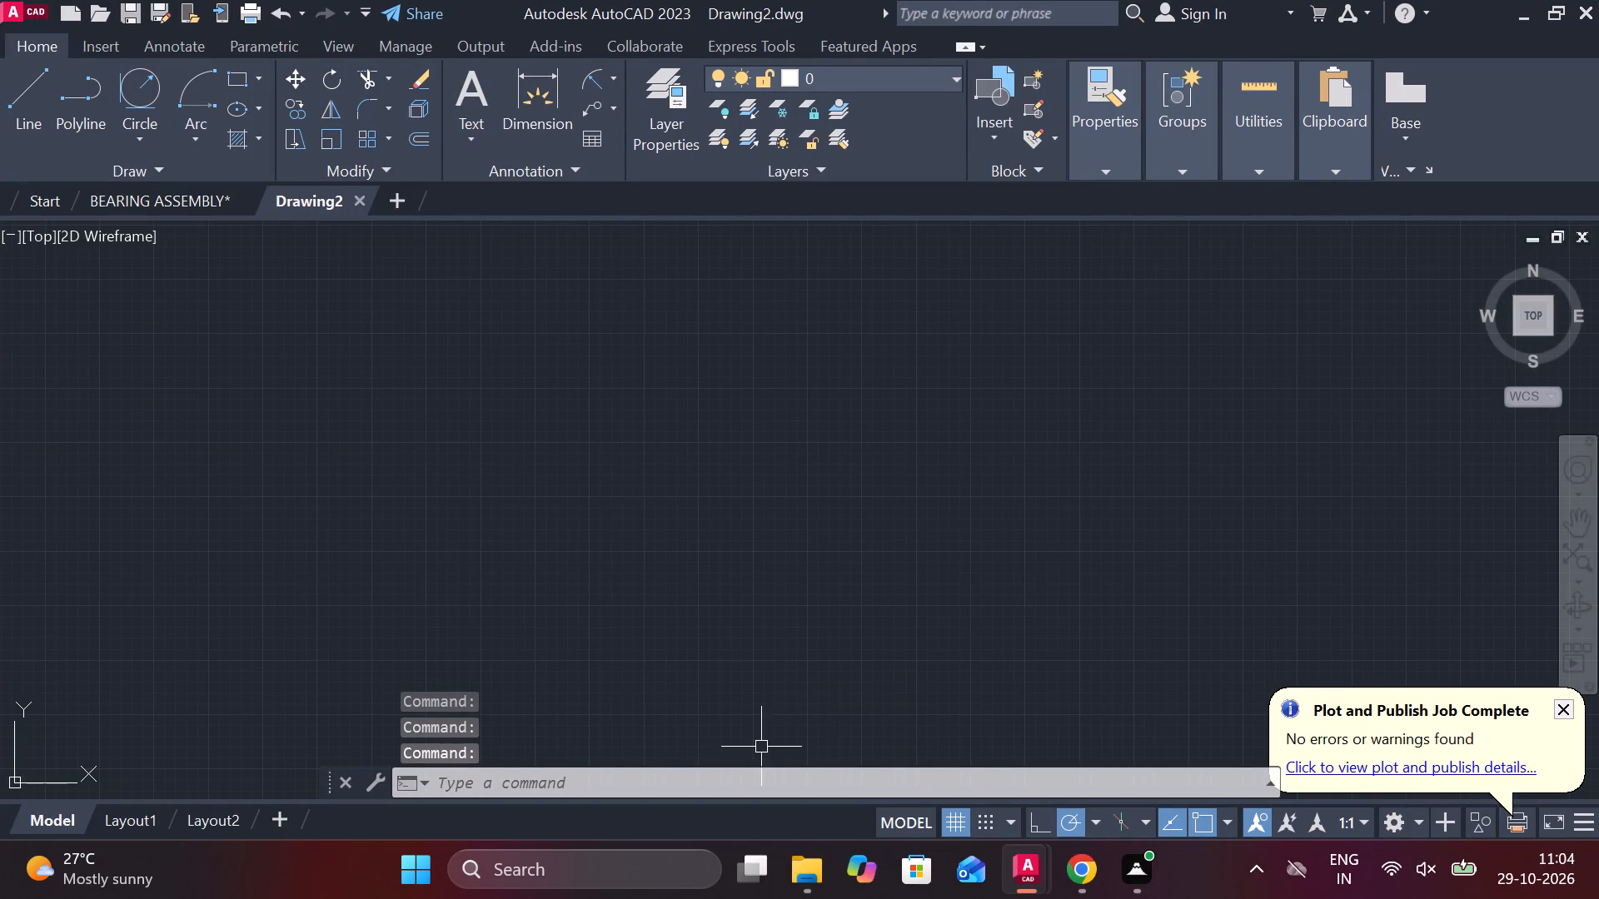
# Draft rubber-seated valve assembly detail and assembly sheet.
# Turn on command log file recording with LOGFILEON.
pyautogui.click(814, 568)
pyautogui.doubleClick(814, 568)
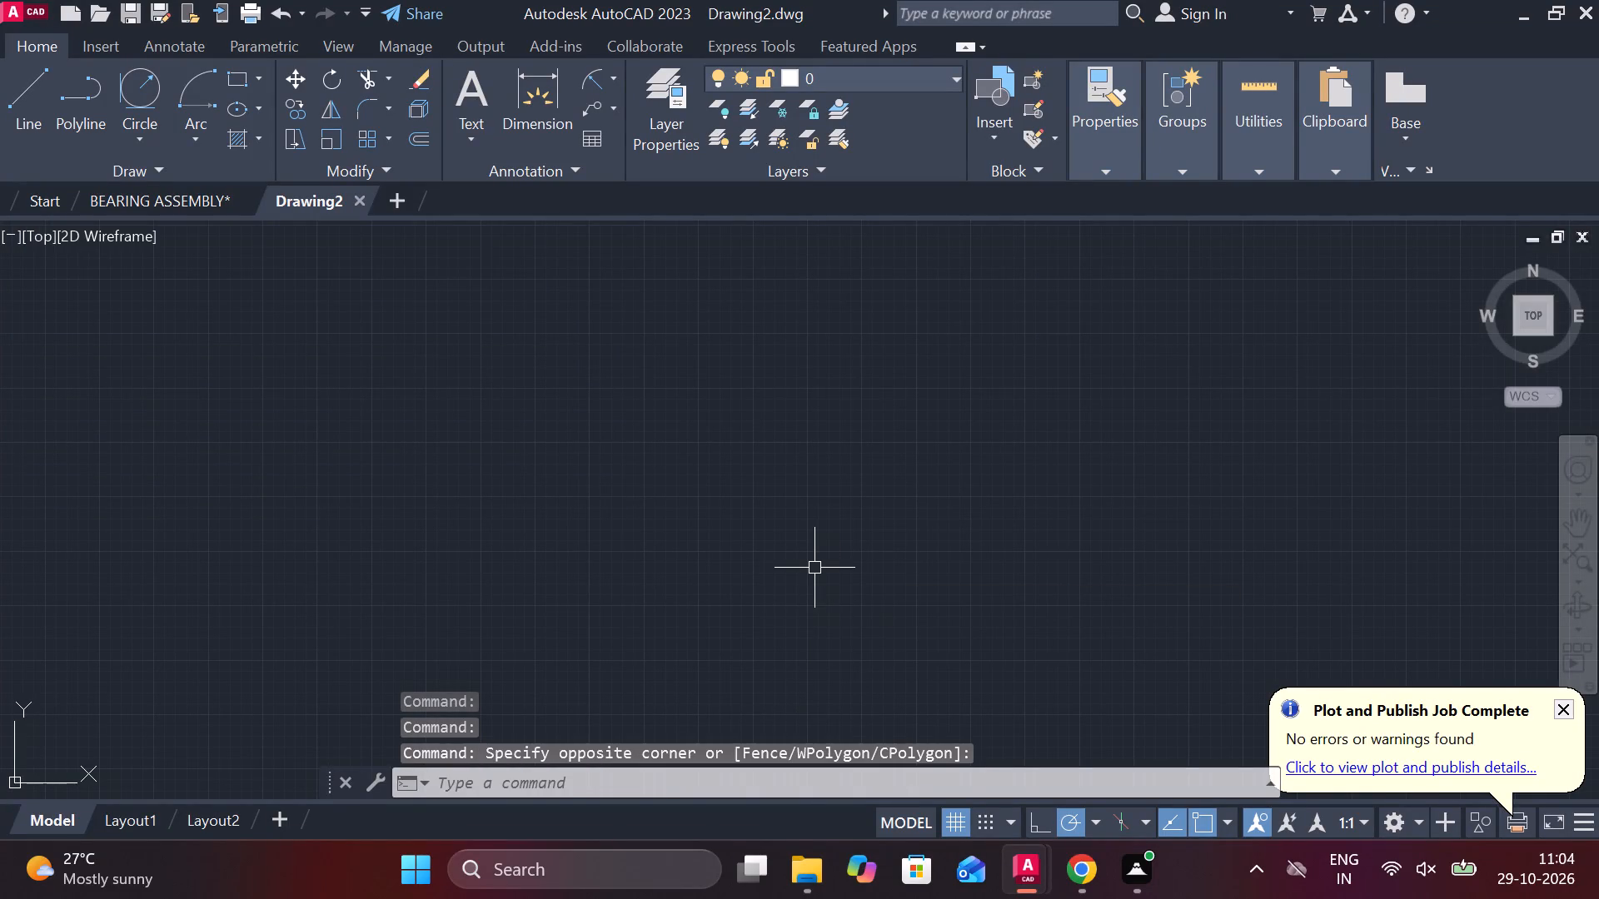
pyautogui.press('Escape')
pyautogui.write('LOG')
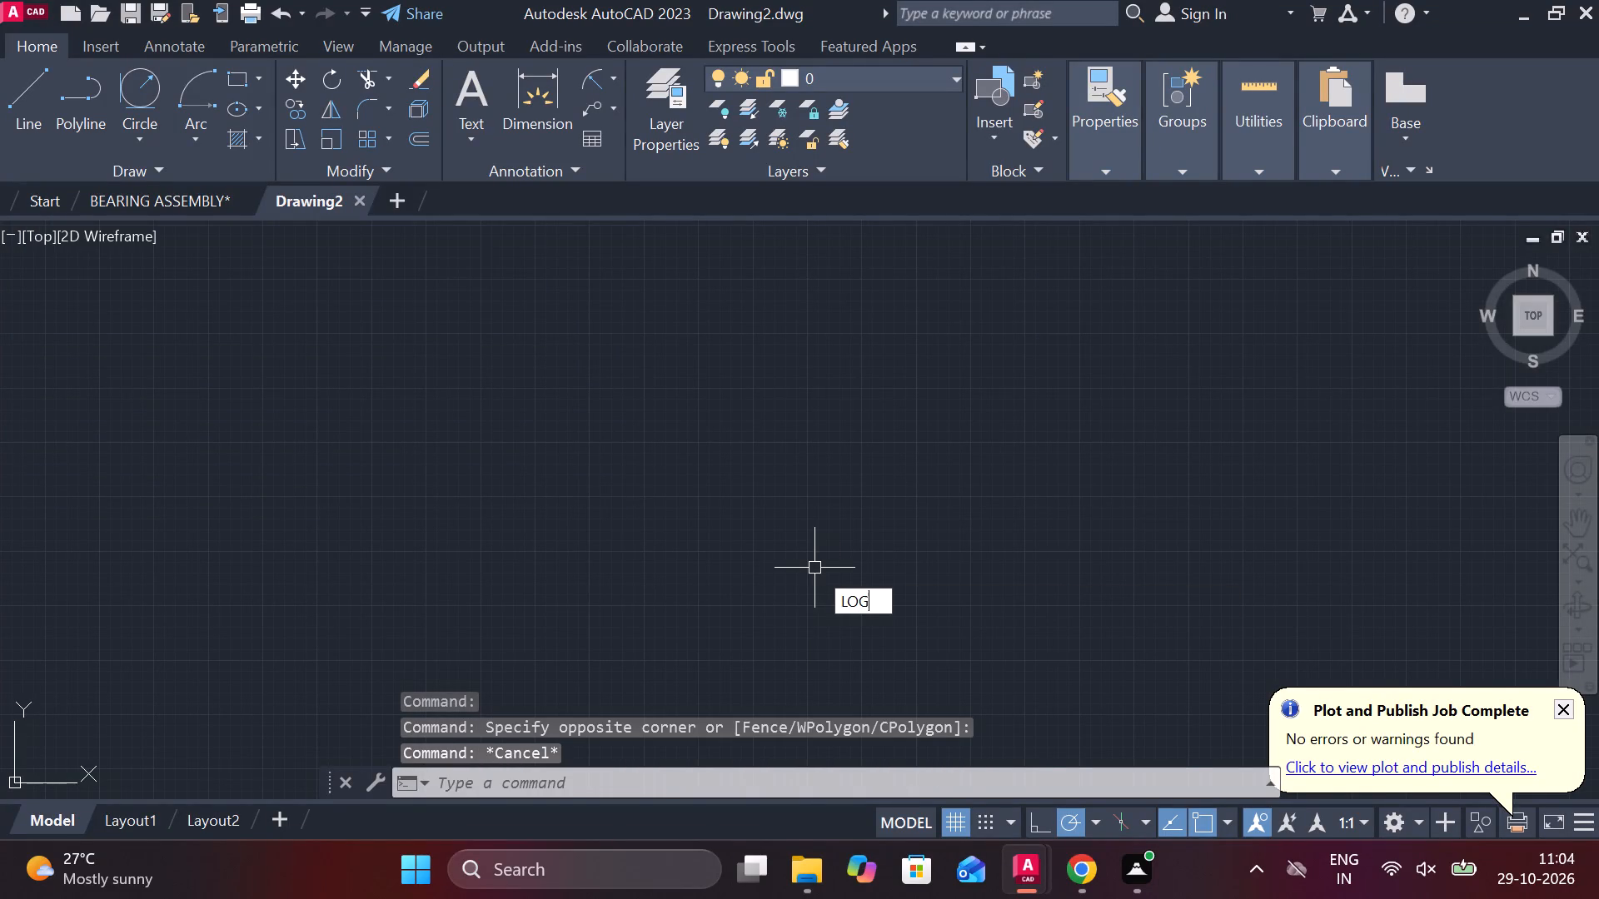
pyautogui.click(894, 629)
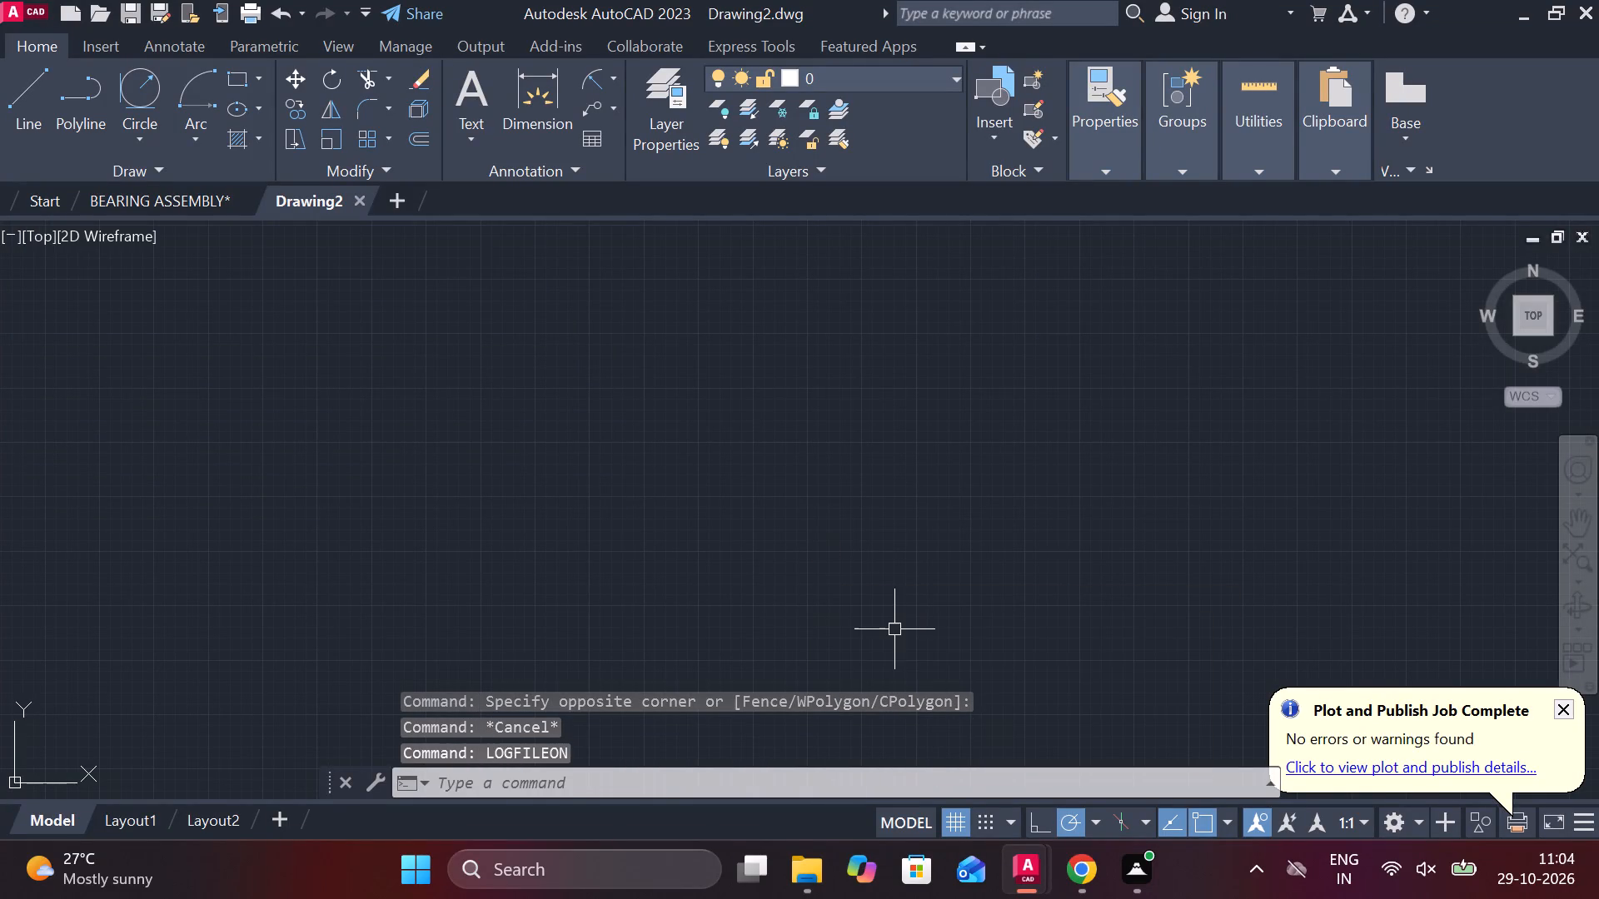
# Set the model space limits with the lower-left corner at 0,0 and the upper-right corner at 297,210.
pyautogui.write('LIMITS')
pyautogui.press('Return')
pyautogui.write('0,0')
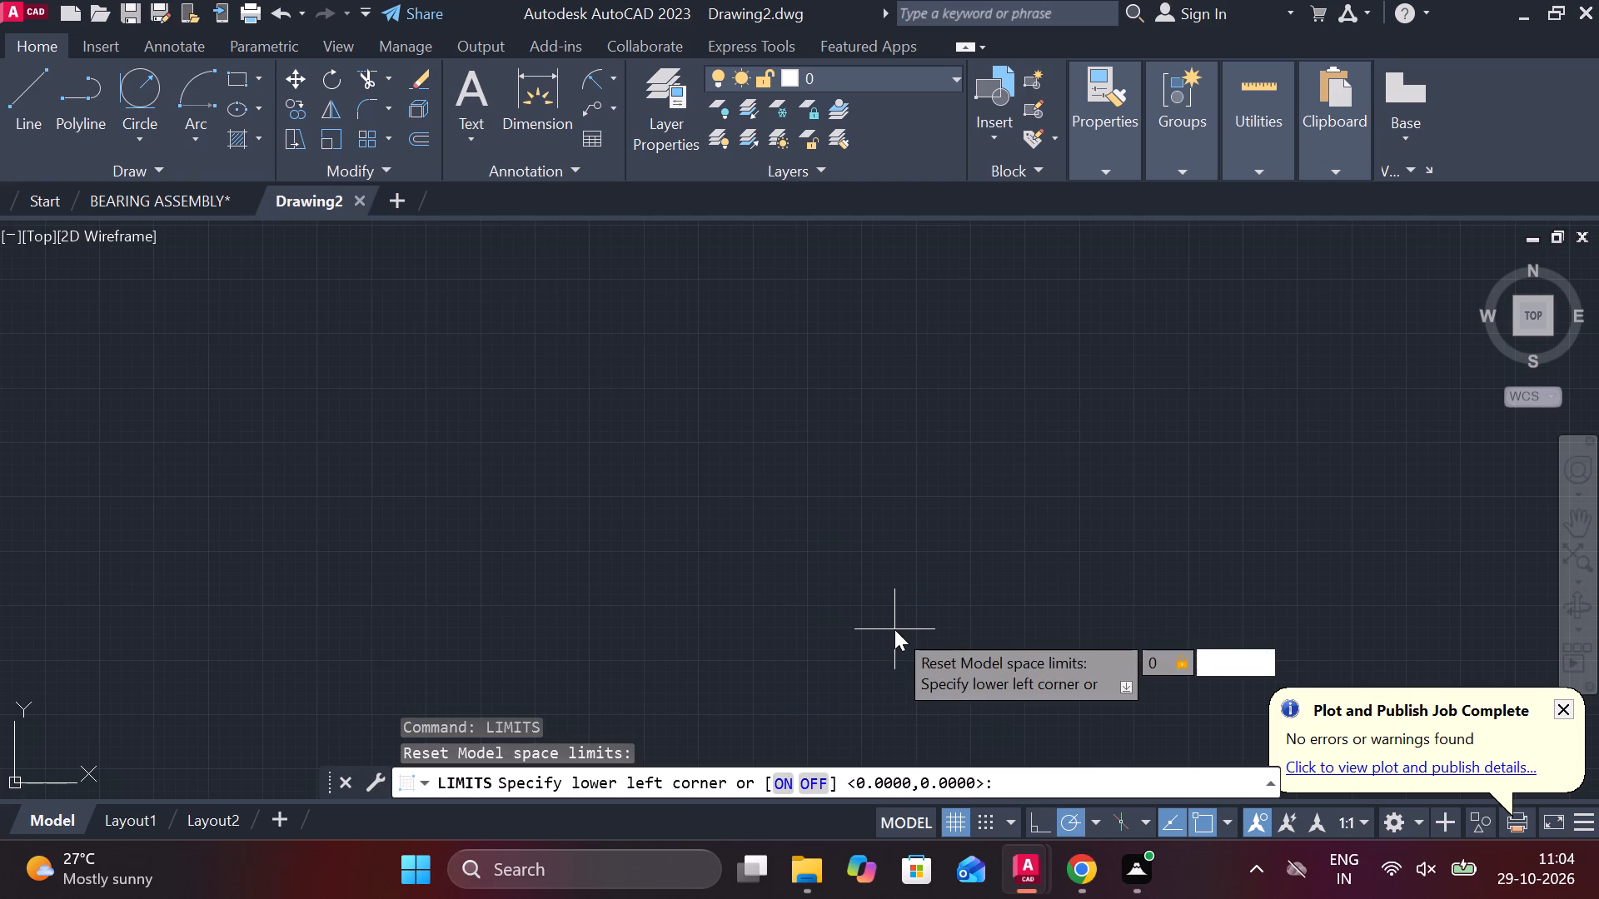
pyautogui.press('Return')
pyautogui.write('297')
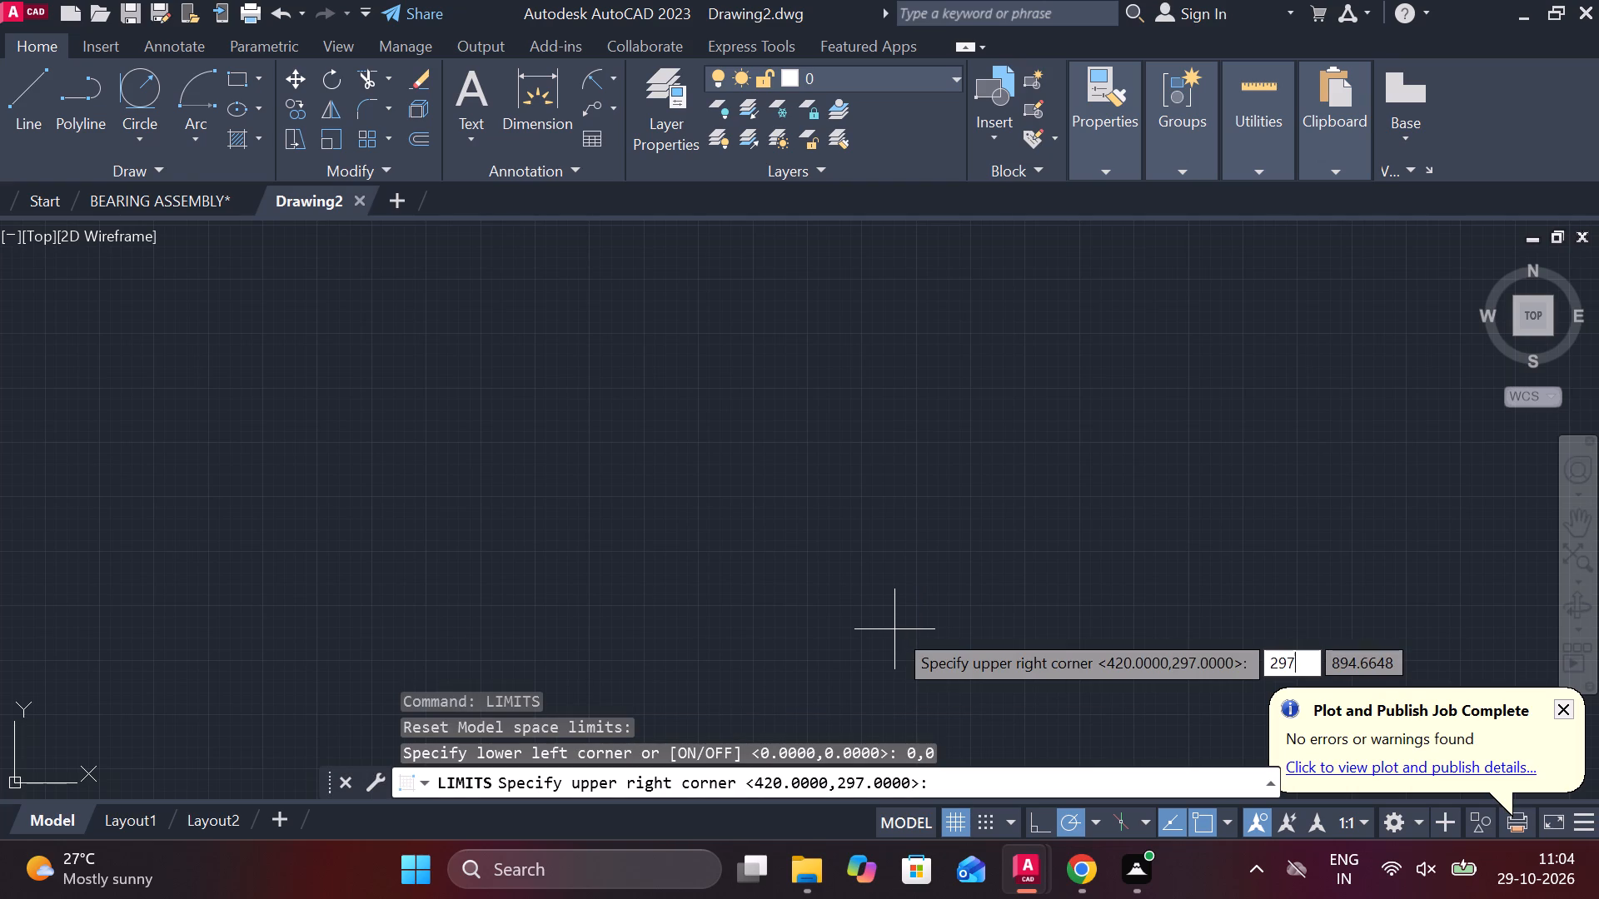
pyautogui.write(',210')
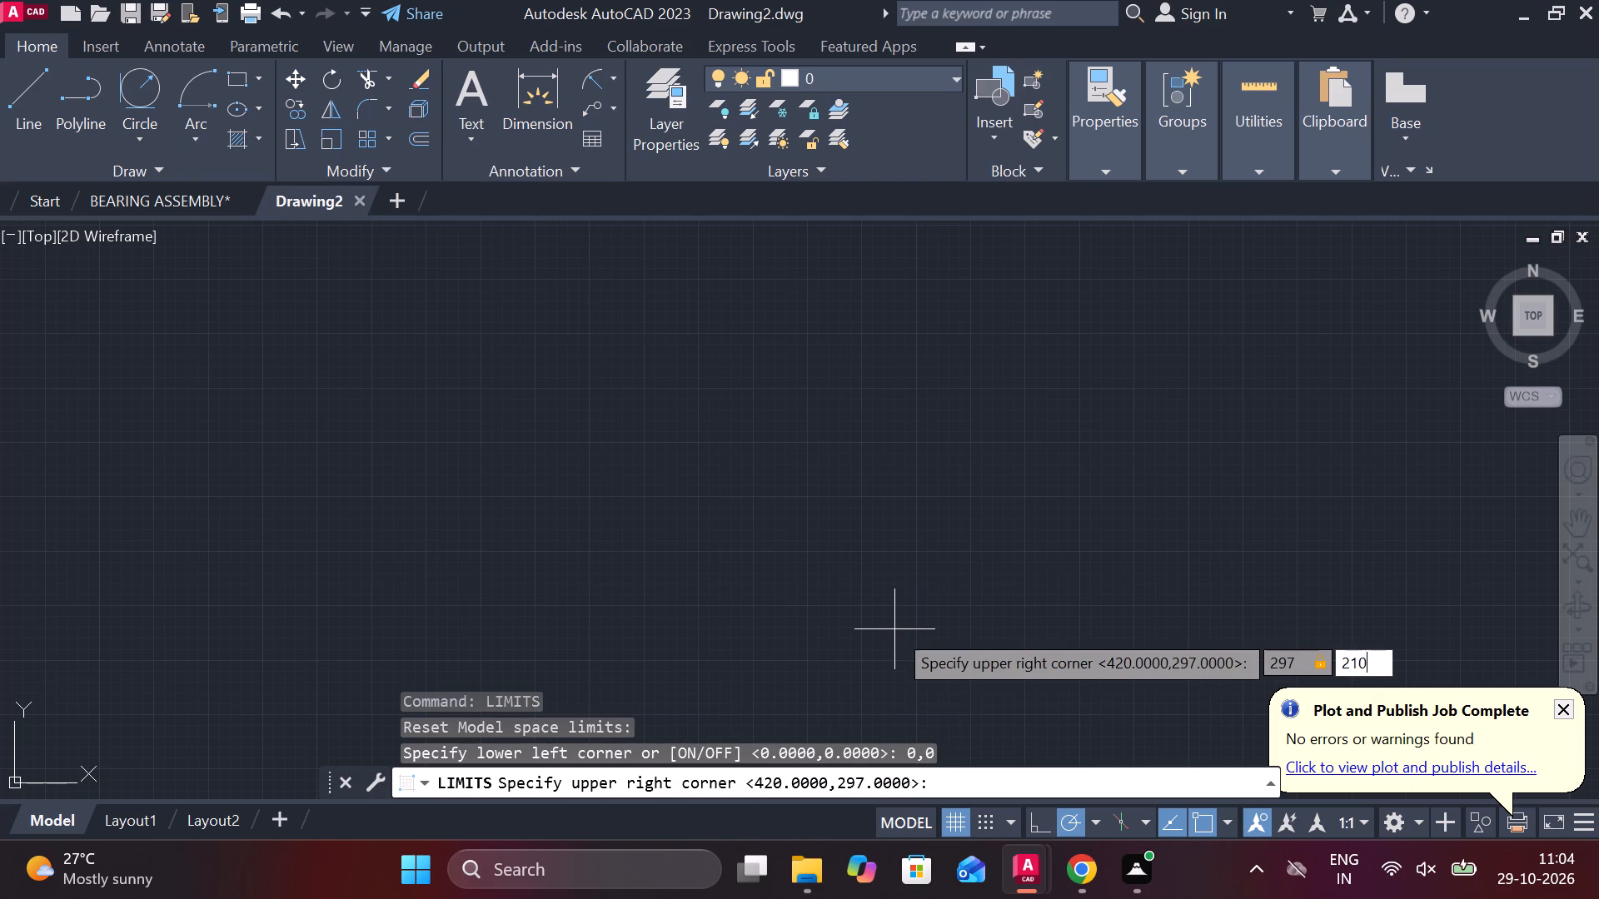
pyautogui.press('Return')
# Draw a closed rectangular outline with lines, 166 units wide and 85 units high.
pyautogui.press('z')
pyautogui.press('Return')
pyautogui.press('e')
pyautogui.press('Return')
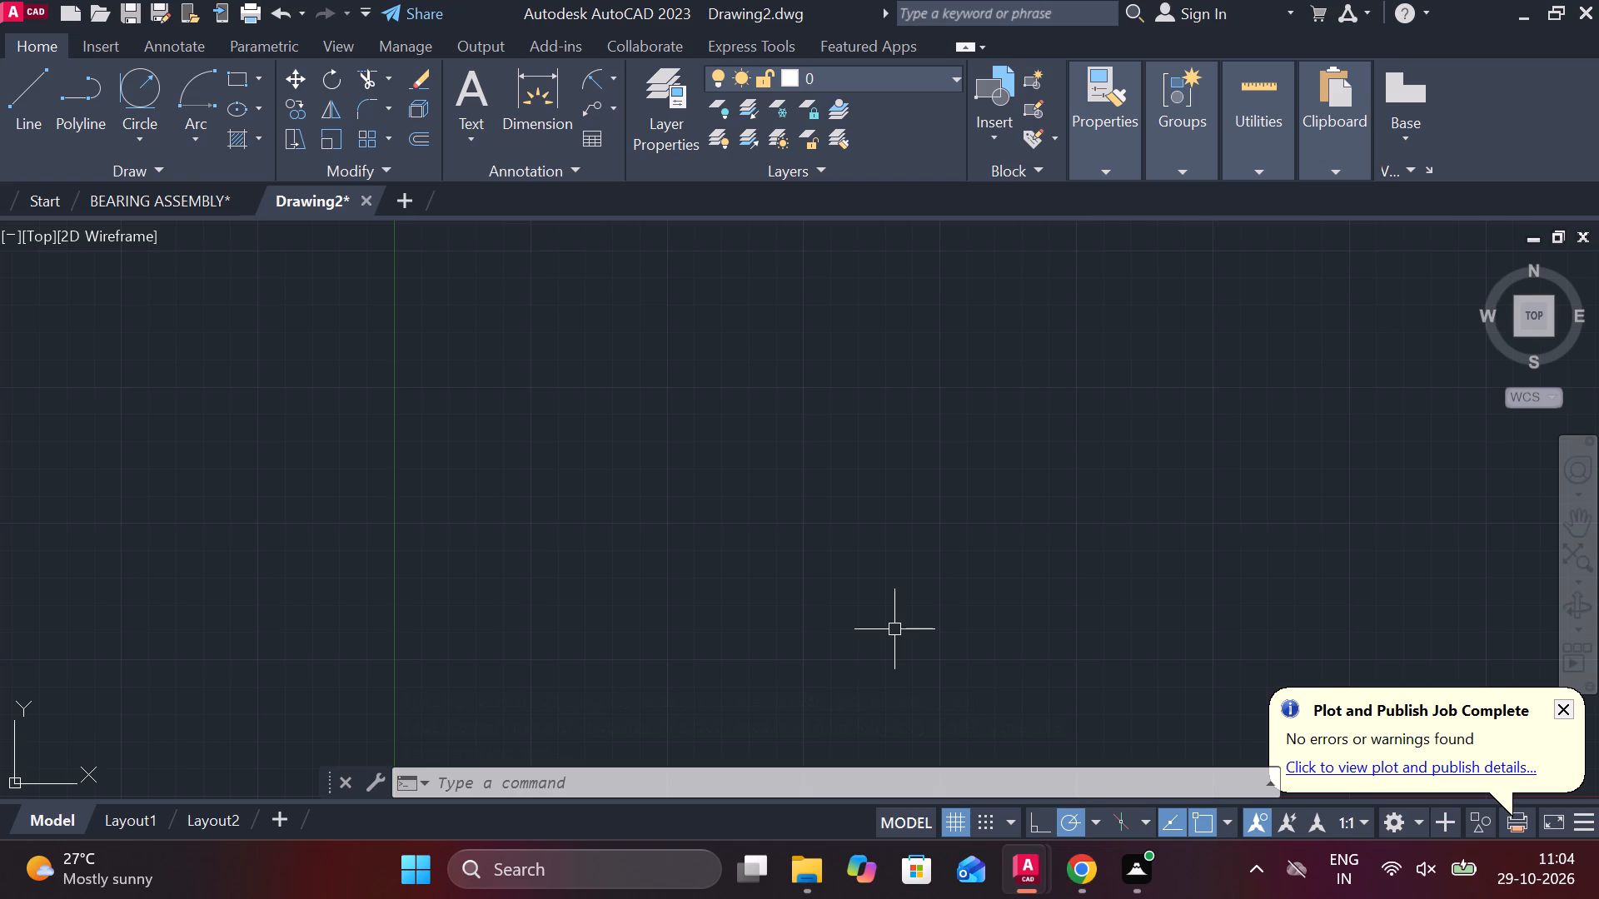
pyautogui.moveTo(783, 407); pyautogui.dragTo(638, 570, button='middle')
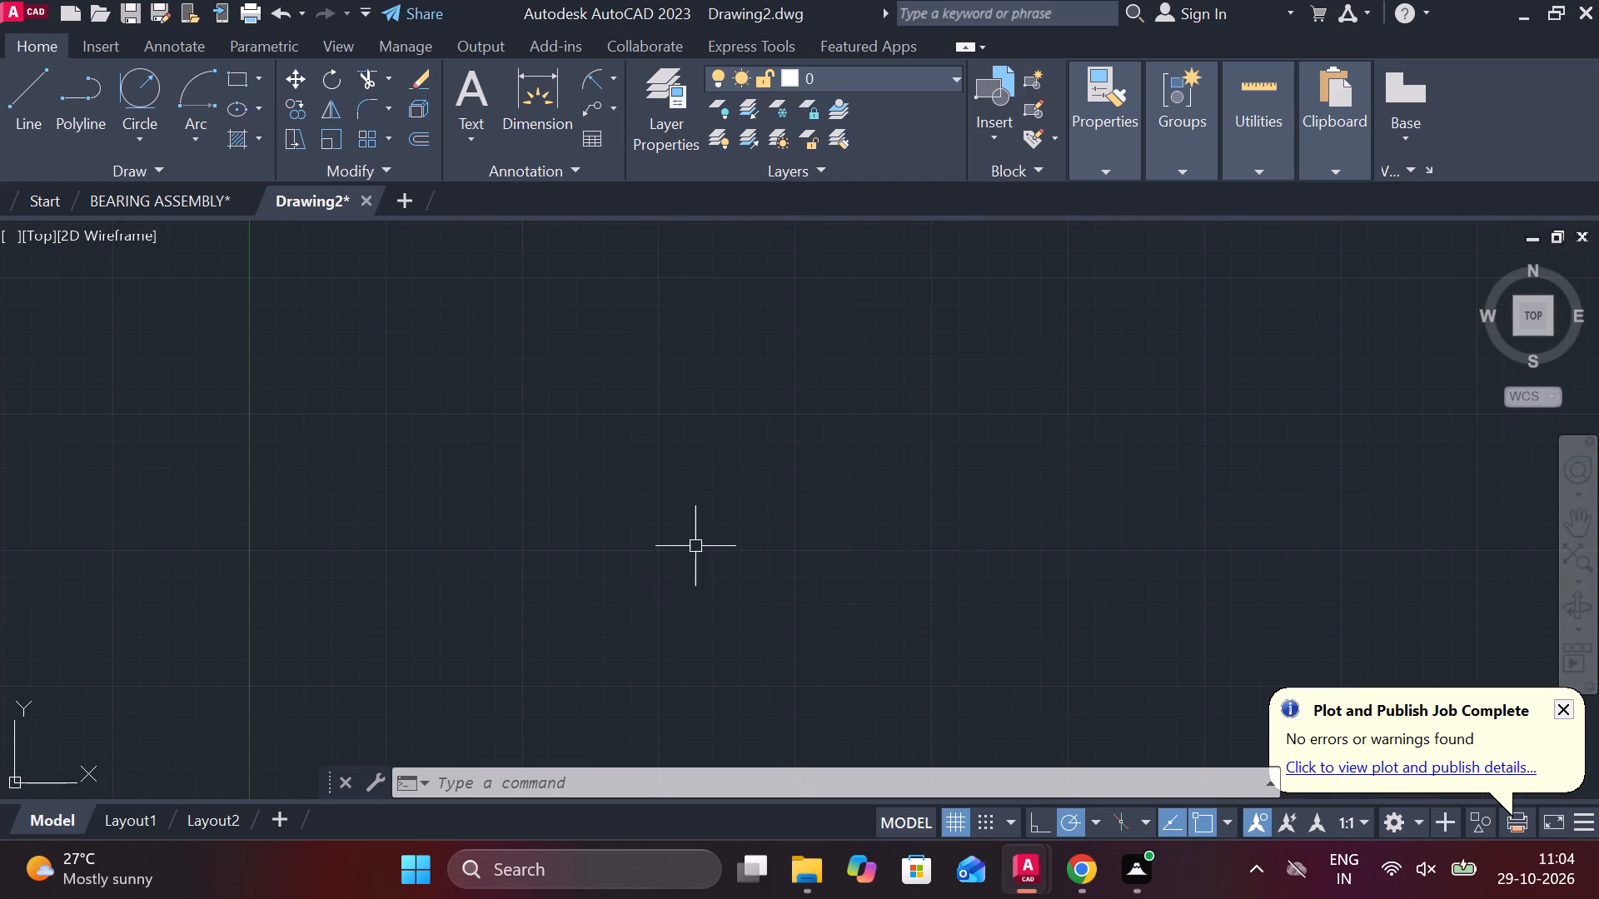
pyautogui.moveTo(829, 432); pyautogui.dragTo(674, 540, button='middle')
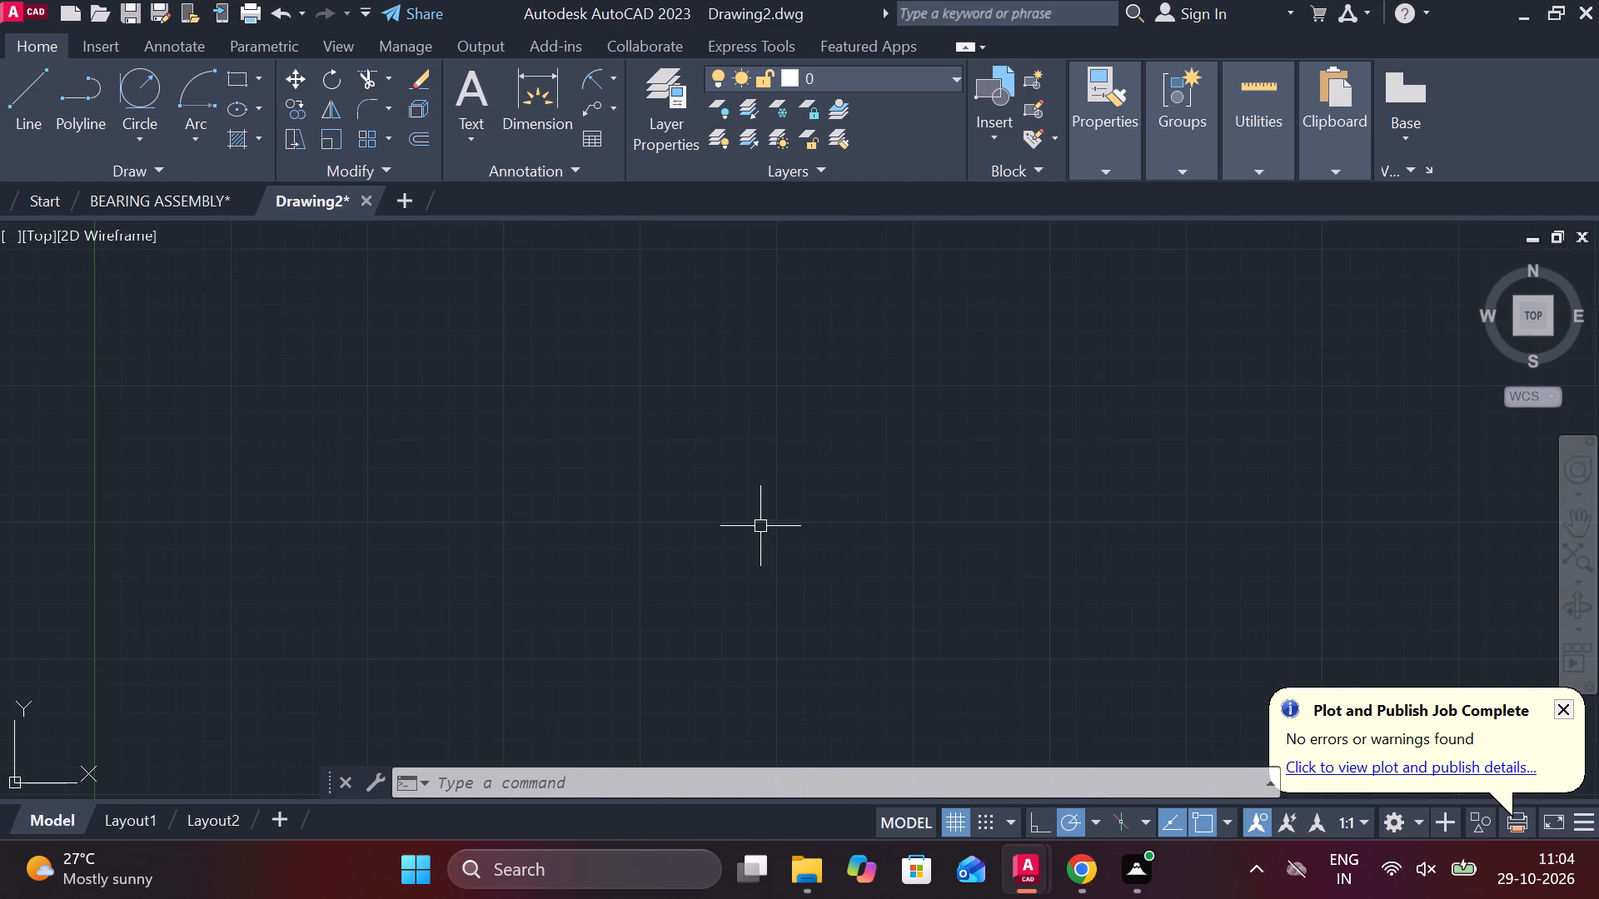
pyautogui.press('Escape')
pyautogui.press('l')
pyautogui.press('Return')
pyautogui.moveTo(612, 469); pyautogui.dragTo(482, 474, button='middle')
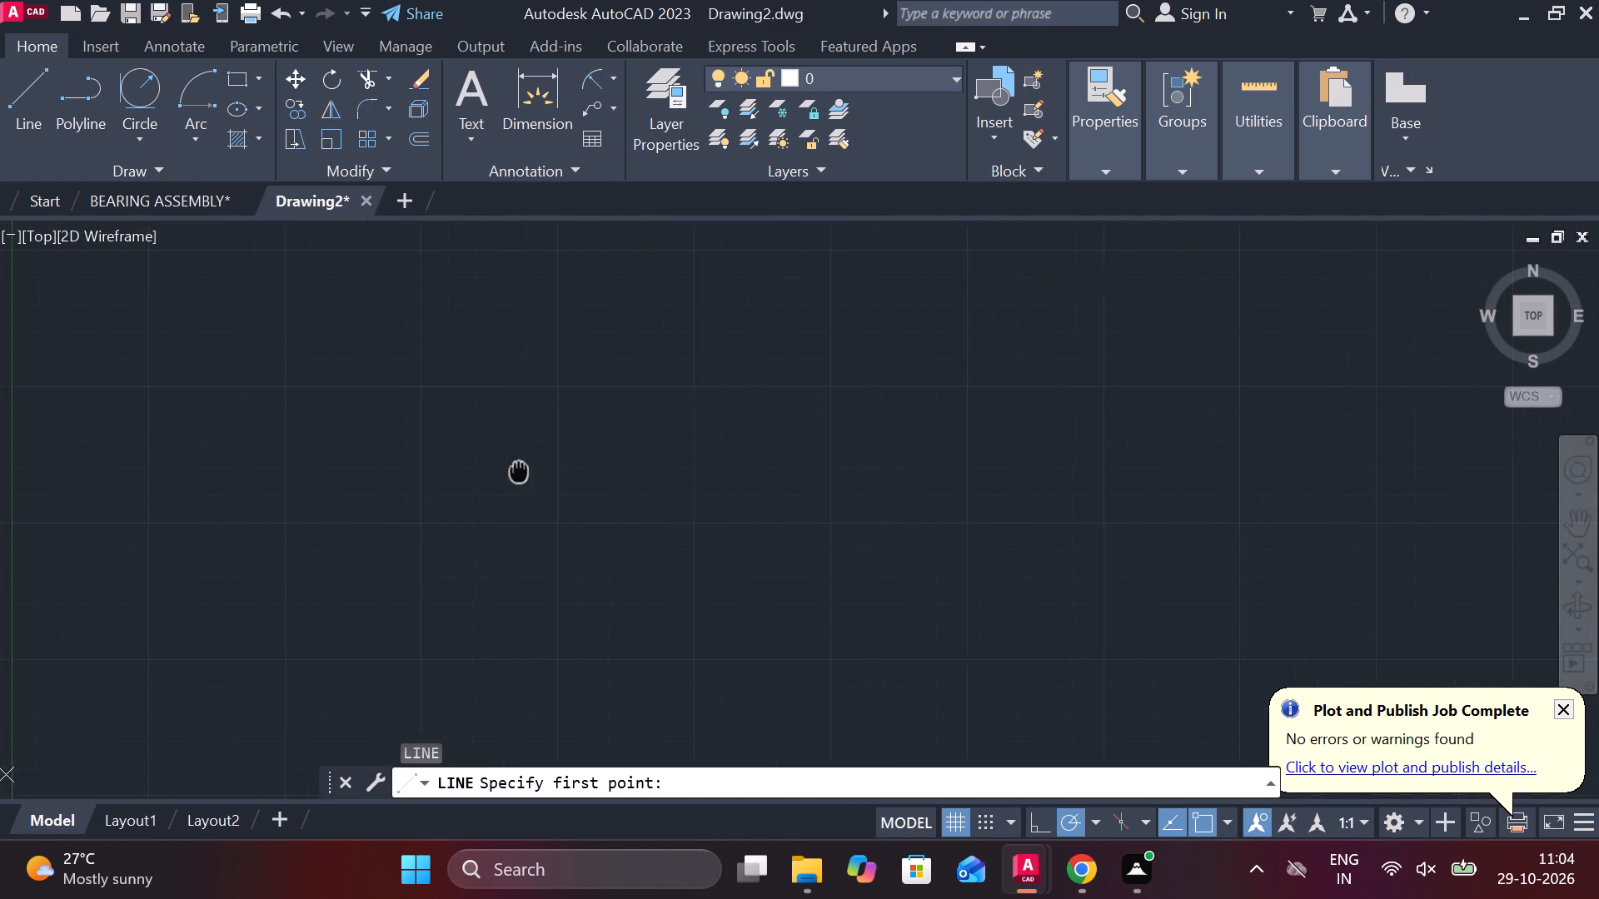
pyautogui.moveTo(482, 474); pyautogui.dragTo(408, 494, button='middle')
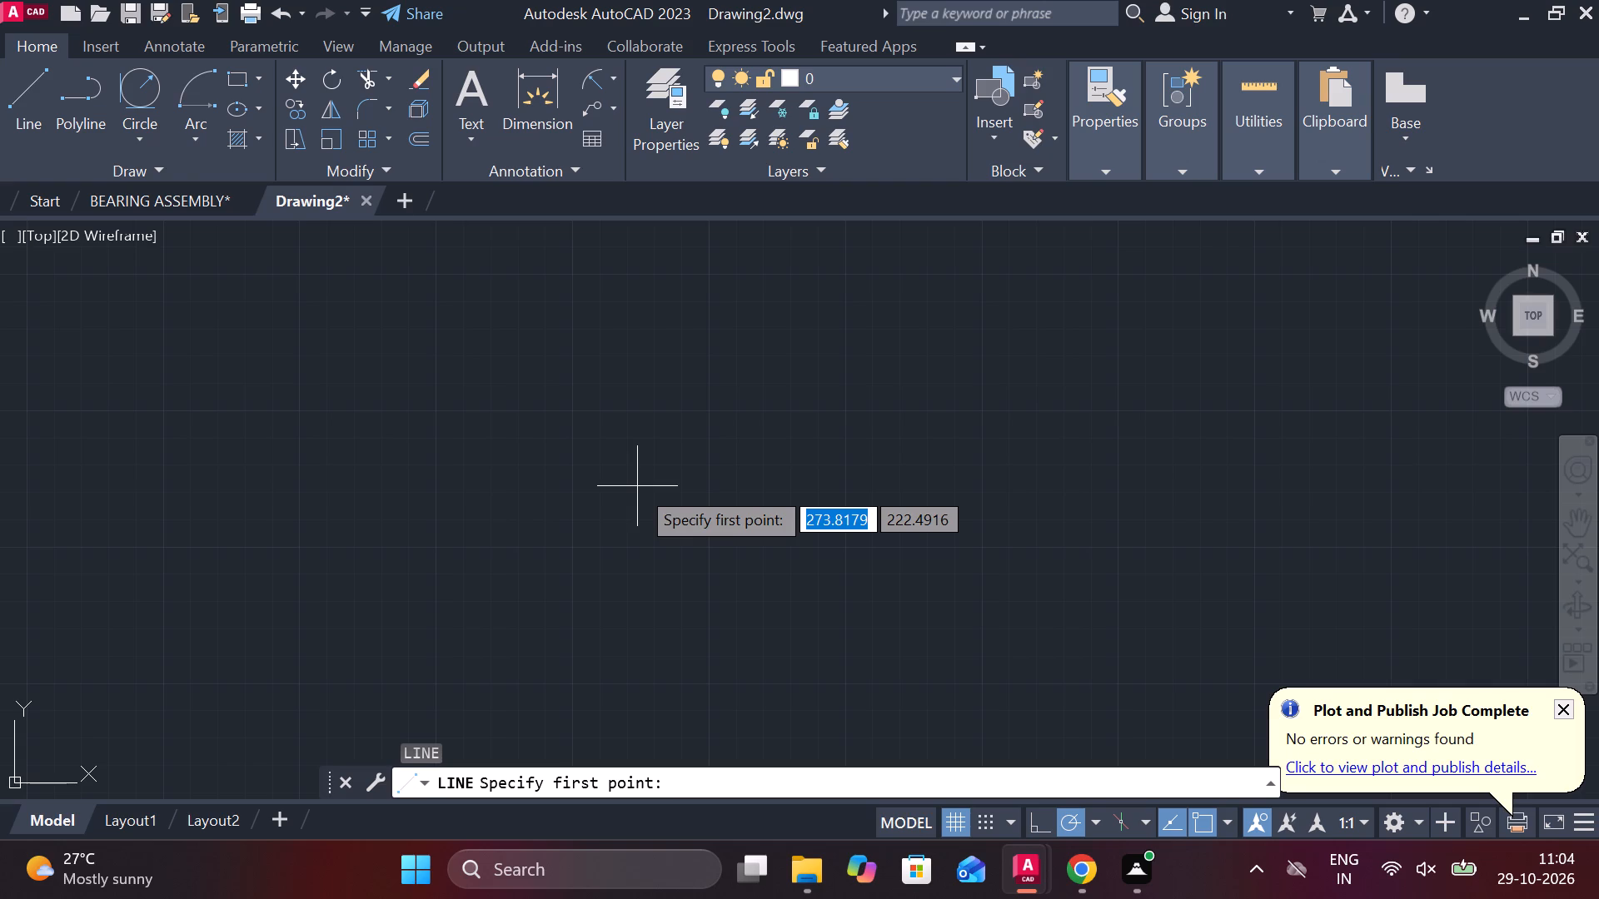
pyautogui.click(637, 486)
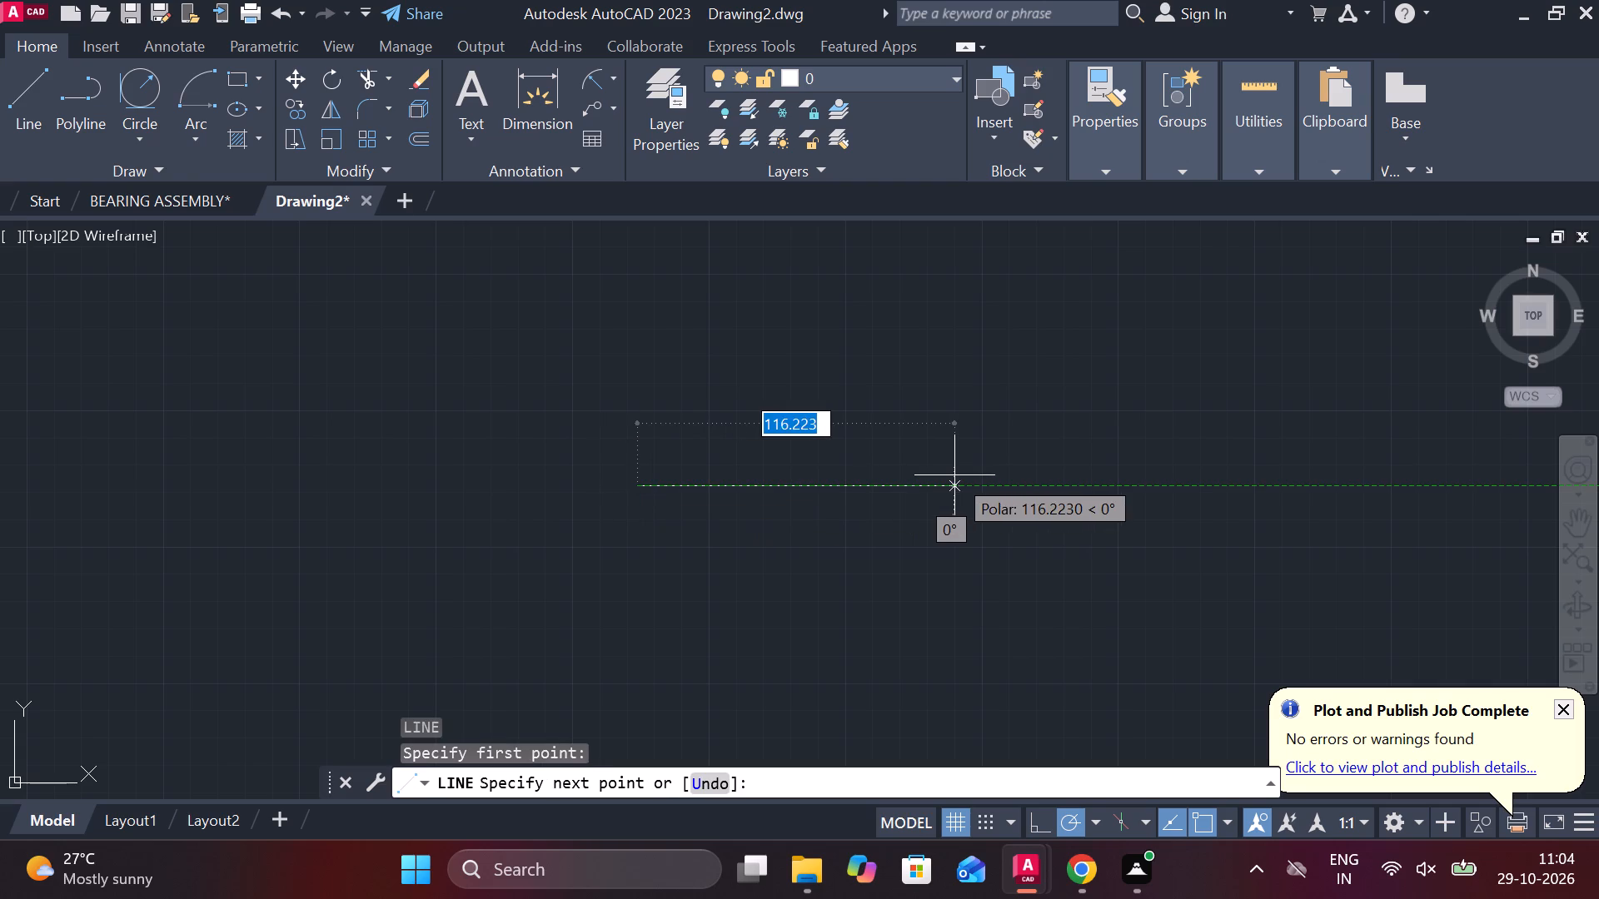
pyautogui.write('166')
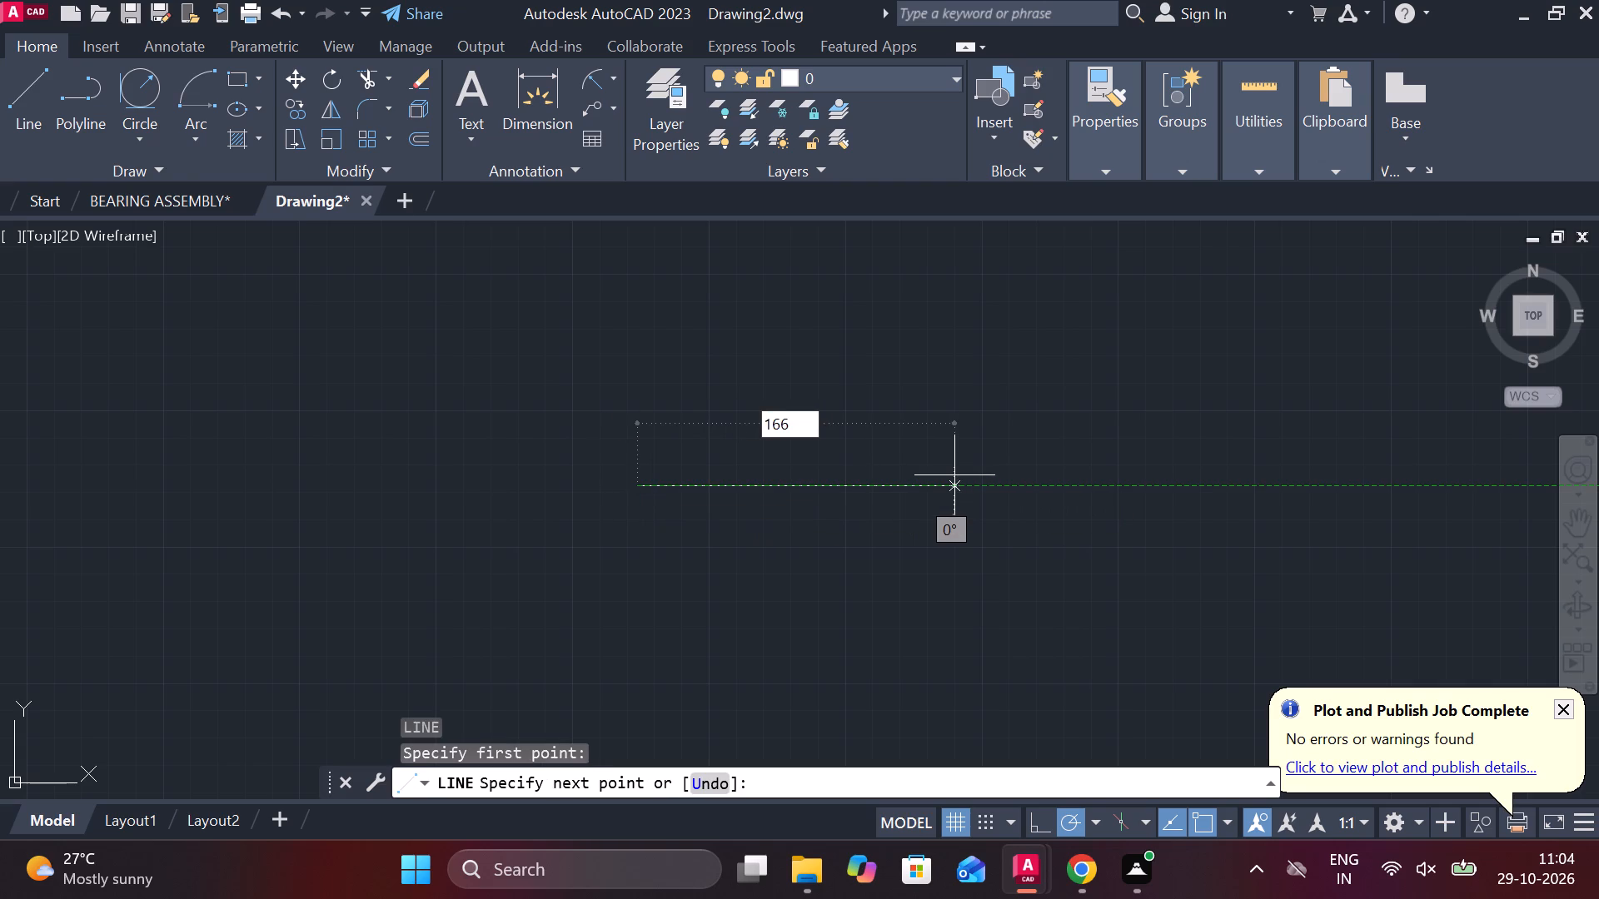
pyautogui.press('Return')
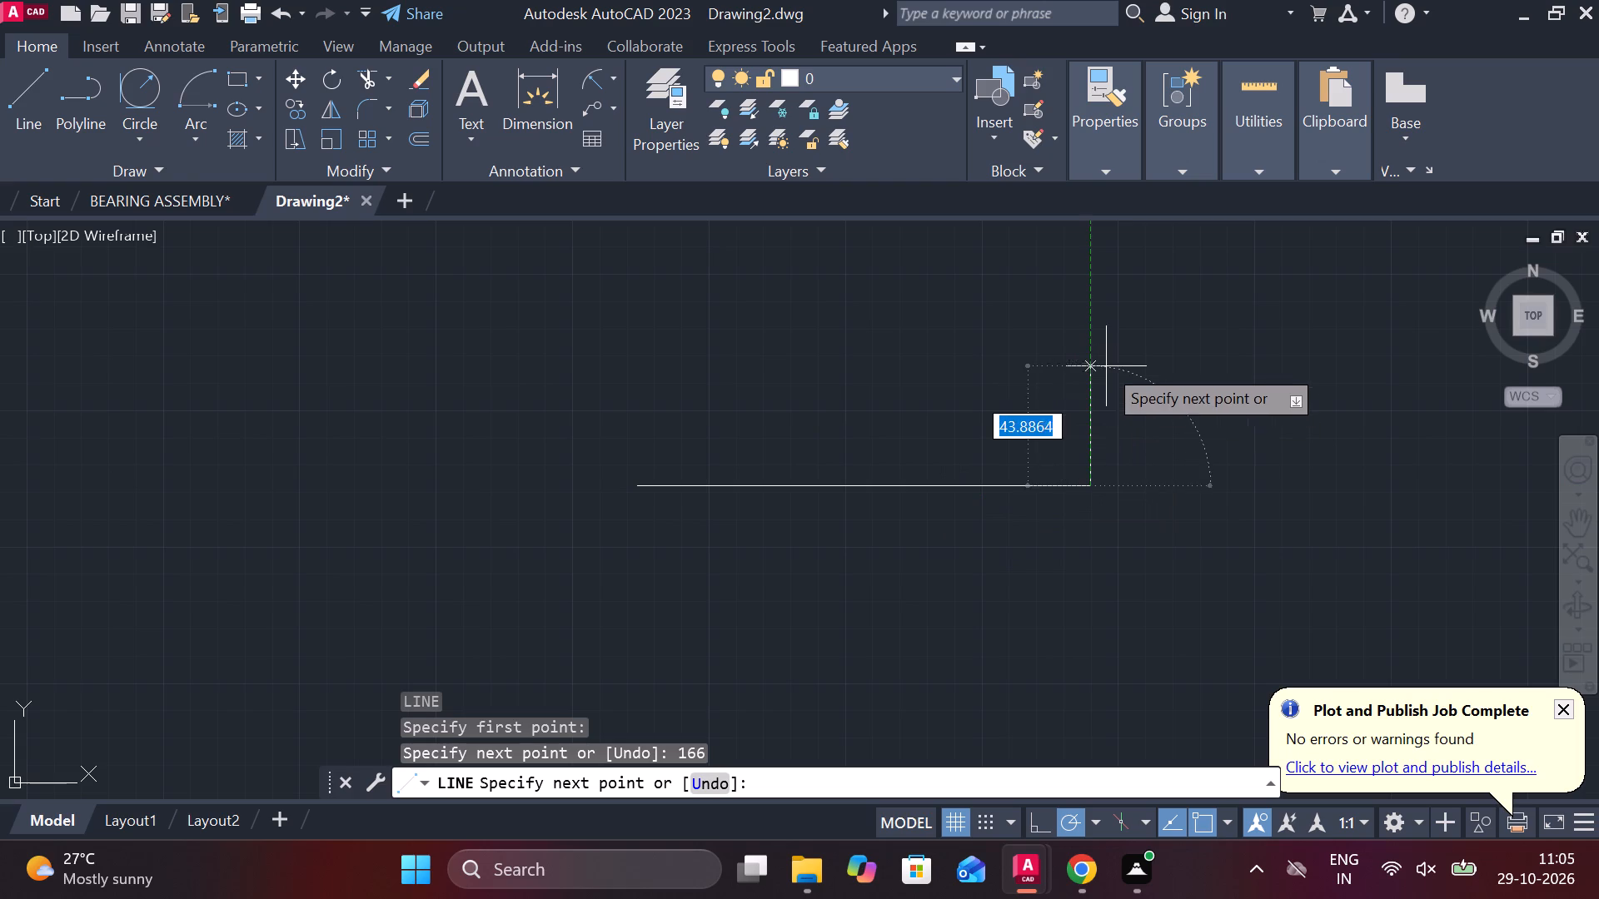
pyautogui.press('8')
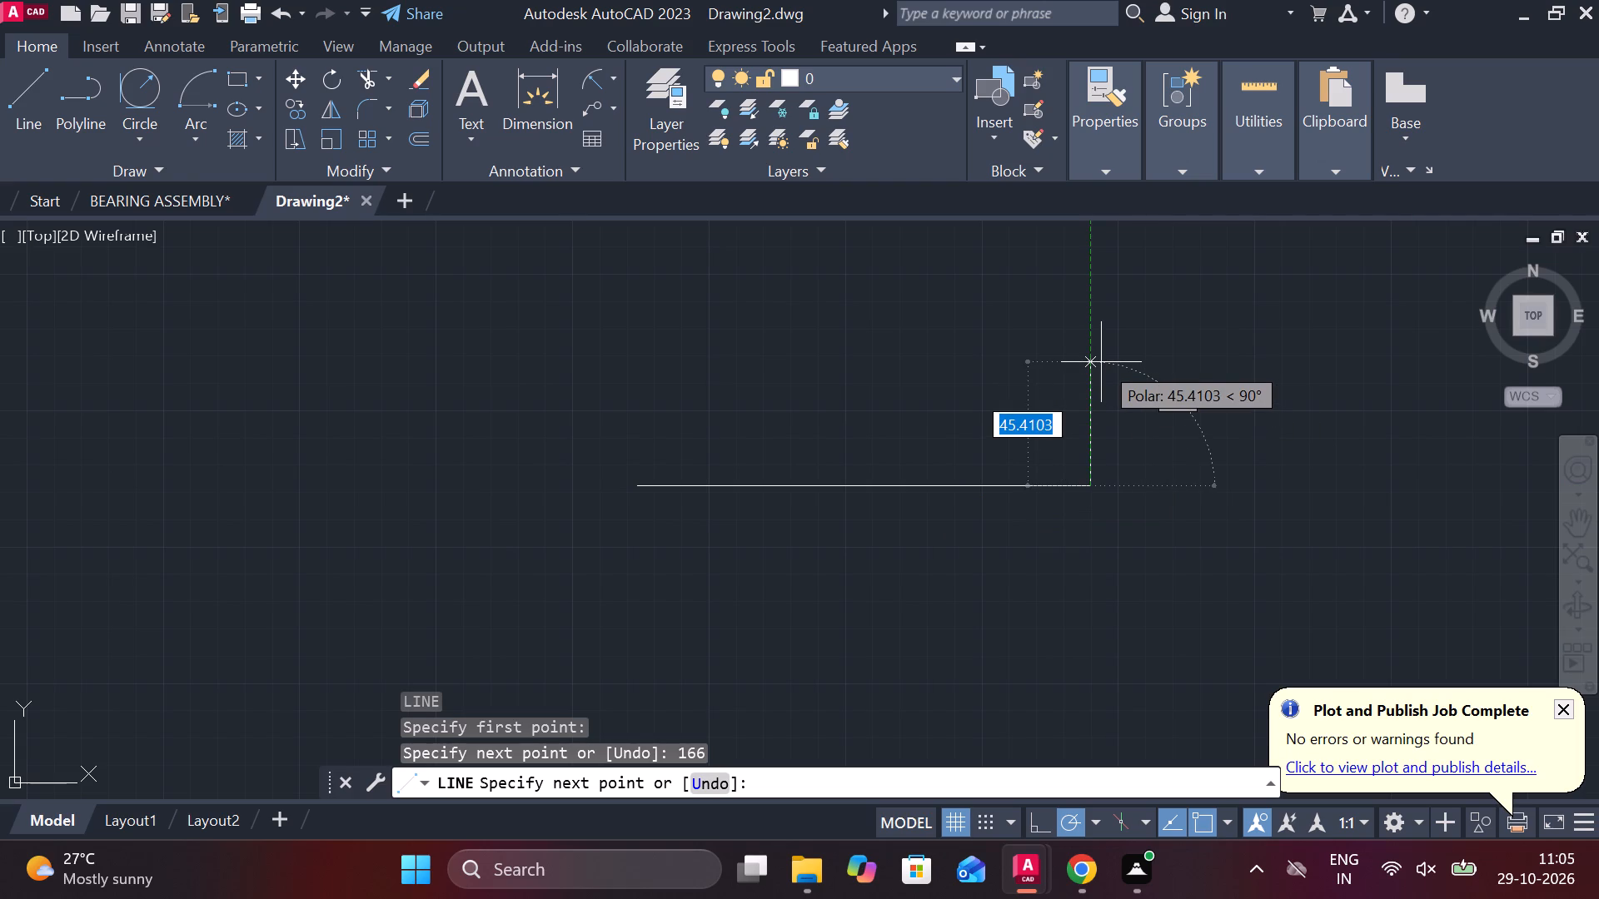
pyautogui.press('5')
pyautogui.press('Return')
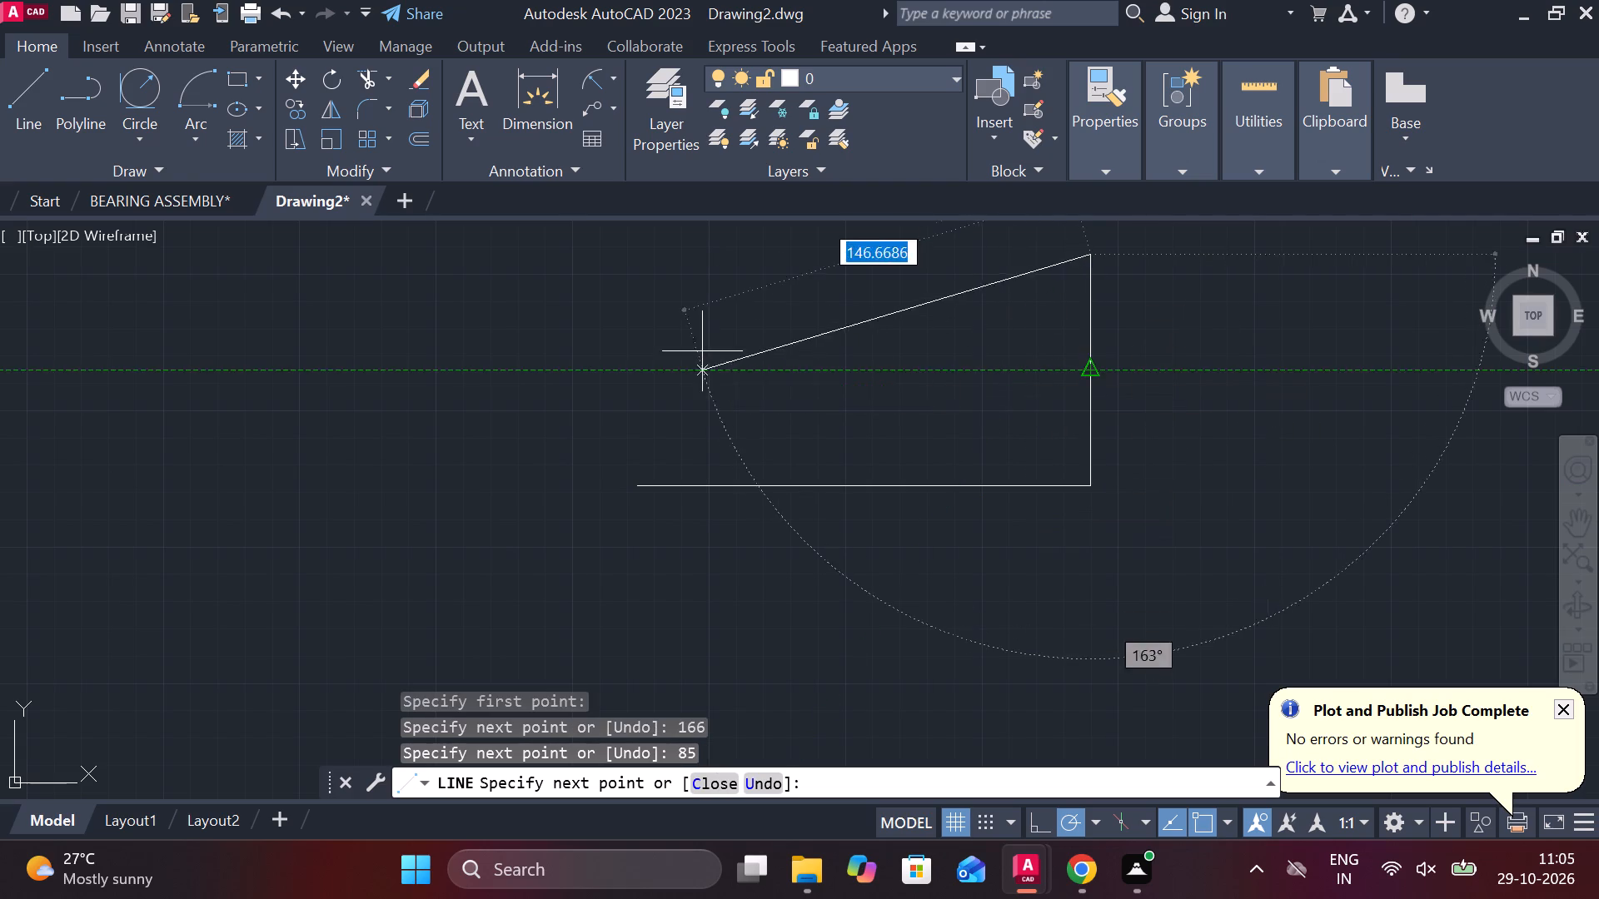
pyautogui.press('1')
pyautogui.write('66')
pyautogui.press('space')
pyautogui.click(633, 484)
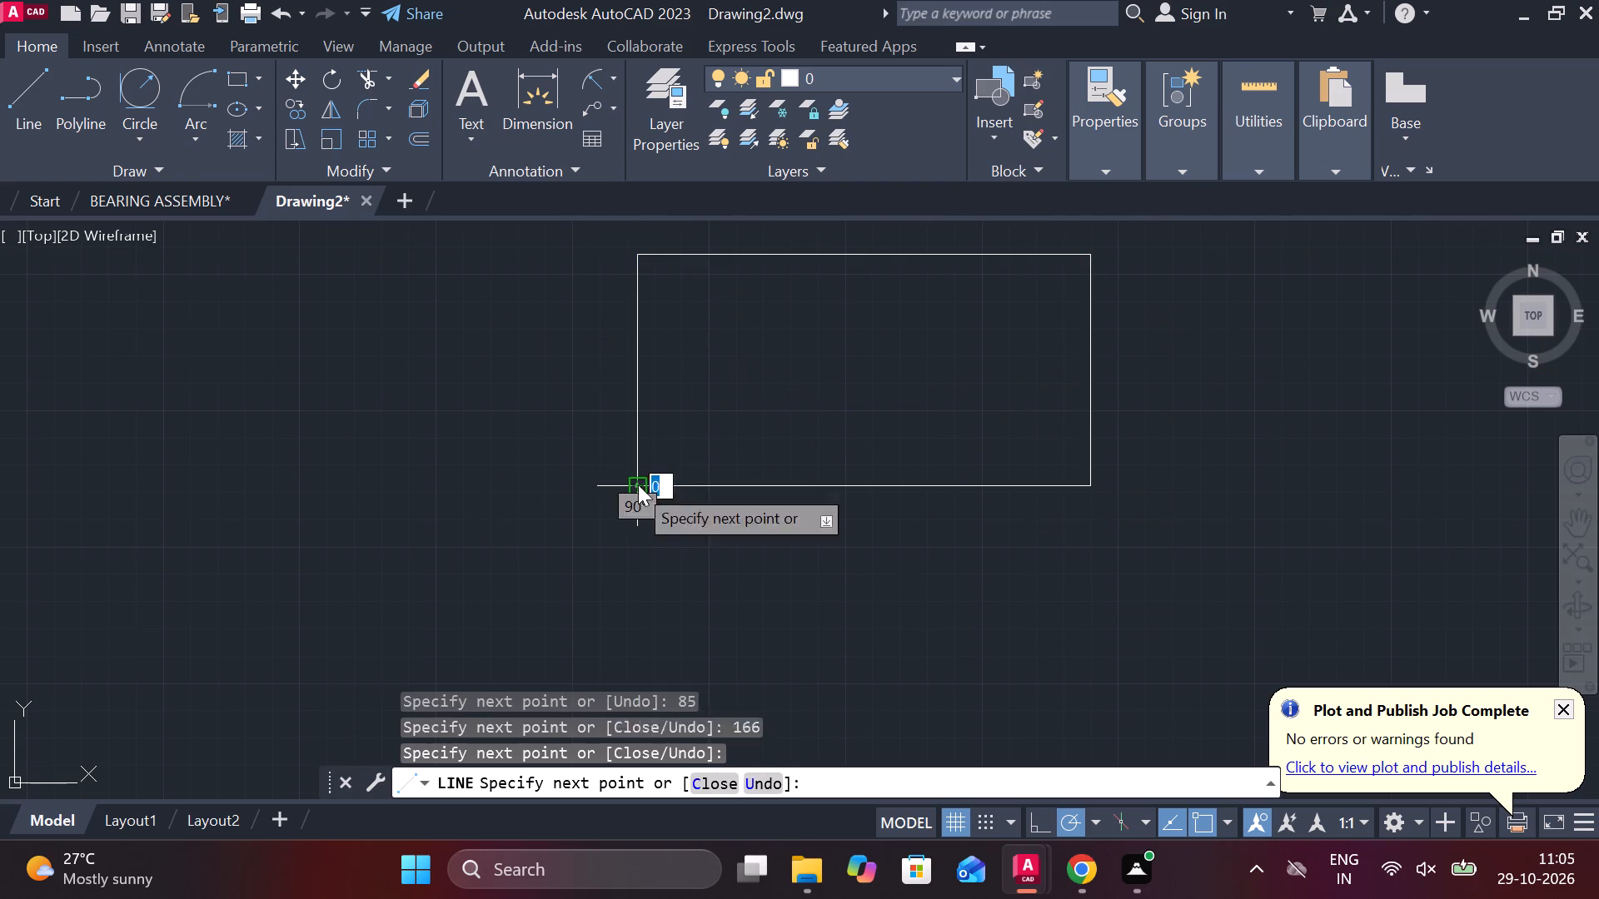
pyautogui.press('Escape')
# Offset the rectangle's right and left vertical edges inward by 20 units each.
pyautogui.moveTo(799, 392); pyautogui.dragTo(643, 461, button='middle')
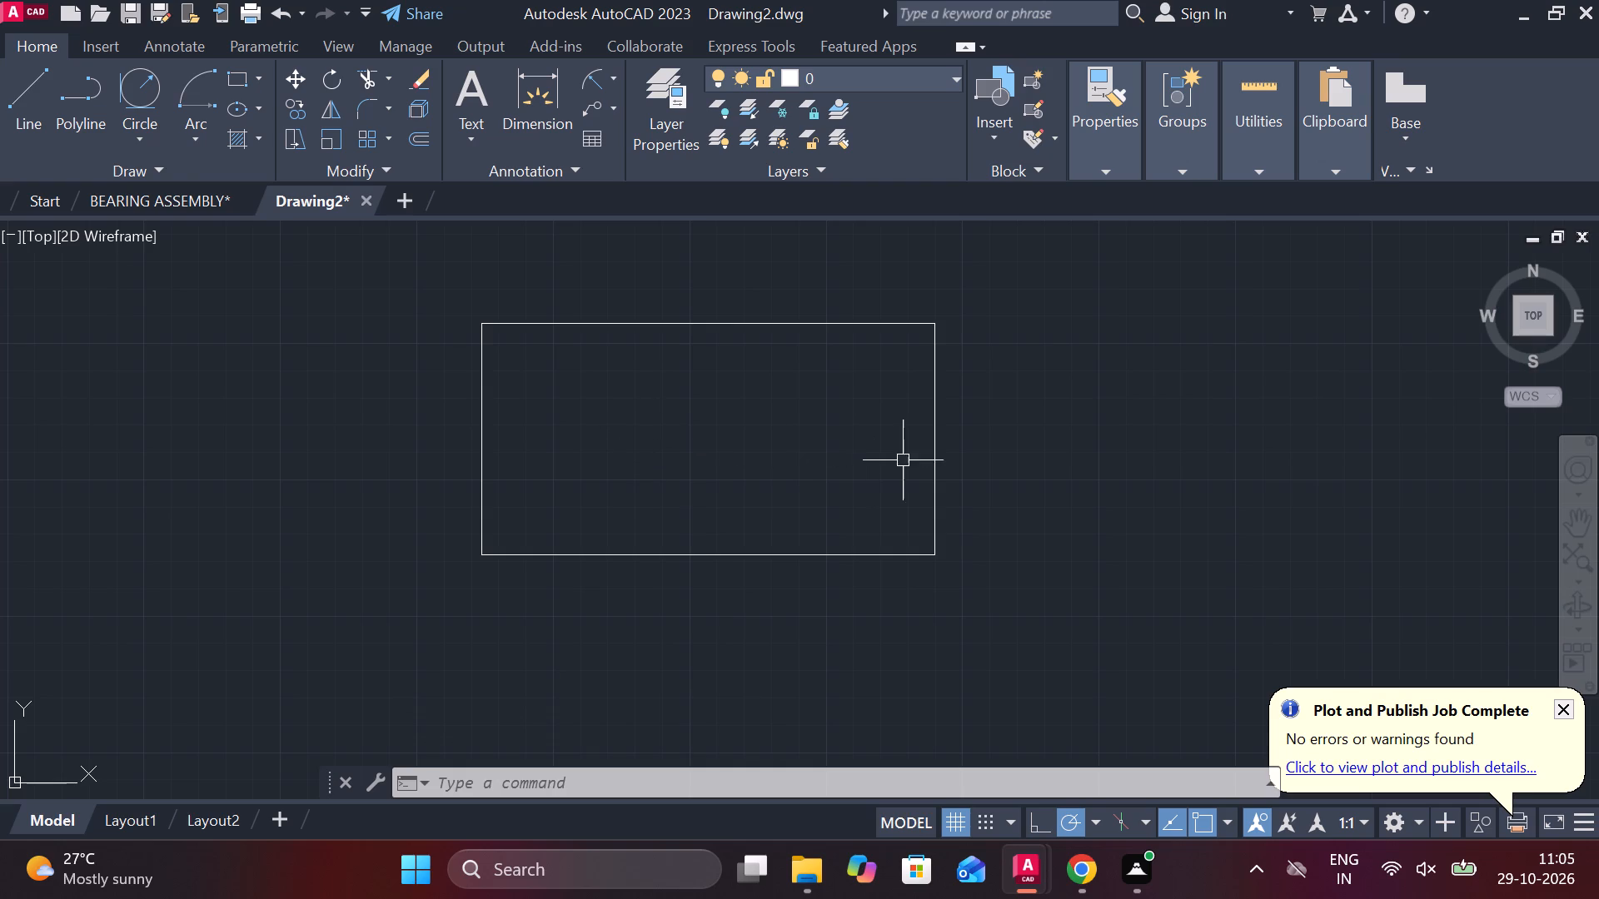
pyautogui.click(934, 437)
pyautogui.press('o')
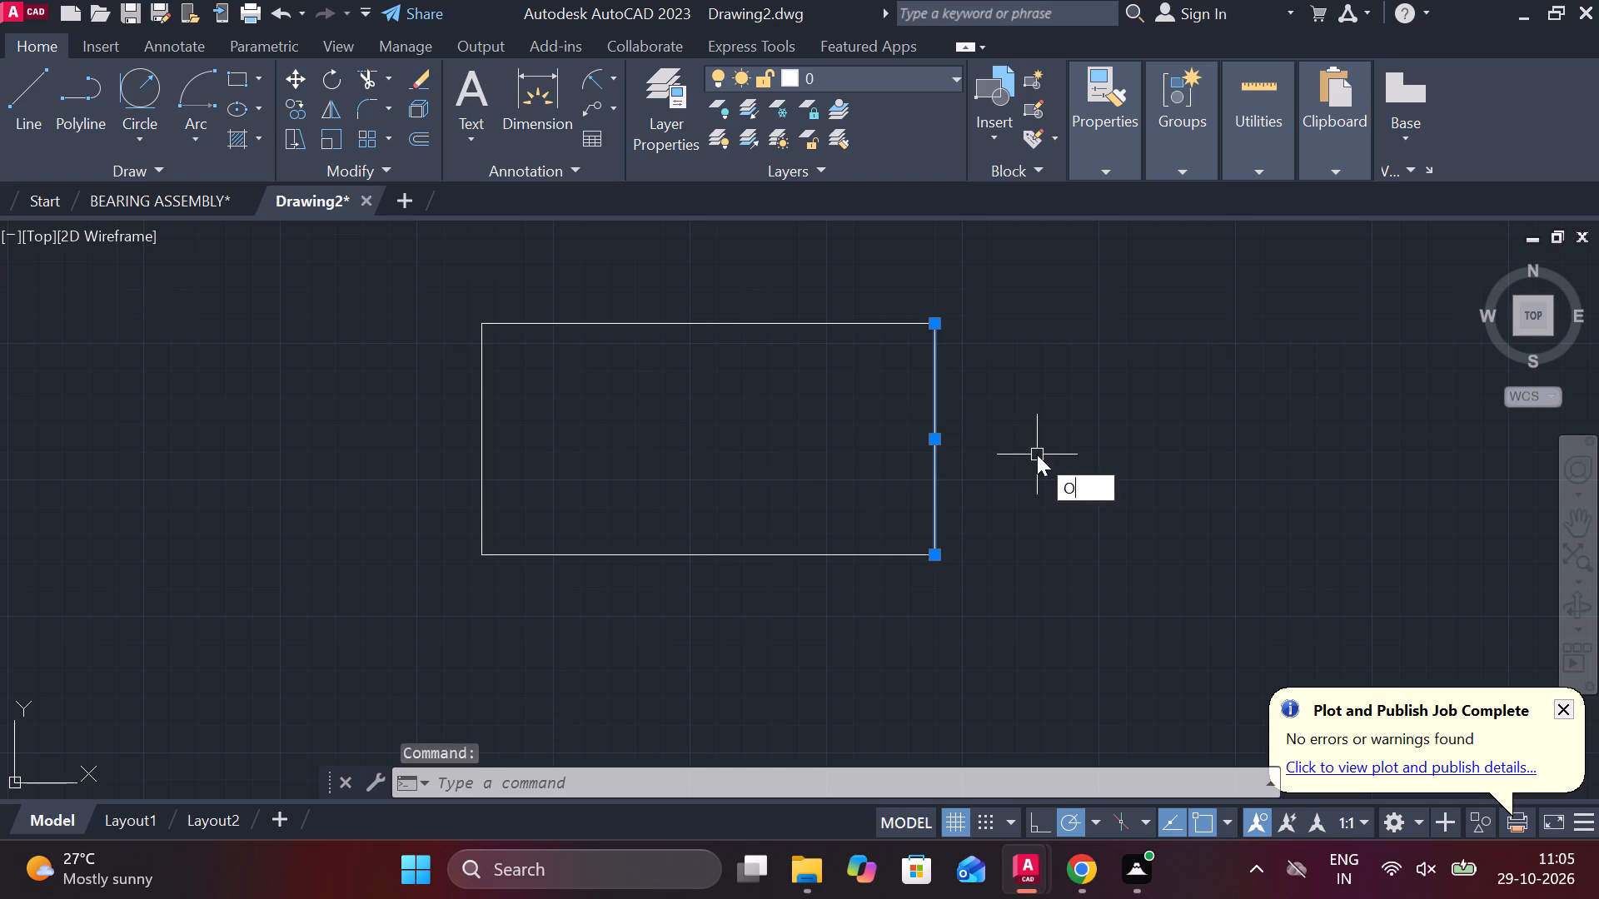
pyautogui.press('Return')
pyautogui.press('Return')
pyautogui.write('20')
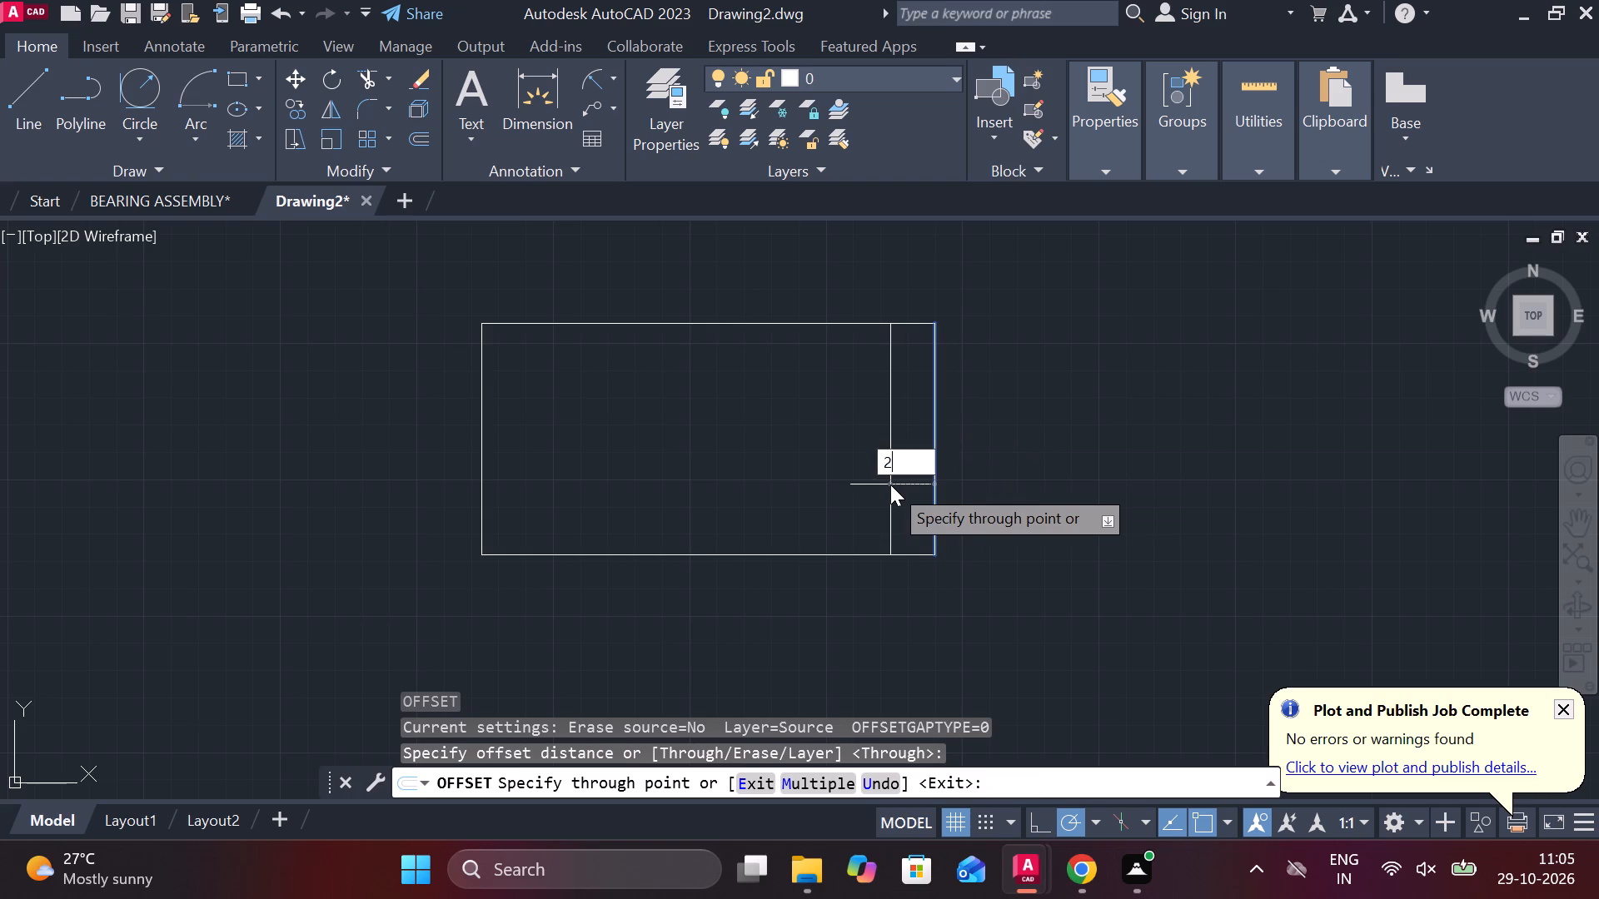
pyautogui.press('Return')
pyautogui.click(482, 422)
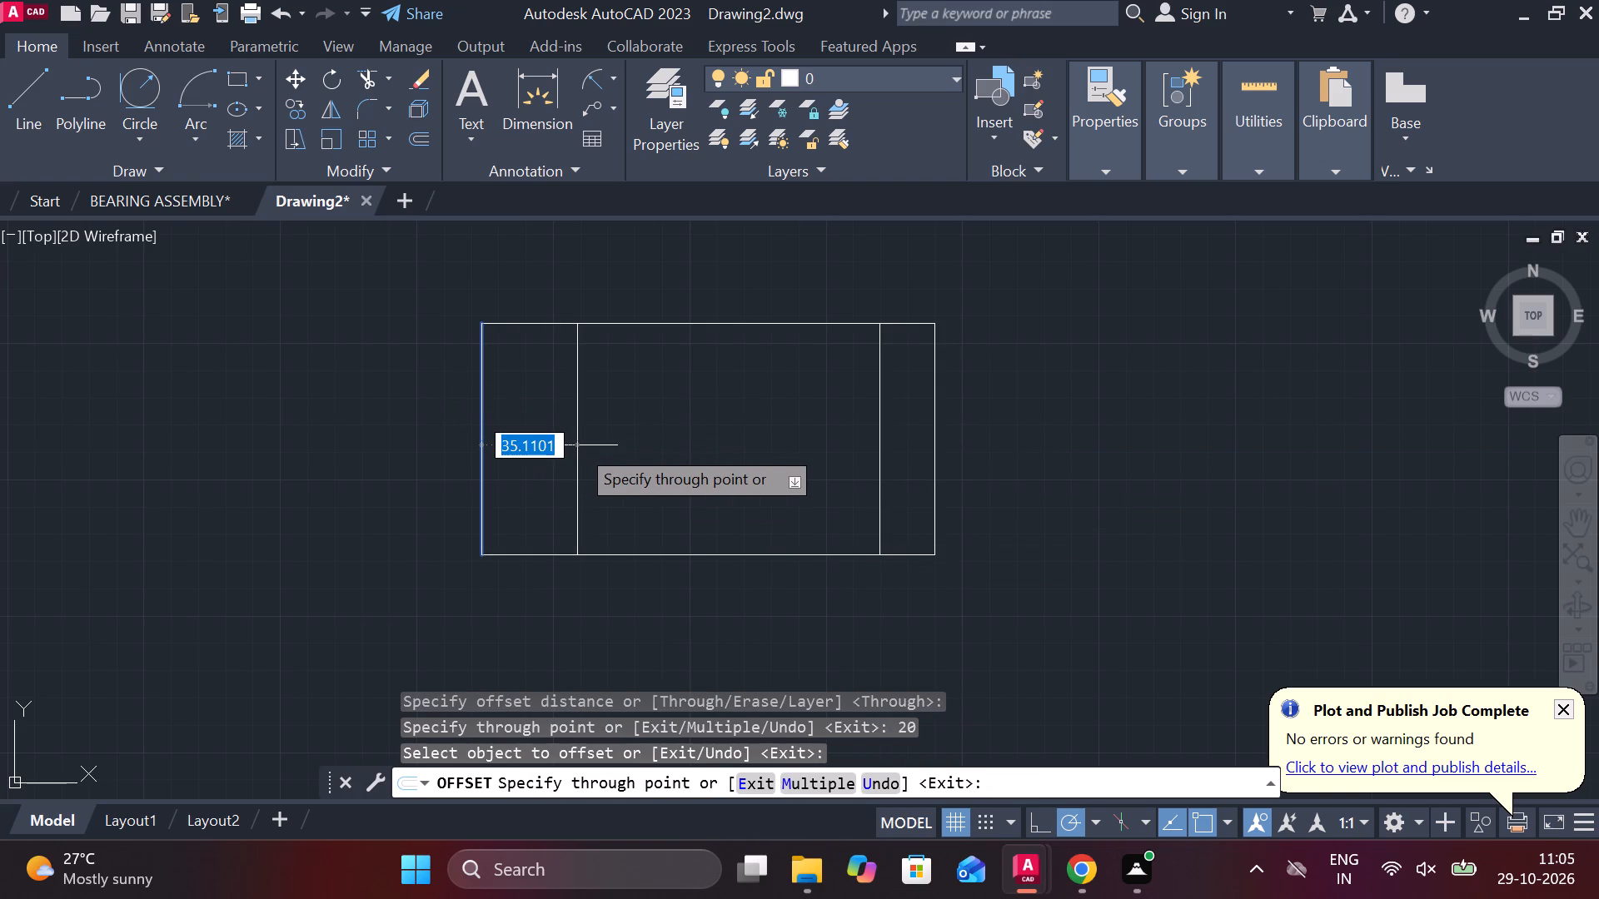
pyautogui.write('20')
pyautogui.press('Return')
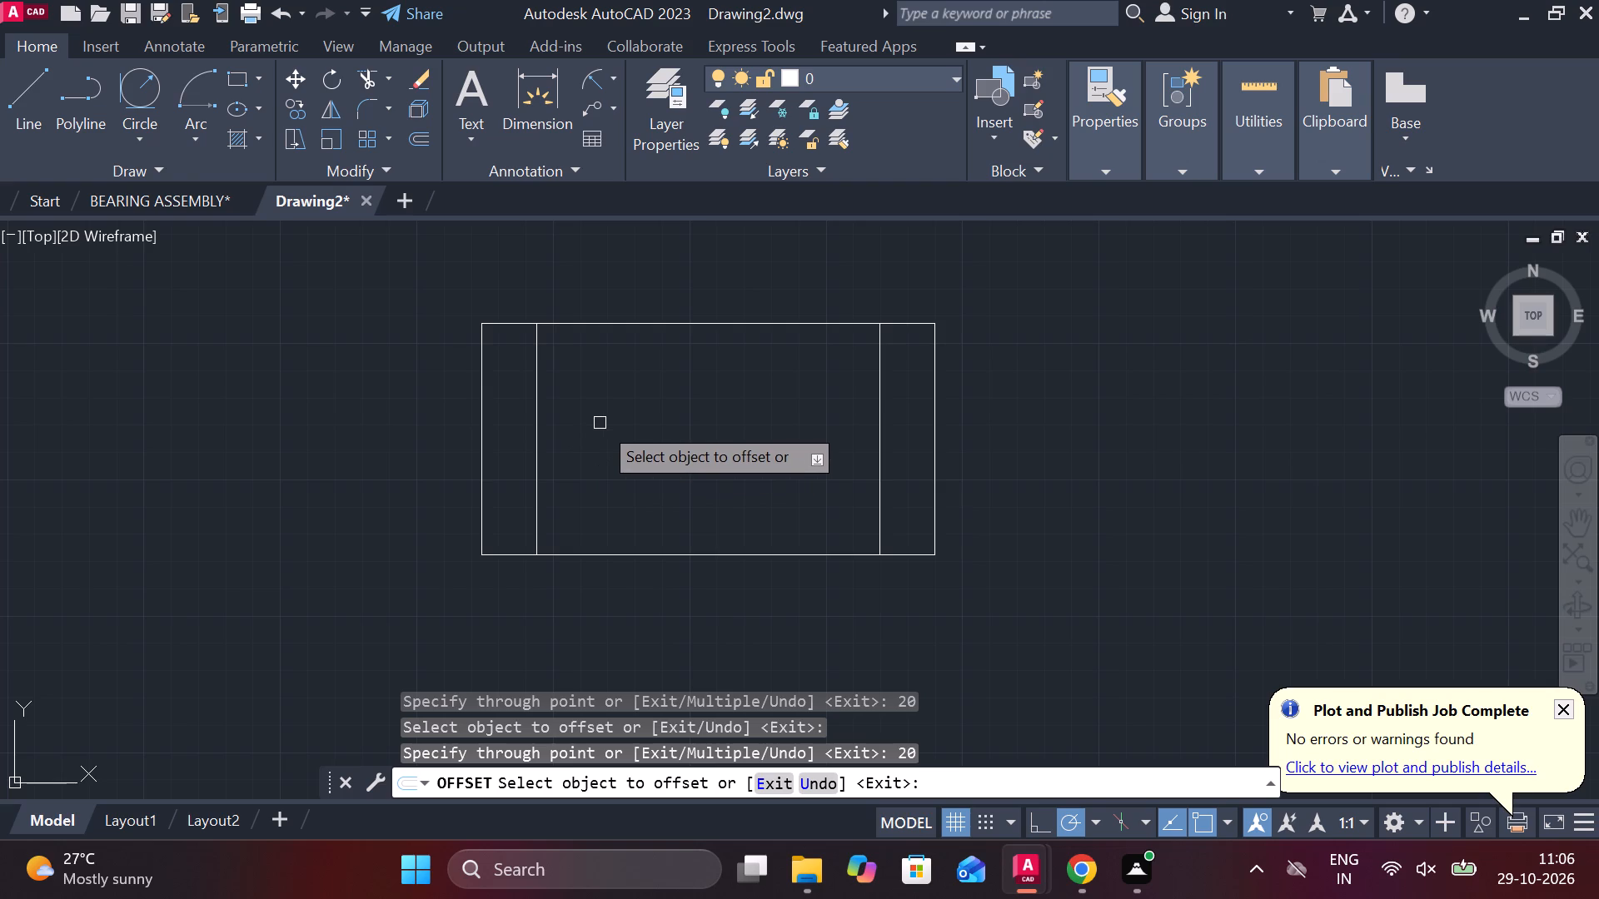
pyautogui.press('Escape')
# Draw a vertical centre line from the midpoint of the rectangle's top edge to its bottom edge.
pyautogui.press('l')
pyautogui.press('Return')
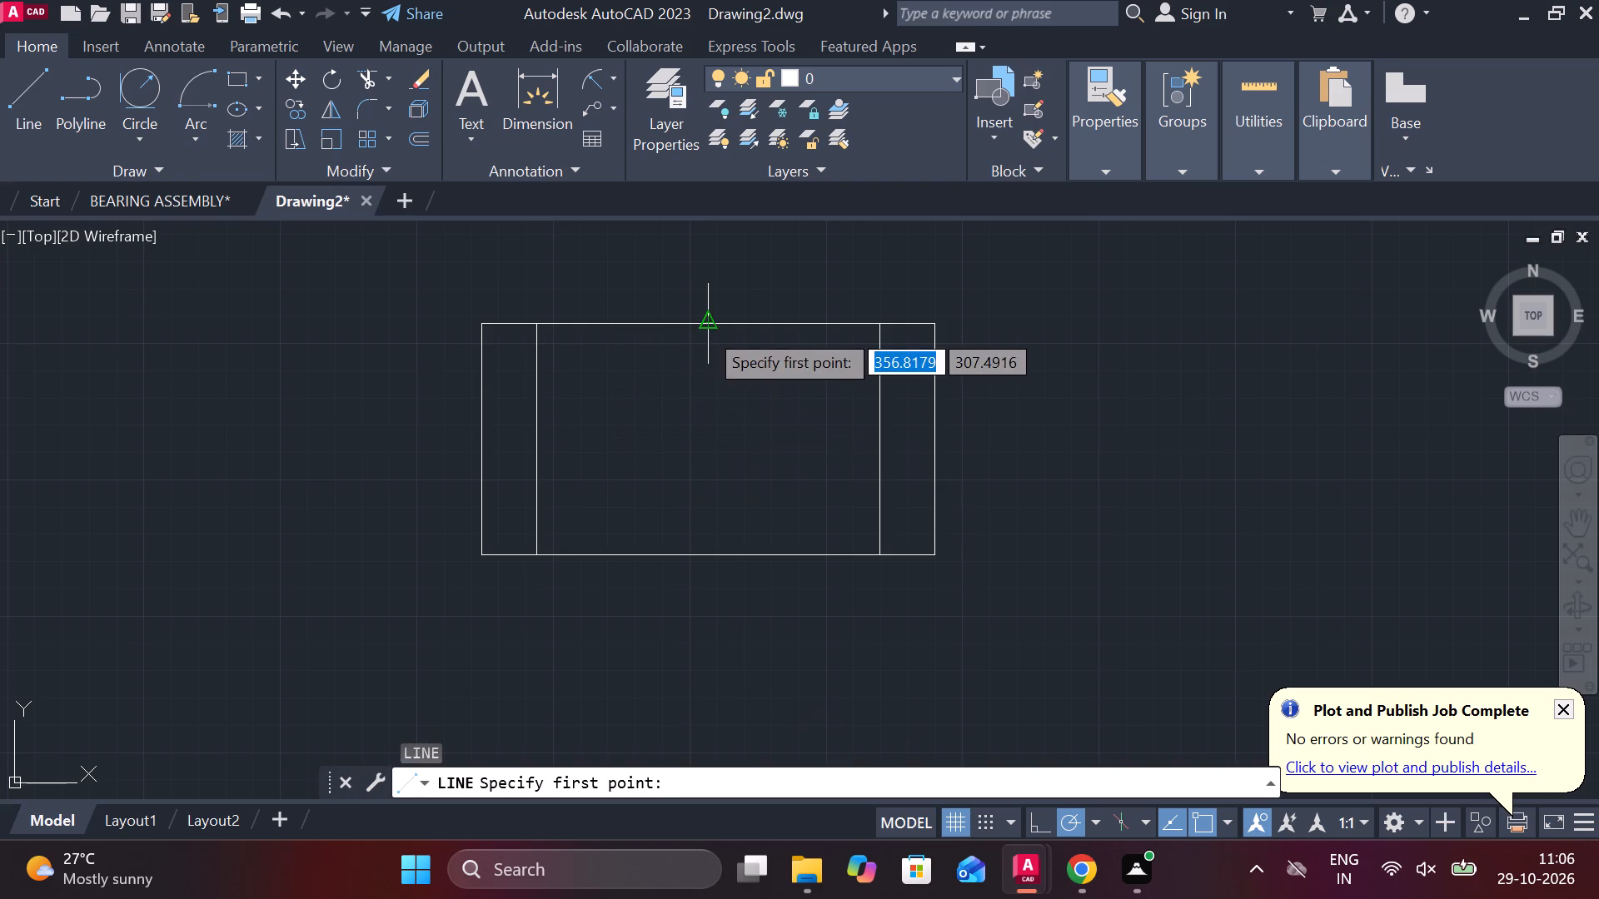
pyautogui.click(705, 329)
pyautogui.click(716, 556)
pyautogui.press('Escape')
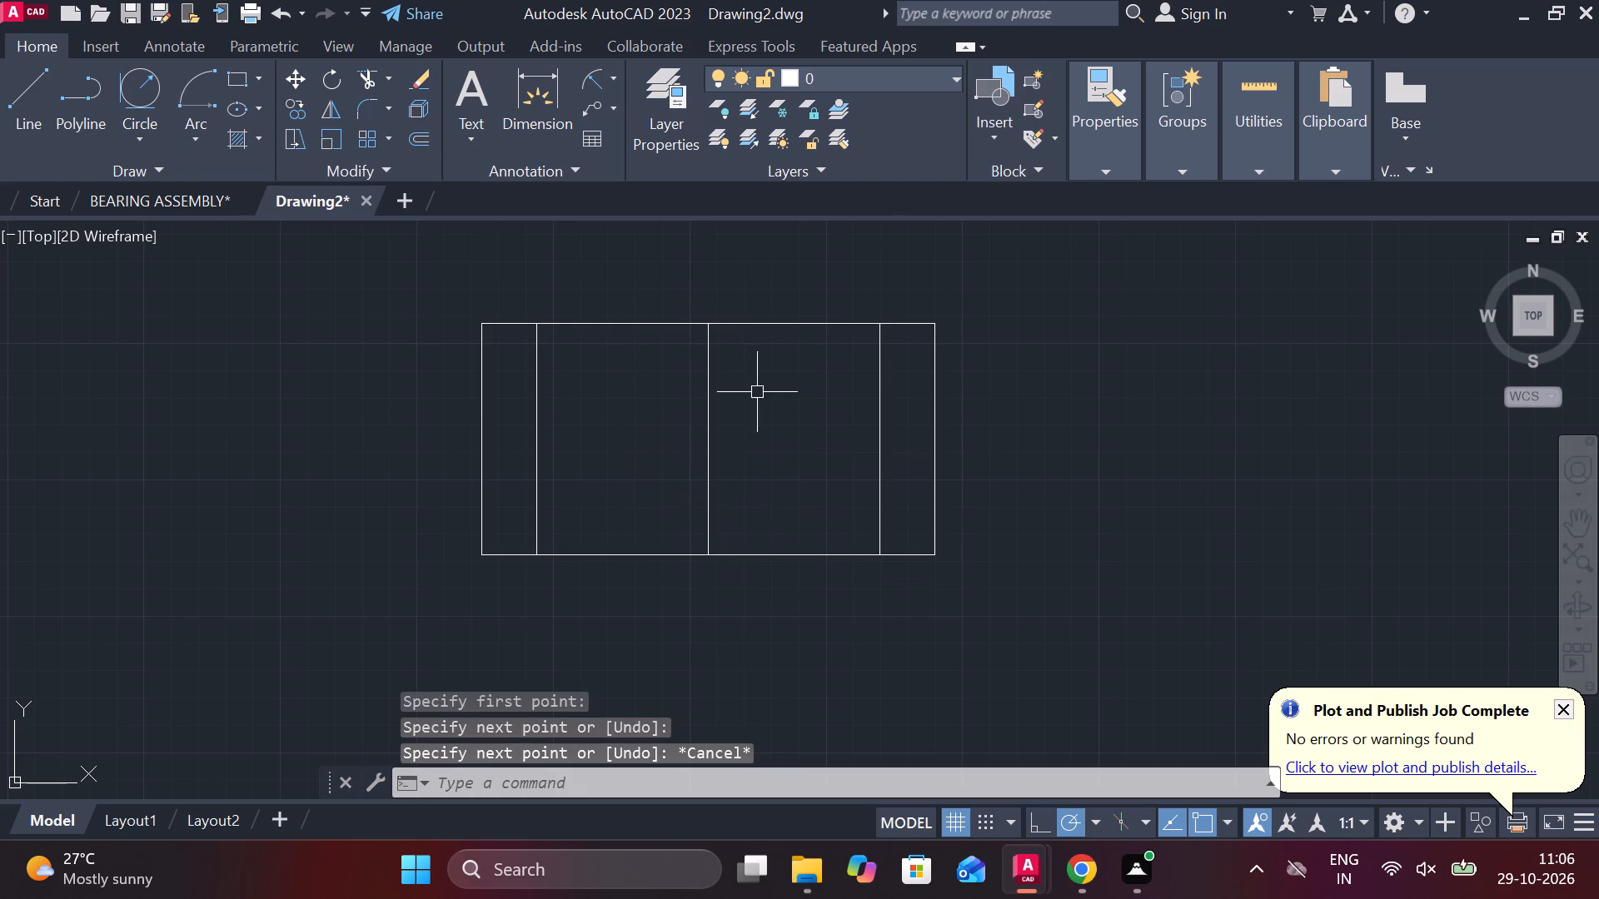
# Offset the vertical centre line by 41 units to both its right and left sides.
pyautogui.click(712, 379)
pyautogui.press('o')
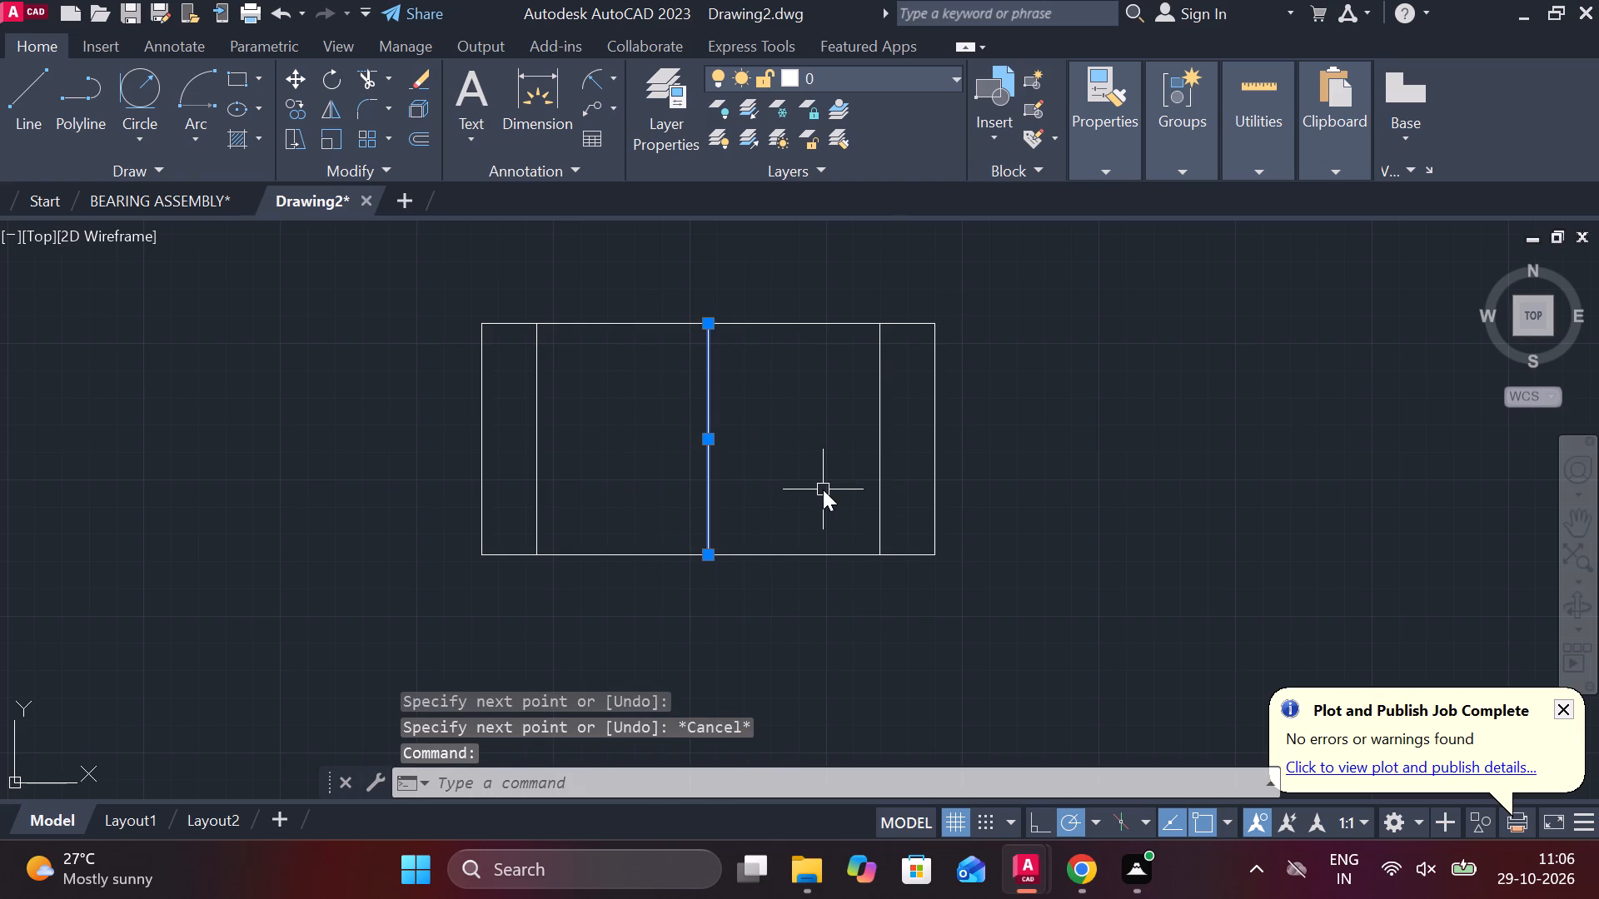
pyautogui.press('Return')
pyautogui.press('Return')
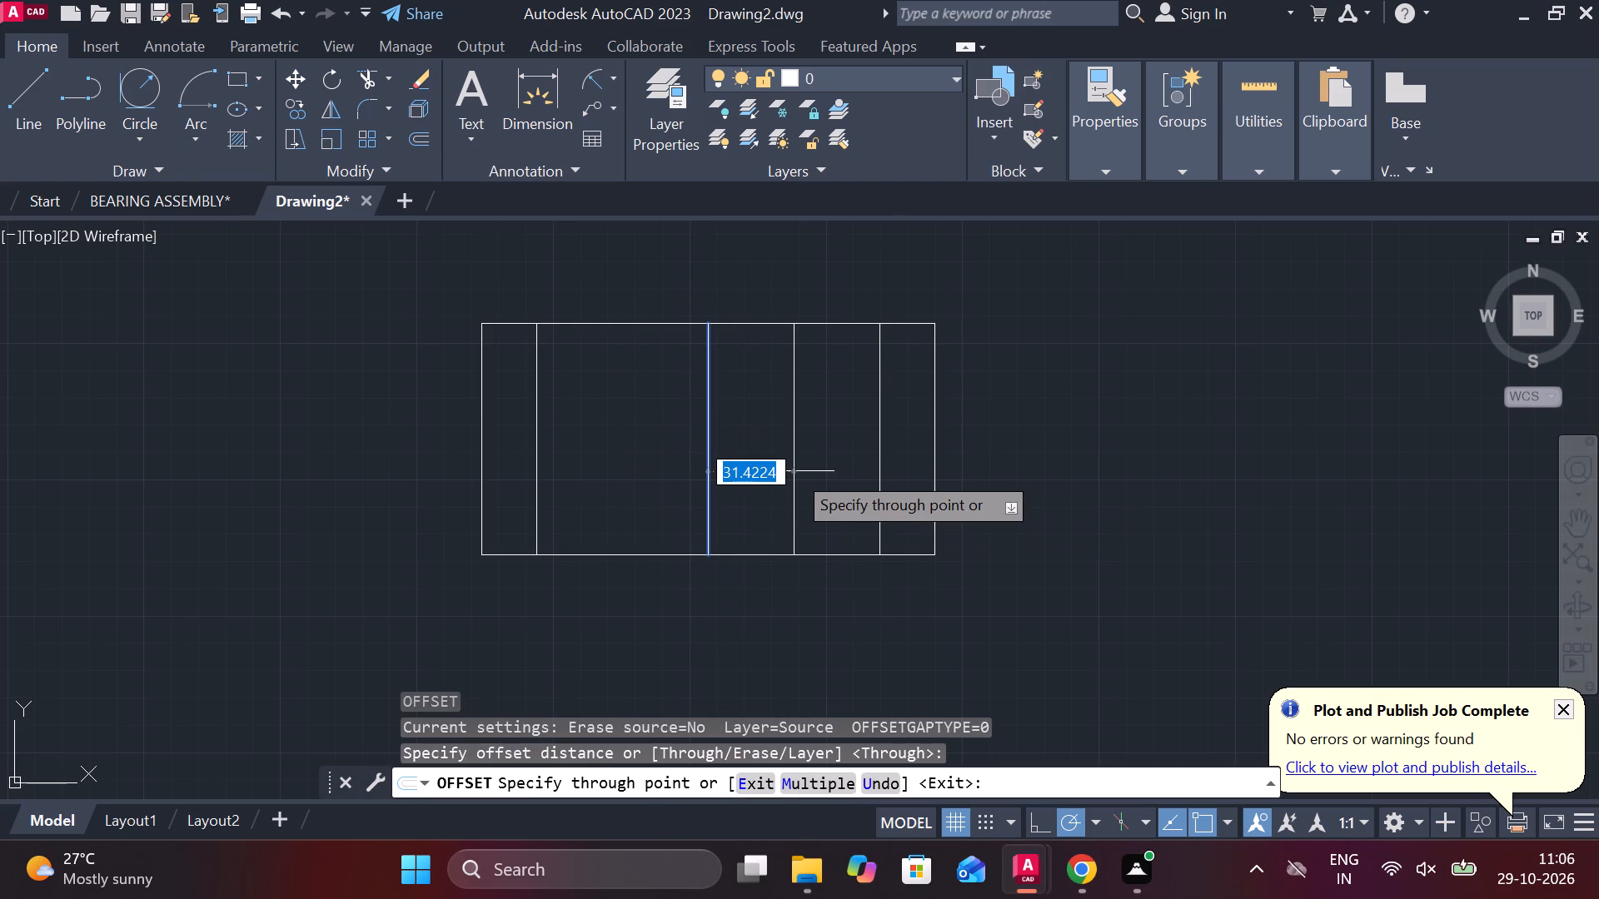
pyautogui.write('41')
pyautogui.press('Return')
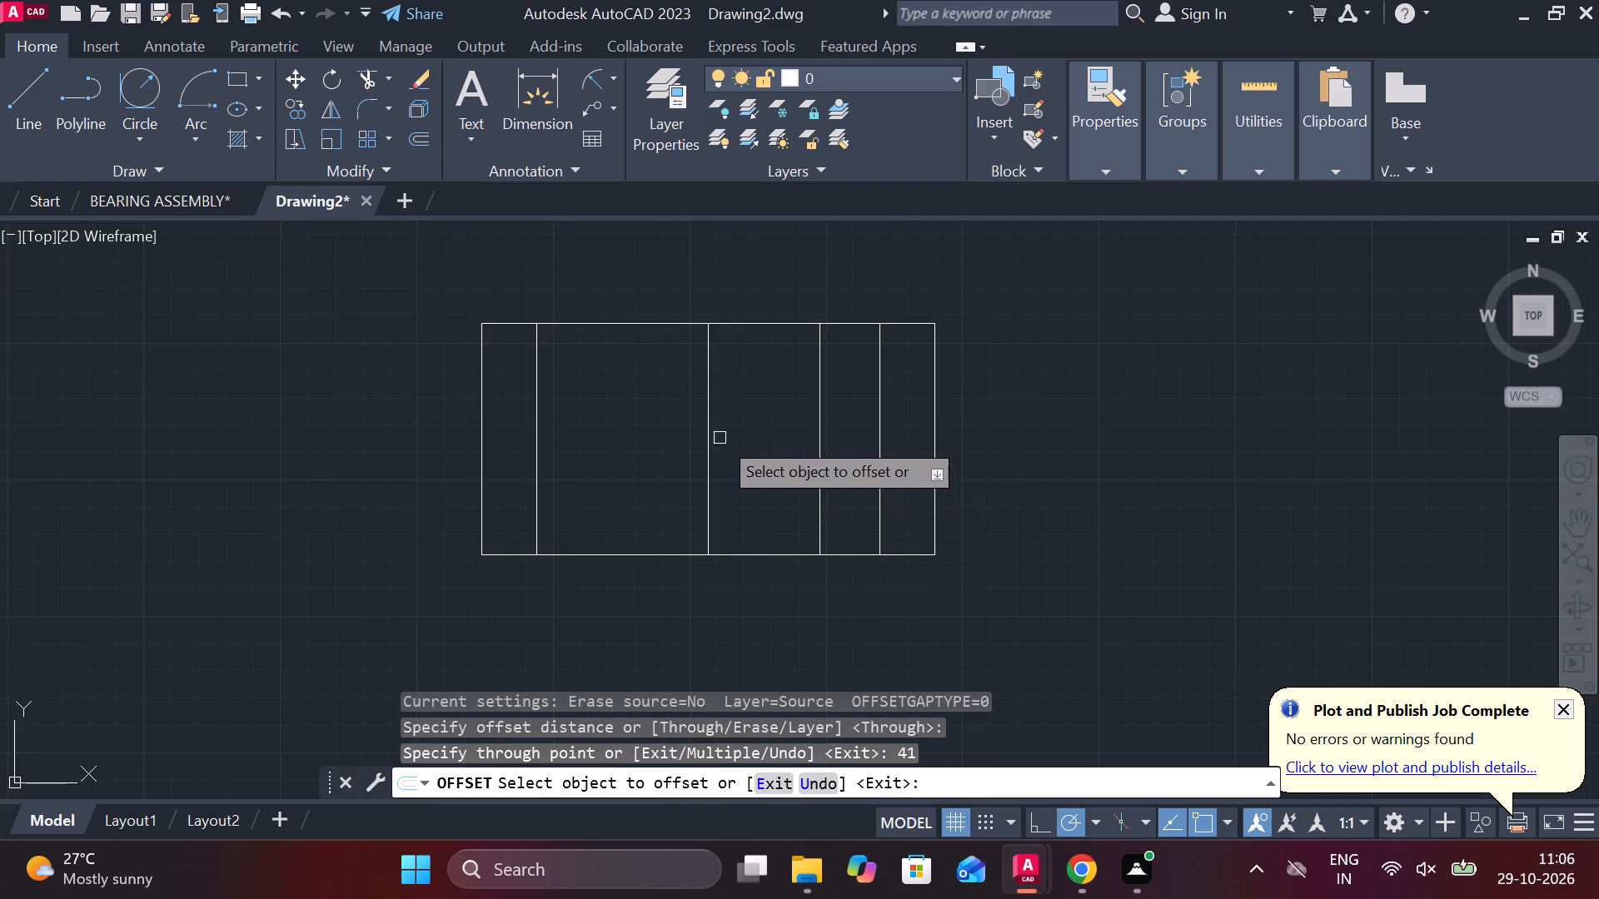
pyautogui.click(707, 396)
pyautogui.write('41')
pyautogui.press('Return')
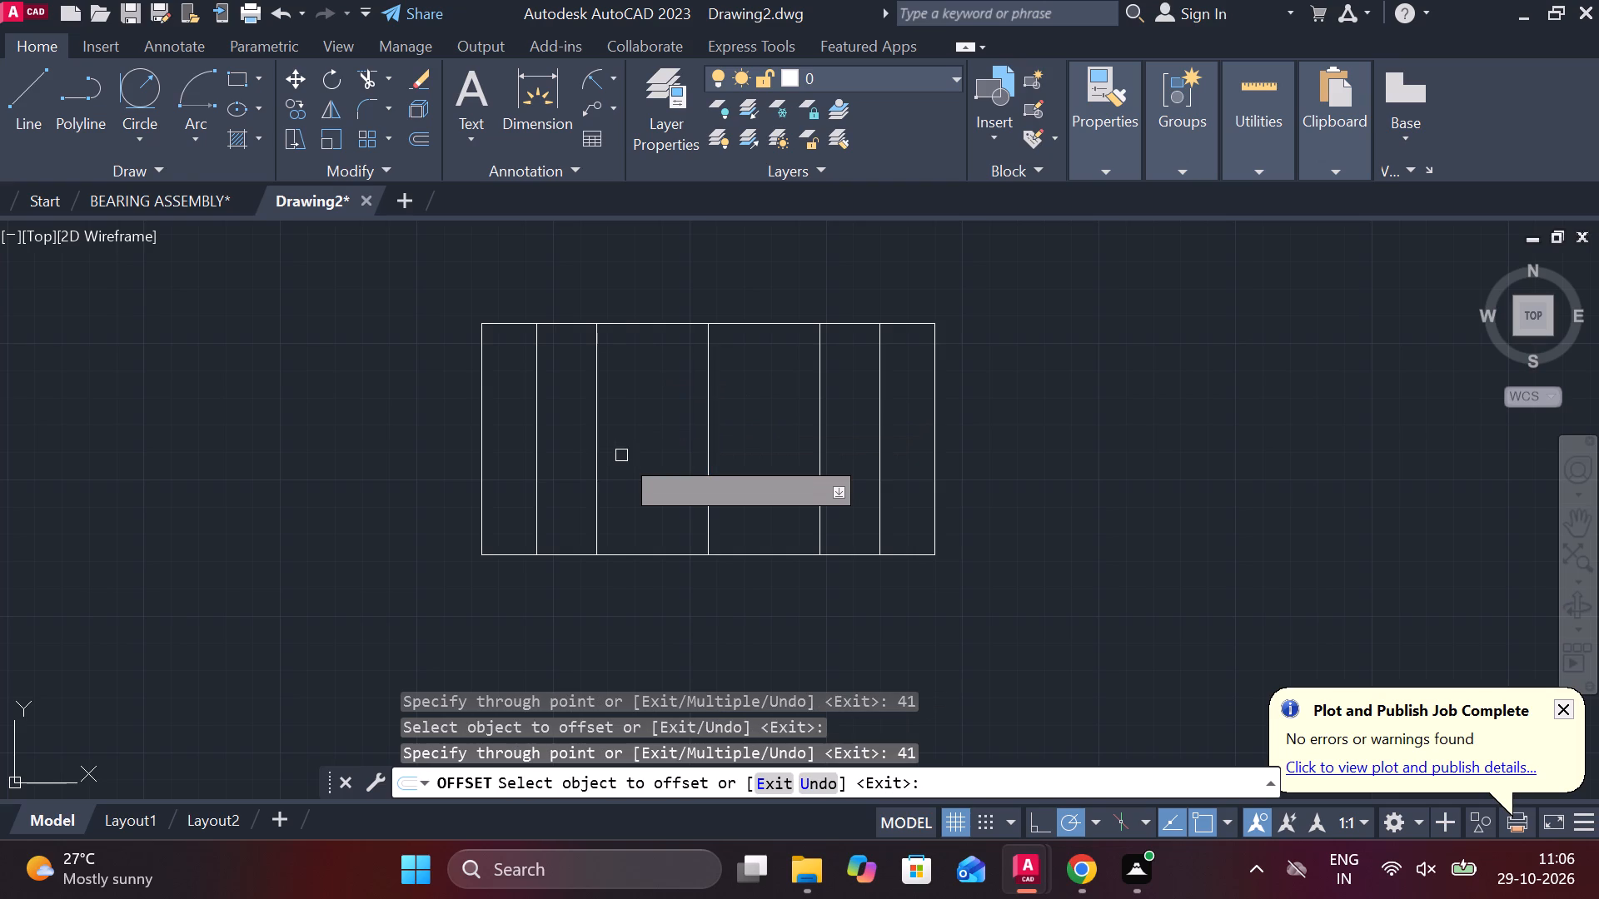
pyautogui.press('Escape')
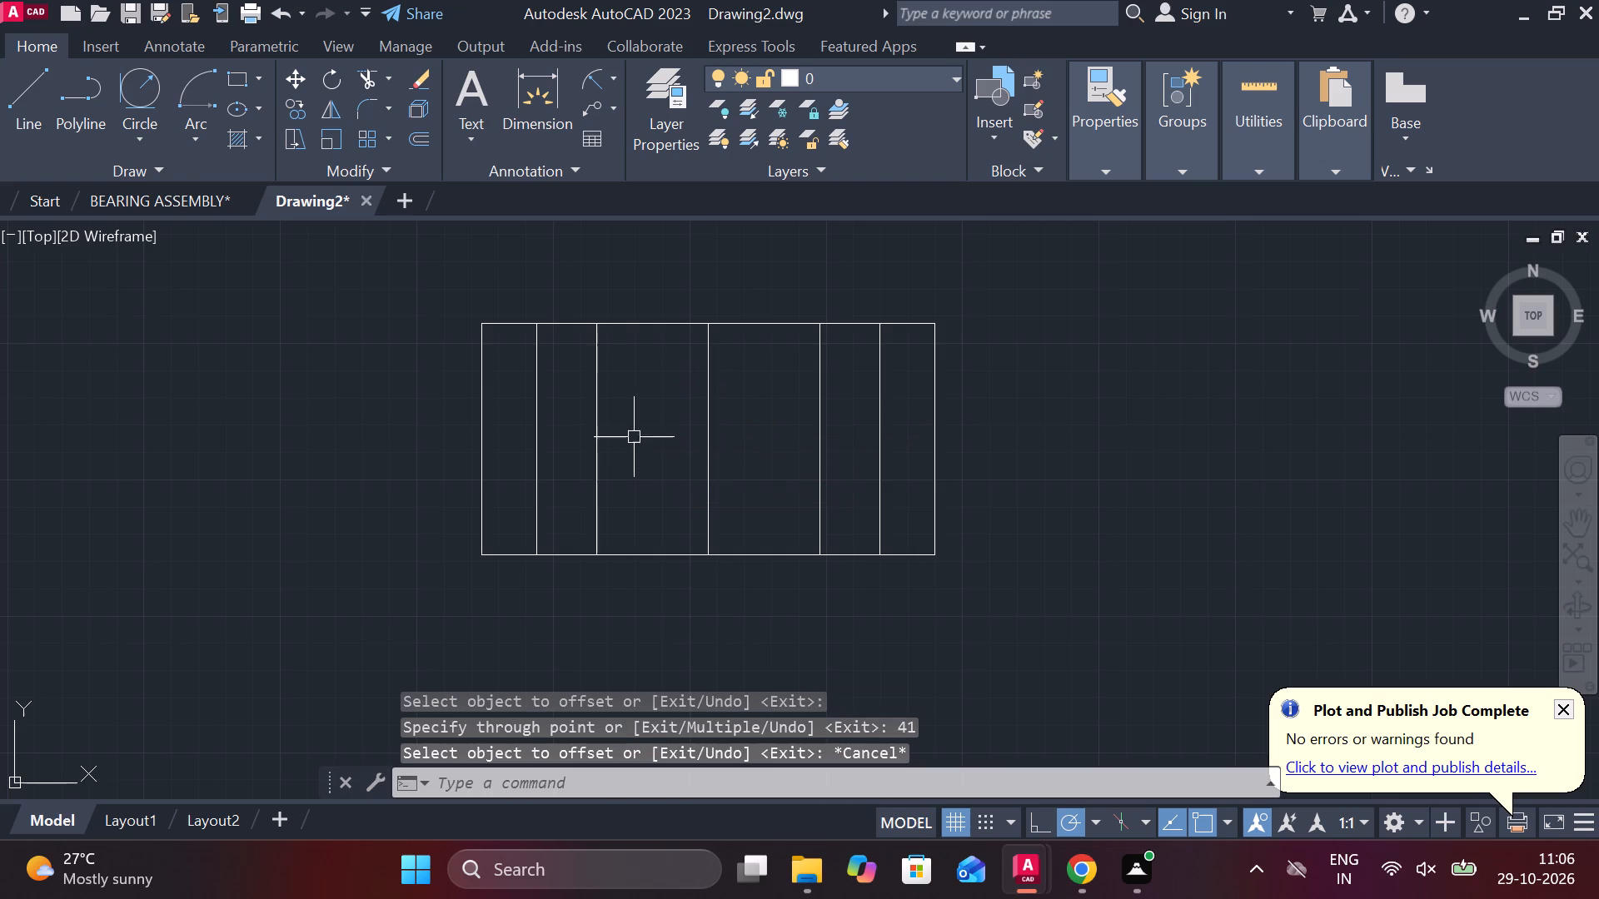
# Draw a horizontal centre line between the midpoints of the rectangle's left and right edges.
pyautogui.press('l')
pyautogui.press('Return')
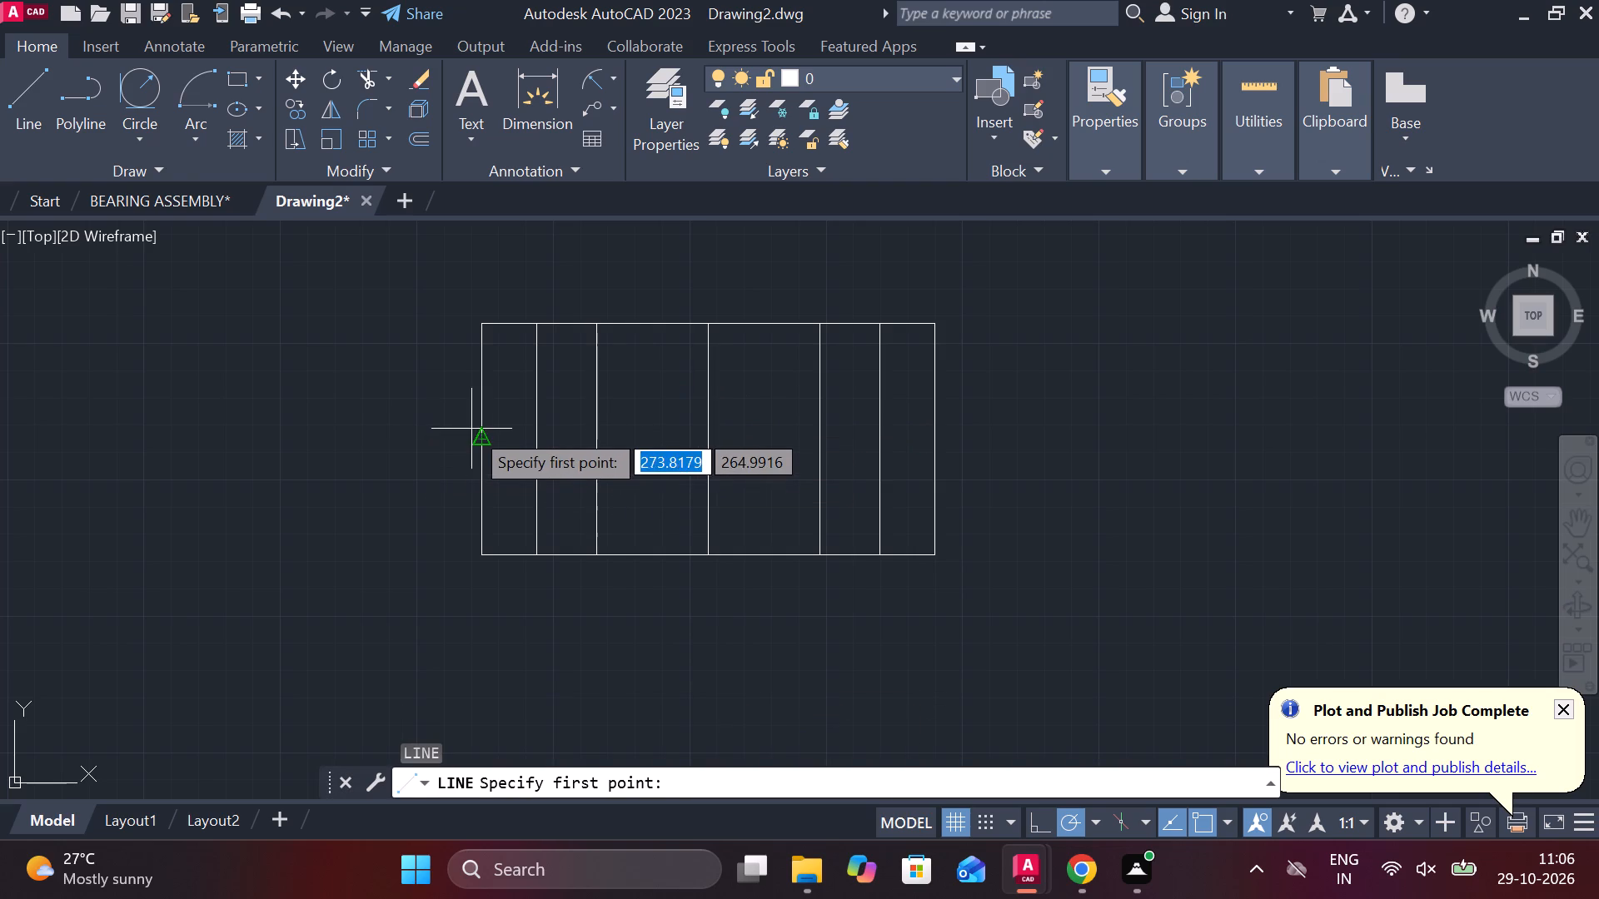
pyautogui.click(482, 434)
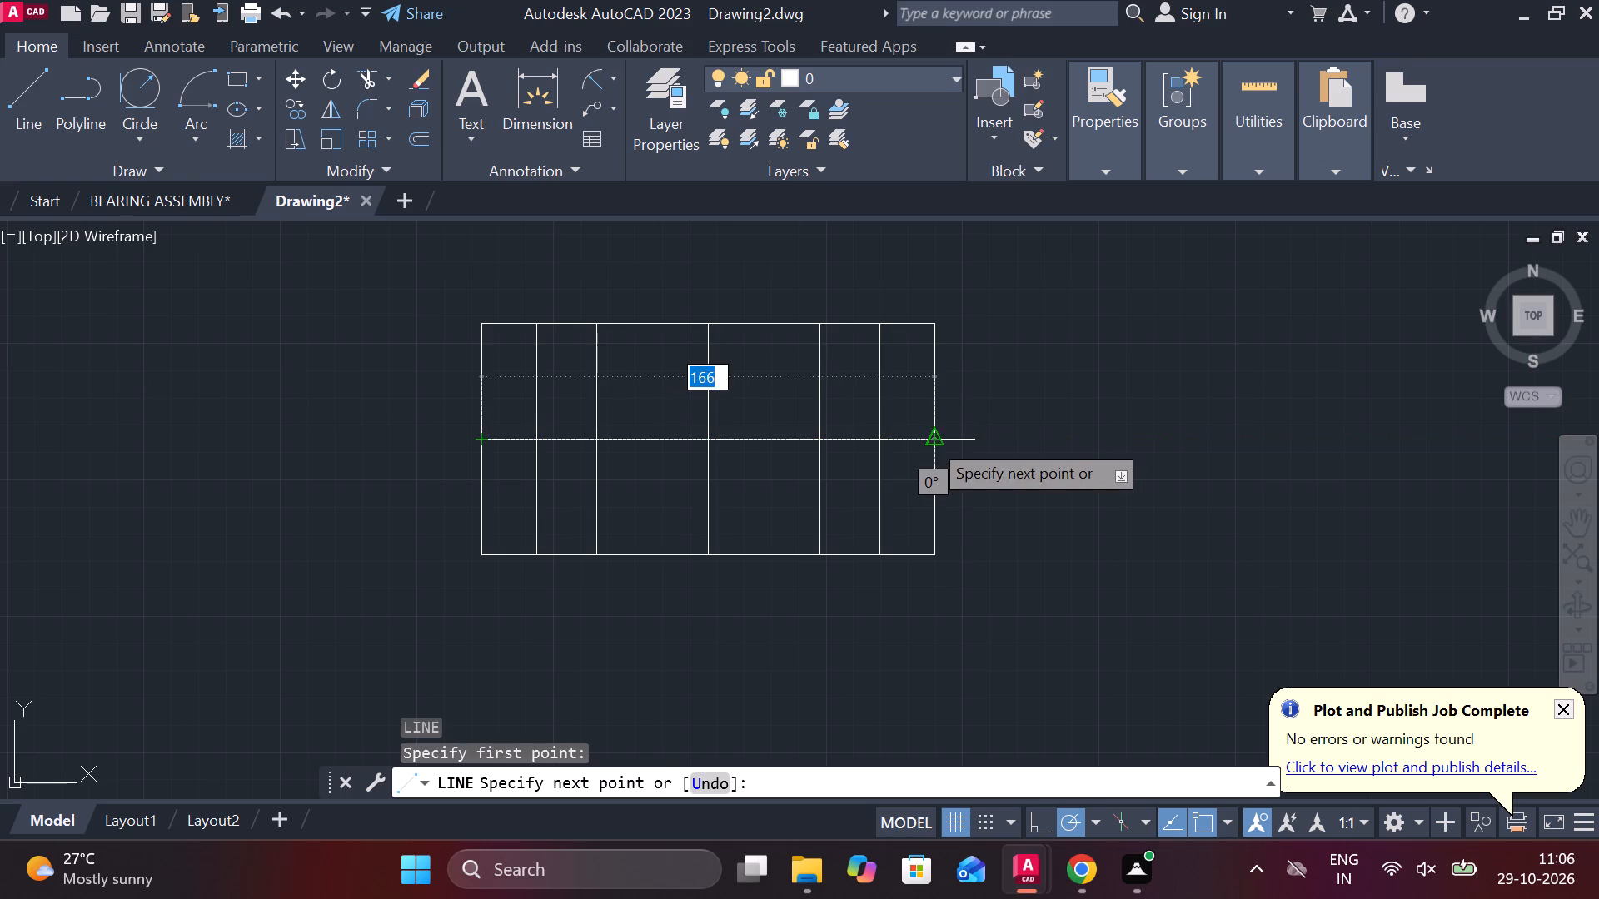
pyautogui.click(929, 440)
pyautogui.press('Escape')
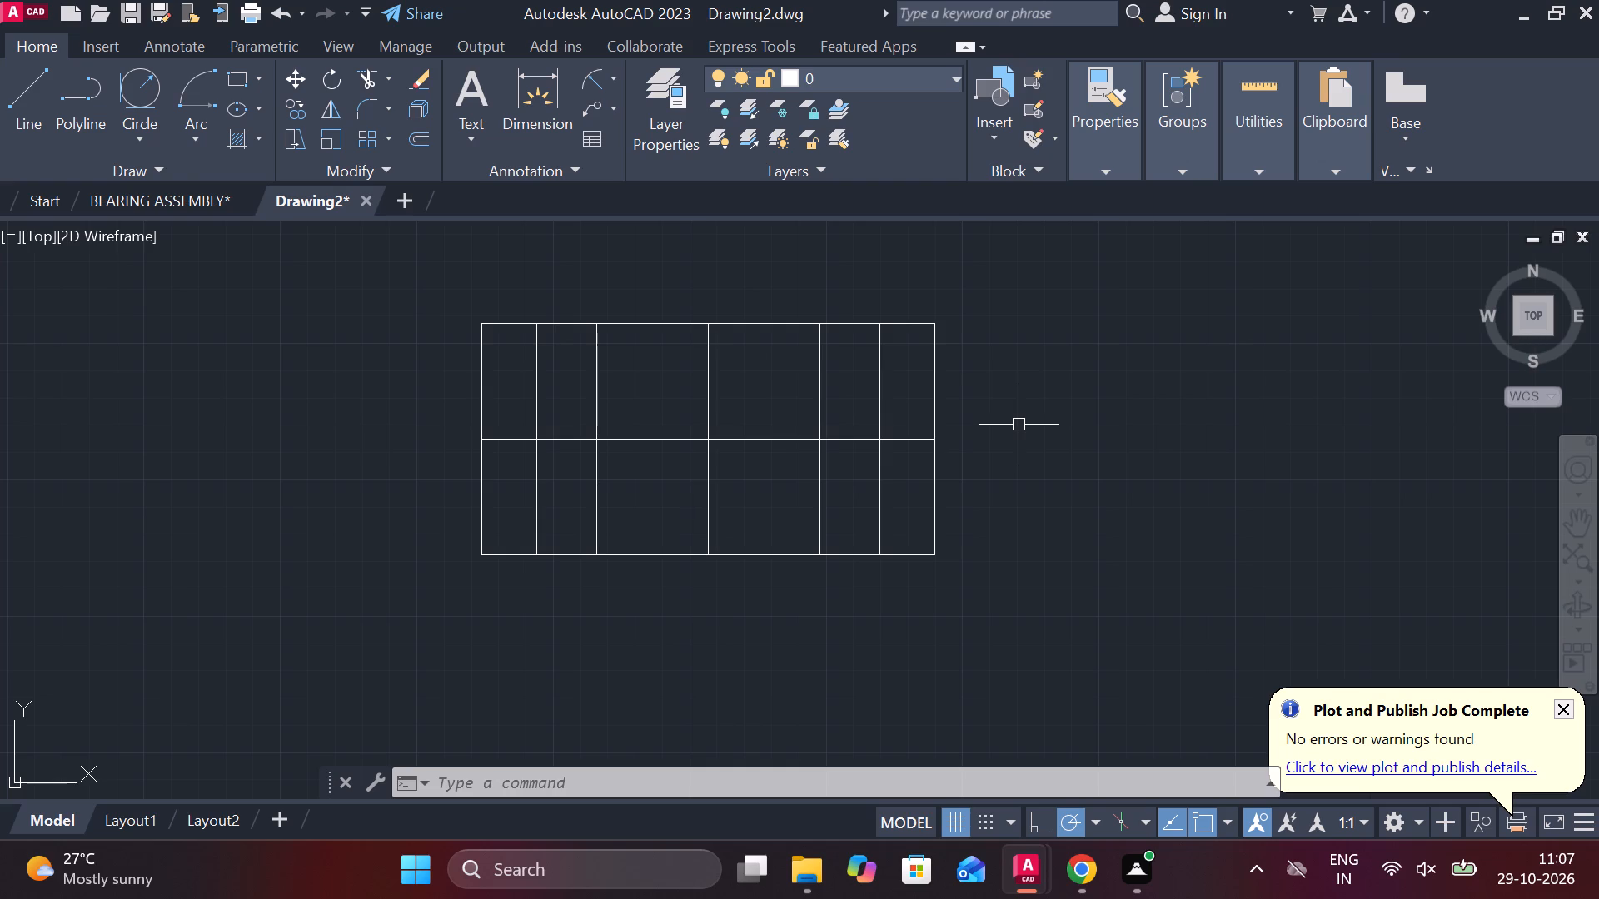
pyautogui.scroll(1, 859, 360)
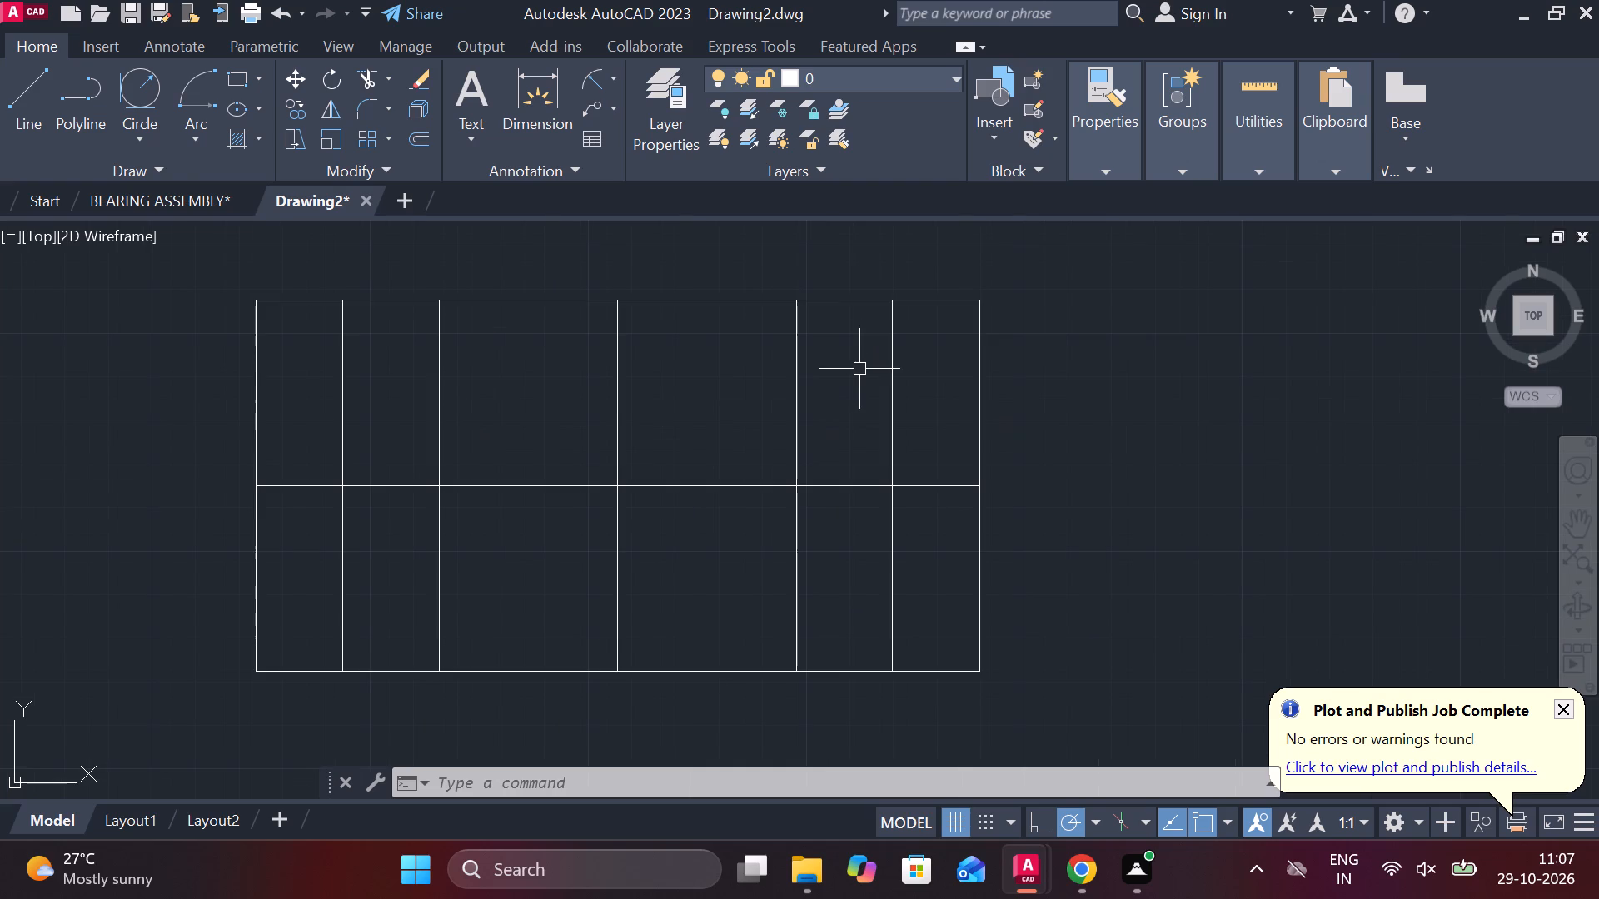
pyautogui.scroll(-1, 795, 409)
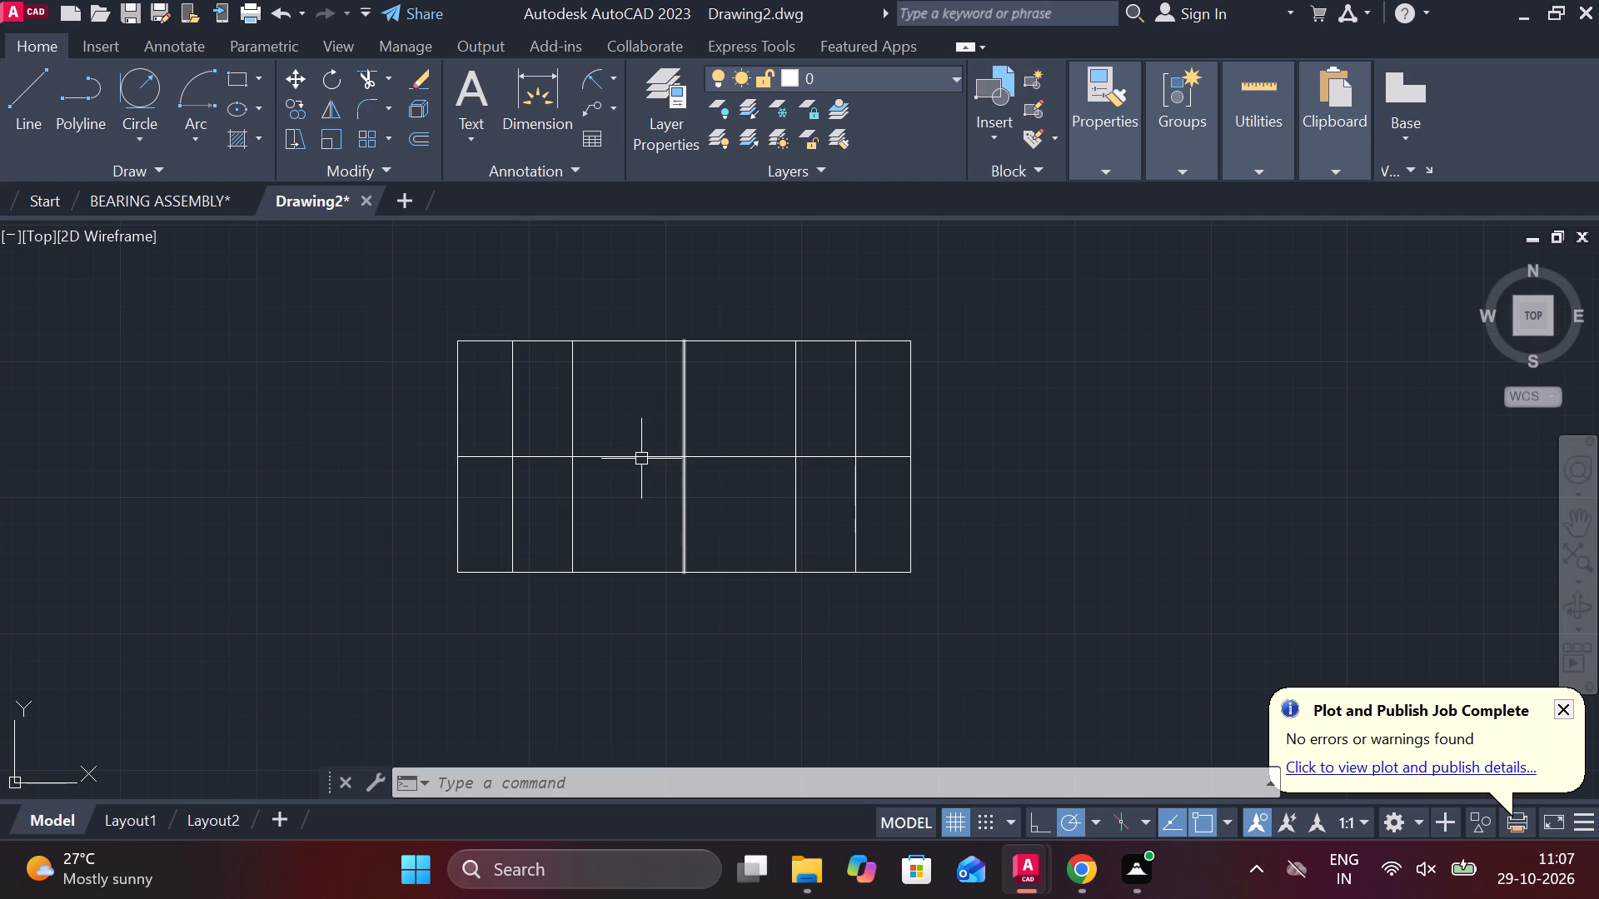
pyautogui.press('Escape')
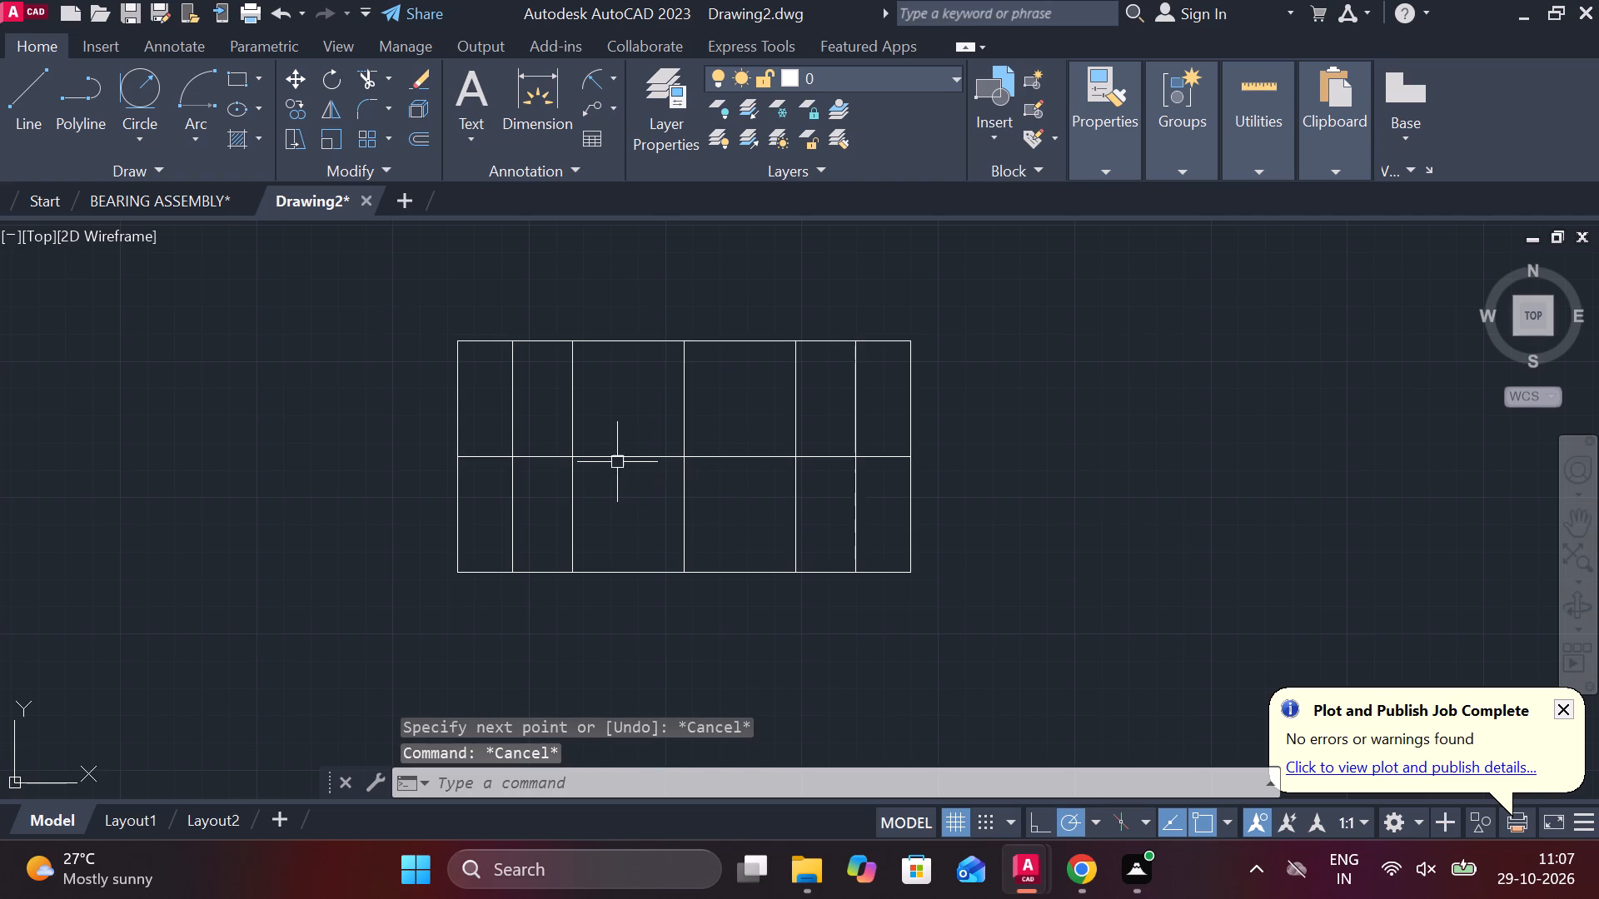
# Offset the horizontal centre line upward by 29.8 units.
pyautogui.click(616, 460)
pyautogui.press('o')
pyautogui.press('Return')
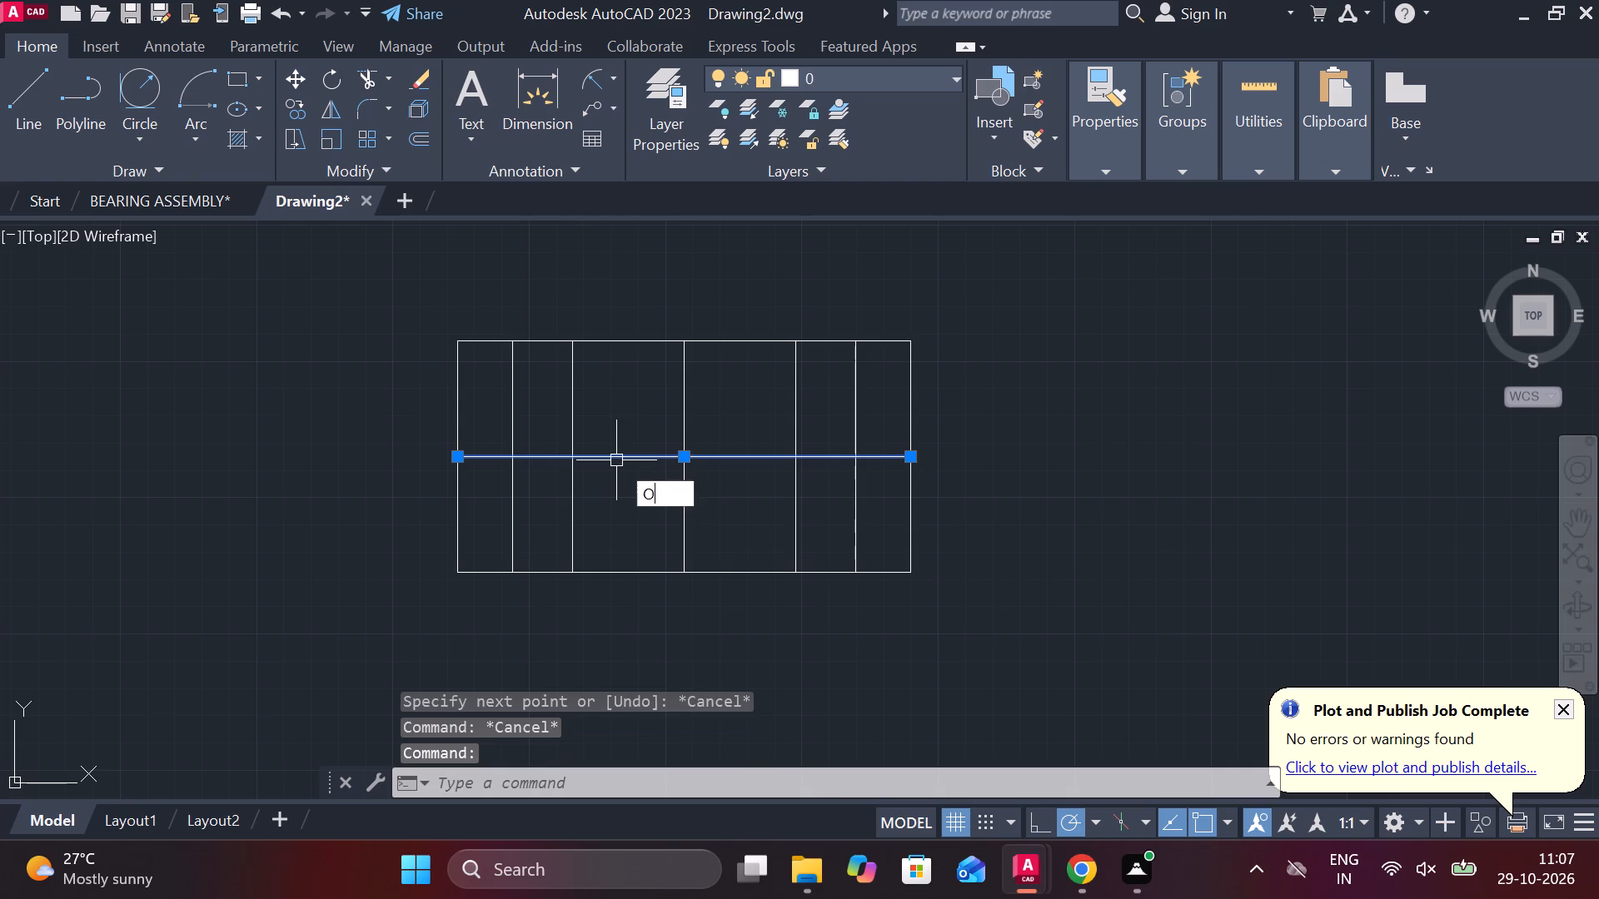
pyautogui.press('Return')
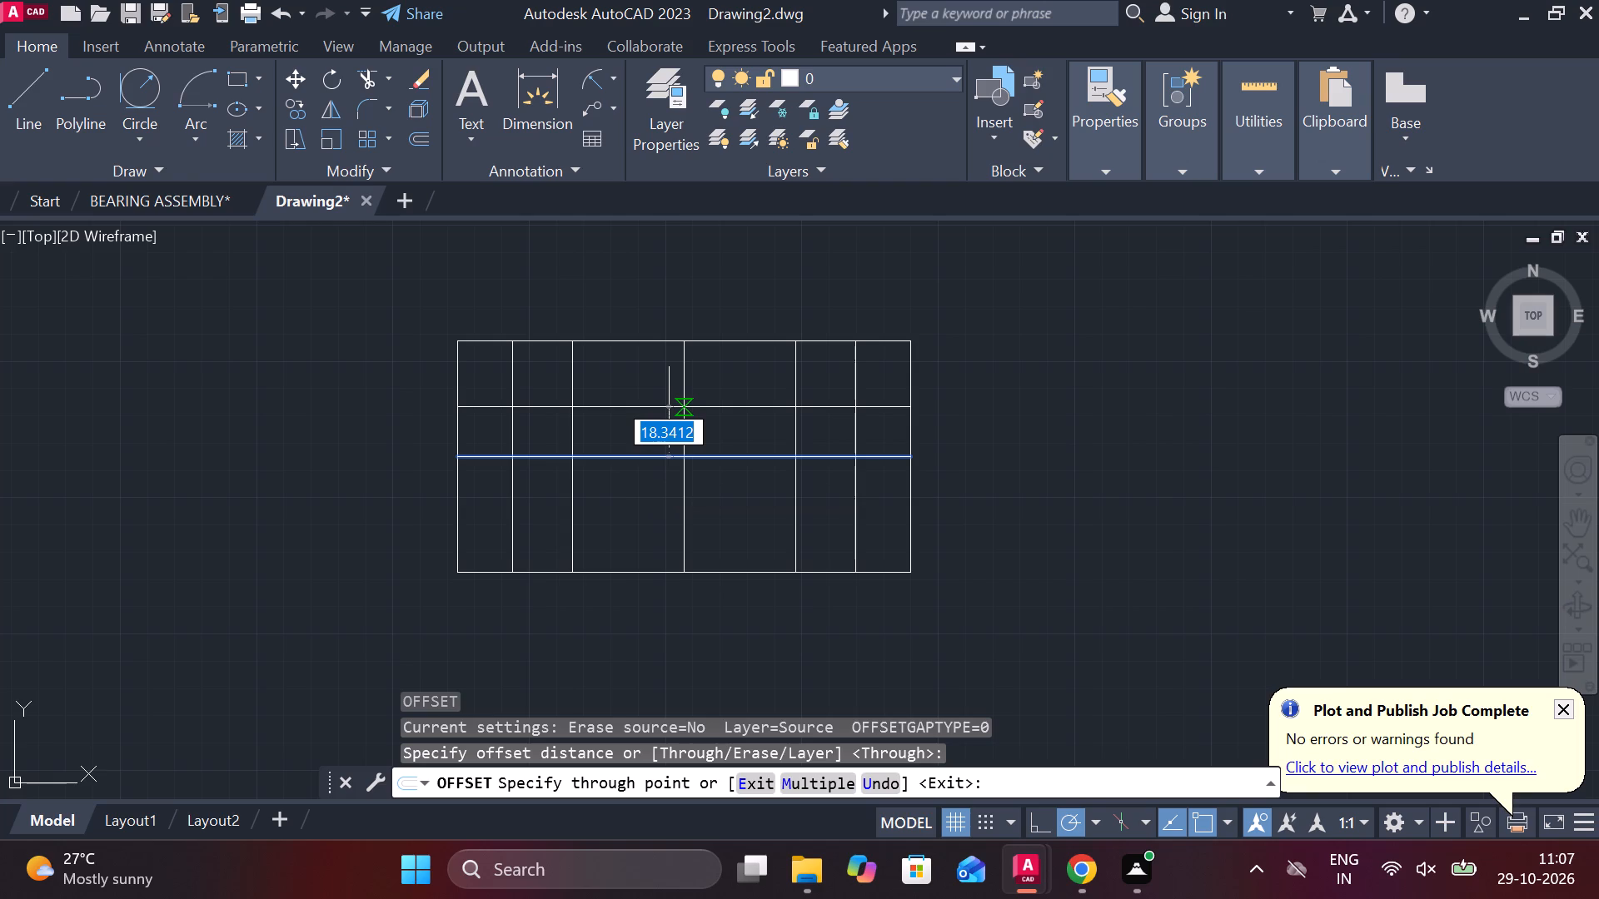
pyautogui.write('29.')
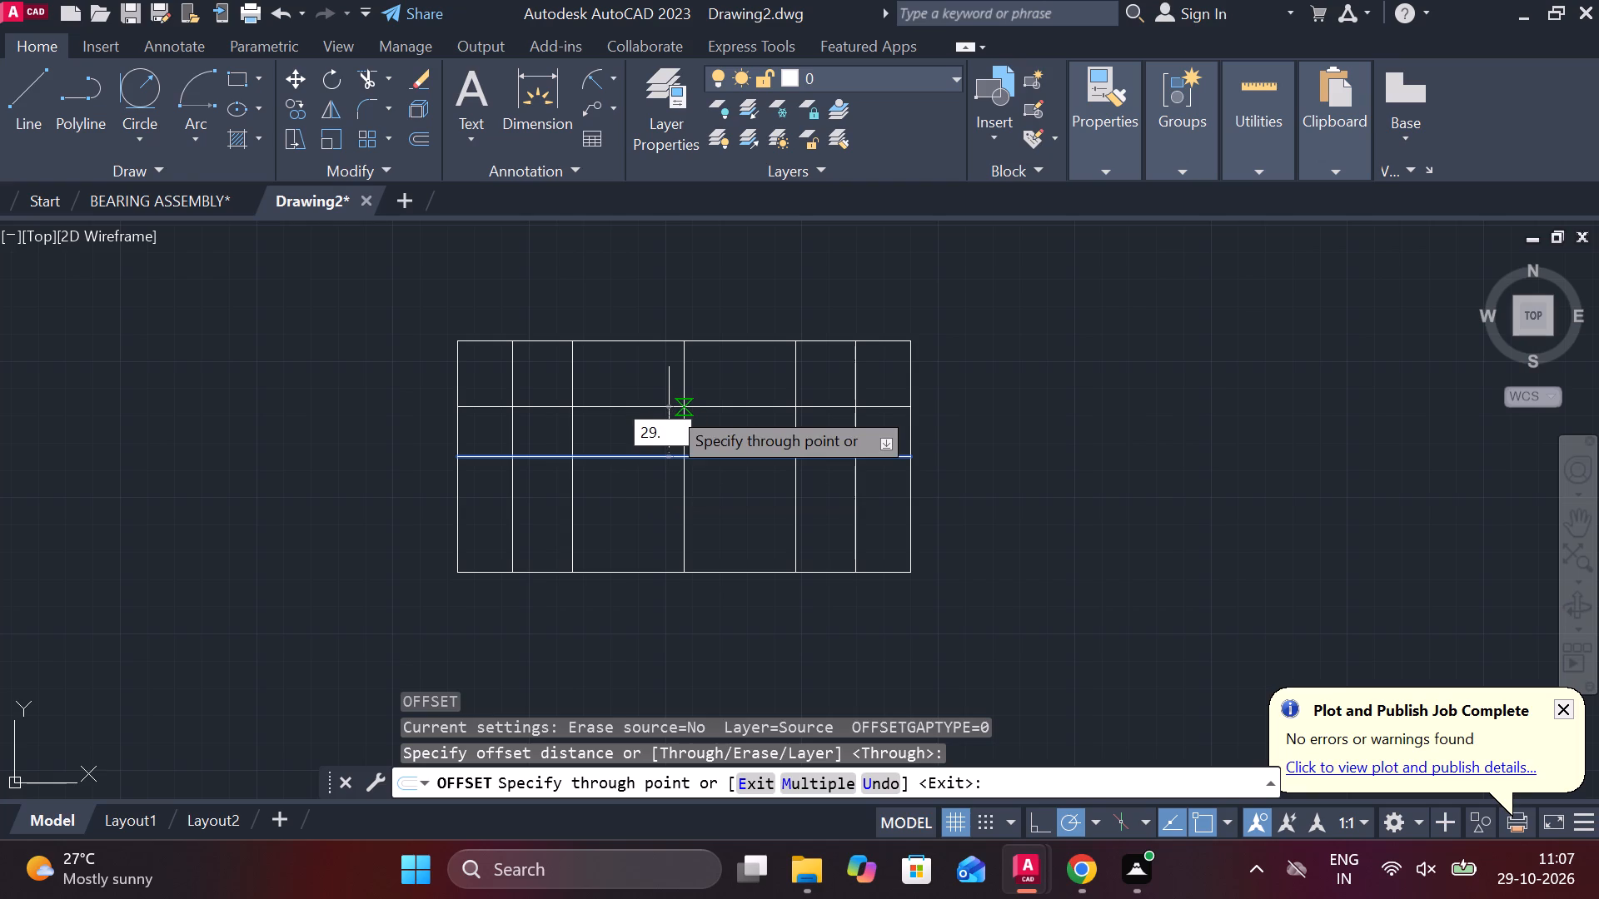
pyautogui.press('8')
pyautogui.press('Return')
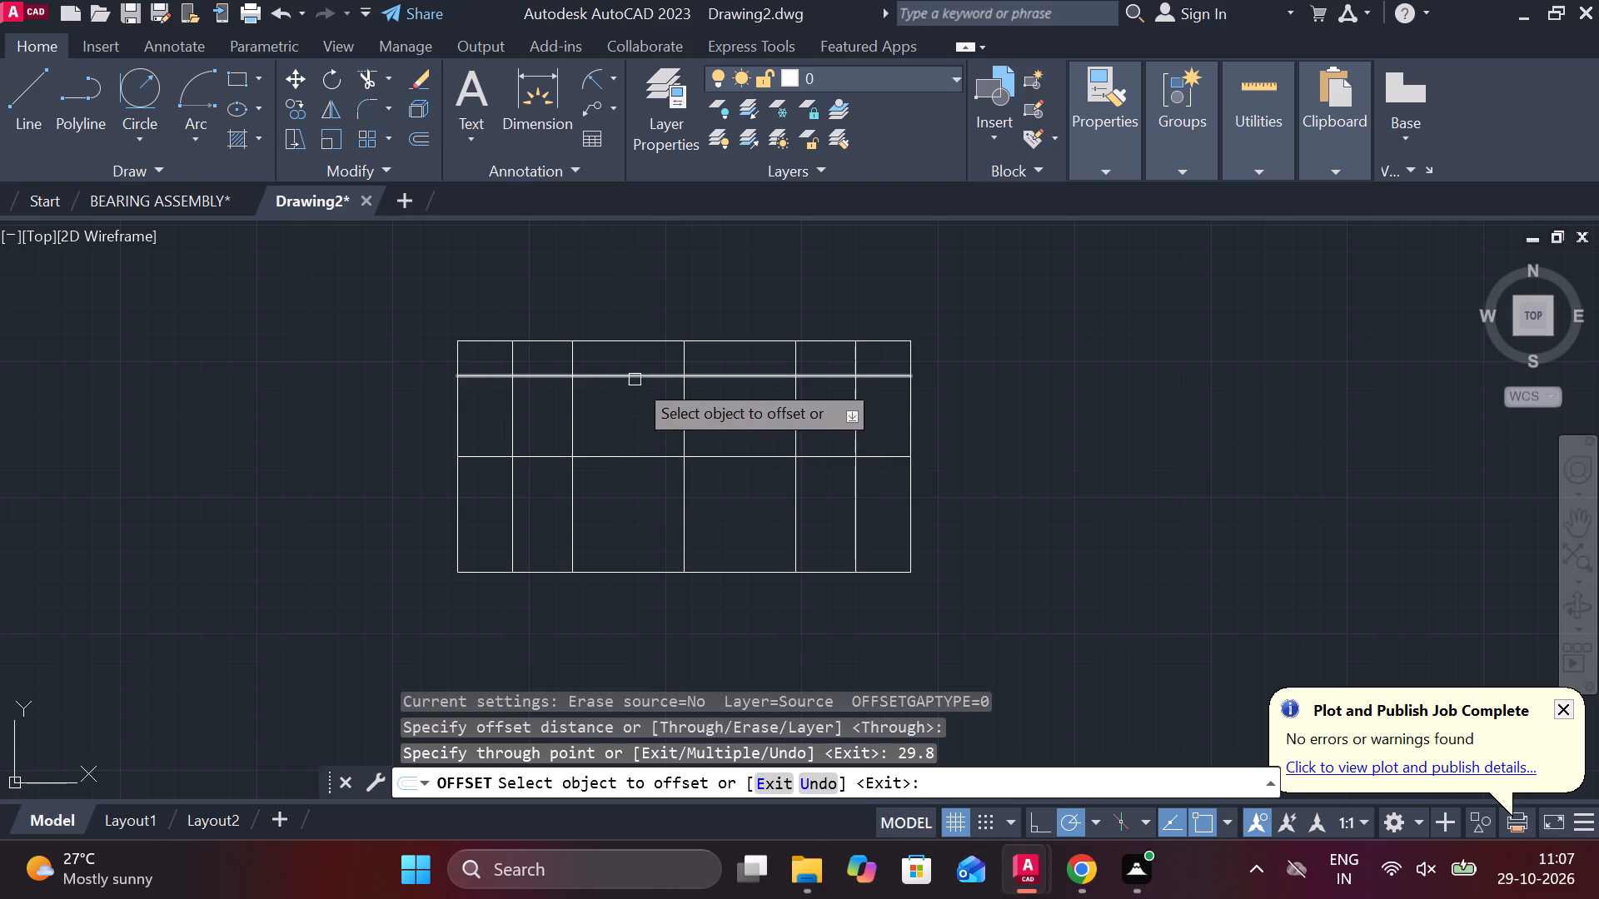
pyautogui.scroll(1, 565, 395)
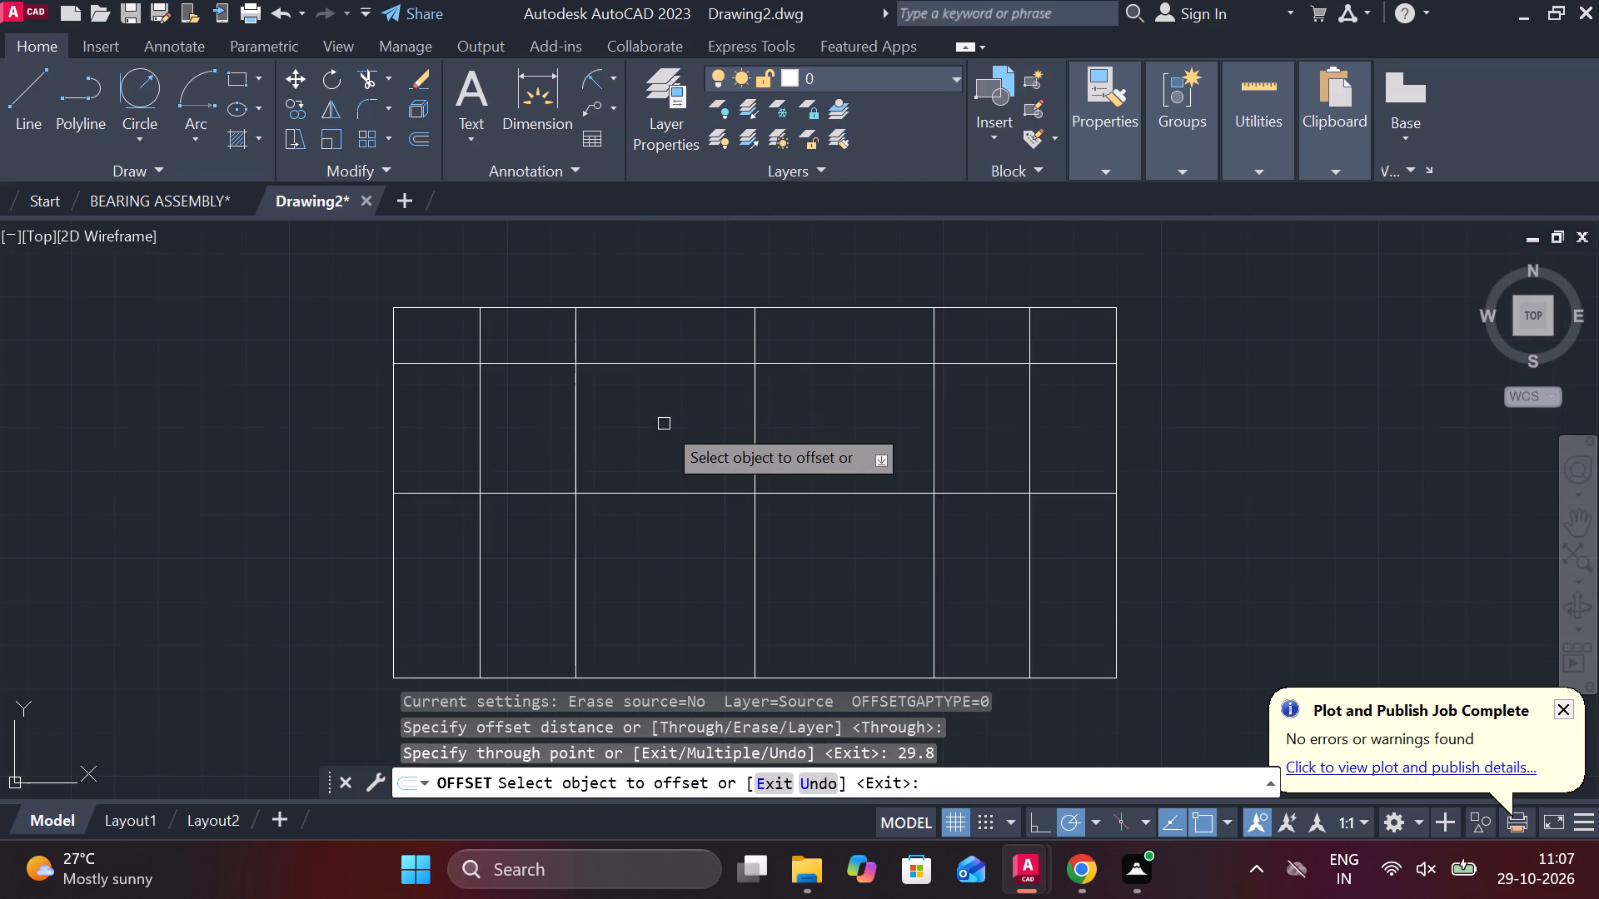
pyautogui.scroll(1, 653, 423)
pyautogui.moveTo(653, 423); pyautogui.dragTo(697, 457, button='middle')
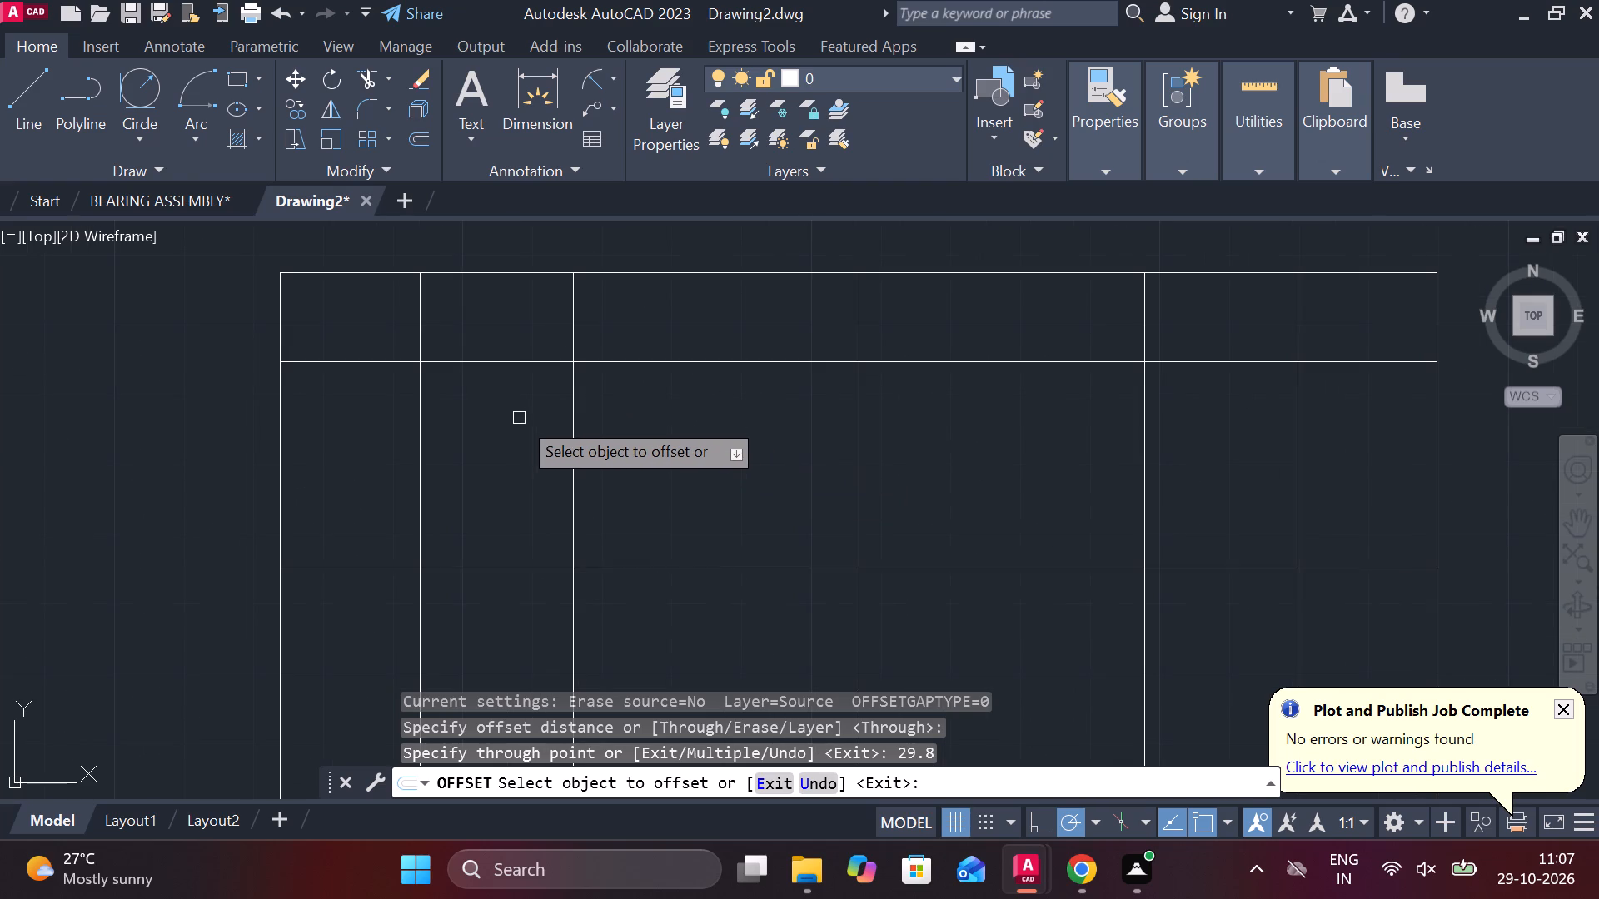
pyautogui.scroll(-2, 520, 418)
pyautogui.press('Escape')
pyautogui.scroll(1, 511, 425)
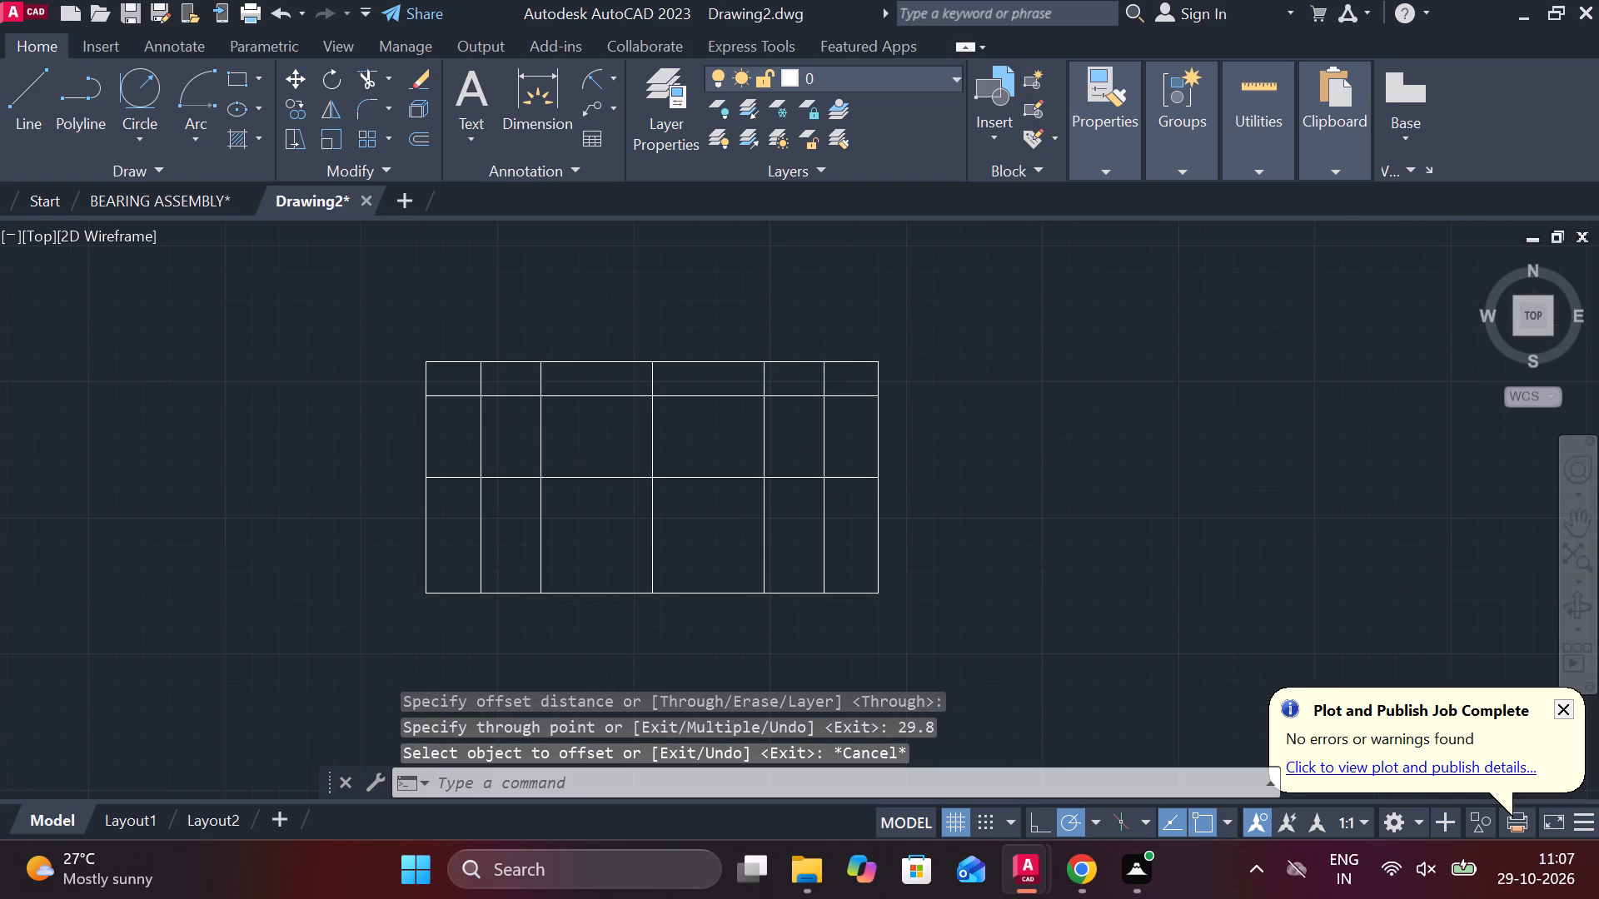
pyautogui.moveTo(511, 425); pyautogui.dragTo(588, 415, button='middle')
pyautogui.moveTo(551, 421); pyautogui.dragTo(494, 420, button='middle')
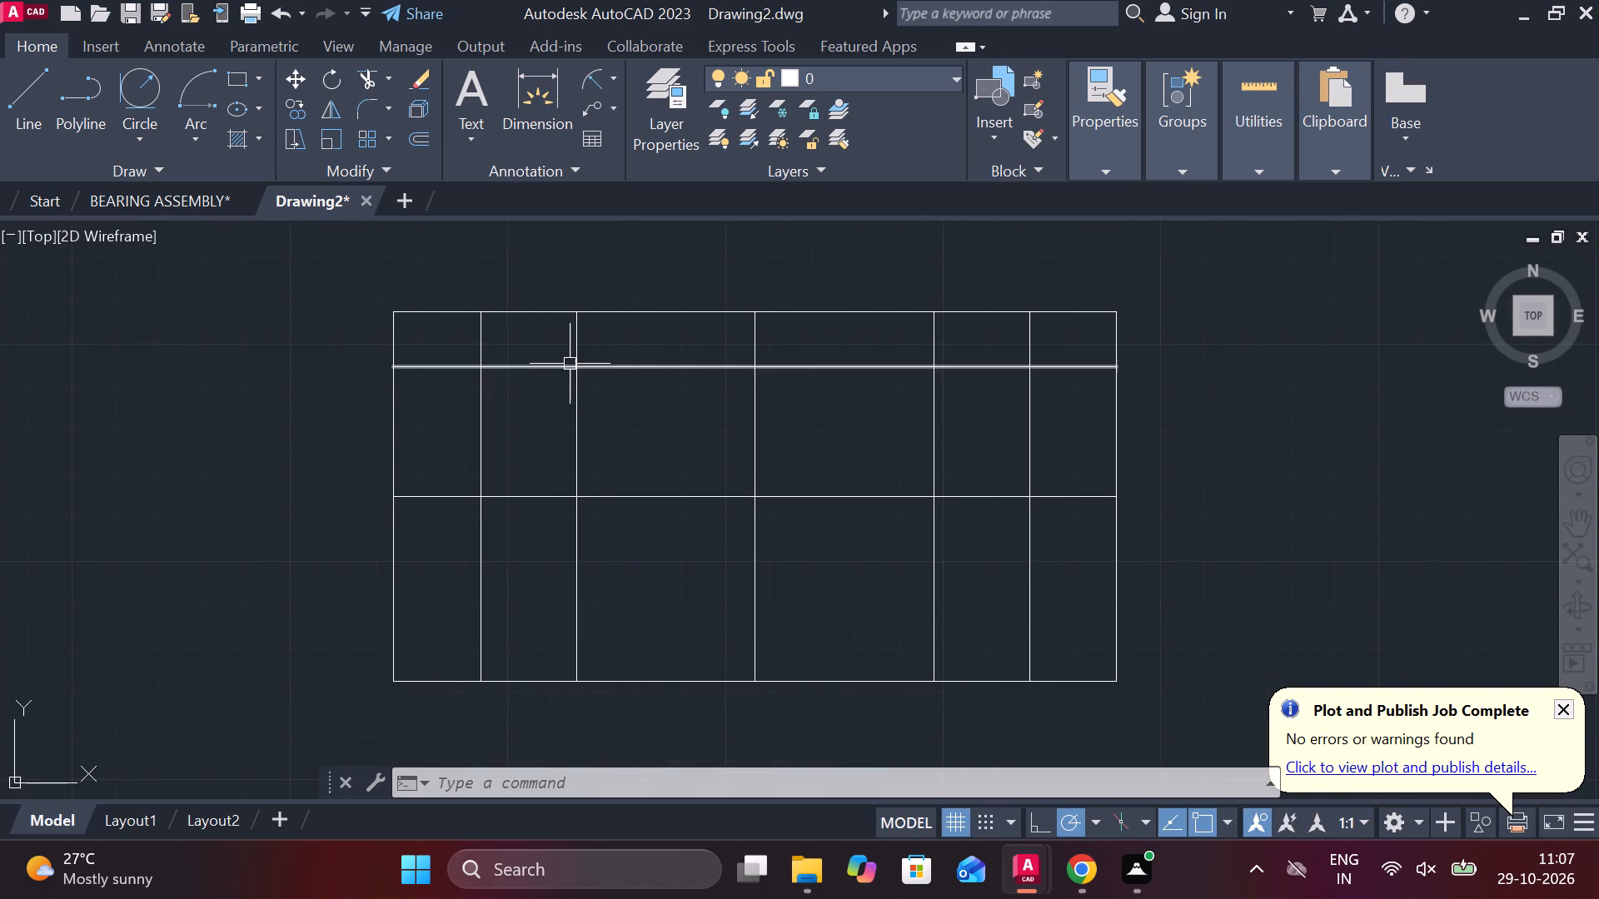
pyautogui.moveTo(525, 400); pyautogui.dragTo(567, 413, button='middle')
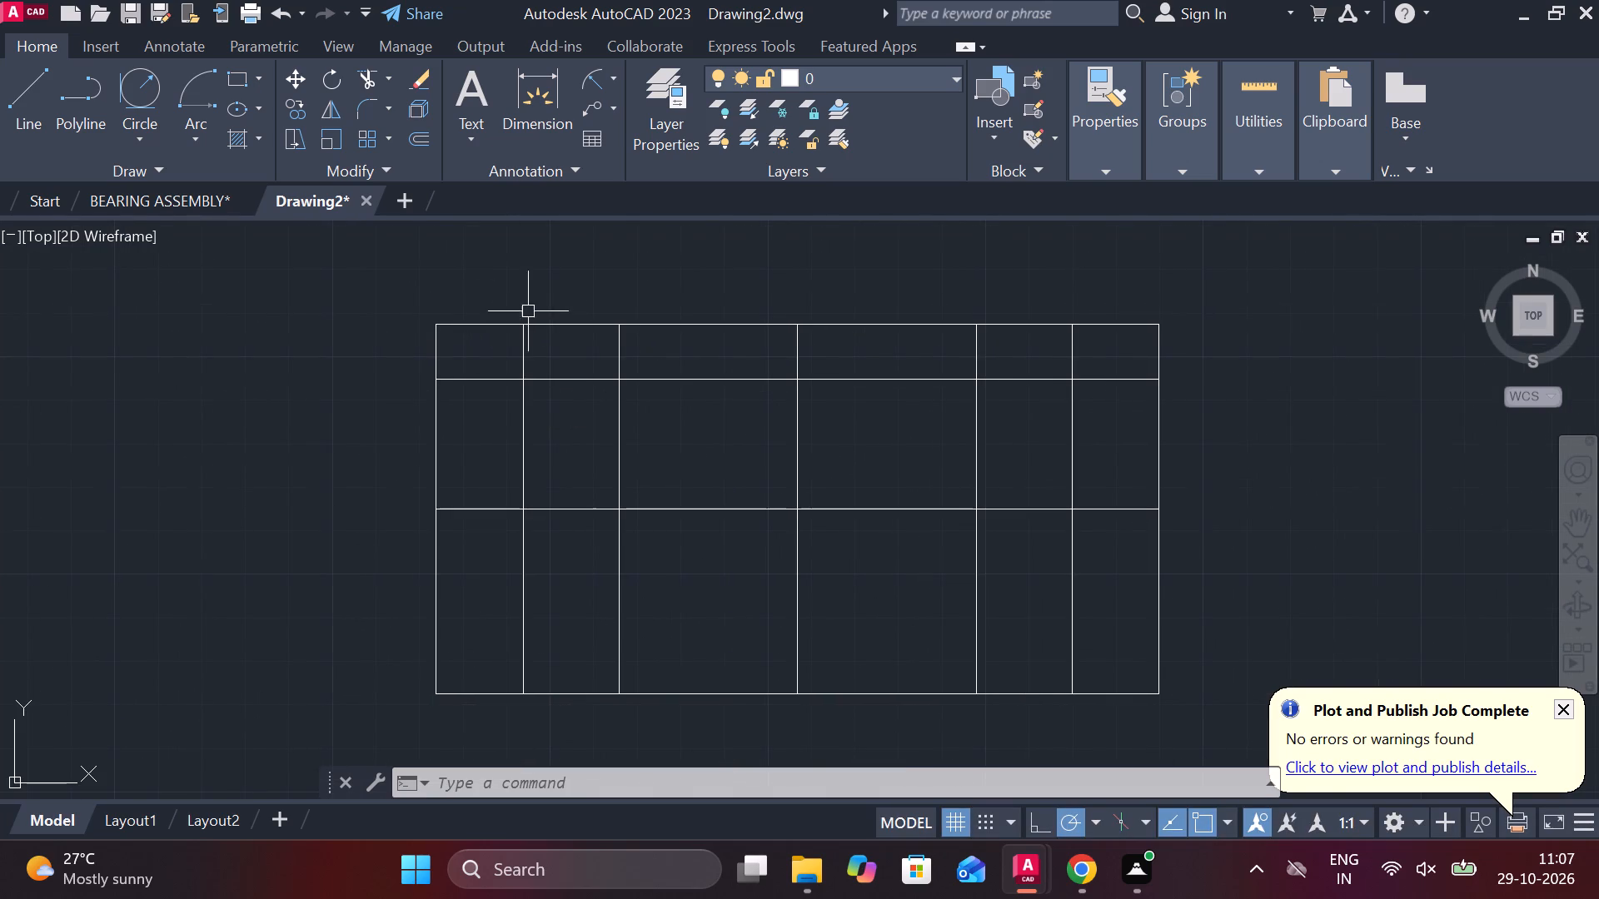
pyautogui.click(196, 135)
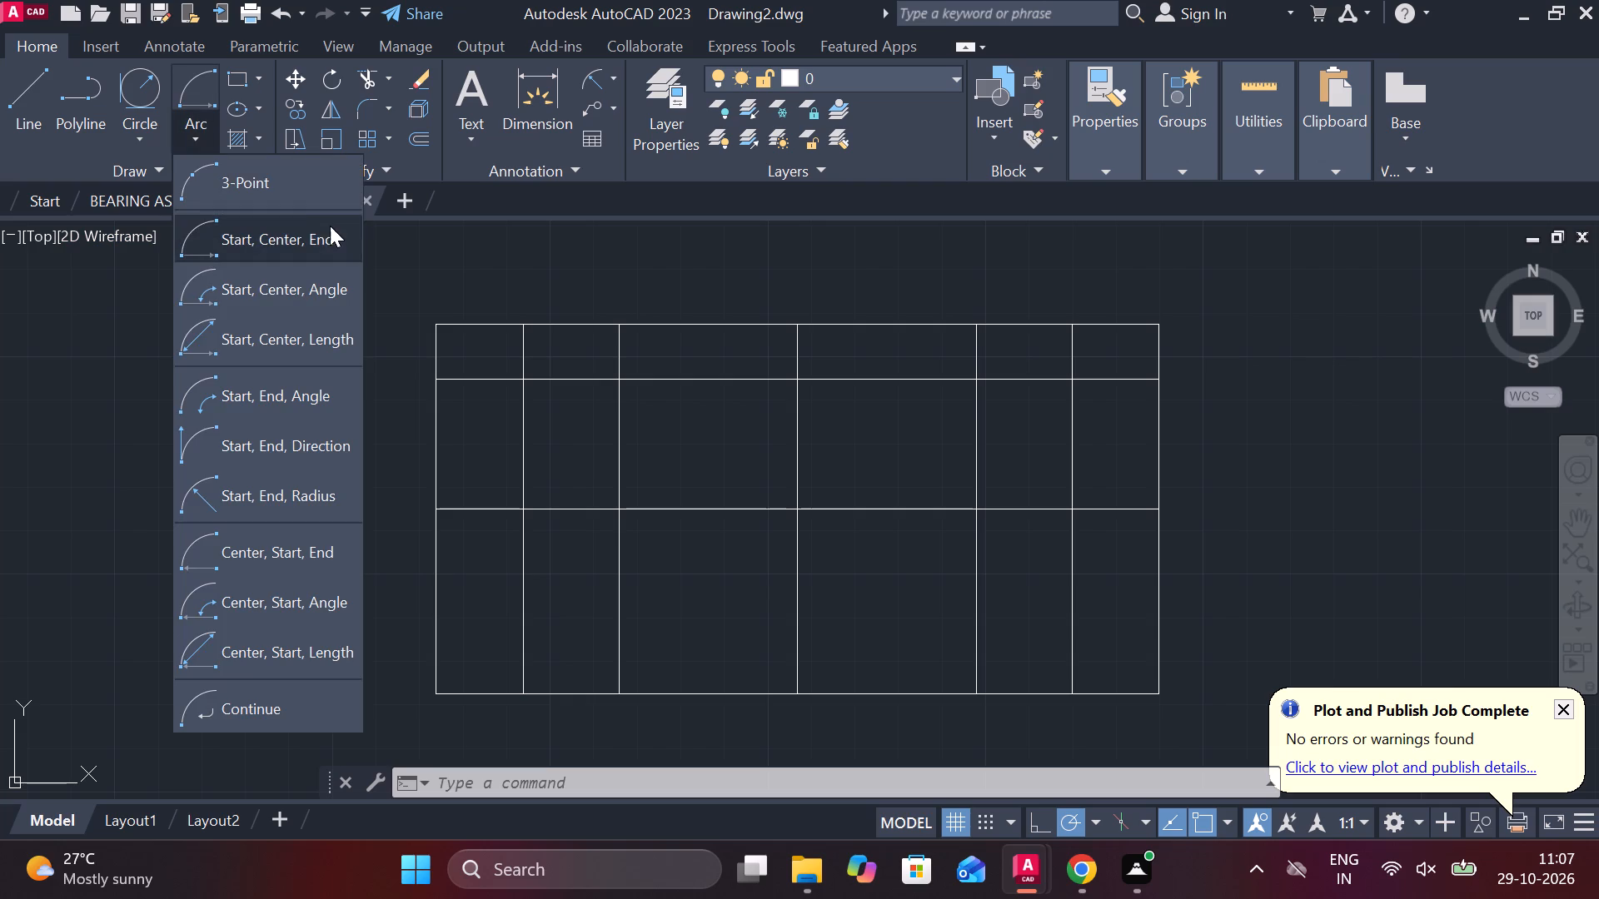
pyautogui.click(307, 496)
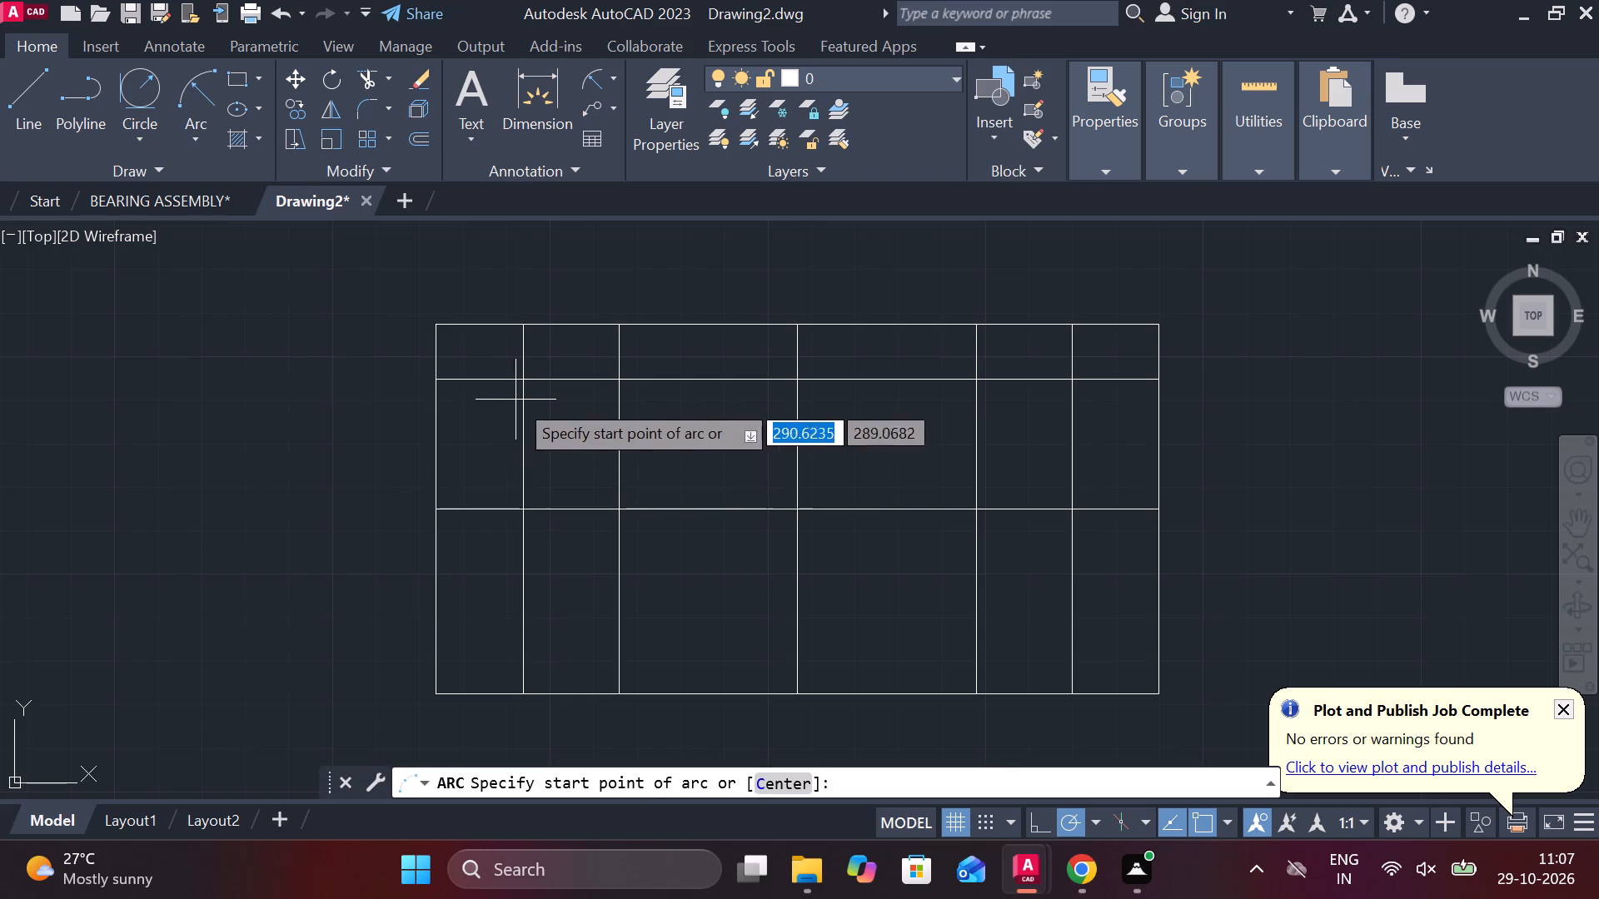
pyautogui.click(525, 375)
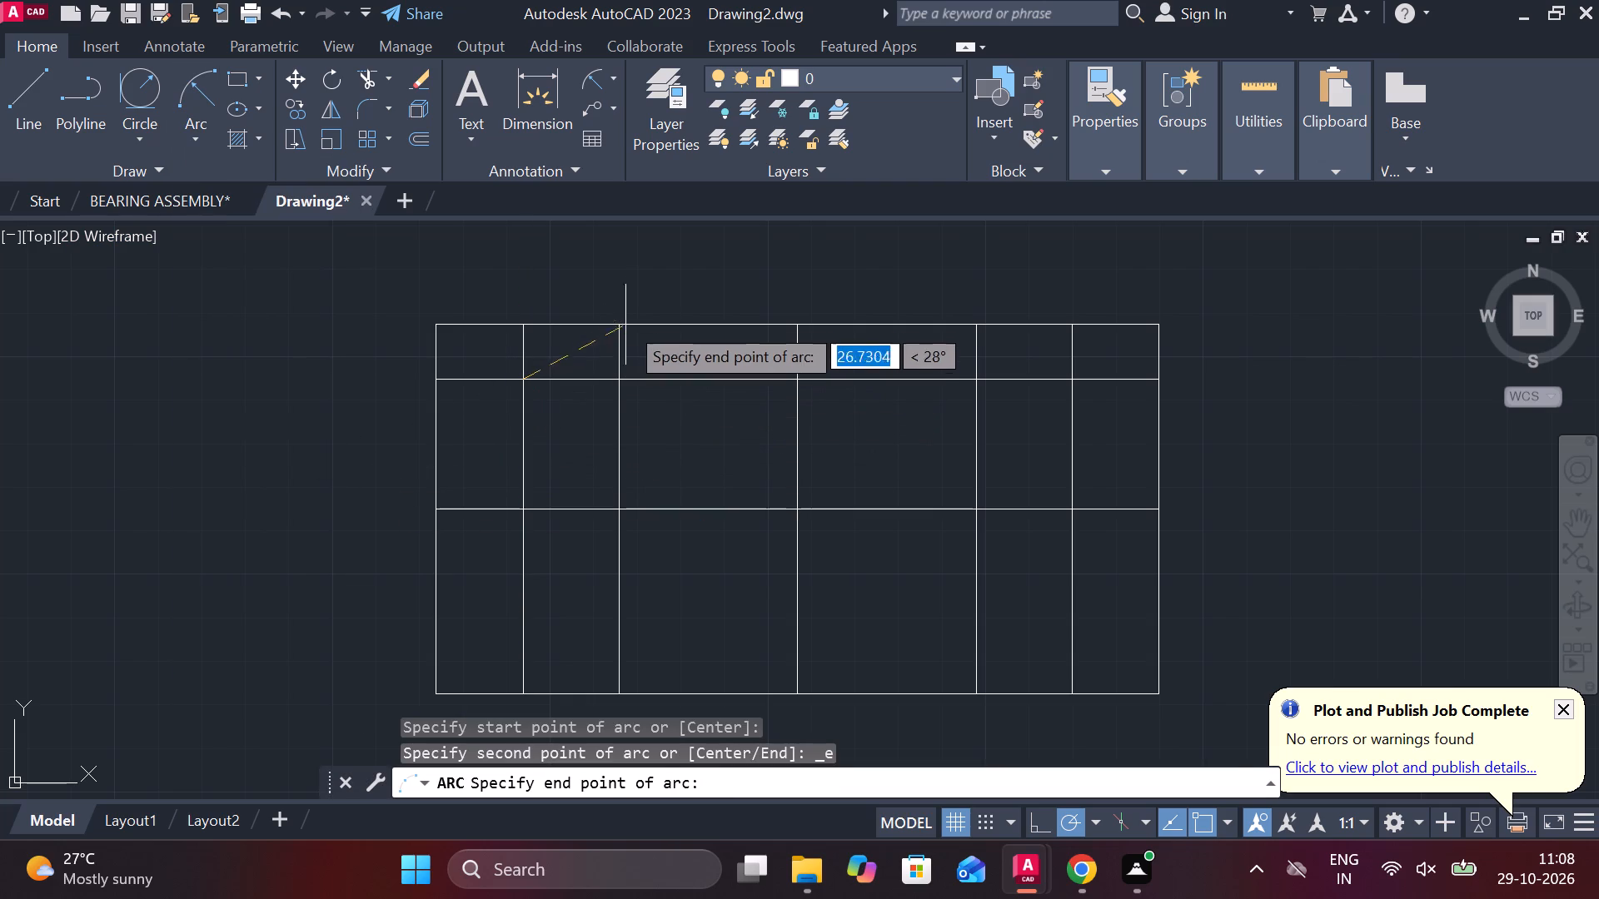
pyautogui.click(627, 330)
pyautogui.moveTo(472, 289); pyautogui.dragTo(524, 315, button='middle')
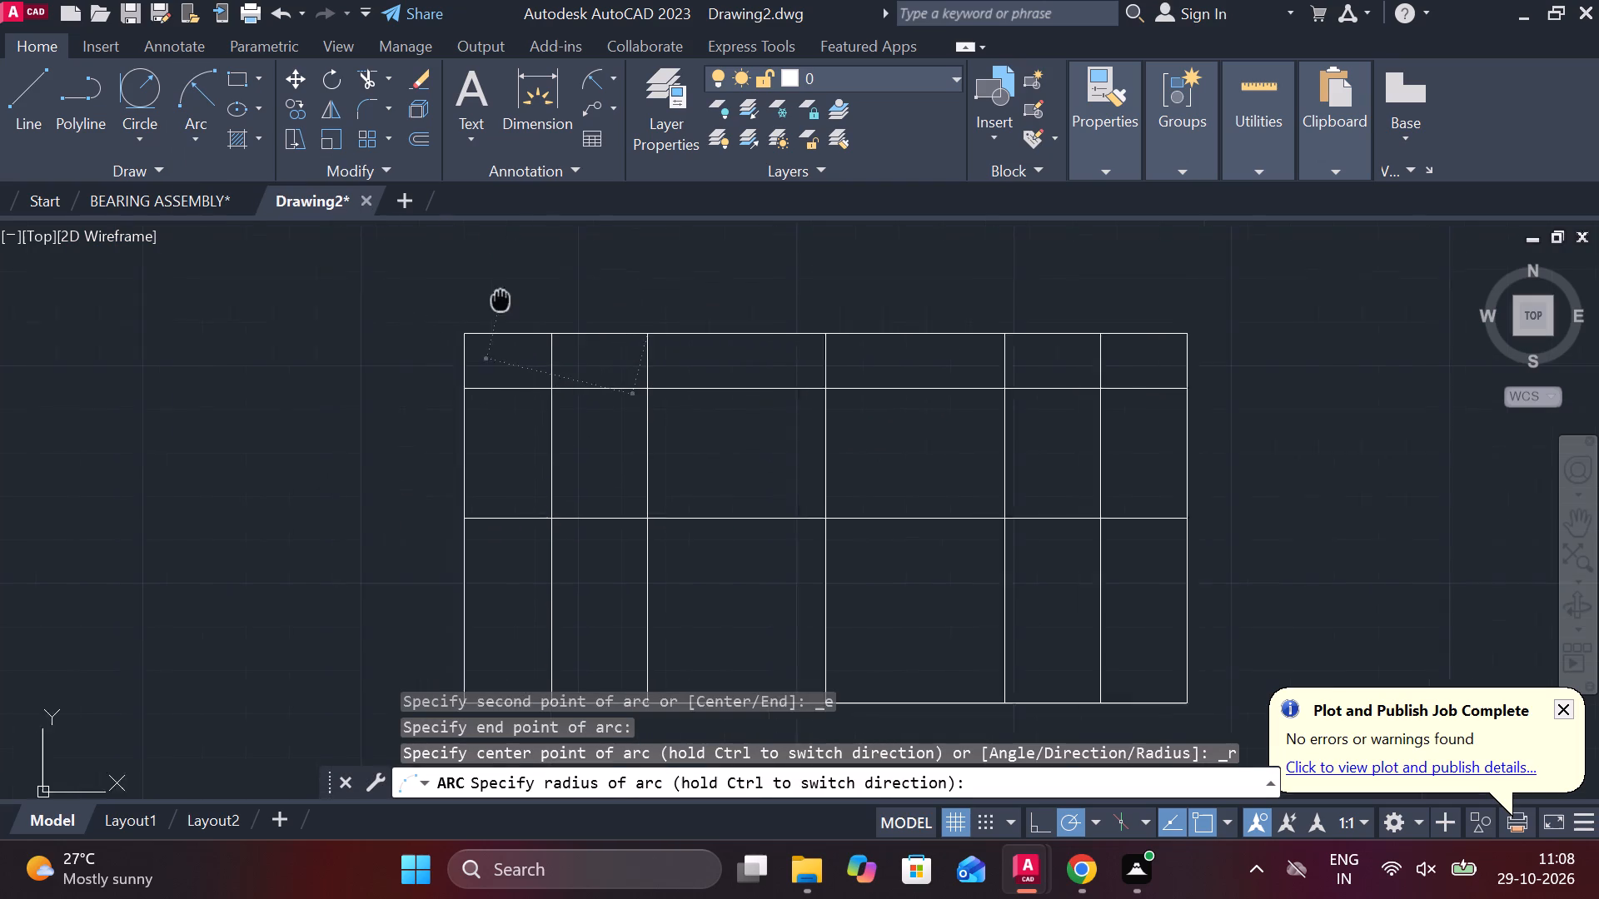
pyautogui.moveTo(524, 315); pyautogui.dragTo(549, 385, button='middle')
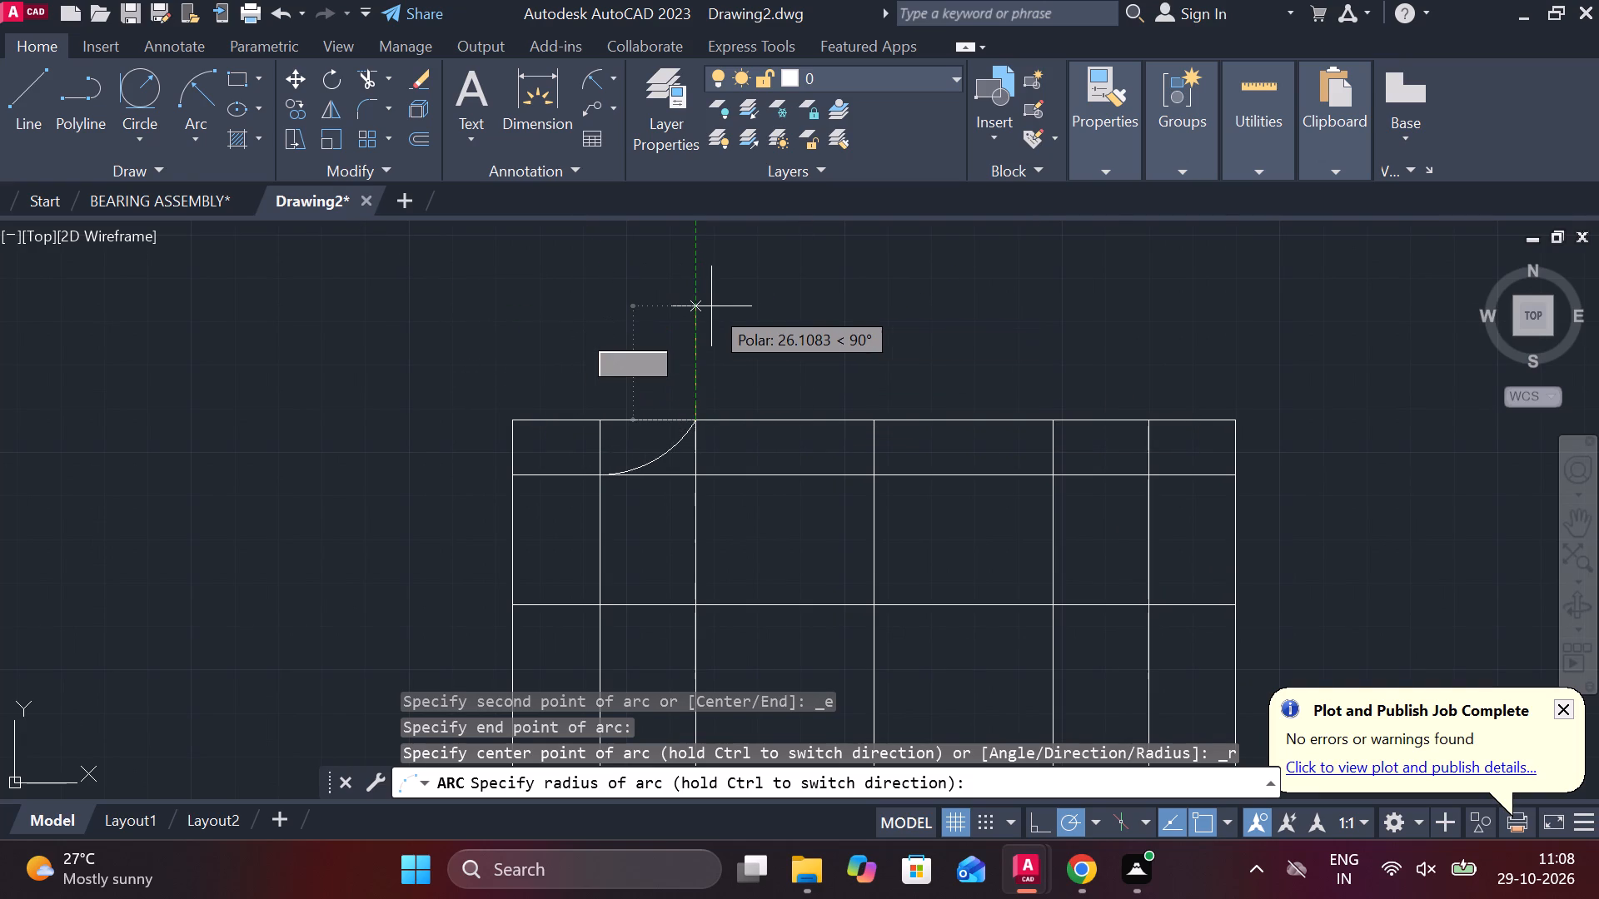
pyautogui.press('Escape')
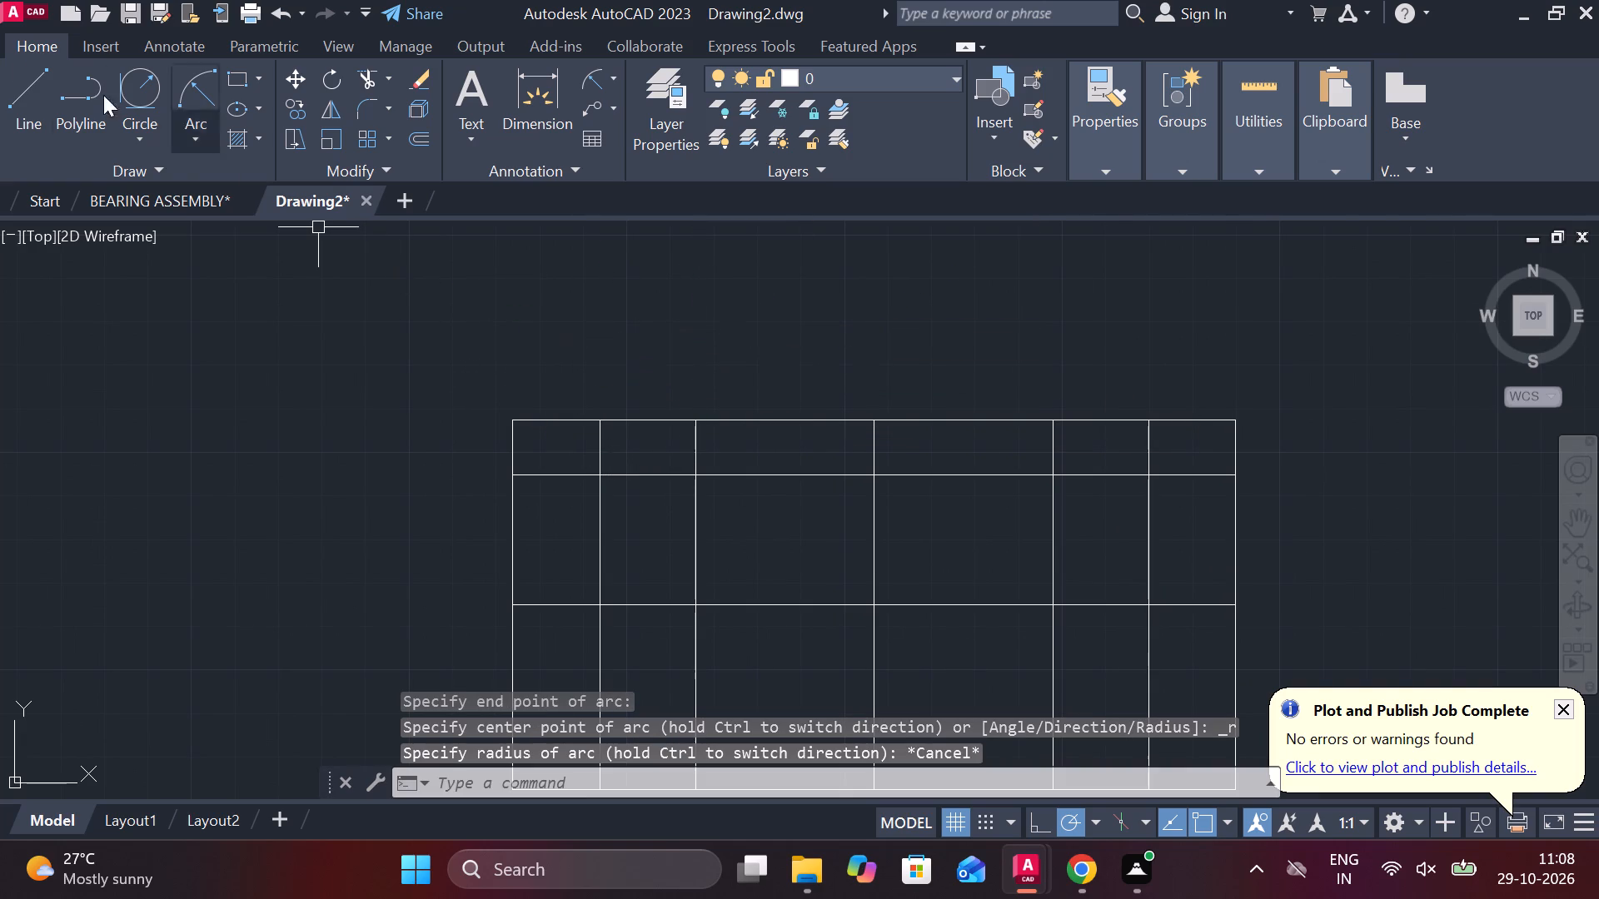
# Draw a circle of radius 8 tangent to the upper offset line and the vertical line 41 units left of centre.
pyautogui.click(162, 97)
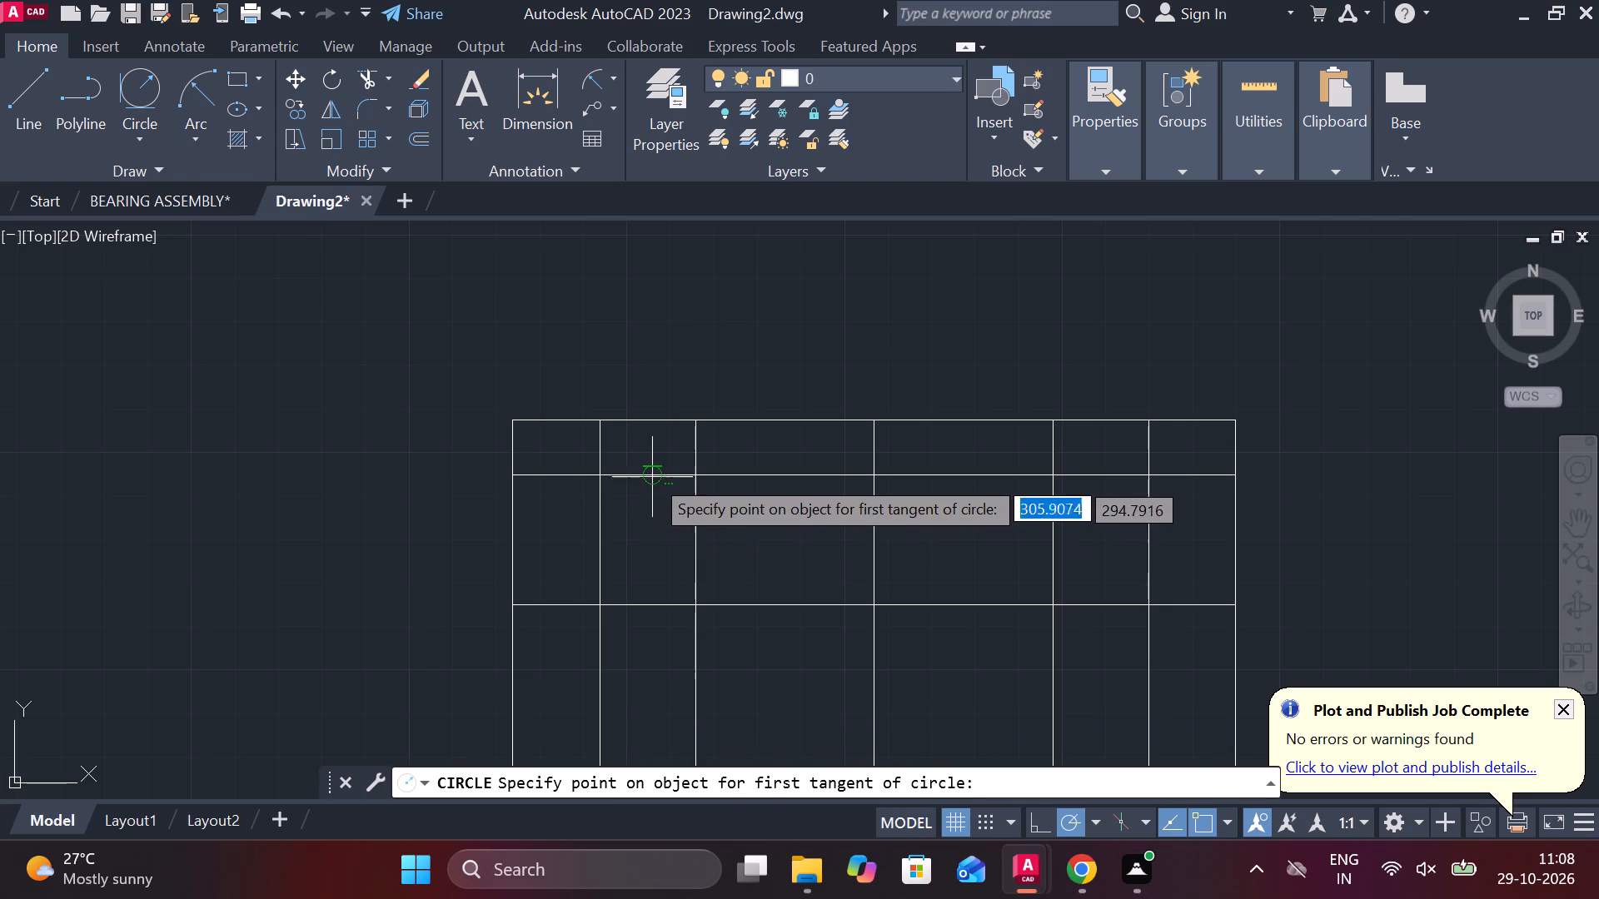
pyautogui.click(651, 475)
pyautogui.click(690, 457)
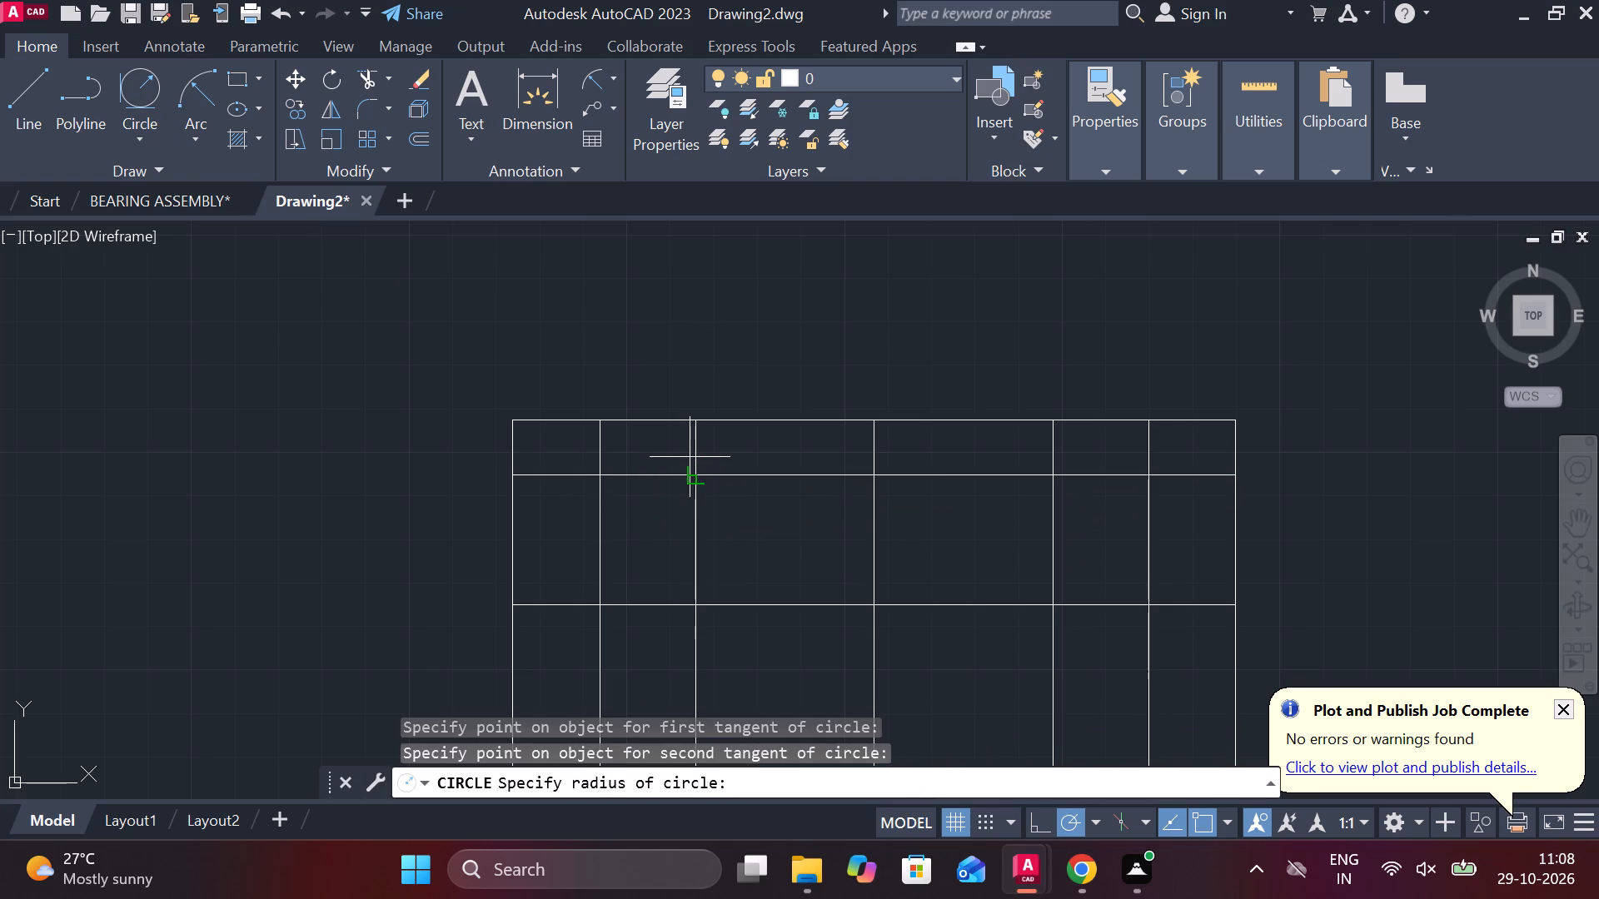
pyautogui.press('8')
pyautogui.press('Return')
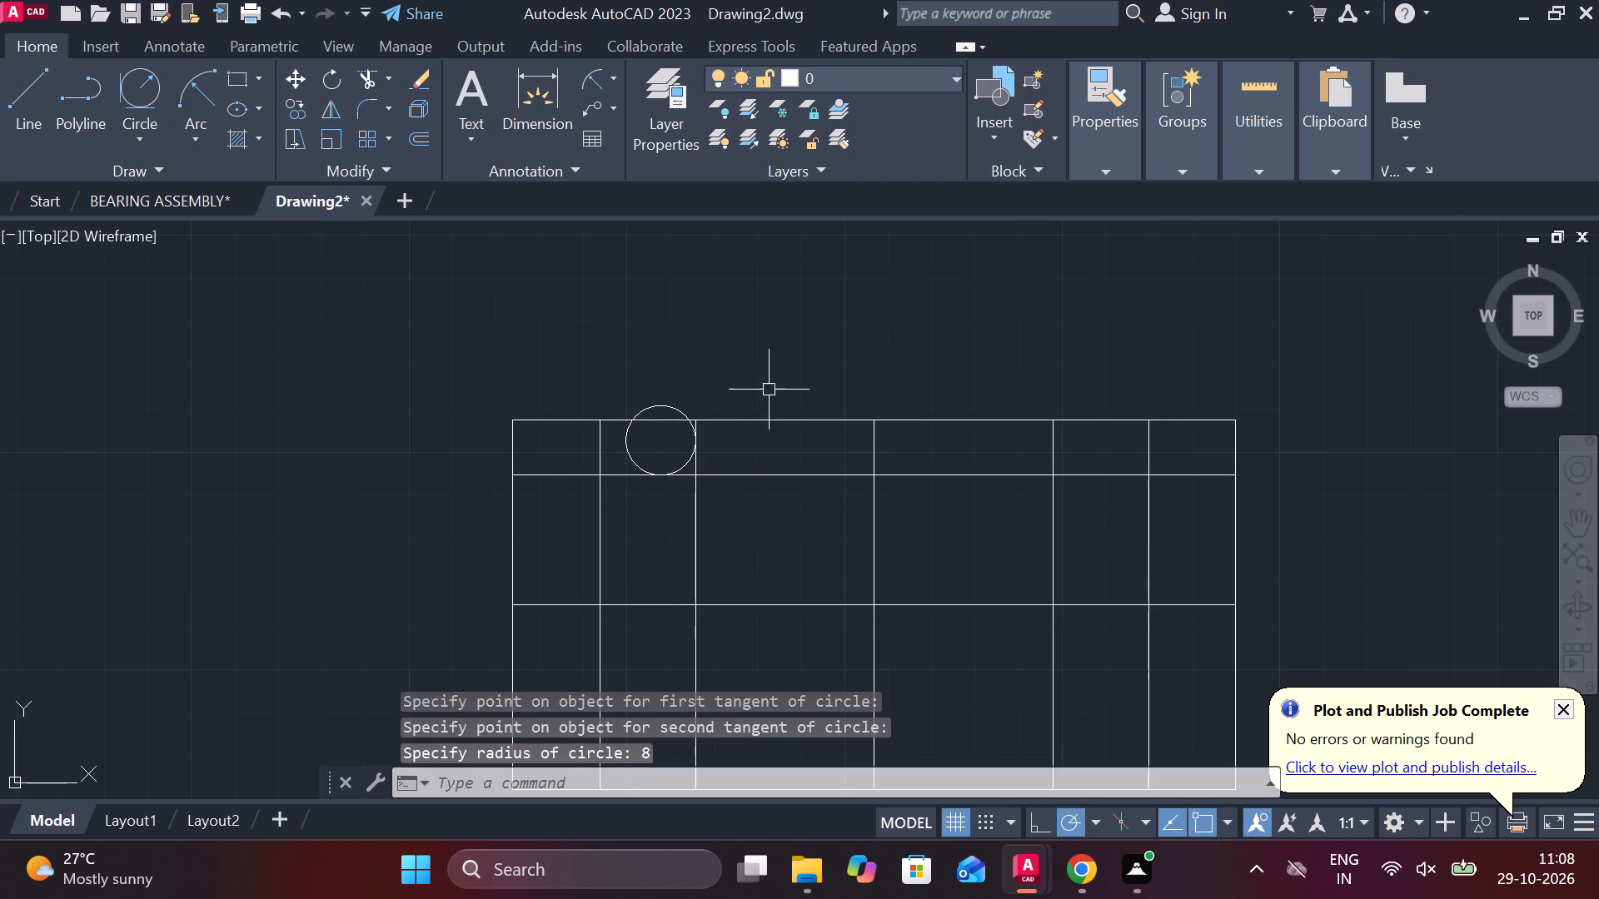
# Trim the circle to a rounded inner corner and remove the line segments between its tangent points and the sharp corner.
pyautogui.write('TR')
pyautogui.press('space')
pyautogui.click(645, 405)
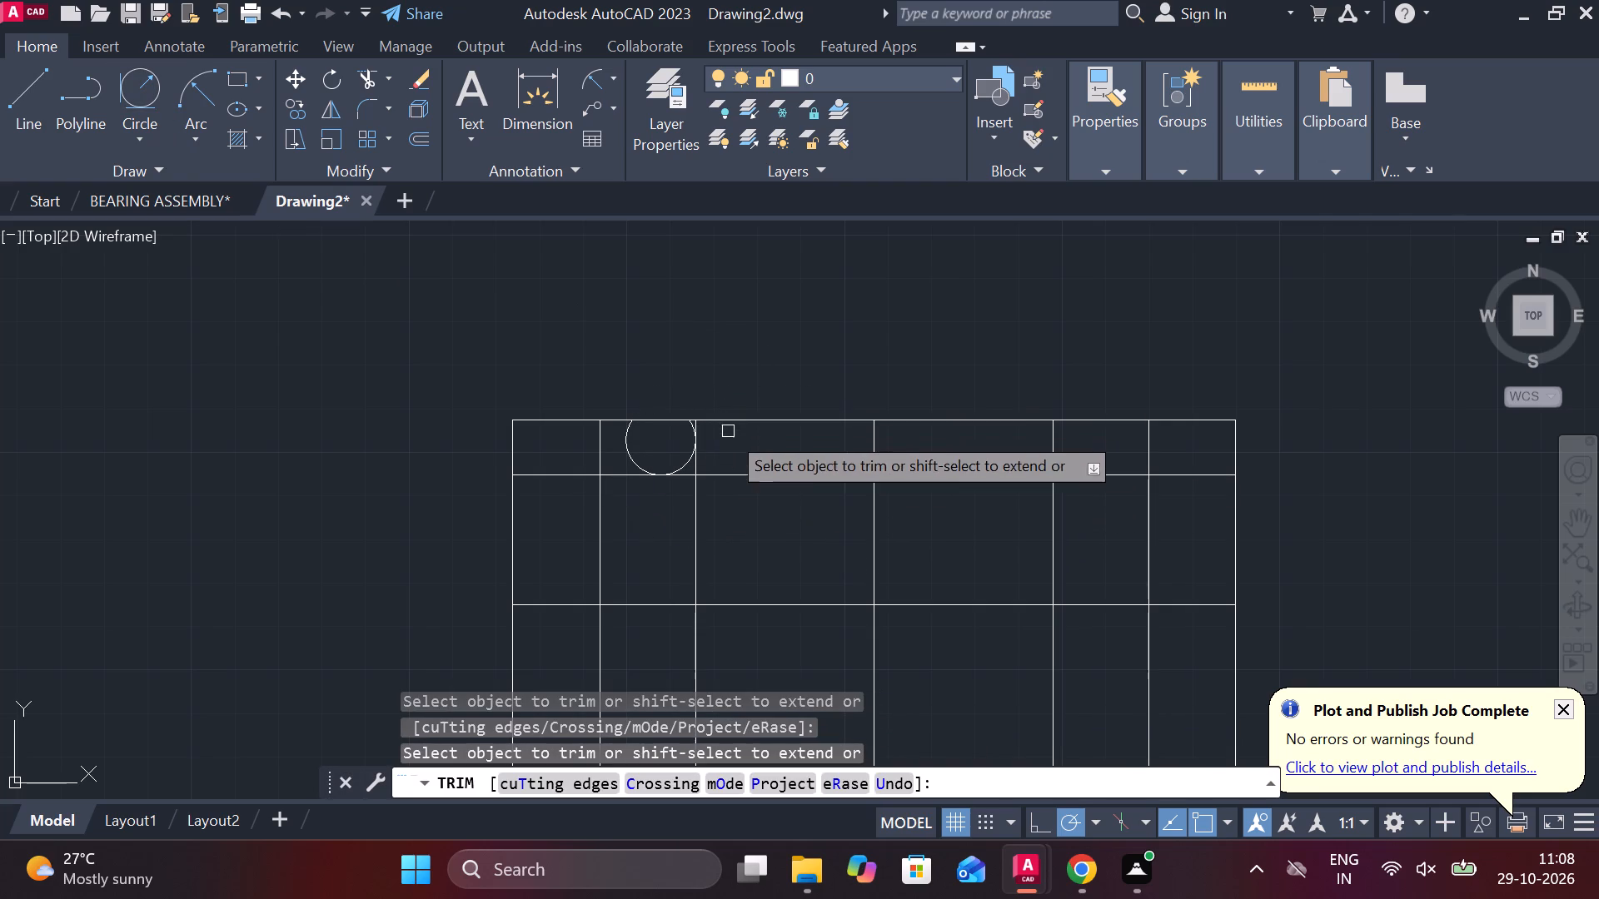
pyautogui.click(625, 438)
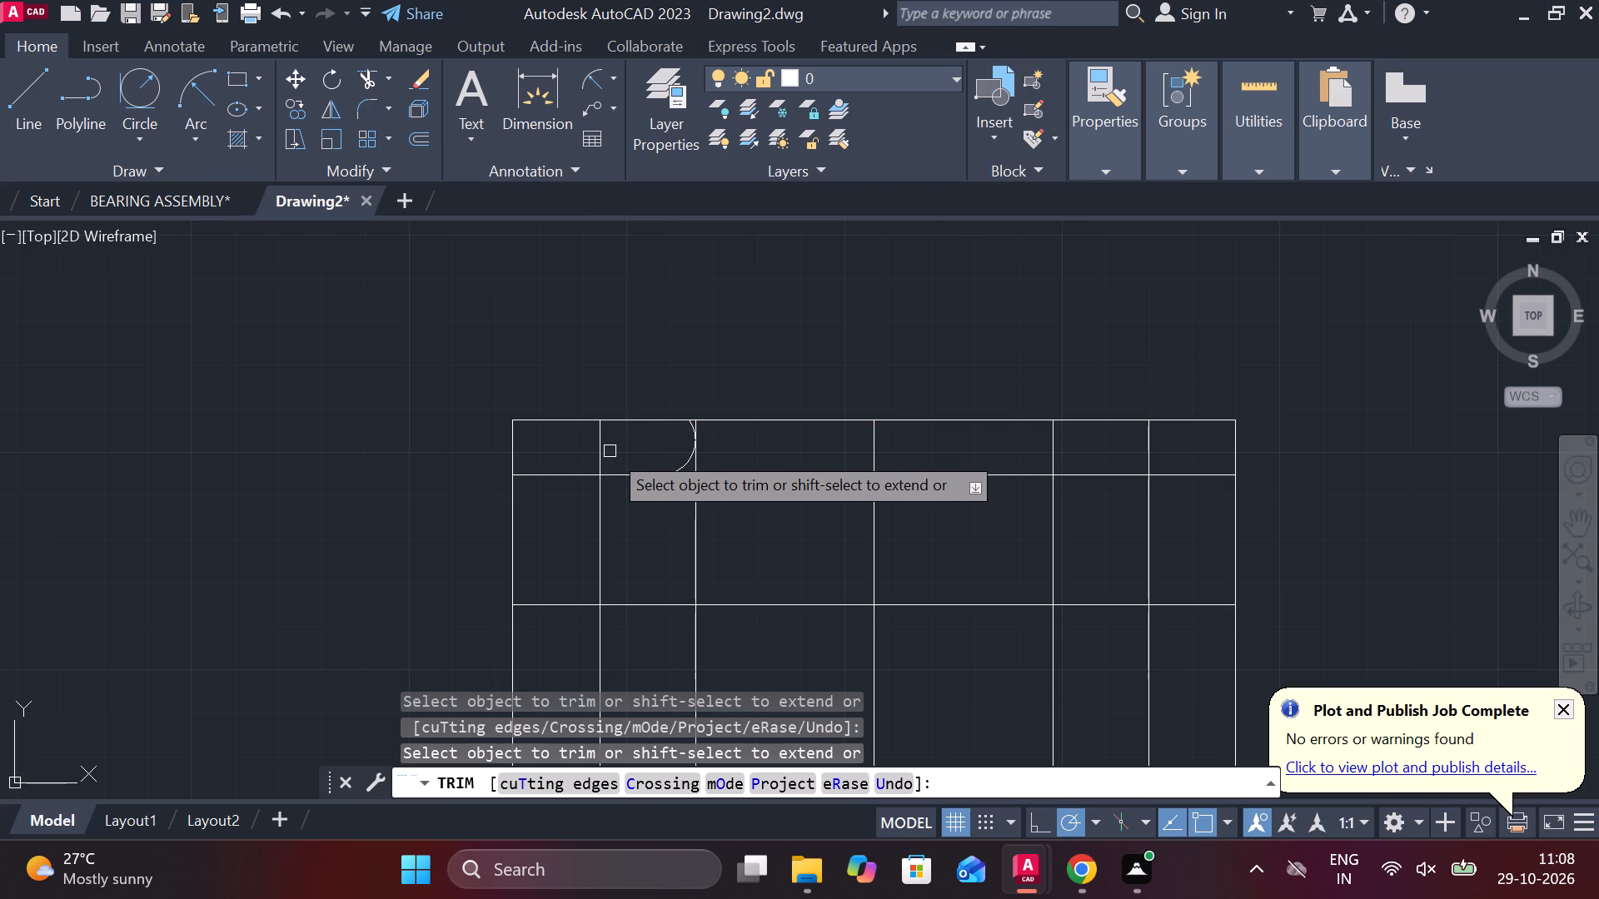
pyautogui.scroll(2, 670, 455)
pyautogui.click(720, 375)
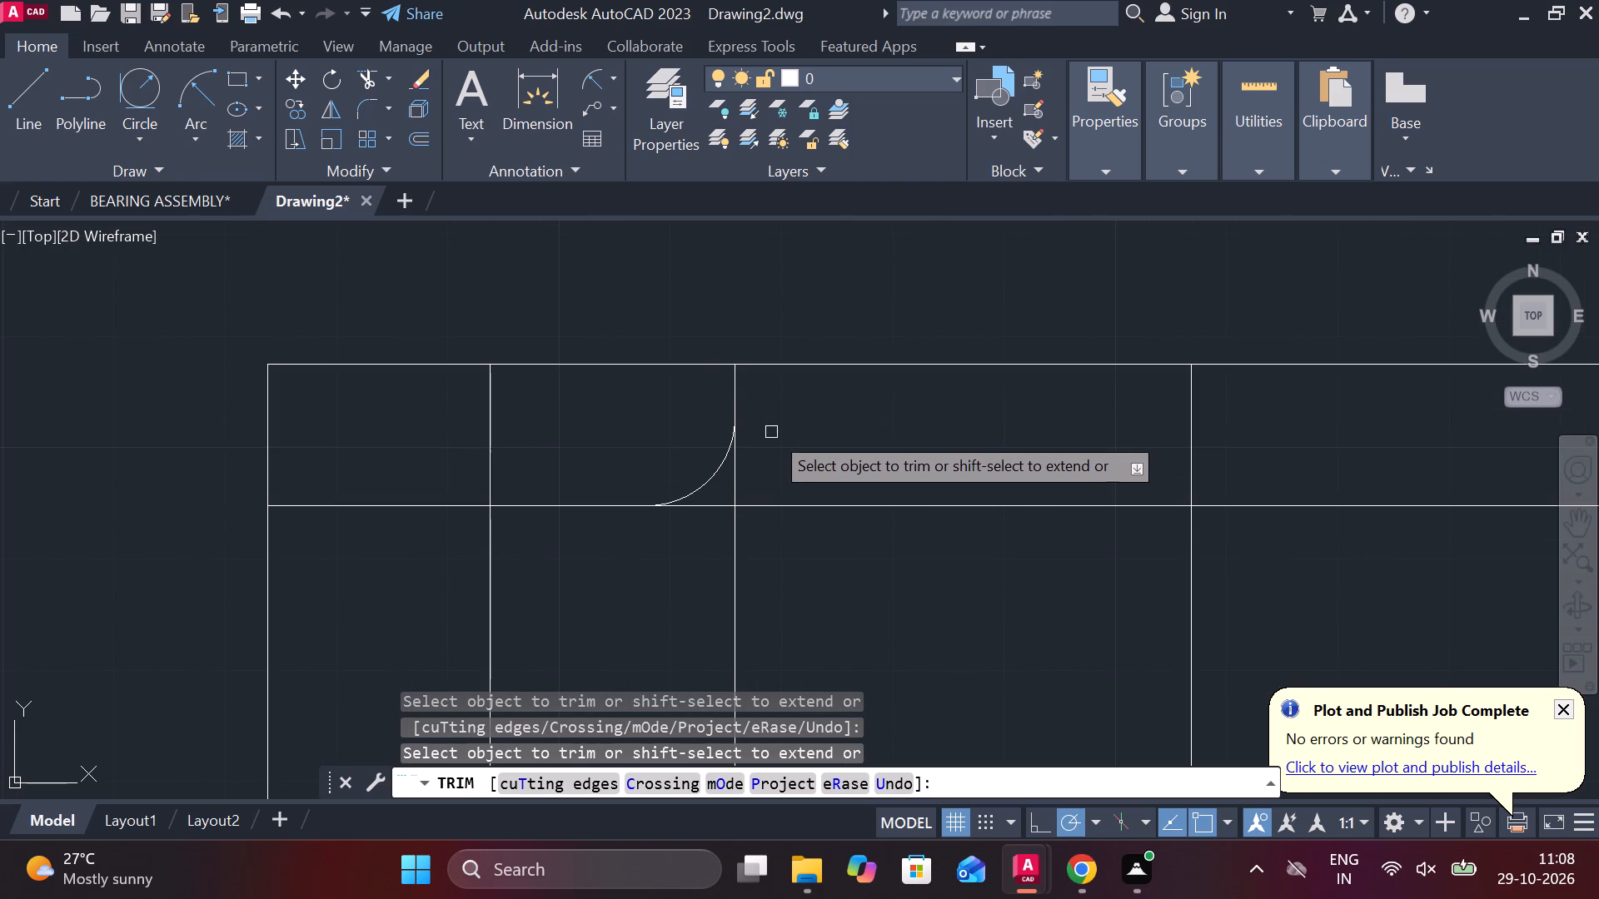
pyautogui.click(739, 469)
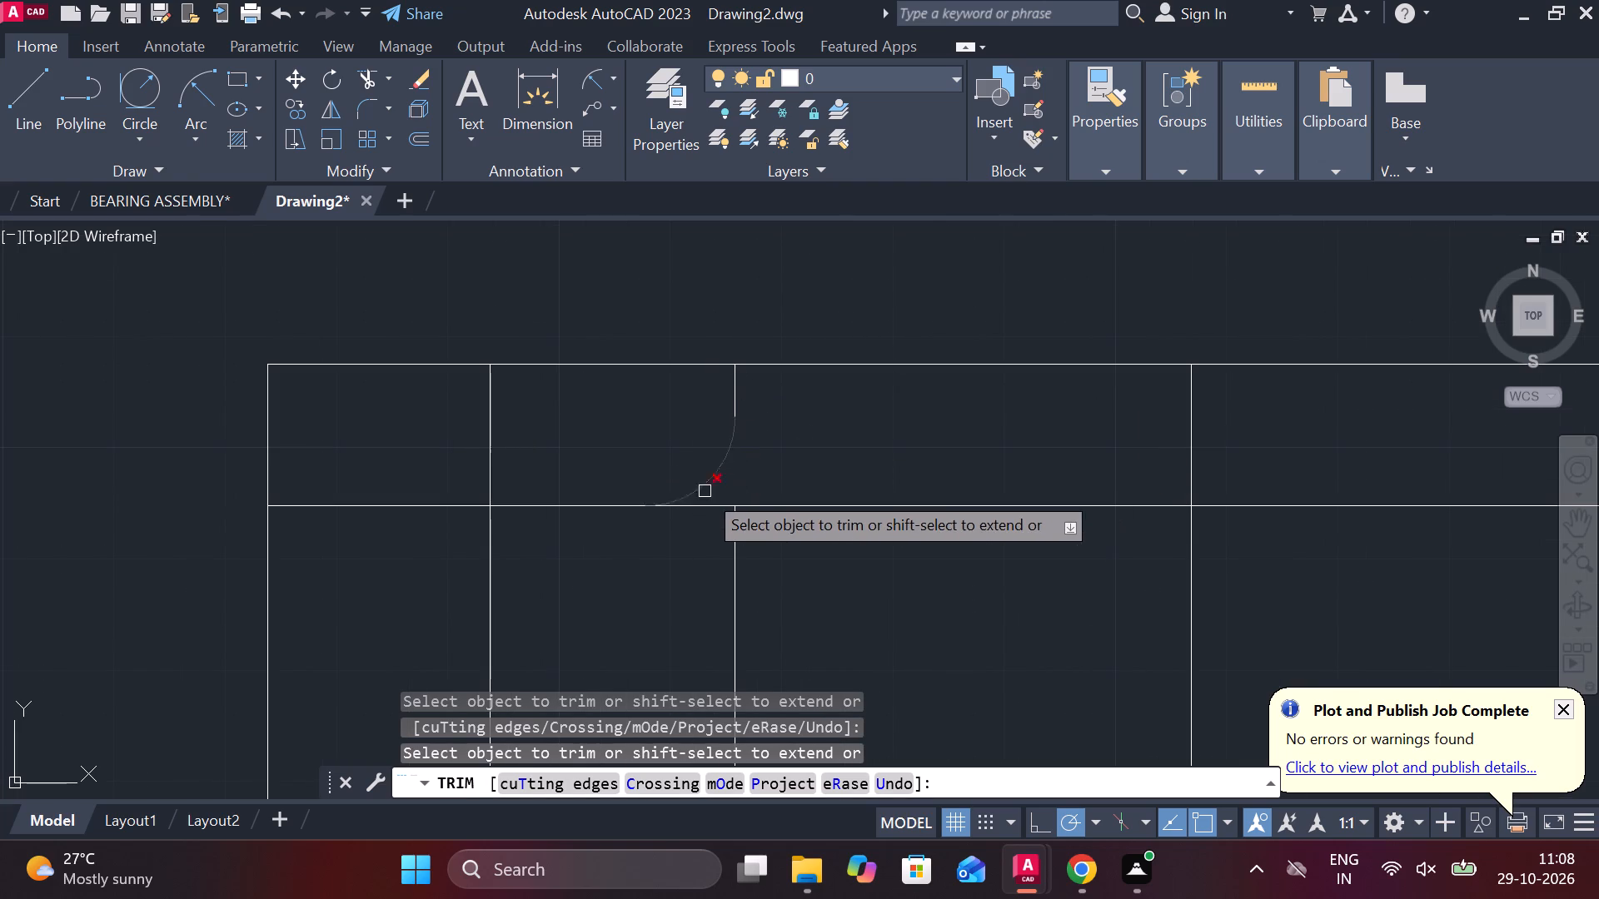
pyautogui.click(703, 510)
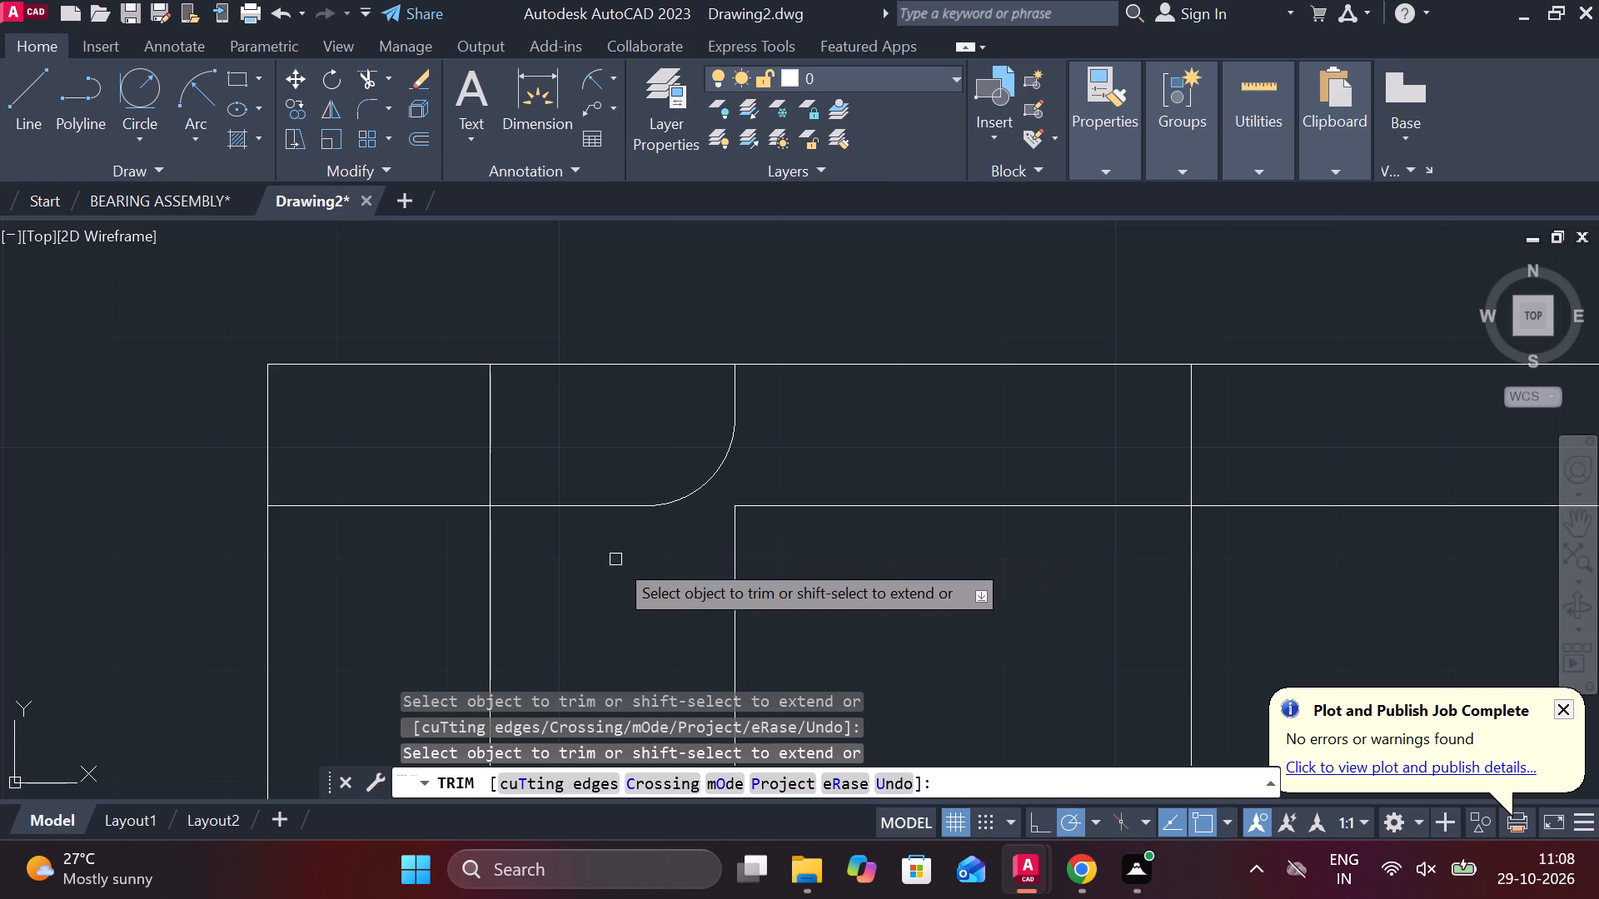
# Trim the upper offset line beyond the left 20-unit offset line, and that vertical line above the upper offset line.
pyautogui.scroll(-2, 601, 560)
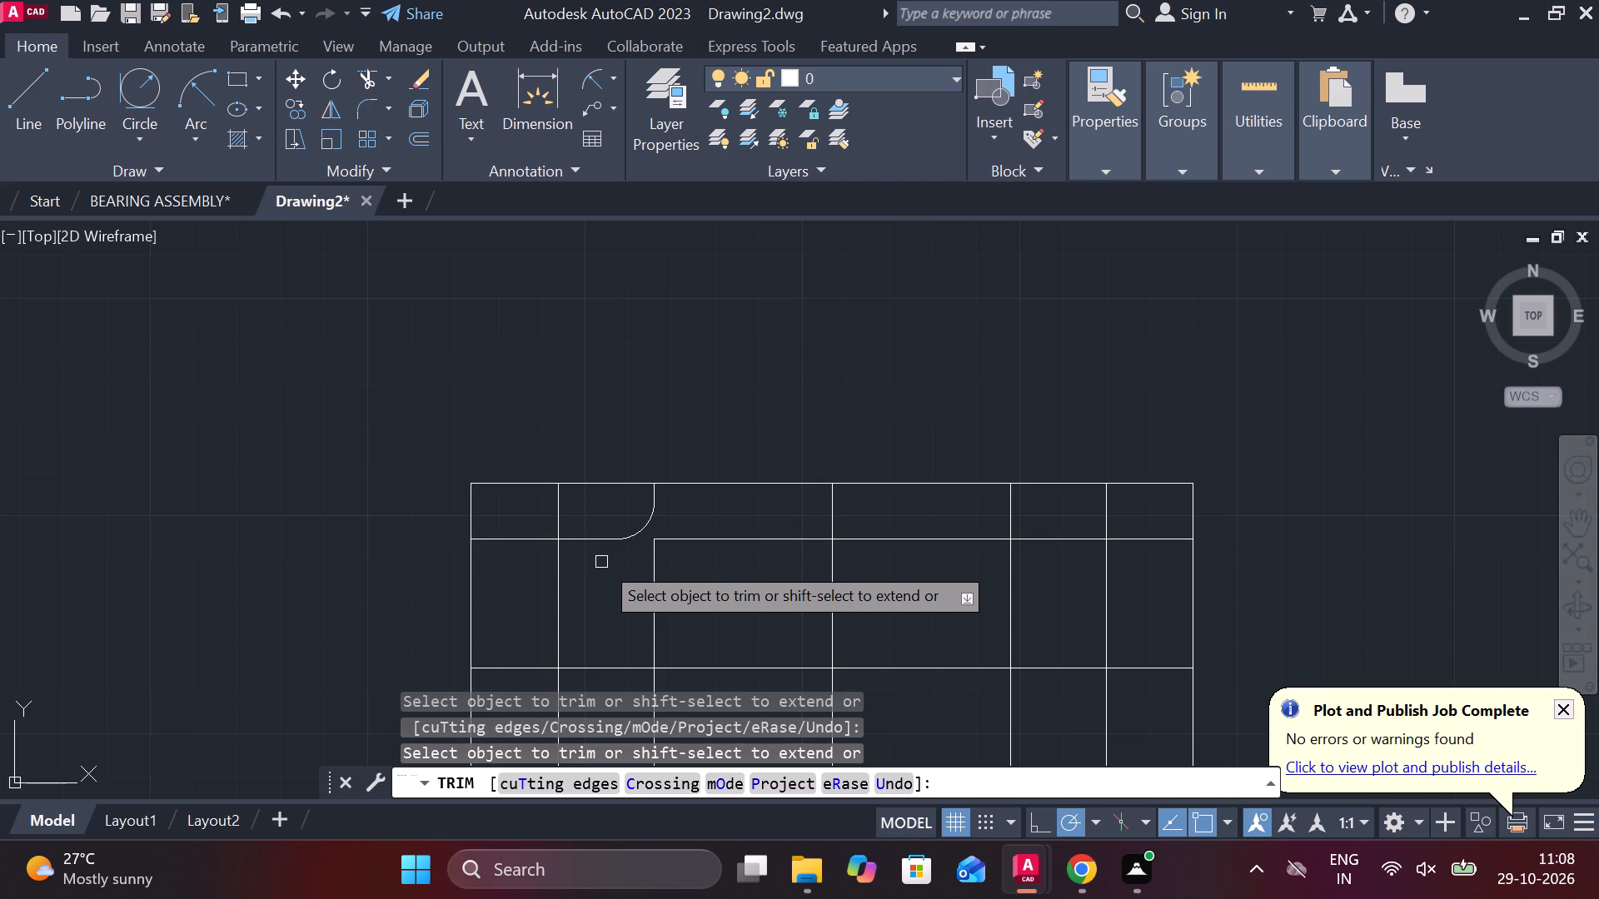
pyautogui.click(532, 541)
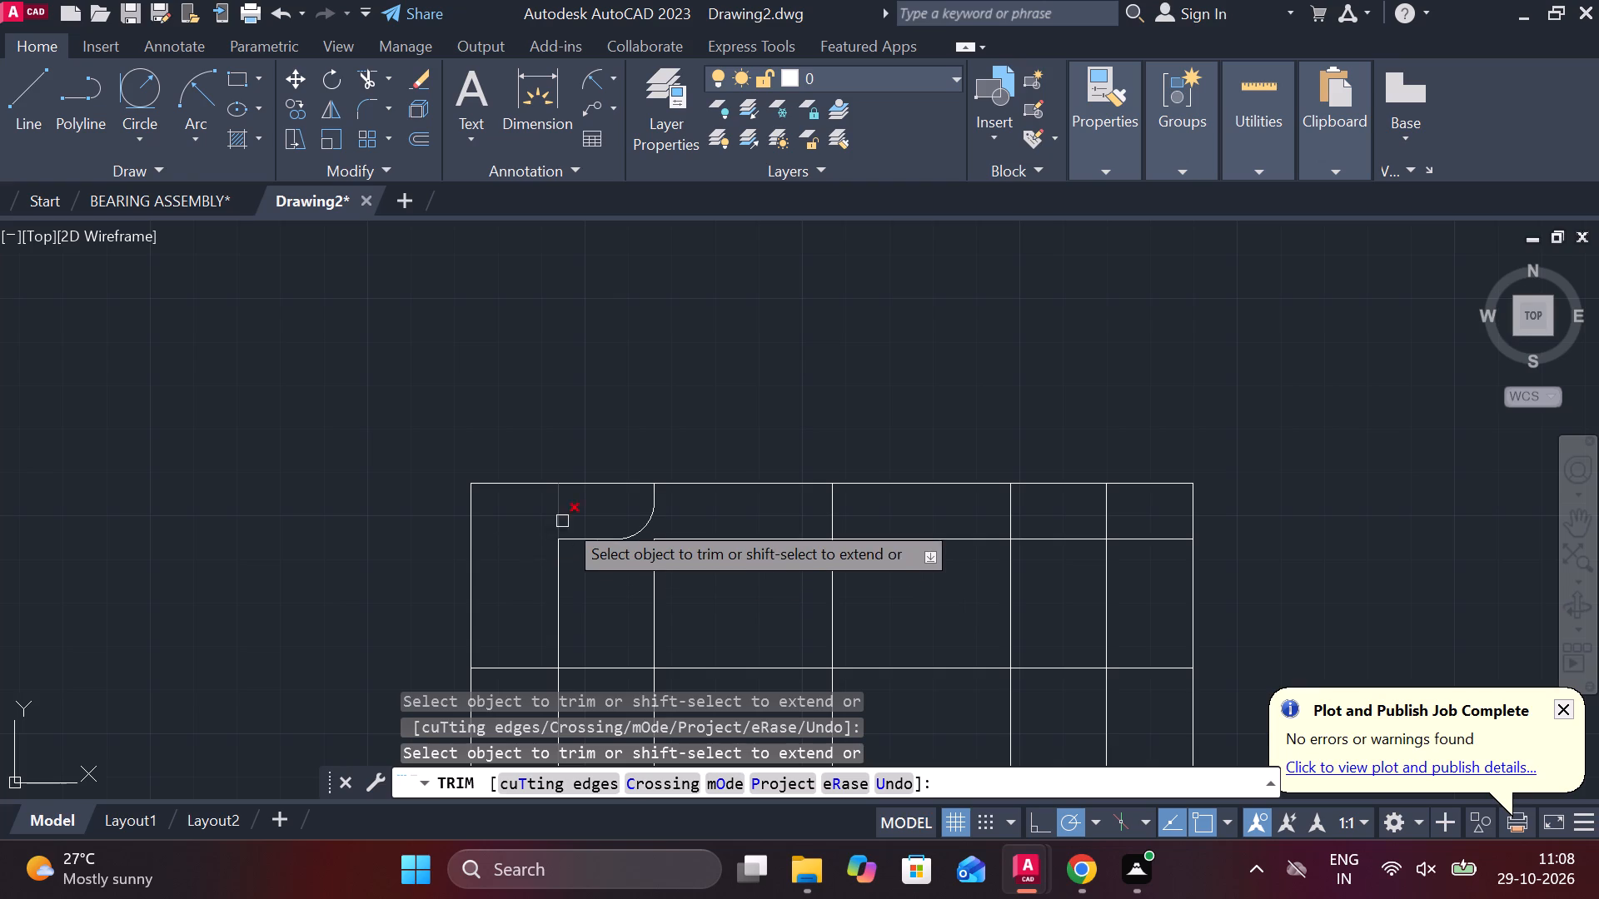
pyautogui.click(557, 519)
pyautogui.scroll(-2, 558, 521)
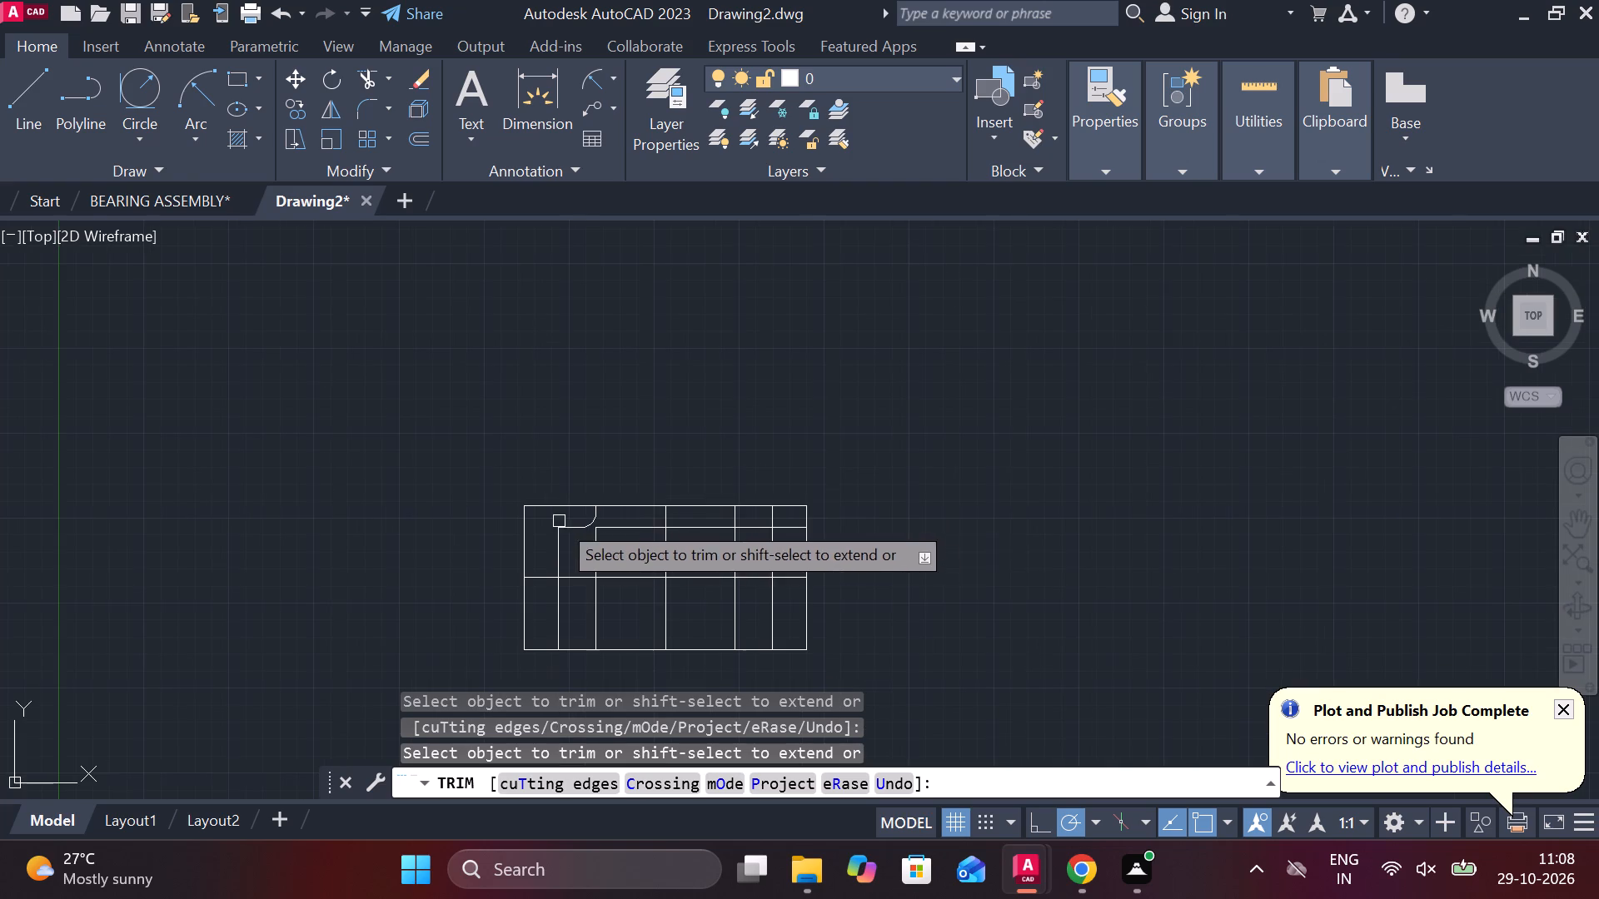
pyautogui.scroll(1, 619, 461)
pyautogui.moveTo(619, 461); pyautogui.dragTo(535, 395, button='middle')
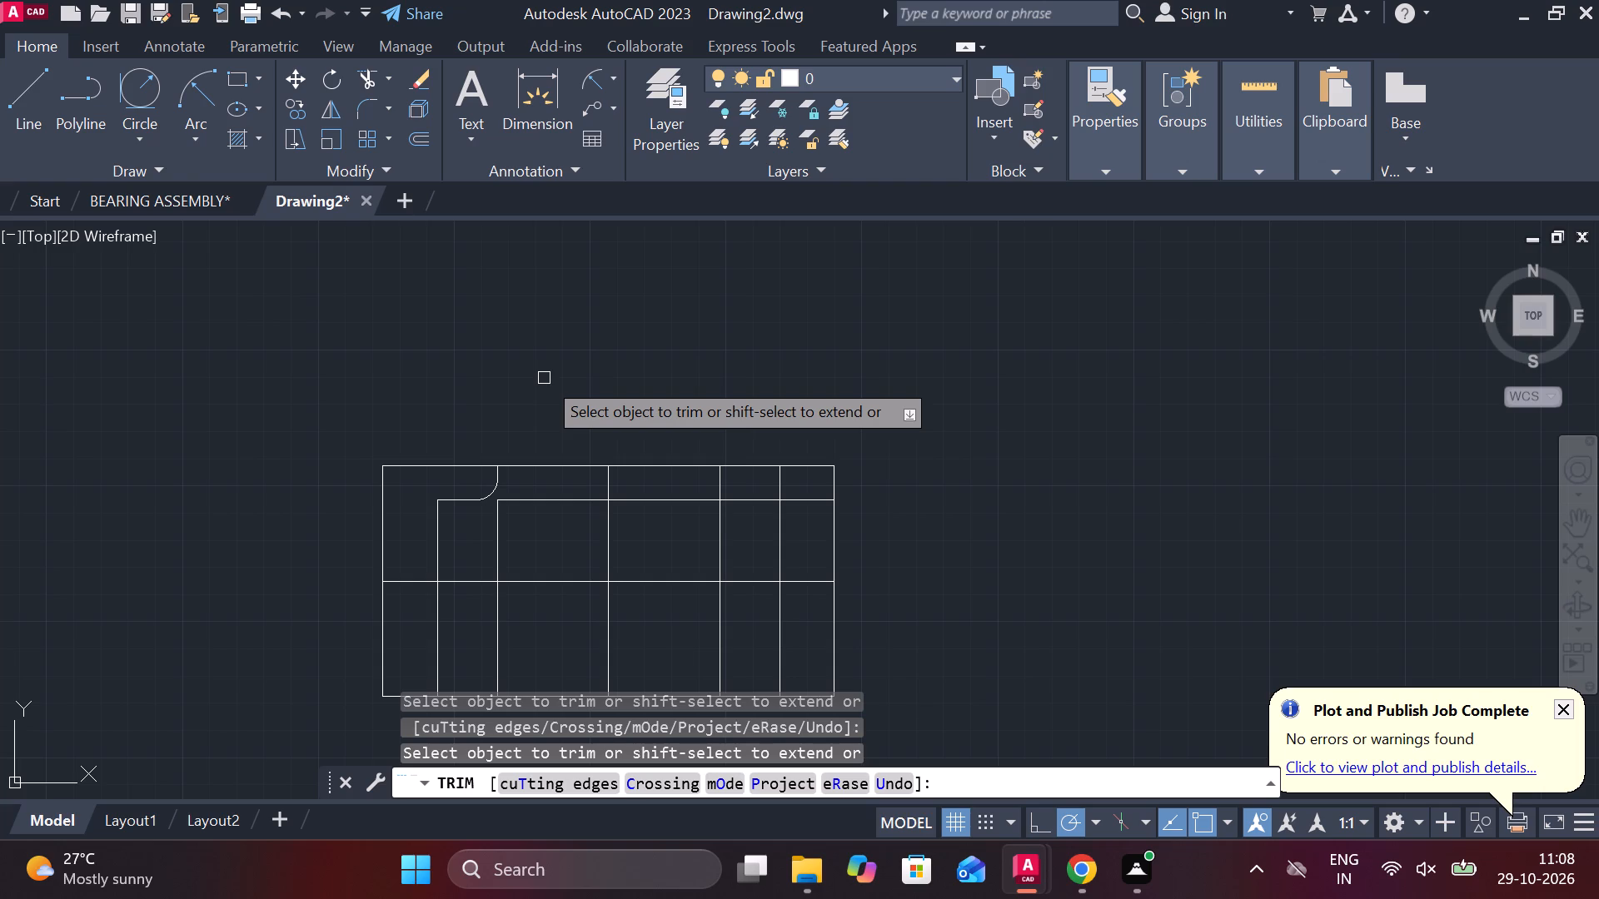
pyautogui.press('Escape')
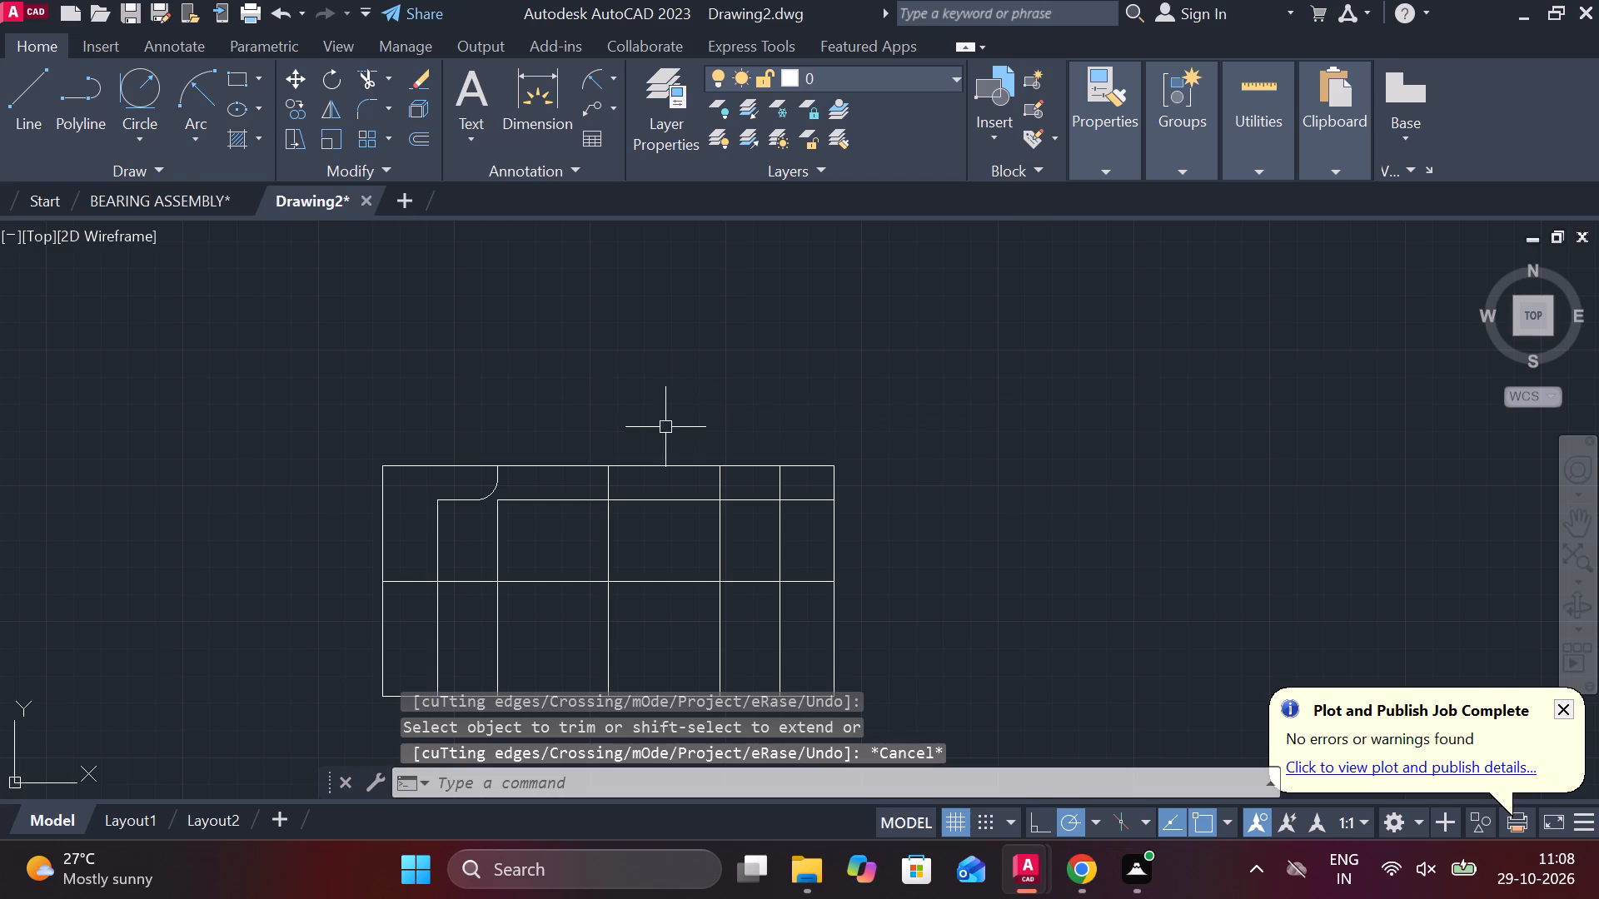
# Draw a radius 28 arc from the top edge at the vertical 41 units right of centre to the upper offset line's crossing with the right 20-unit offset line.
pyautogui.moveTo(526, 529); pyautogui.dragTo(654, 517, button='middle')
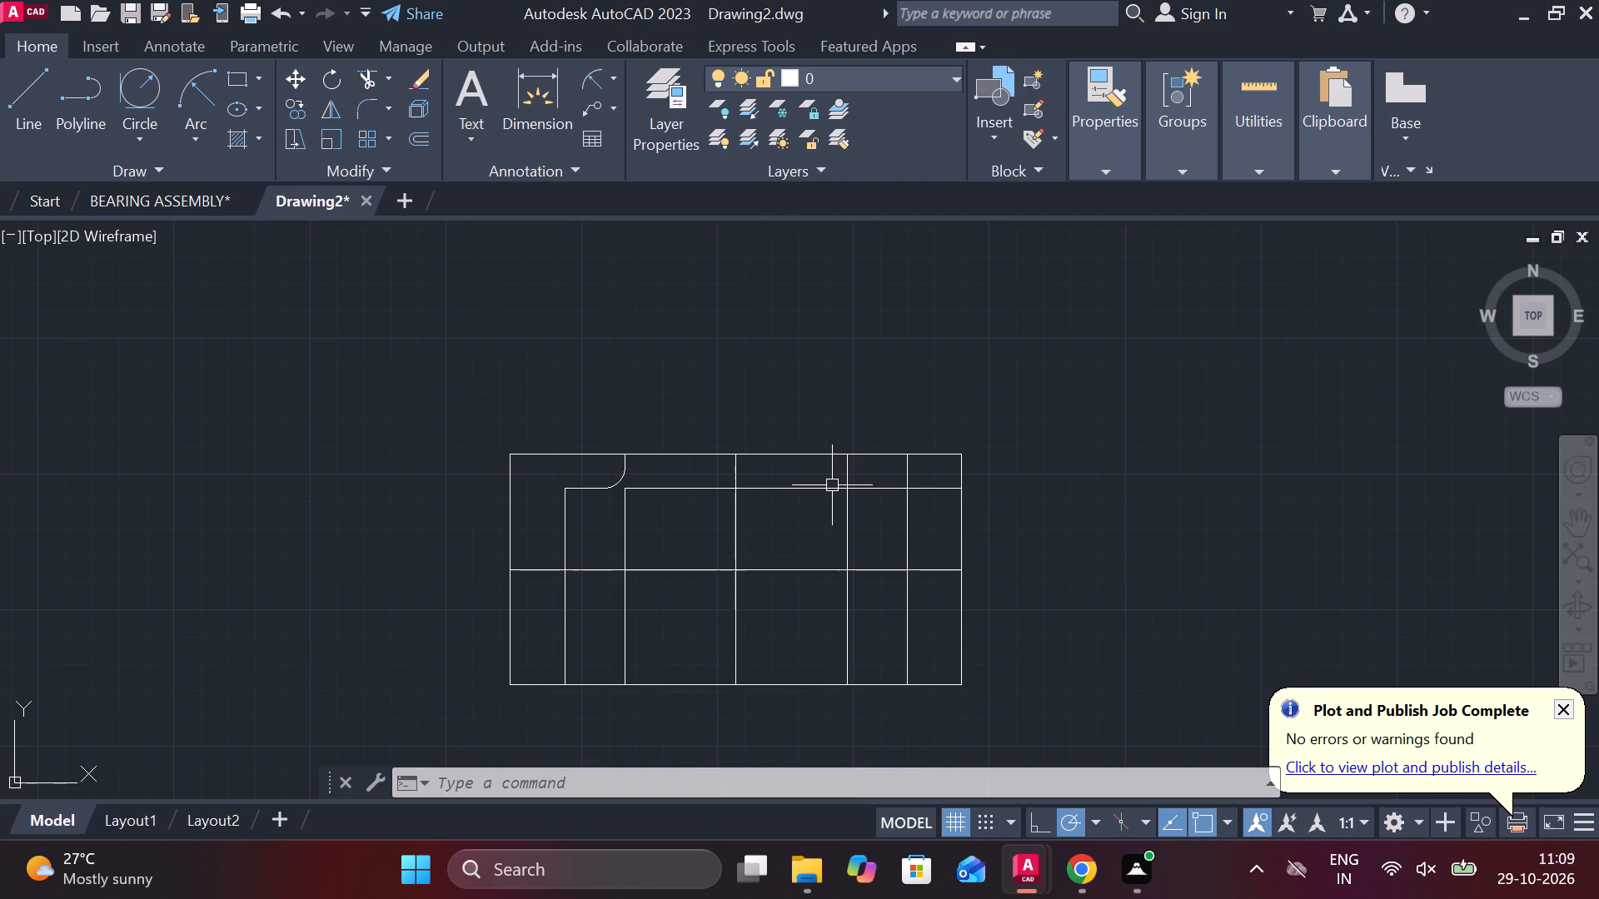
pyautogui.scroll(1, 865, 471)
pyautogui.moveTo(974, 464); pyautogui.dragTo(806, 504, button='middle')
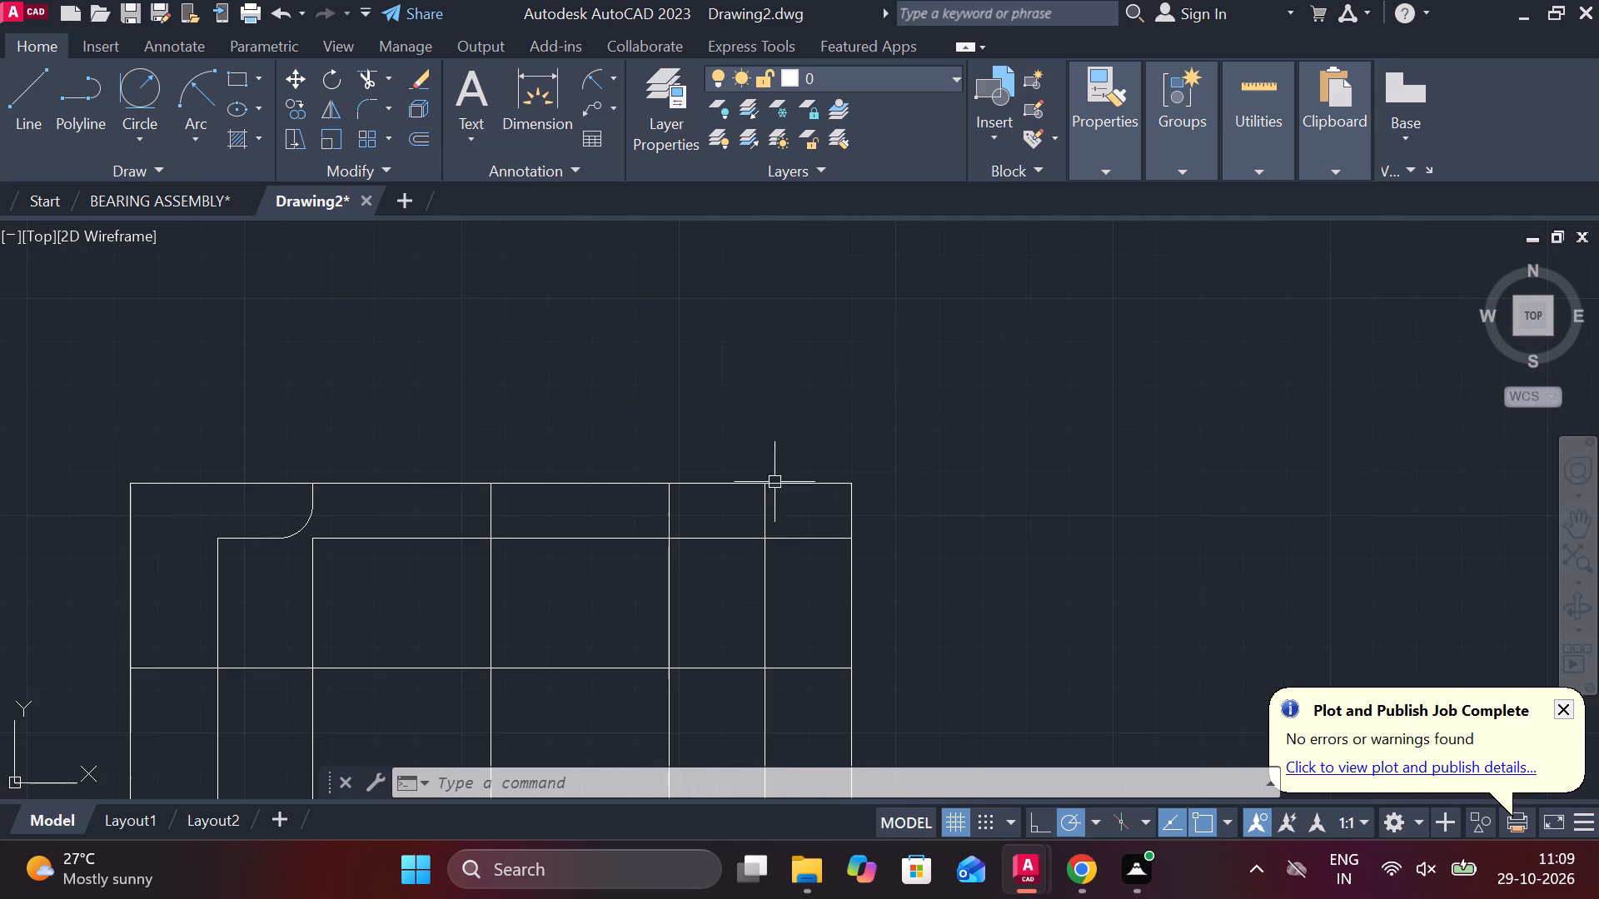
pyautogui.press('Escape')
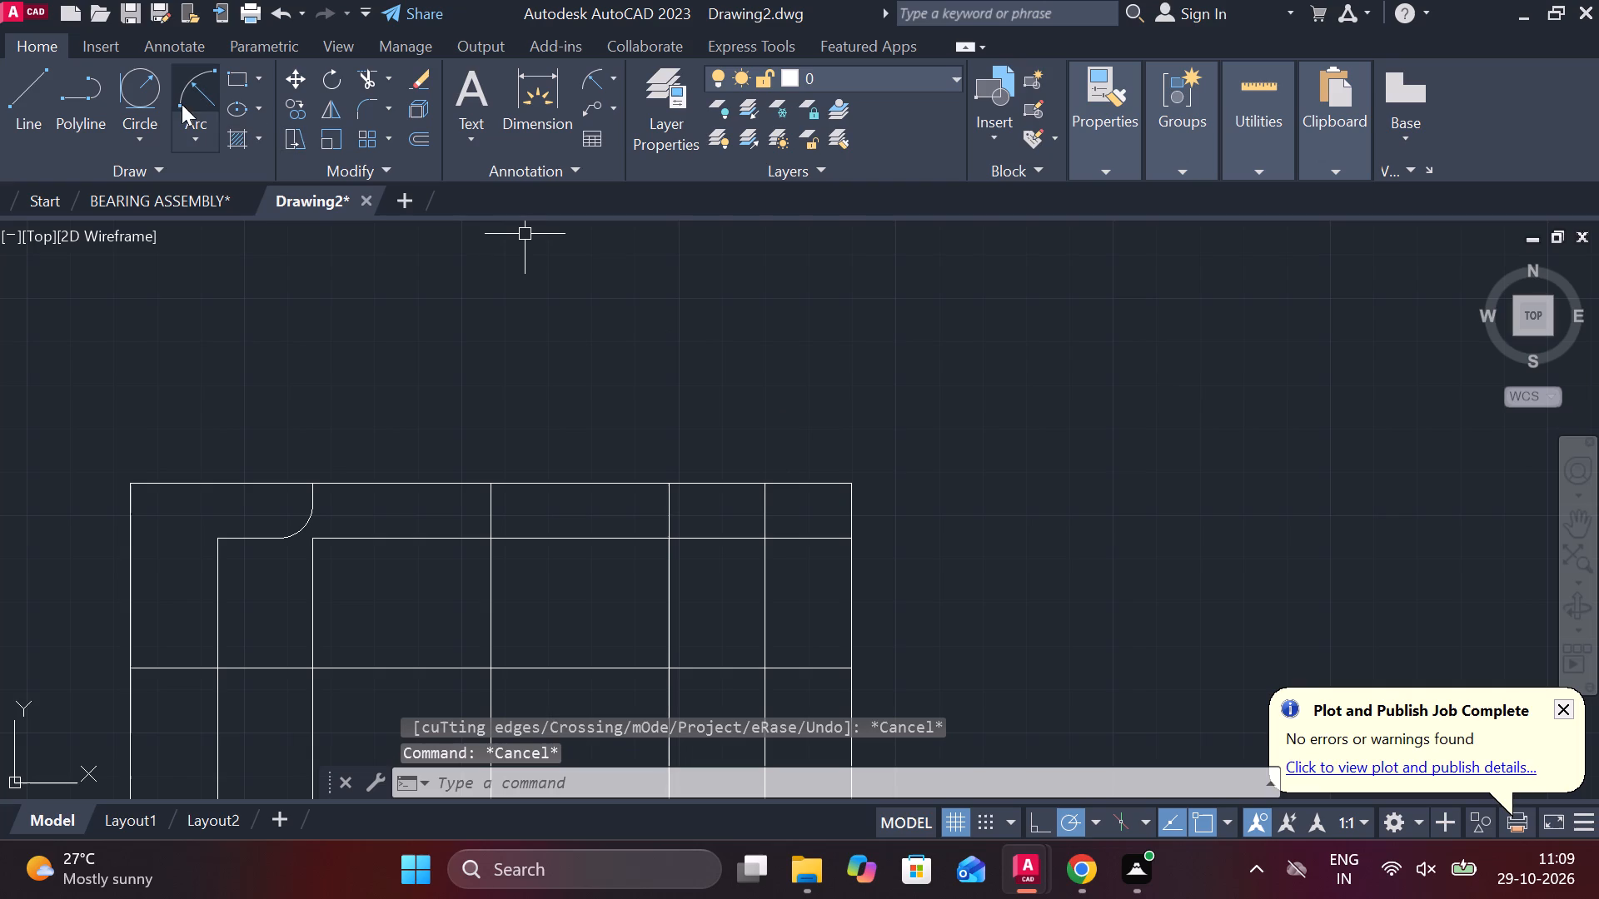
pyautogui.click(197, 86)
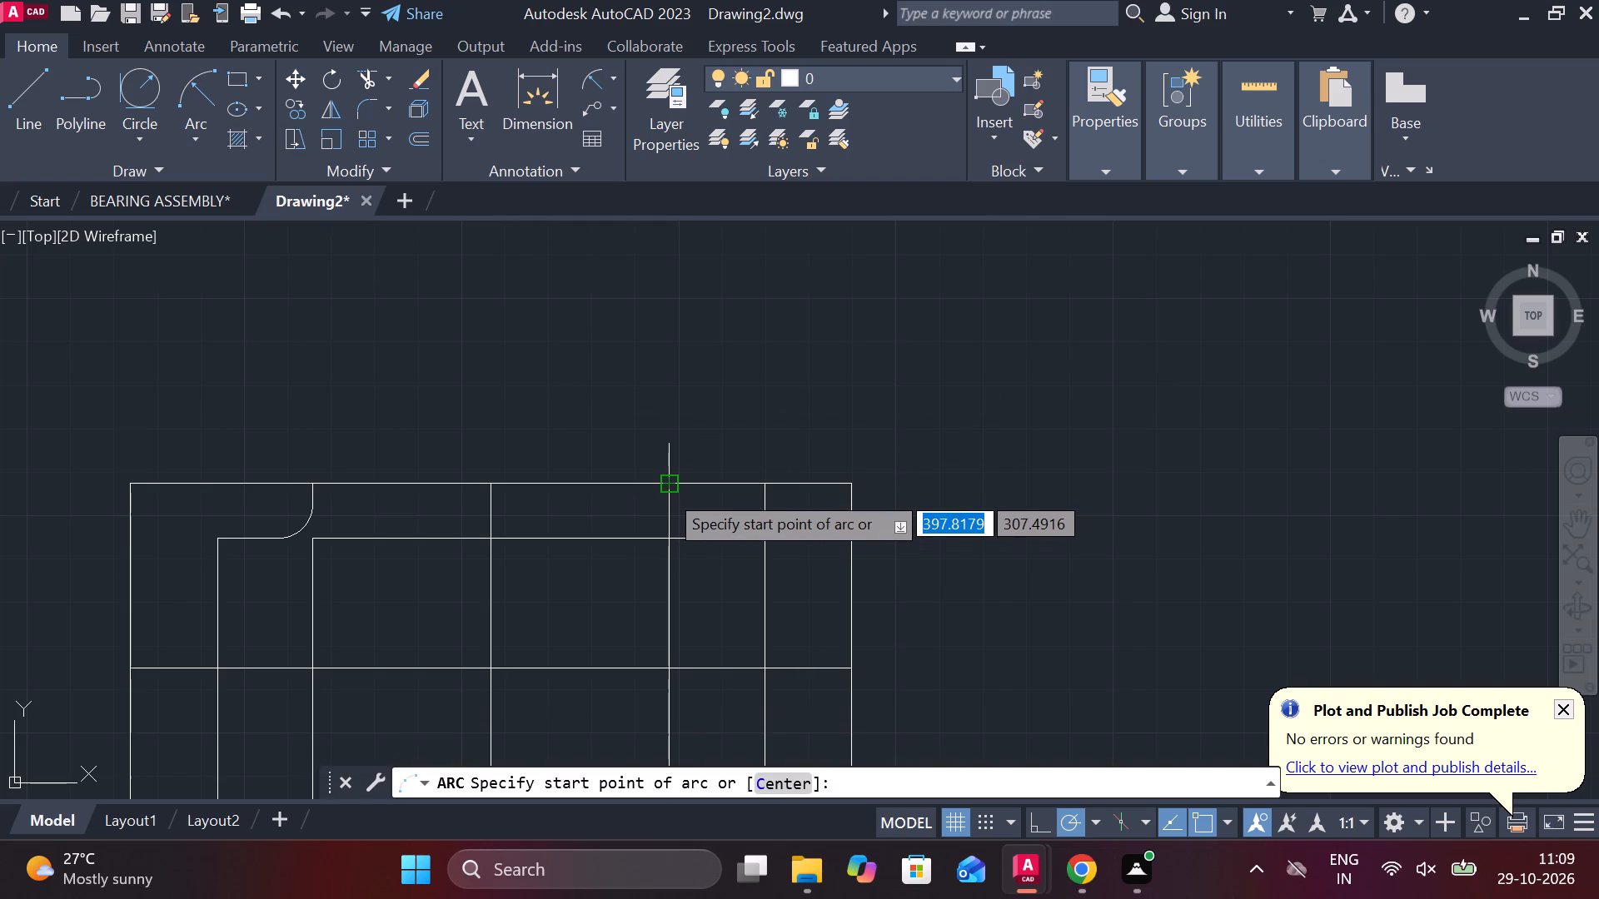
pyautogui.click(665, 490)
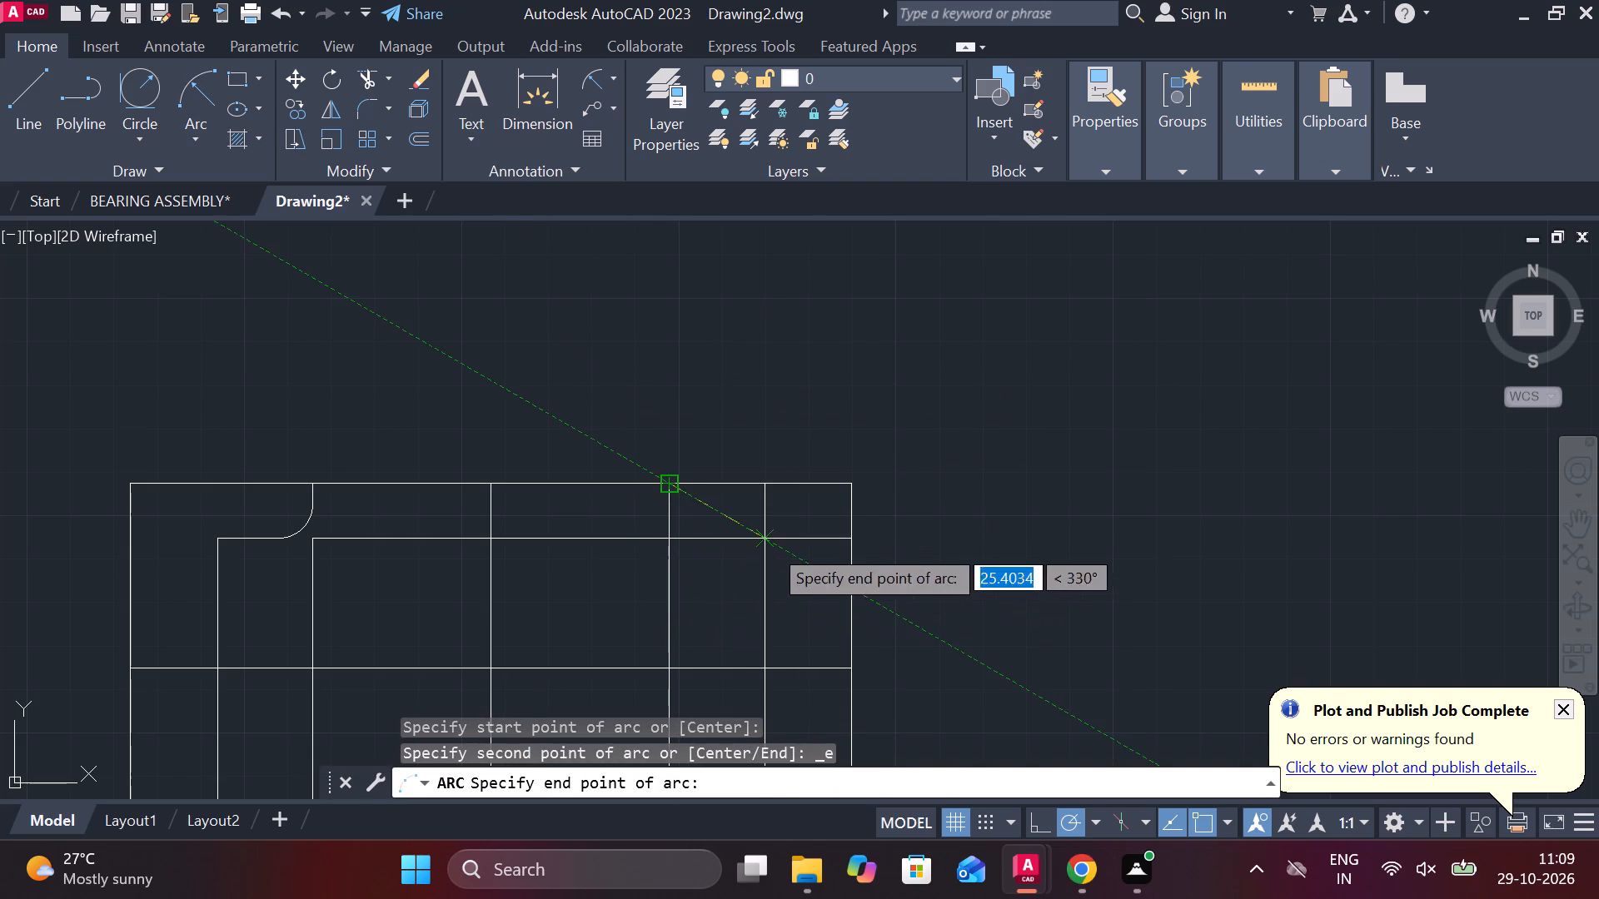
pyautogui.click(770, 544)
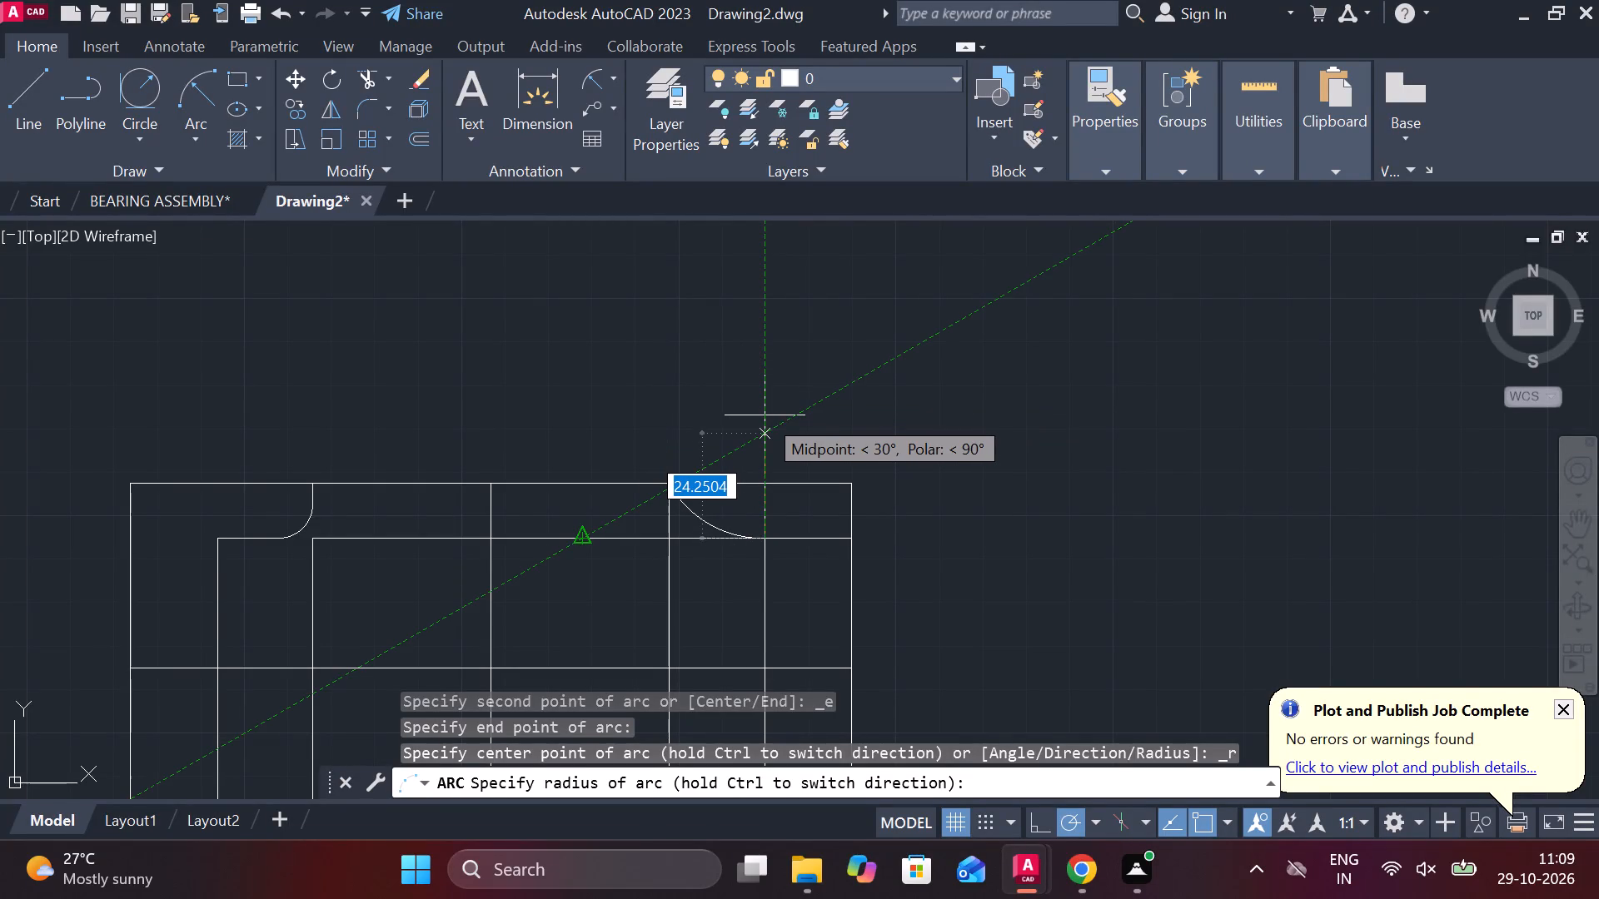
pyautogui.write('28')
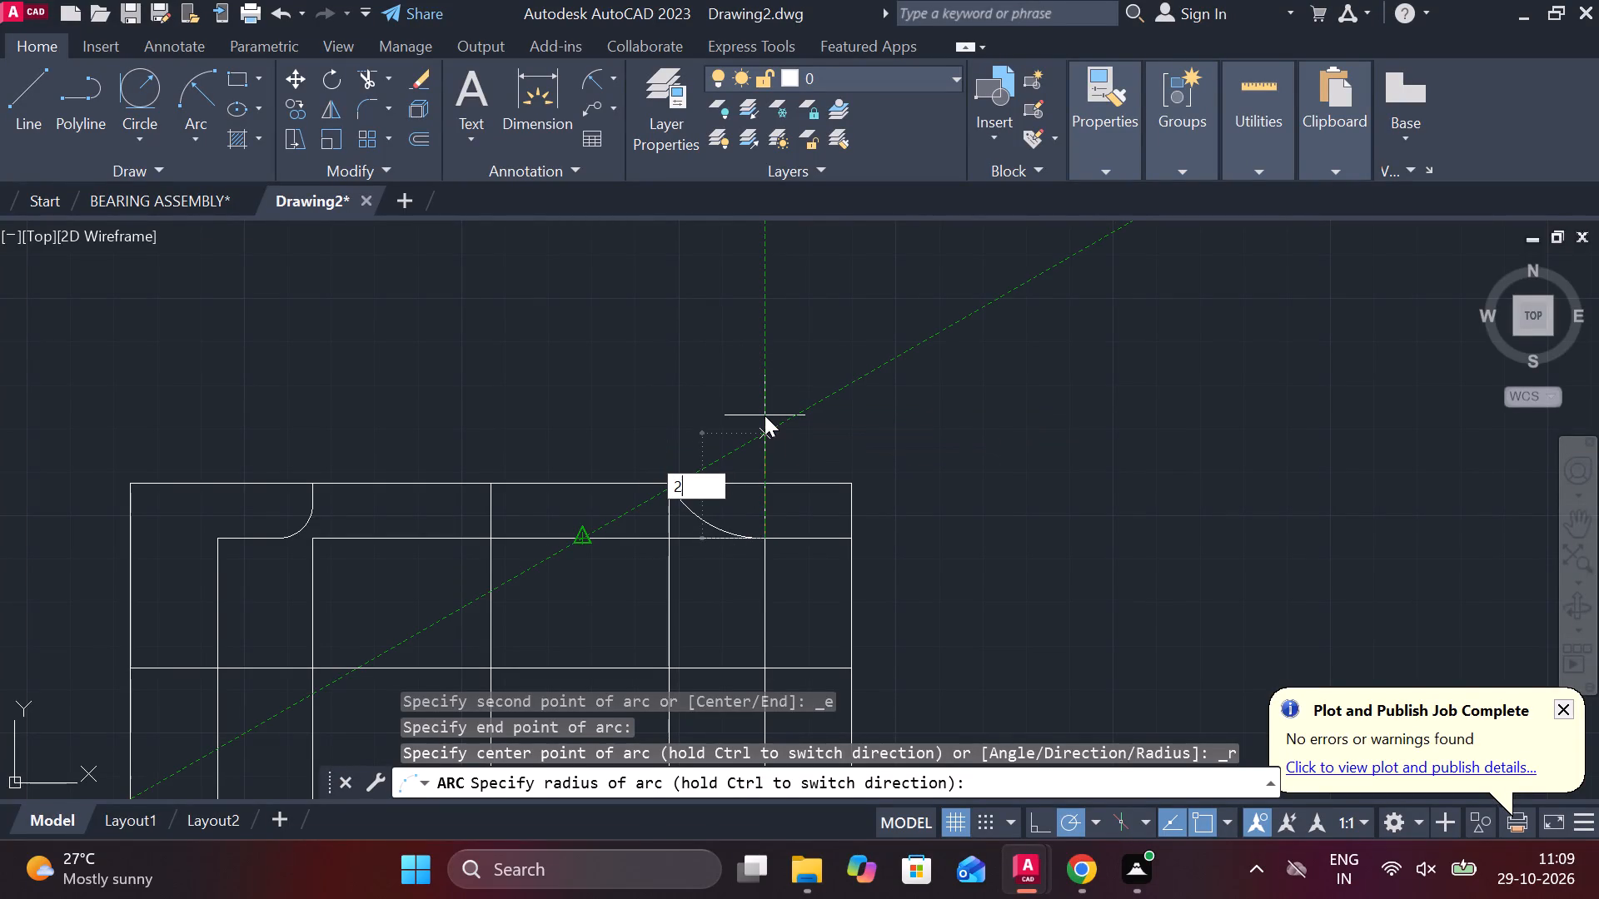
pyautogui.press('Return')
# Check the new arc's radius with a radius dimension, without placing it.
pyautogui.click(591, 70)
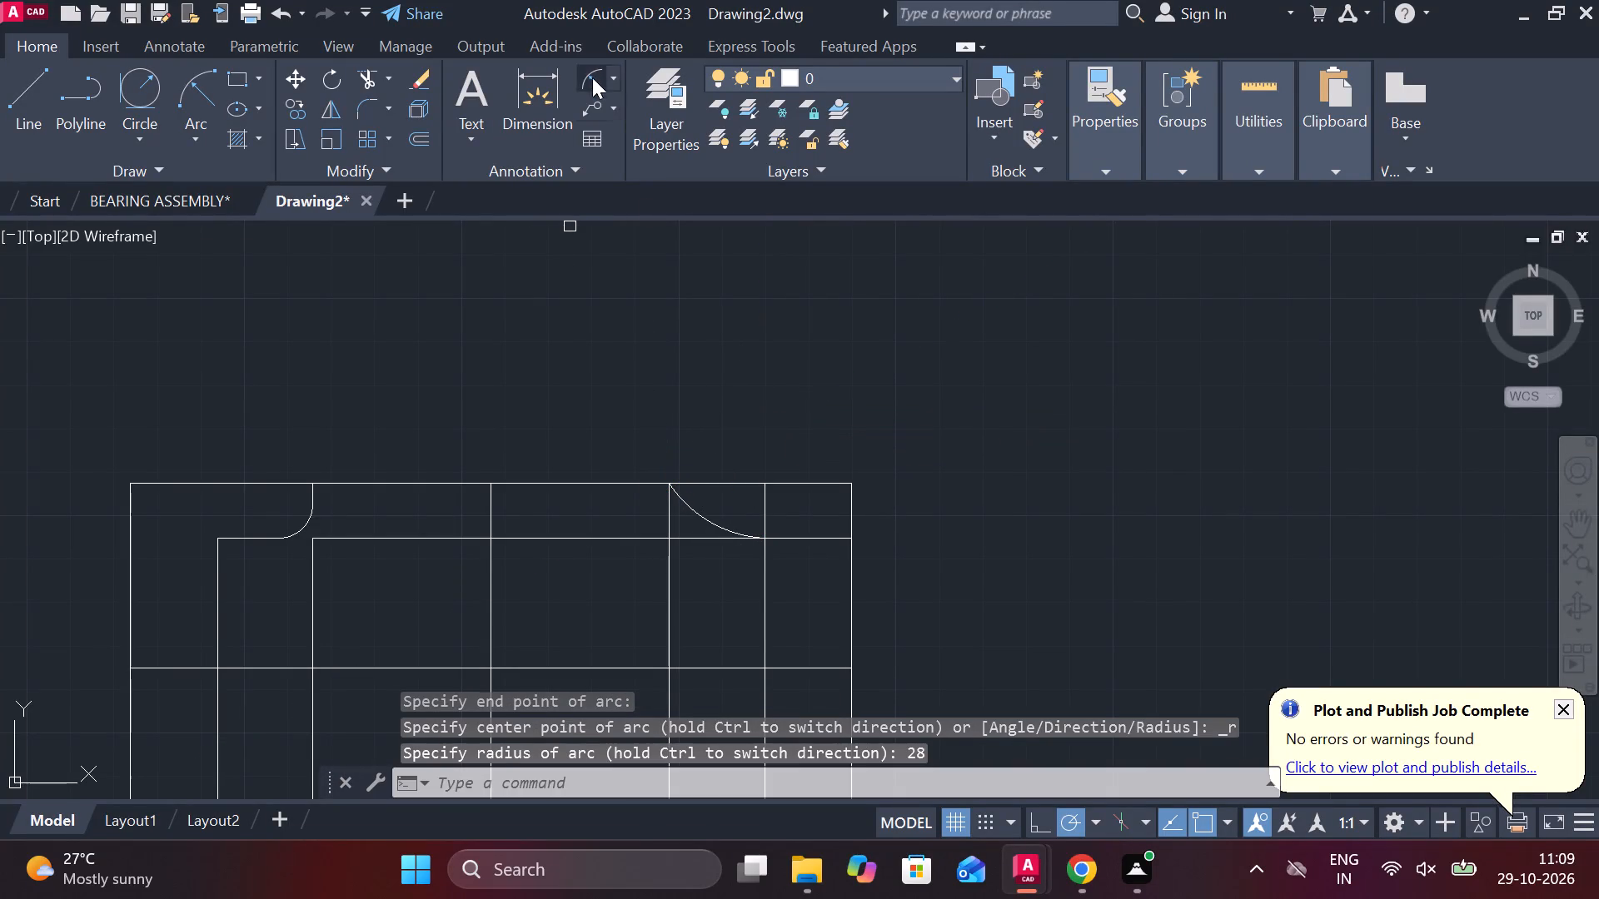
pyautogui.click(704, 520)
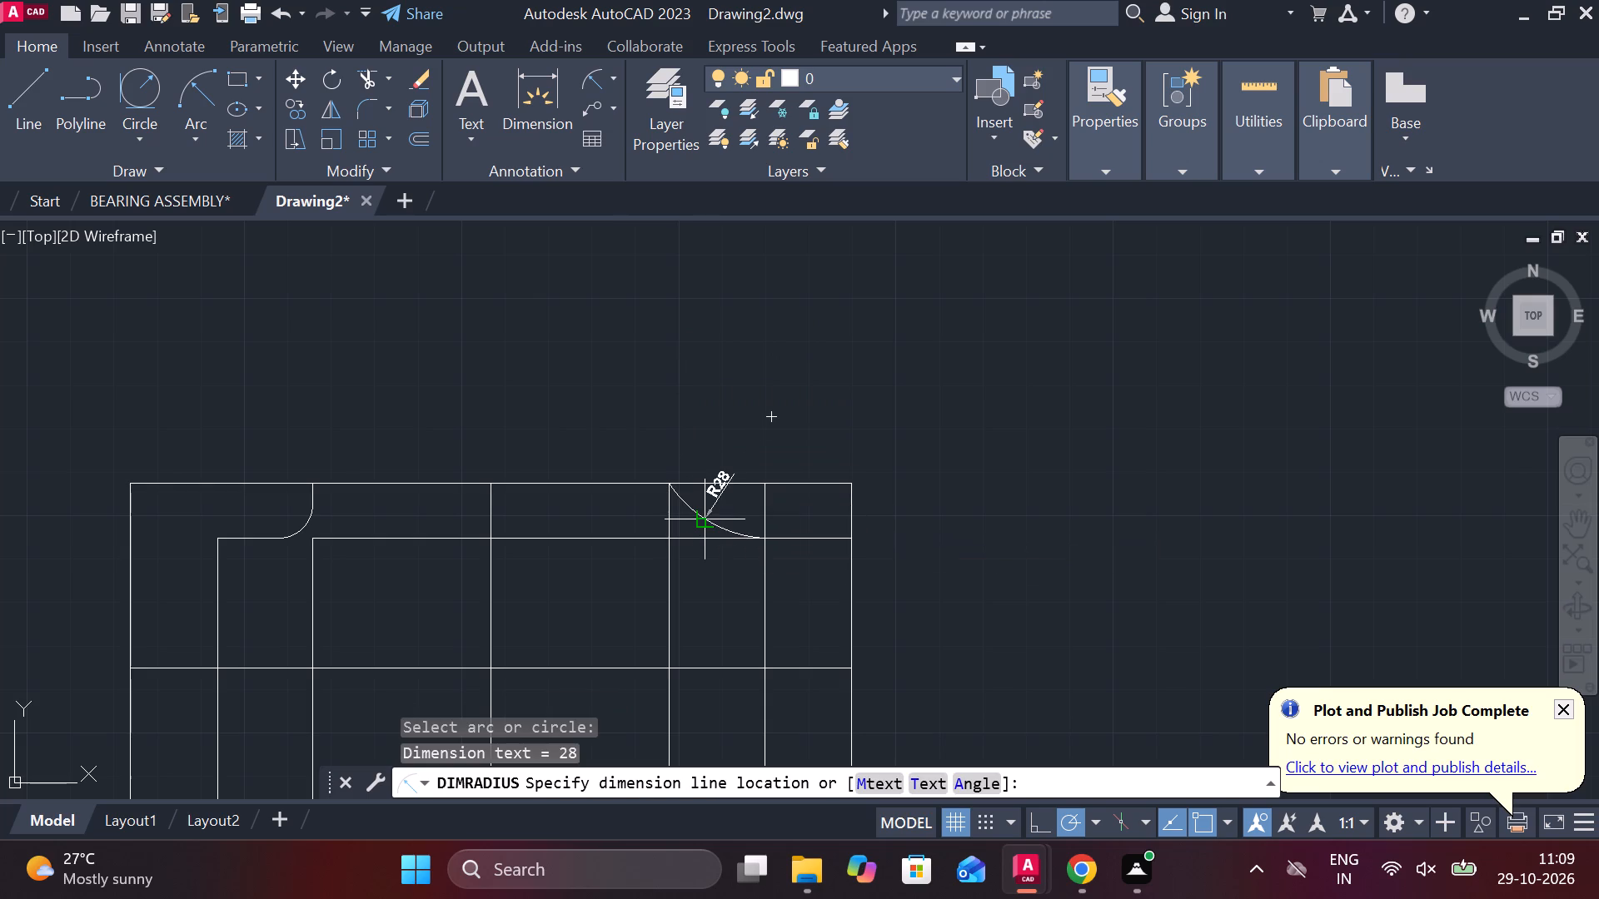
pyautogui.press('Escape')
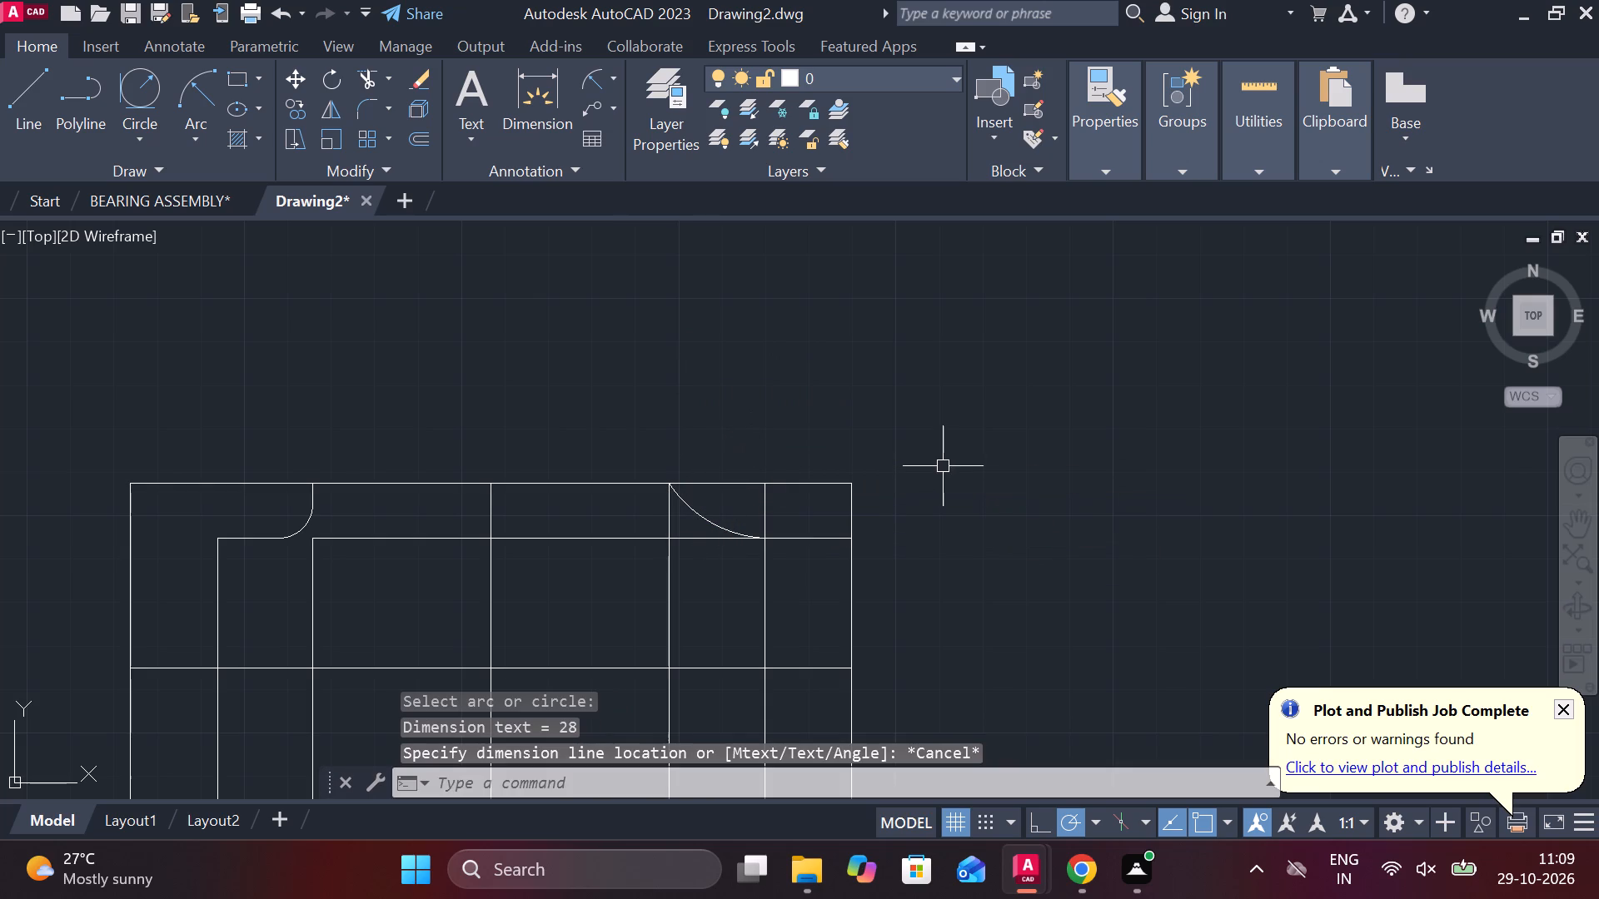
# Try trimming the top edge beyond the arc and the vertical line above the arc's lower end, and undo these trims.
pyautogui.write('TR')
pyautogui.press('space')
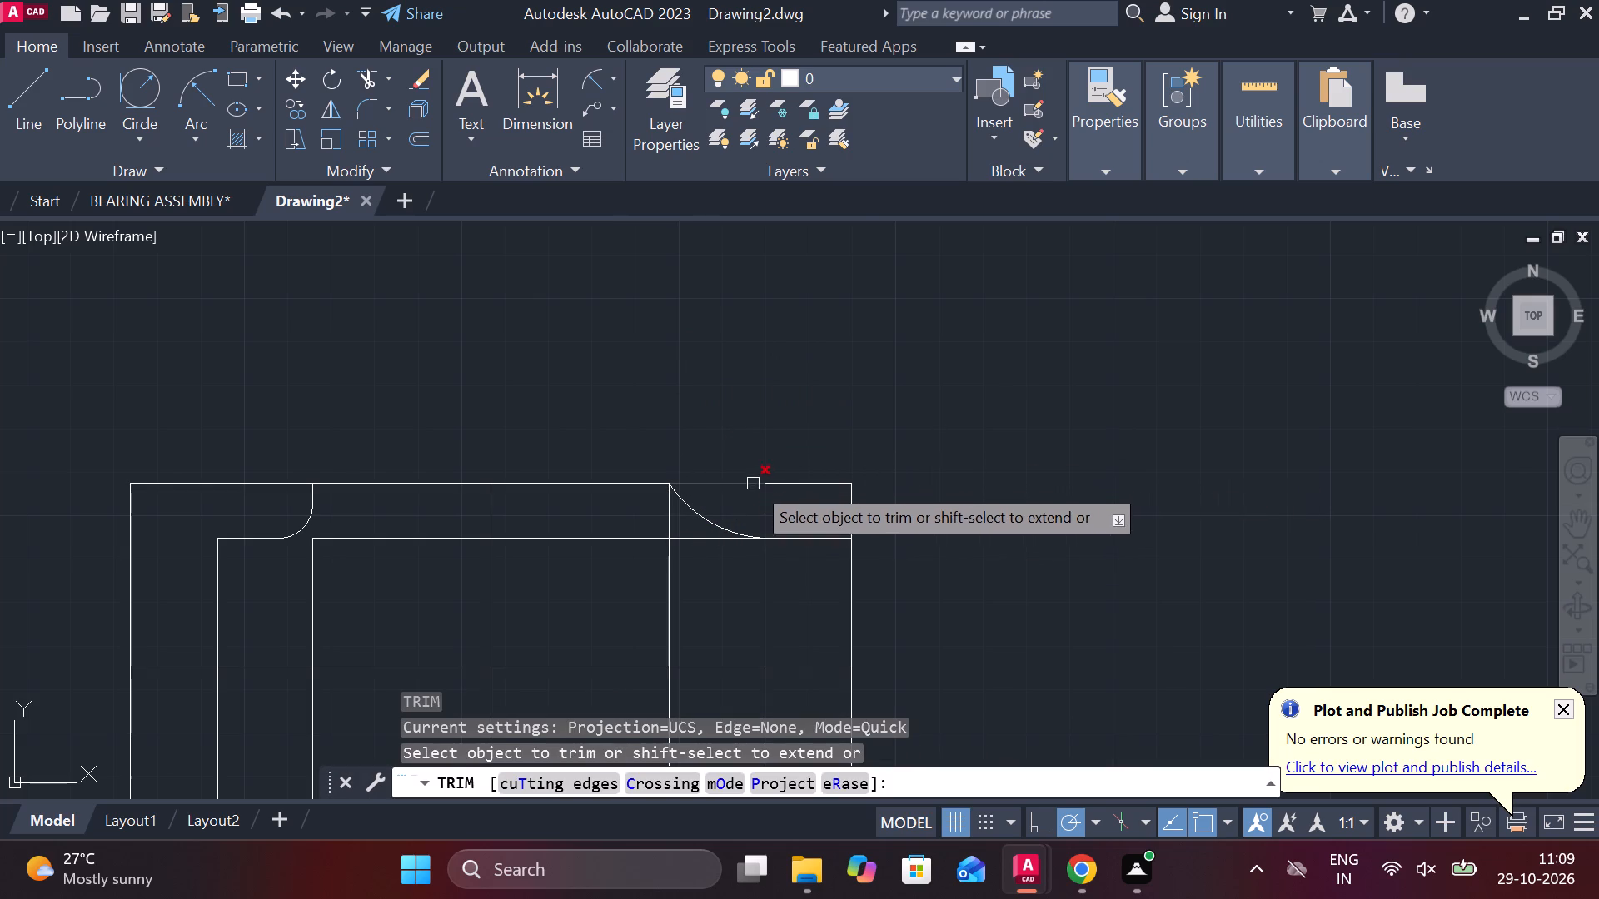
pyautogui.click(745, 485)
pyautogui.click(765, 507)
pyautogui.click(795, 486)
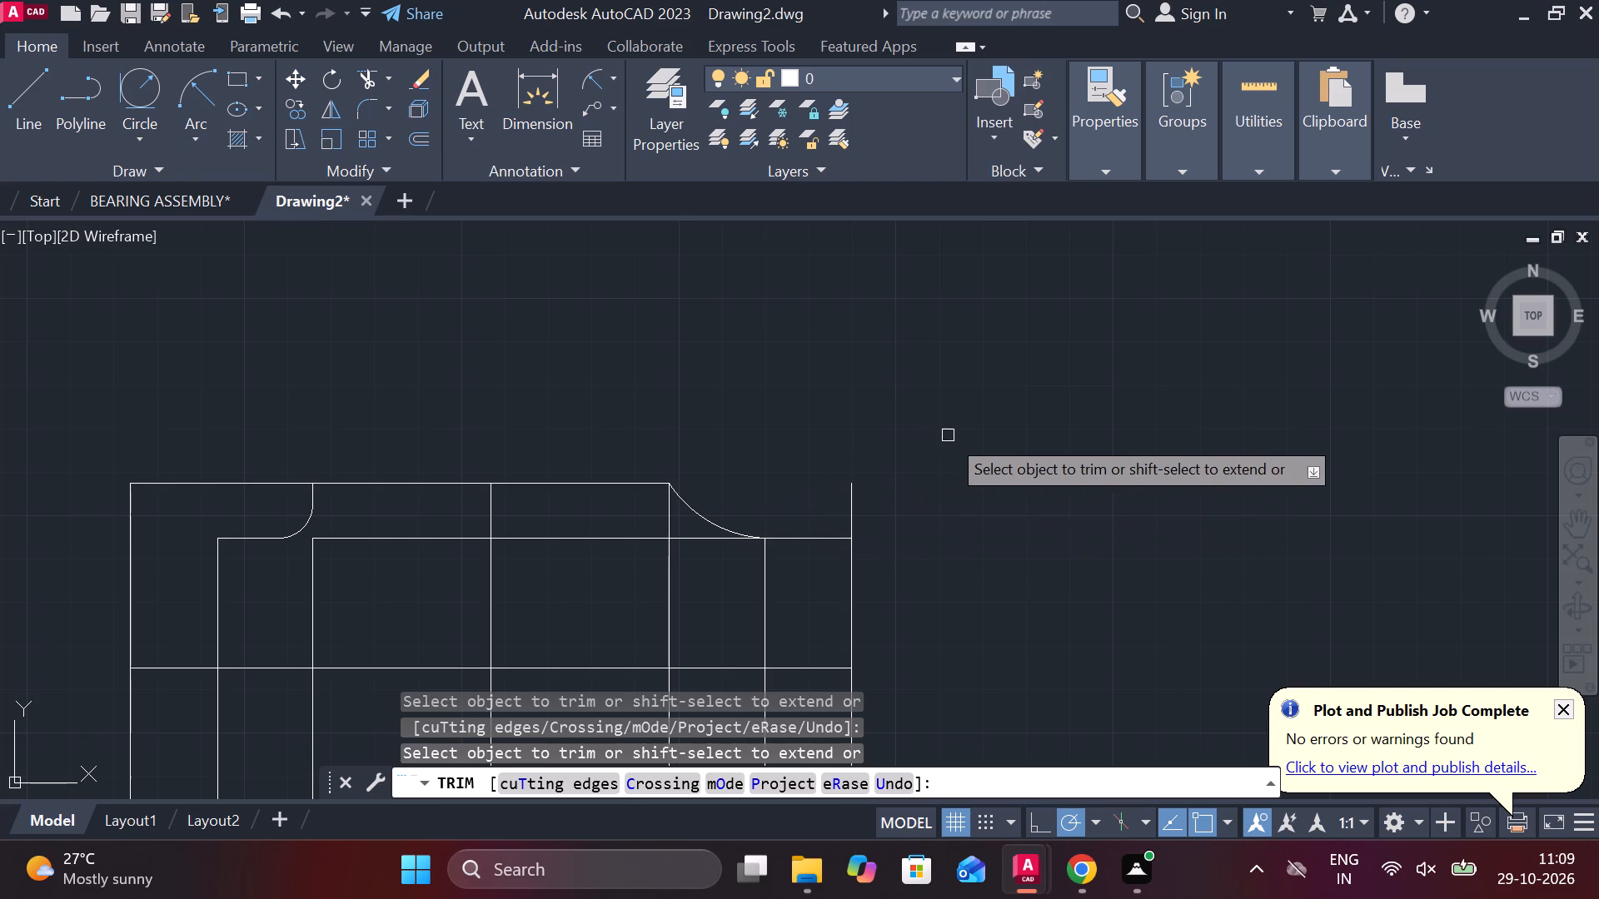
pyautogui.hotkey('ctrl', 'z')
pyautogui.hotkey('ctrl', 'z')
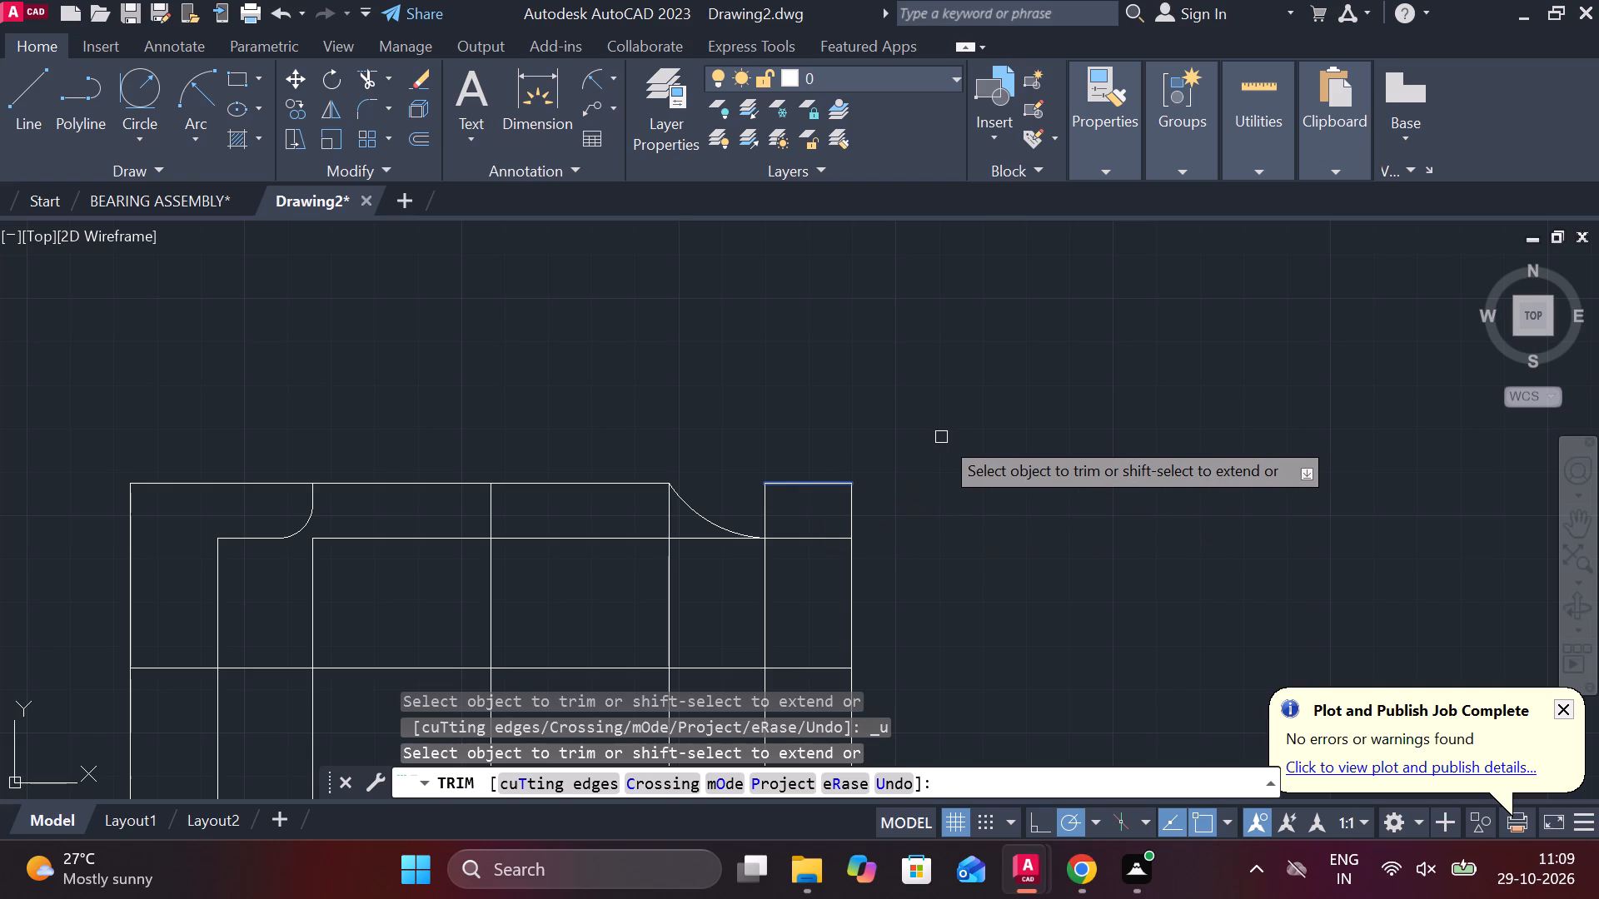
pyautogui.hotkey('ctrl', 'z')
# Trim both right-hand vertical offset lines above the upper offset line, and trim the upper offset line's segment beneath the arc.
pyautogui.click(768, 508)
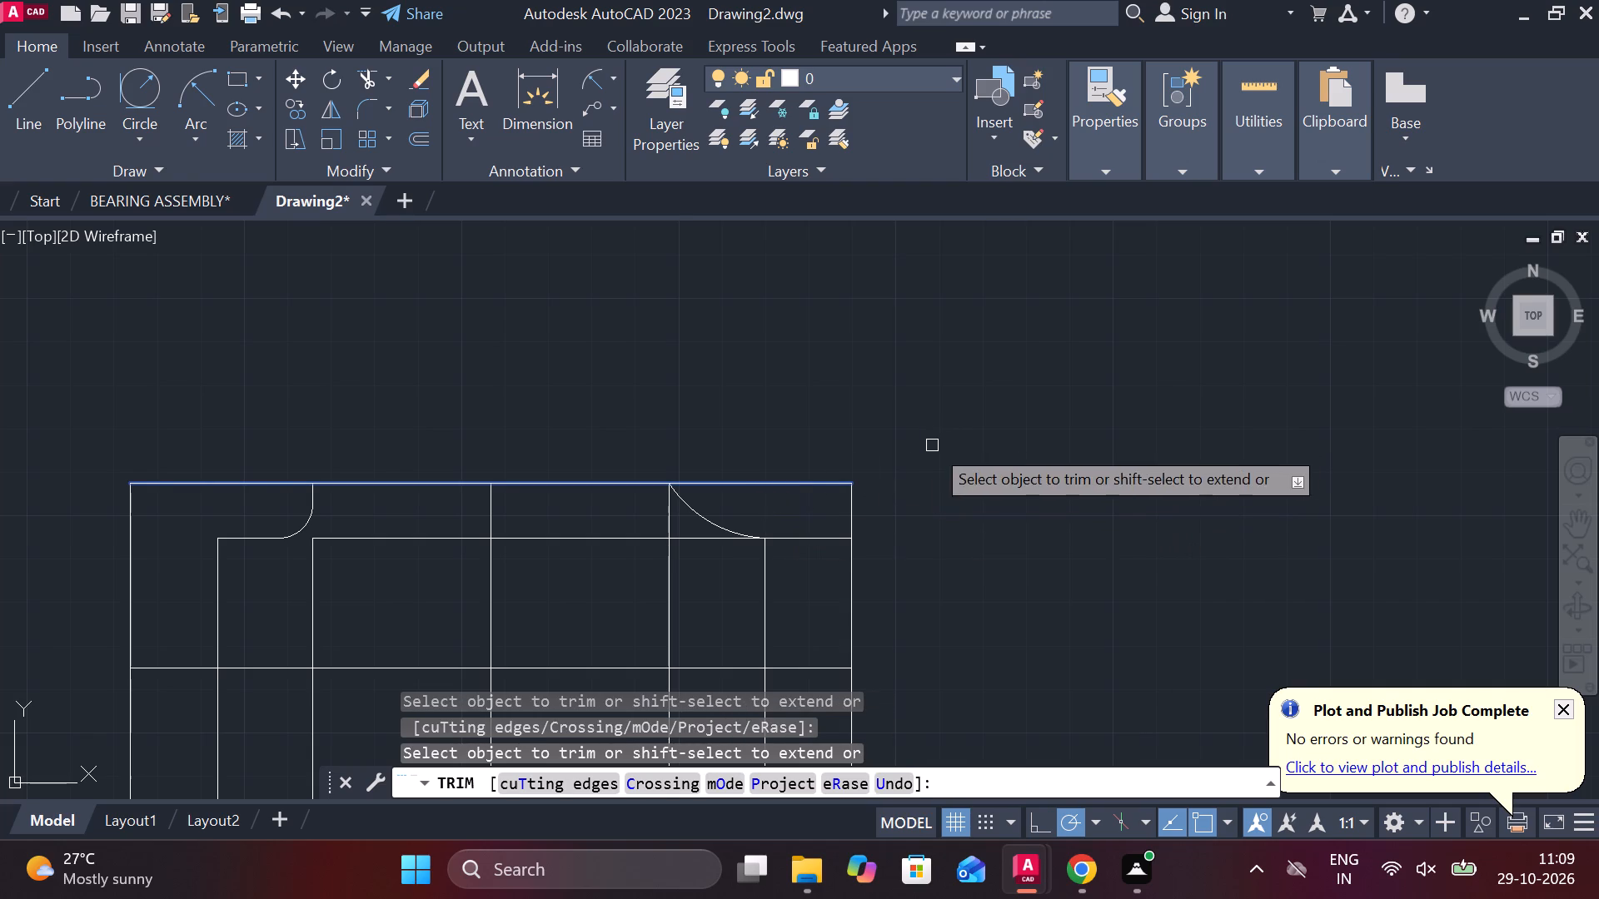
pyautogui.press('Escape')
pyautogui.hotkey('ctrl', 'a')
pyautogui.press('Escape')
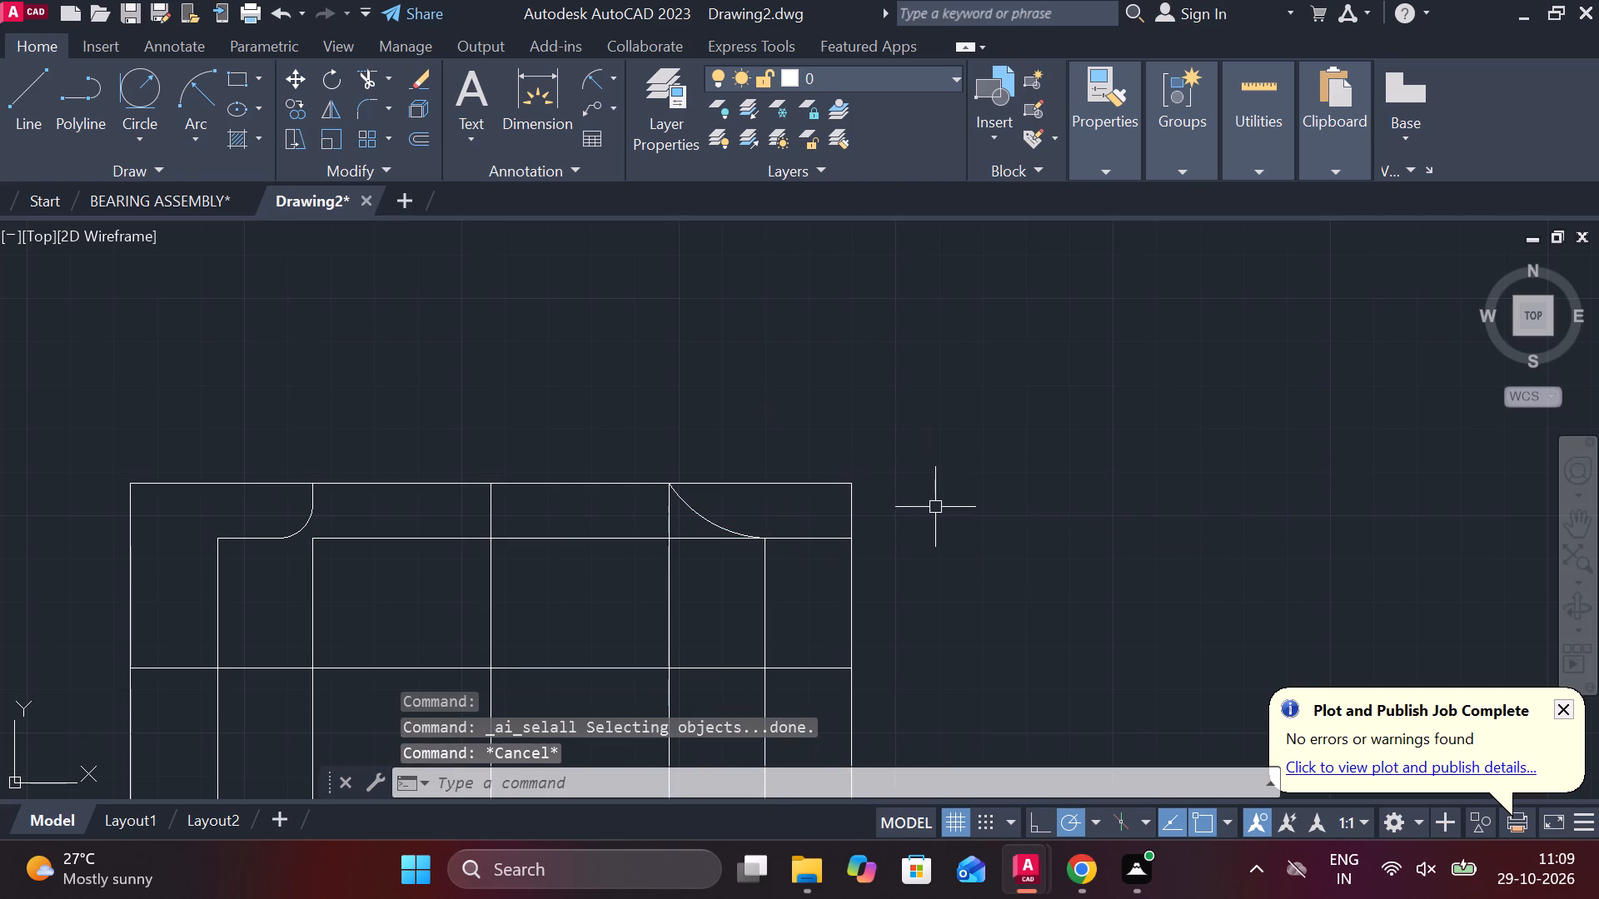
pyautogui.moveTo(939, 506); pyautogui.dragTo(1005, 455, button='middle')
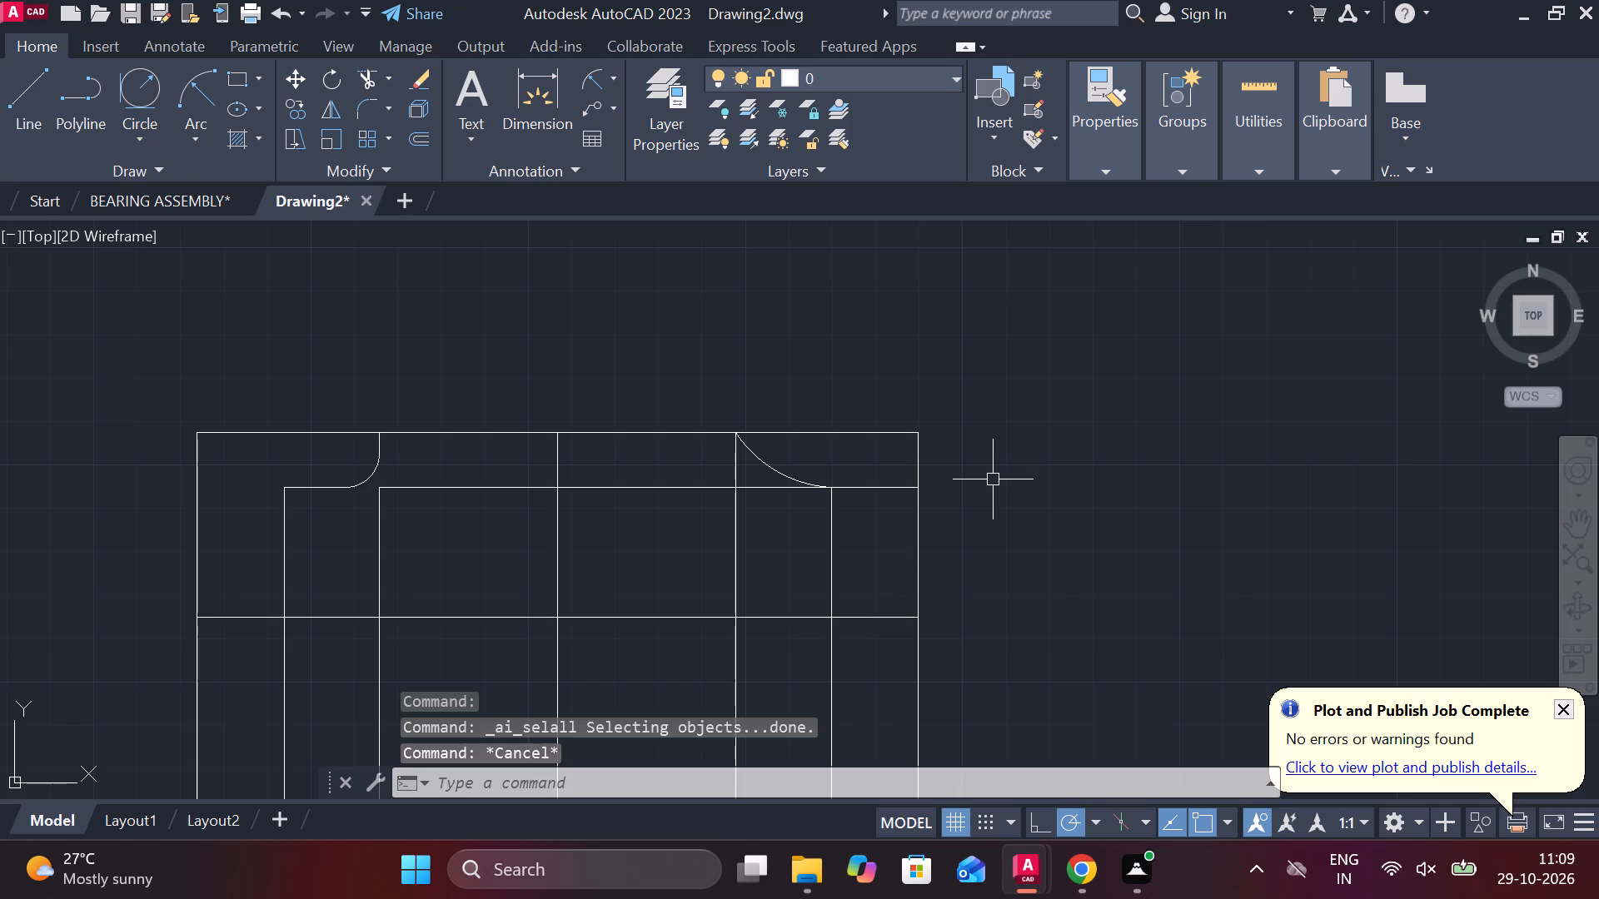
pyautogui.write('TR')
pyautogui.press('space')
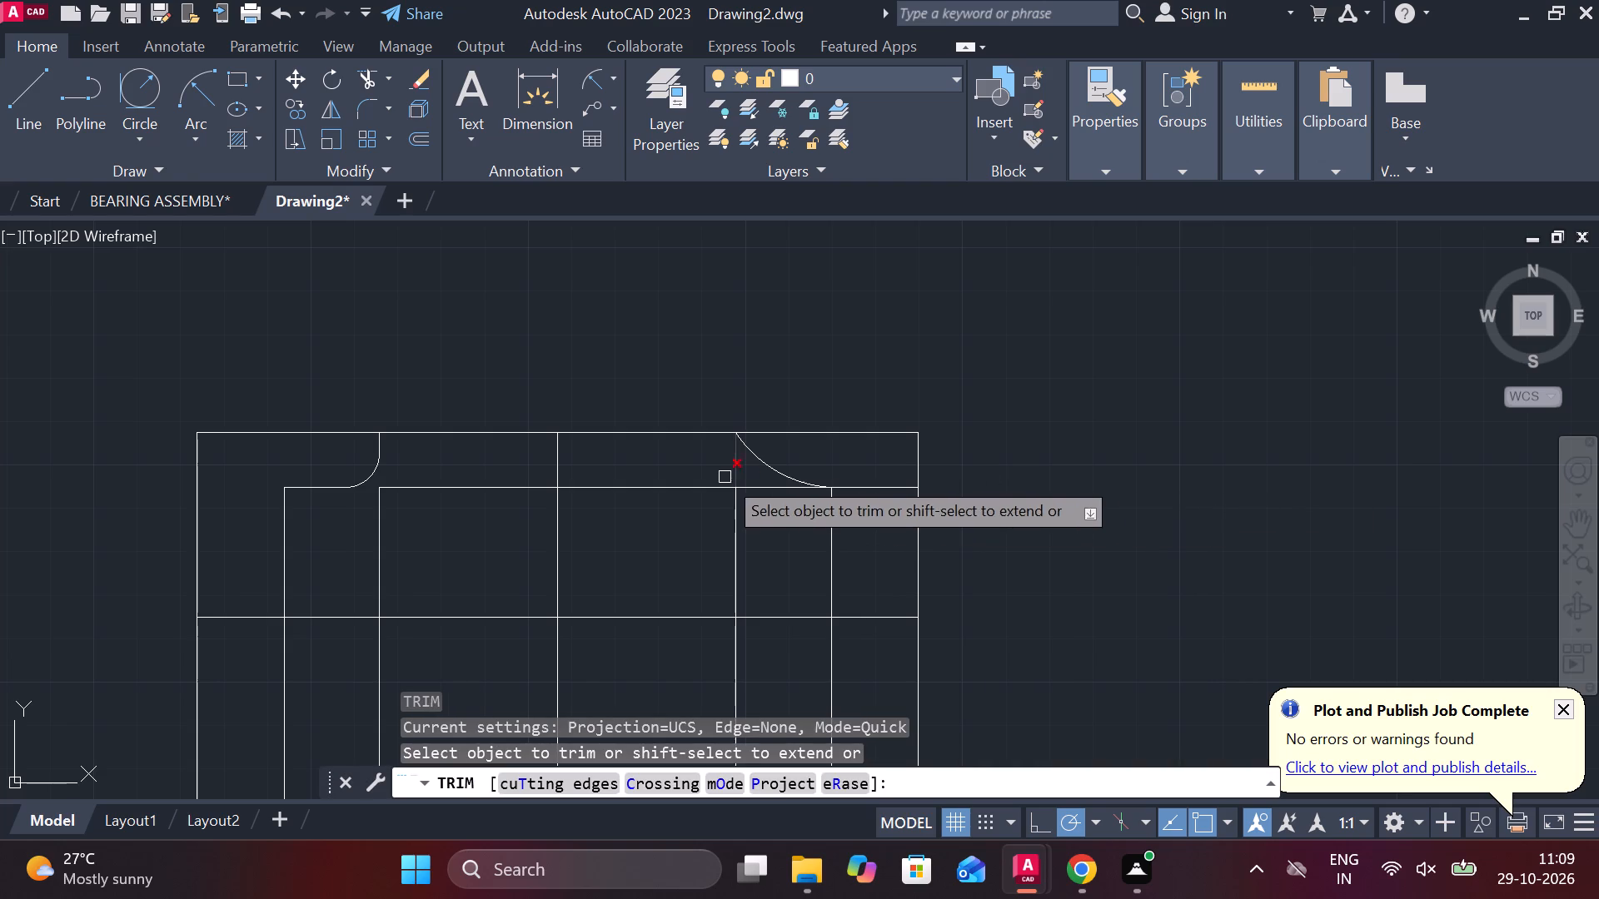
pyautogui.click(736, 469)
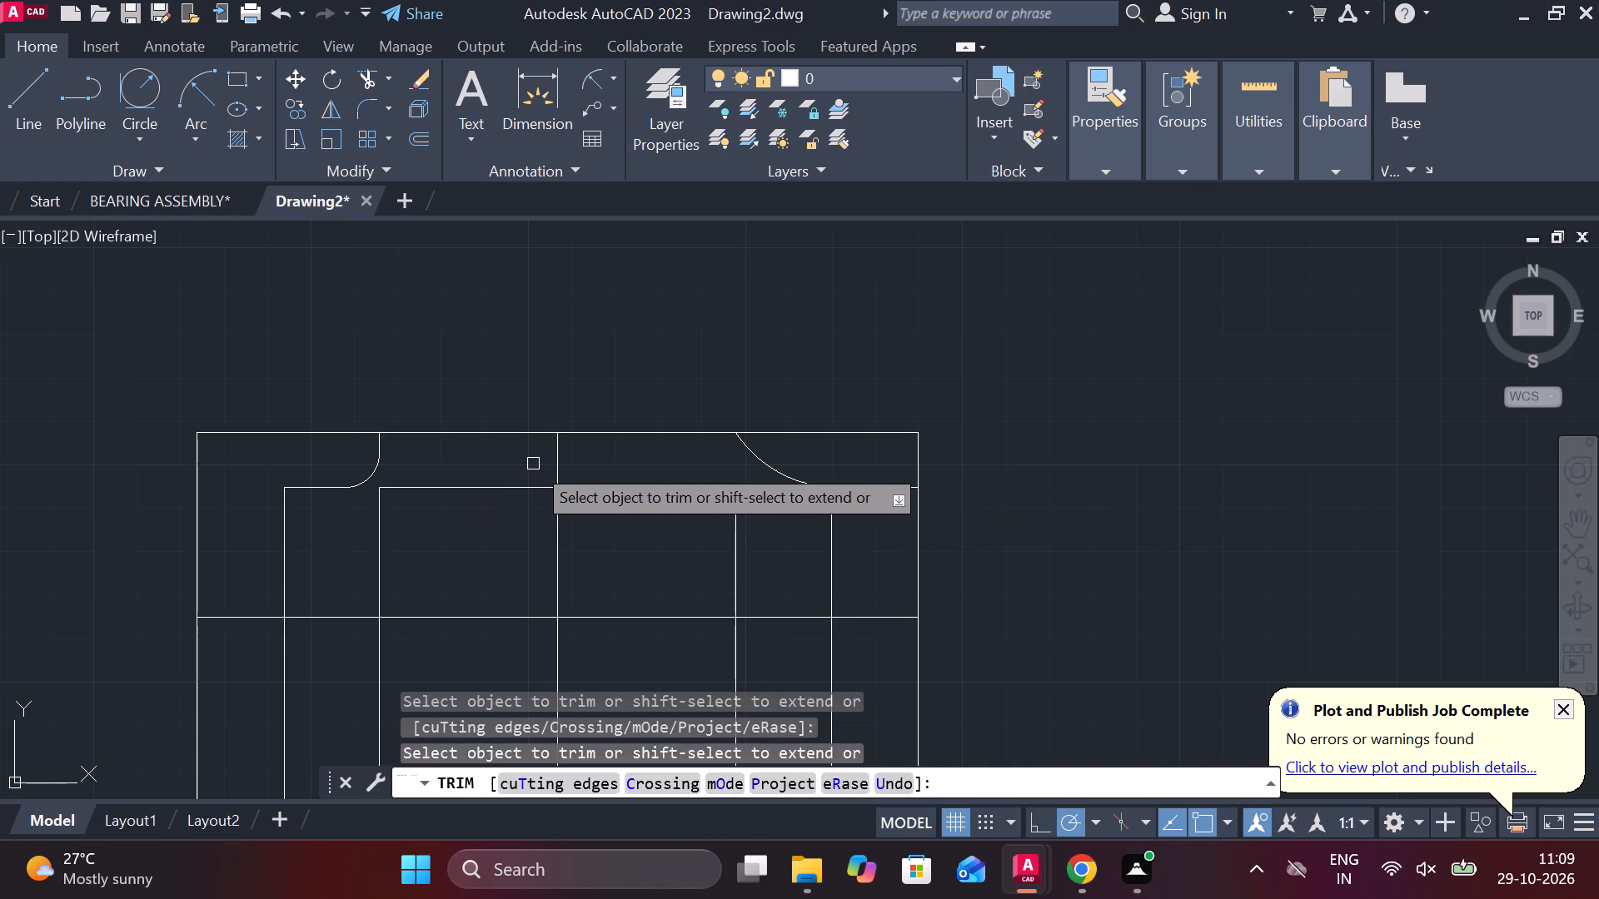
pyautogui.moveTo(535, 464); pyautogui.dragTo(555, 466, button='middle')
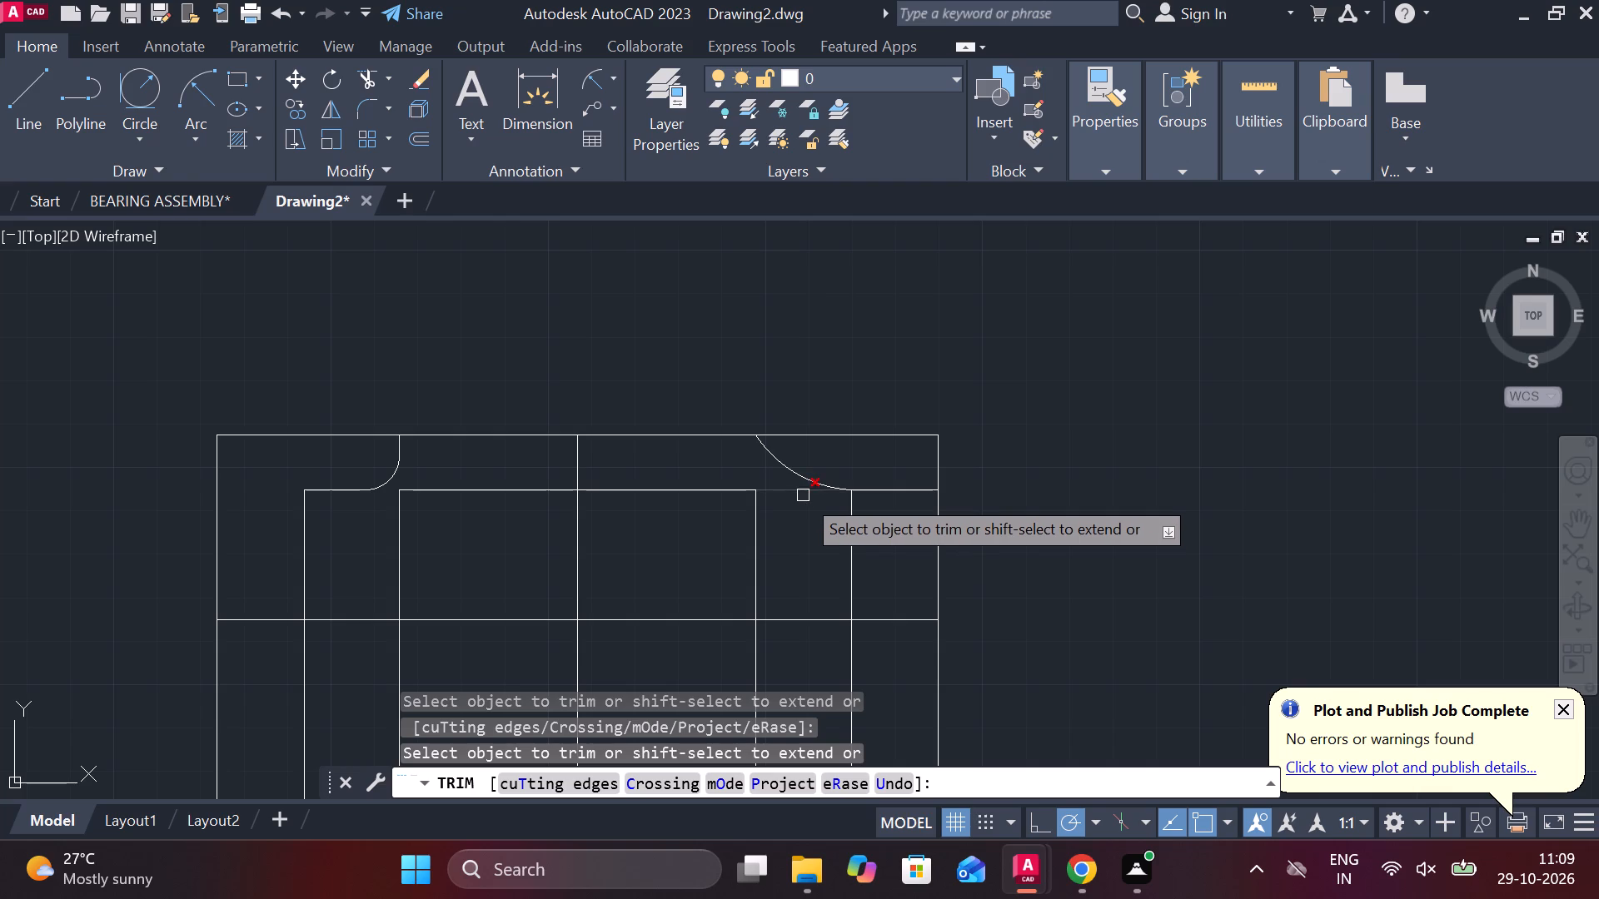
pyautogui.click(803, 495)
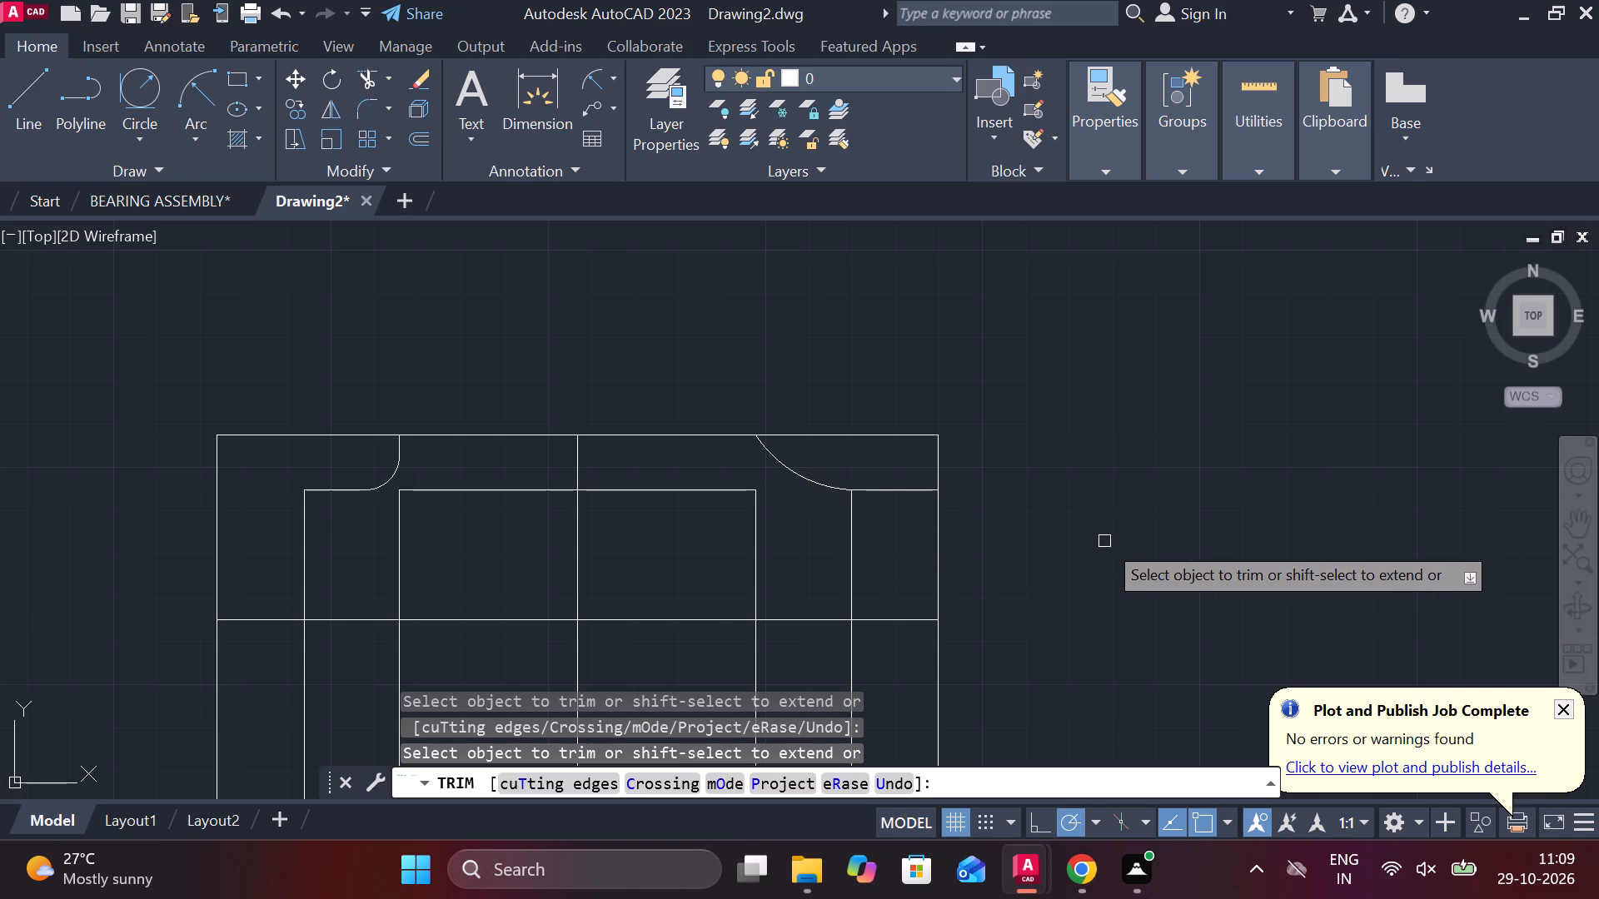
pyautogui.moveTo(1104, 541); pyautogui.dragTo(1077, 463, button='middle')
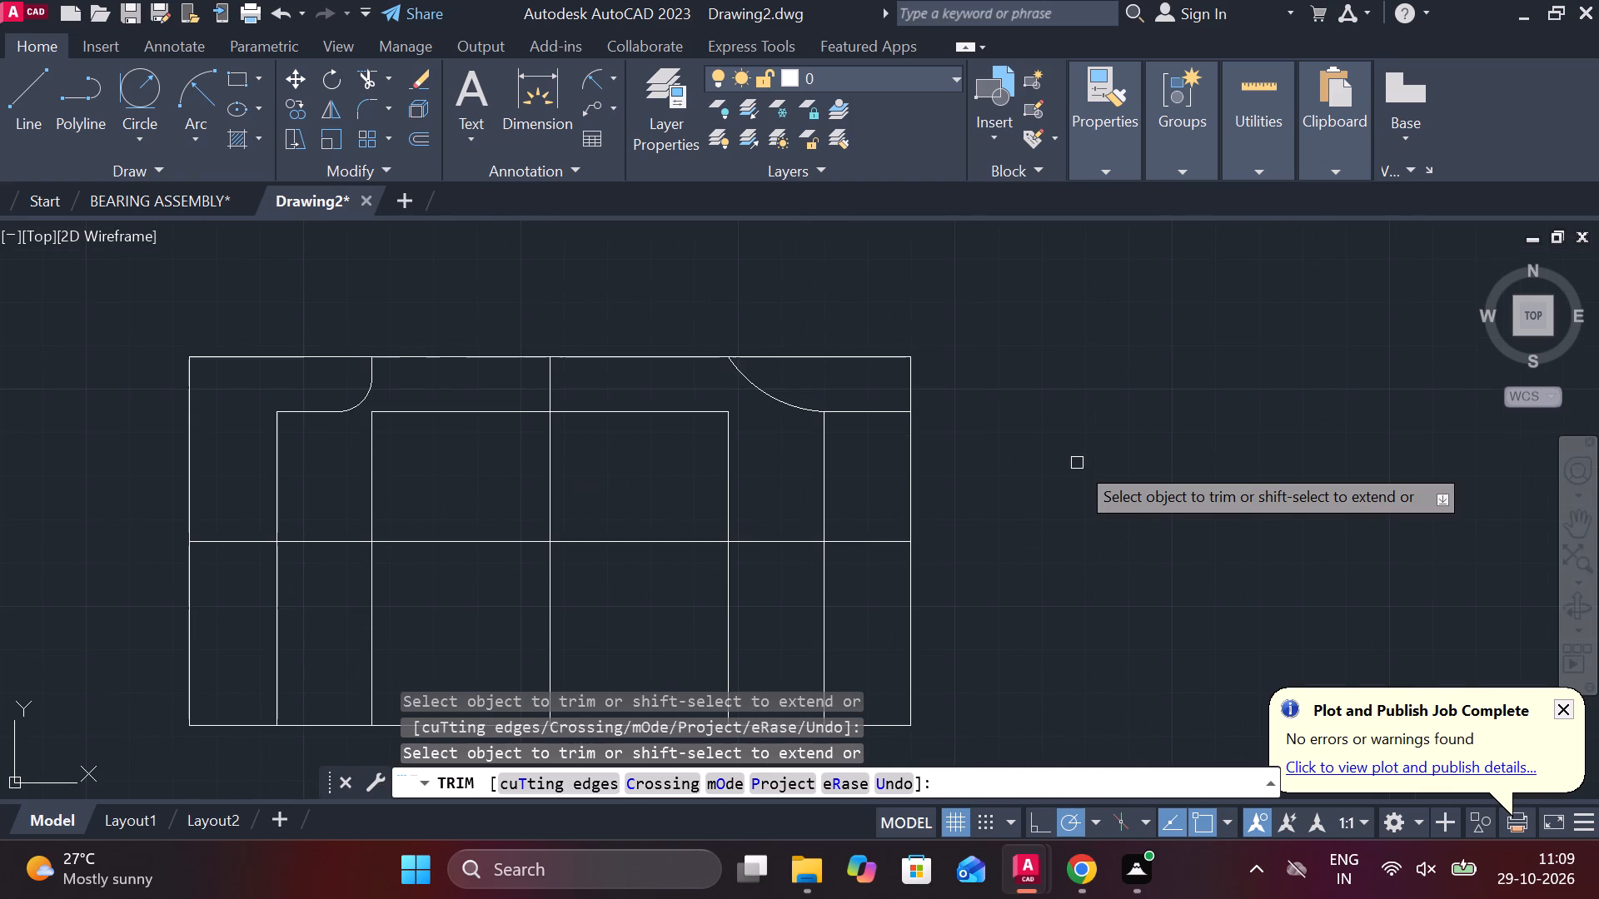
pyautogui.press('Escape')
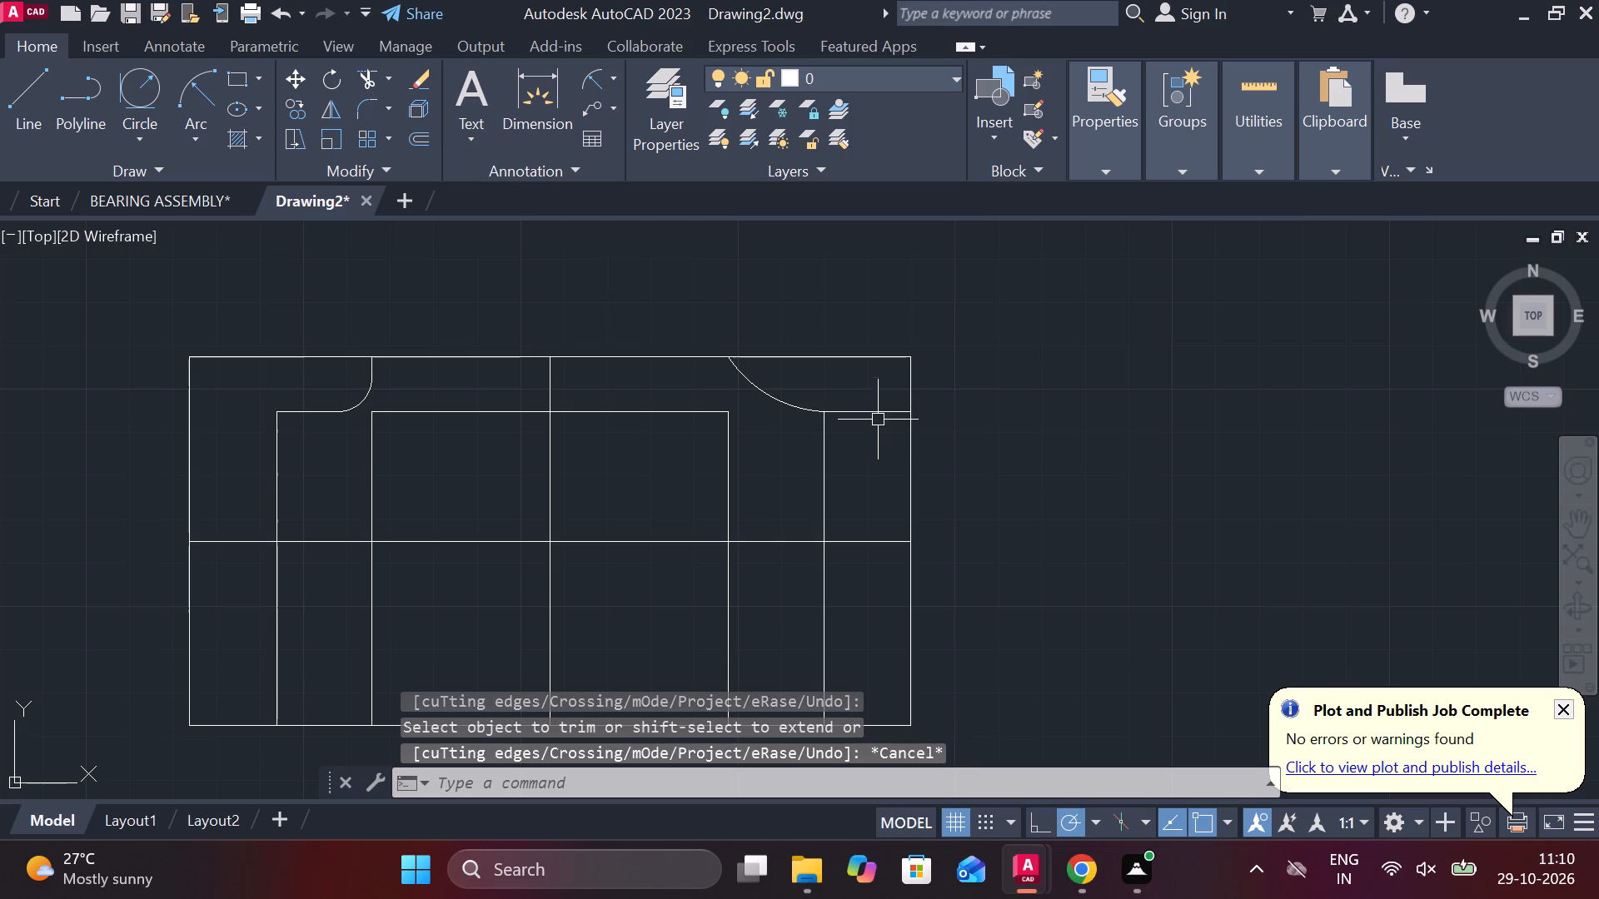
# Offset the short upper horizontal segments on the right and left sides of the view downward by 1 unit each.
pyautogui.click(876, 411)
pyautogui.press('o')
pyautogui.press('Return')
pyautogui.press('Return')
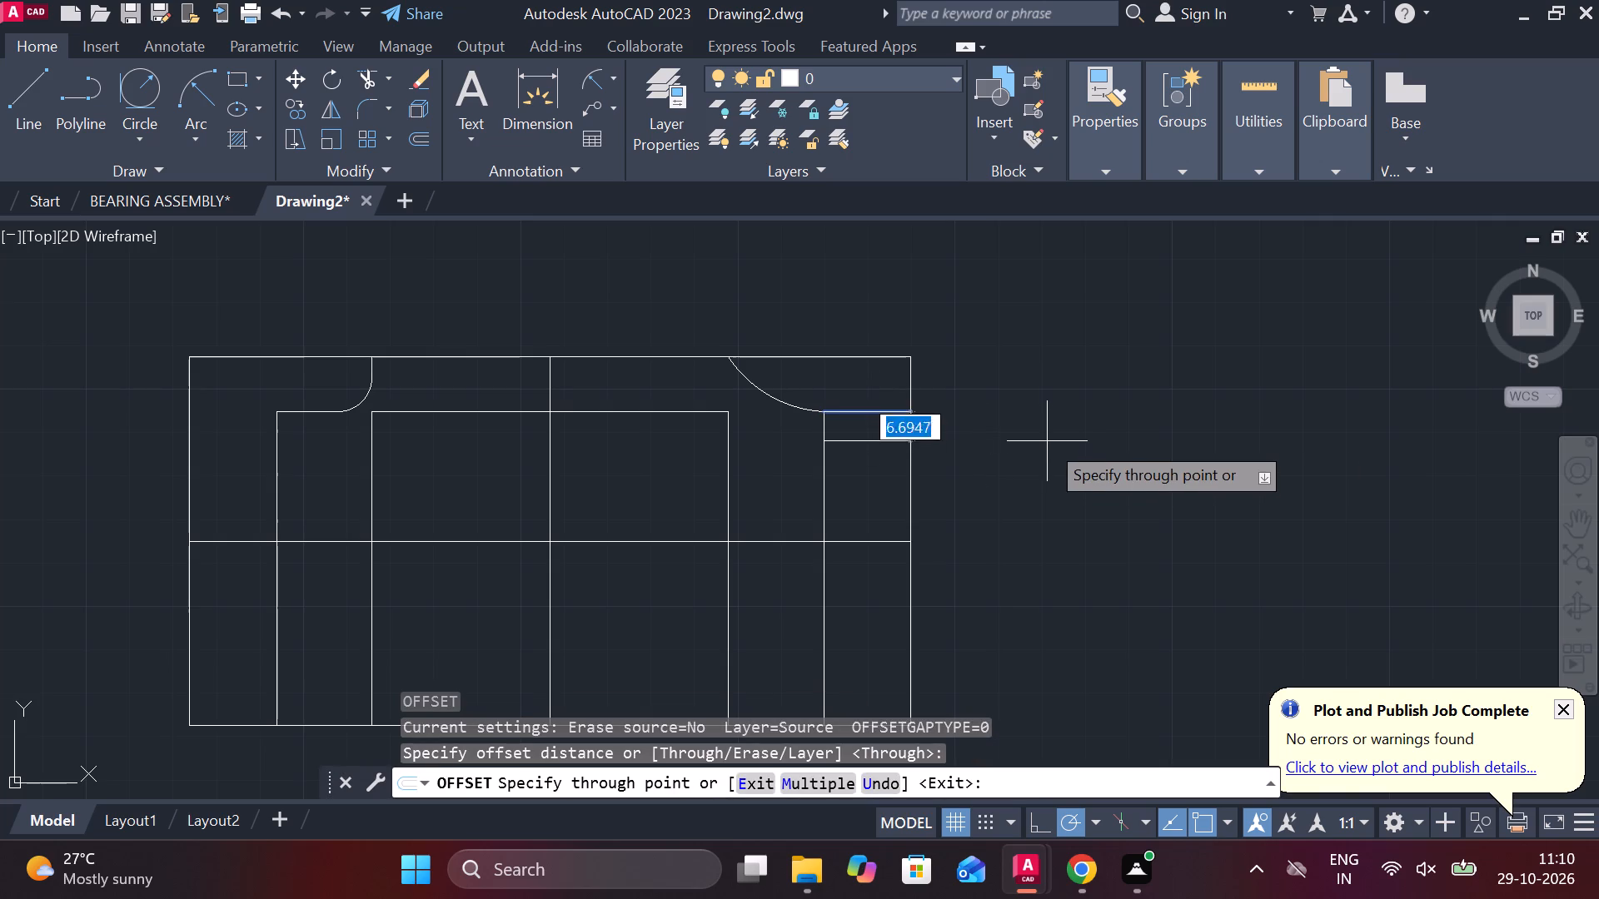
pyautogui.write('1')
pyautogui.press('space')
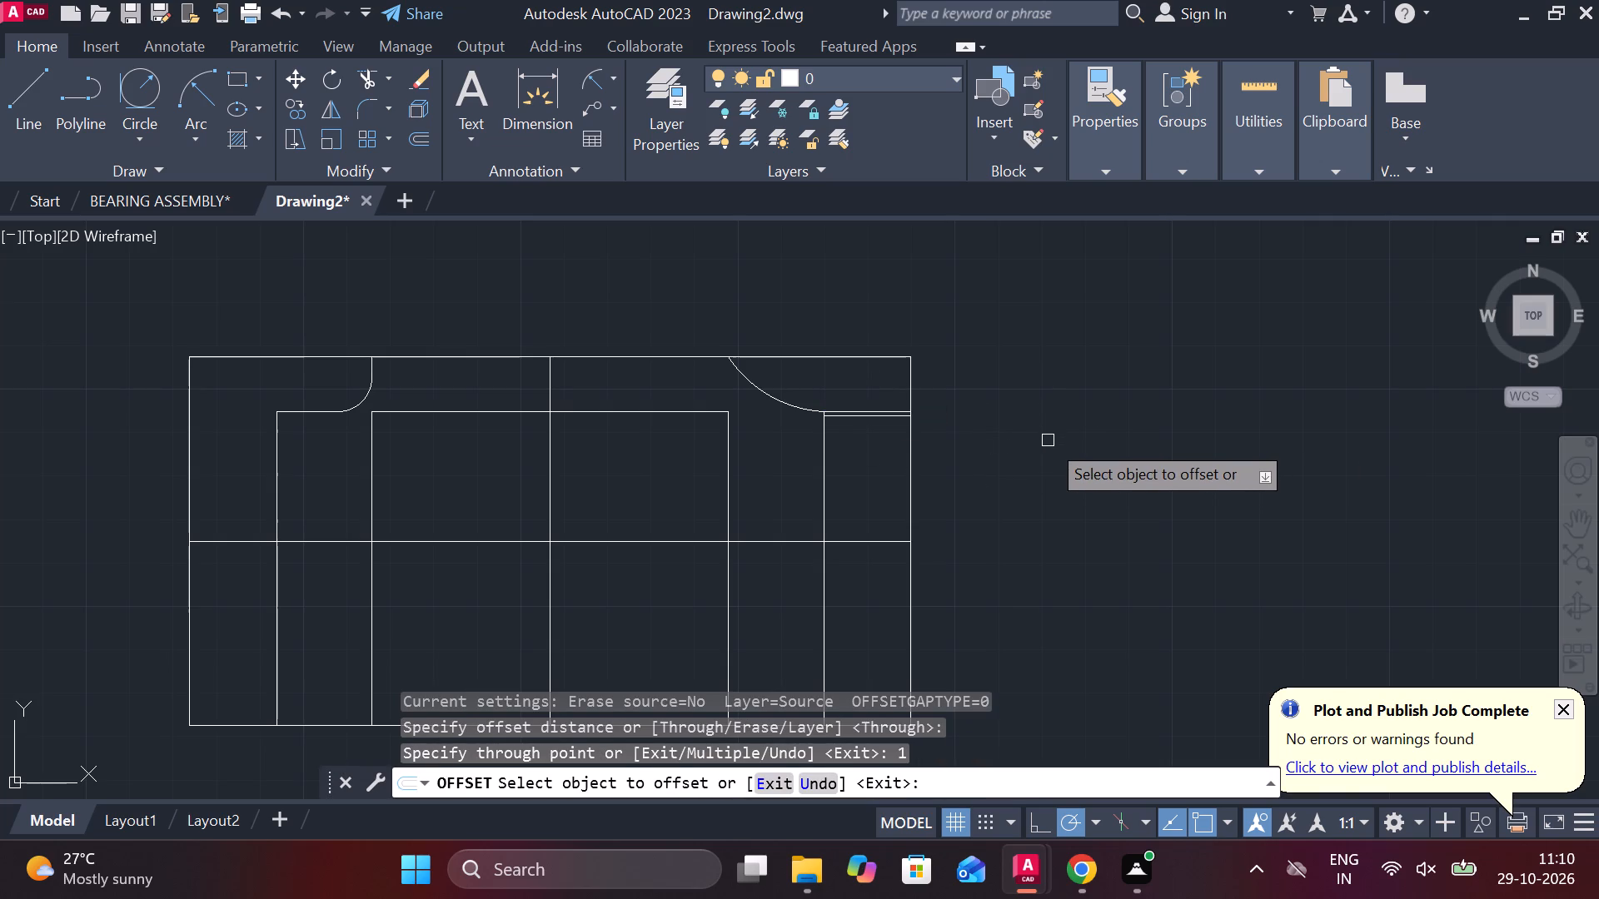
pyautogui.moveTo(996, 489); pyautogui.dragTo(976, 364, button='middle')
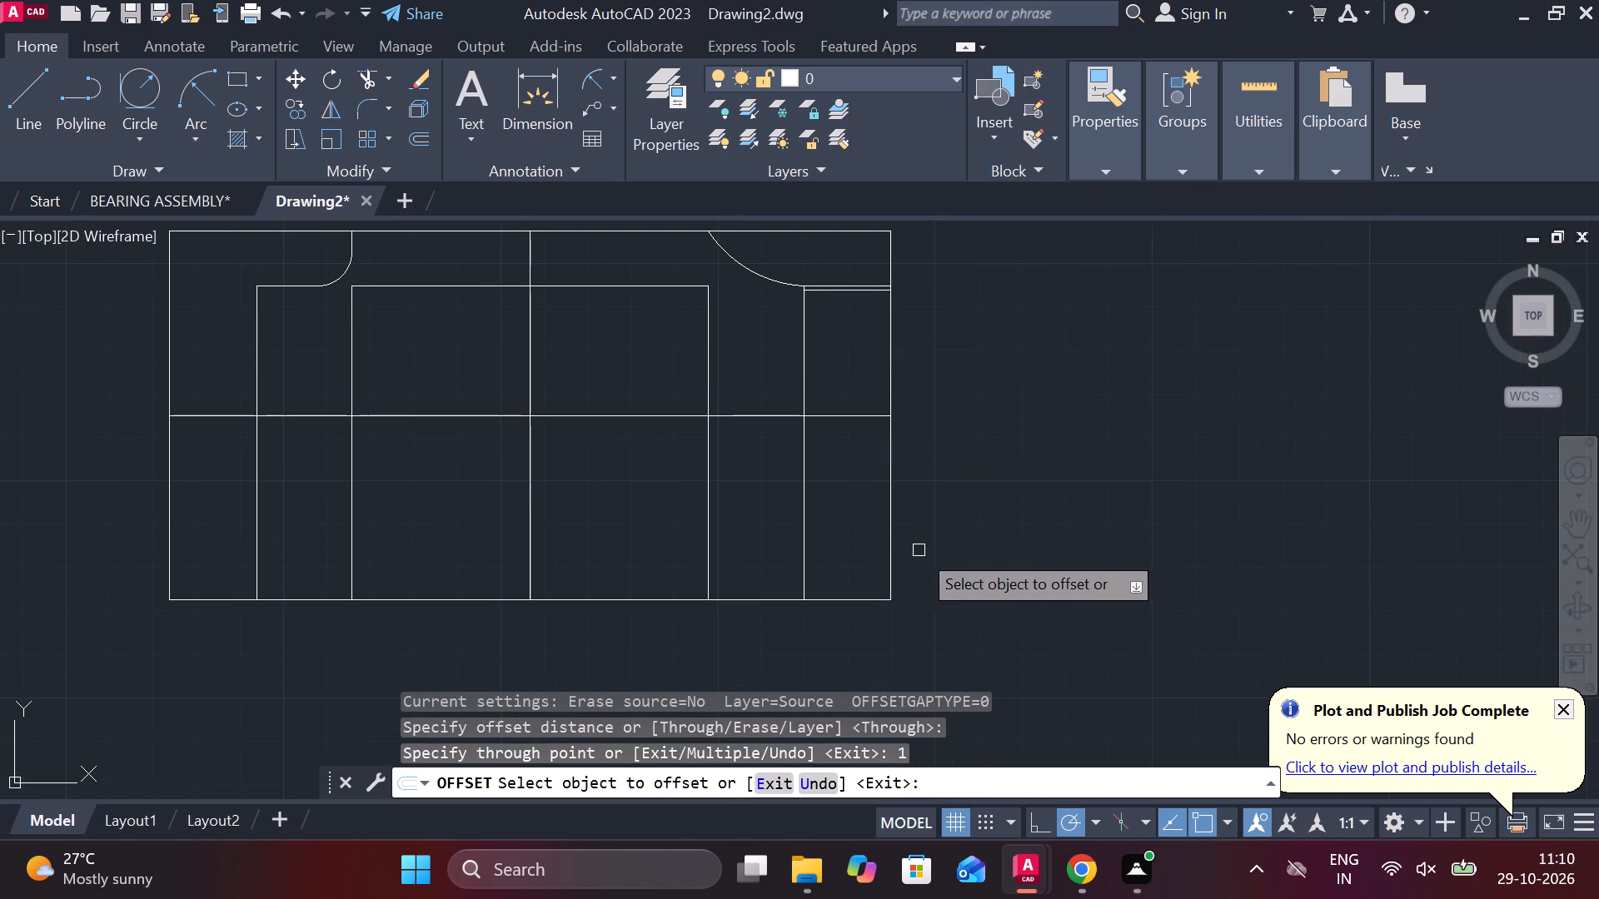
pyautogui.moveTo(899, 540); pyautogui.dragTo(1244, 666, button='middle')
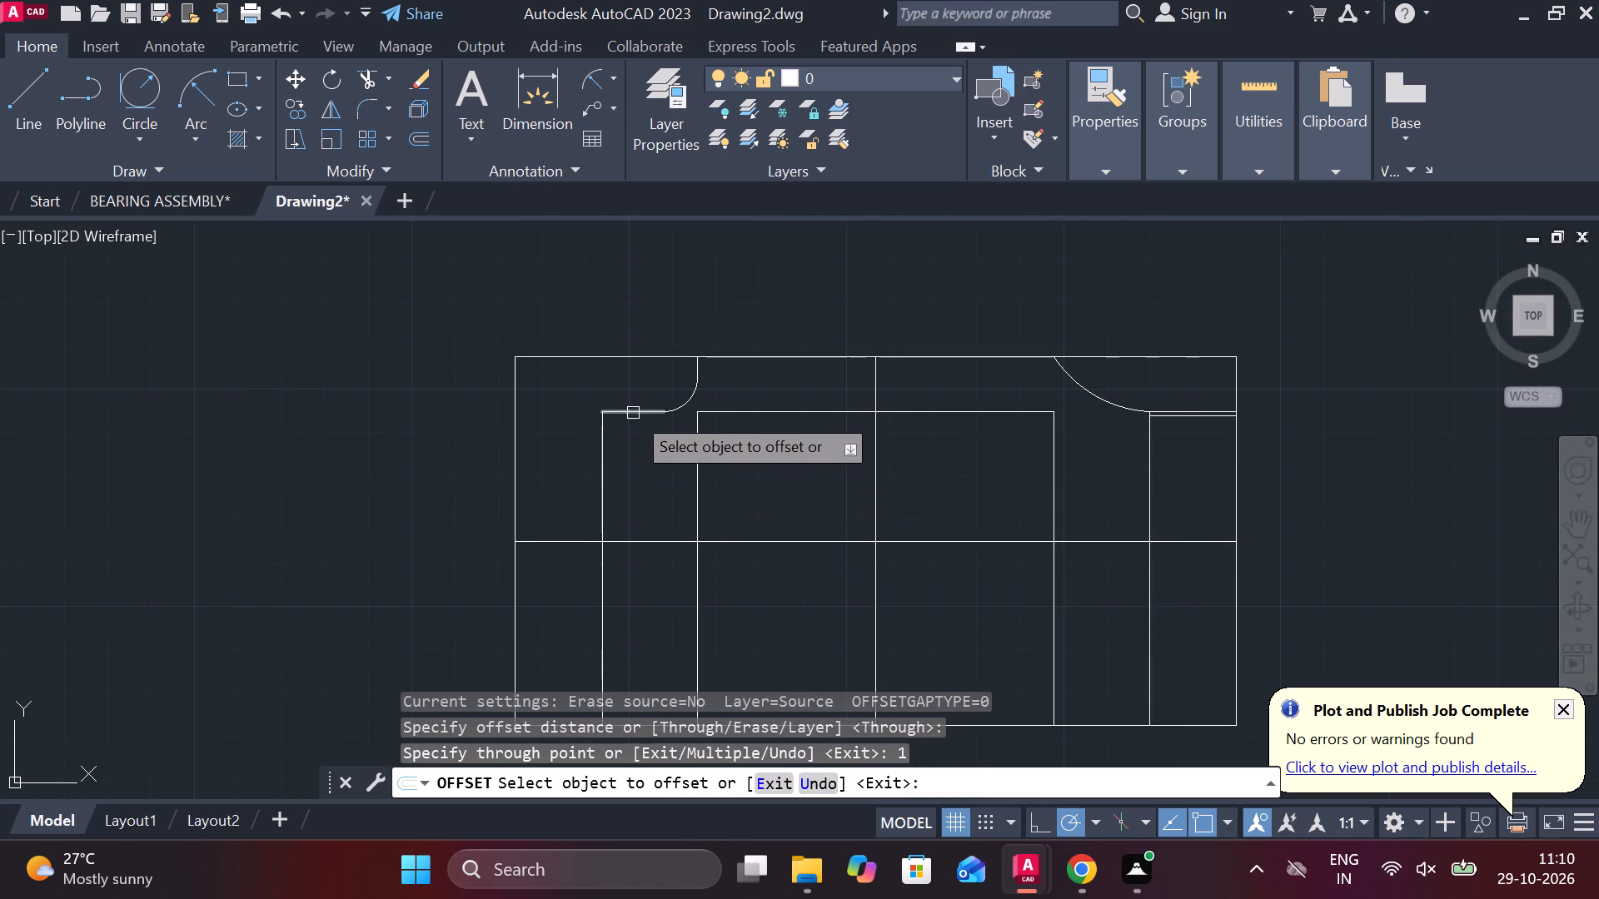
pyautogui.click(633, 413)
pyautogui.write('1')
pyautogui.press('space')
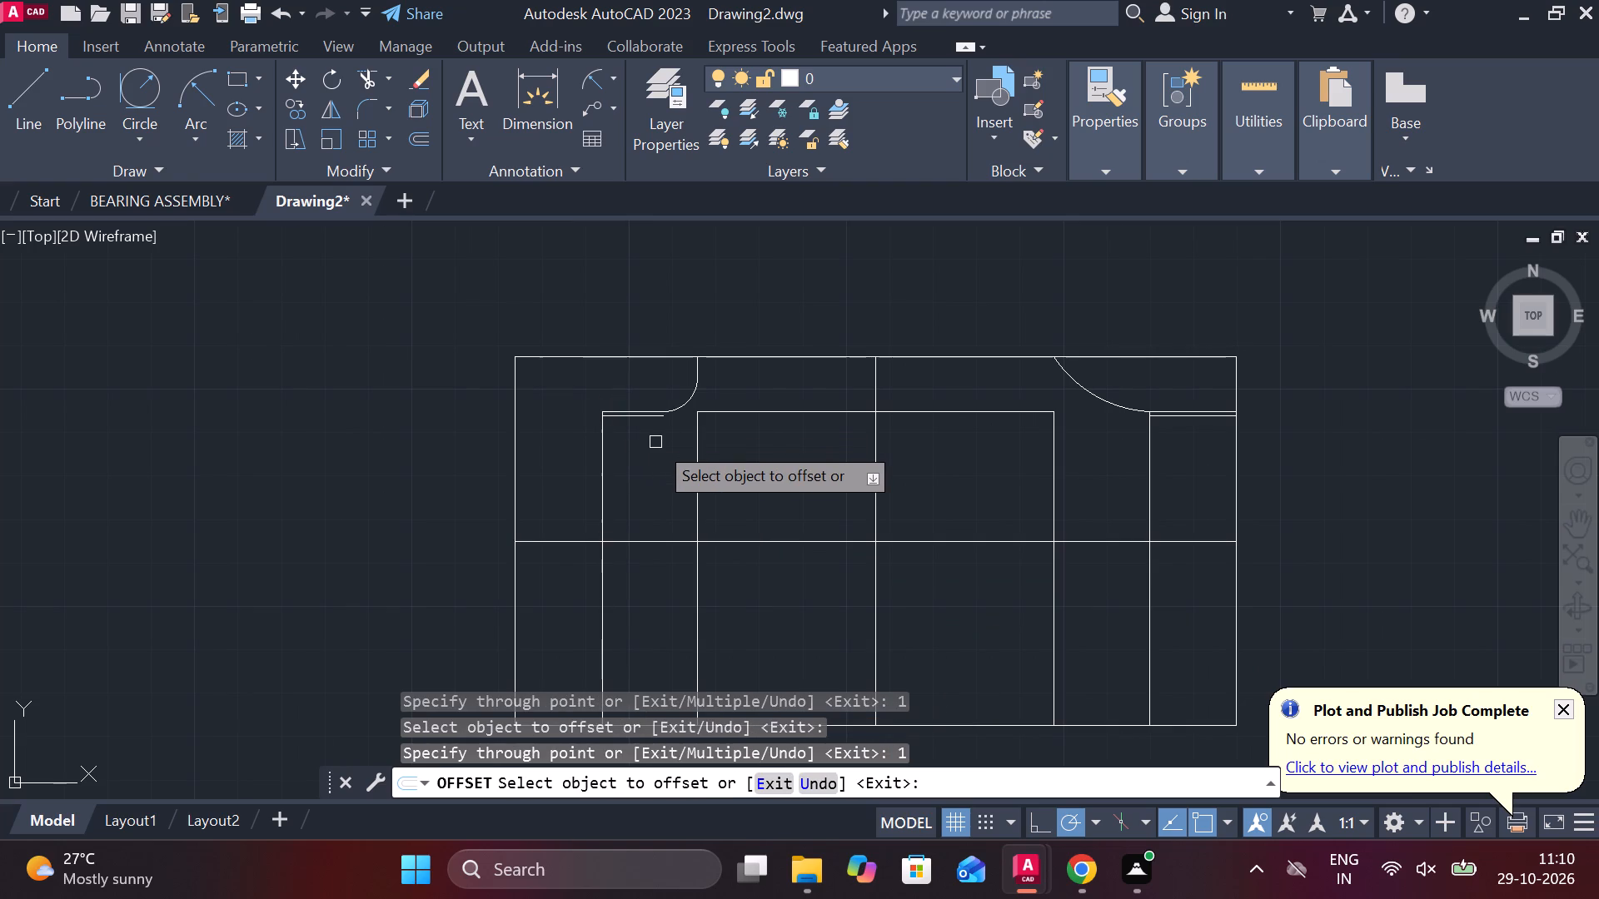
pyautogui.scroll(2, 655, 442)
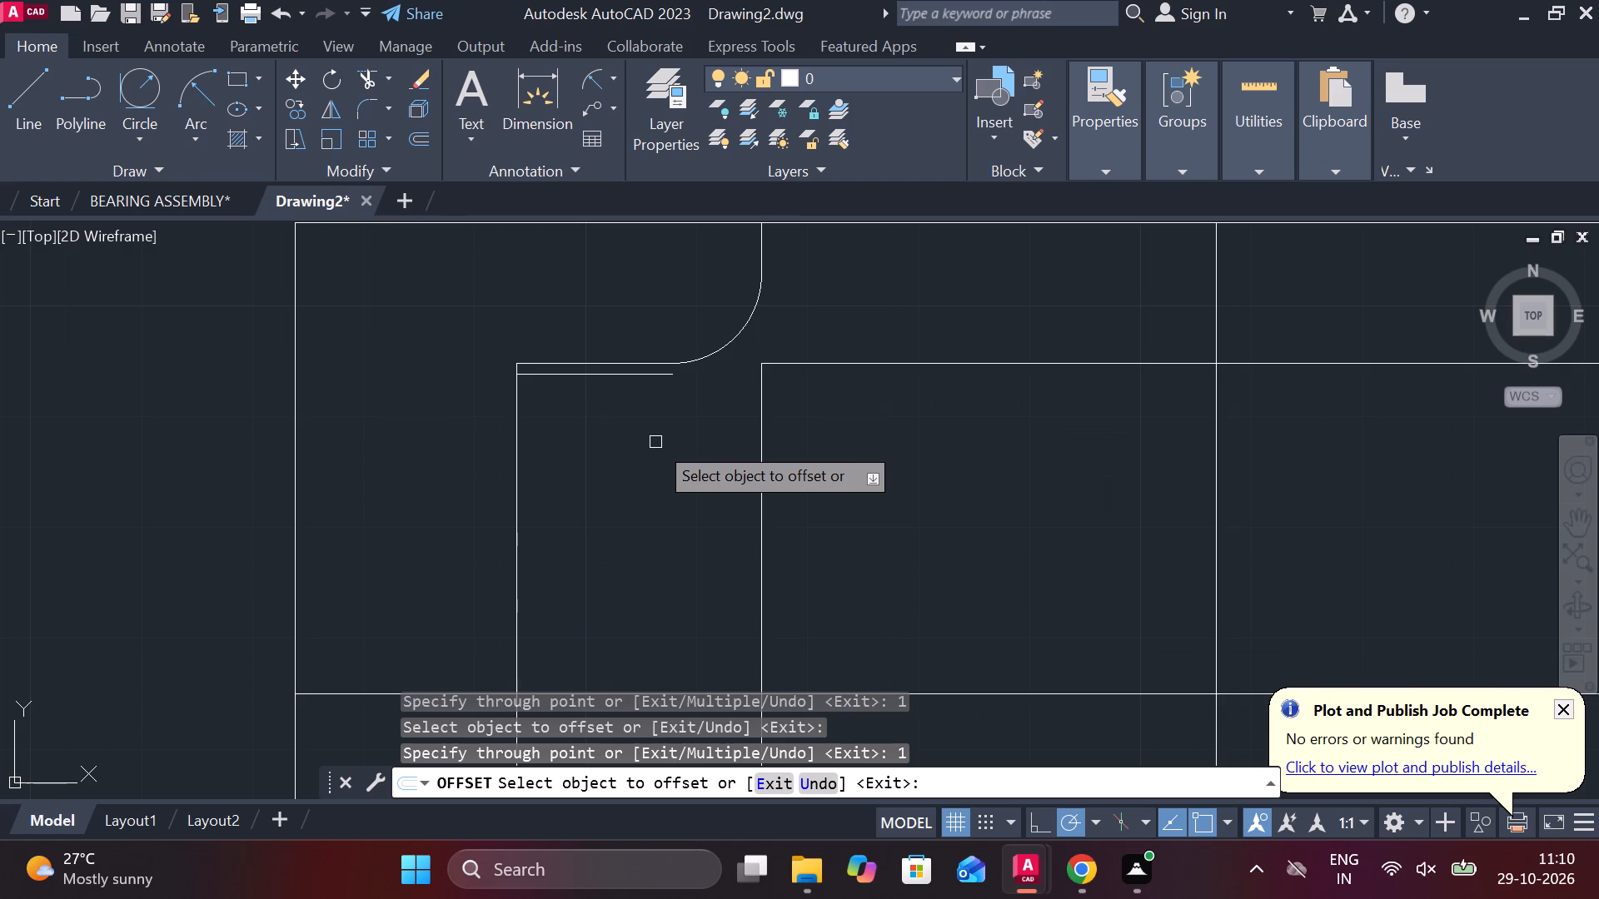
pyautogui.press('Escape')
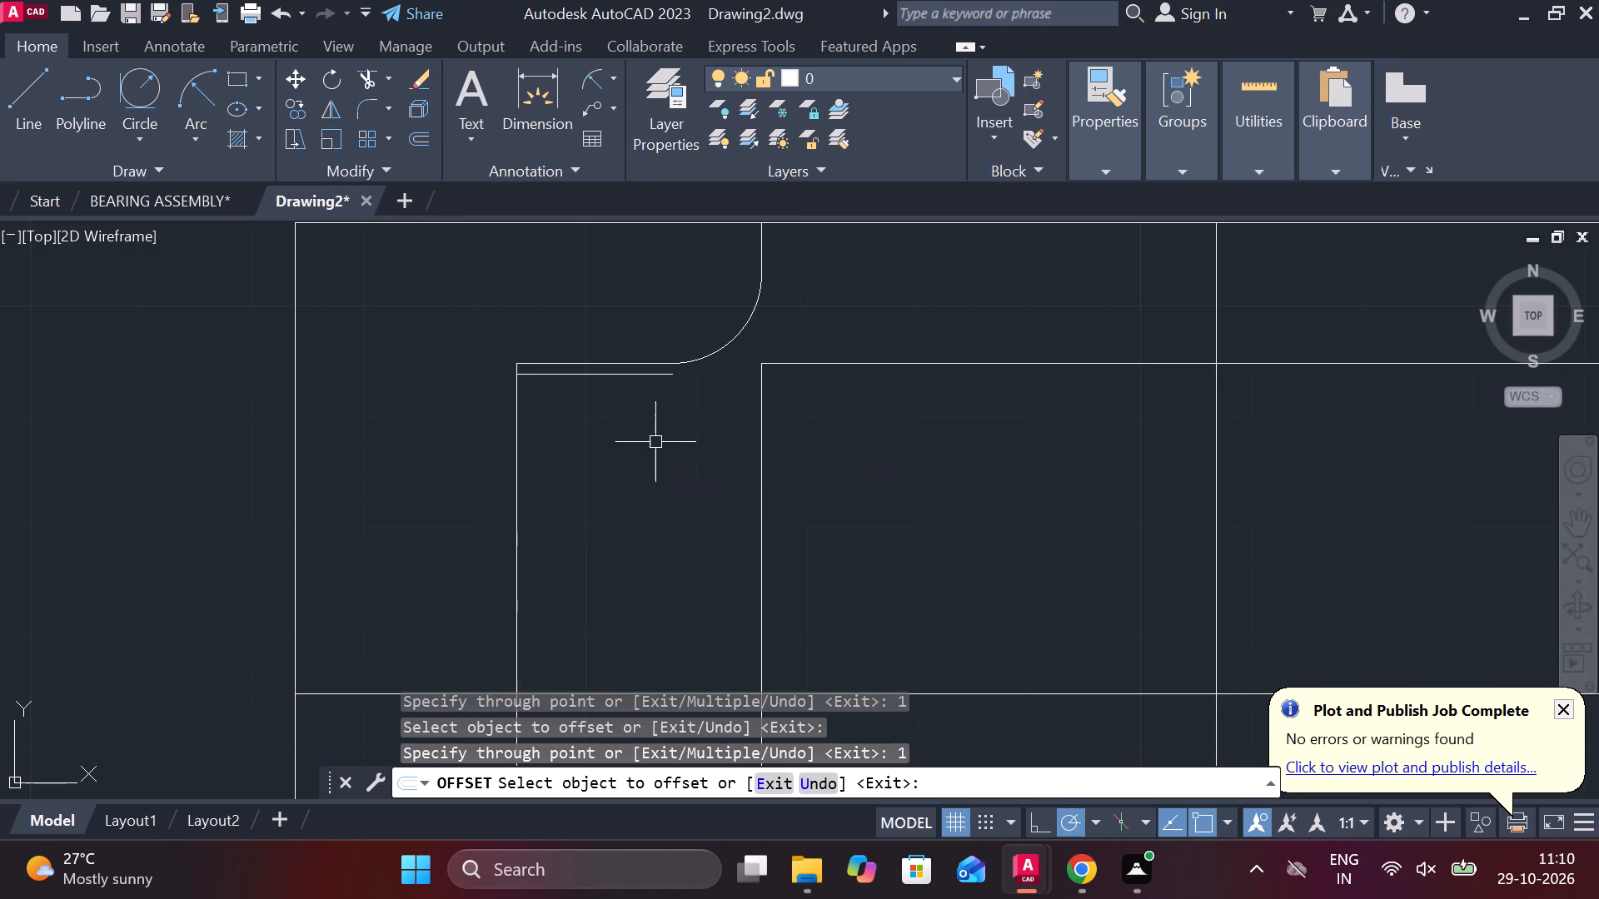
# Draw a short vertical line from the left rounded corner's lower end down to the end of the 1-unit offset line.
pyautogui.press('l')
pyautogui.press('Return')
pyautogui.scroll(1, 665, 395)
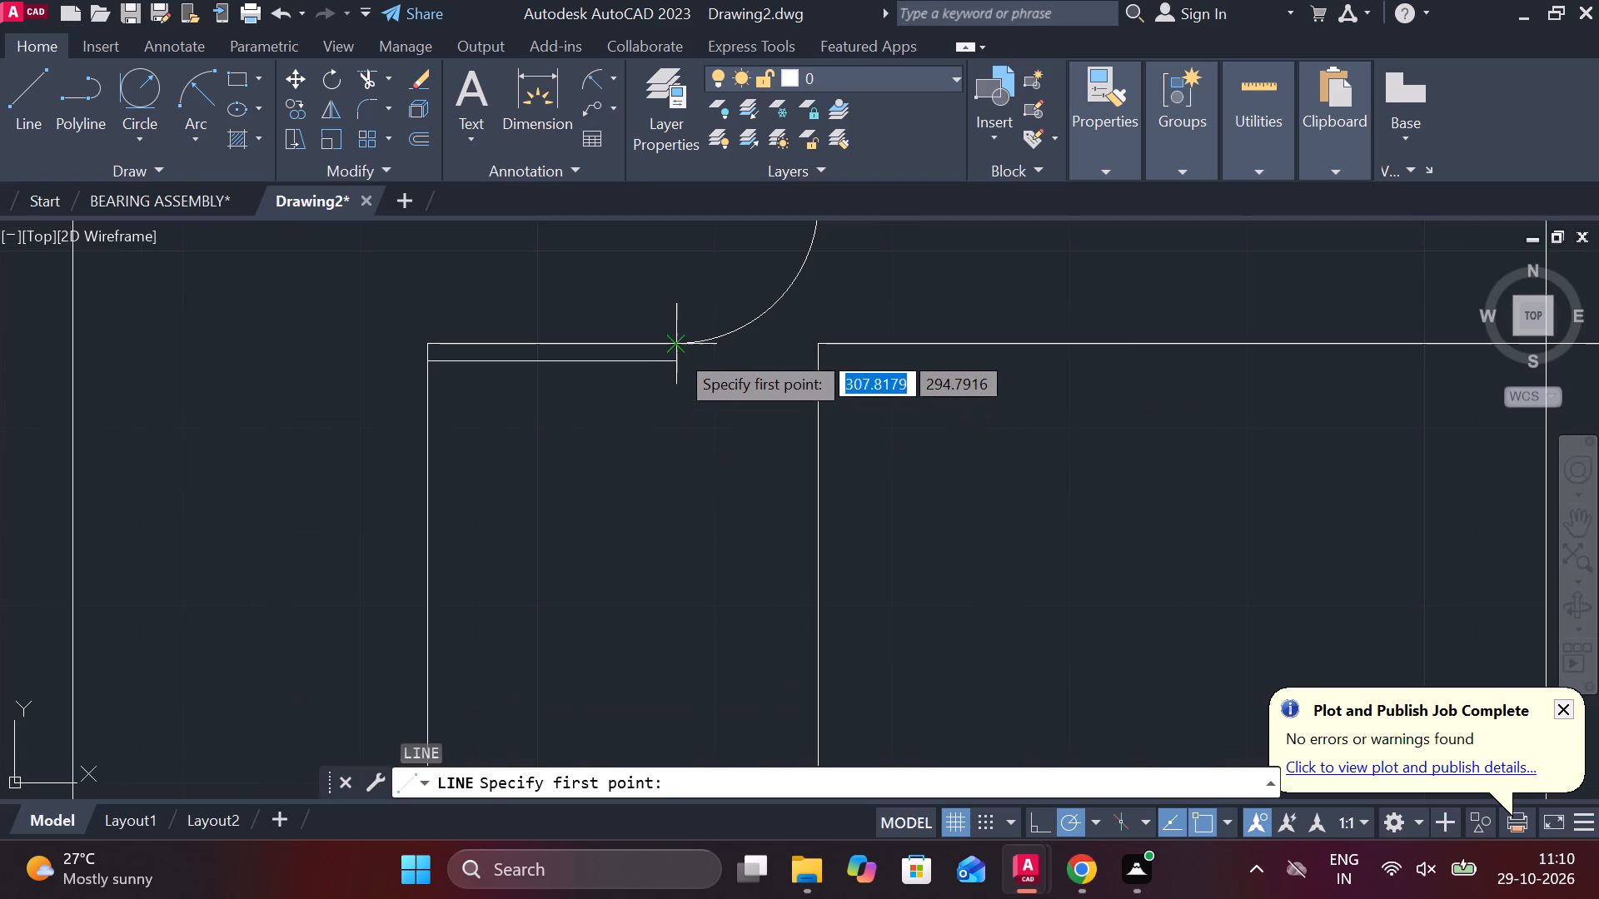
pyautogui.click(676, 350)
pyautogui.click(676, 364)
pyautogui.press('Escape')
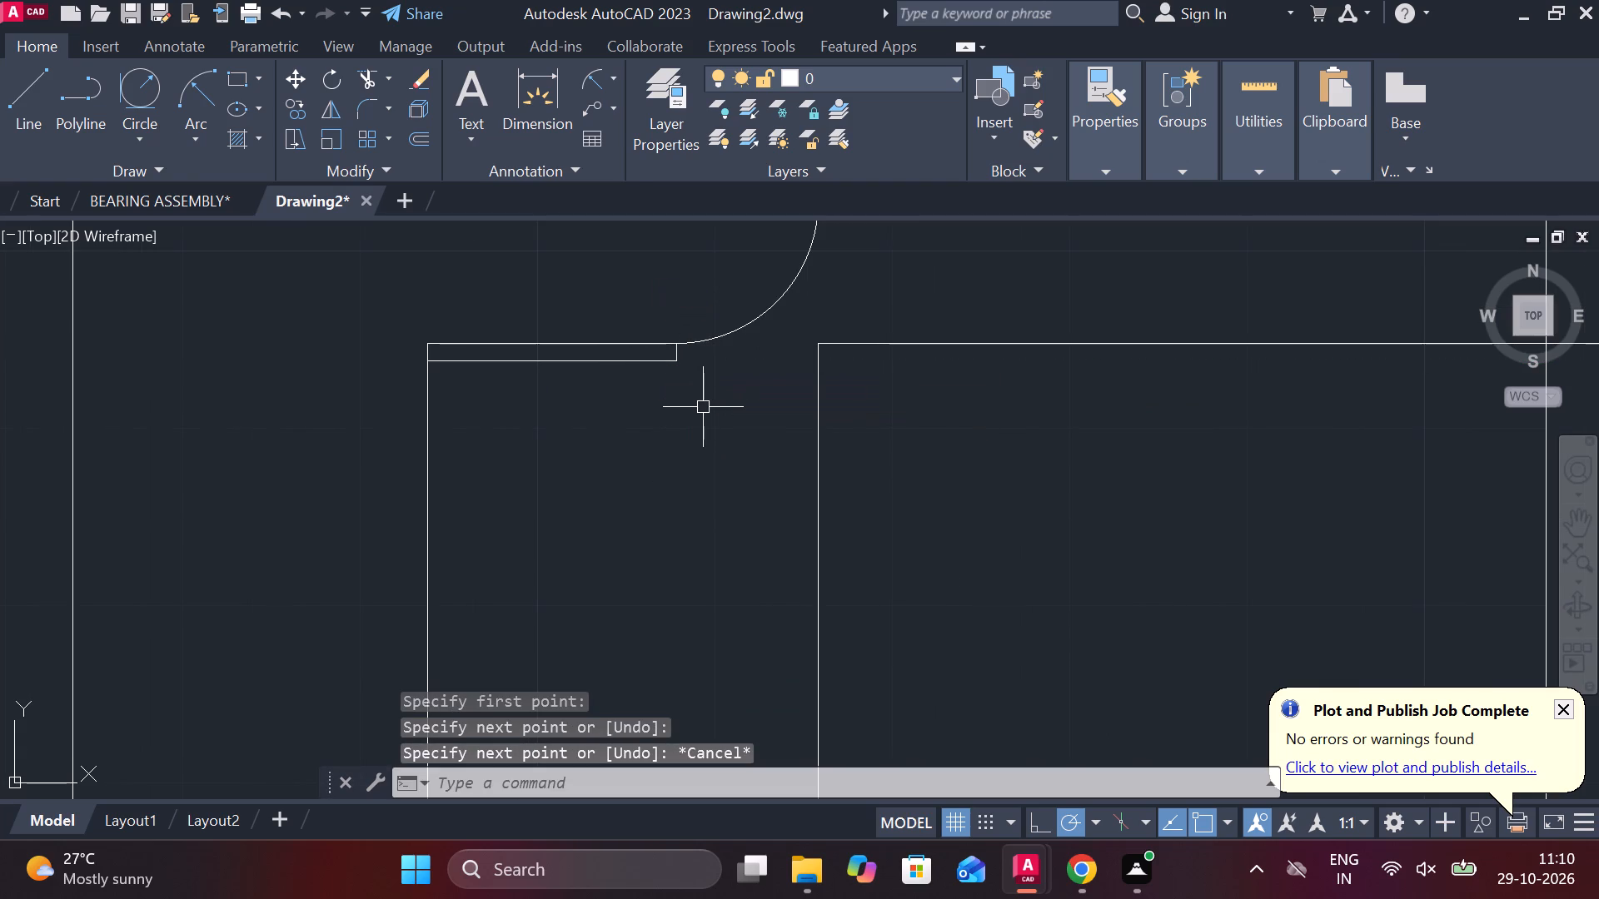
# Trim away the original left horizontal segment and the stub of the vertical line above the 1-unit offset line.
pyautogui.write('TR')
pyautogui.press('space')
pyautogui.click(614, 342)
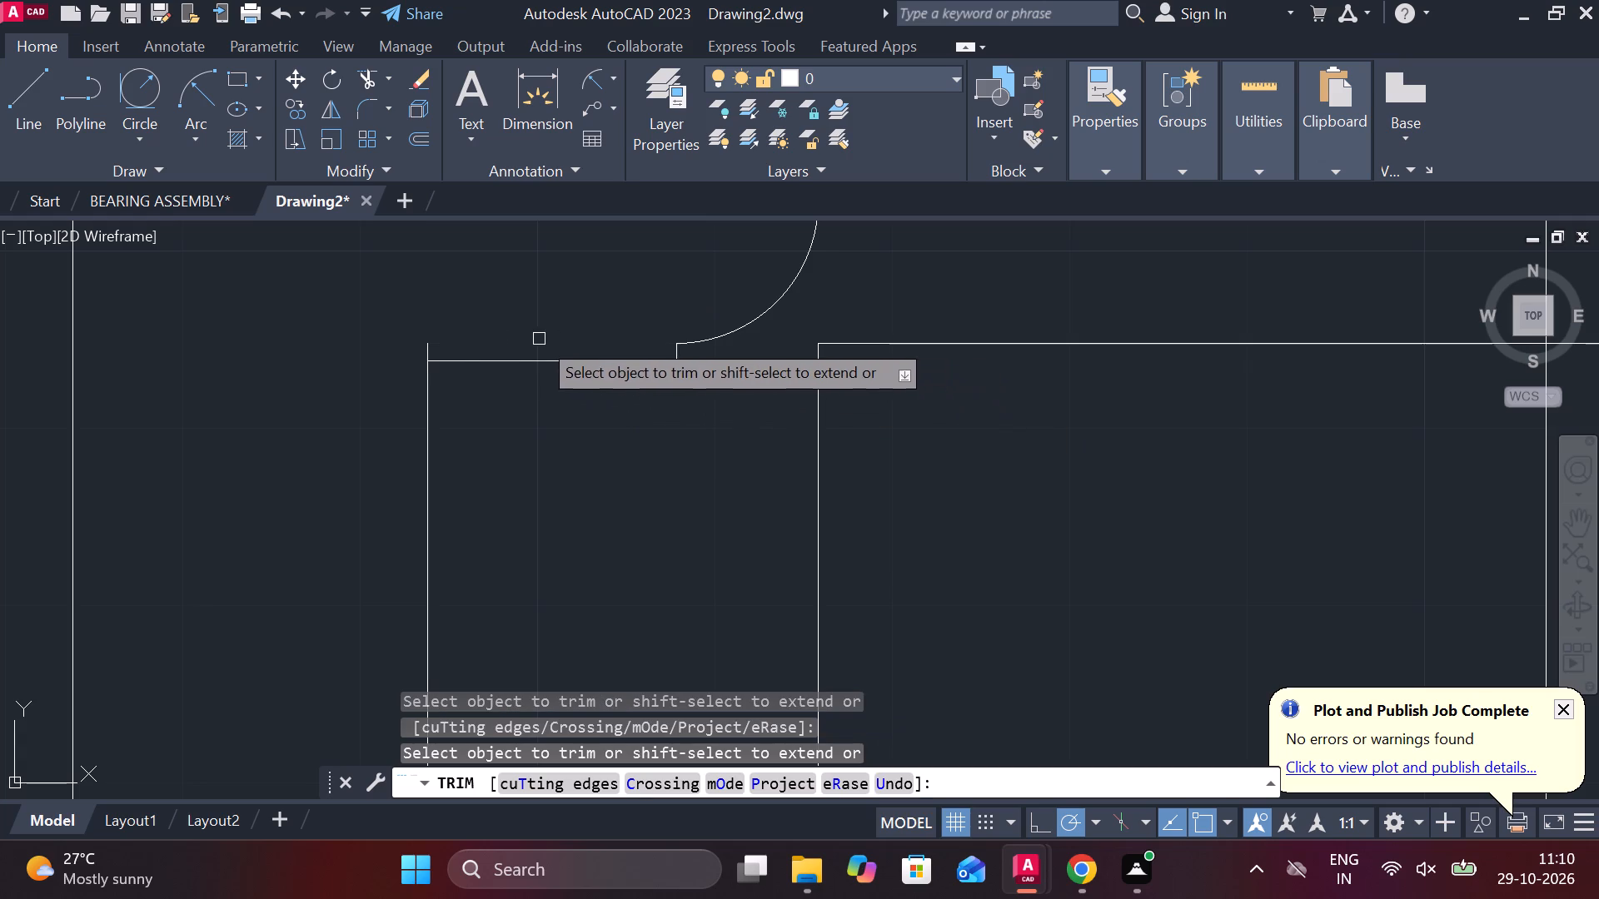
pyautogui.click(433, 346)
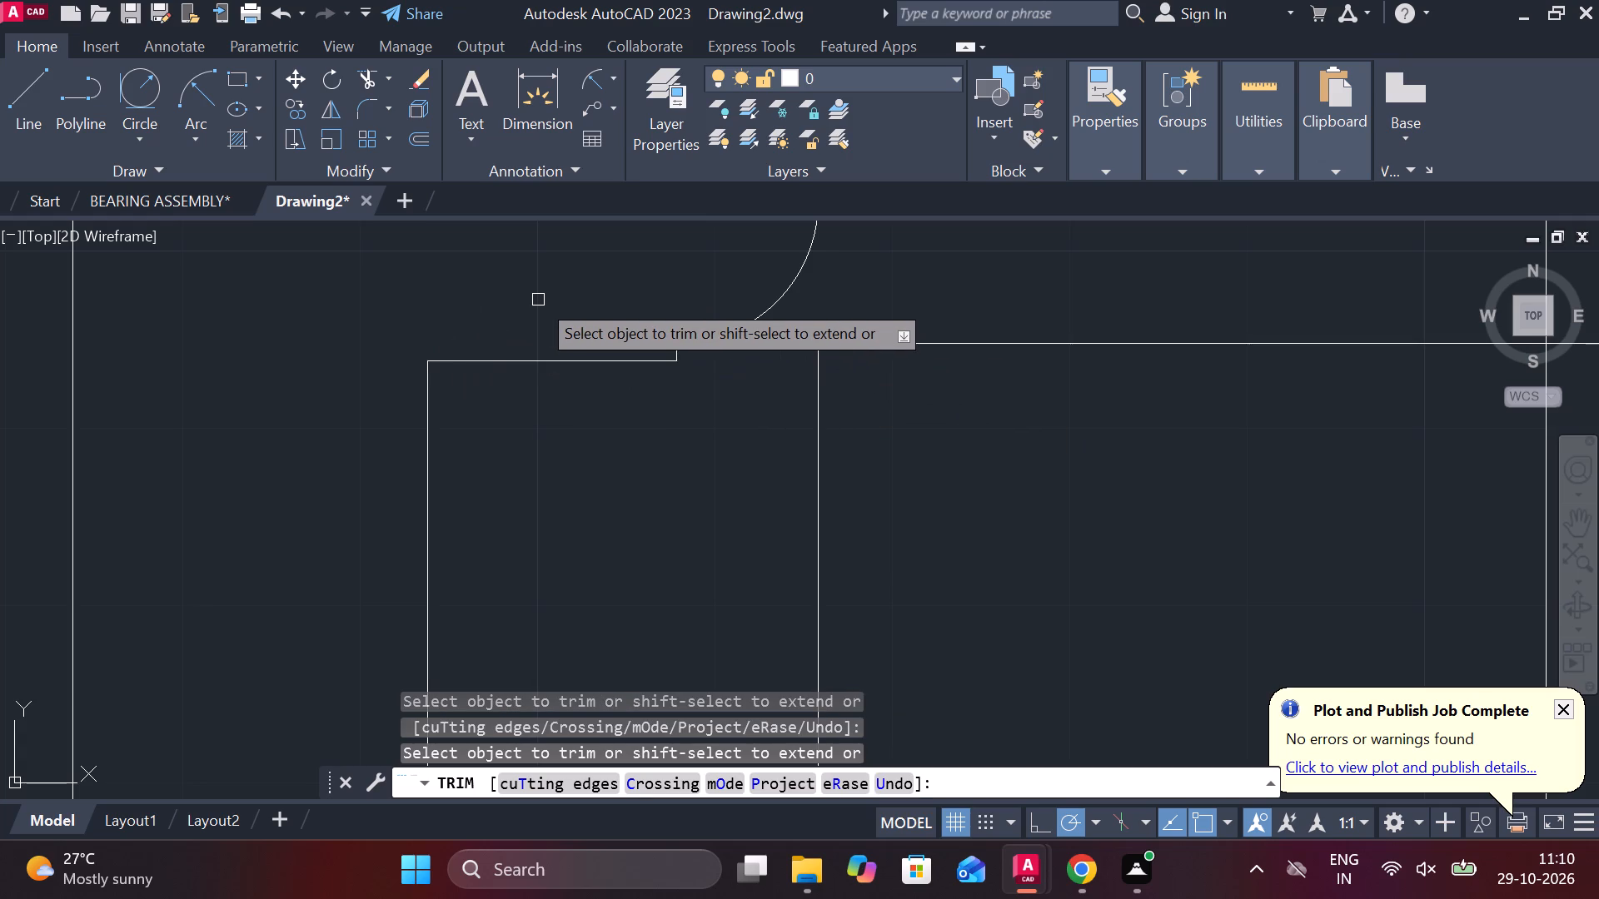
pyautogui.press('Escape')
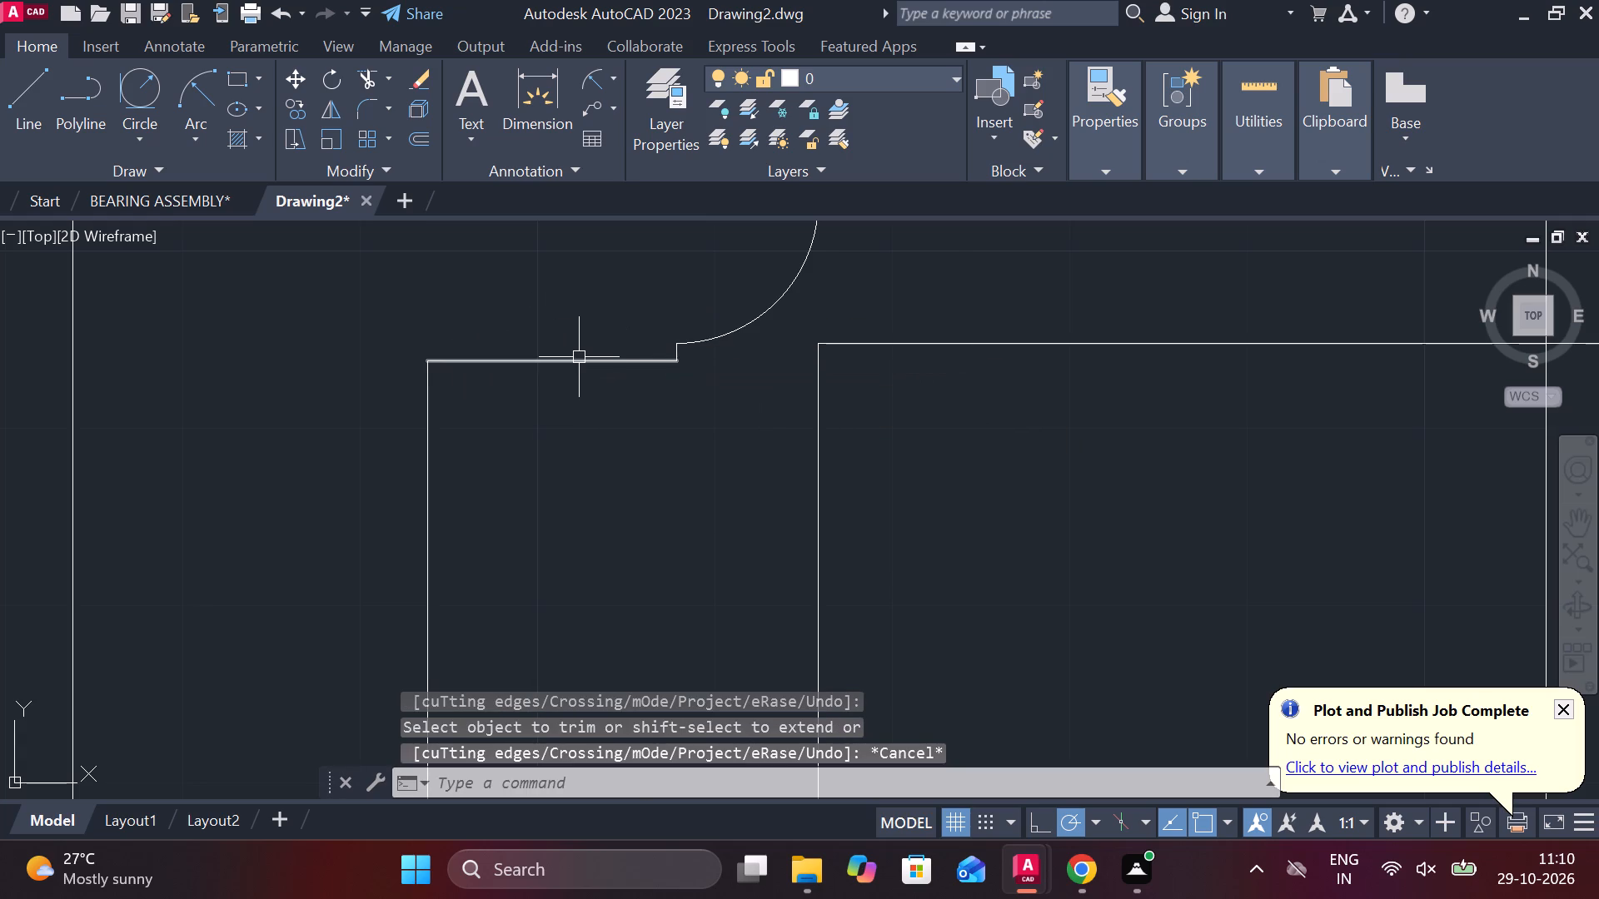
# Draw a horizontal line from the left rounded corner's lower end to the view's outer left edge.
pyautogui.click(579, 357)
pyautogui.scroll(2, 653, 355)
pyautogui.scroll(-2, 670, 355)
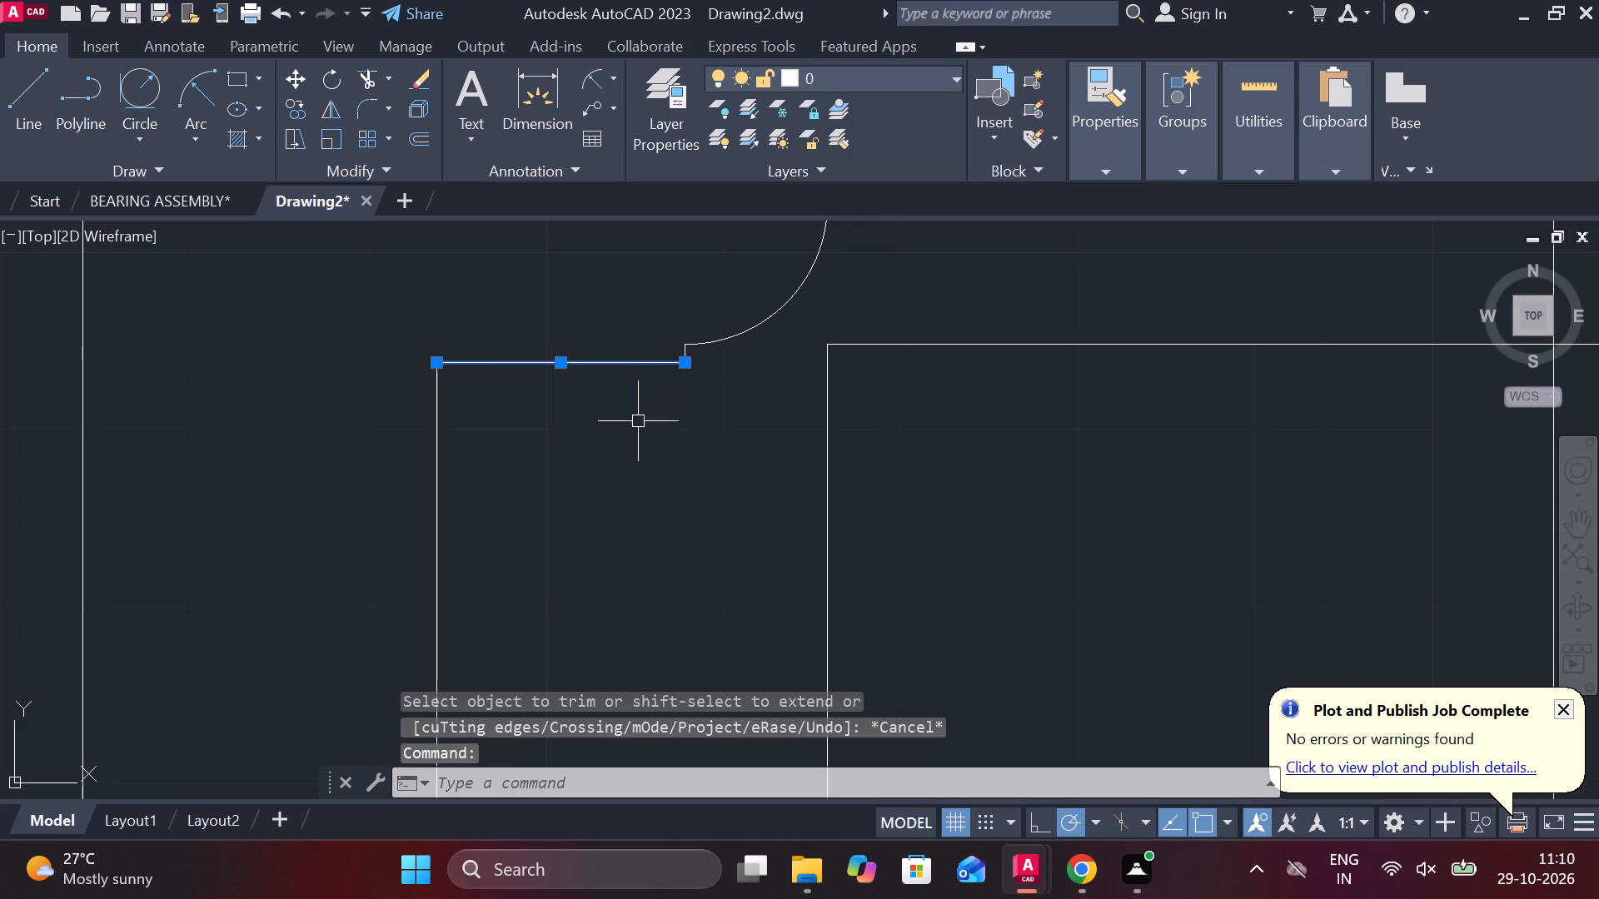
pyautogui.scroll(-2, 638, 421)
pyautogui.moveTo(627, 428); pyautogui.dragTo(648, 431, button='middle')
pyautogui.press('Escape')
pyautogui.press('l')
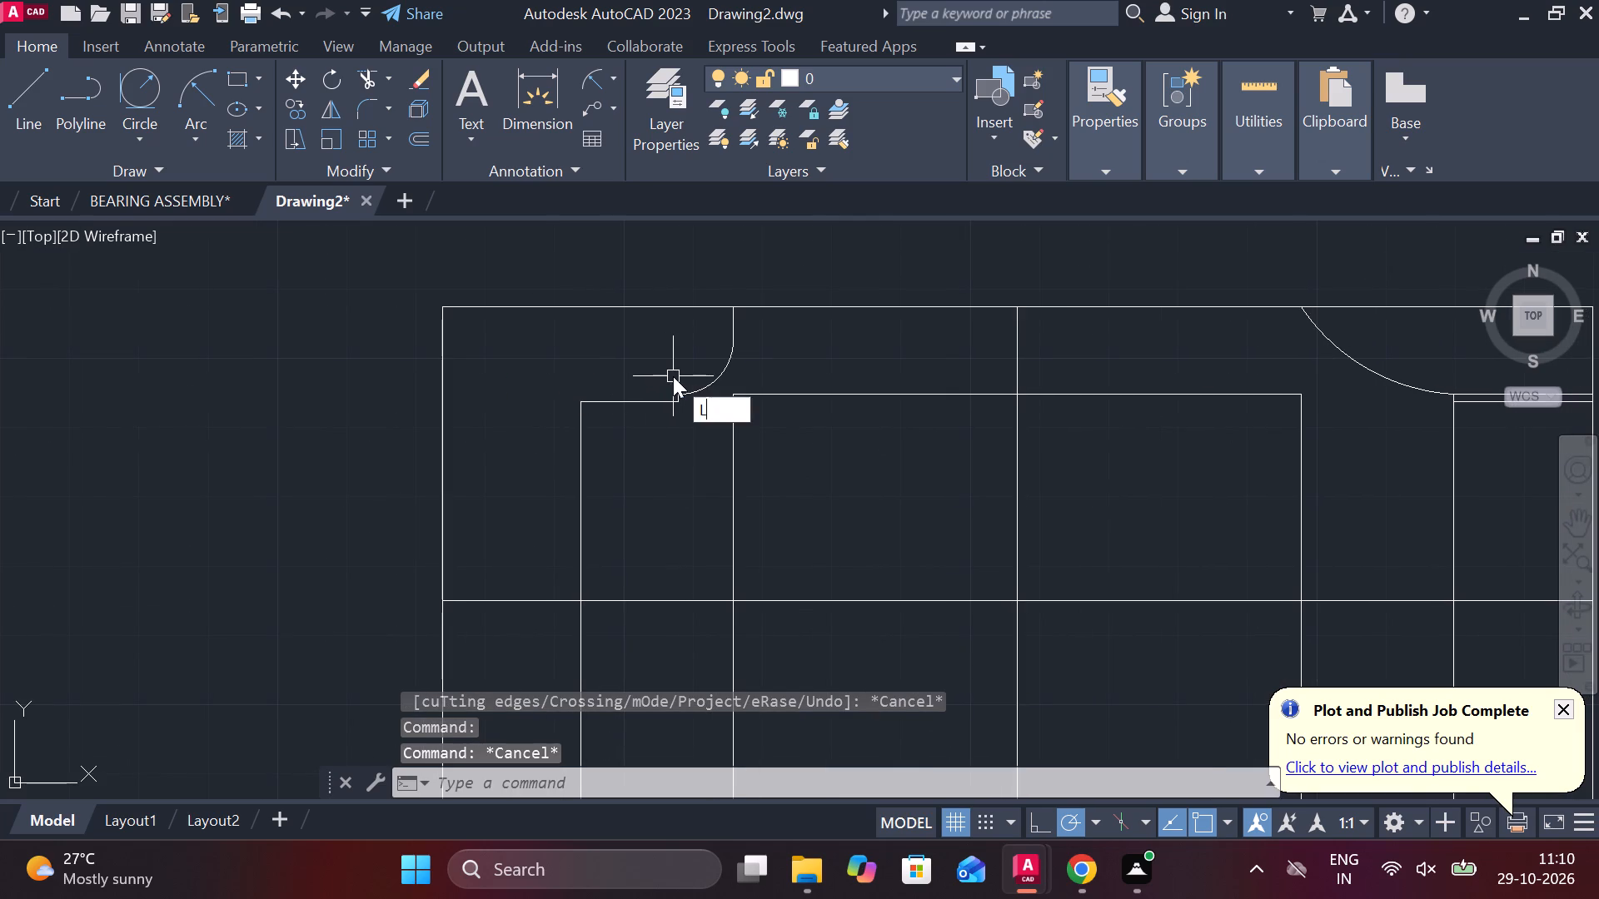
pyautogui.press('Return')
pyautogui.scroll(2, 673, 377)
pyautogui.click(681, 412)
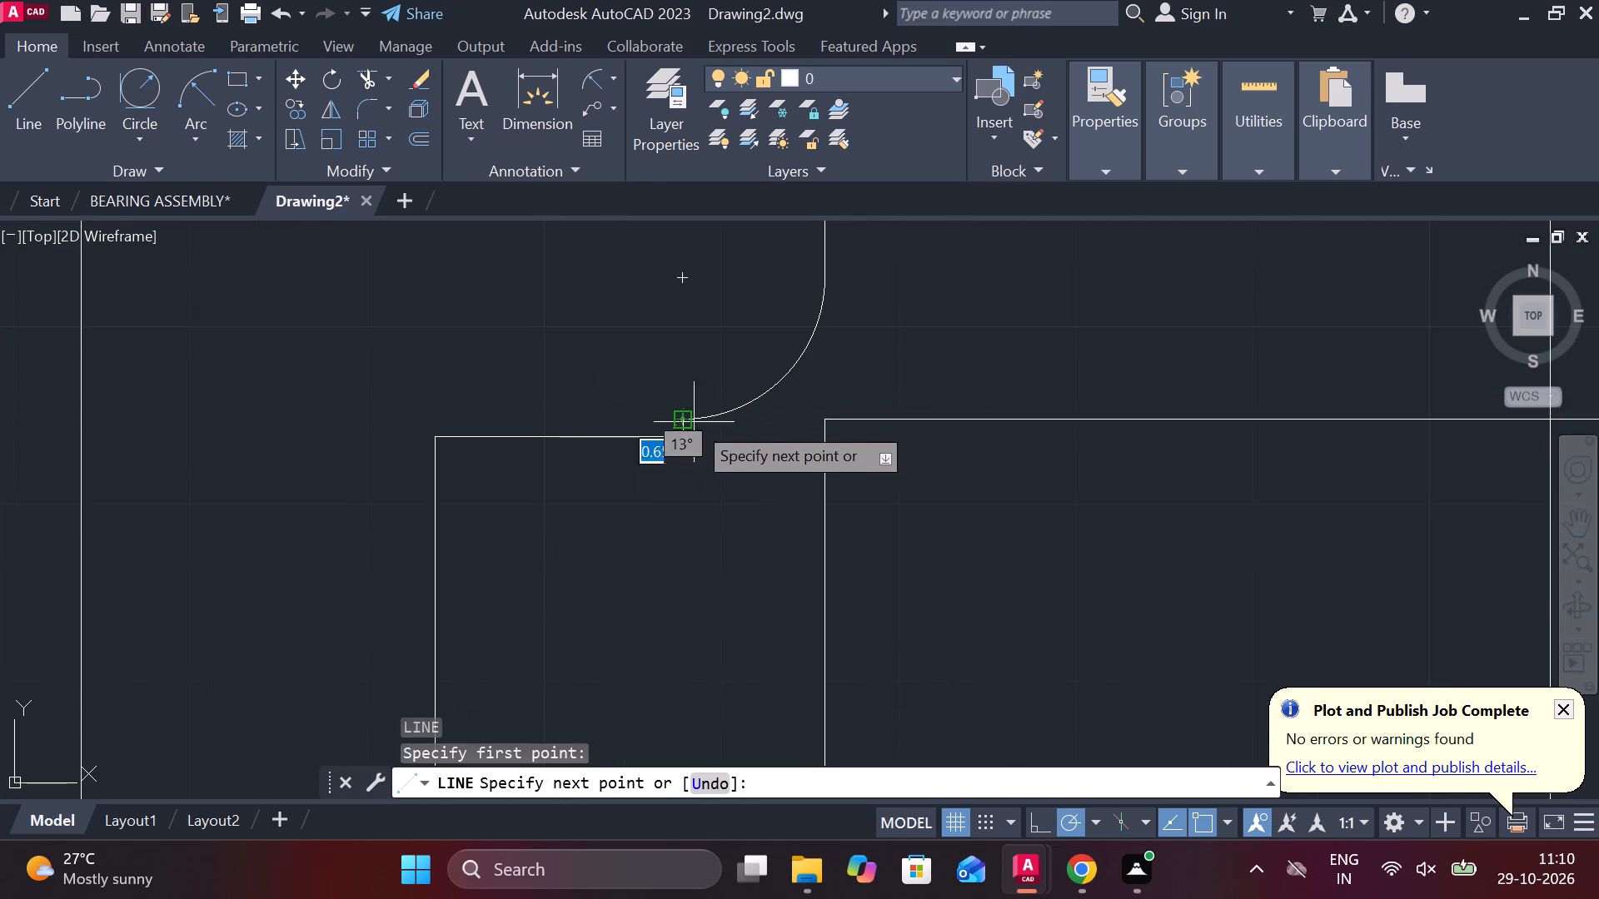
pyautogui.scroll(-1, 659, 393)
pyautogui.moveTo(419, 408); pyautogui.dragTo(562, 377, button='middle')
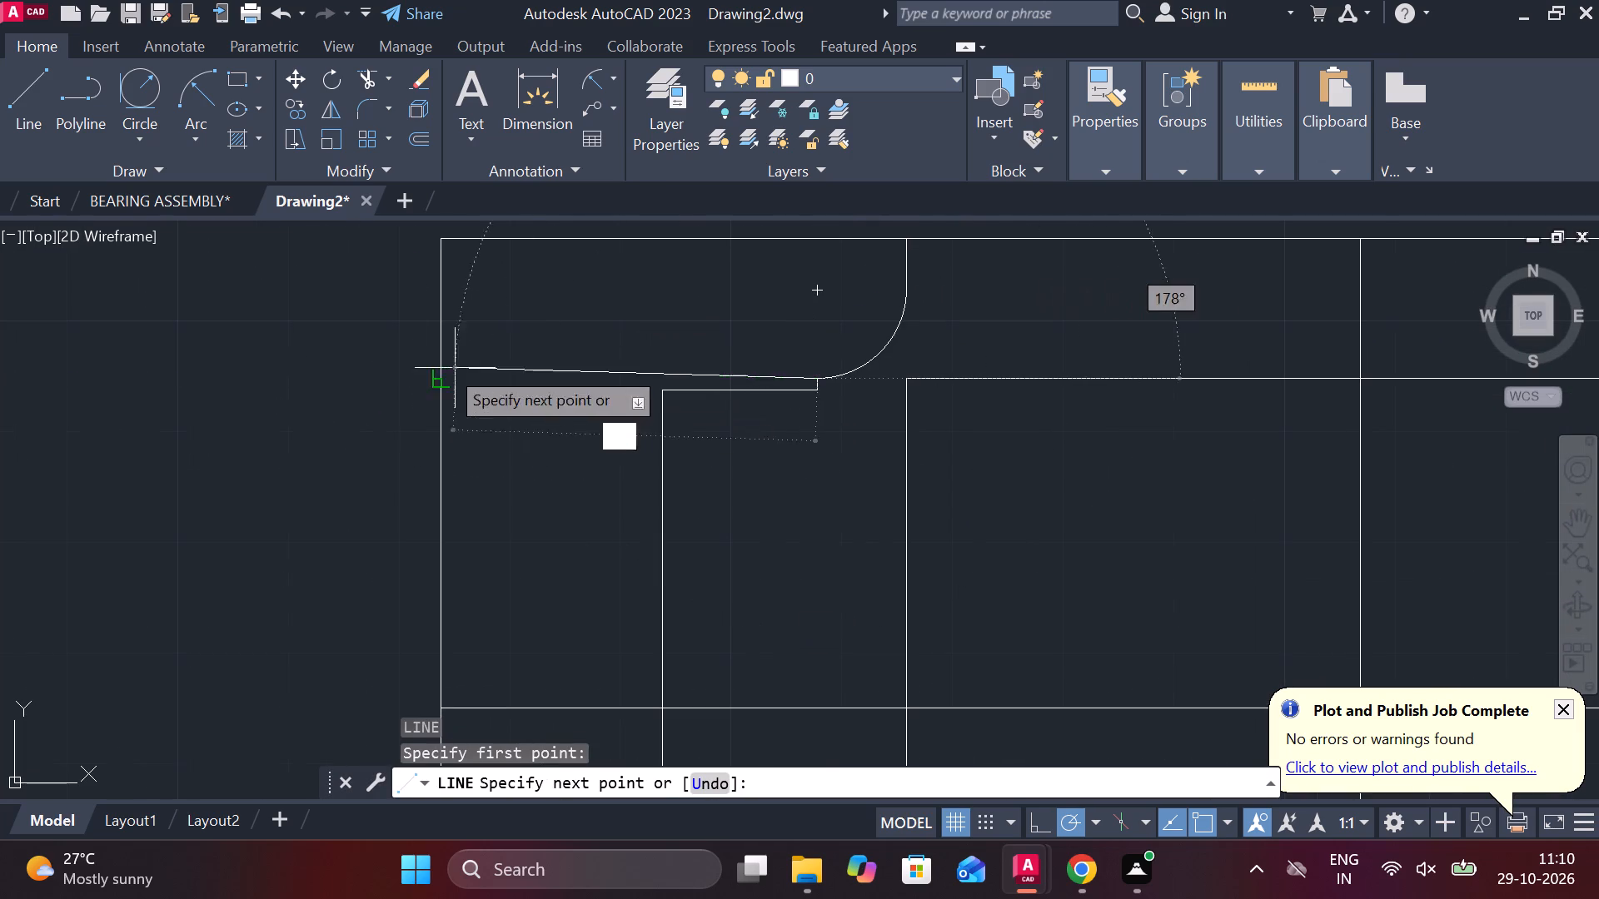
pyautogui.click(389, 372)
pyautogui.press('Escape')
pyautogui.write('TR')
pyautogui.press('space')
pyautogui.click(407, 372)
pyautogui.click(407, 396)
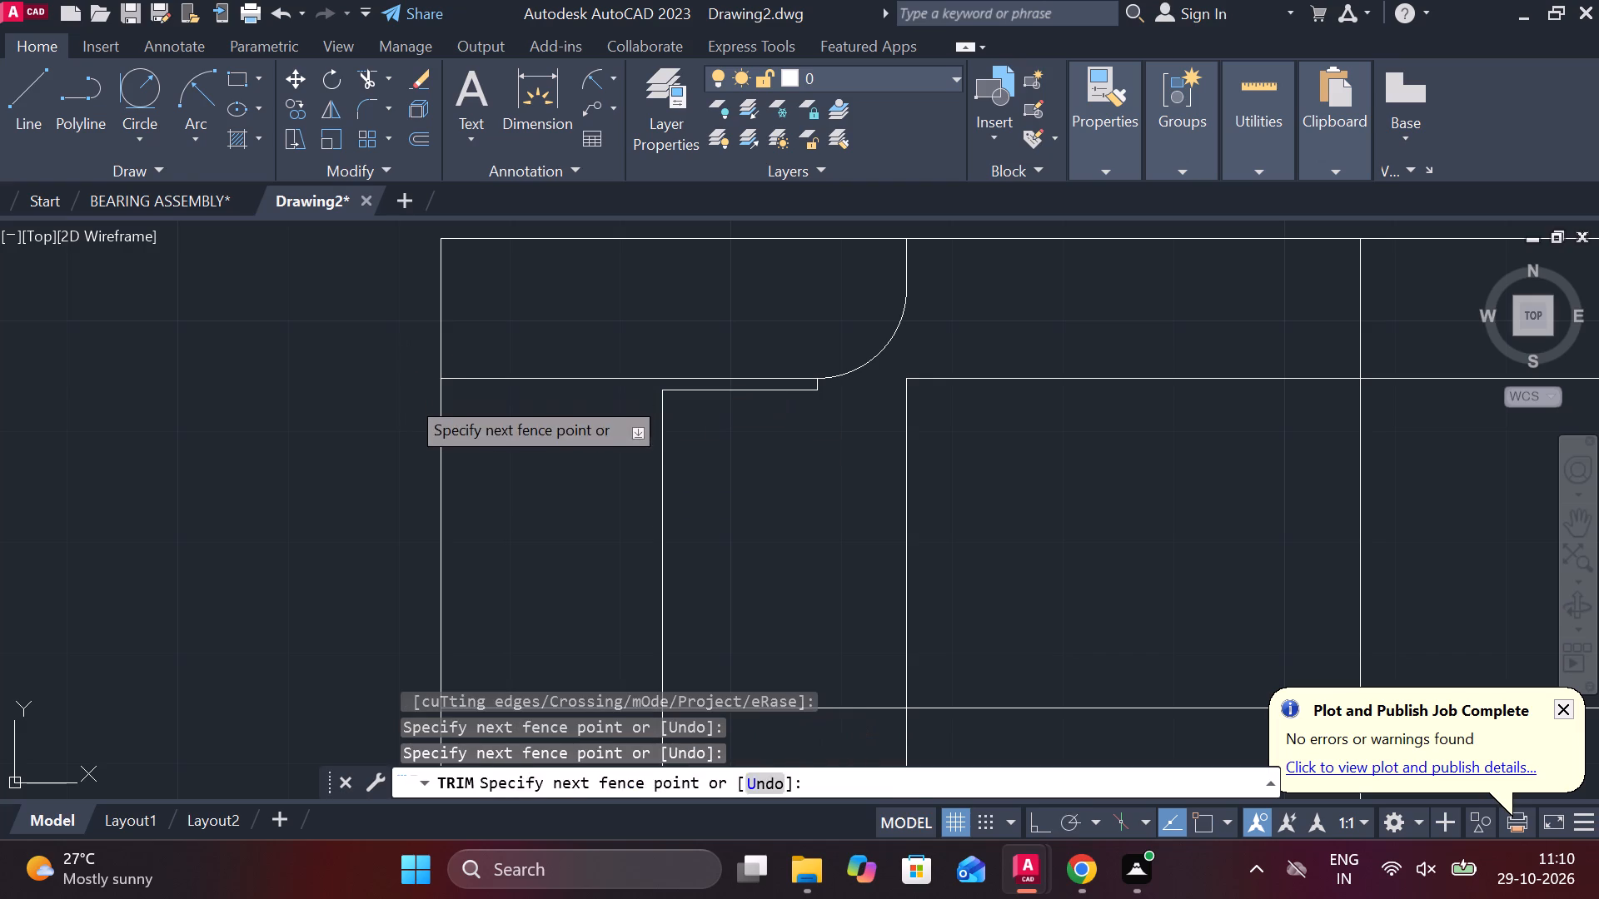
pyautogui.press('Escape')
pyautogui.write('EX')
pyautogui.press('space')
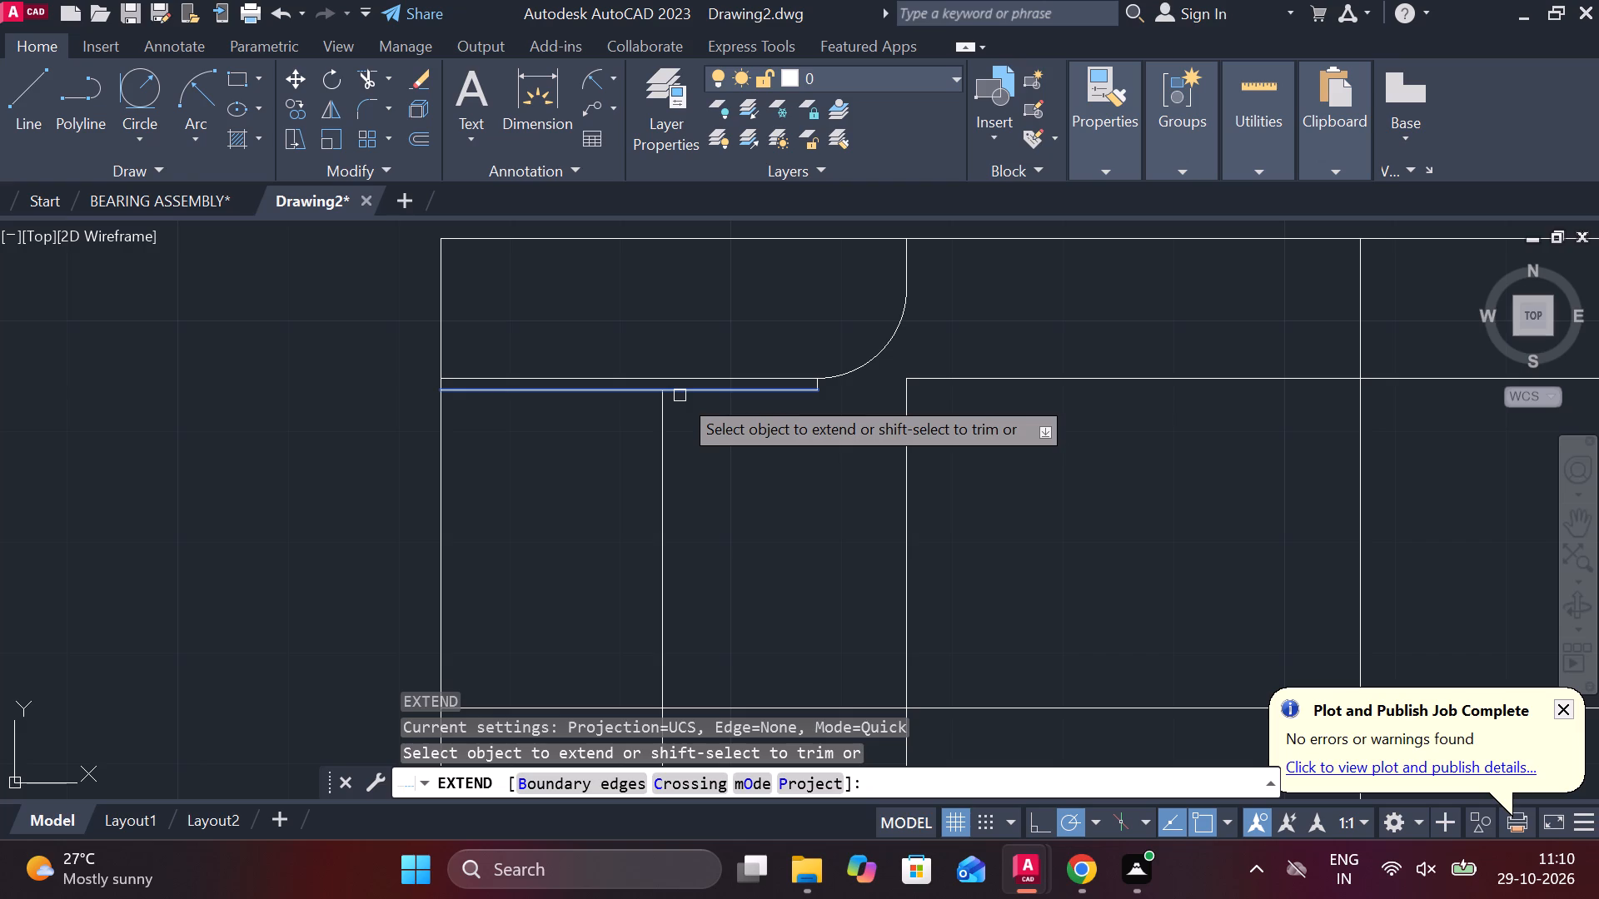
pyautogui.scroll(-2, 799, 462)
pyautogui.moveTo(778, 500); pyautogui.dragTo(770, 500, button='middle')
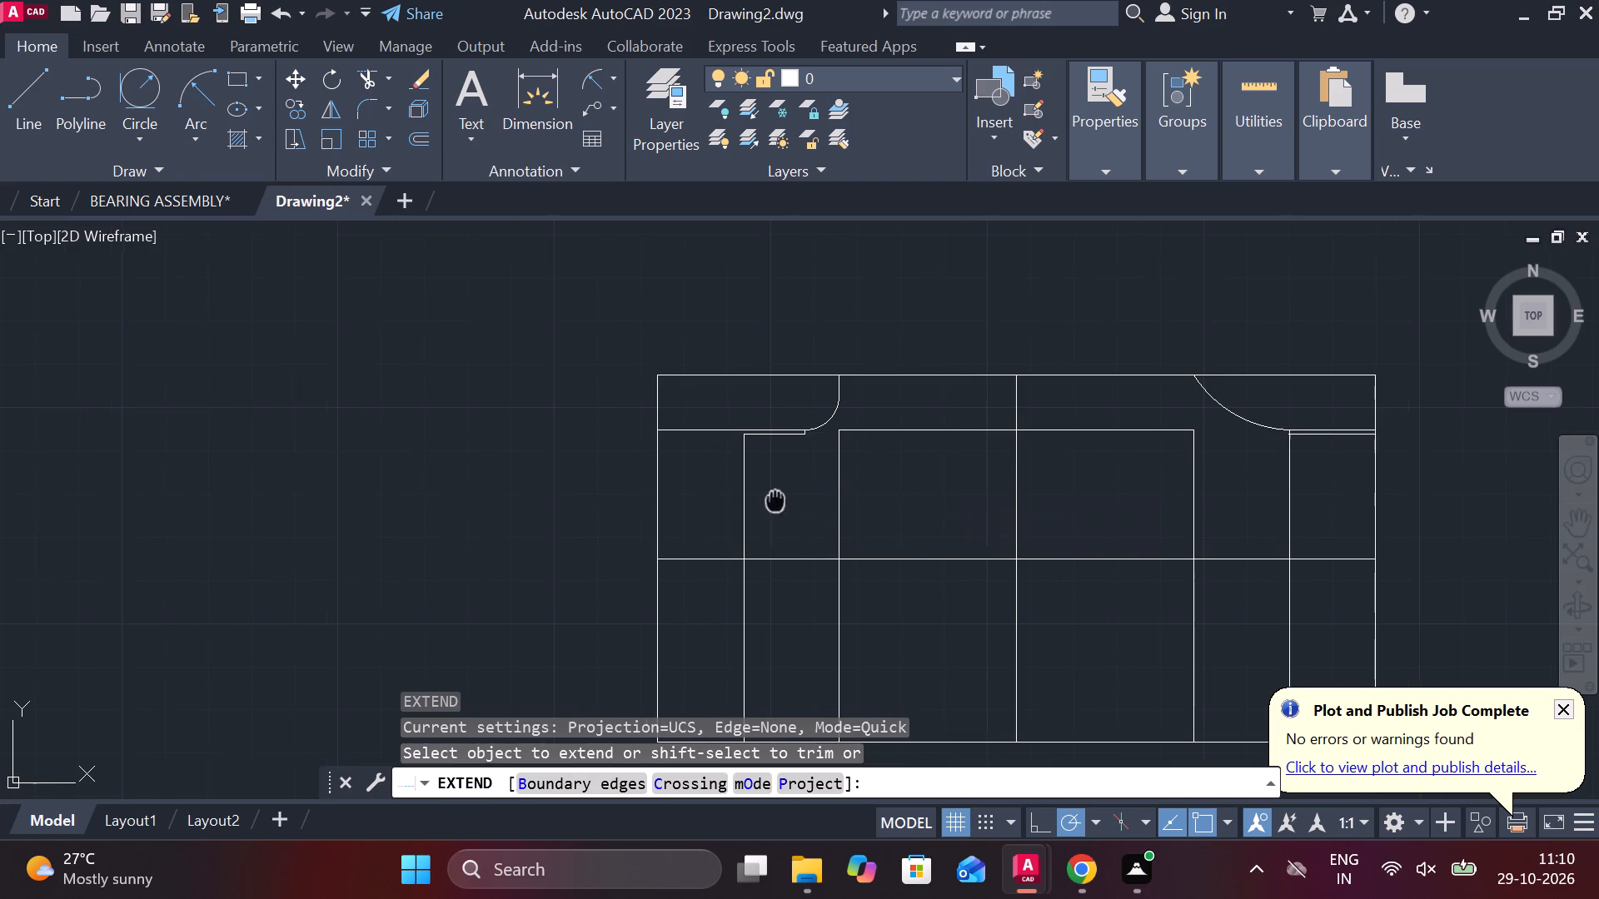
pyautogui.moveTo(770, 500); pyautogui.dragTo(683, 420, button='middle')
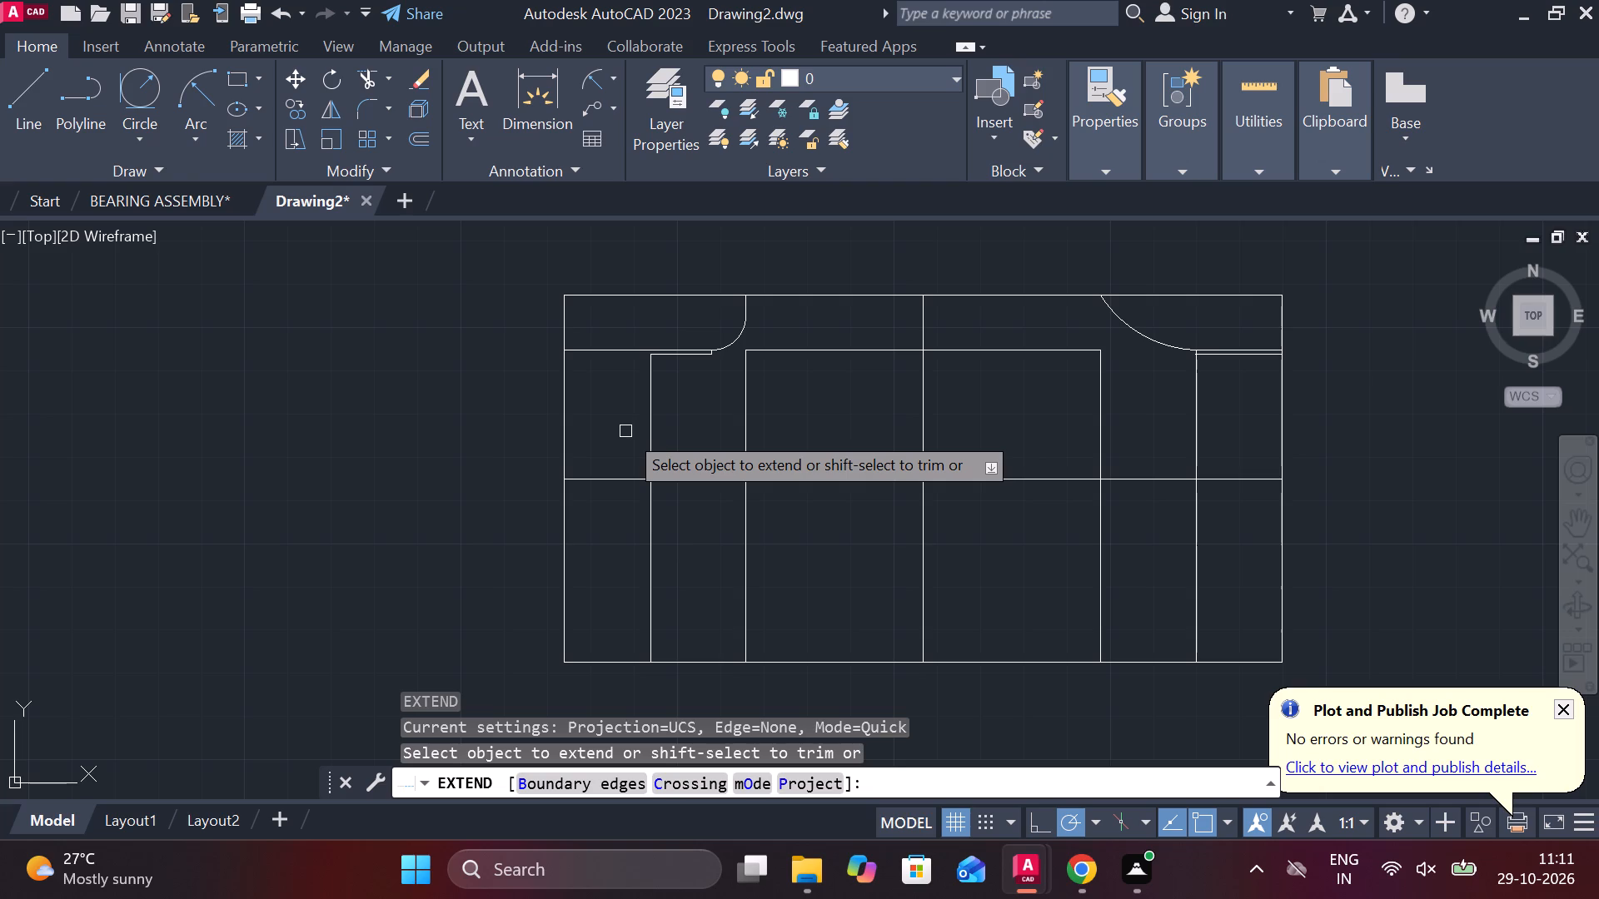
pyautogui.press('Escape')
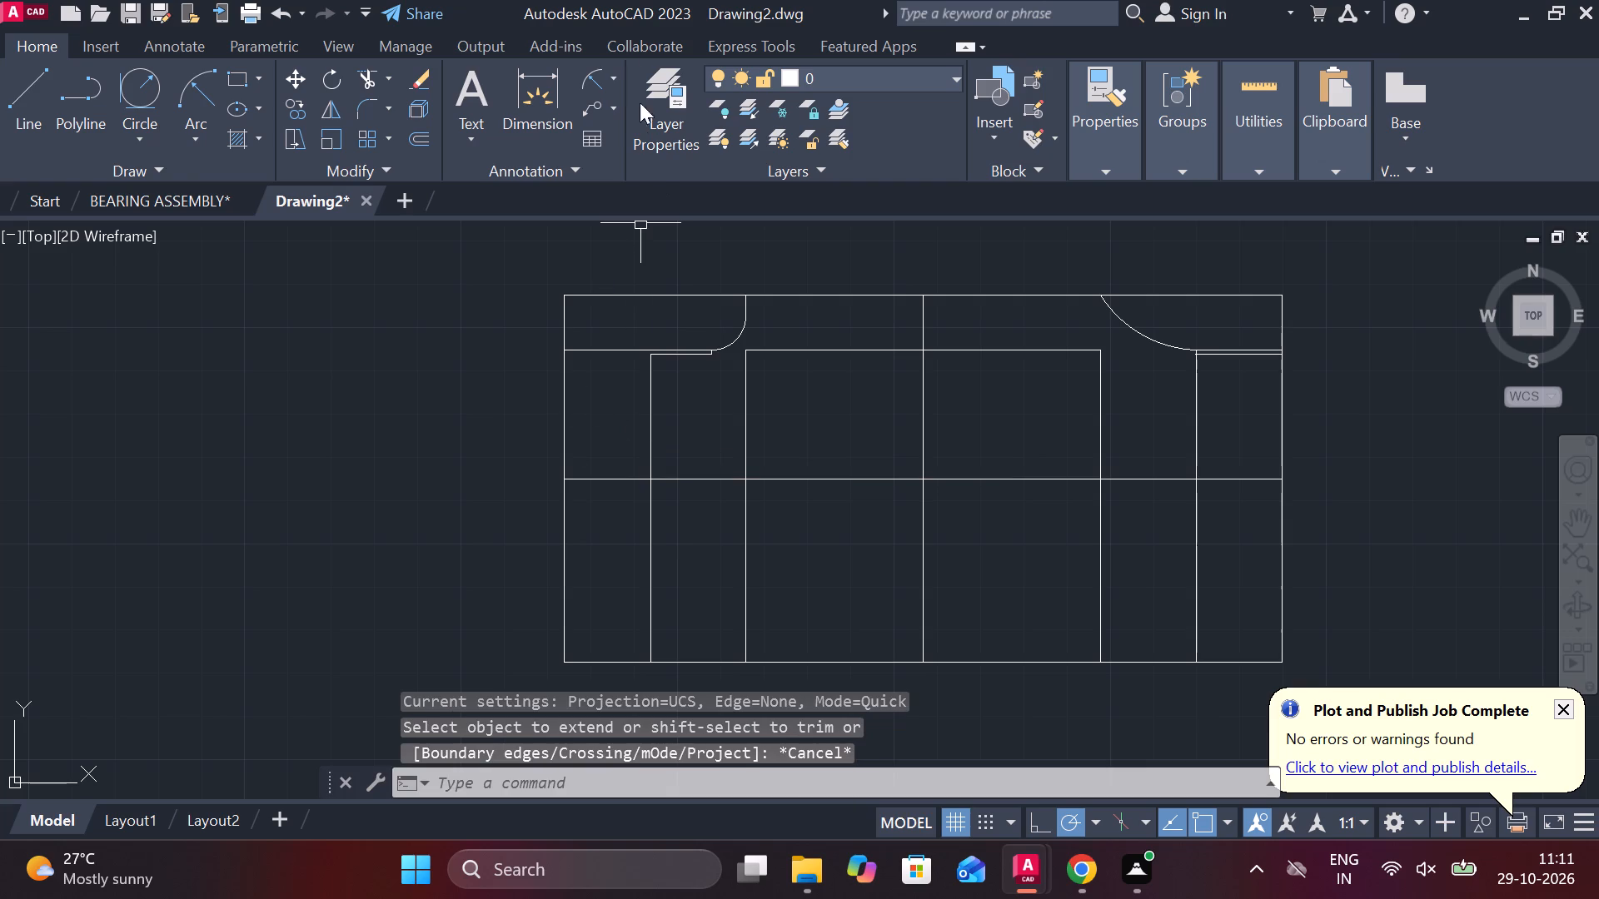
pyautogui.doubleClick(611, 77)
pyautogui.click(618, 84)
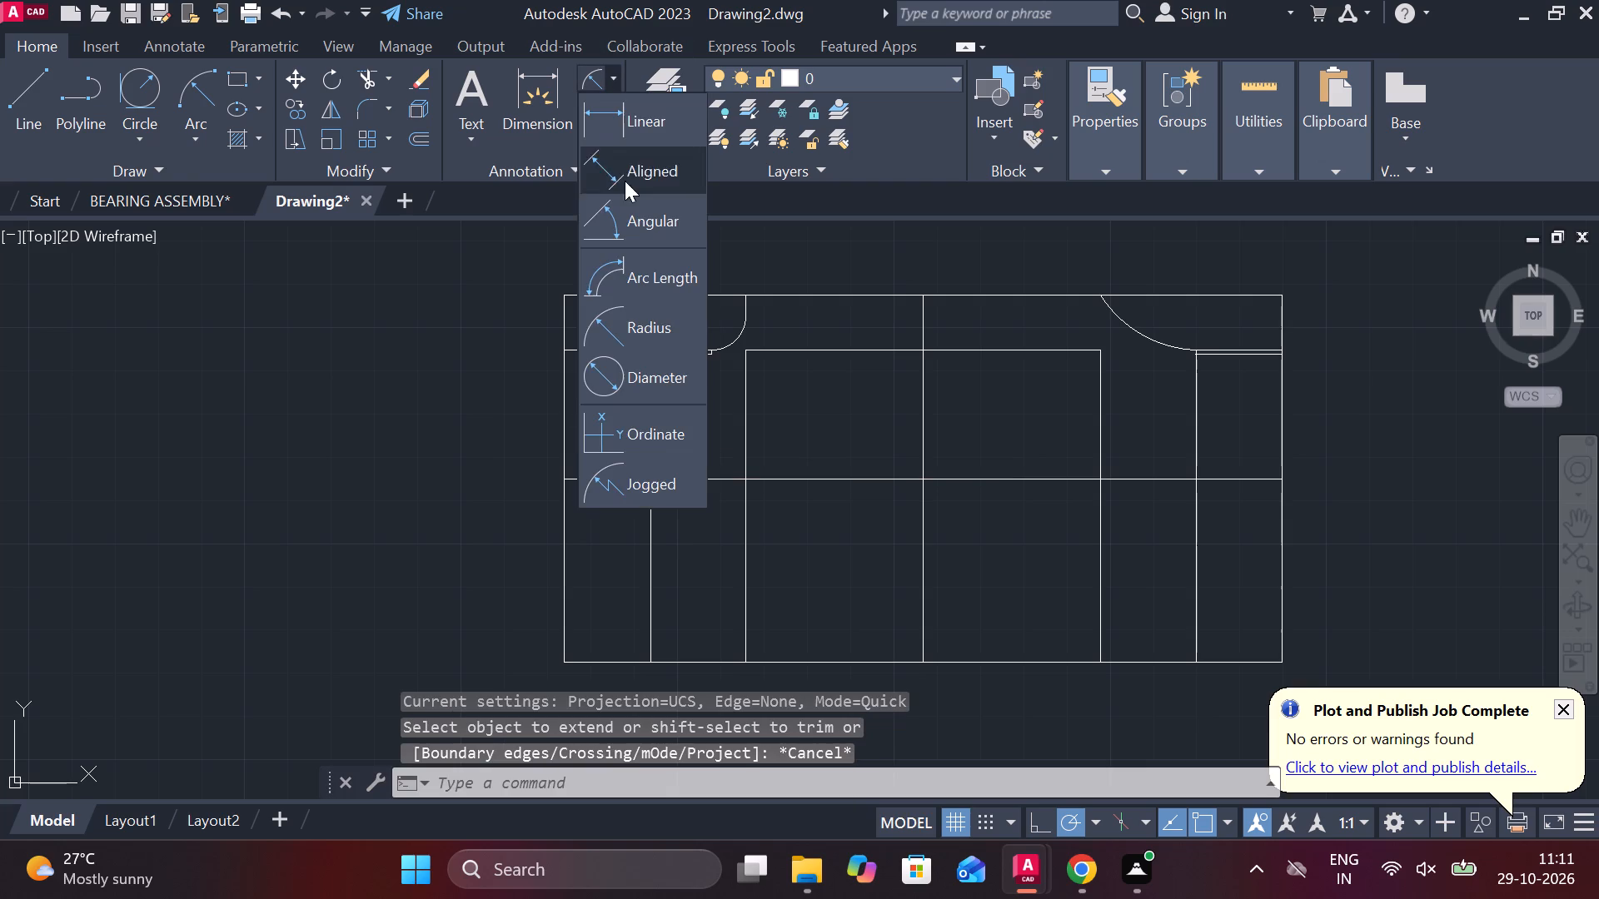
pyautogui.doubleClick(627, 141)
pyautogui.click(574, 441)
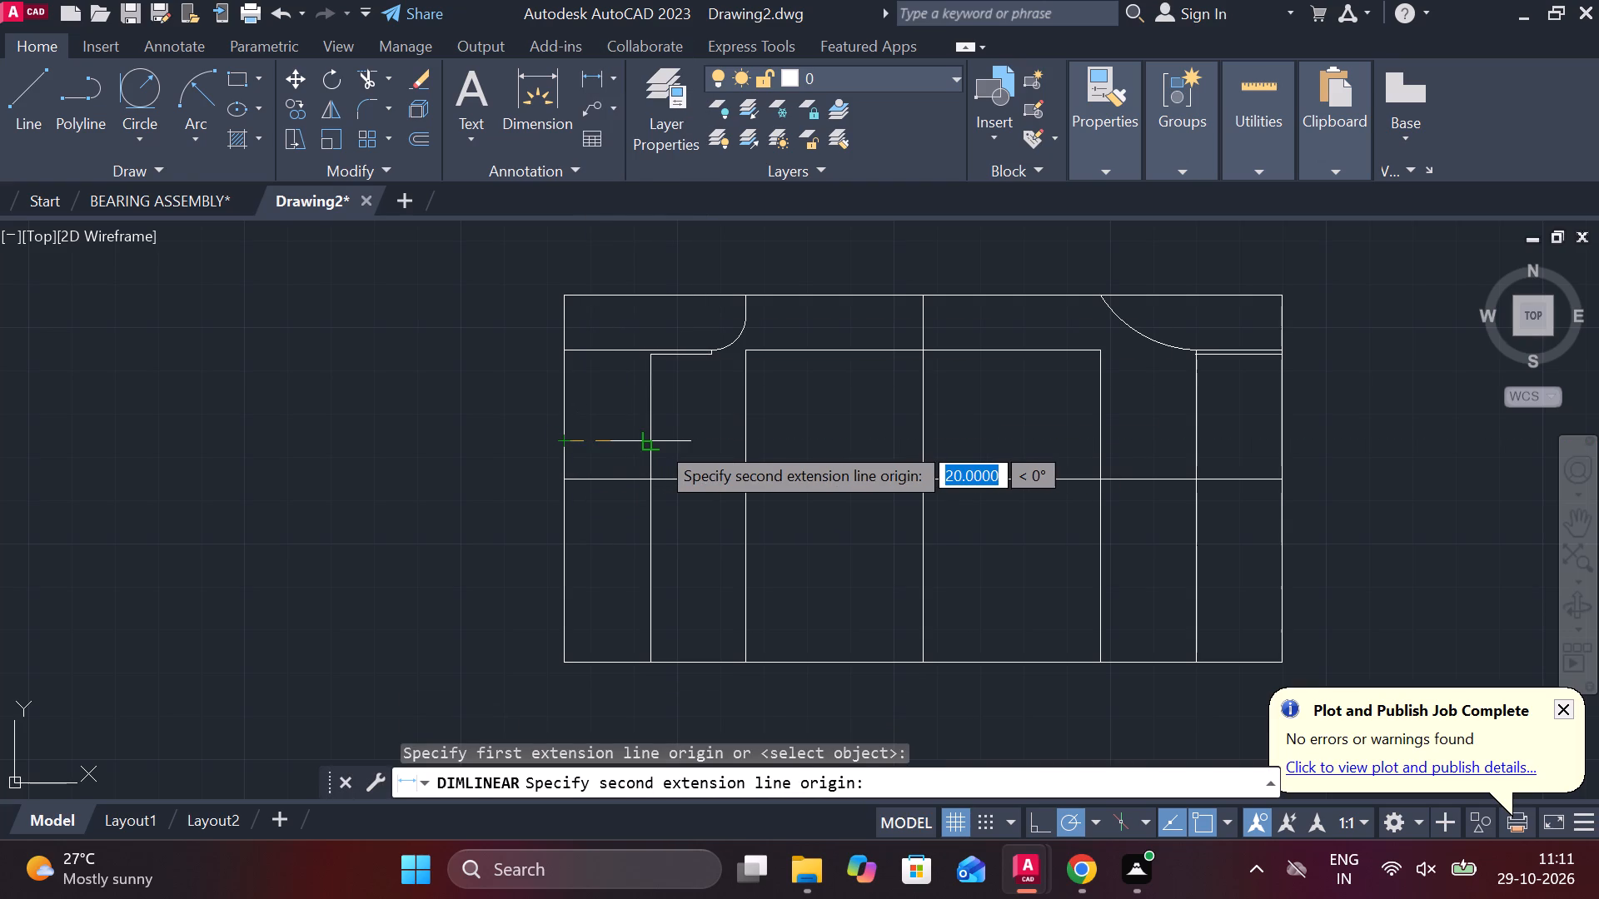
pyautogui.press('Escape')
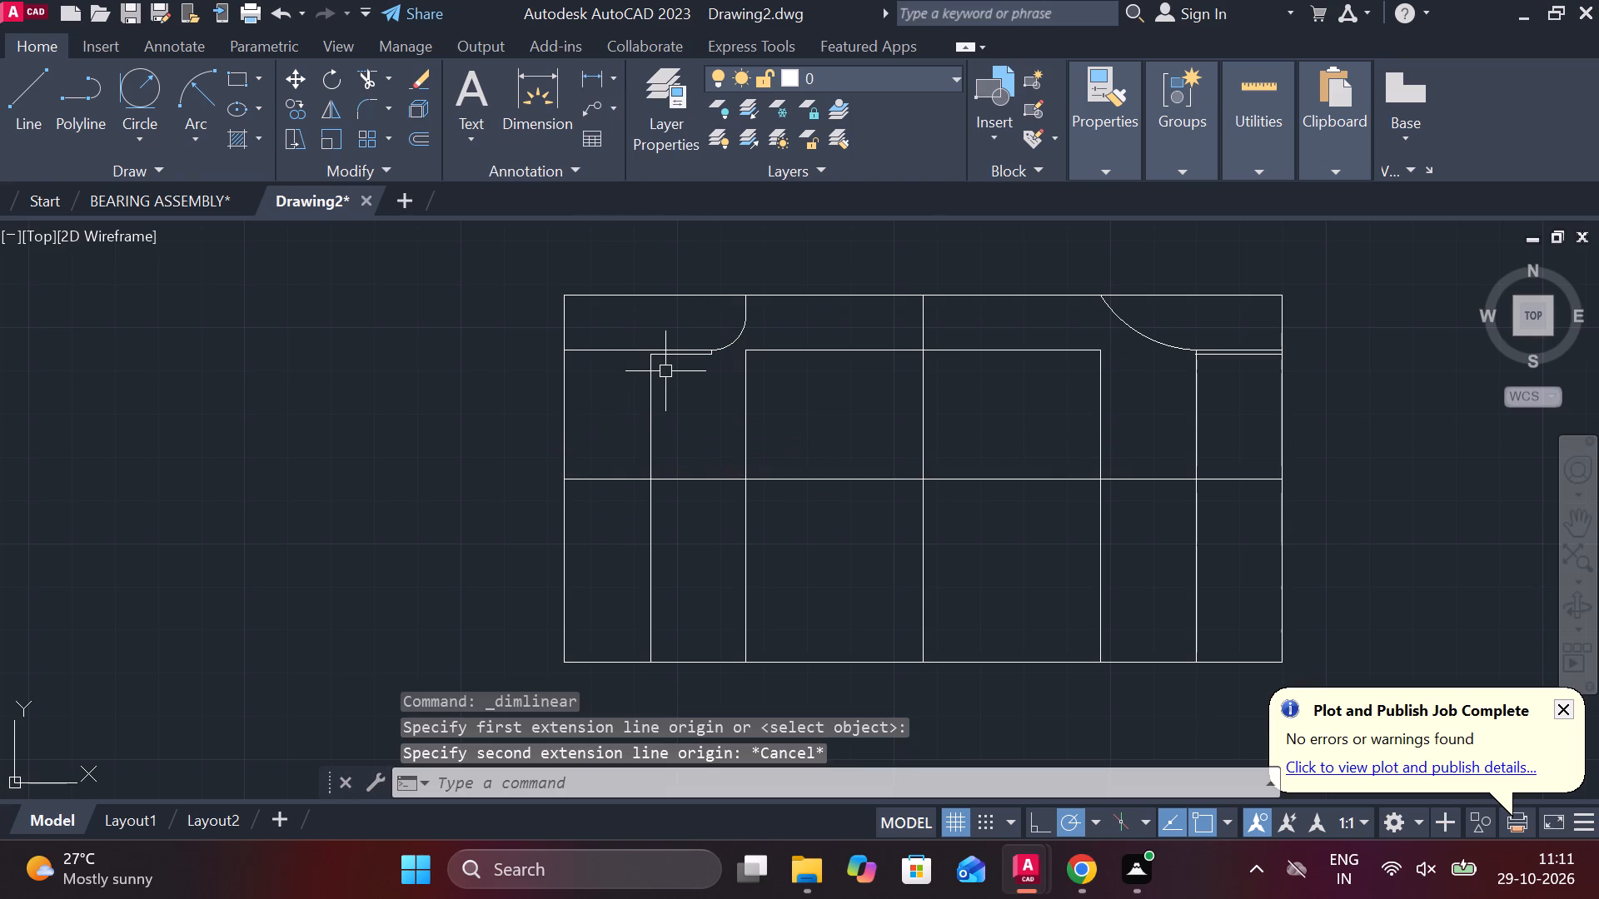
# Undo the recent lines, offsets, trims and both arcs, back to the untrimmed grid of offset lines in the view.
pyautogui.hotkey('ctrl', 'z')
pyautogui.hotkey('ctrl', 'z')
pyautogui.hotkey('ctrl', 'z')
pyautogui.hotkey('ctrl', 'z')
pyautogui.hotkey('ctrl', 'z')
pyautogui.hotkey('ctrl', 'z')
pyautogui.hotkey('ctrl', 'z')
pyautogui.hotkey('ctrl', 'z')
pyautogui.hotkey('ctrl', 'z')
pyautogui.hotkey('ctrl', 'z')
pyautogui.hotkey('ctrl', 'z')
pyautogui.hotkey('ctrl', 'z')
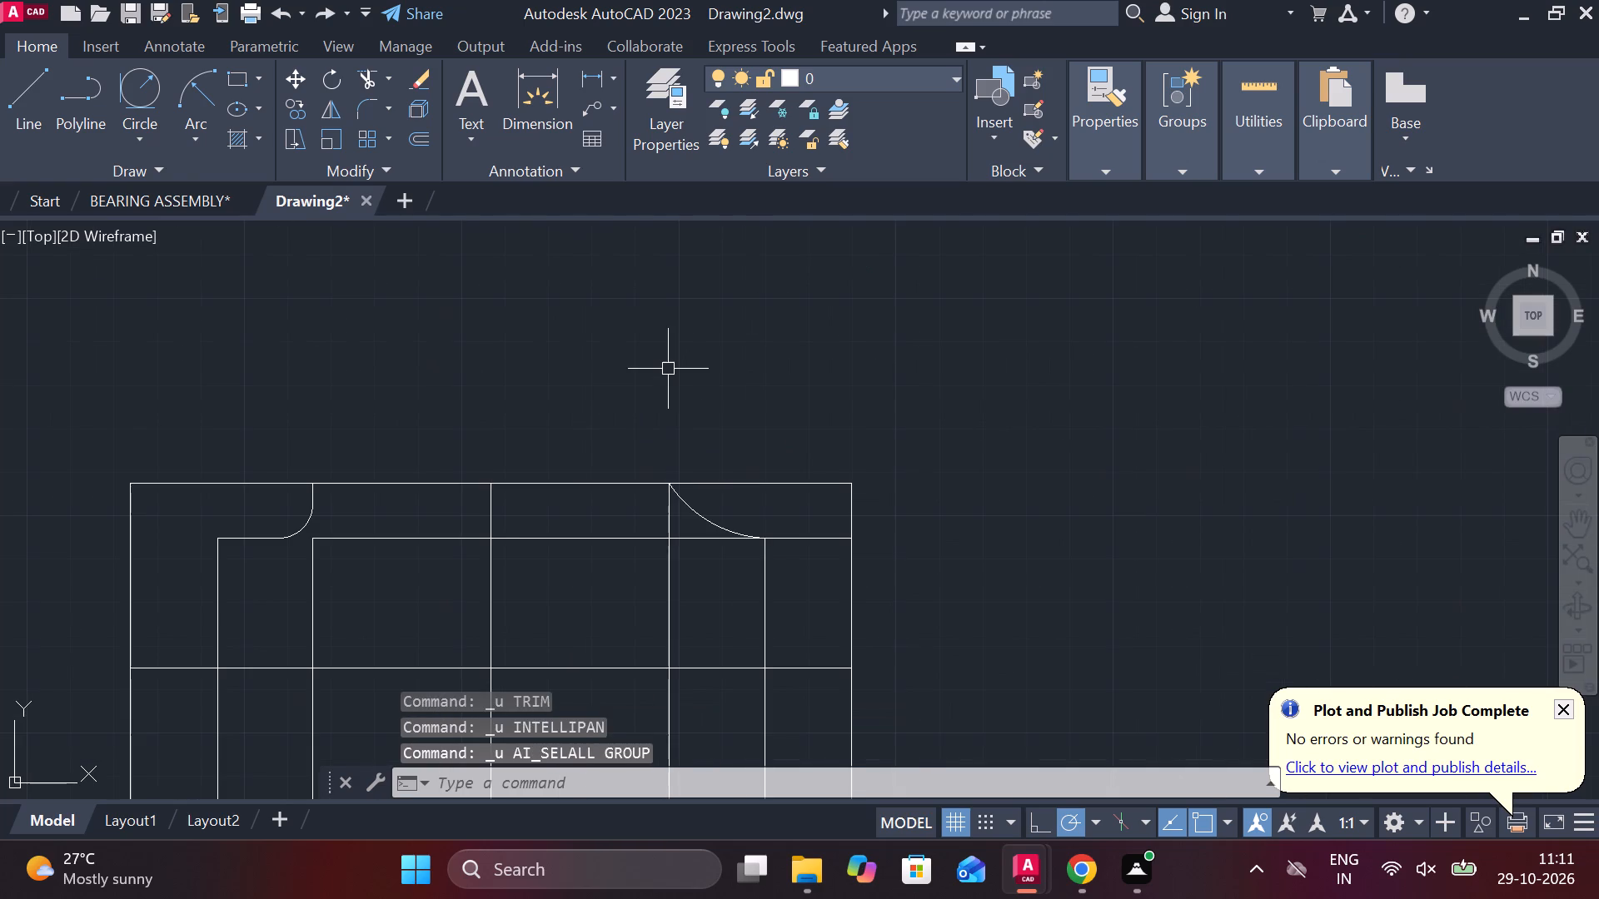
pyautogui.hotkey('ctrl', 'z')
pyautogui.hotkey('ctrl', 'z')
pyautogui.hotkey('ctrl', 'z')
pyautogui.scroll(-2, 905, 467)
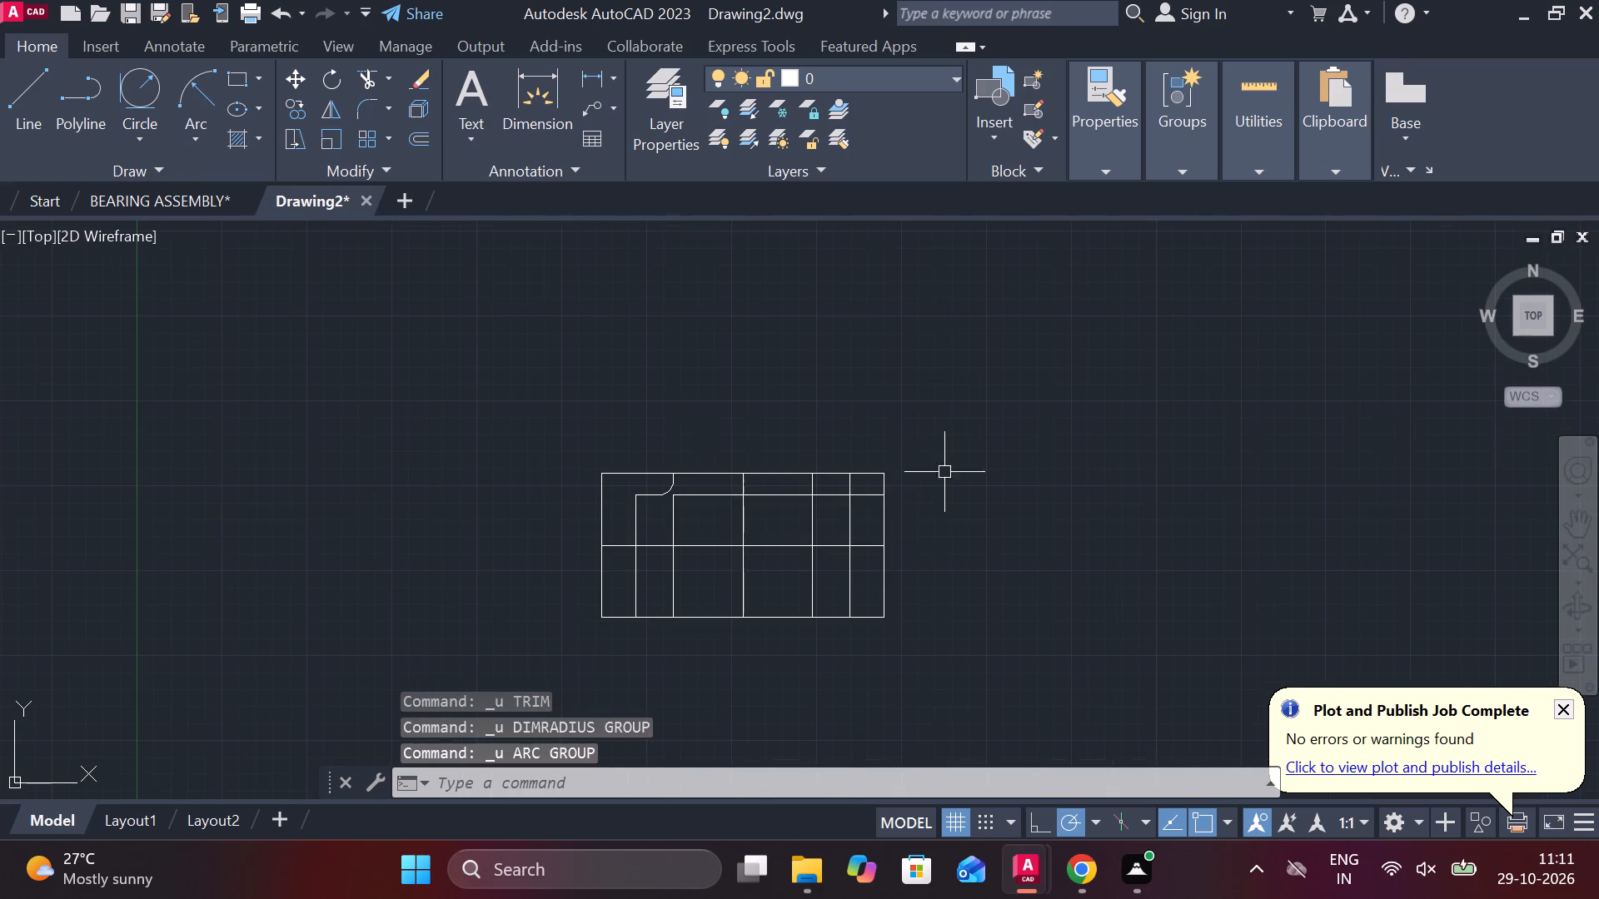
pyautogui.hotkey('ctrl', 'z')
pyautogui.hotkey('ctrl', 'z')
pyautogui.hotkey('ctrl', 'z')
pyautogui.hotkey('ctrl', 'z')
pyautogui.hotkey('ctrl', 'z')
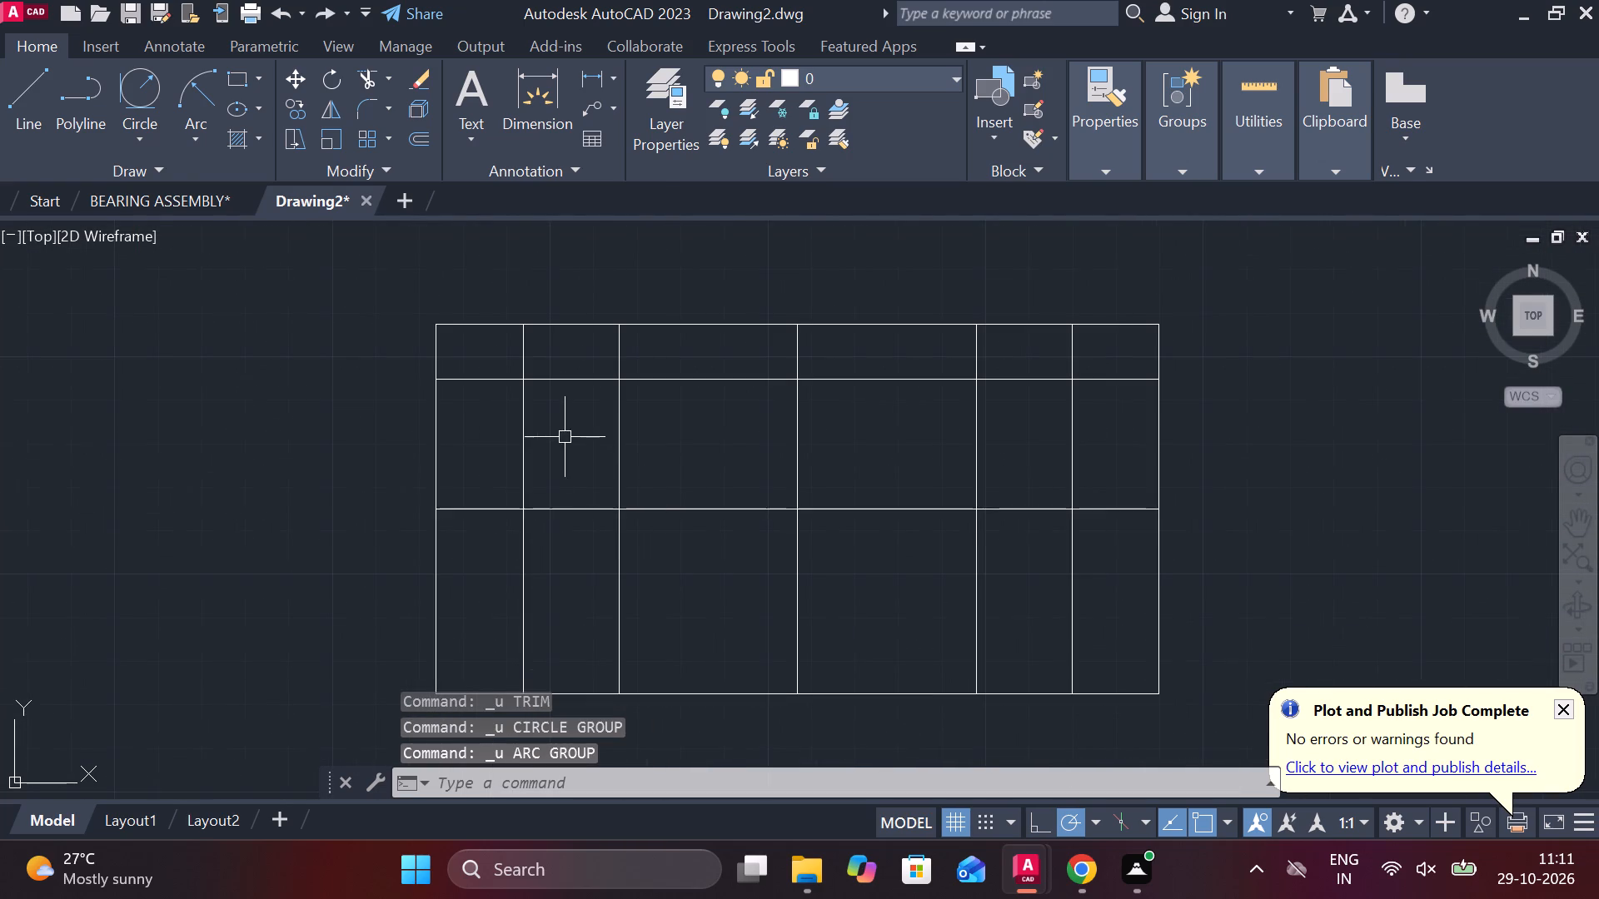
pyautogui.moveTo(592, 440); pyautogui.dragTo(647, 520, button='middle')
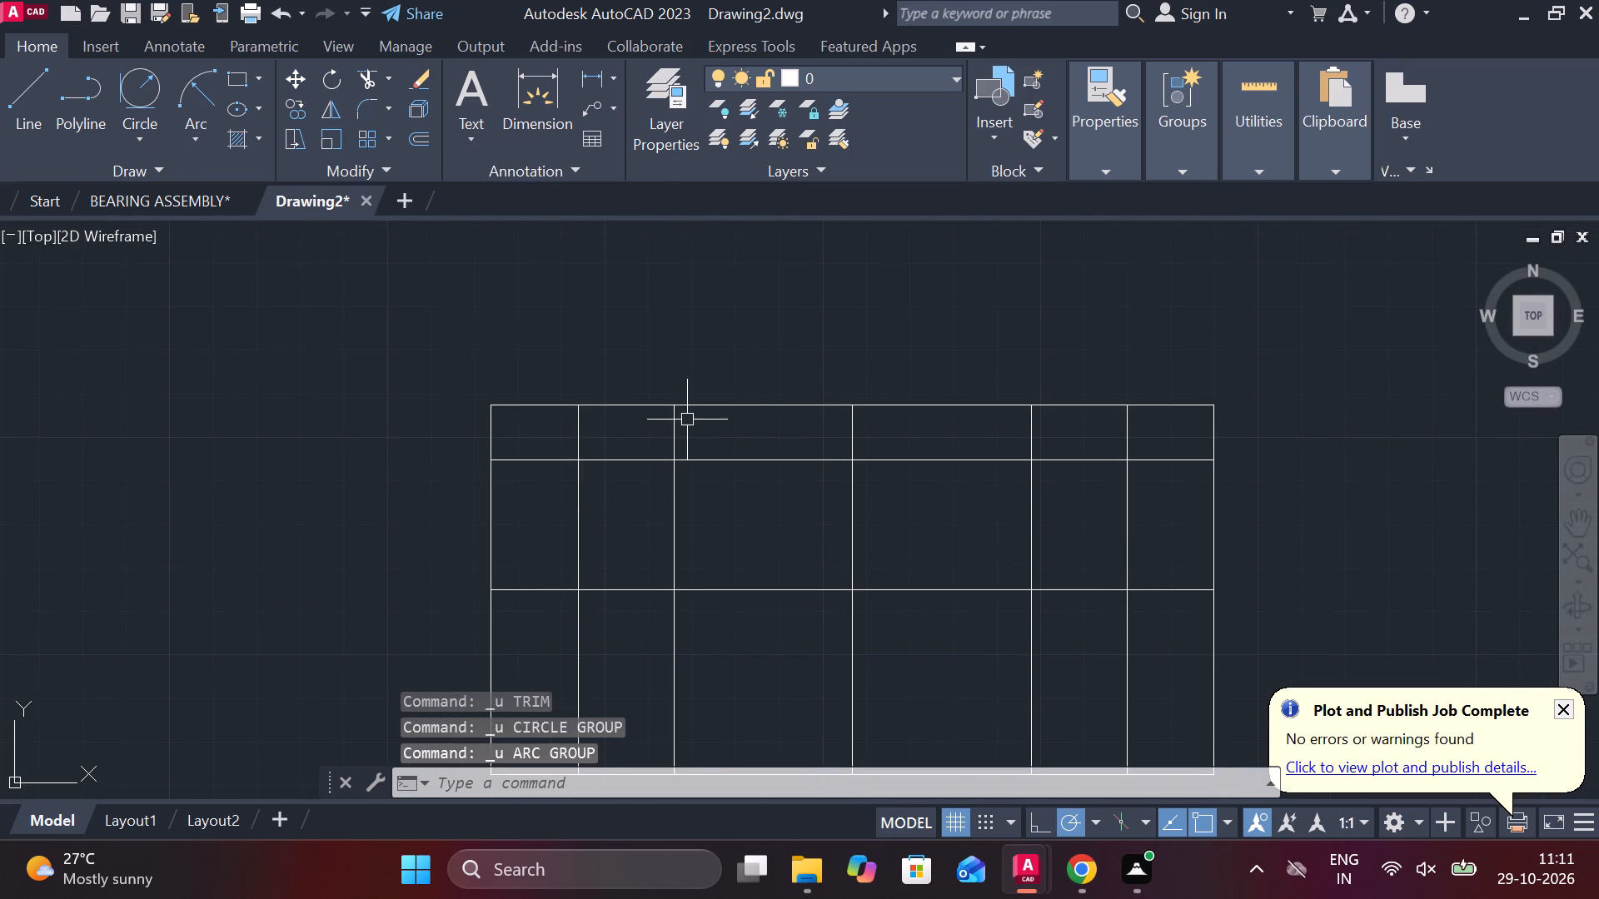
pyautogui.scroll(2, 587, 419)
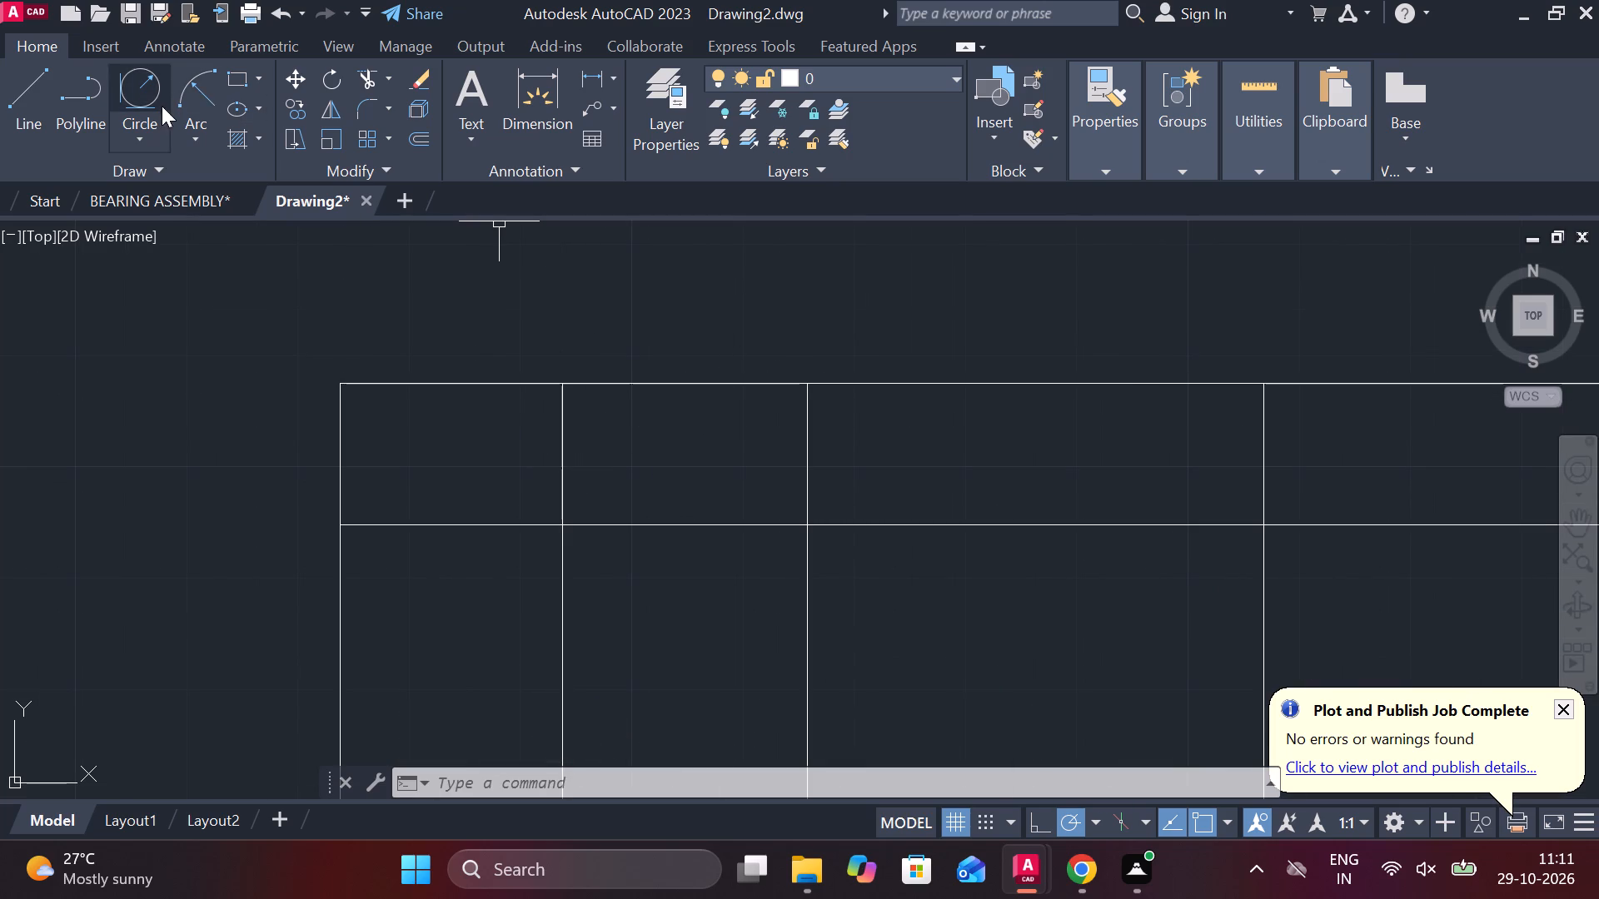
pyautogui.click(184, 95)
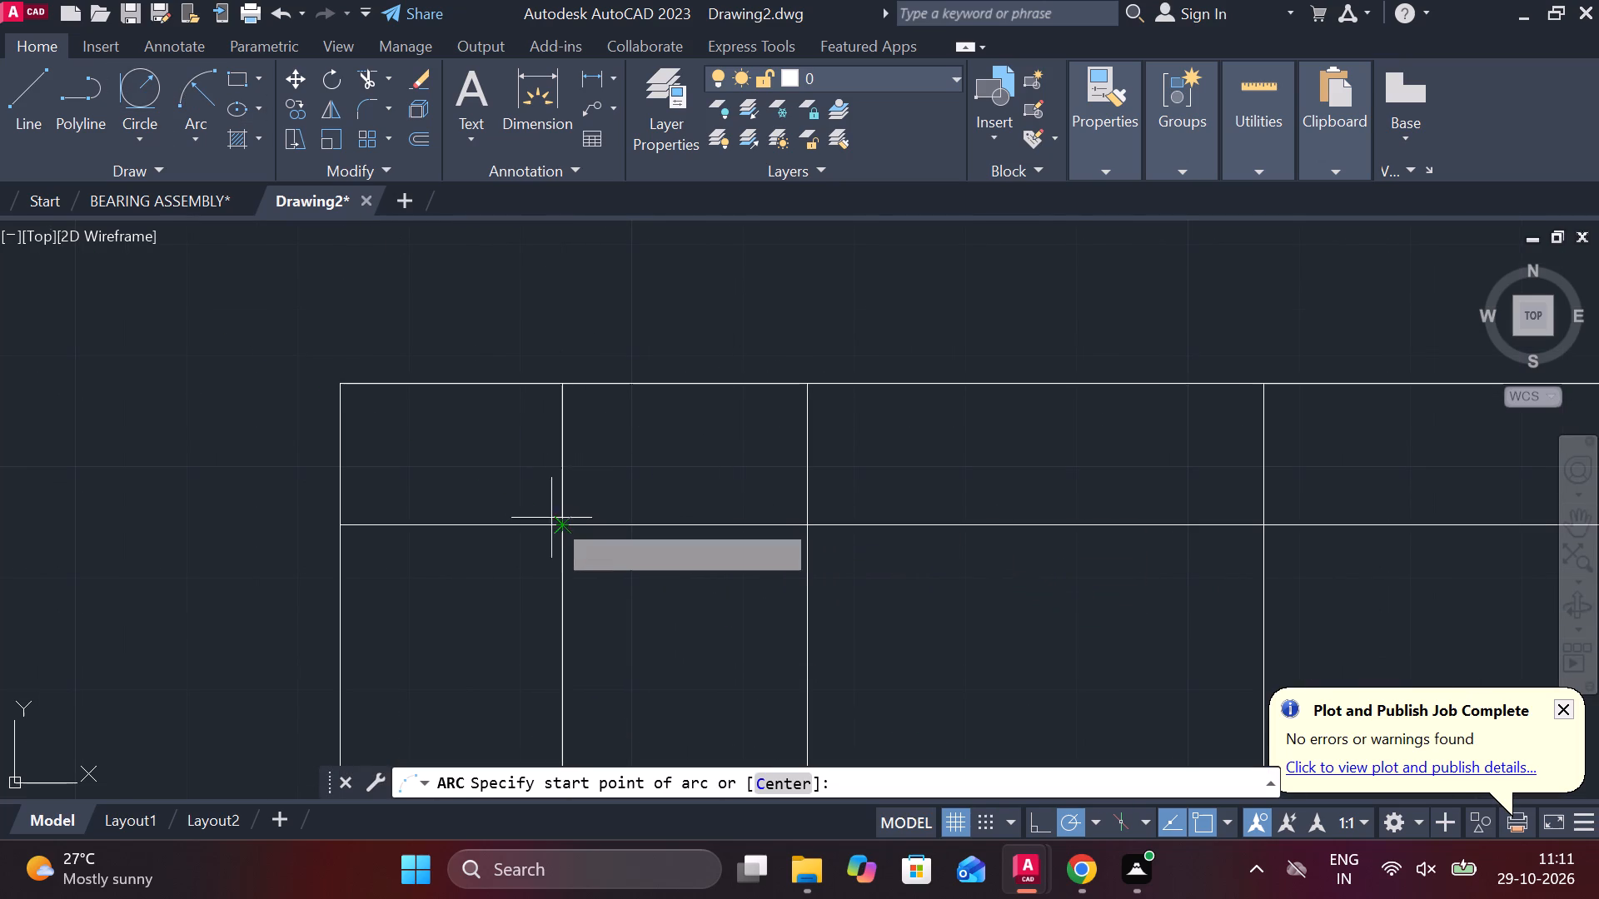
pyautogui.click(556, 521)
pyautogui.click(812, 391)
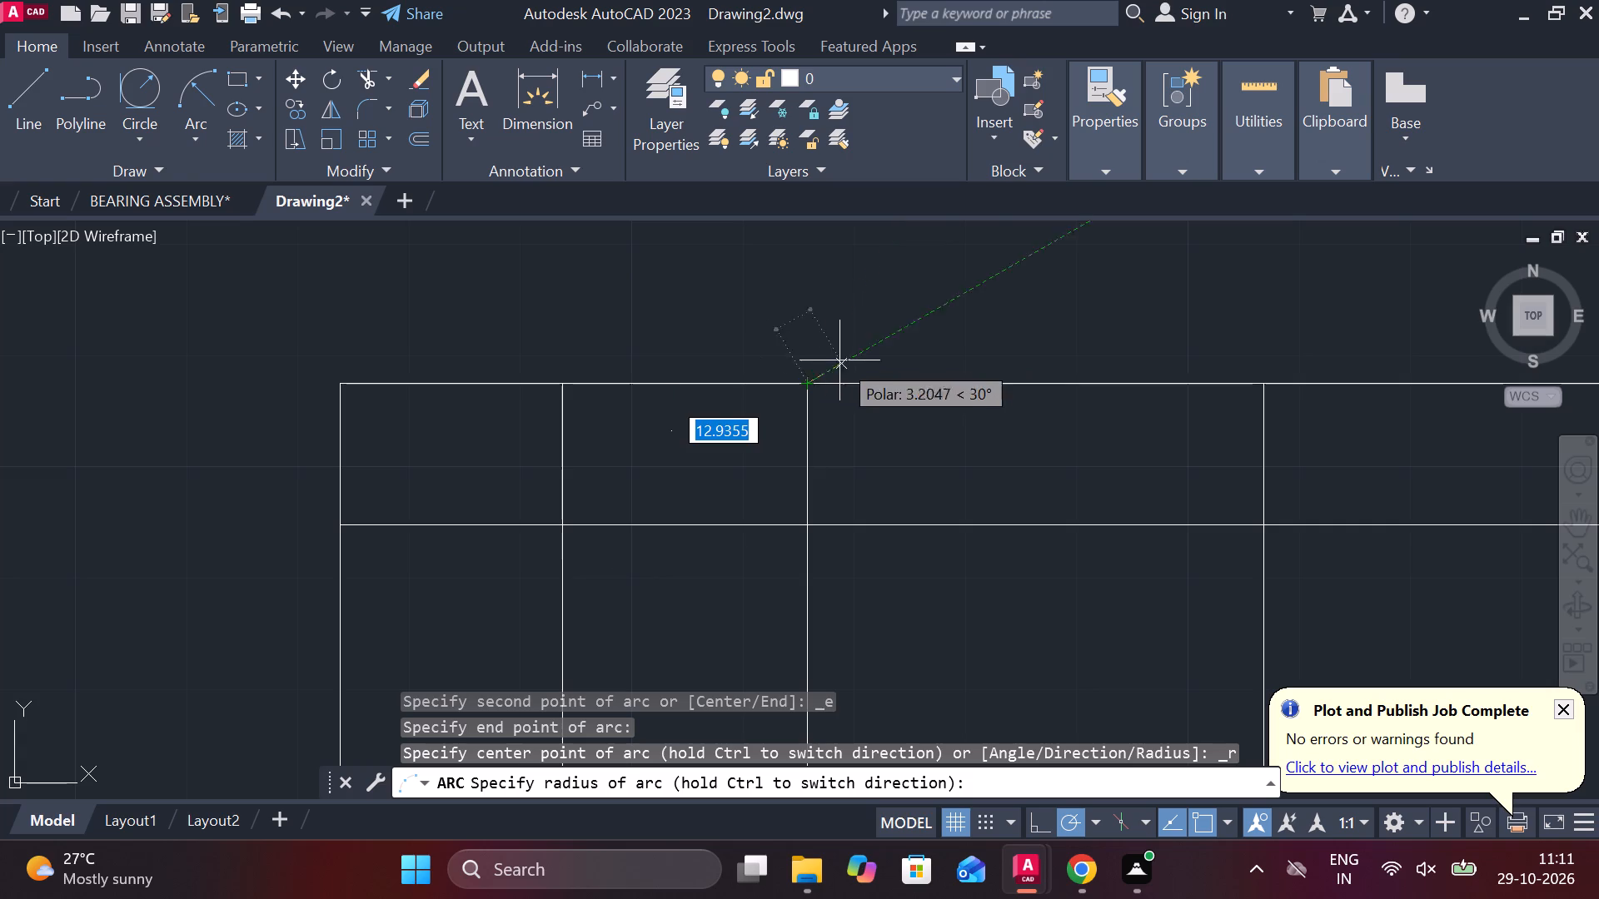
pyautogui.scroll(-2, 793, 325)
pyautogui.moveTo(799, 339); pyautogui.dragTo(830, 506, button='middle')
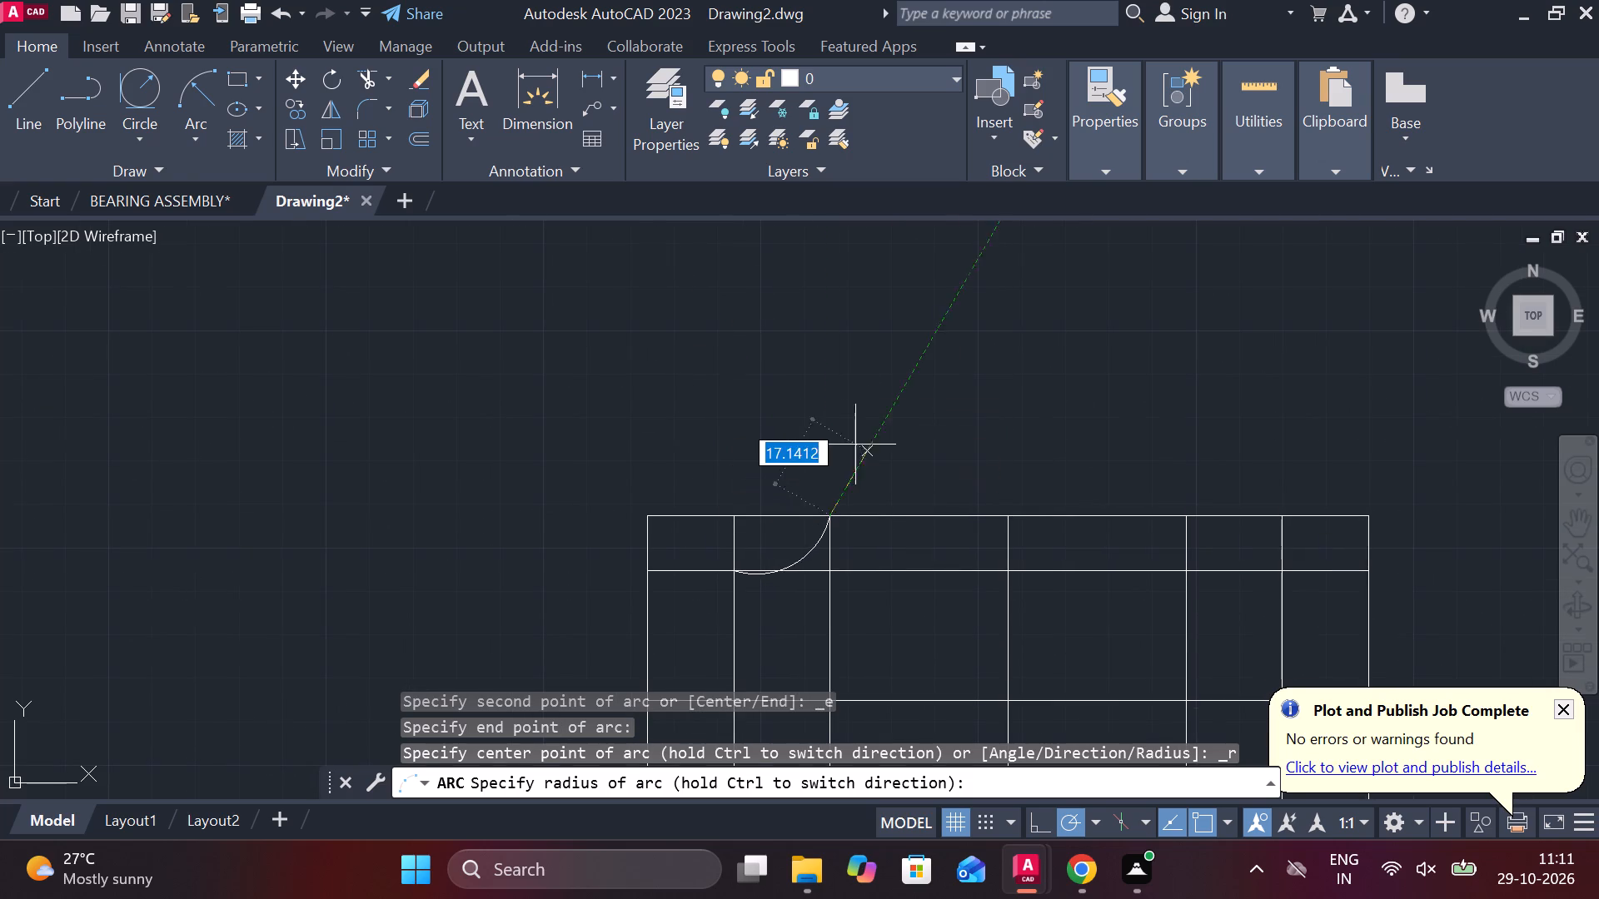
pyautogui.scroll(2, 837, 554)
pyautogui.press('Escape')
# Trim the first left vertical above the upper offset line, that line between the second vertical and centre line, and the second vertical down to the middle horizontal.
pyautogui.write('TR')
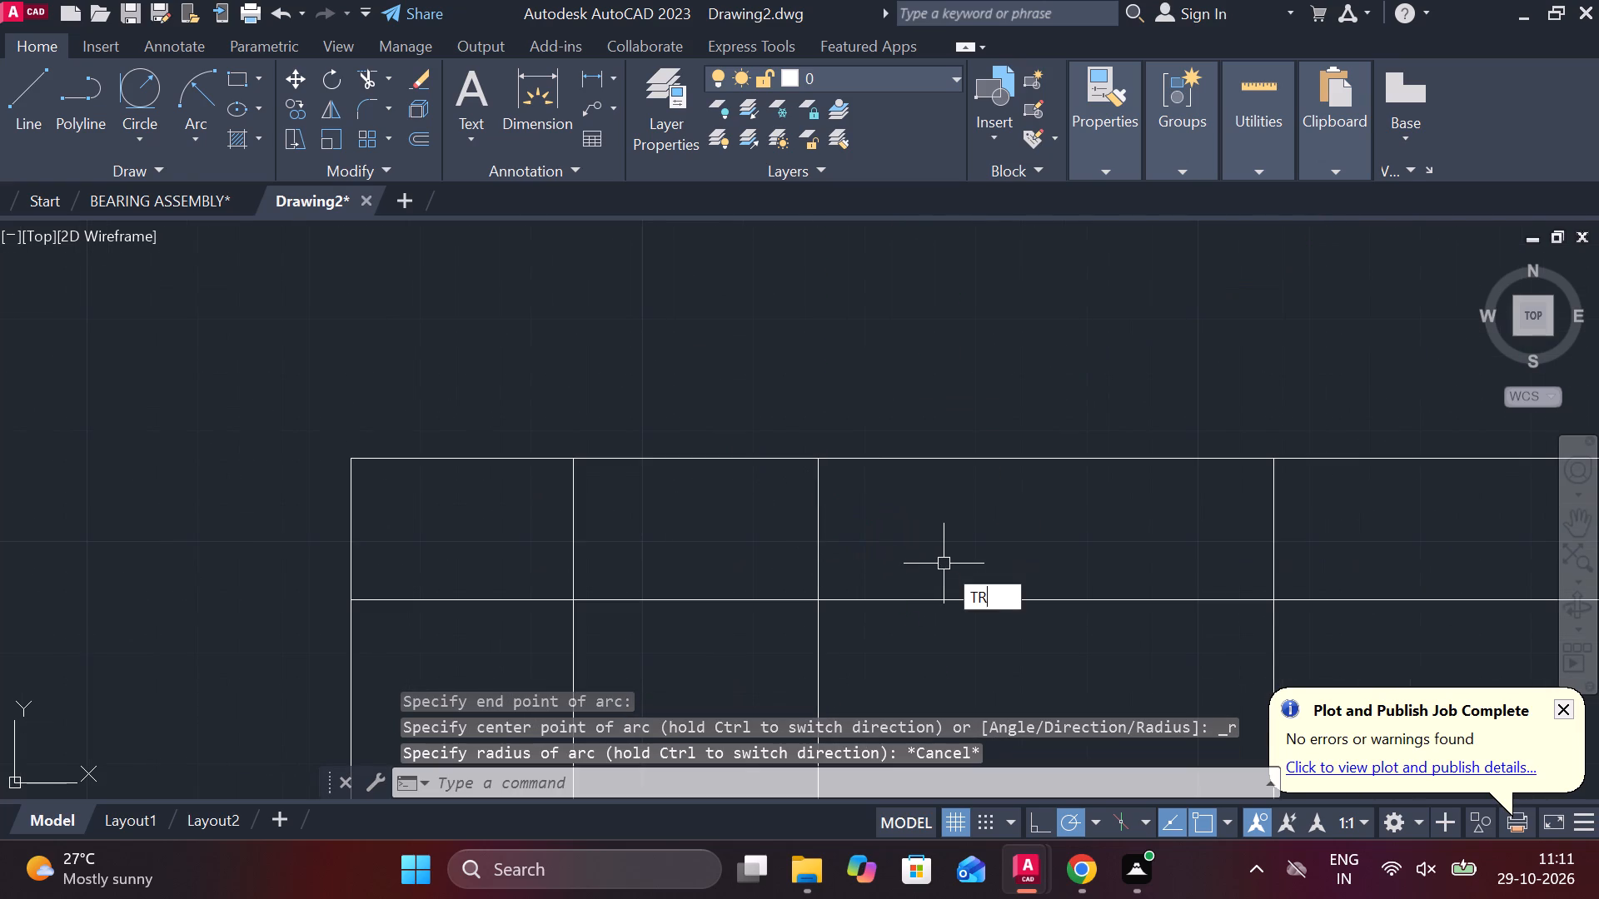
pyautogui.press('space')
pyautogui.scroll(-1, 920, 609)
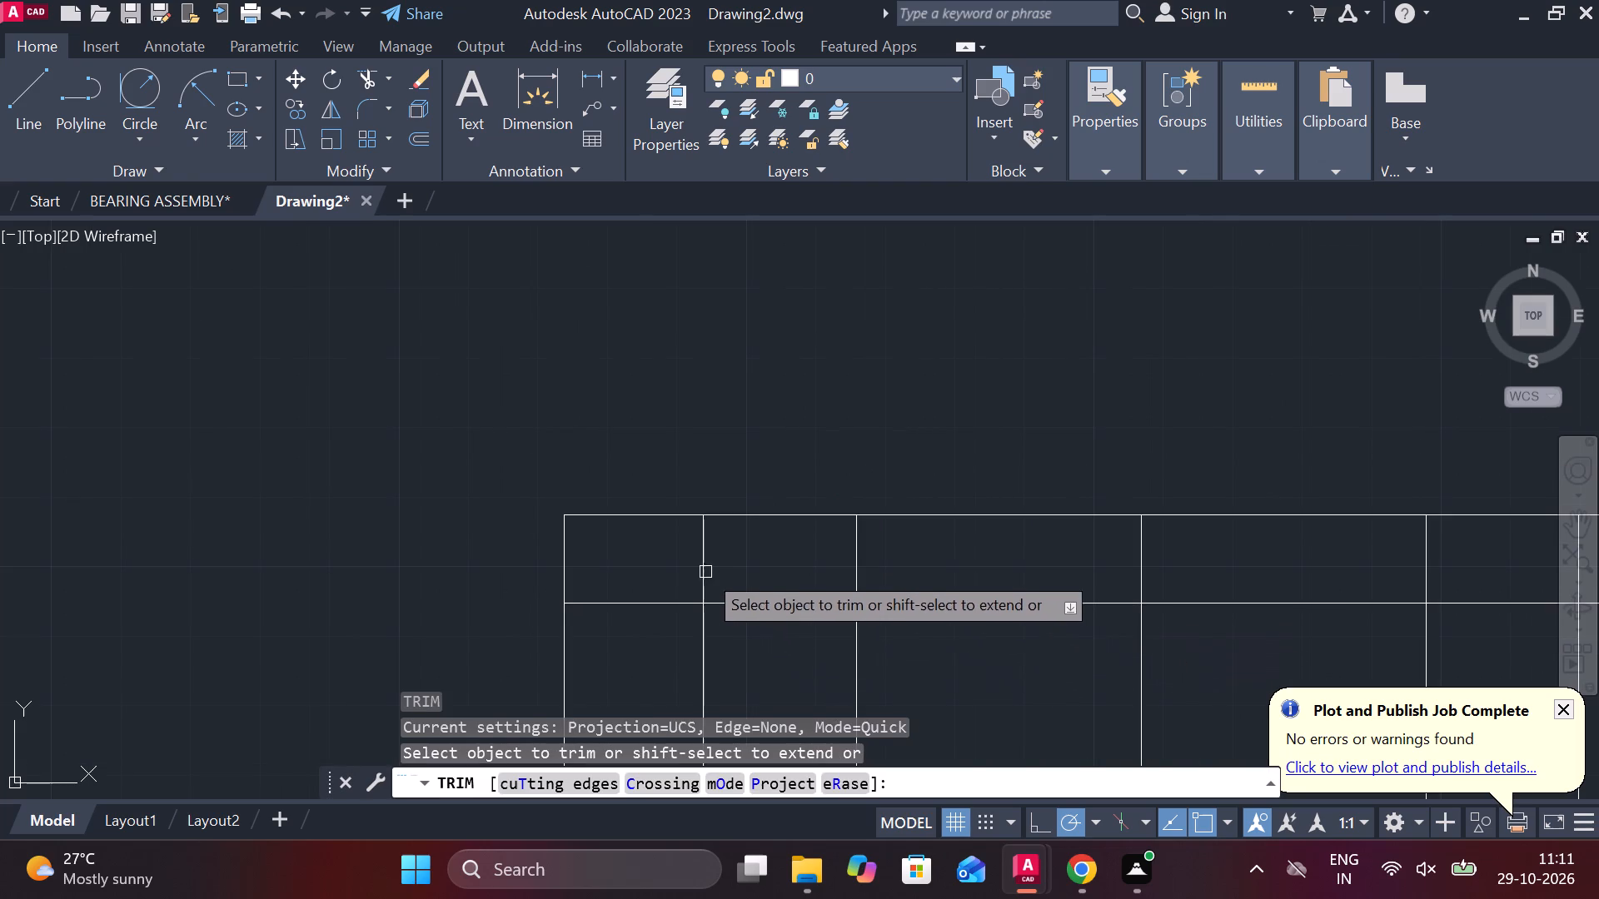
pyautogui.click(701, 565)
pyautogui.click(924, 606)
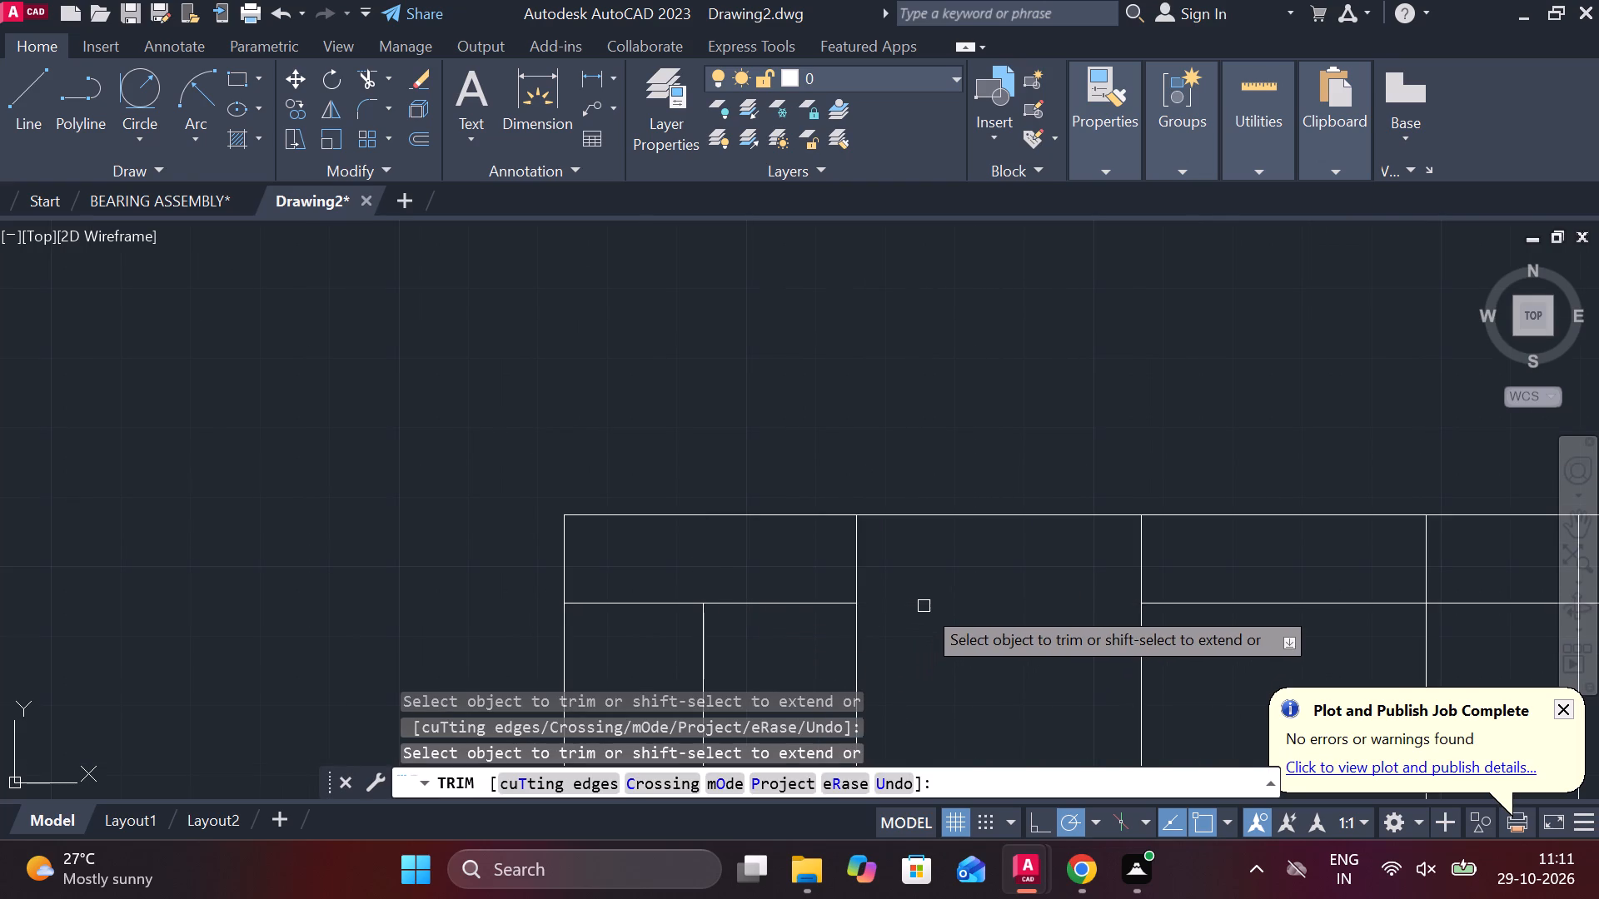
pyautogui.scroll(-2, 924, 606)
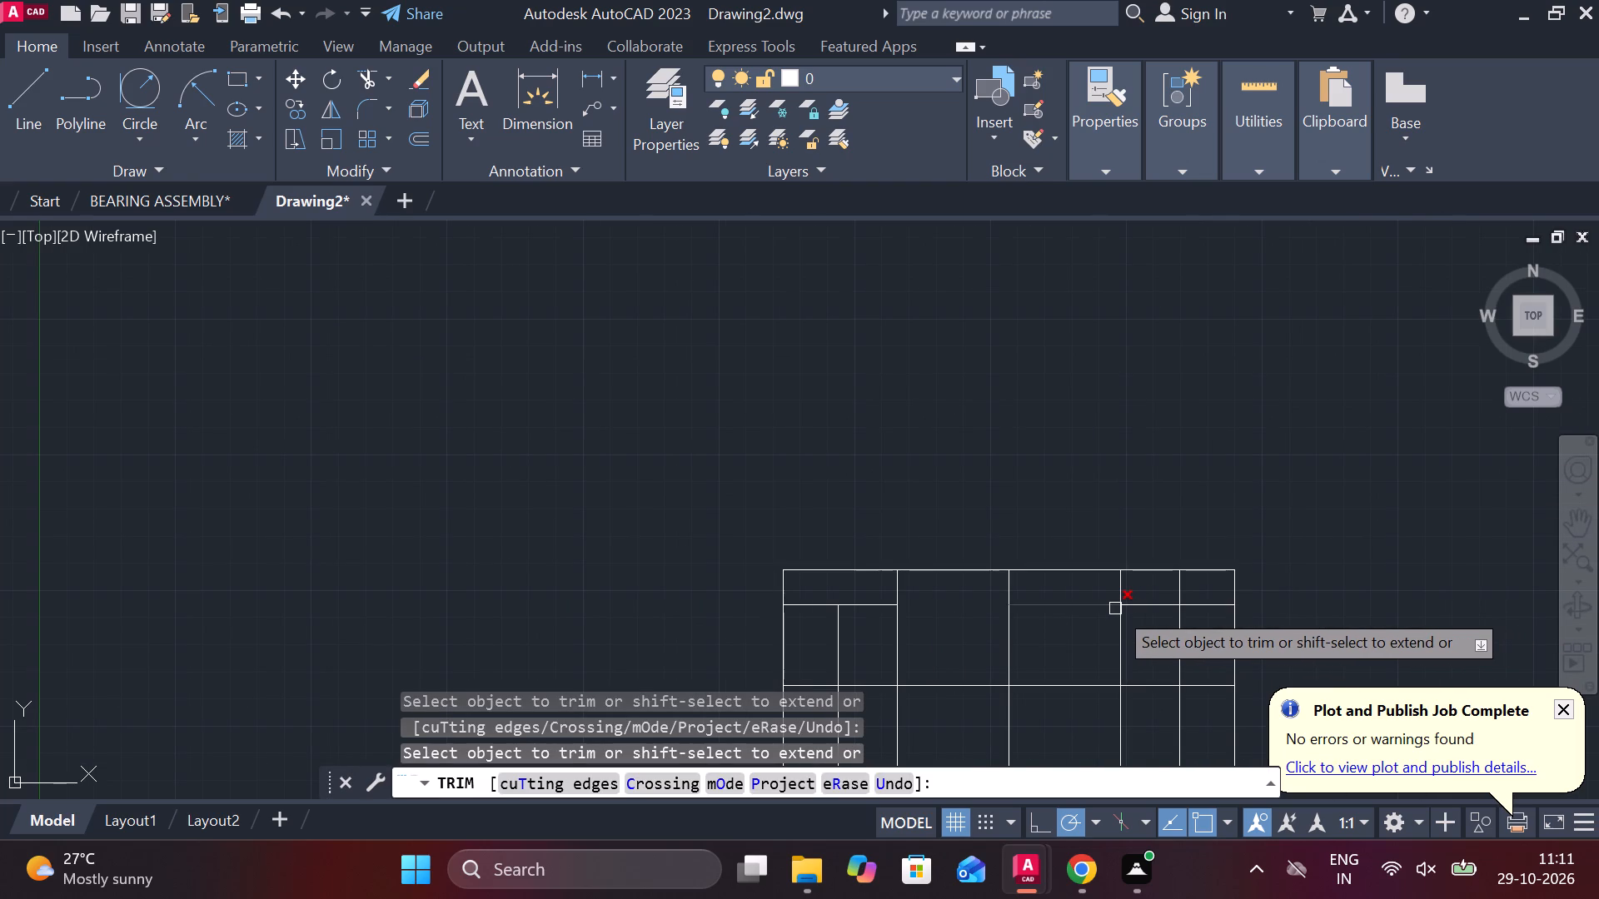
pyautogui.scroll(2, 894, 621)
pyautogui.moveTo(893, 621); pyautogui.dragTo(861, 495, button='middle')
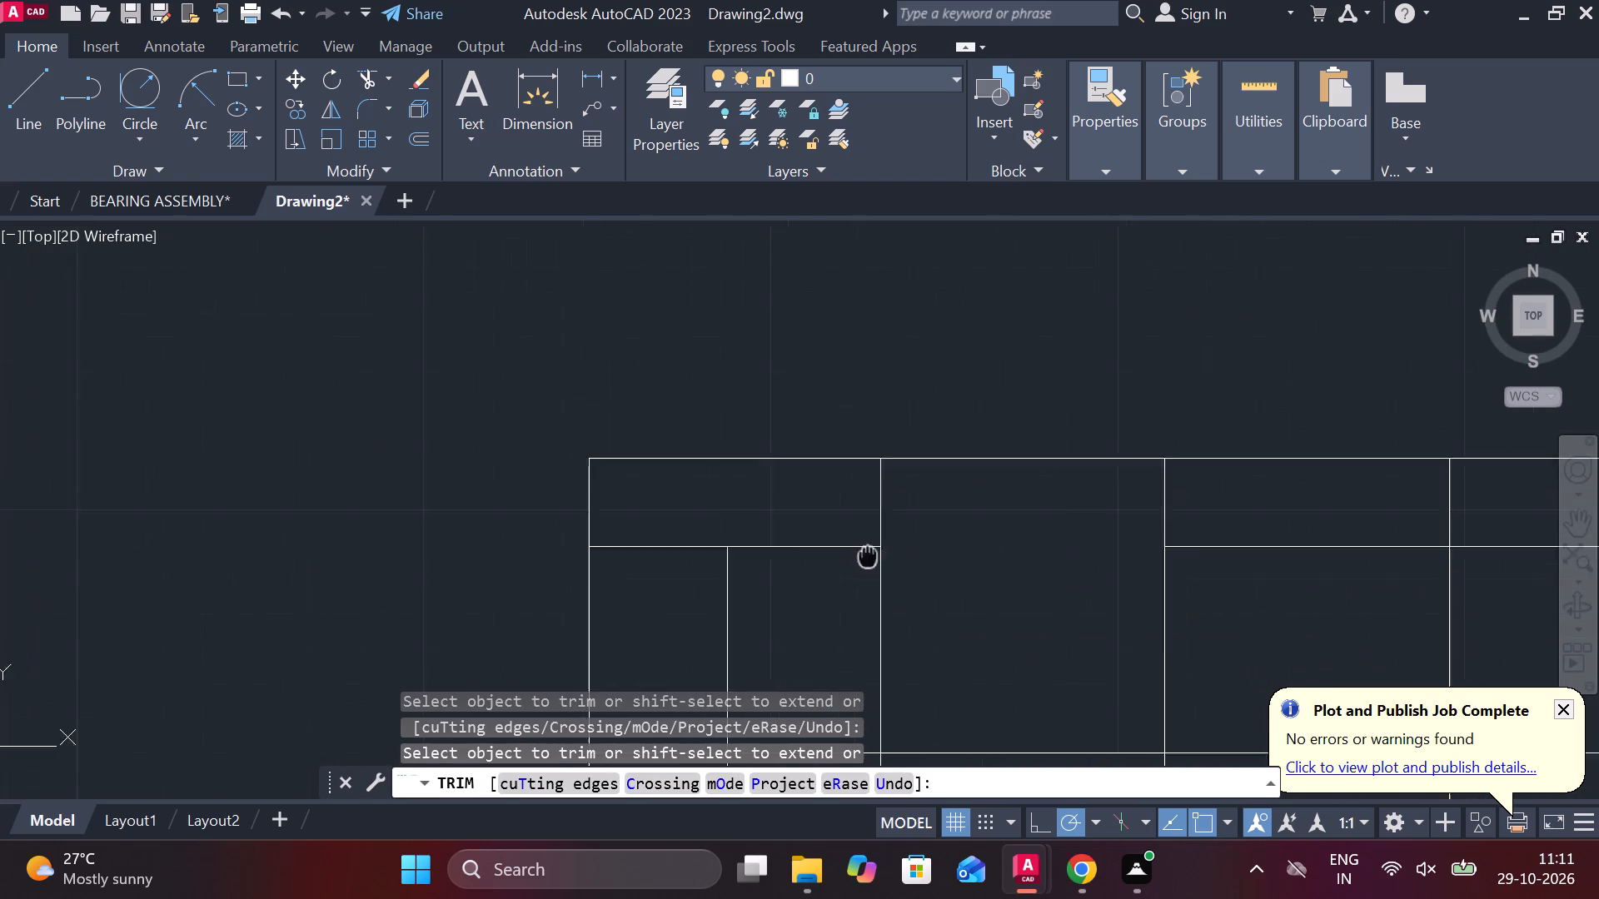
pyautogui.moveTo(861, 495); pyautogui.dragTo(854, 449, button='middle')
pyautogui.click(864, 436)
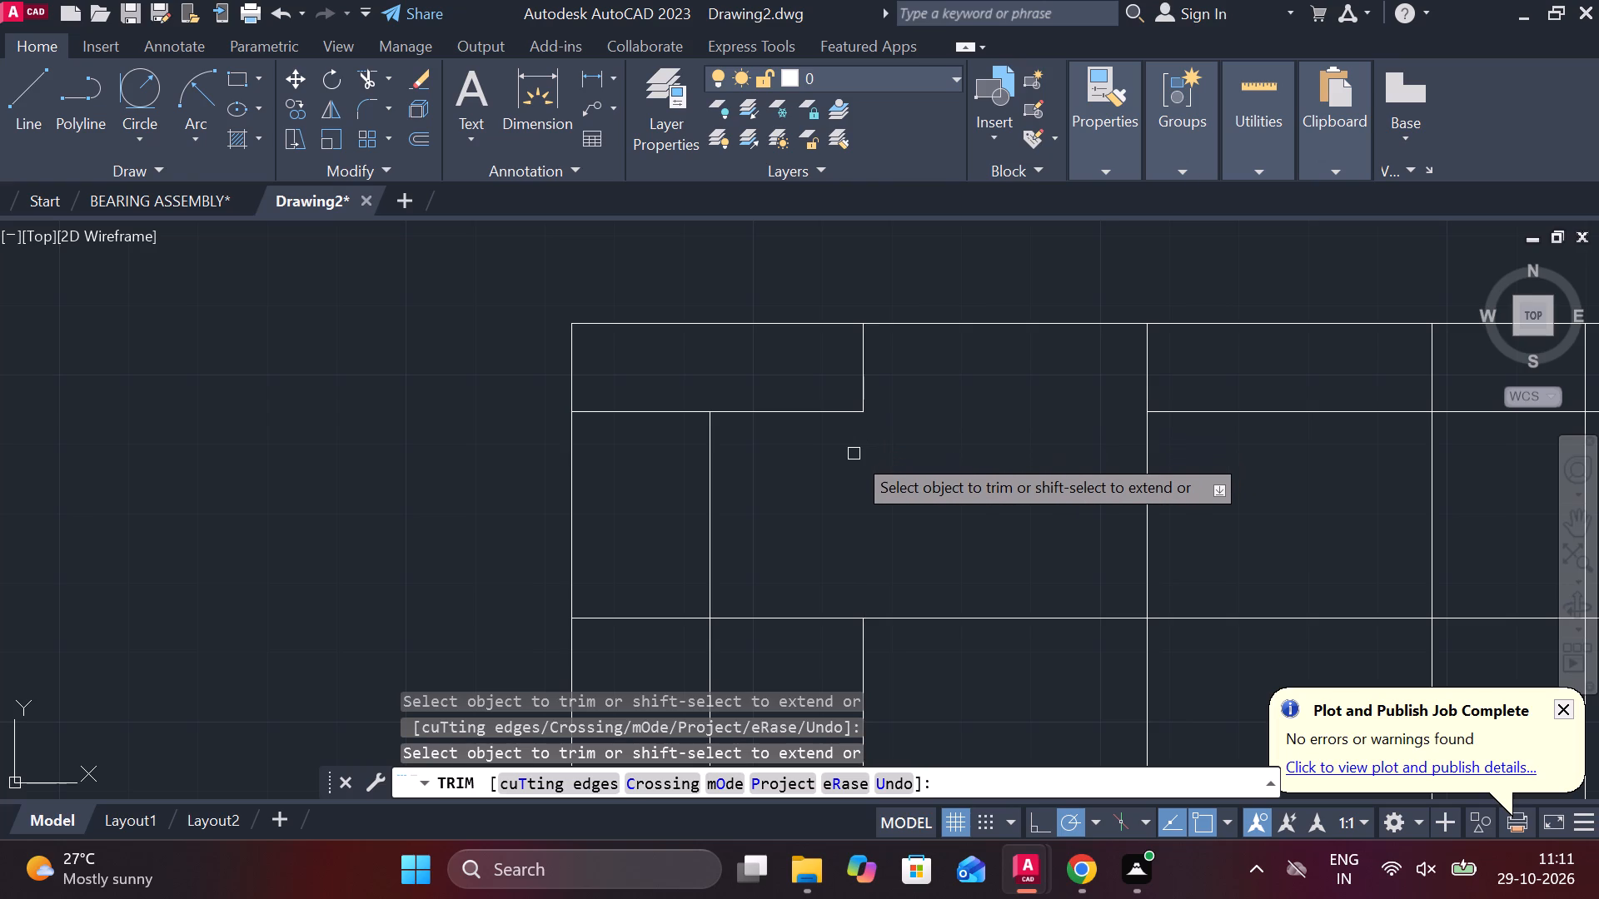
pyautogui.press('Escape')
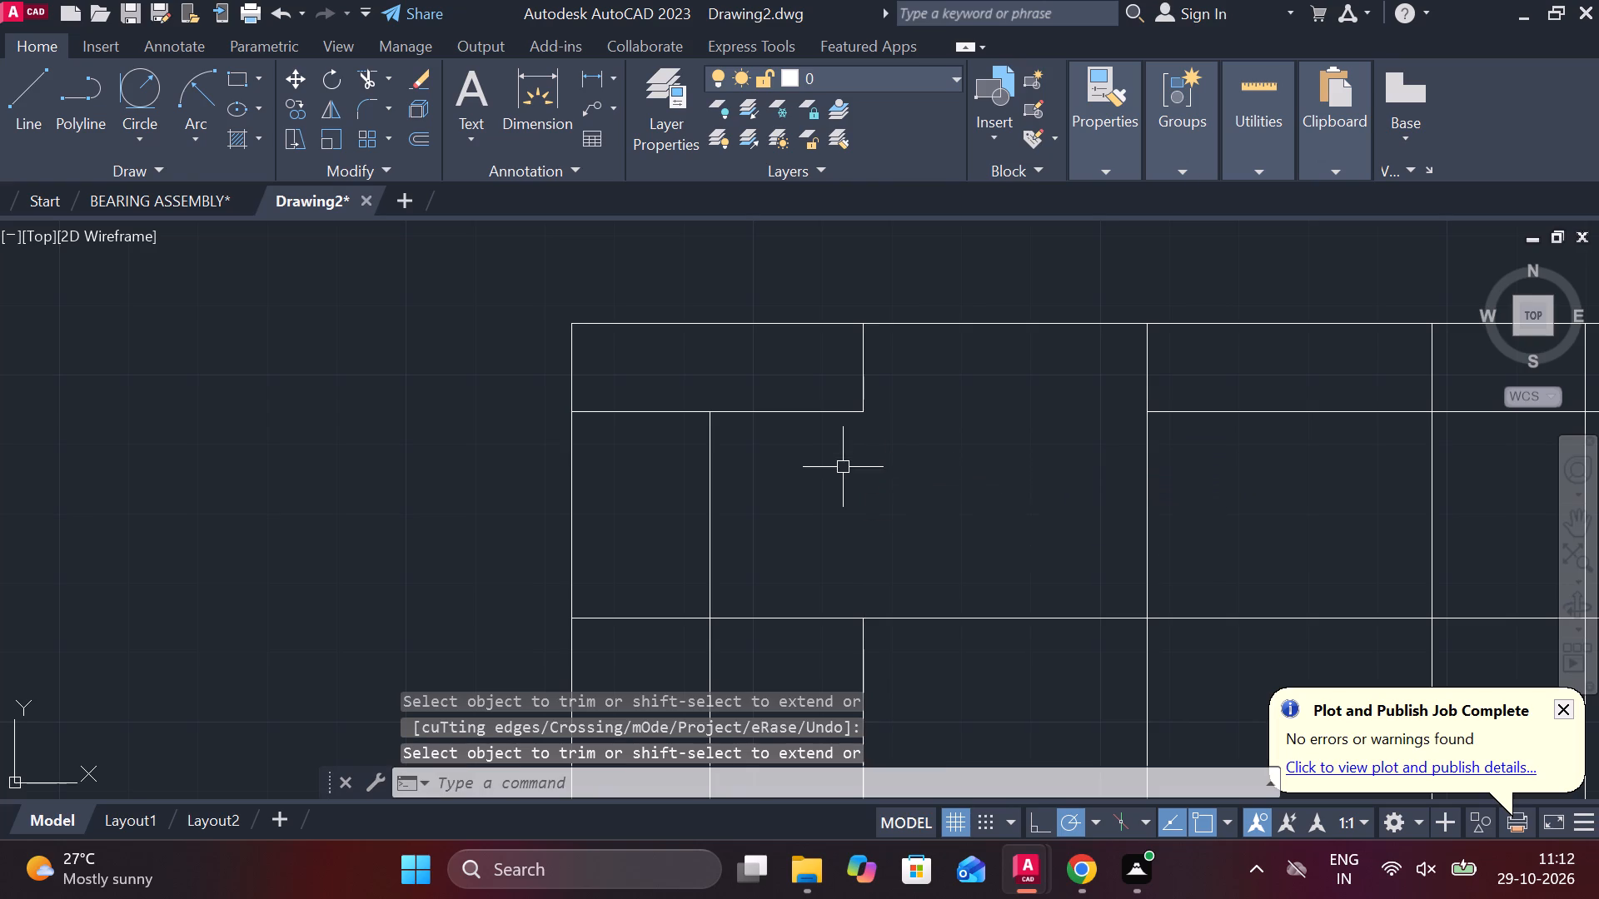
# Draw a radius 28 arc from the first left vertical's upper end to the second vertical's intersection with the view's top edge.
pyautogui.click(194, 85)
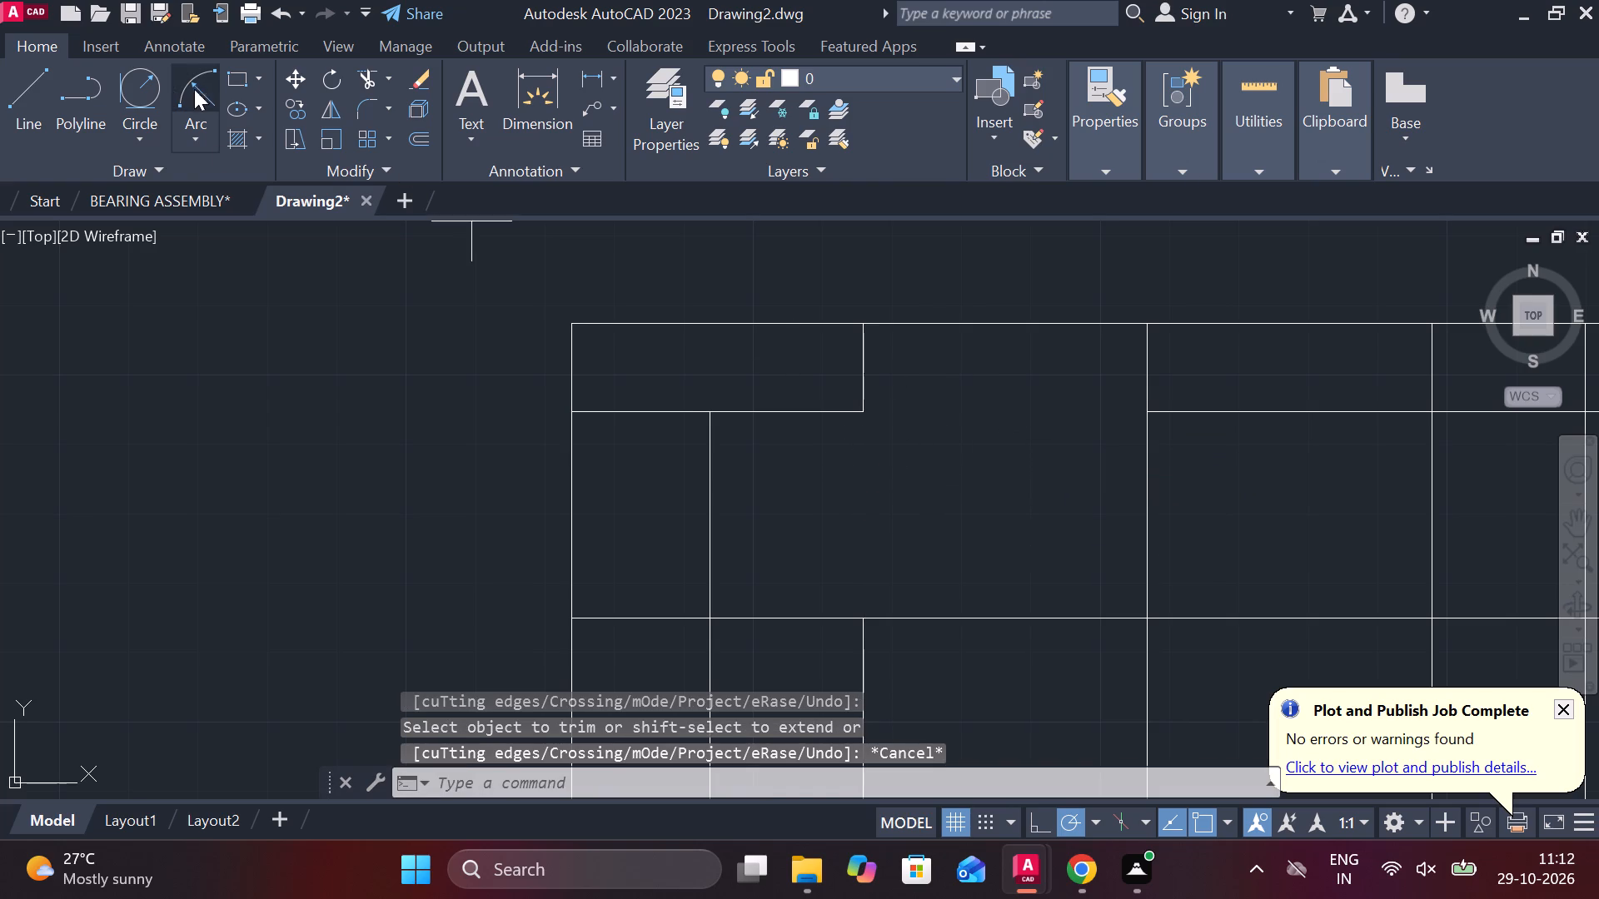
pyautogui.click(702, 410)
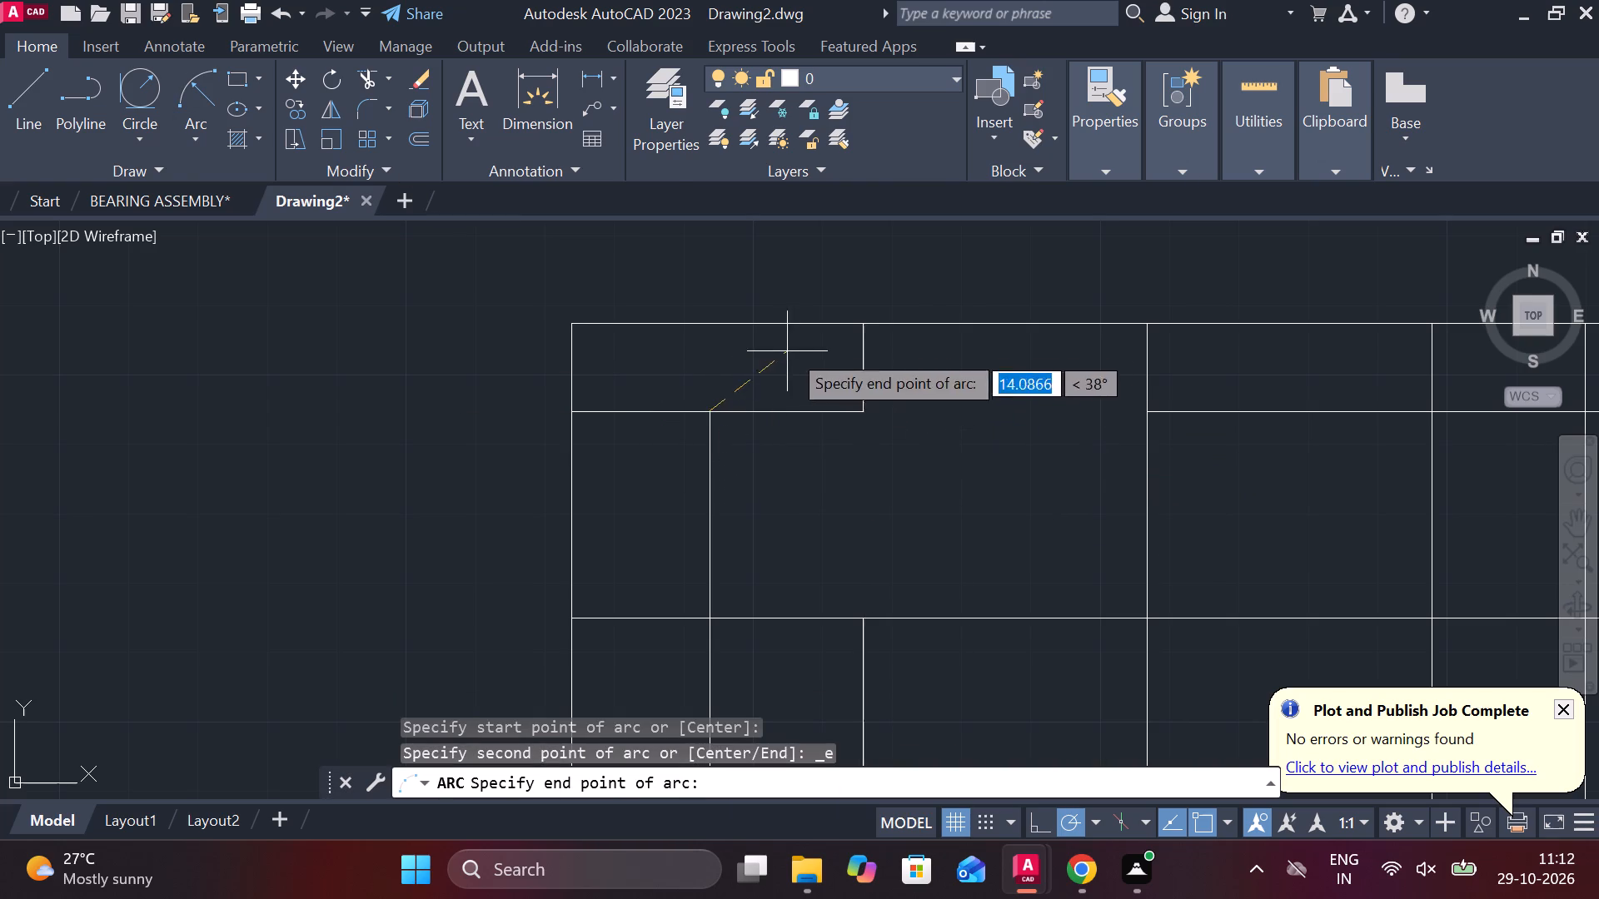
pyautogui.click(855, 331)
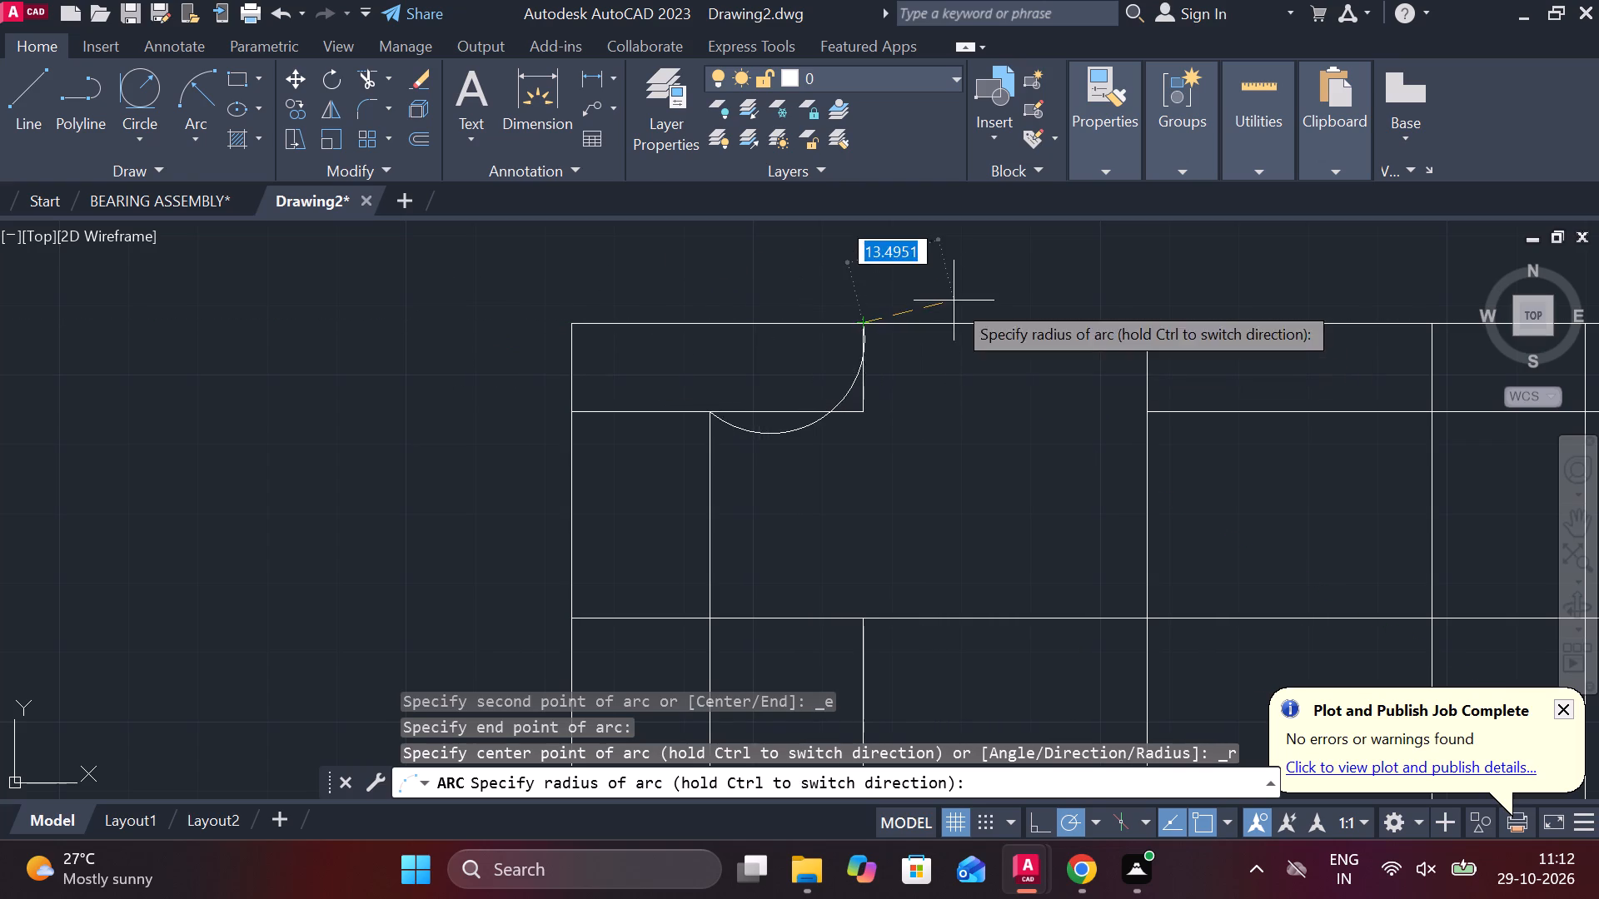
pyautogui.moveTo(954, 300); pyautogui.dragTo(962, 370, button='middle')
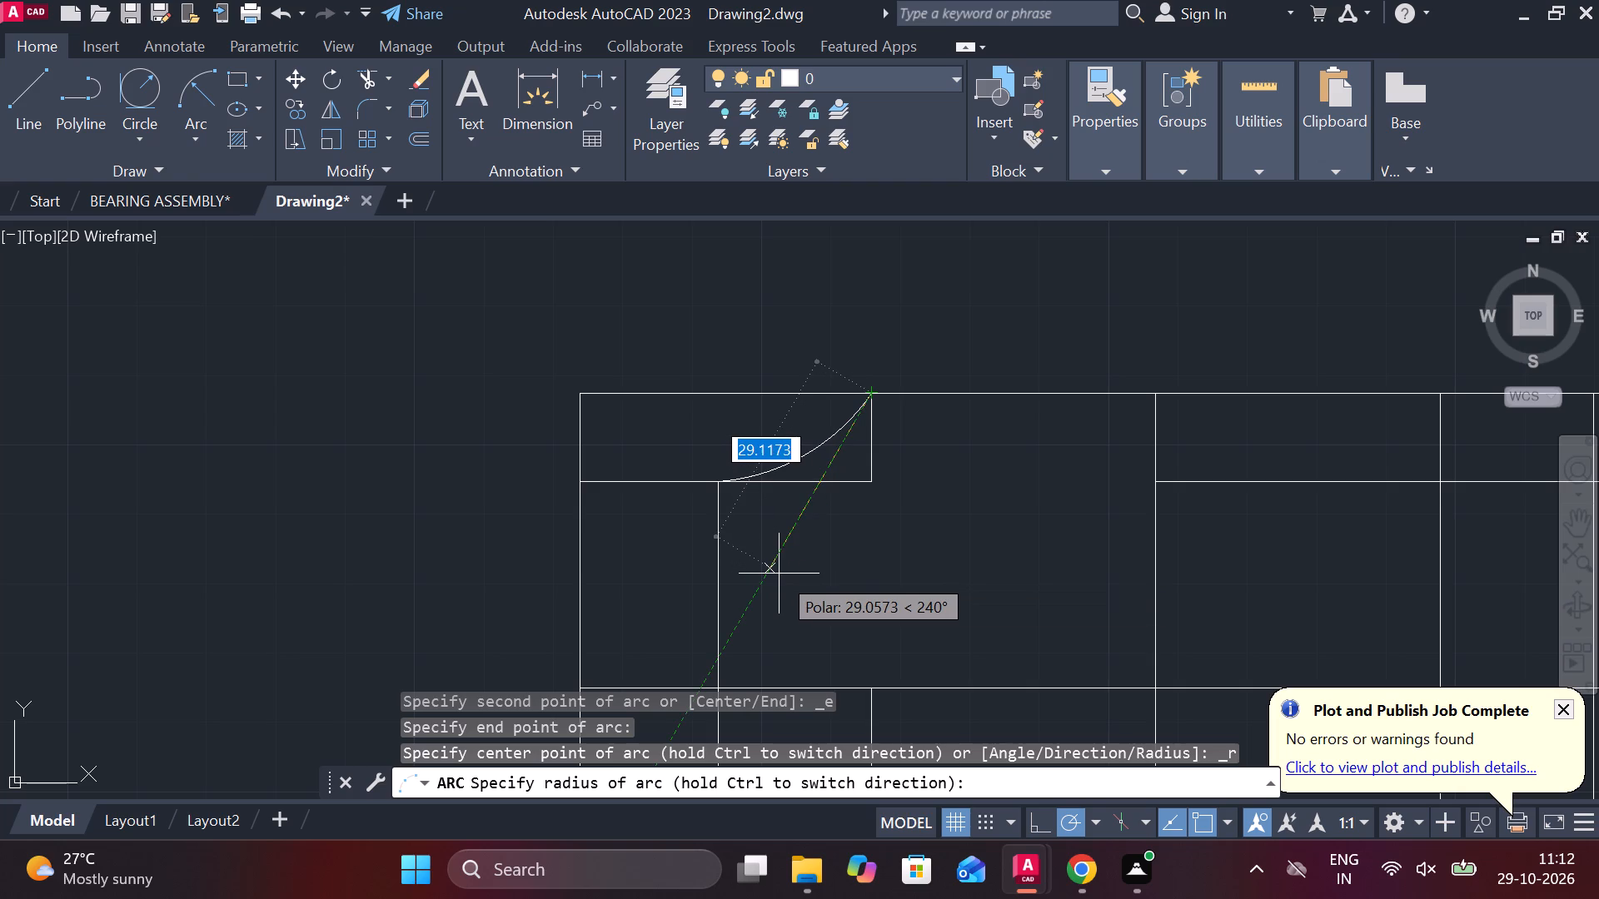
pyautogui.write('28')
pyautogui.press('Return')
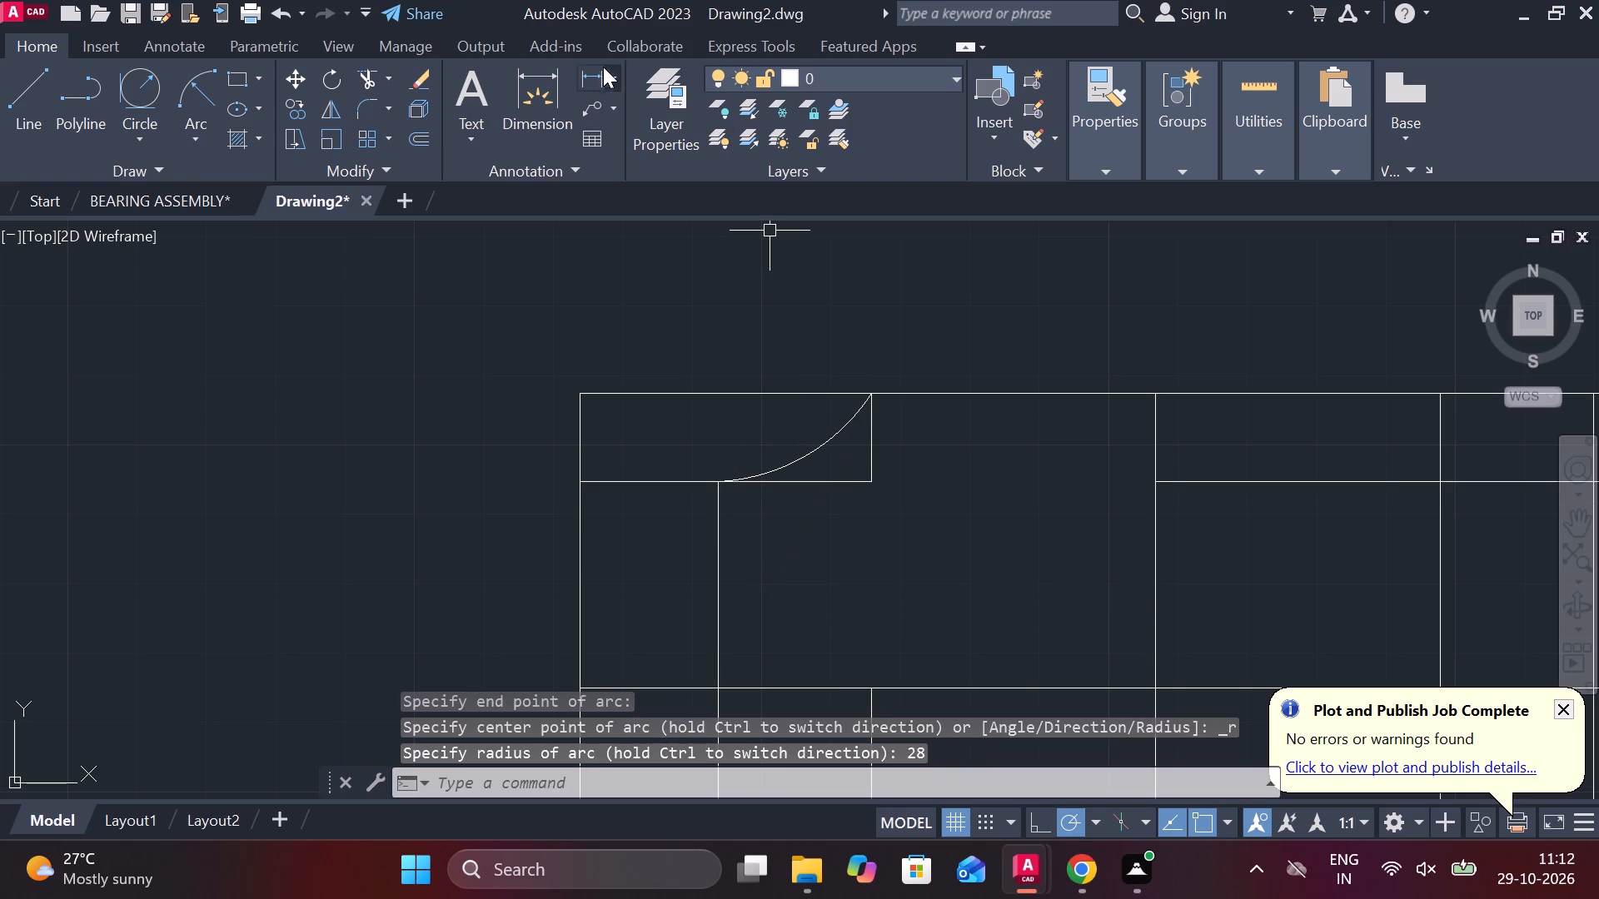
# Check the new left arc's radius with a temporary radius dimension.
pyautogui.click(611, 82)
pyautogui.click(648, 322)
pyautogui.click(781, 464)
pyautogui.press('Escape')
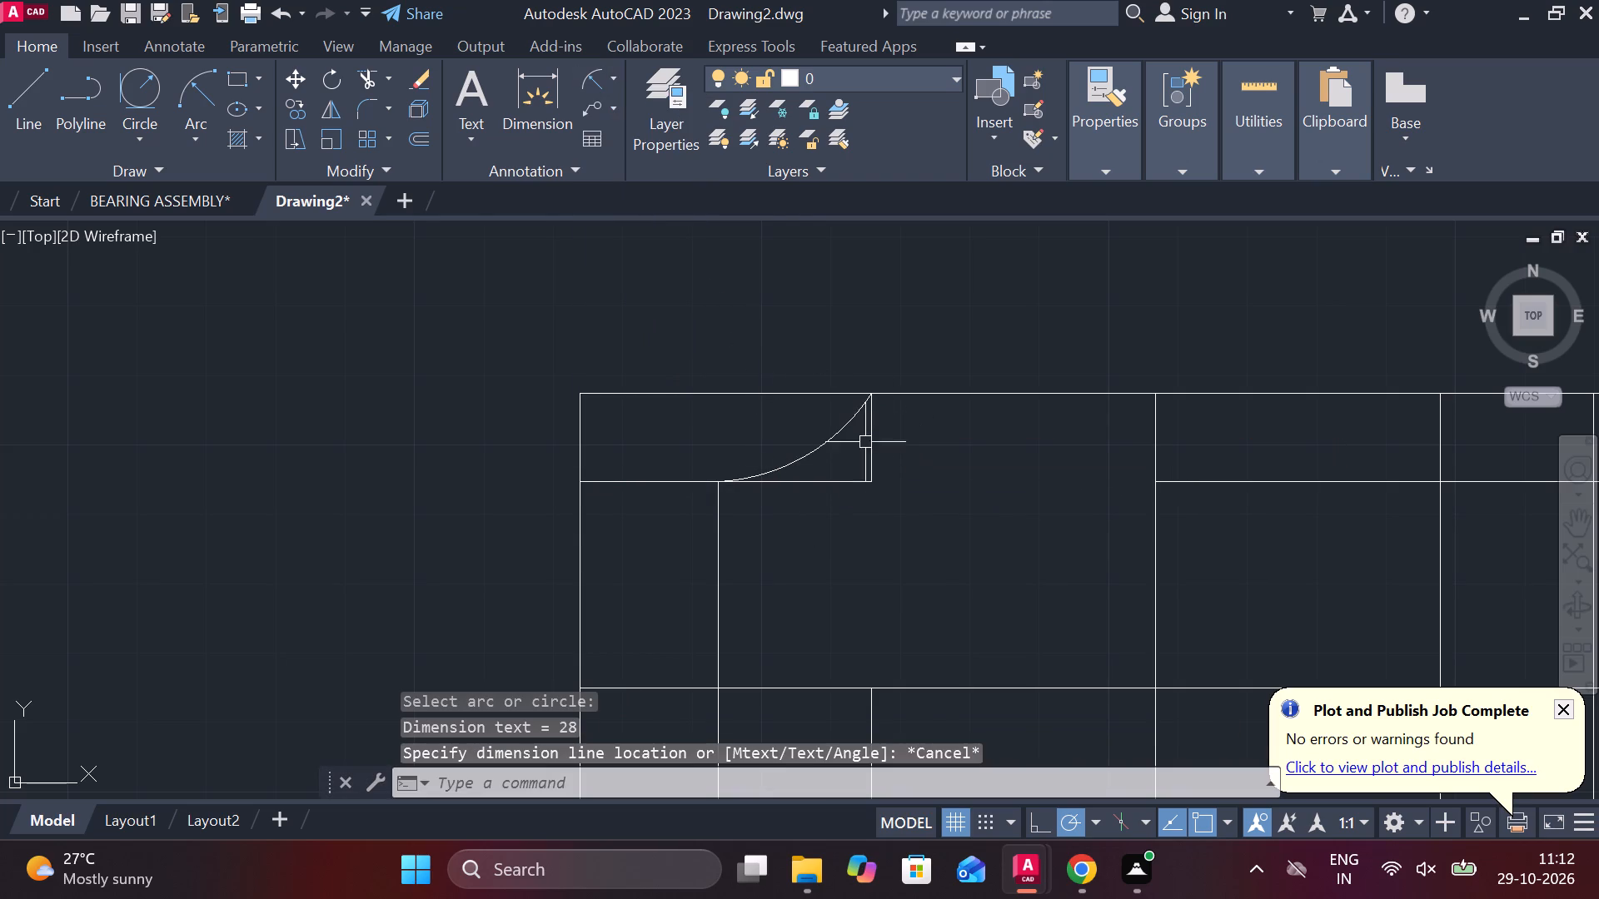
# Trim away the second left vertical above the upper offset line and the piece of that offset line beneath the left arc.
pyautogui.write('TR')
pyautogui.press('space')
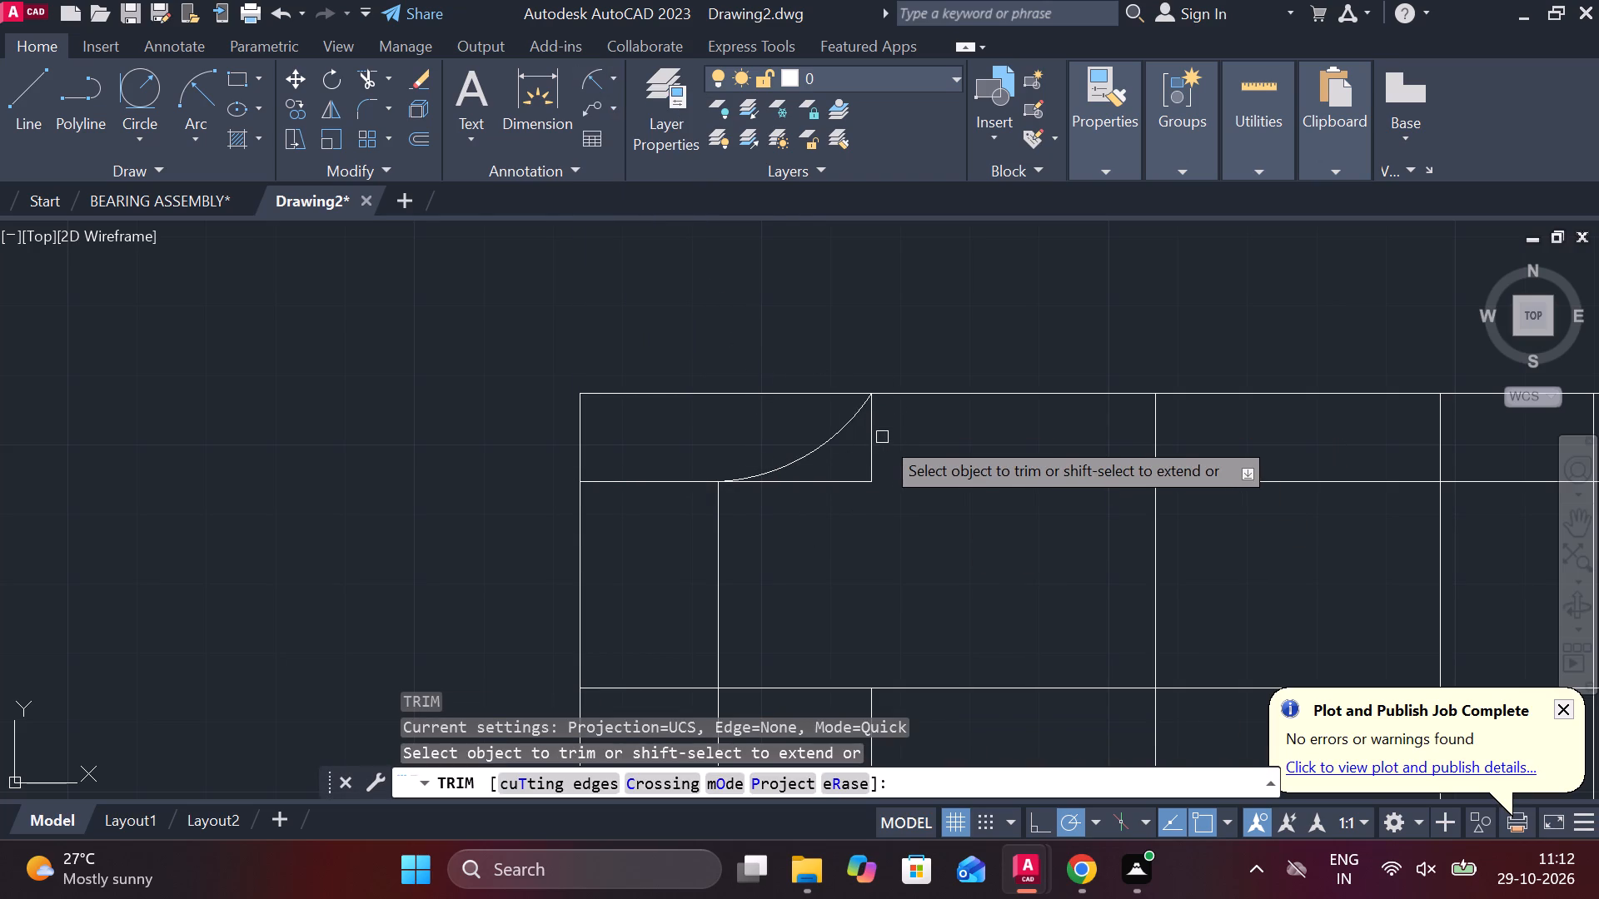
pyautogui.click(874, 434)
pyautogui.click(856, 480)
pyautogui.press('Escape')
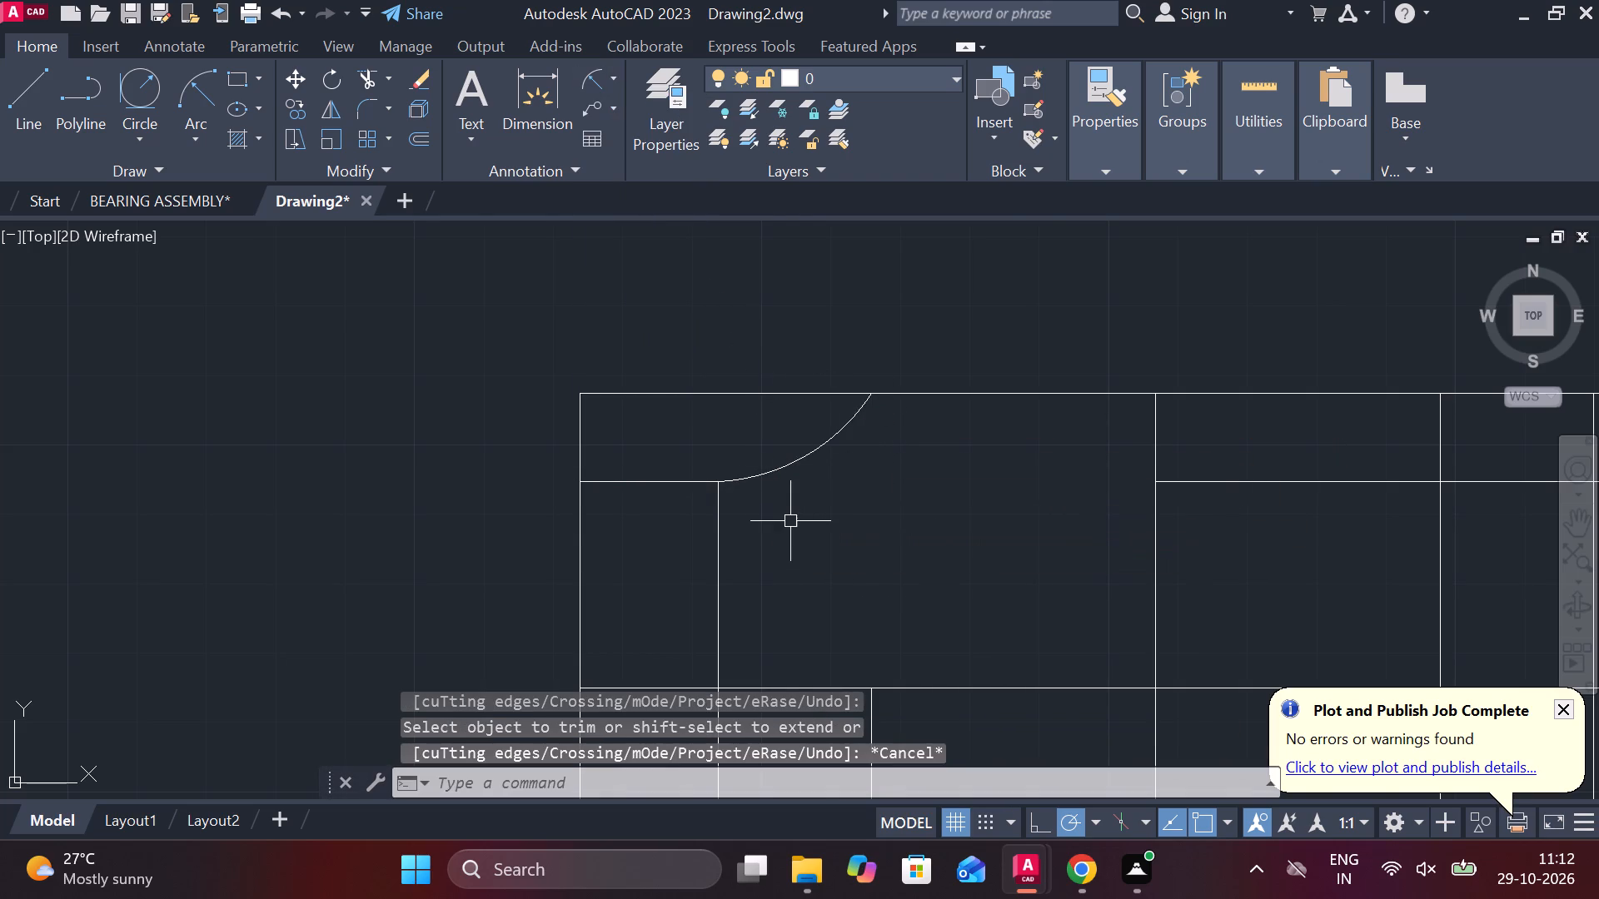
# Offset the short upper-left horizontal line at the arc's lower end downward by 1.
pyautogui.scroll(2, 643, 509)
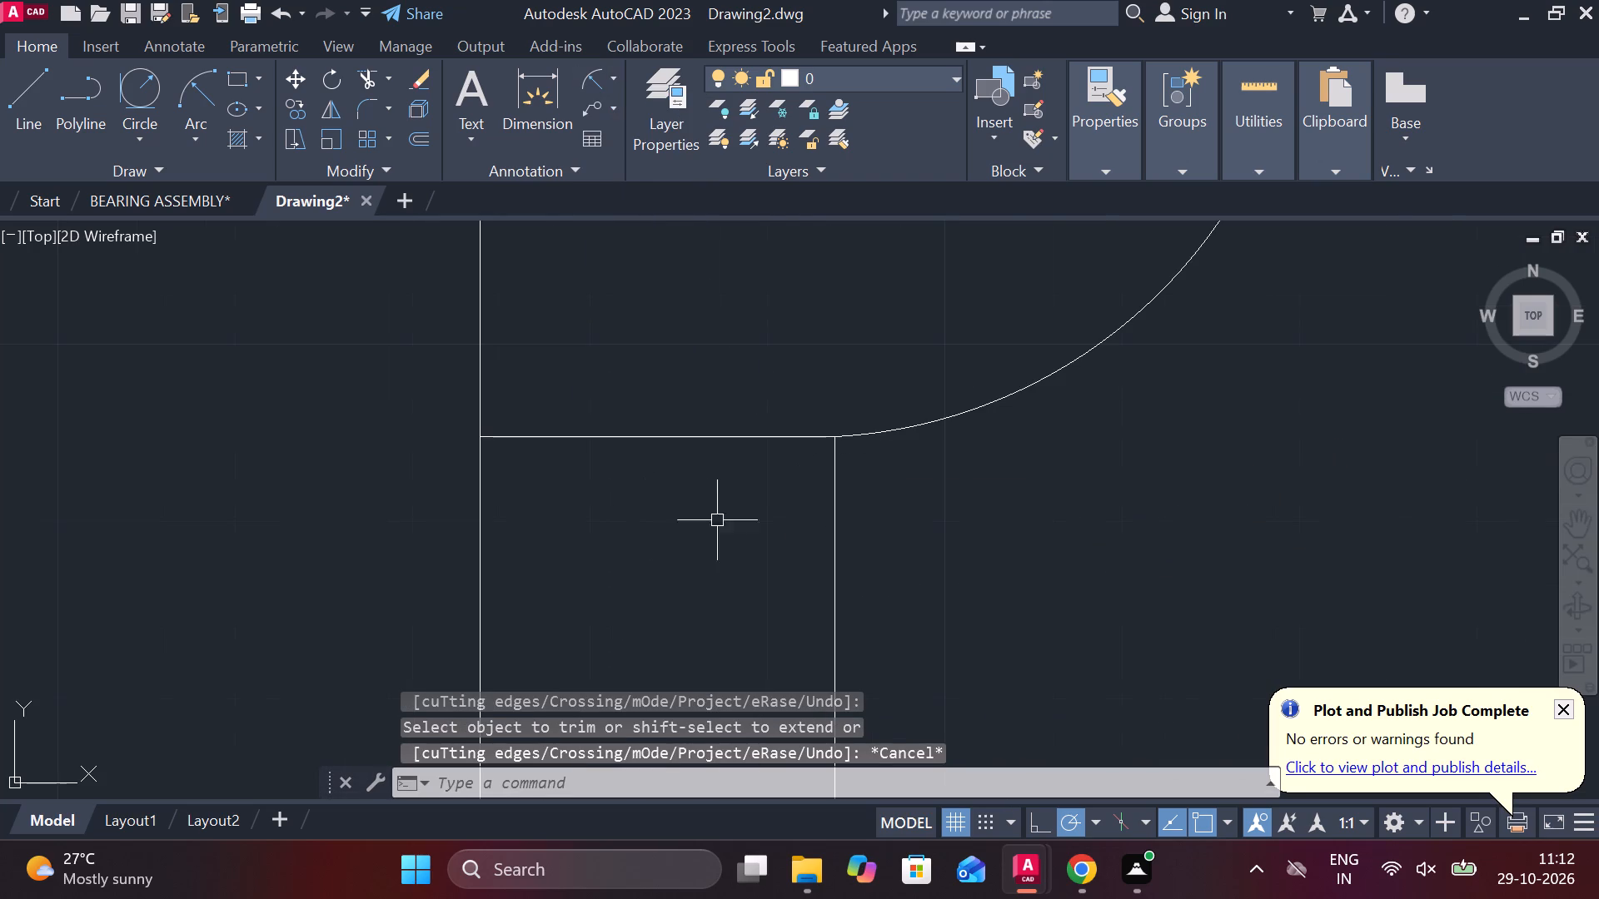
pyautogui.click(704, 427)
pyautogui.press('Escape')
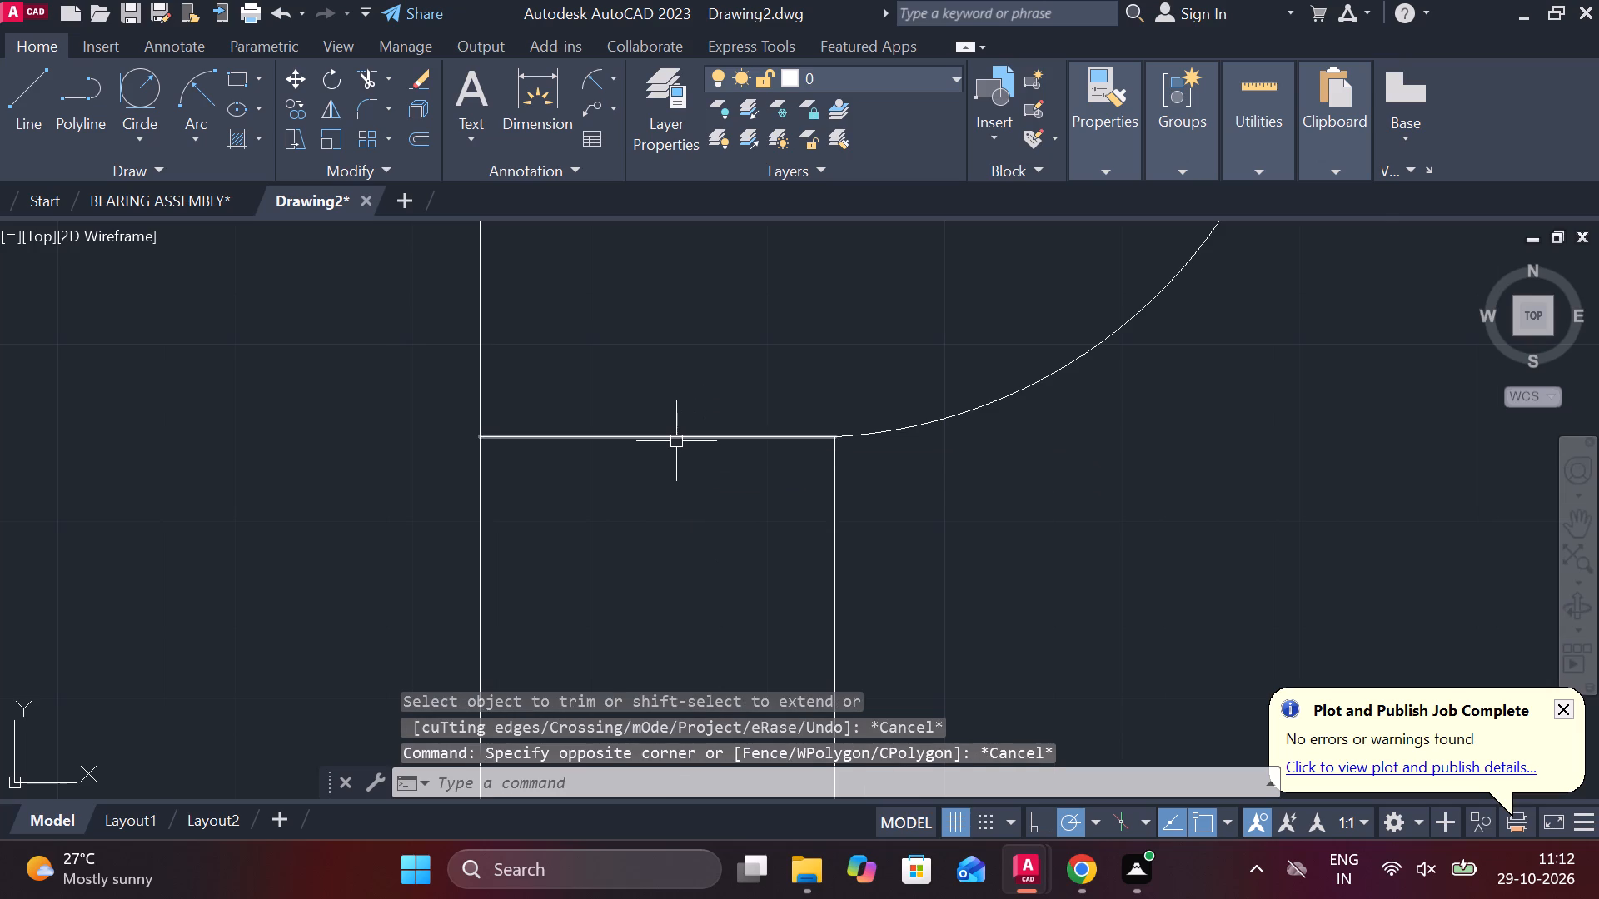
pyautogui.click(676, 441)
pyautogui.press('o')
pyautogui.press('Return')
pyautogui.press('Return')
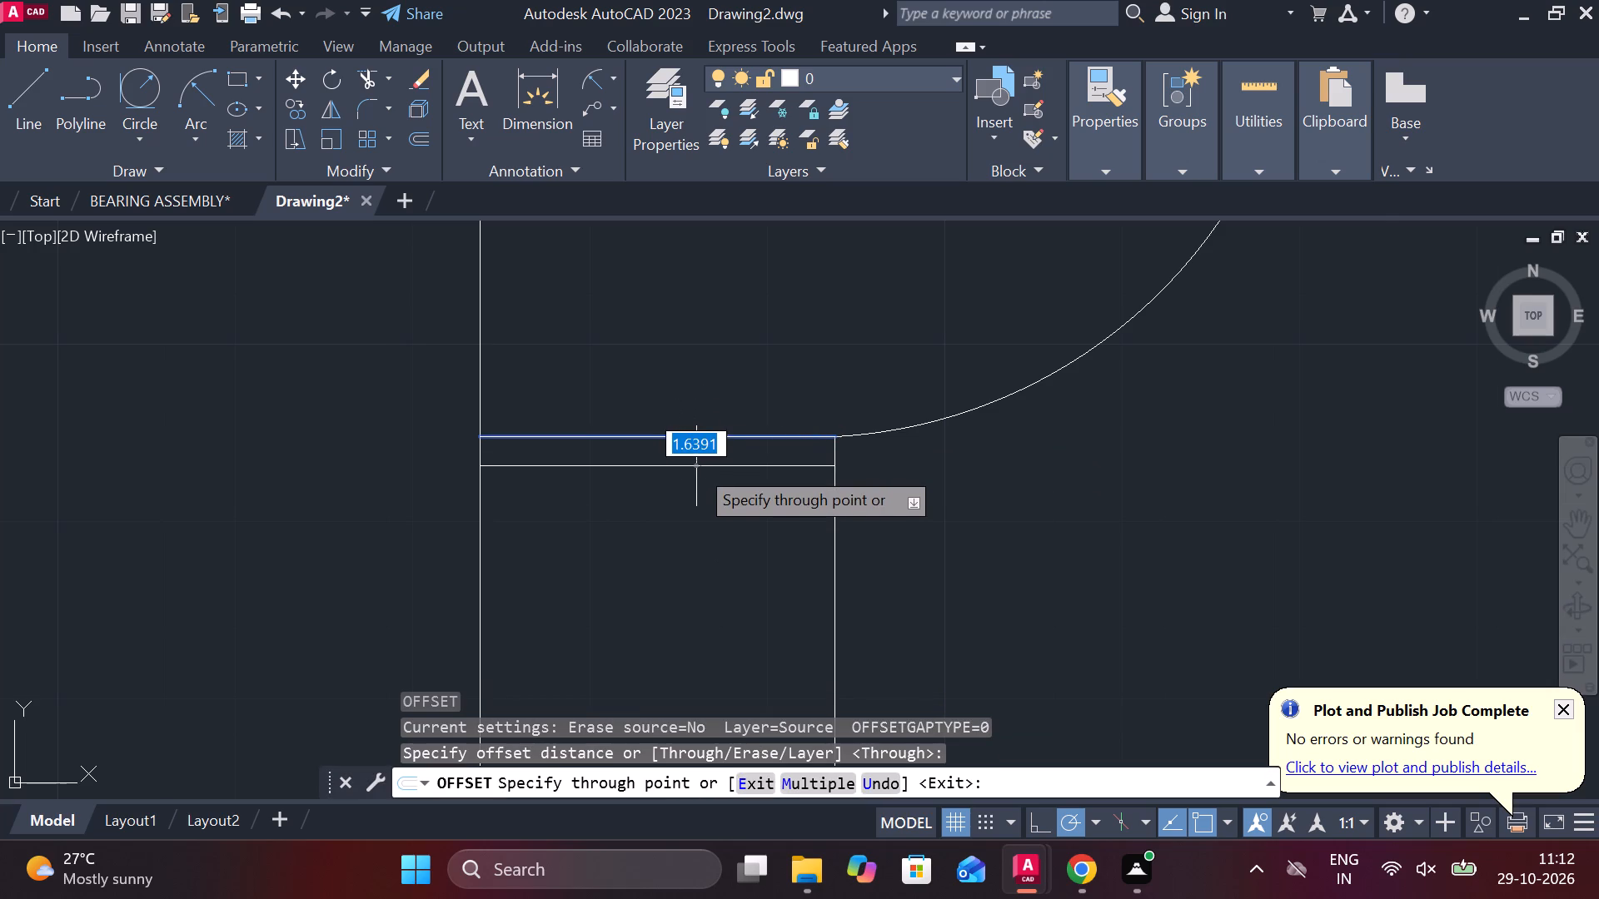
pyautogui.write('1')
pyautogui.press('space')
pyautogui.press('Escape')
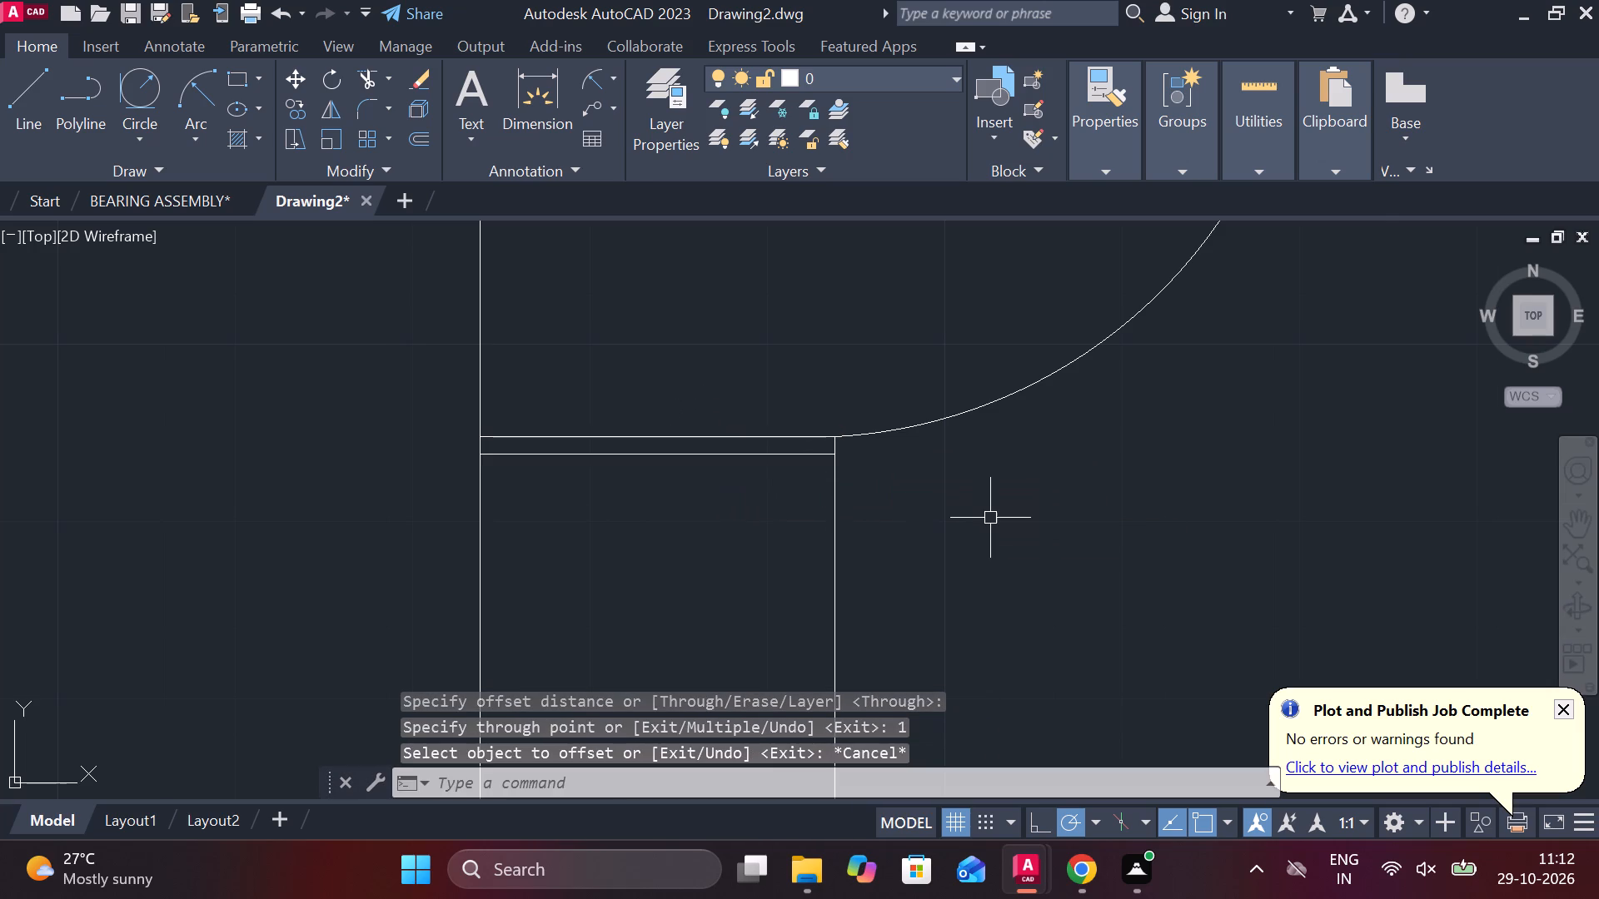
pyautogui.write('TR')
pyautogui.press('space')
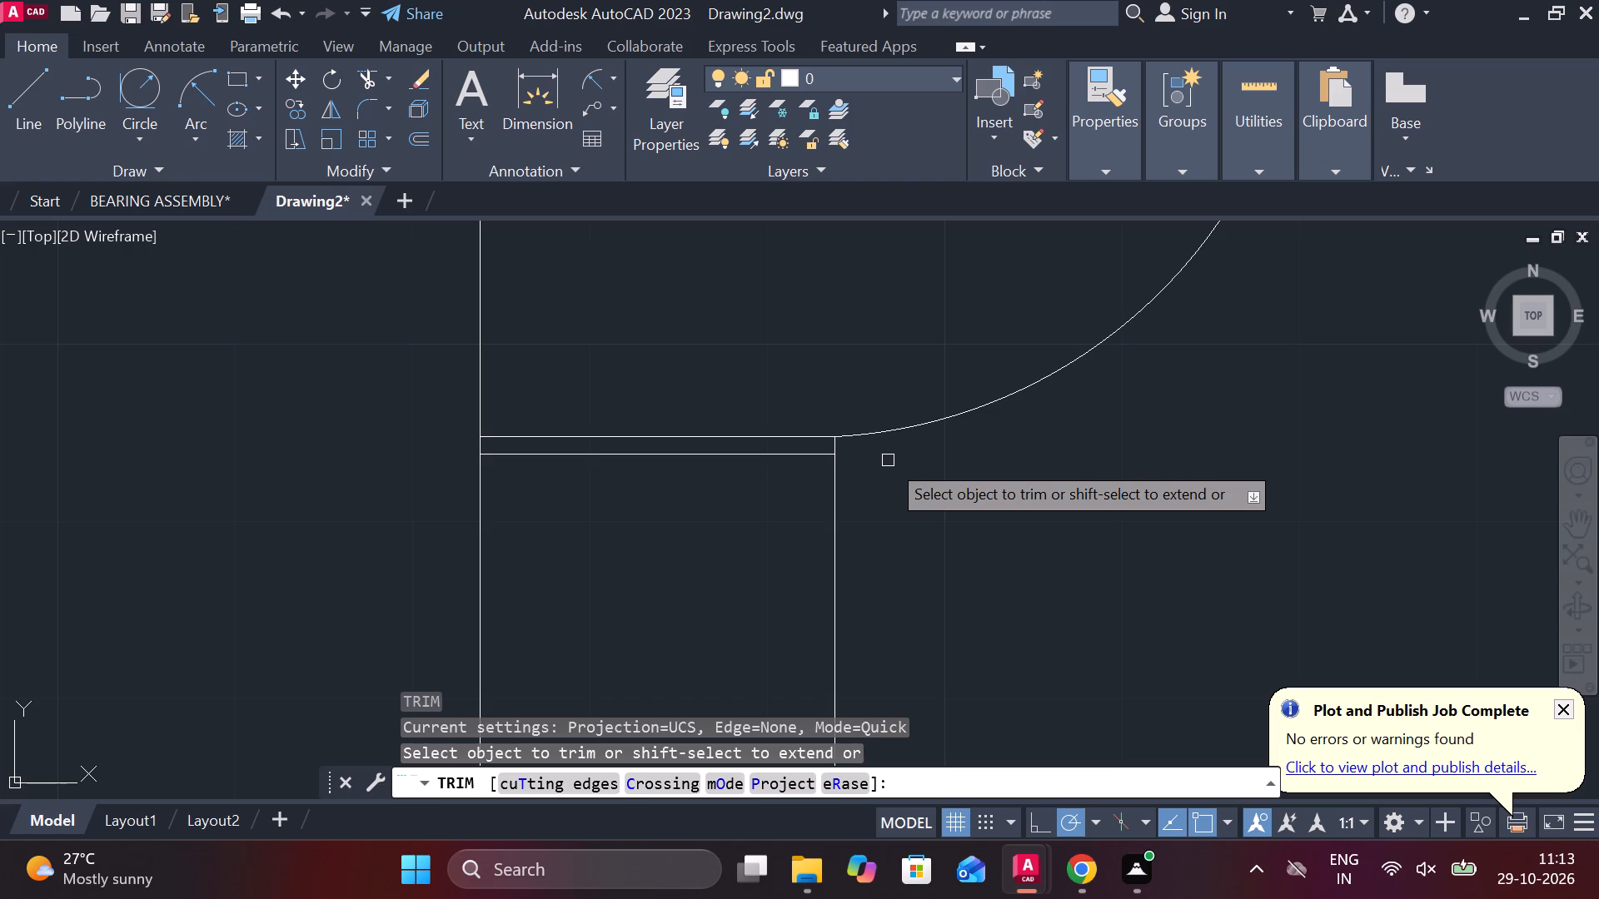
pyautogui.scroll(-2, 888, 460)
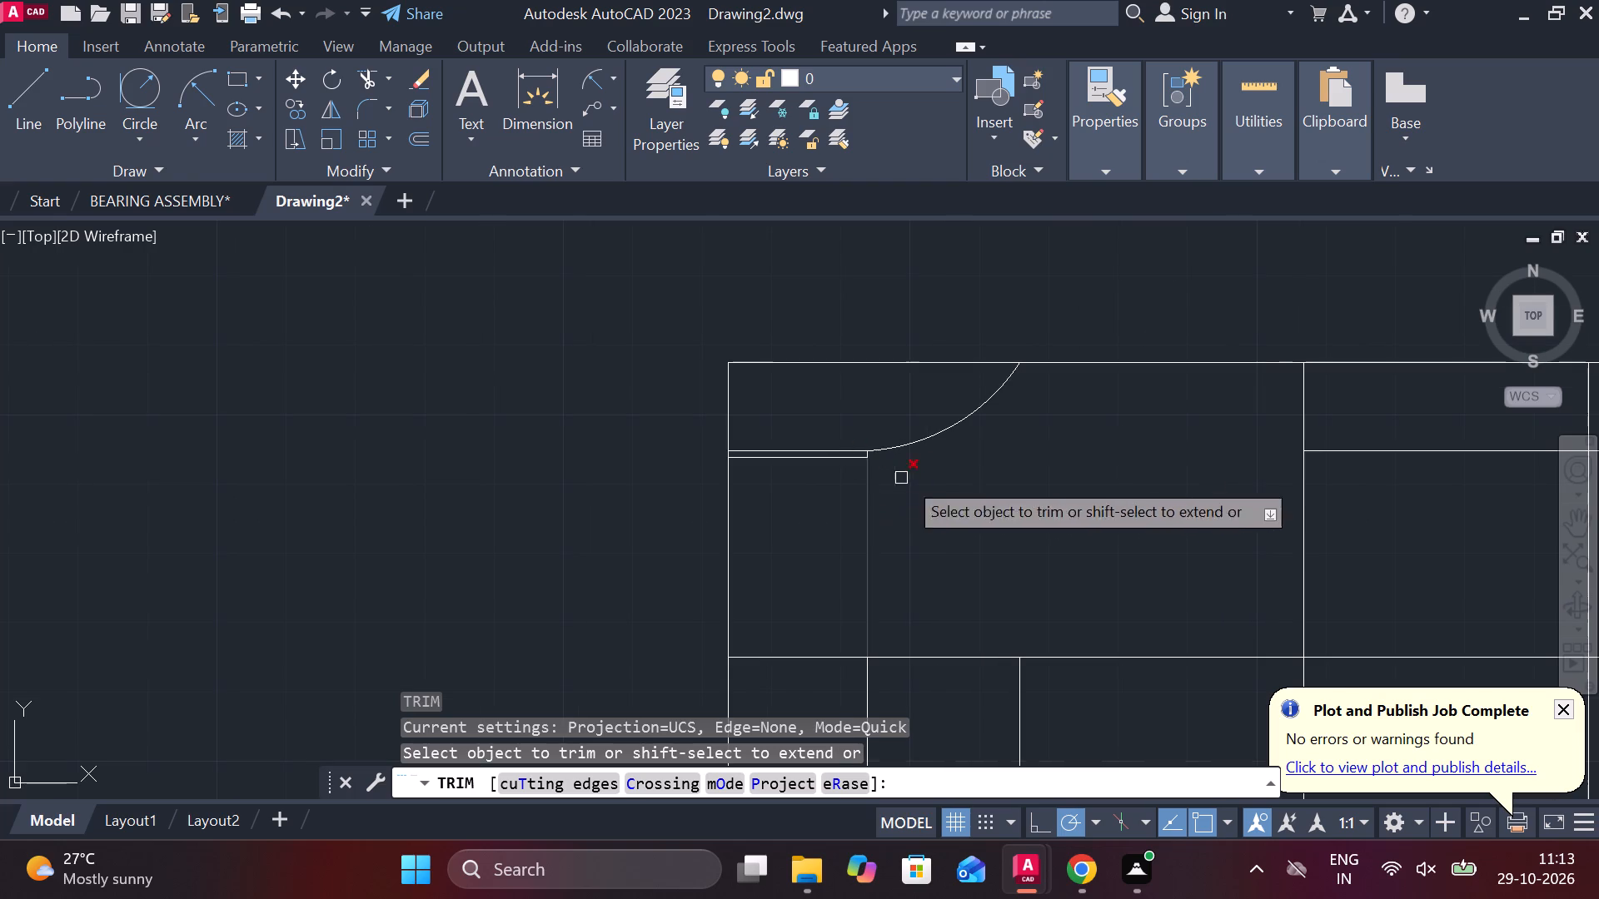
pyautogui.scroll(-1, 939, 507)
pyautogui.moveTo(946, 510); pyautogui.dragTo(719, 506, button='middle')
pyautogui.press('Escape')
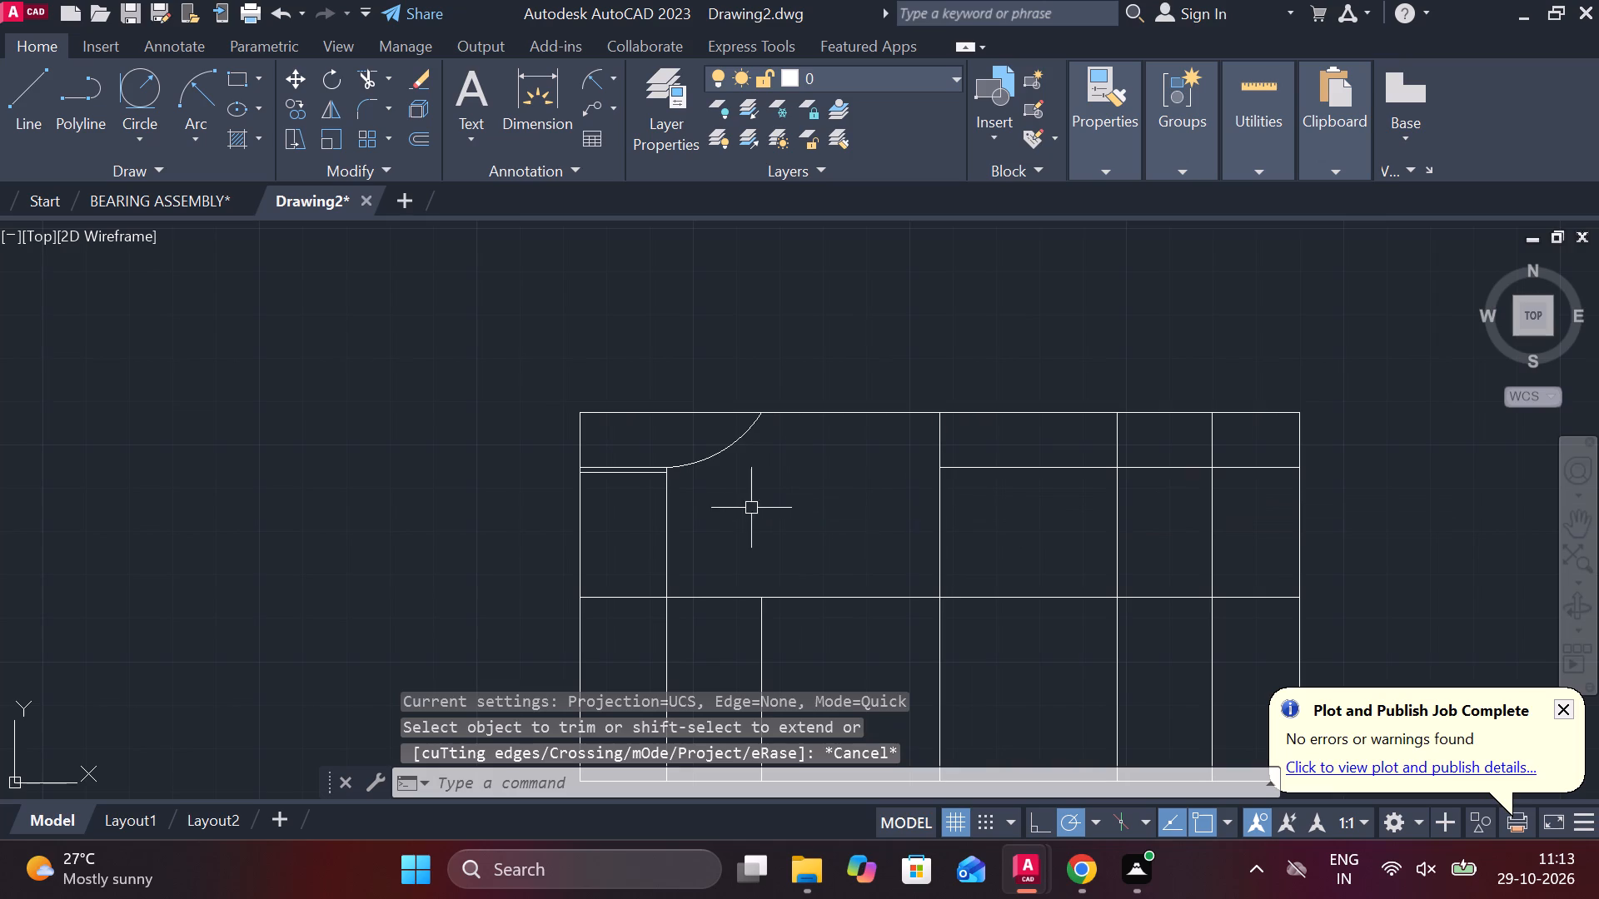
# Mirror the left arc about the view's vertical centre line, keeping the source arc.
pyautogui.click(696, 457)
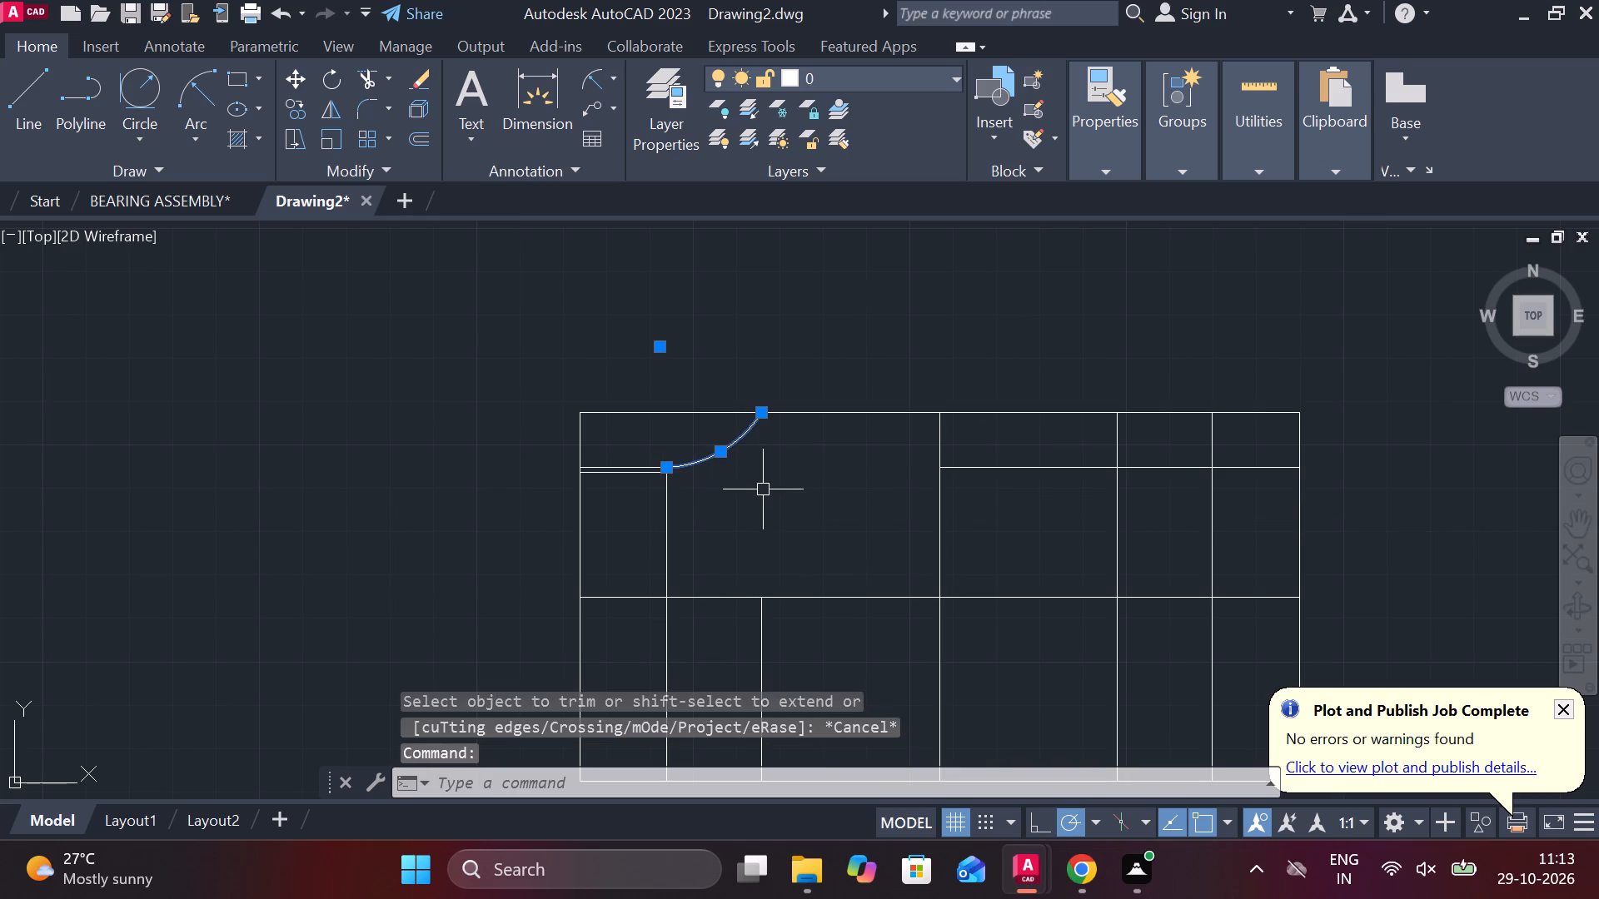
pyautogui.write('MI')
pyautogui.press('Return')
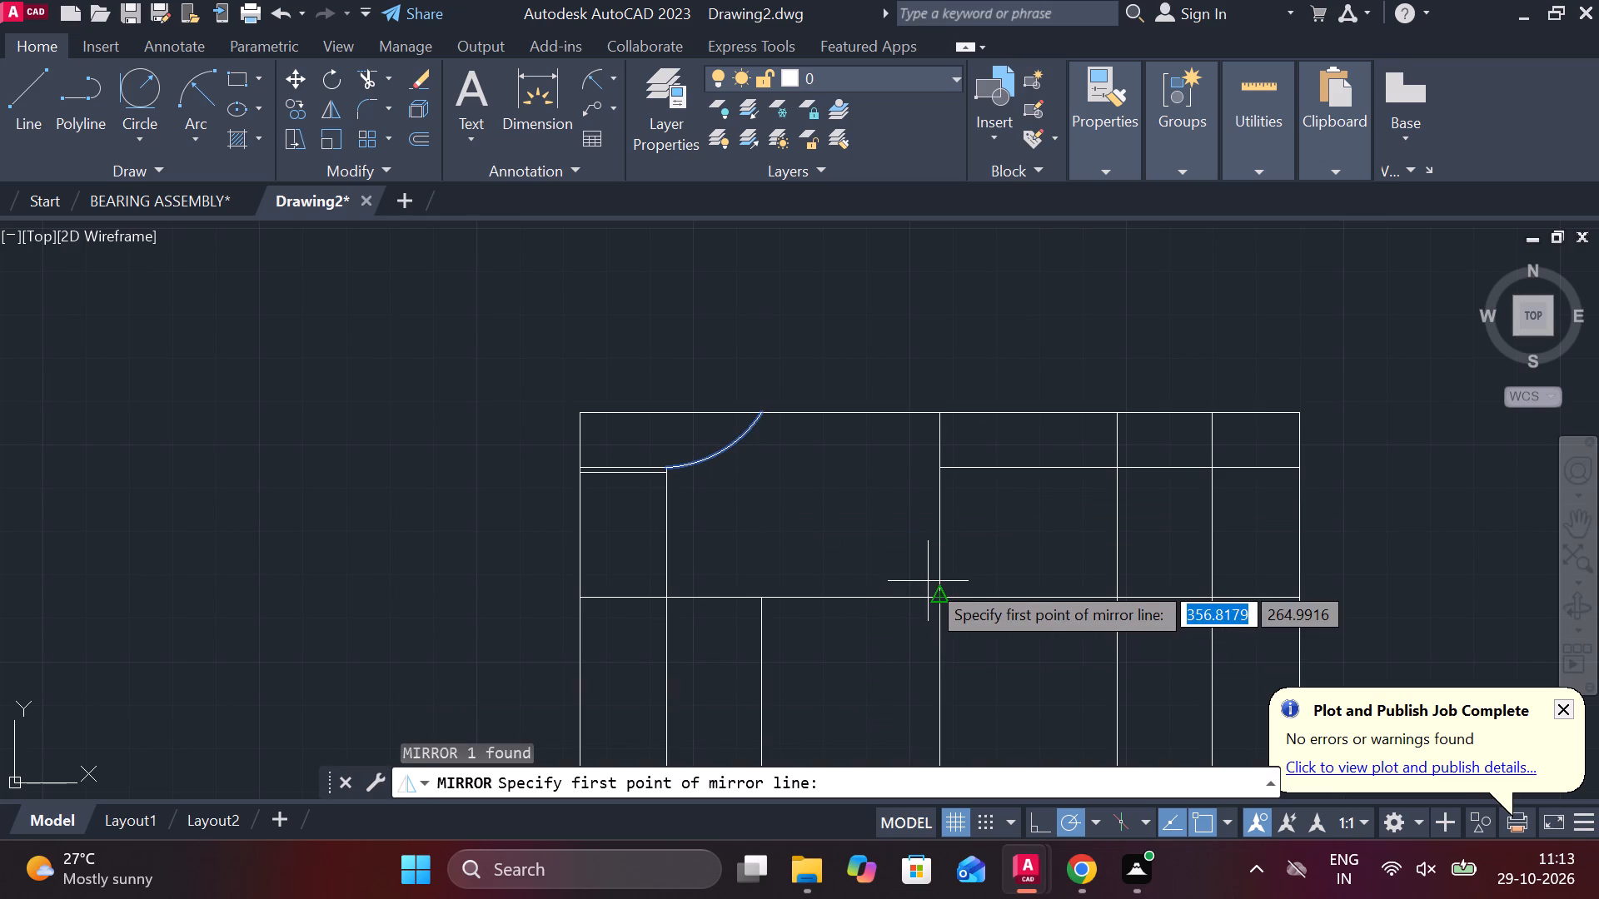
pyautogui.click(939, 590)
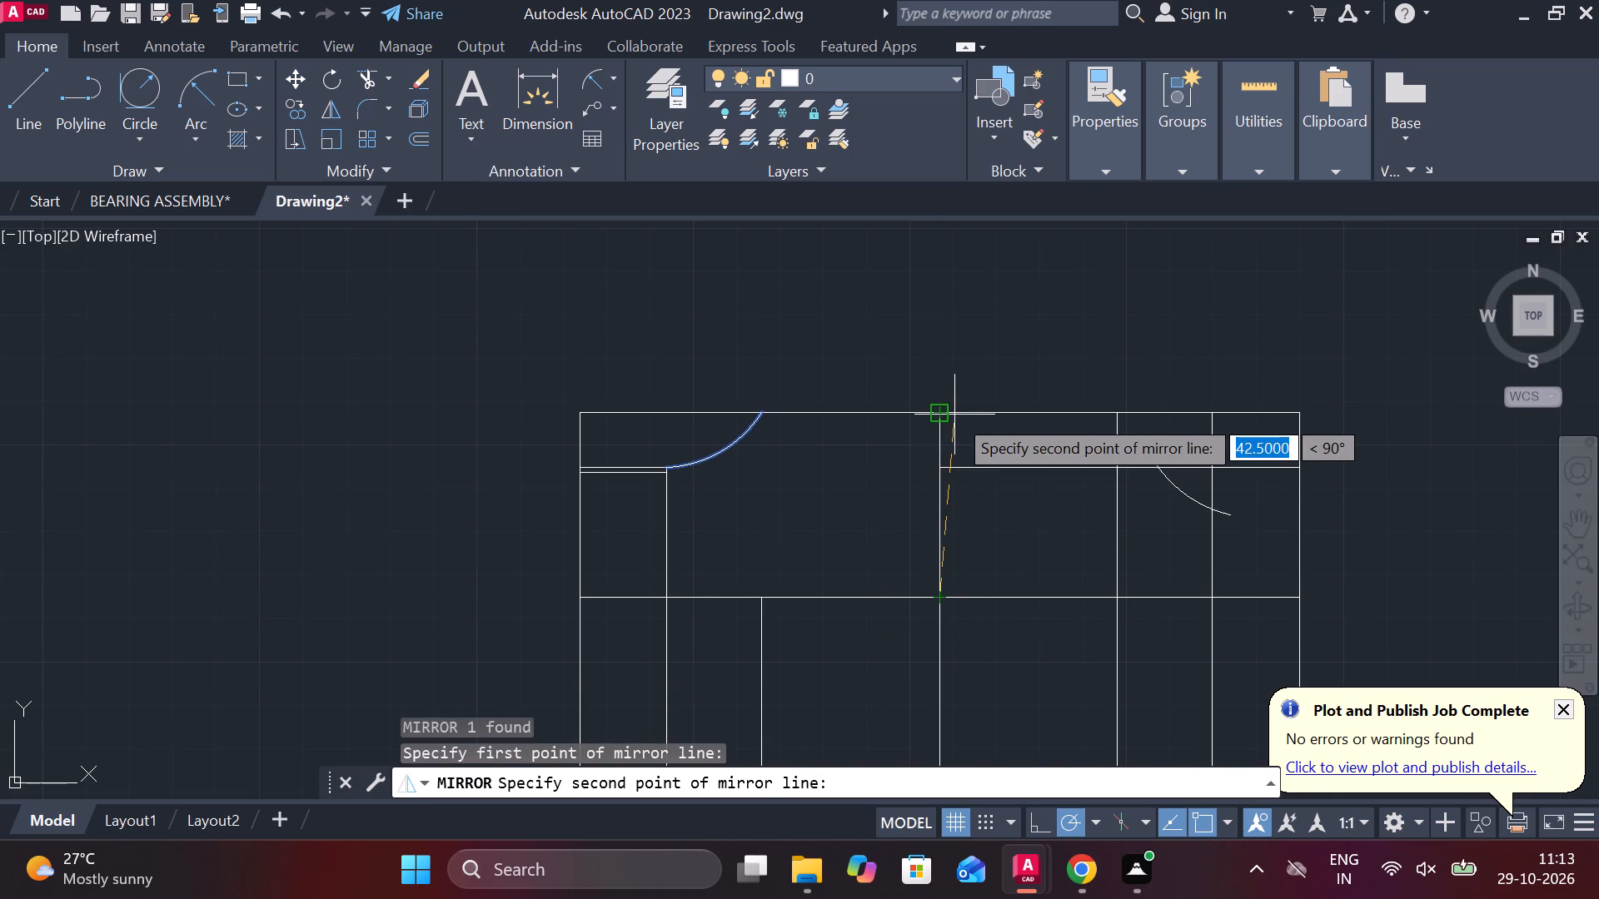
pyautogui.click(942, 415)
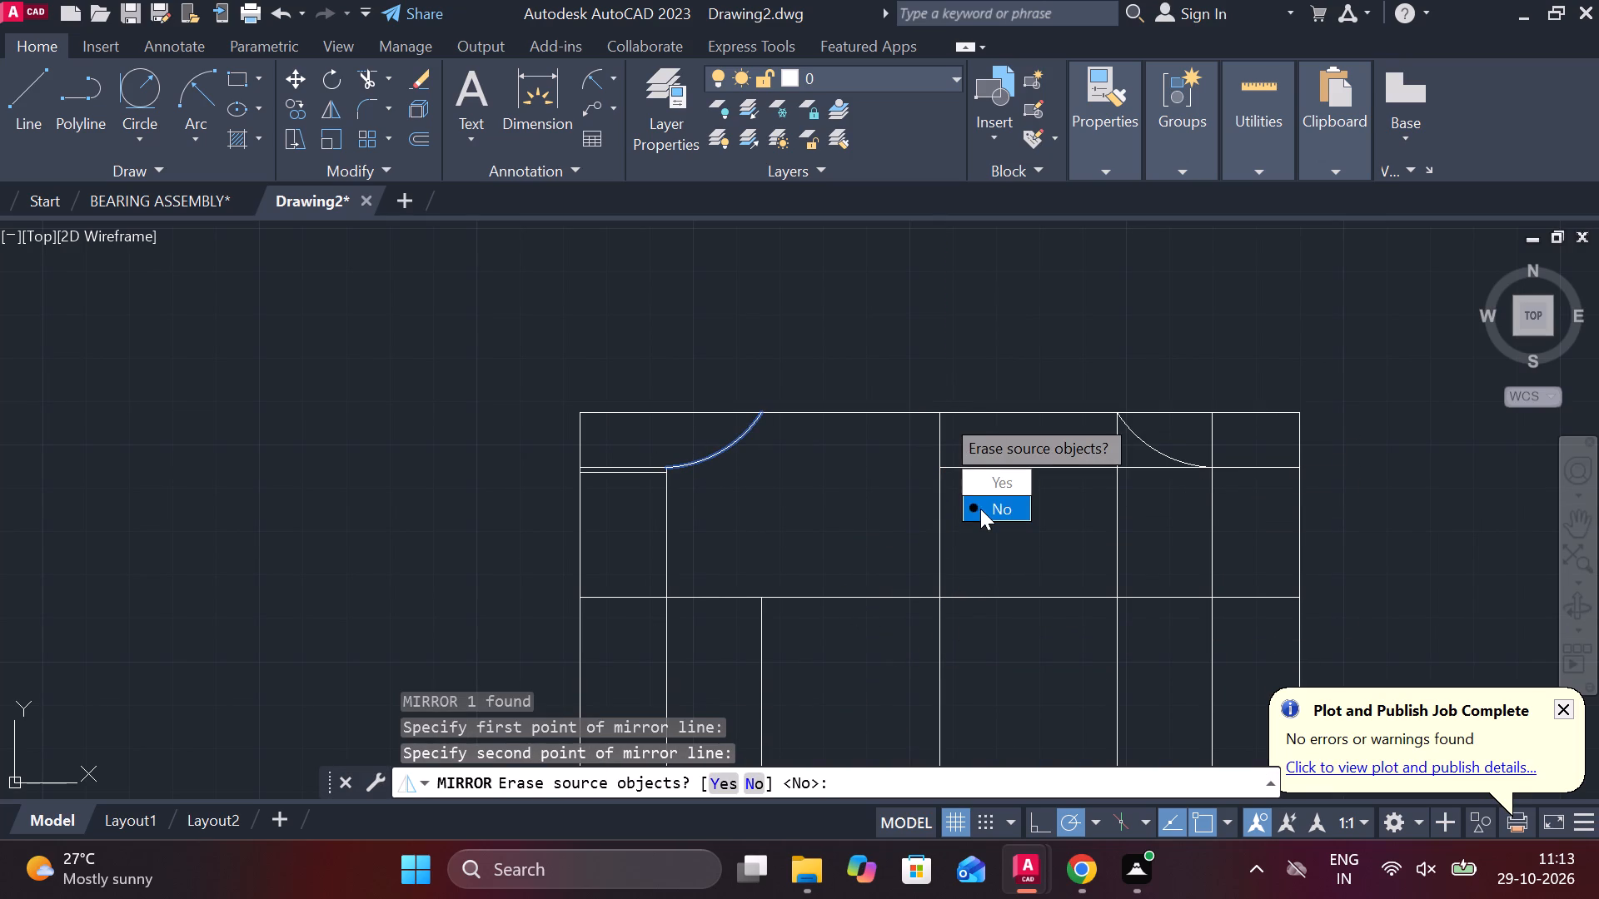
pyautogui.click(980, 509)
# Trim the upper offset line between the centre line and the mirrored arc's lower end, and the inner right vertical down to the middle horizontal.
pyautogui.moveTo(953, 428); pyautogui.dragTo(689, 448, button='middle')
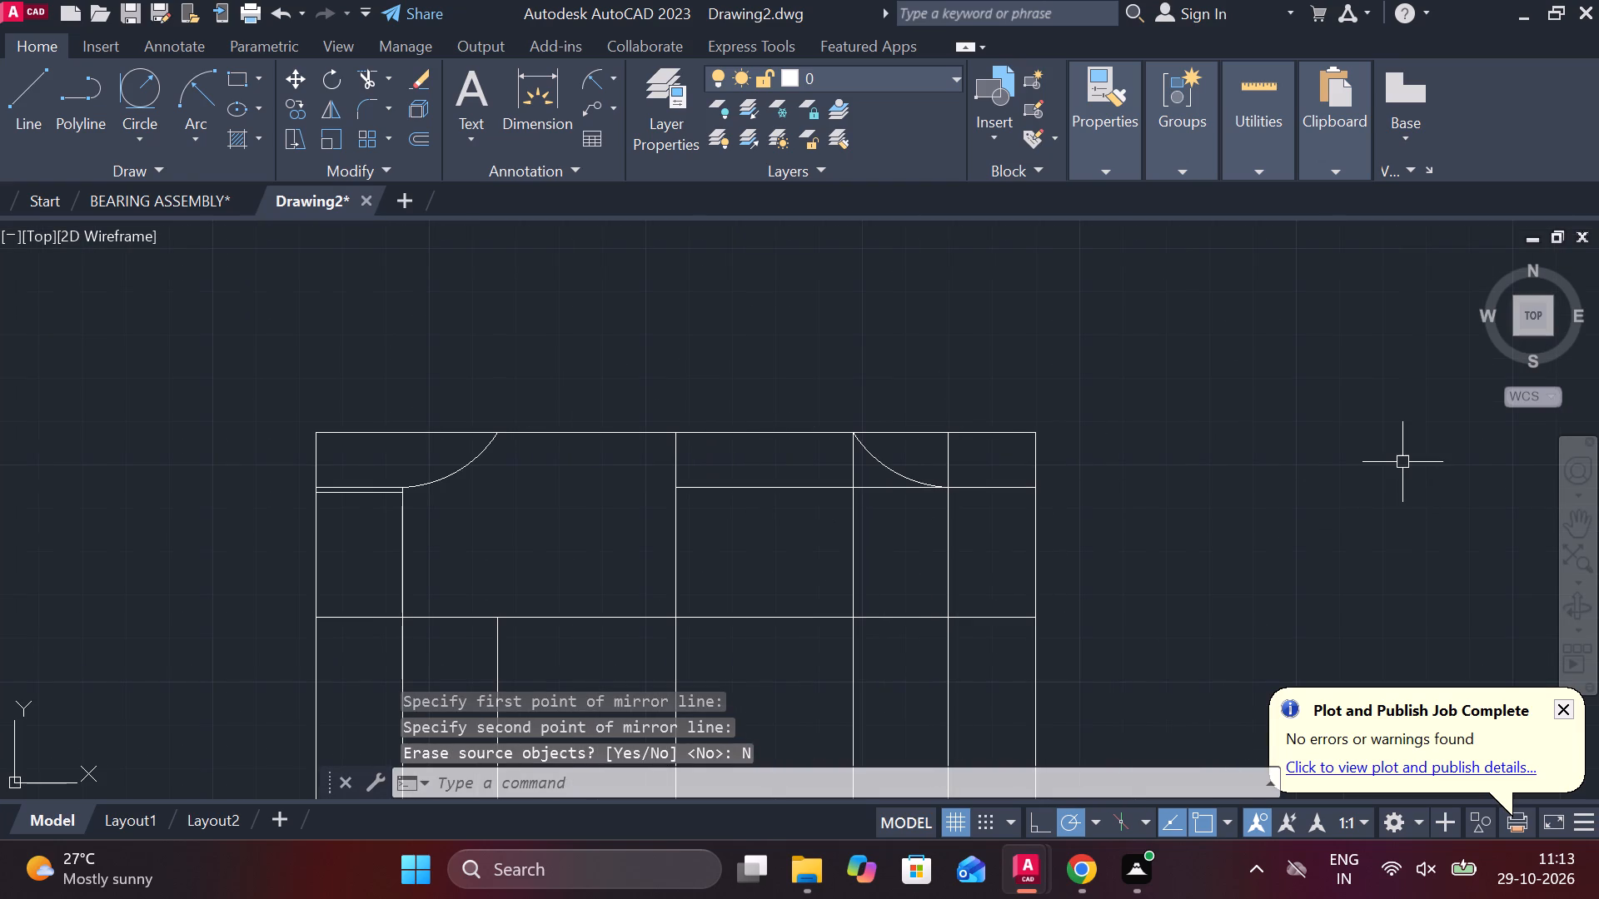
pyautogui.press('t')
pyautogui.press('r')
pyautogui.press('space')
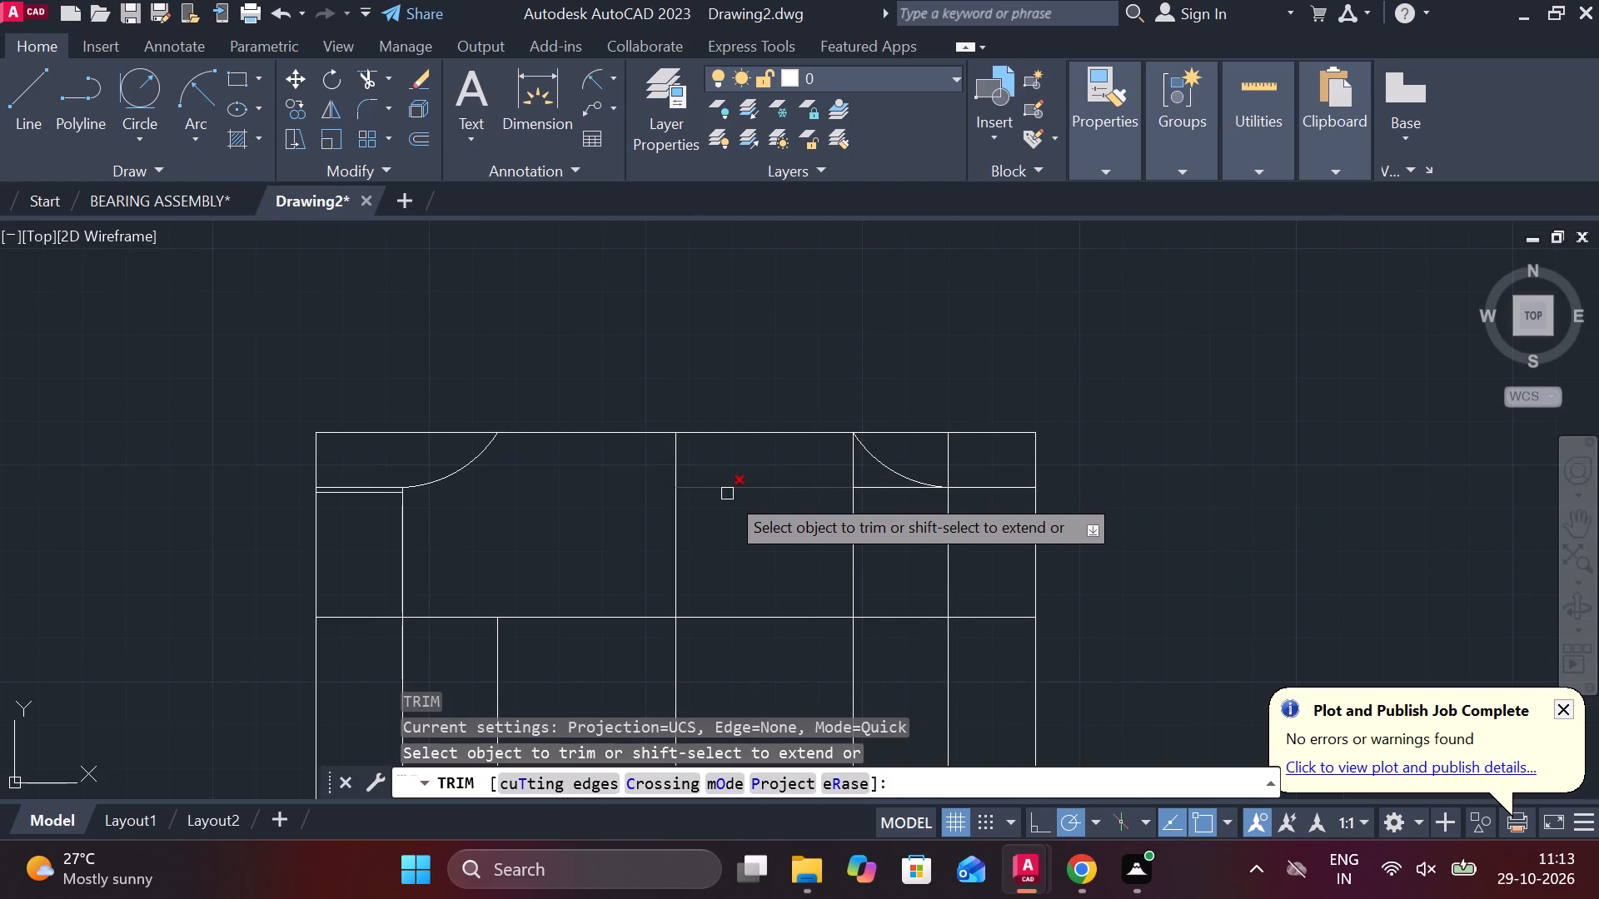
pyautogui.click(727, 494)
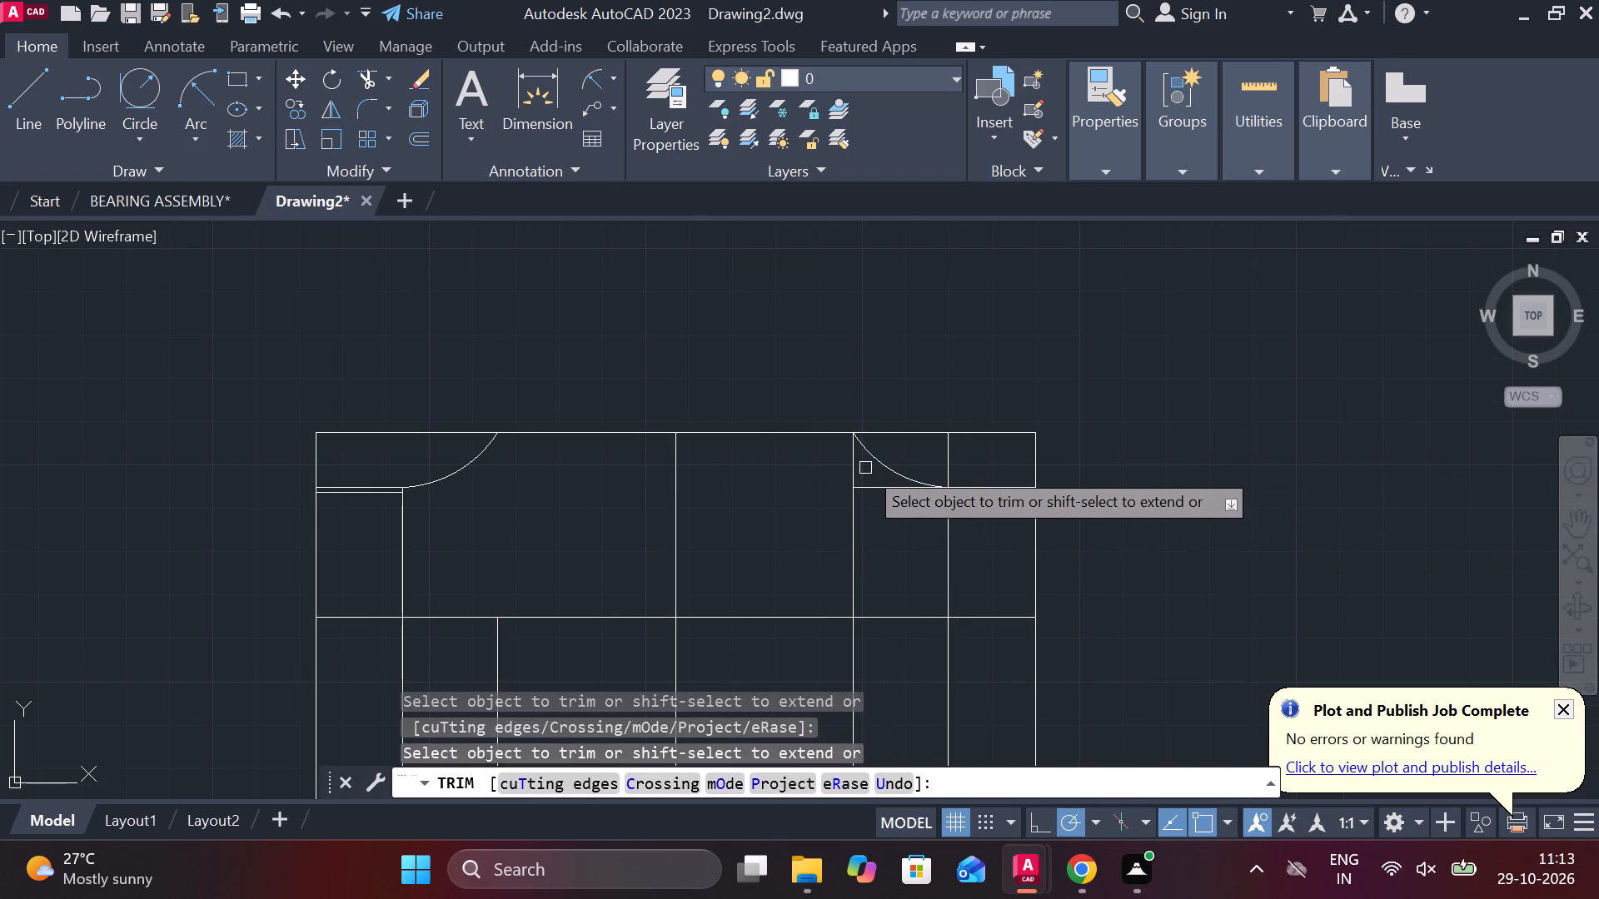
pyautogui.click(849, 463)
pyautogui.click(854, 488)
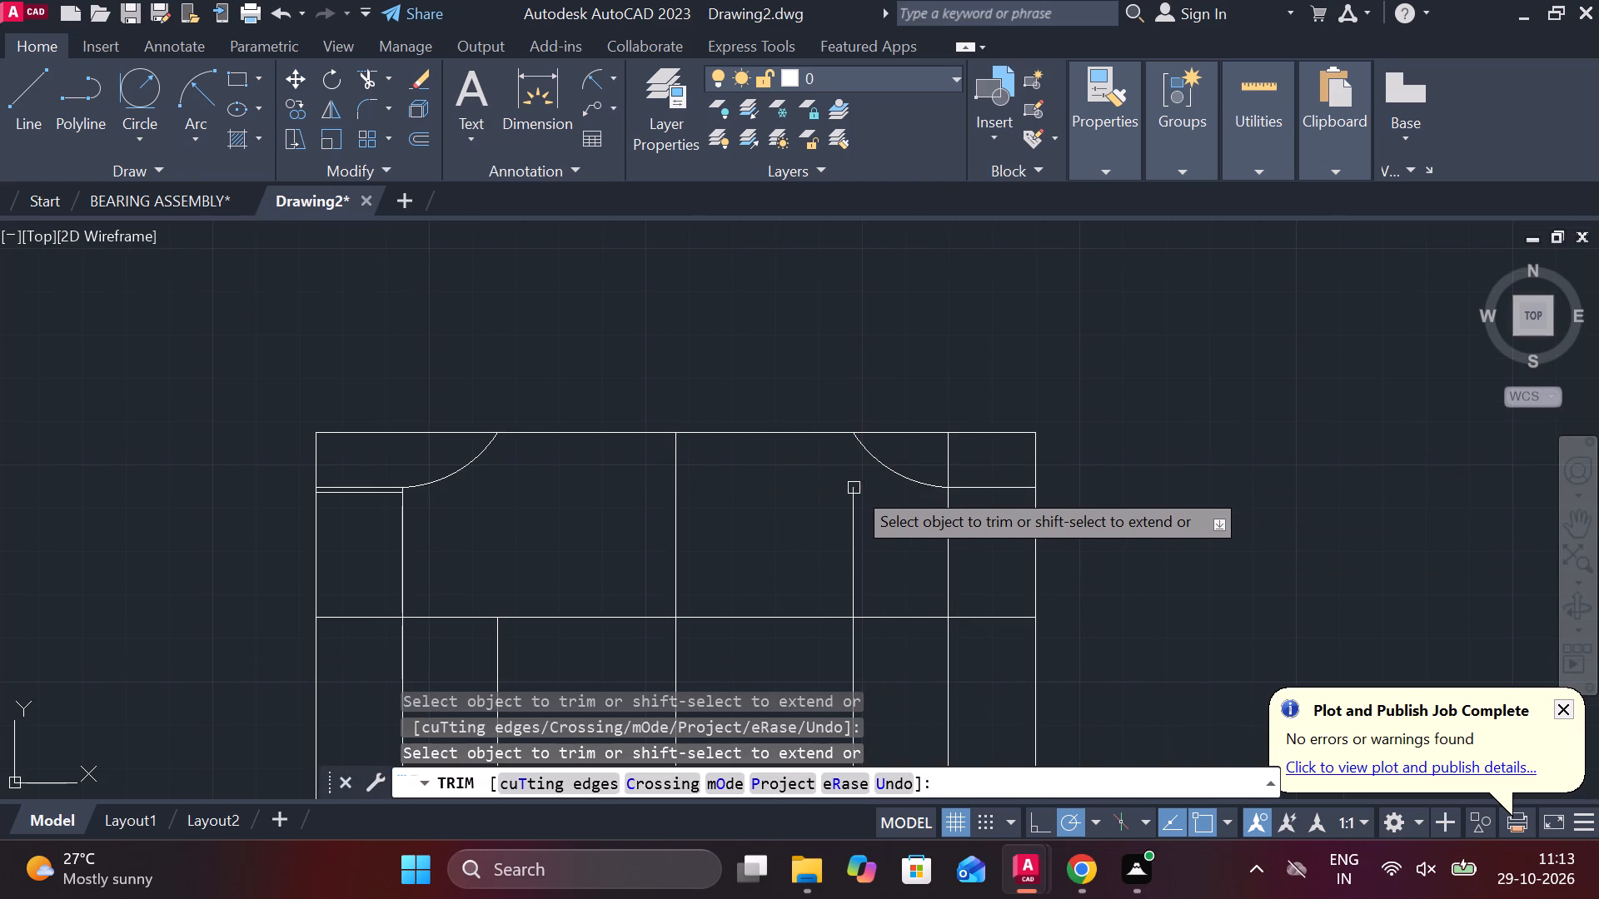
pyautogui.click(859, 527)
pyautogui.click(859, 543)
pyautogui.click(847, 533)
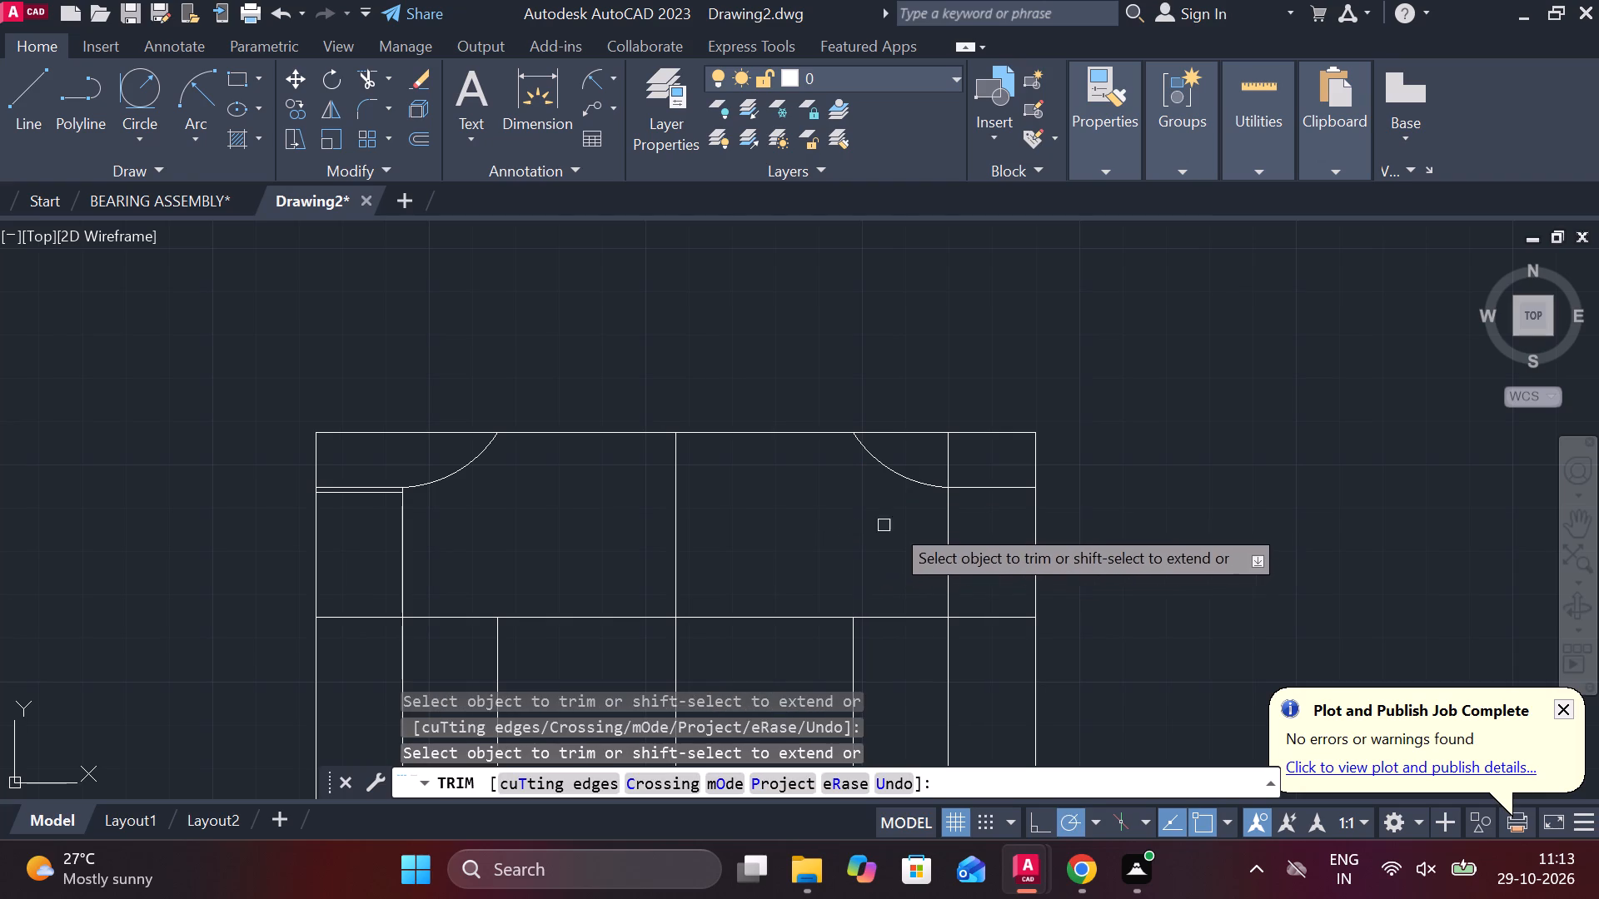
pyautogui.moveTo(883, 545); pyautogui.dragTo(871, 433, button='middle')
pyautogui.press('Escape')
# Erase the two leftover inner verticals below the middle horizontal, one on each side of the centre line.
pyautogui.click(849, 566)
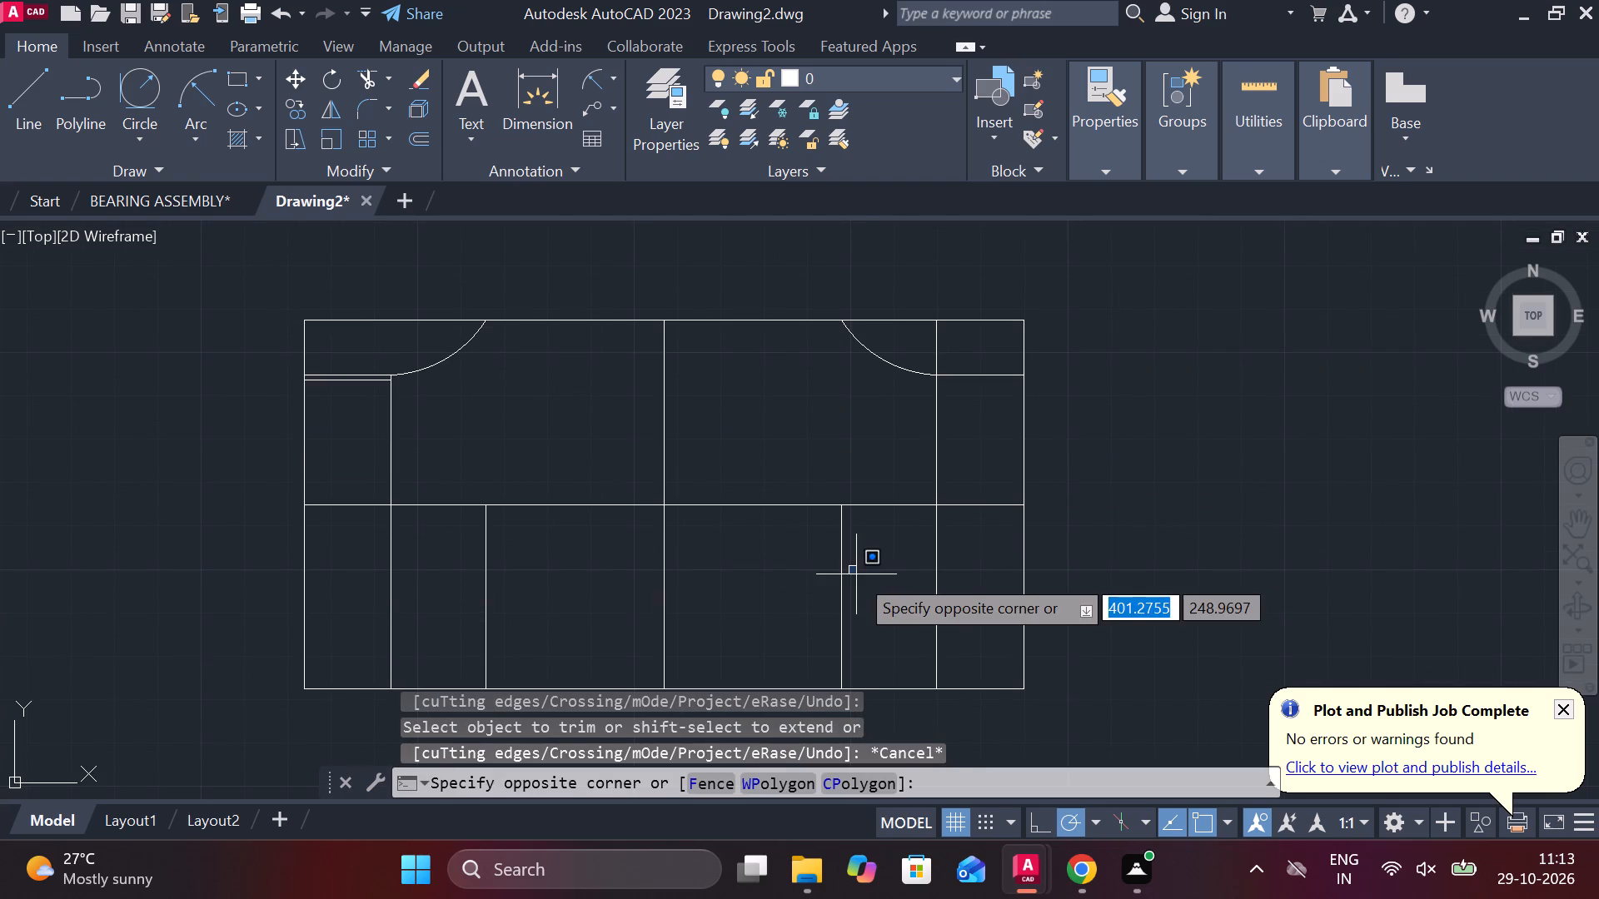
pyautogui.click(816, 545)
pyautogui.click(481, 562)
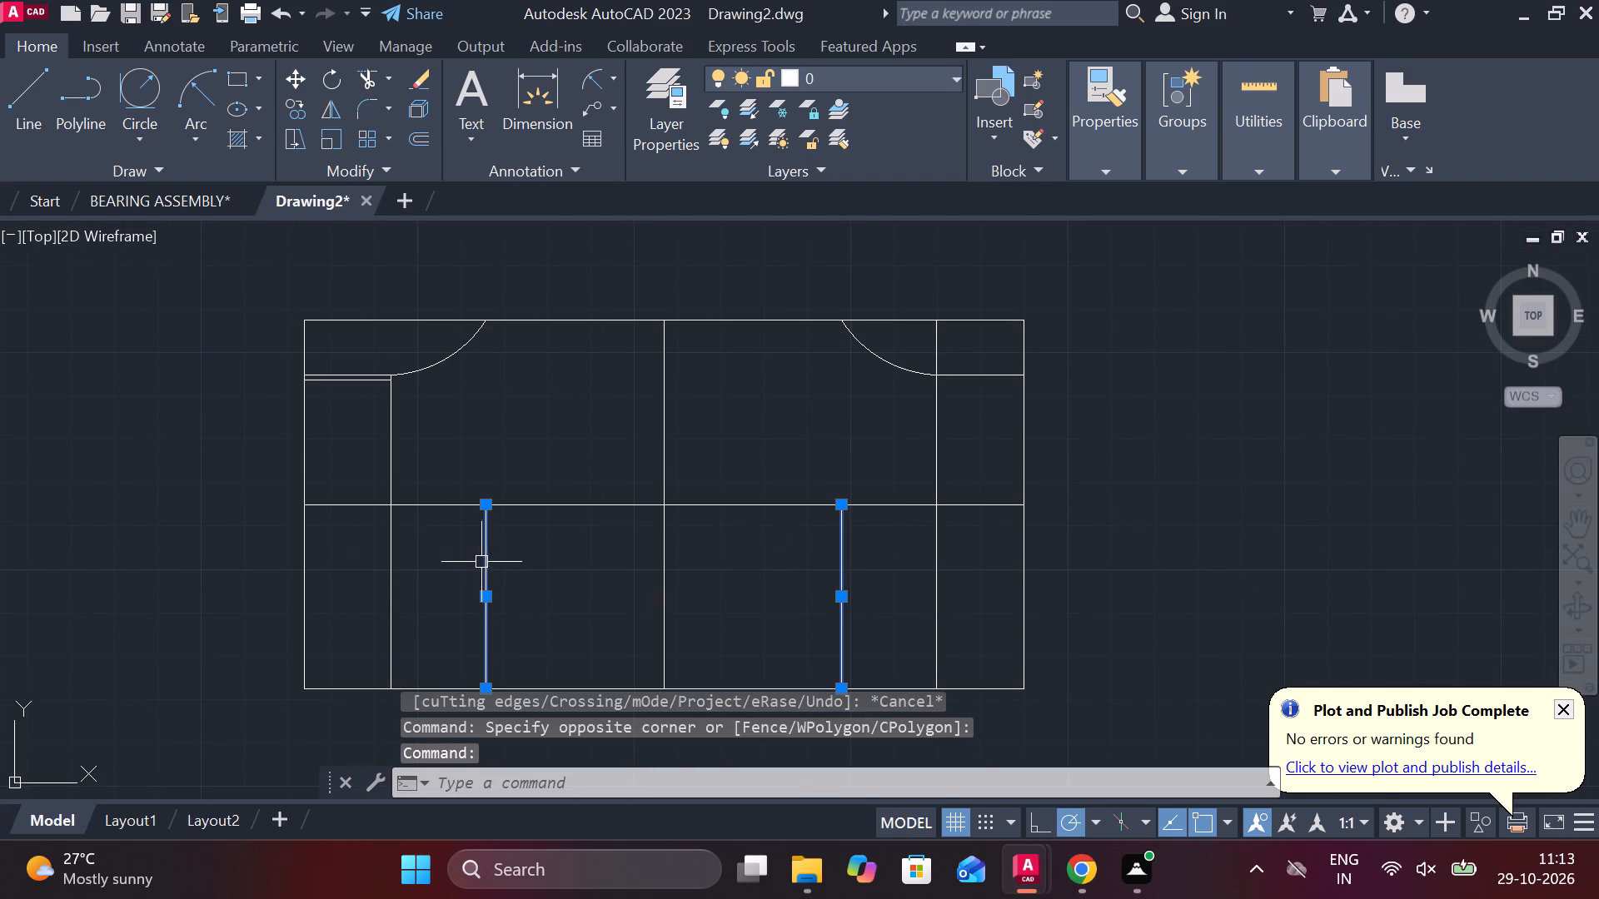
pyautogui.press('e')
pyautogui.press('space')
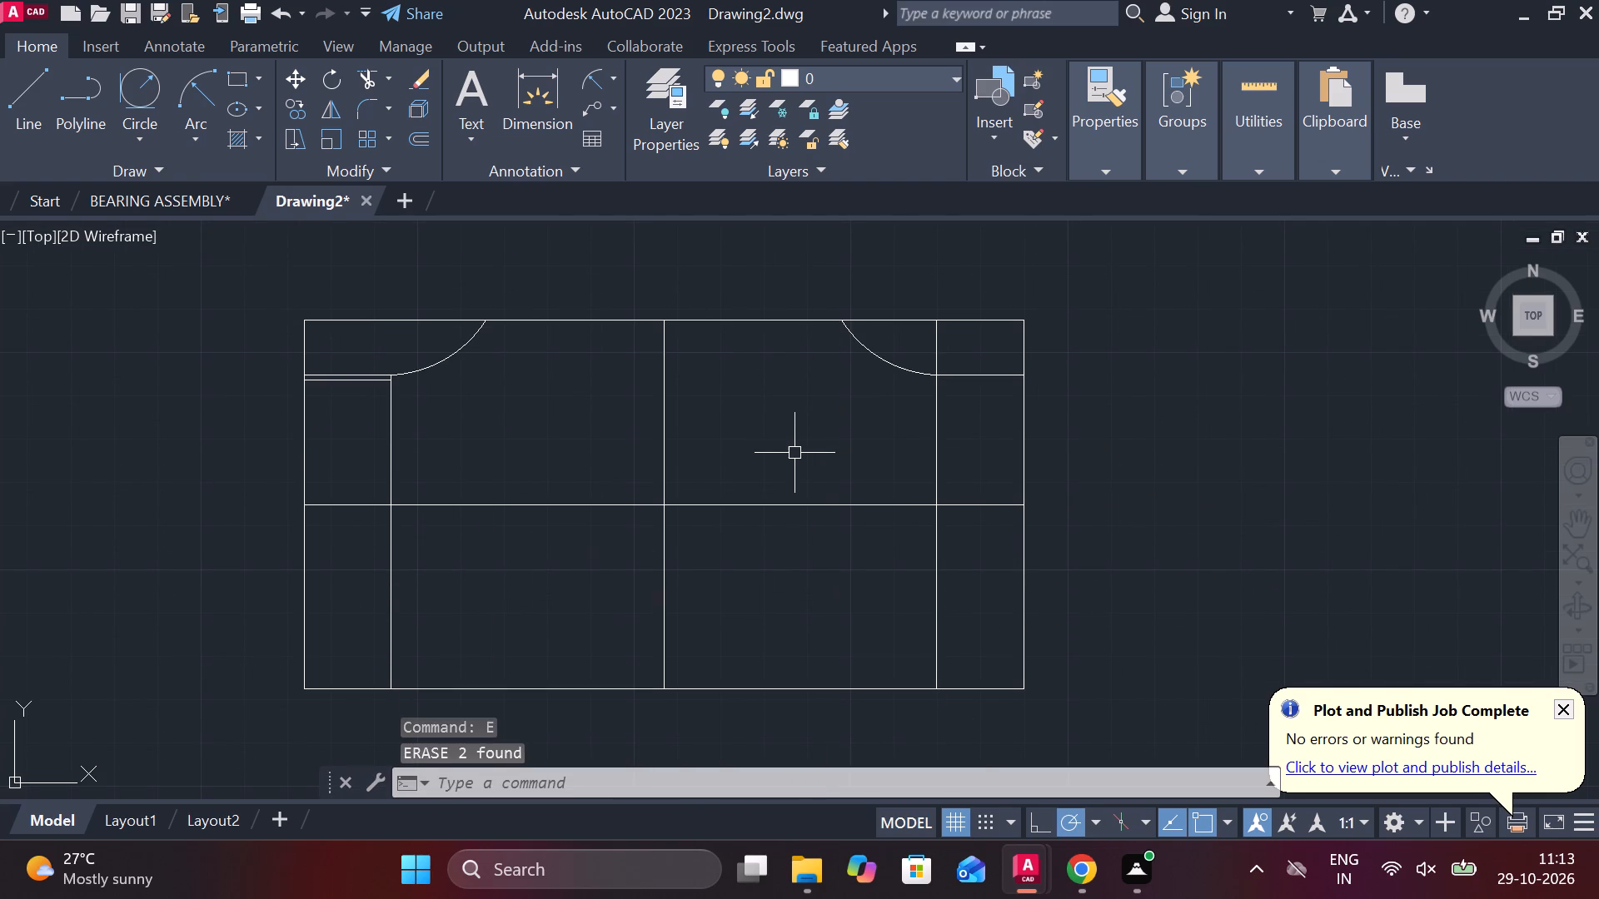
# Trim the outer right offset vertical between the view's top edge and the mirrored arc's lower end.
pyautogui.write('TR')
pyautogui.press('space')
pyautogui.click(941, 353)
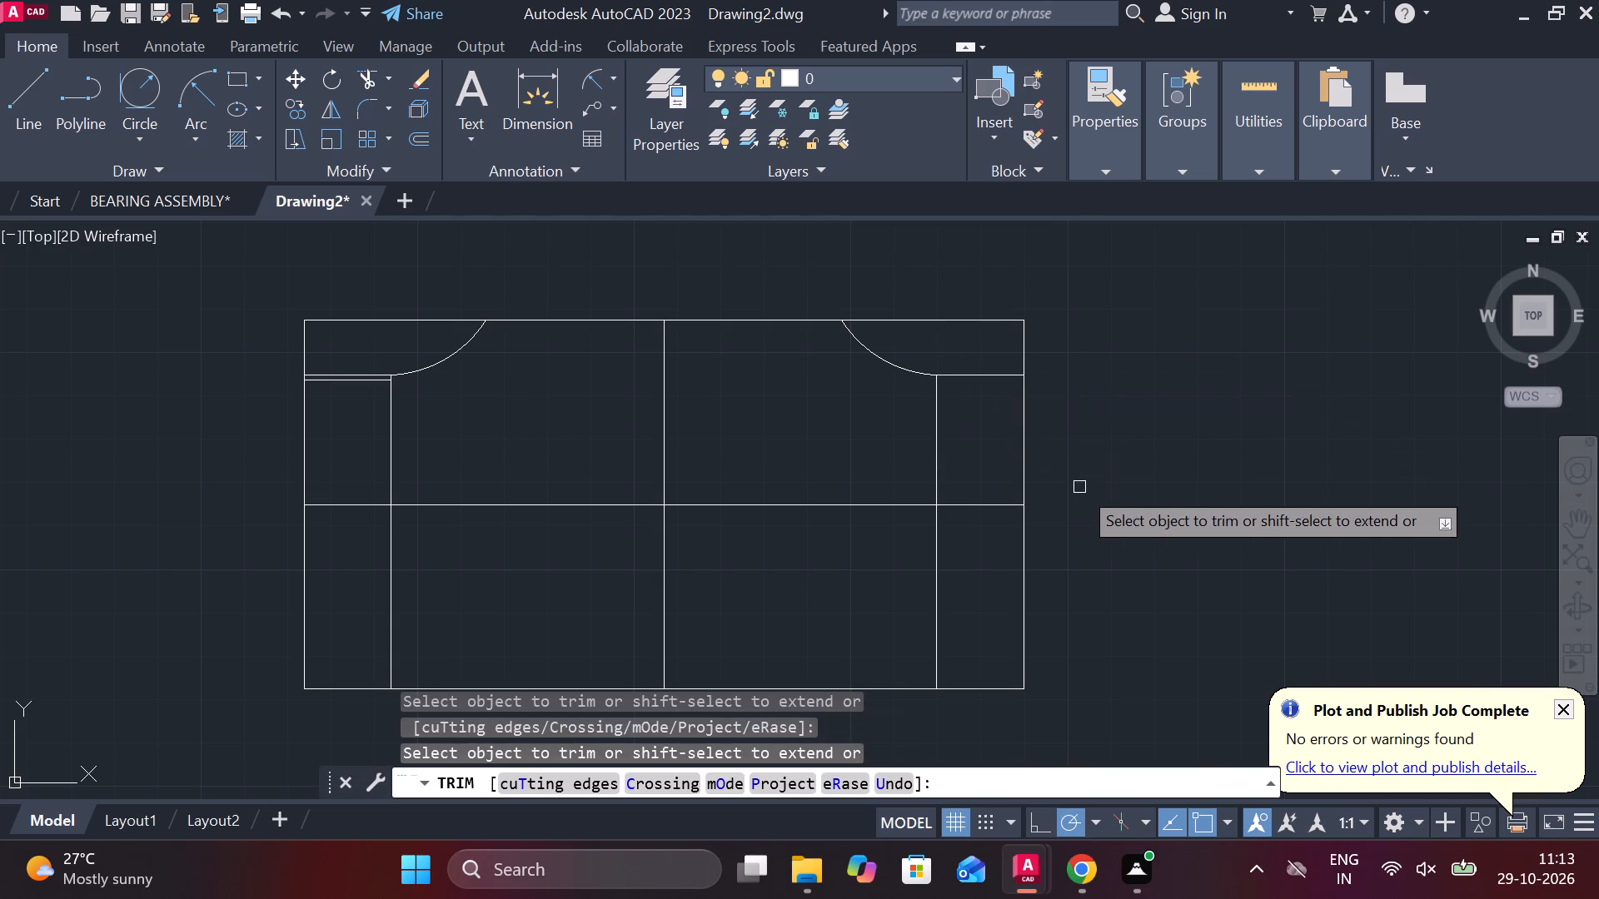
pyautogui.scroll(-1, 1079, 487)
pyautogui.middleClick(1079, 487)
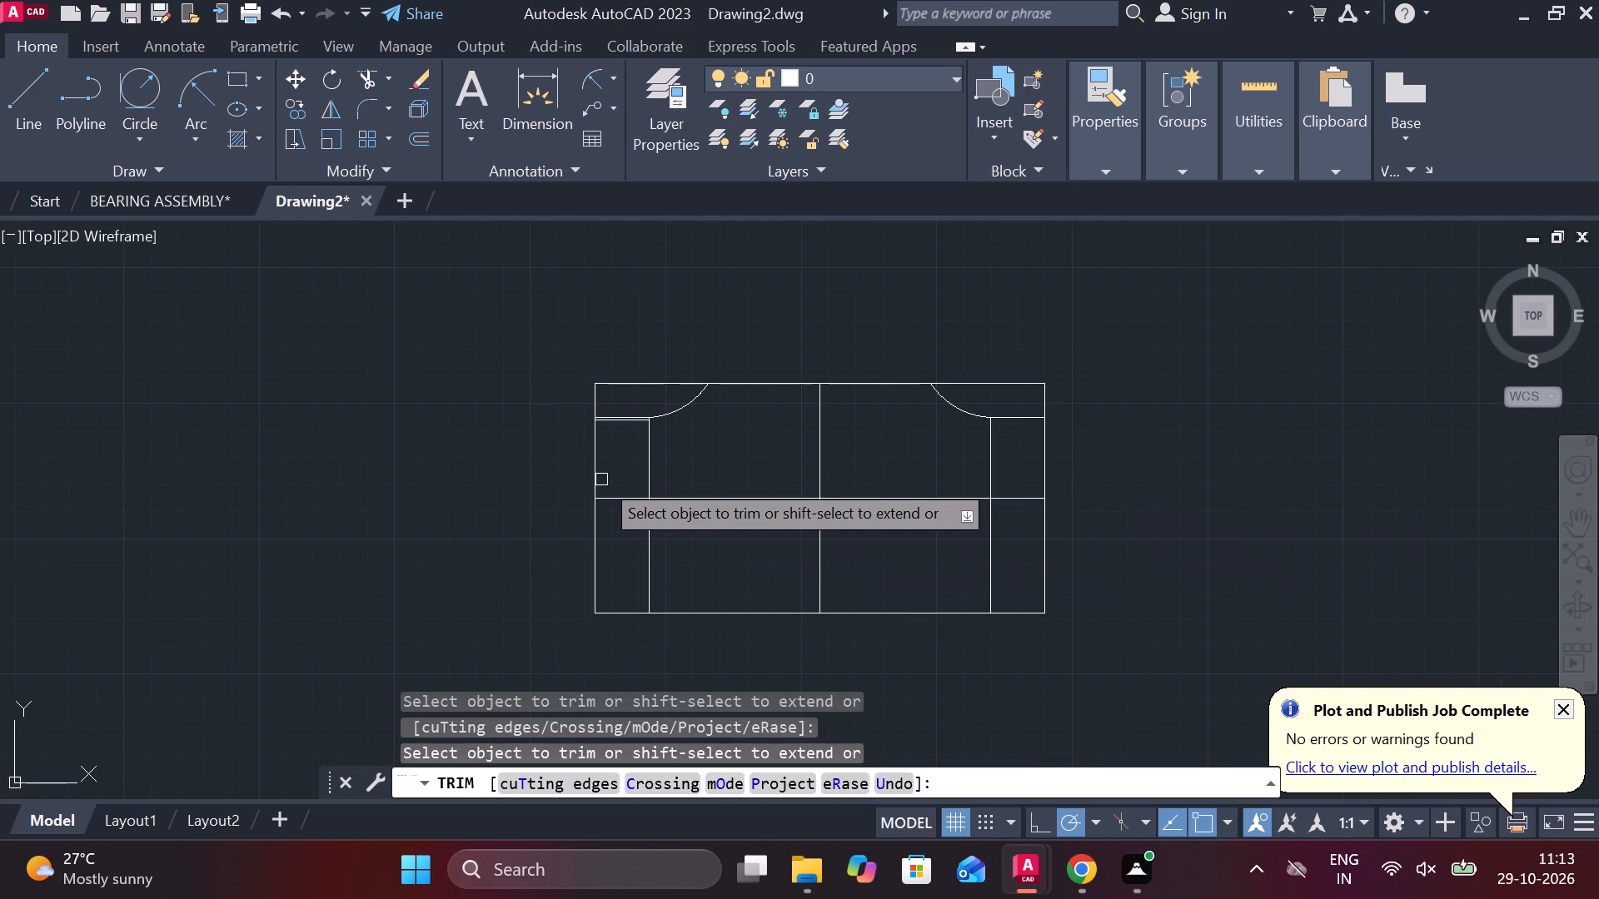
pyautogui.scroll(2, 709, 443)
pyautogui.press('Escape')
# Offset the short upper-right horizontal line at the mirrored arc's lower end downward by 1.
pyautogui.moveTo(816, 469); pyautogui.dragTo(580, 554, button='middle')
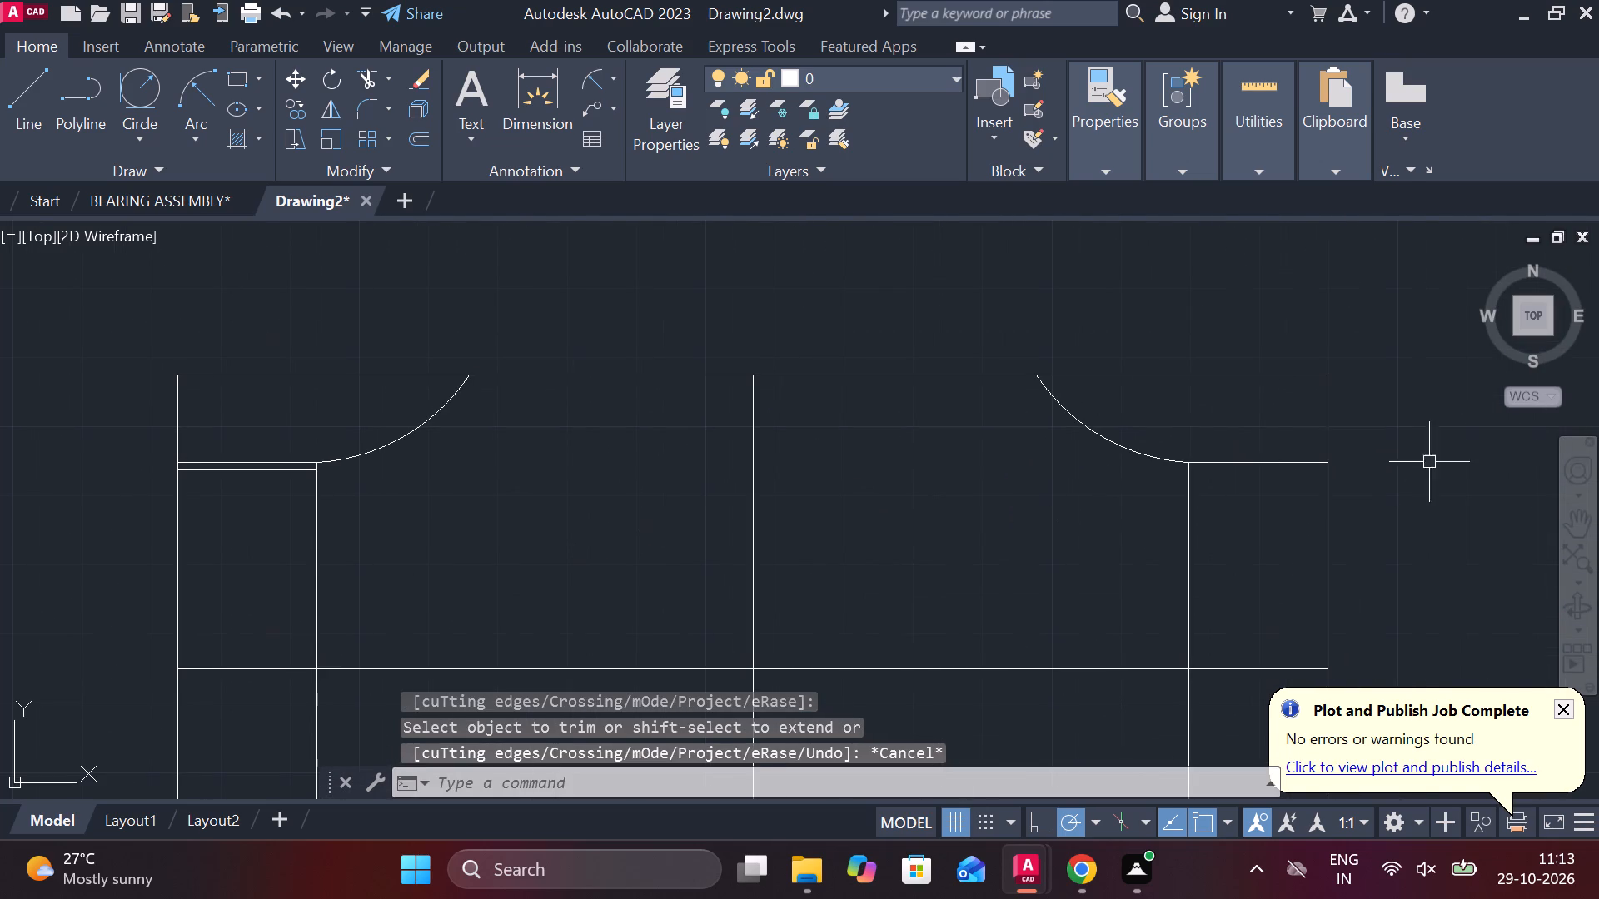
pyautogui.click(1278, 459)
pyautogui.press('o')
pyautogui.press('Return')
pyautogui.press('Return')
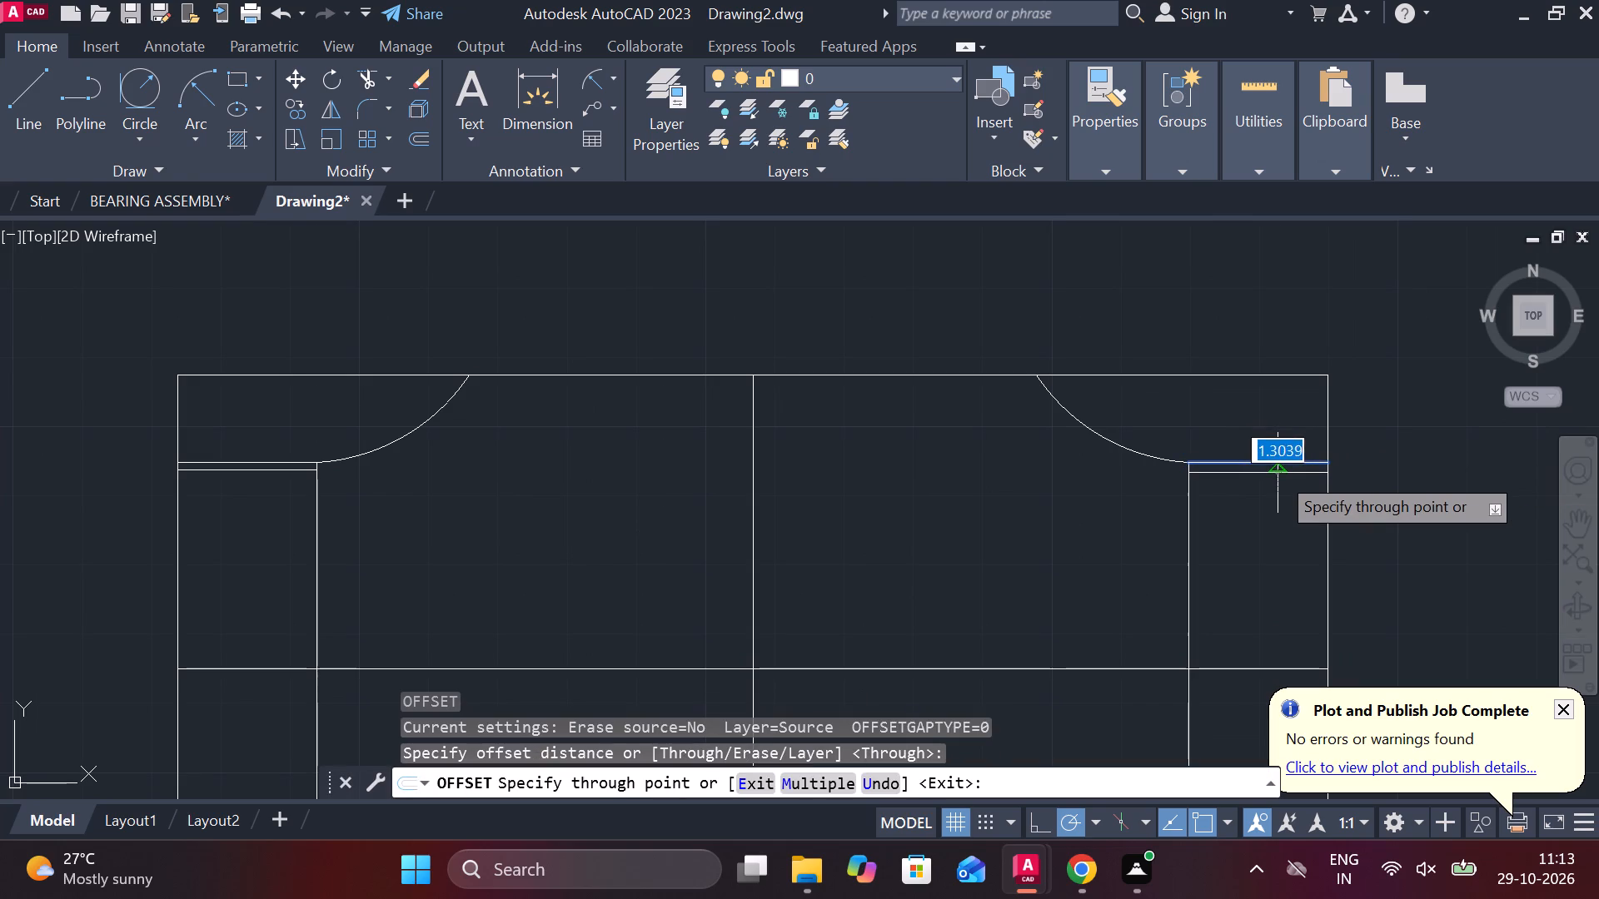
pyautogui.press('1')
pyautogui.press('Return')
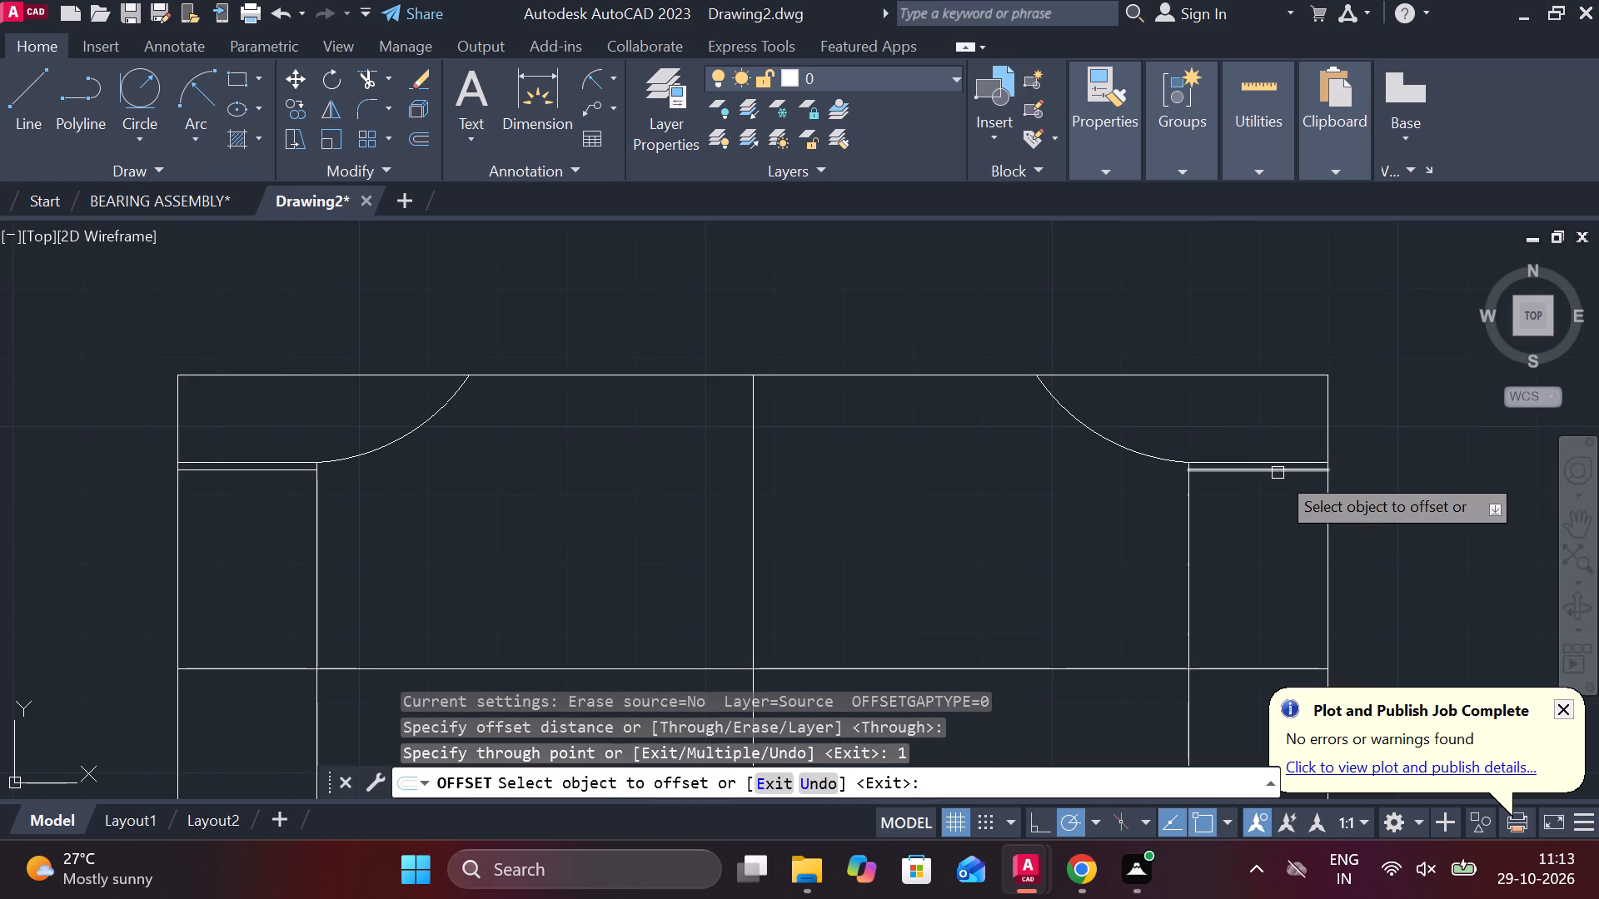
pyautogui.scroll(1, 1238, 497)
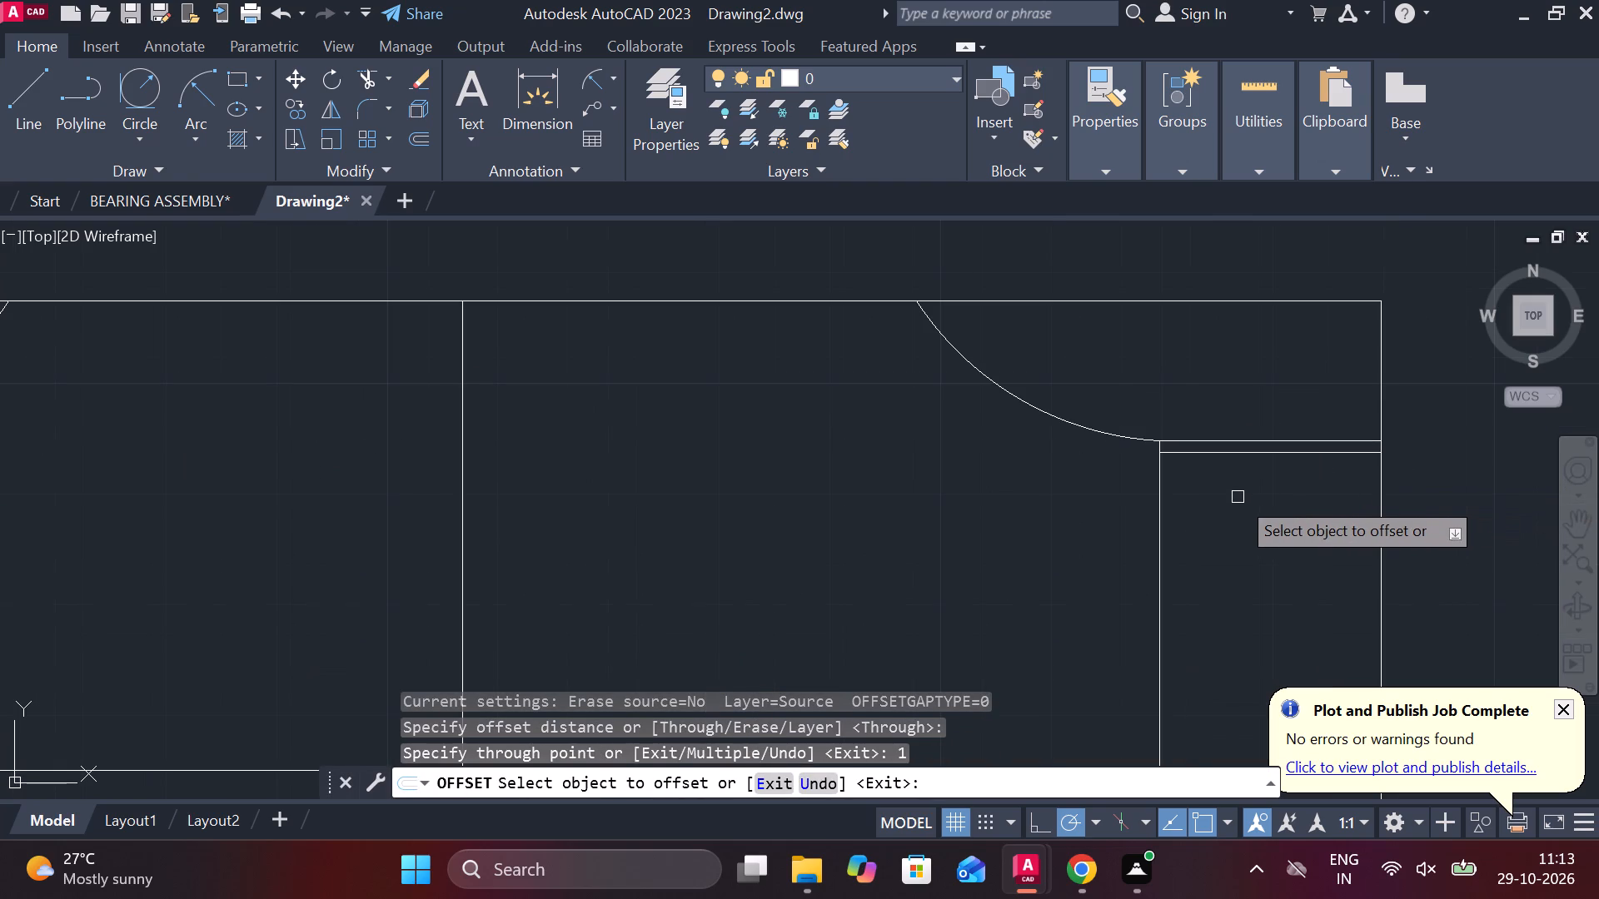
pyautogui.scroll(-2, 1234, 508)
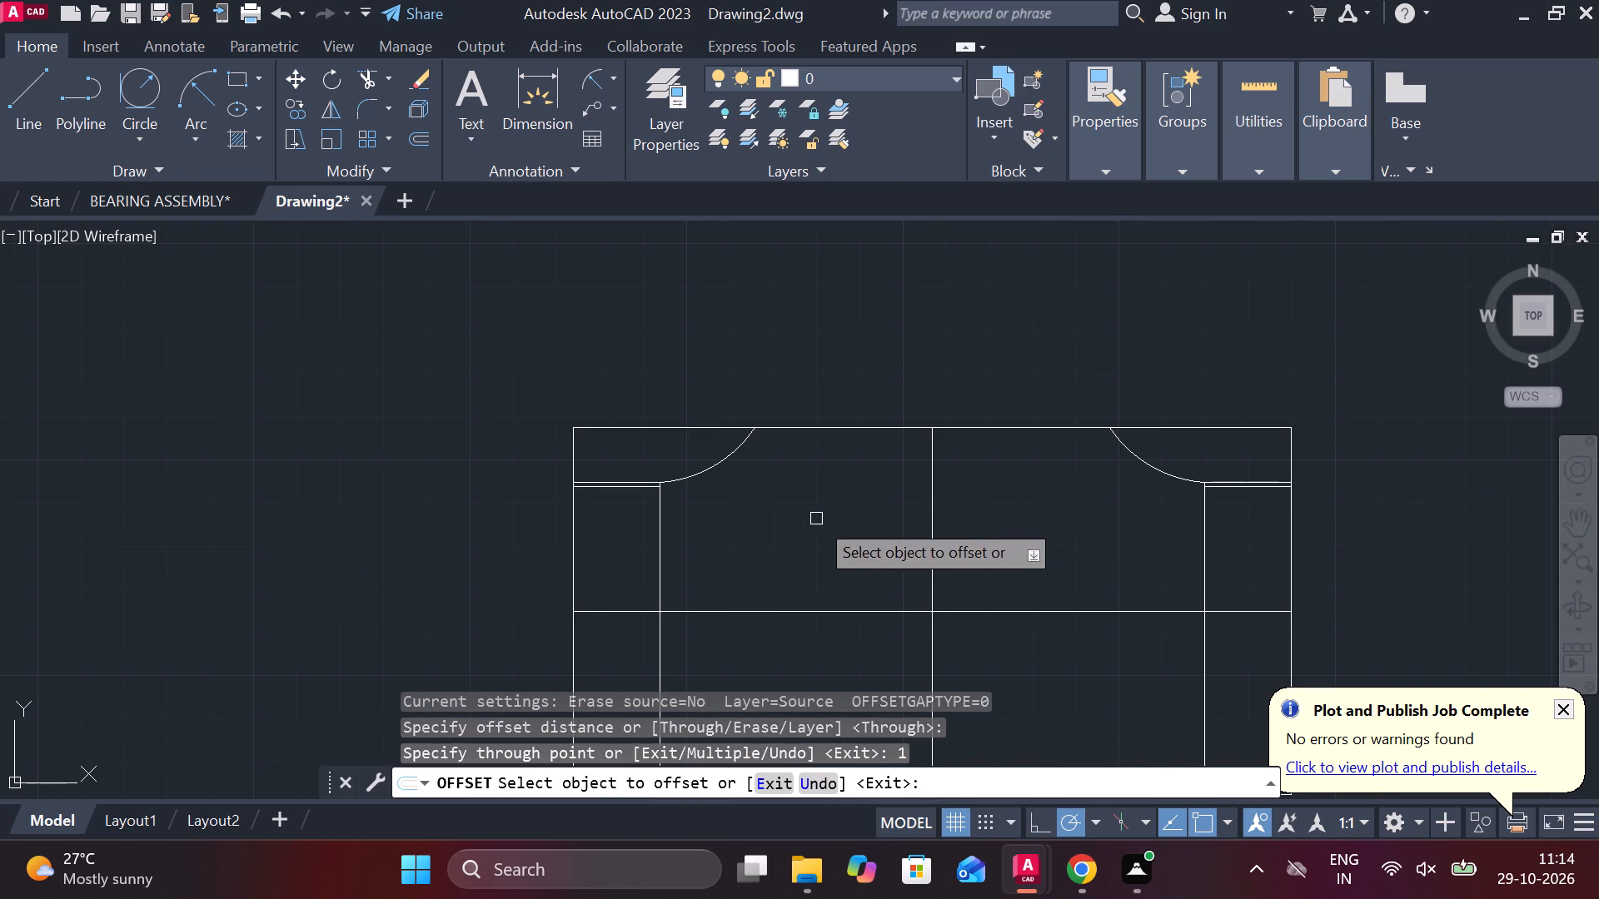
pyautogui.moveTo(816, 519); pyautogui.dragTo(816, 474, button='middle')
pyautogui.press('Escape')
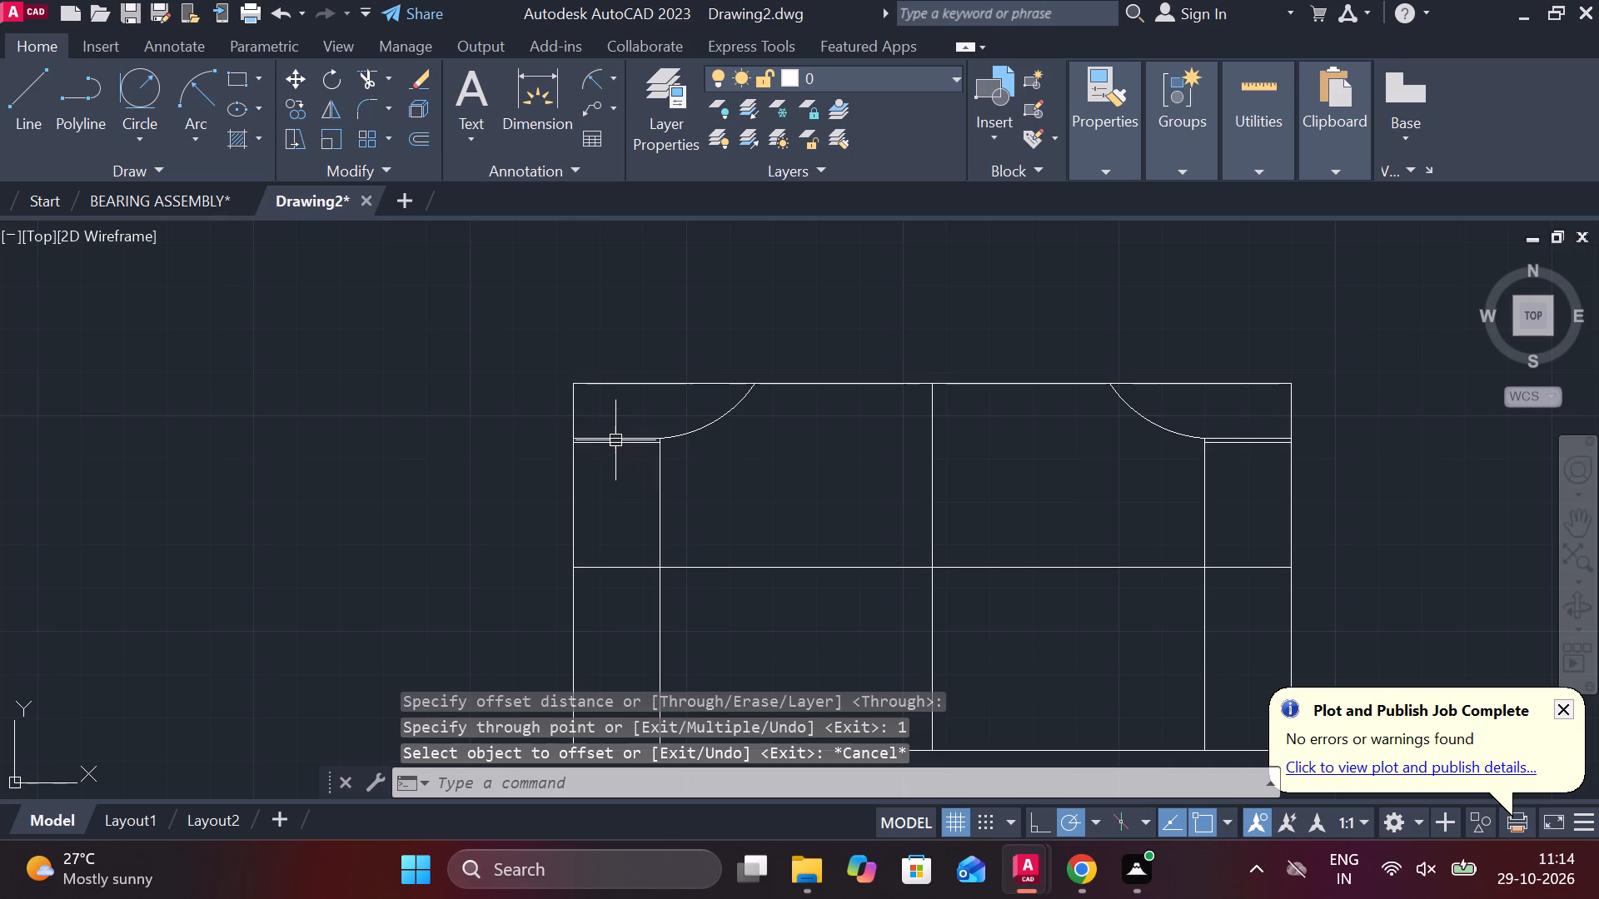
# Mirror the two short upper-left horizontal lines about the view's middle horizontal, keeping the source lines.
pyautogui.click(615, 439)
pyautogui.scroll(3, 615, 439)
pyautogui.click(615, 436)
pyautogui.scroll(-3, 748, 448)
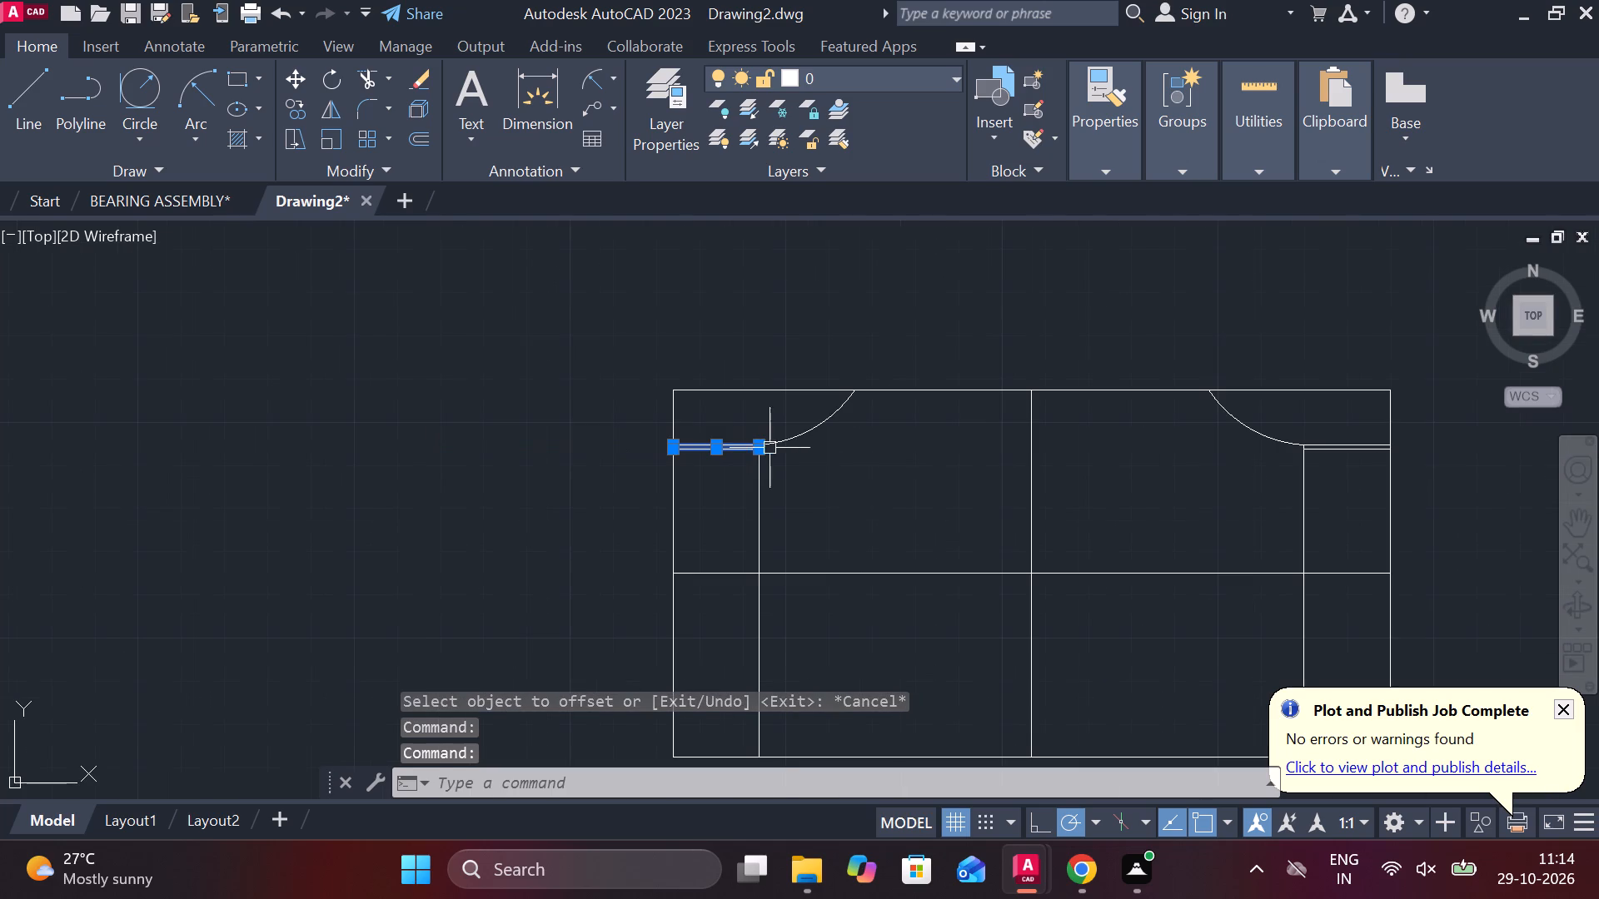
pyautogui.write('MI')
pyautogui.press('Return')
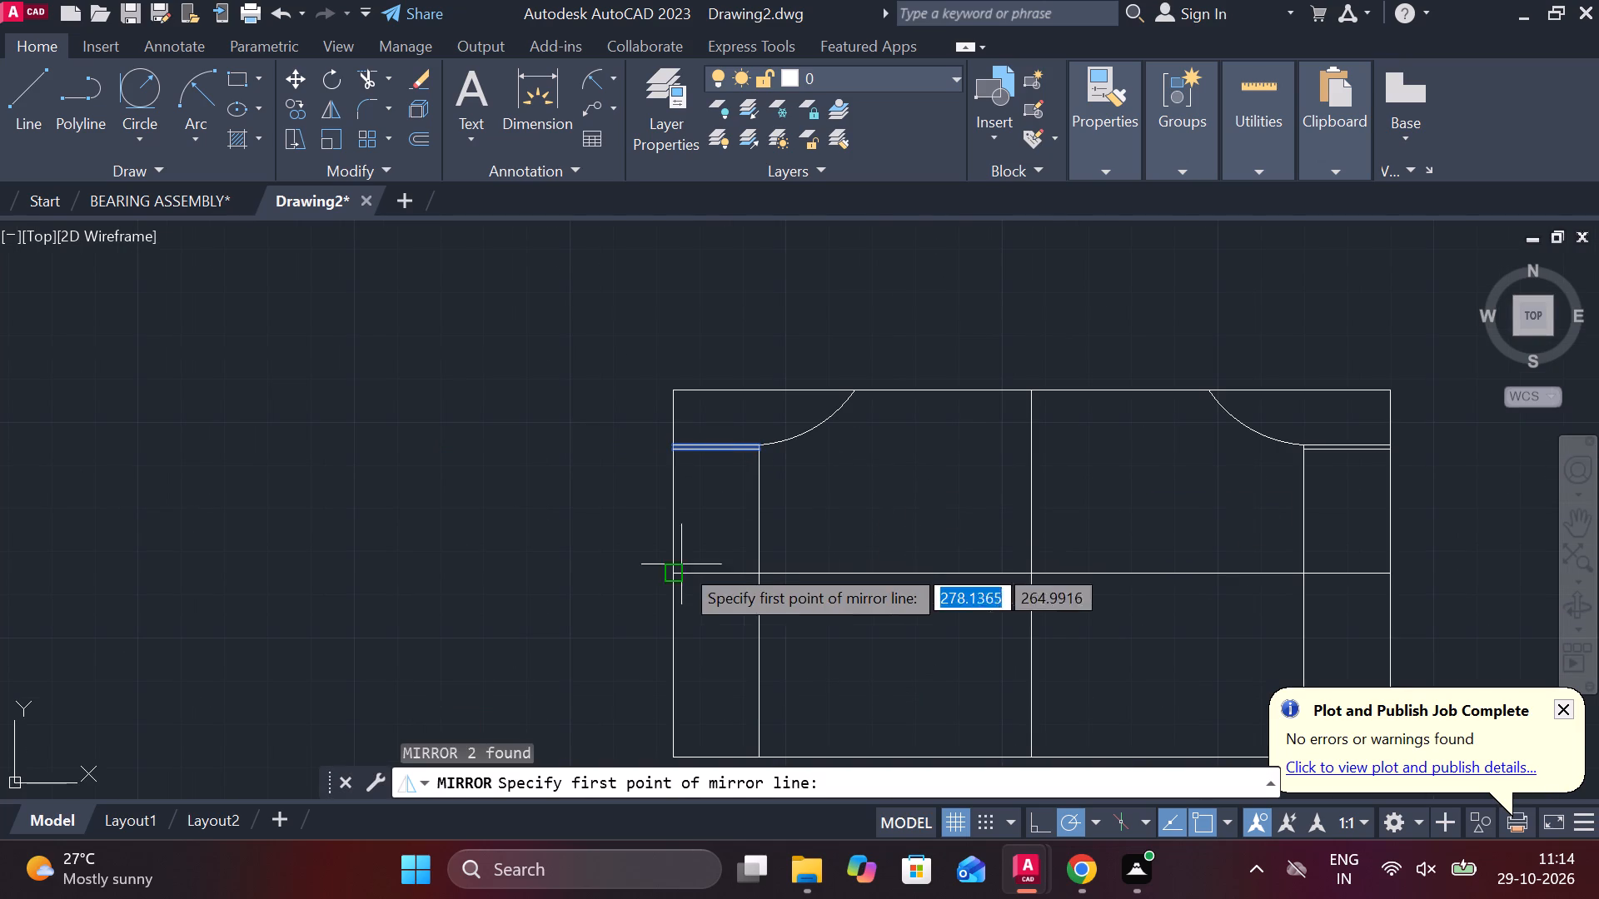
pyautogui.click(670, 574)
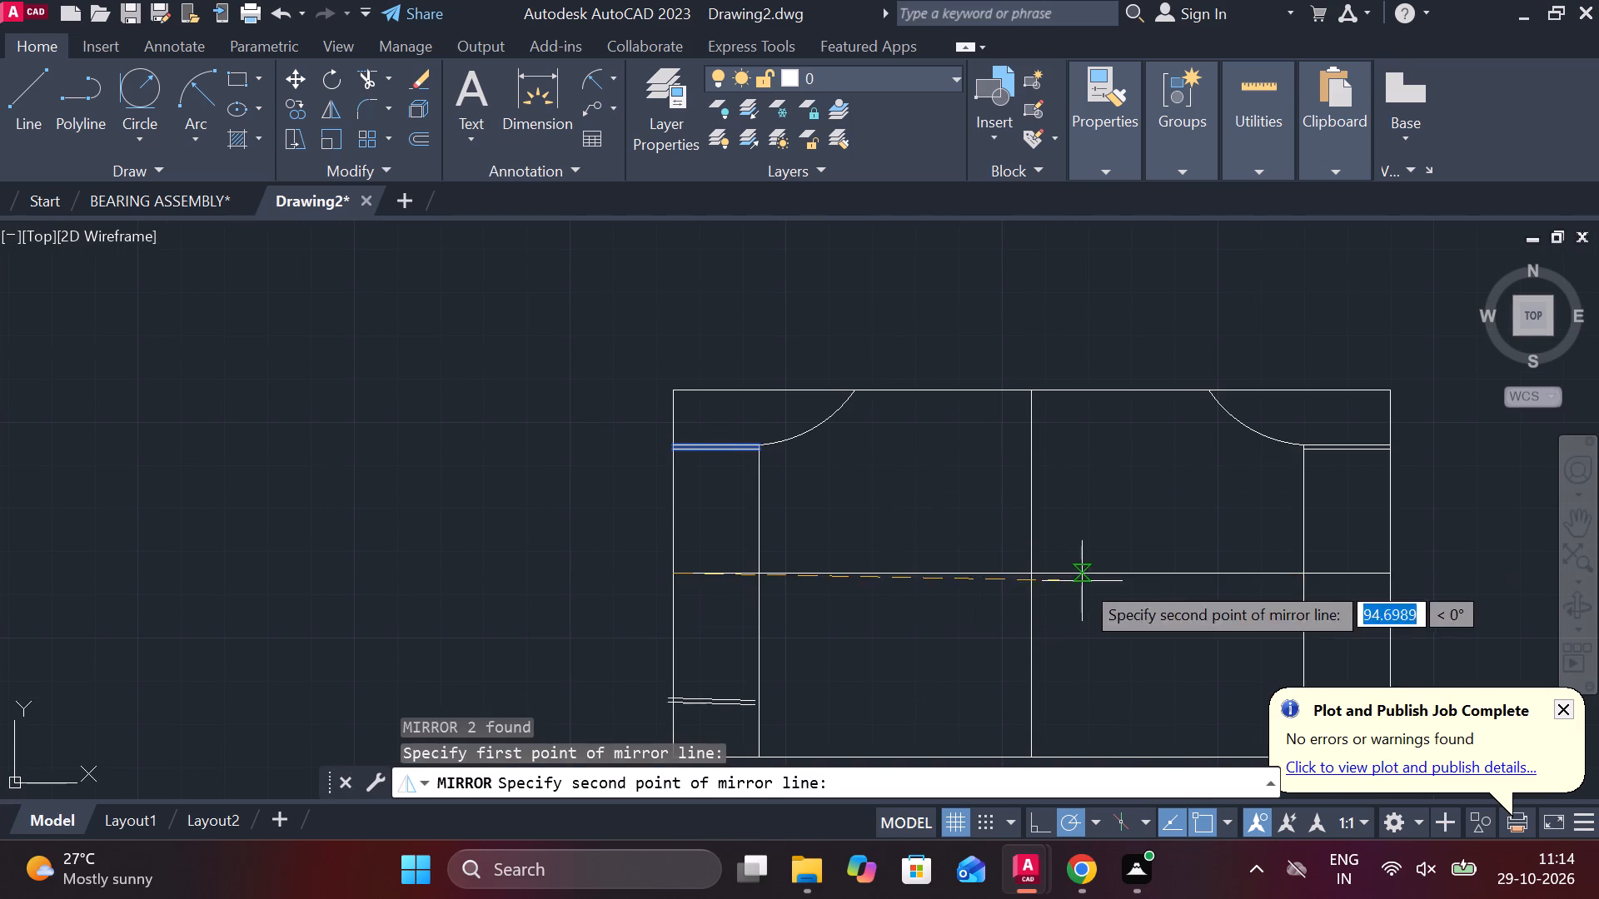
pyautogui.click(1034, 579)
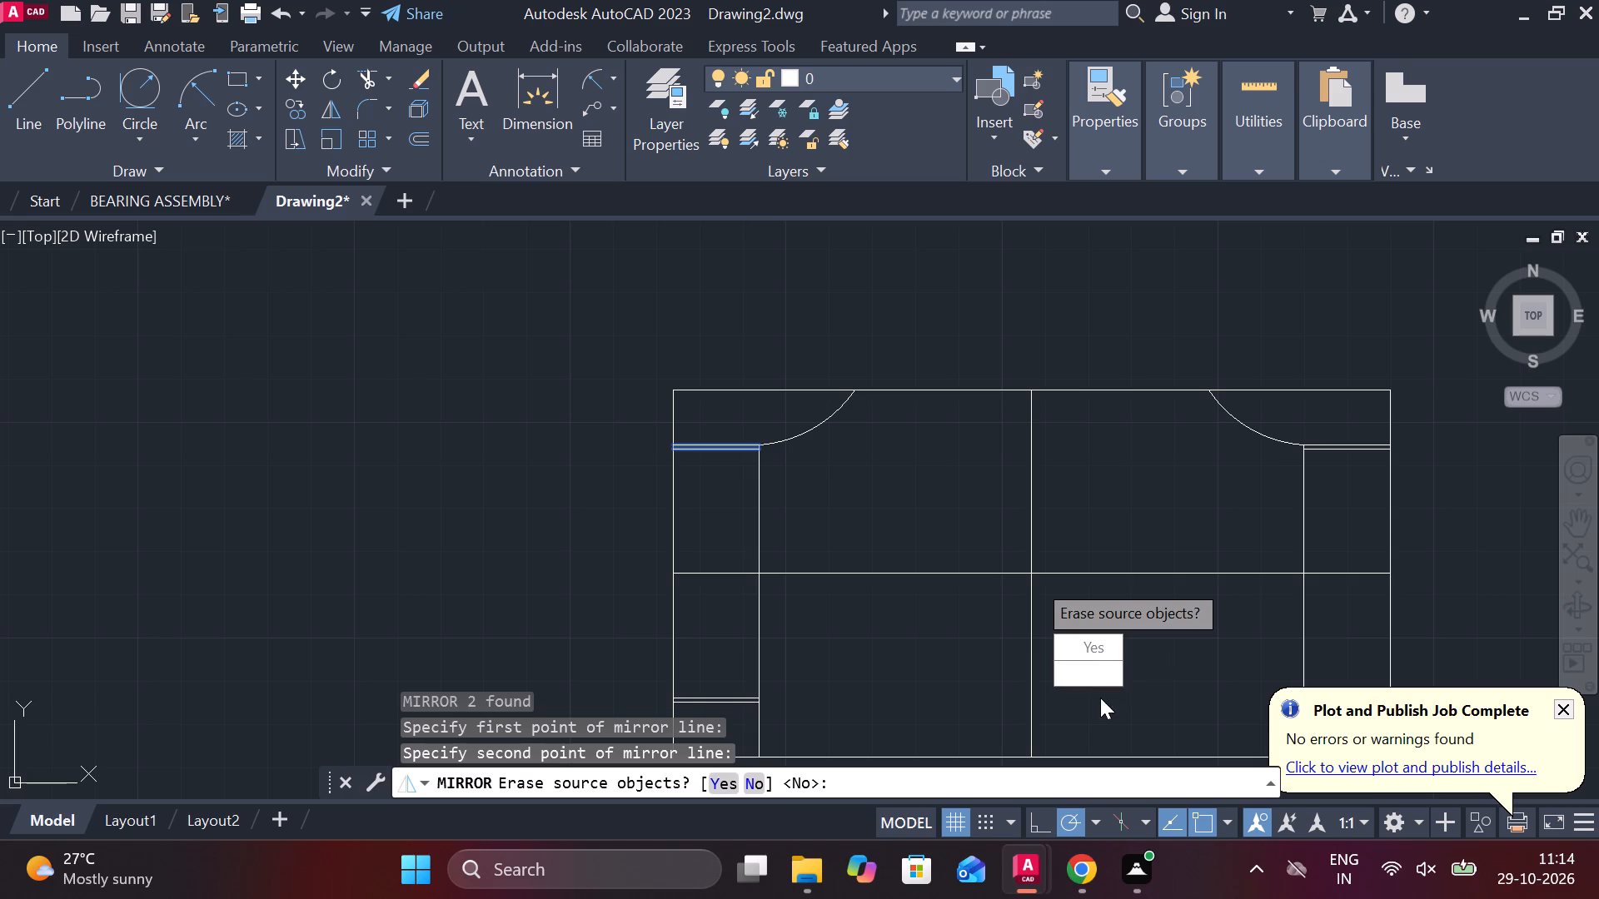
pyautogui.moveTo(1091, 683); pyautogui.dragTo(1034, 579)
# Mirror the two short upper-right horizontal lines about the view's middle horizontal, keeping the source lines.
pyautogui.moveTo(1130, 524); pyautogui.dragTo(1064, 504, button='middle')
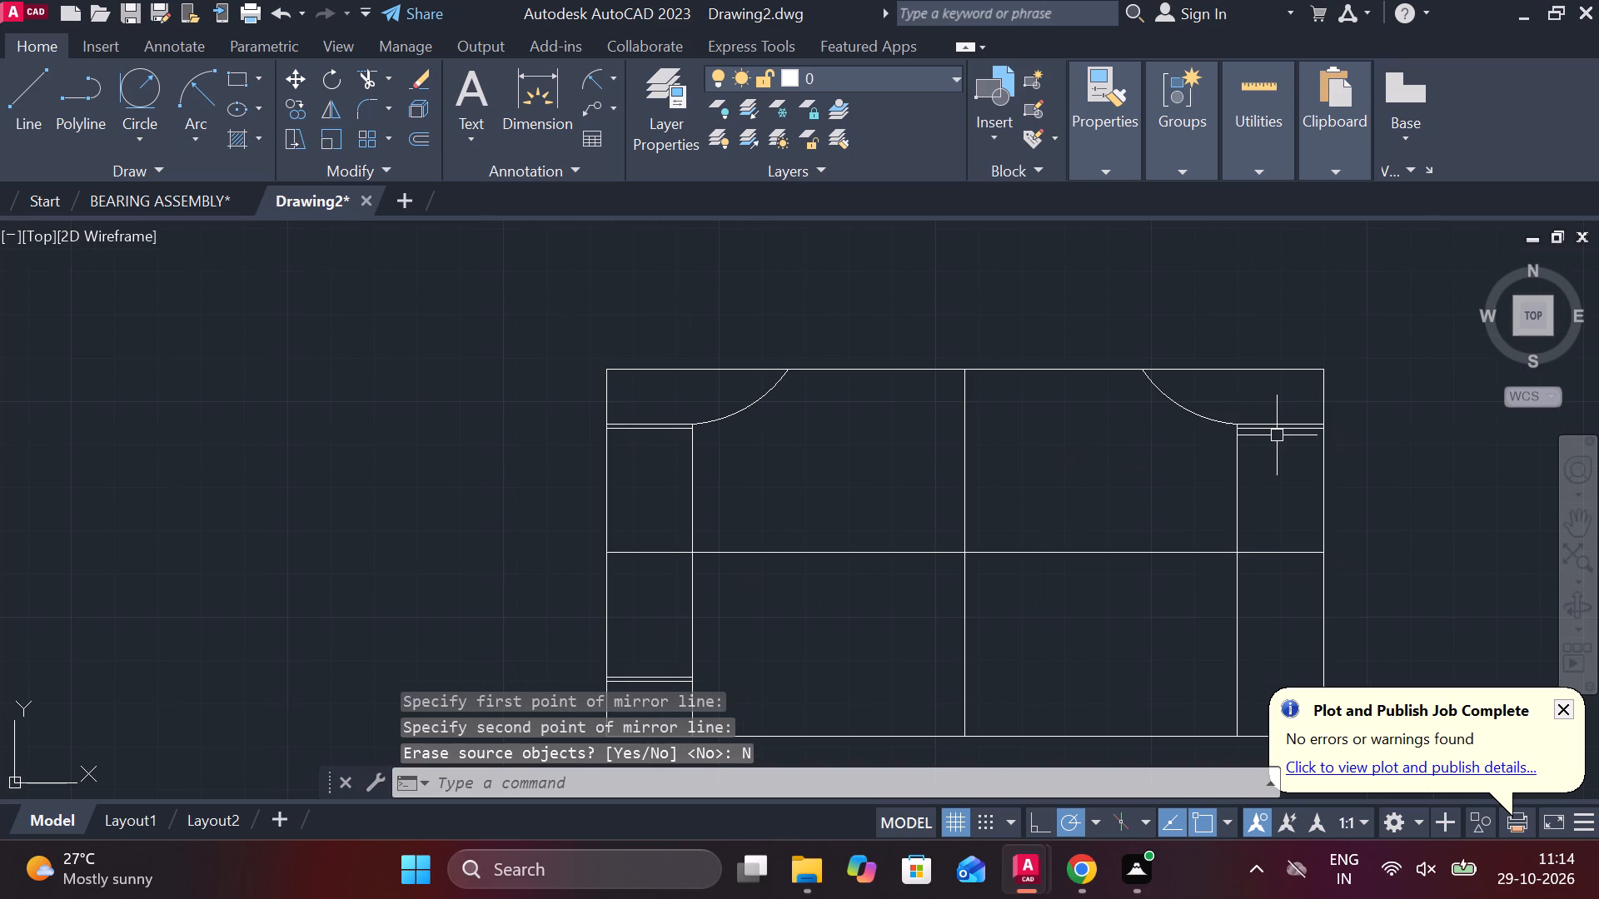
pyautogui.scroll(2, 1277, 442)
pyautogui.click(1279, 442)
pyautogui.click(1259, 386)
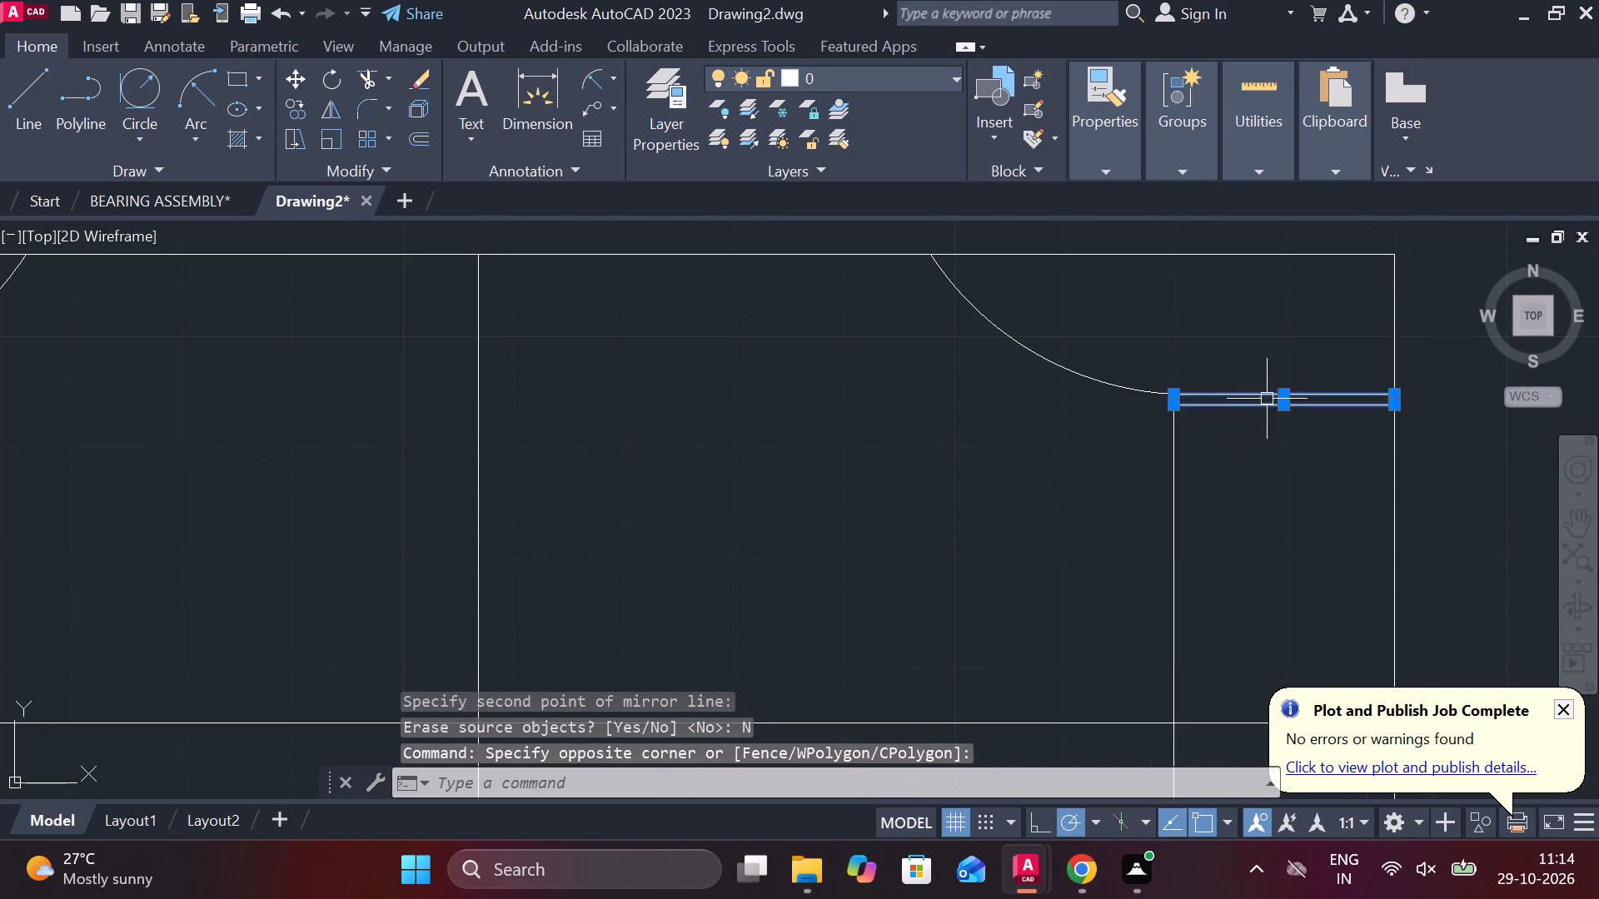
pyautogui.scroll(-3, 1262, 426)
pyautogui.write('MI')
pyautogui.press('Return')
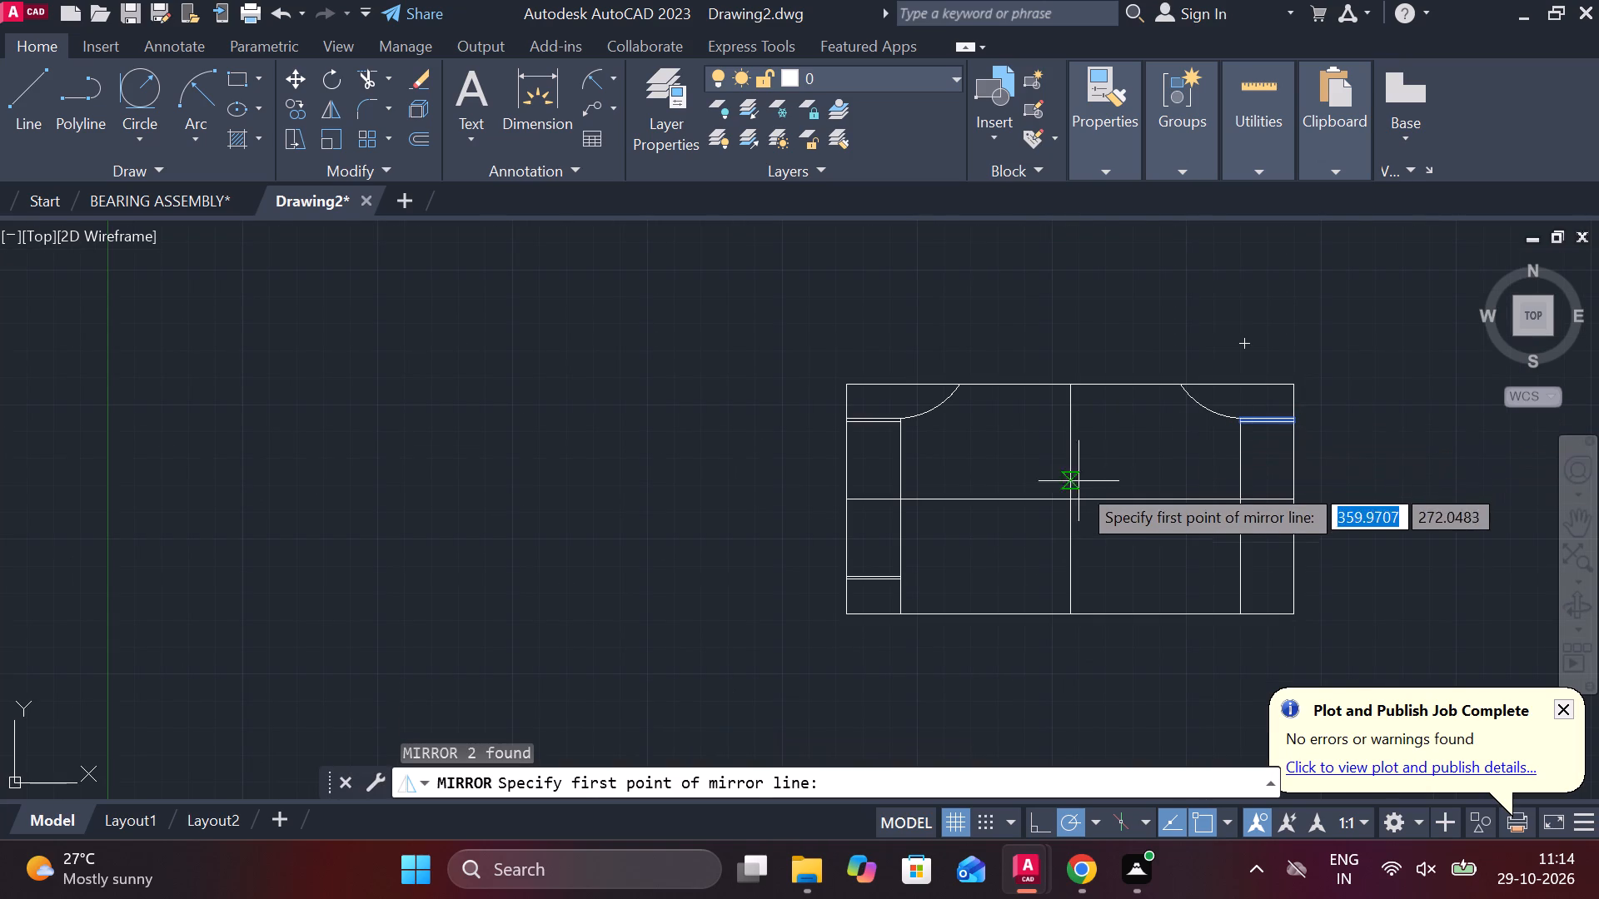
pyautogui.click(1076, 492)
pyautogui.click(1243, 503)
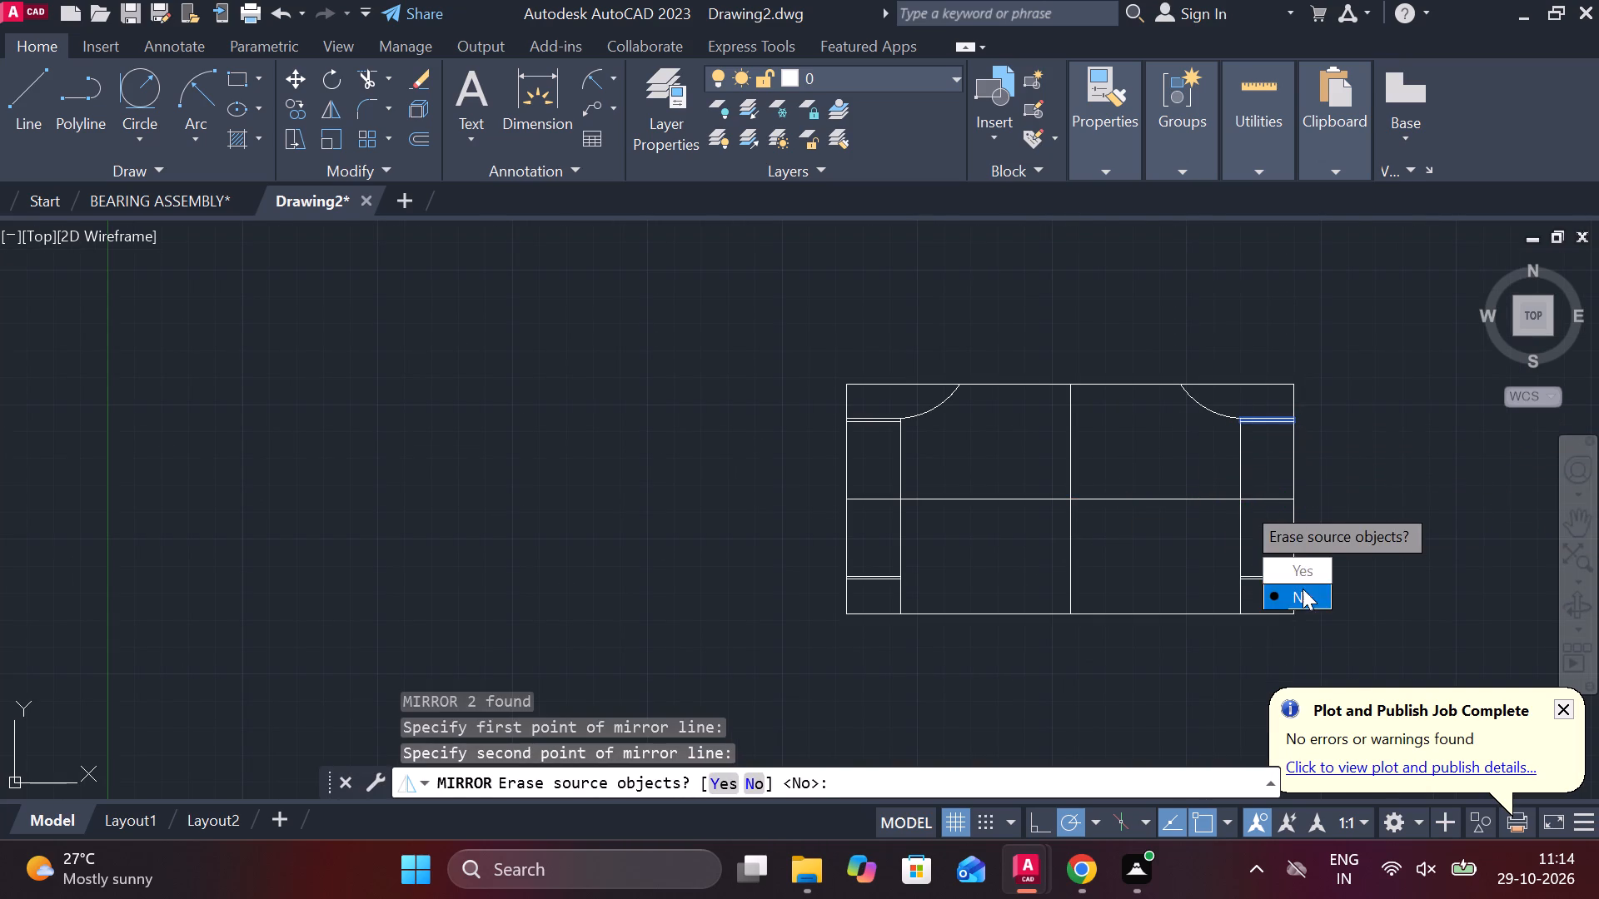
pyautogui.moveTo(1303, 589); pyautogui.dragTo(1243, 503)
# Offset the vertical centre line by 7.5 to both sides.
pyautogui.moveTo(1323, 466); pyautogui.dragTo(1059, 381, button='middle')
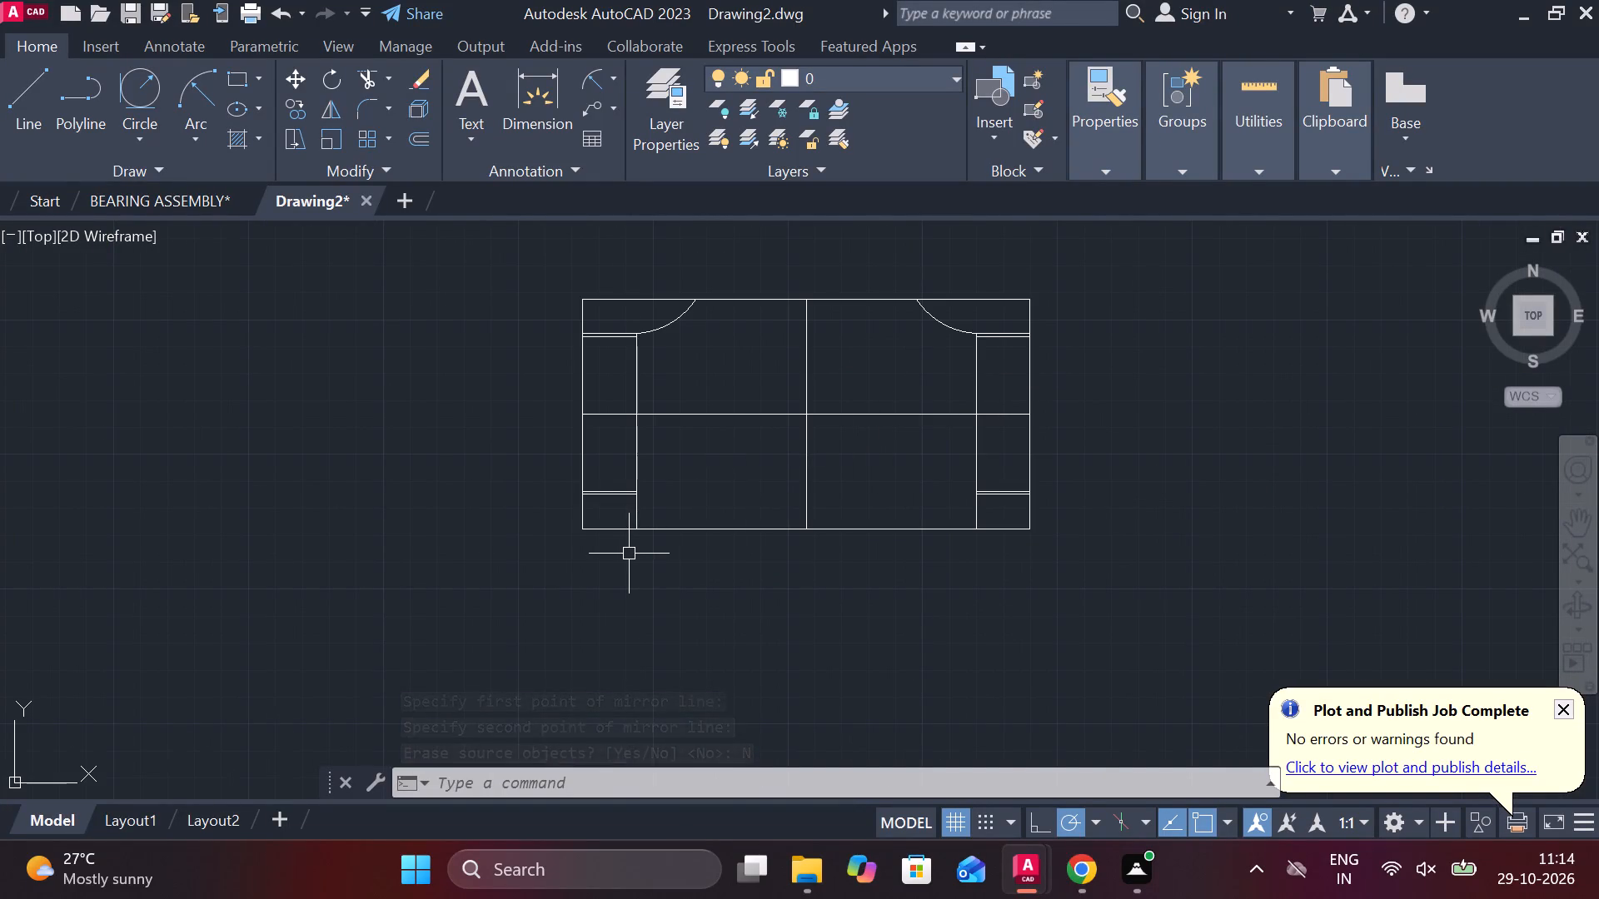
pyautogui.scroll(1, 629, 554)
pyautogui.moveTo(652, 554); pyautogui.dragTo(689, 569, button='middle')
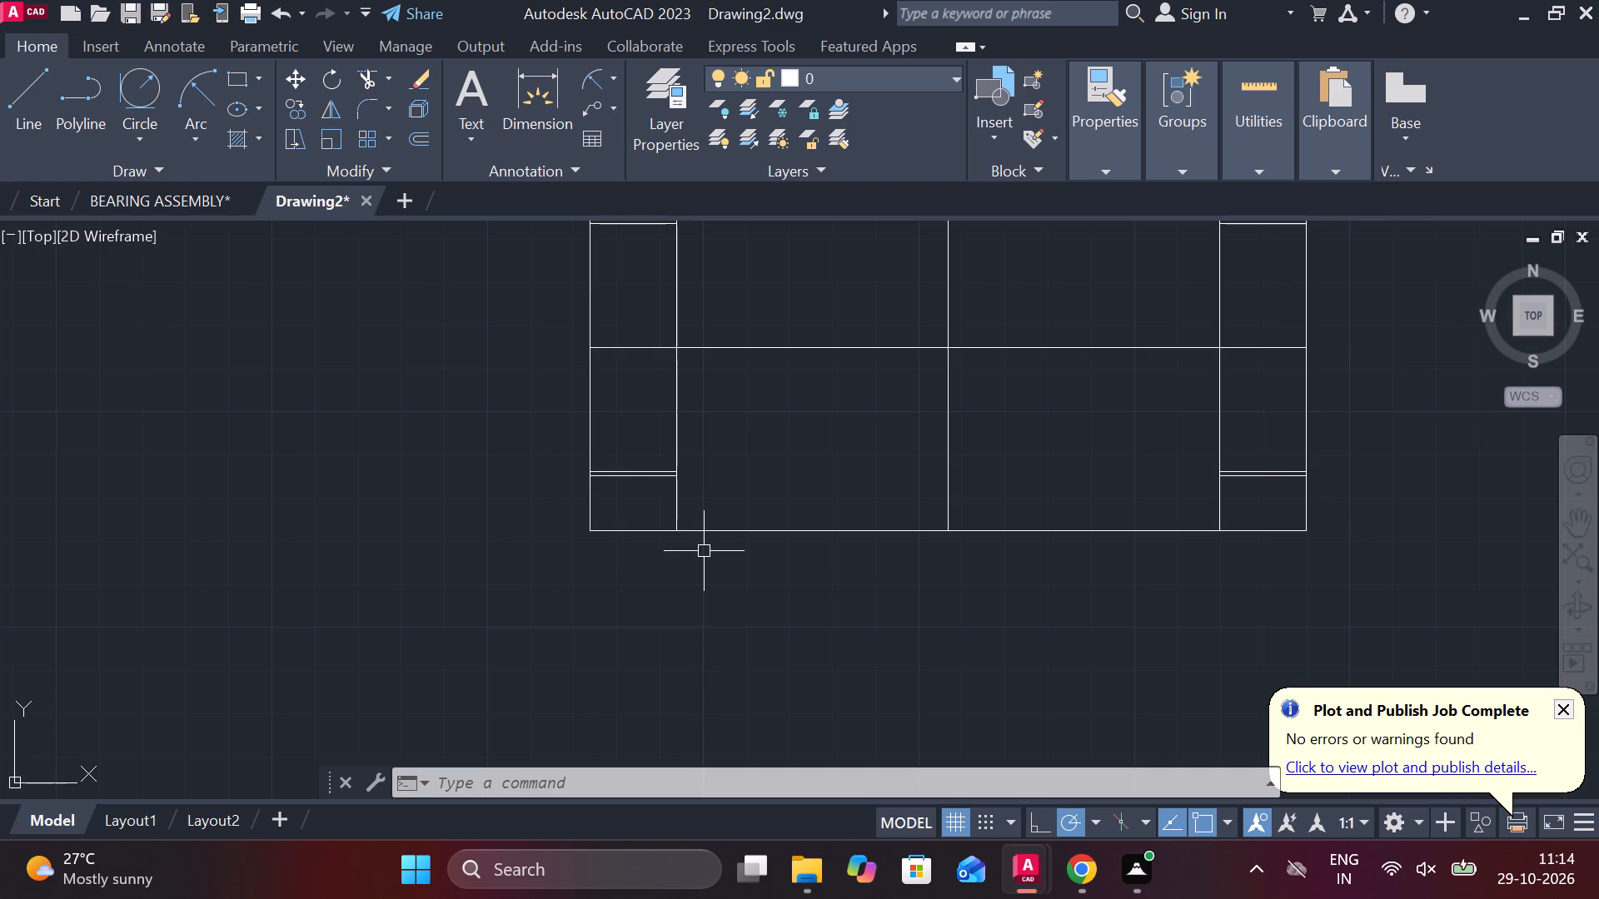
pyautogui.moveTo(747, 464); pyautogui.dragTo(720, 623, button='middle')
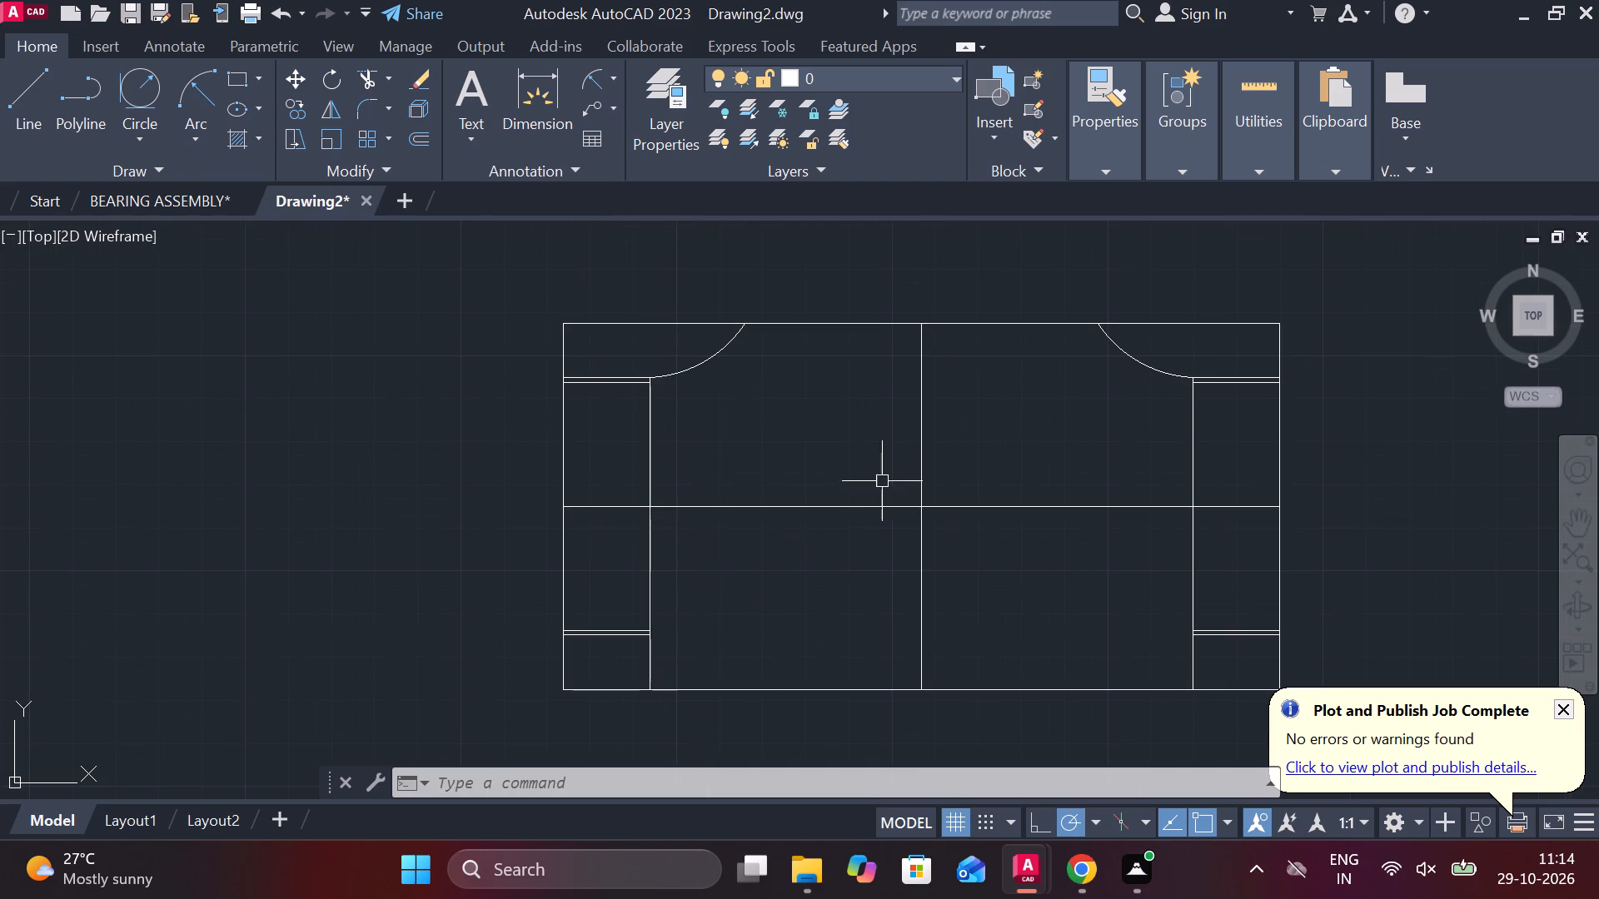
pyautogui.click(926, 420)
pyautogui.press('o')
pyautogui.press('Return')
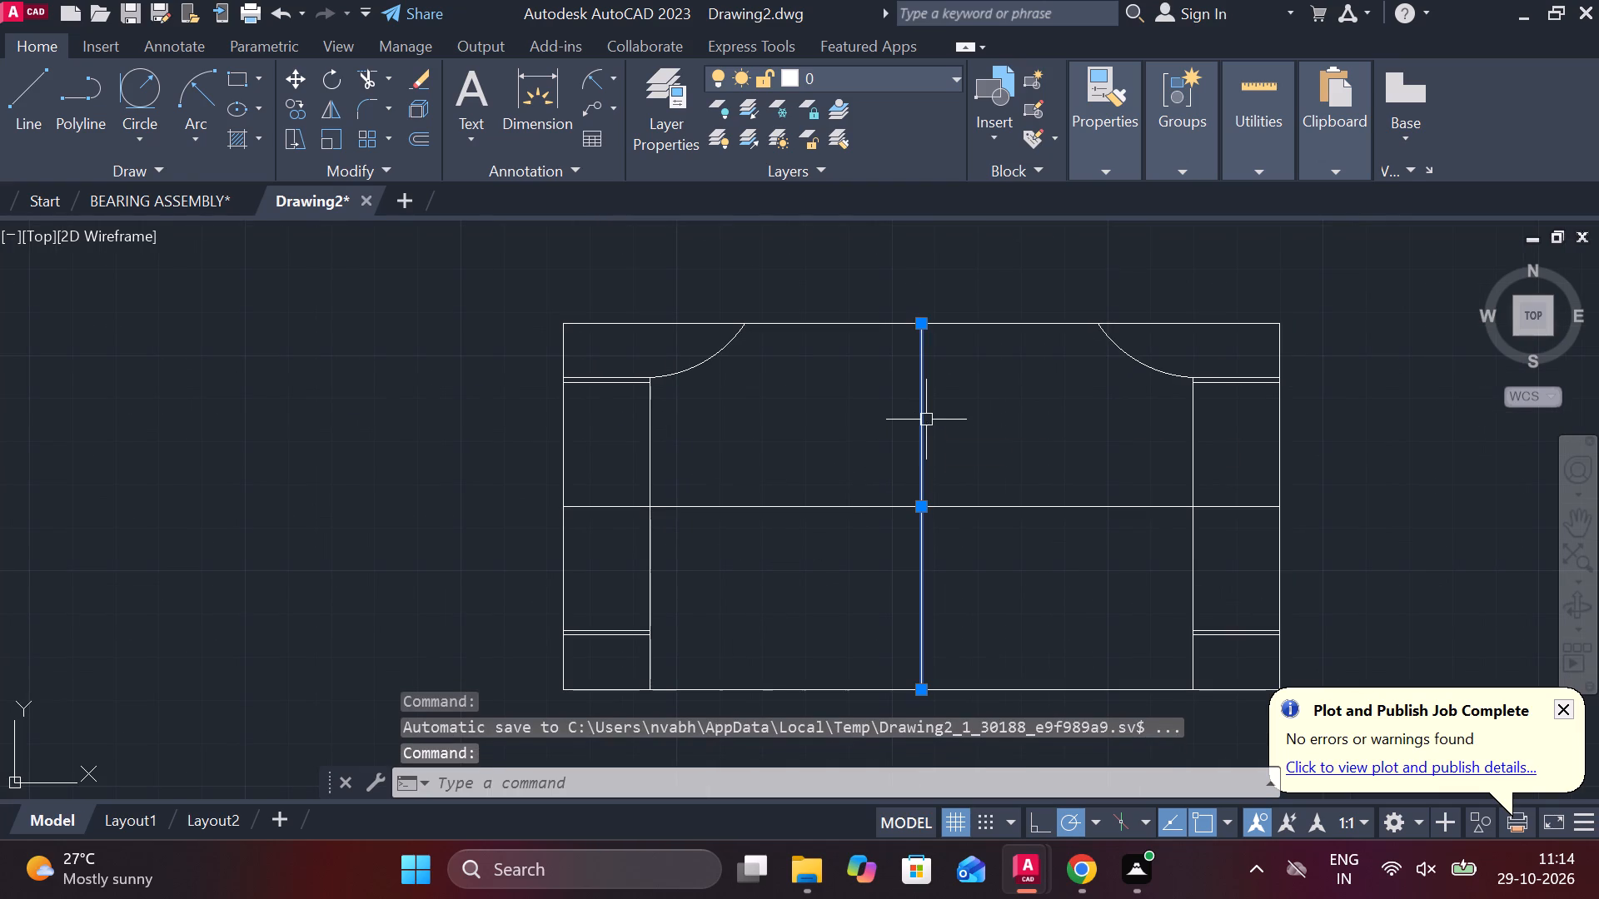
pyautogui.press('Return')
pyautogui.write('7.5')
pyautogui.press('Return')
pyautogui.click(914, 397)
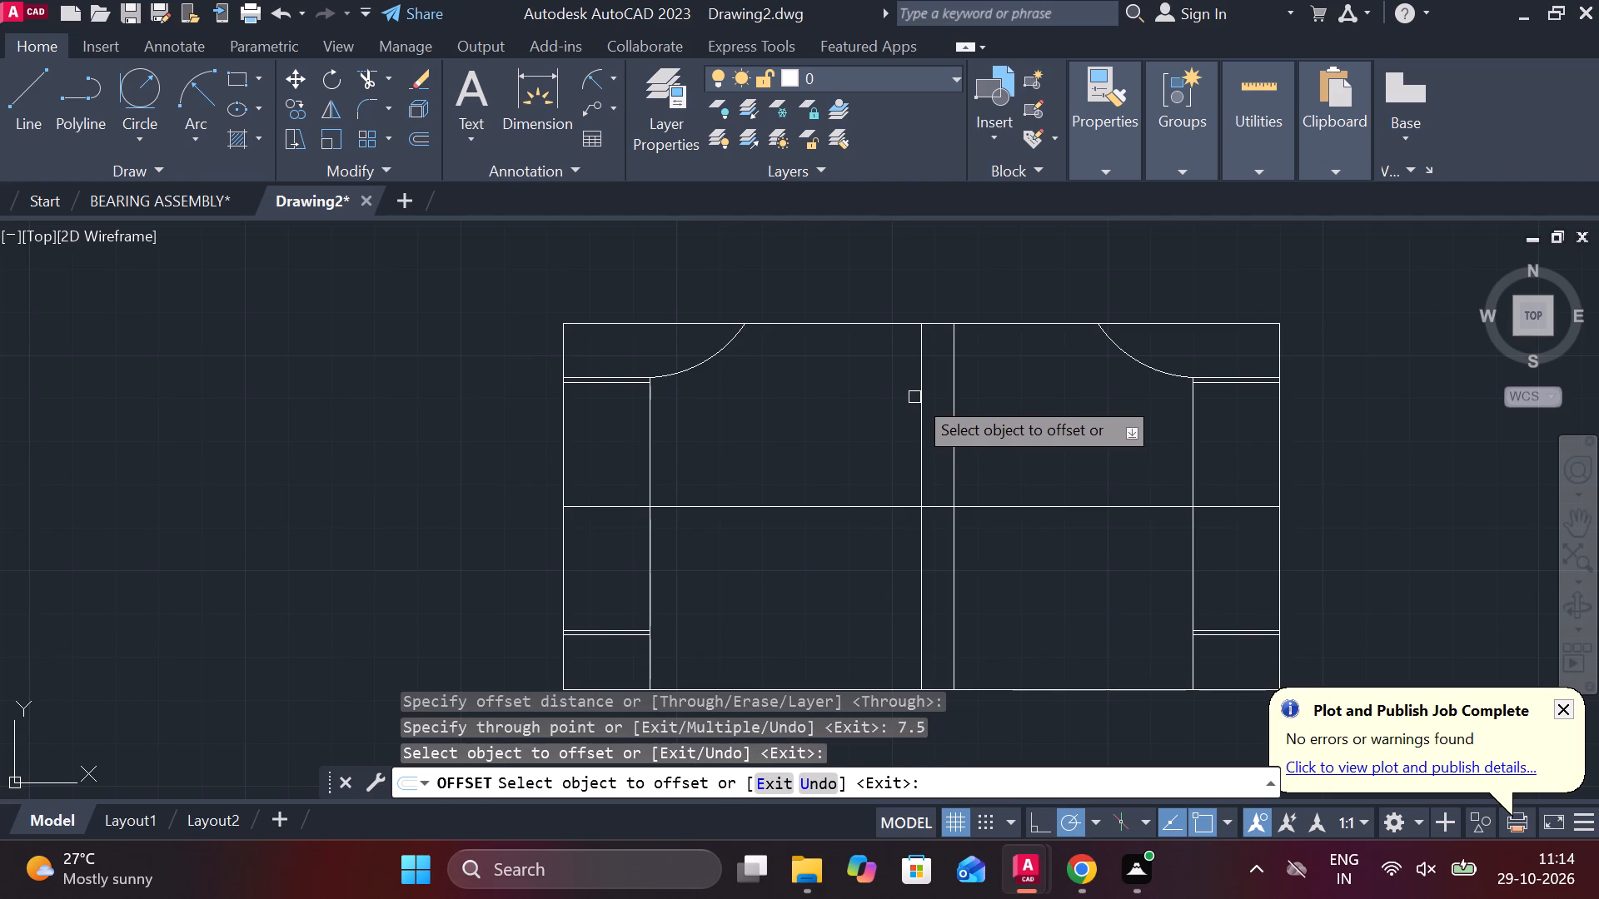
pyautogui.click(924, 383)
pyautogui.write('7.5')
pyautogui.press('Return')
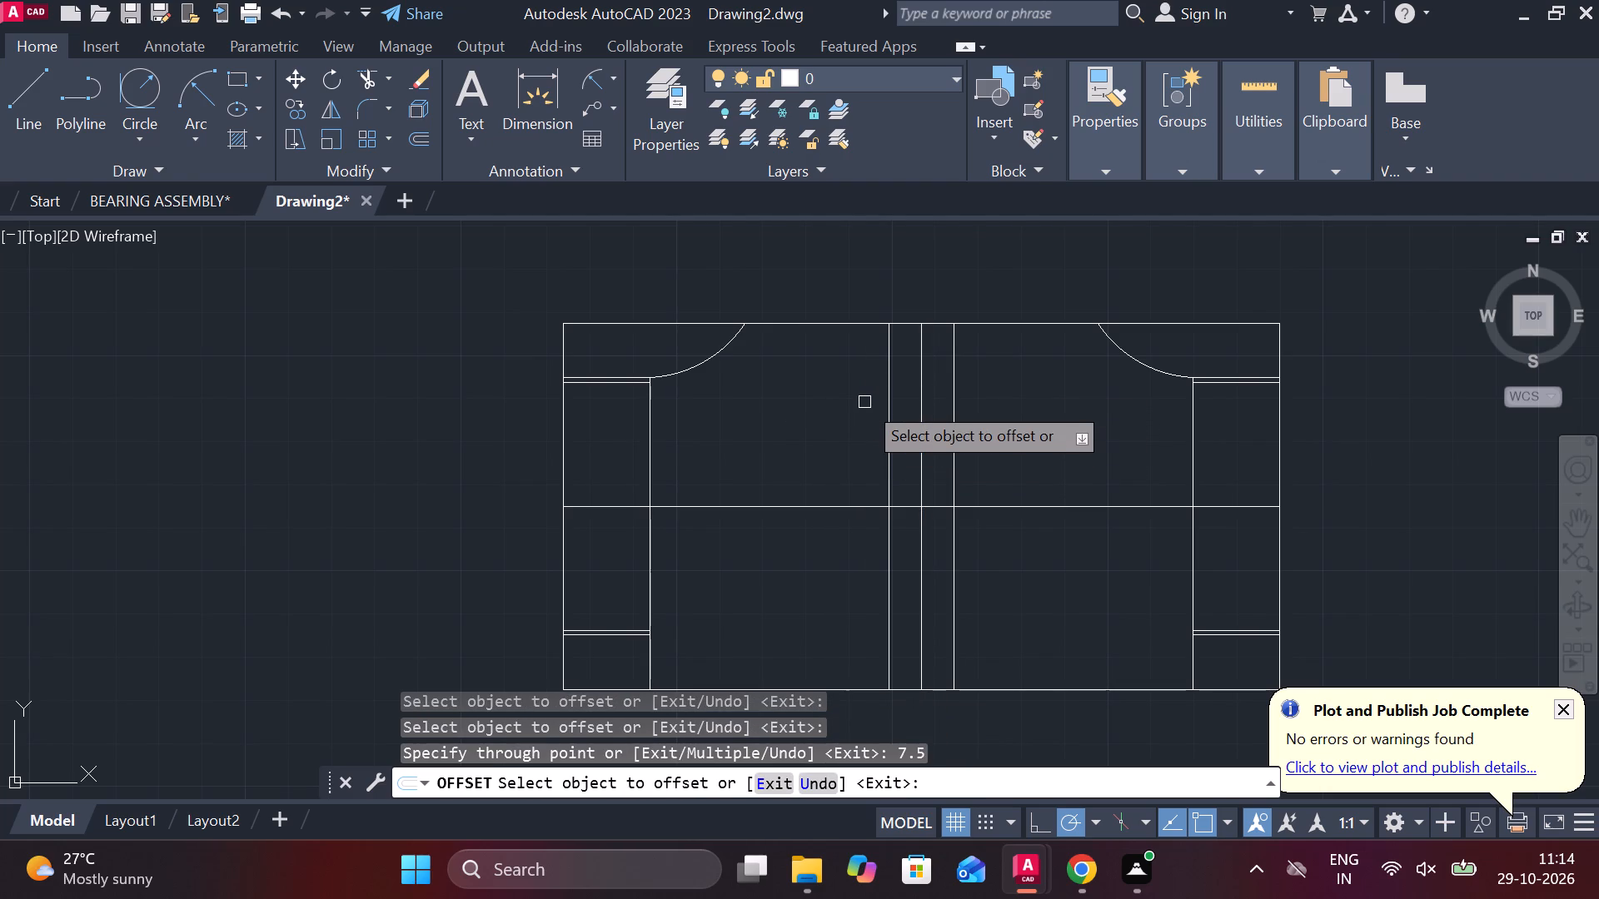
pyautogui.scroll(1, 866, 385)
pyautogui.press('Escape')
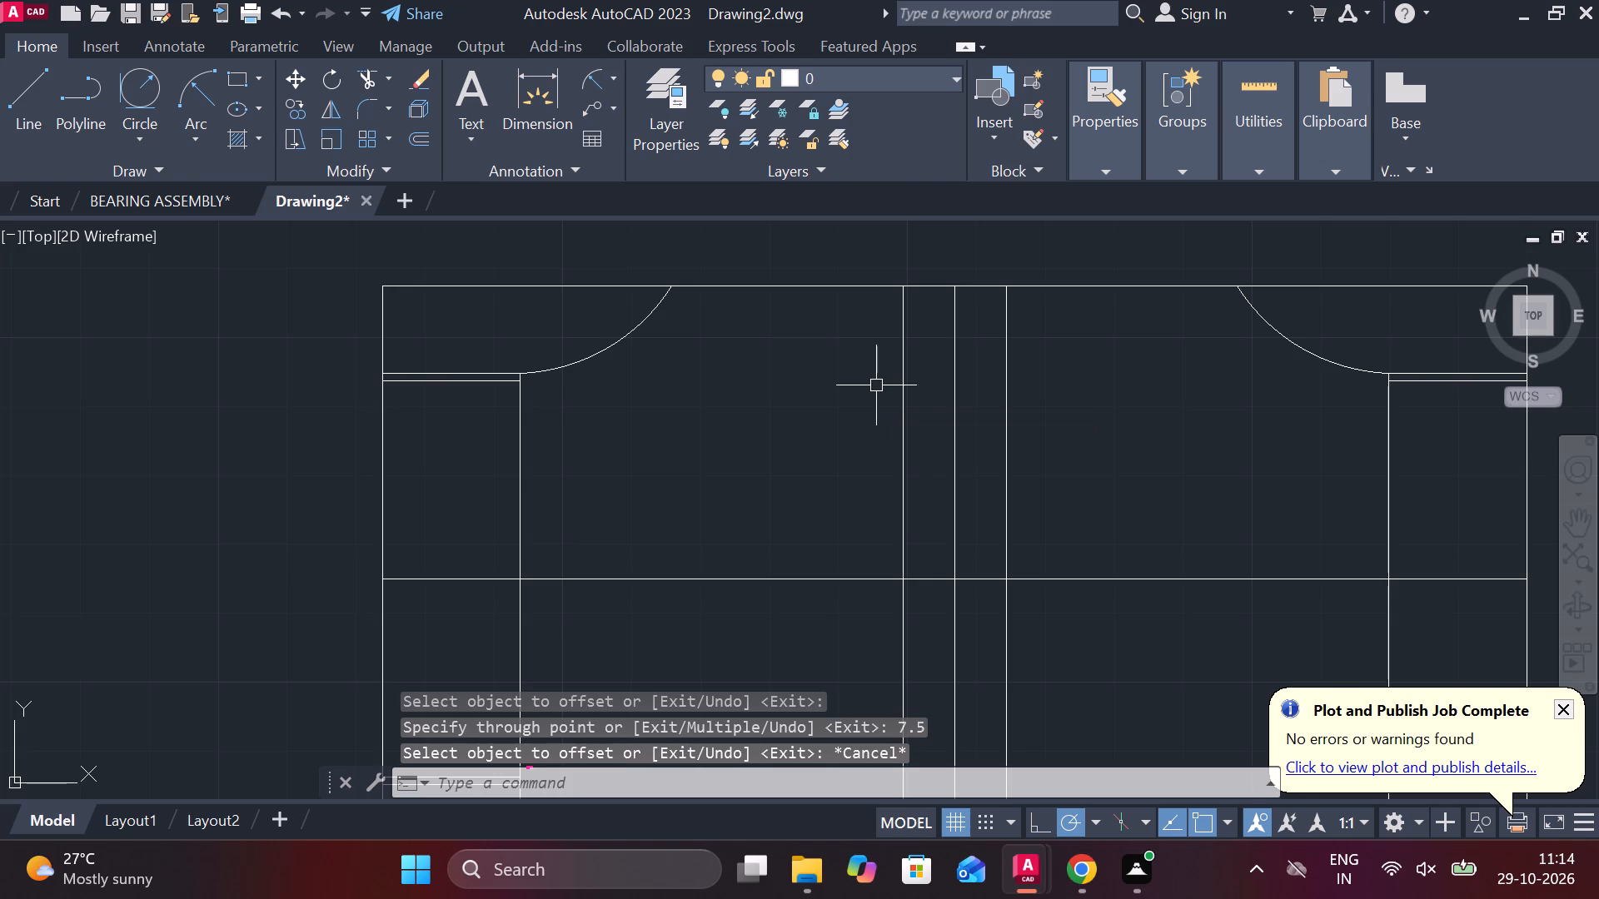
# Trim the view's top edge between the two offset verticals beside the centre line.
pyautogui.write('TR')
pyautogui.press('space')
pyautogui.click(922, 288)
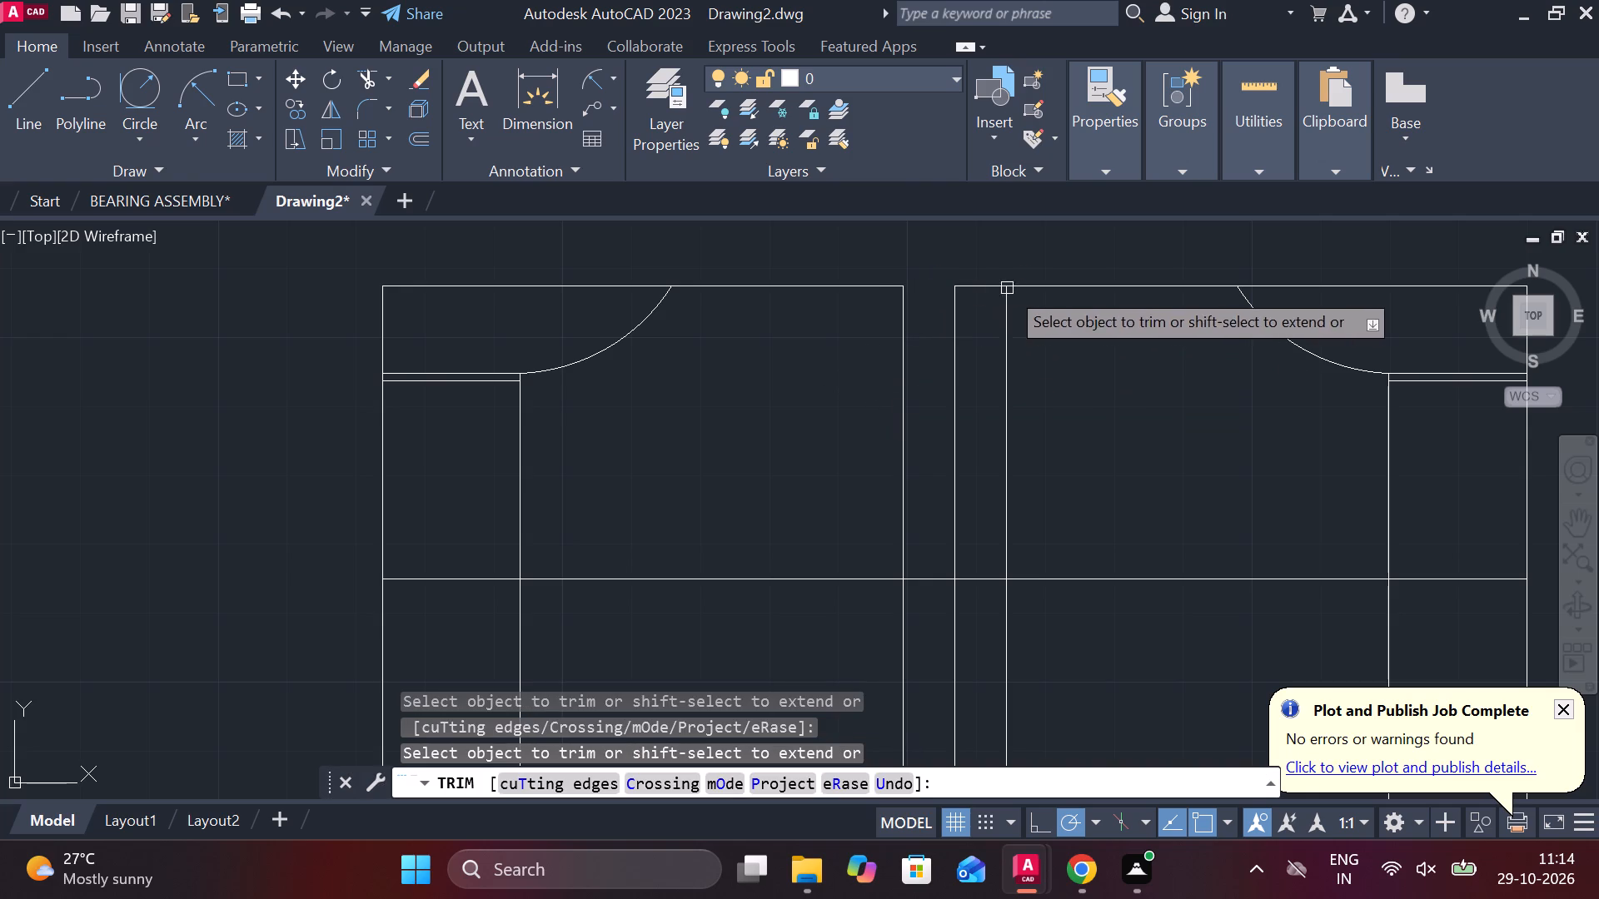
pyautogui.click(961, 290)
pyautogui.press('Escape')
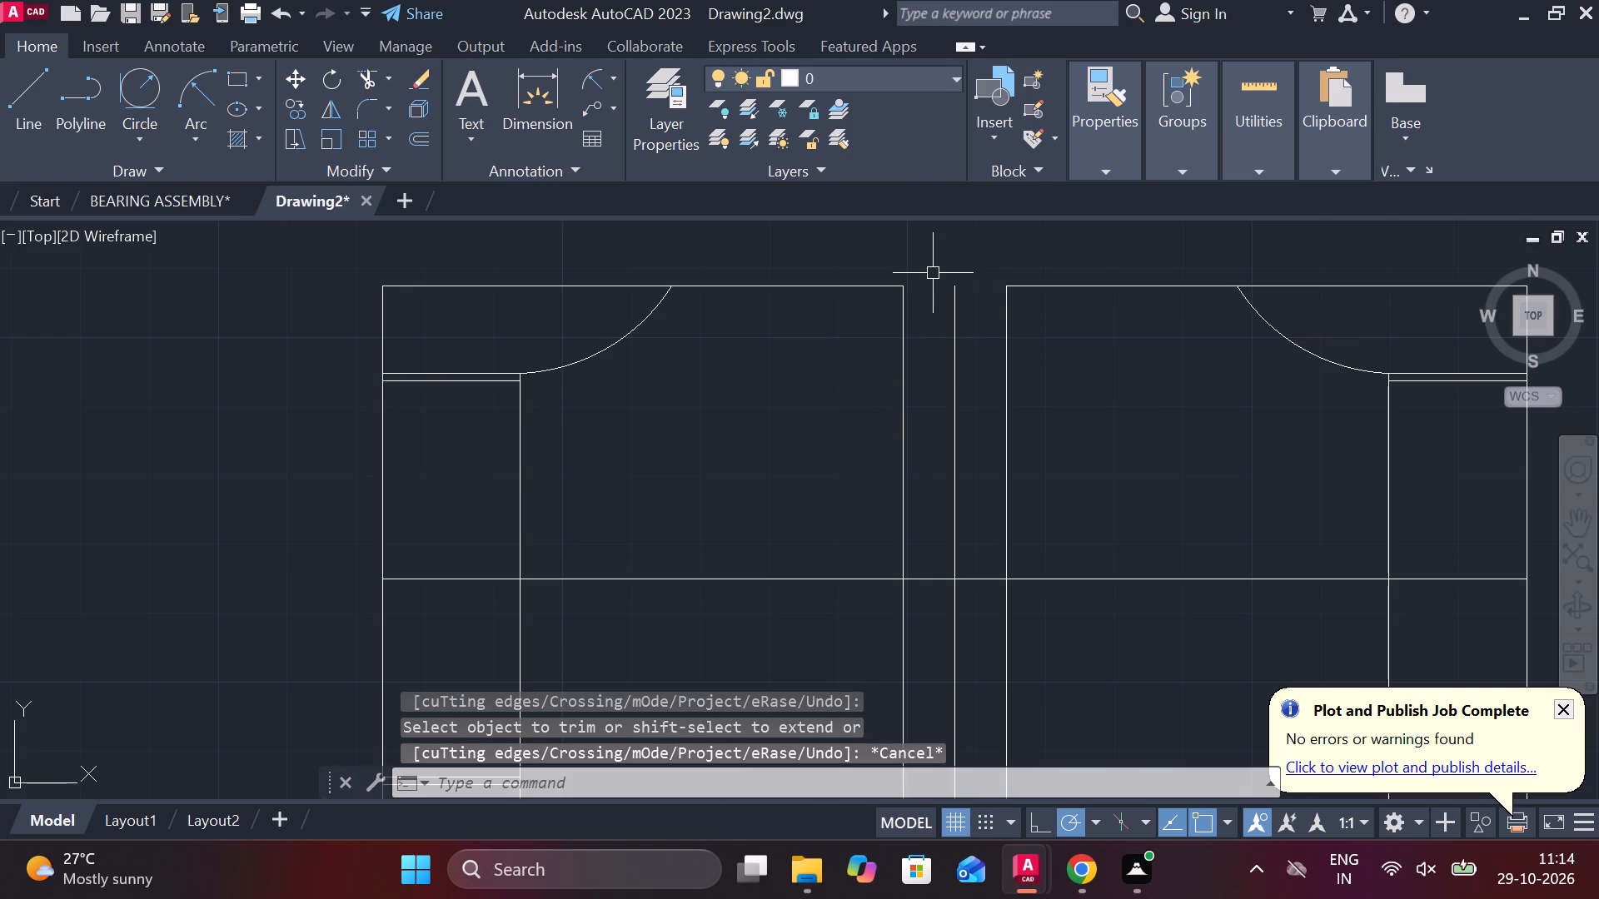
# Fillet both top corners beside the central gap with radius 5, where the top edge meets the offset verticals.
pyautogui.write('F R')
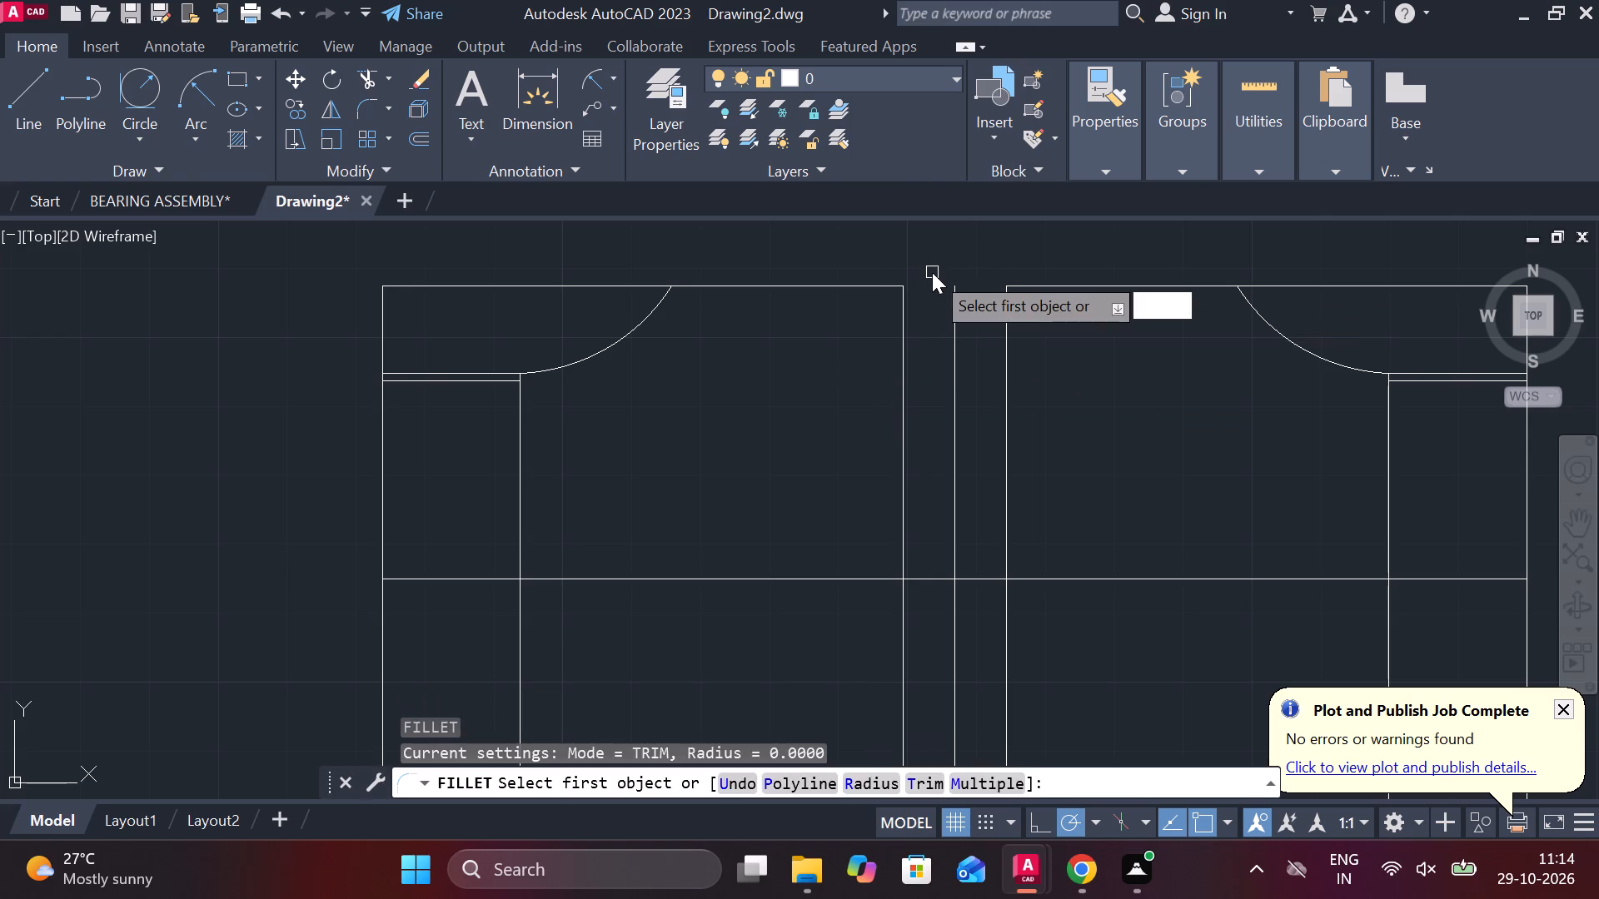
pyautogui.press('space')
pyautogui.write('5')
pyautogui.press('space')
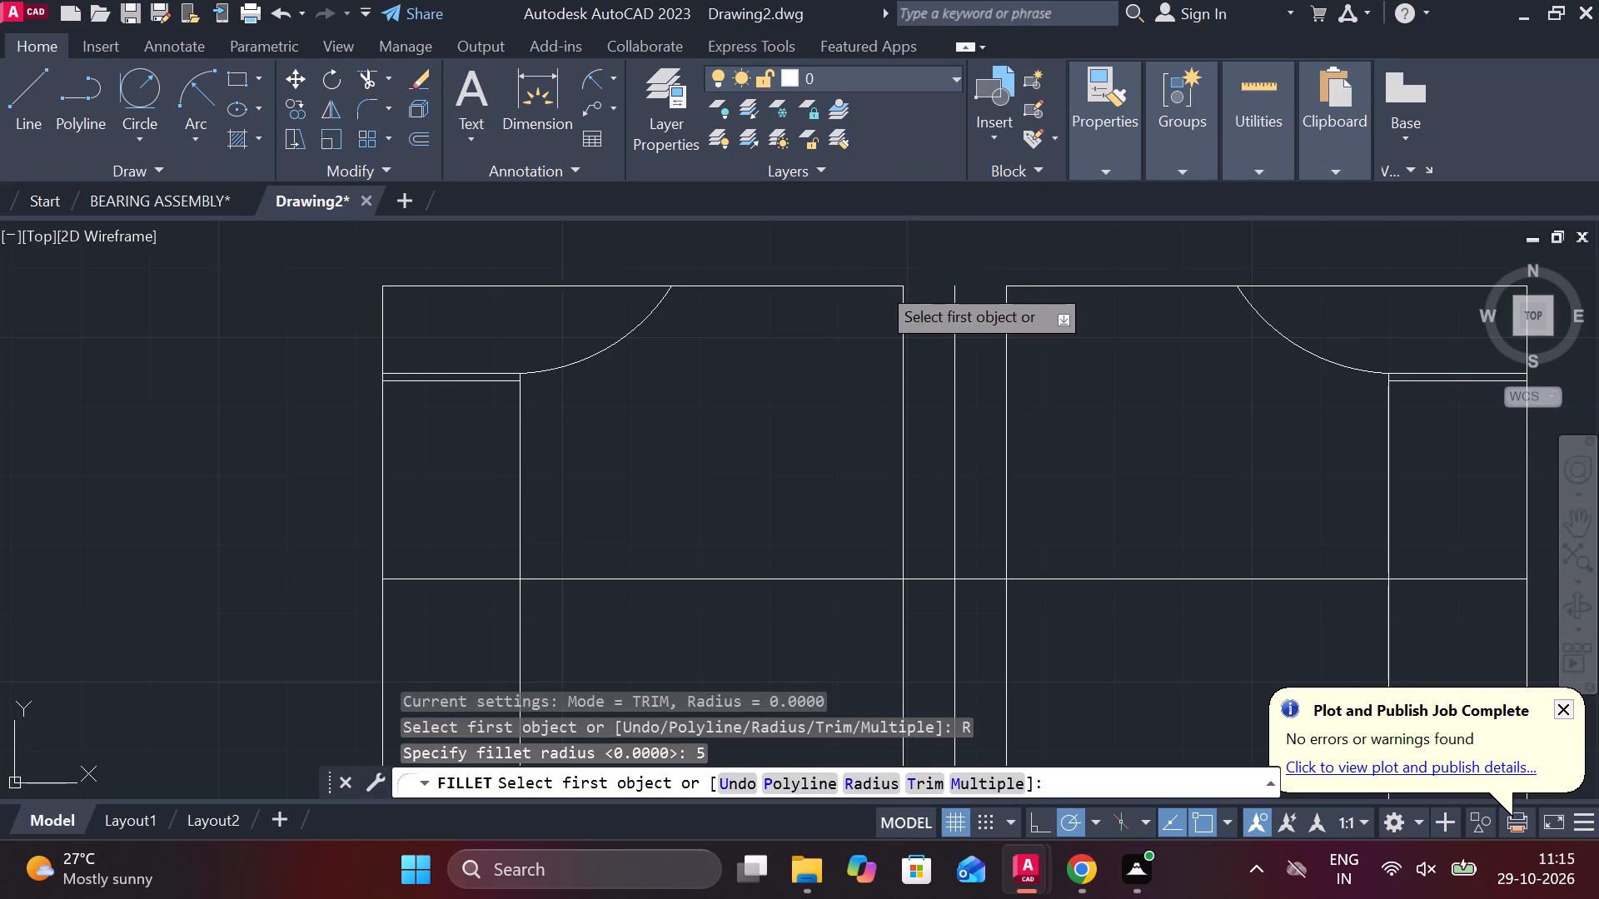
pyautogui.click(878, 283)
pyautogui.click(908, 309)
pyautogui.press('space')
pyautogui.click(1047, 280)
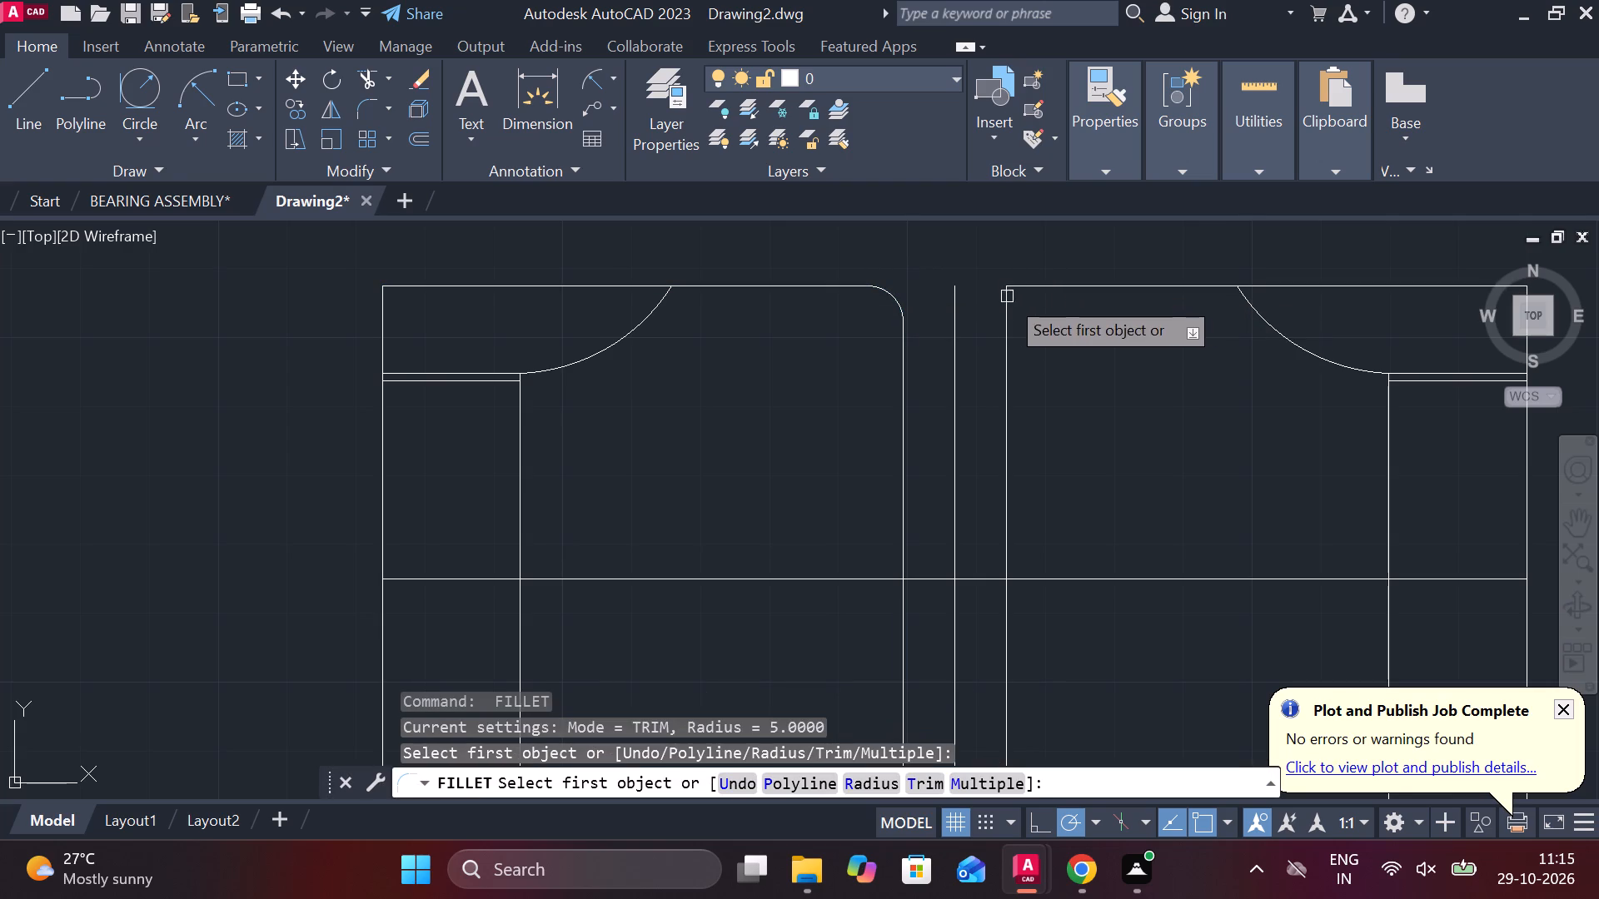
pyautogui.doubleClick(1006, 310)
pyautogui.click(1036, 286)
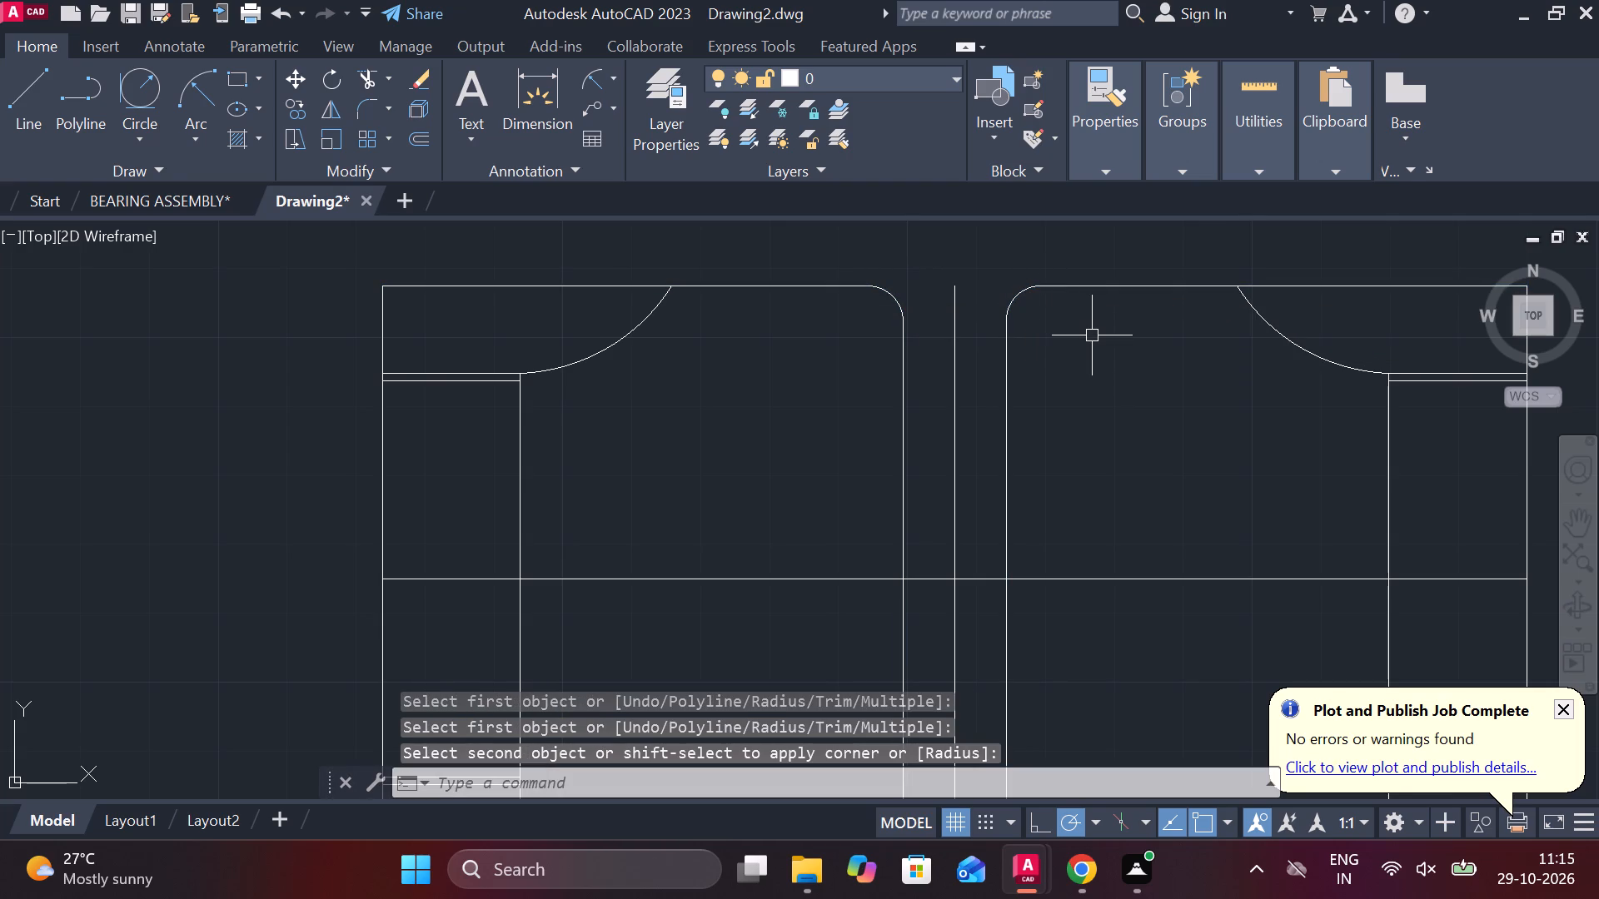
pyautogui.press('Escape')
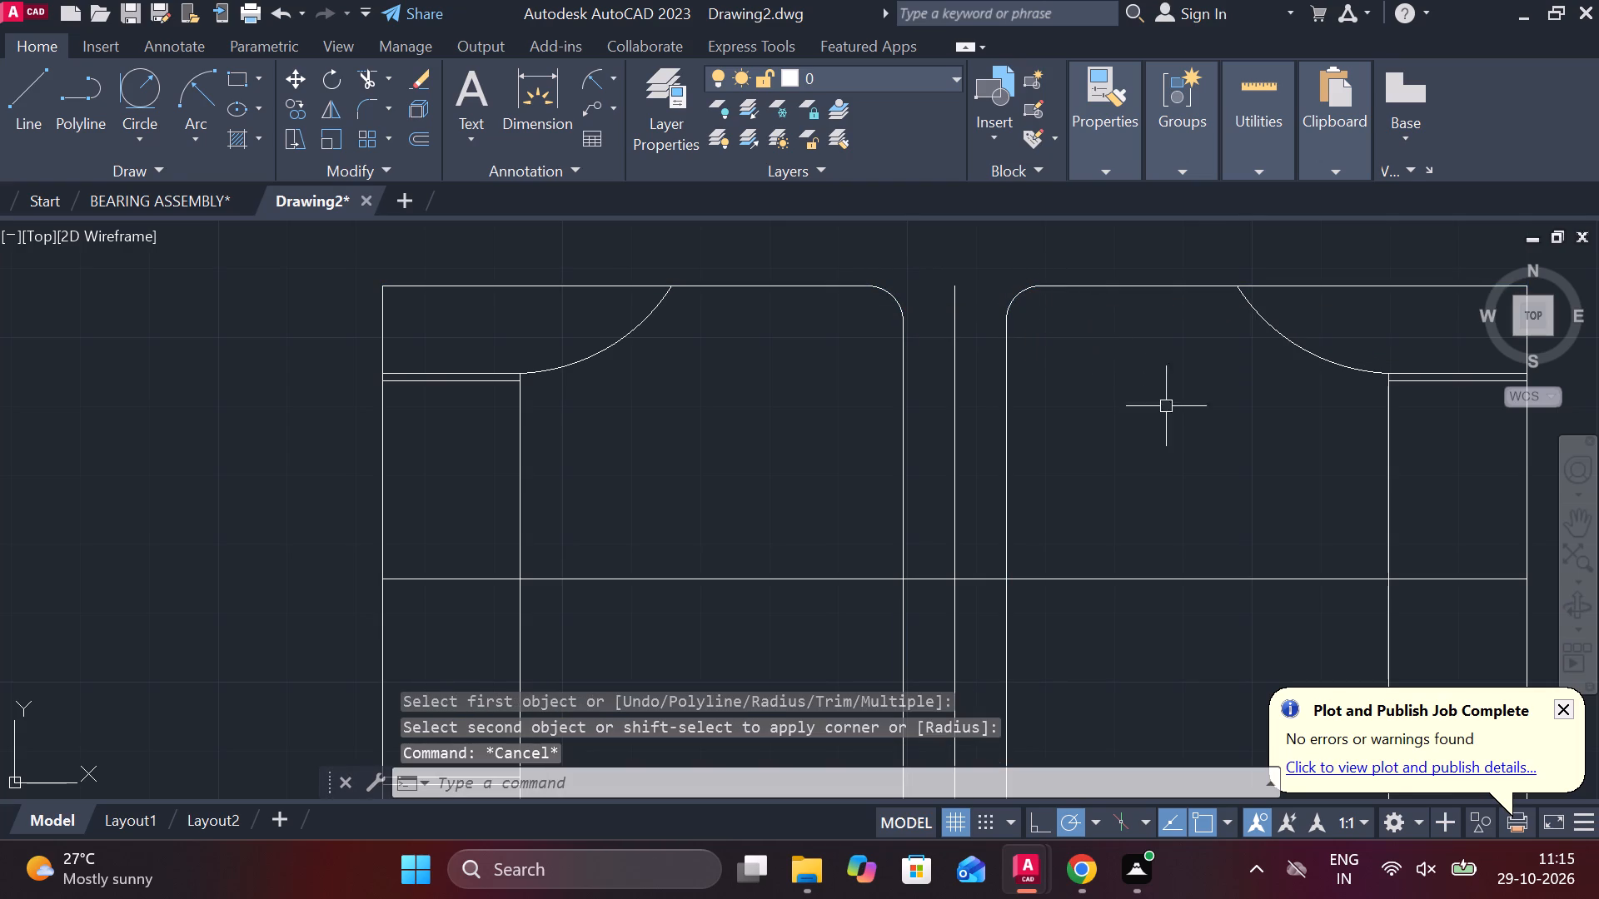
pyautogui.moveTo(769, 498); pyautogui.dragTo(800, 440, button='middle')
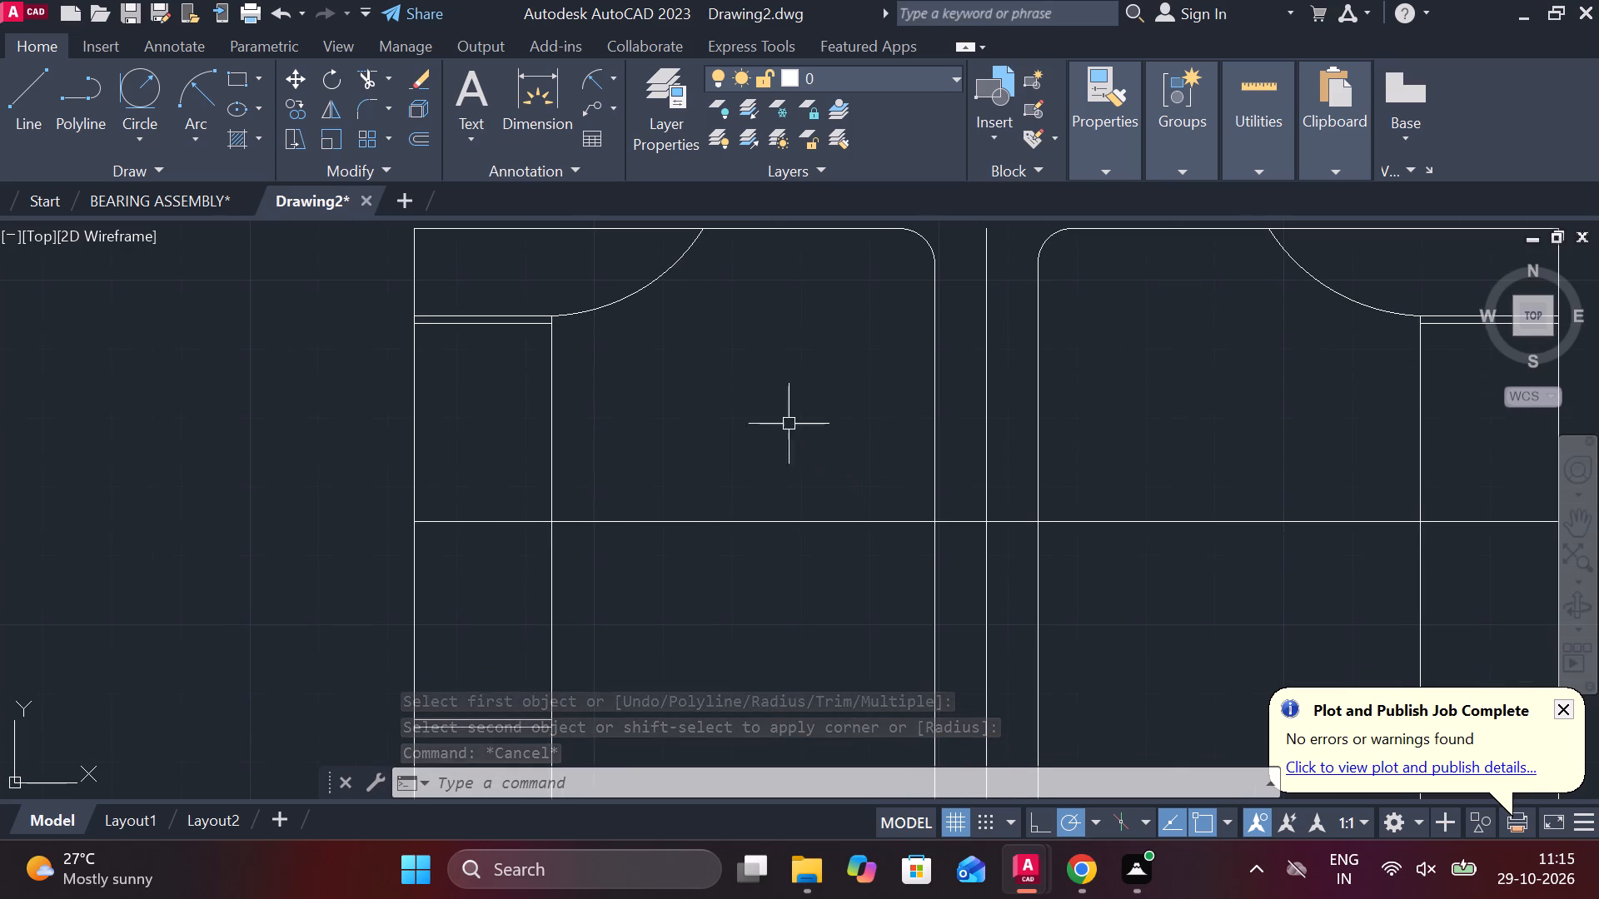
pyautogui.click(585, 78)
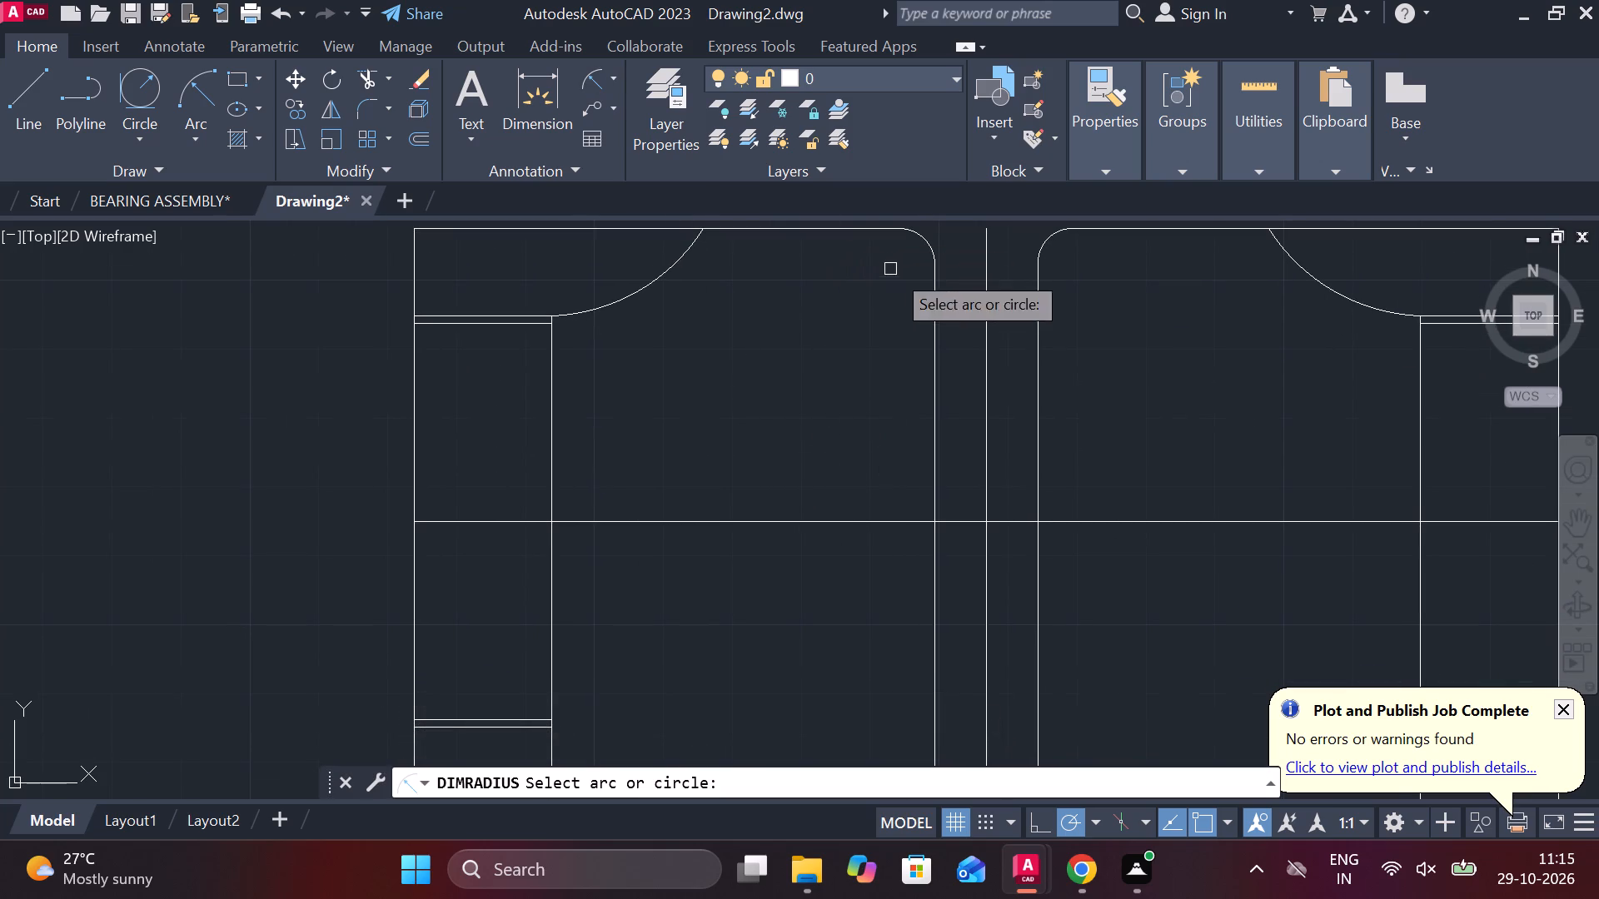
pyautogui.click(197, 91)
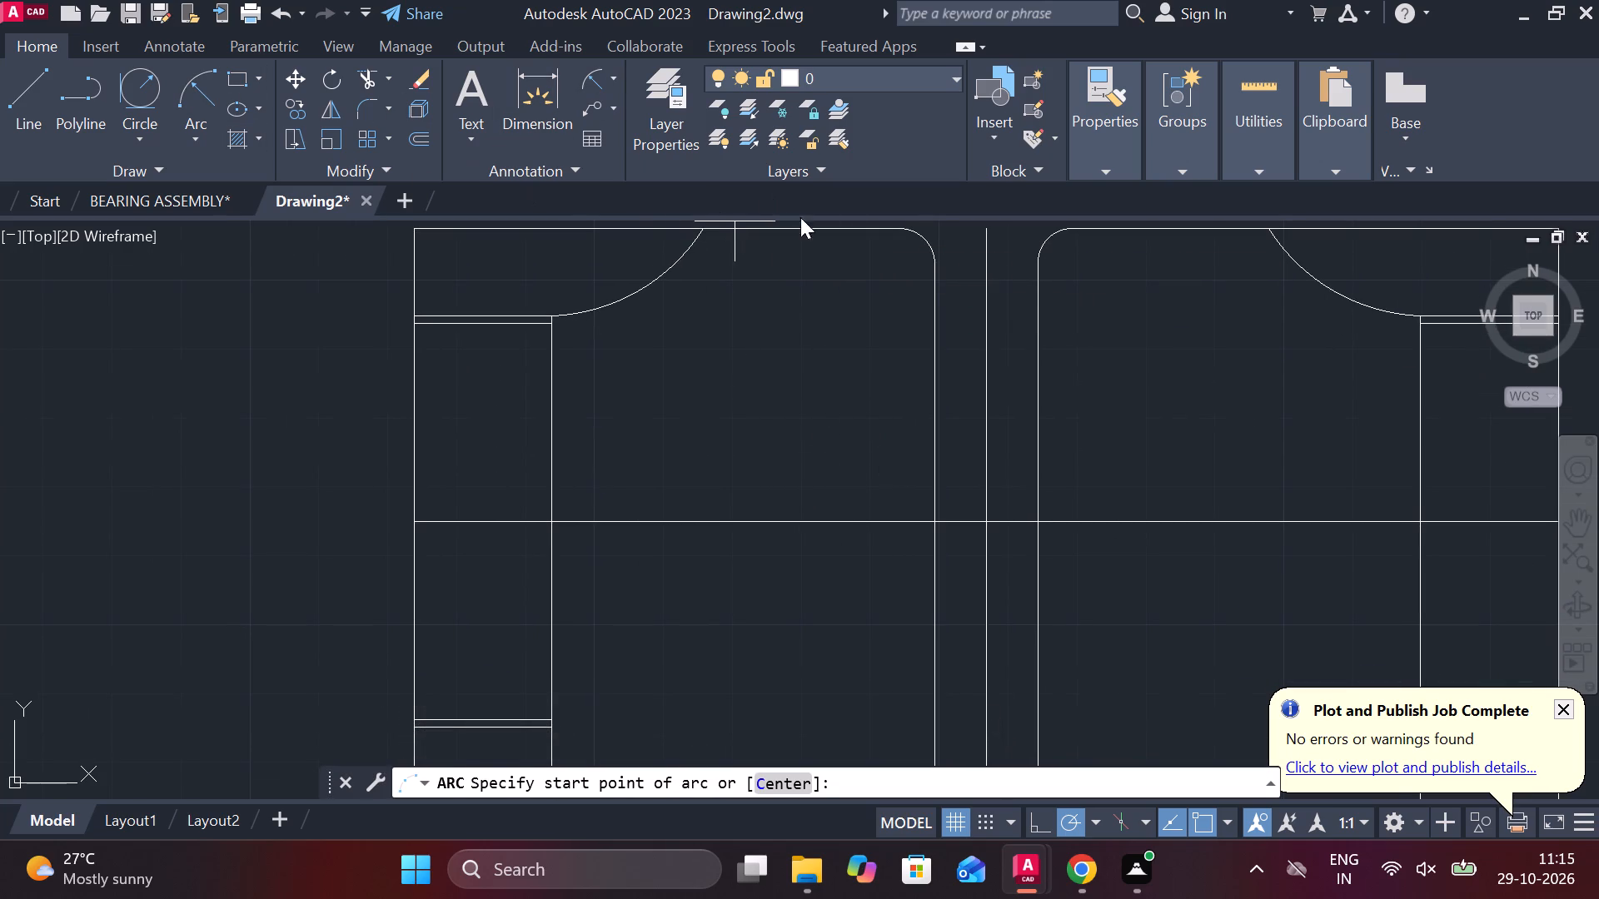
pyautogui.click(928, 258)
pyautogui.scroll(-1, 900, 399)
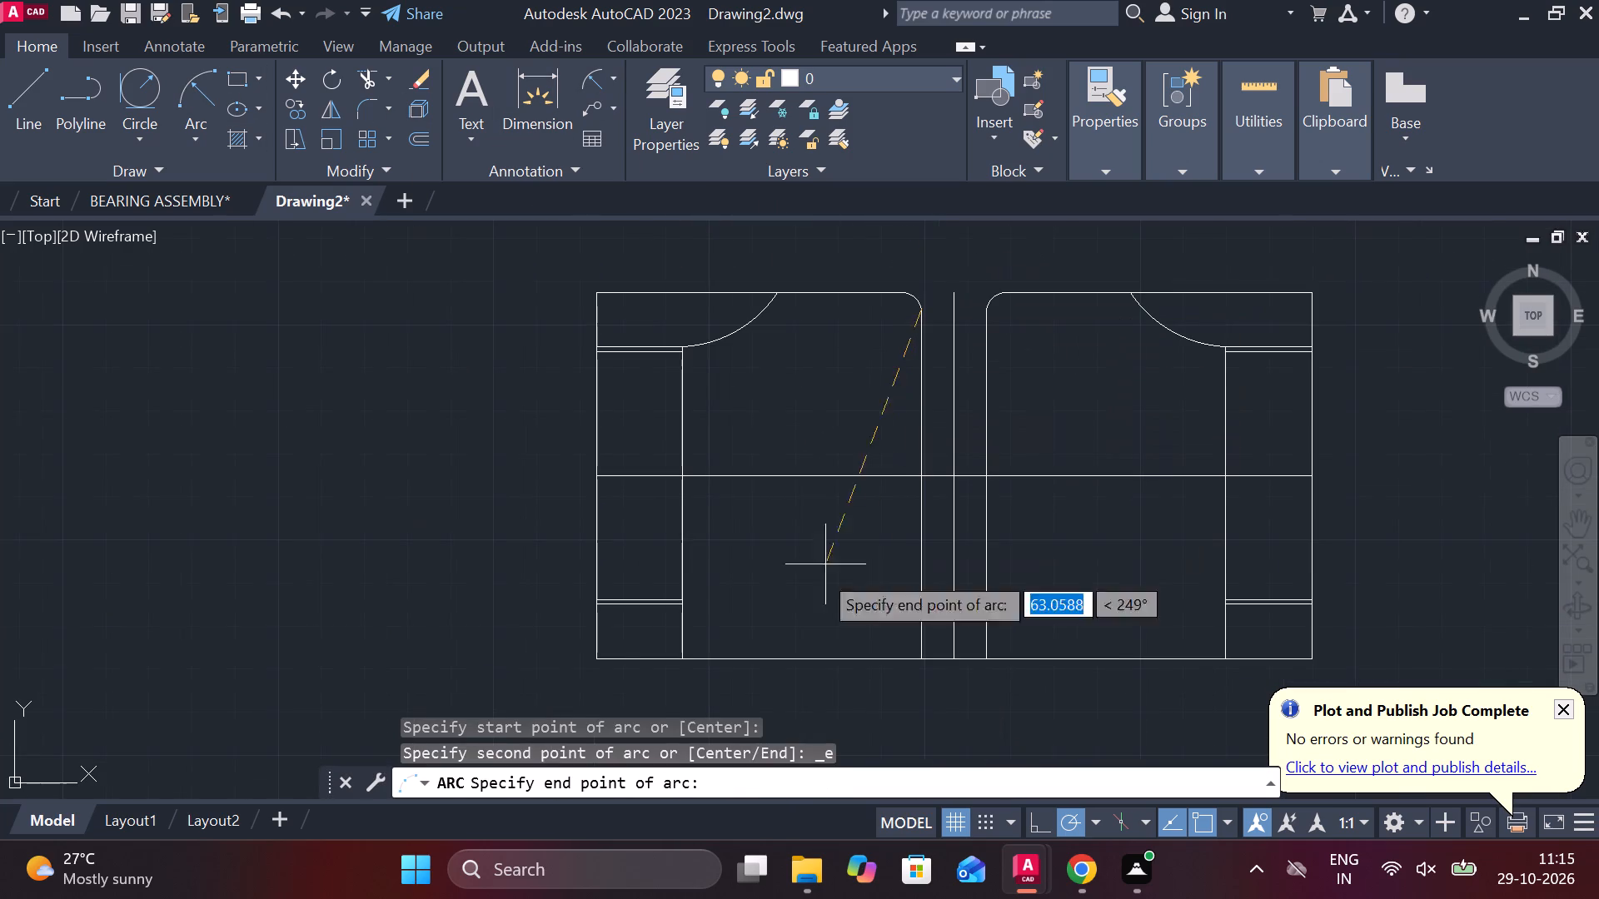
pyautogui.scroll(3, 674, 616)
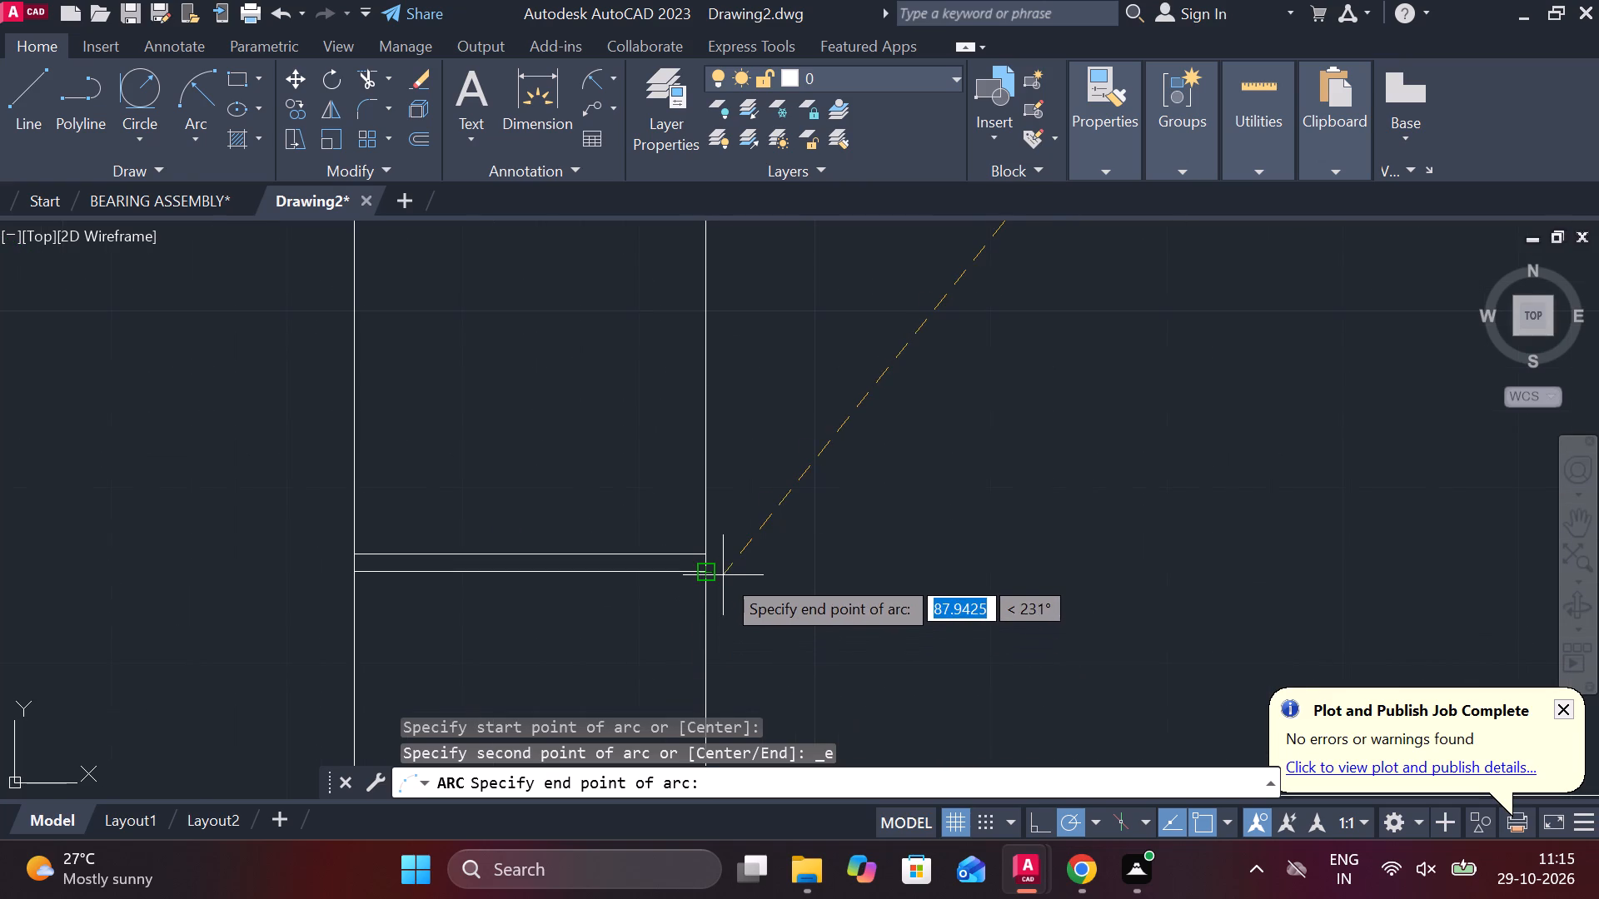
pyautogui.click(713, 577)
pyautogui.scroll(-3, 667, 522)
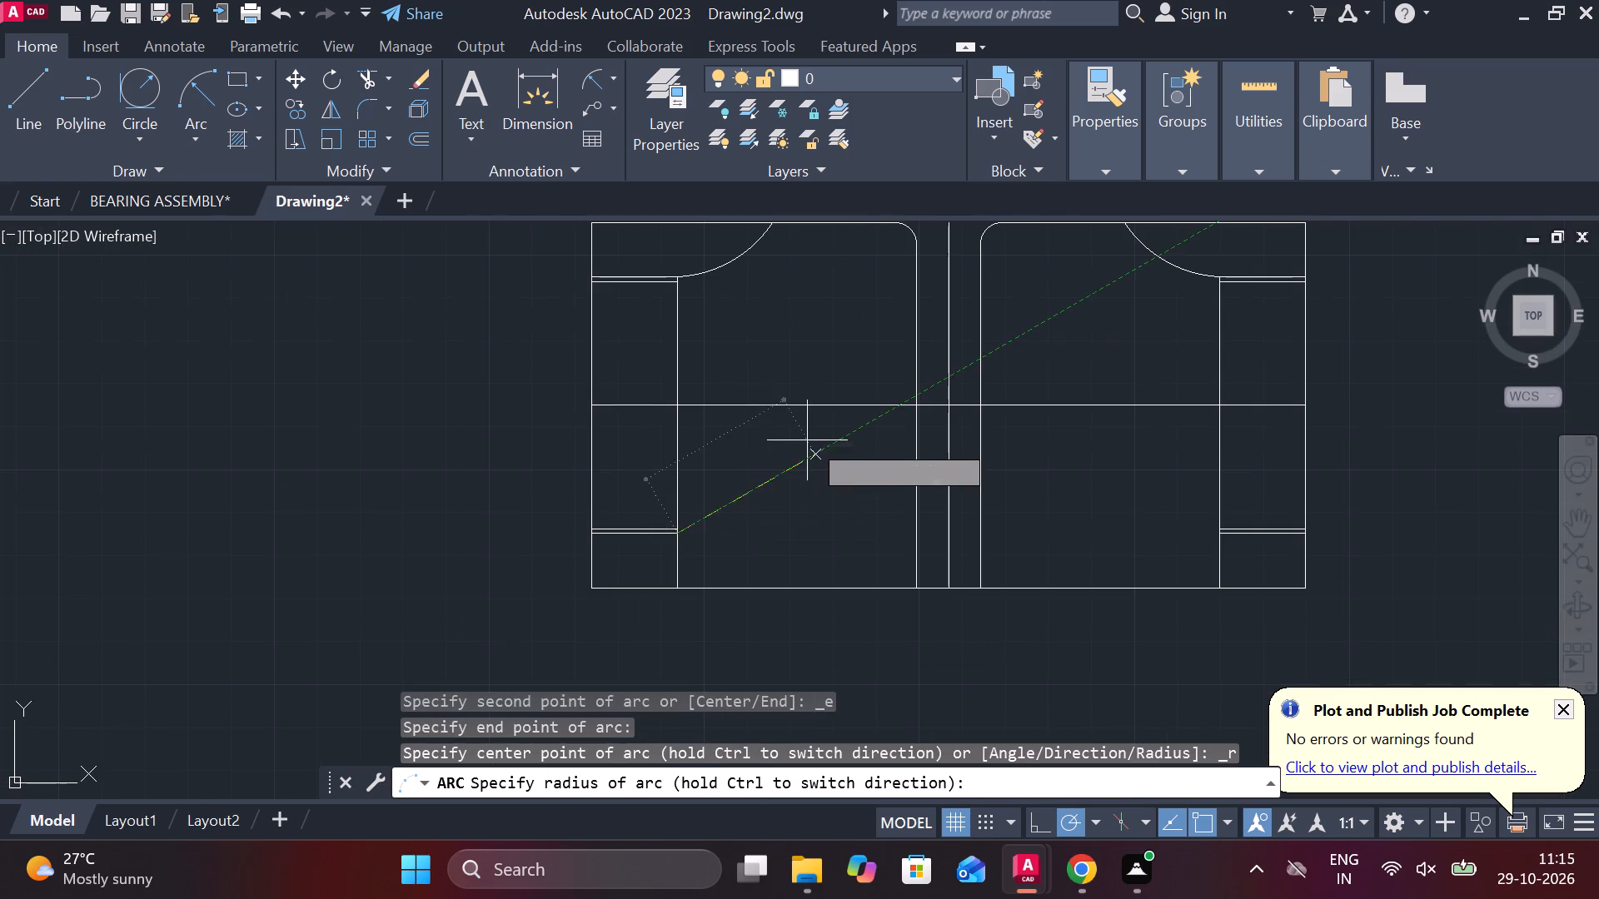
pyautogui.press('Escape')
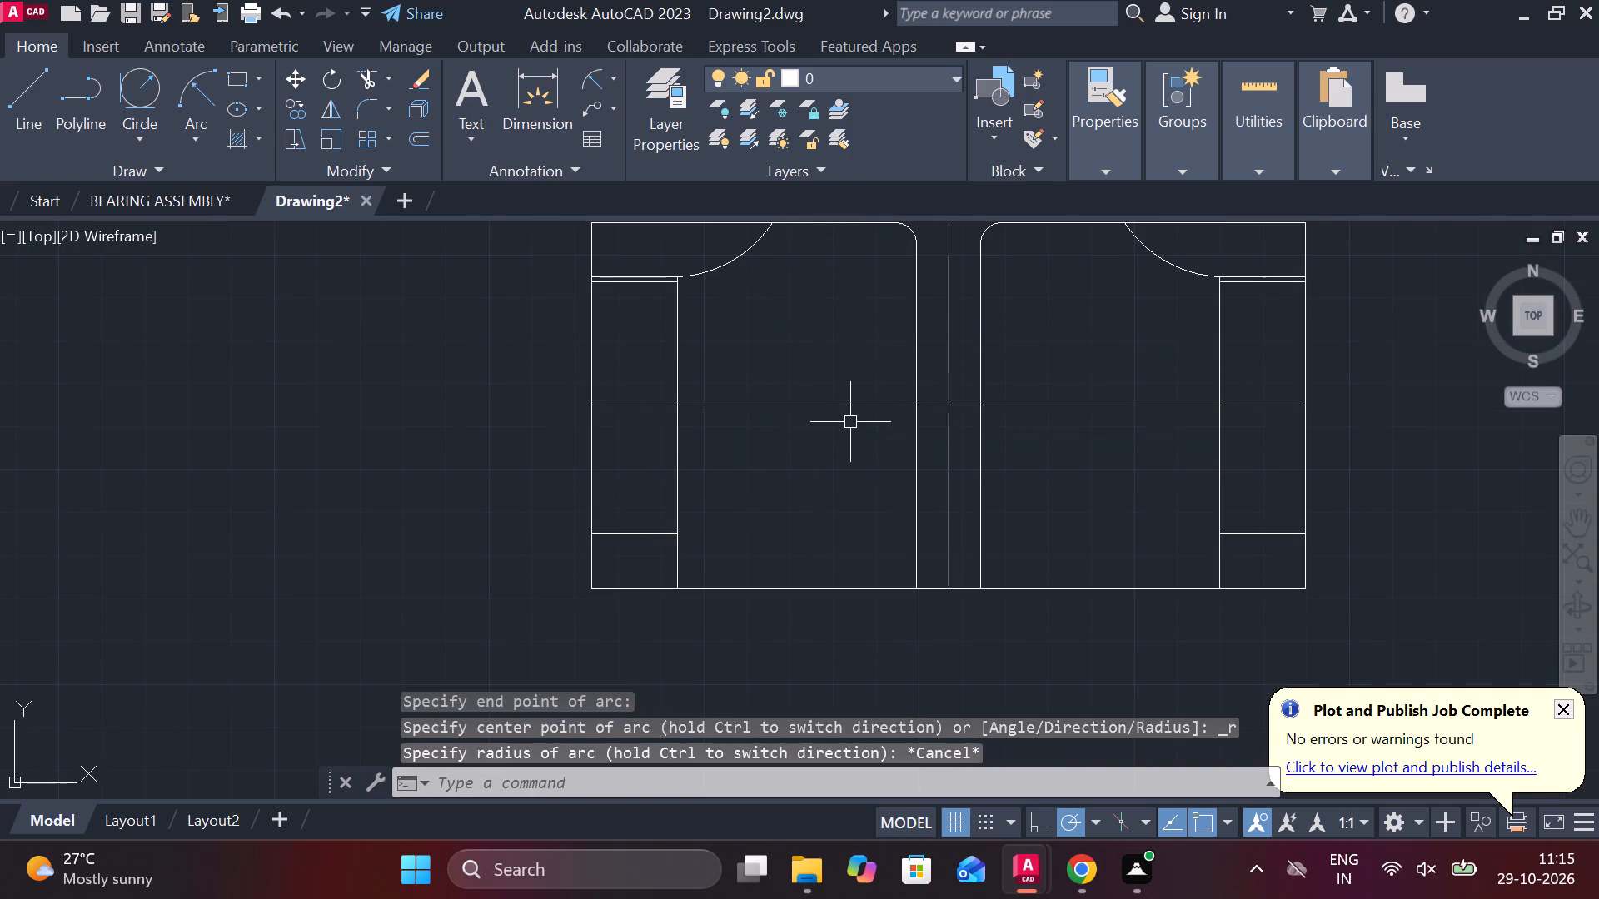
# Draw a three-point arc from the lower-left short line's inner end through the left fillet's lower end, ending 52 straight above it.
pyautogui.press('space')
pyautogui.scroll(4, 684, 541)
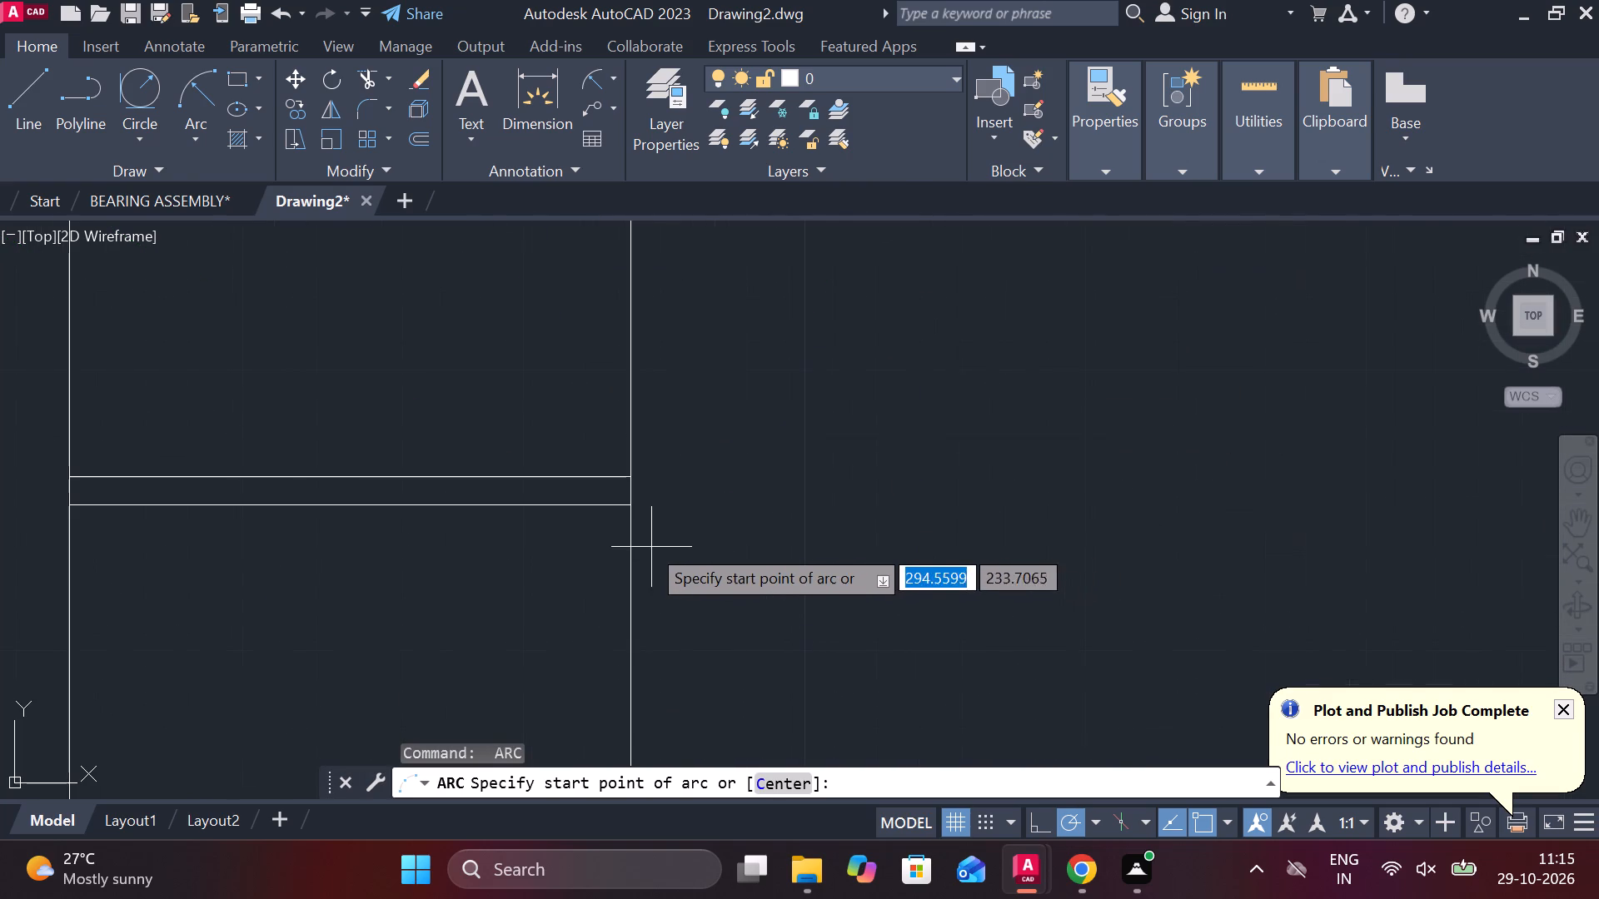
pyautogui.click(630, 521)
pyautogui.scroll(-3, 769, 482)
pyautogui.moveTo(891, 363); pyautogui.dragTo(870, 544, button='middle')
pyautogui.scroll(-1, 874, 466)
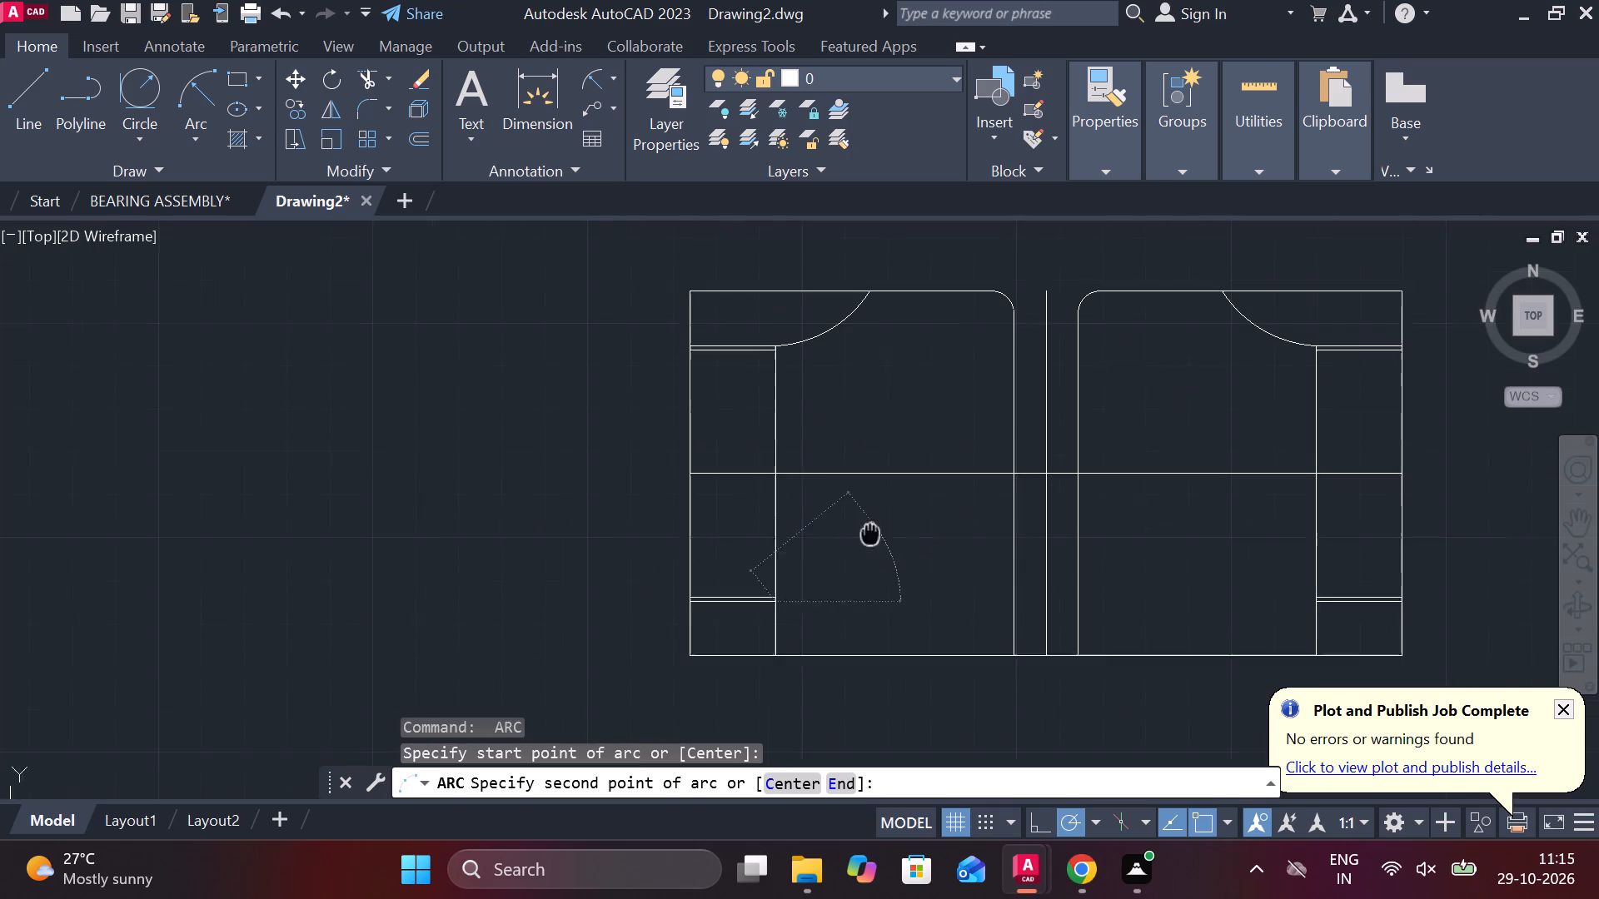
pyautogui.click(1012, 317)
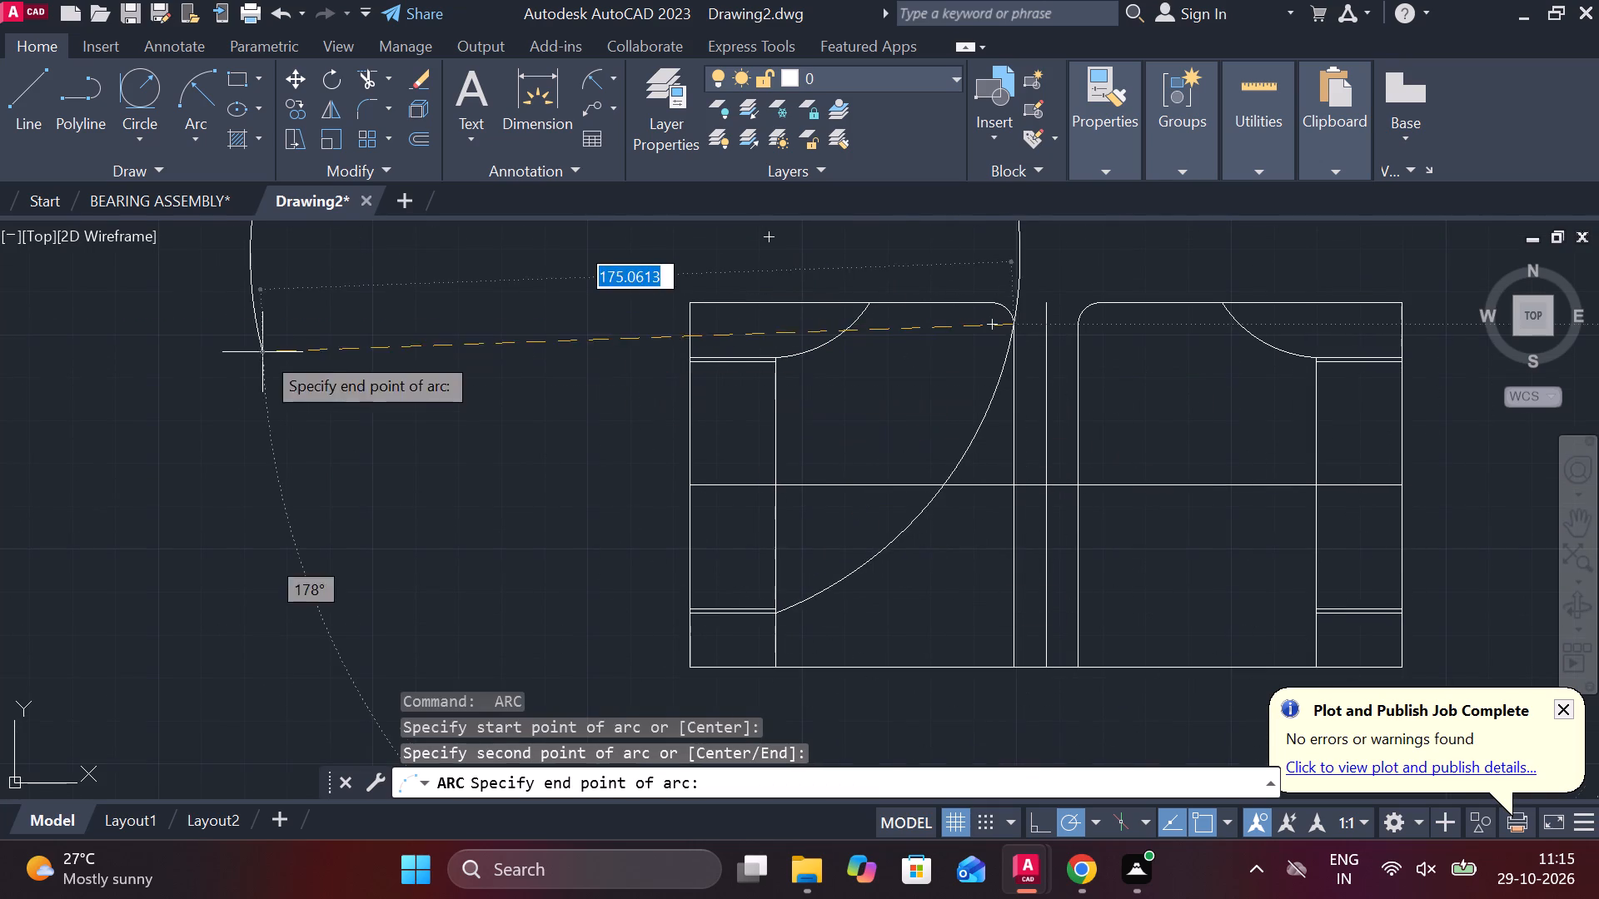
pyautogui.moveTo(397, 375); pyautogui.dragTo(495, 550, button='middle')
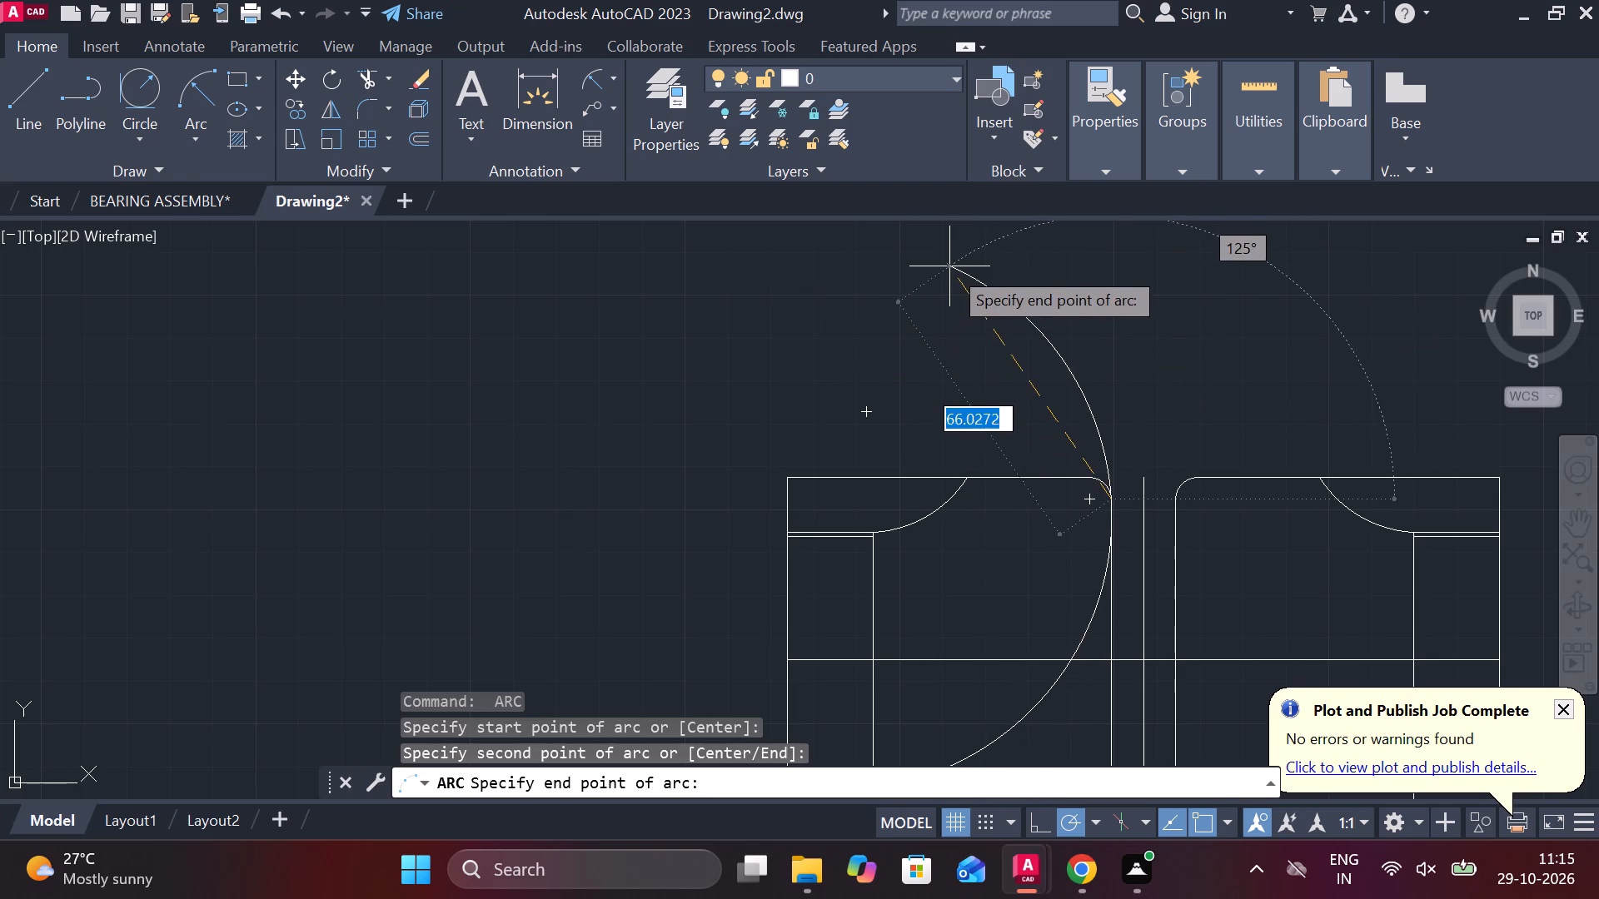
pyautogui.scroll(-2, 969, 243)
pyautogui.moveTo(989, 262); pyautogui.dragTo(959, 383, button='middle')
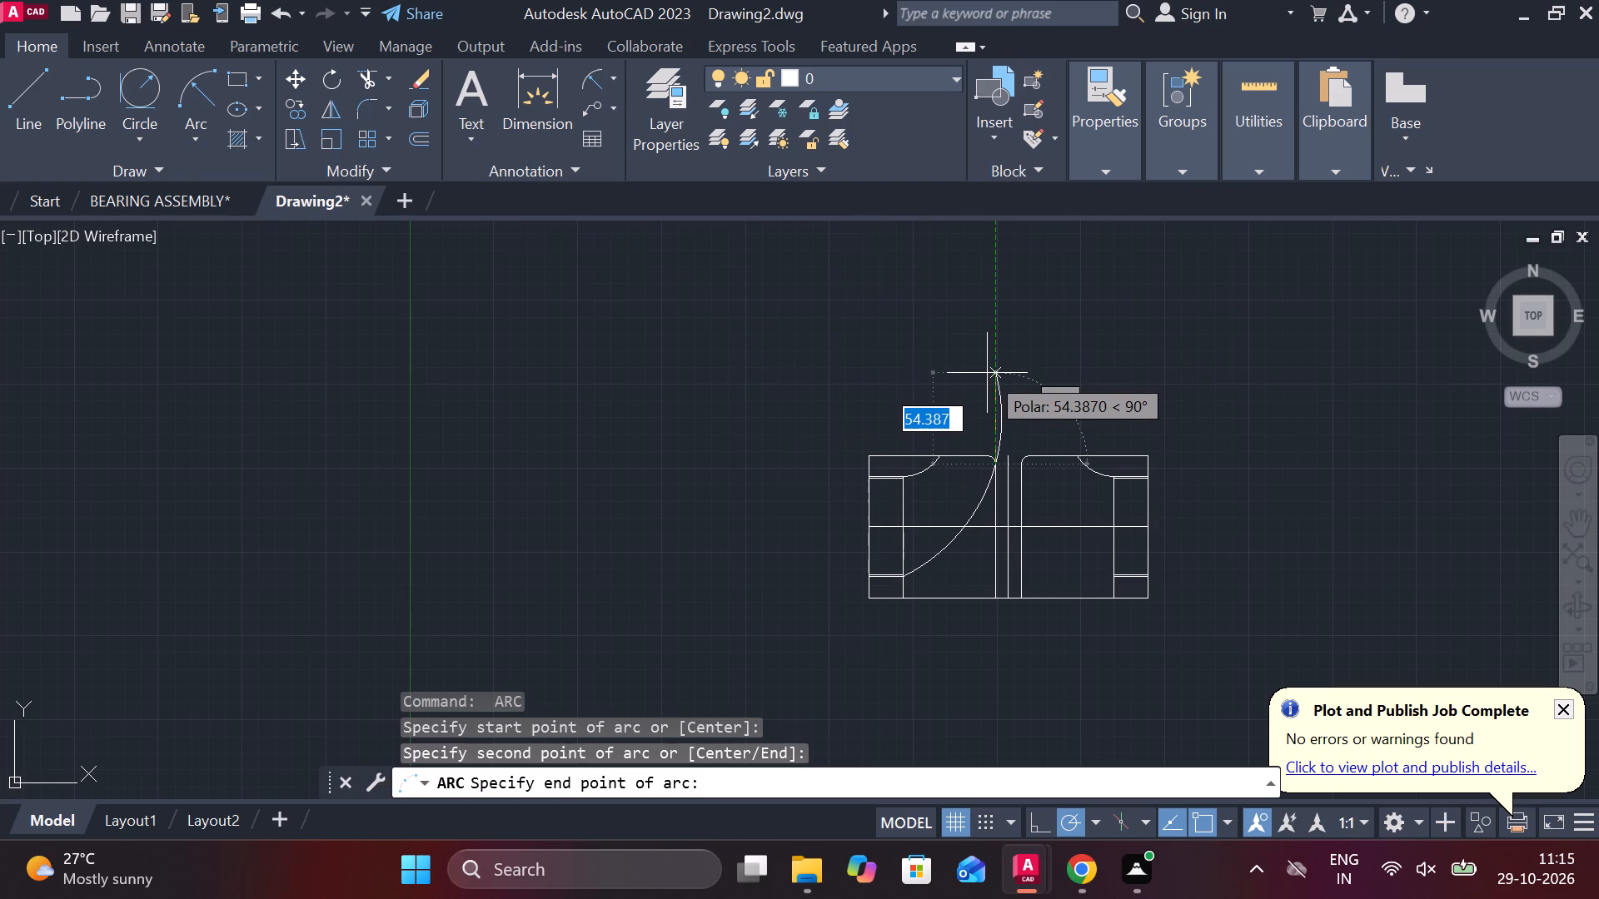
pyautogui.press('5')
pyautogui.press('2')
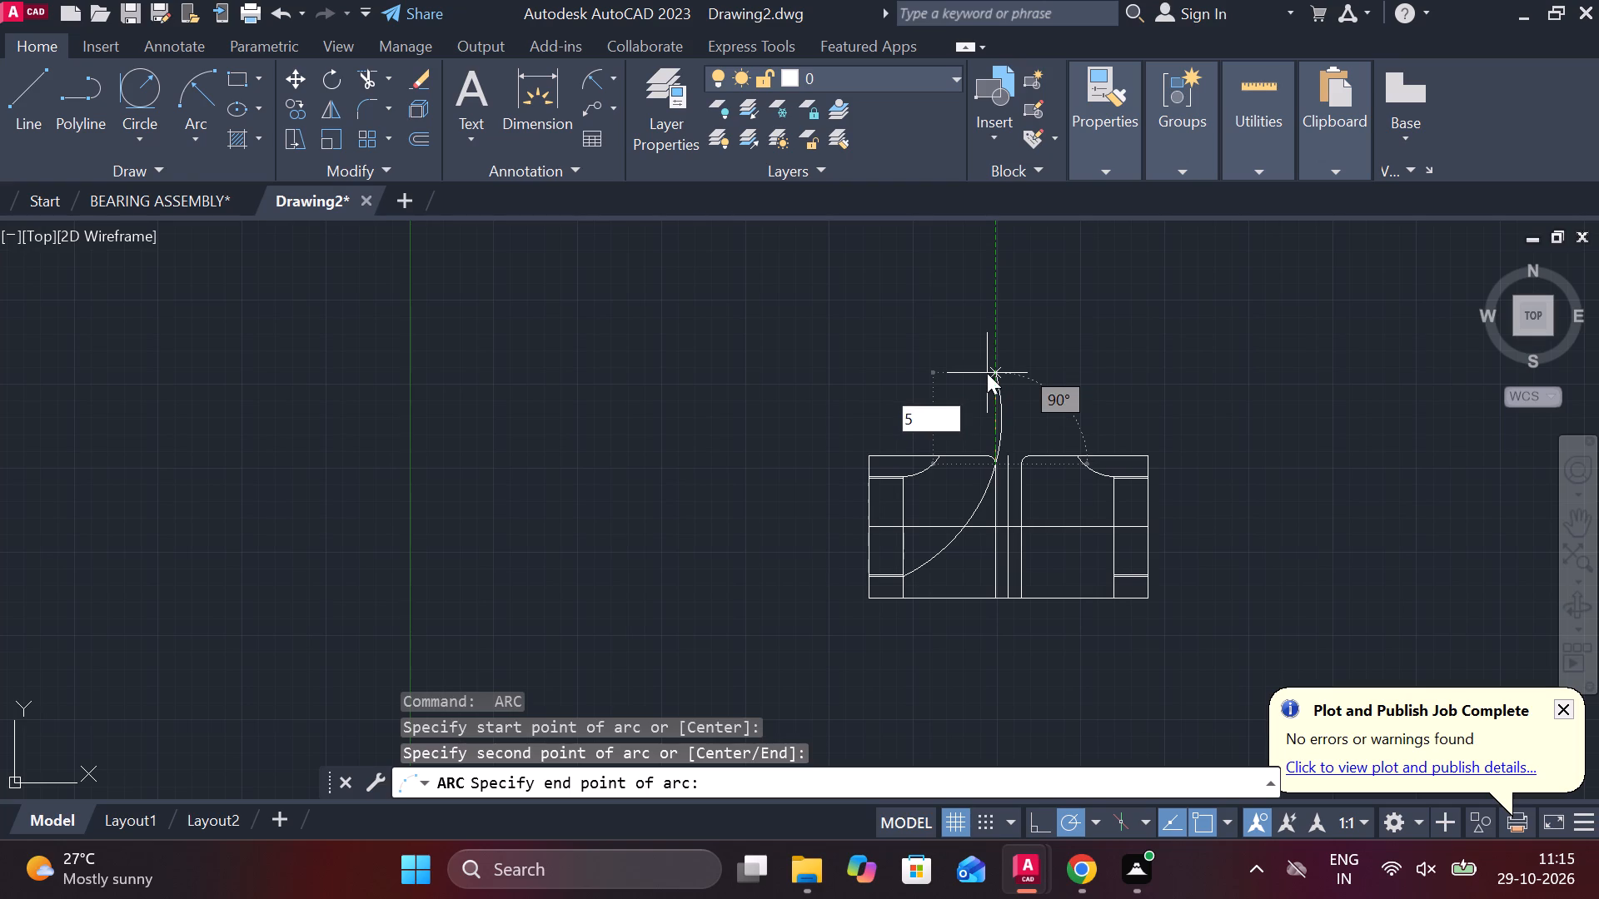
pyautogui.press('Return')
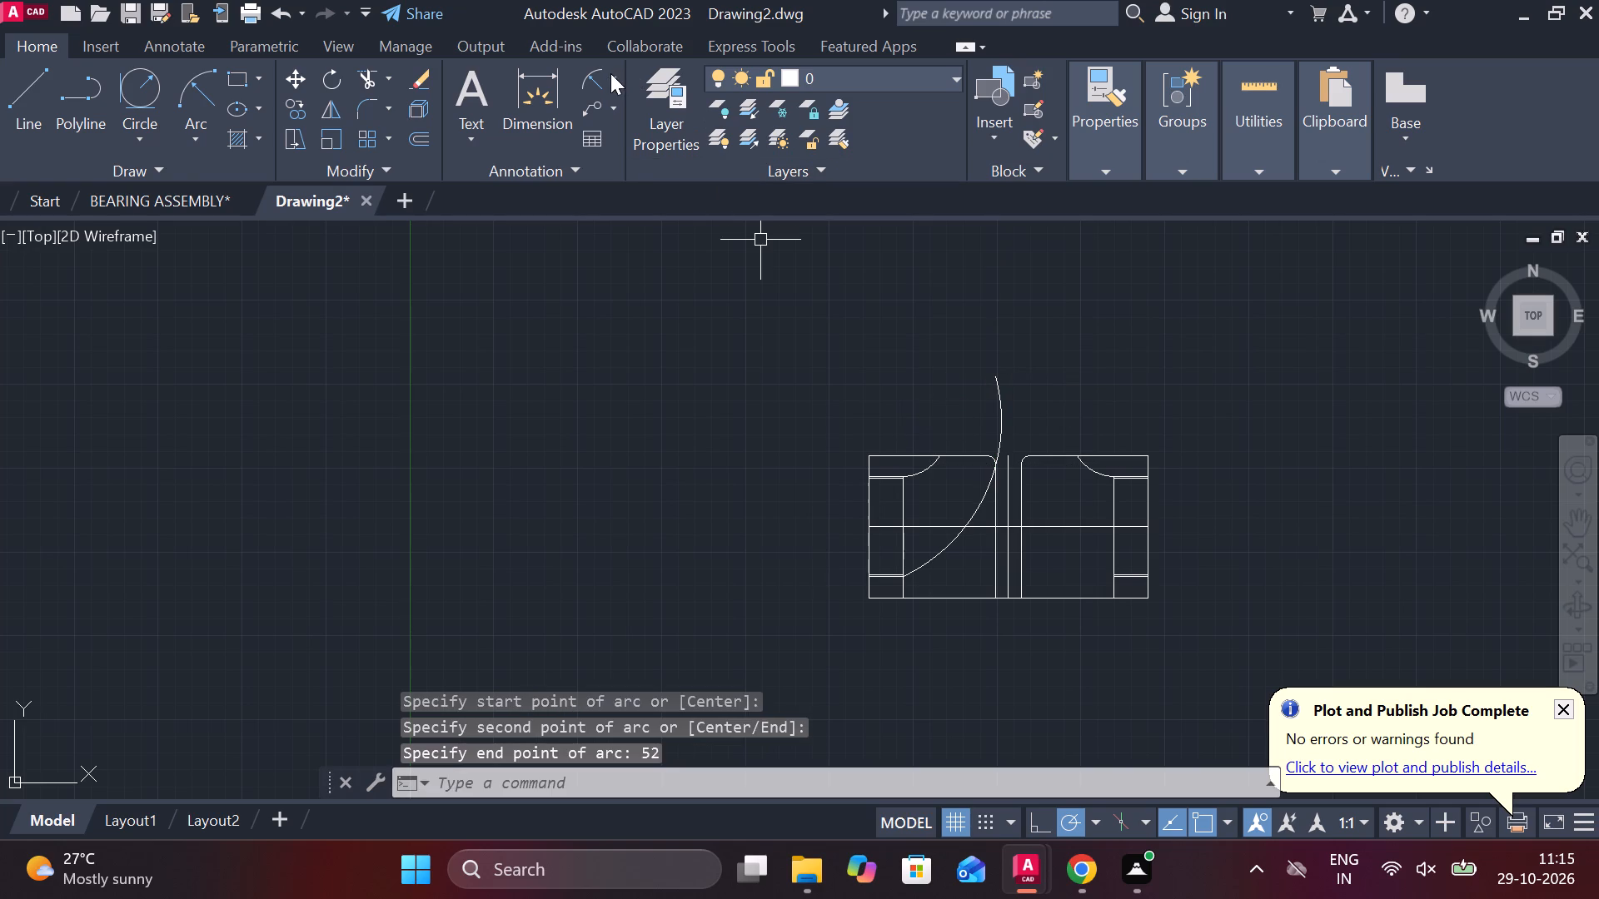
# Check the radius of the new large arc with a radius dimension, without placing it.
pyautogui.click(590, 83)
pyautogui.scroll(1, 859, 431)
pyautogui.click(1033, 582)
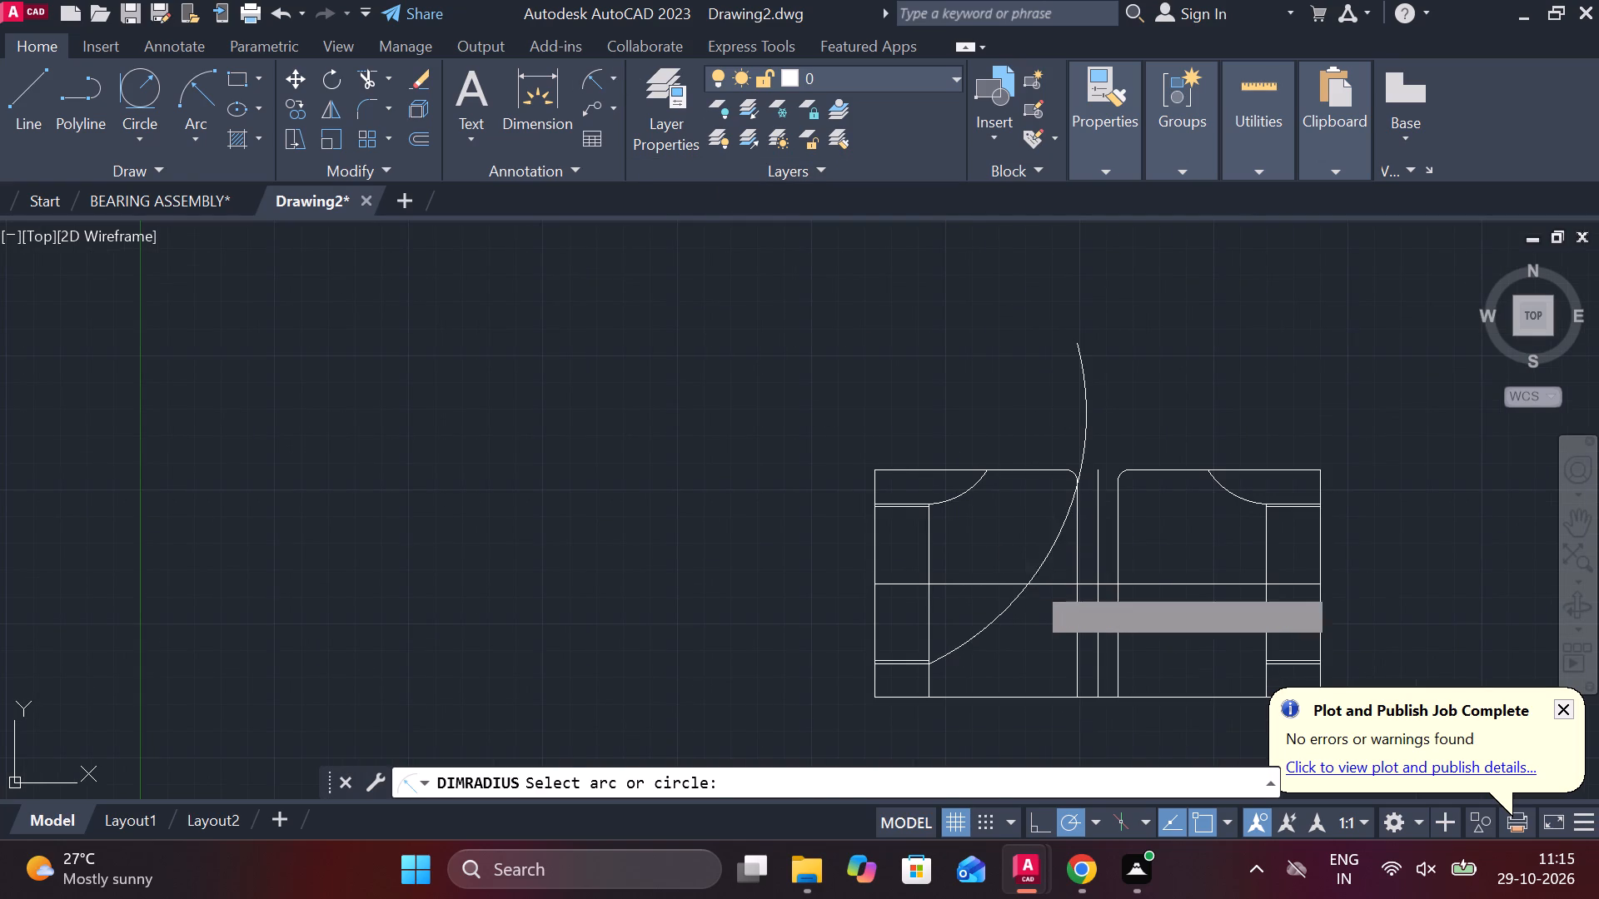
pyautogui.scroll(3, 1033, 582)
pyautogui.scroll(-1, 972, 559)
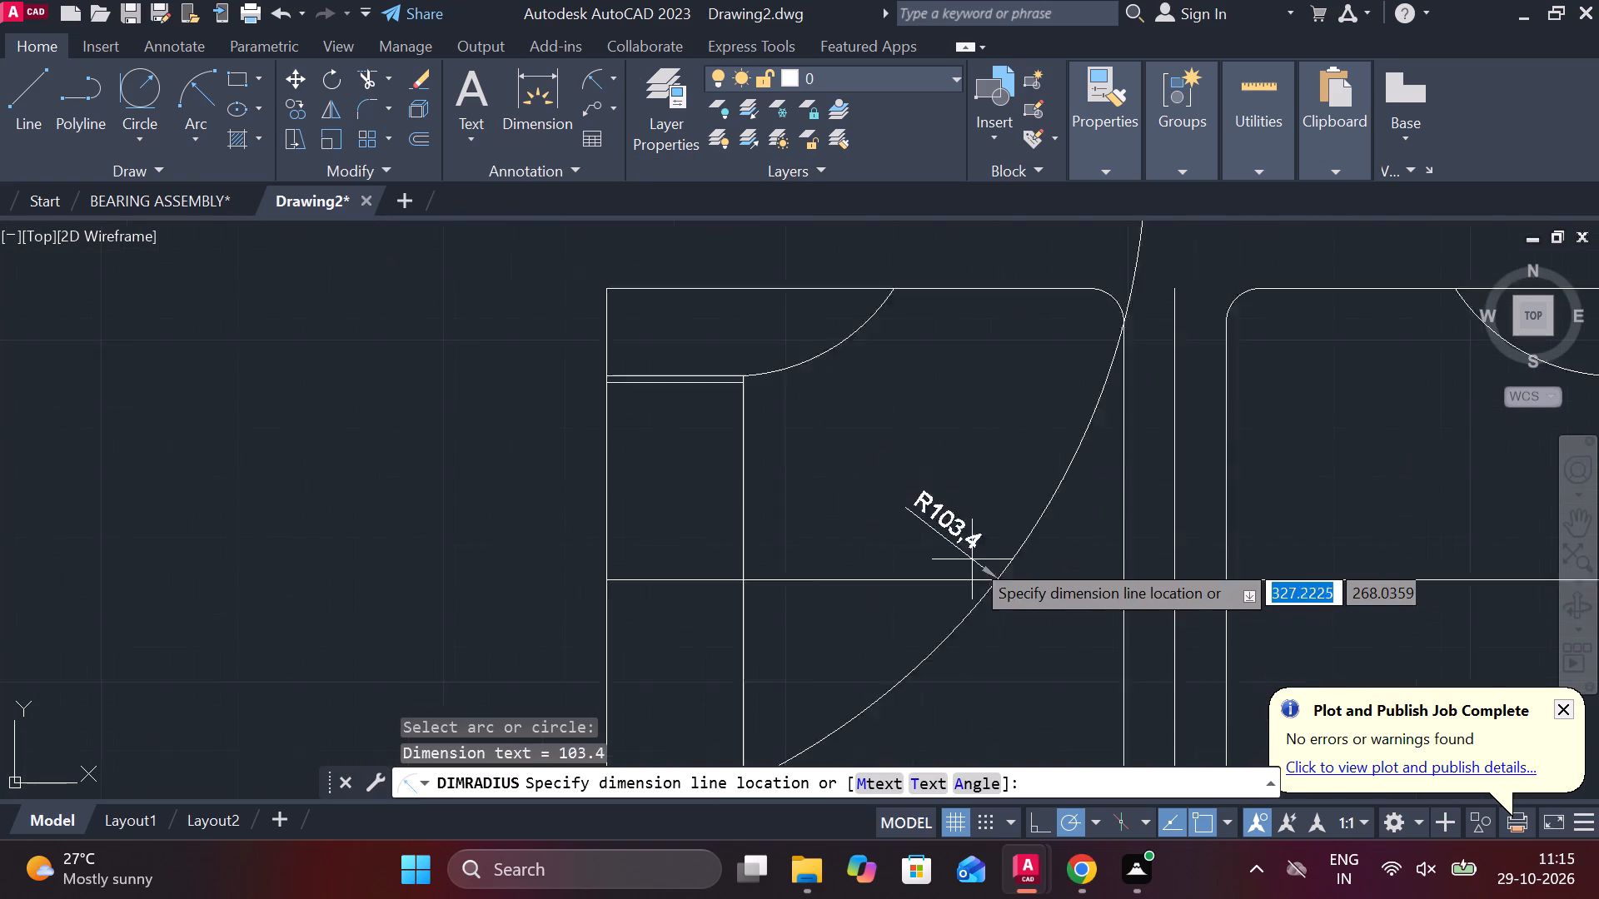
pyautogui.scroll(-2, 972, 559)
pyautogui.press('Escape')
# Erase the large three-point arc in the left half of the view.
pyautogui.click(964, 571)
pyautogui.press('Escape')
pyautogui.click(964, 585)
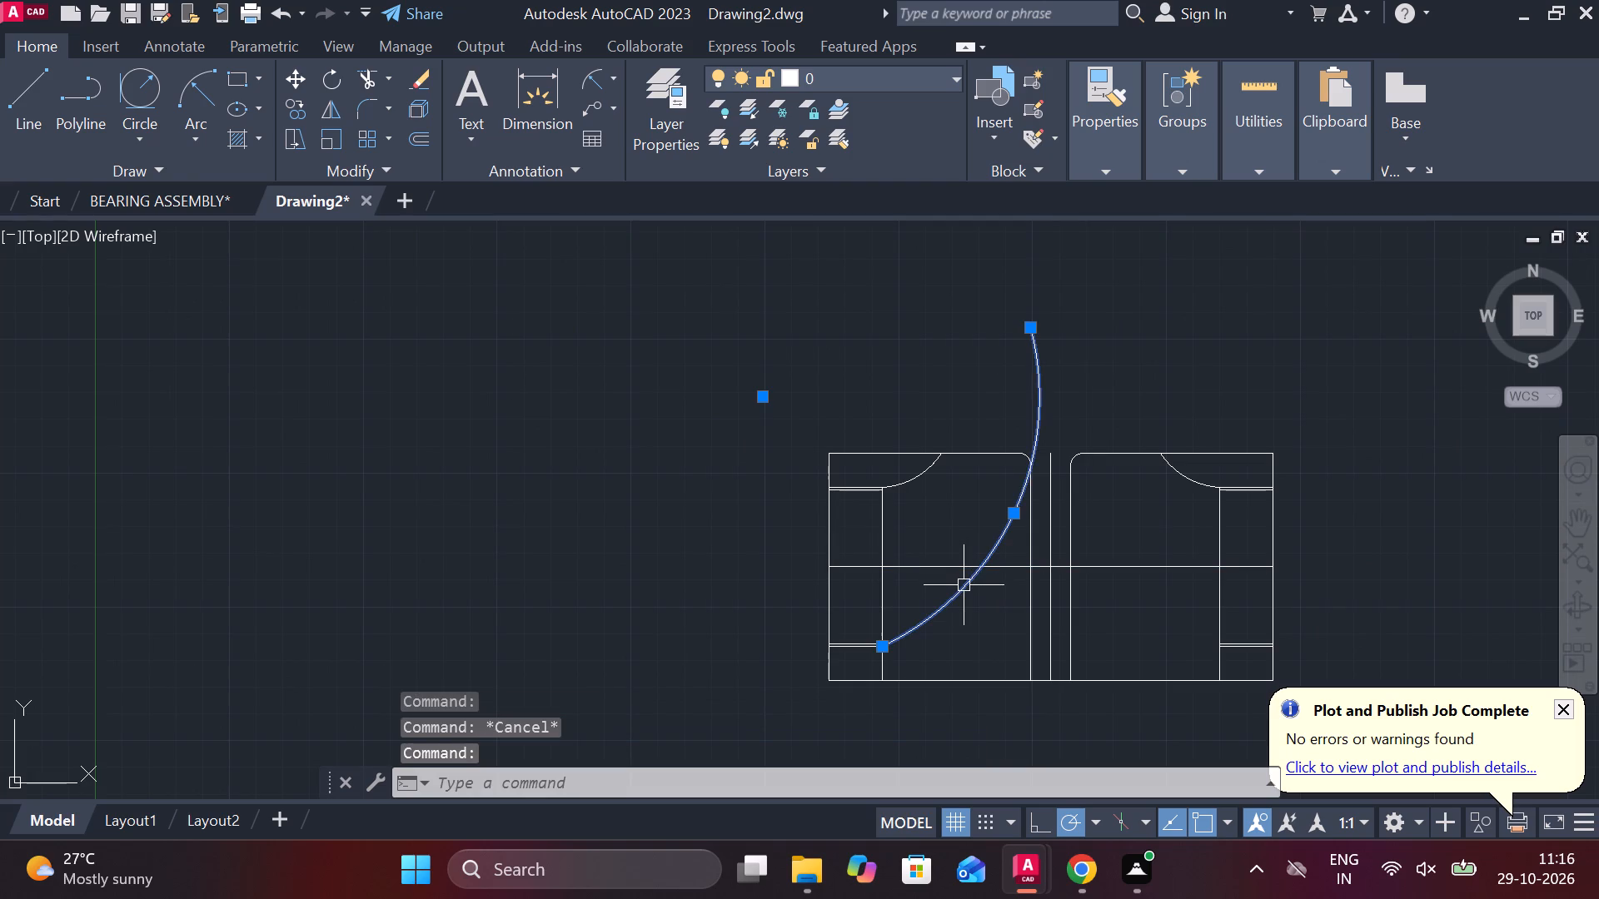
pyautogui.write('E')
pyautogui.press('space')
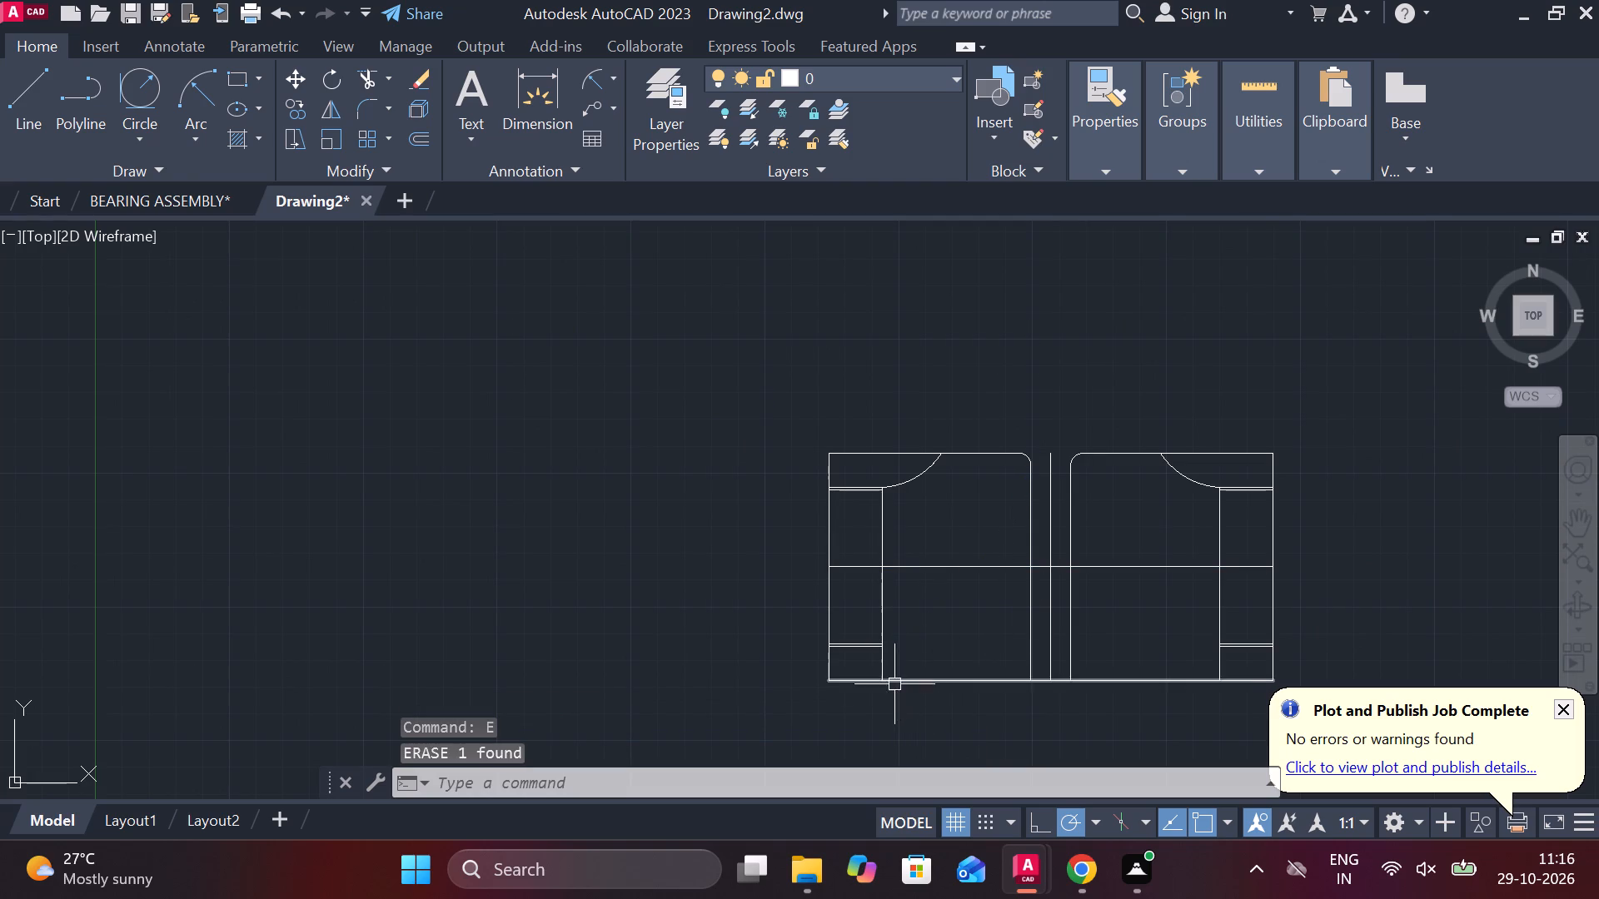
# Stretch the inner end of the lower of the two lower-left short lines to the offset vertical left of the centre line.
pyautogui.scroll(2, 904, 645)
pyautogui.moveTo(885, 642); pyautogui.dragTo(787, 617, button='middle')
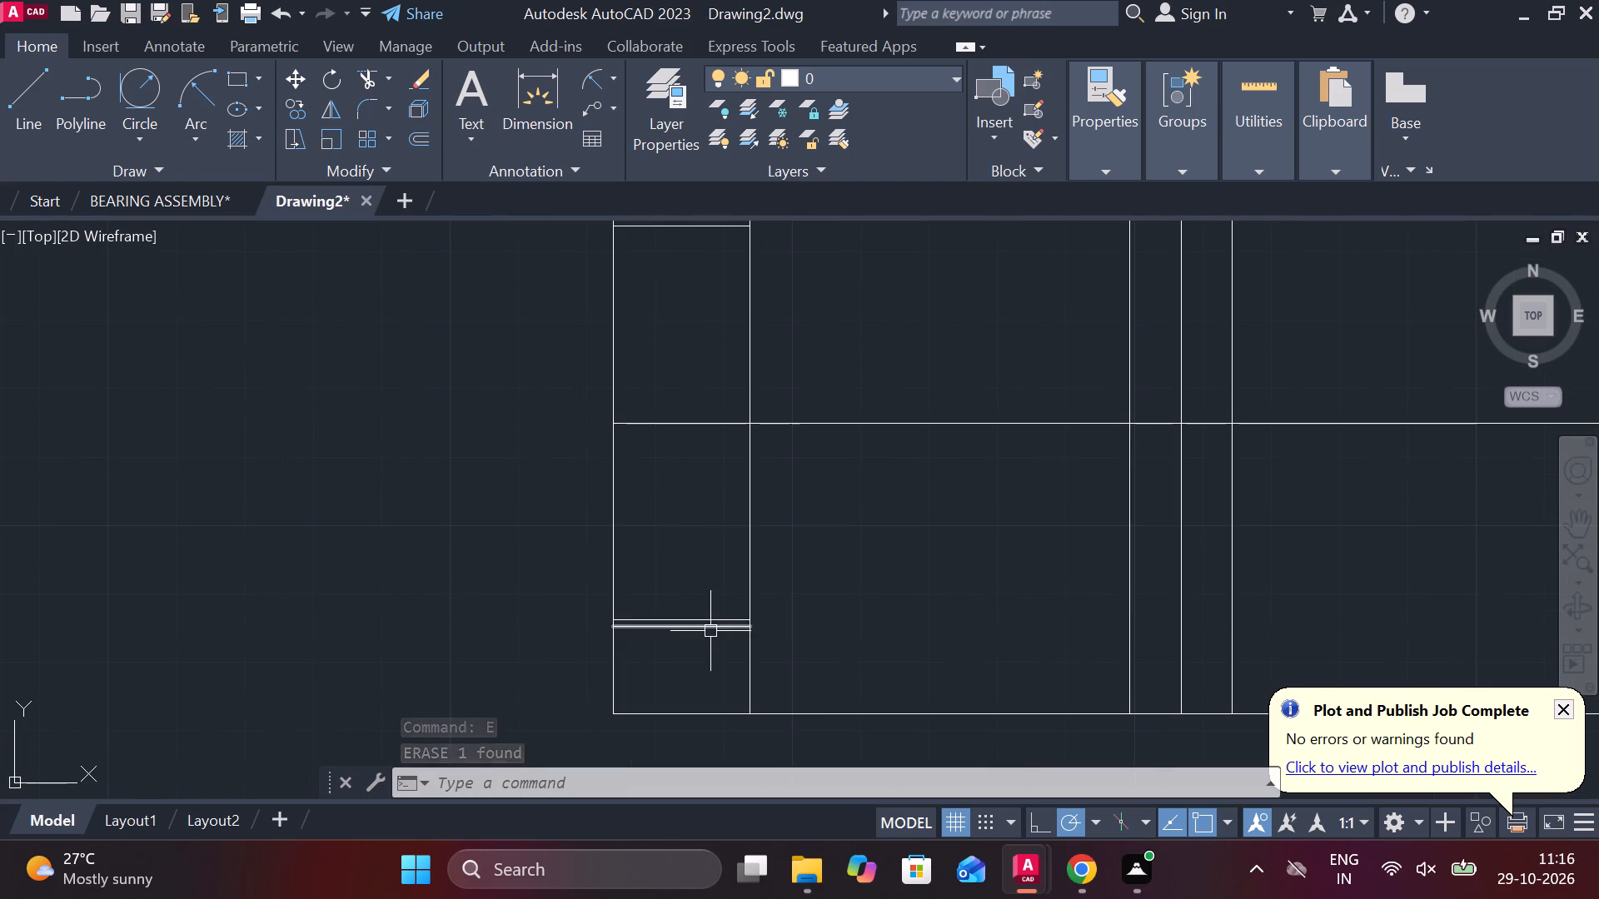
pyautogui.click(710, 631)
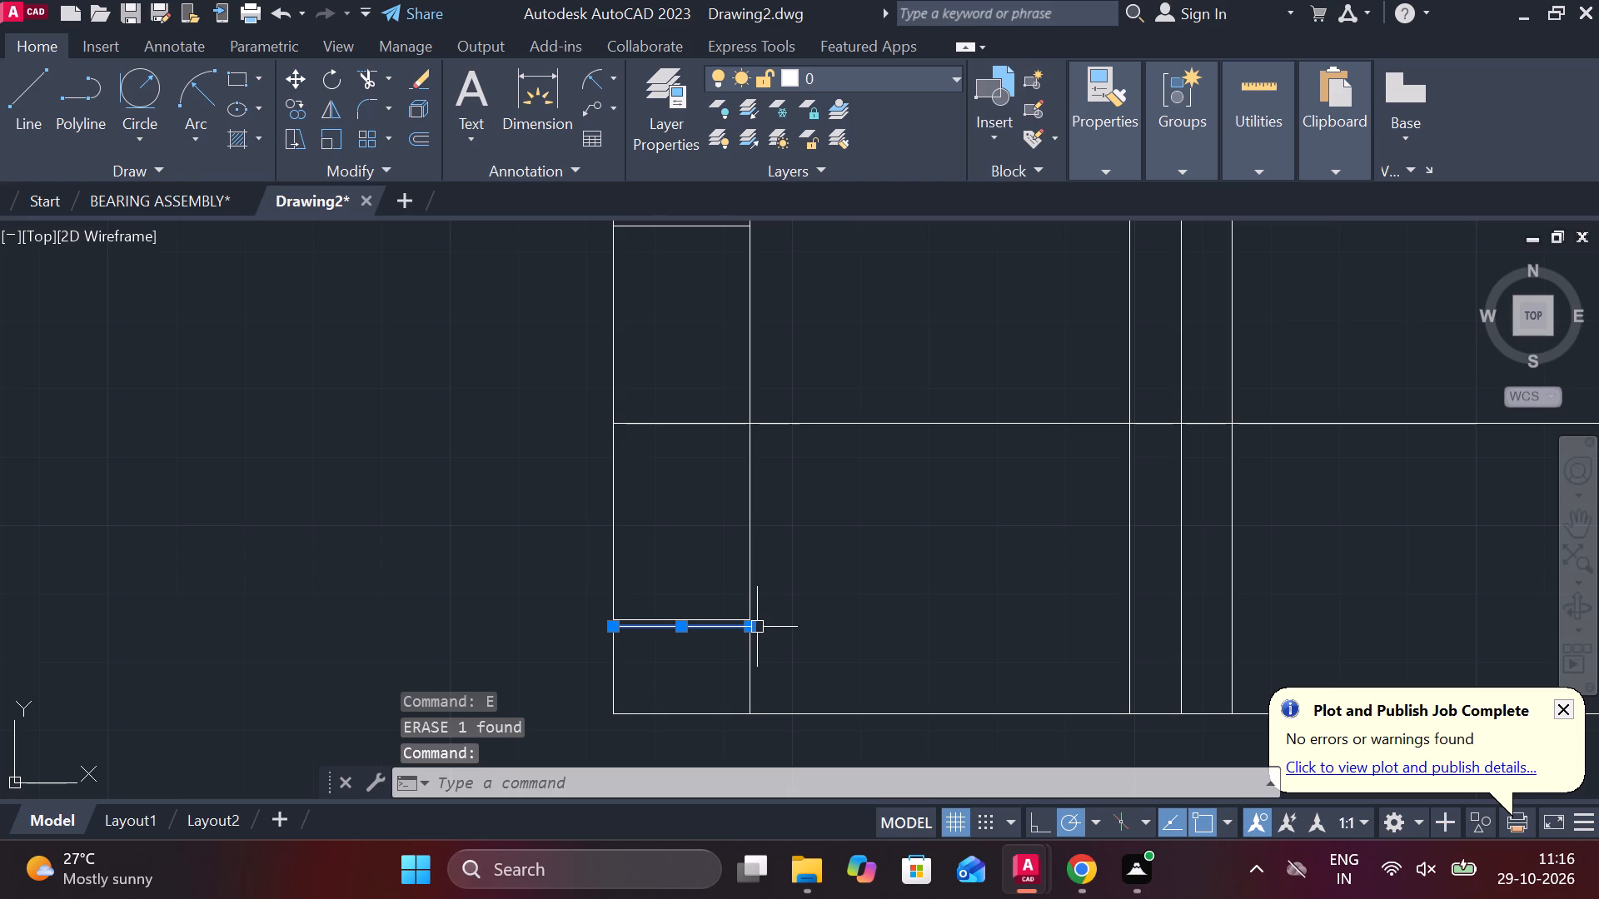
pyautogui.doubleClick(745, 628)
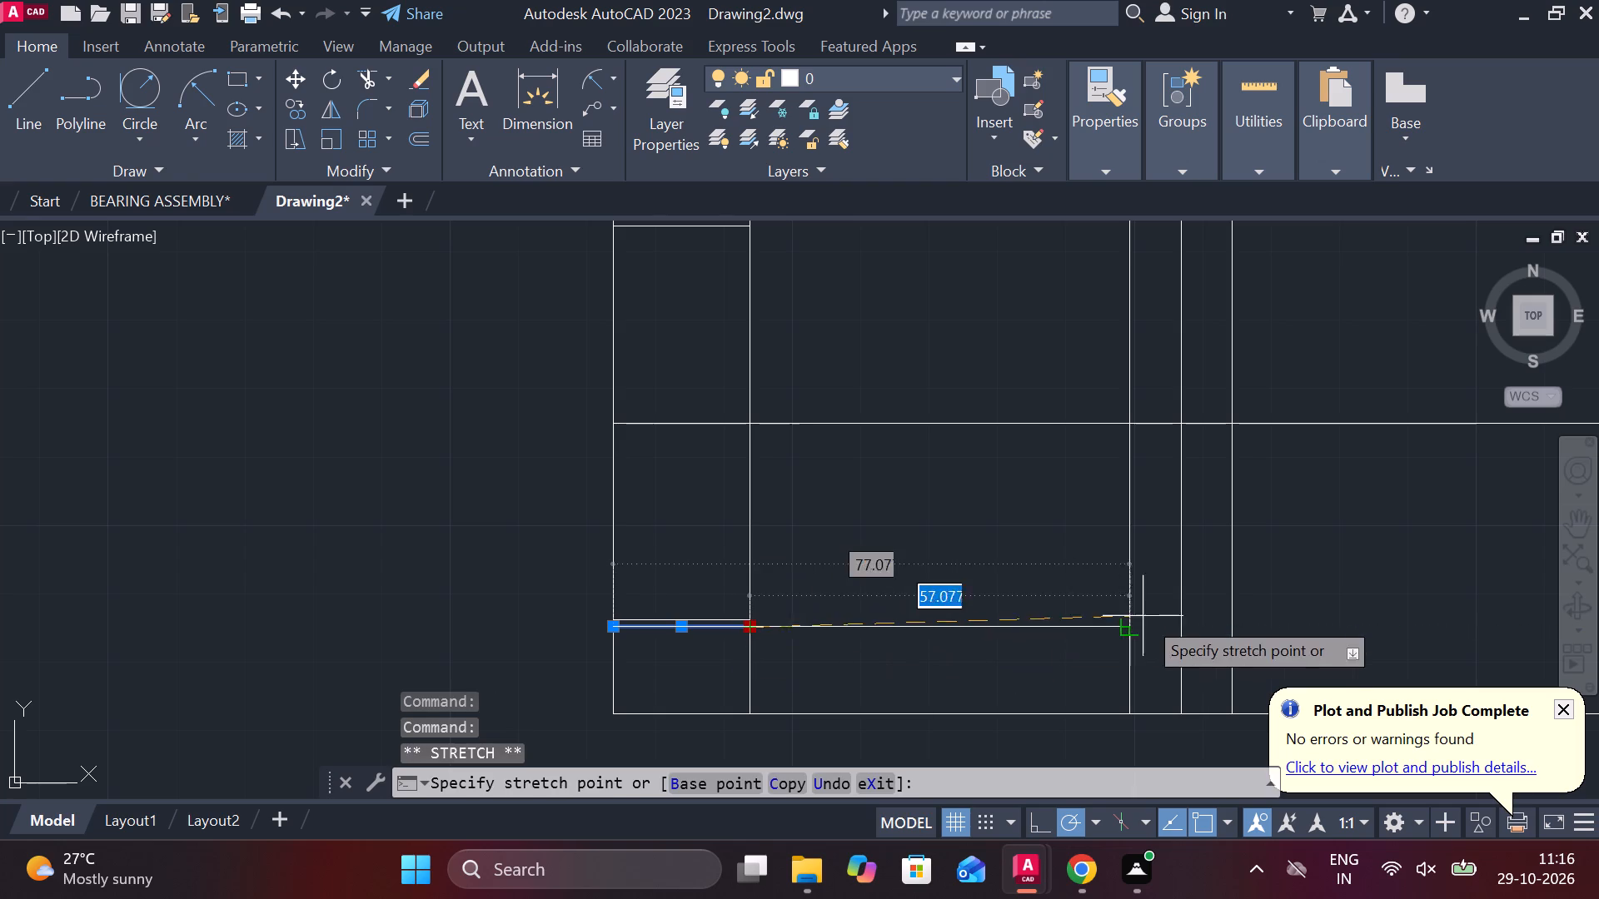
pyautogui.click(1126, 635)
pyautogui.press('Escape')
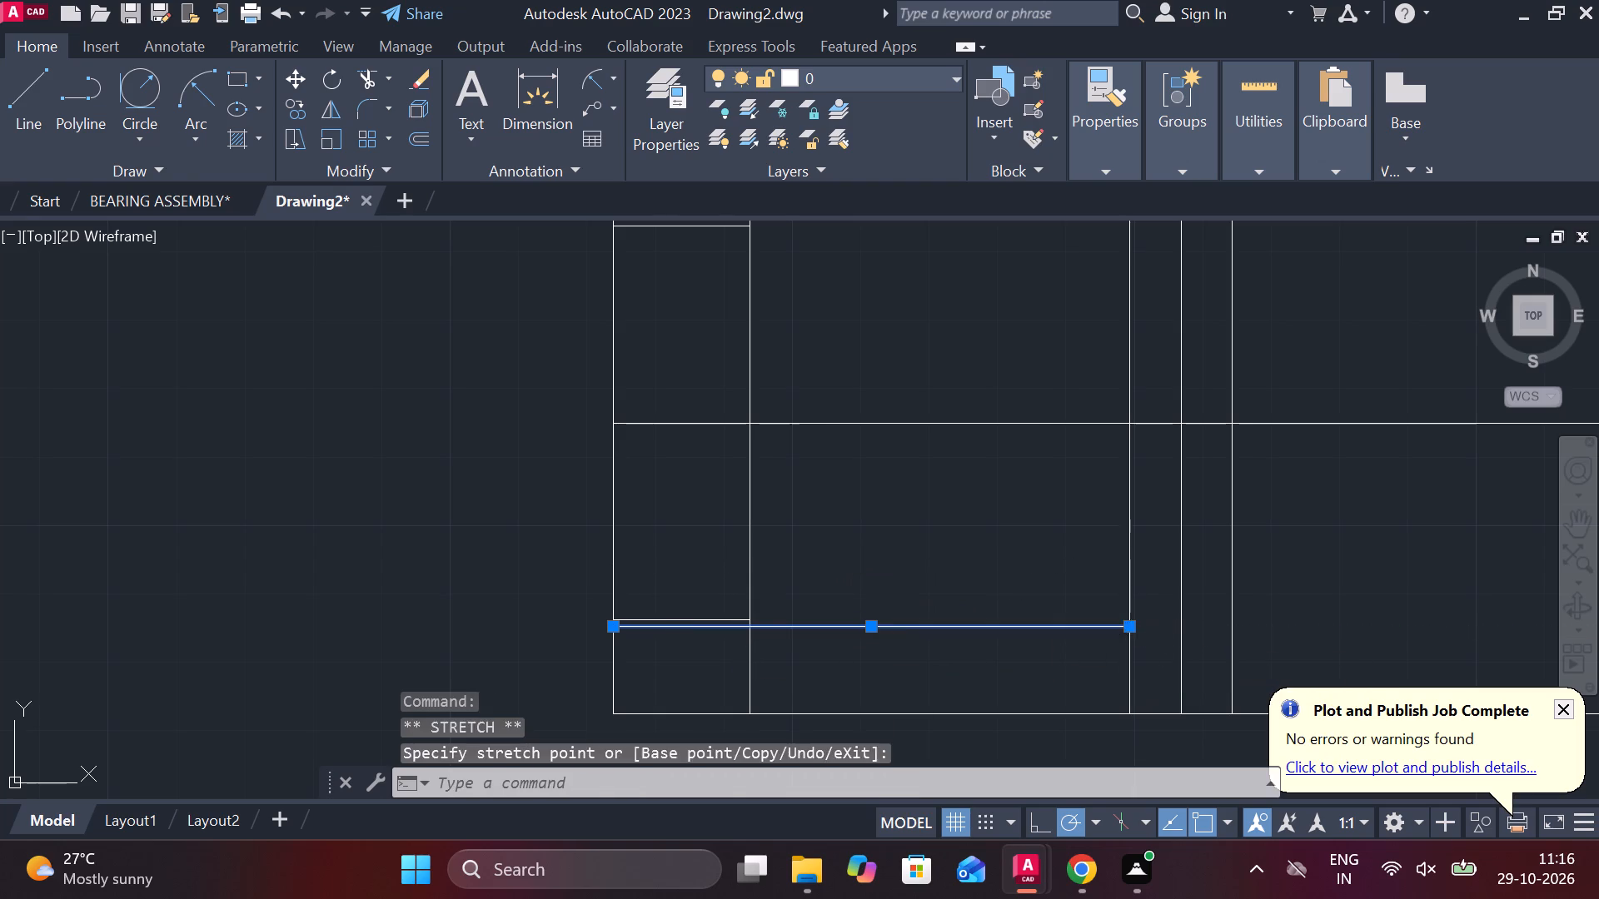
# Draw a circle of radius 52 tangent to the stretched line and the offset vertical left of the centre line.
pyautogui.click(127, 83)
pyautogui.click(860, 624)
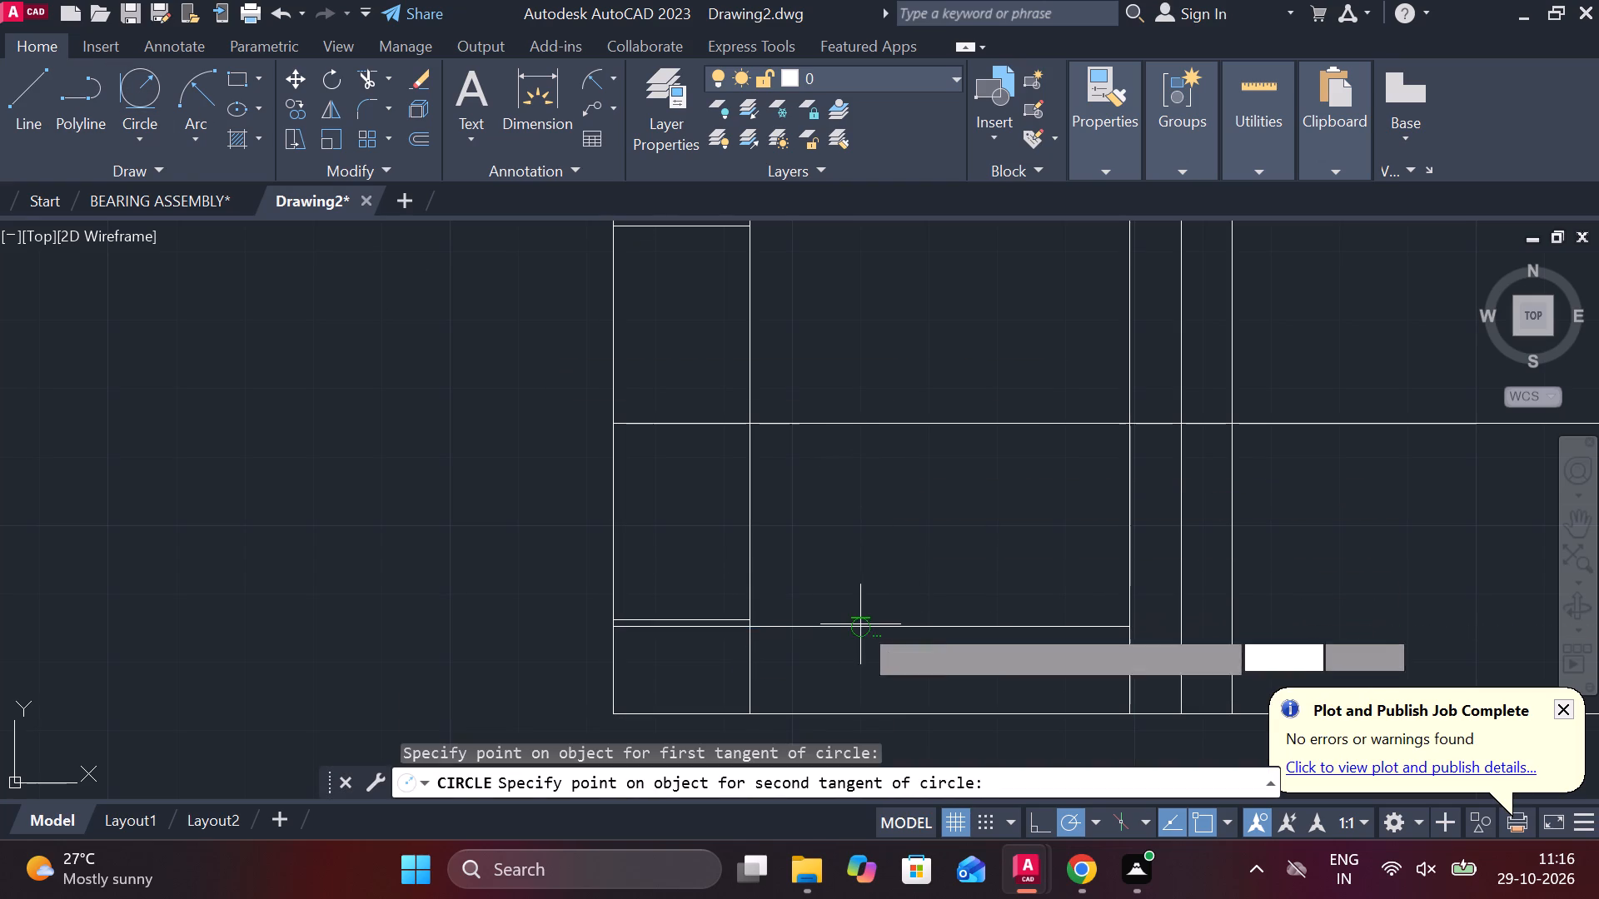
pyautogui.click(1123, 350)
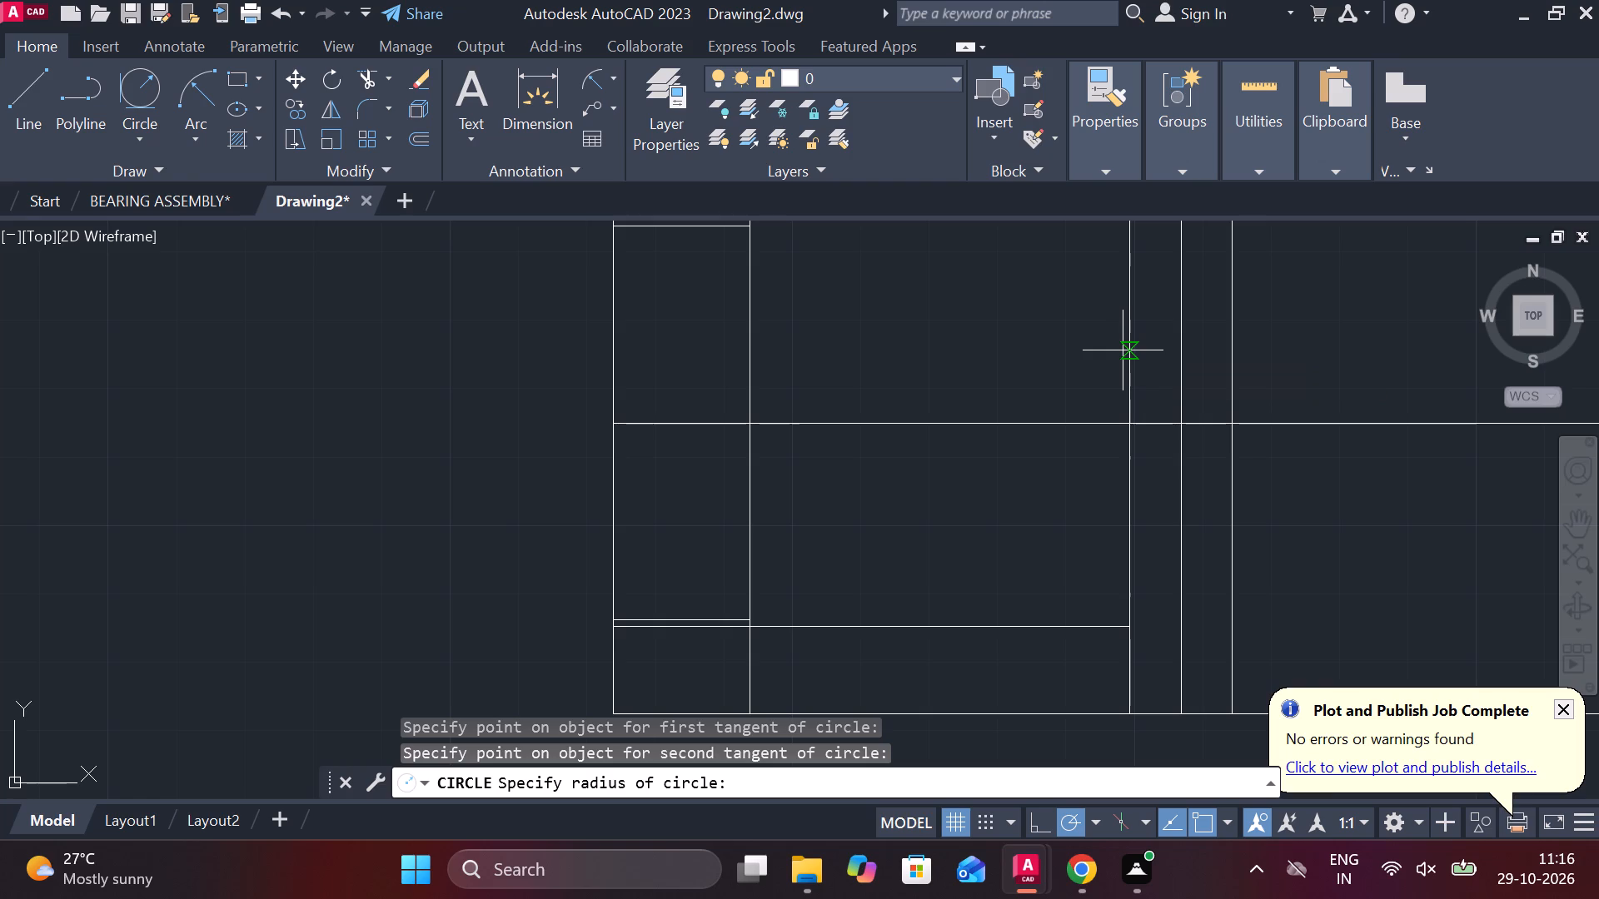
pyautogui.write('53')
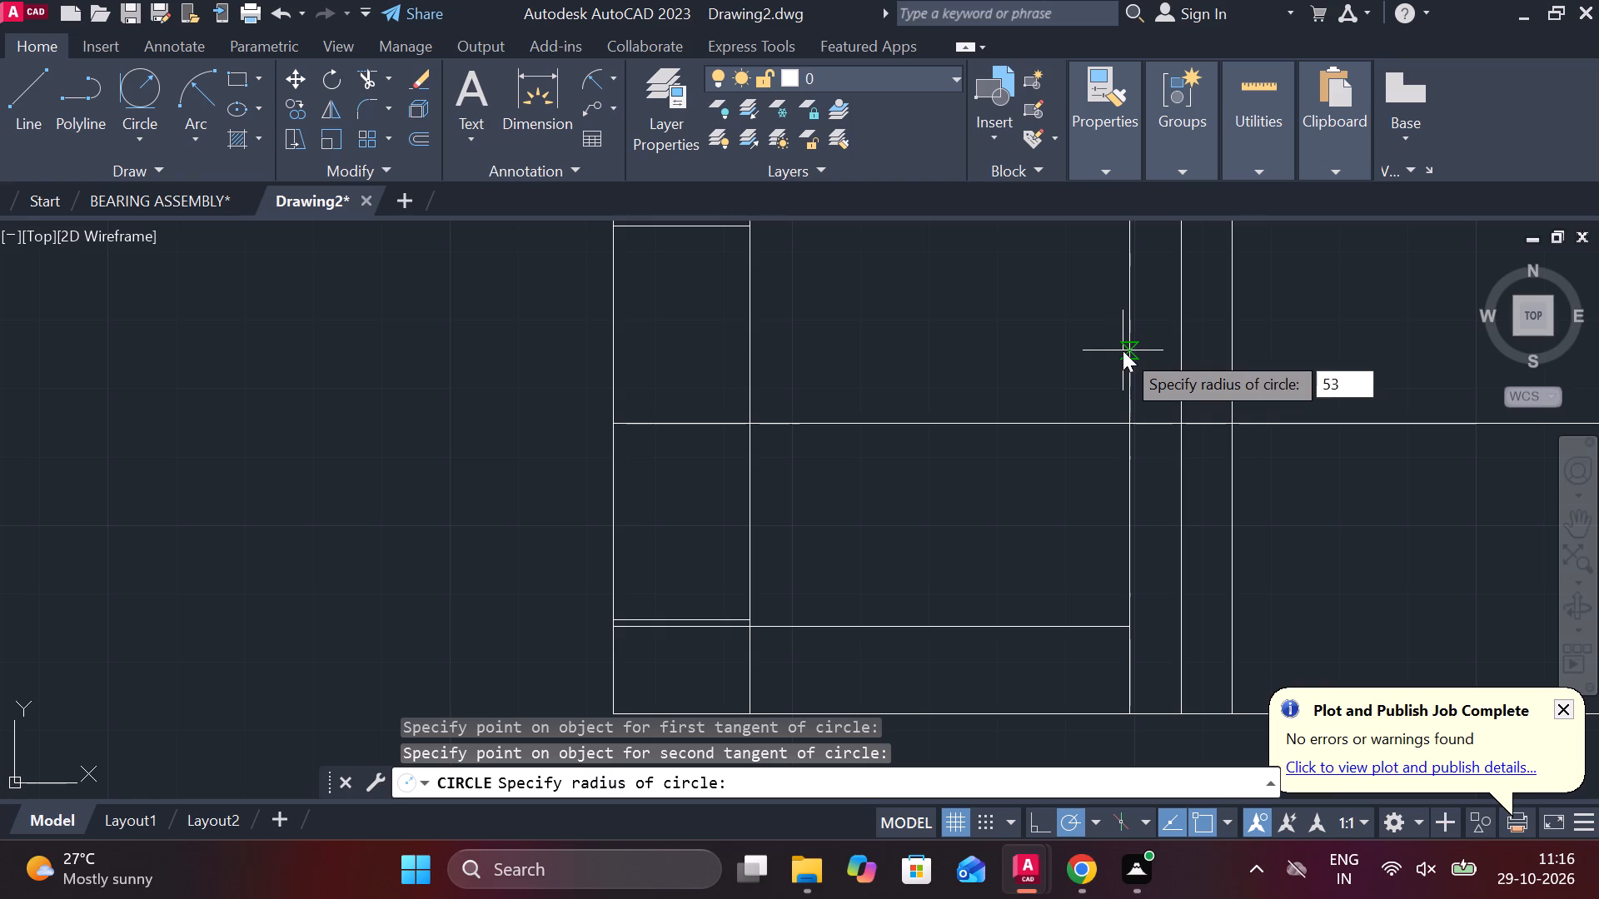
pyautogui.press('BackSpace')
pyautogui.write('2')
pyautogui.press('space')
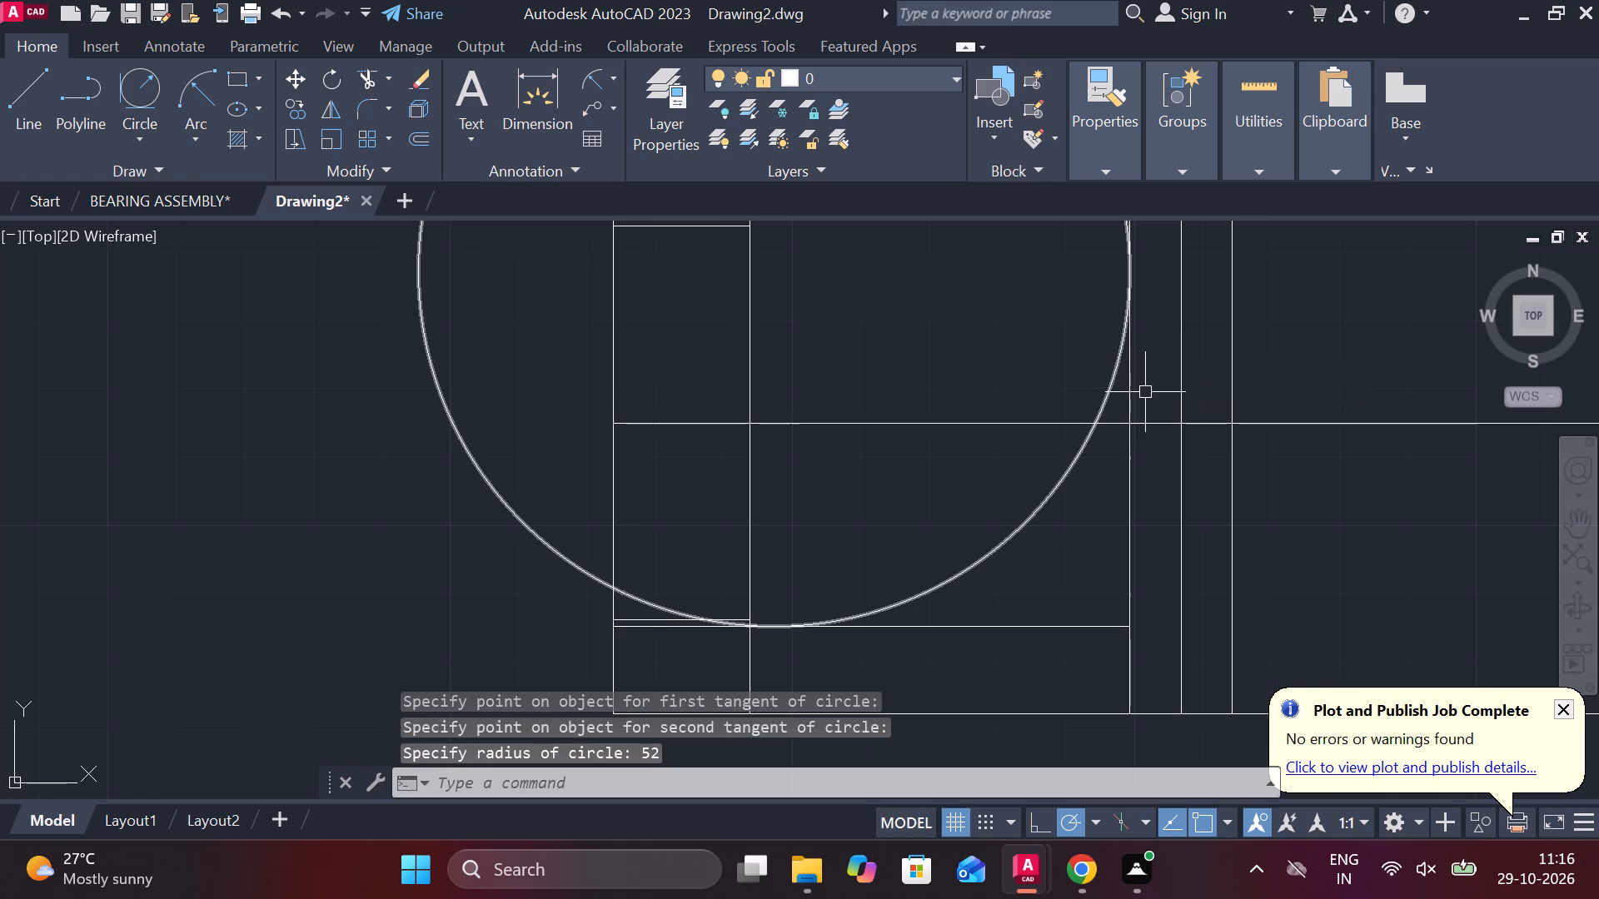
# Trim the R52 circle to its lower-right arc inside the left half, and trim the stretched line beyond the tangent point.
pyautogui.scroll(-1, 1021, 613)
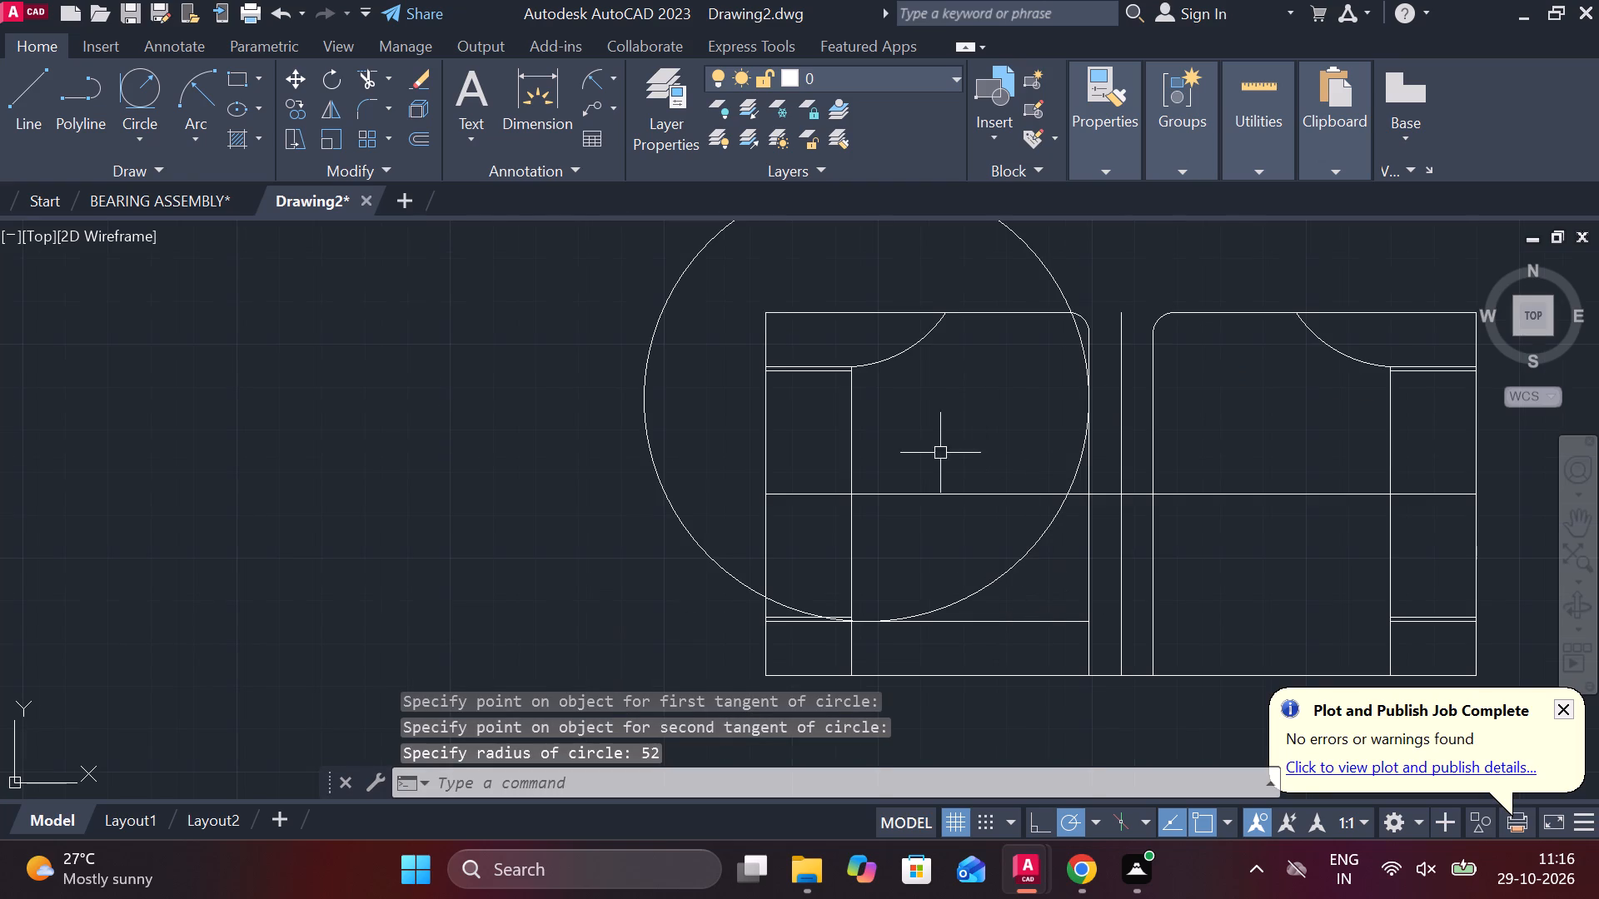
pyautogui.write('TR')
pyautogui.press('space')
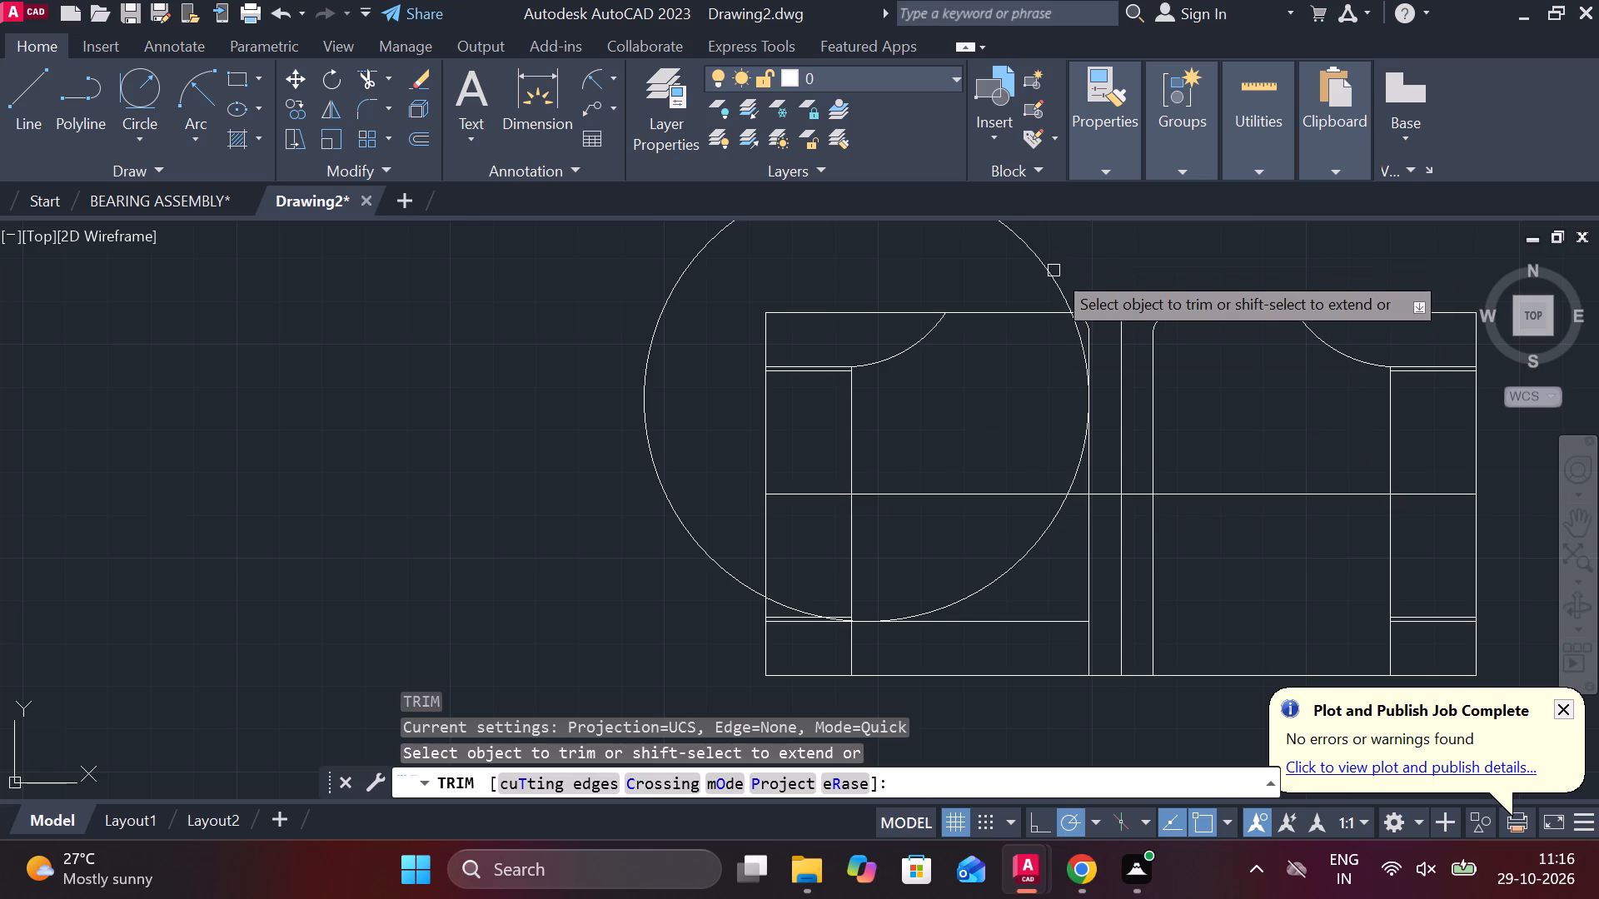
pyautogui.click(1054, 271)
pyautogui.click(1075, 339)
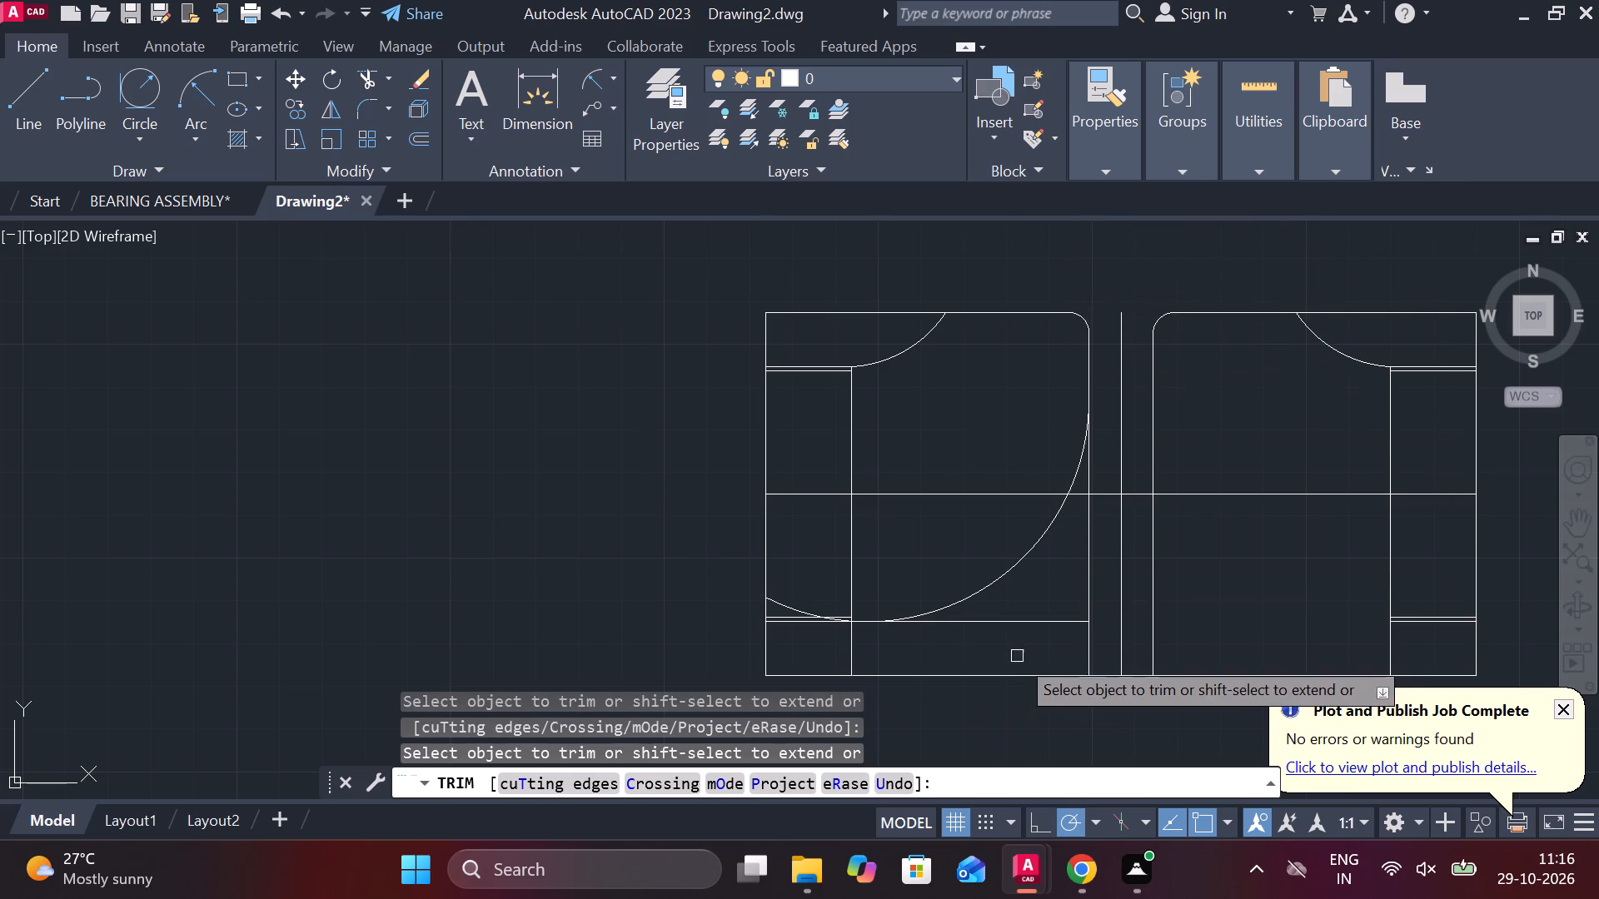
pyautogui.click(965, 628)
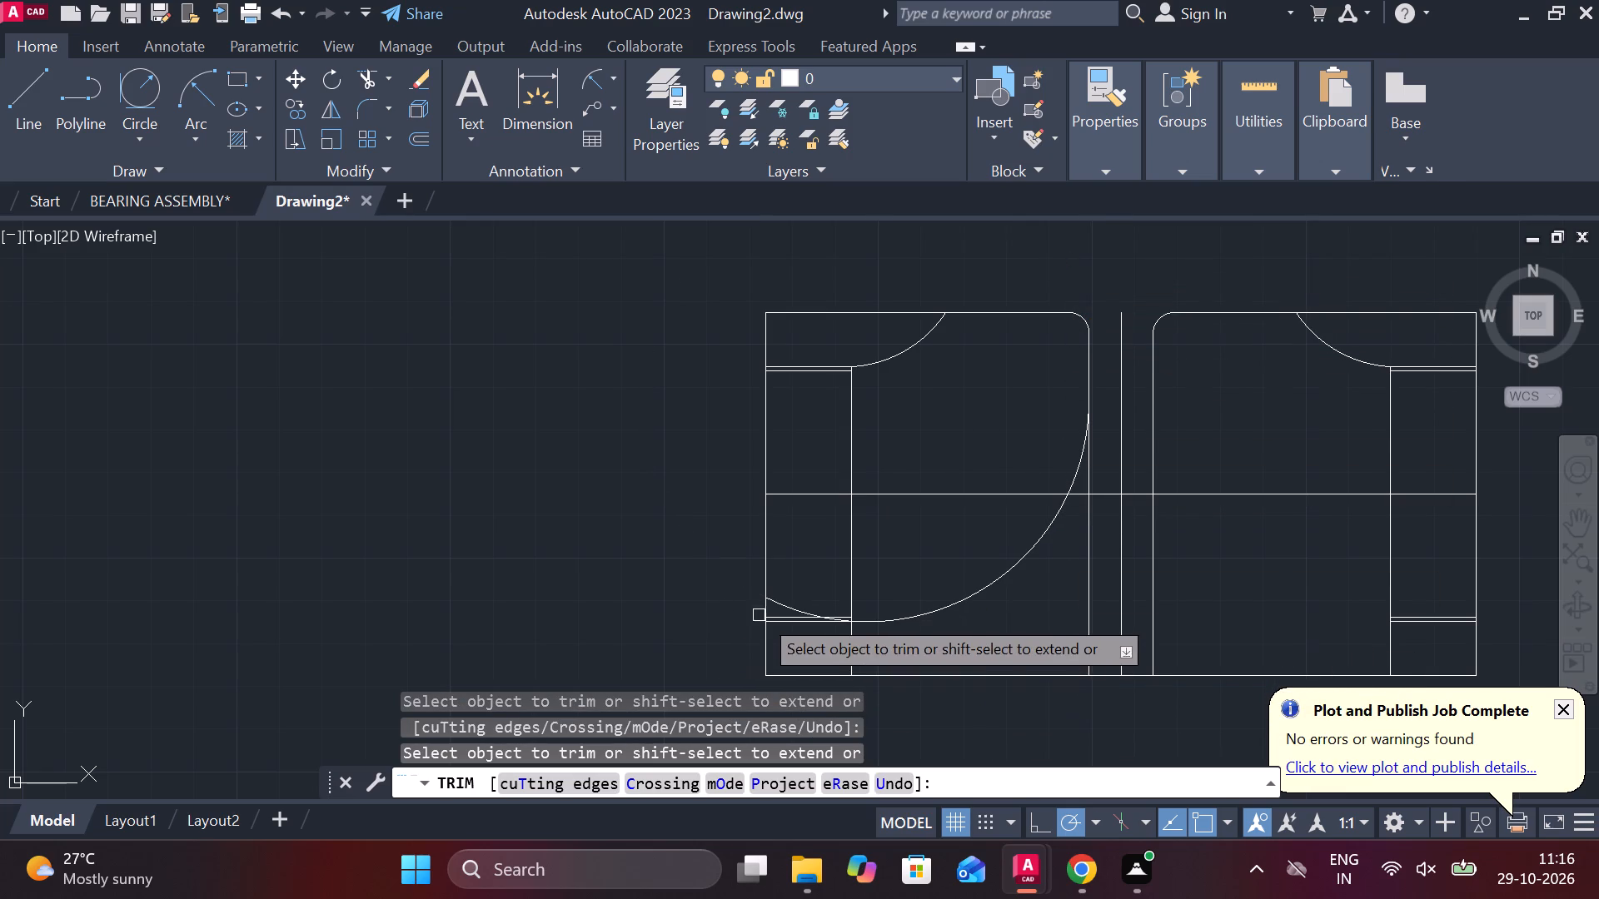
pyautogui.scroll(2, 785, 610)
pyautogui.click(840, 616)
pyautogui.scroll(2, 914, 650)
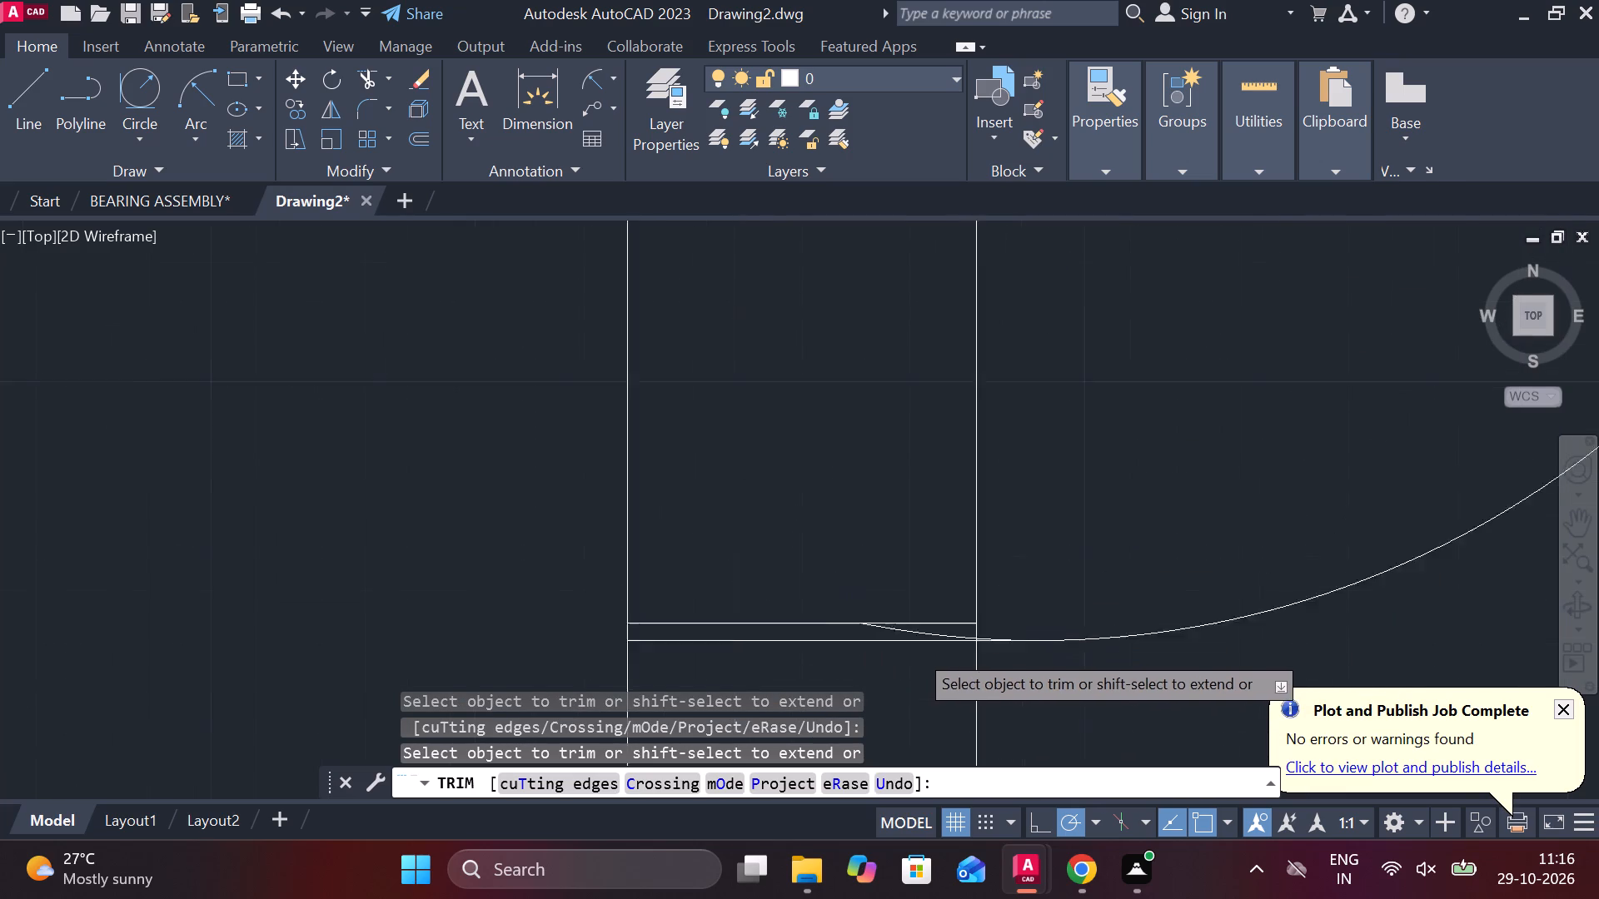
pyautogui.click(912, 625)
pyautogui.scroll(2, 1020, 624)
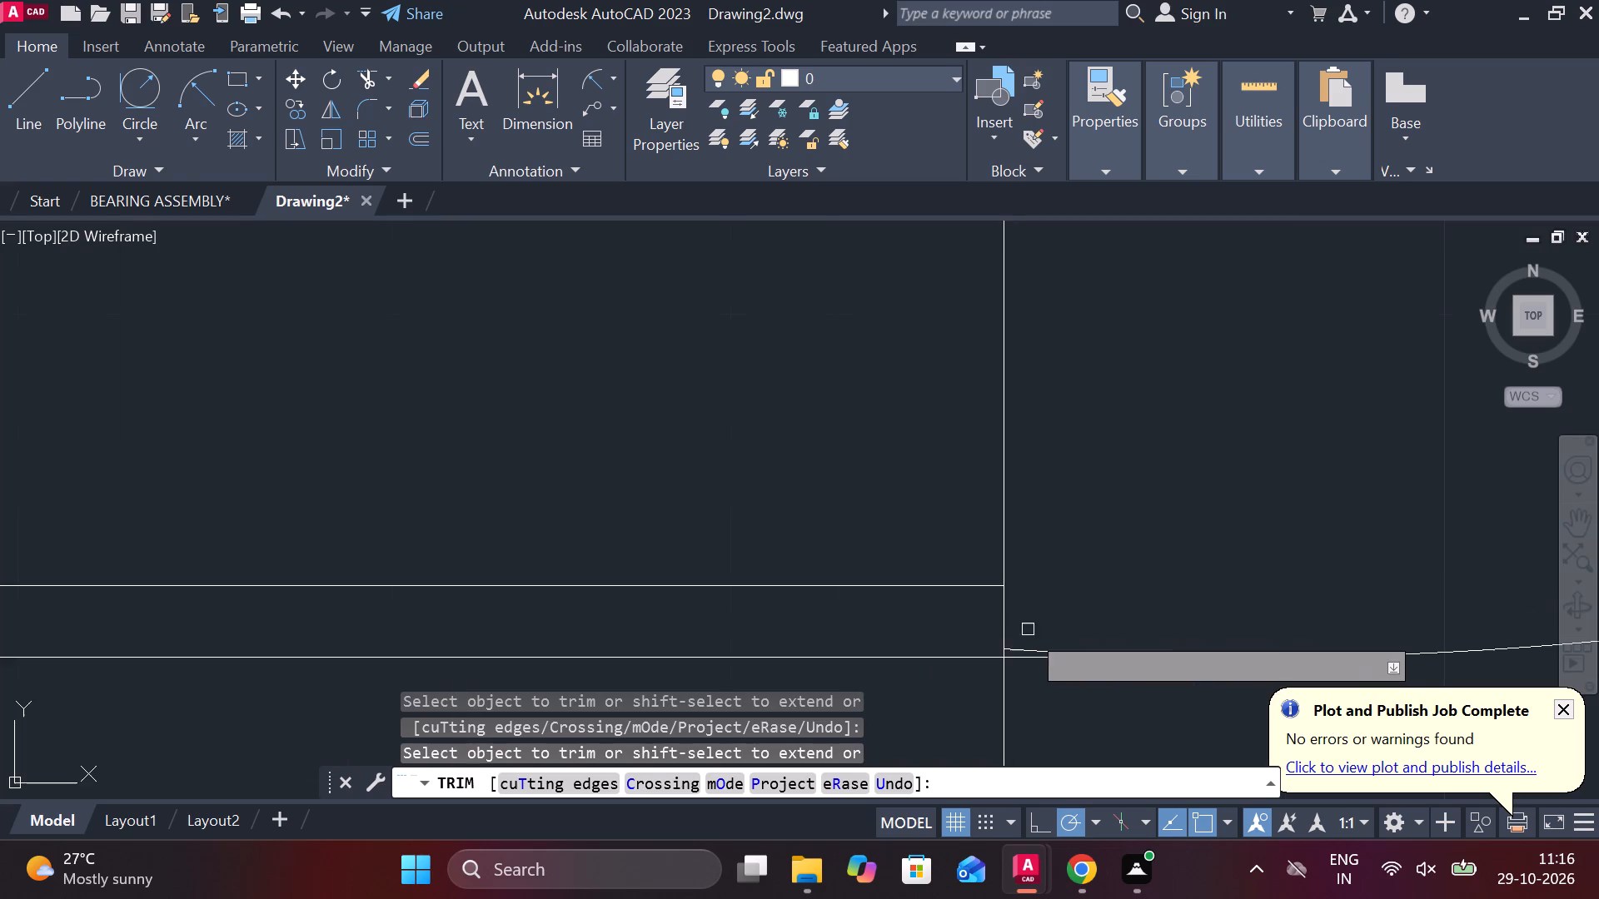
pyautogui.click(1028, 648)
pyautogui.scroll(-7, 1156, 609)
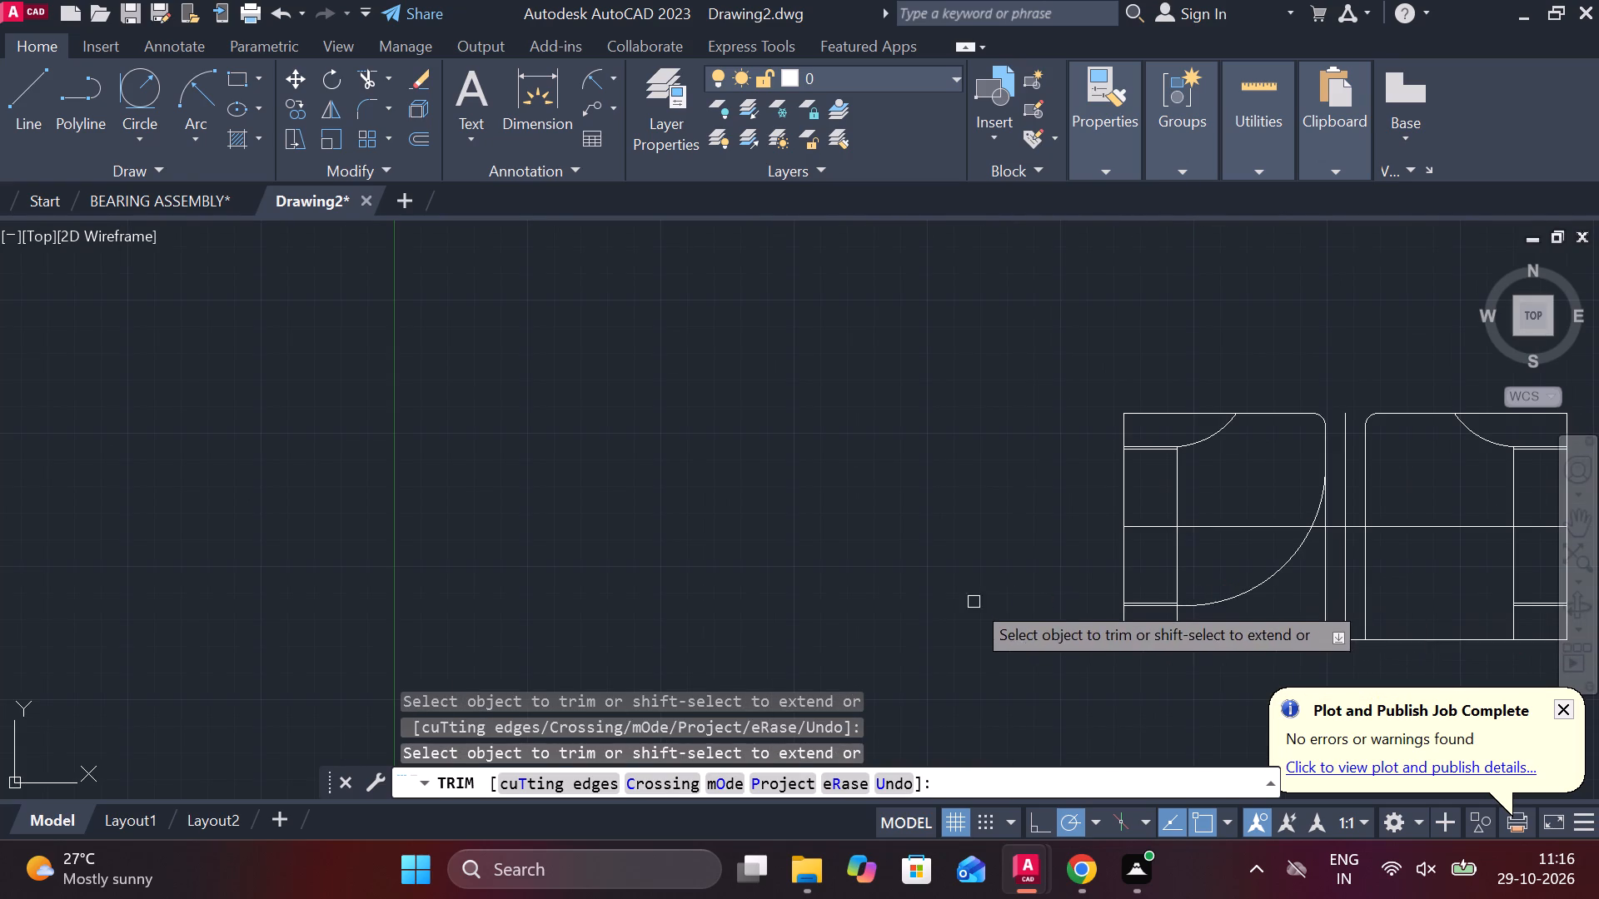
pyautogui.moveTo(969, 579); pyautogui.dragTo(546, 564, button='middle')
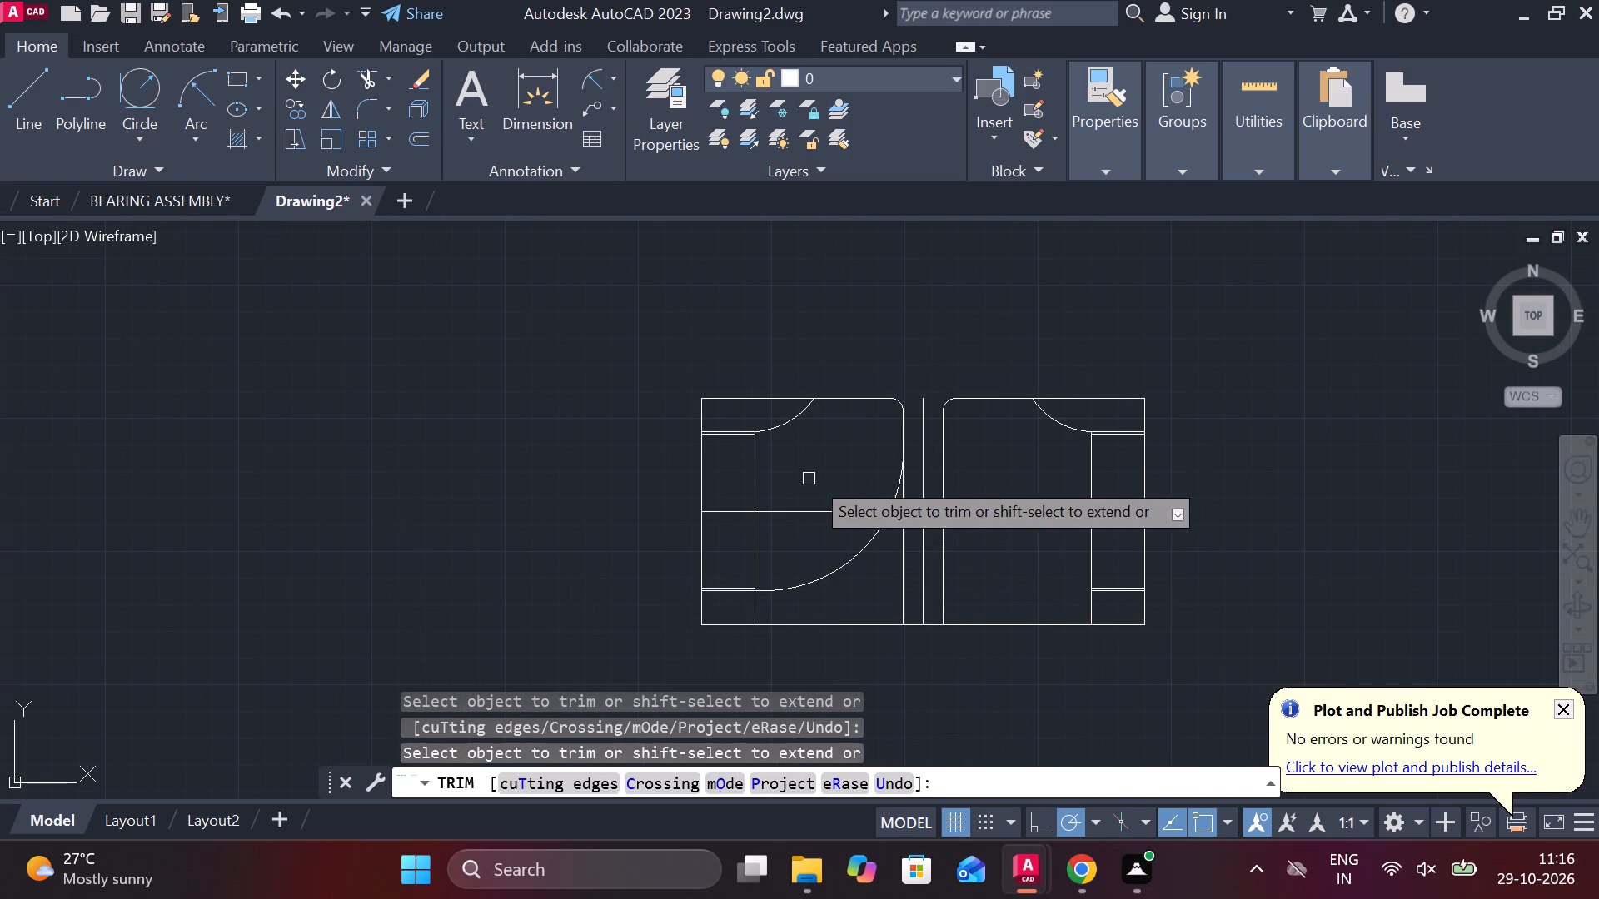
pyautogui.scroll(2, 899, 483)
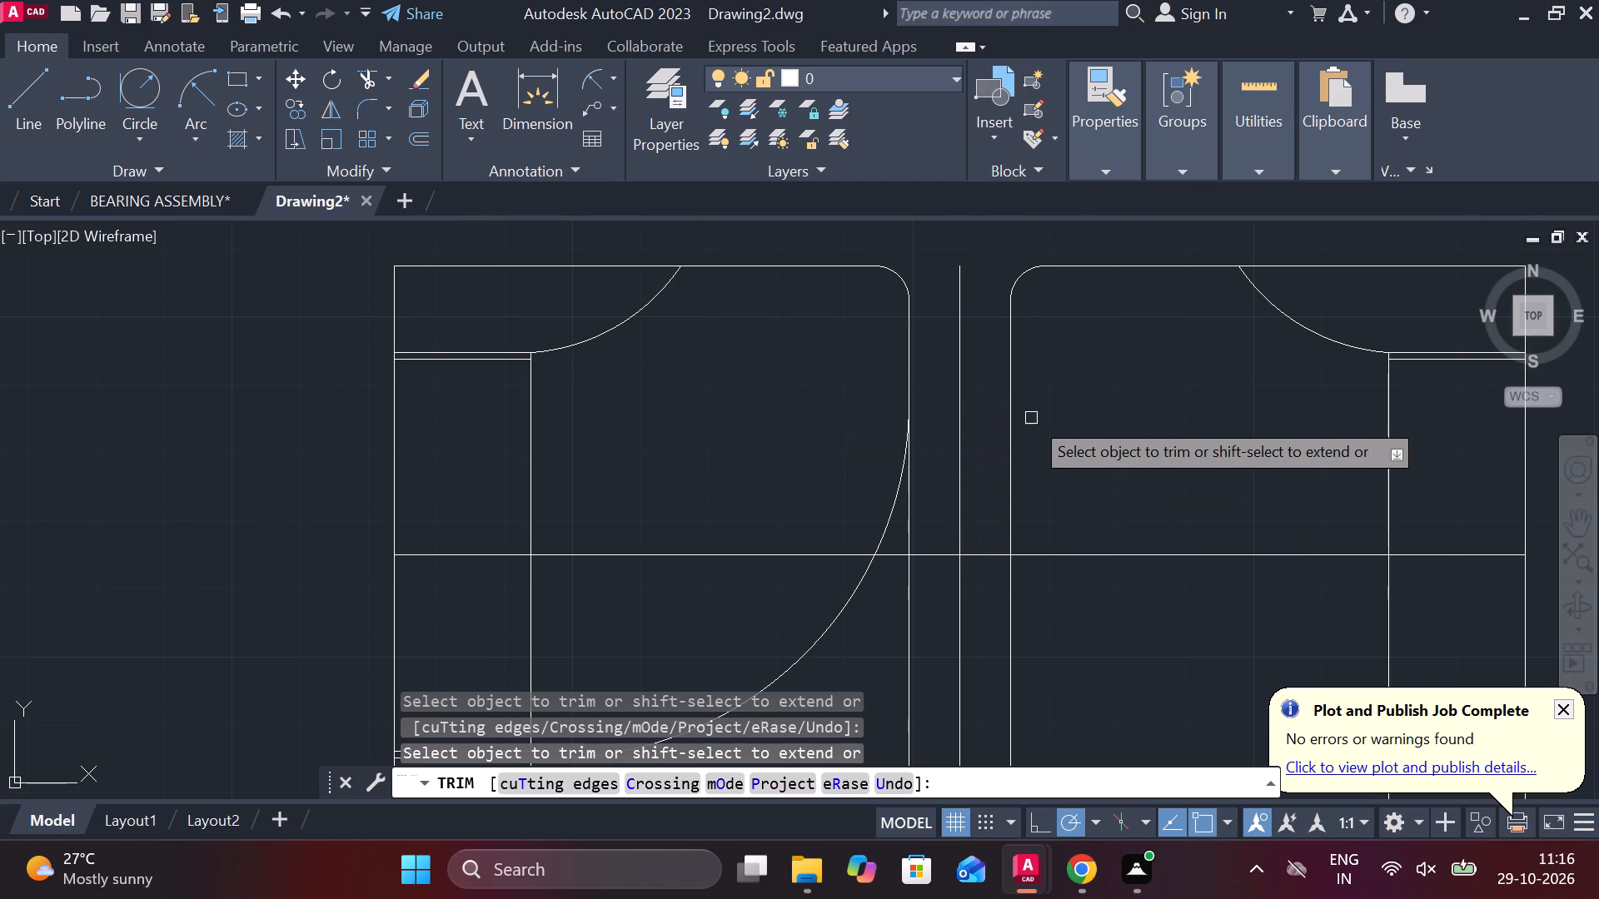
pyautogui.press('Escape')
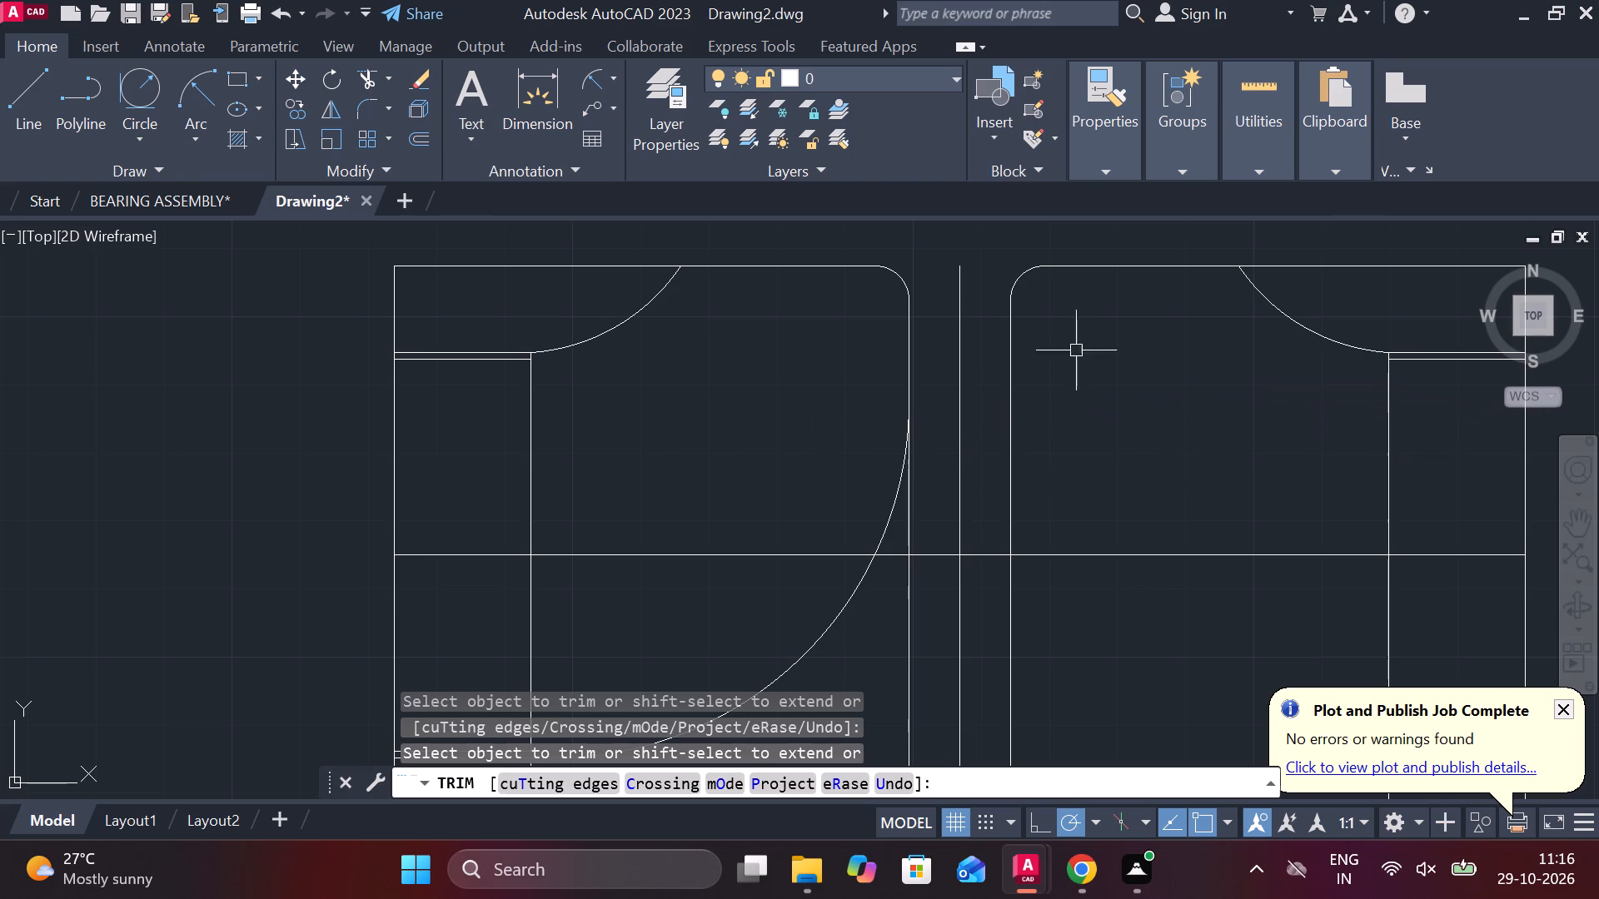
# Offset the right half's top edge 16 downward.
pyautogui.click(1087, 271)
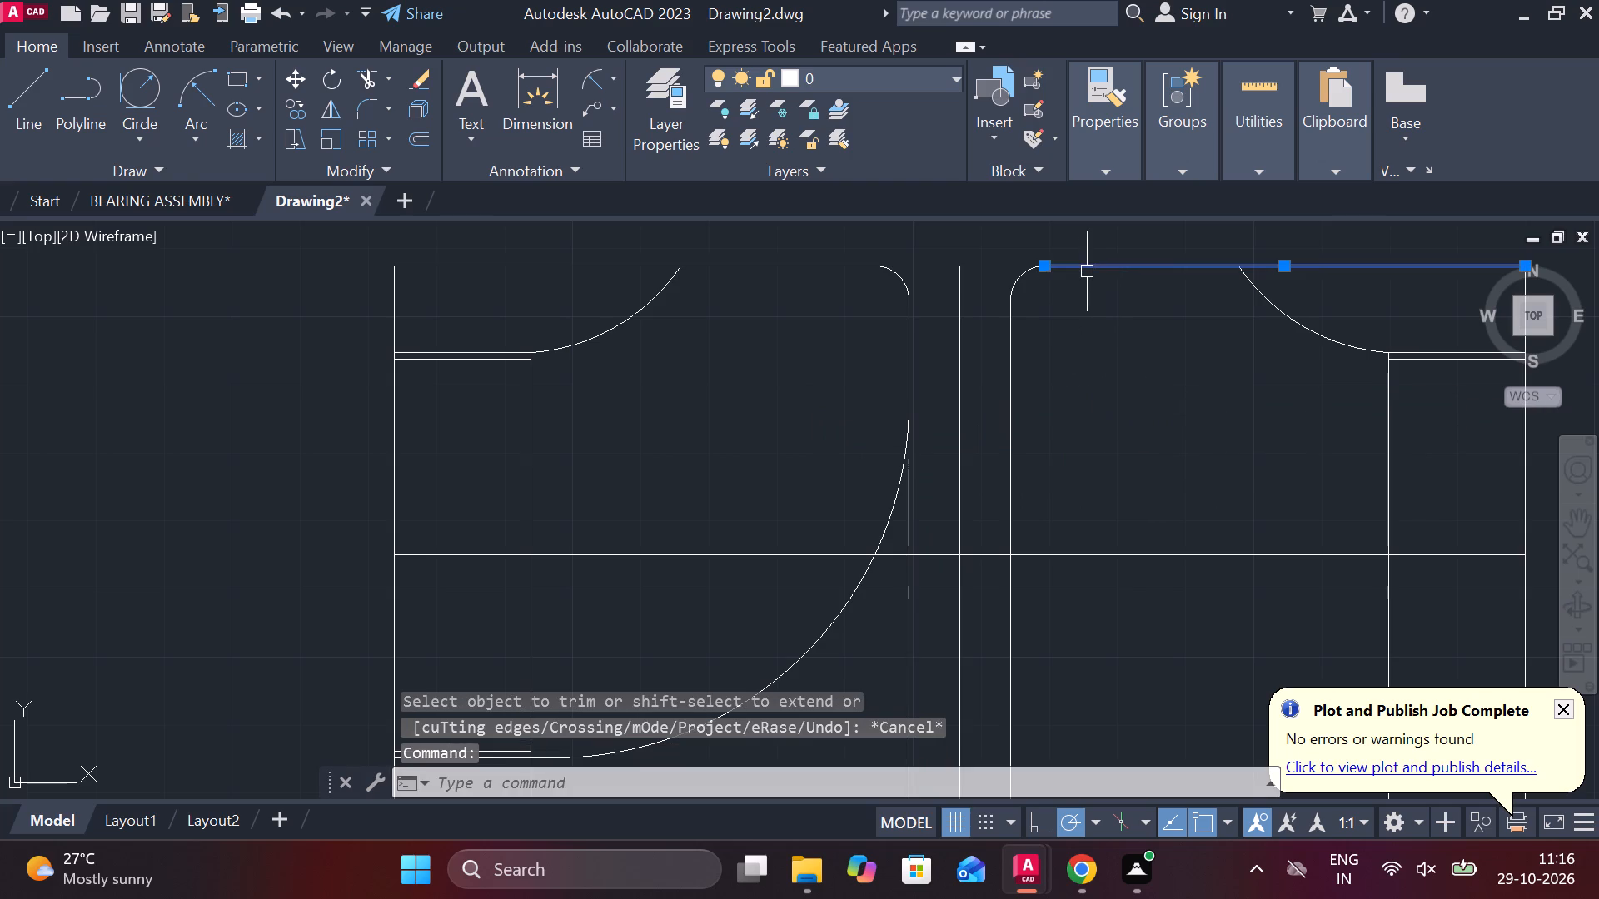
pyautogui.press('o')
pyautogui.press('Return')
pyautogui.press('Return')
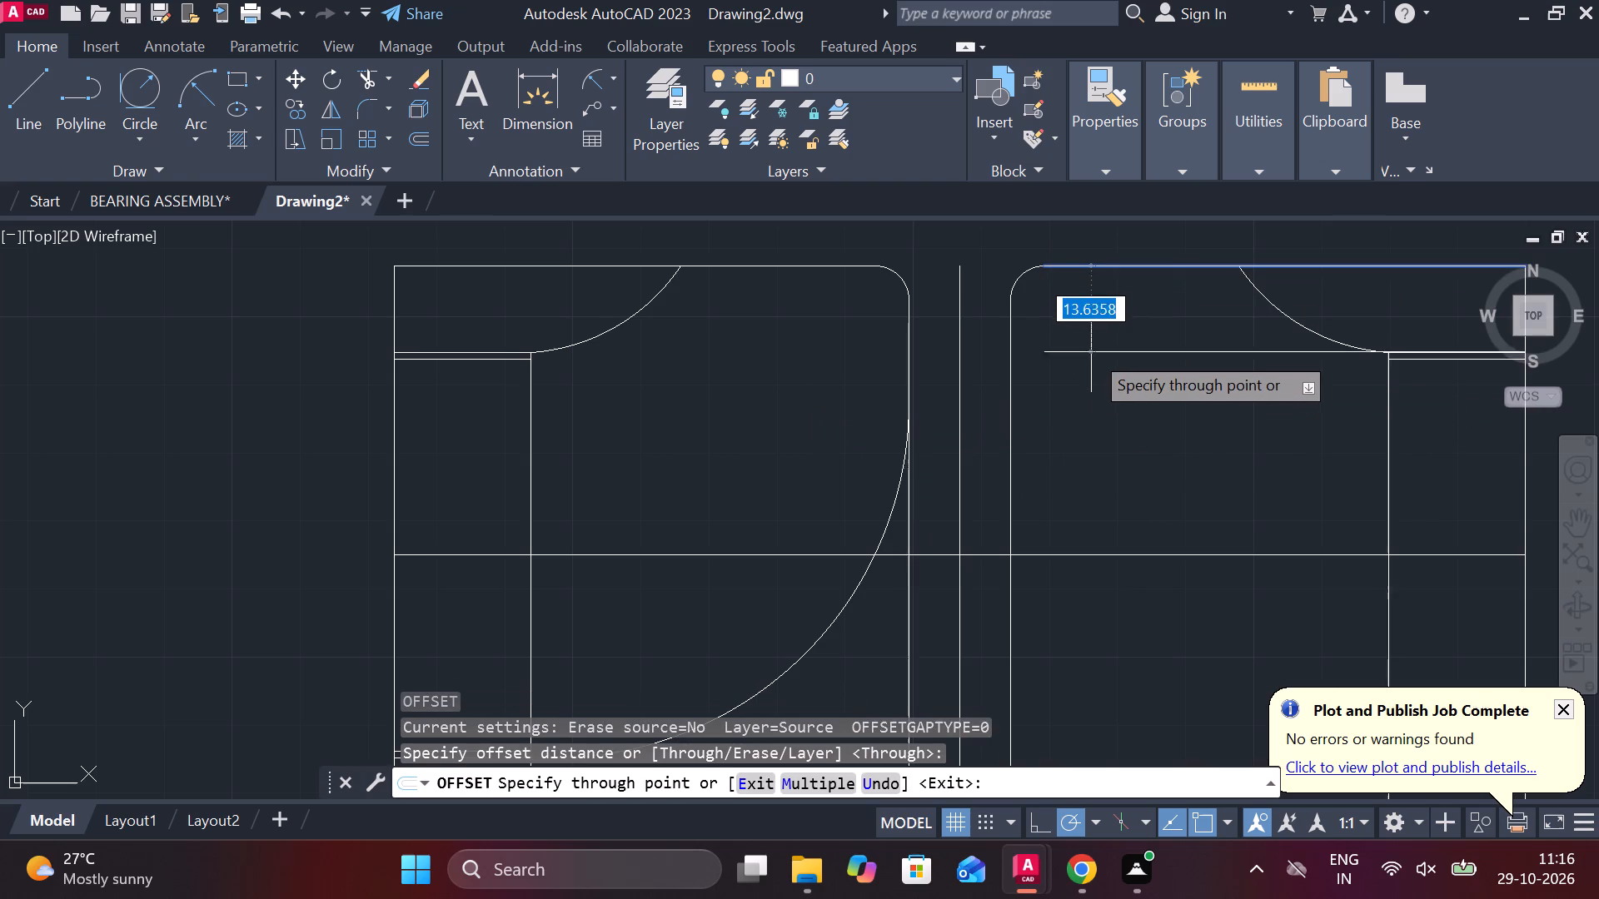
pyautogui.write('16')
pyautogui.press('Return')
pyautogui.press('Escape')
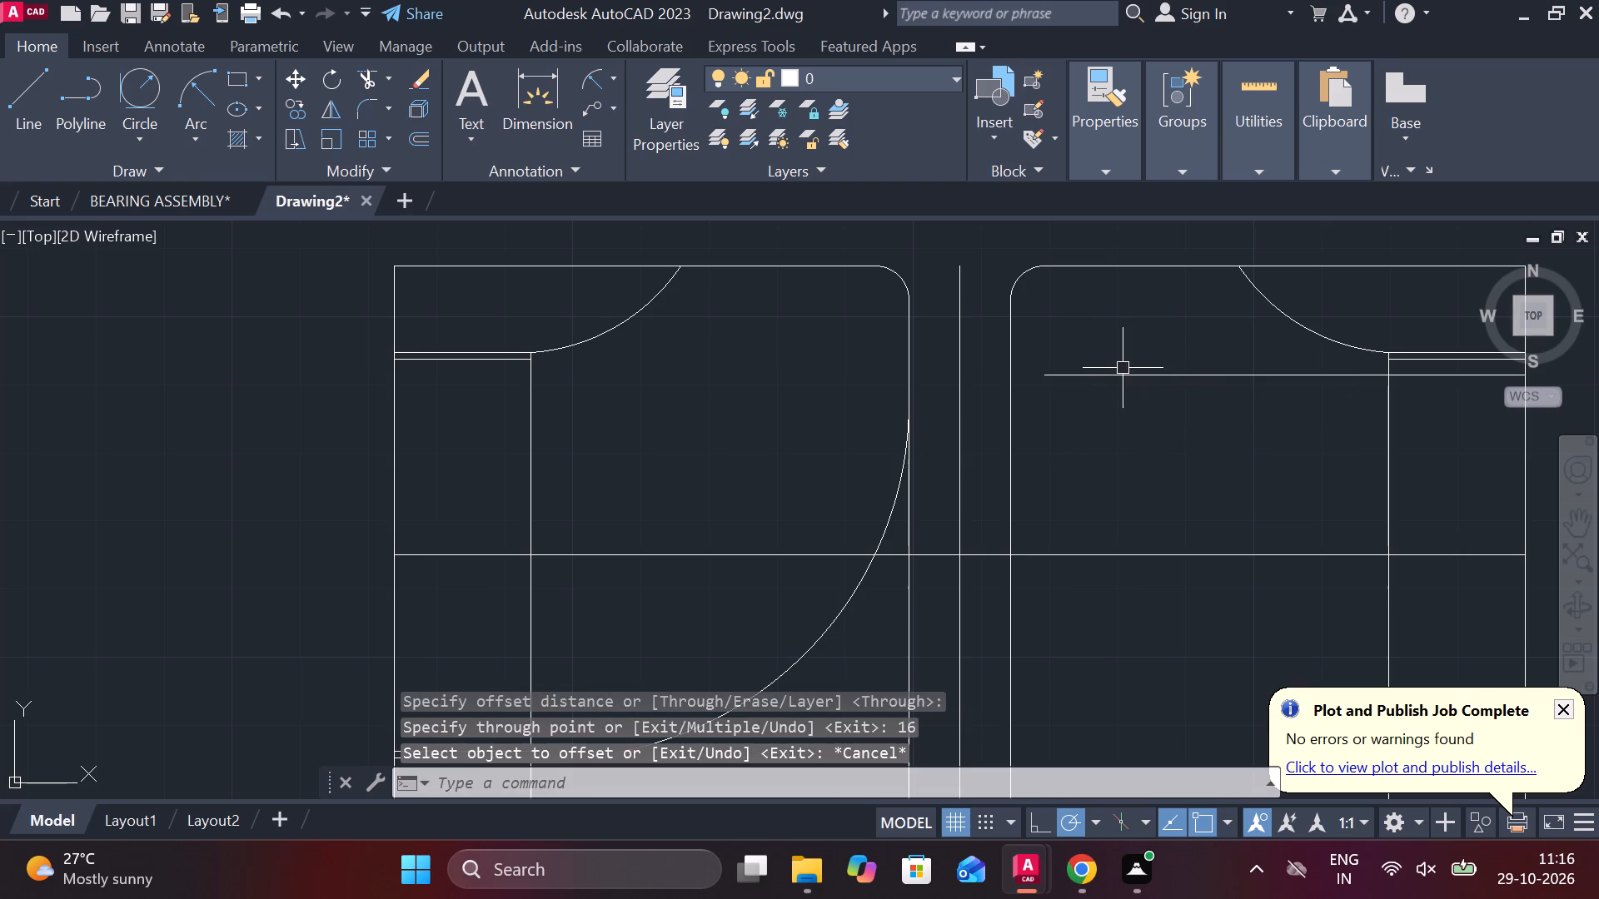
# Stretch the new offset line's inner end across the central gap, past the left offset vertical.
pyautogui.click(1120, 377)
pyautogui.click(1046, 370)
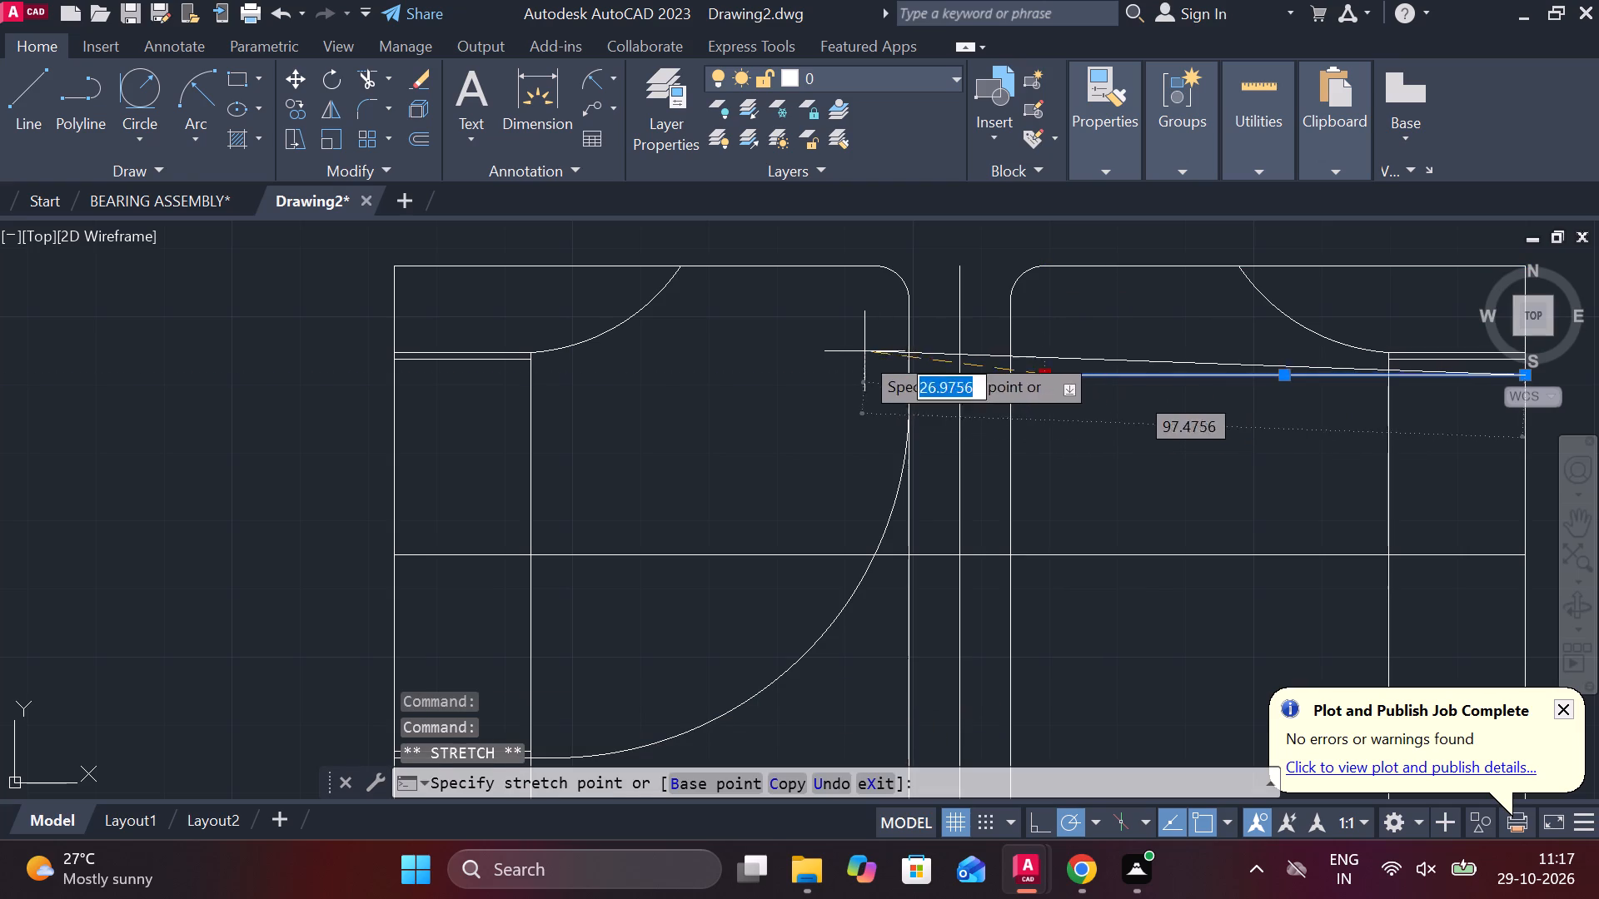
pyautogui.click(849, 362)
pyautogui.press('Escape')
# Trim the offset line to the width of the central gap and erase its leftover piece in the right side strip.
pyautogui.write('TR')
pyautogui.press('space')
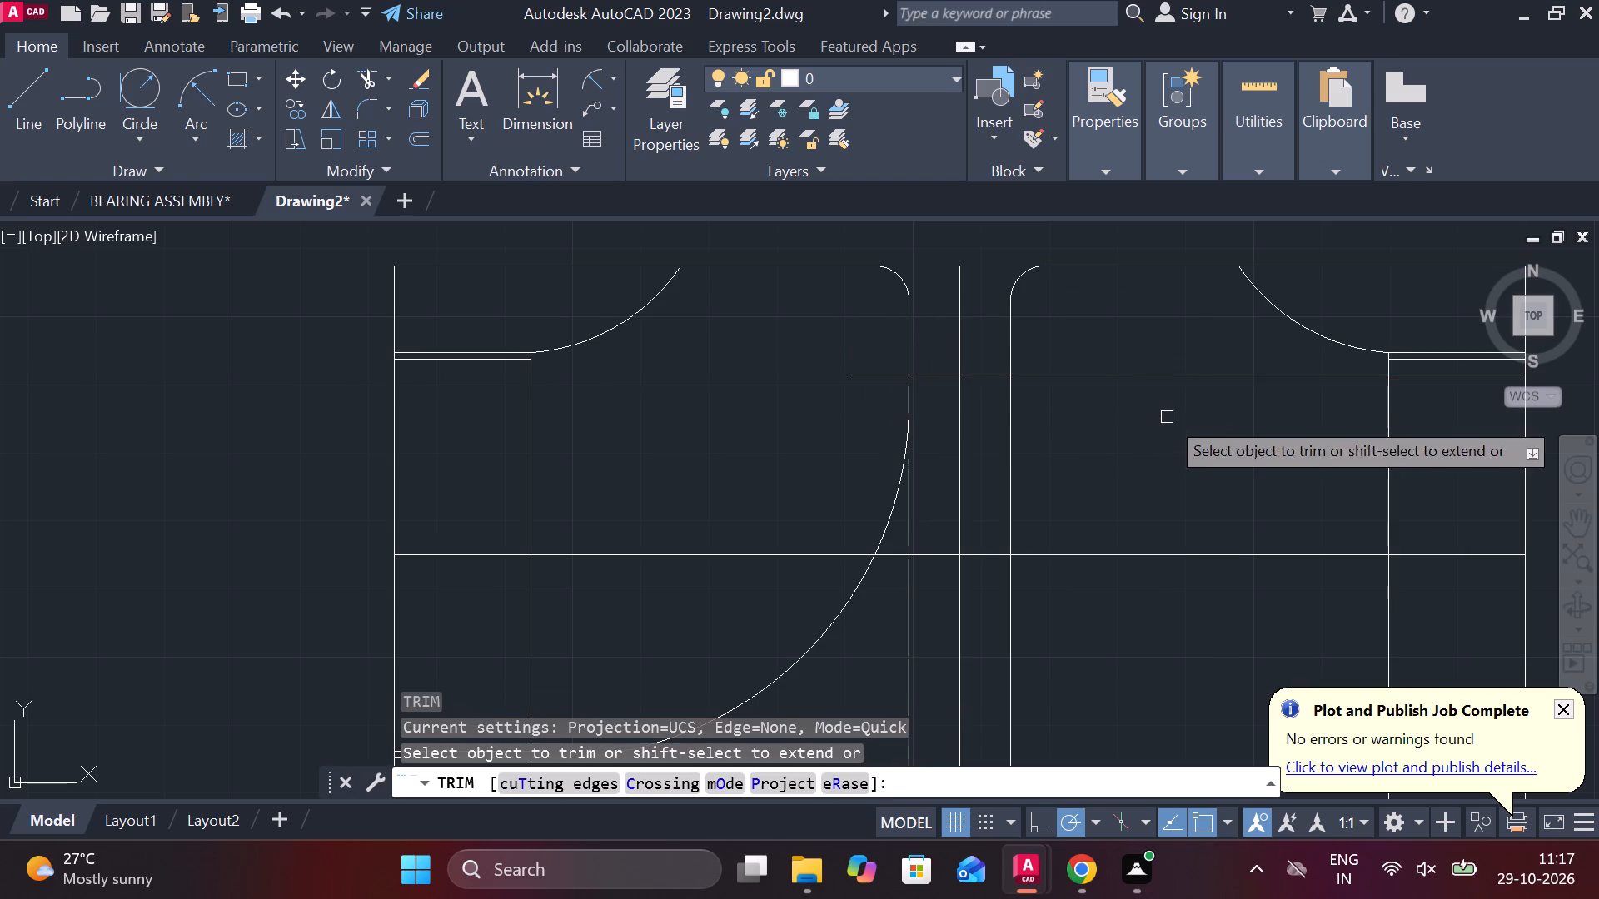
pyautogui.click(1115, 381)
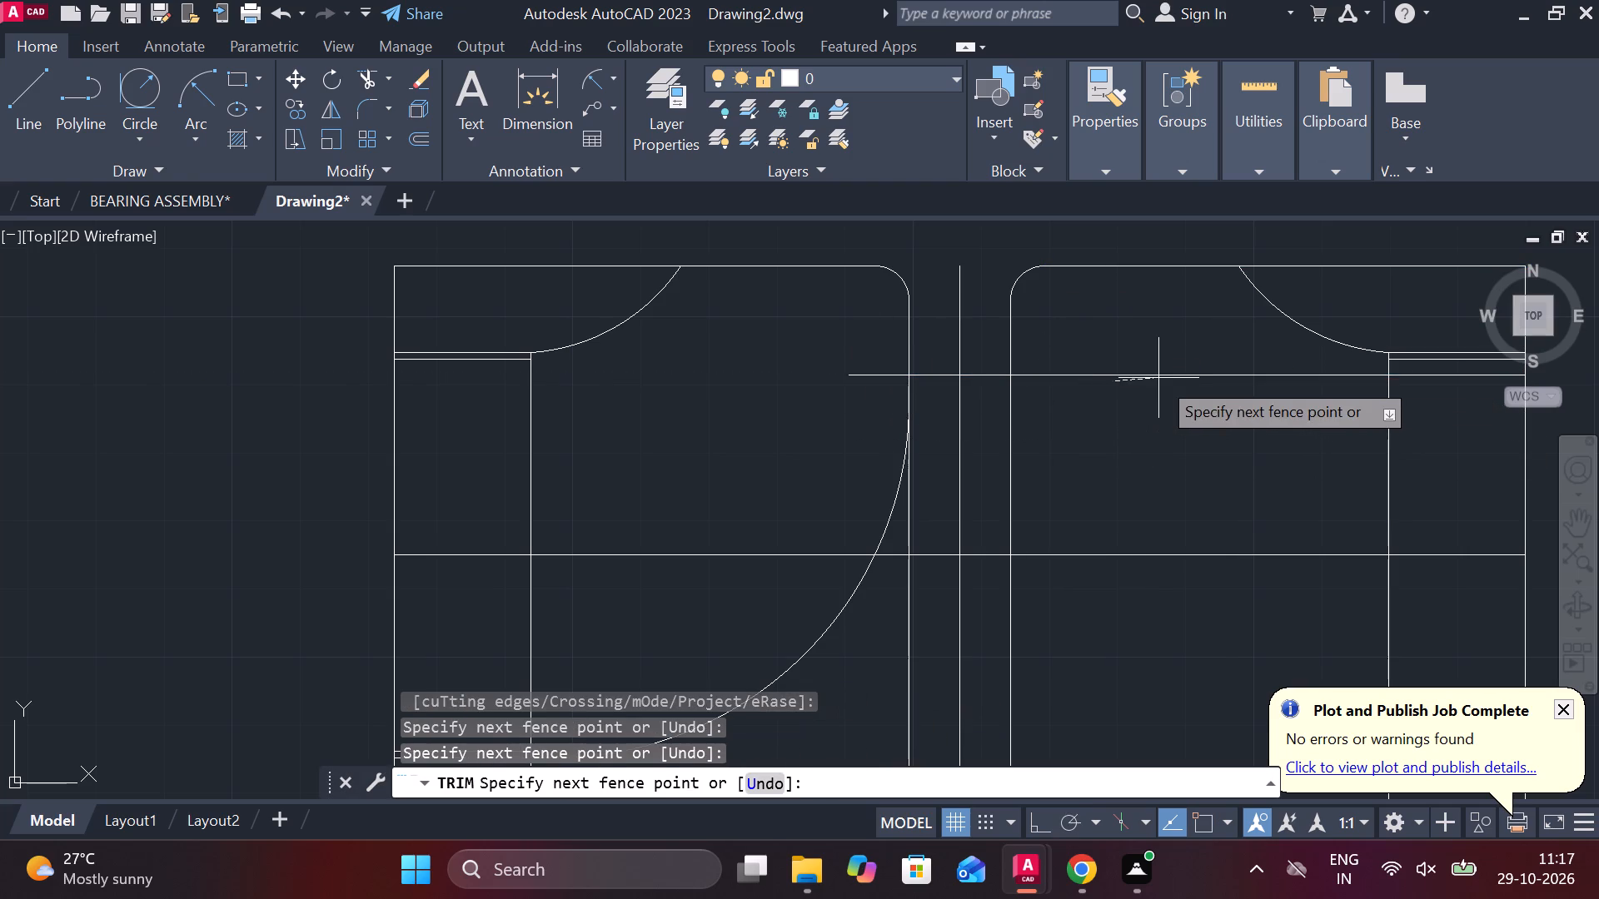
pyautogui.click(1158, 378)
pyautogui.click(1149, 371)
pyautogui.click(886, 378)
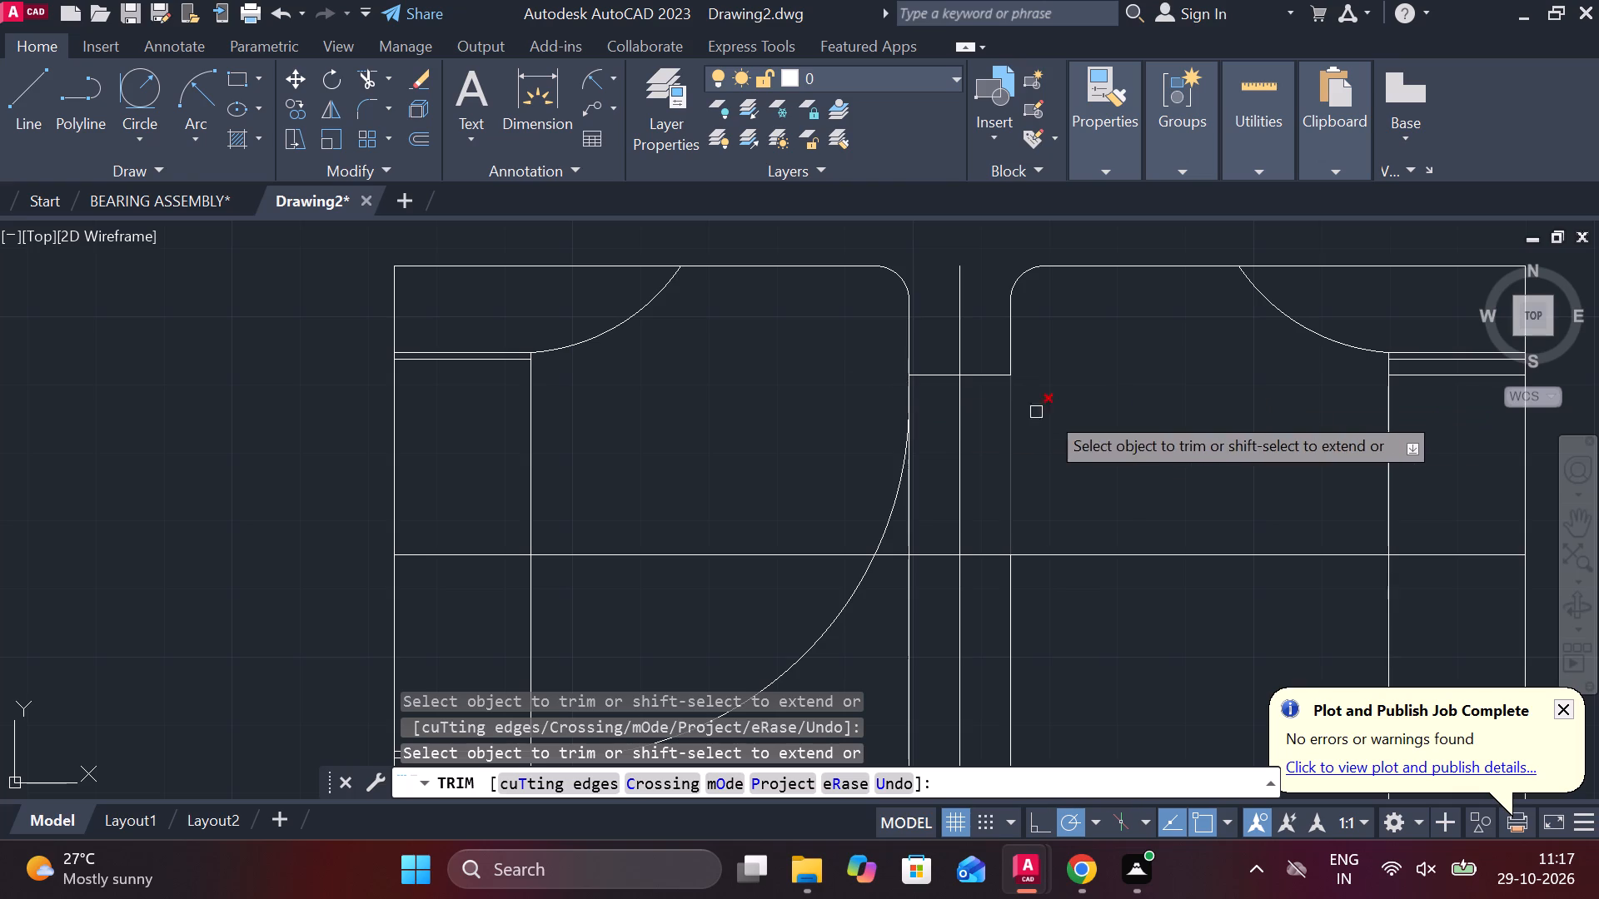
pyautogui.moveTo(1117, 412); pyautogui.dragTo(941, 447, button='middle')
pyautogui.press('Escape')
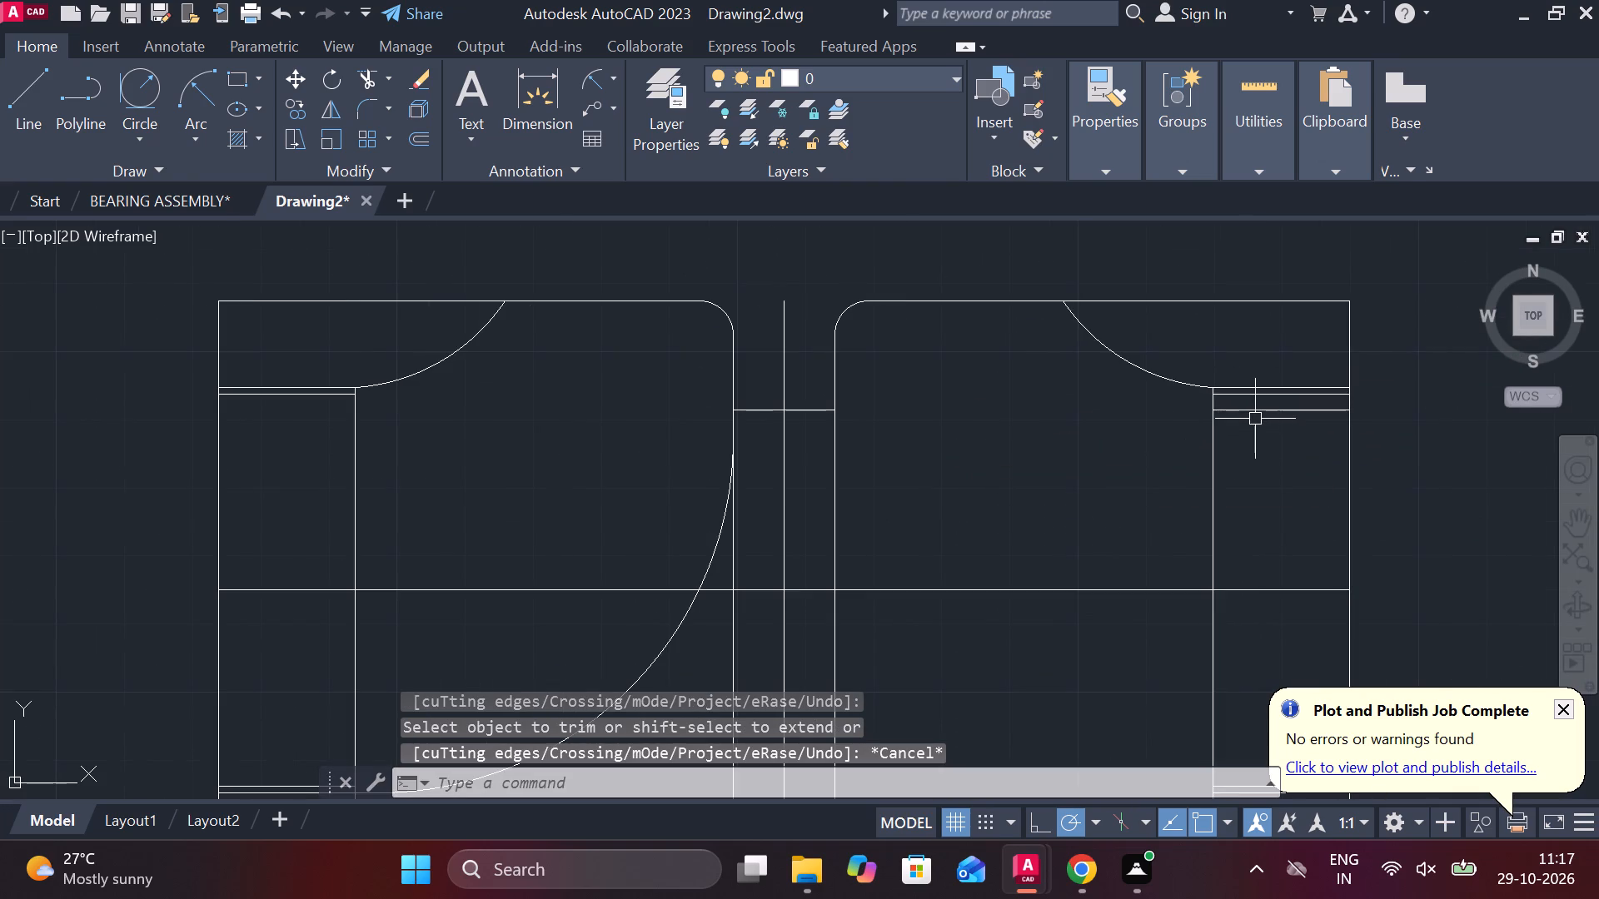
pyautogui.click(1256, 415)
pyautogui.press('e')
pyautogui.press('space')
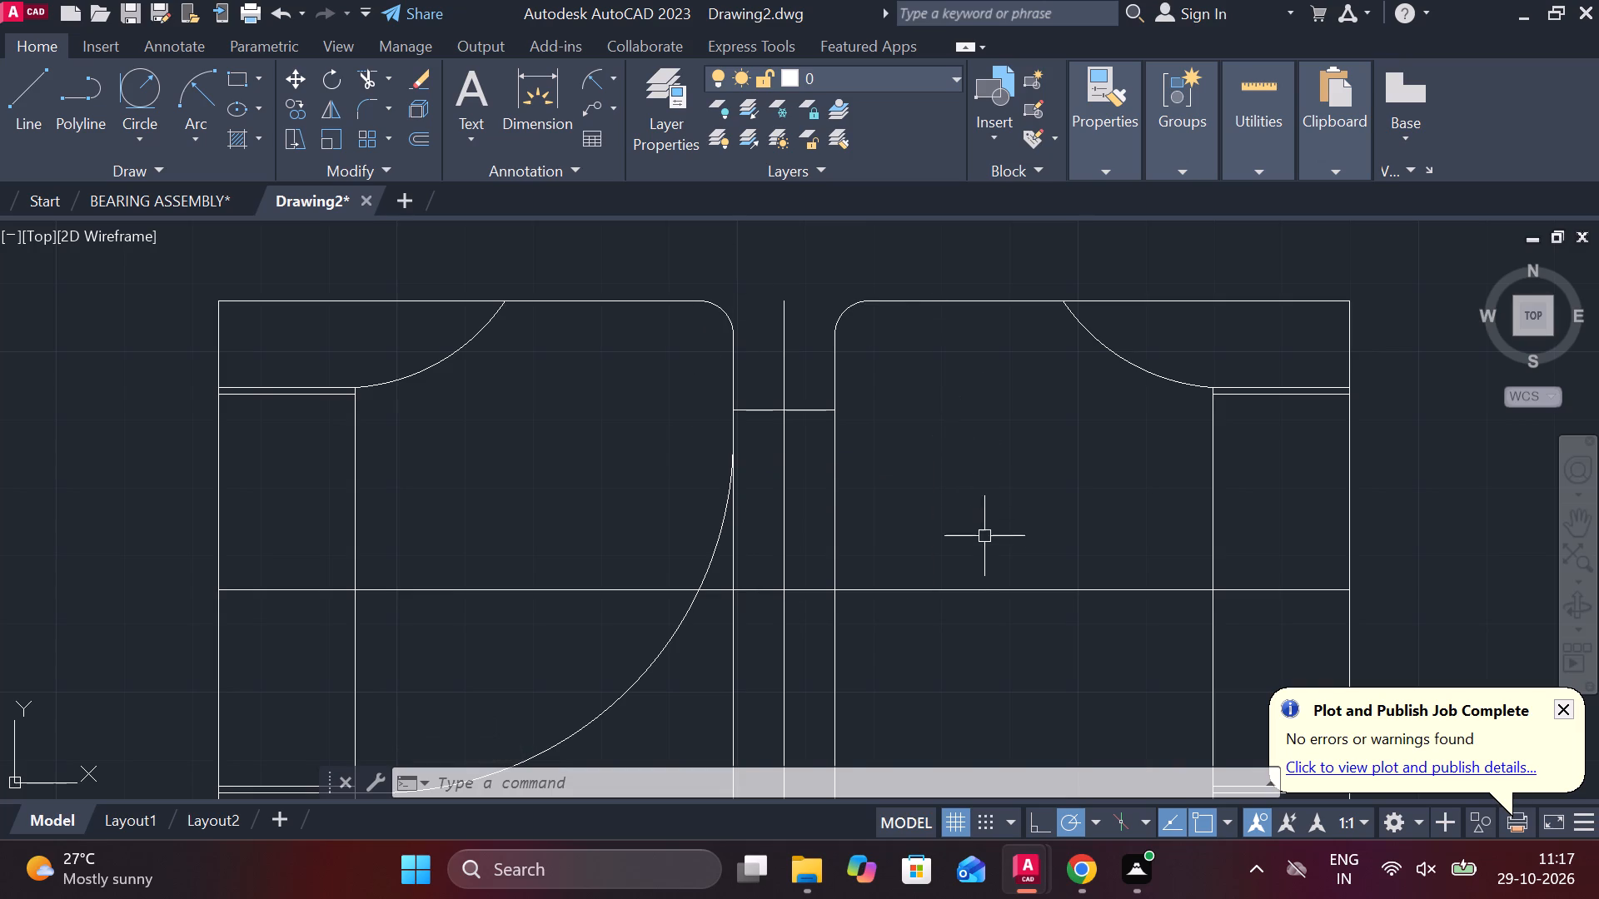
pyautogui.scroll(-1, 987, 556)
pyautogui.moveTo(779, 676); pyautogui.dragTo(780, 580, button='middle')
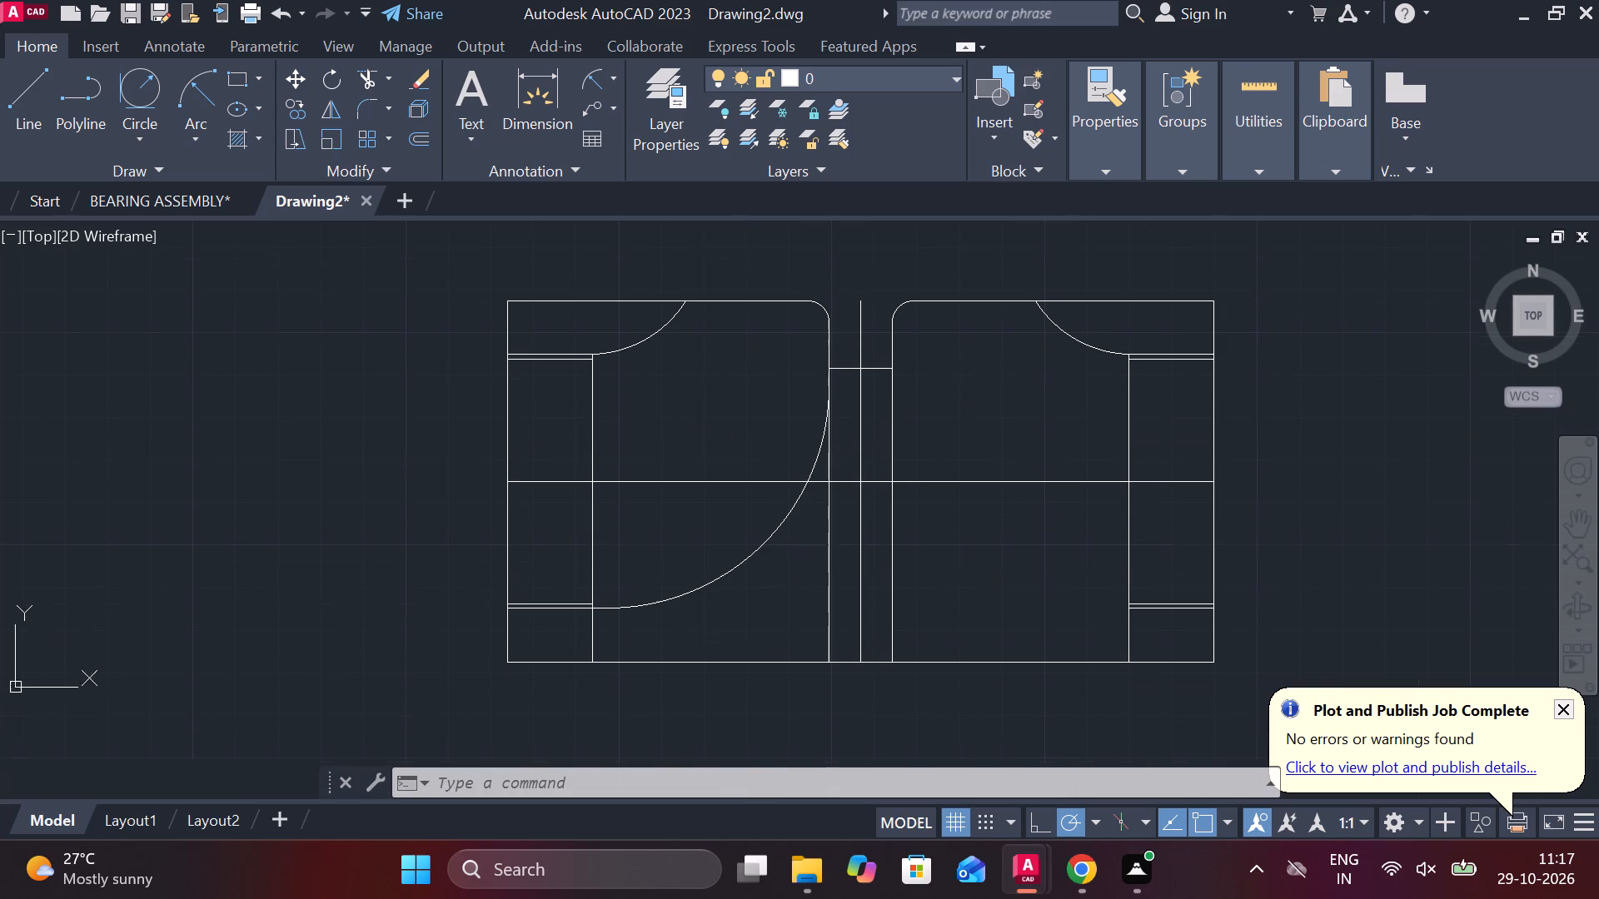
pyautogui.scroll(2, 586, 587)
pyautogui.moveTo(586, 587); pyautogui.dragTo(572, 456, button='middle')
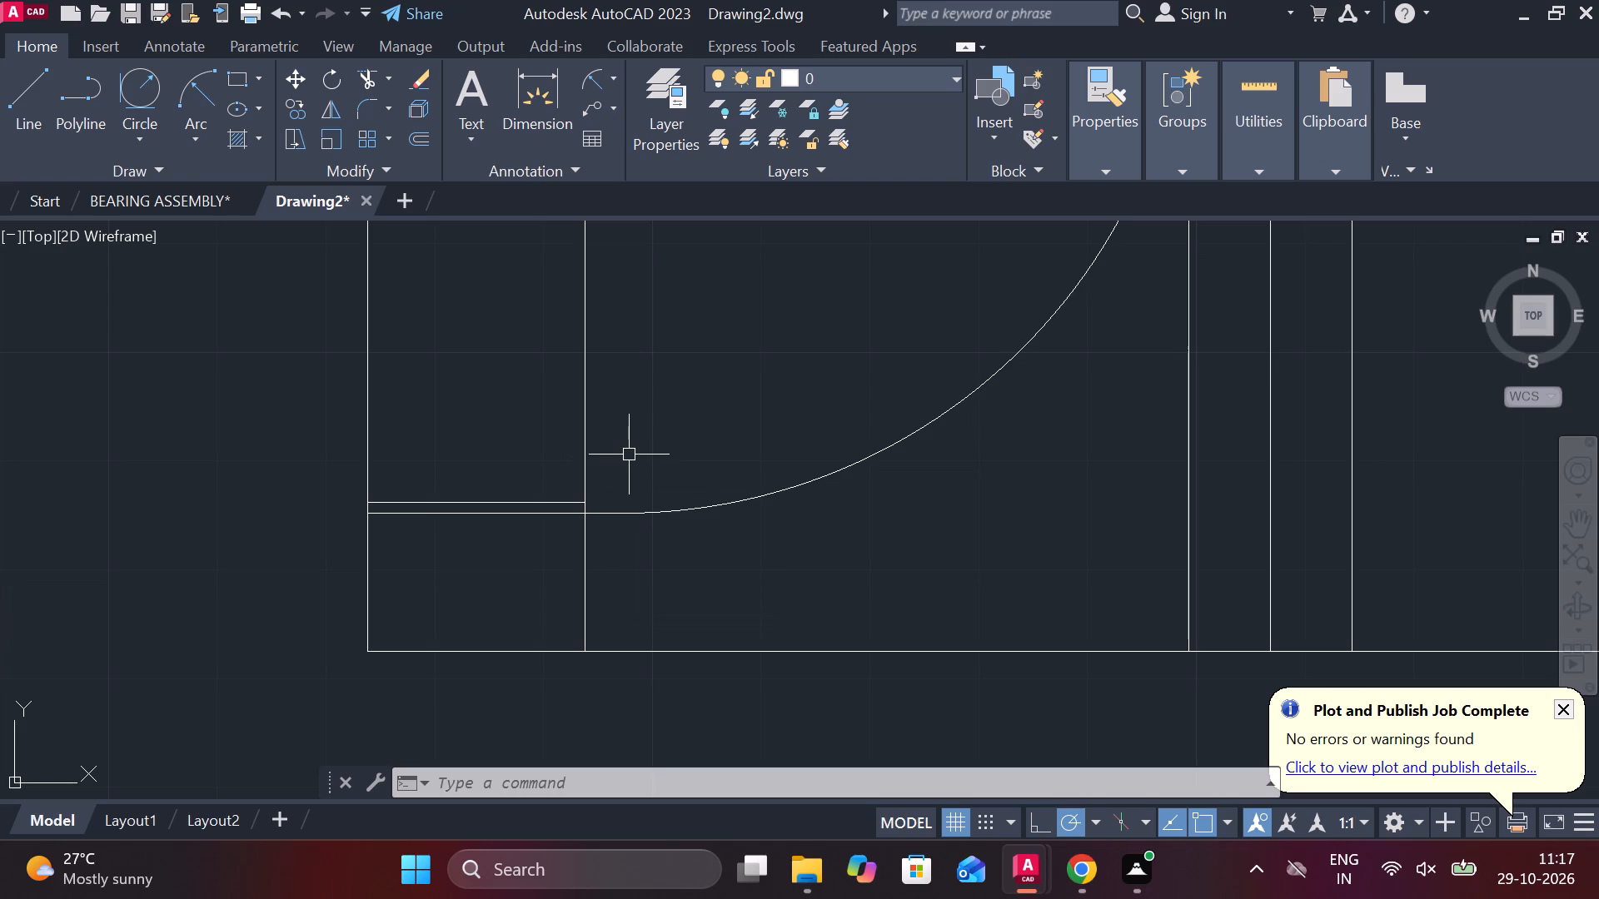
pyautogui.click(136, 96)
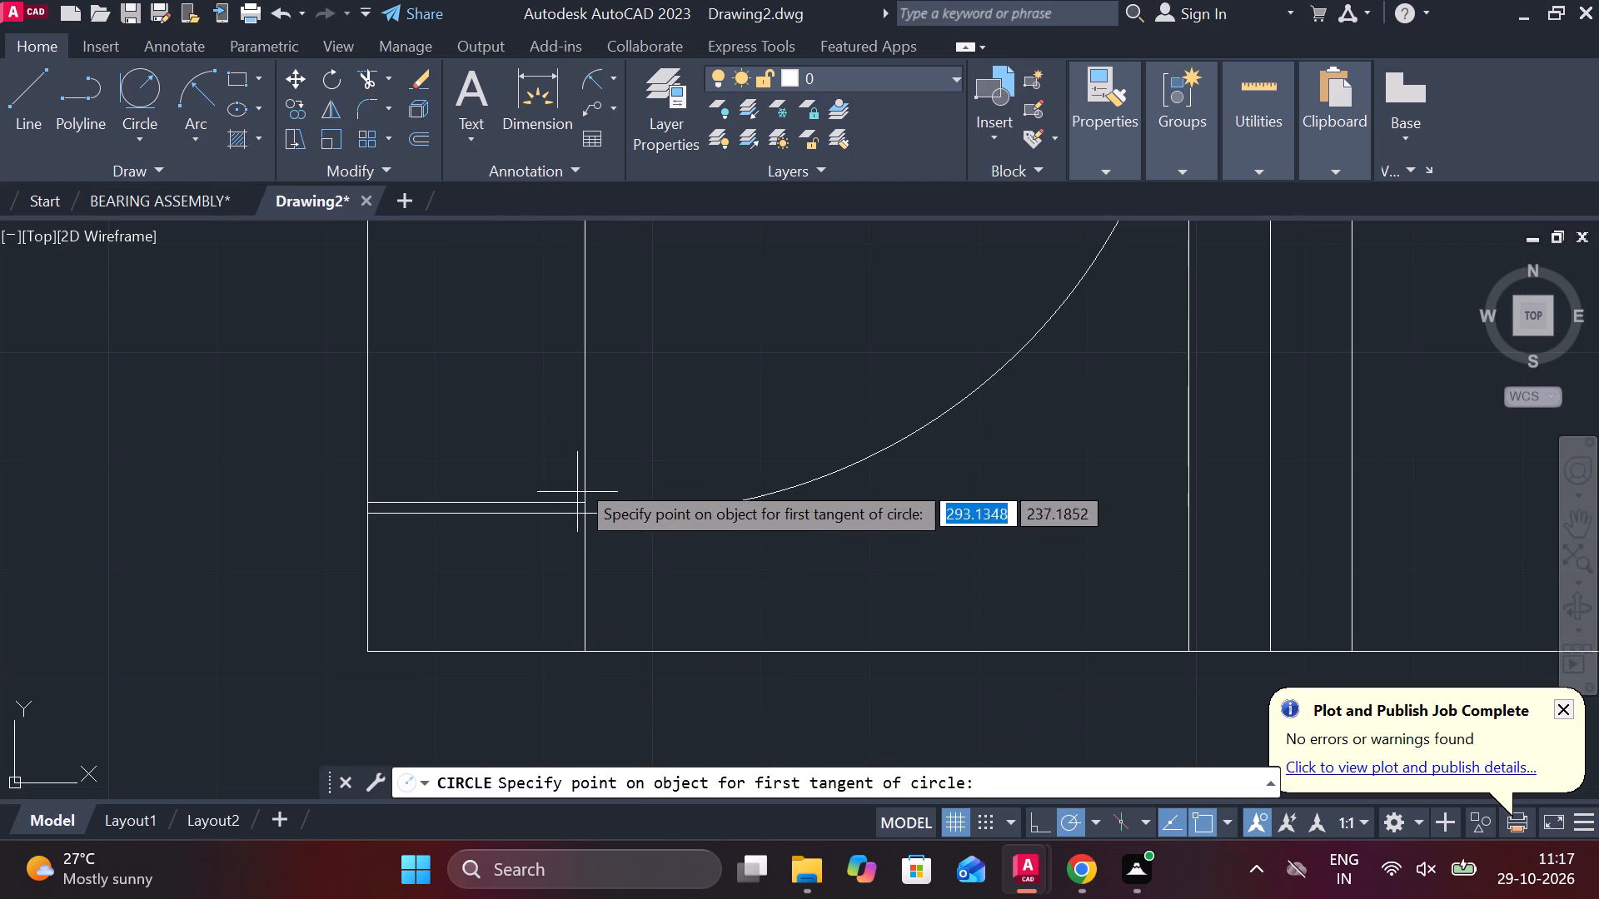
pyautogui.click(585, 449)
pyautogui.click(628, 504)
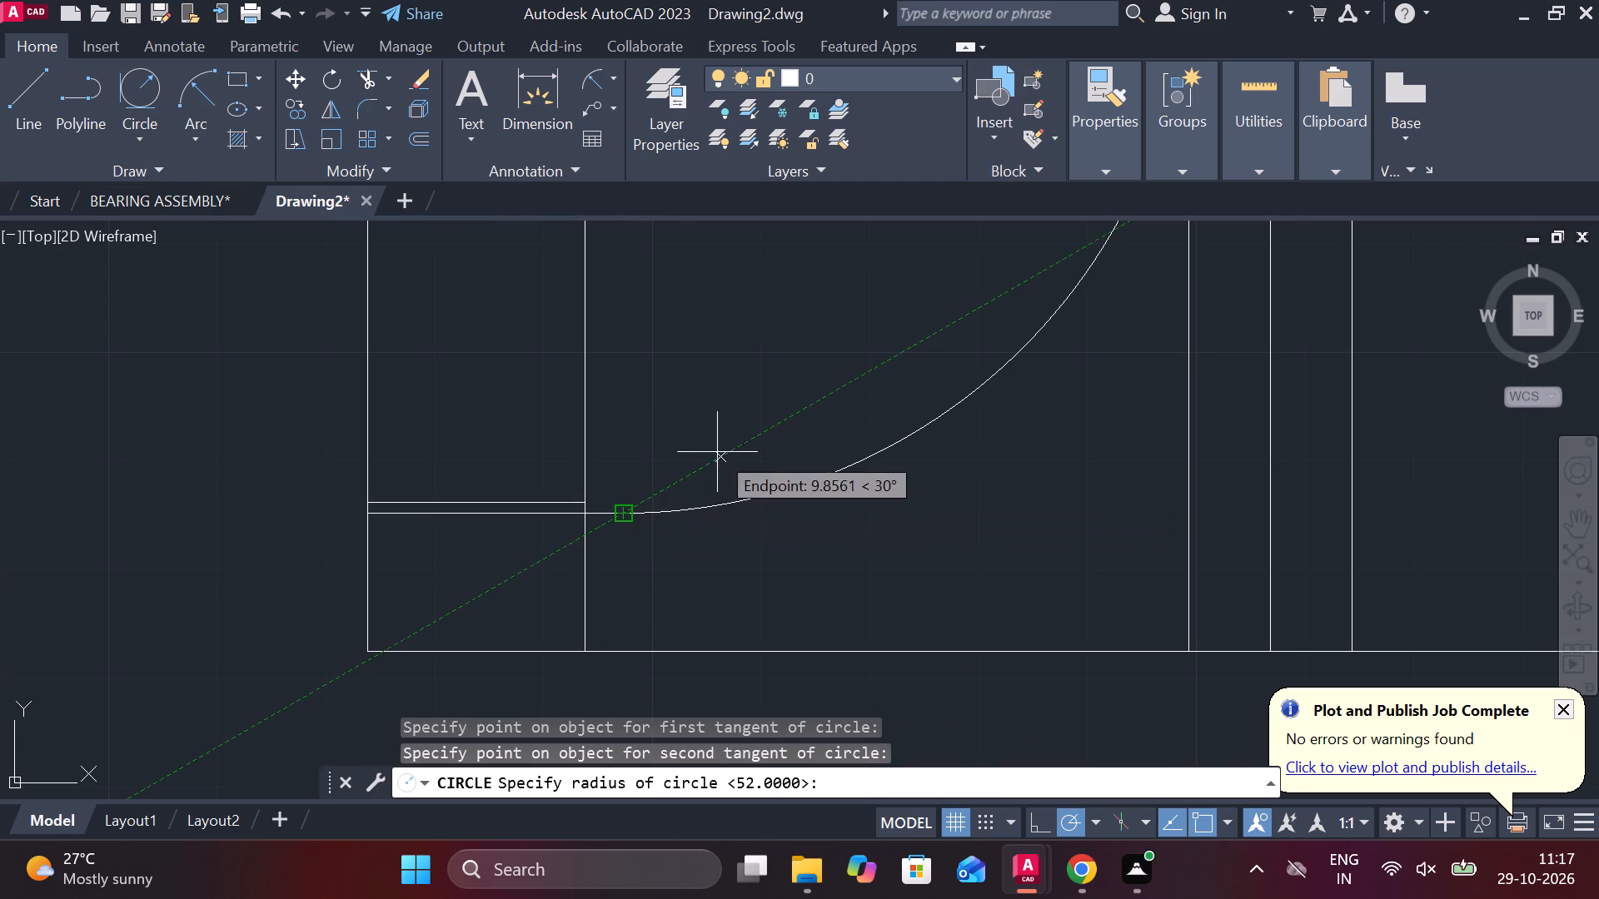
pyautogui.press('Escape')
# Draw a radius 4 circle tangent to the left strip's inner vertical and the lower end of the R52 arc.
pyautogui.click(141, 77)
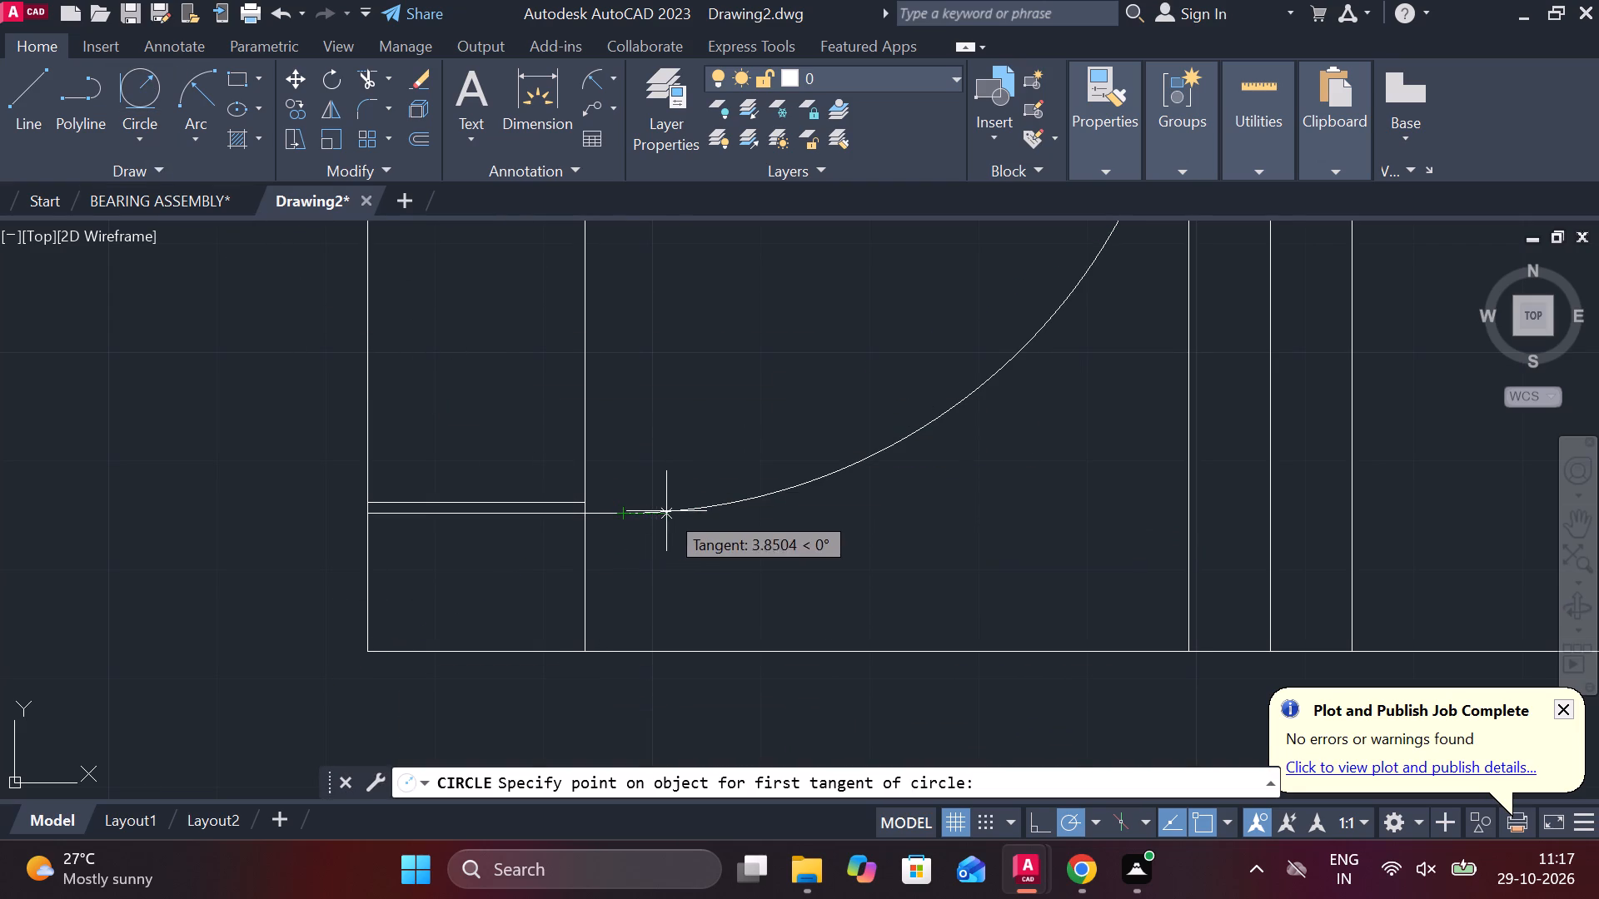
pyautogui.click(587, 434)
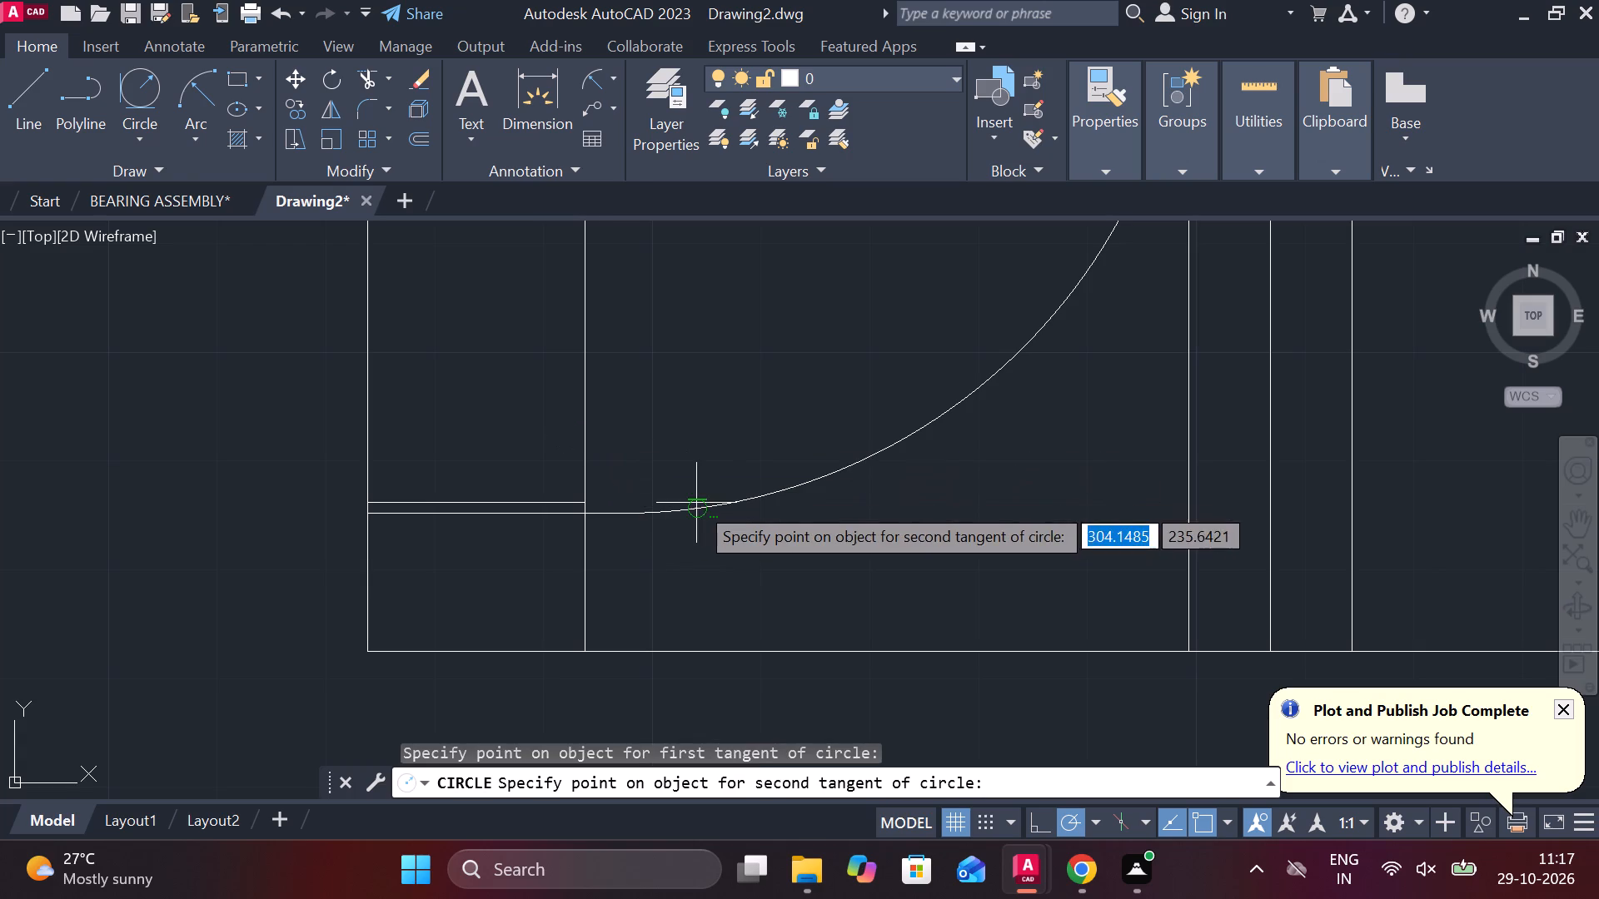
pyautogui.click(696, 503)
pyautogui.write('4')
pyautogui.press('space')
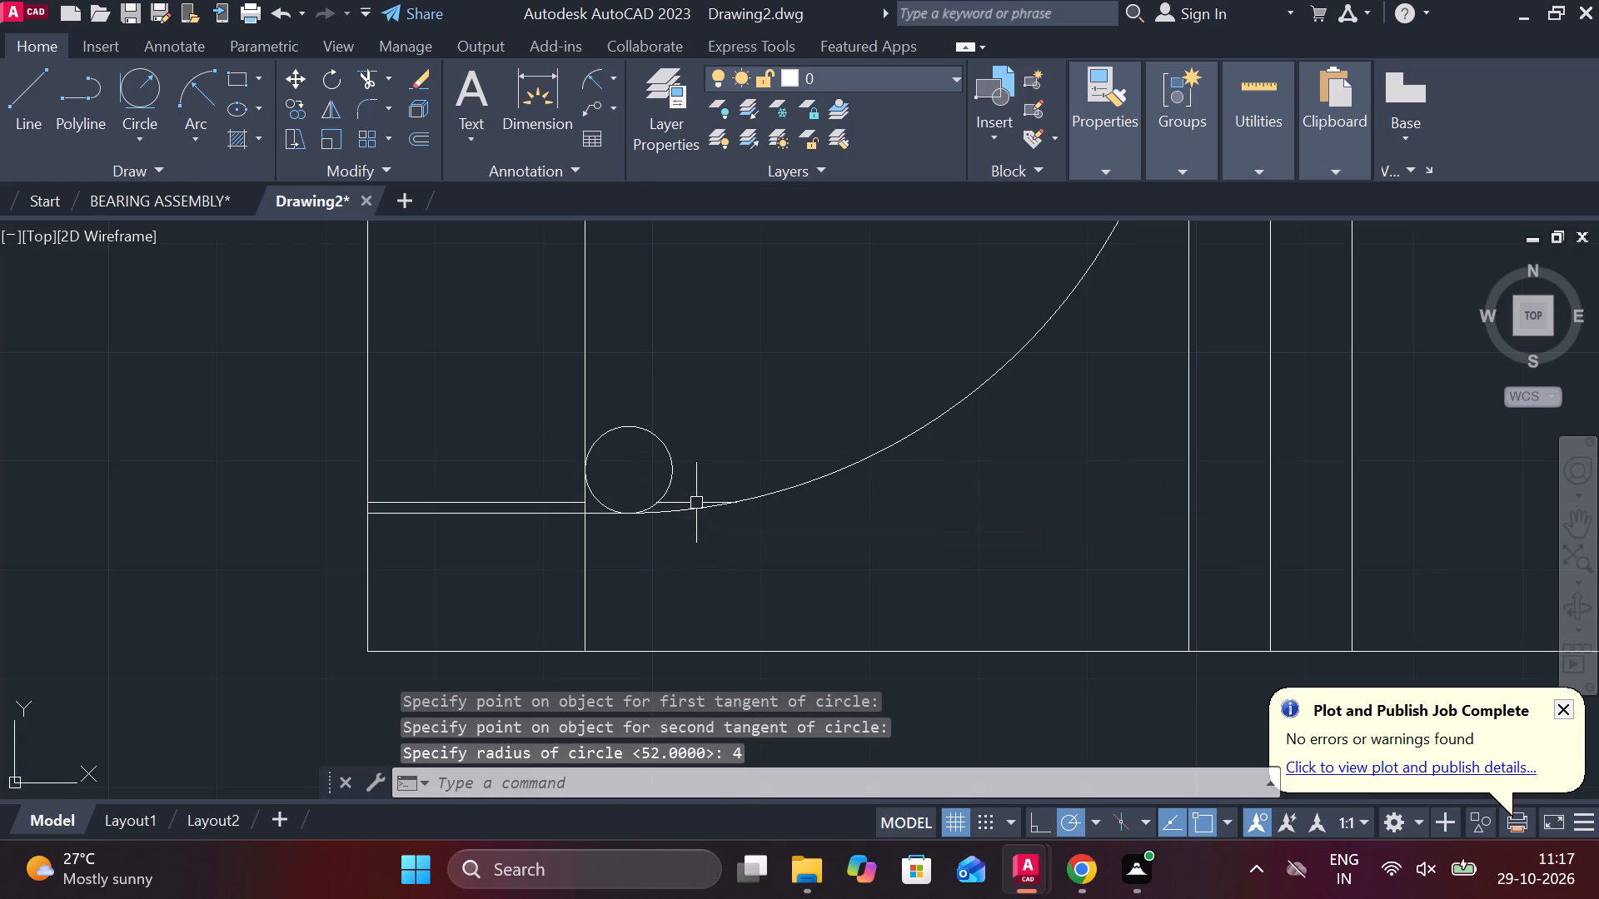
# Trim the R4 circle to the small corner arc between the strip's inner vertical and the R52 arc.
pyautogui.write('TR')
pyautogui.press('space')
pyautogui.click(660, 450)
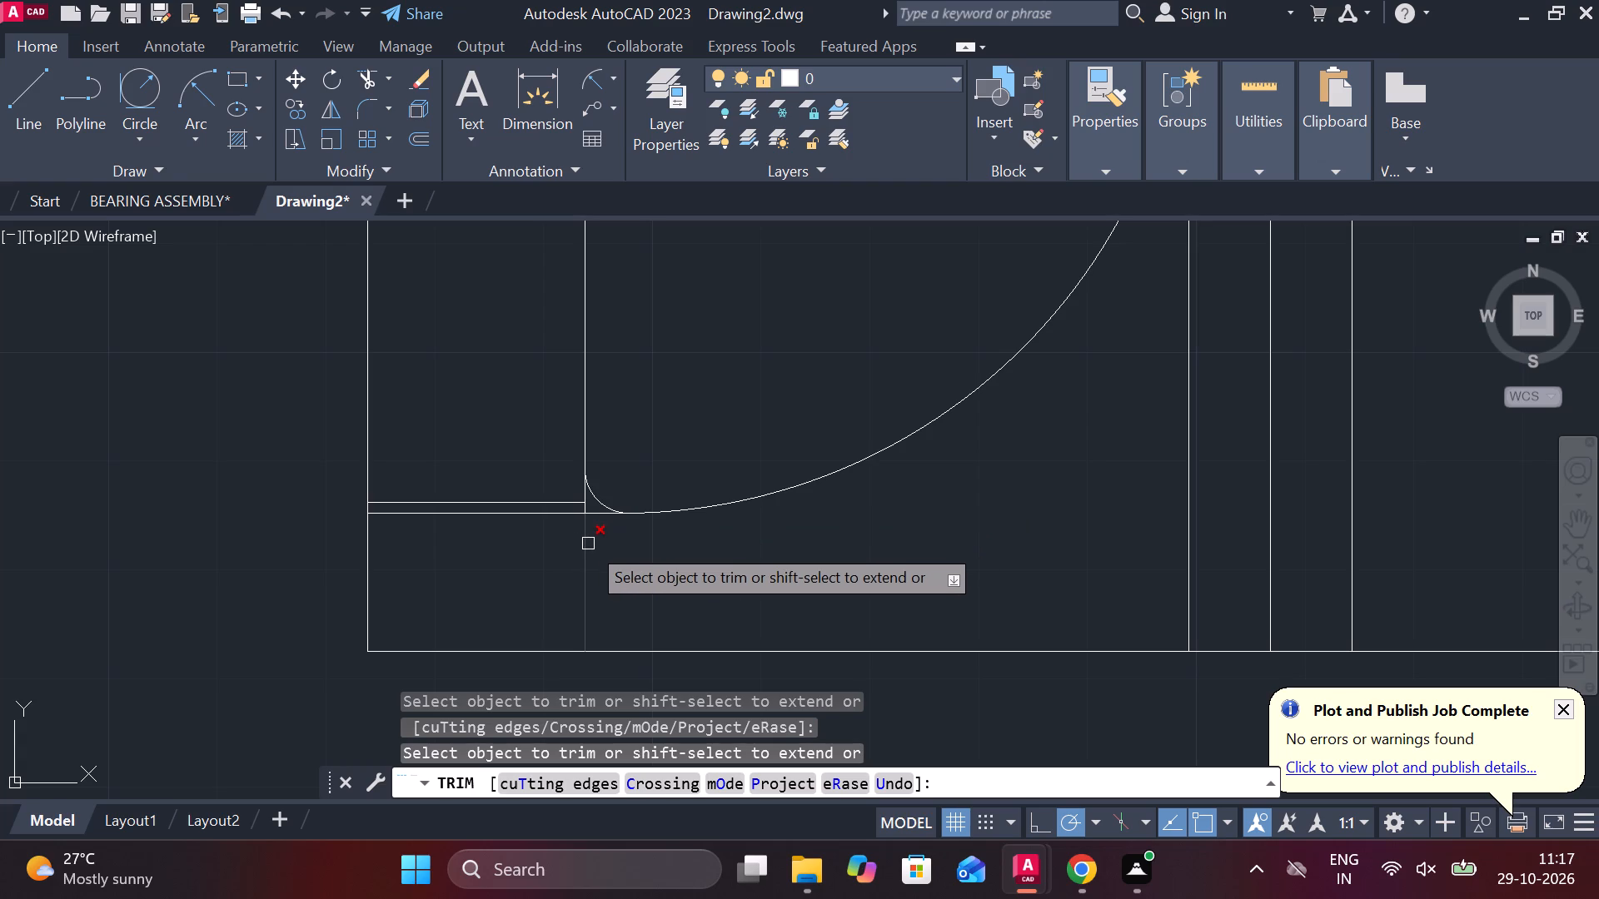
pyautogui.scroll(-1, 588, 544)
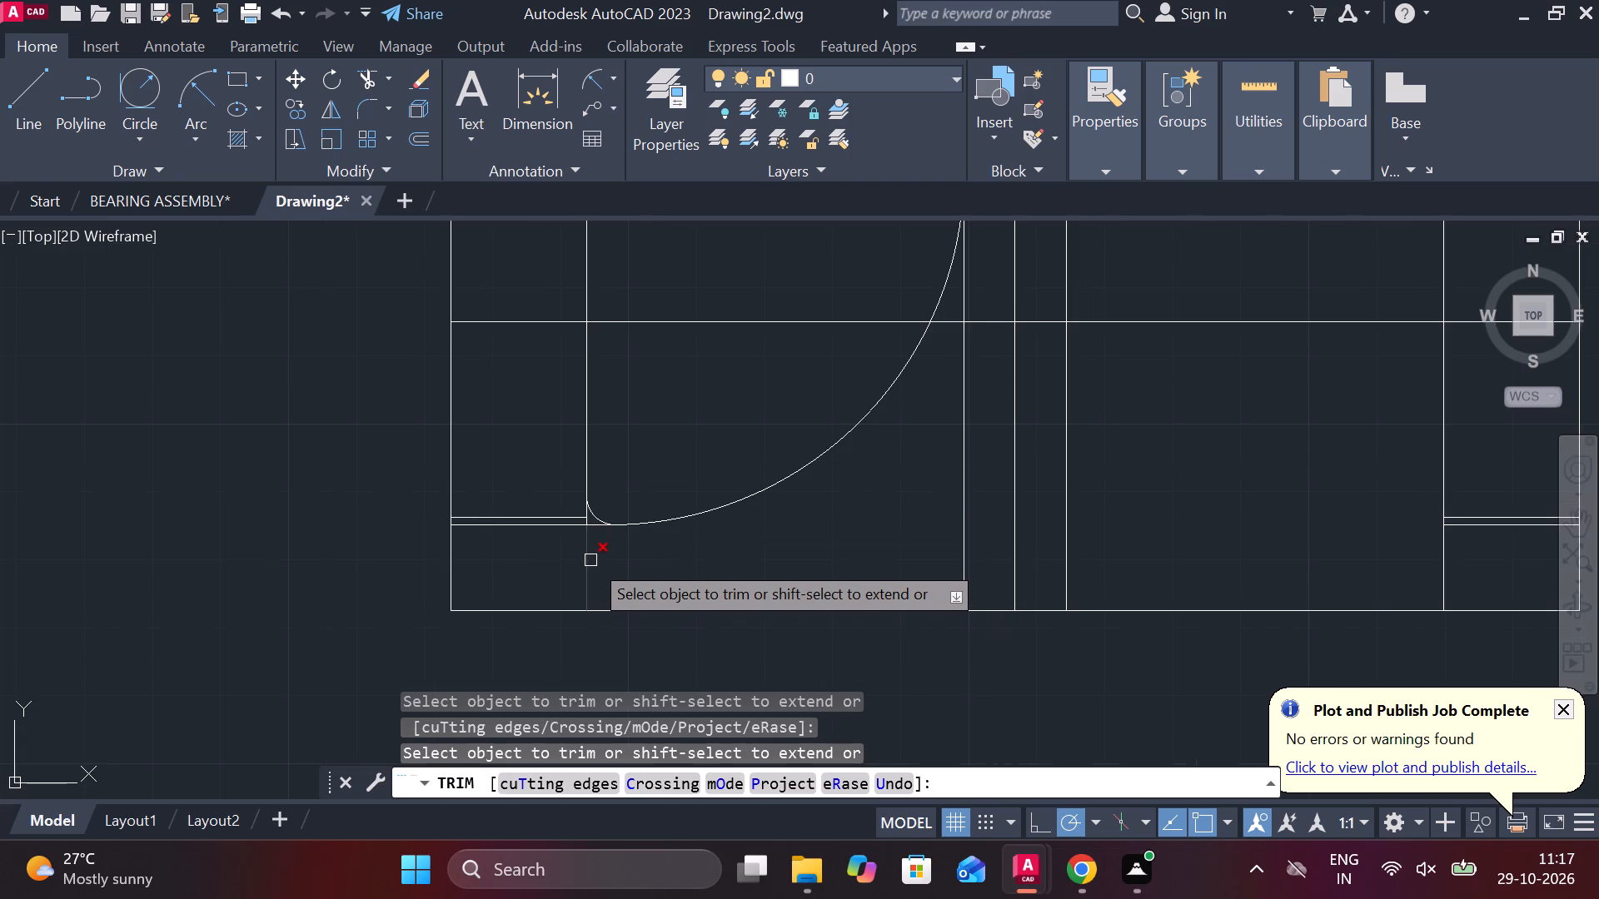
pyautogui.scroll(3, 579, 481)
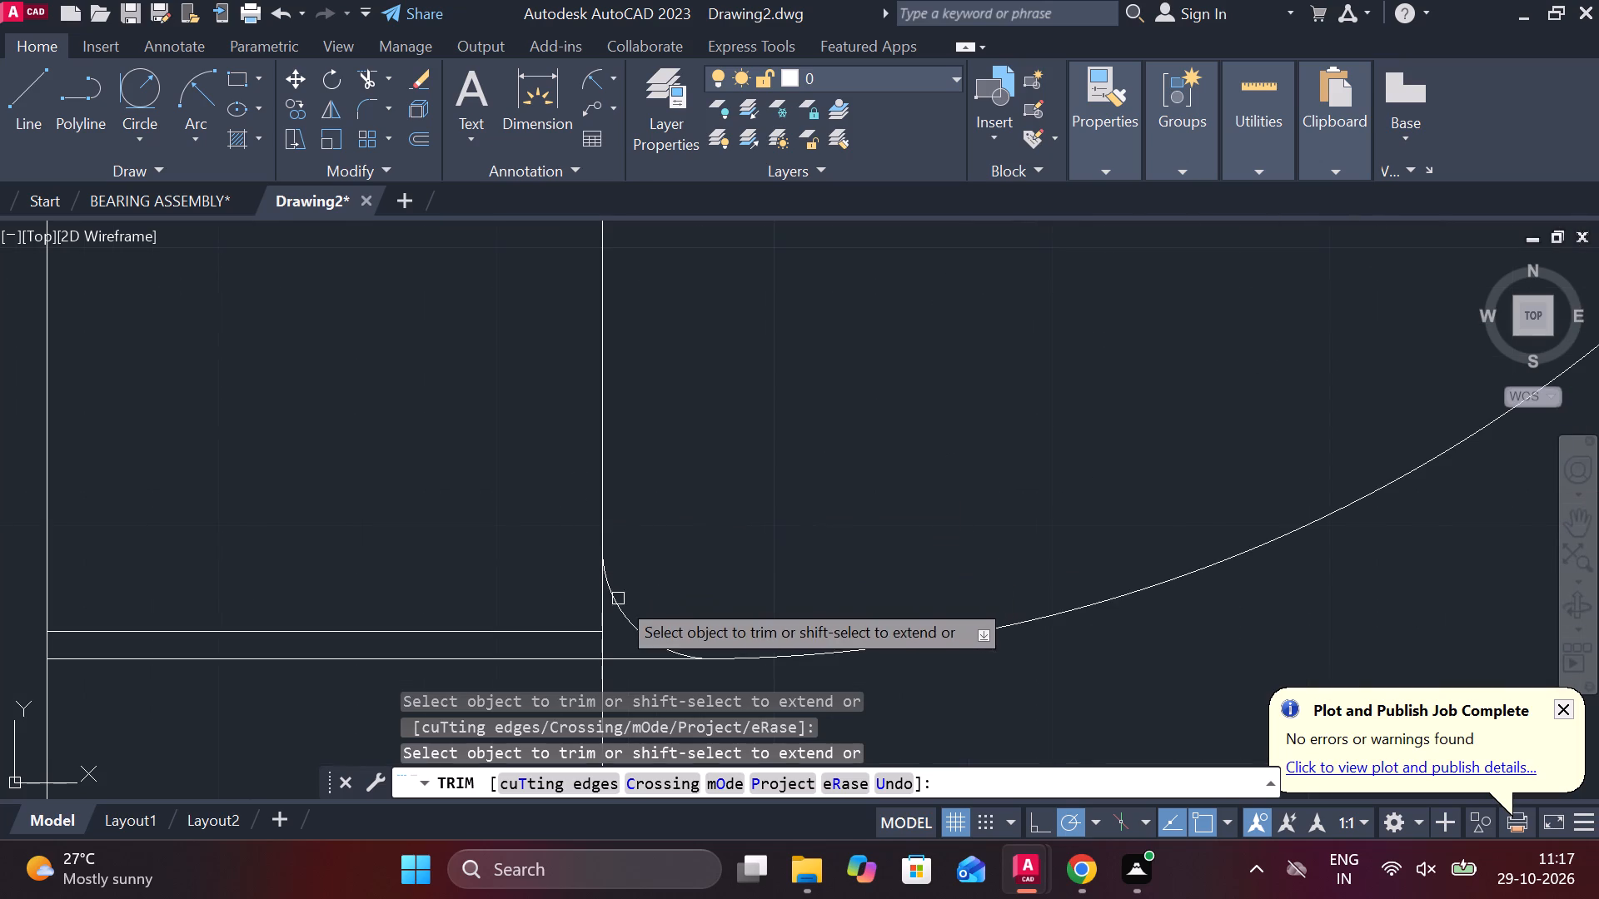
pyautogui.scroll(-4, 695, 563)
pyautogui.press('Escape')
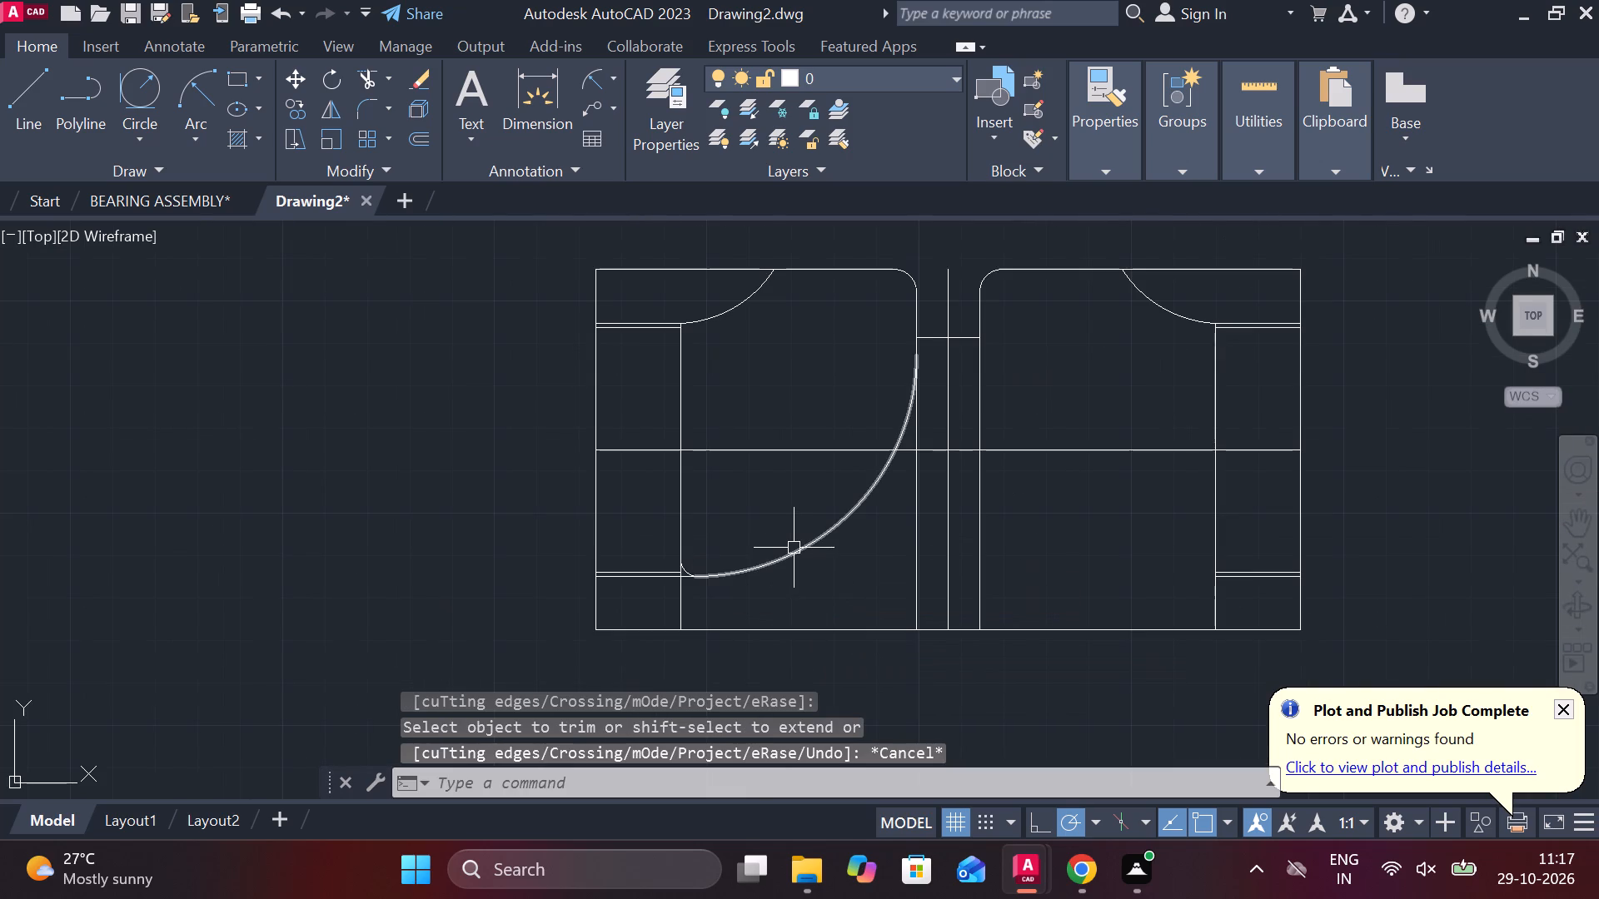
# Erase the large R52 arc and the small R4 corner arc in the left half.
pyautogui.click(794, 548)
pyautogui.write('E')
pyautogui.press('space')
pyautogui.scroll(3, 683, 598)
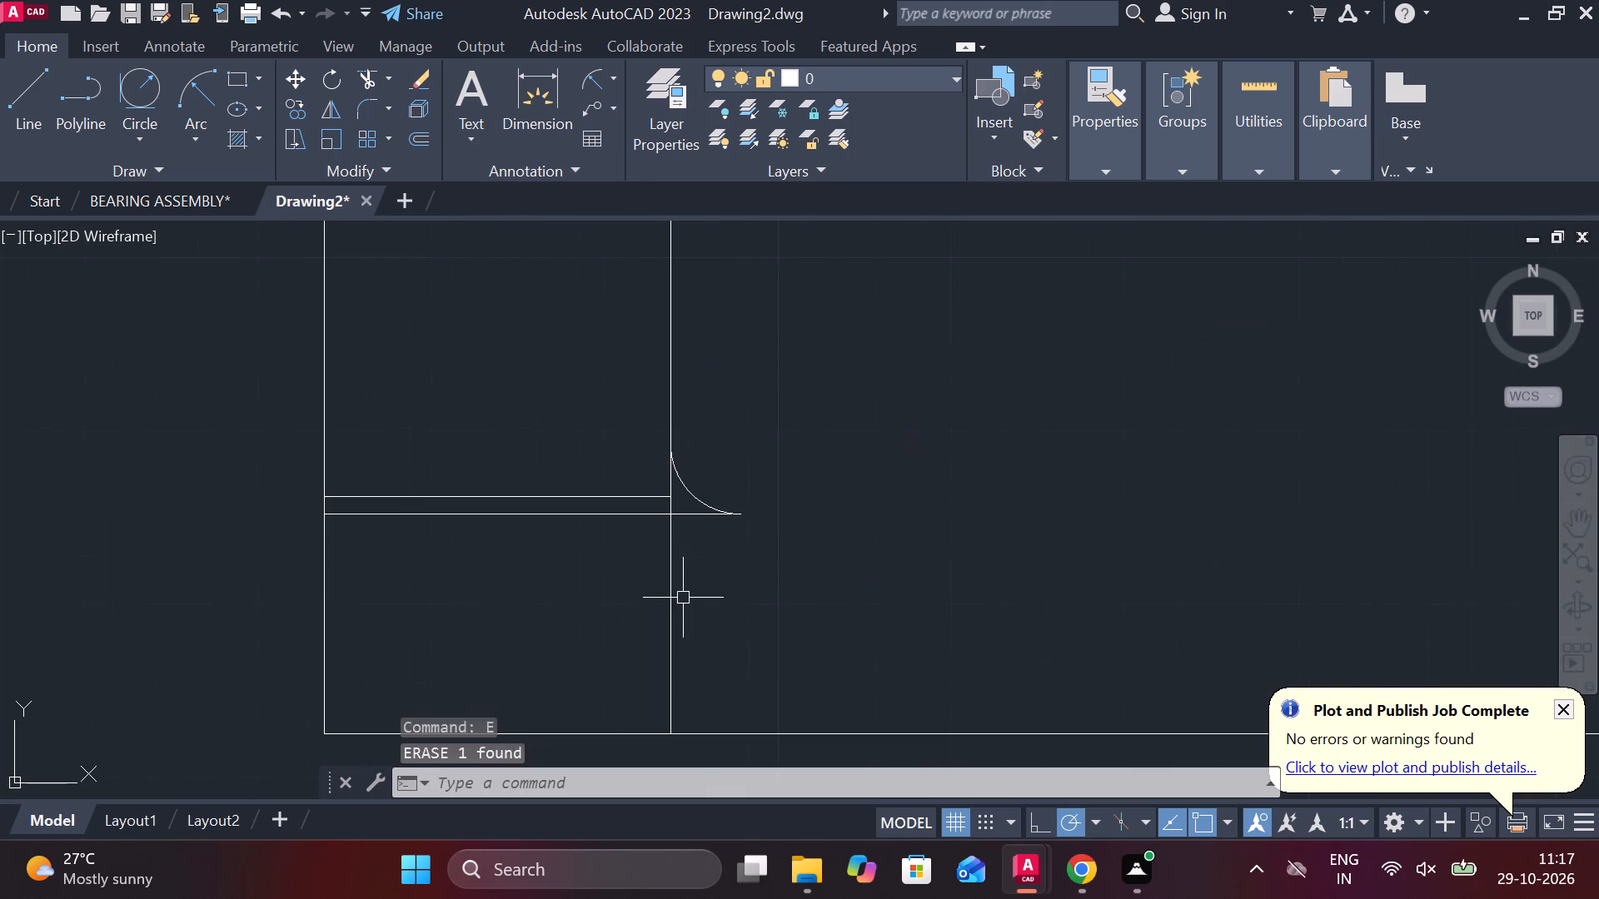
pyautogui.click(690, 486)
pyautogui.press('e')
pyautogui.press('space')
# Trim the stub of the lower horizontal line that extends past the left strip's inner vertical.
pyautogui.write('TR')
pyautogui.press('space')
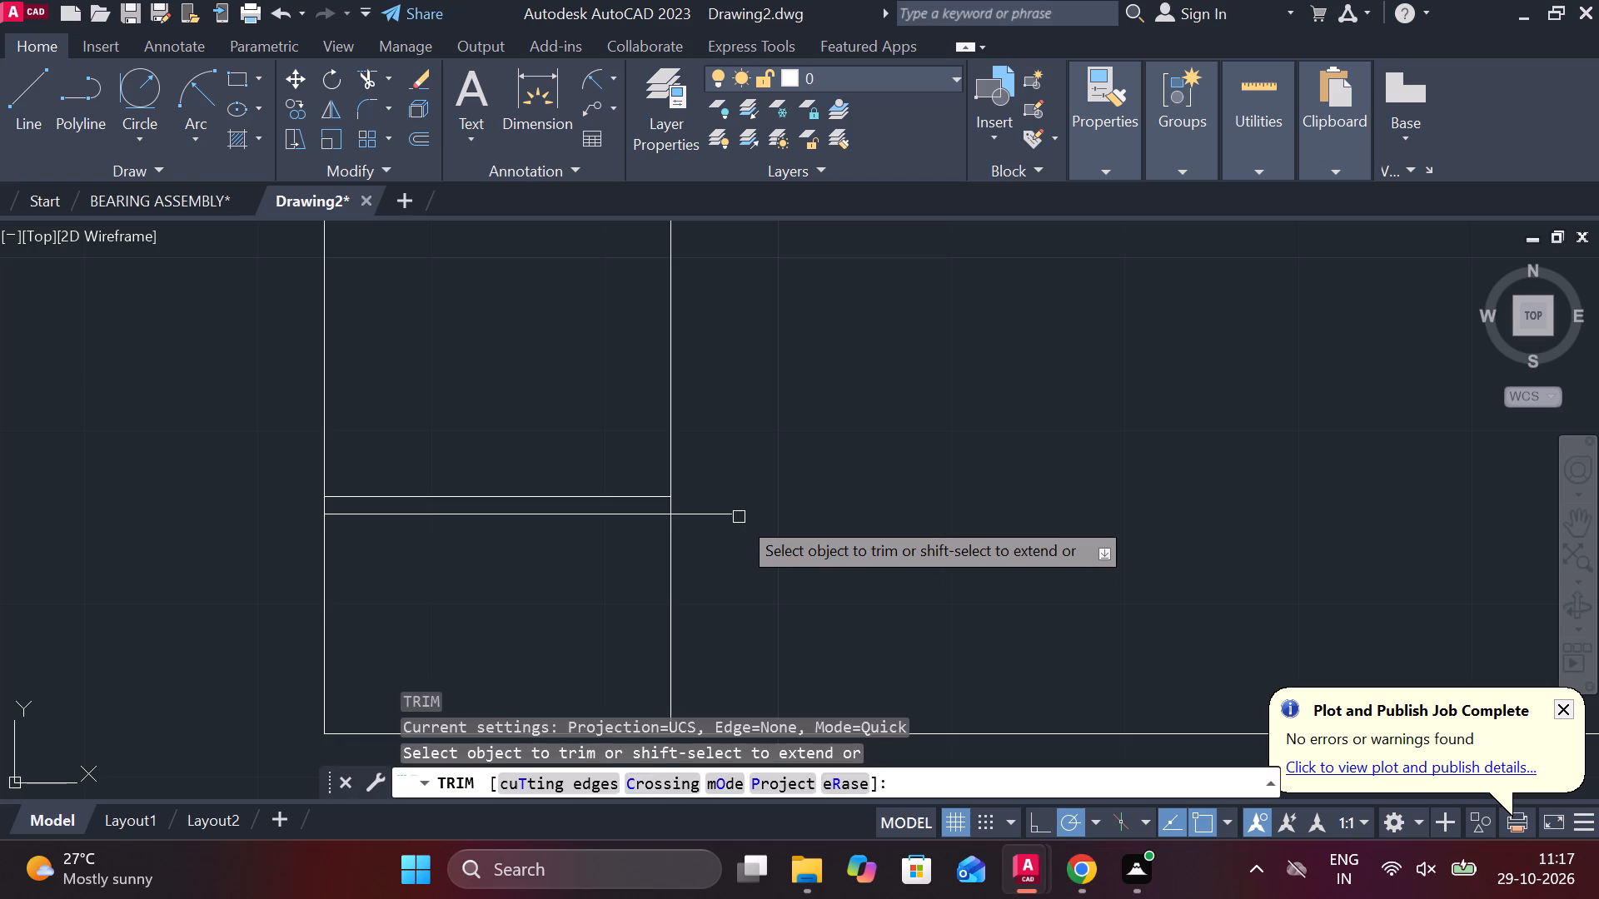
pyautogui.click(739, 517)
pyautogui.click(686, 505)
pyautogui.scroll(-2, 747, 502)
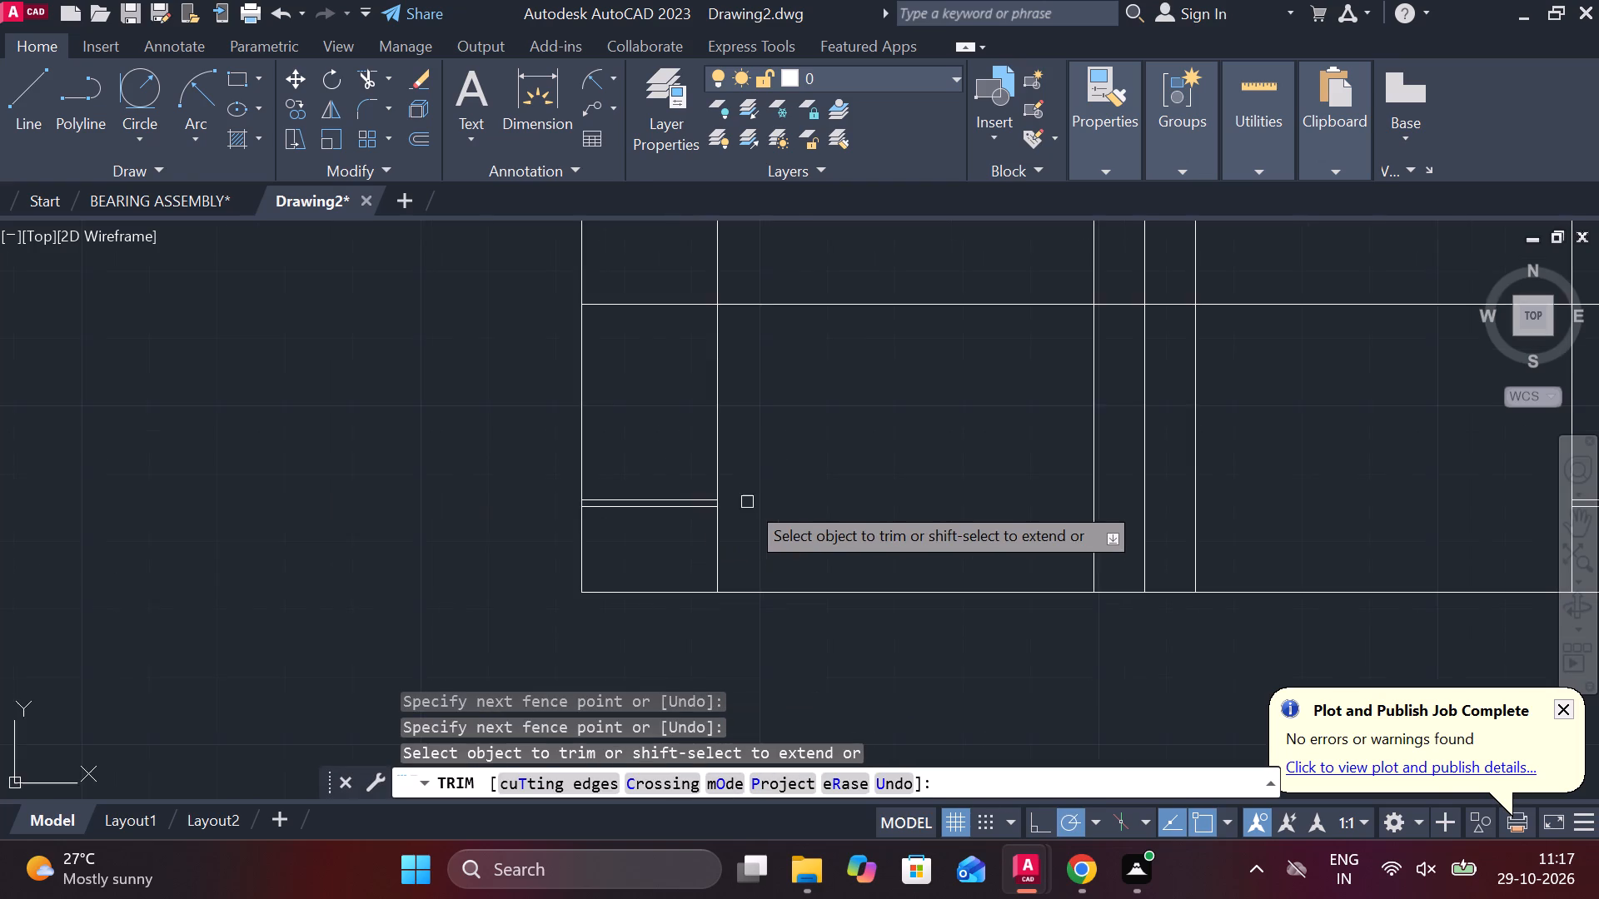
pyautogui.scroll(-1, 747, 502)
pyautogui.middleClick(761, 498)
pyautogui.scroll(1, 788, 313)
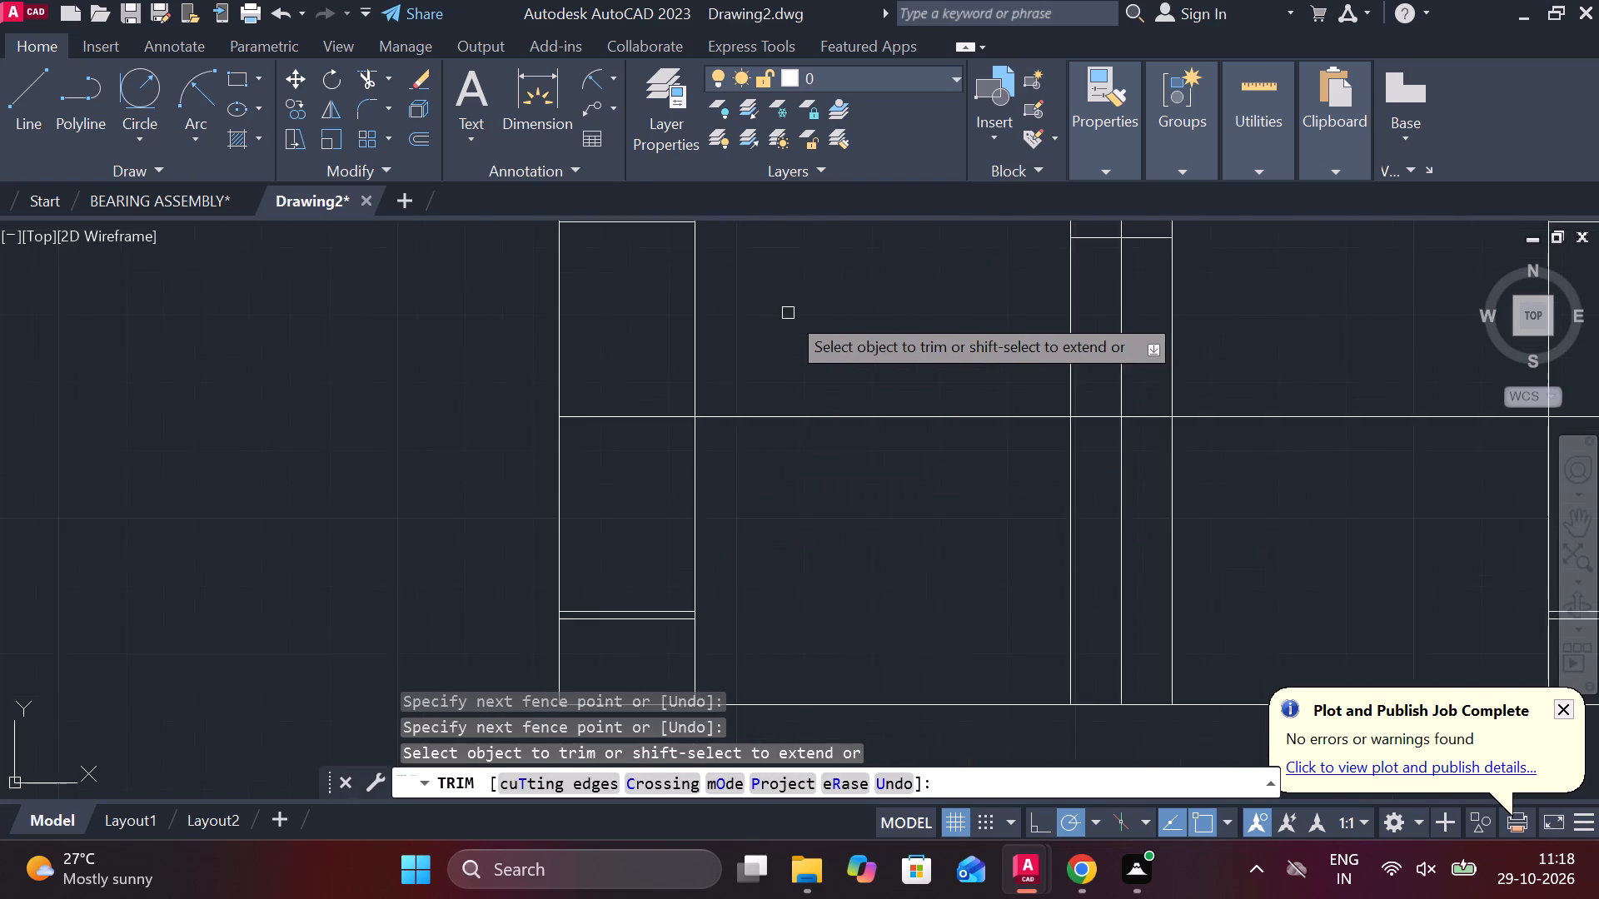
pyautogui.scroll(1, 788, 313)
pyautogui.moveTo(789, 313); pyautogui.dragTo(839, 478, button='middle')
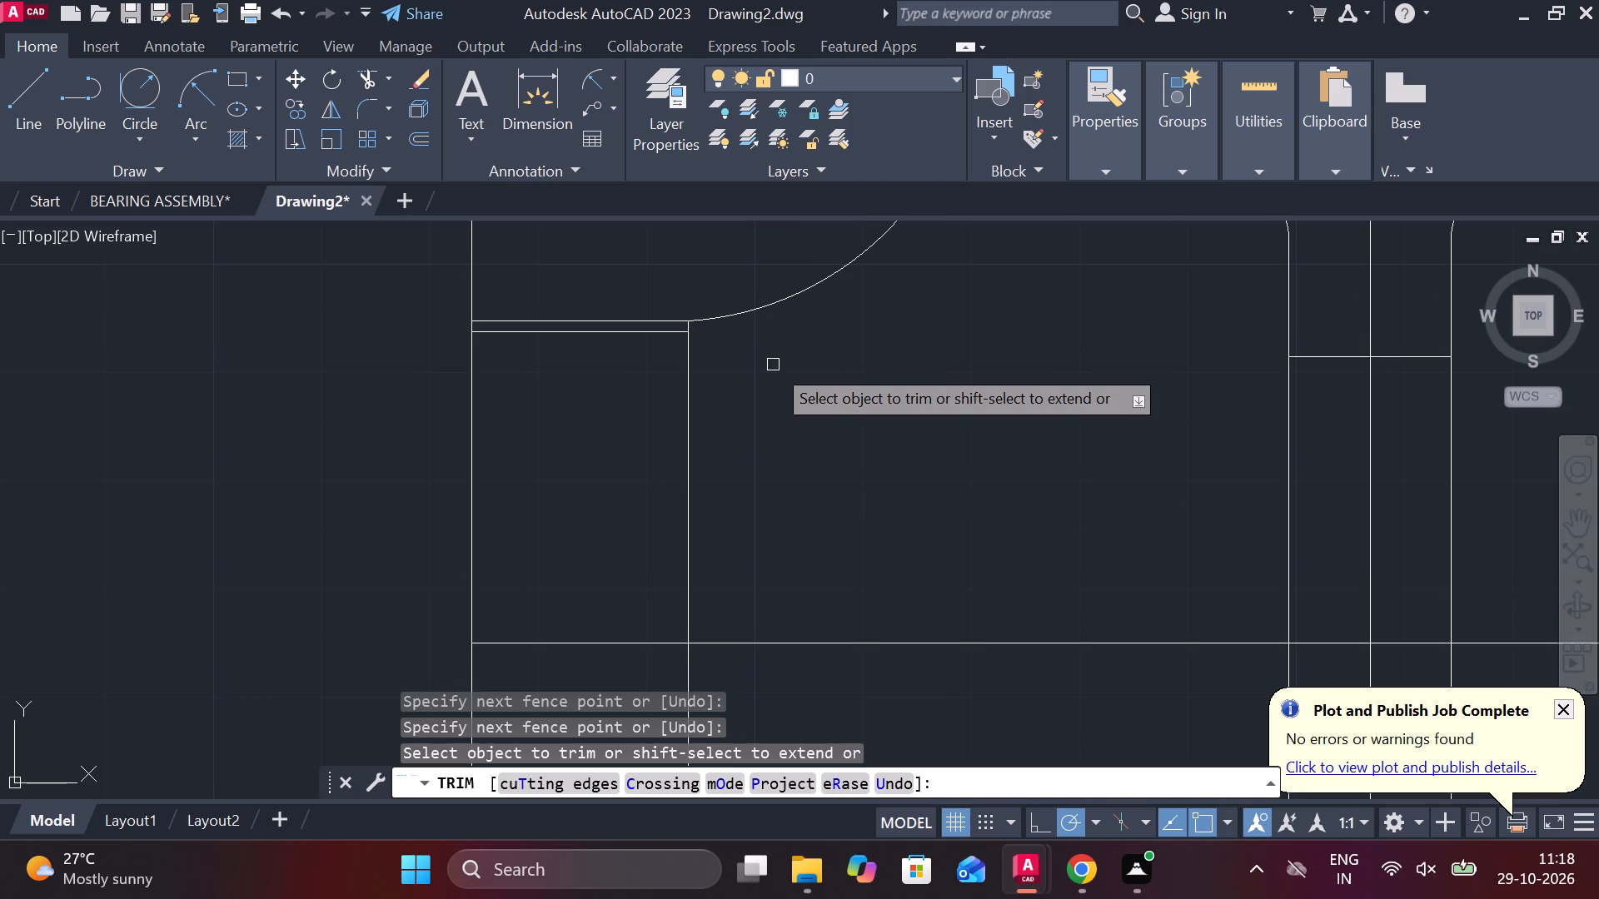
pyautogui.scroll(-1, 781, 365)
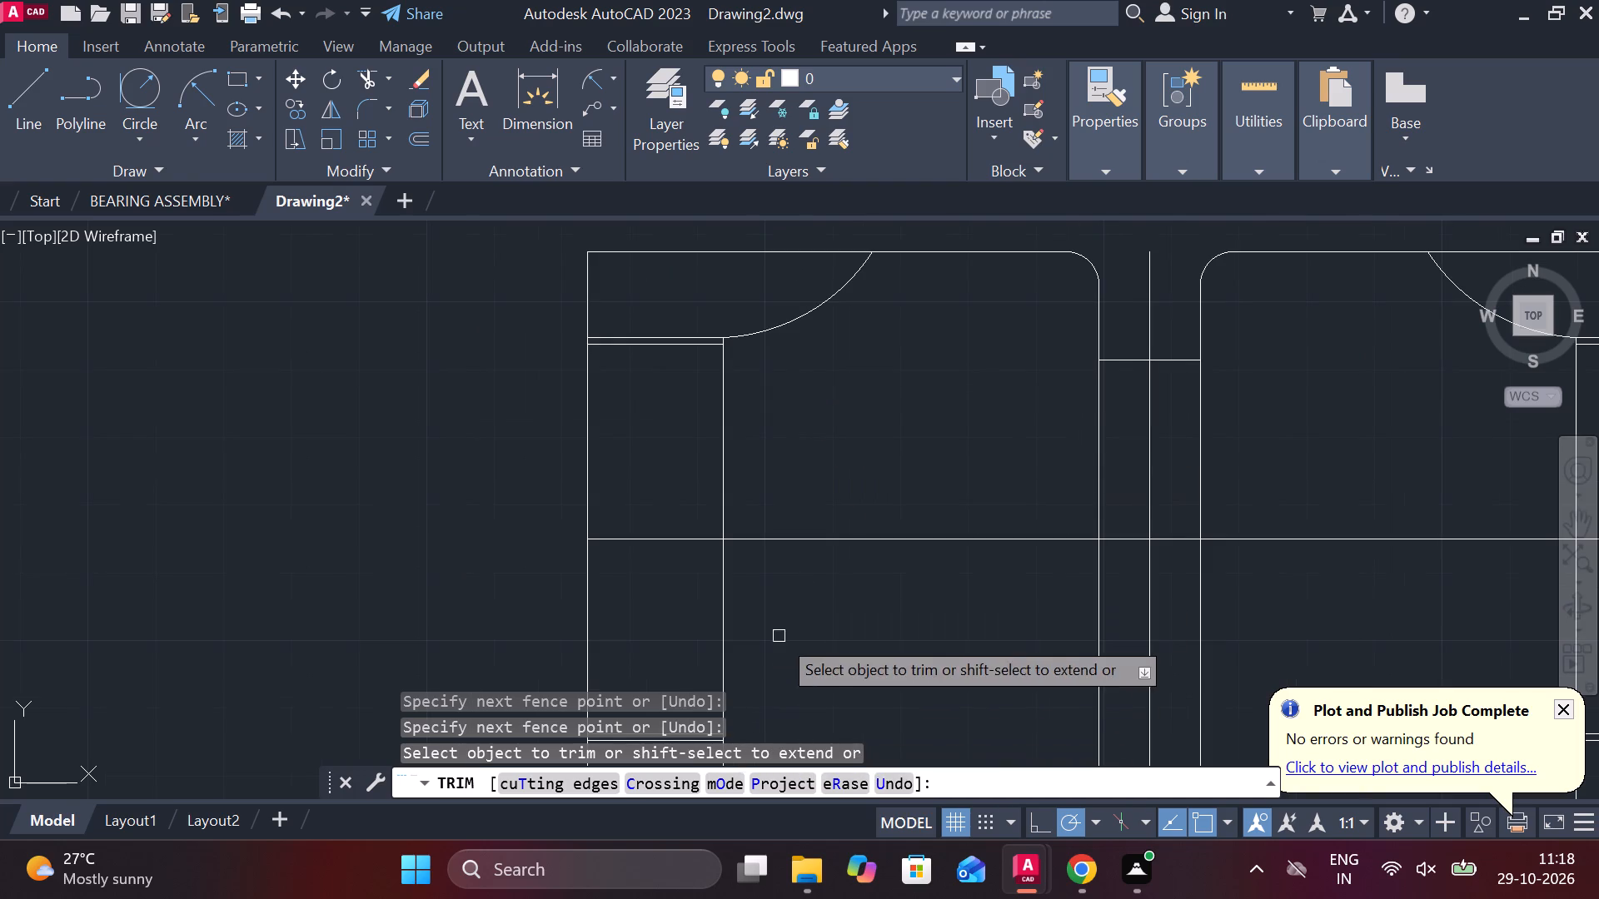
pyautogui.moveTo(779, 636); pyautogui.dragTo(735, 465, button='middle')
pyautogui.scroll(1, 727, 549)
pyautogui.press('Escape')
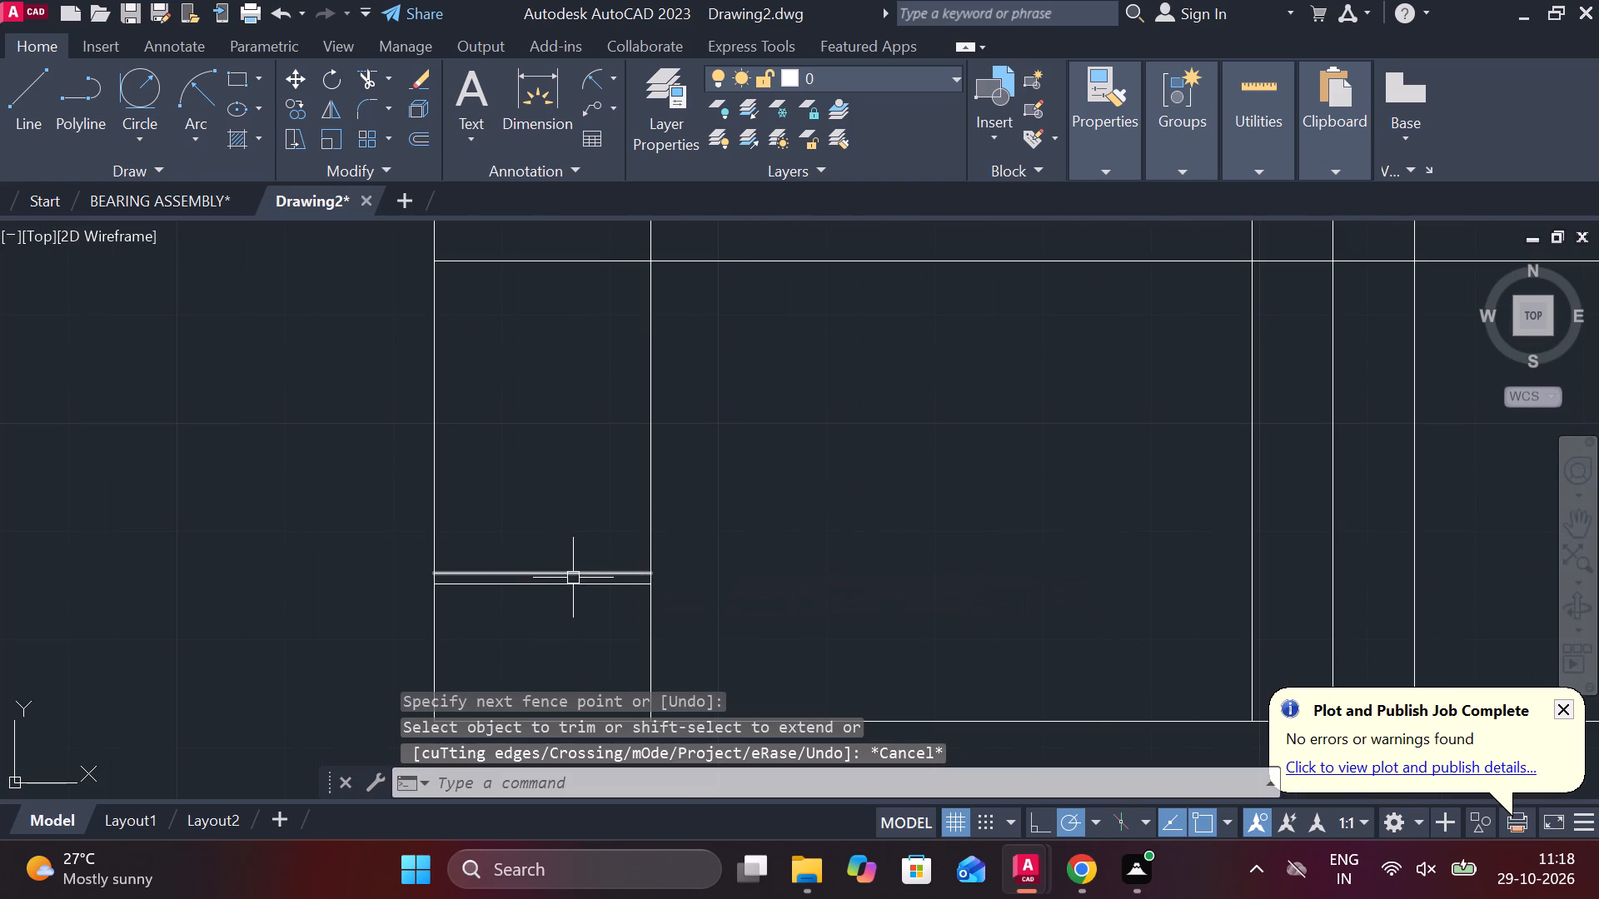
# Offset the lower horizontal line of the left strip's bottom pair 1 downward.
pyautogui.click(586, 584)
pyautogui.press('o')
pyautogui.press('Return')
pyautogui.press('Return')
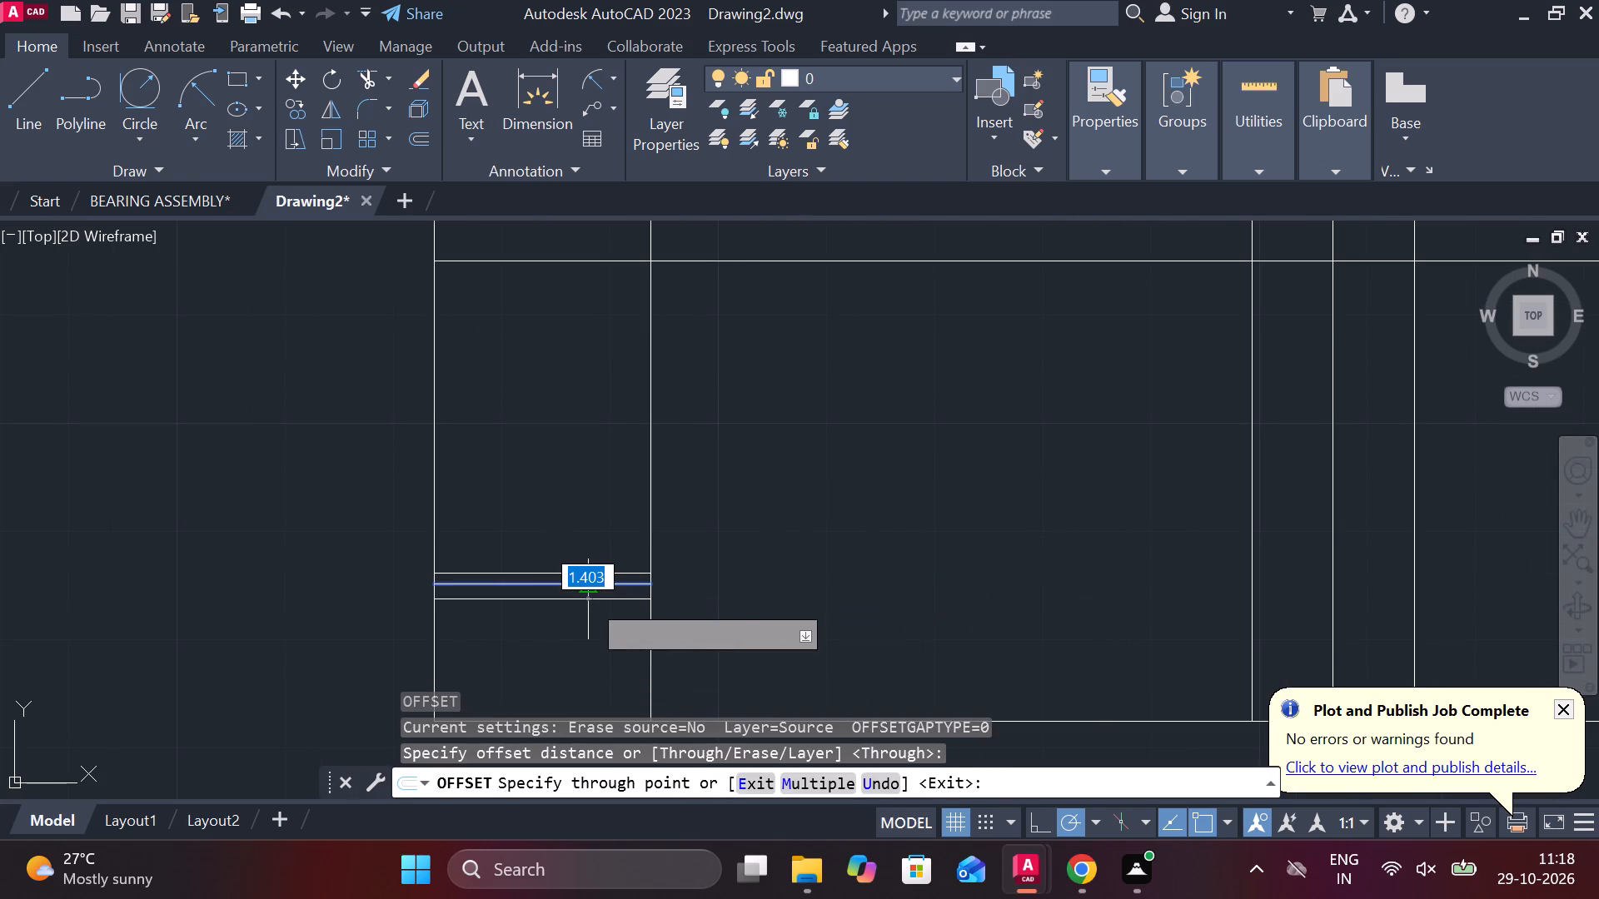
pyautogui.write('1')
pyautogui.press('space')
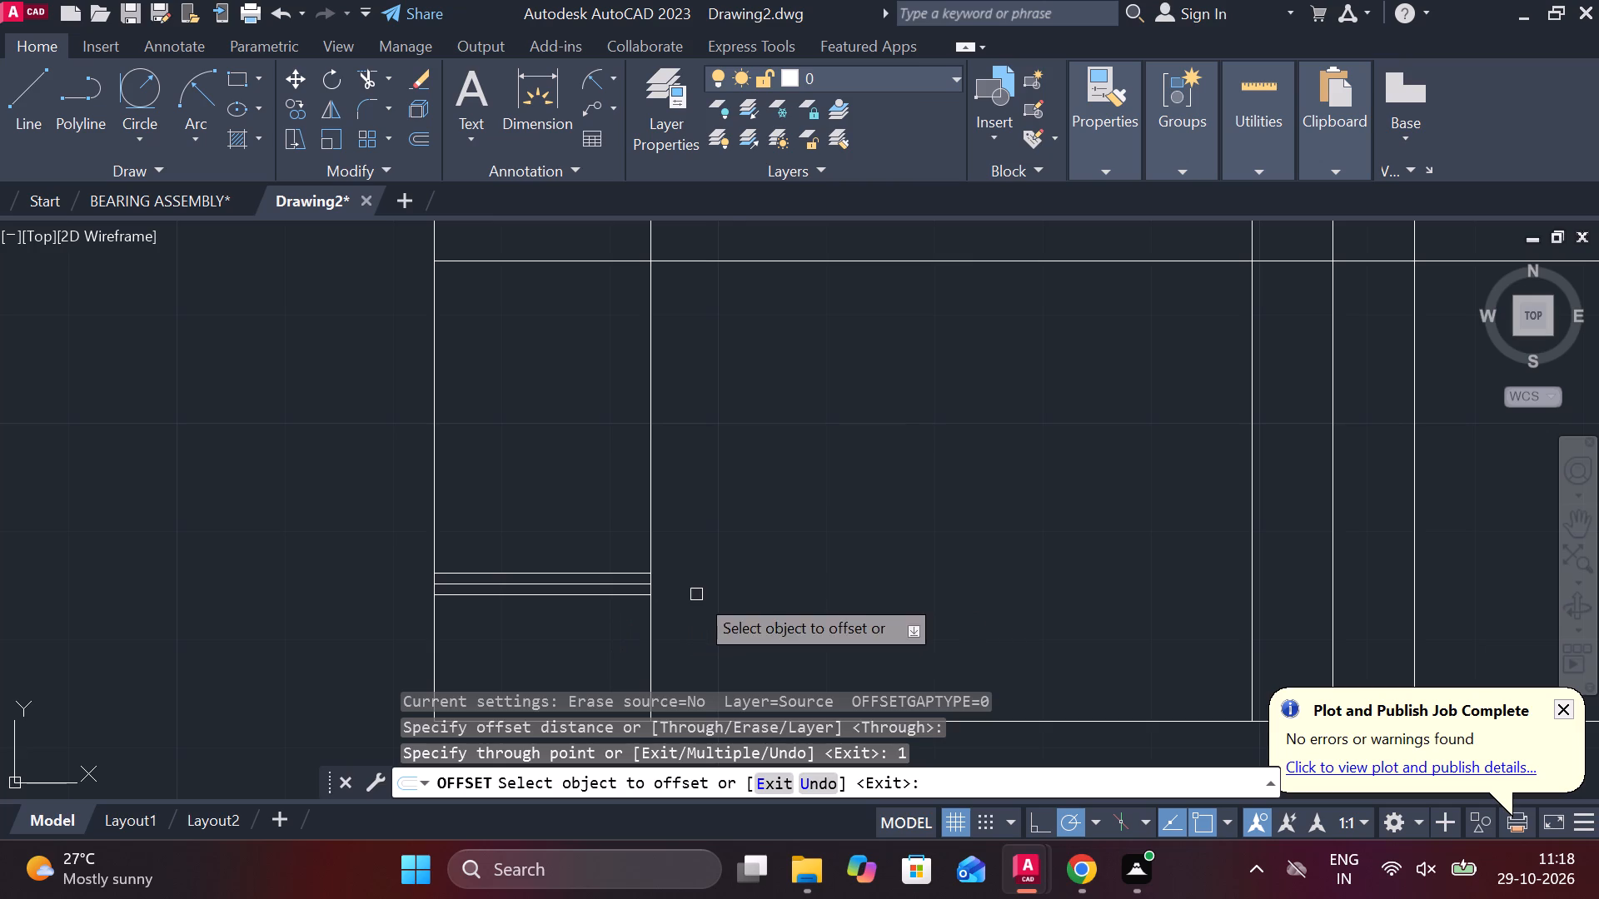
pyautogui.press('Escape')
# Stretch the new offset line's inner end to the left vertical of the central gap.
pyautogui.click(633, 599)
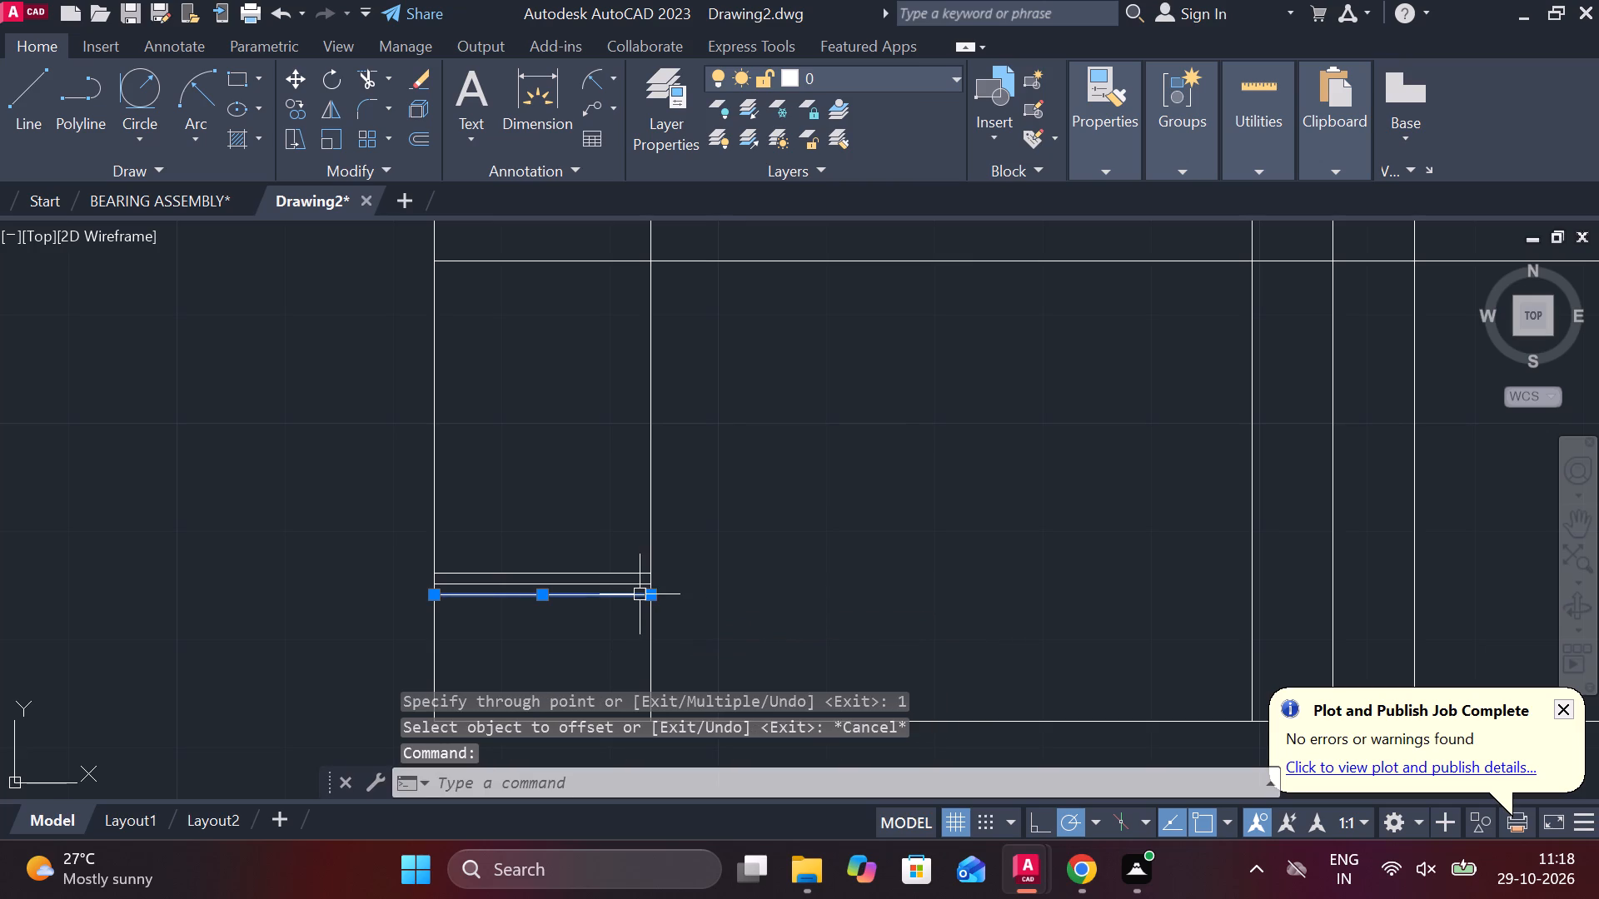
pyautogui.click(650, 594)
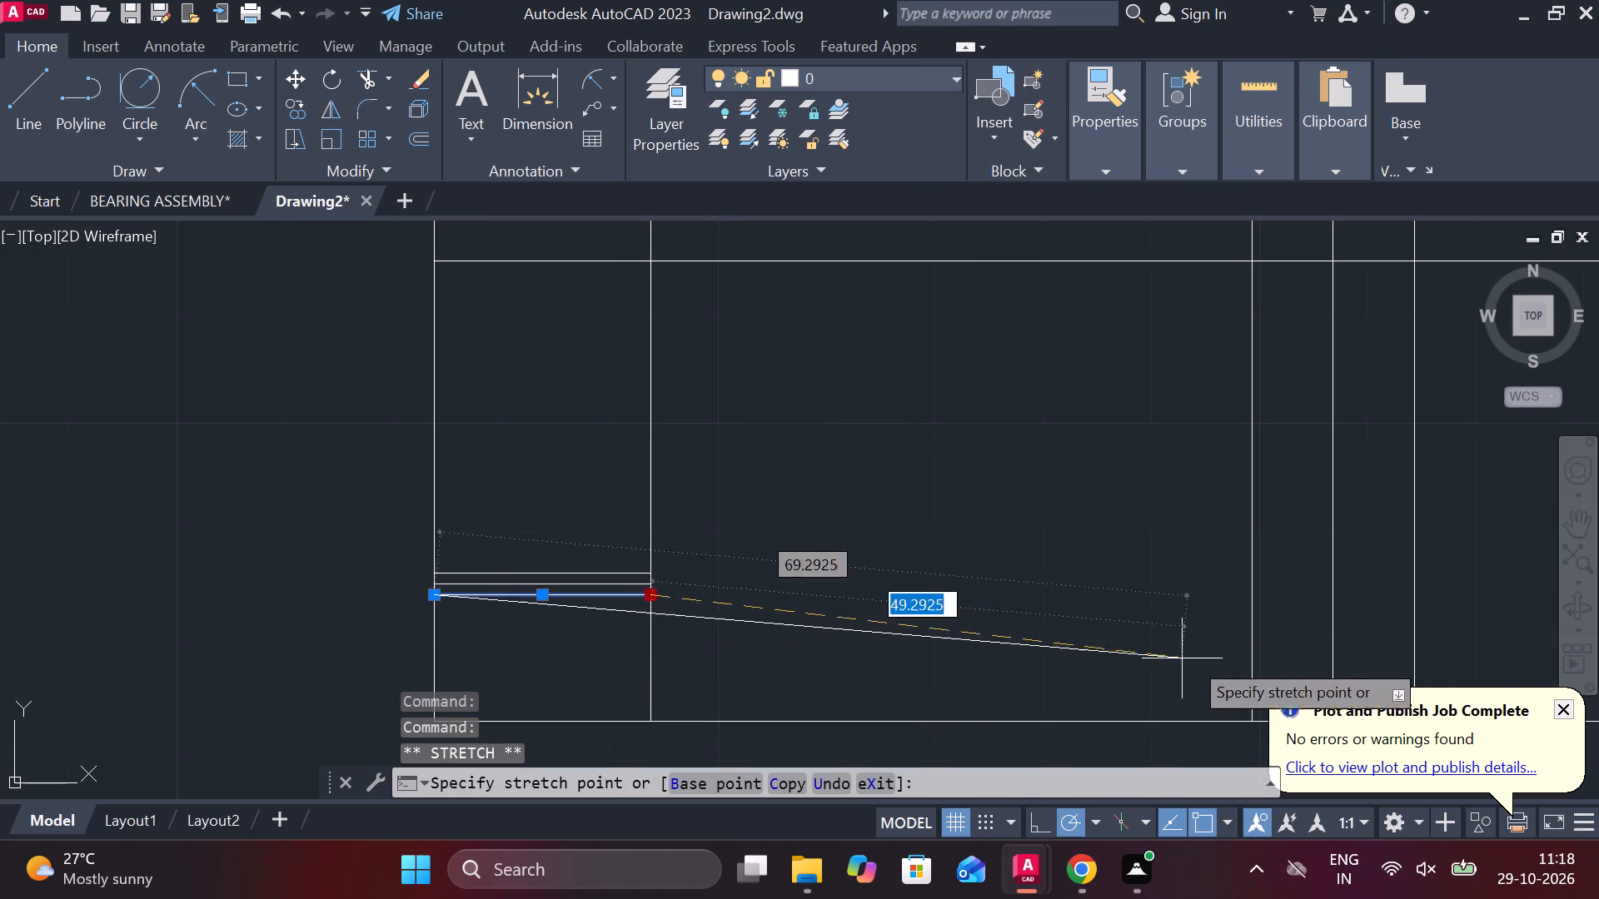
pyautogui.click(1250, 602)
pyautogui.press('Escape')
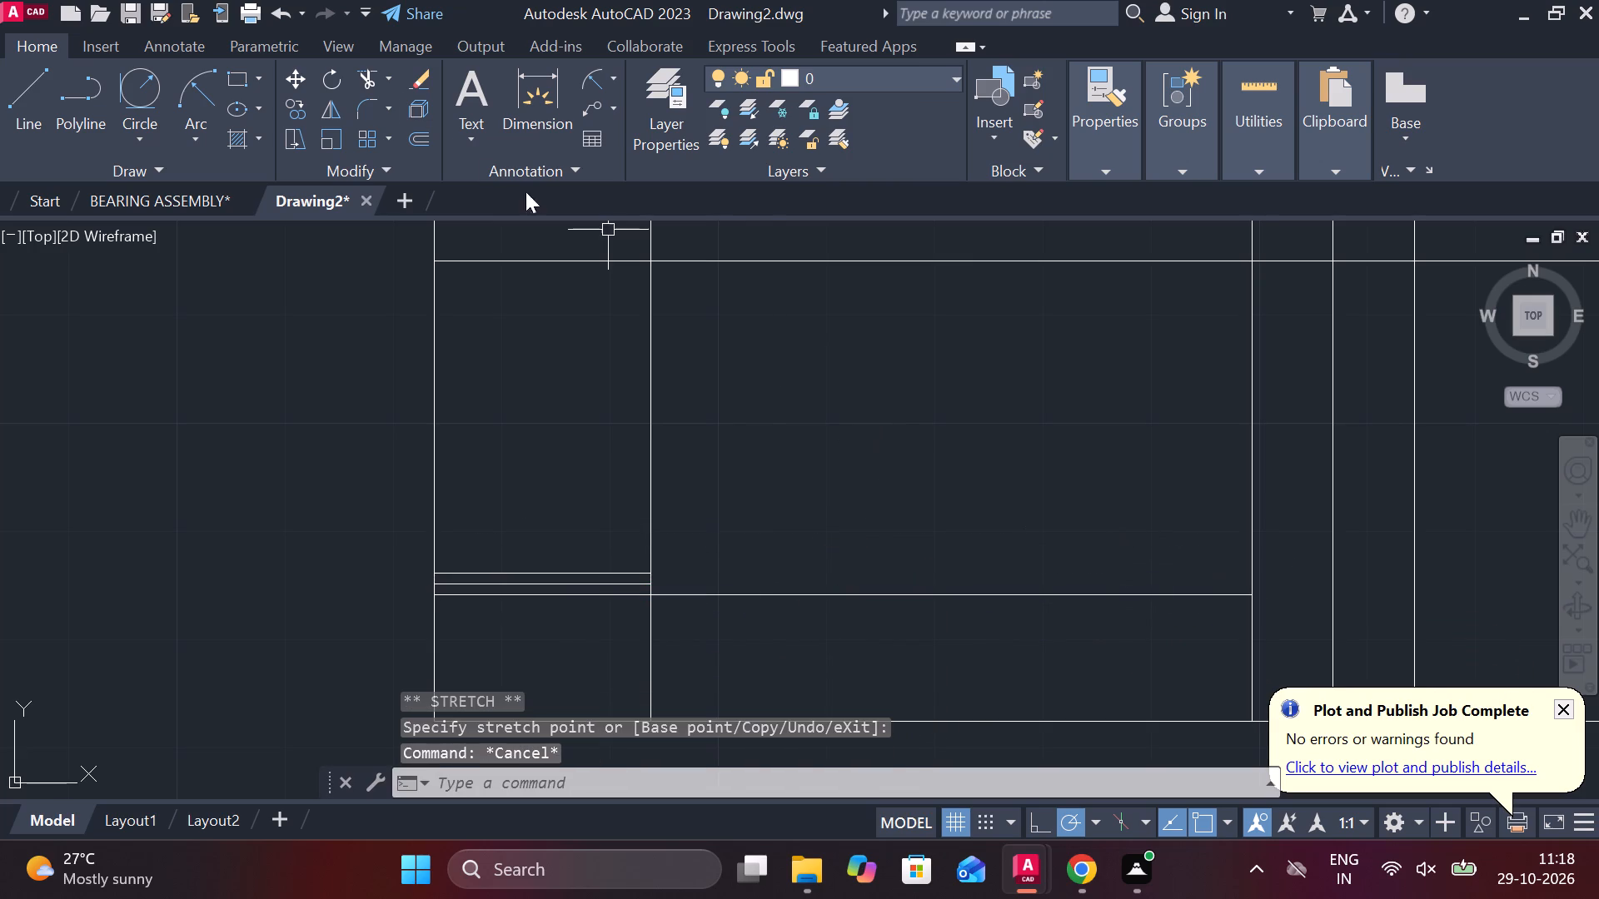
# Draw a radius 52 circle tangent to the central gap's left vertical and the stretched horizontal line.
pyautogui.scroll(-2, 920, 395)
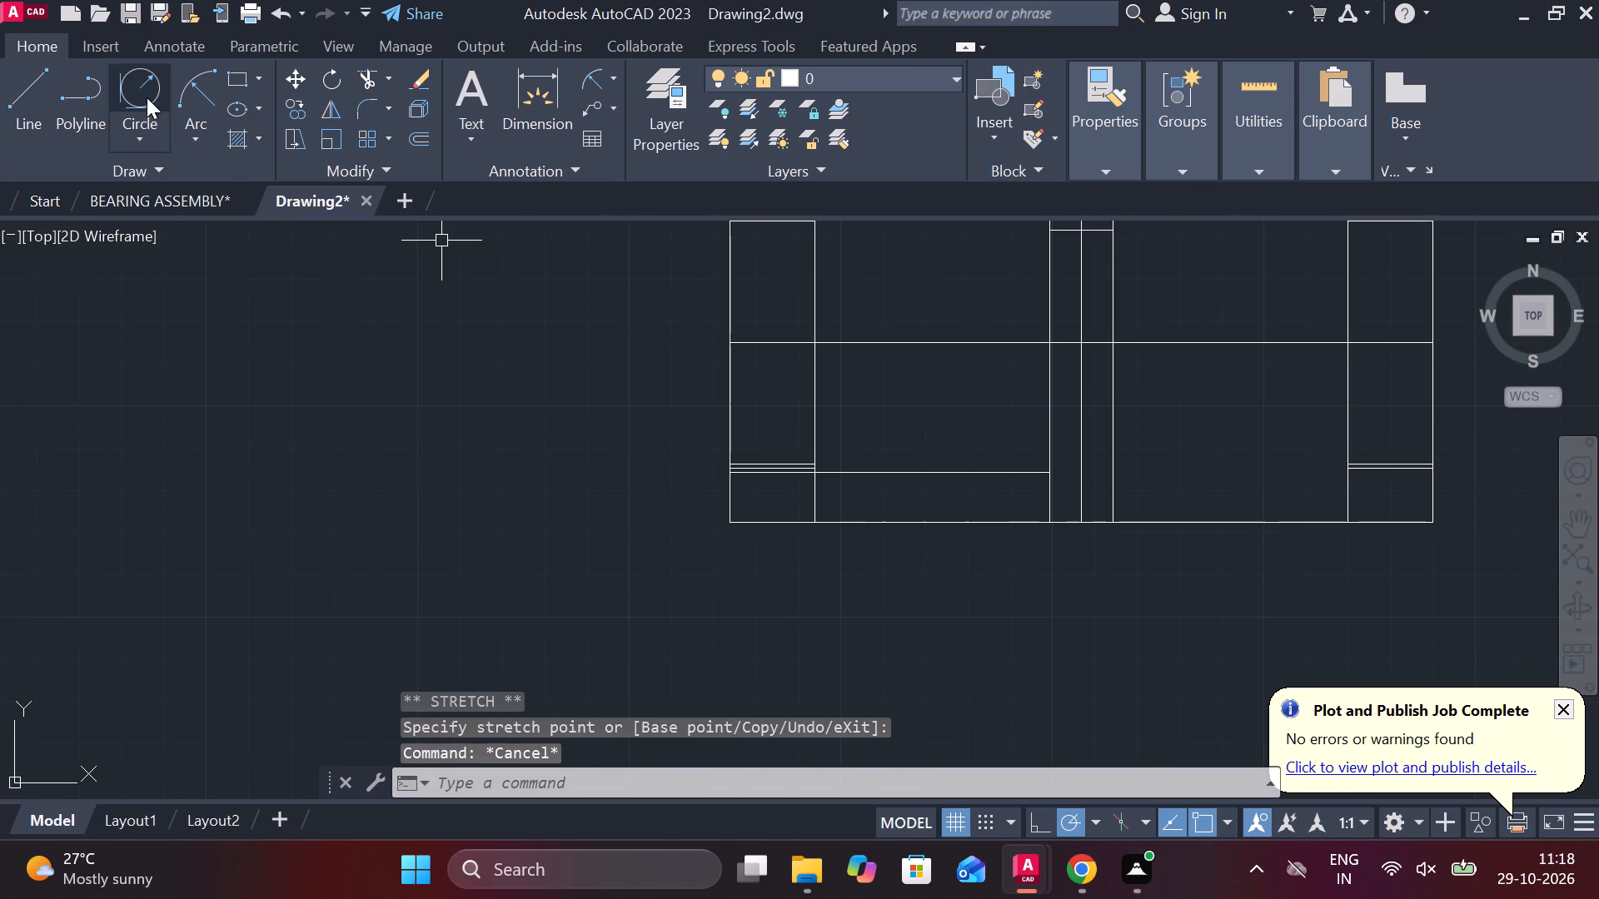
pyautogui.click(132, 92)
pyautogui.click(1053, 274)
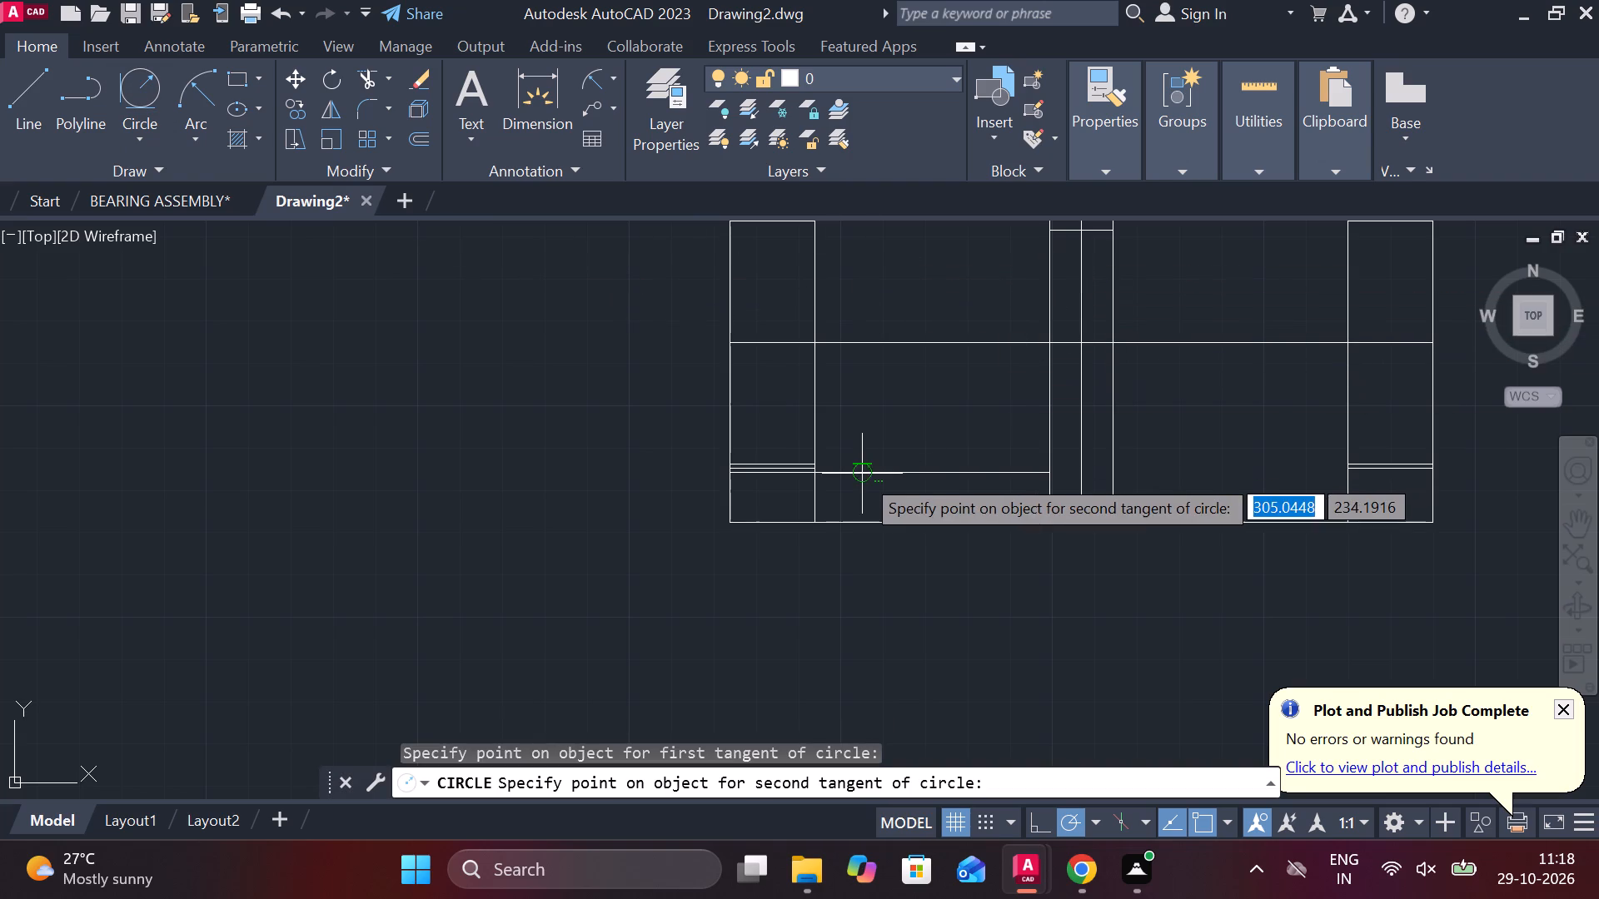
pyautogui.click(862, 475)
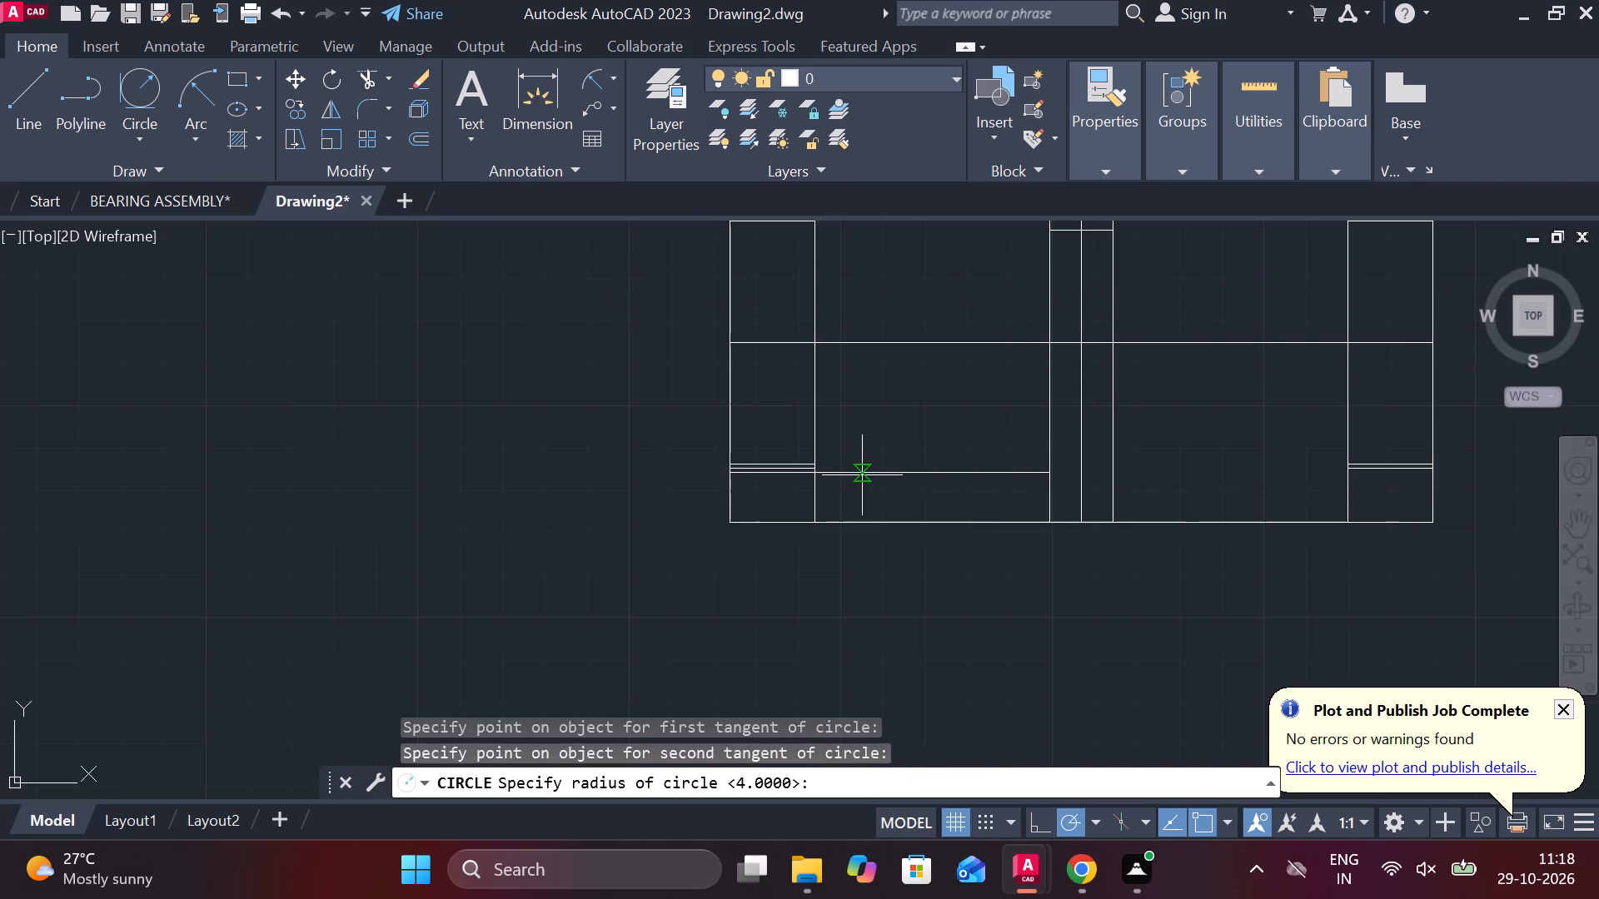
pyautogui.write('52')
pyautogui.press('Return')
pyautogui.press('Escape')
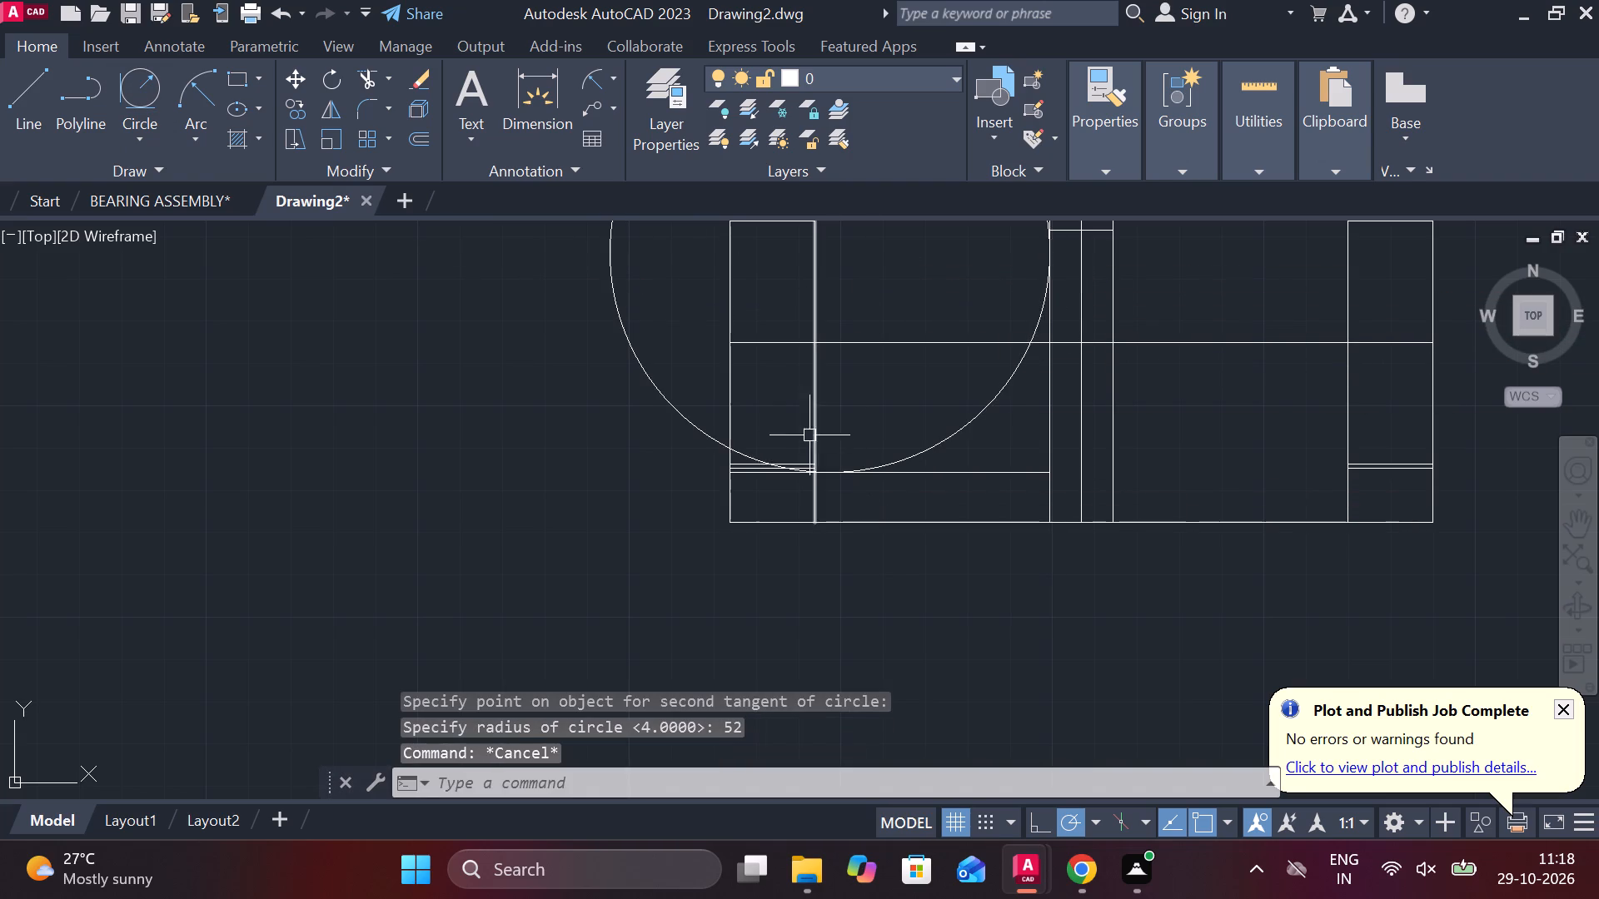
# Trim the R52 circle to its lower-right arc inside the left half, and trim the stretched line beyond the tangent point.
pyautogui.write('TR')
pyautogui.press('space')
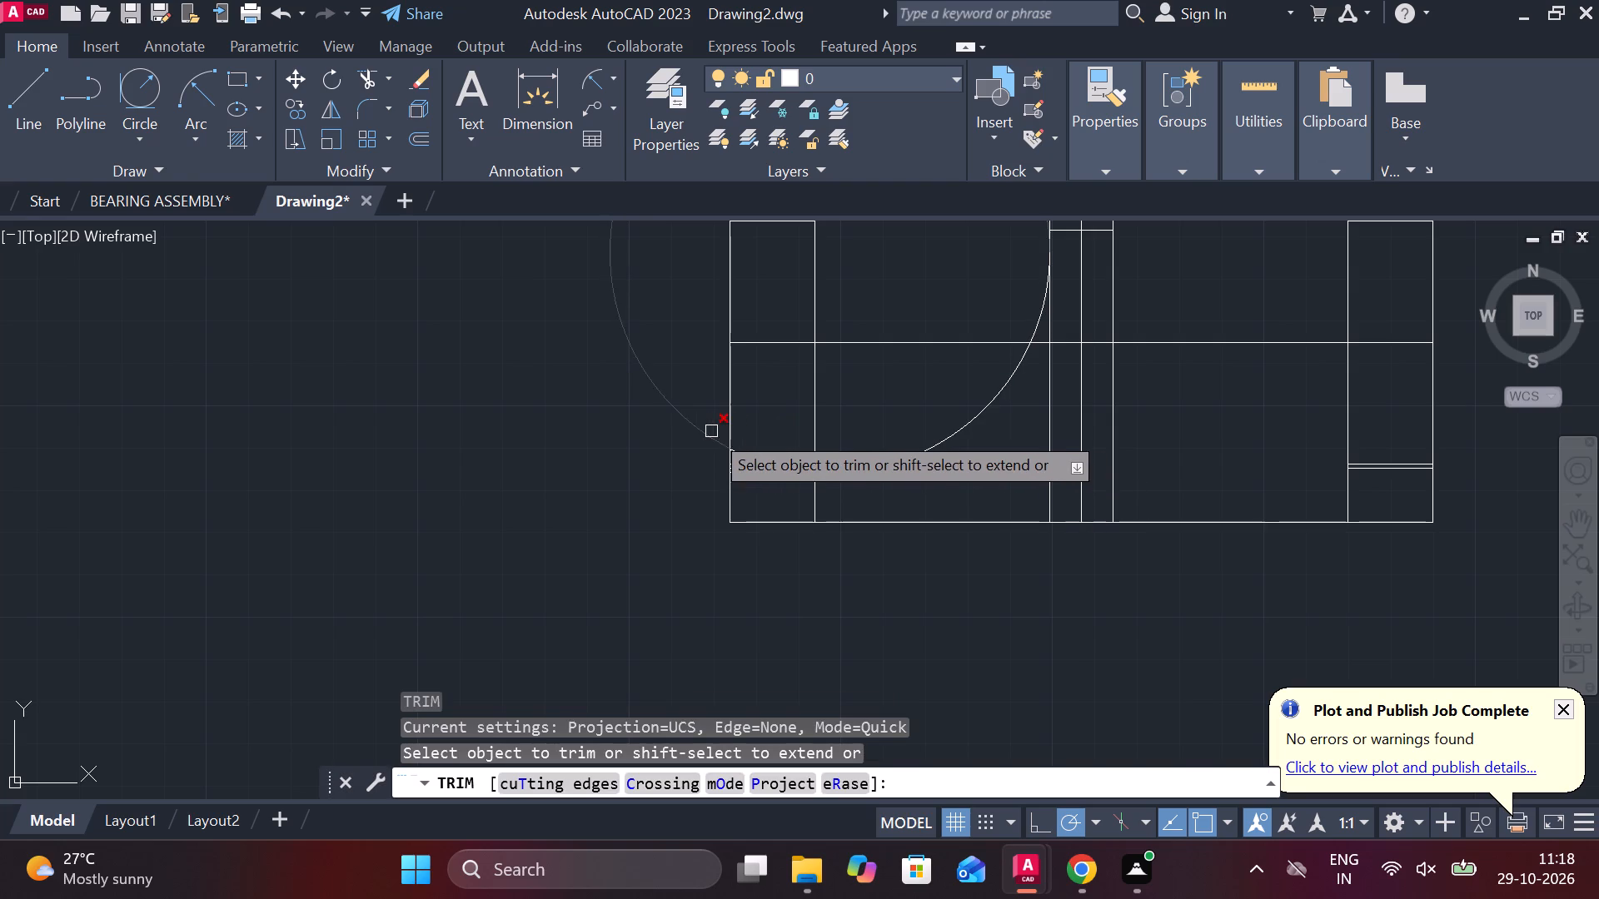
pyautogui.click(700, 431)
pyautogui.scroll(3, 743, 445)
pyautogui.click(770, 494)
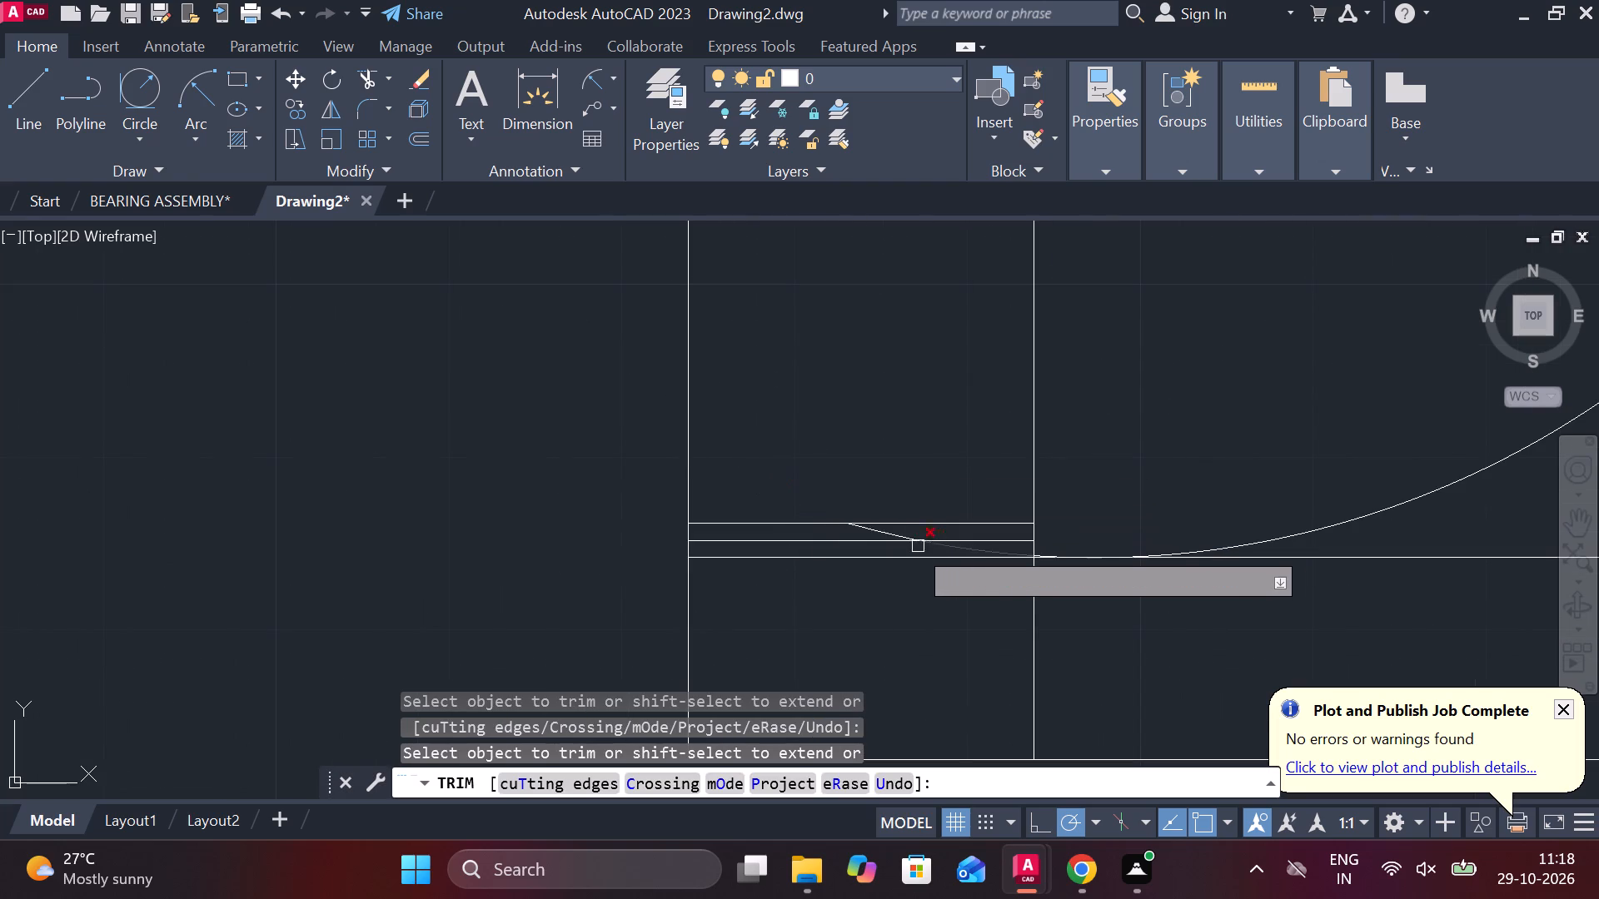
pyautogui.click(893, 539)
pyautogui.click(959, 552)
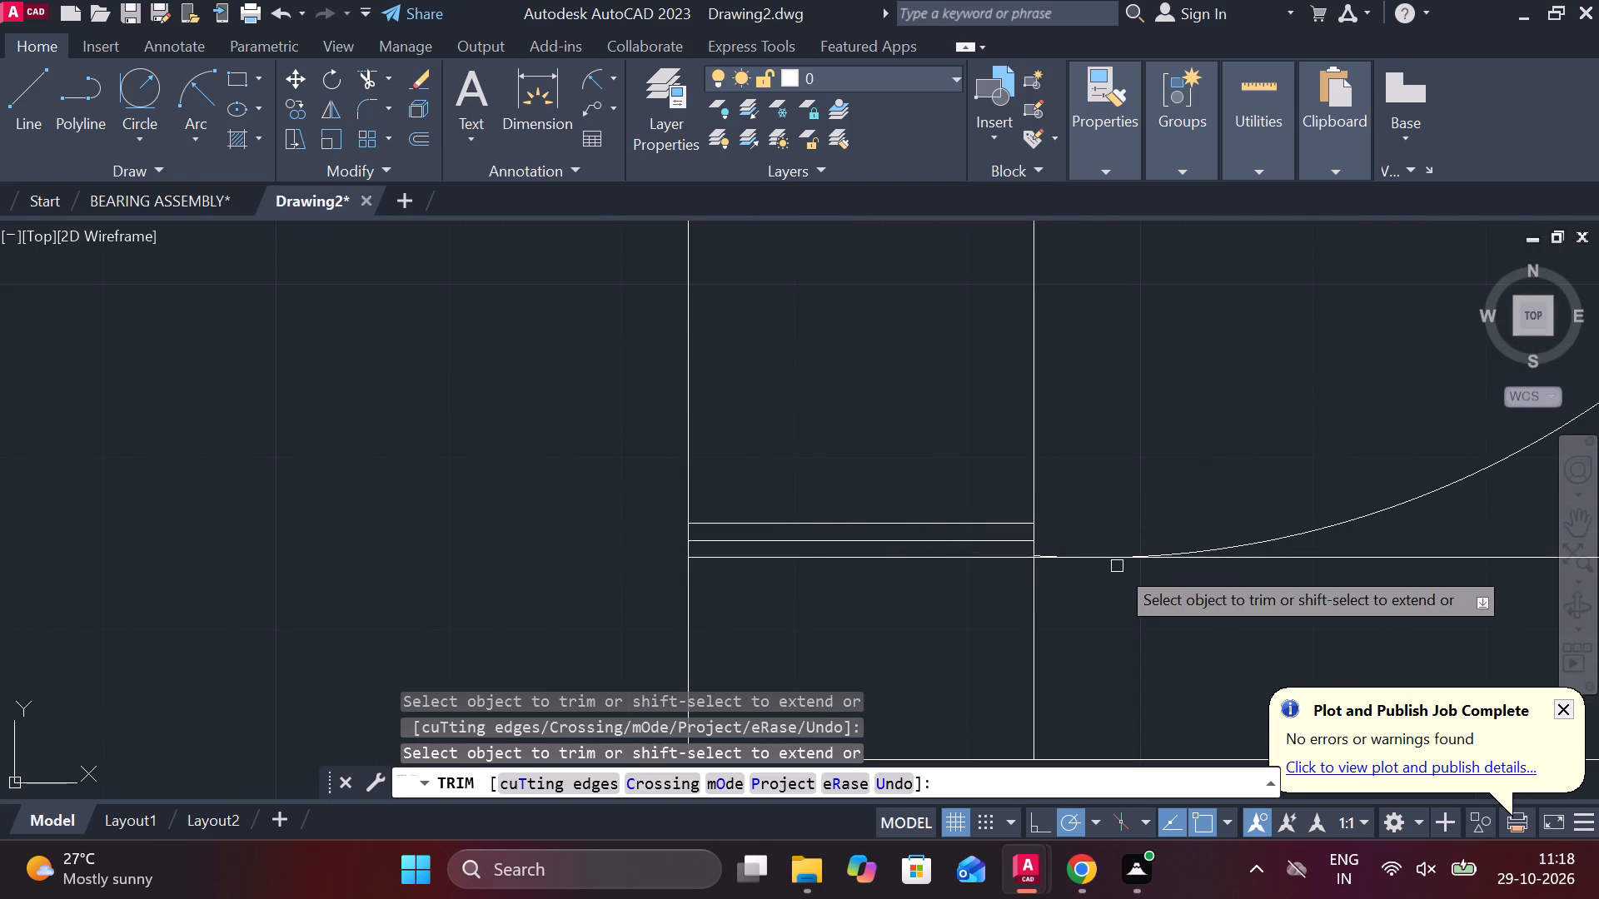
pyautogui.doubleClick(1211, 559)
pyautogui.scroll(3, 1044, 556)
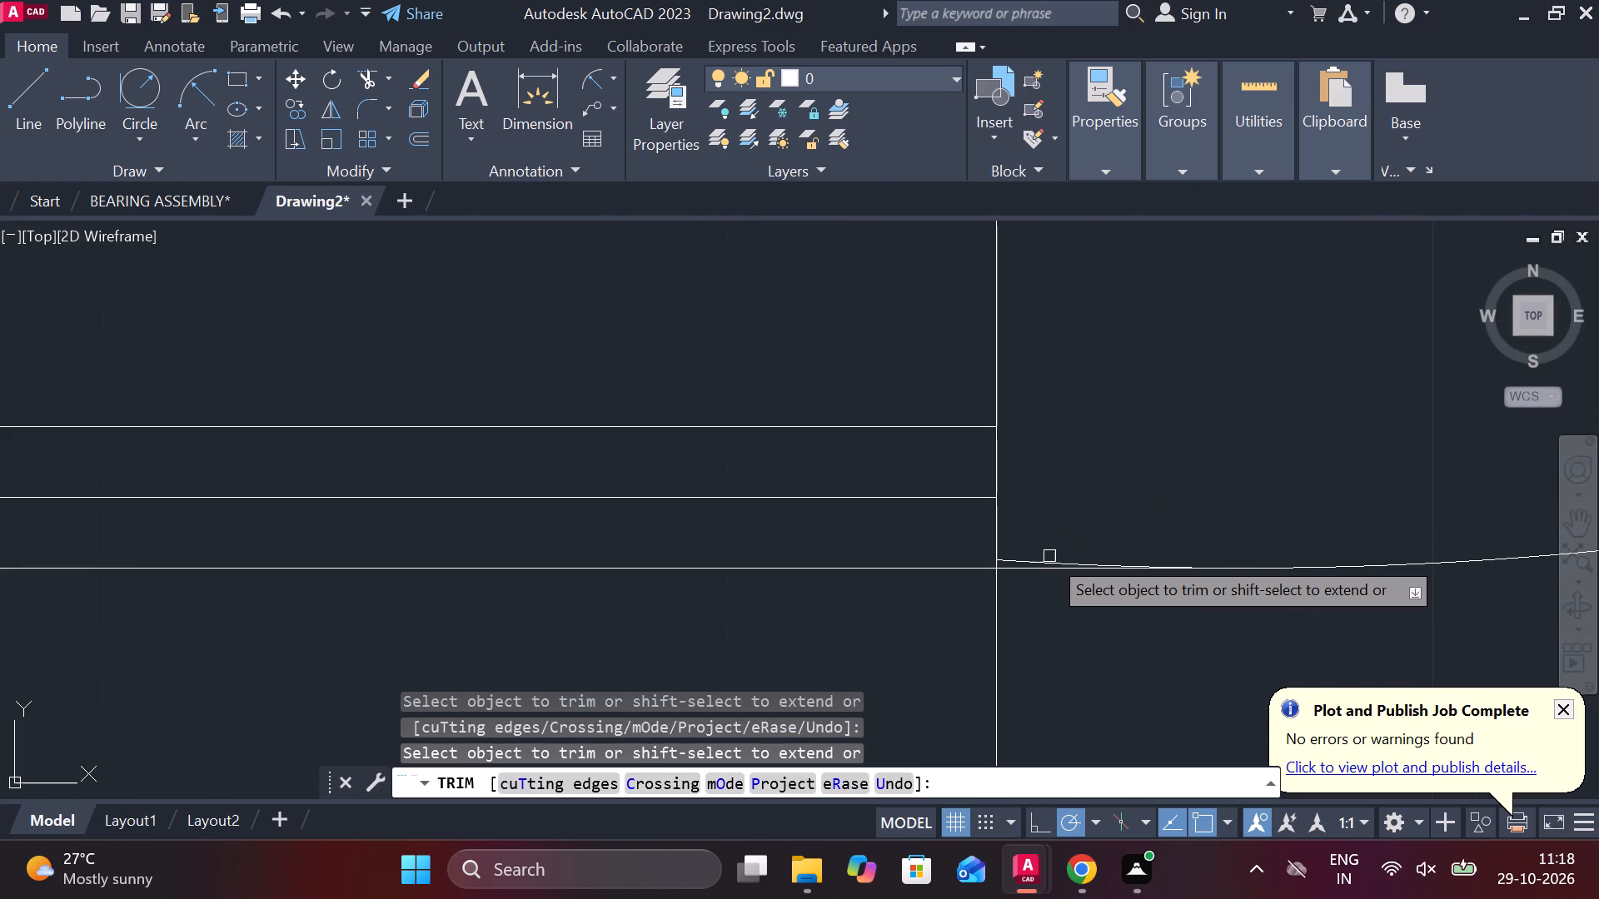
pyautogui.click(1035, 557)
pyautogui.scroll(-7, 1035, 549)
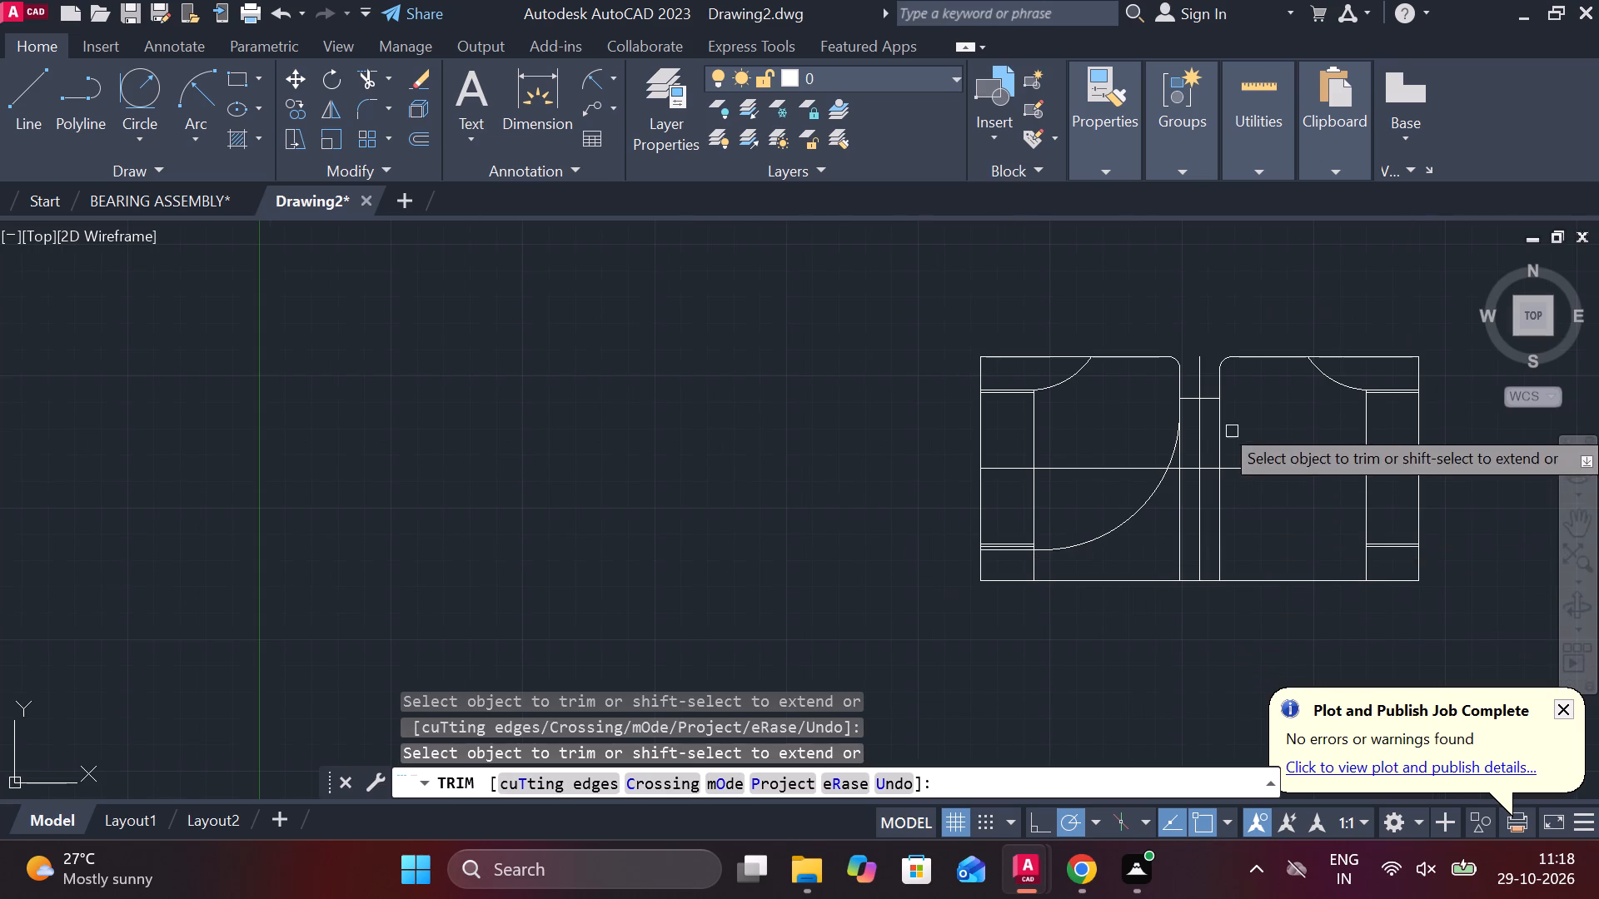
pyautogui.scroll(4, 1167, 409)
pyautogui.moveTo(1195, 442); pyautogui.dragTo(843, 515, button='middle')
pyautogui.scroll(-2, 823, 518)
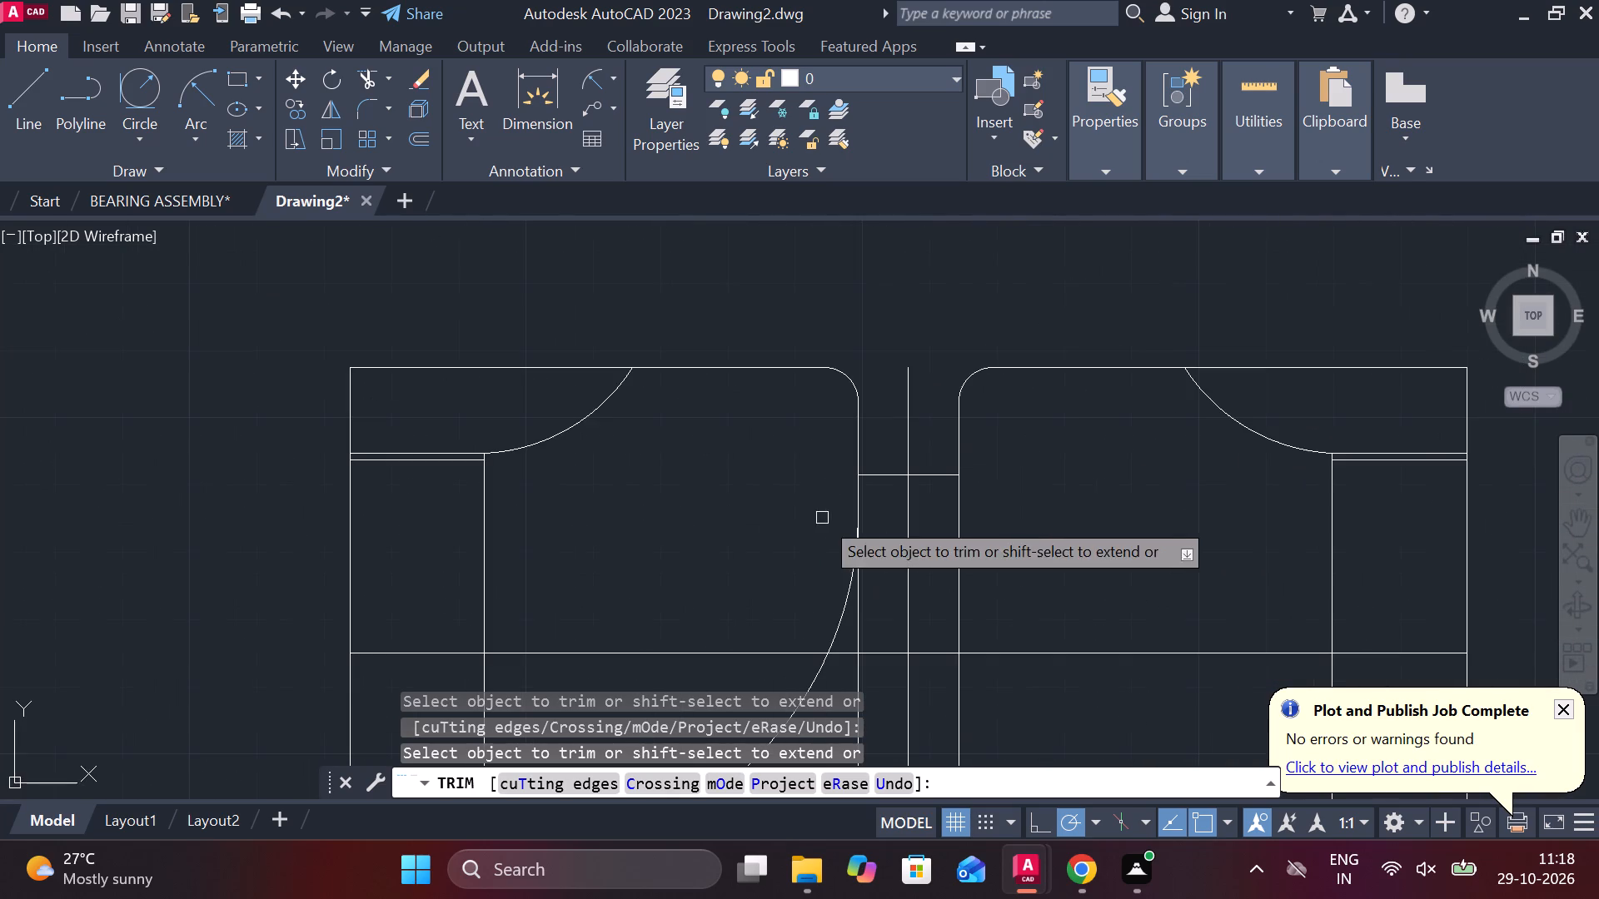
pyautogui.scroll(-2, 935, 495)
pyautogui.moveTo(1006, 505); pyautogui.dragTo(944, 459, button='middle')
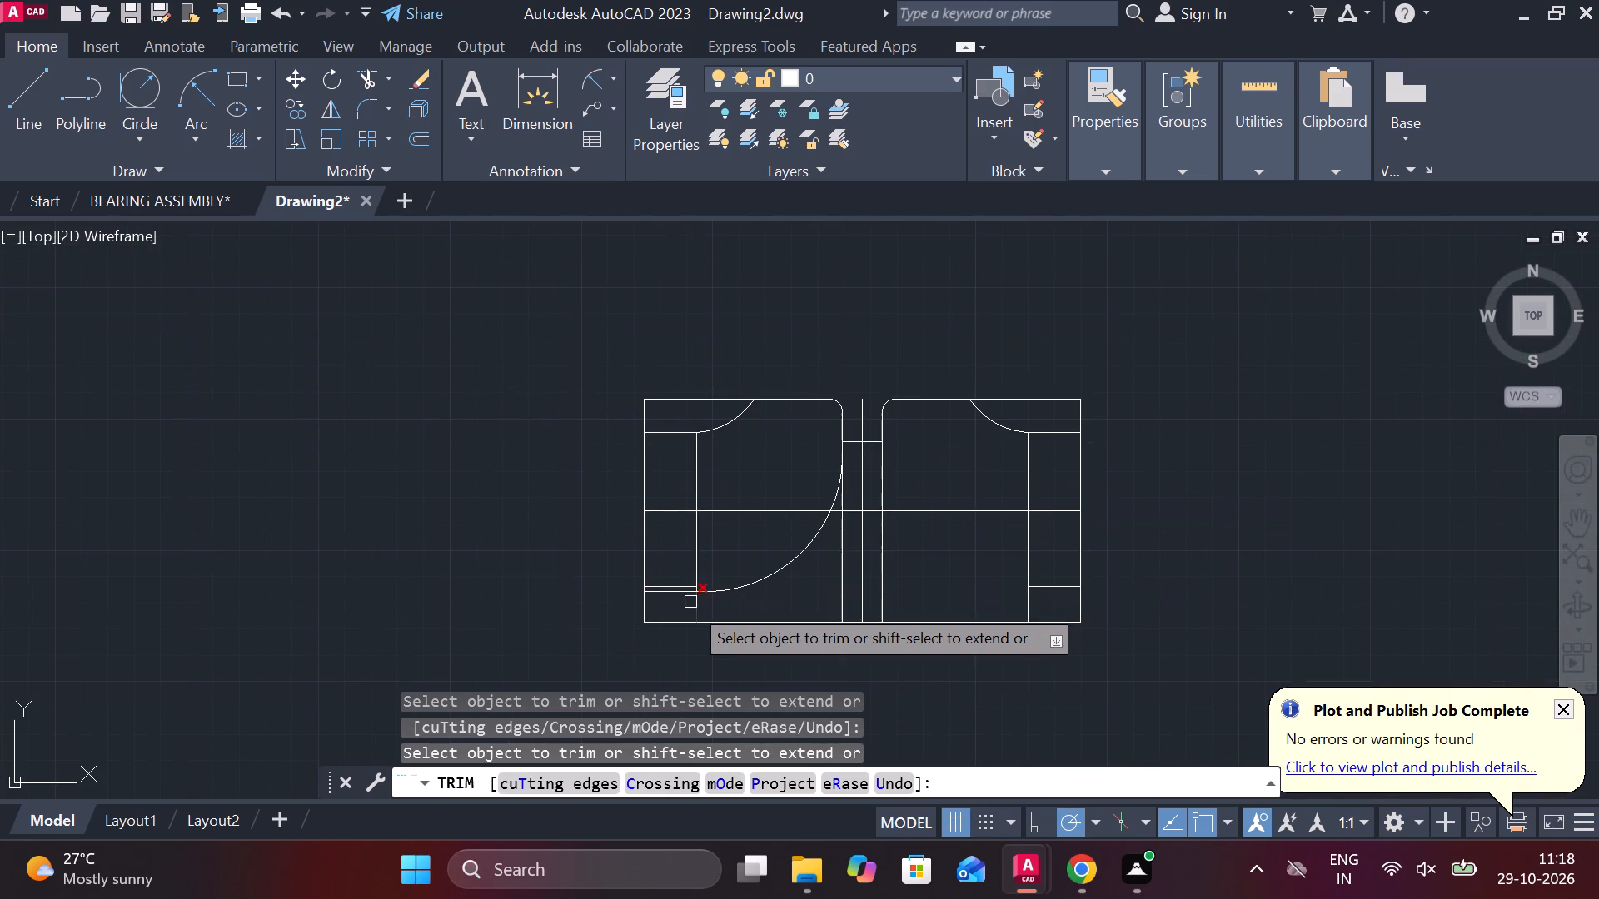
pyautogui.scroll(4, 688, 605)
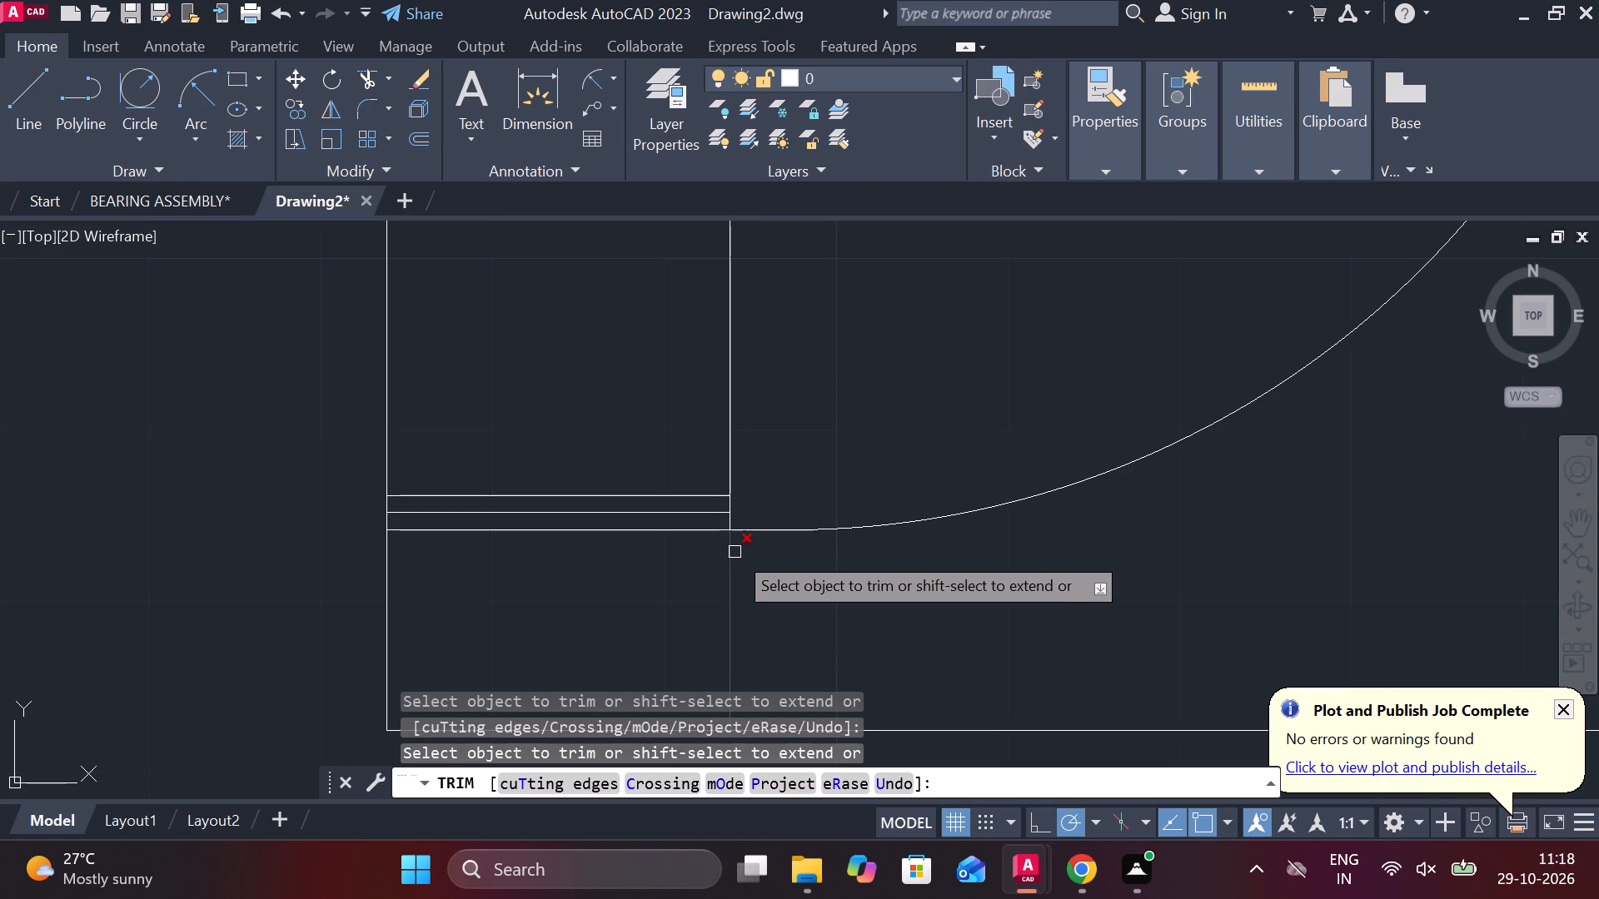
pyautogui.scroll(-2, 835, 613)
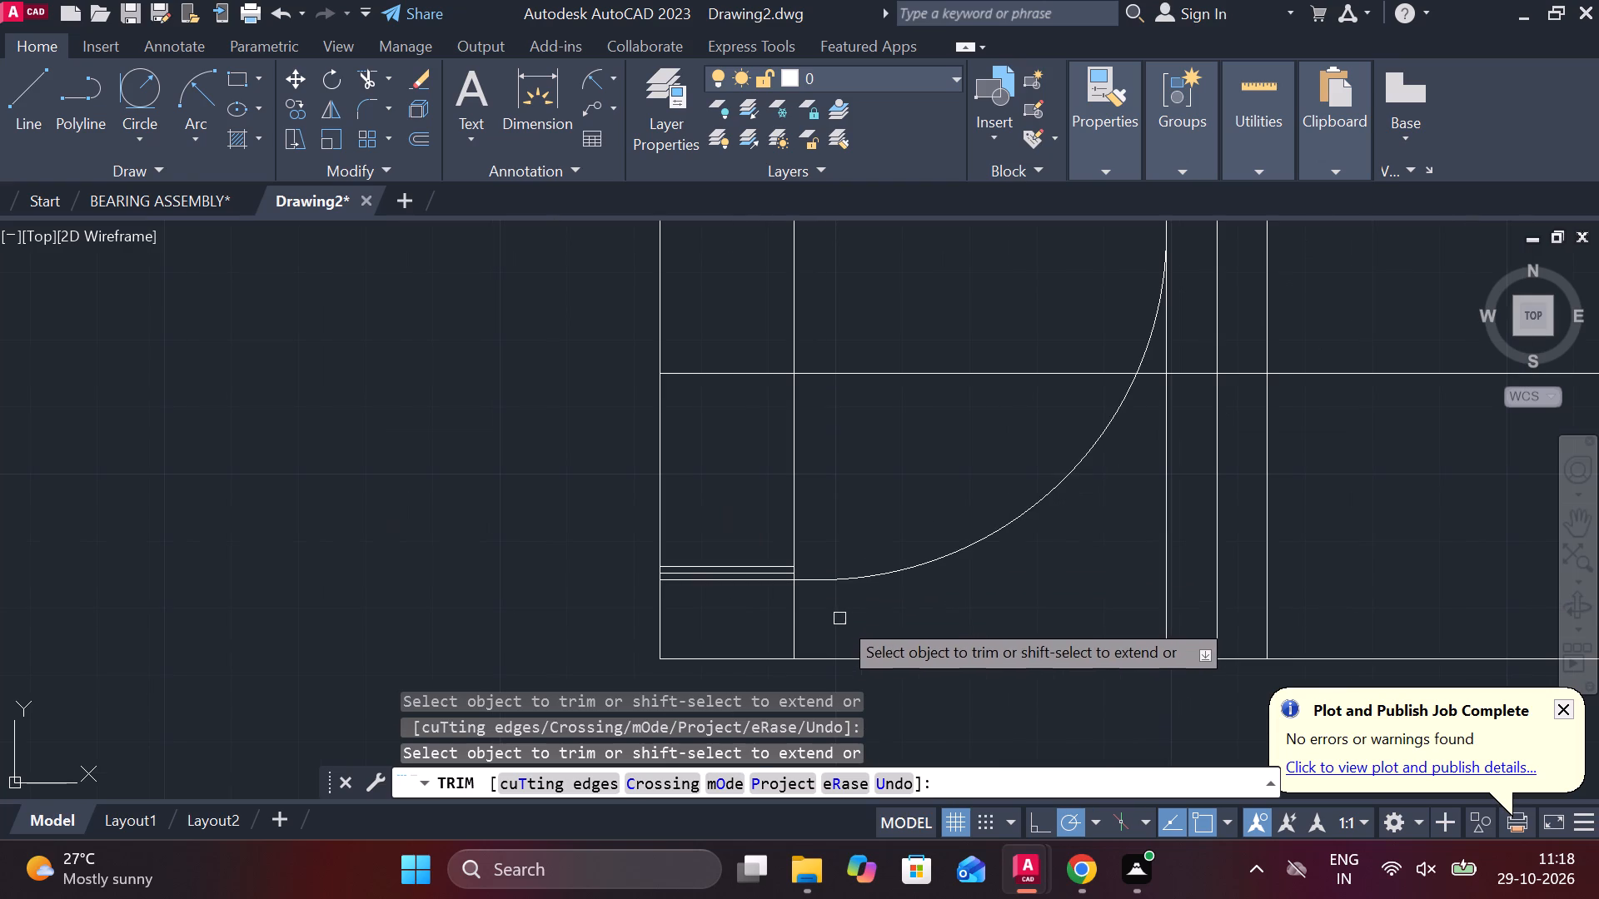
pyautogui.press('Escape')
# Draw a radius 4 circle tangent to the left strip's inner vertical and the lower R52 arc.
pyautogui.scroll(3, 802, 567)
pyautogui.click(115, 87)
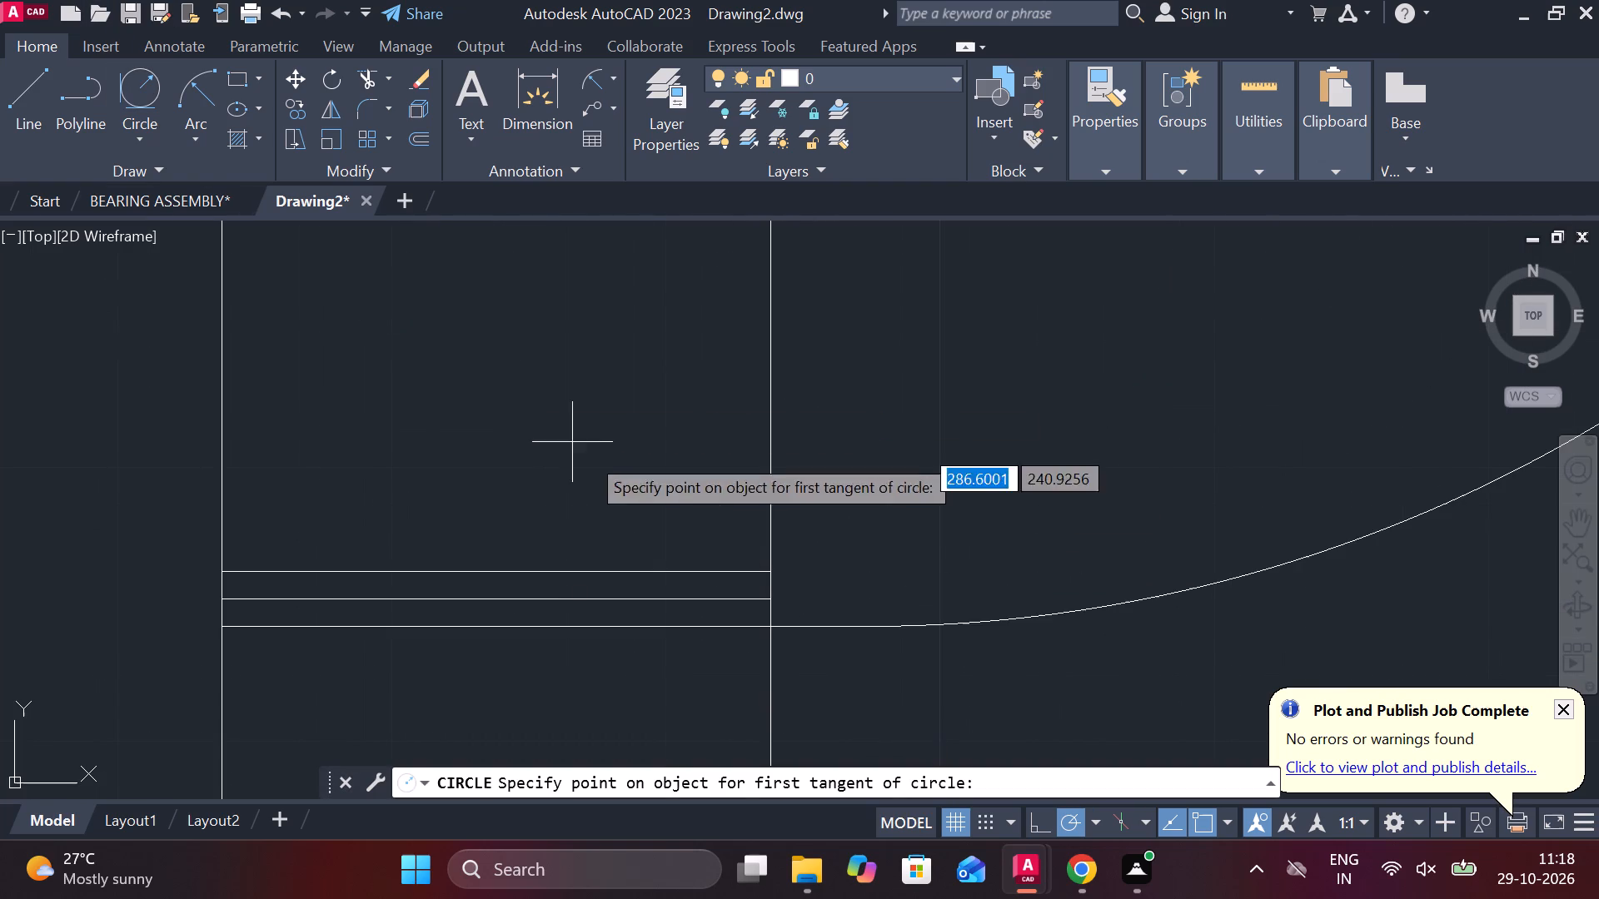
pyautogui.doubleClick(778, 510)
pyautogui.click(997, 628)
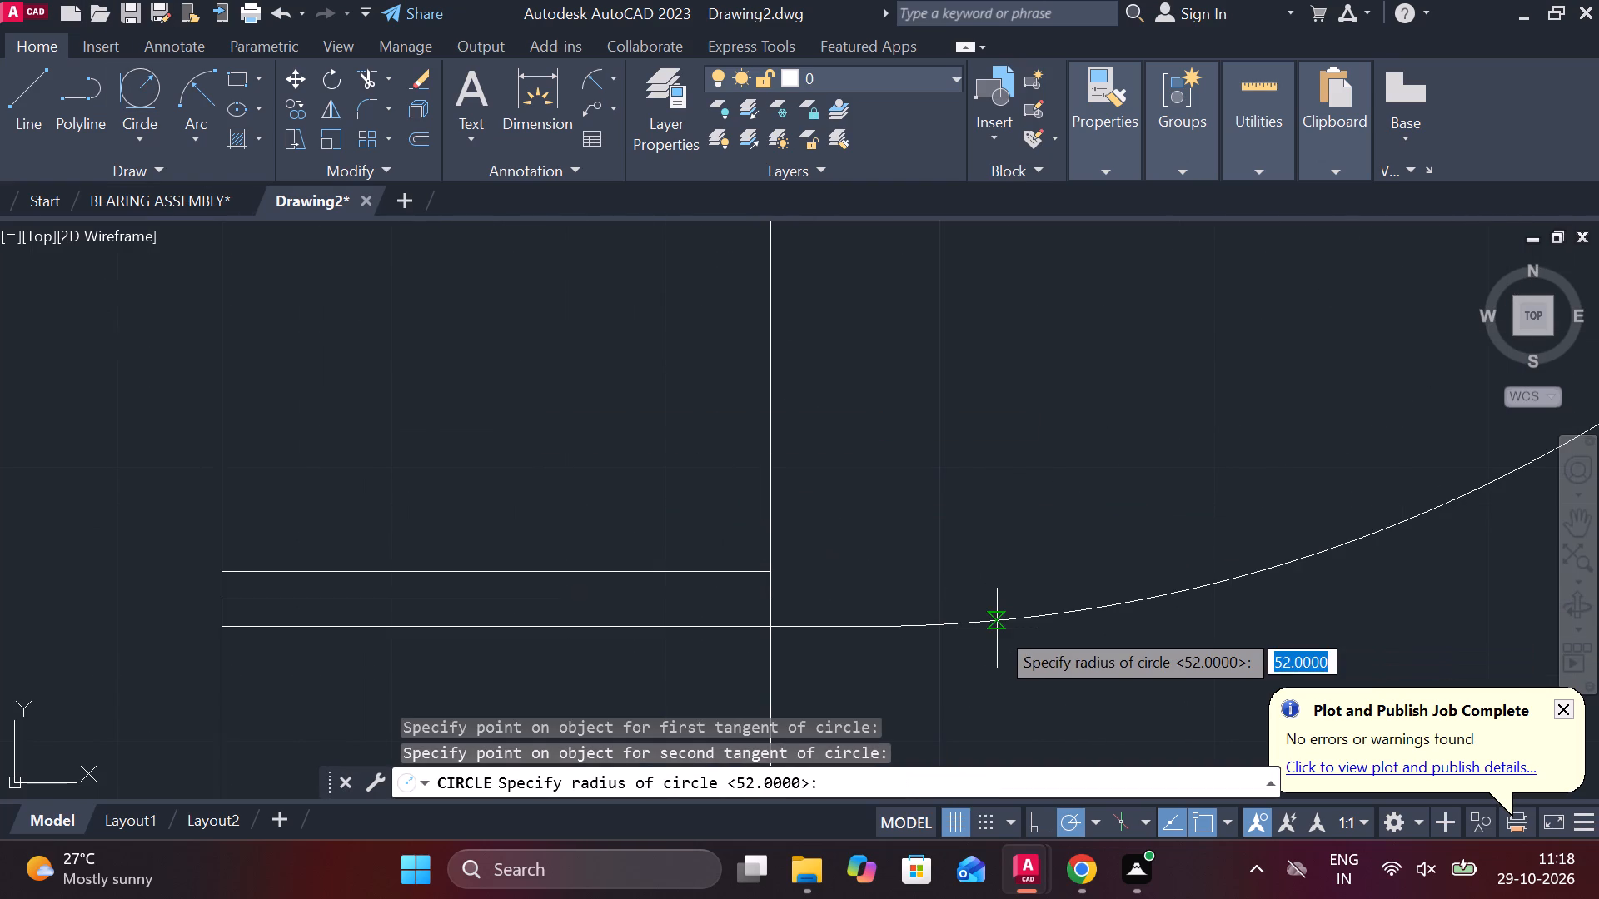
pyautogui.write('4')
pyautogui.press('space')
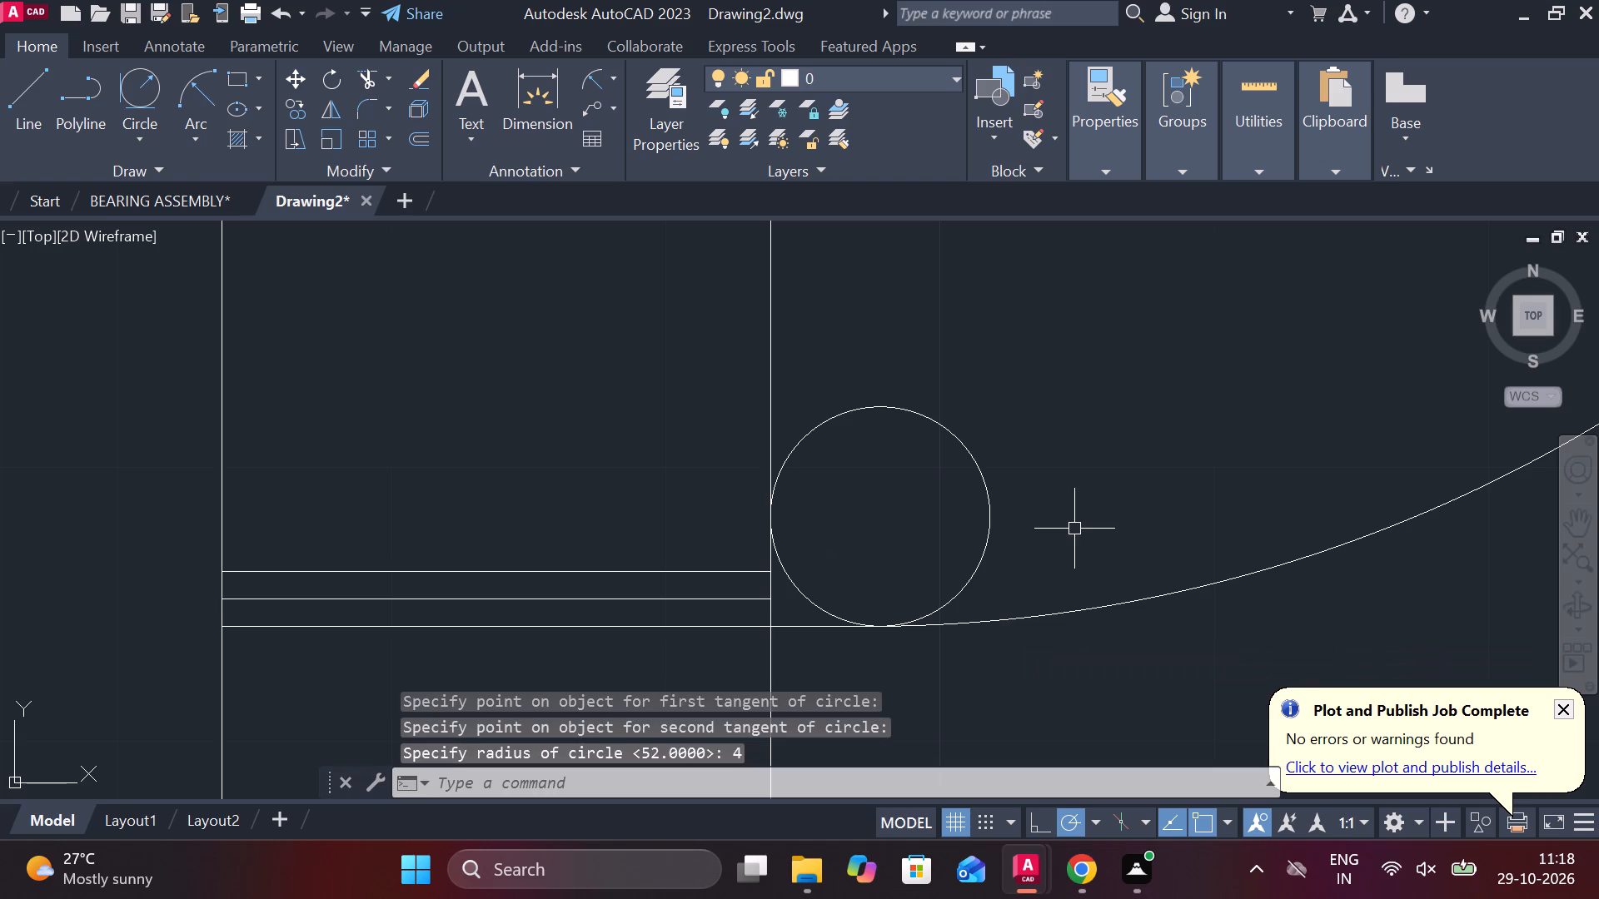
# Trim the R4 circle to its lower-left arc, and trim away the offset horizontal line and the strip's inner vertical below the bottom pair.
pyautogui.write('TR')
pyautogui.press('space')
pyautogui.moveTo(997, 423); pyautogui.dragTo(914, 486)
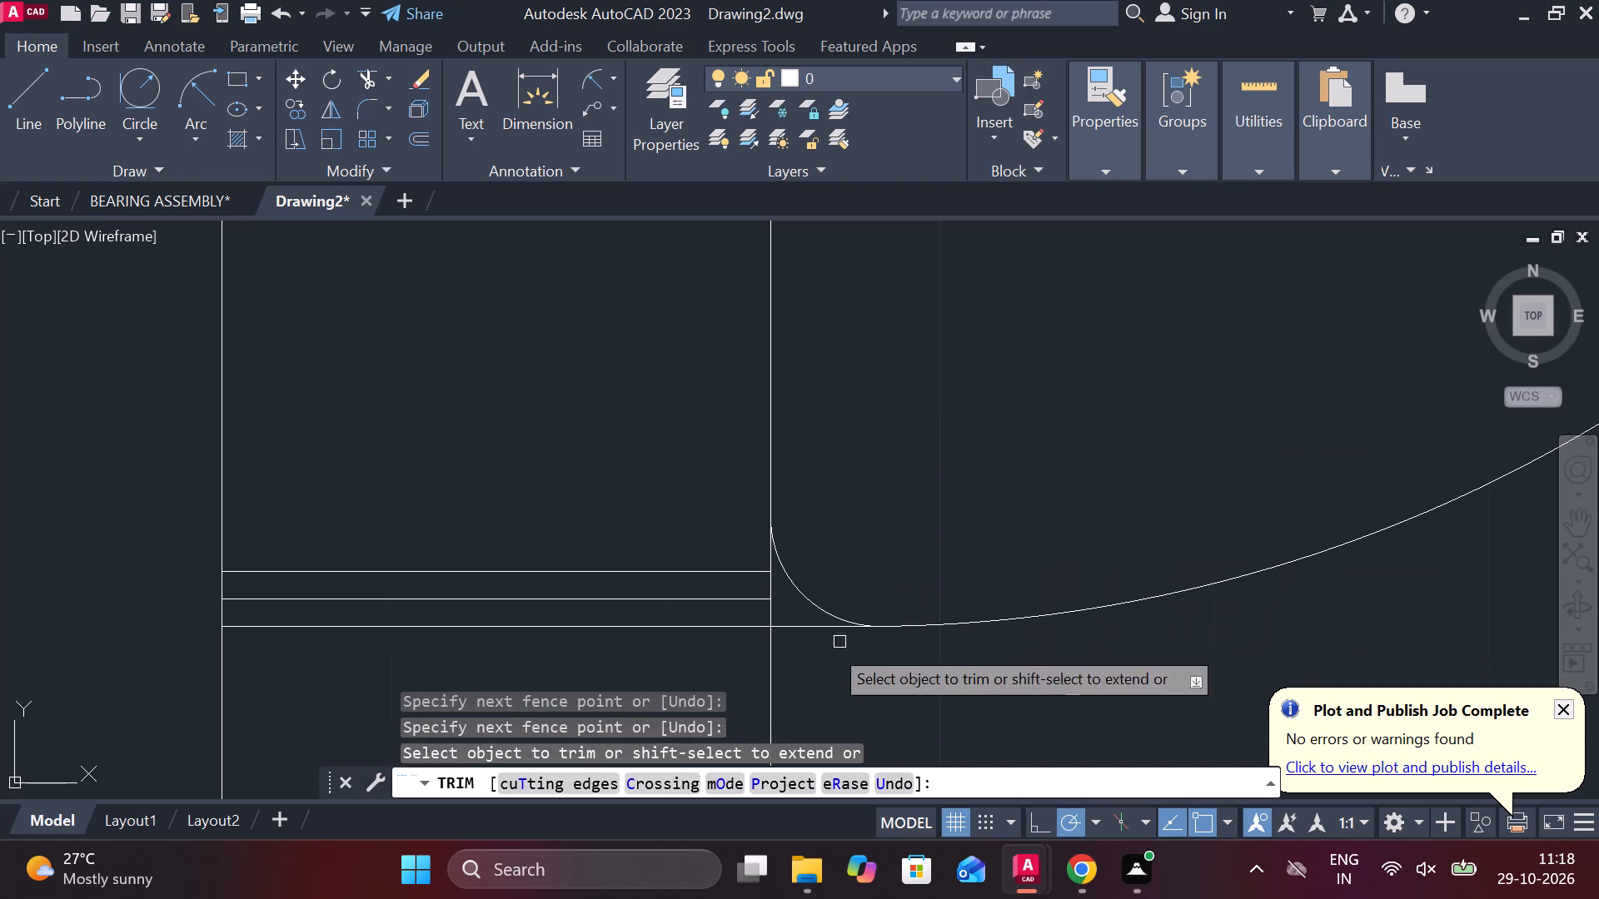
pyautogui.click(790, 623)
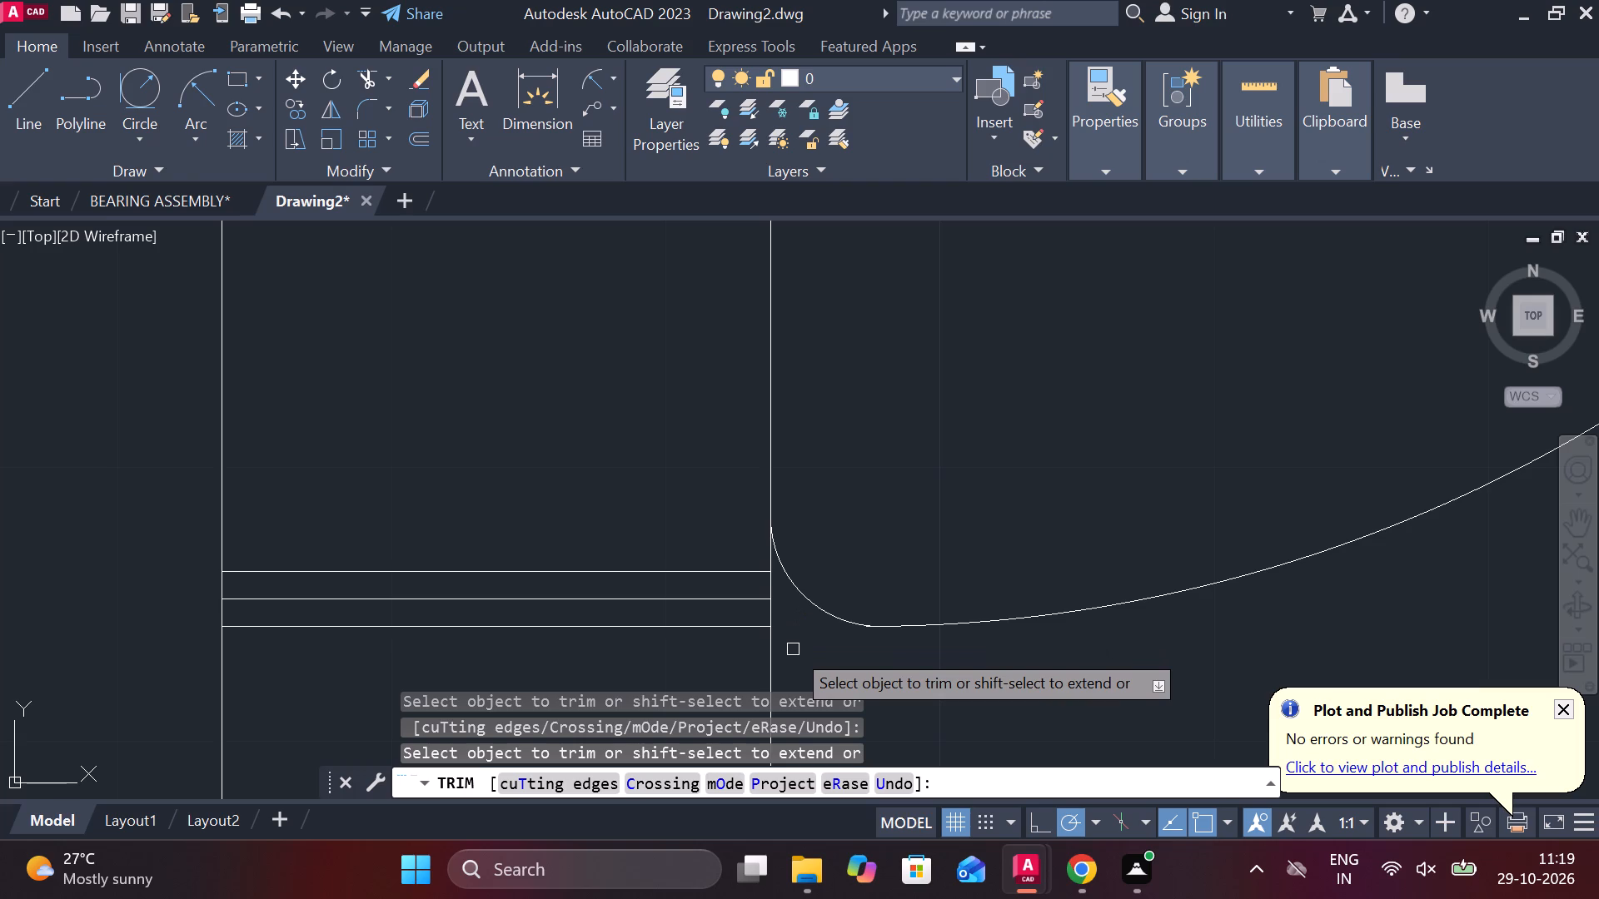
pyautogui.click(725, 630)
pyautogui.scroll(-2, 799, 628)
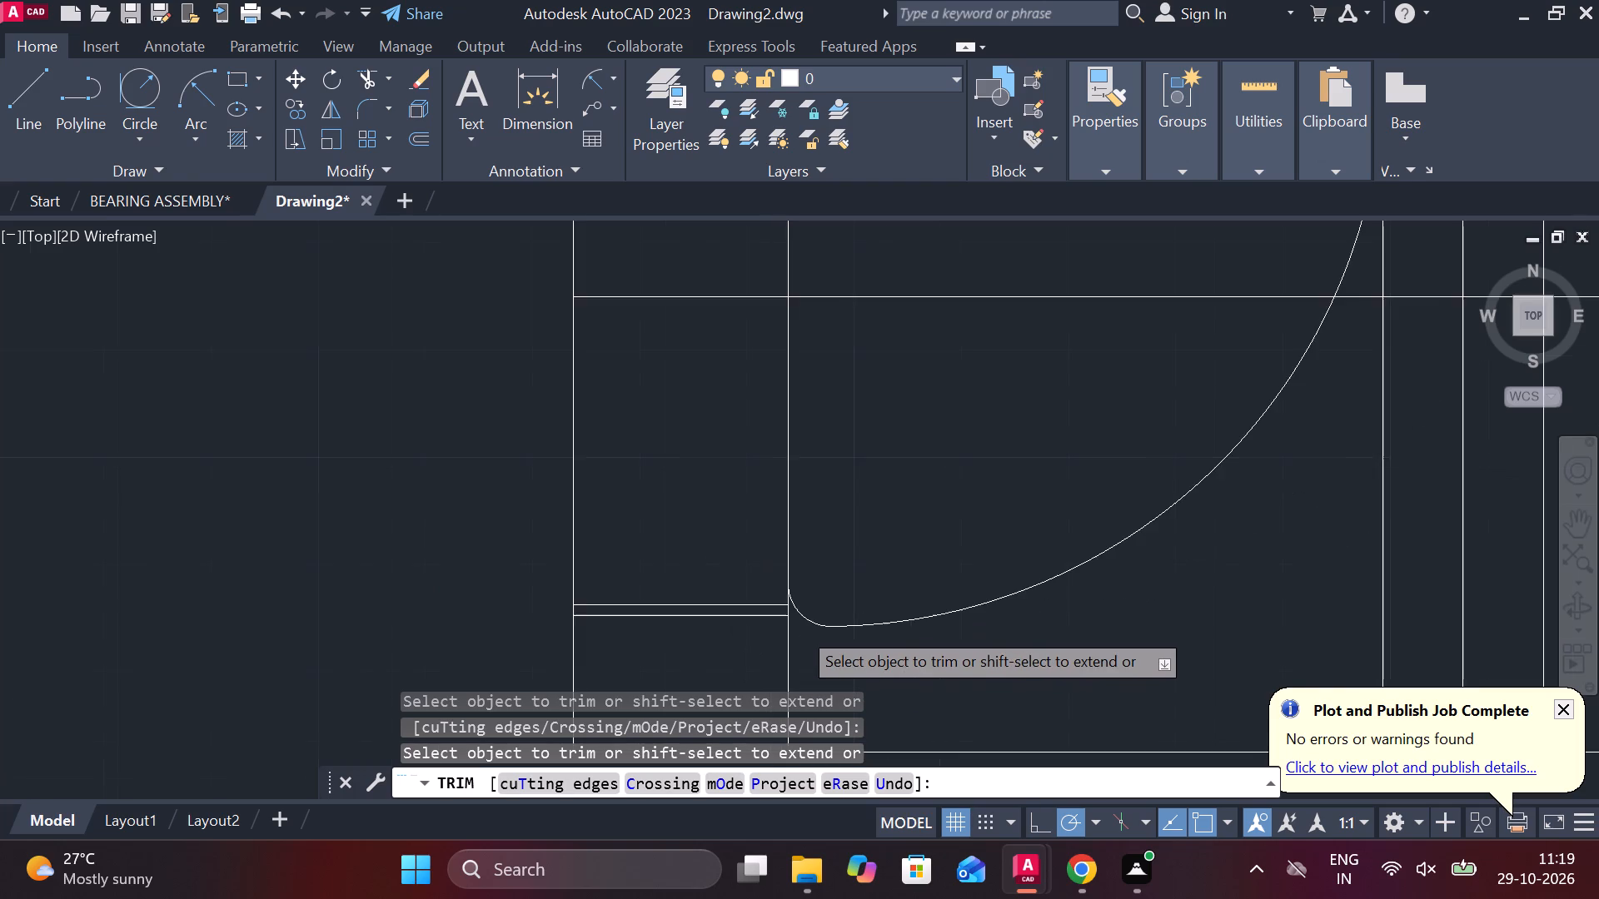
pyautogui.scroll(-1, 918, 655)
pyautogui.moveTo(959, 648); pyautogui.dragTo(906, 646, button='middle')
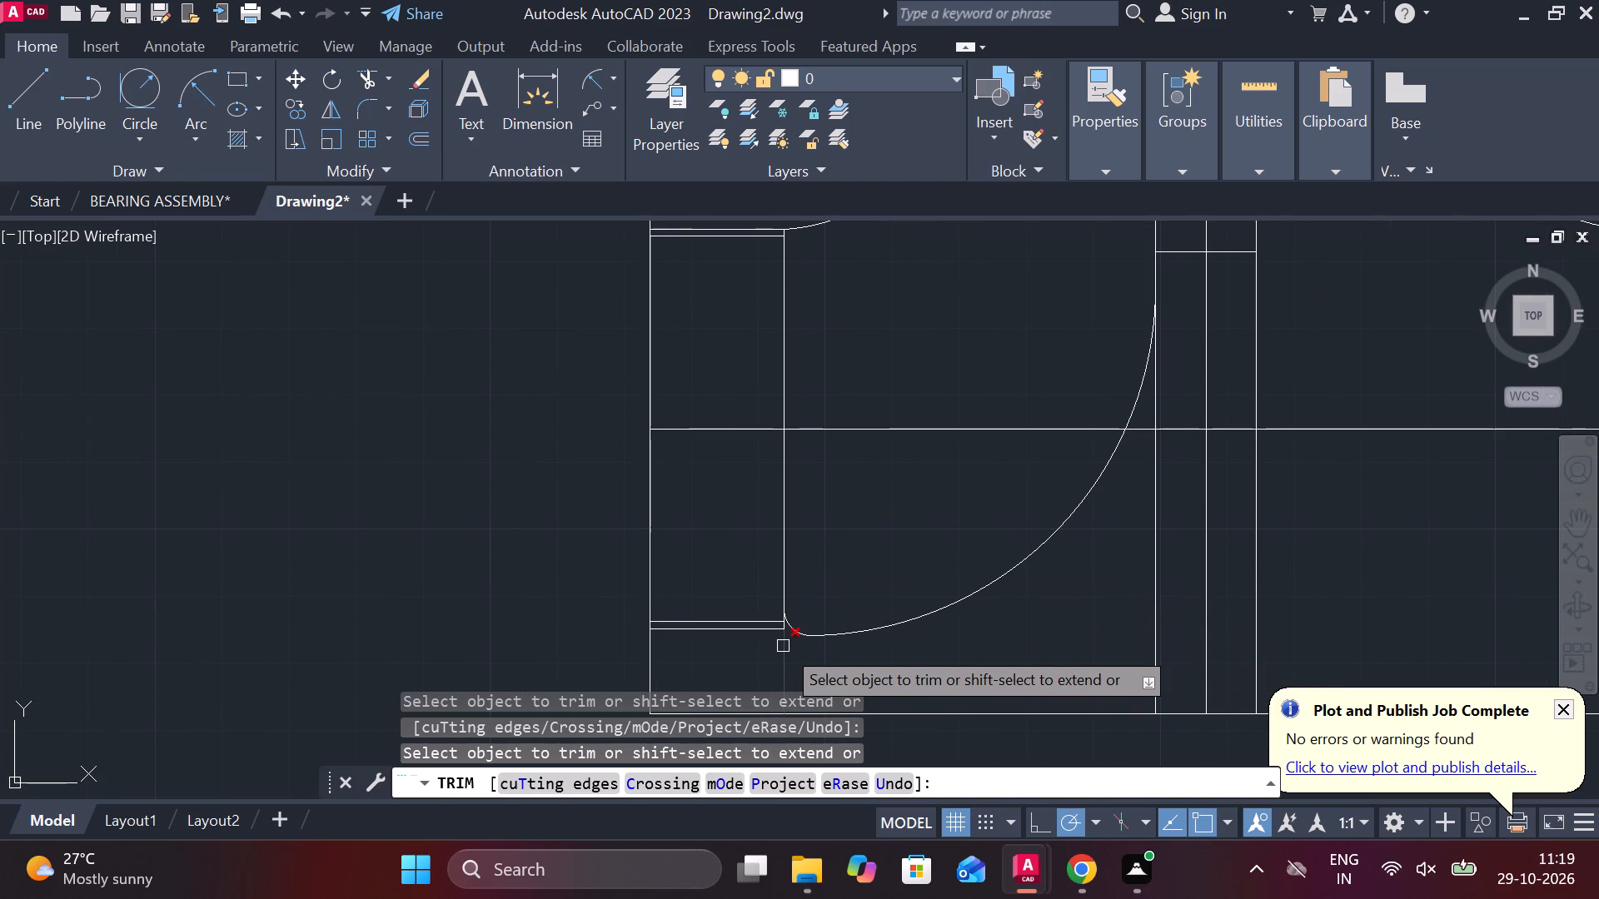
pyautogui.scroll(2, 783, 646)
pyautogui.press('Escape')
# Extend both horizontal lines of the left strip's bottom pair to the R4 corner arc.
pyautogui.write('EX')
pyautogui.press('space')
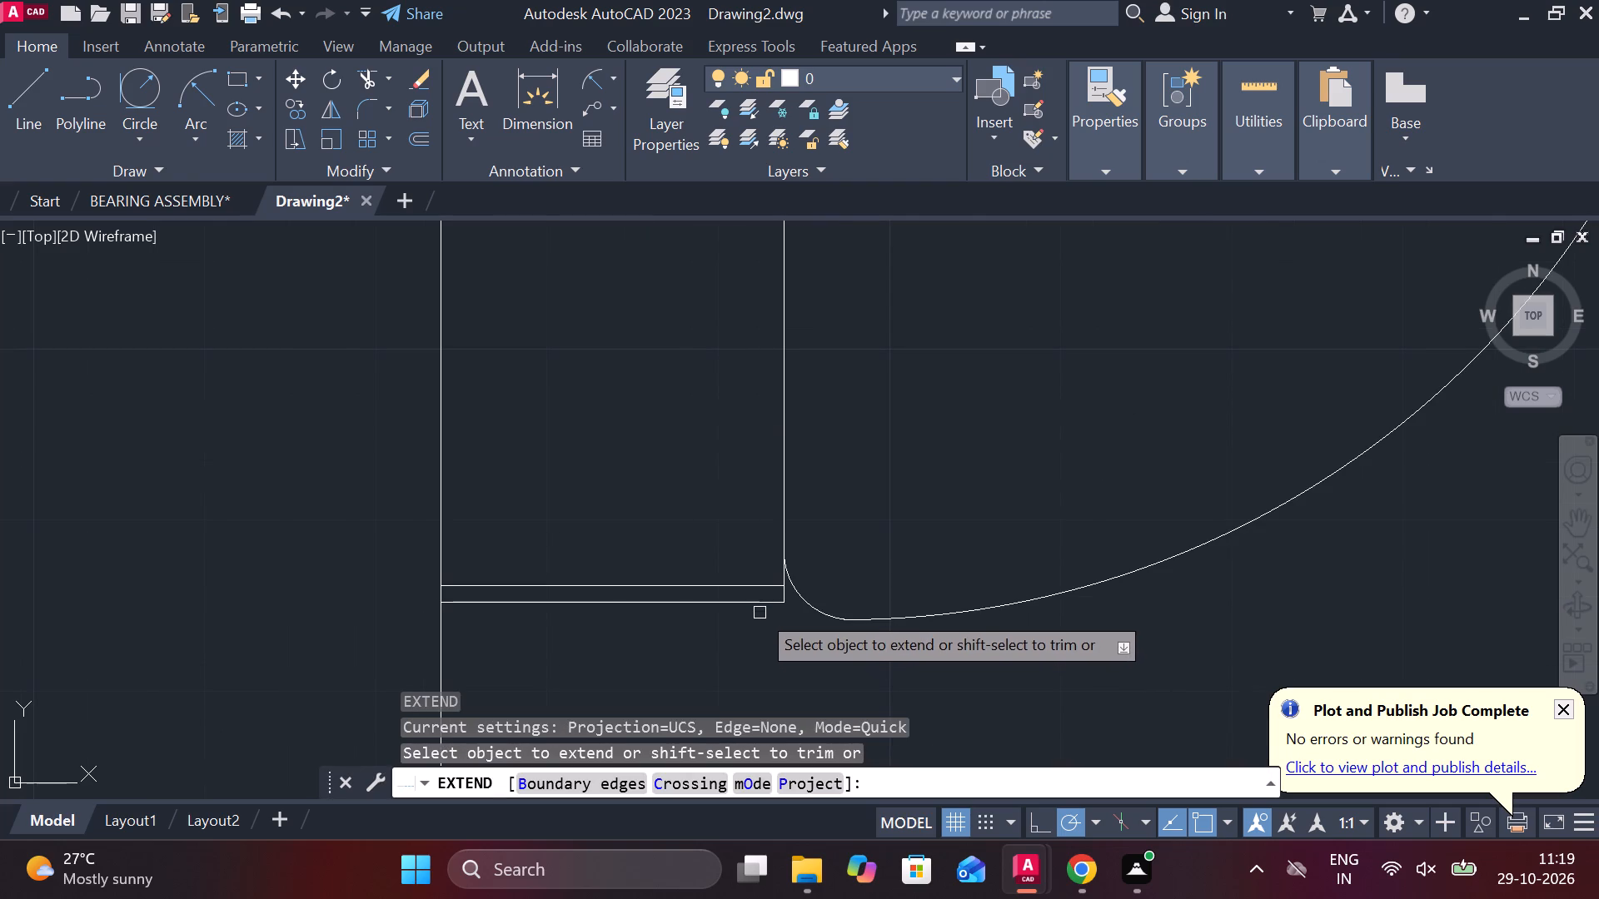
pyautogui.click(754, 607)
pyautogui.click(748, 577)
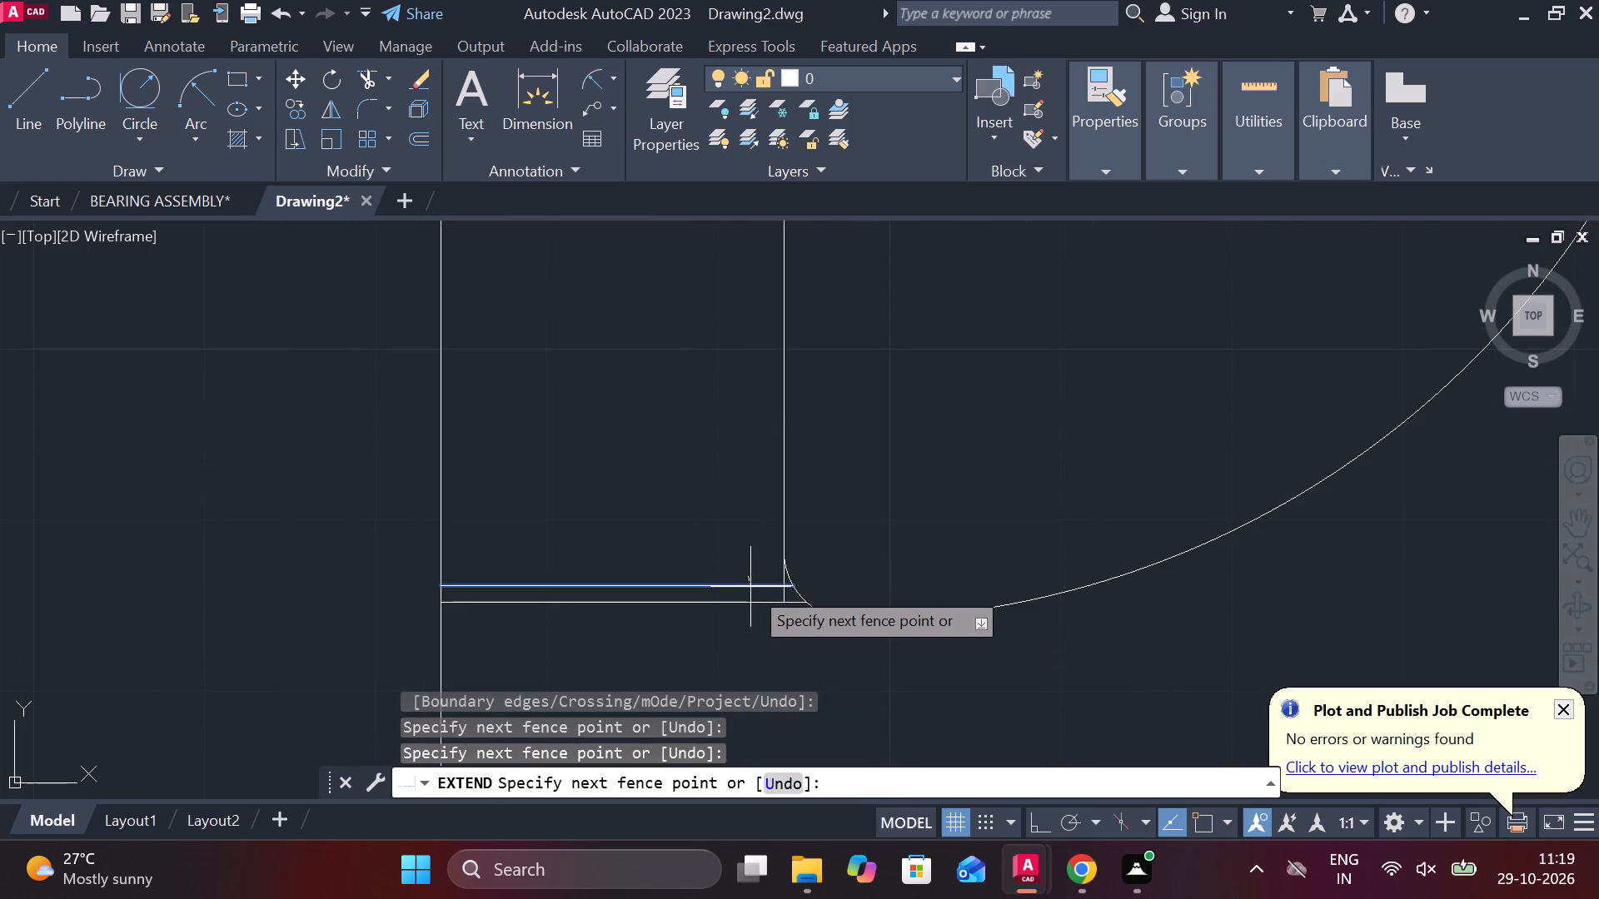
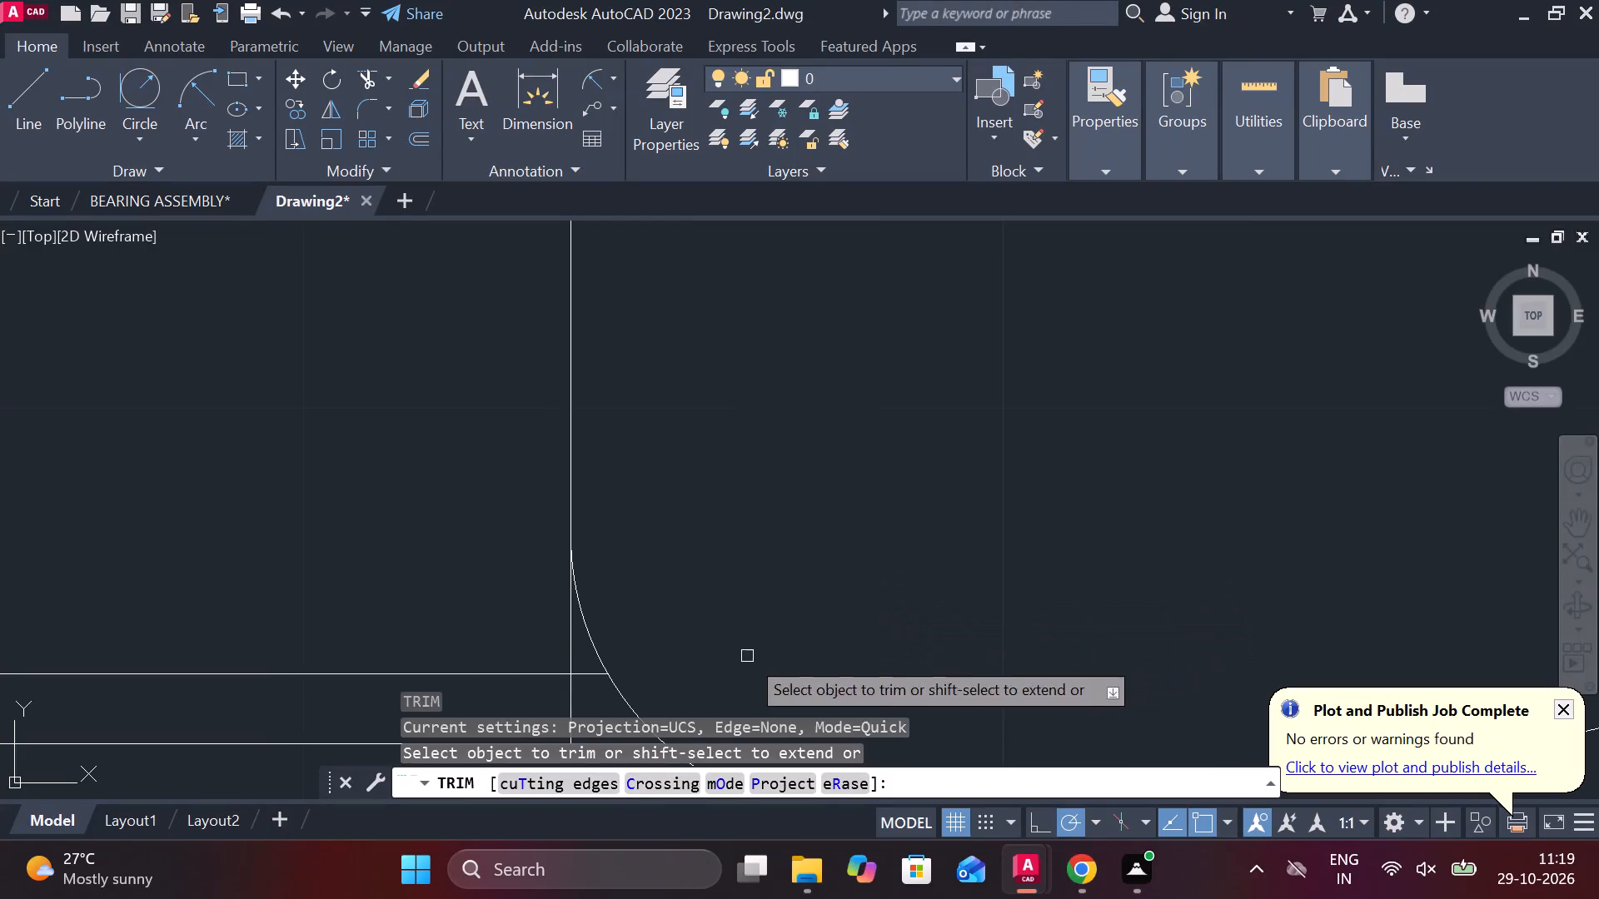
# Trim the remaining pieces of the left strip's inner vertical between the bottom pair and up to the R4 arc's tangent point.
pyautogui.moveTo(666, 644); pyautogui.dragTo(680, 575, button='middle')
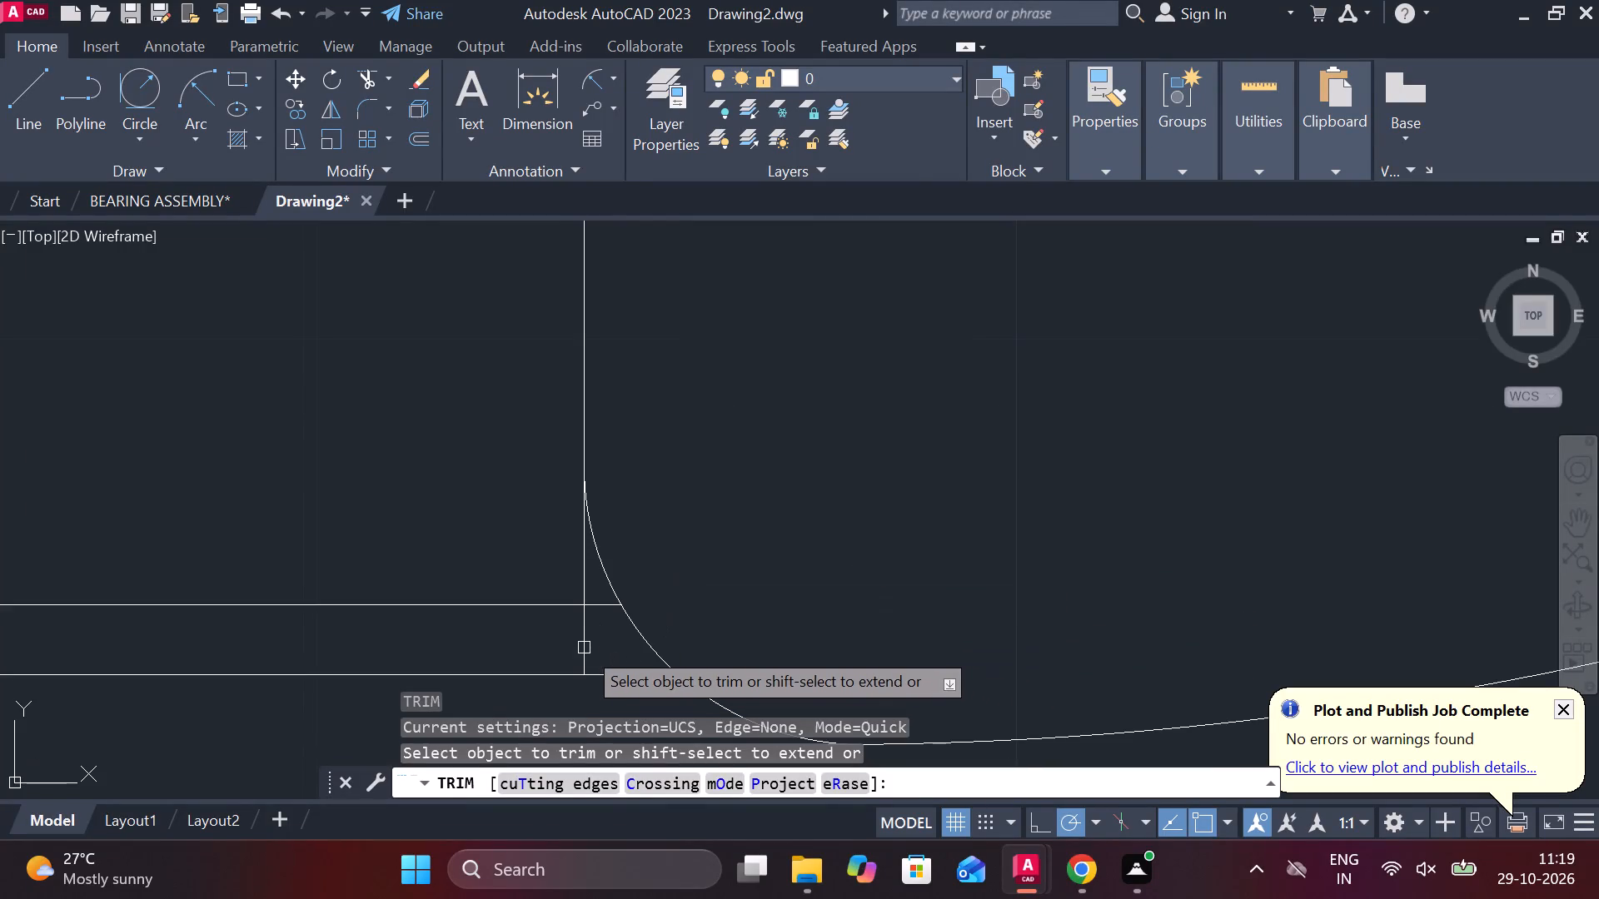
pyautogui.click(578, 643)
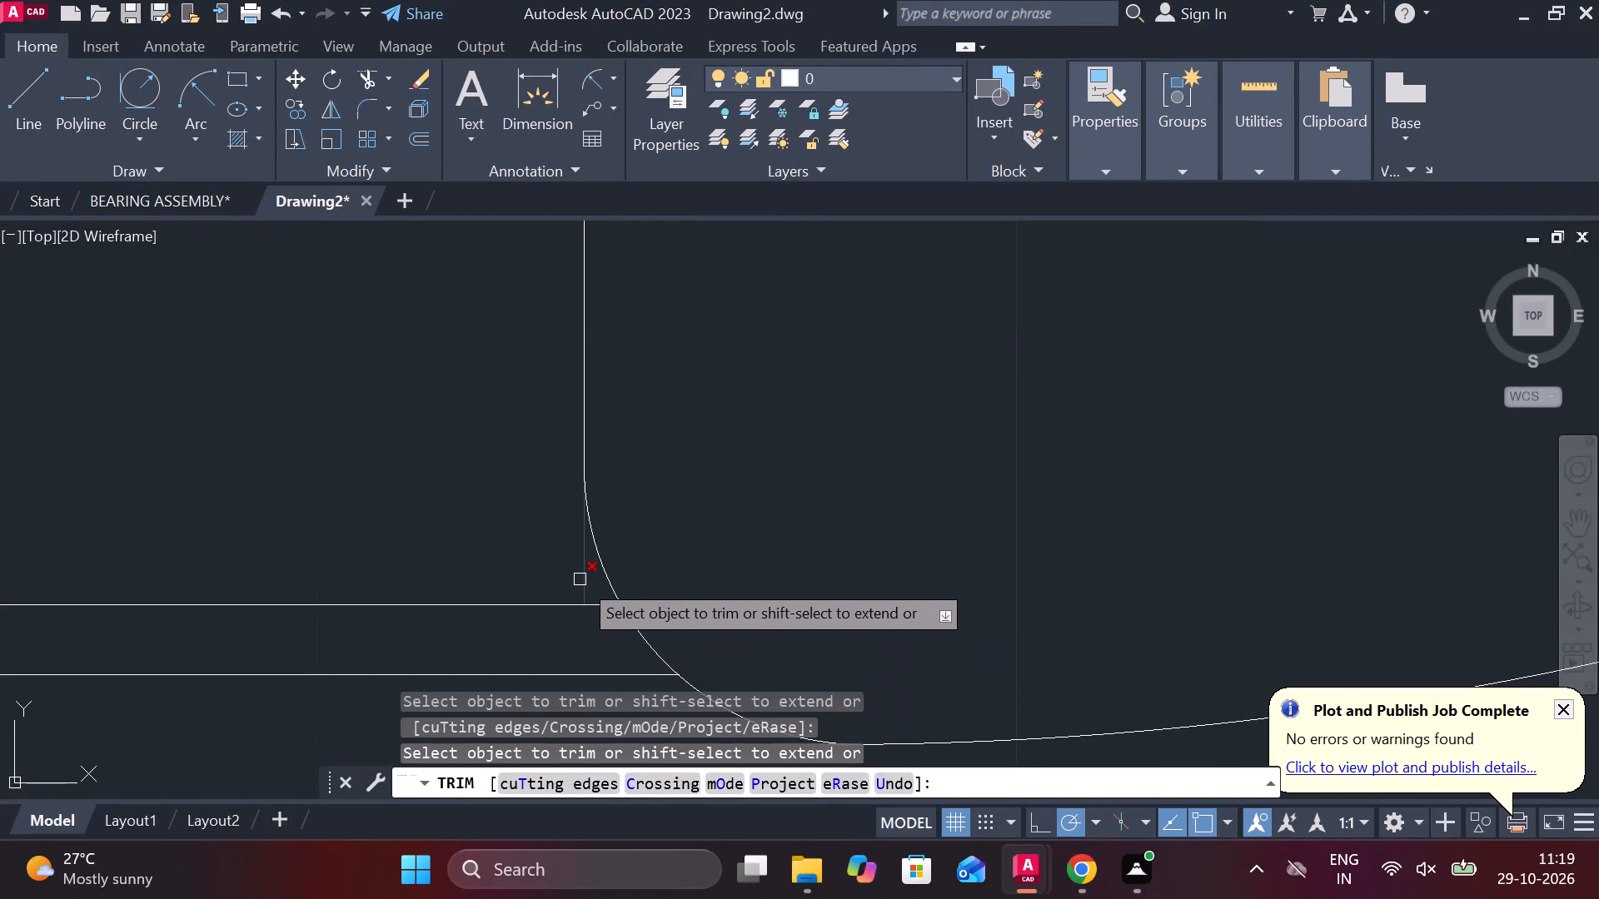
pyautogui.click(588, 581)
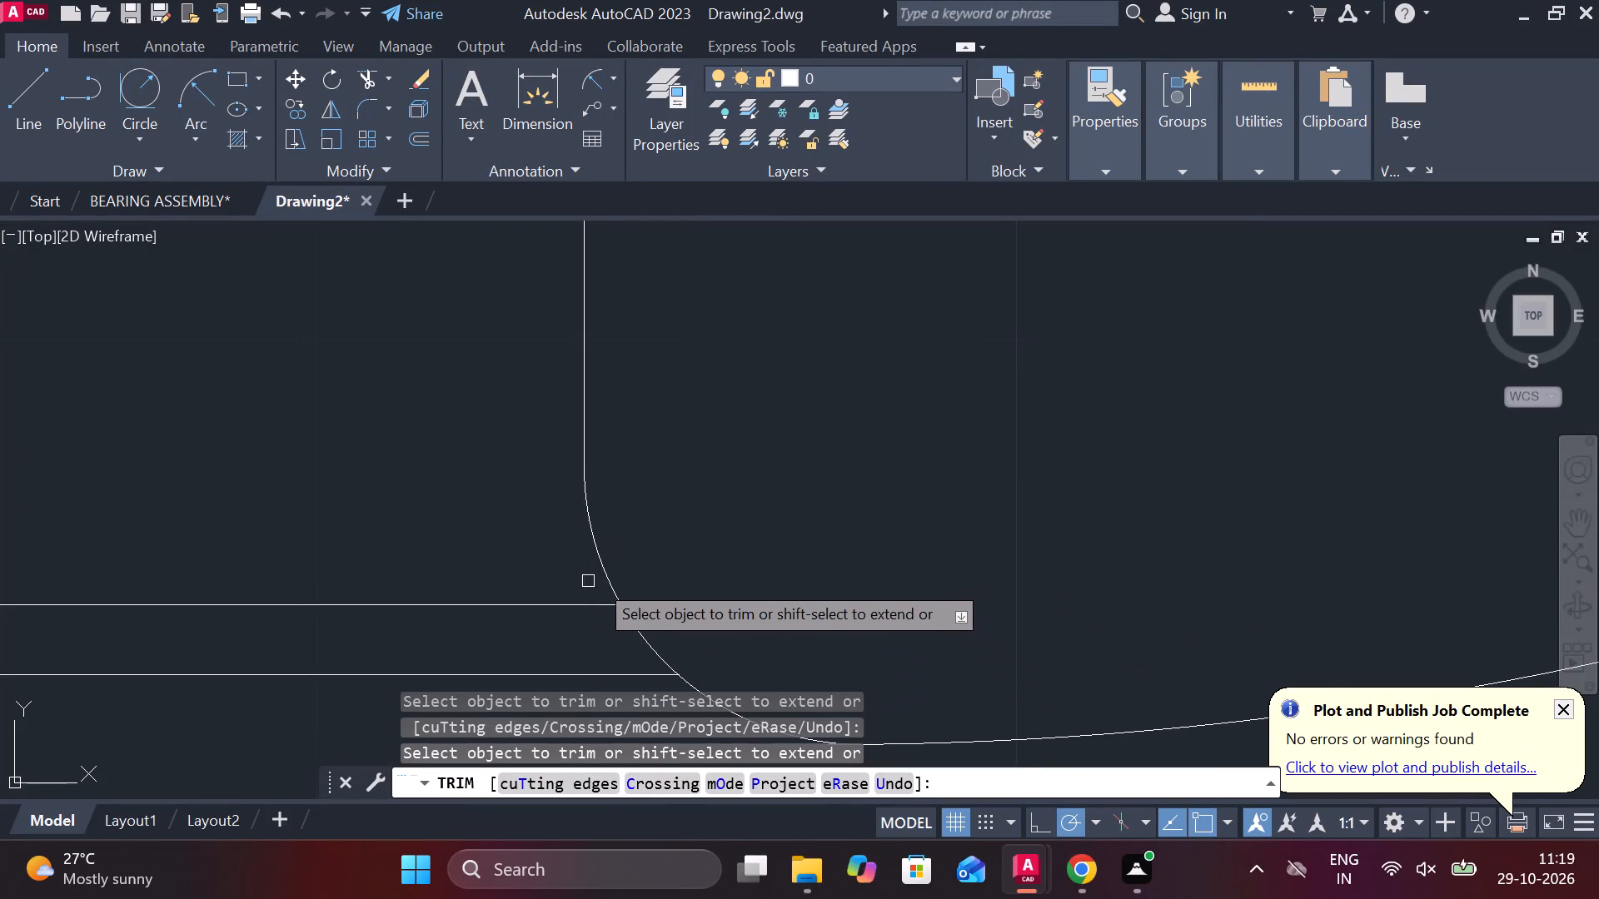
# Examine the upper-left R28 arc where it meets the left strip, along with both halves of the view.
pyautogui.scroll(-4, 672, 552)
pyautogui.scroll(-2, 735, 525)
pyautogui.moveTo(502, 515); pyautogui.dragTo(446, 579, button='middle')
pyautogui.moveTo(434, 445); pyautogui.dragTo(415, 534, button='middle')
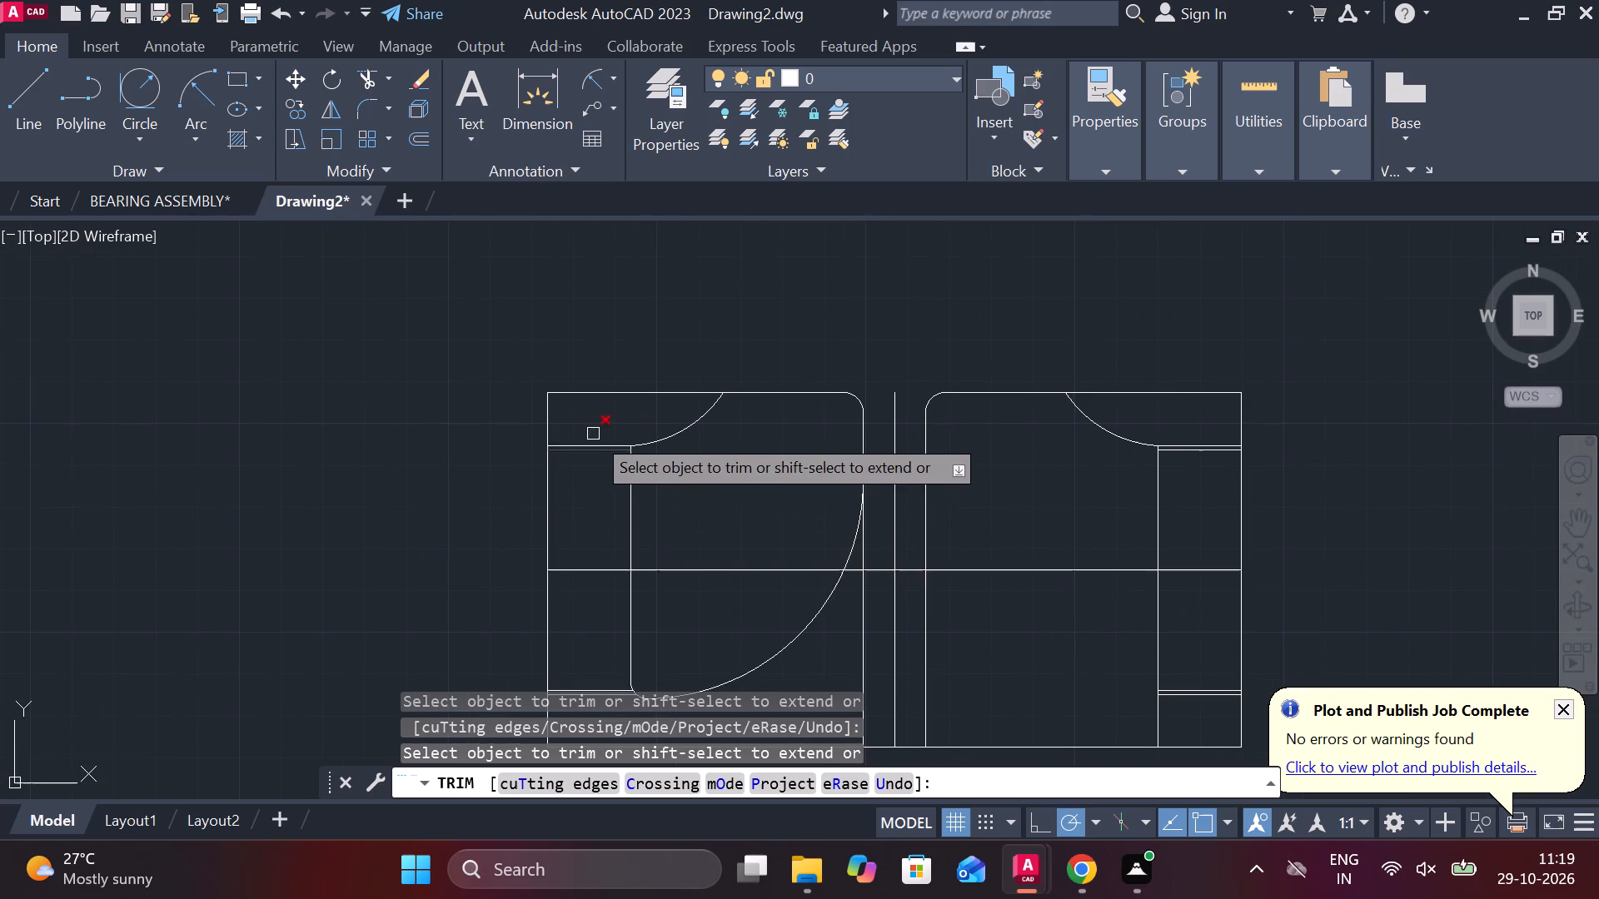
pyautogui.scroll(3, 593, 430)
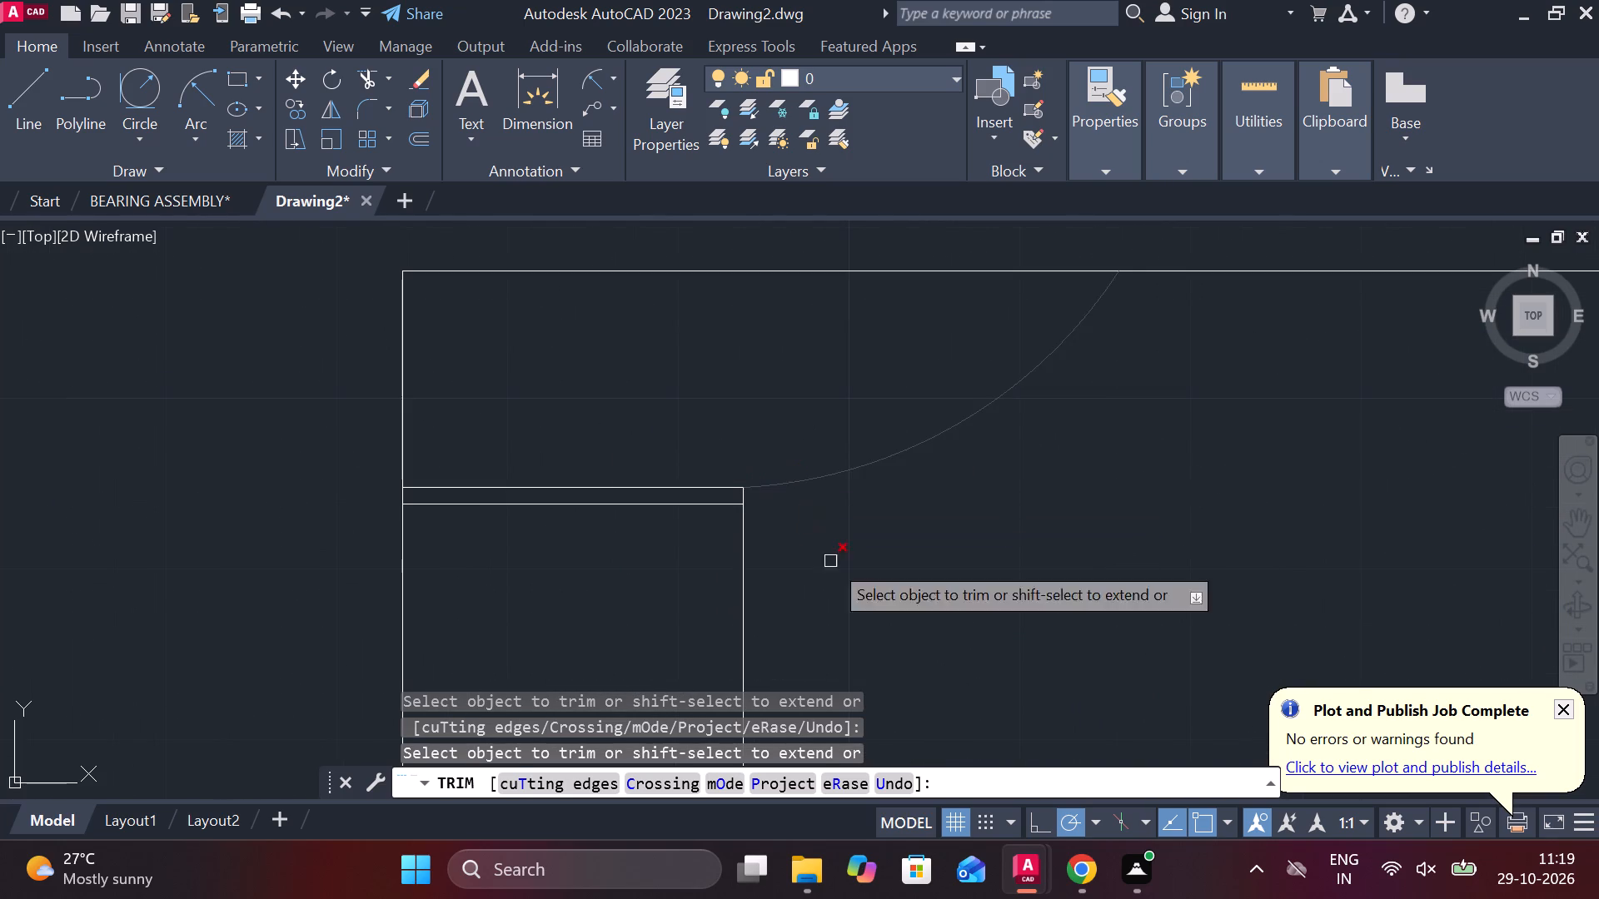
pyautogui.scroll(-4, 971, 632)
pyautogui.moveTo(985, 620); pyautogui.dragTo(700, 450, button='middle')
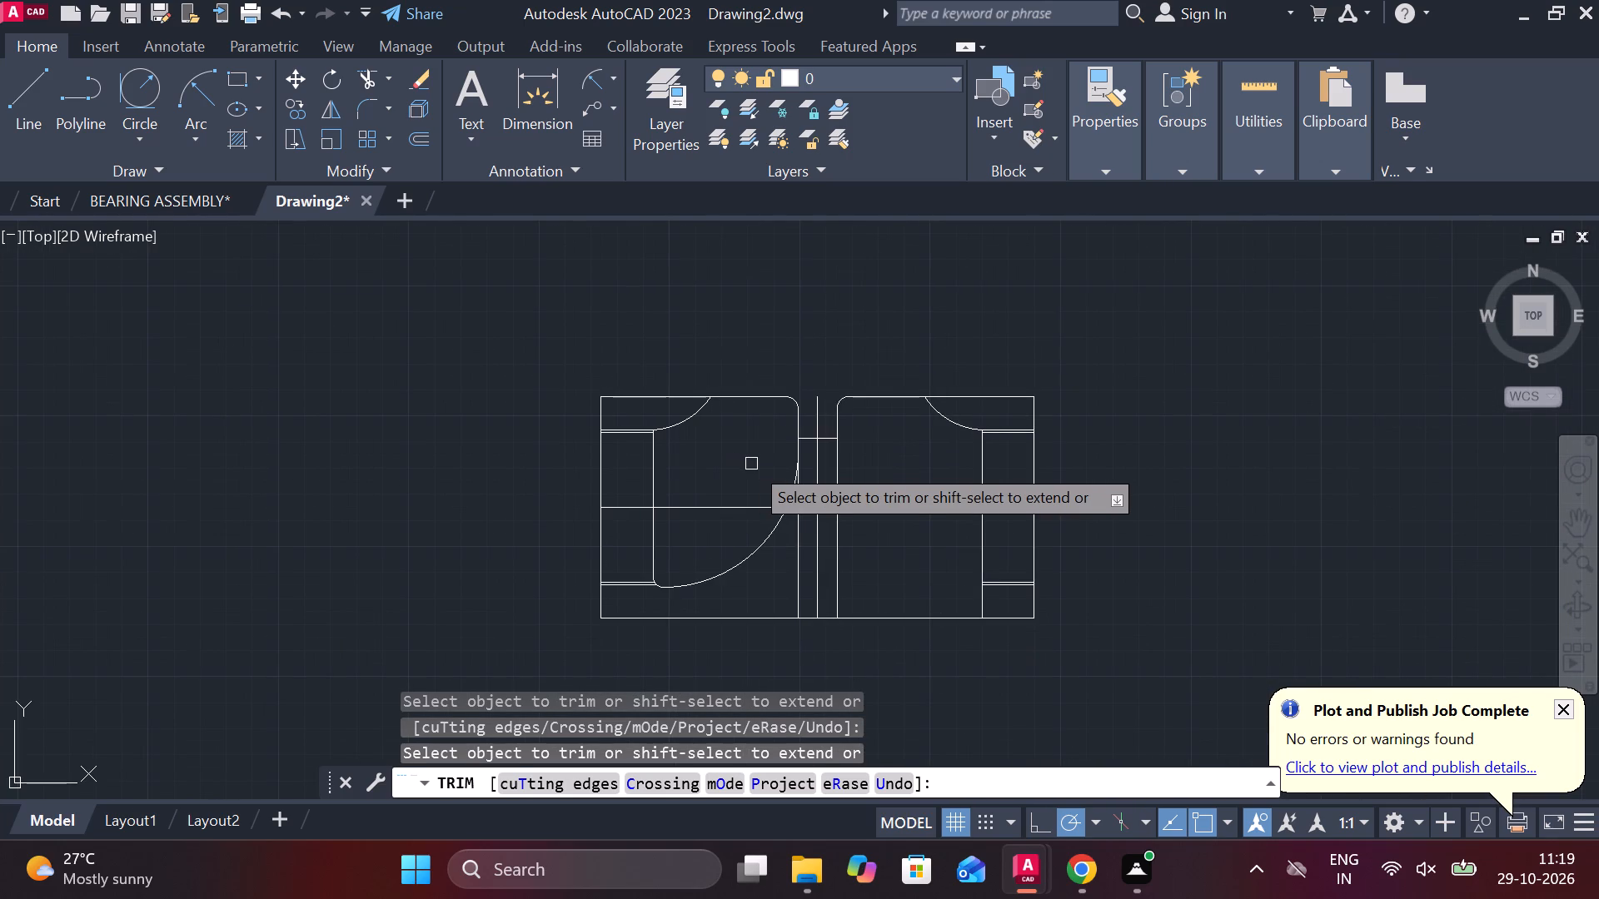
pyautogui.scroll(3, 659, 402)
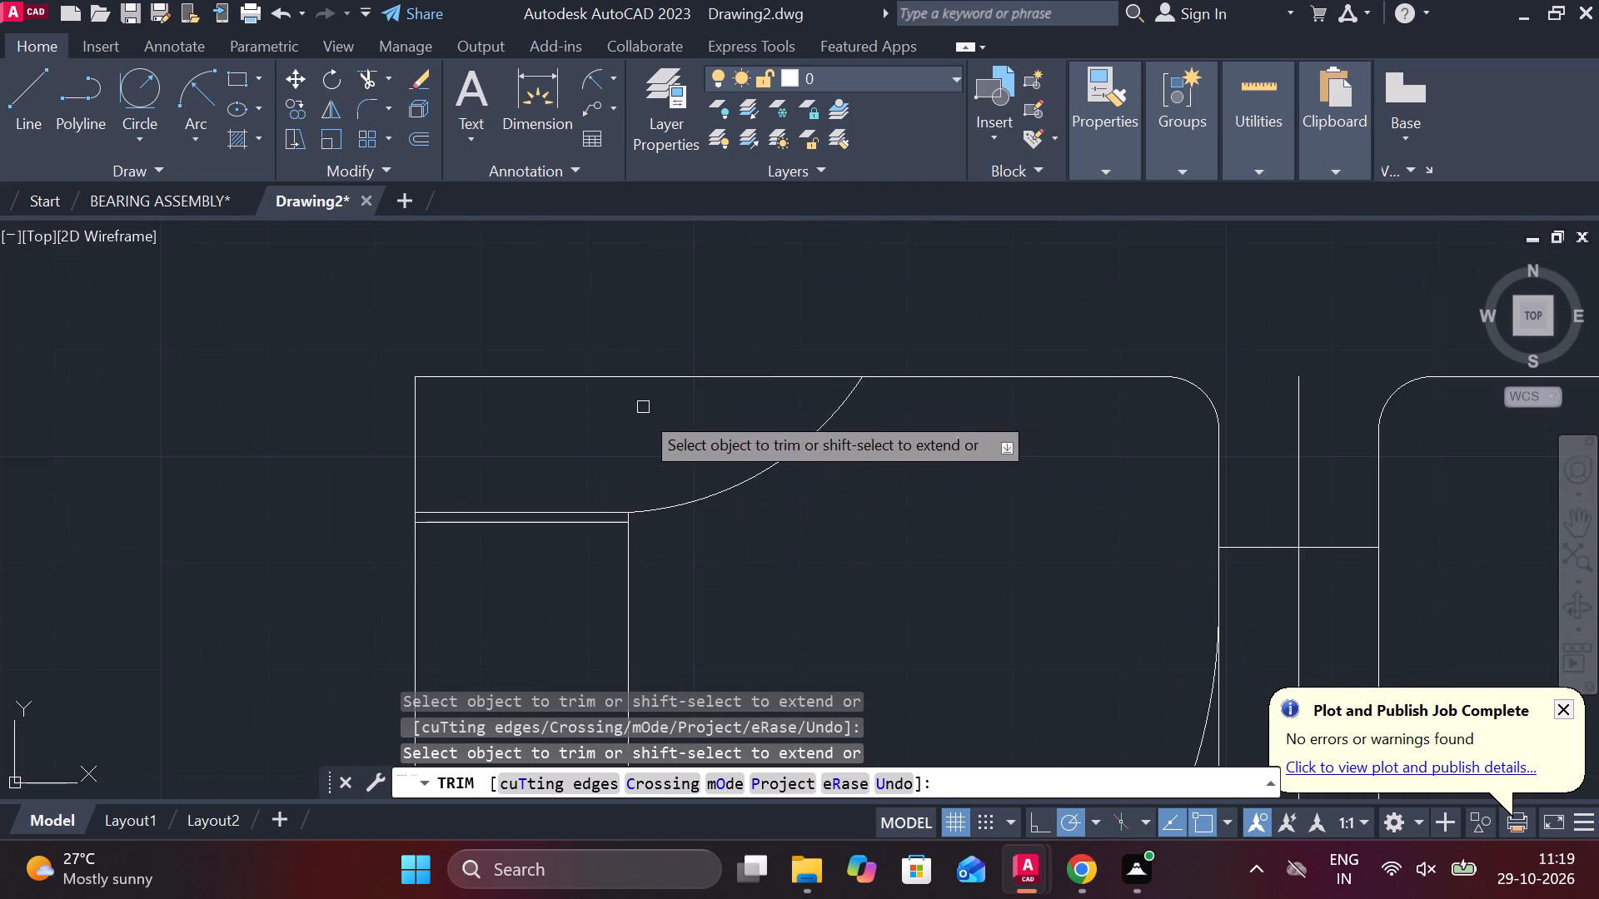
pyautogui.scroll(1, 578, 468)
pyautogui.moveTo(602, 518); pyautogui.dragTo(658, 474, button='middle')
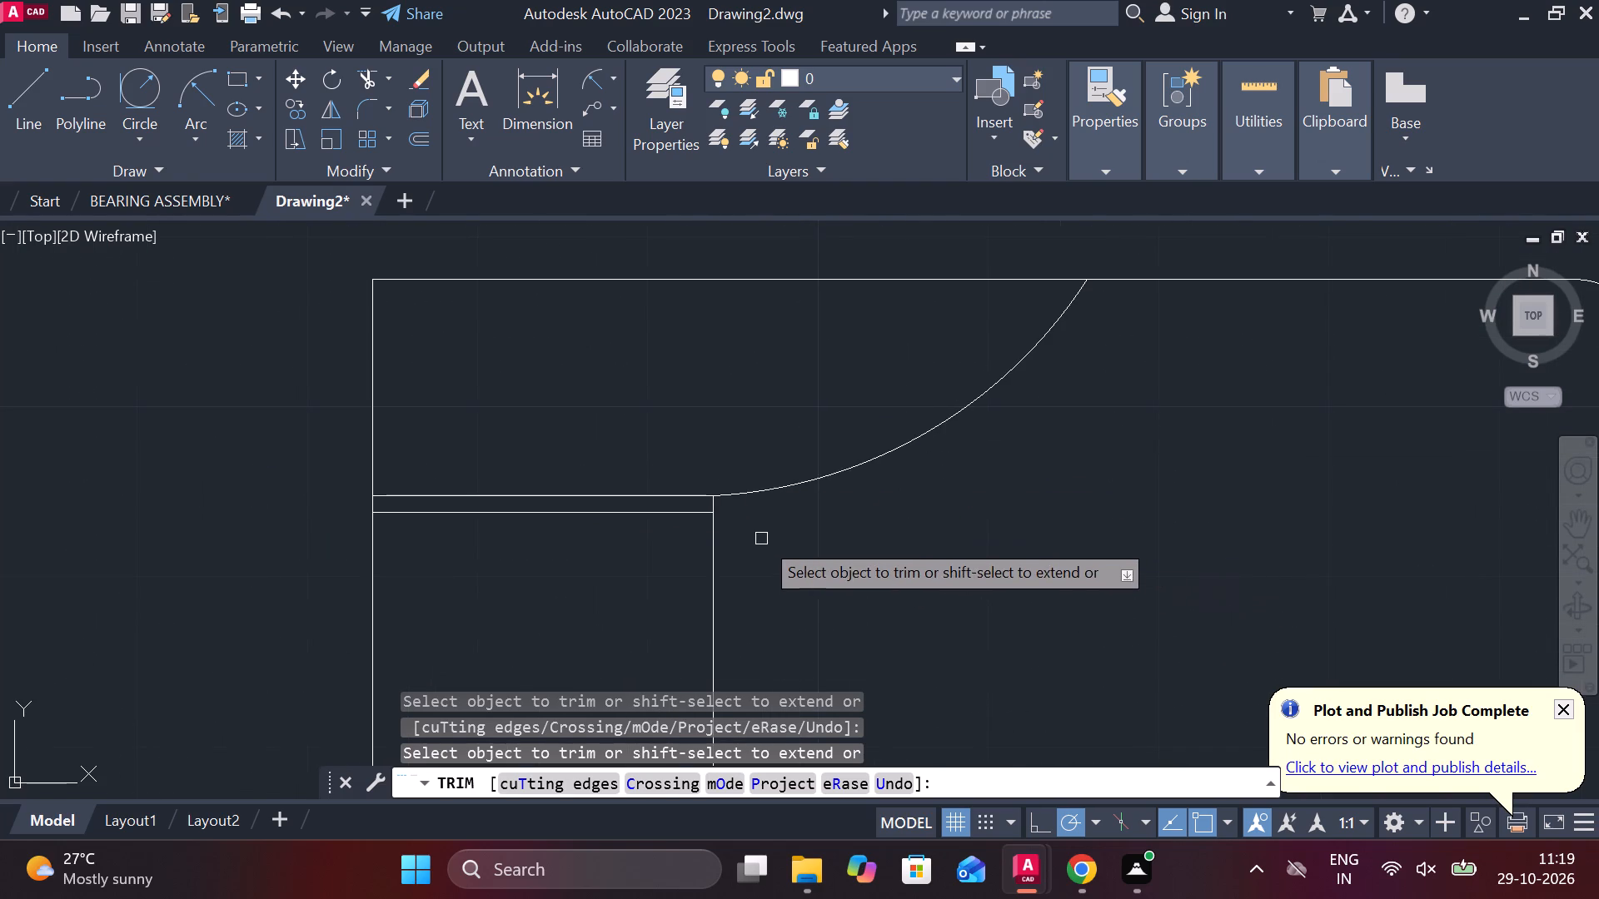
pyautogui.scroll(-3, 761, 539)
pyautogui.moveTo(809, 570); pyautogui.dragTo(548, 459, button='middle')
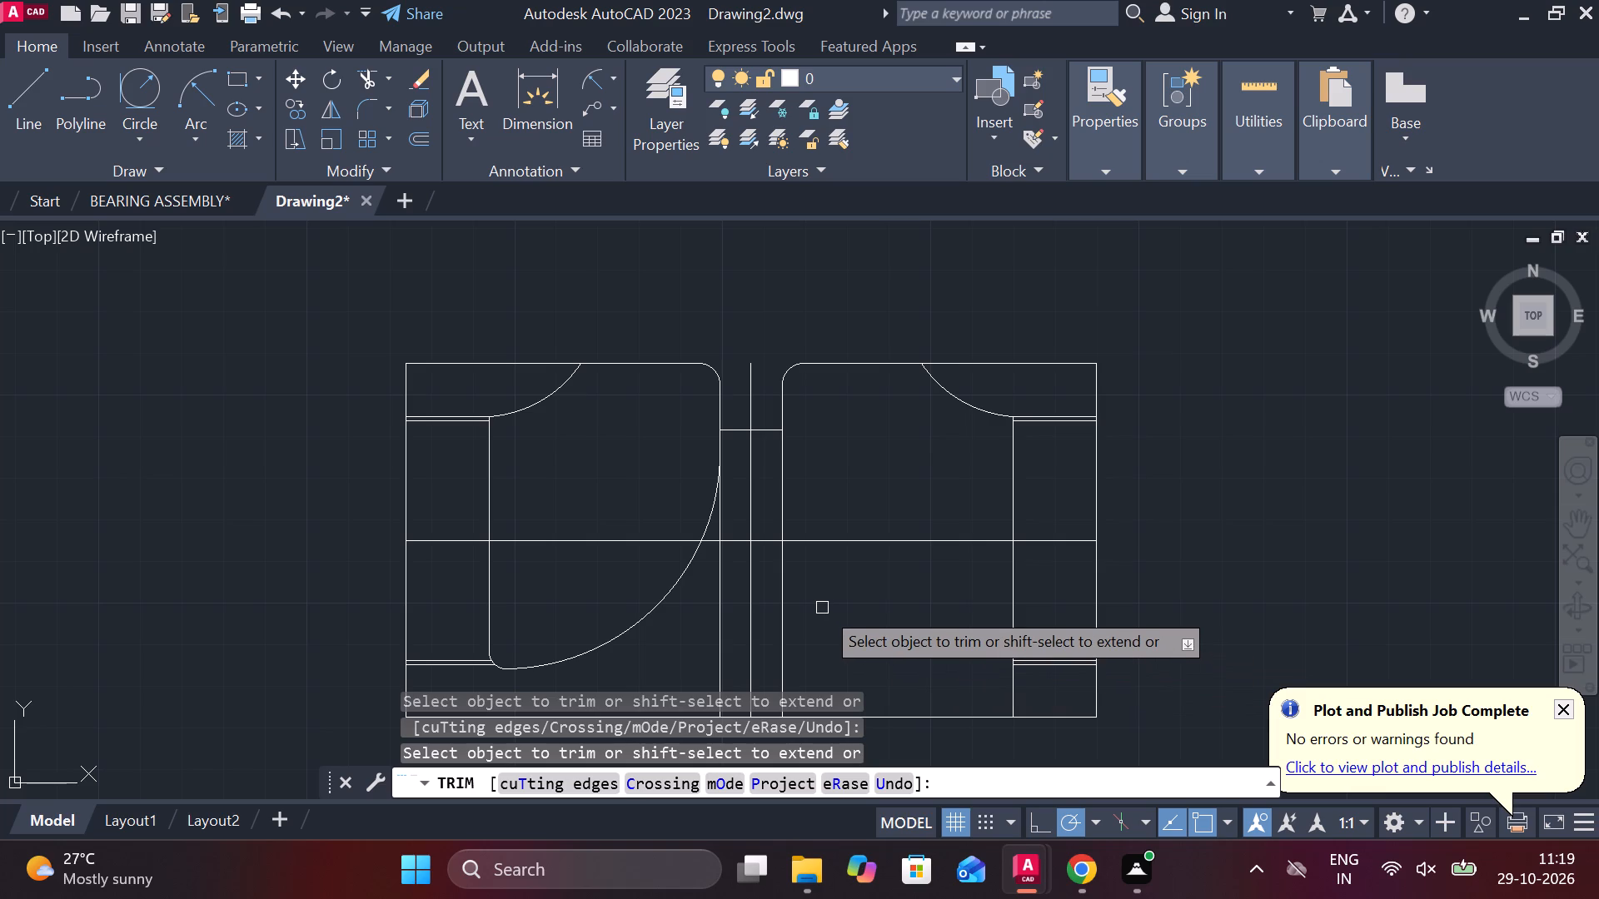
pyautogui.moveTo(820, 613); pyautogui.dragTo(813, 516, button='middle')
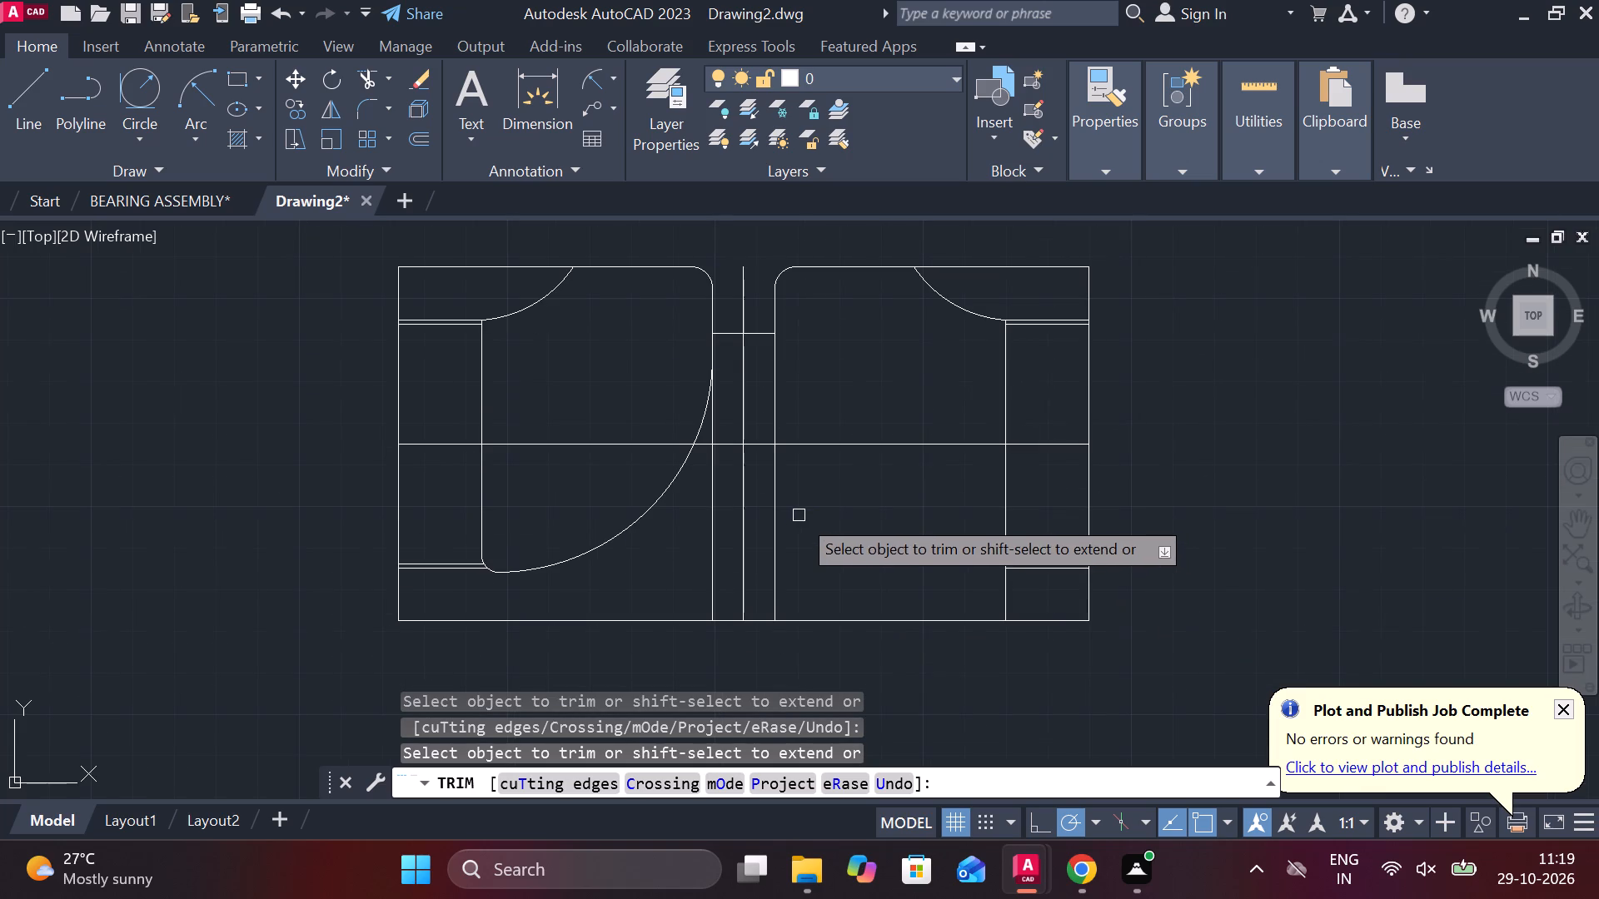
pyautogui.press('Escape')
# Mirror the lower R52 arc about the vertical centre line to the right half, keeping the source arc.
pyautogui.click(614, 528)
pyautogui.write('MI')
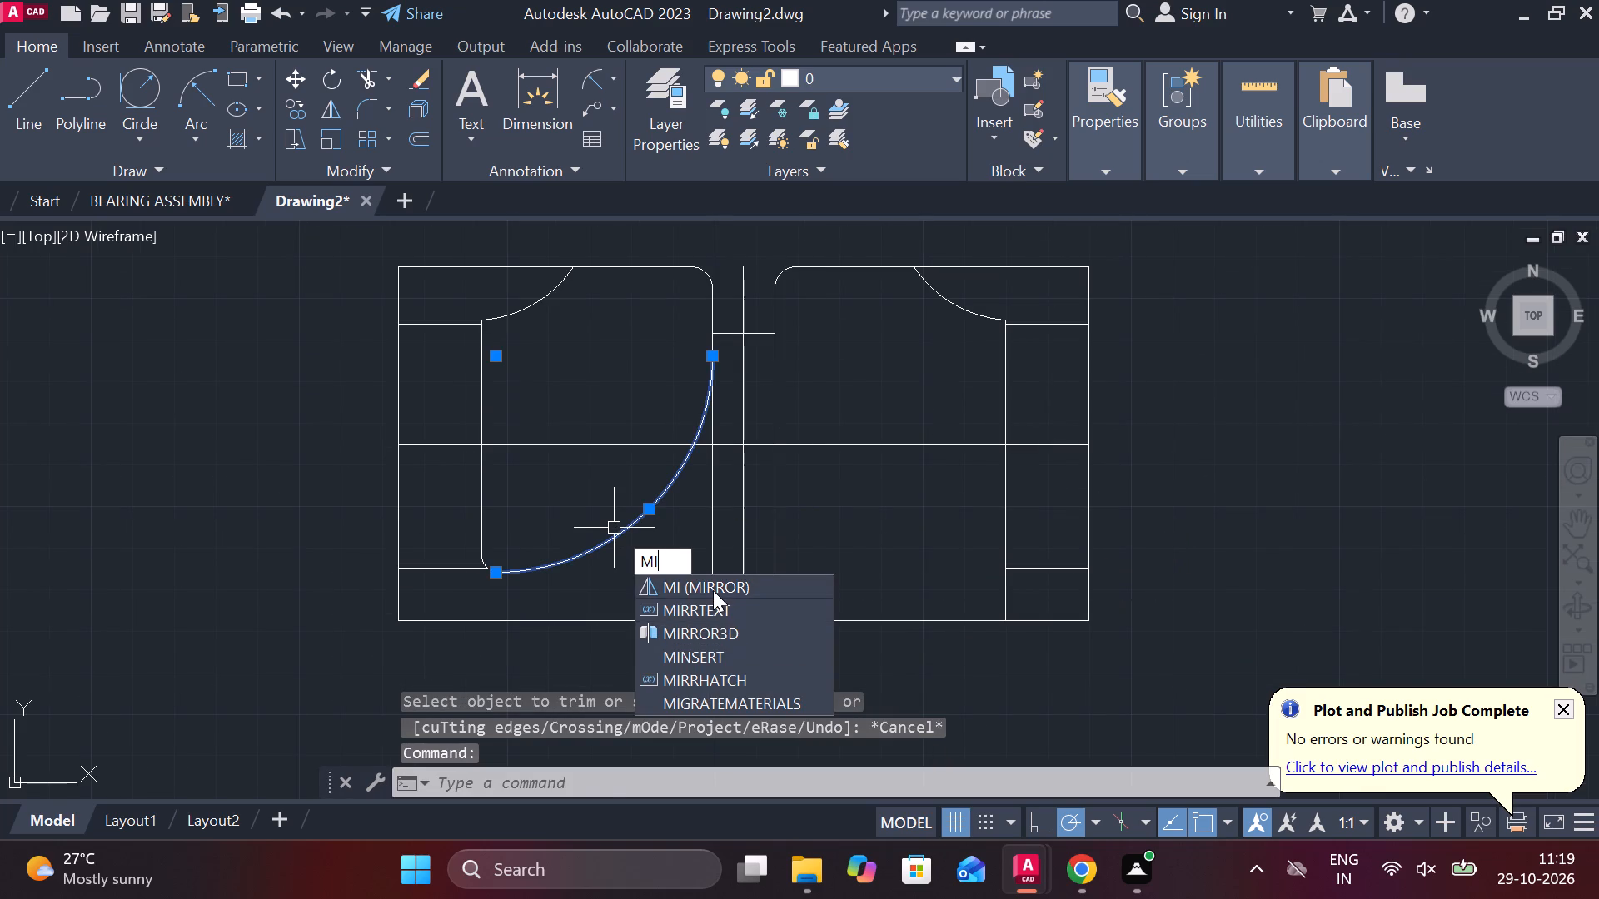
pyautogui.click(713, 590)
pyautogui.click(742, 620)
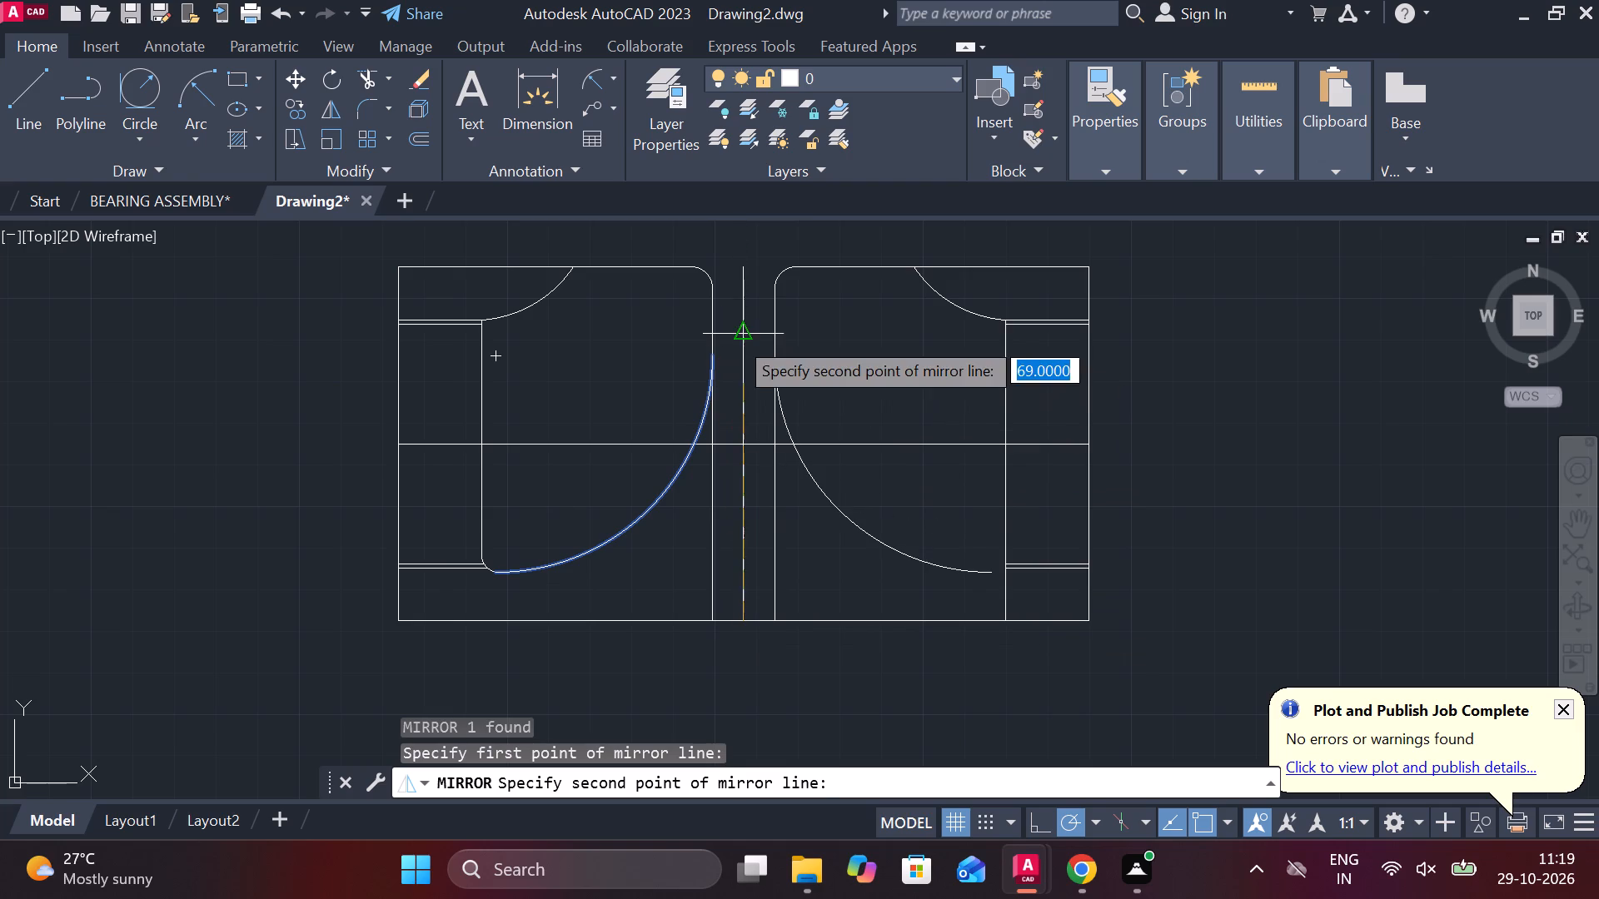
pyautogui.click(741, 337)
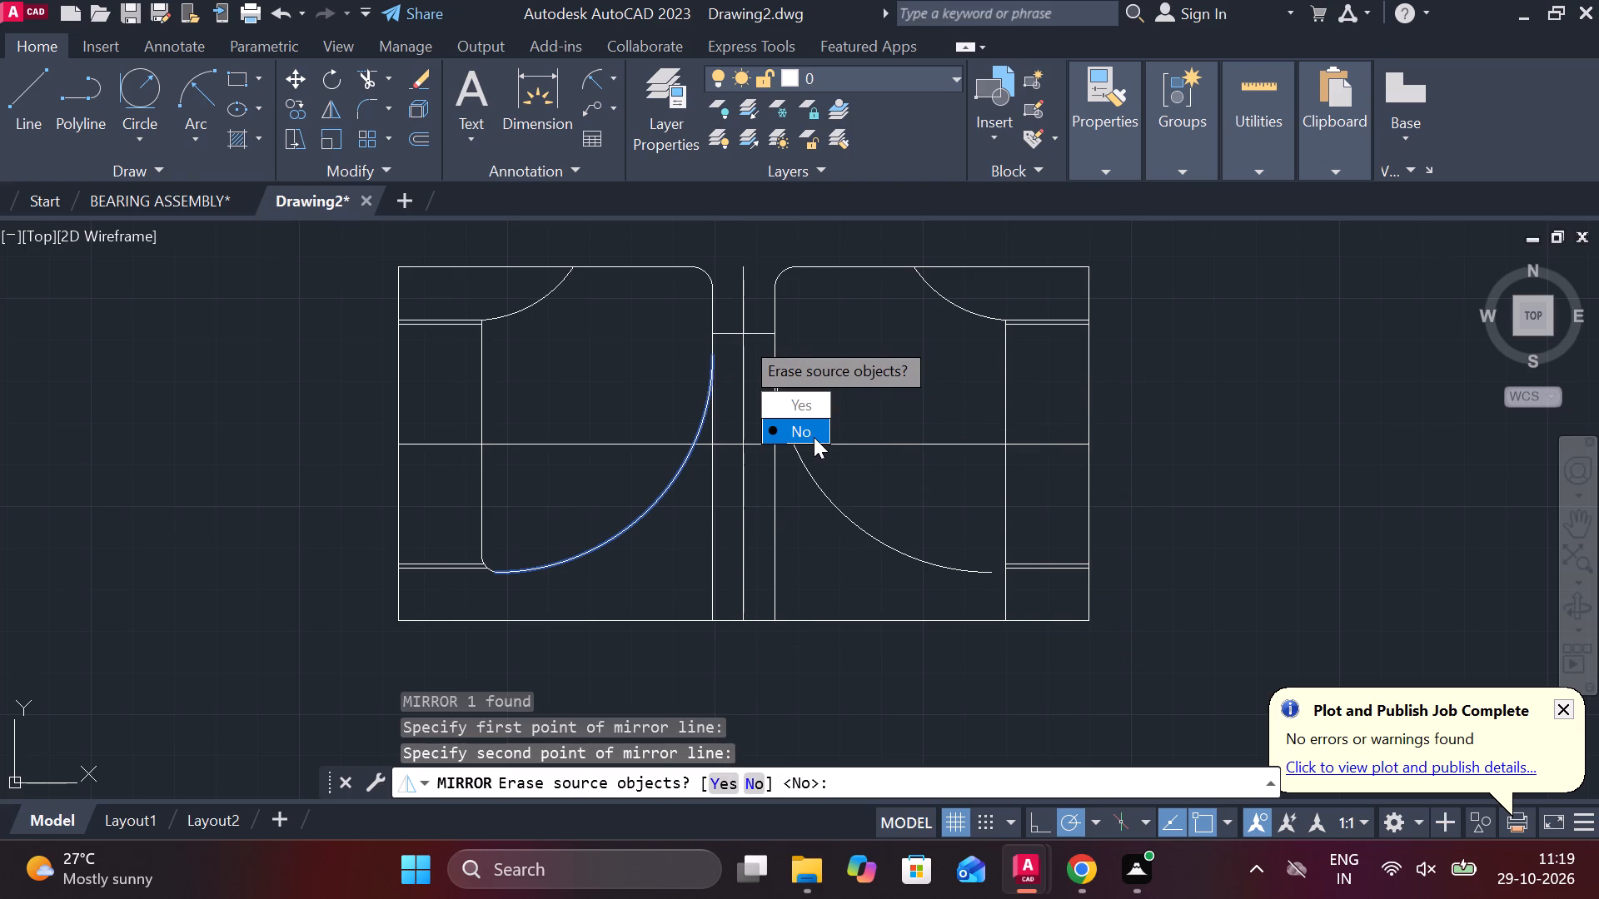
pyautogui.moveTo(813, 437); pyautogui.dragTo(741, 337)
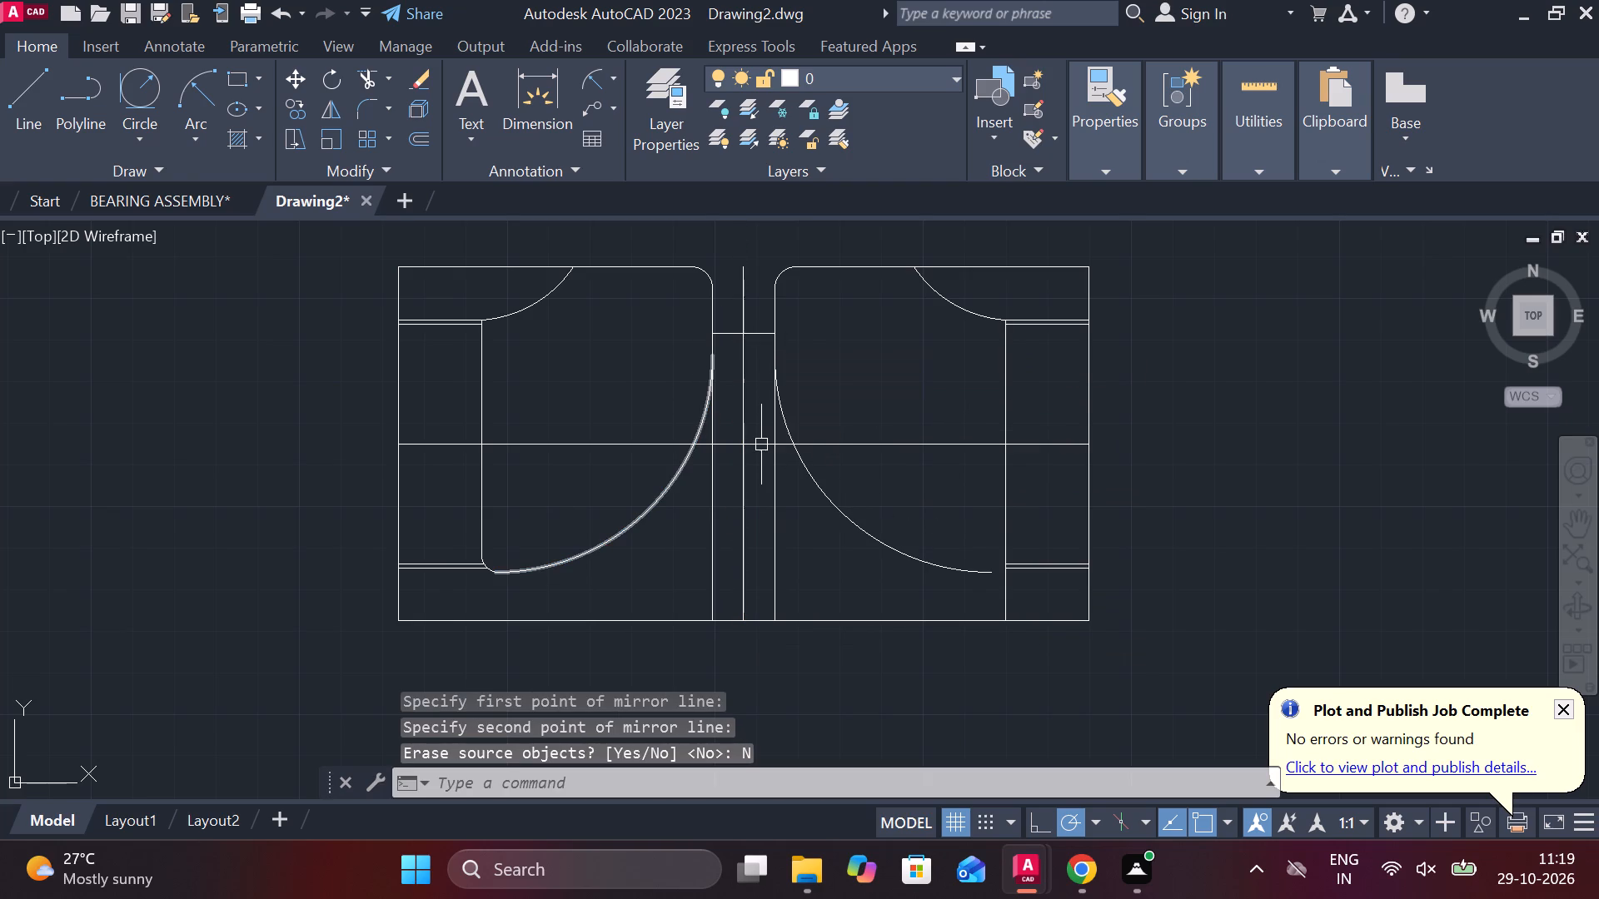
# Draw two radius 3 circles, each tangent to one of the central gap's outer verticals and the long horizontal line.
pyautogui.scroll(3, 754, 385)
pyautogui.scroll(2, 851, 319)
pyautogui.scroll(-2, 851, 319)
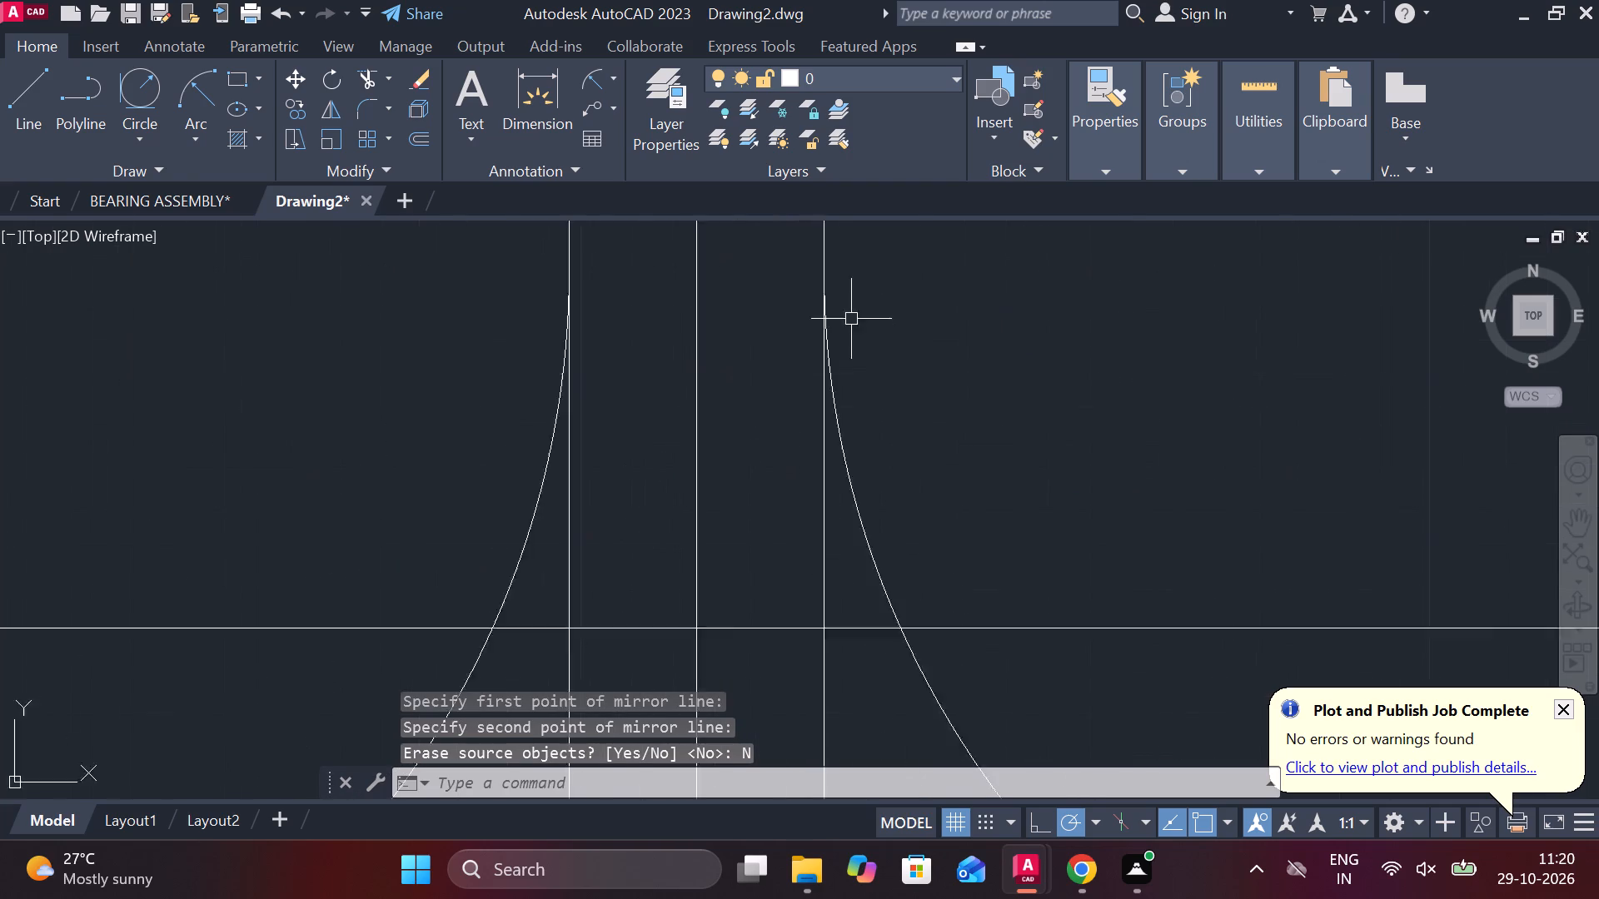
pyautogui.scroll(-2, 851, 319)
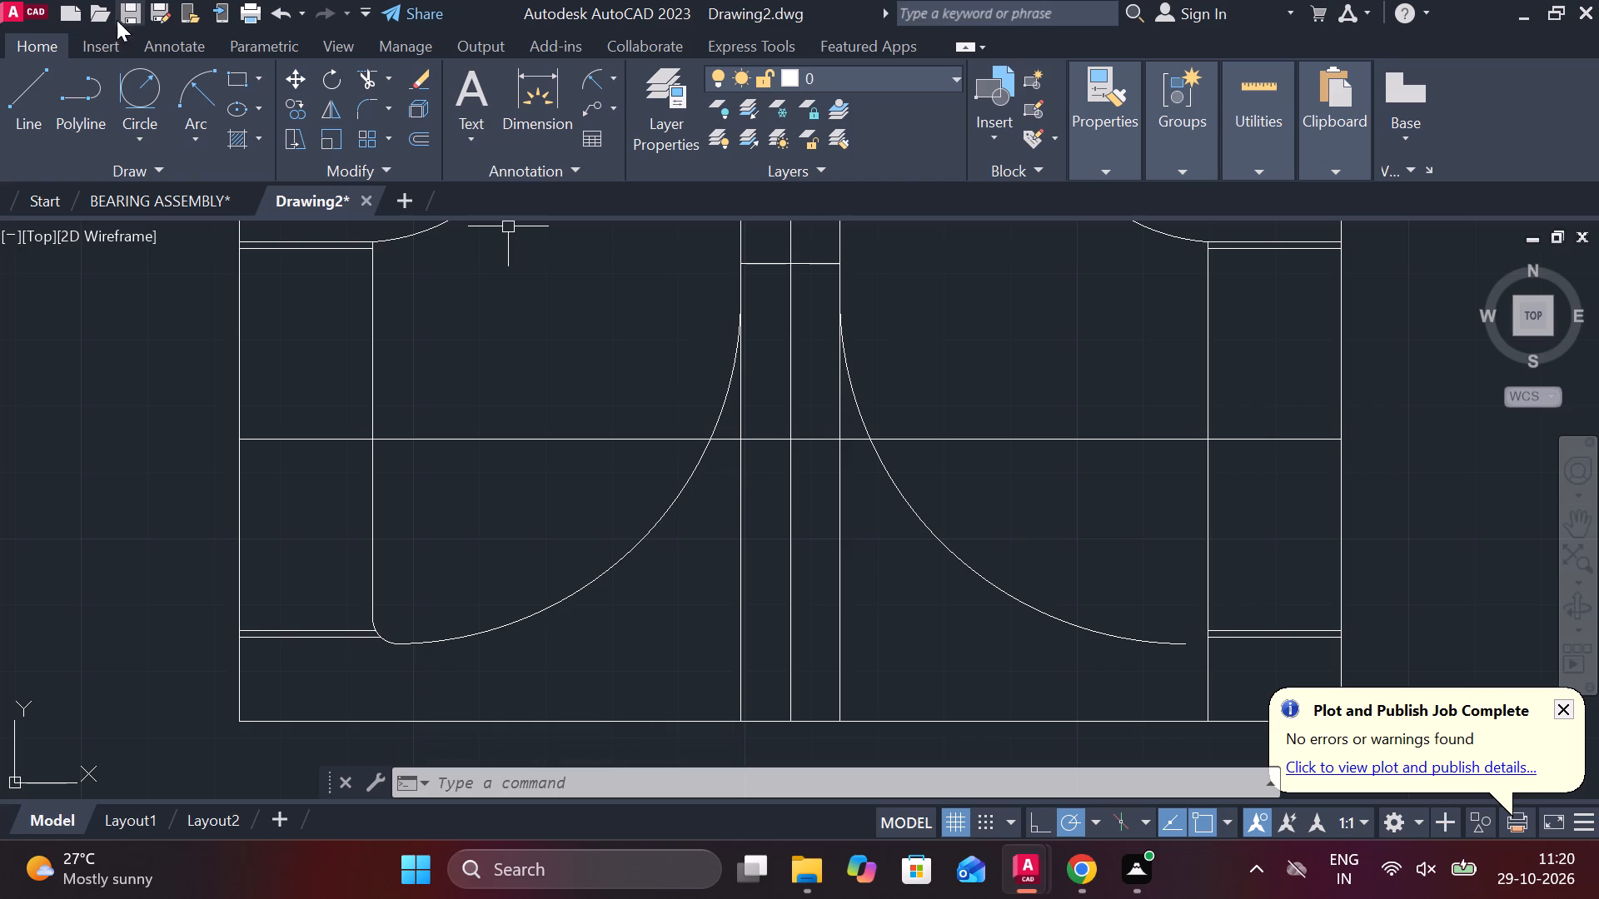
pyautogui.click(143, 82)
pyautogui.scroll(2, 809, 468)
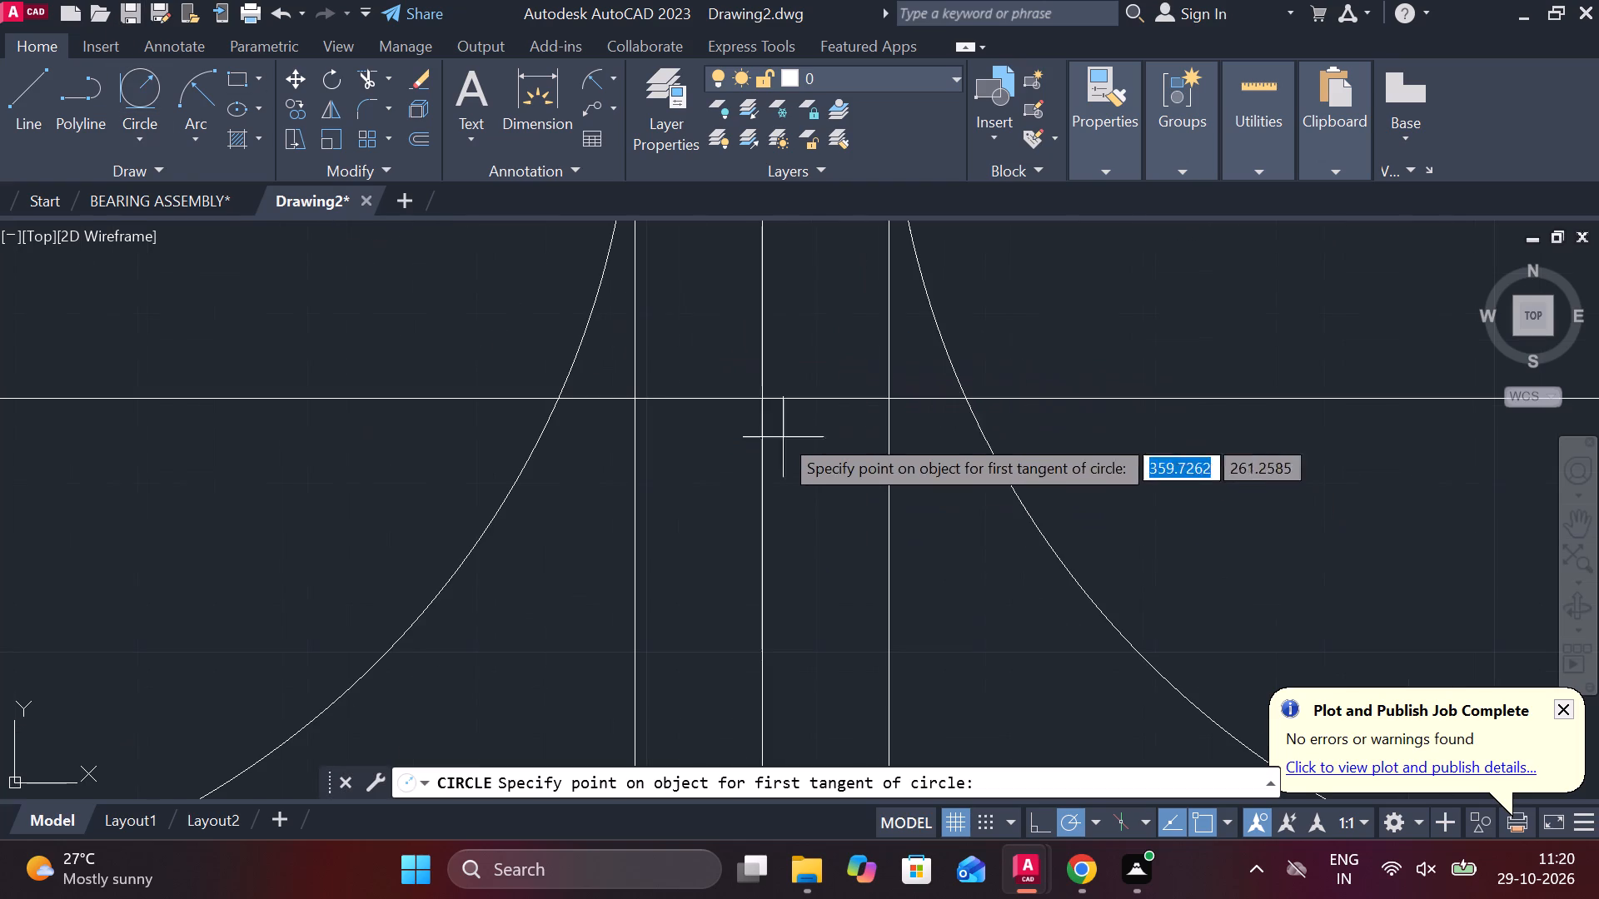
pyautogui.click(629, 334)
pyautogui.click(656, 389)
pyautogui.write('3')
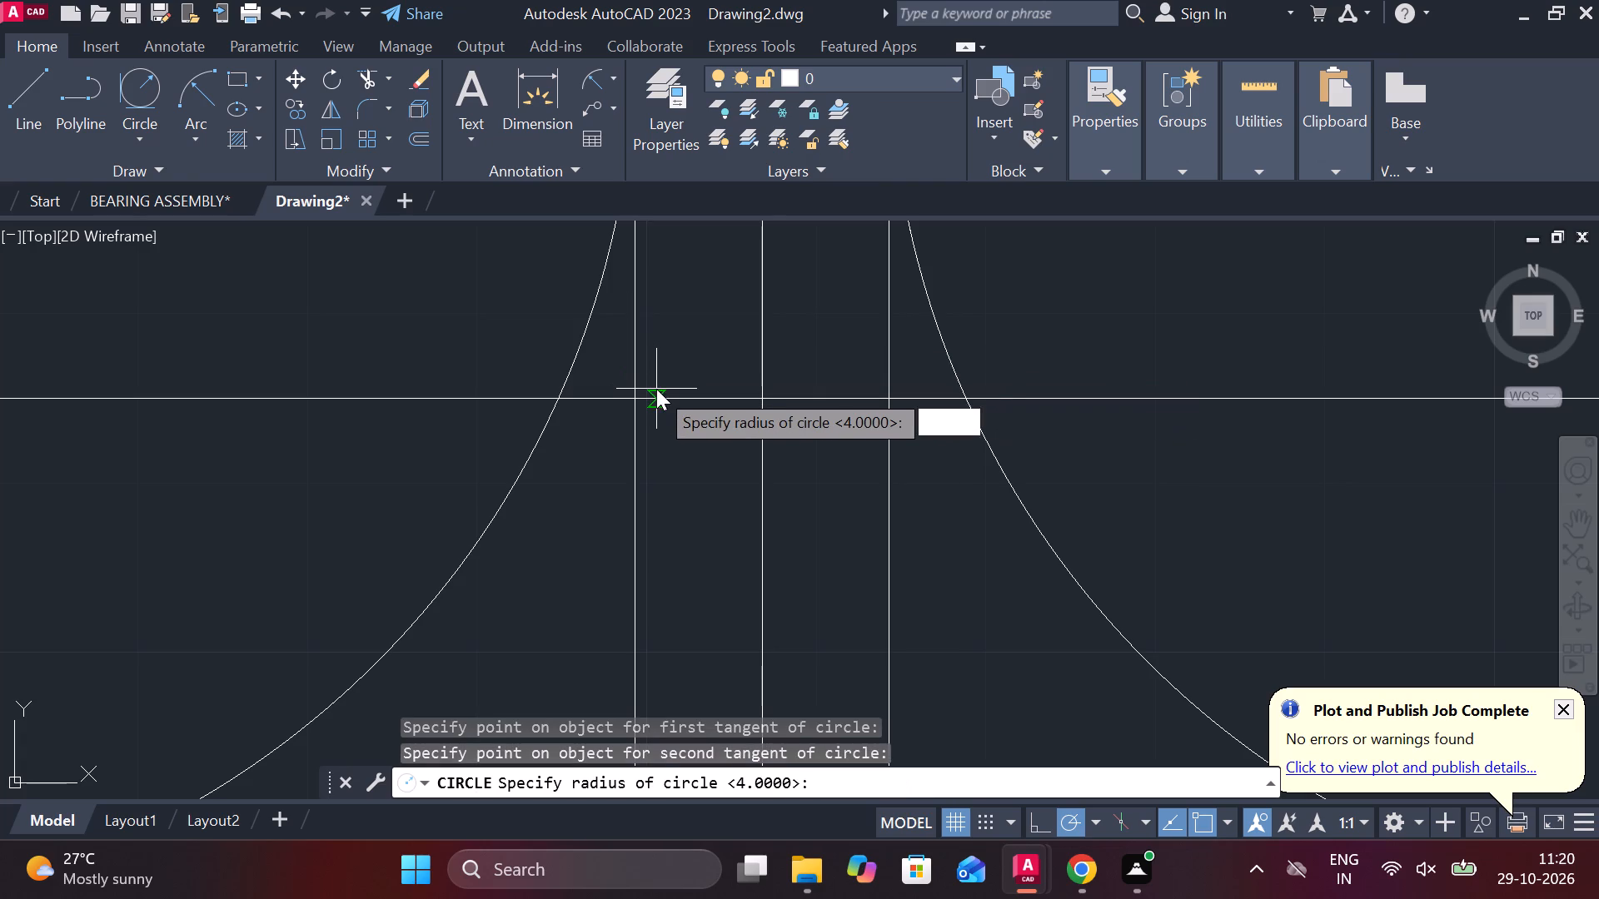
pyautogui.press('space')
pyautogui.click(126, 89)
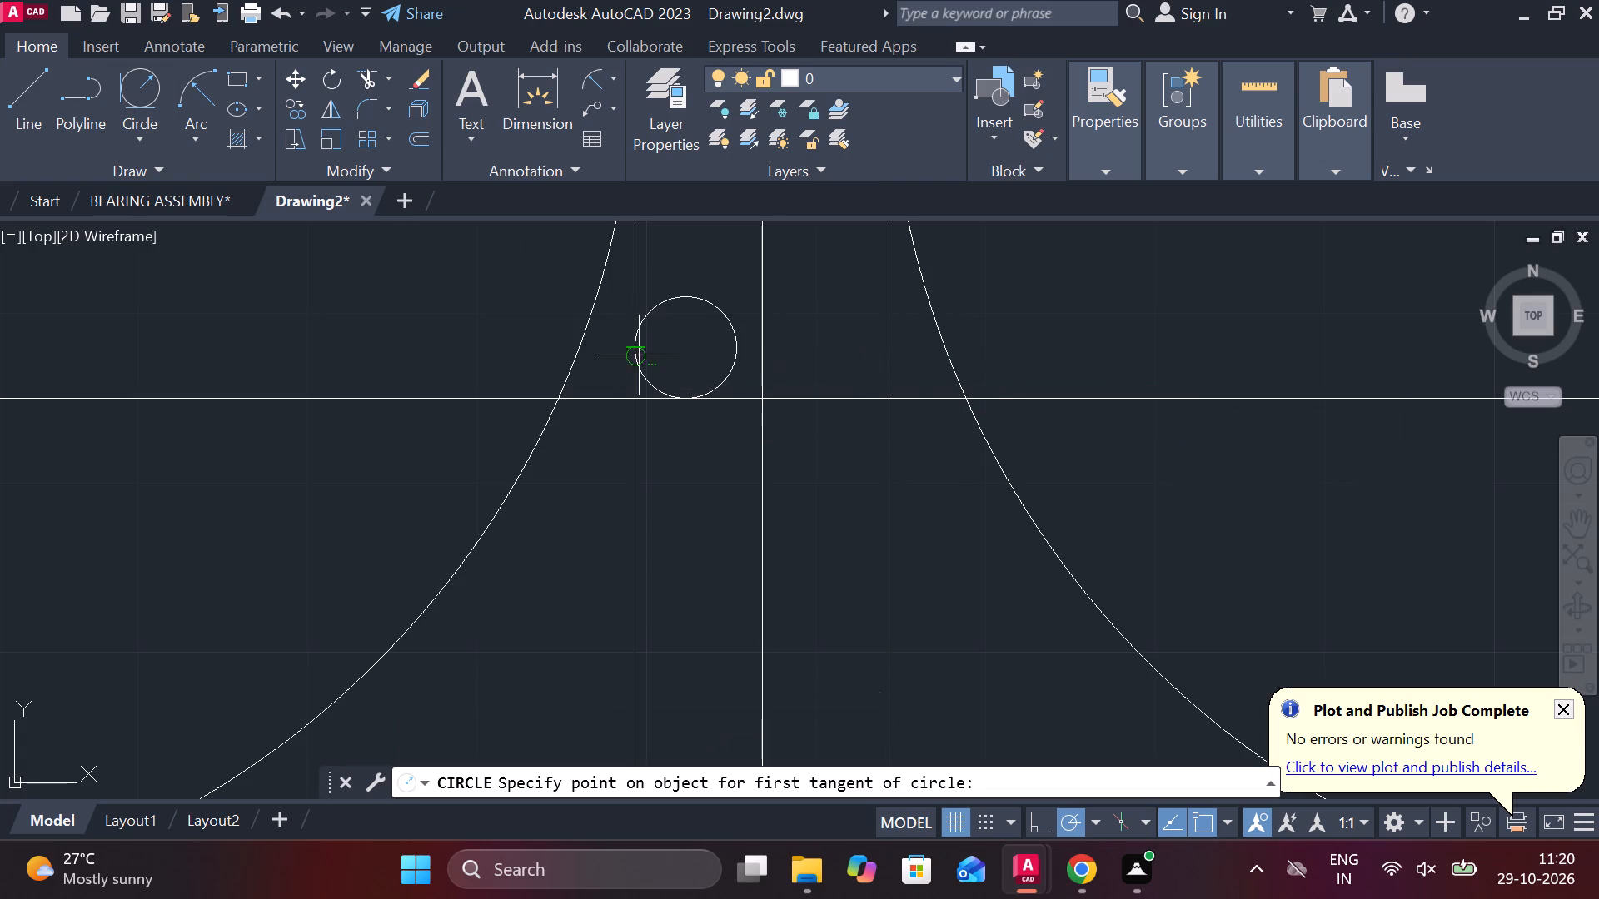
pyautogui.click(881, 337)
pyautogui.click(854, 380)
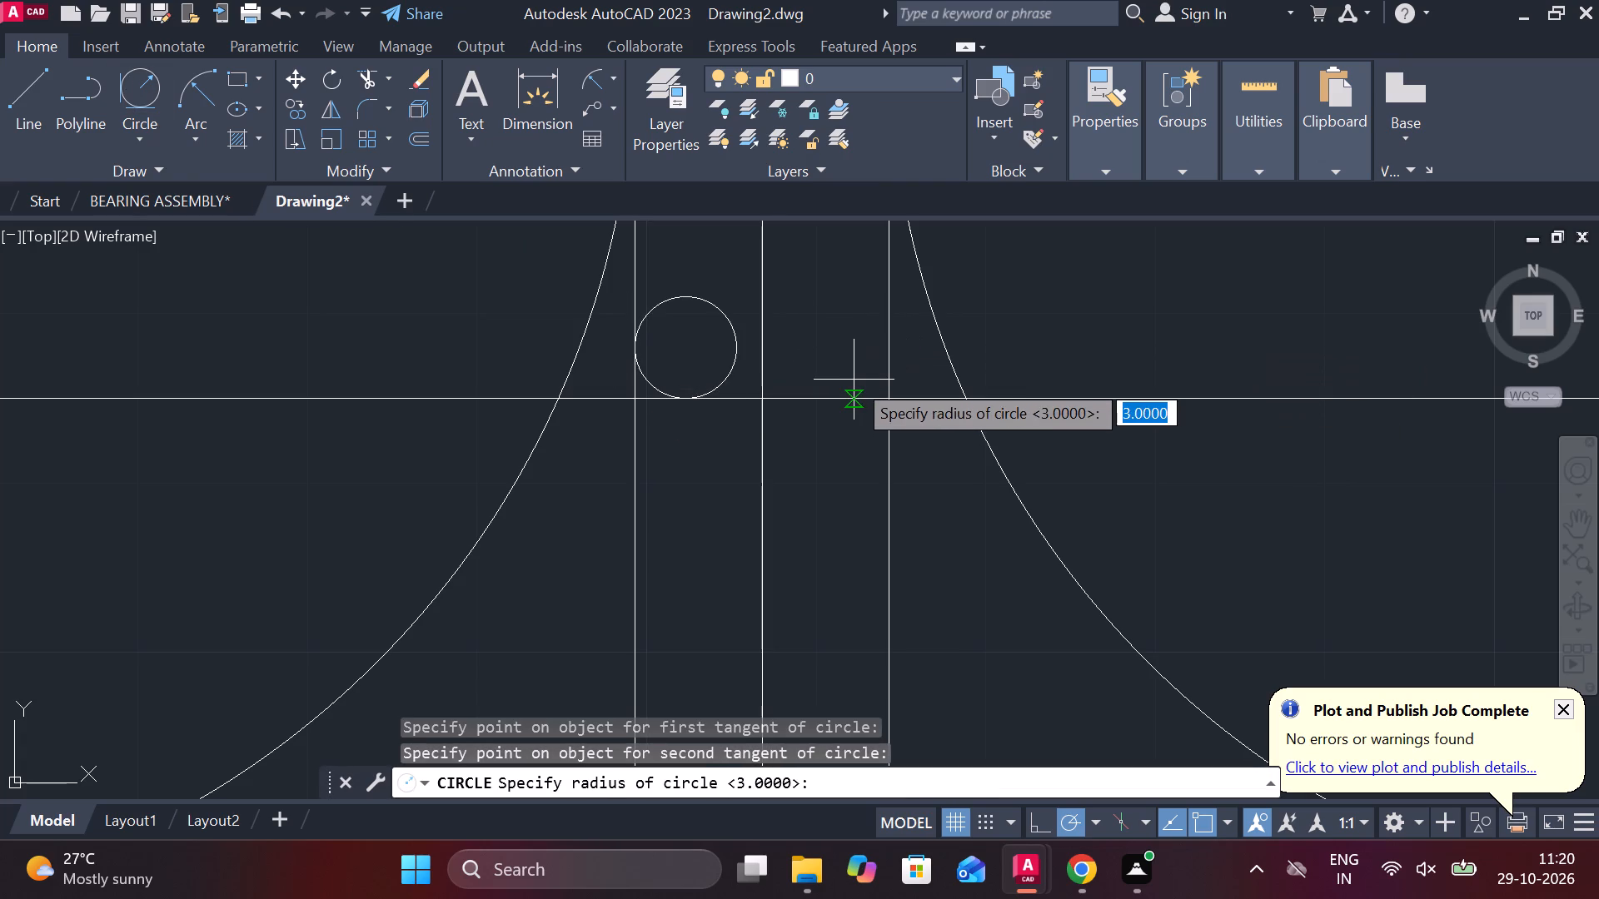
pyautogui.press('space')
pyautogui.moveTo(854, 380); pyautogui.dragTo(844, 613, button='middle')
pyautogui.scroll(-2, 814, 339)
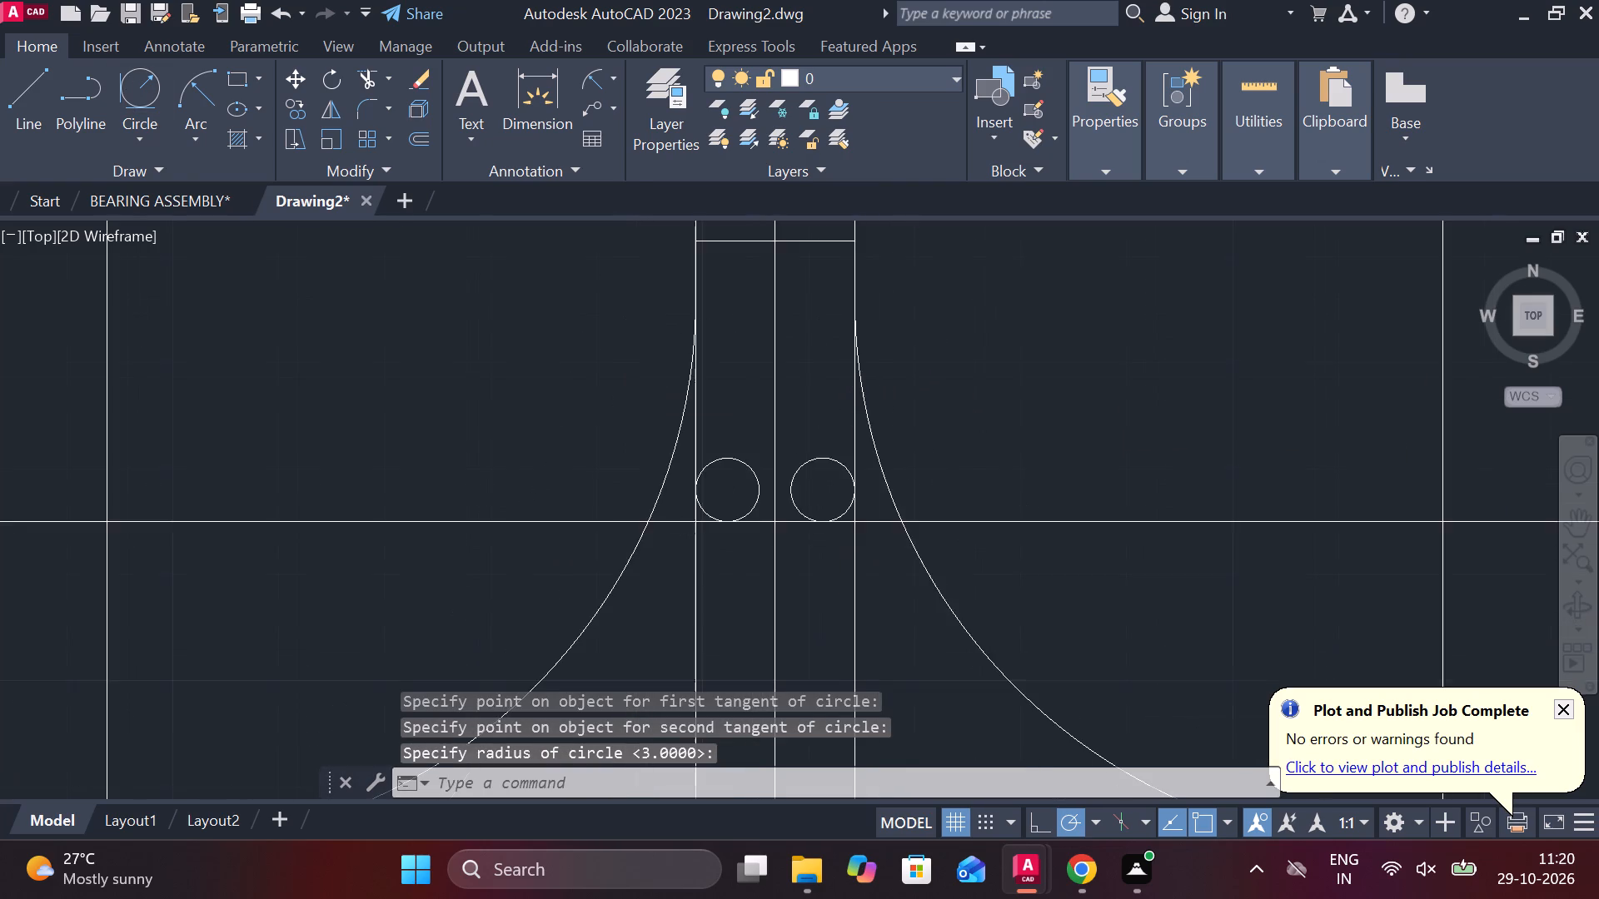
# Offset both lower R52 arcs by 5 towards the vertical centre line.
pyautogui.moveTo(816, 339); pyautogui.dragTo(821, 457, button='middle')
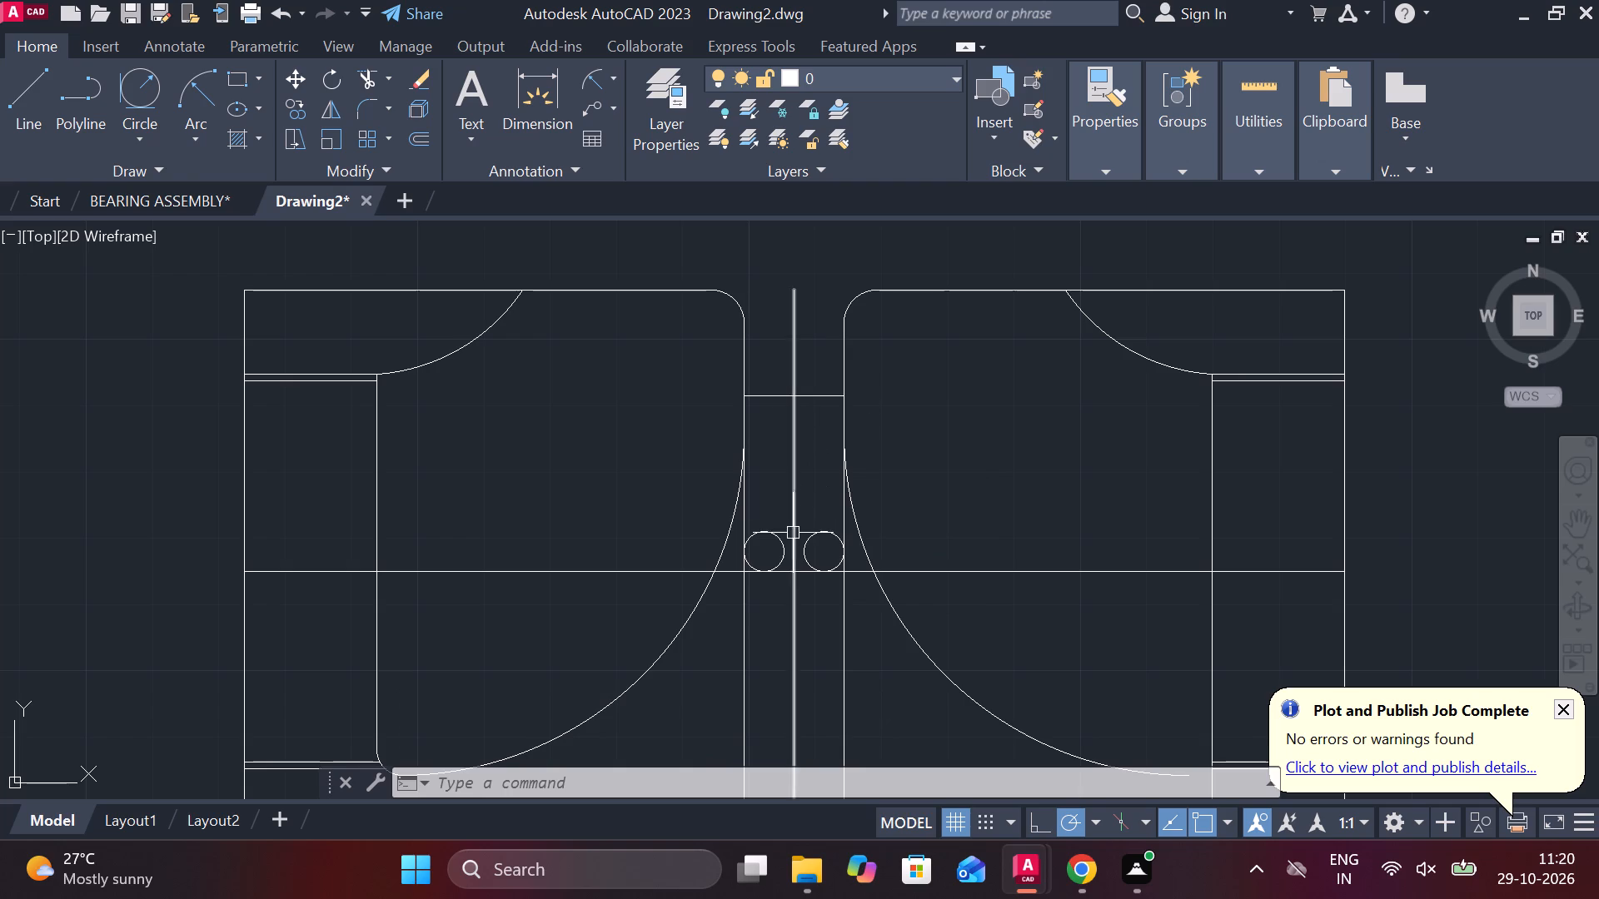
pyautogui.moveTo(705, 578); pyautogui.dragTo(613, 488, button='middle')
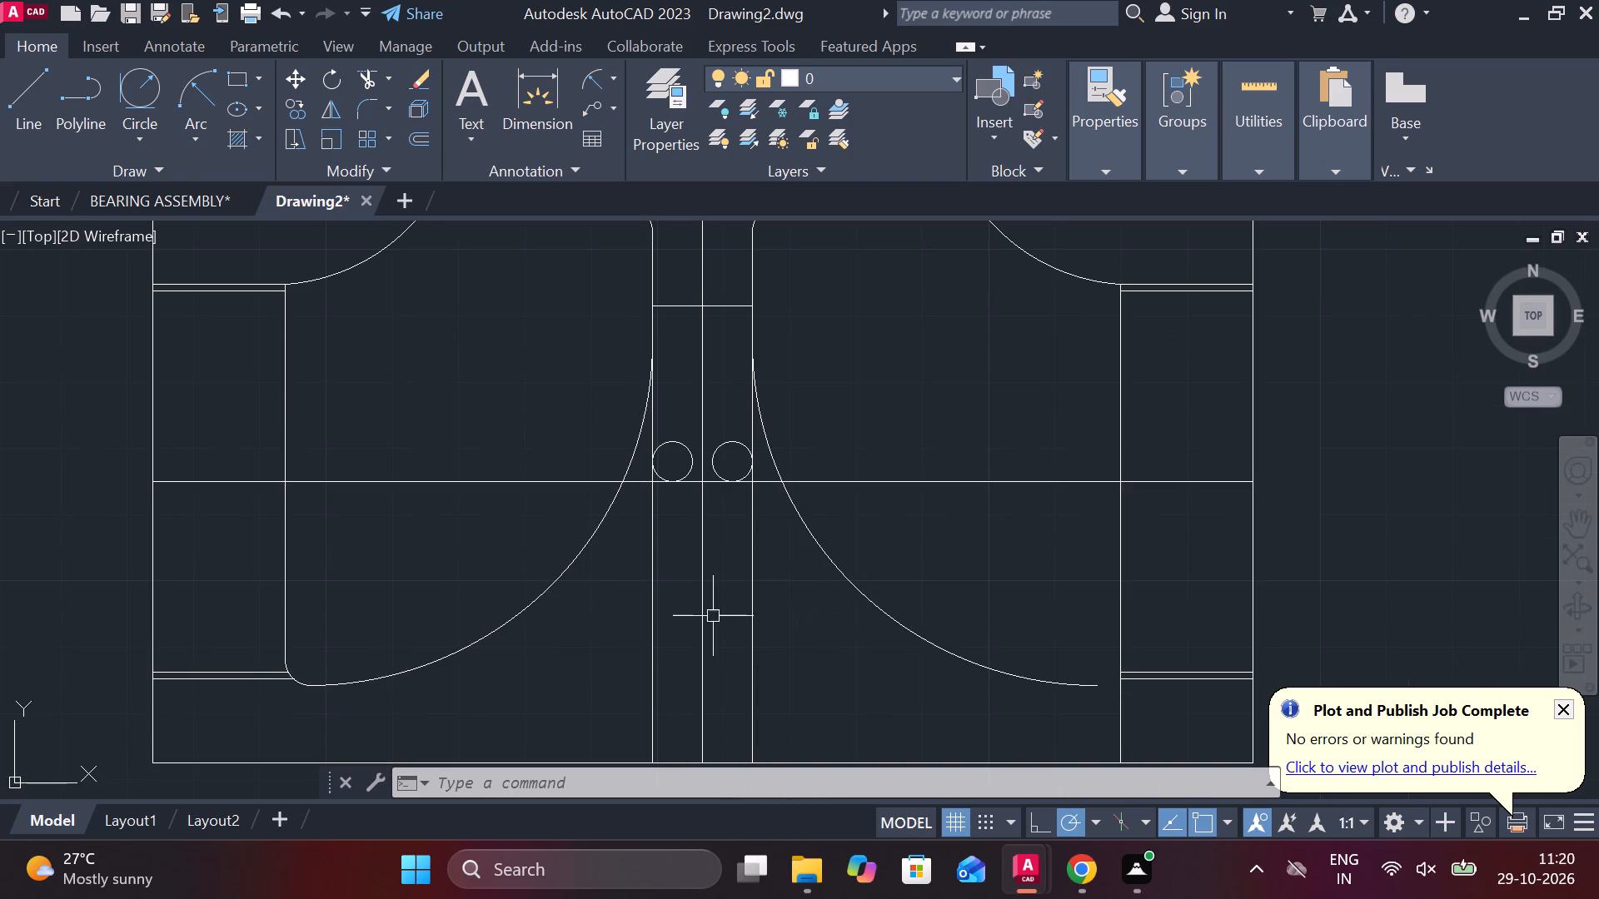
pyautogui.click(565, 569)
pyautogui.press('o')
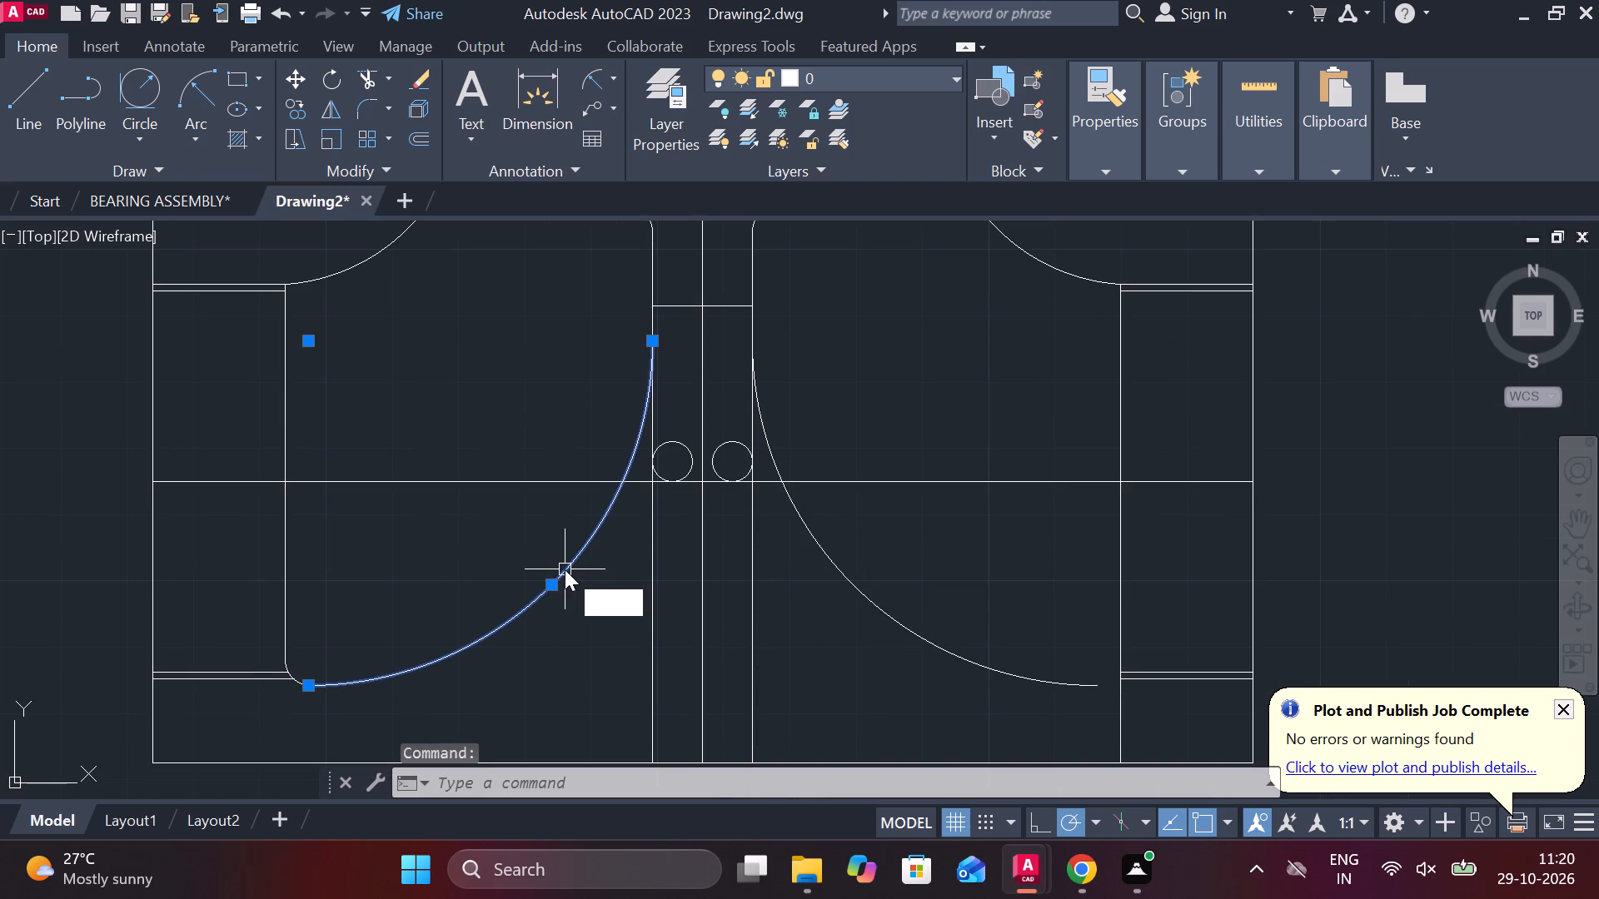
pyautogui.press('Return')
pyautogui.press('Return')
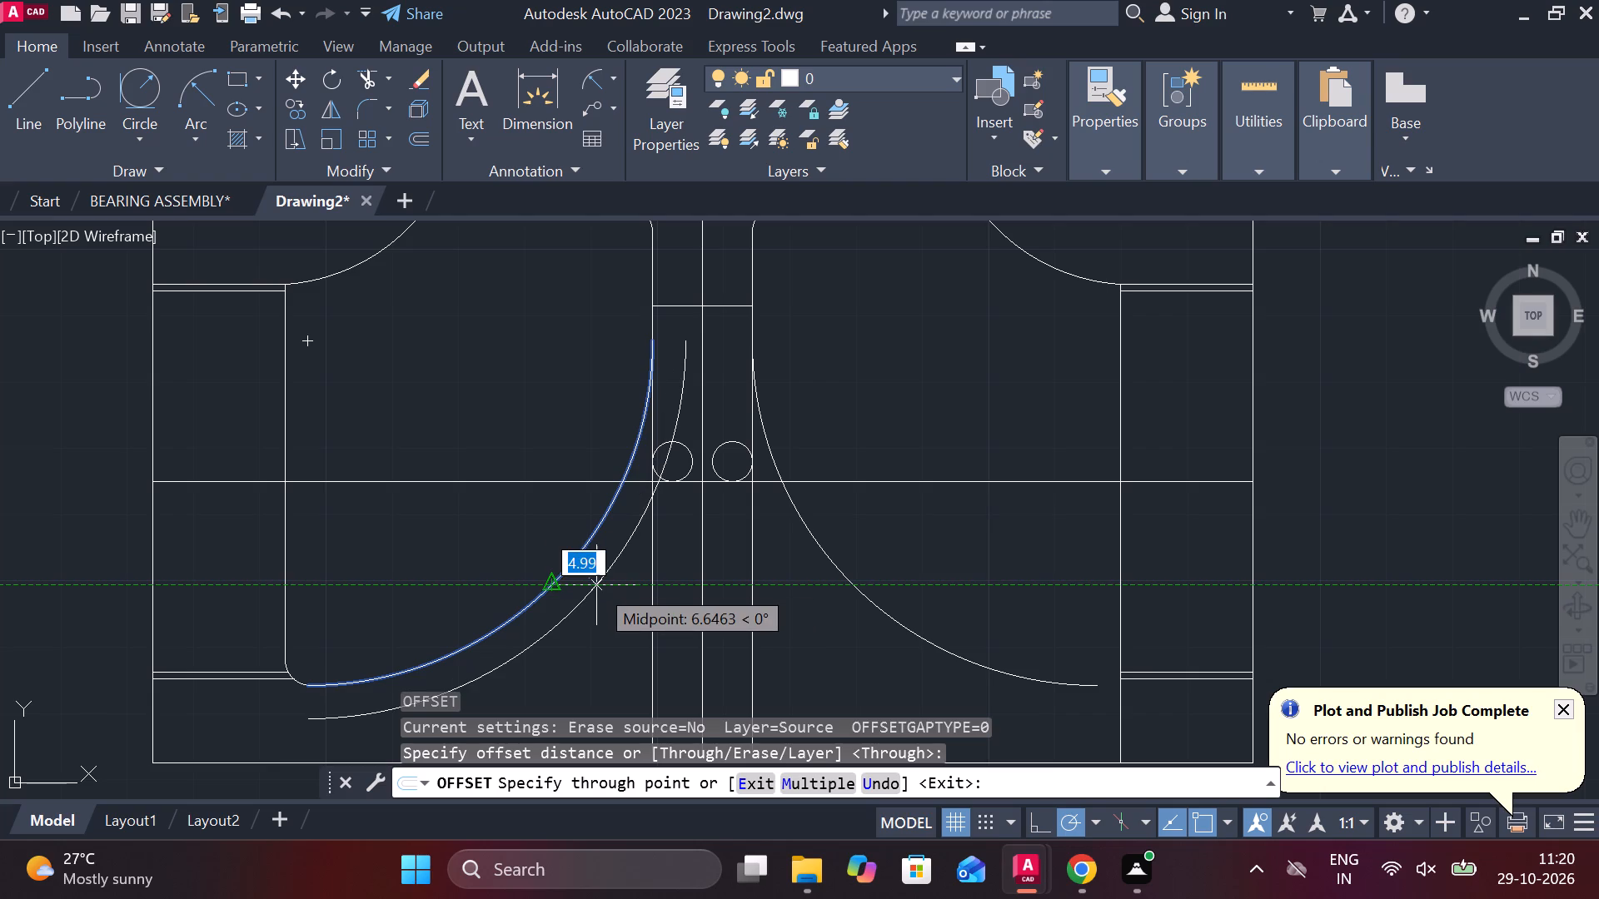
pyautogui.press('5')
pyautogui.press('Return')
pyautogui.click(824, 555)
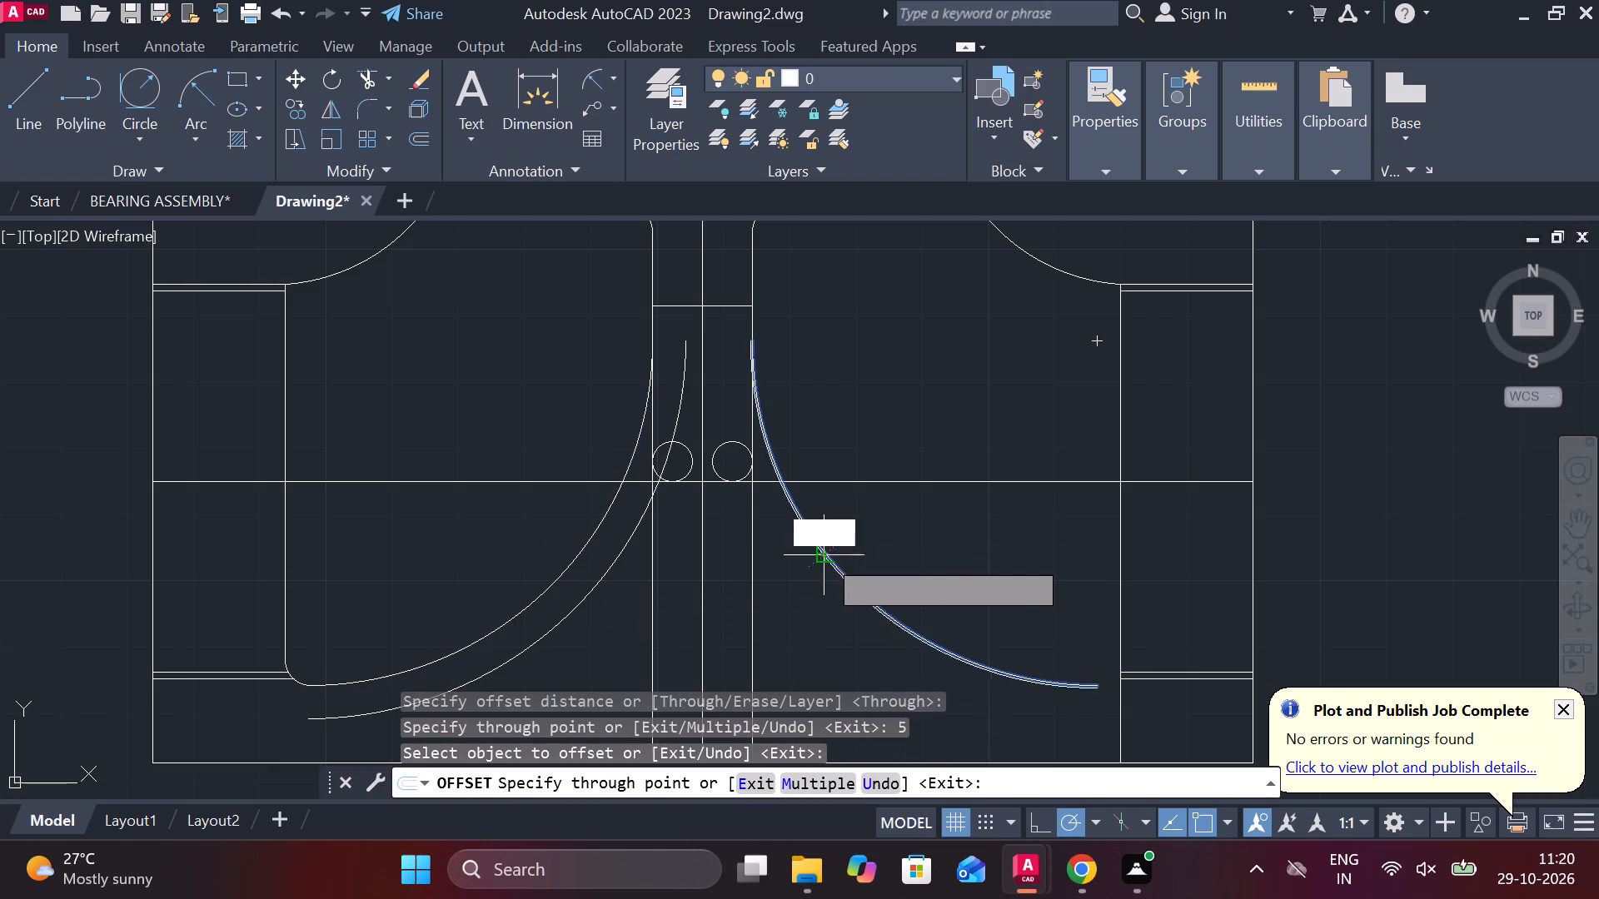
pyautogui.write('5')
pyautogui.press('space')
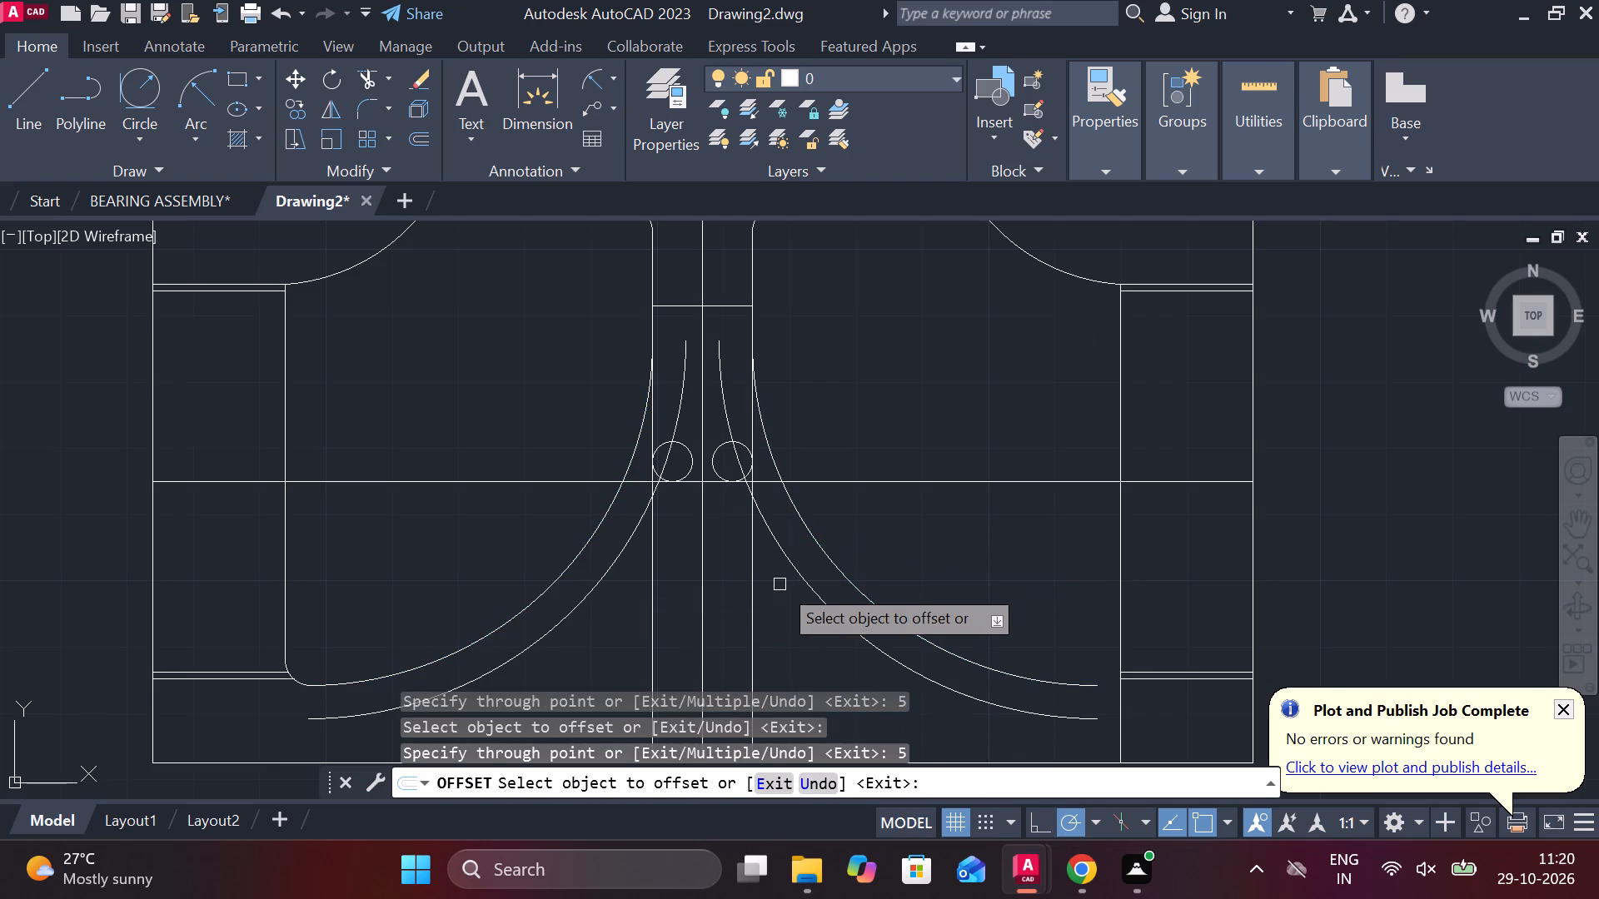
pyautogui.scroll(1, 724, 360)
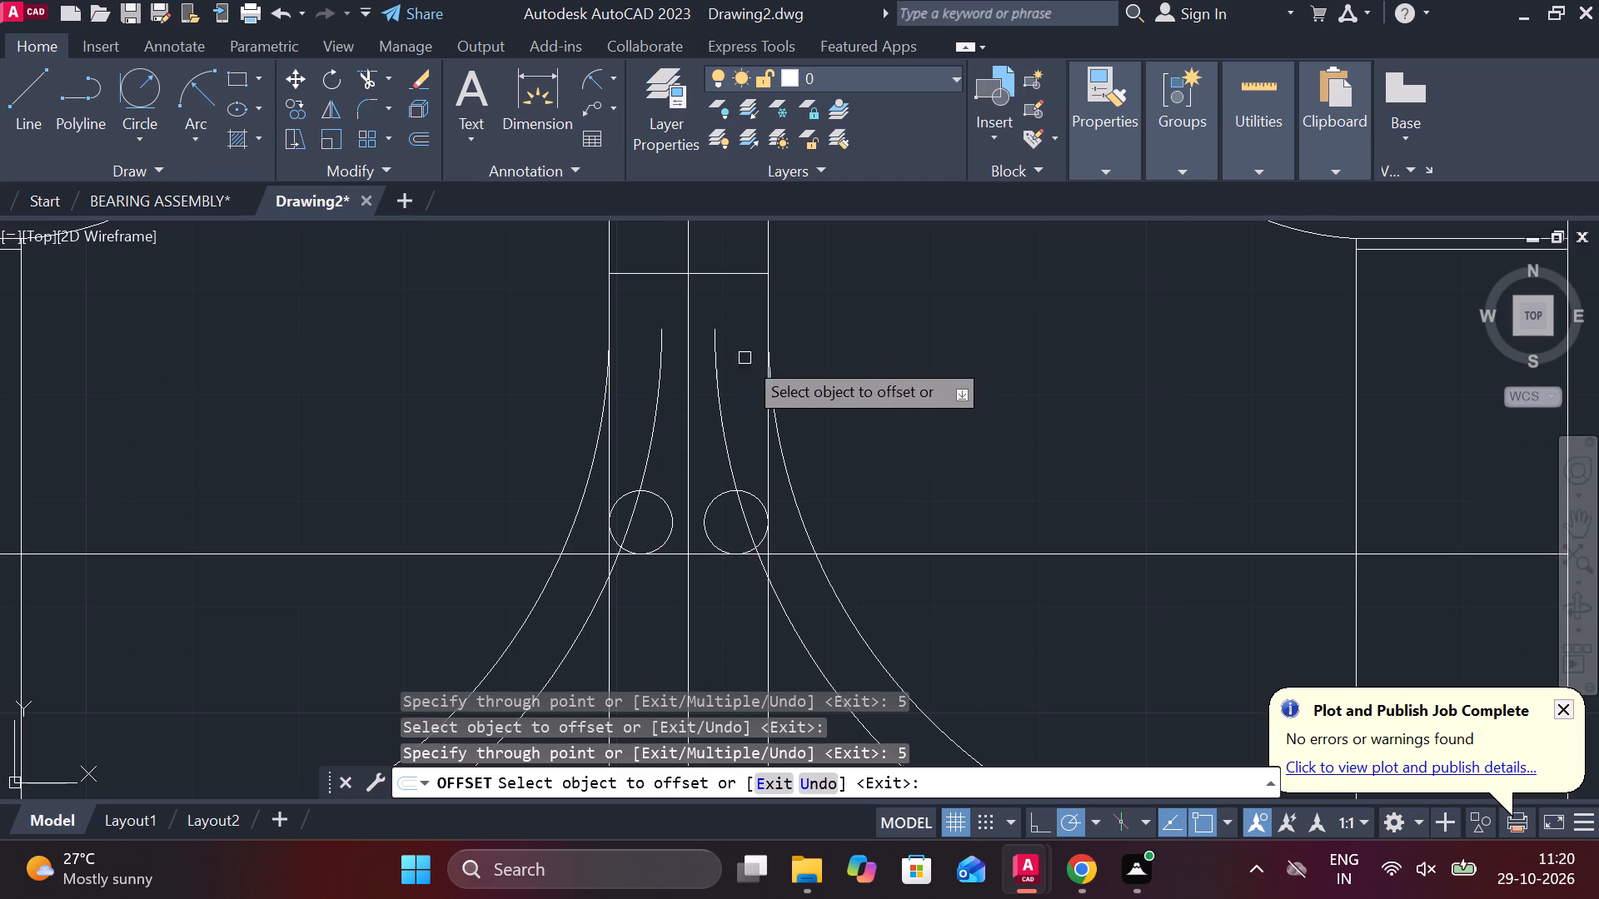
pyautogui.press('Escape')
# Extend the upper ends of both offset arcs to the short horizontal line across the central gap.
pyautogui.write('EX')
pyautogui.press('space')
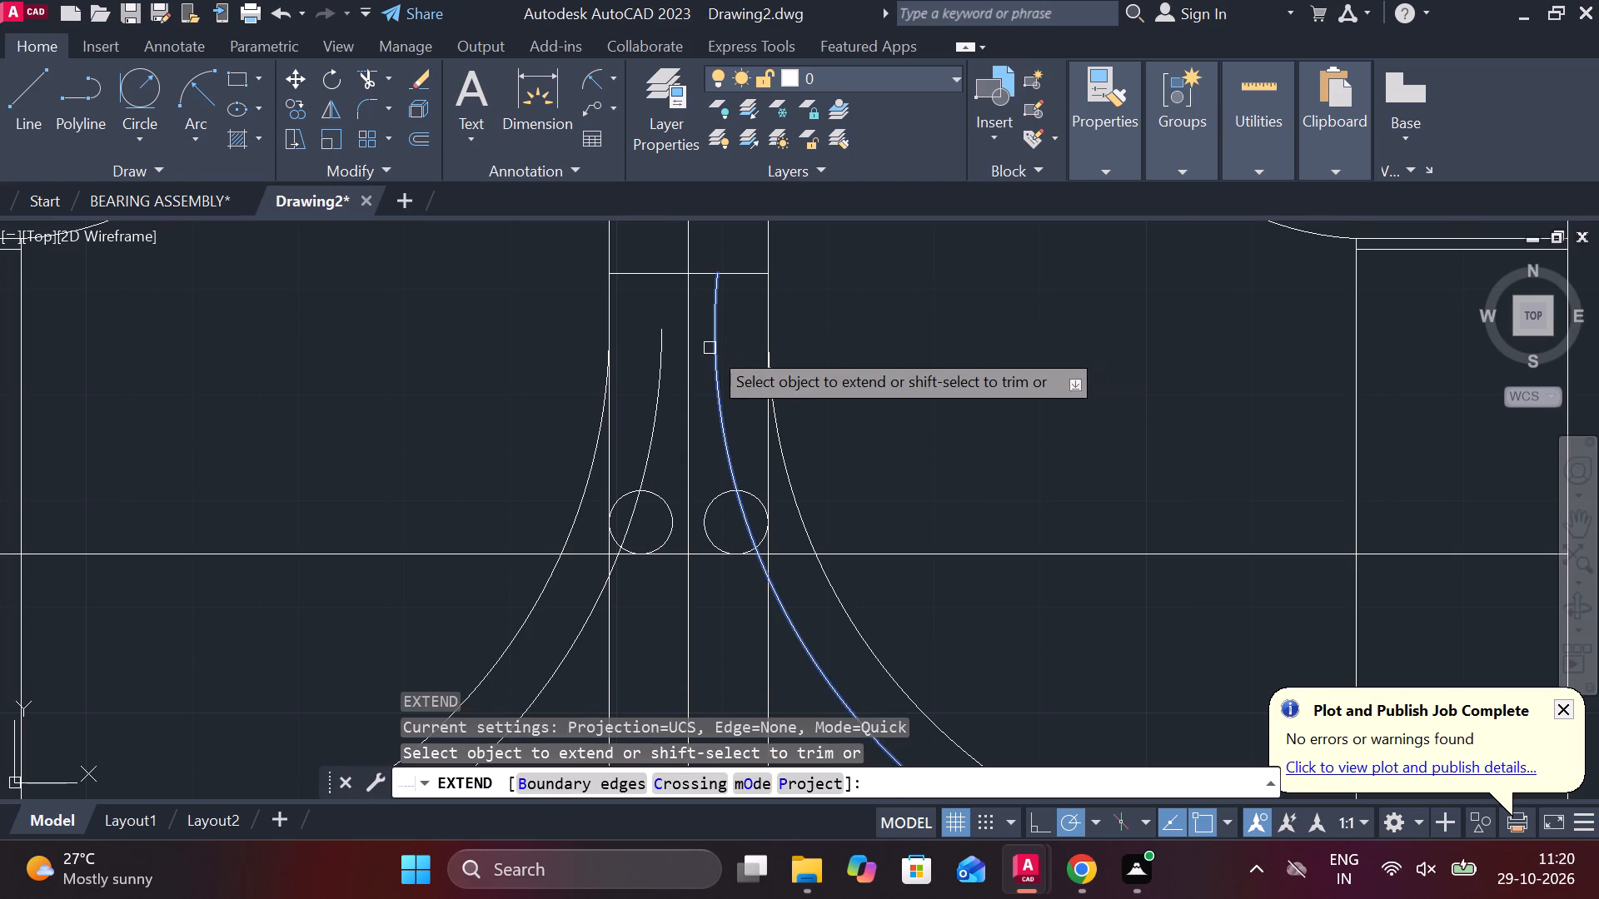
pyautogui.click(710, 348)
pyautogui.click(651, 375)
pyautogui.click(664, 375)
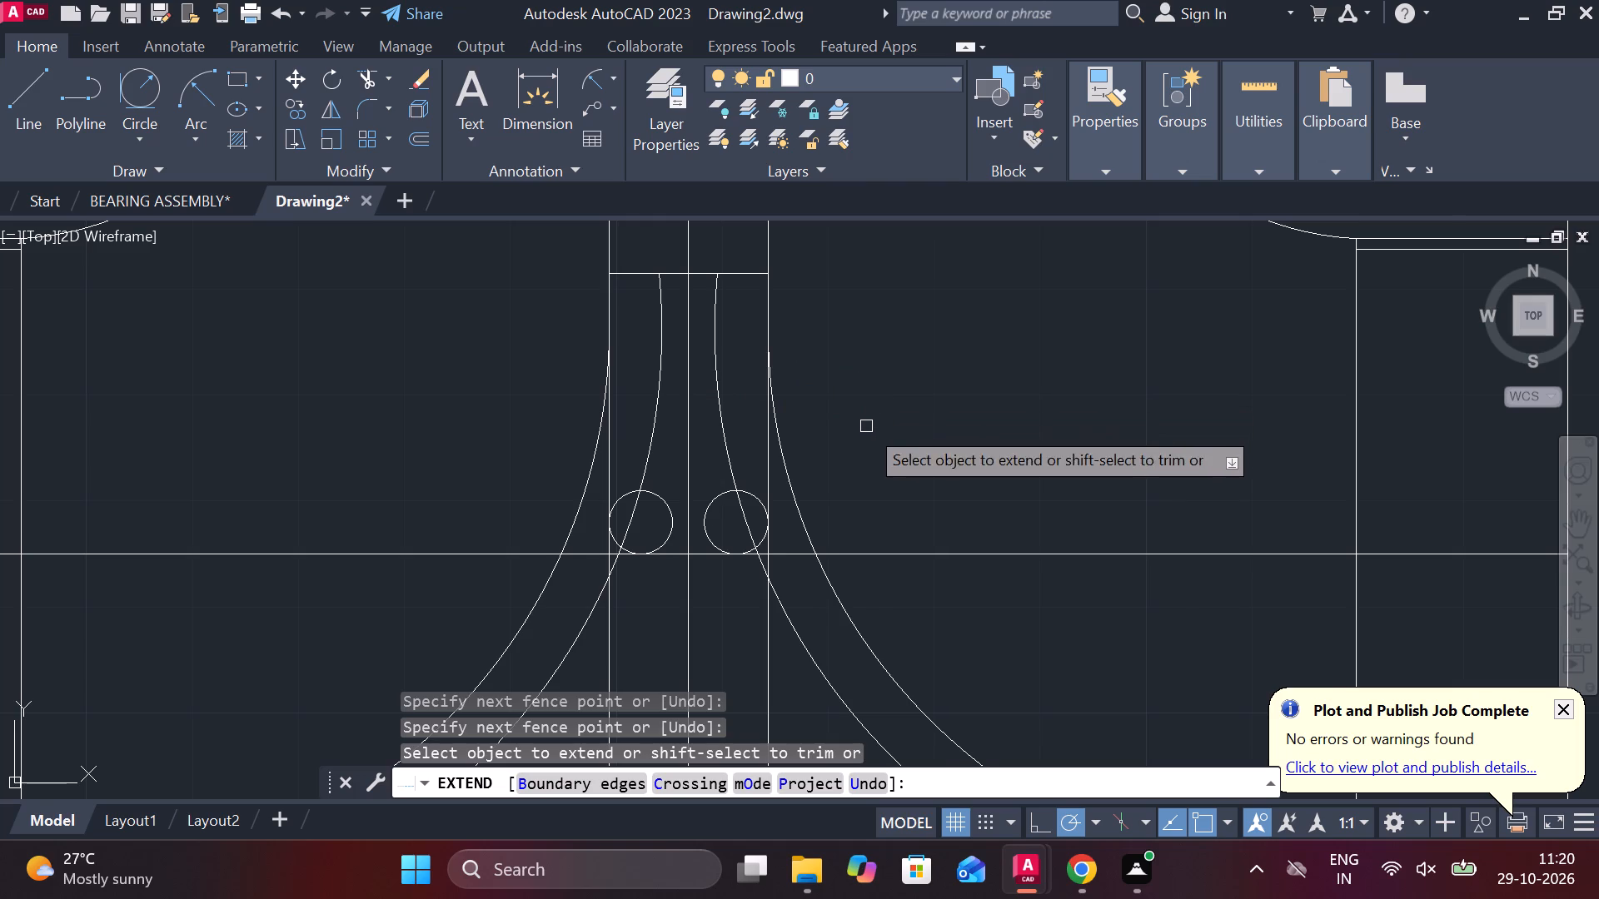
pyautogui.moveTo(863, 426); pyautogui.dragTo(842, 419, button='middle')
pyautogui.press('Escape')
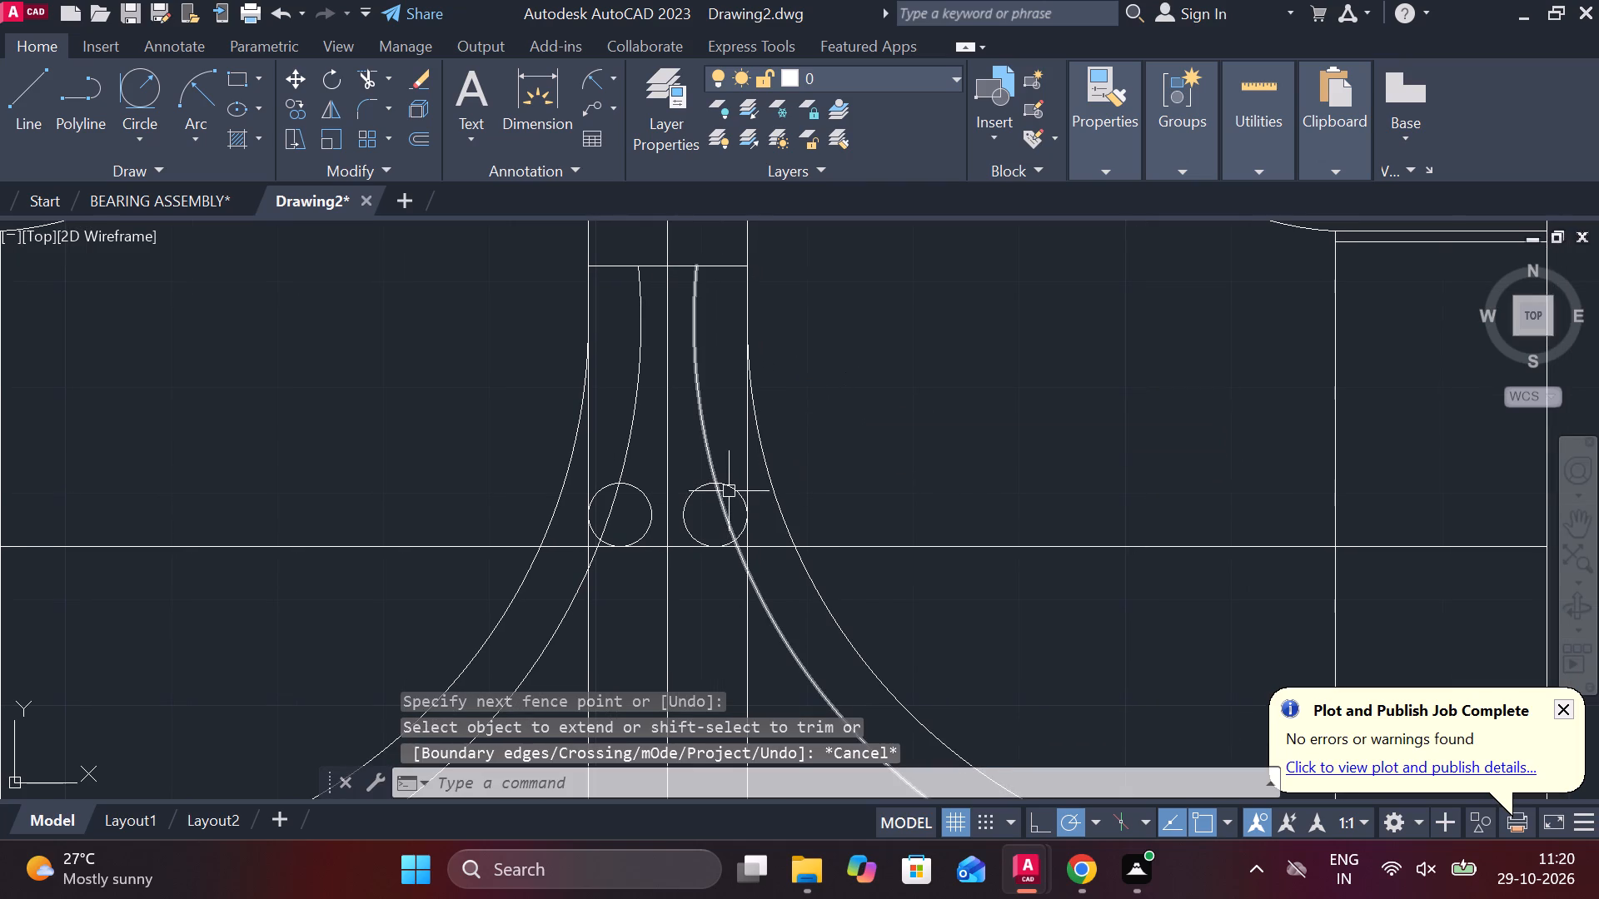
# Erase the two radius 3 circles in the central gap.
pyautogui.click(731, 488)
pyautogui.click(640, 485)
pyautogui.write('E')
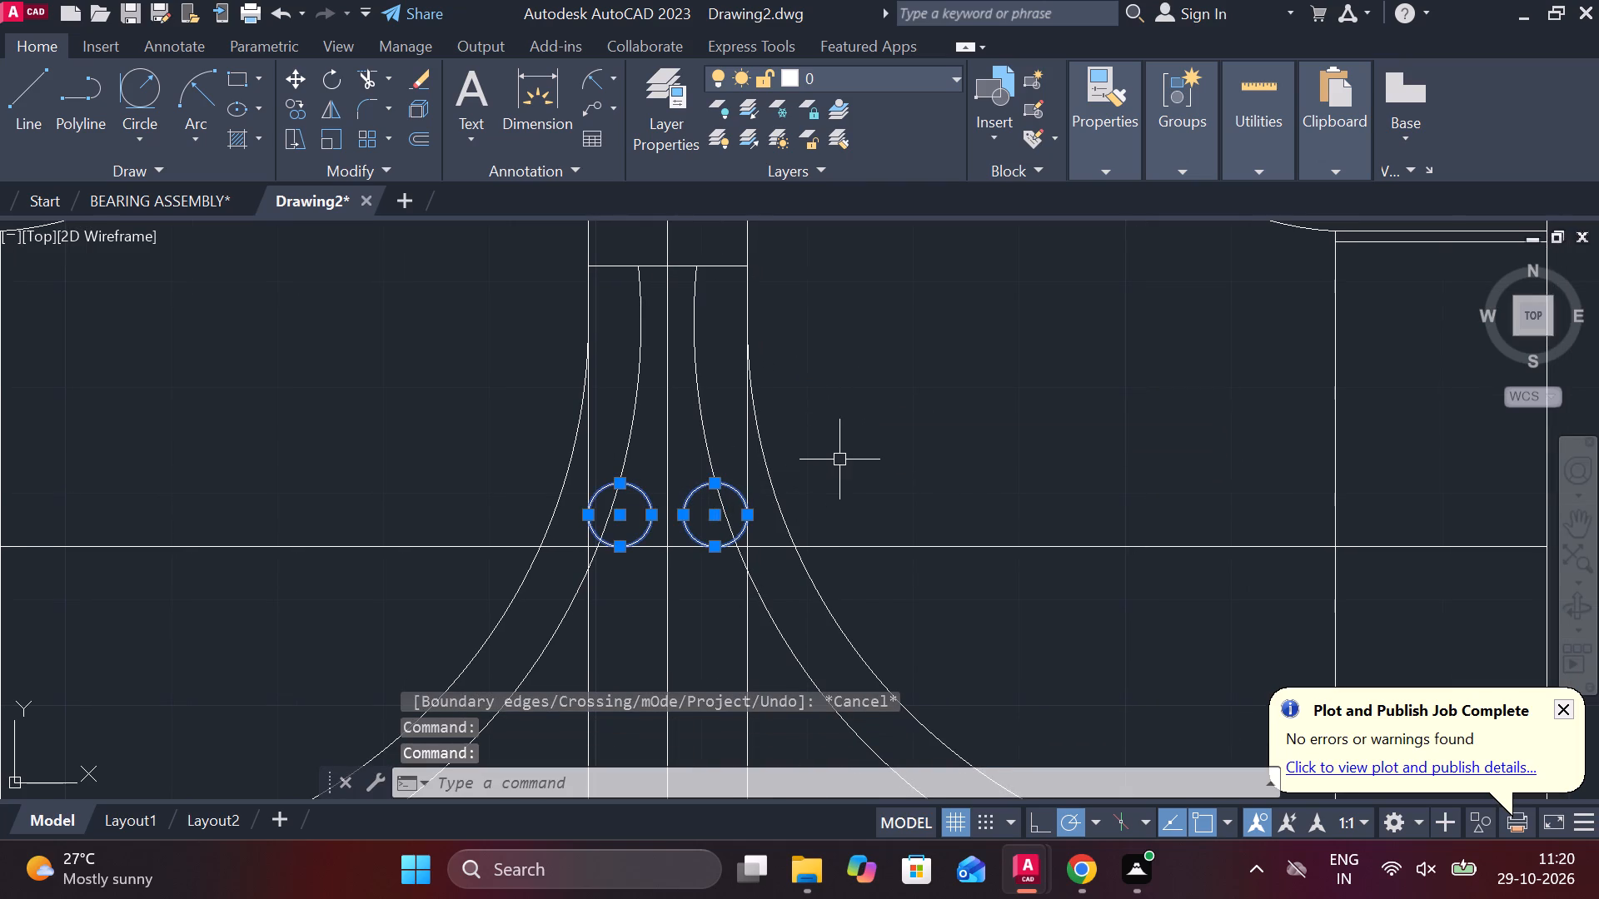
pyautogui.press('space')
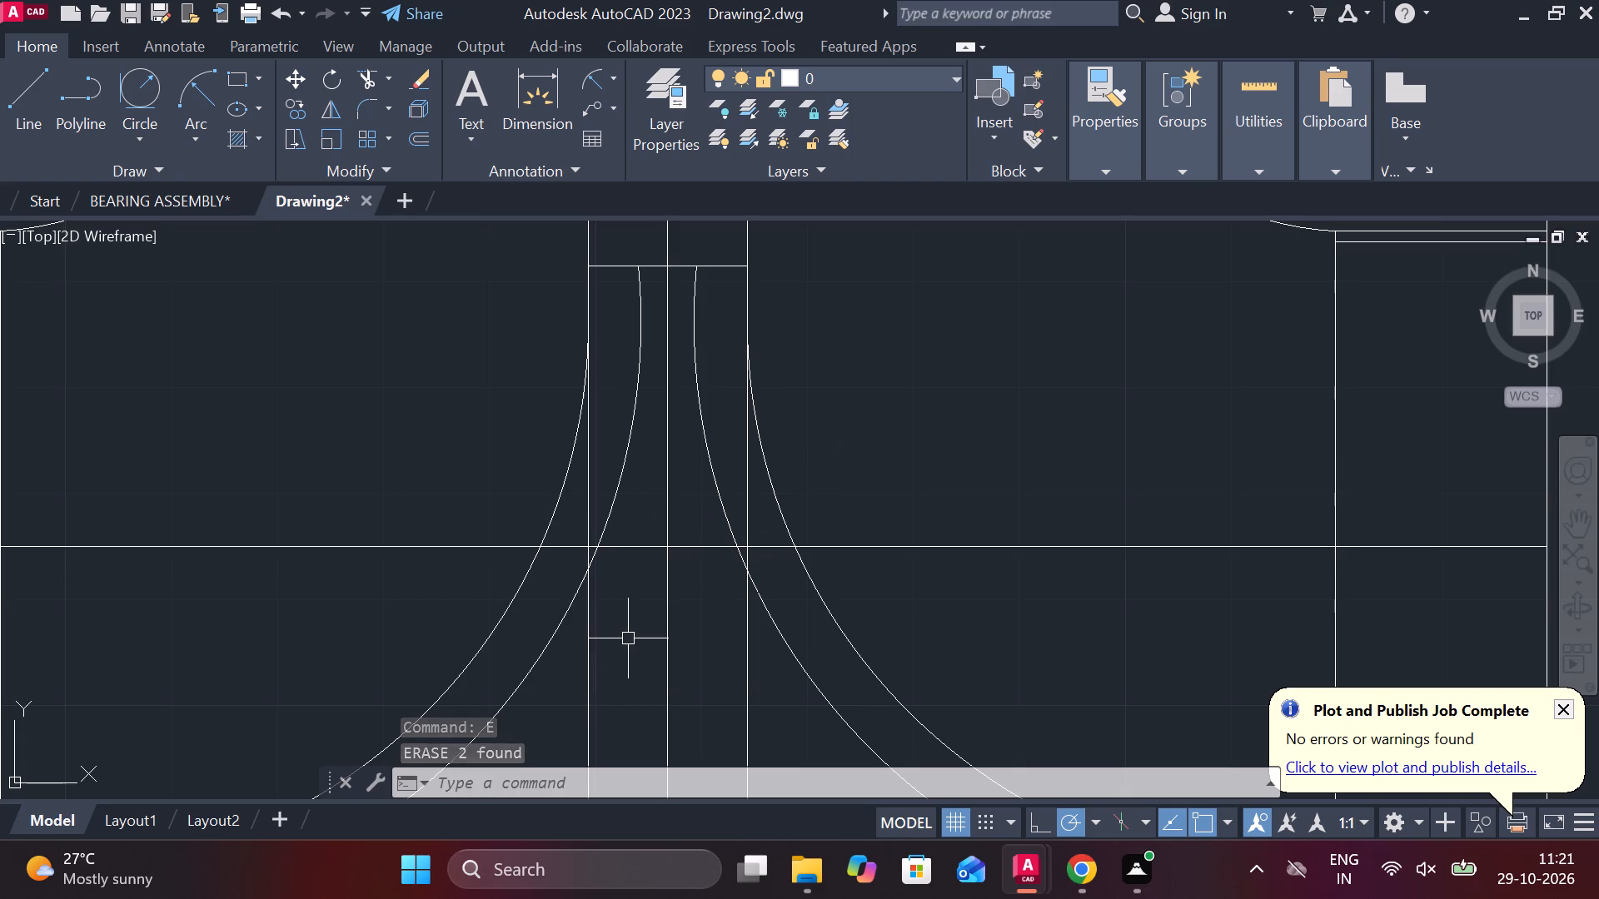
# Trim both outer verticals of the central gap below the points where they meet the R52 arcs.
pyautogui.write('TR')
pyautogui.press('space')
pyautogui.click(594, 642)
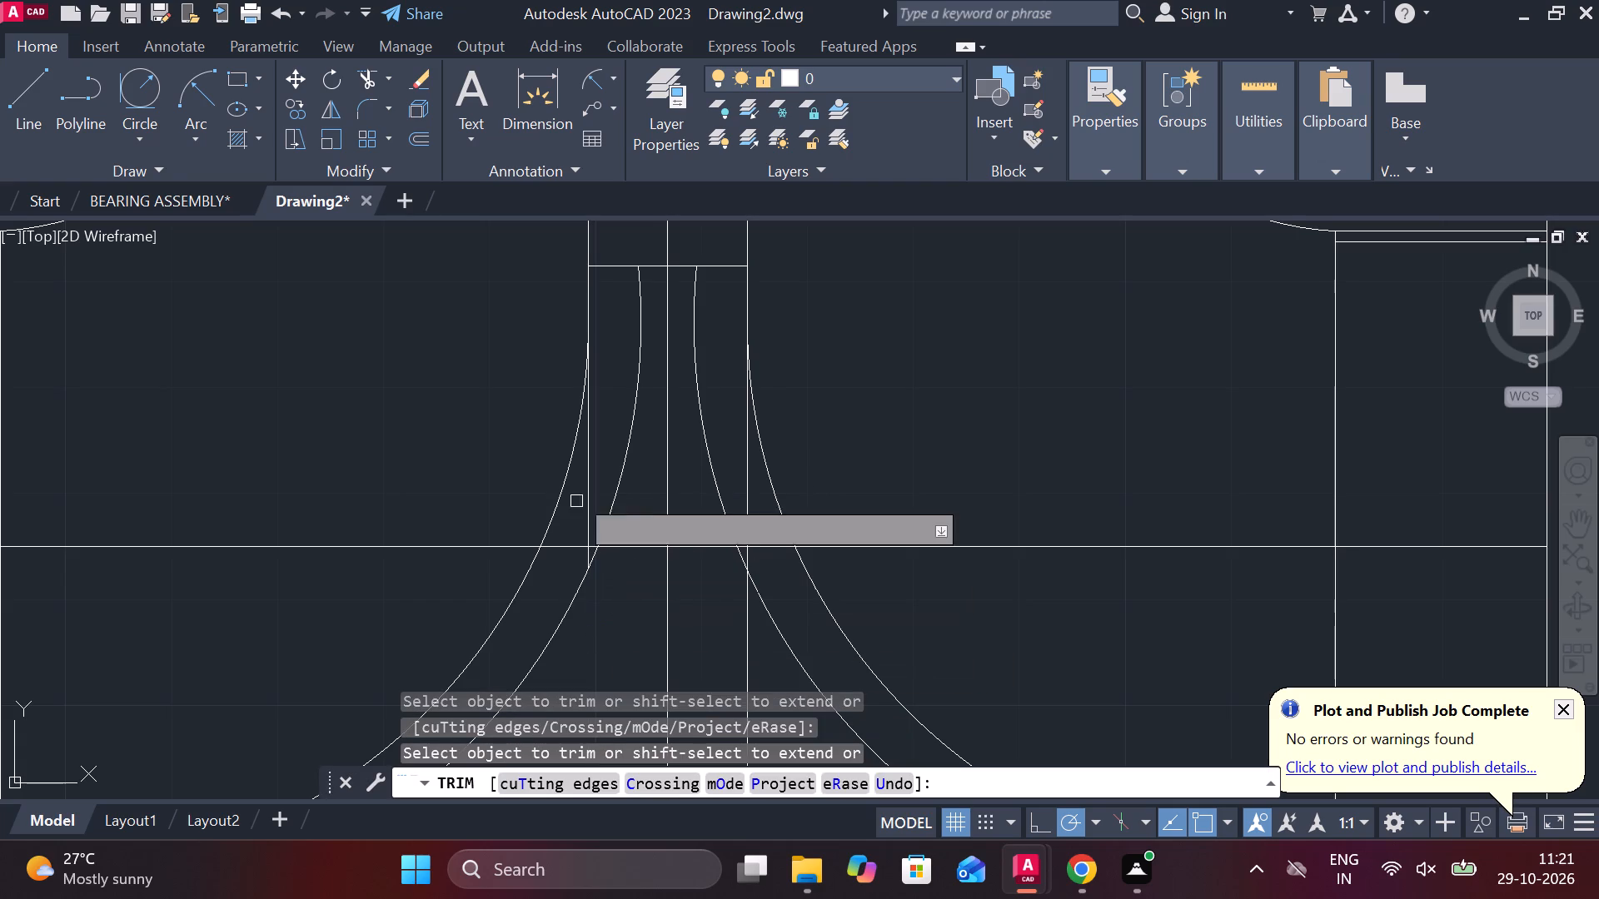
pyautogui.click(582, 483)
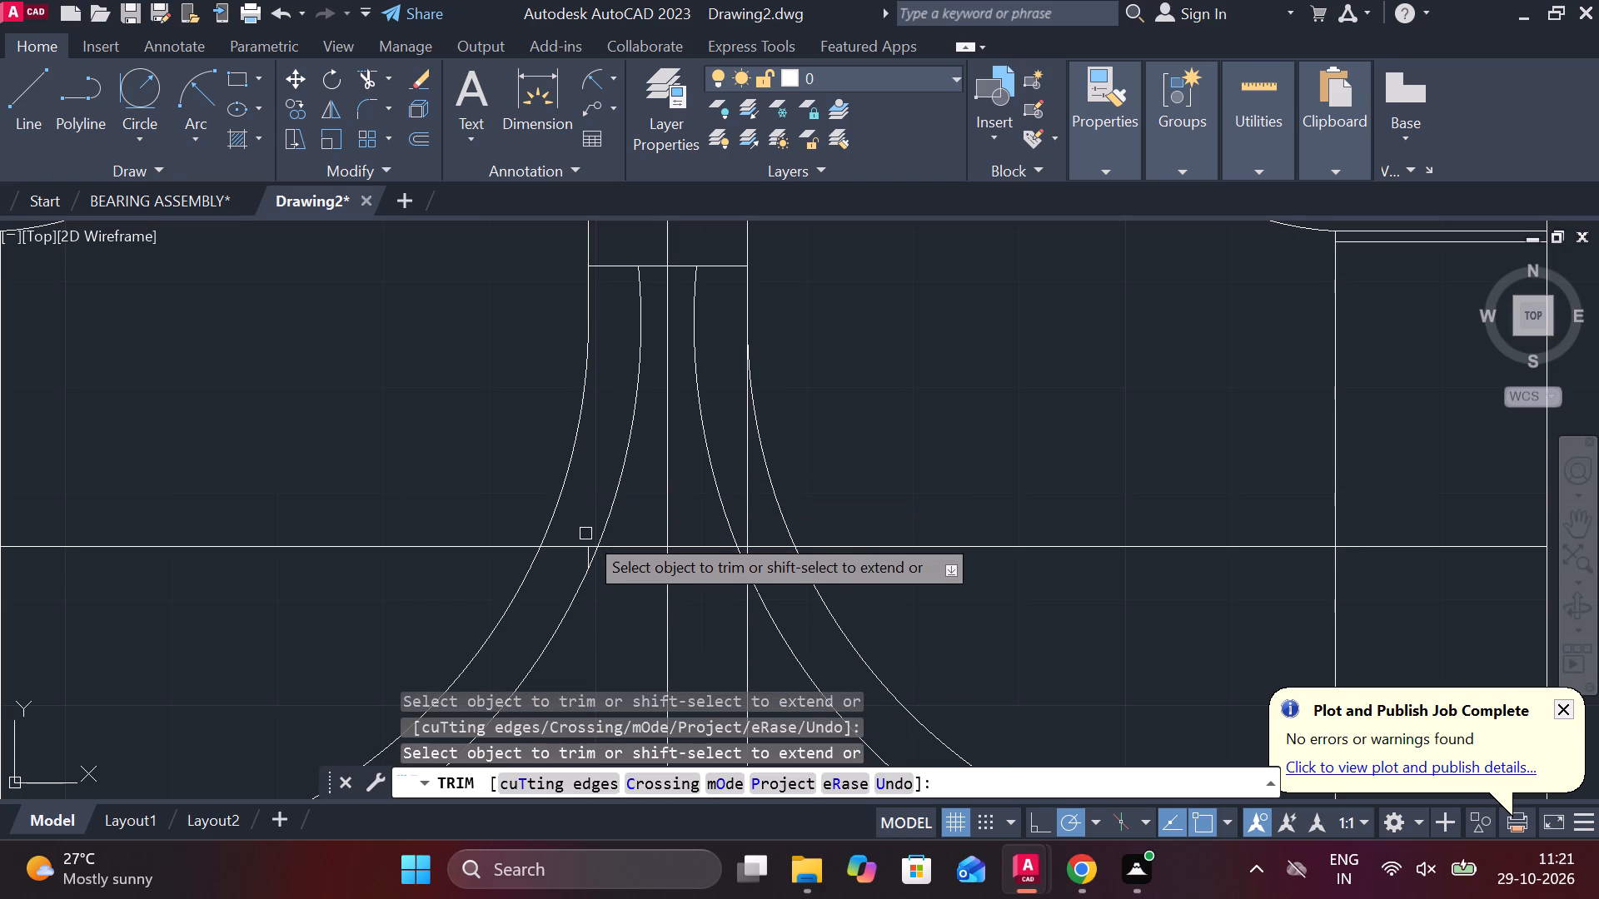
pyautogui.scroll(2, 584, 552)
pyautogui.click(584, 557)
pyautogui.click(593, 557)
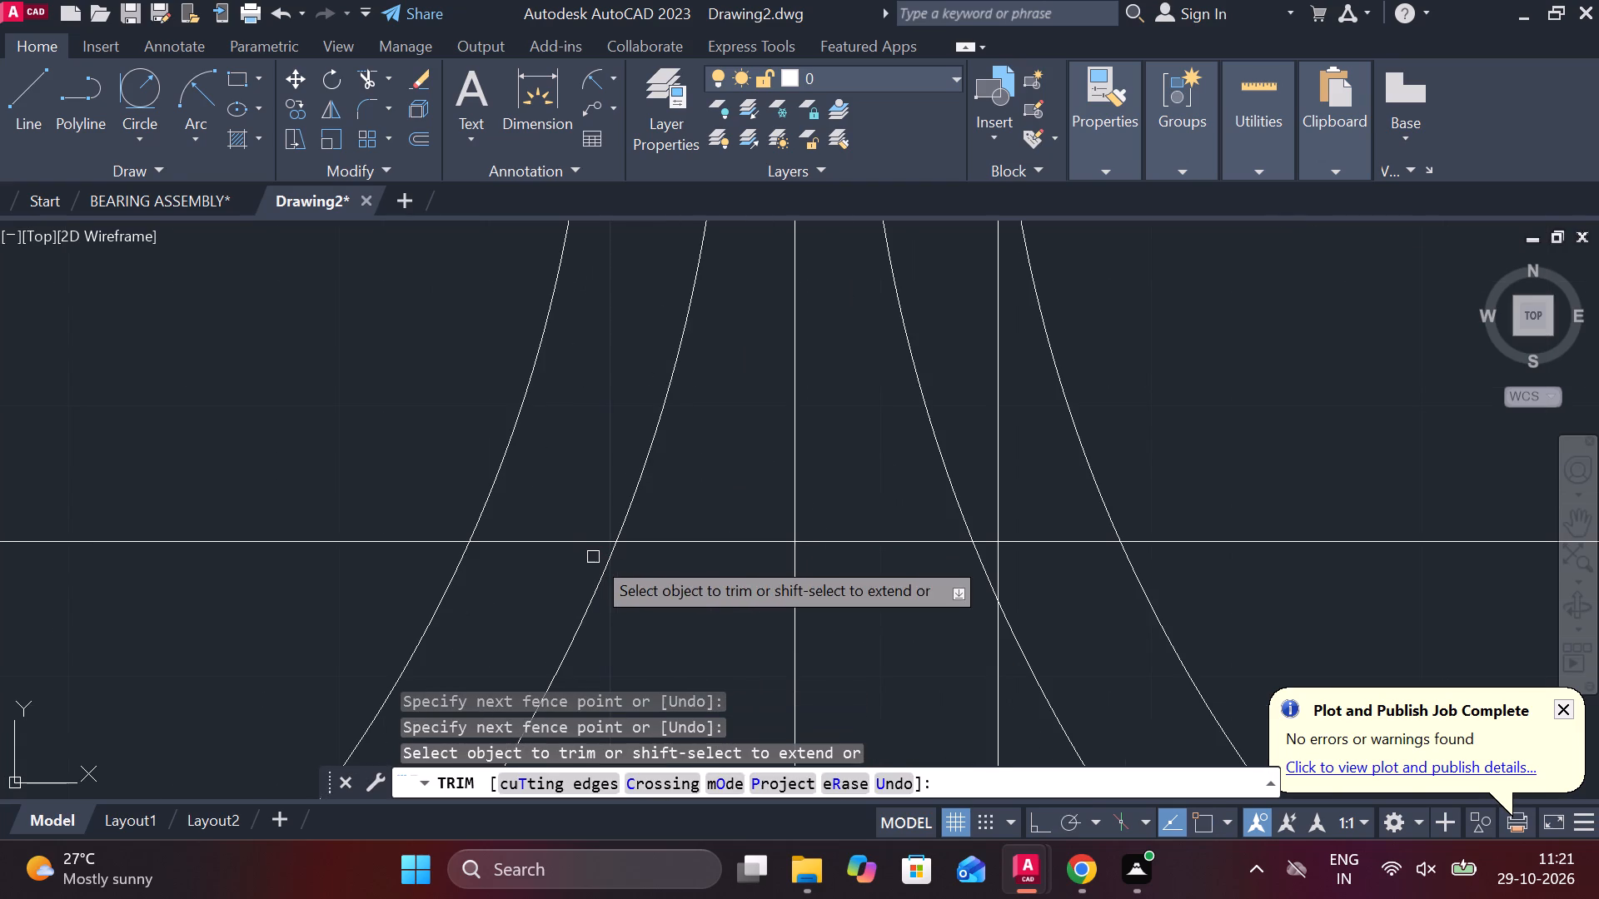
pyautogui.scroll(-2, 593, 557)
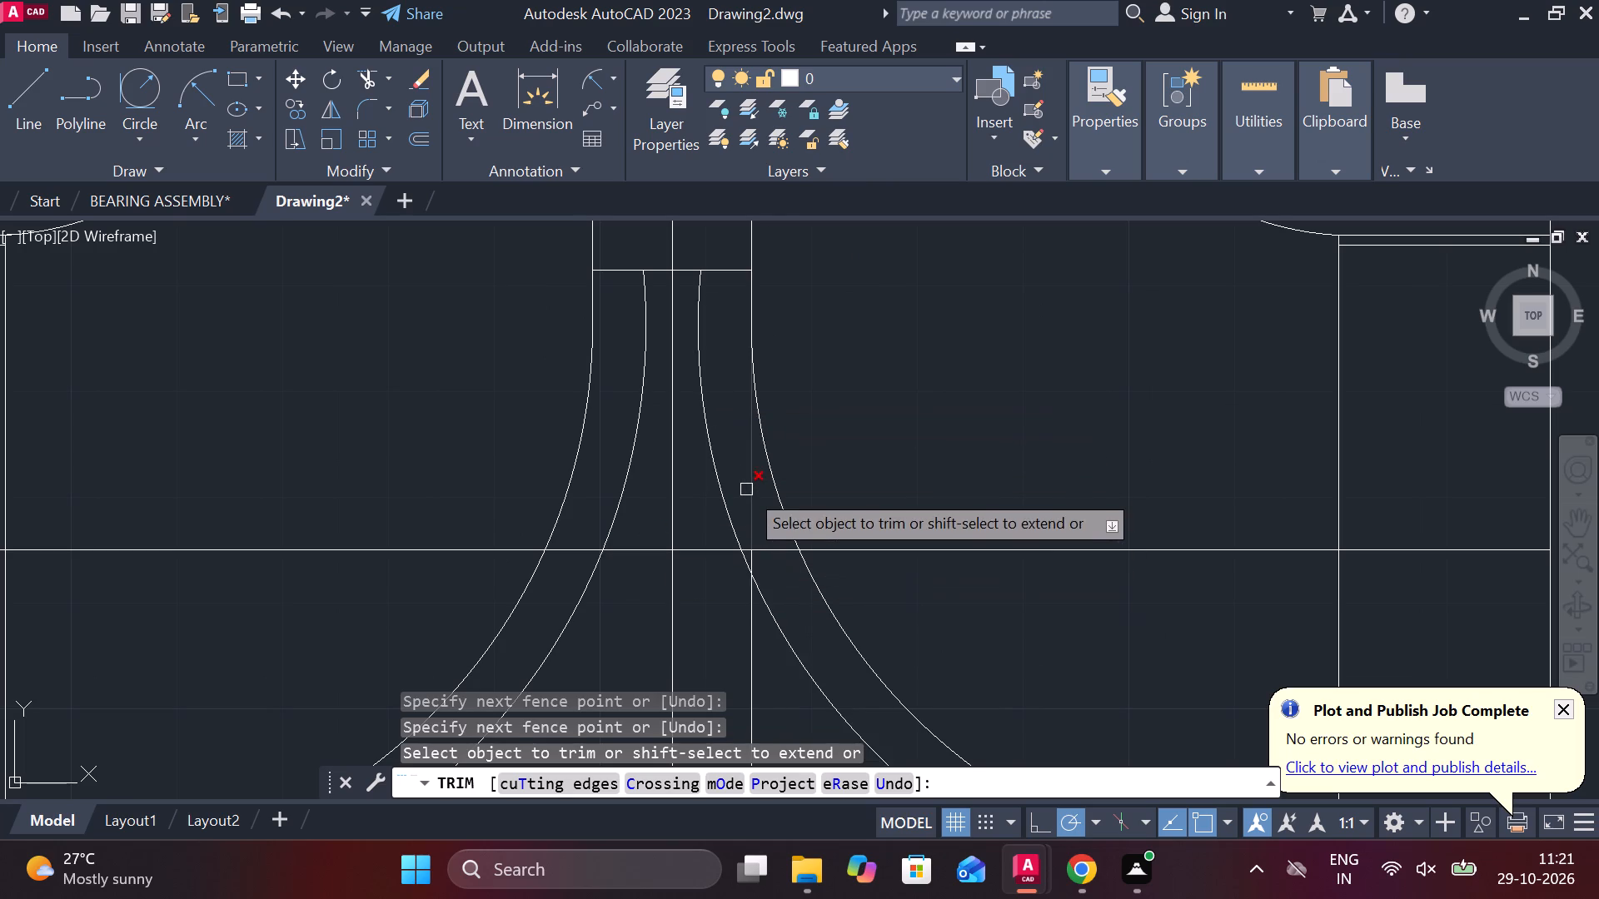
pyautogui.click(746, 489)
pyautogui.click(755, 562)
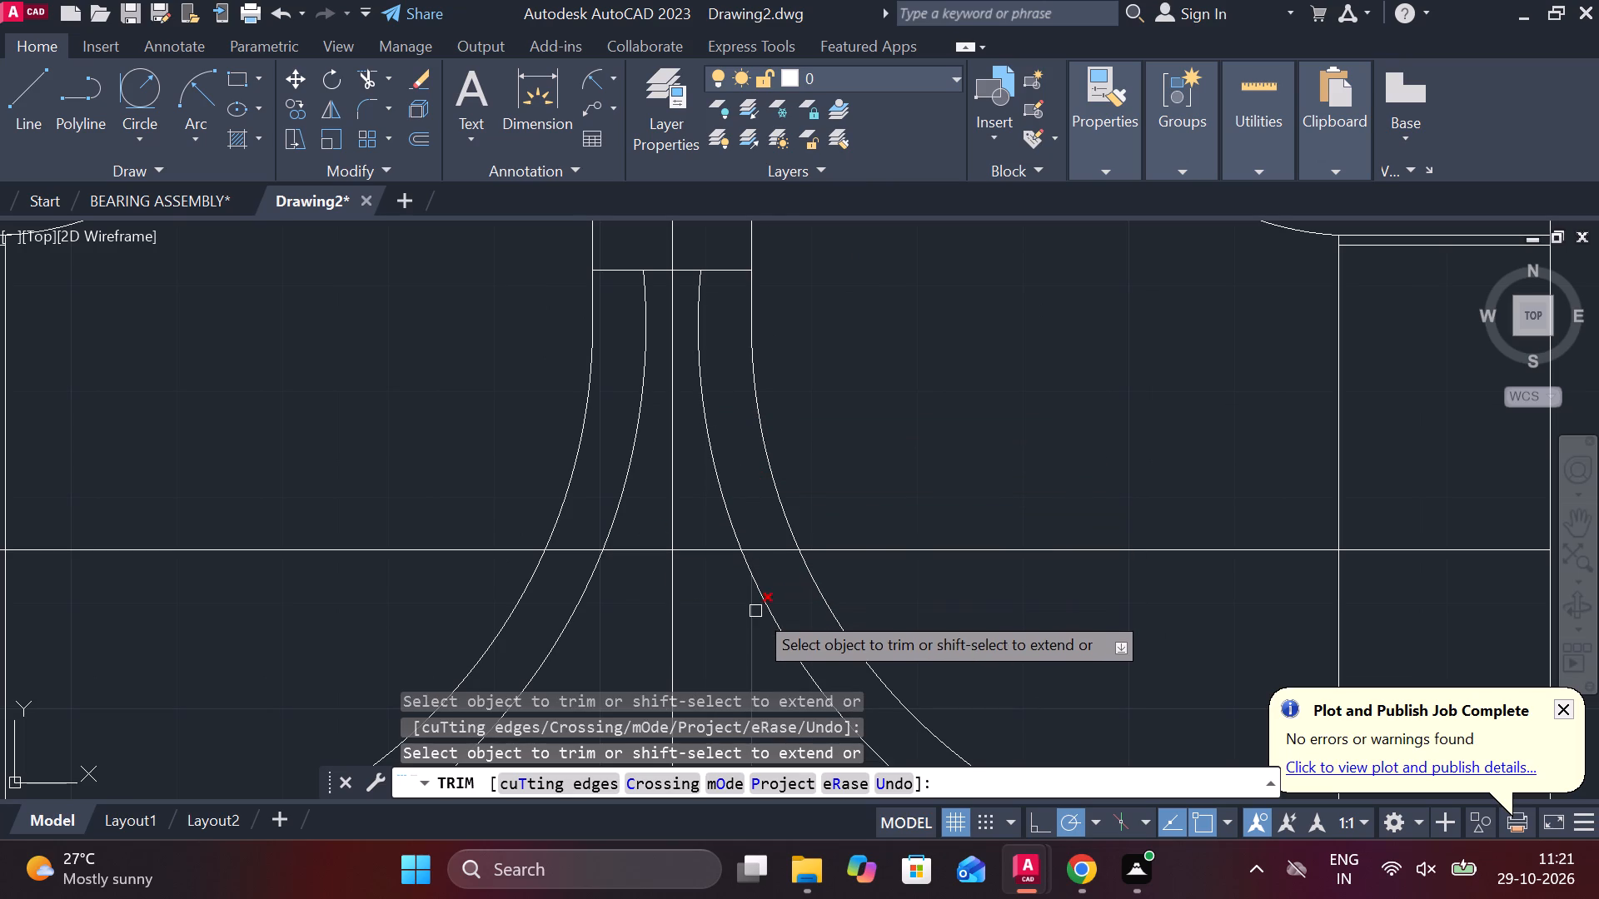
pyautogui.click(755, 611)
pyautogui.scroll(-2, 790, 542)
pyautogui.moveTo(880, 545); pyautogui.dragTo(858, 541, button='middle')
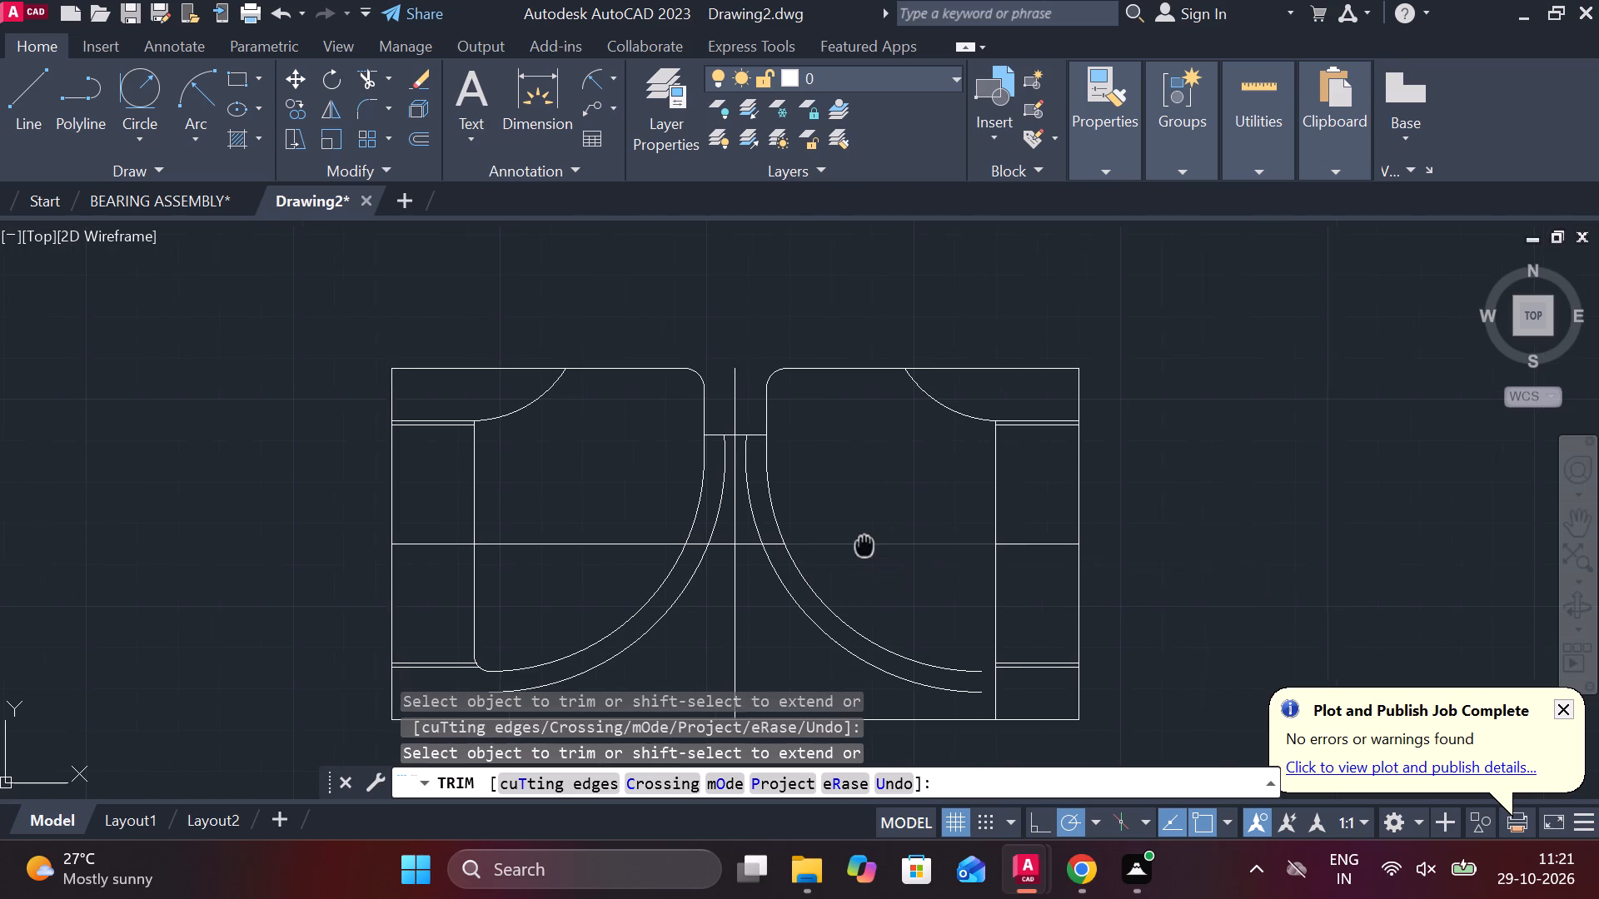
pyautogui.moveTo(858, 541); pyautogui.dragTo(809, 427, button='middle')
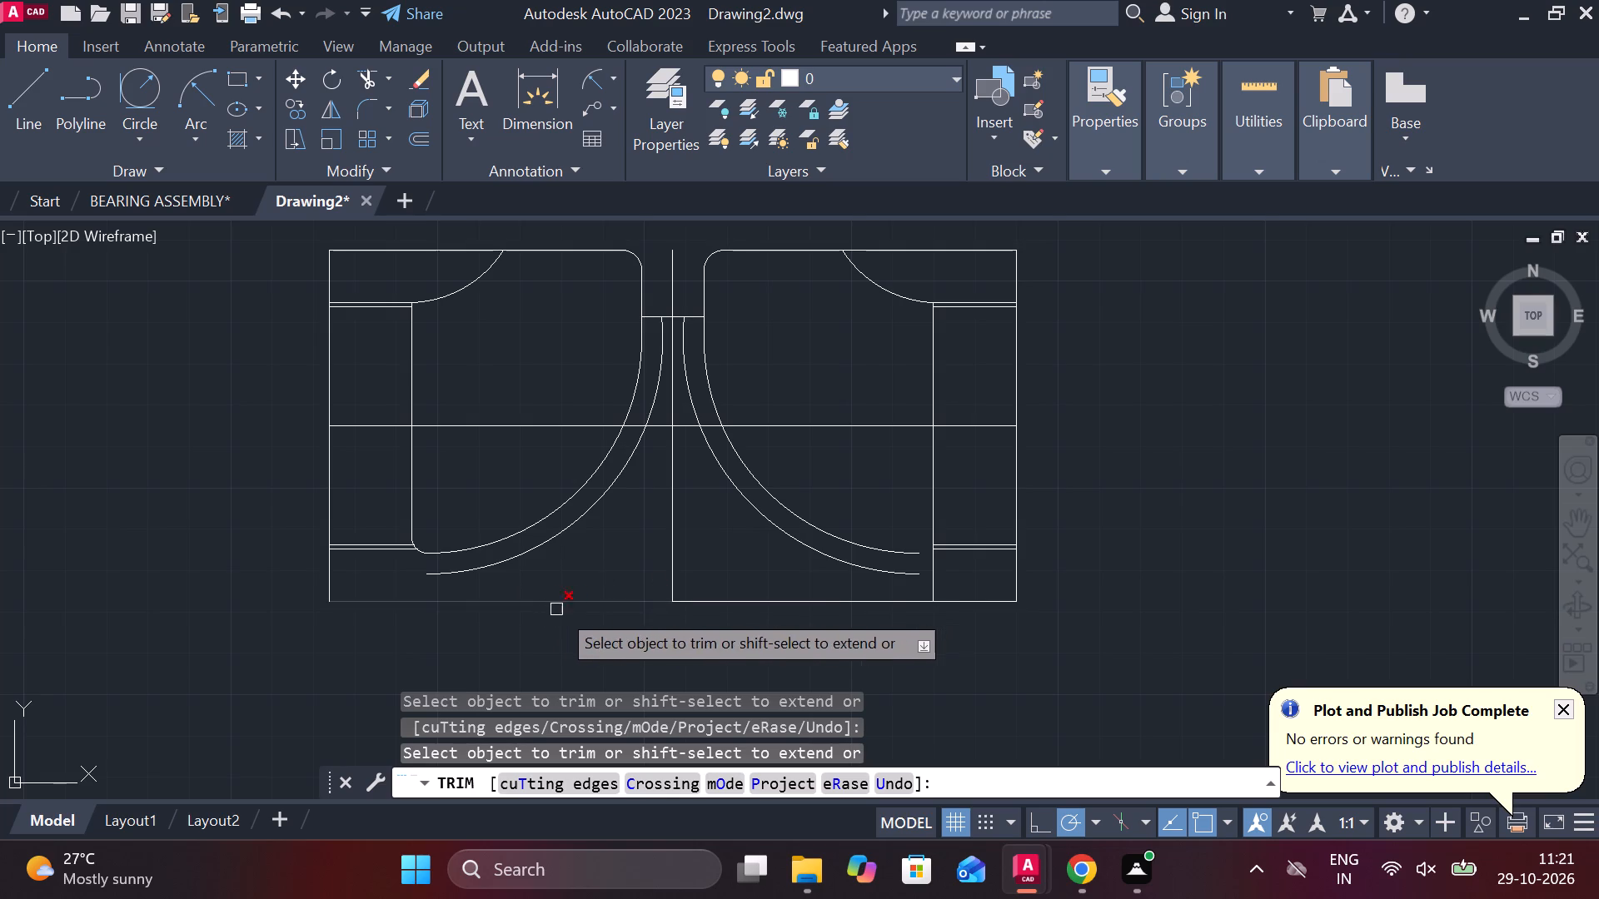
pyautogui.moveTo(732, 646); pyautogui.dragTo(745, 648, button='middle')
pyautogui.scroll(1, 931, 620)
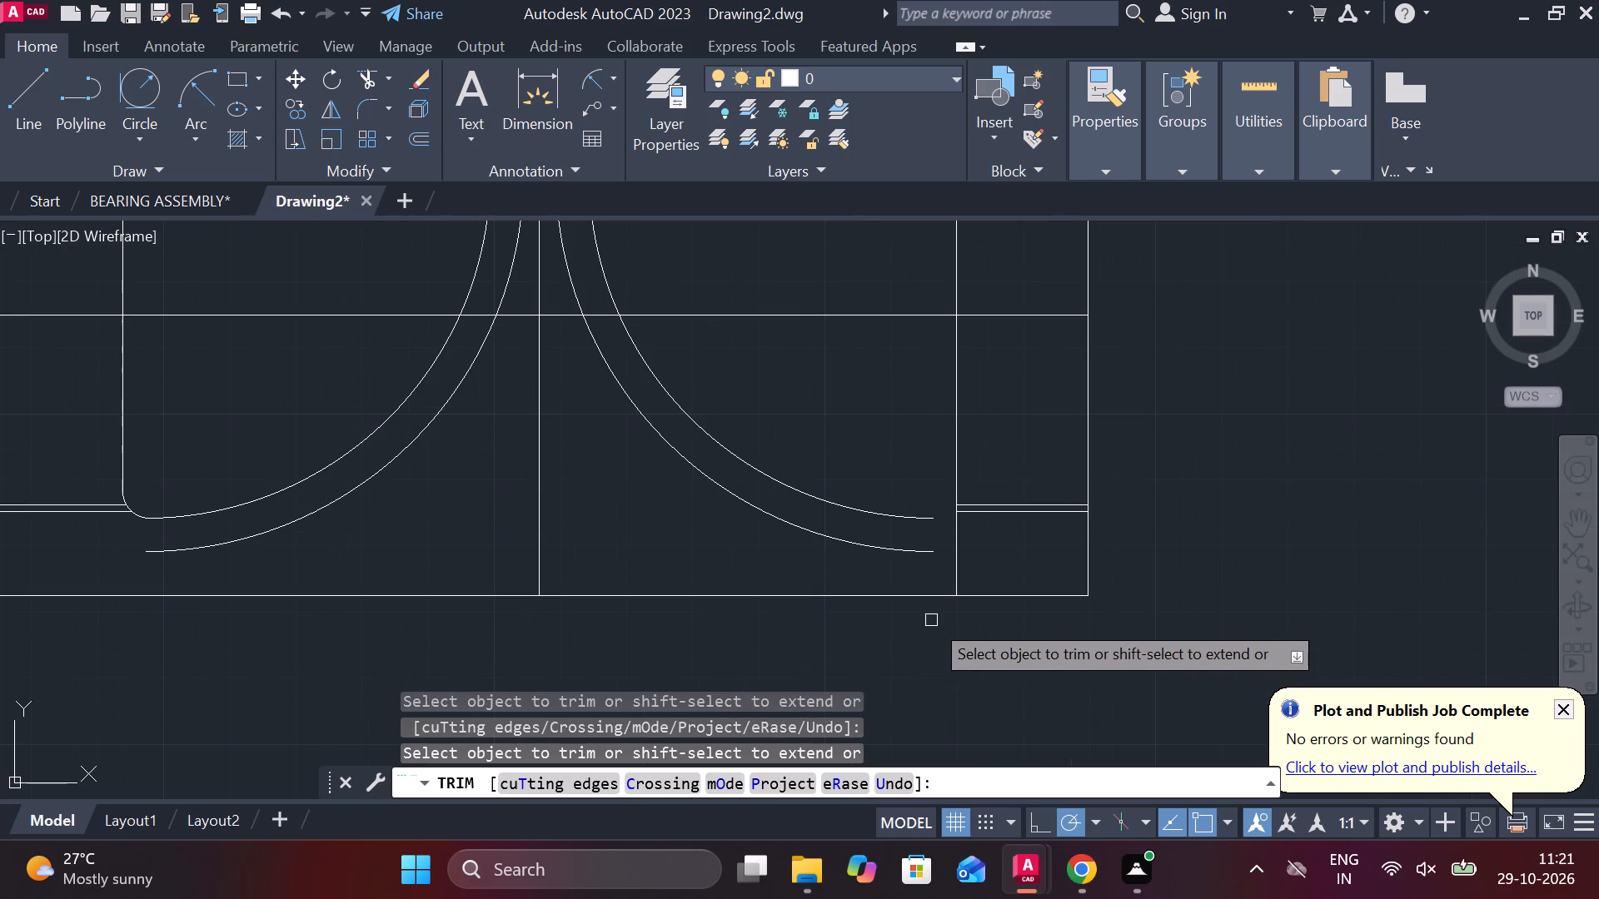
pyautogui.press('Escape')
# Extend the lower ends of both right-hand arcs to the right inner vertical, and the left offset arc to the left outer edge.
pyautogui.write('EX')
pyautogui.press('space')
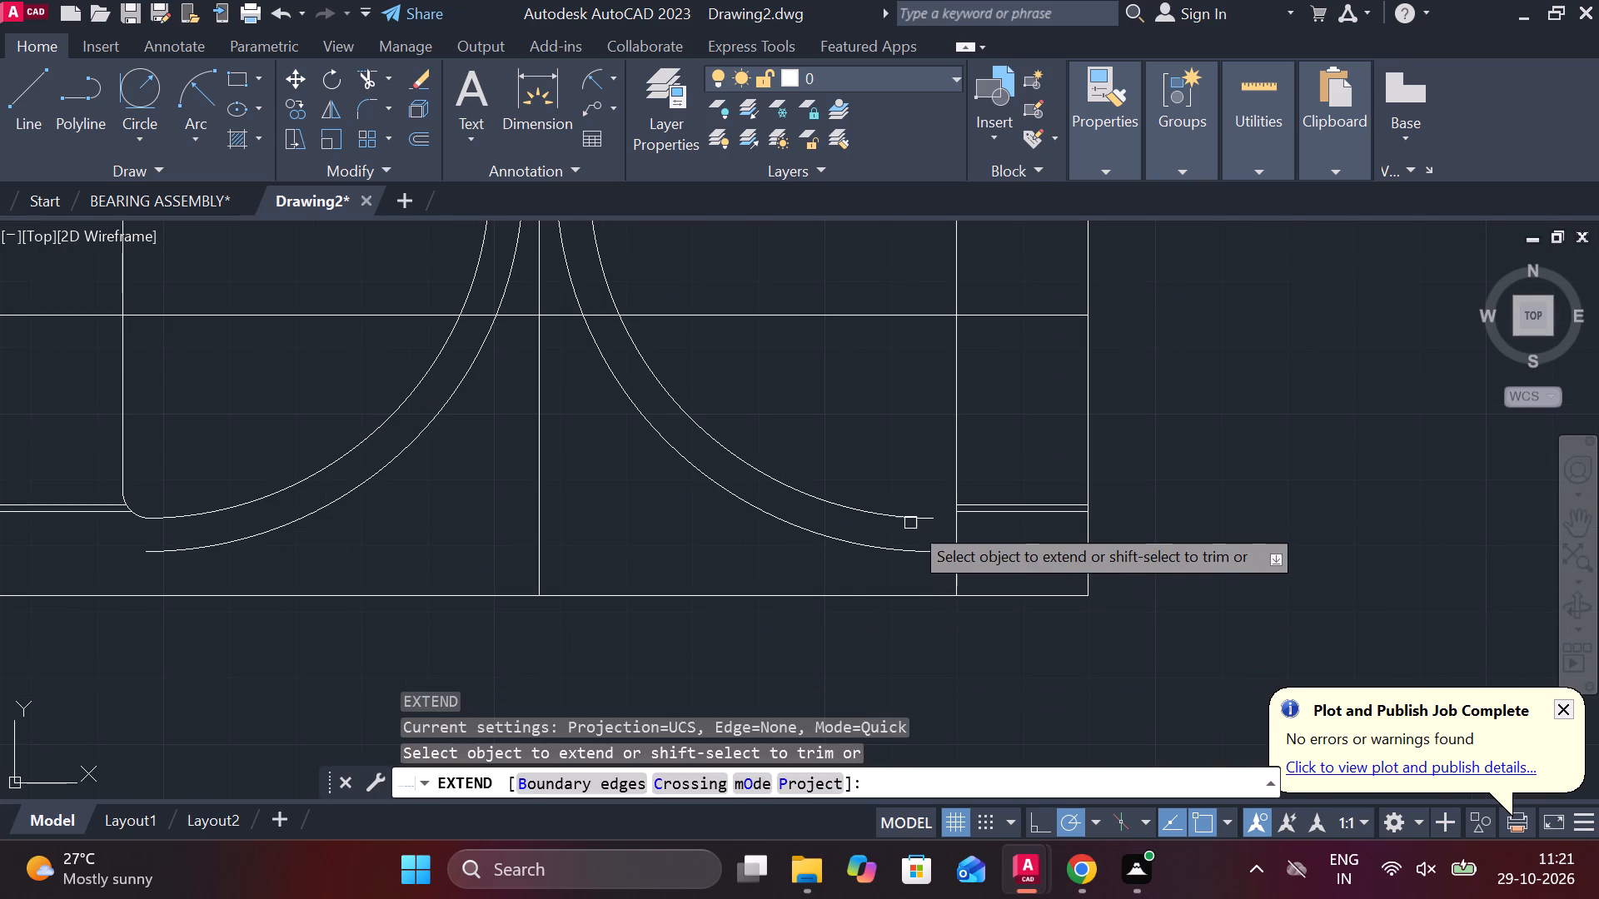
pyautogui.click(910, 523)
pyautogui.click(895, 552)
pyautogui.moveTo(538, 539); pyautogui.dragTo(571, 544, button='middle')
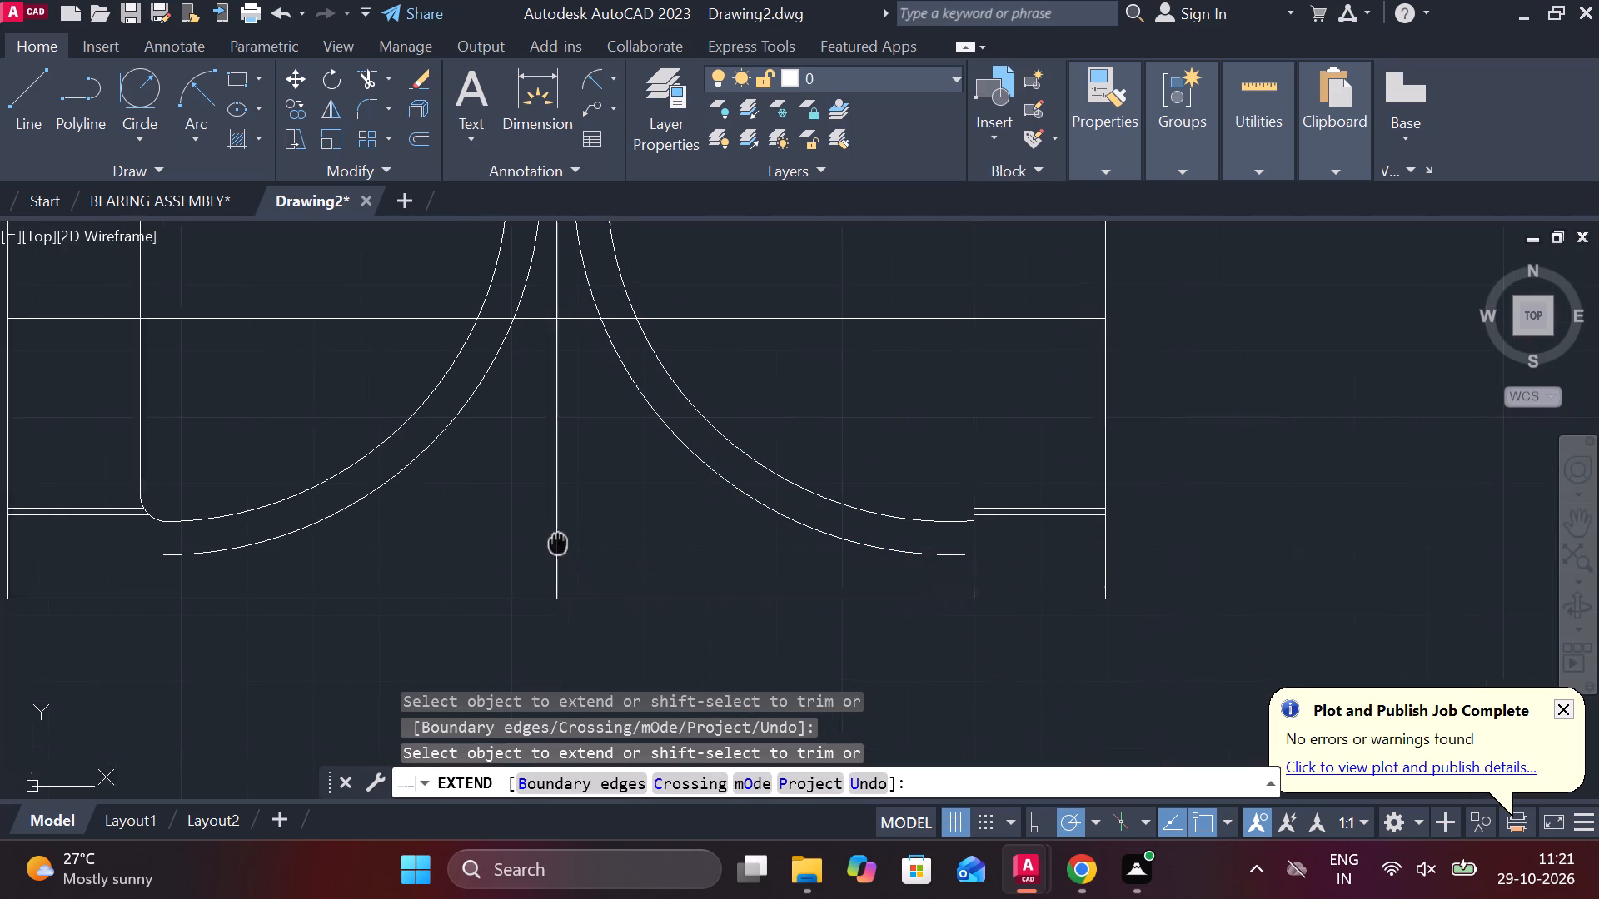
pyautogui.moveTo(571, 544); pyautogui.dragTo(743, 519, button='middle')
pyautogui.click(441, 527)
pyautogui.moveTo(483, 528); pyautogui.dragTo(963, 576, button='middle')
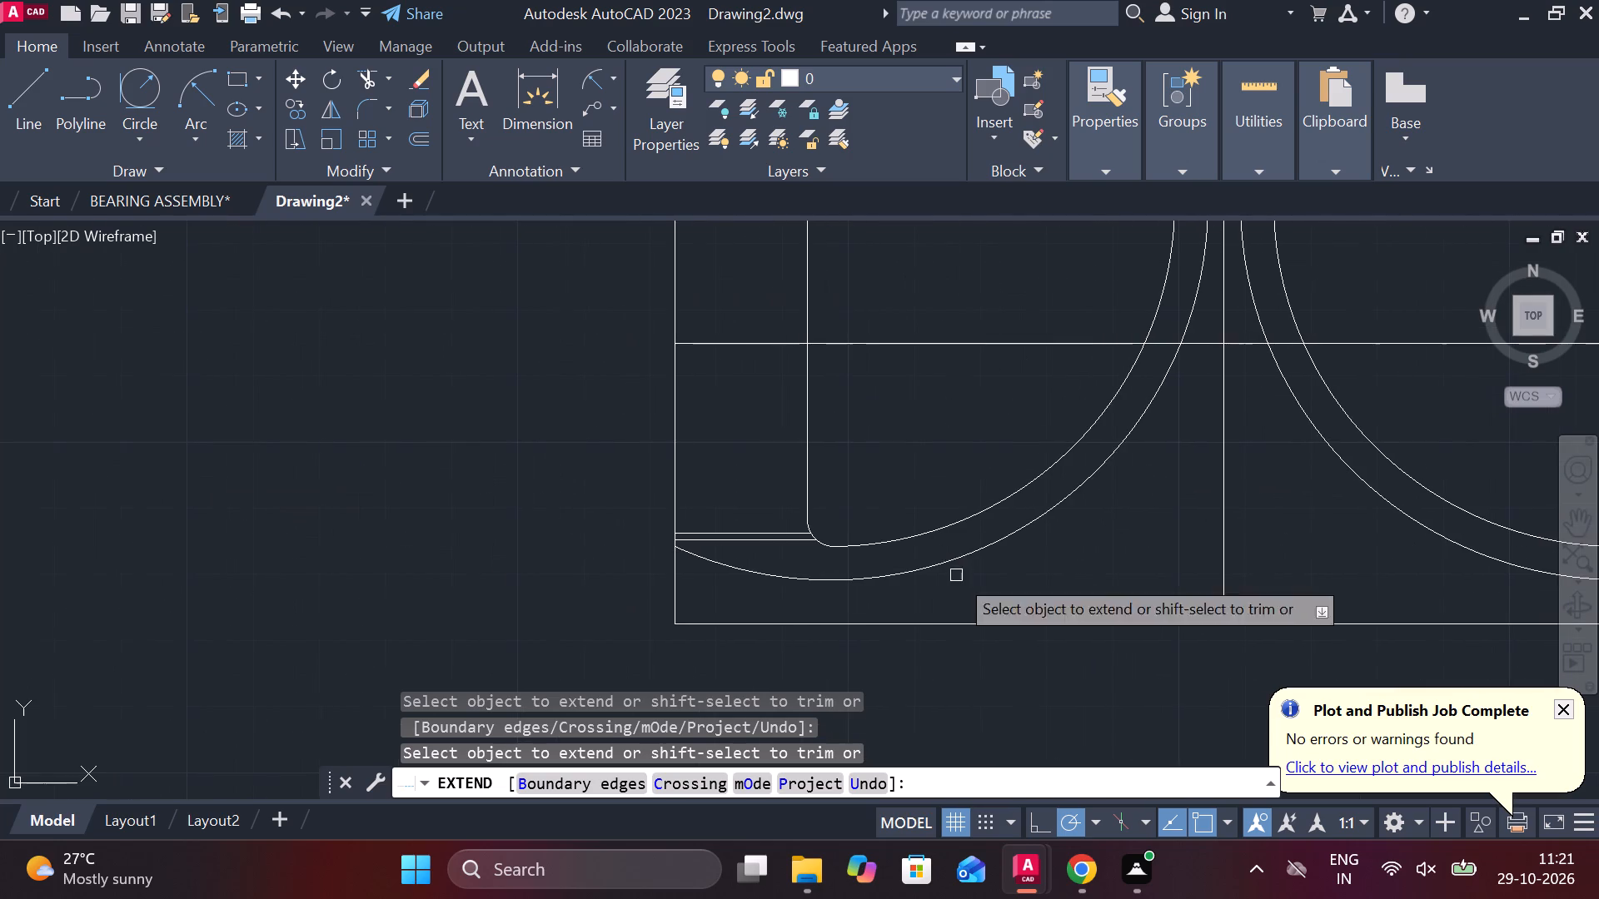
pyautogui.scroll(-2, 927, 586)
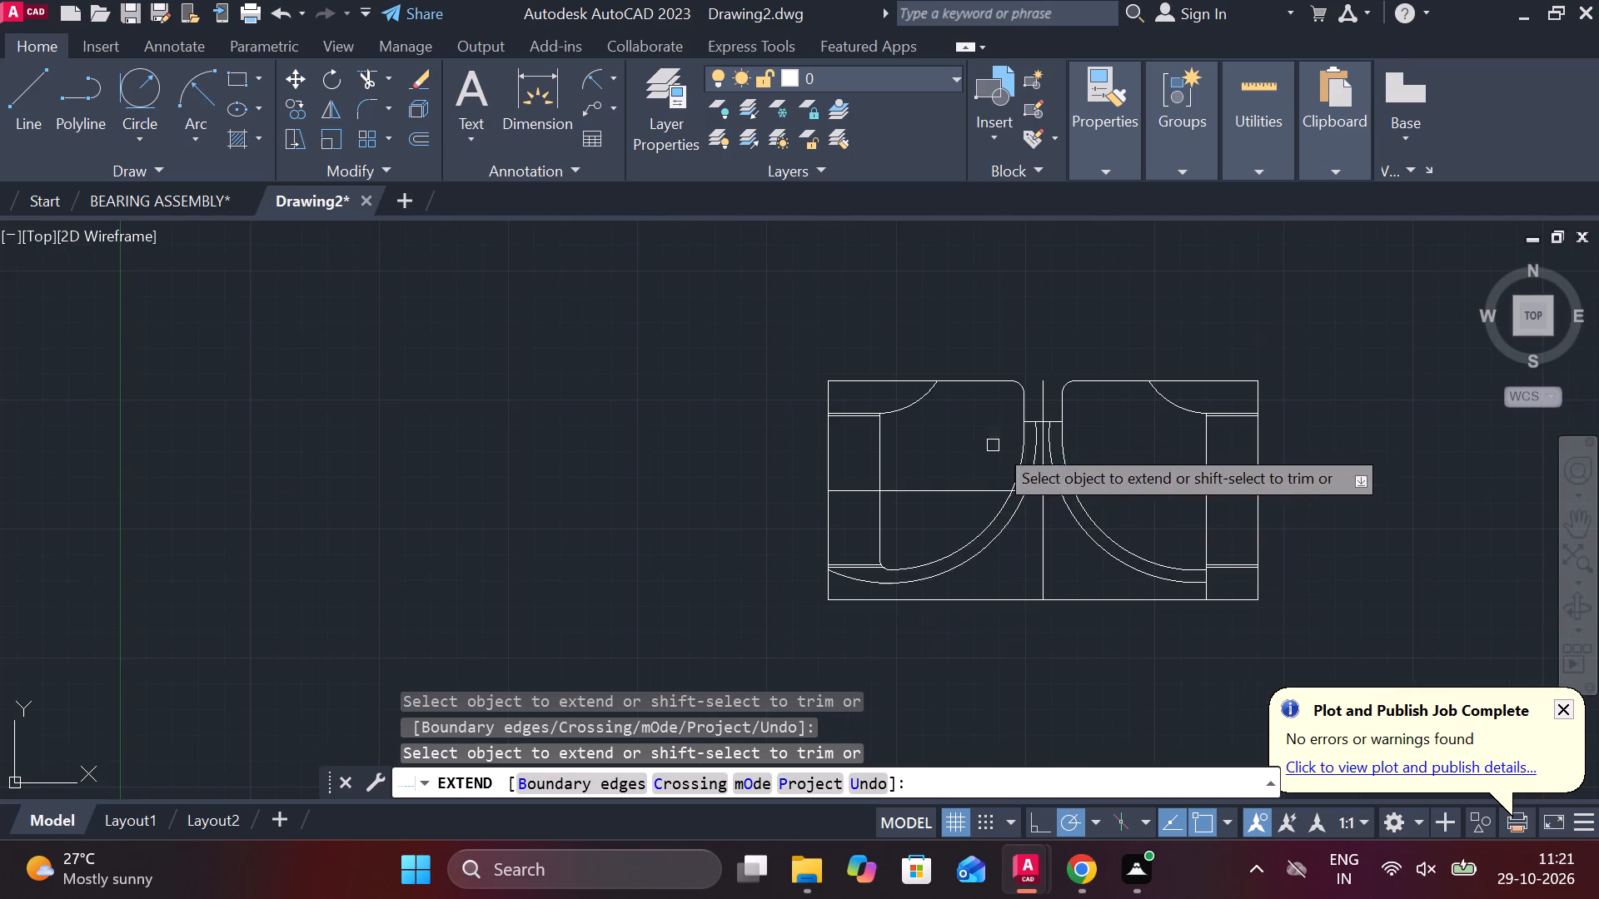
pyautogui.scroll(1, 1179, 425)
pyautogui.scroll(2, 1085, 472)
pyautogui.moveTo(1073, 472); pyautogui.dragTo(977, 482, button='middle')
pyautogui.press('Escape')
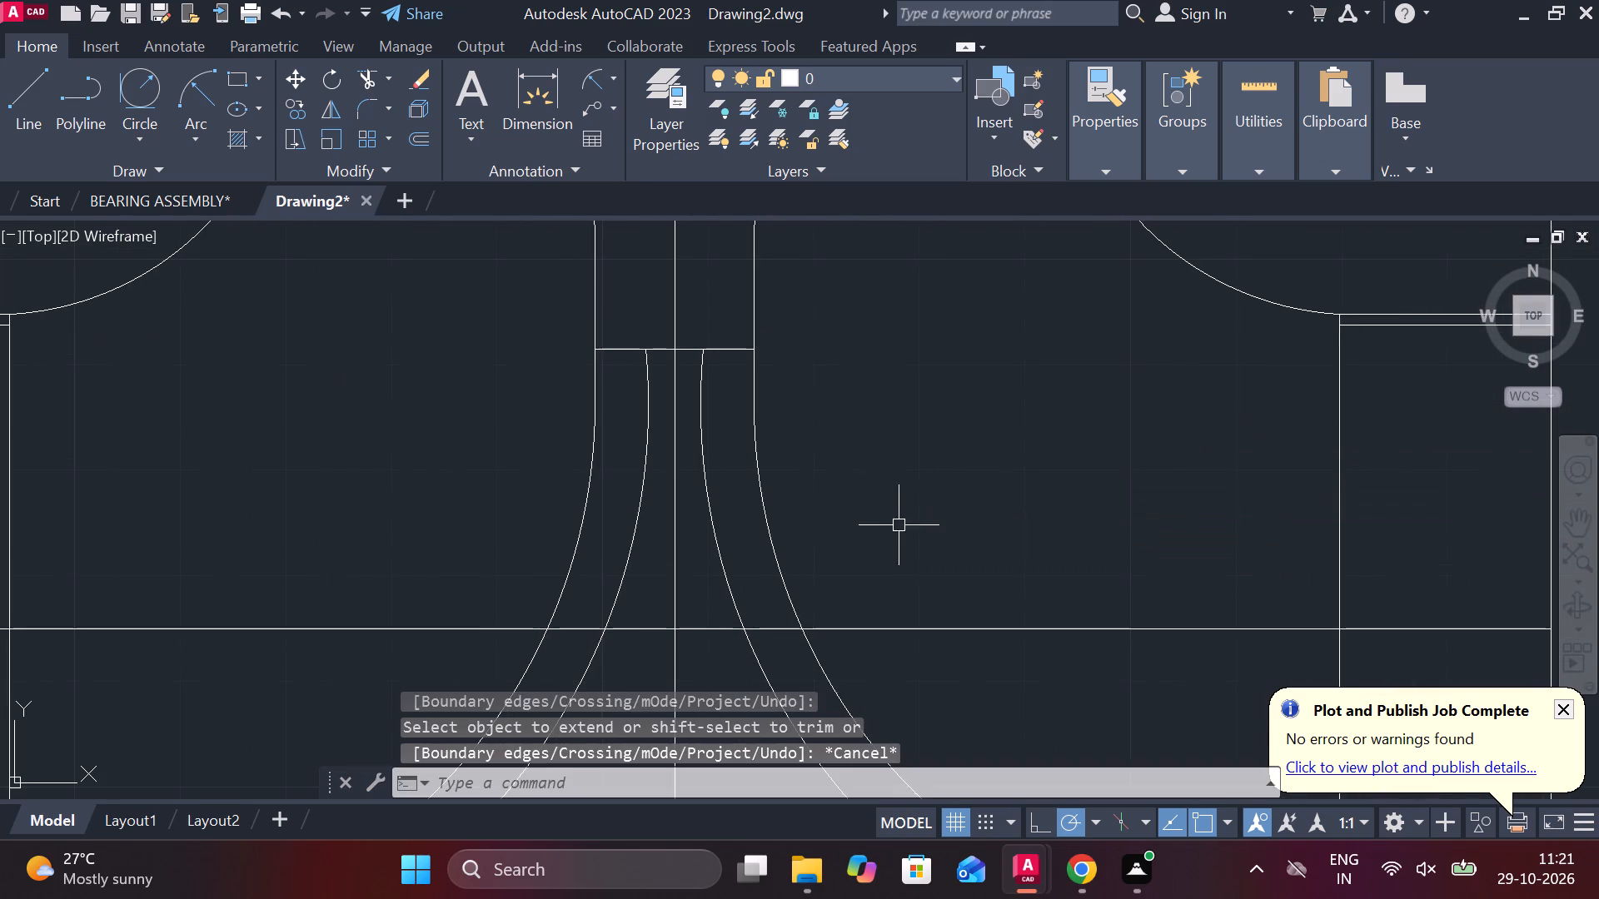
# Load the CENTER linetype from acadiso.lin into the drawing.
pyautogui.moveTo(892, 534); pyautogui.dragTo(804, 281, button='middle')
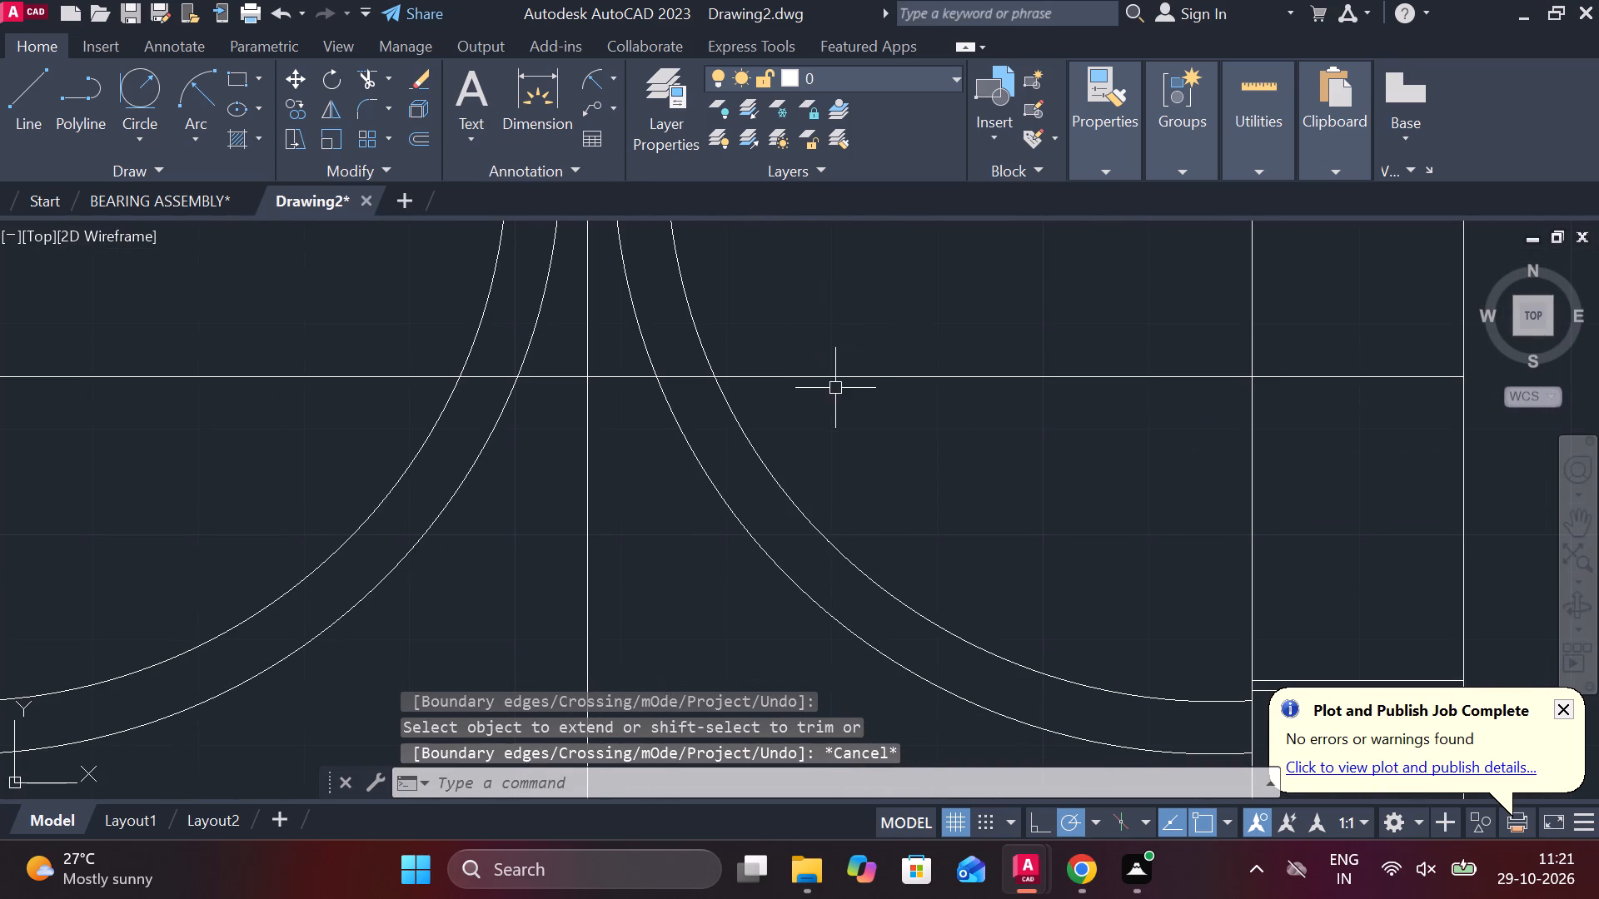
pyautogui.click(831, 378)
pyautogui.click(1108, 159)
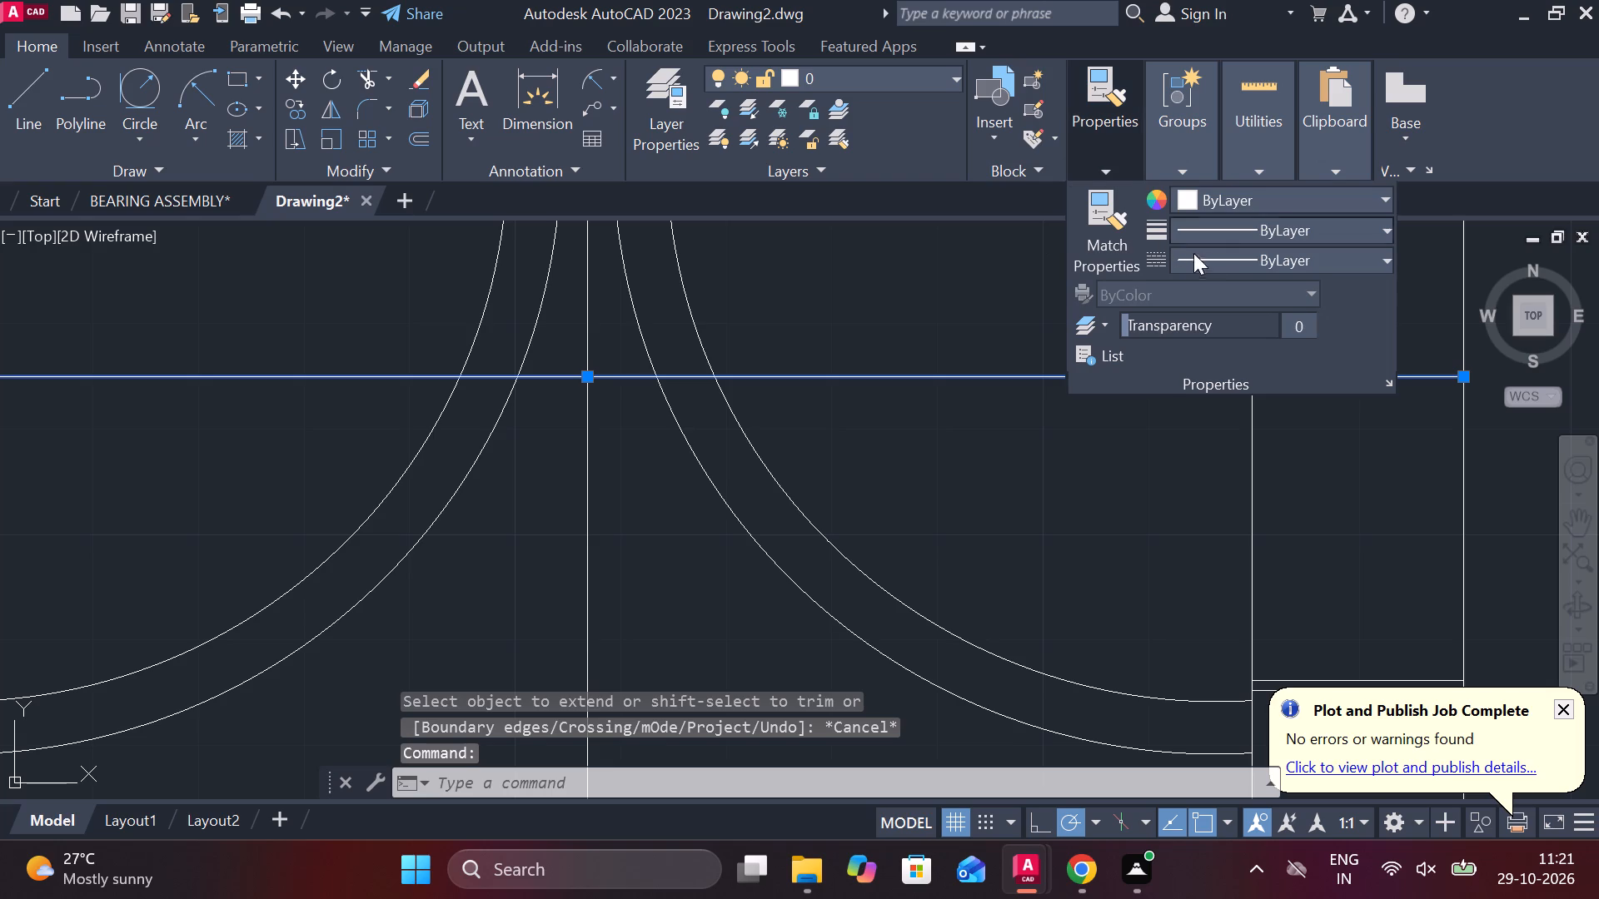
pyautogui.click(1223, 257)
pyautogui.click(1238, 393)
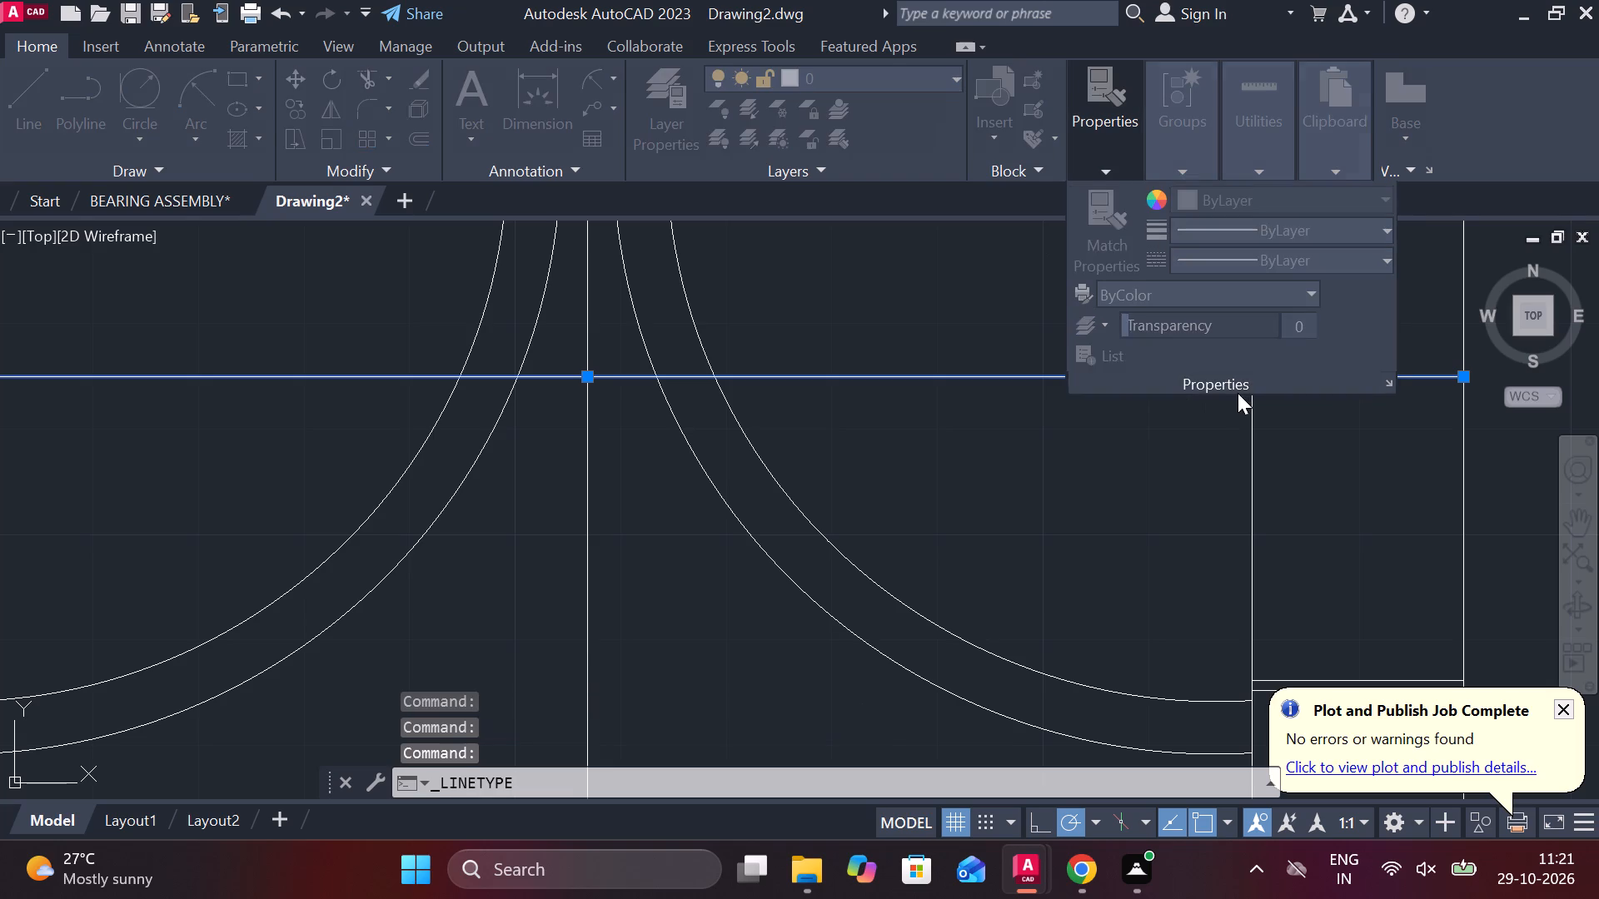
pyautogui.click(982, 218)
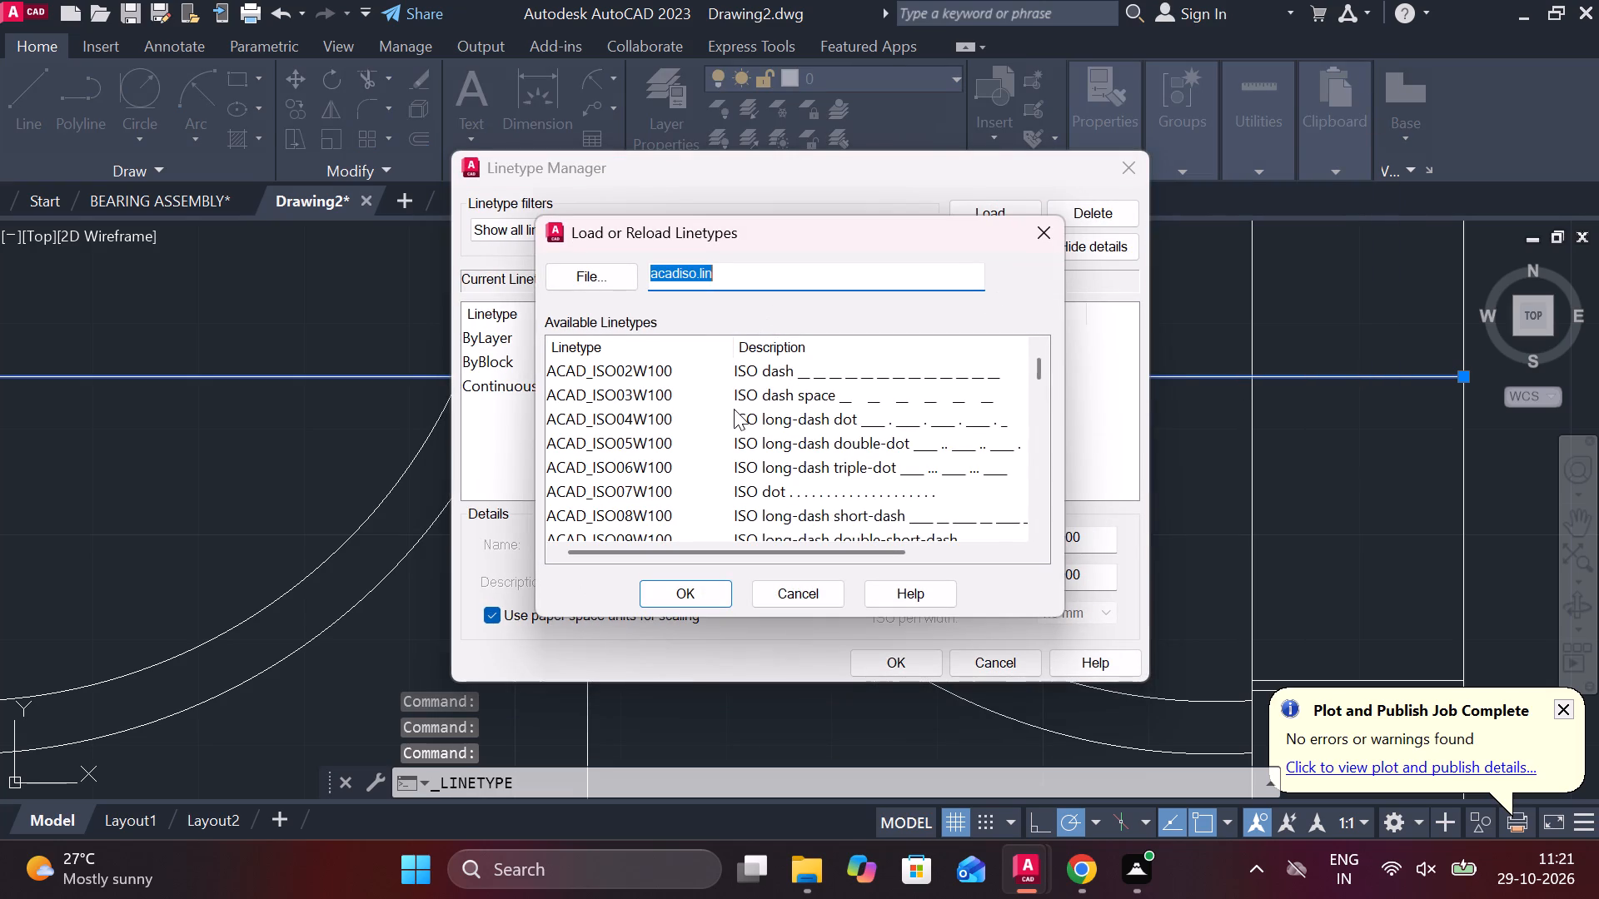
pyautogui.scroll(-2, 734, 409)
pyautogui.scroll(-1, 650, 463)
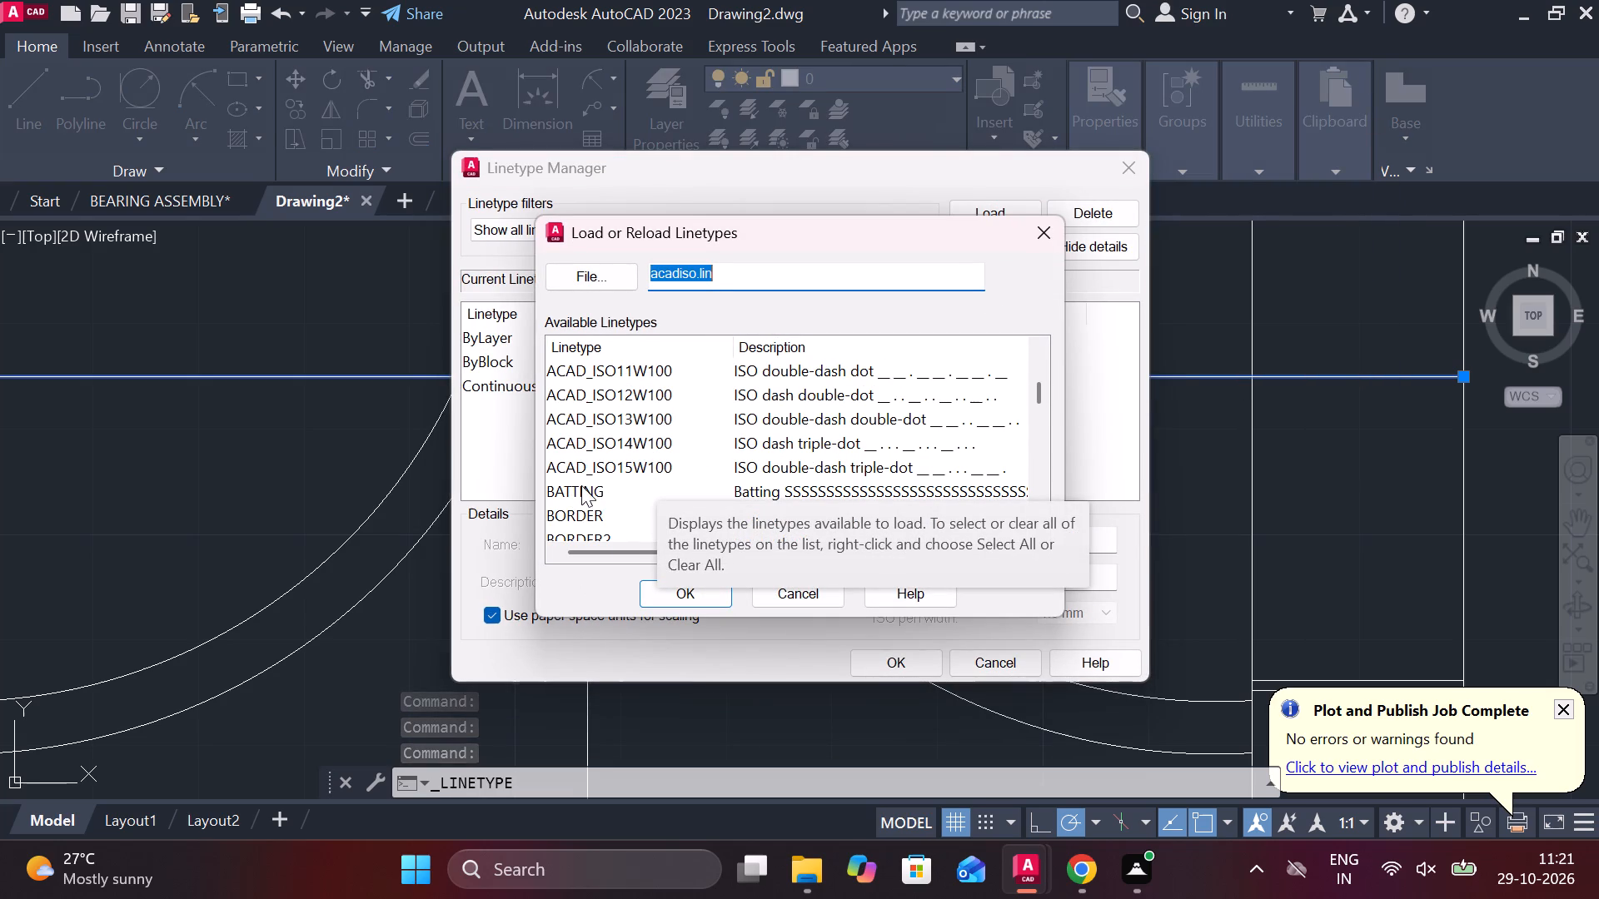
pyautogui.scroll(-2, 581, 485)
pyautogui.click(591, 449)
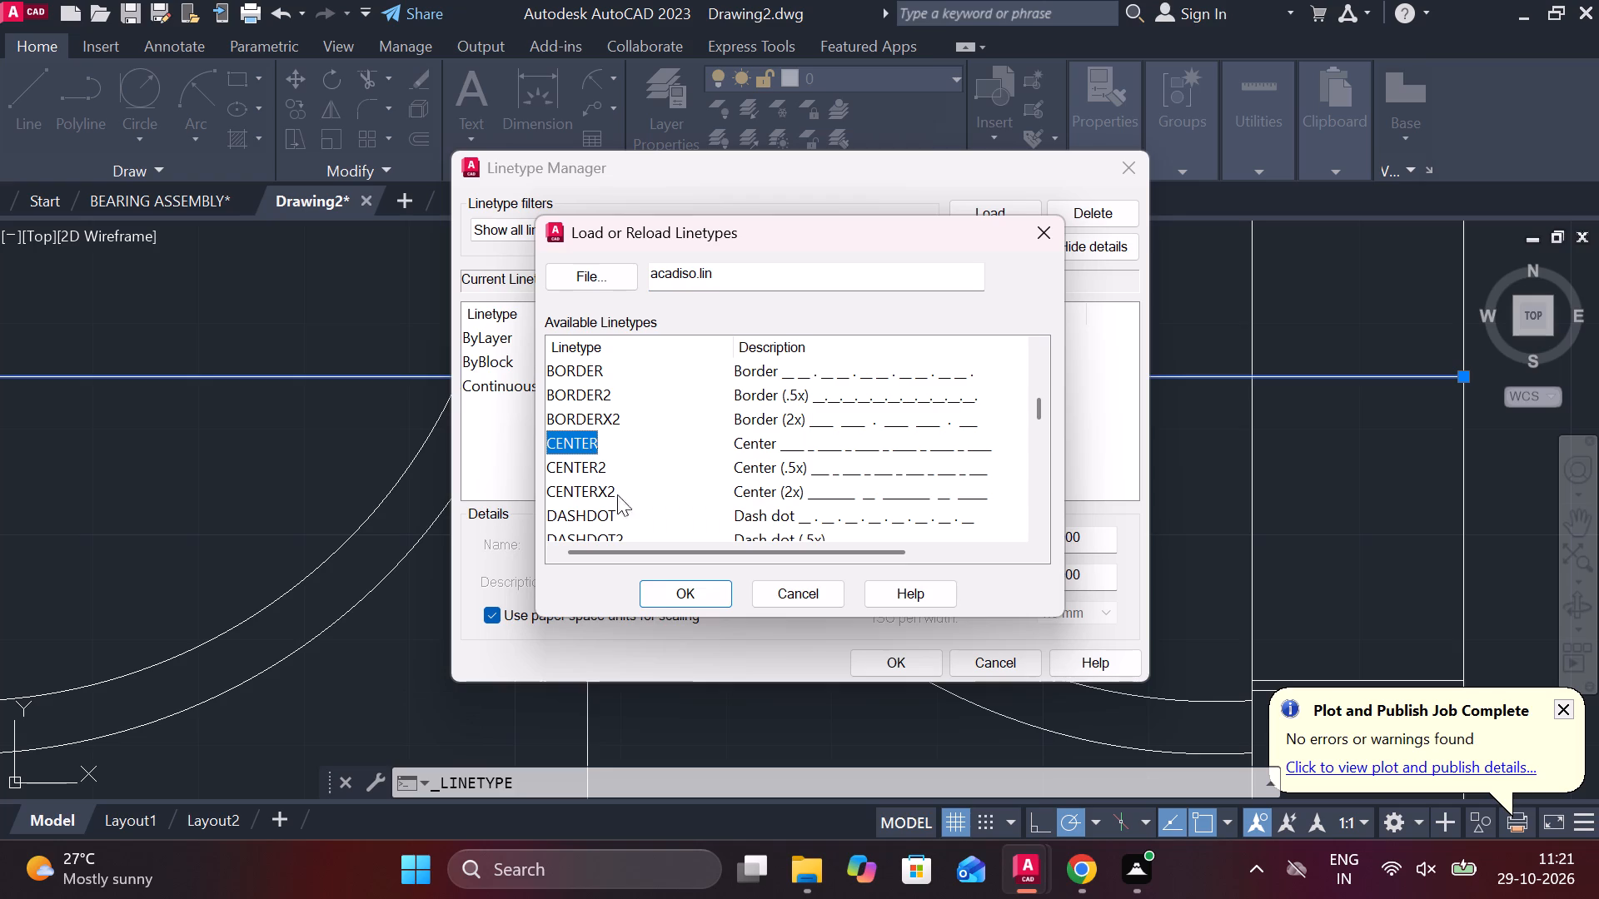
pyautogui.click(661, 594)
# Load the DASHED linetype from acadiso.lin and close the linetype manager.
pyautogui.click(983, 197)
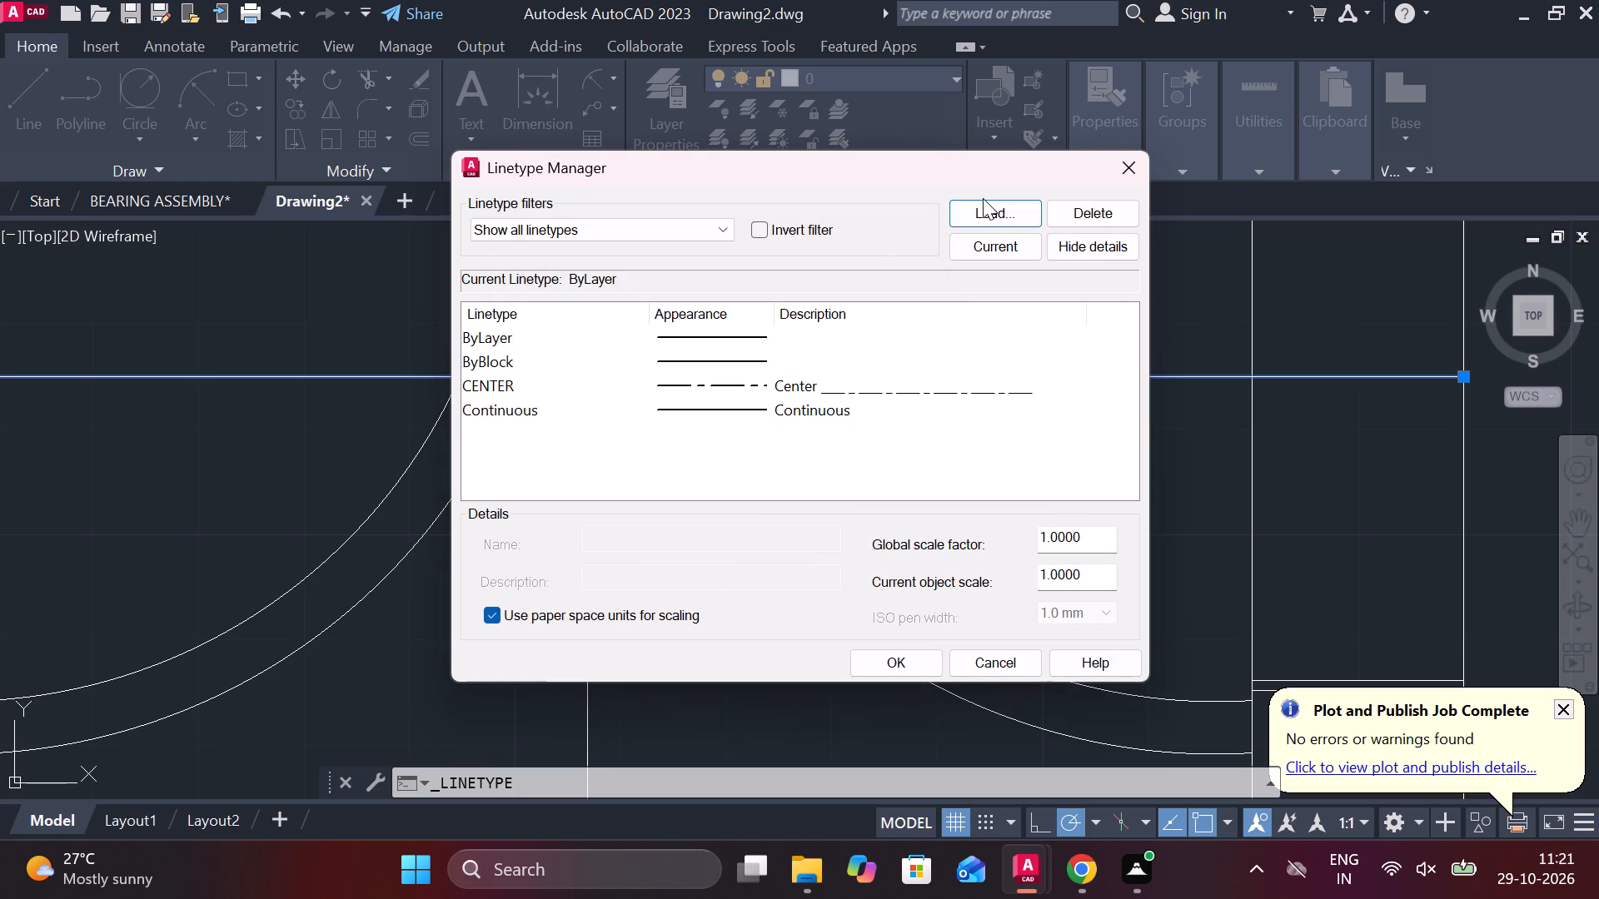
pyautogui.click(983, 198)
pyautogui.click(982, 221)
pyautogui.scroll(-2, 824, 469)
pyautogui.scroll(-2, 670, 498)
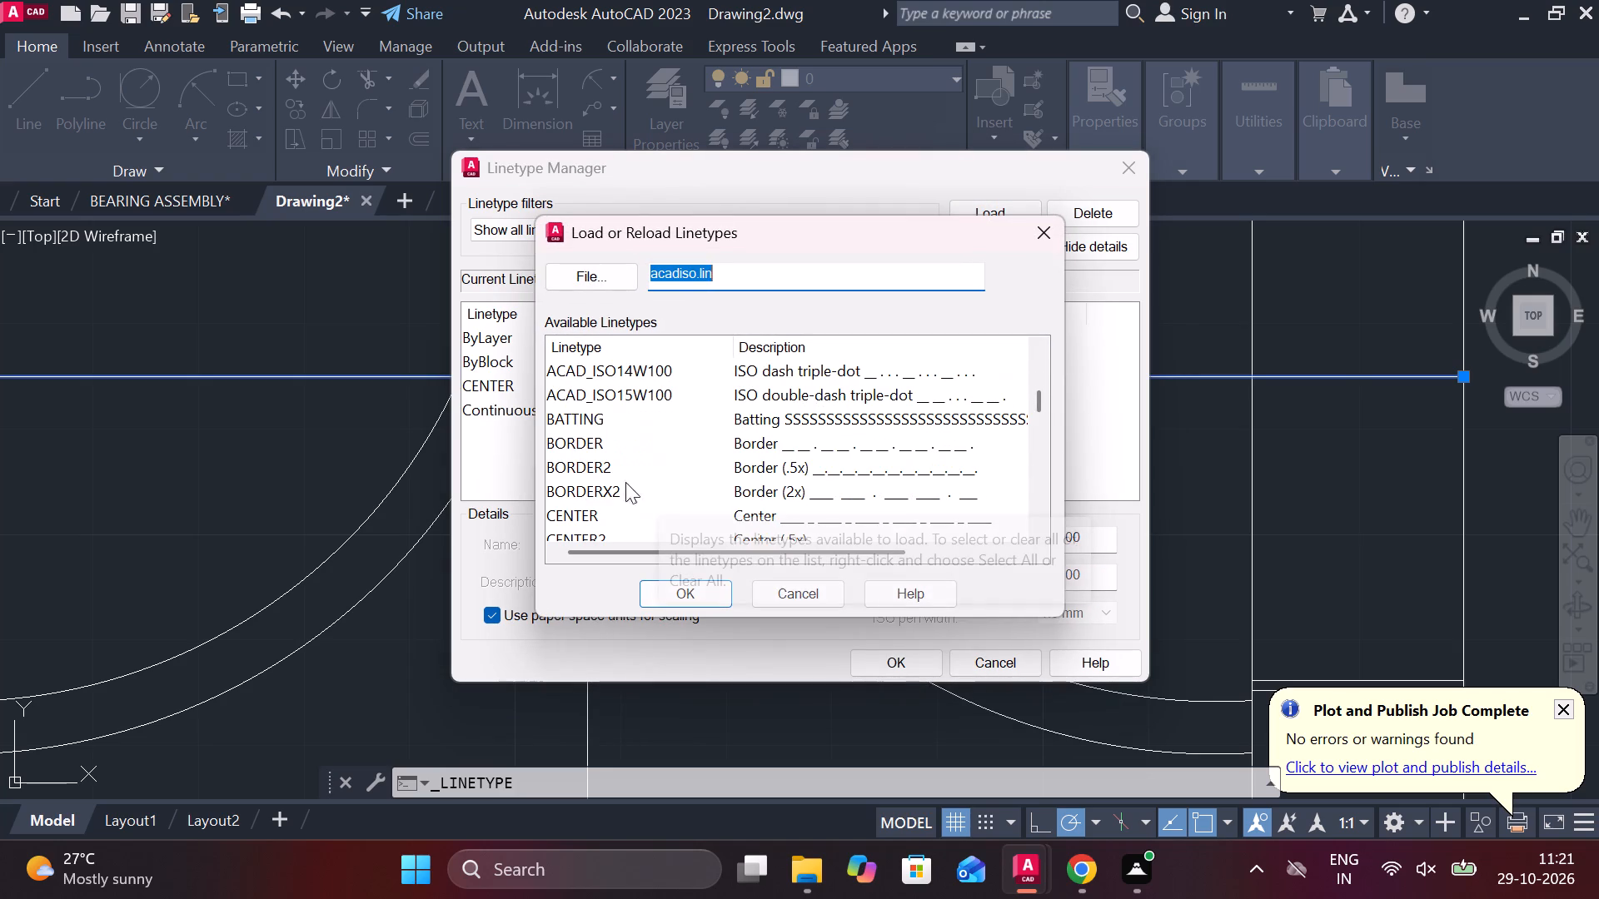
pyautogui.scroll(-1, 587, 466)
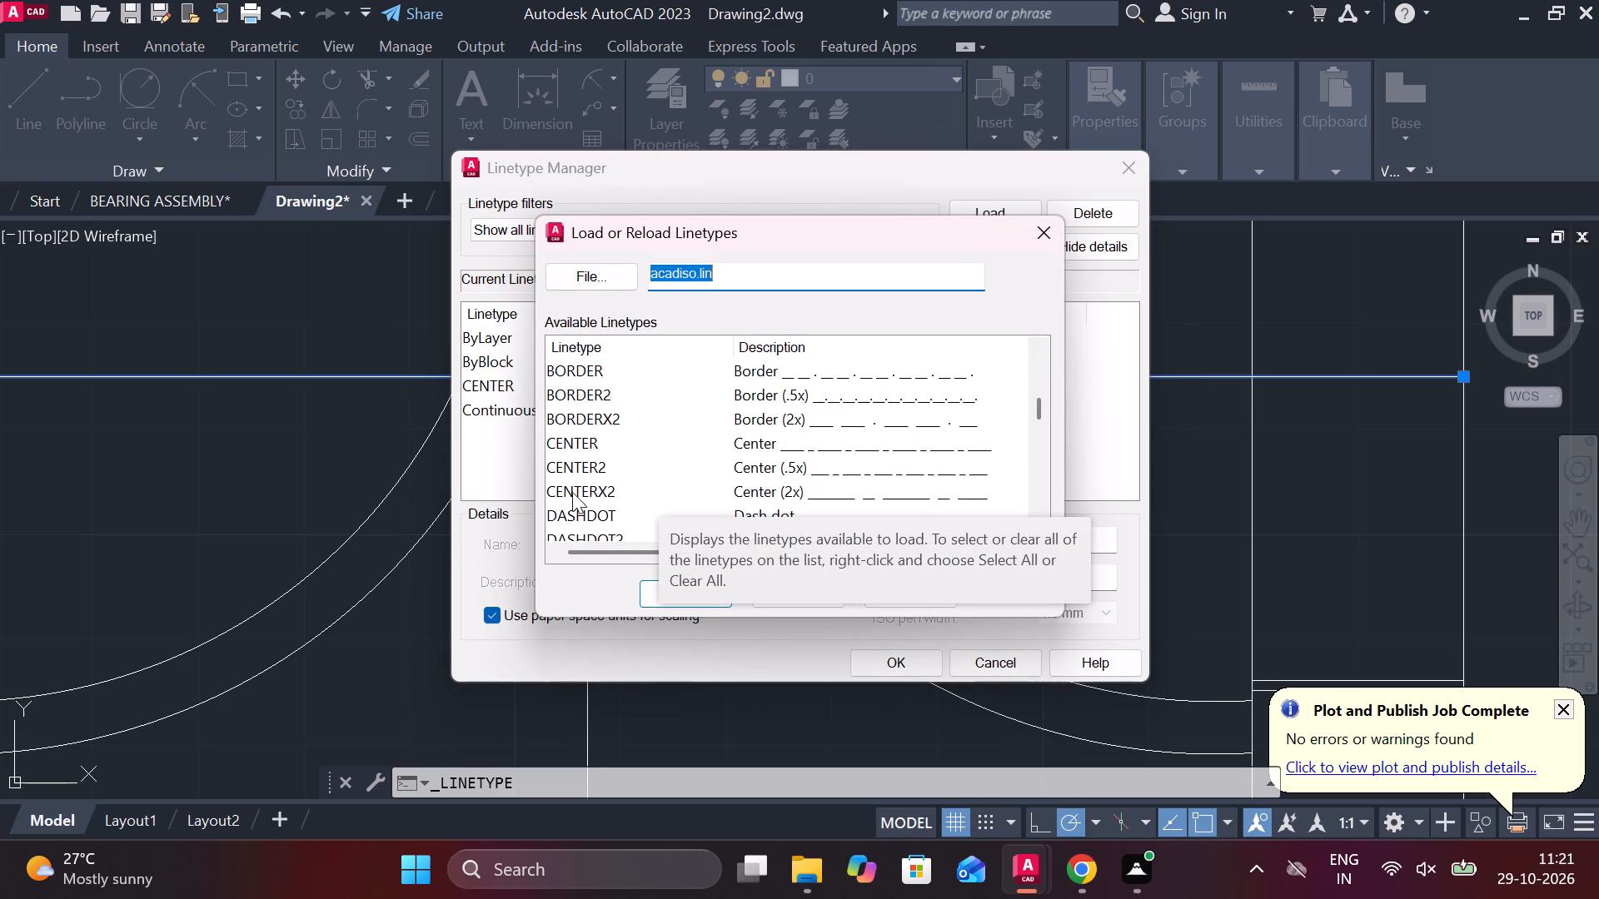
pyautogui.scroll(-1, 573, 484)
pyautogui.click(582, 518)
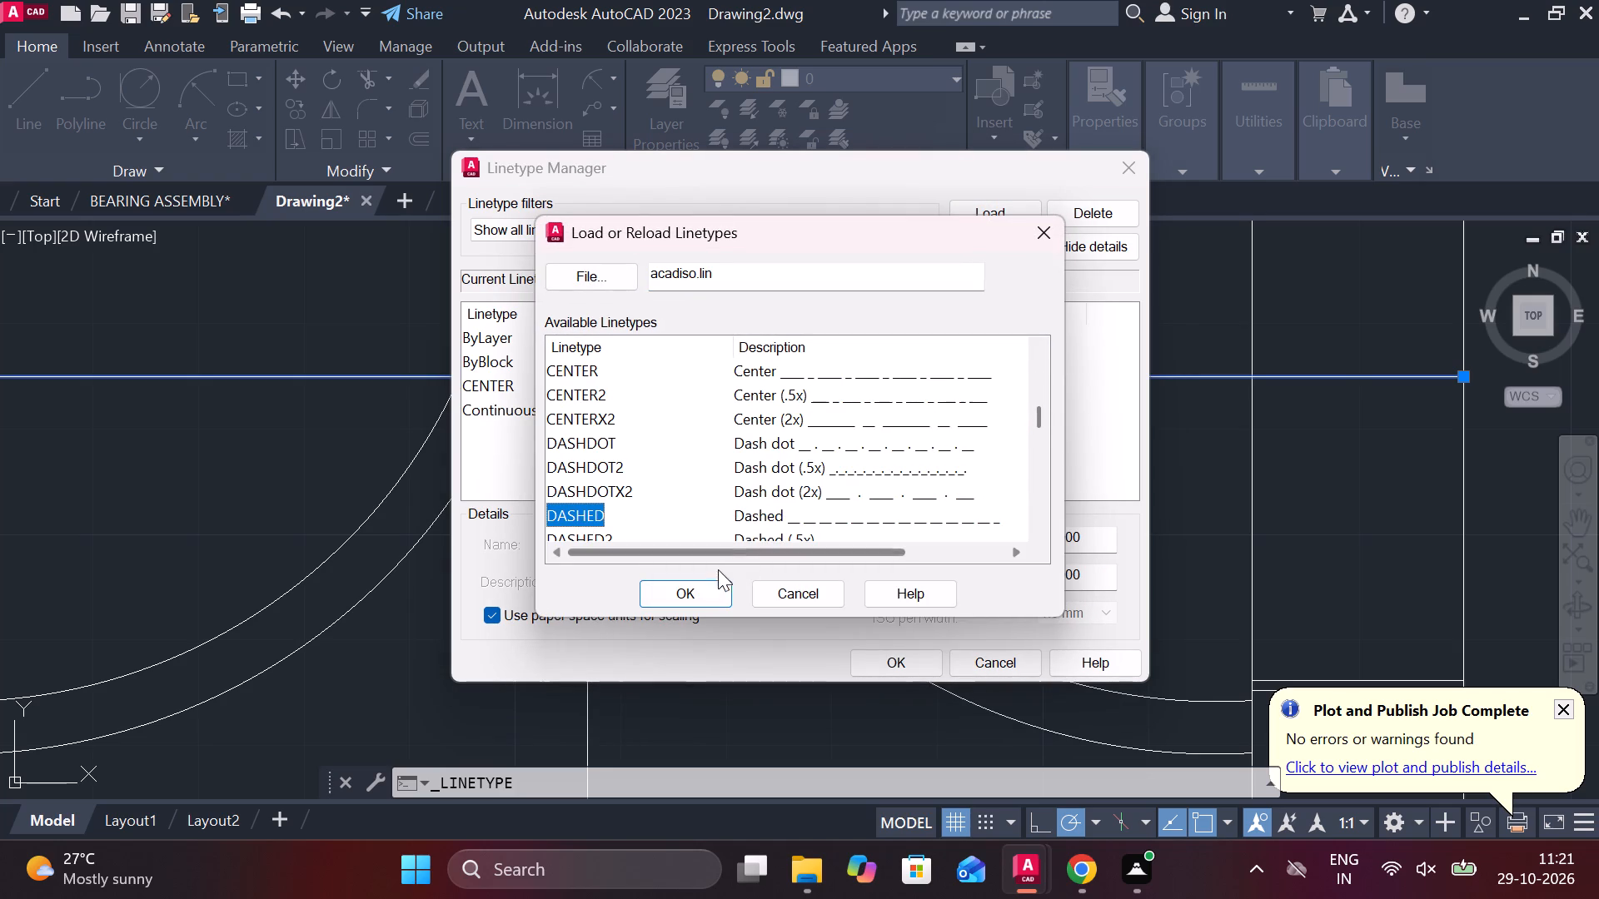
pyautogui.click(709, 584)
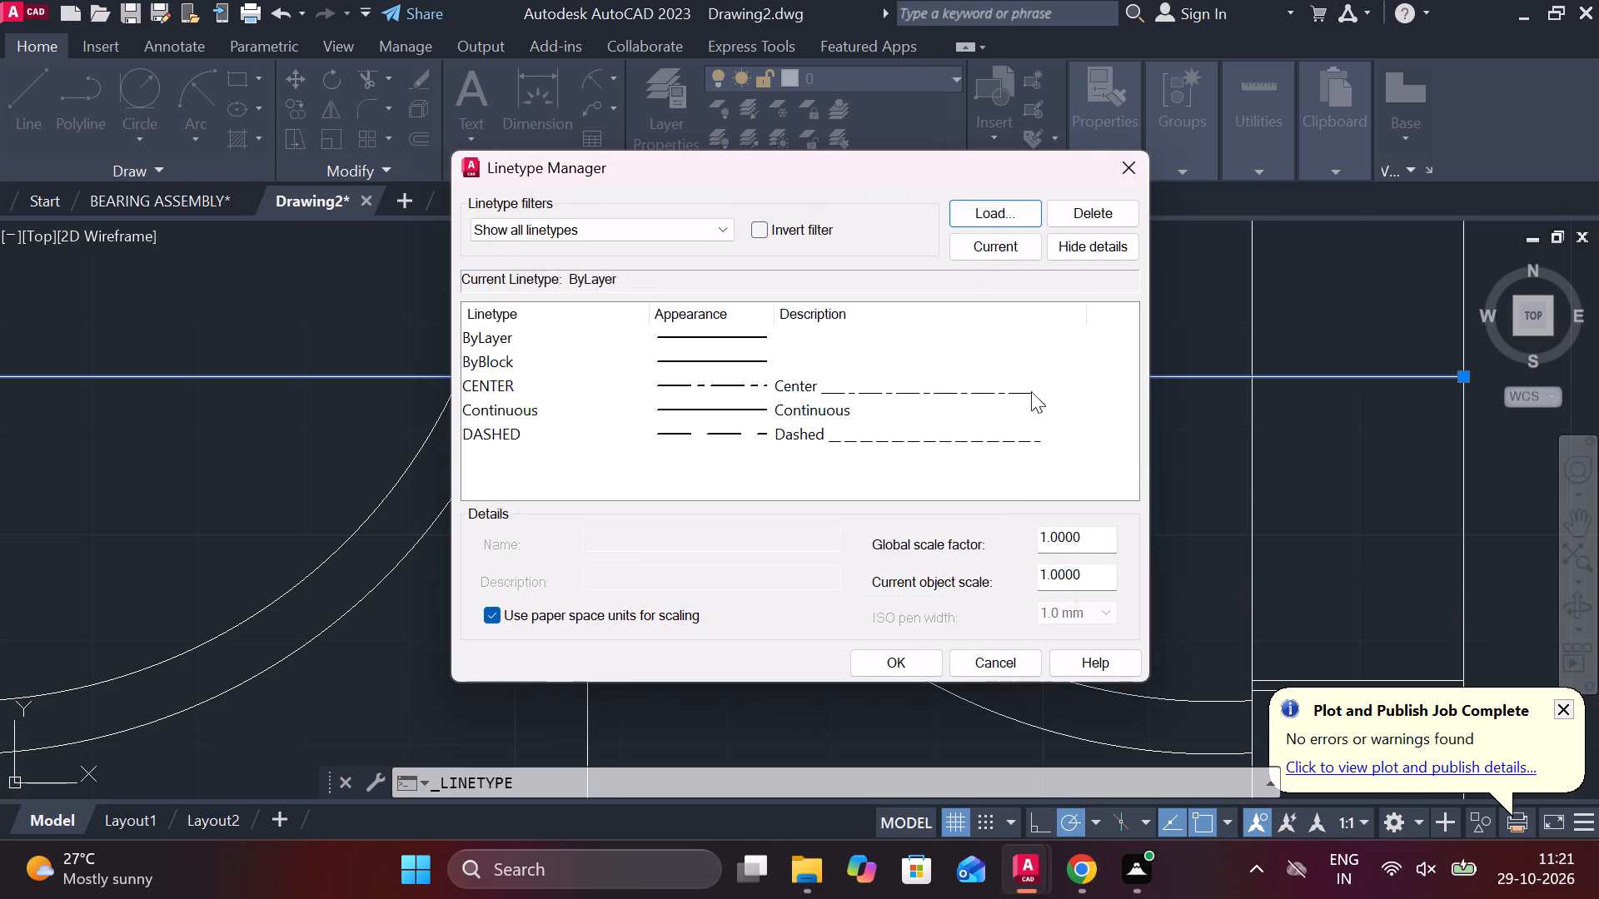
pyautogui.click(910, 678)
pyautogui.click(905, 664)
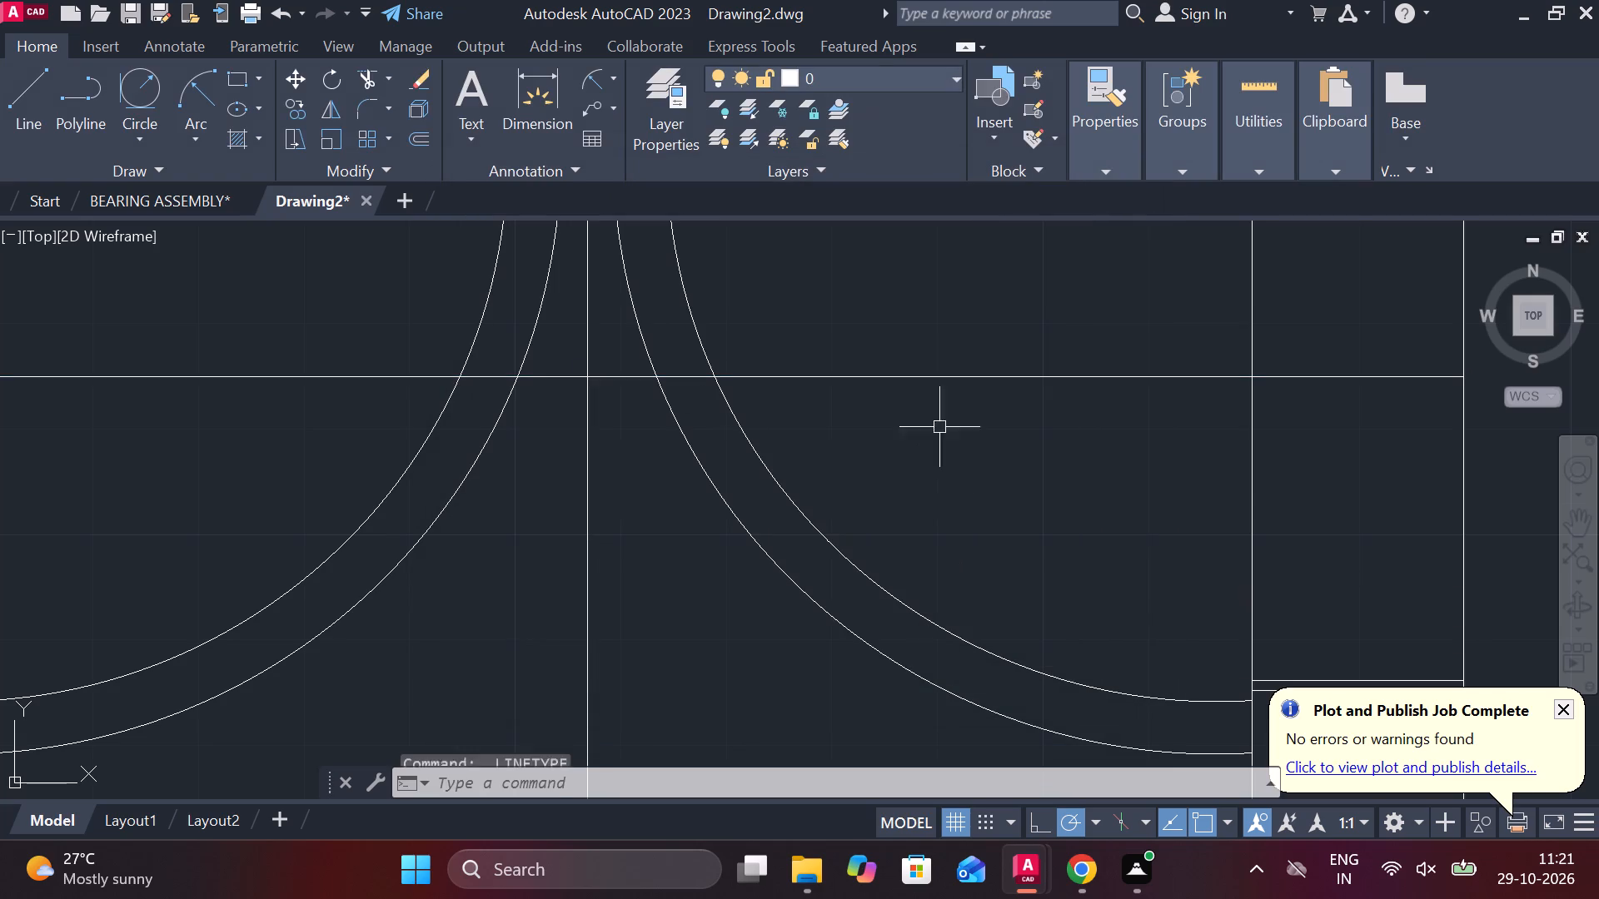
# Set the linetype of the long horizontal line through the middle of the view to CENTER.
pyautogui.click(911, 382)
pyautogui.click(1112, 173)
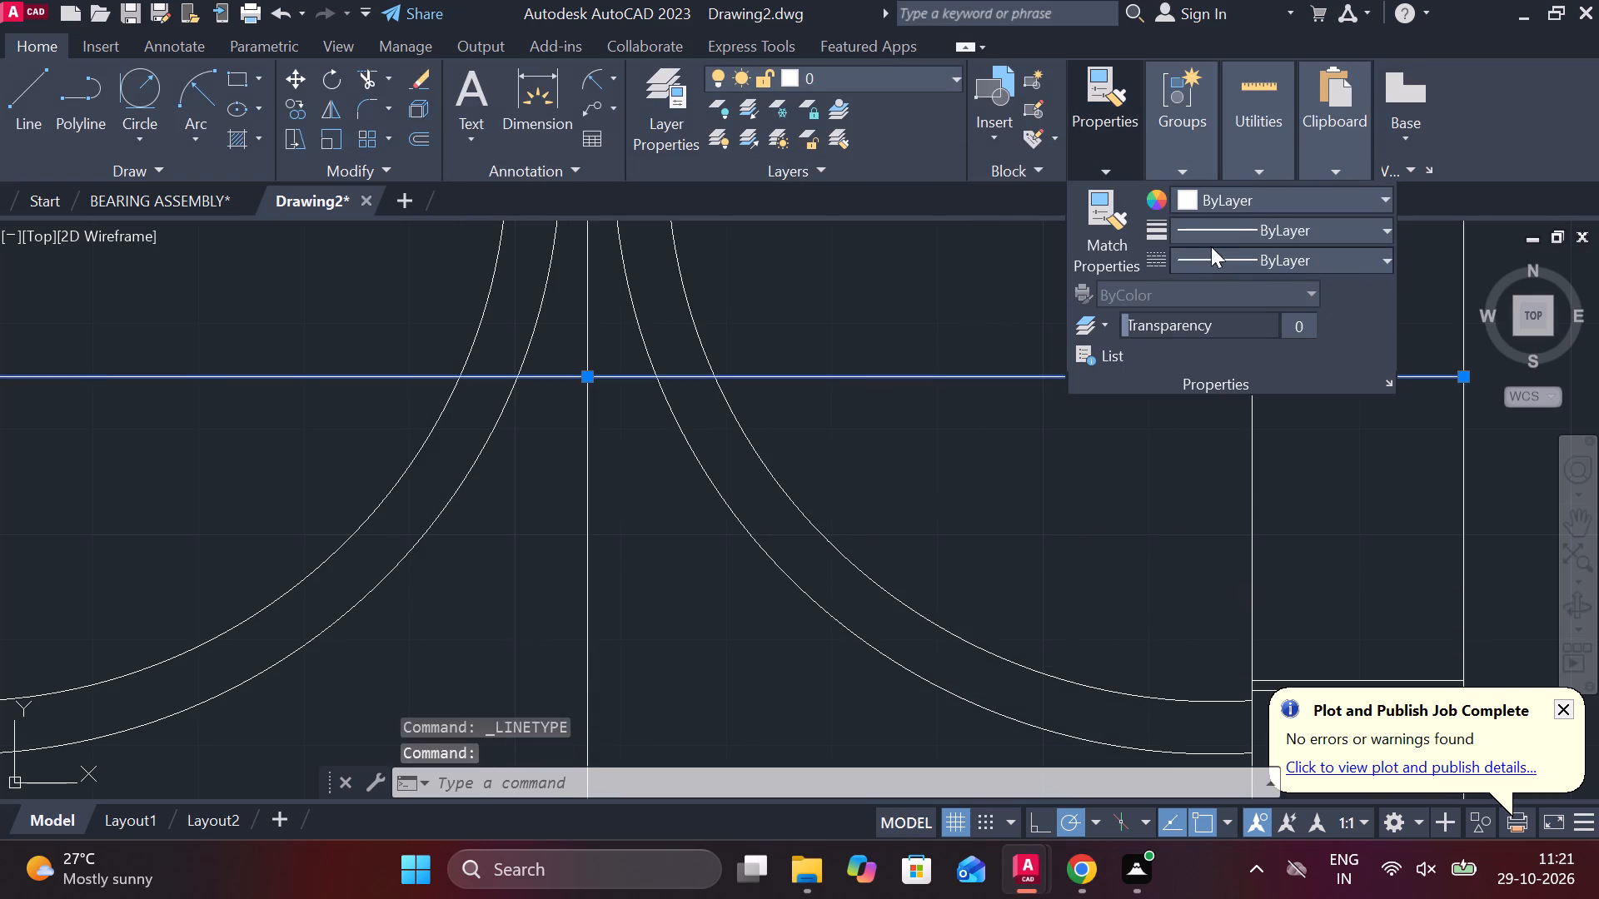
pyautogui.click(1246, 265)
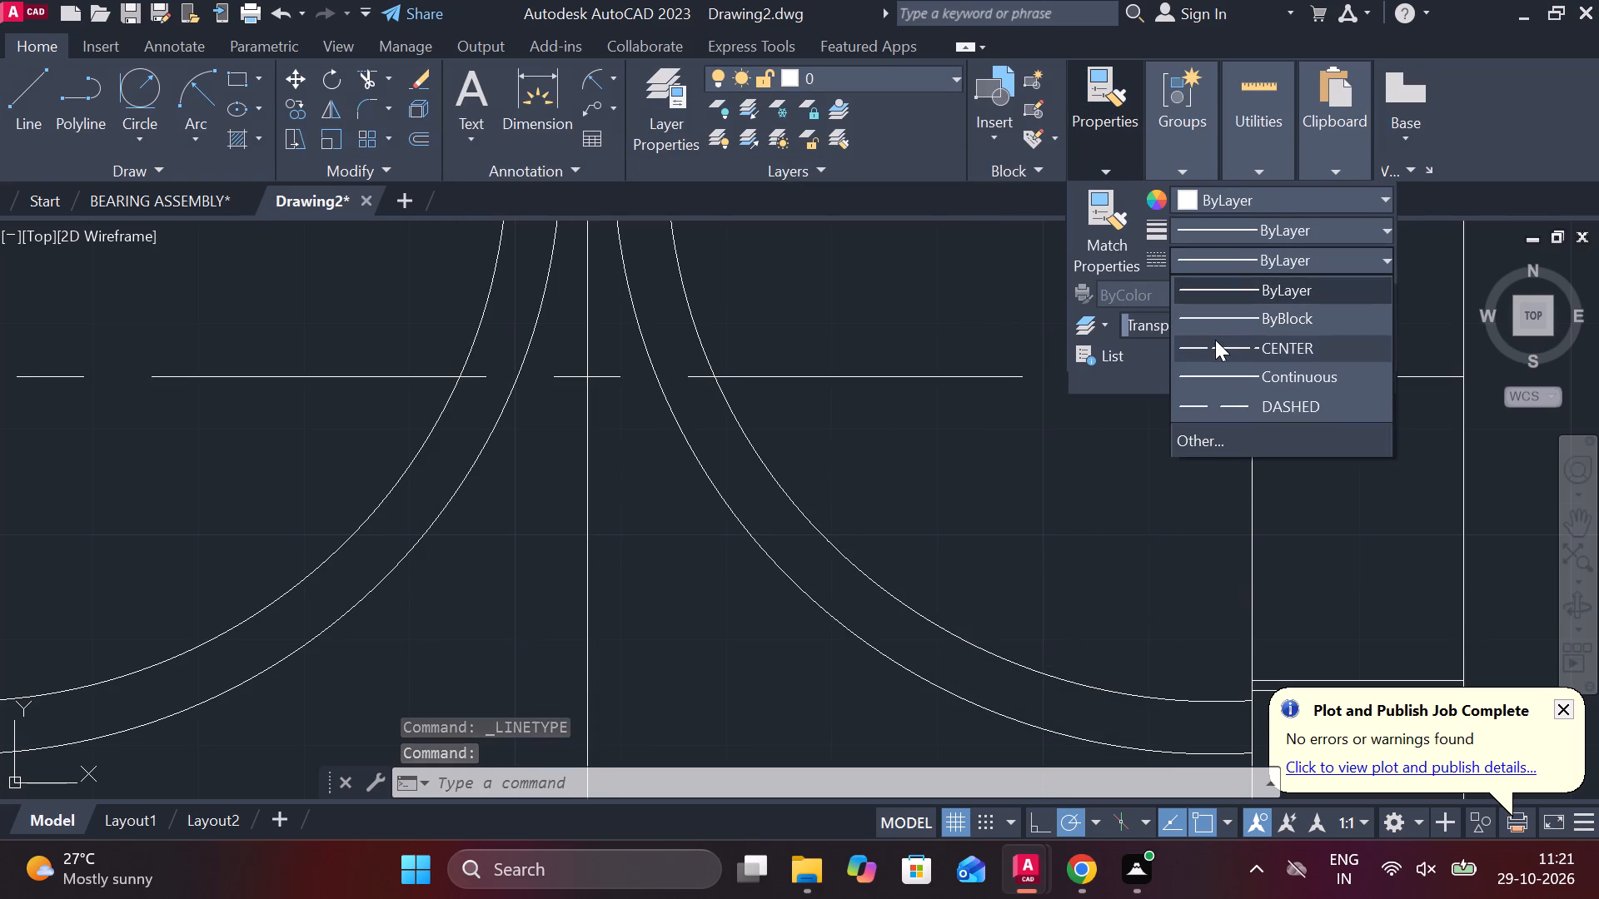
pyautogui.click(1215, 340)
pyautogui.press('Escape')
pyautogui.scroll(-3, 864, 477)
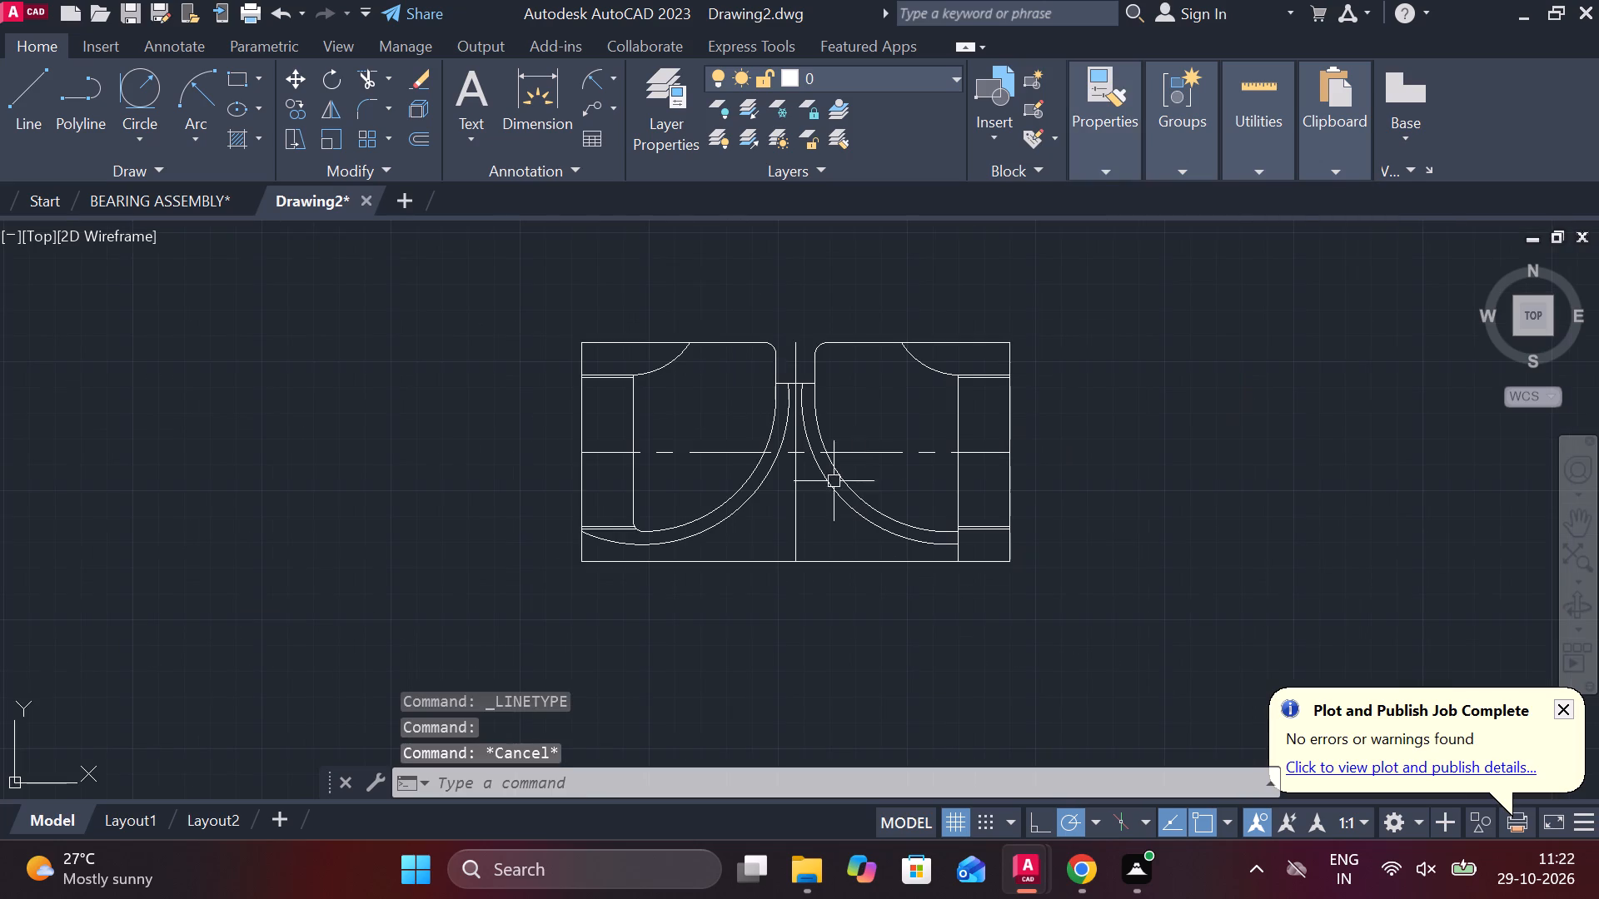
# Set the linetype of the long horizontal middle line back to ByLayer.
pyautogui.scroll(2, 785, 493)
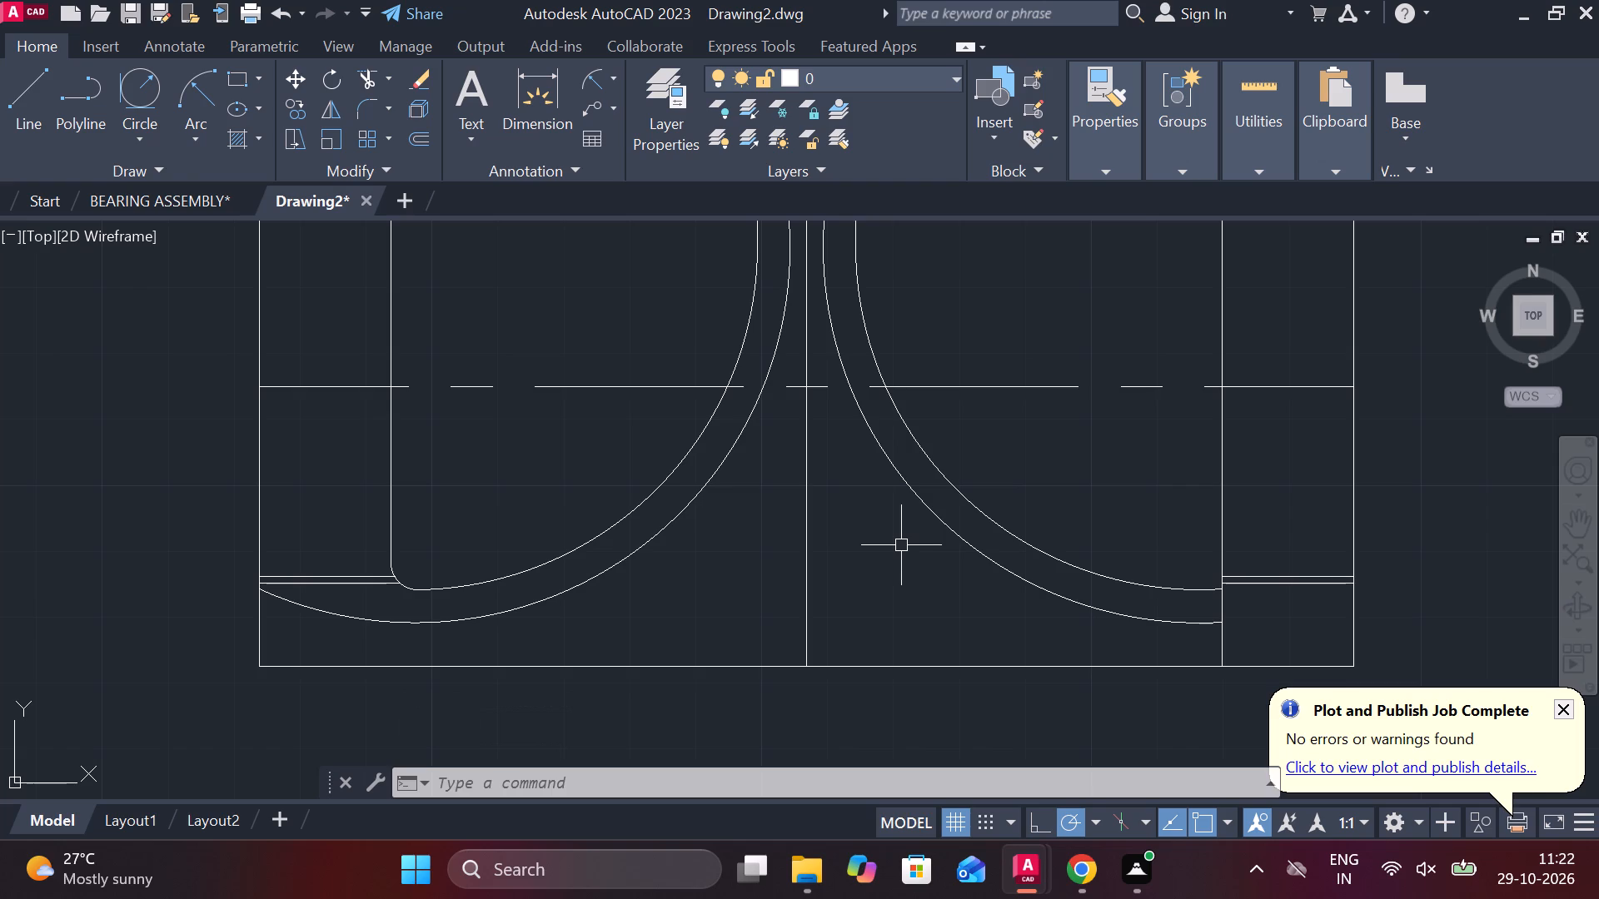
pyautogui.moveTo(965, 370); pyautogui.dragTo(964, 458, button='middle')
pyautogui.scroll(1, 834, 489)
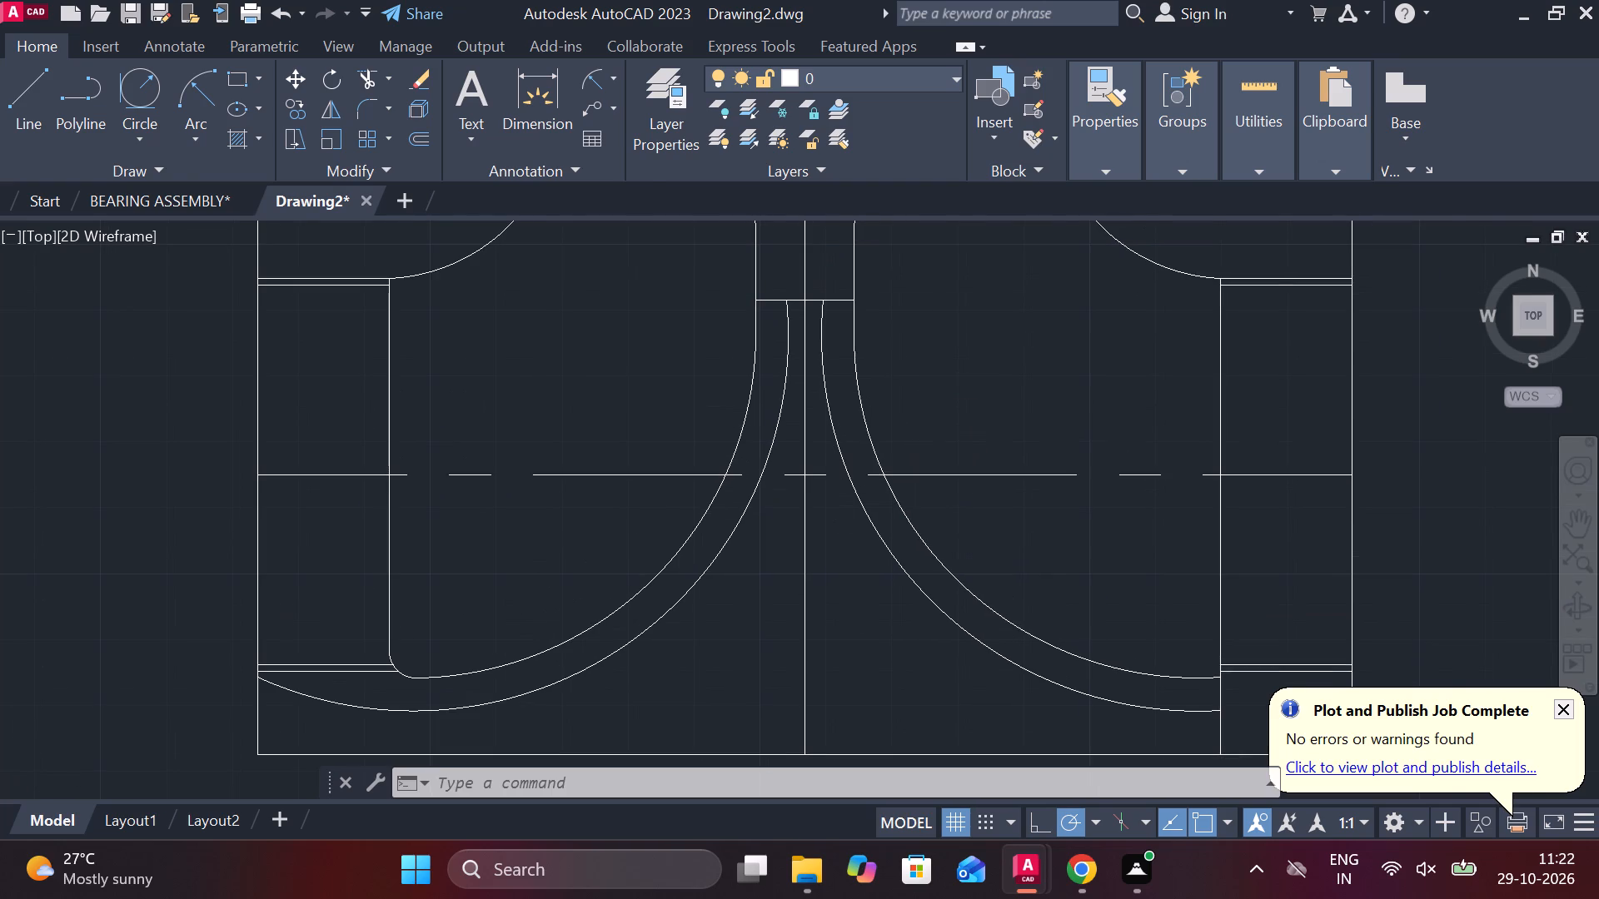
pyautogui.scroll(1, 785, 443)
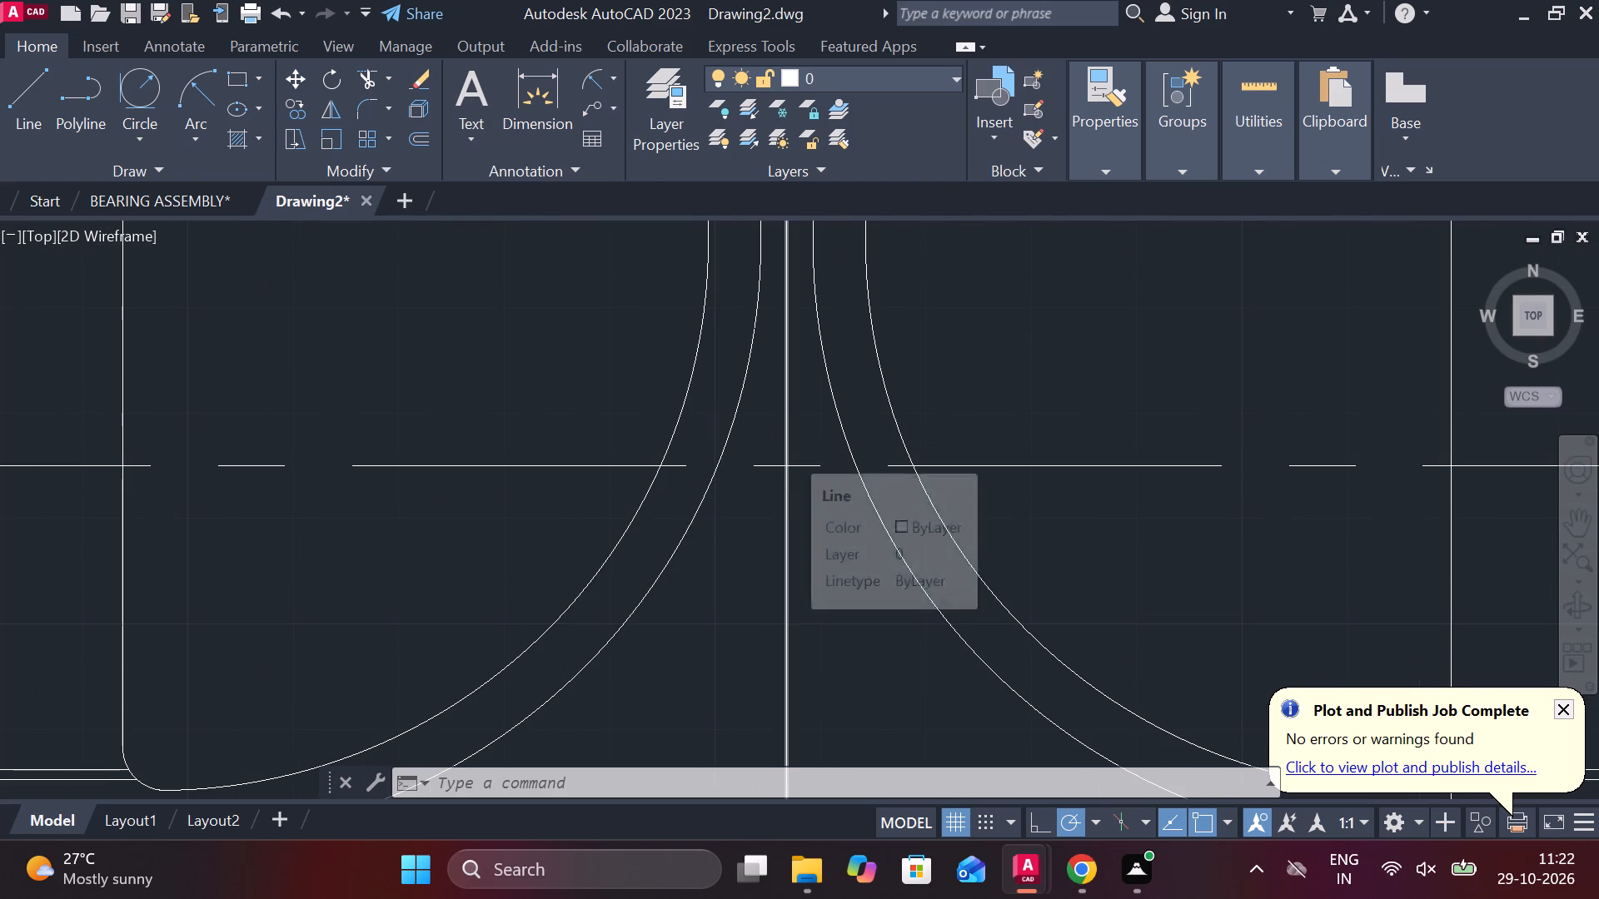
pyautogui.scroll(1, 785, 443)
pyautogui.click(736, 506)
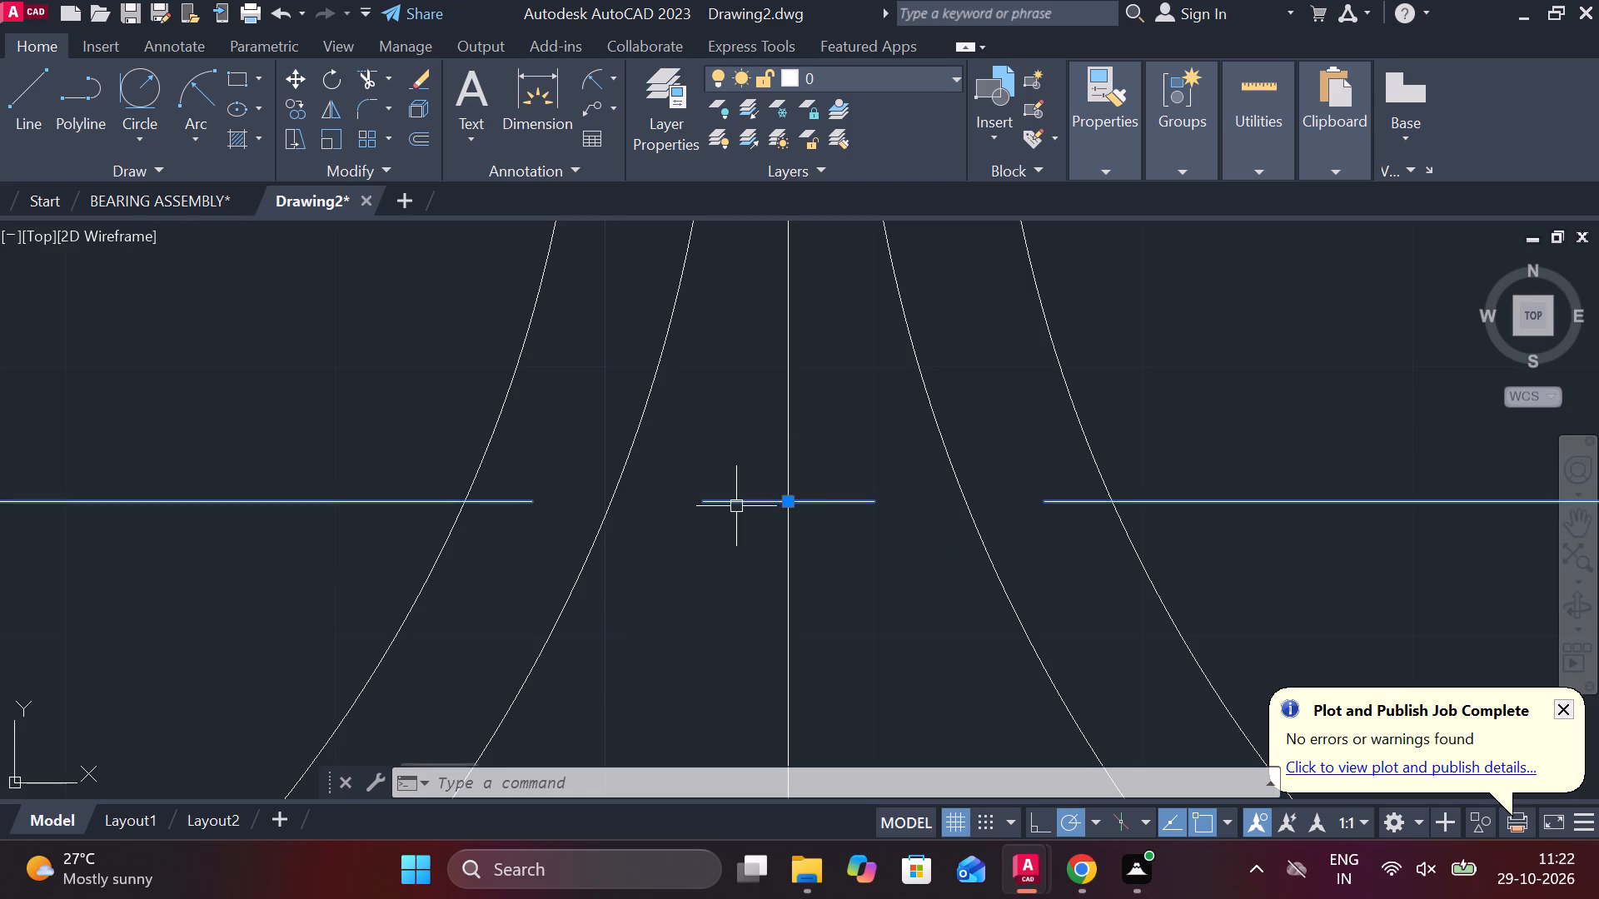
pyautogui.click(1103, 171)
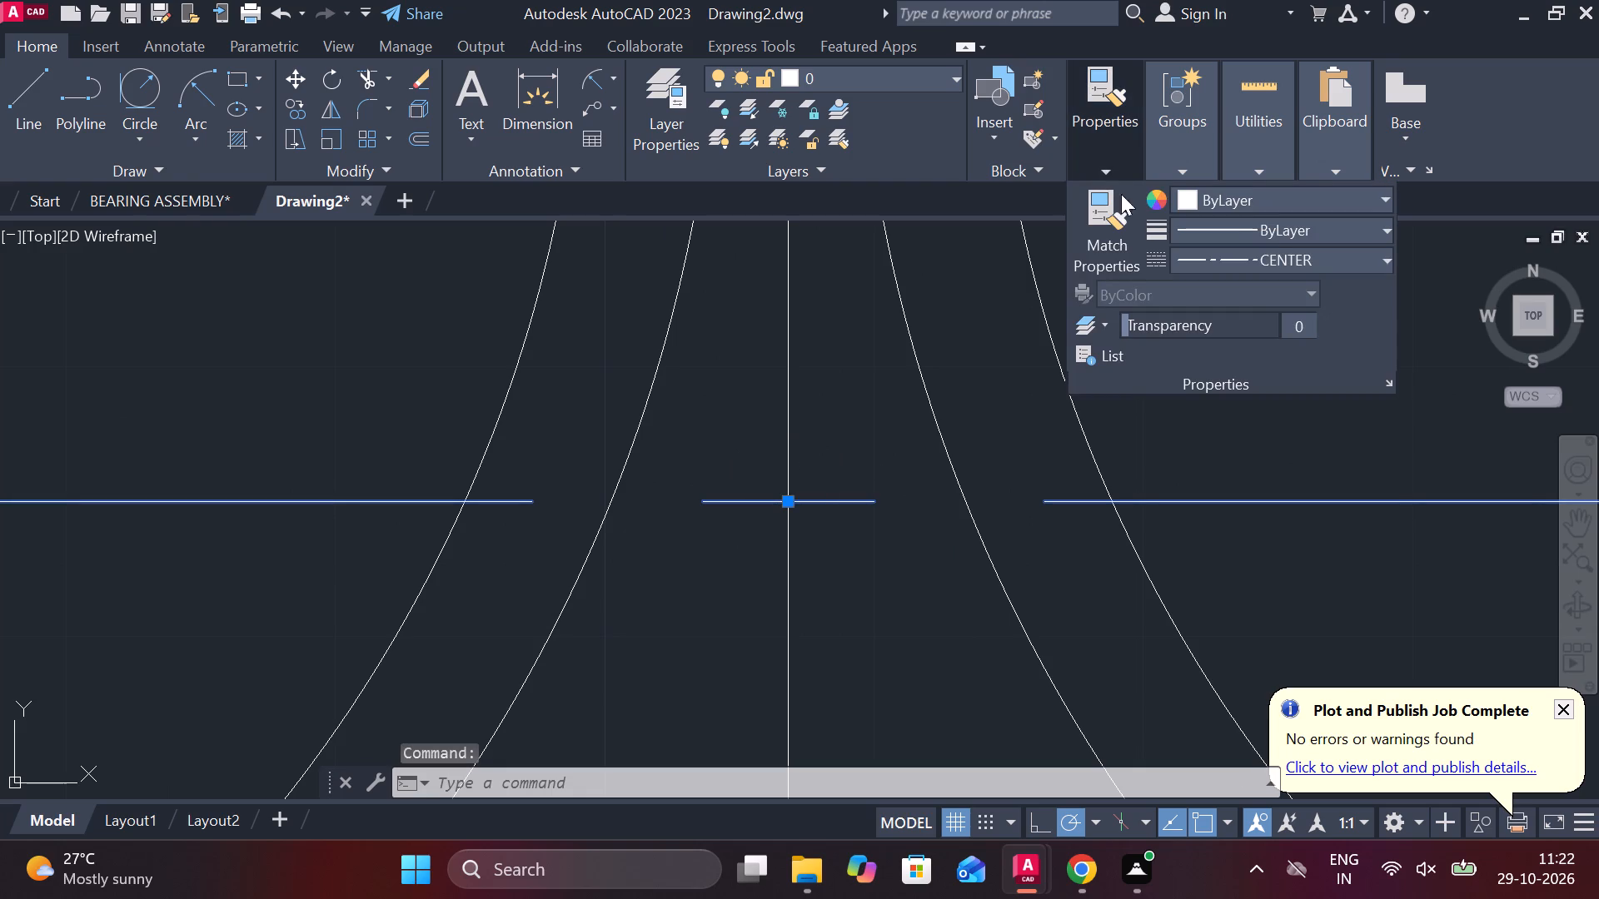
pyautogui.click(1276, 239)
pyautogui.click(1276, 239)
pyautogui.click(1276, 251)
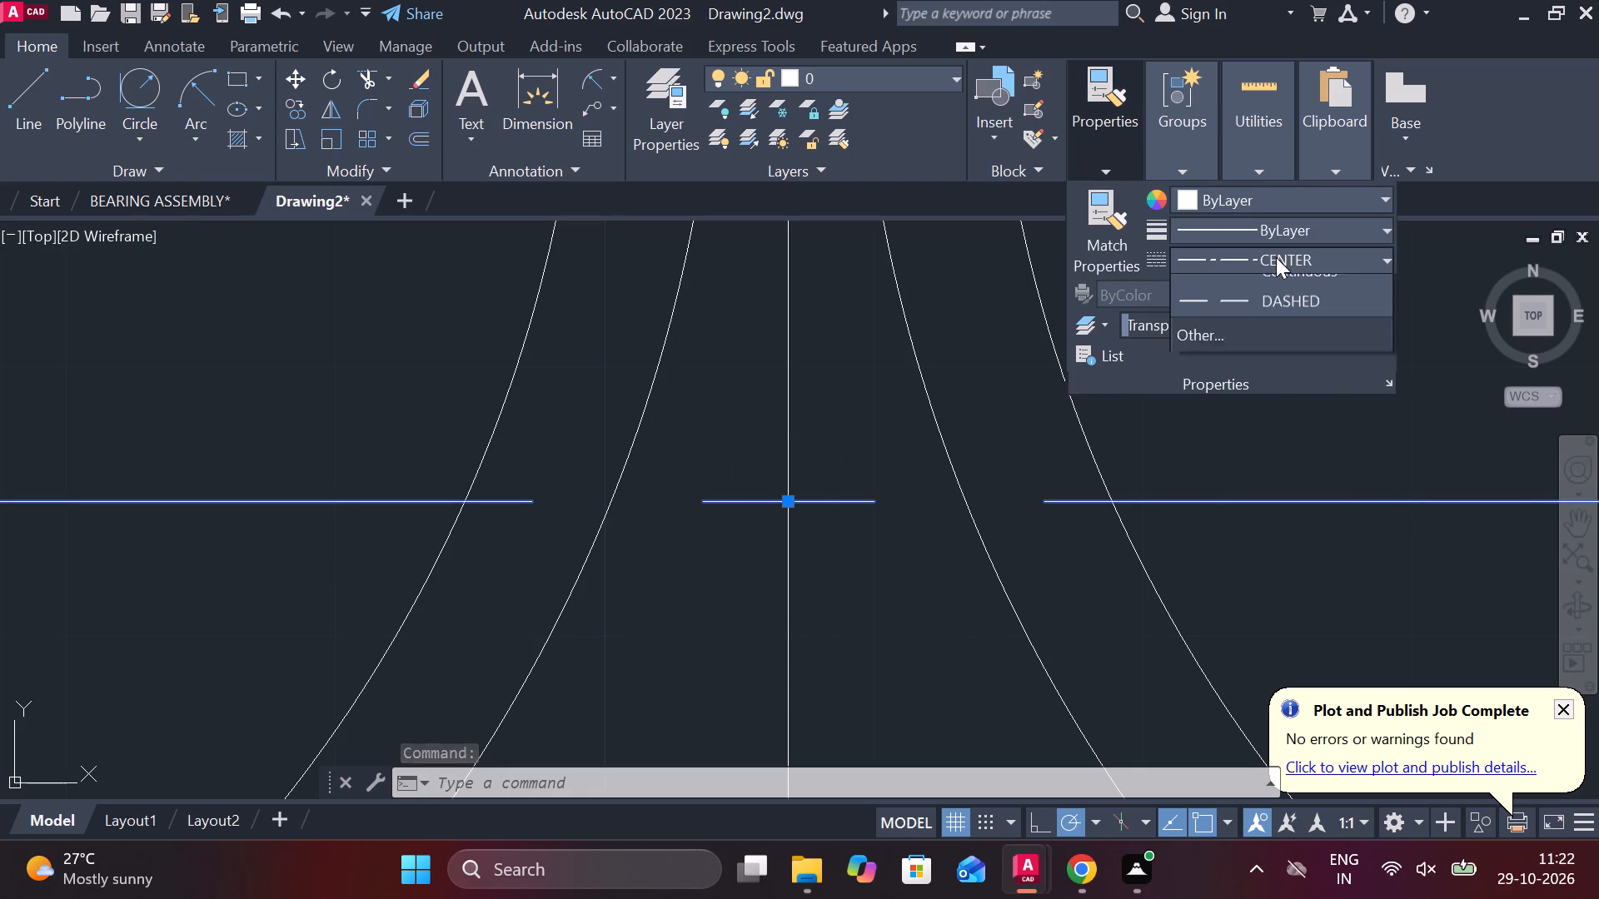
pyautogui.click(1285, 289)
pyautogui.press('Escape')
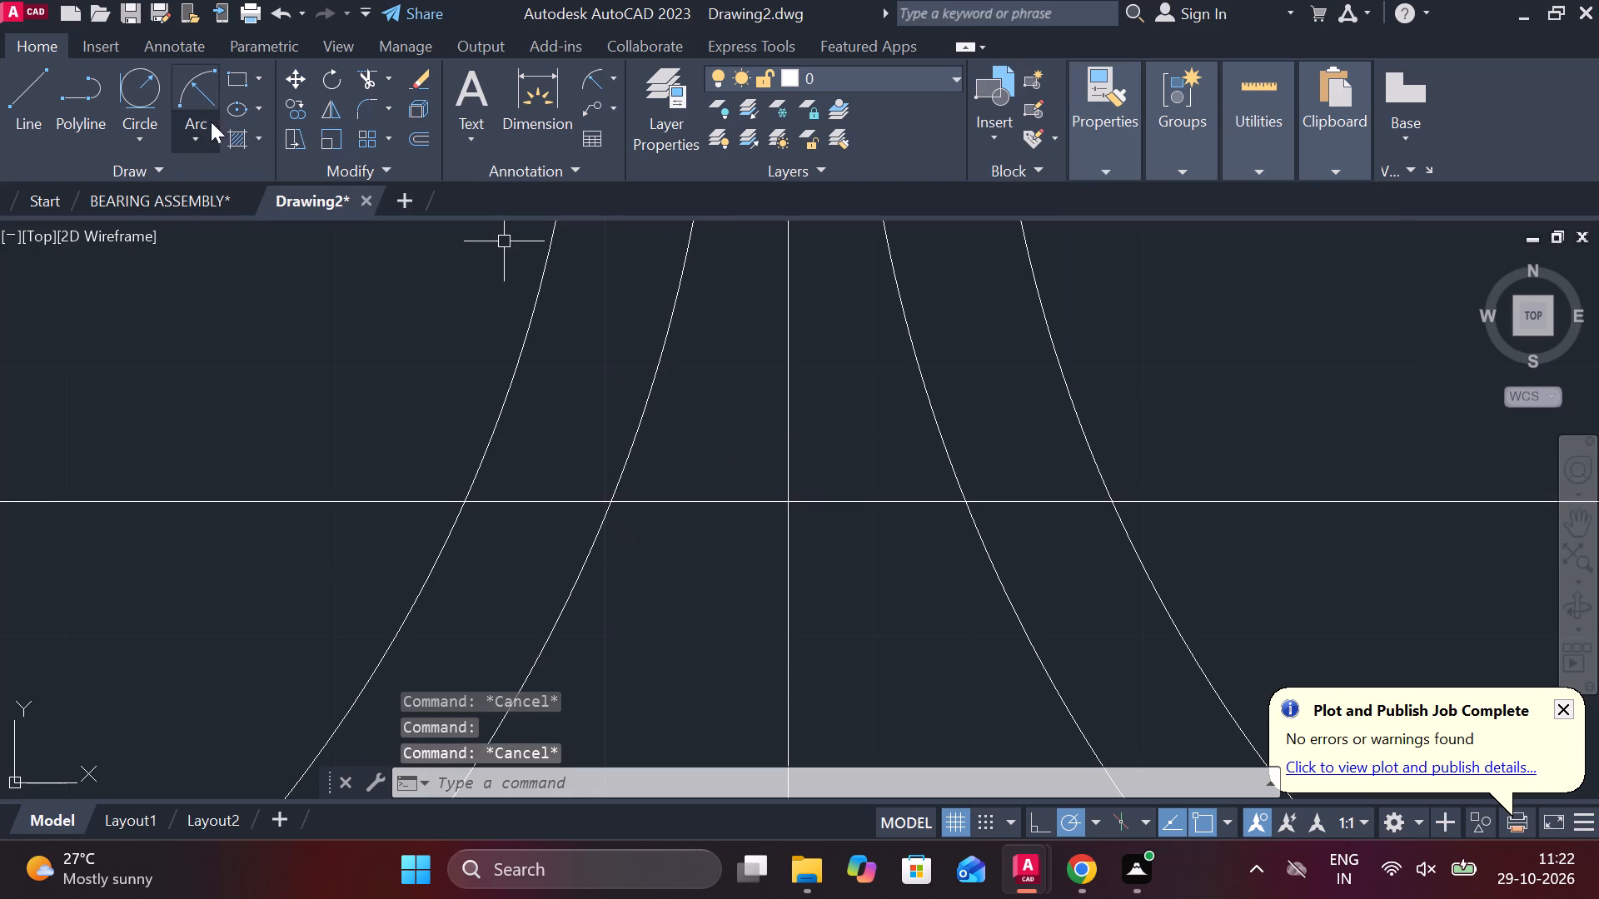
# Round the corner between the left inner offset arc and the middle horizontal line with a radius 3 tangent circle, trimming the excess.
pyautogui.click(129, 99)
pyautogui.click(652, 415)
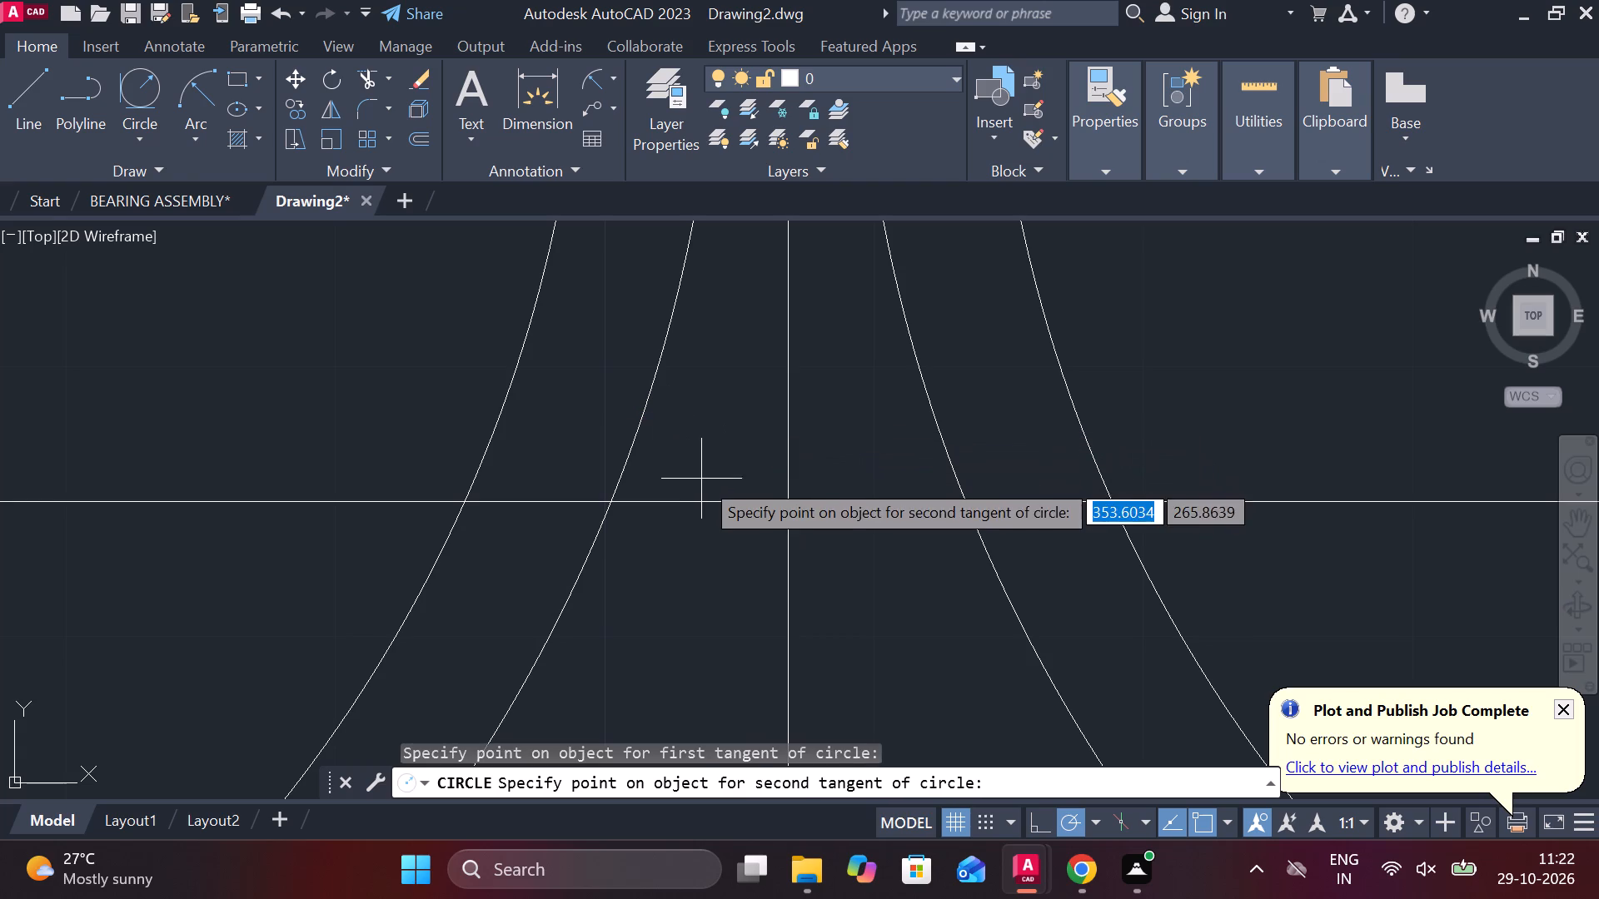
pyautogui.click(699, 490)
pyautogui.press('space')
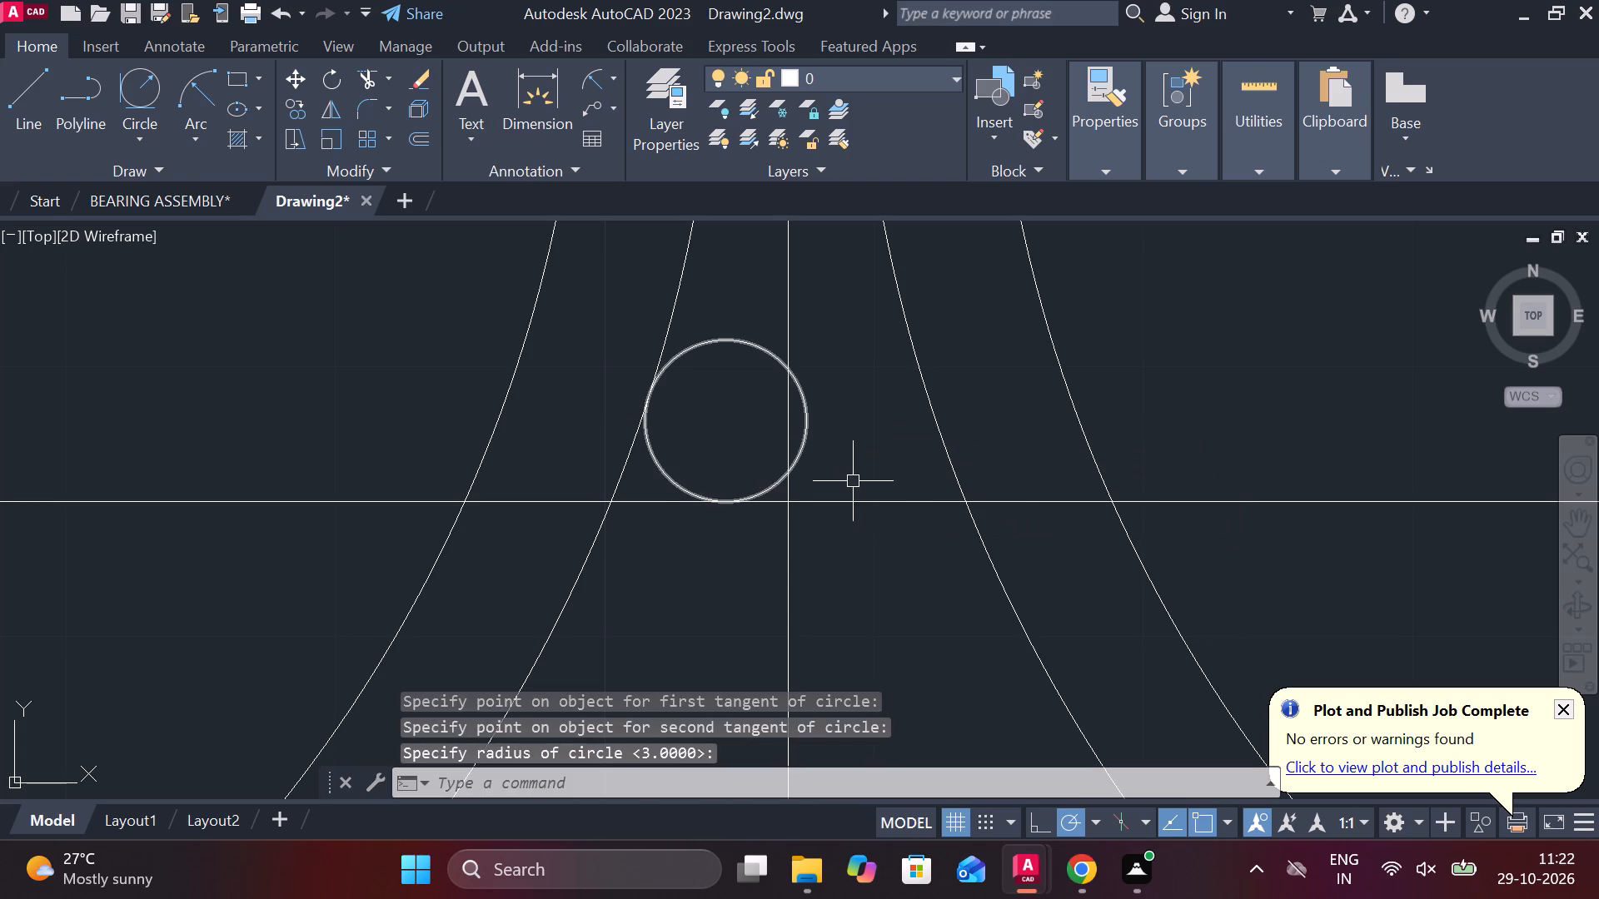
pyautogui.write('TR')
pyautogui.press('space')
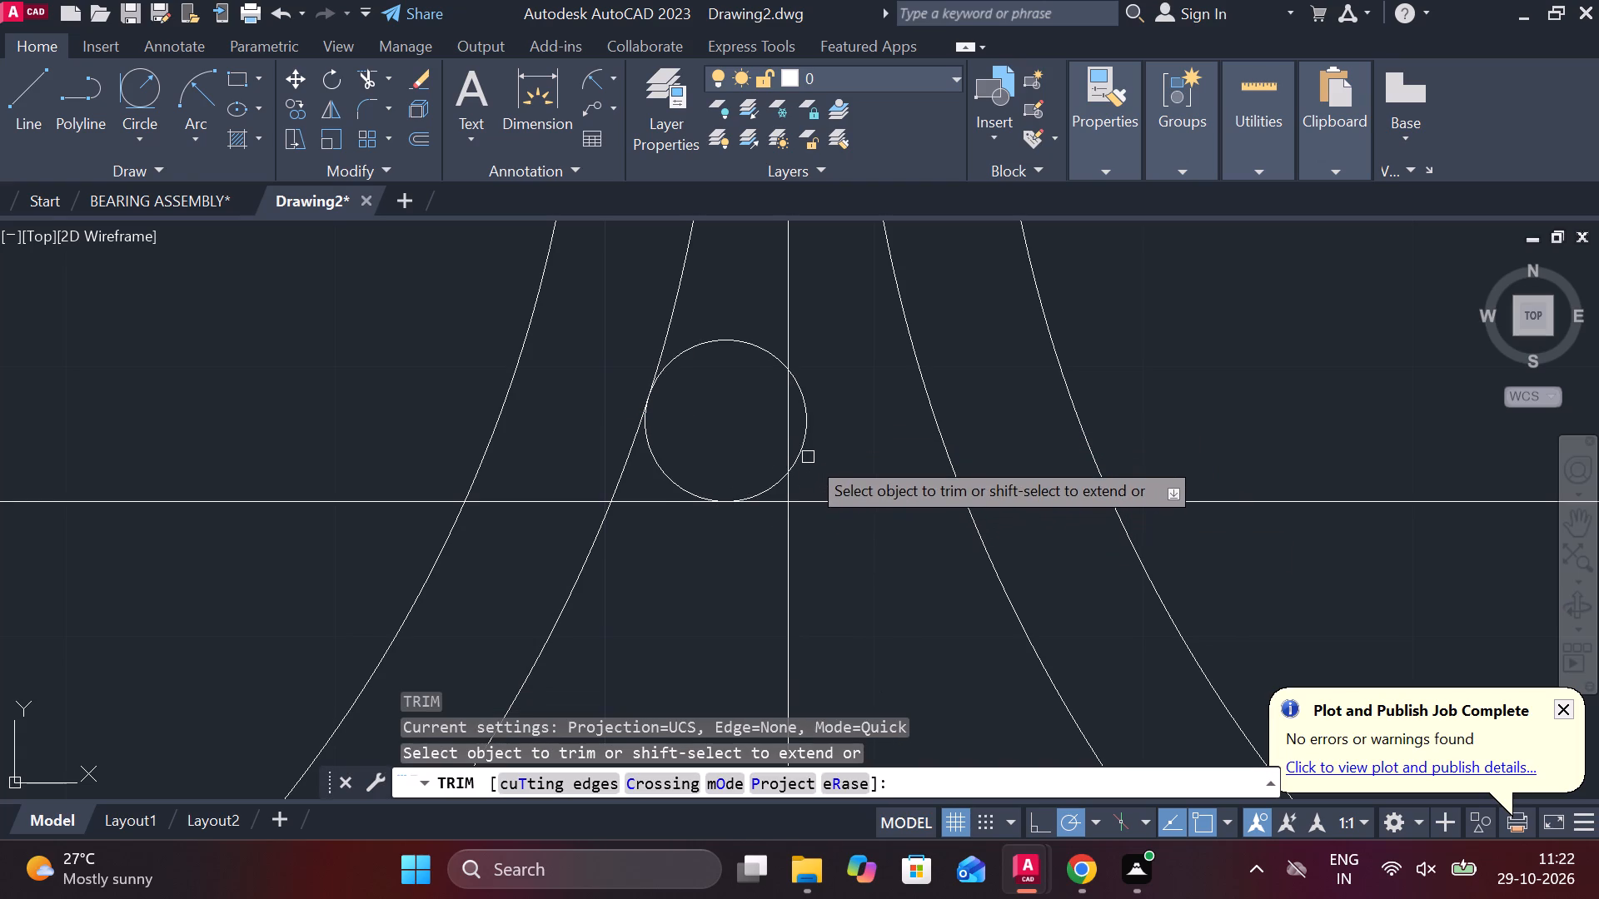
pyautogui.click(805, 448)
pyautogui.click(755, 339)
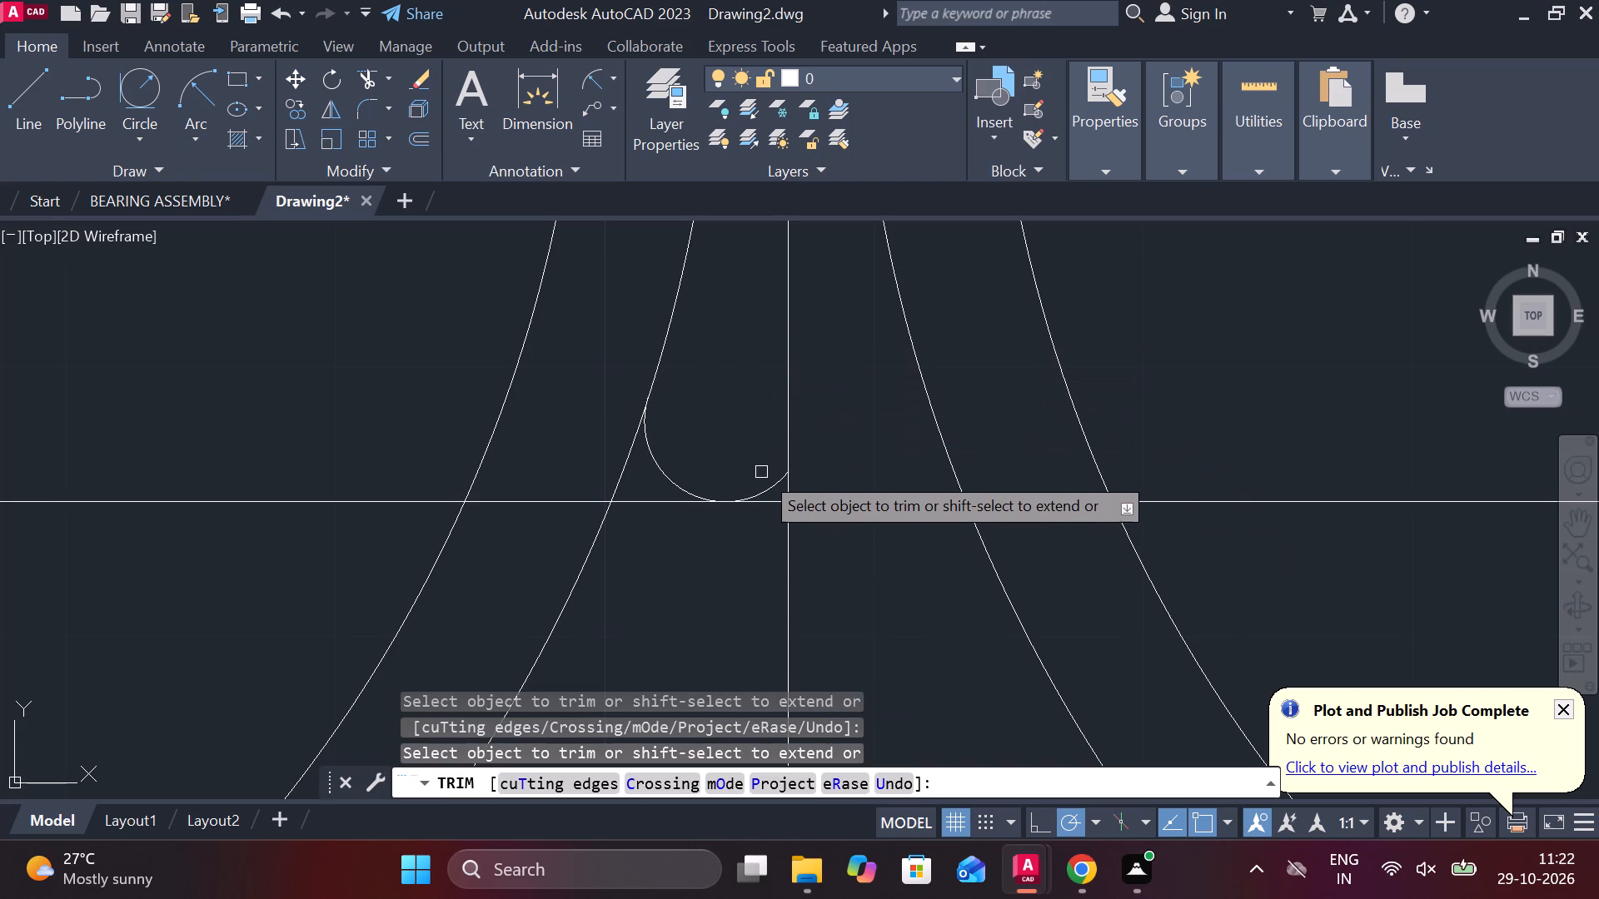
pyautogui.click(770, 484)
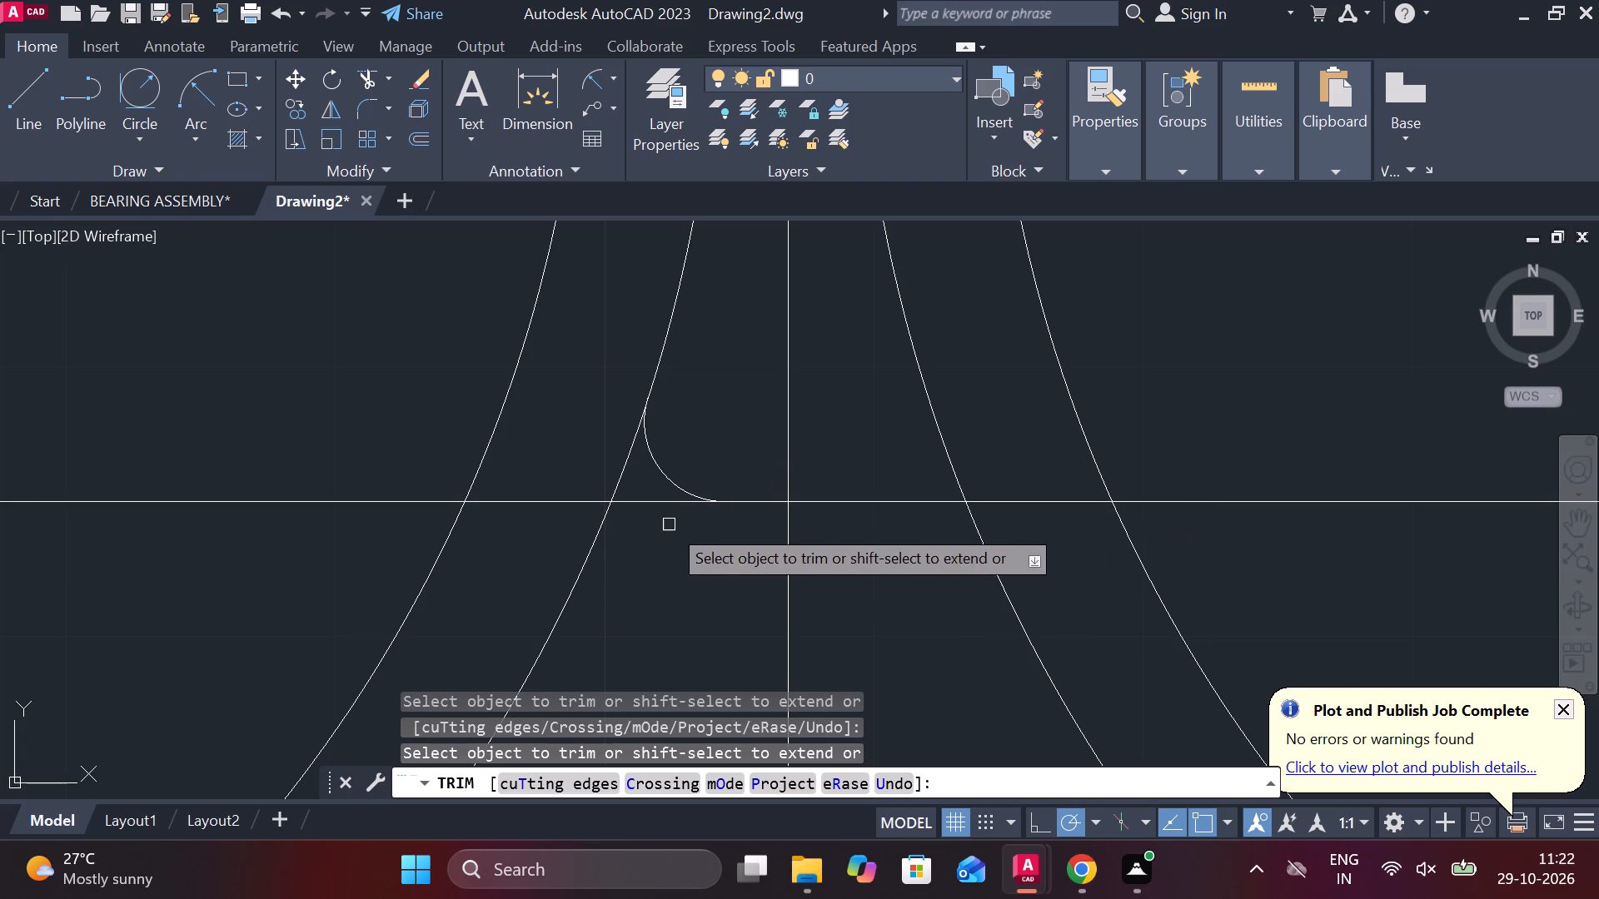
pyautogui.click(648, 504)
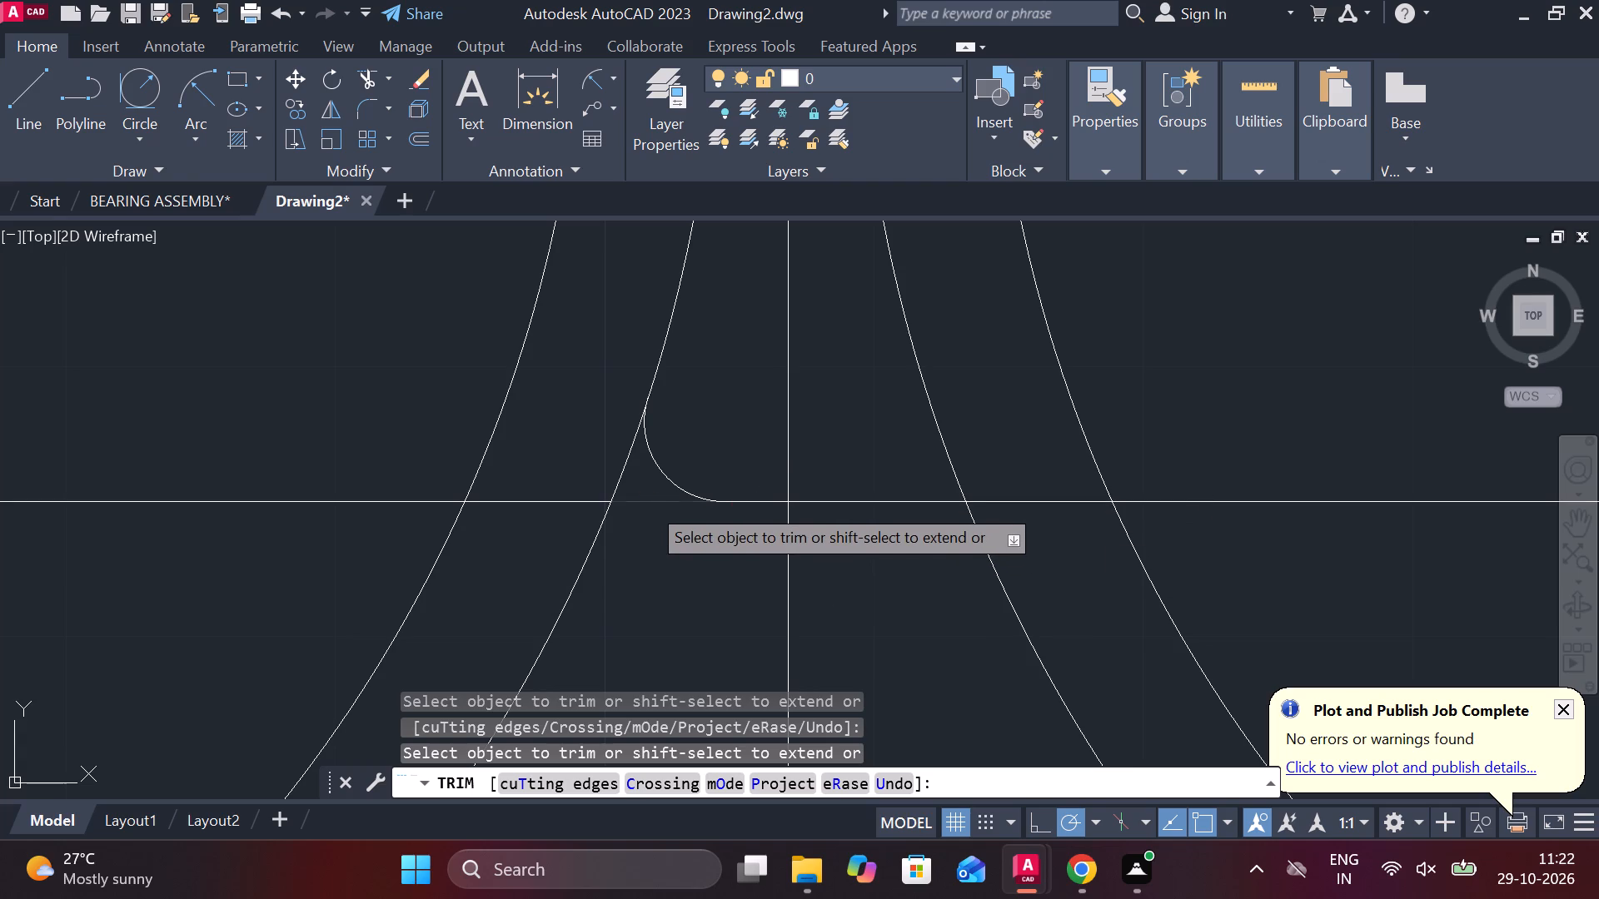
pyautogui.press('Escape')
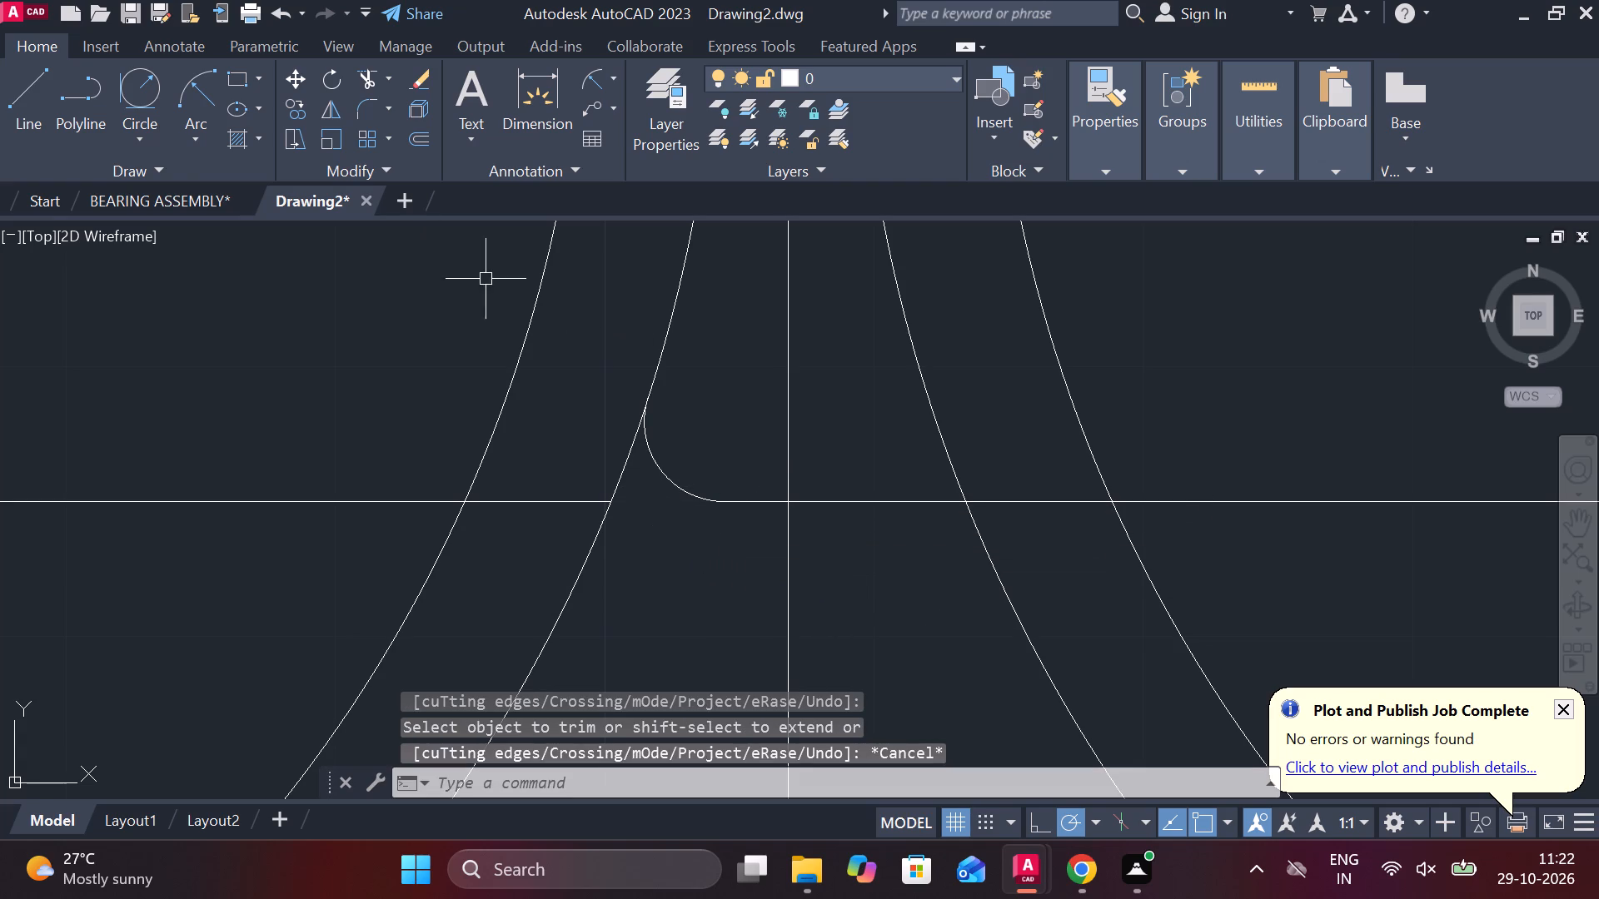
# Round the corner between the right inner offset arc and the middle horizontal line with a radius 3 tangent circle, trimming the excess.
pyautogui.click(122, 89)
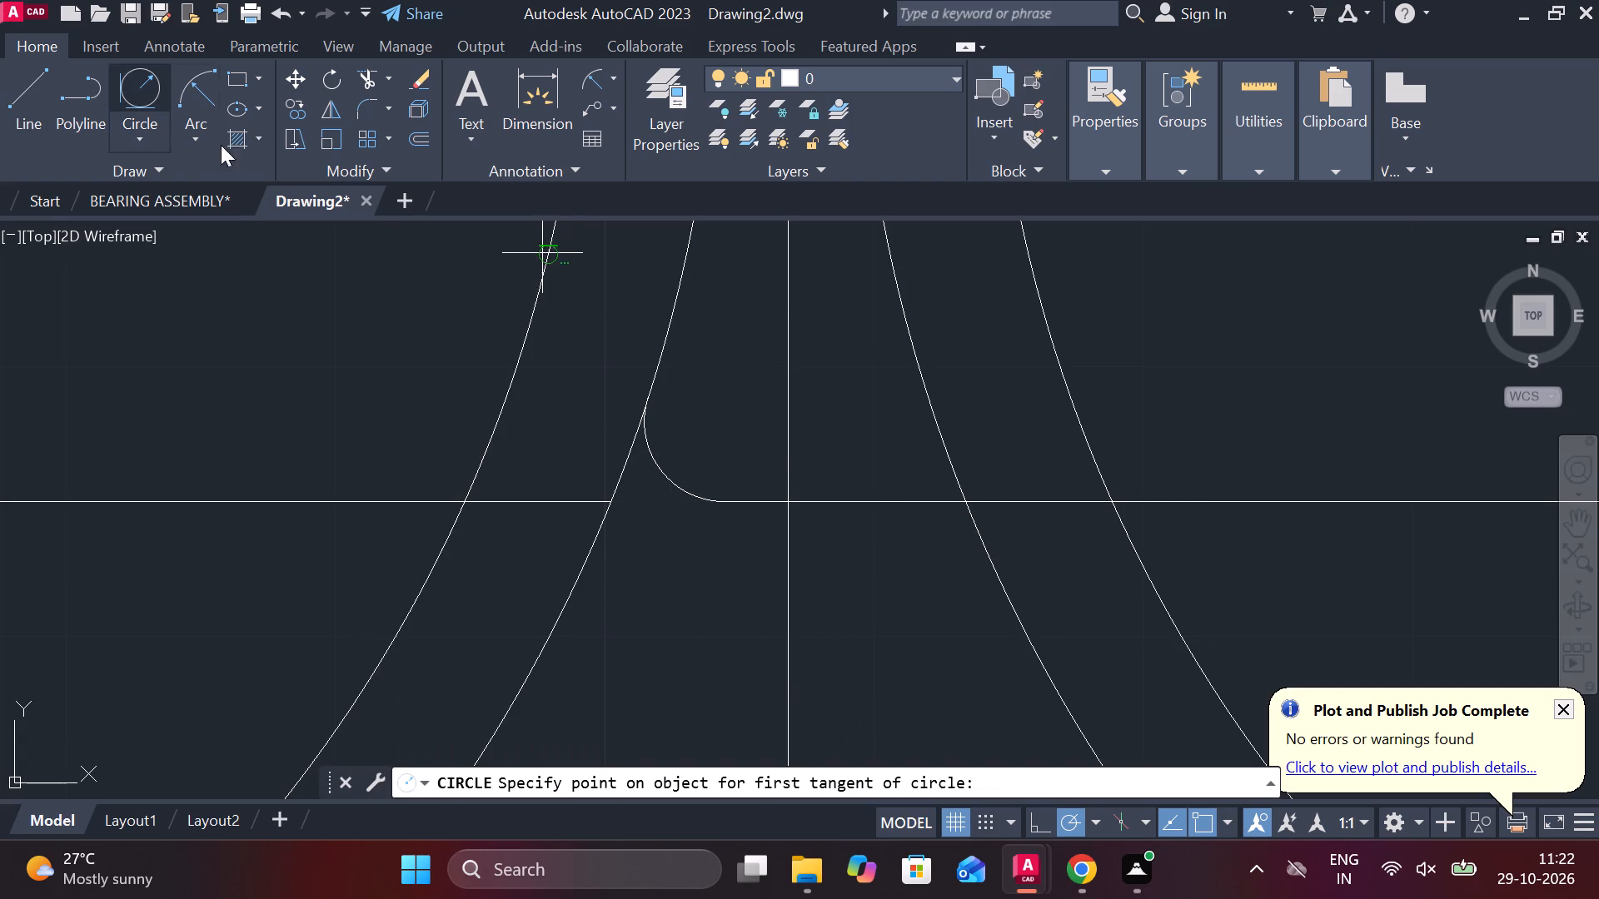
pyautogui.click(929, 390)
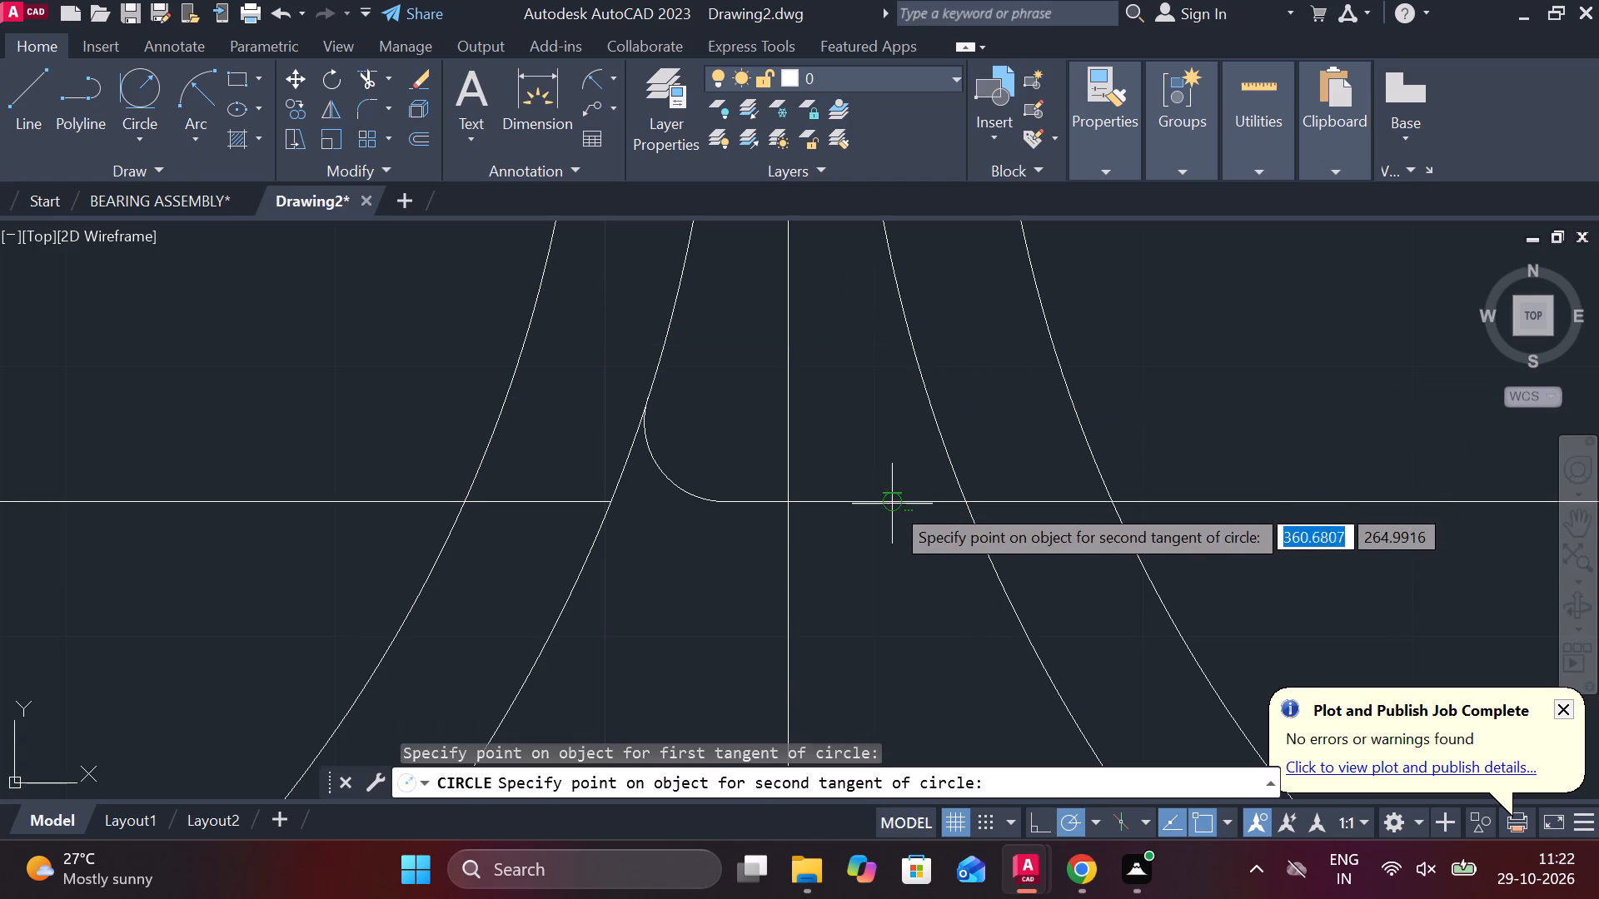
pyautogui.click(892, 504)
pyautogui.press('space')
pyautogui.write('TR')
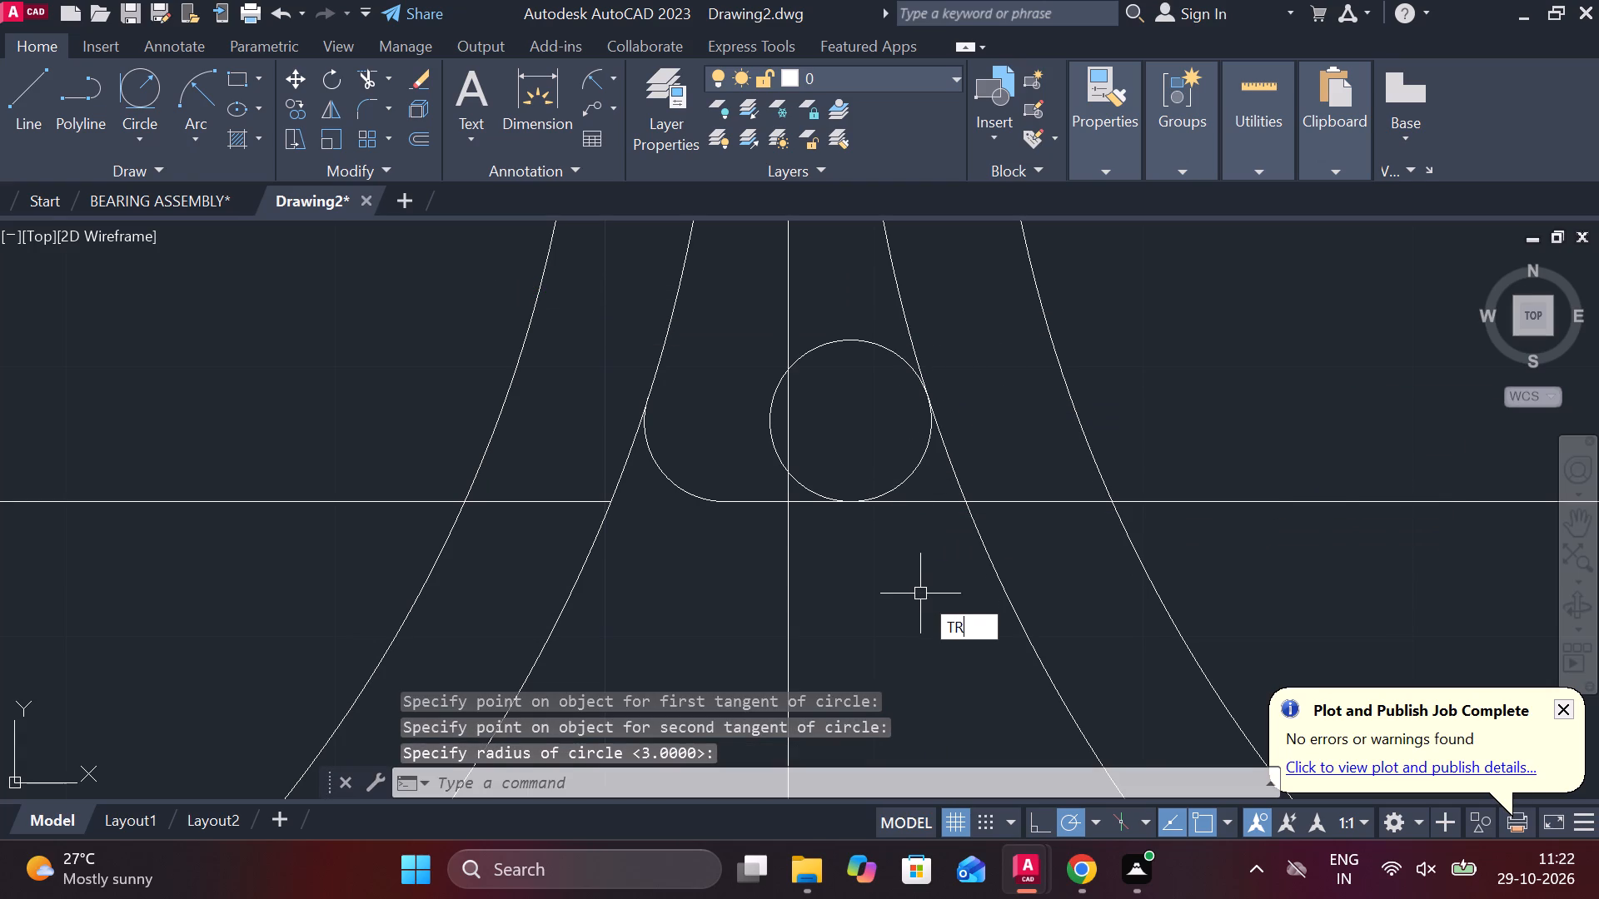
pyautogui.press('space')
pyautogui.click(819, 490)
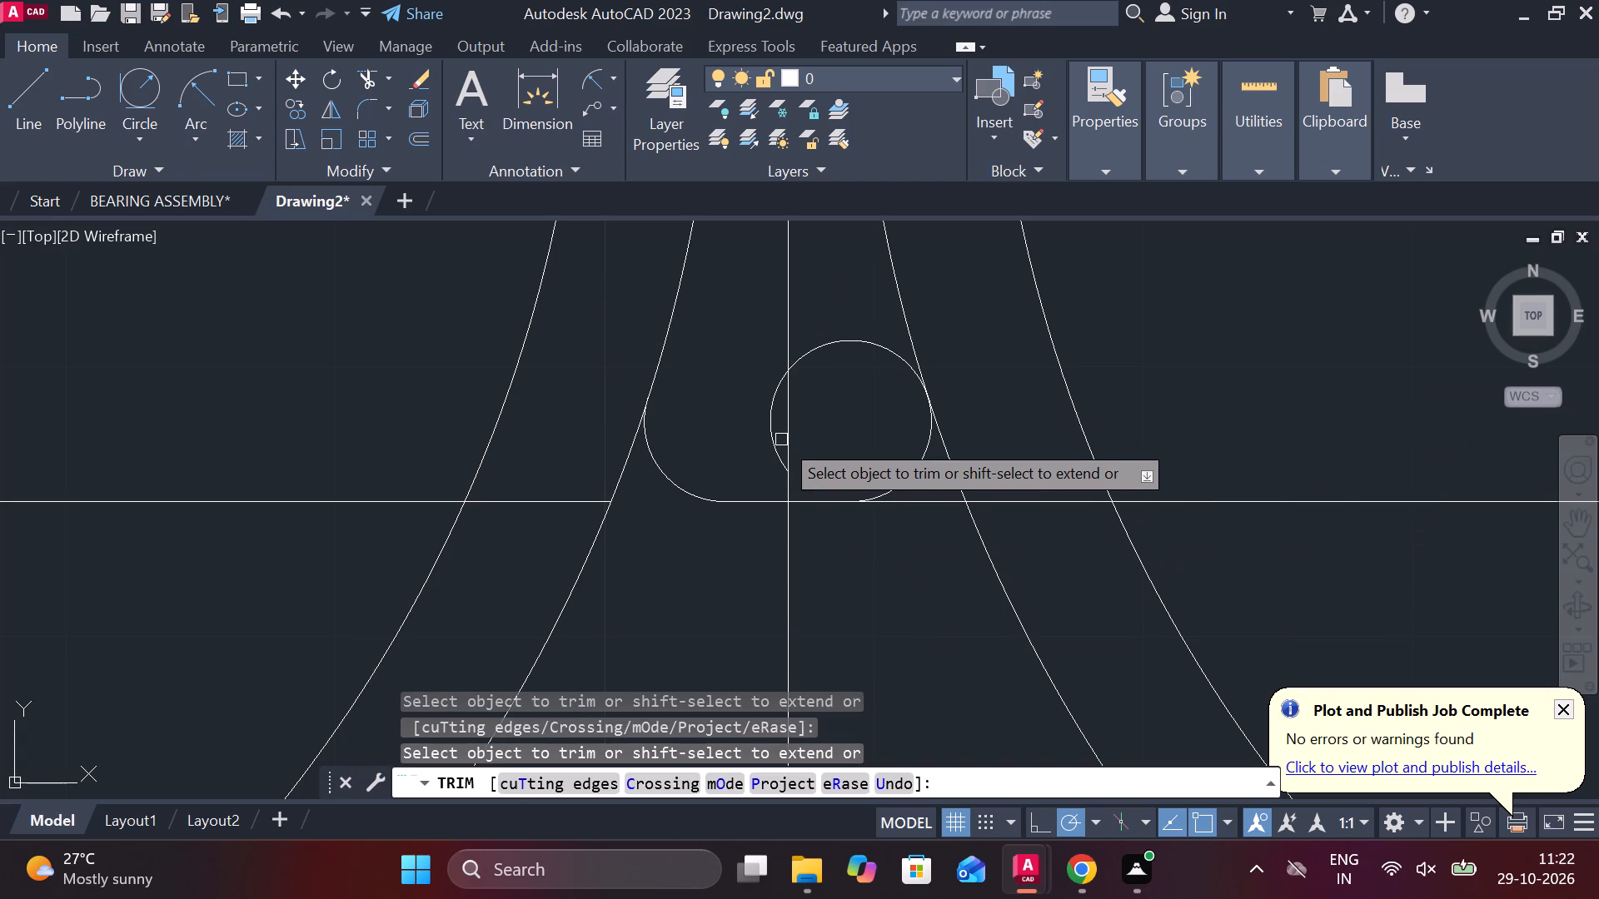
pyautogui.click(778, 435)
pyautogui.click(819, 343)
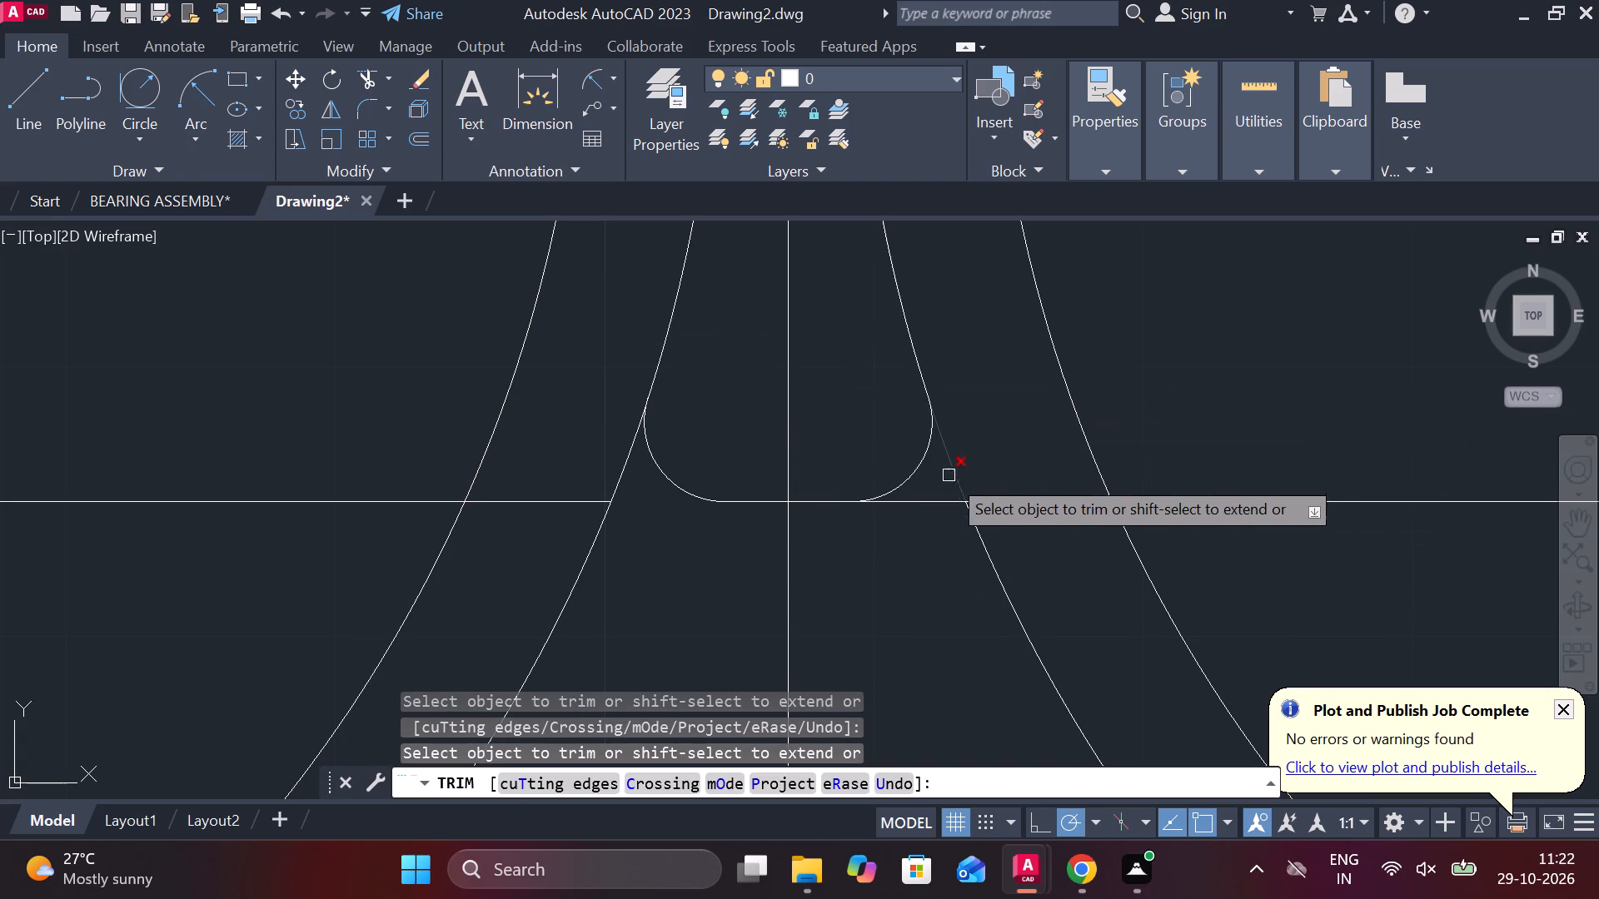
pyautogui.click(929, 505)
pyautogui.scroll(-2, 910, 529)
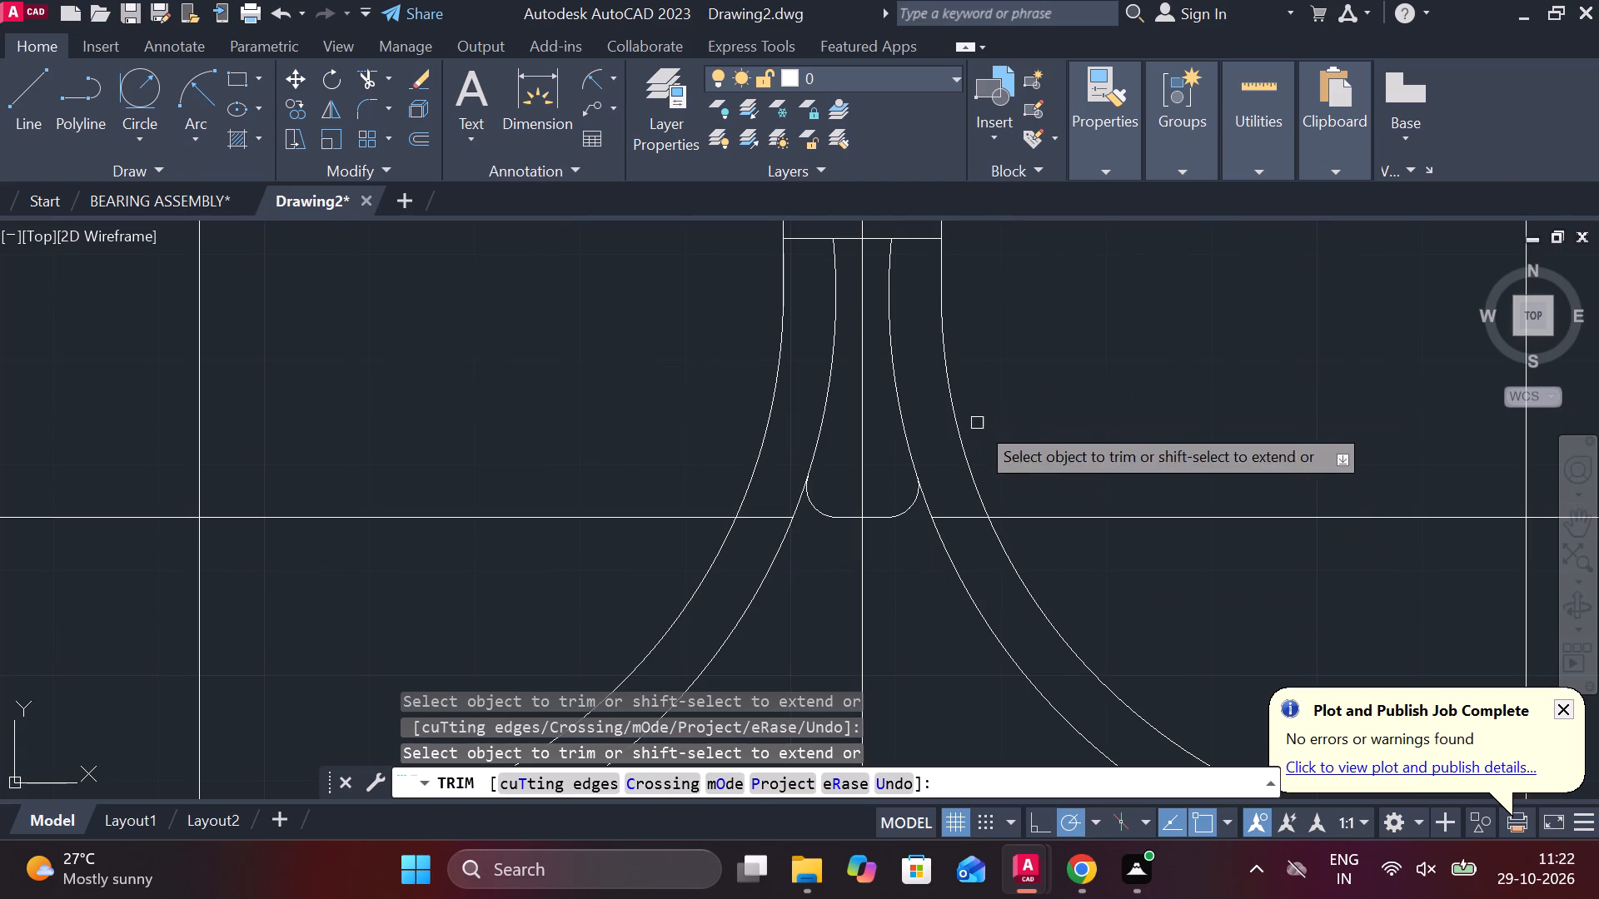
pyautogui.press('Escape')
# Draw a radius 3 circle tangent to both inner offset arcs, above the rounded corners on the vertical centre line.
pyautogui.click(128, 96)
pyautogui.scroll(2, 839, 311)
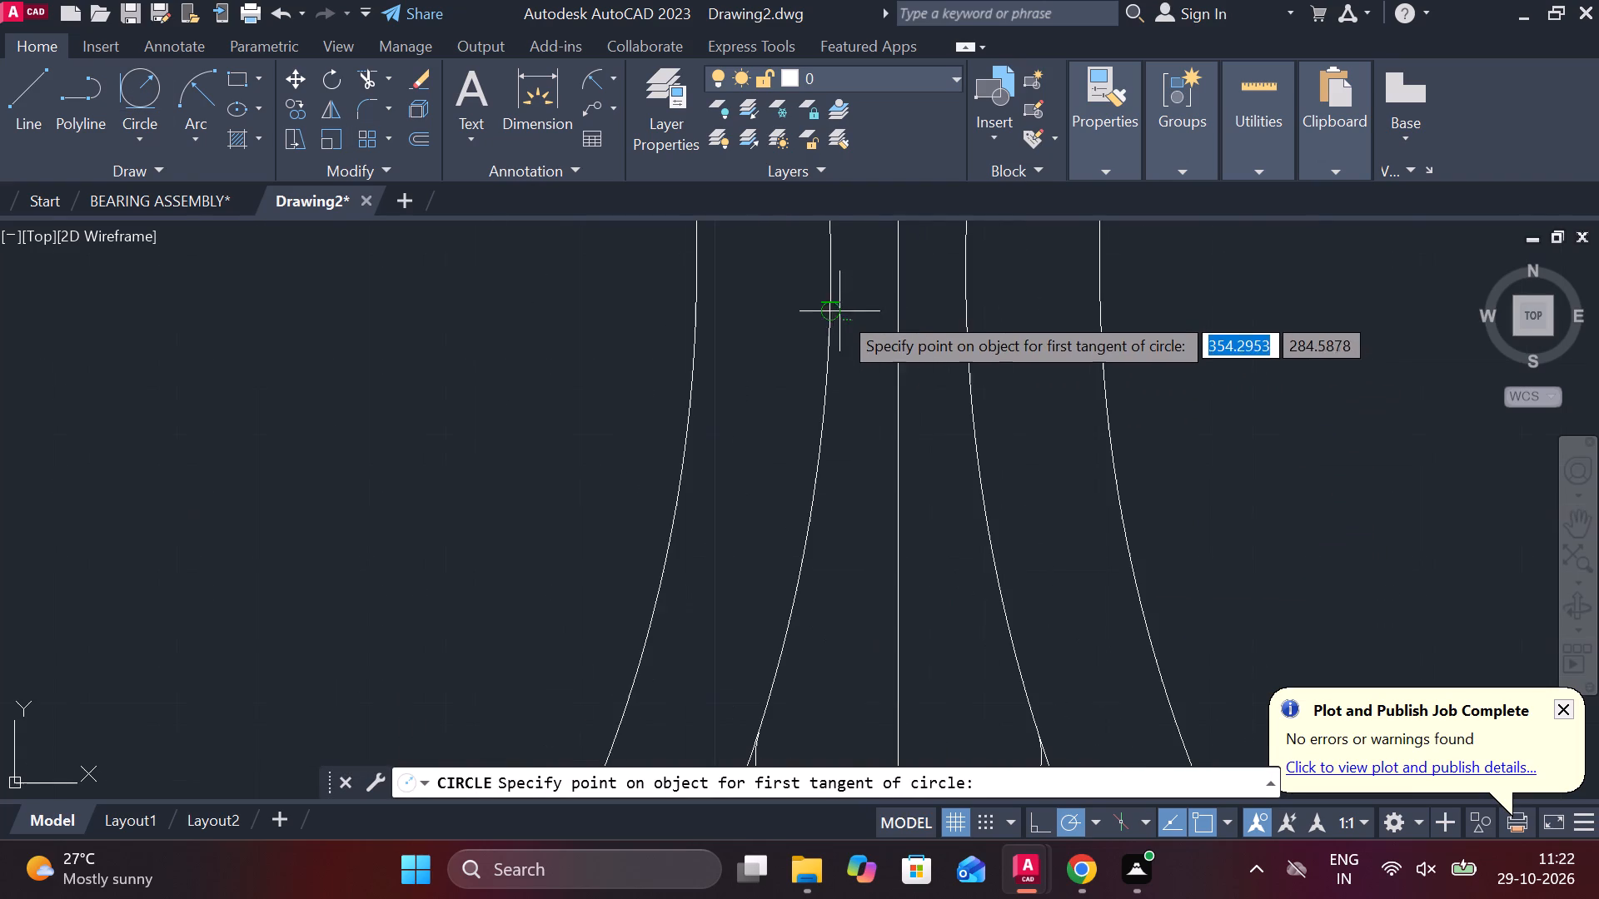
pyautogui.click(847, 338)
pyautogui.click(969, 324)
pyautogui.press('space')
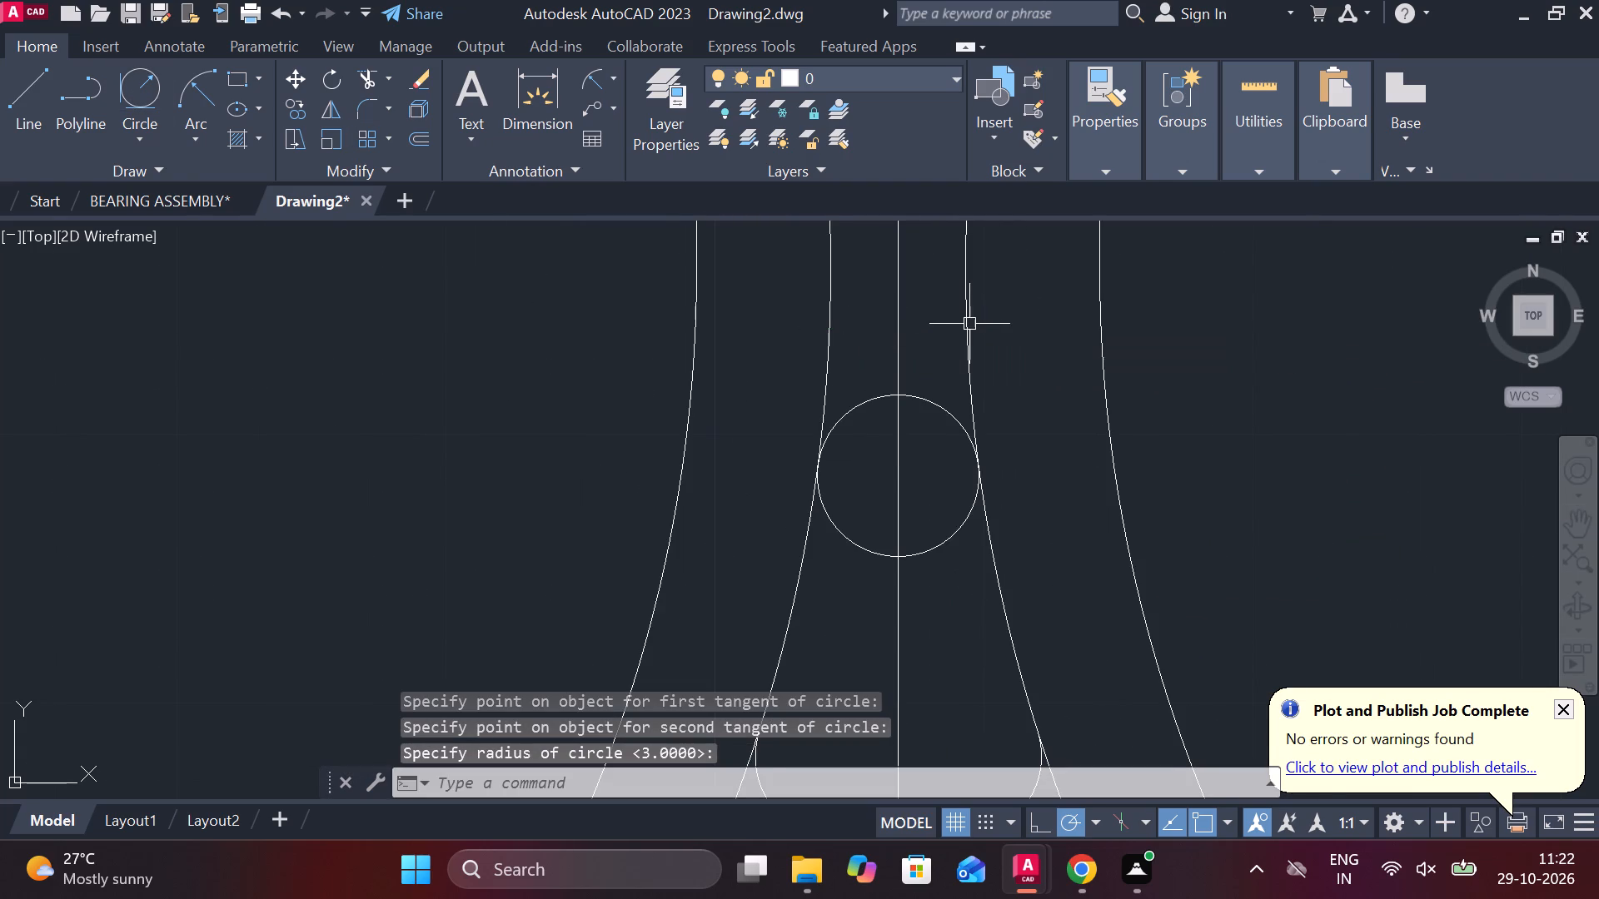
# Trim the inner arcs above the tangent circle and the circle's lower half to leave a rounded top on the central gap.
pyautogui.scroll(-2, 978, 335)
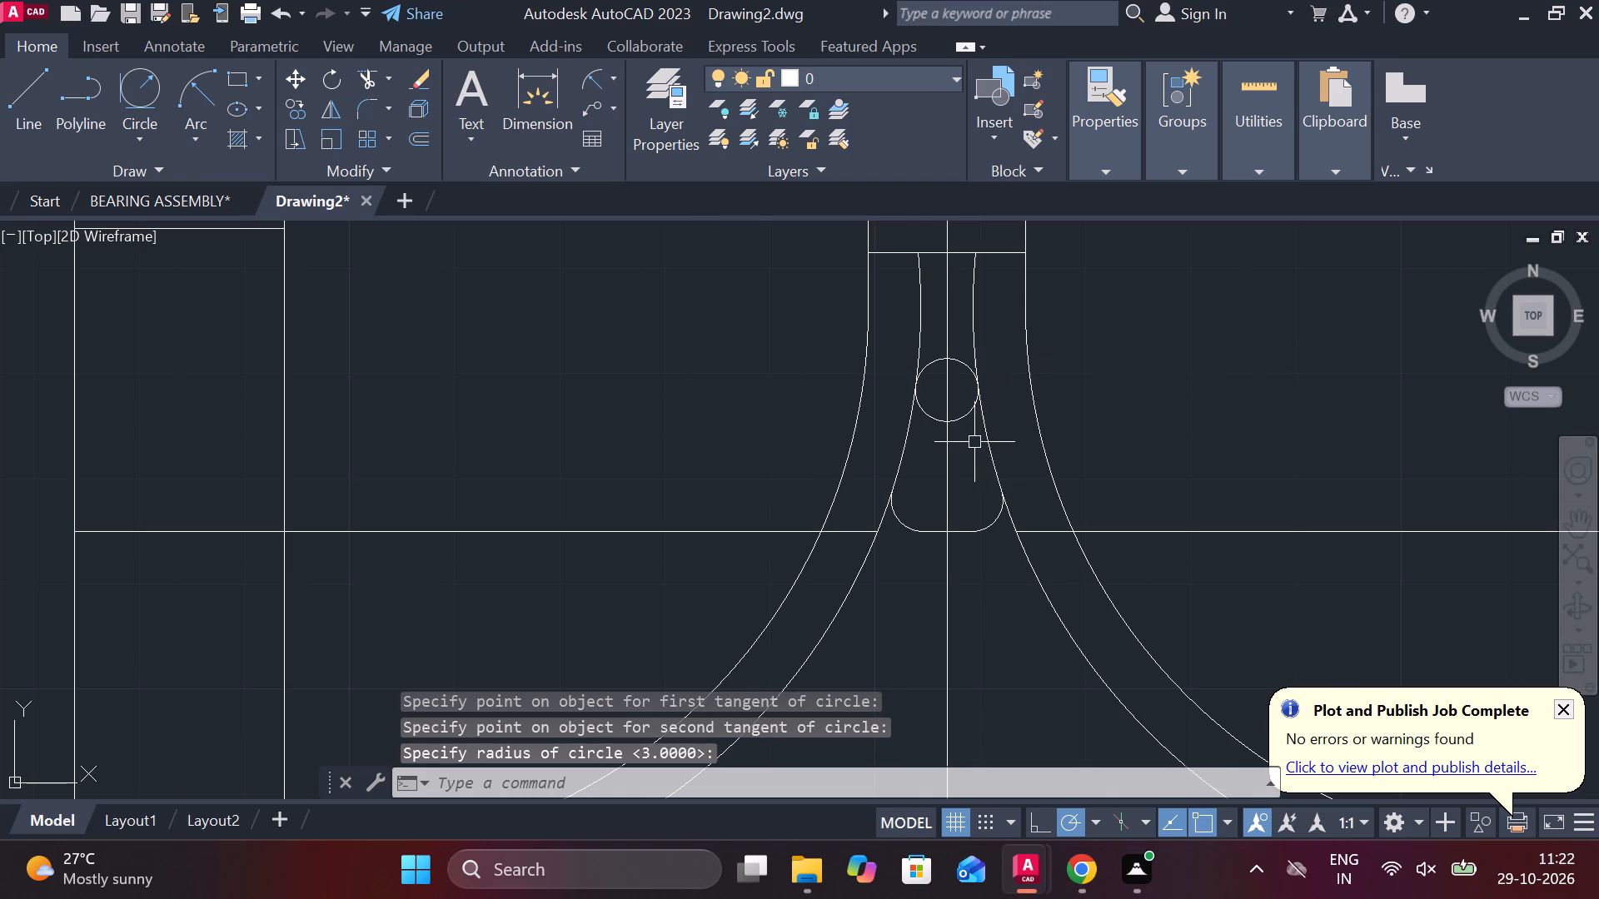
pyautogui.write('TR')
pyautogui.press('space')
pyautogui.press('space')
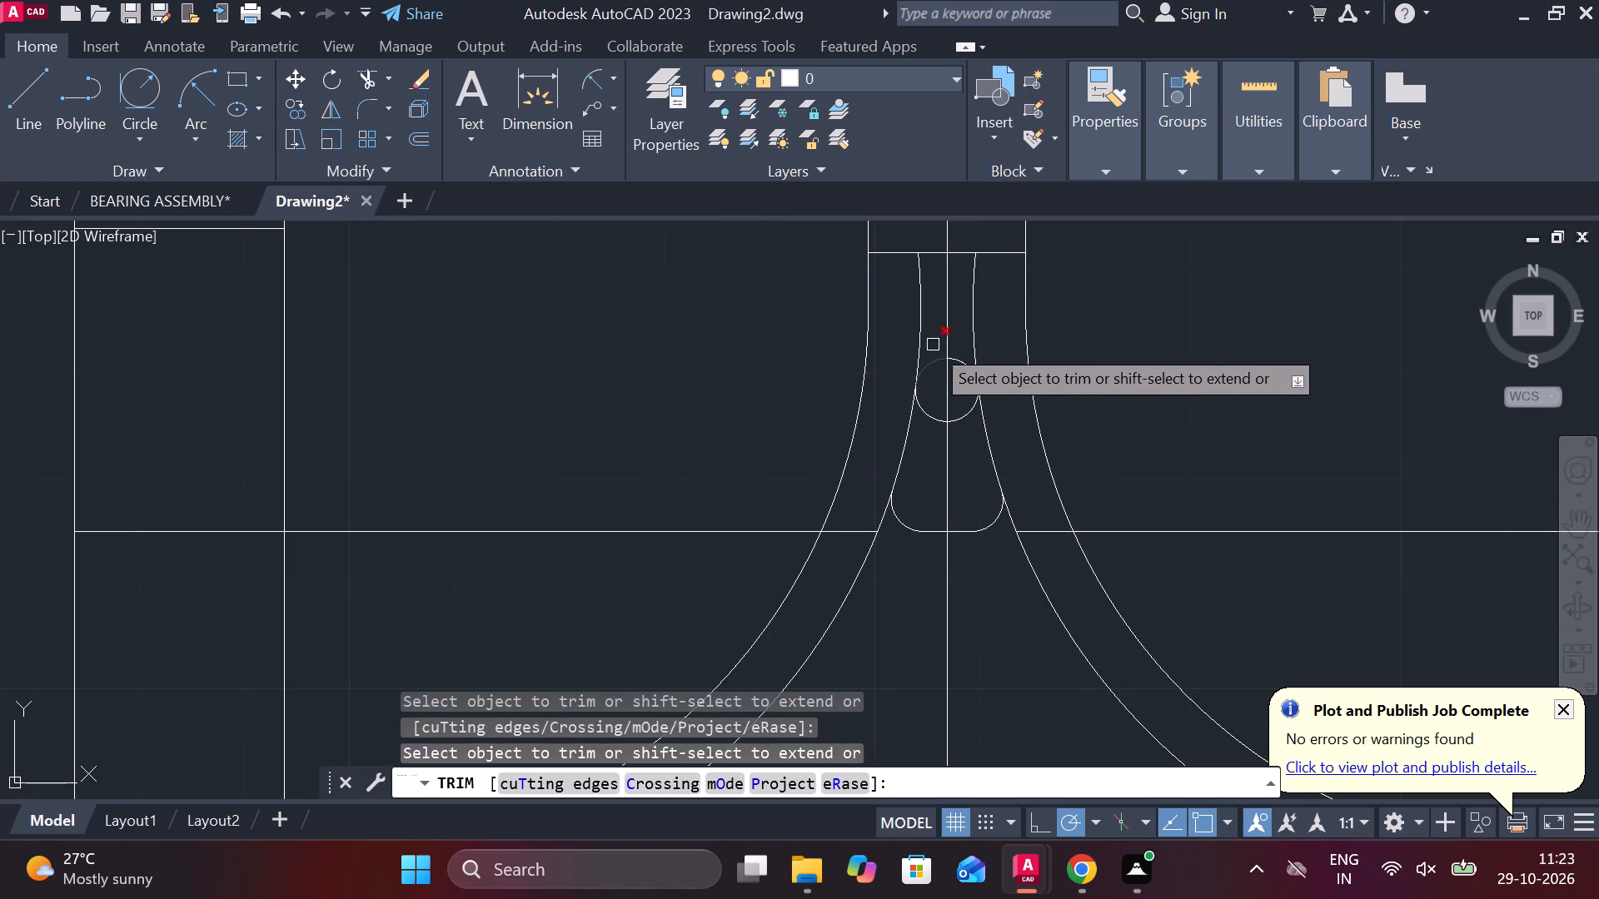
pyautogui.click(920, 337)
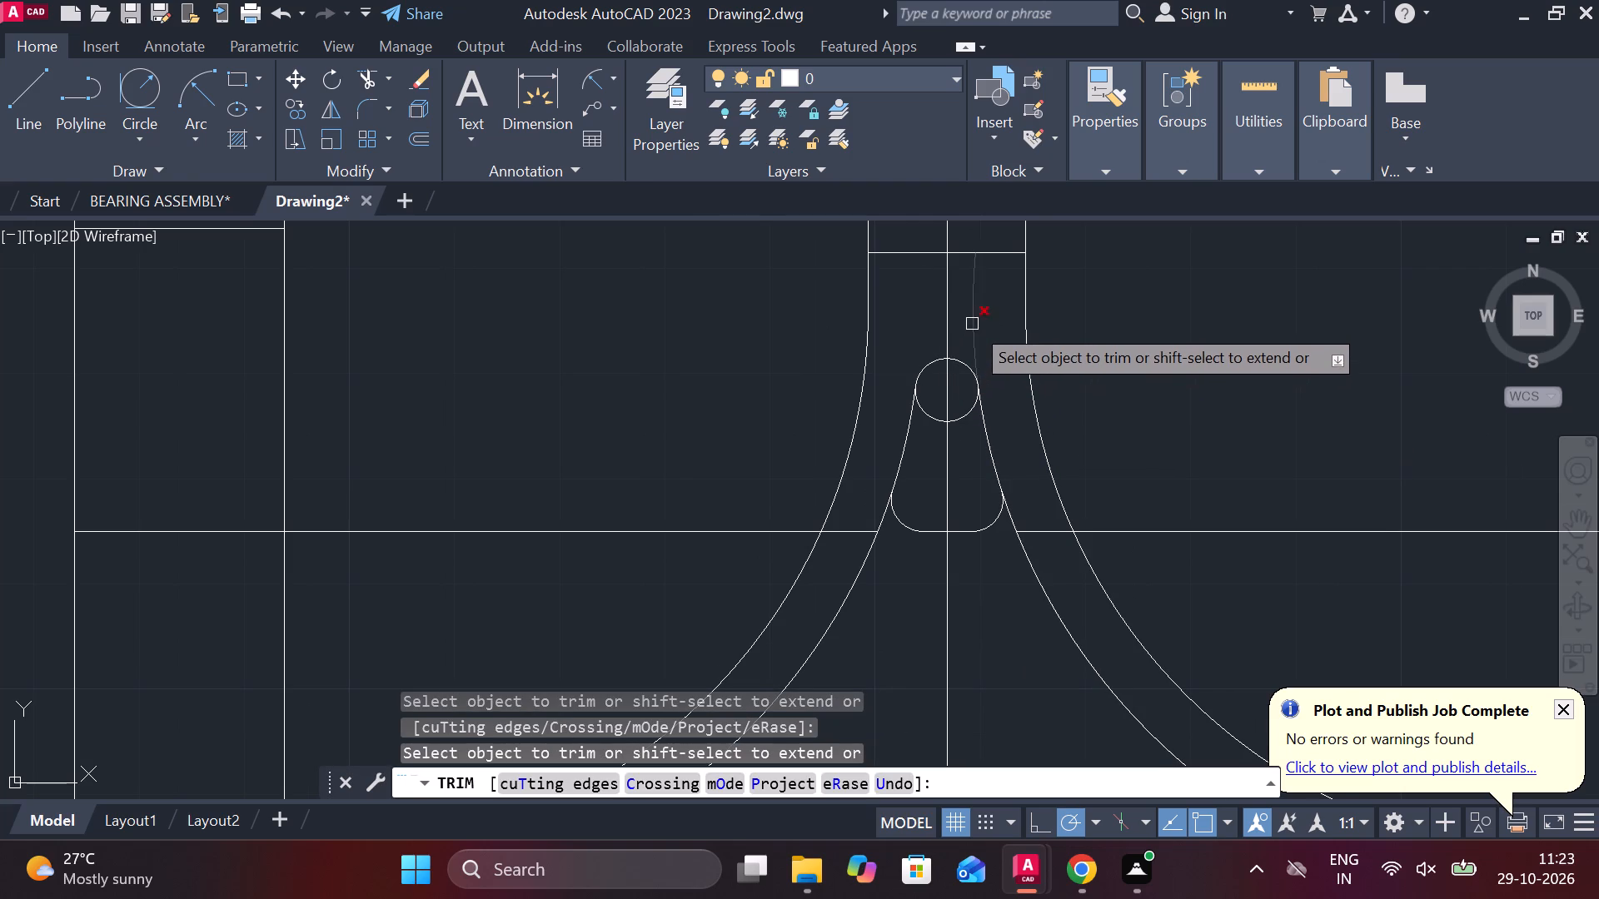
pyautogui.click(972, 324)
pyautogui.click(961, 420)
pyautogui.click(944, 420)
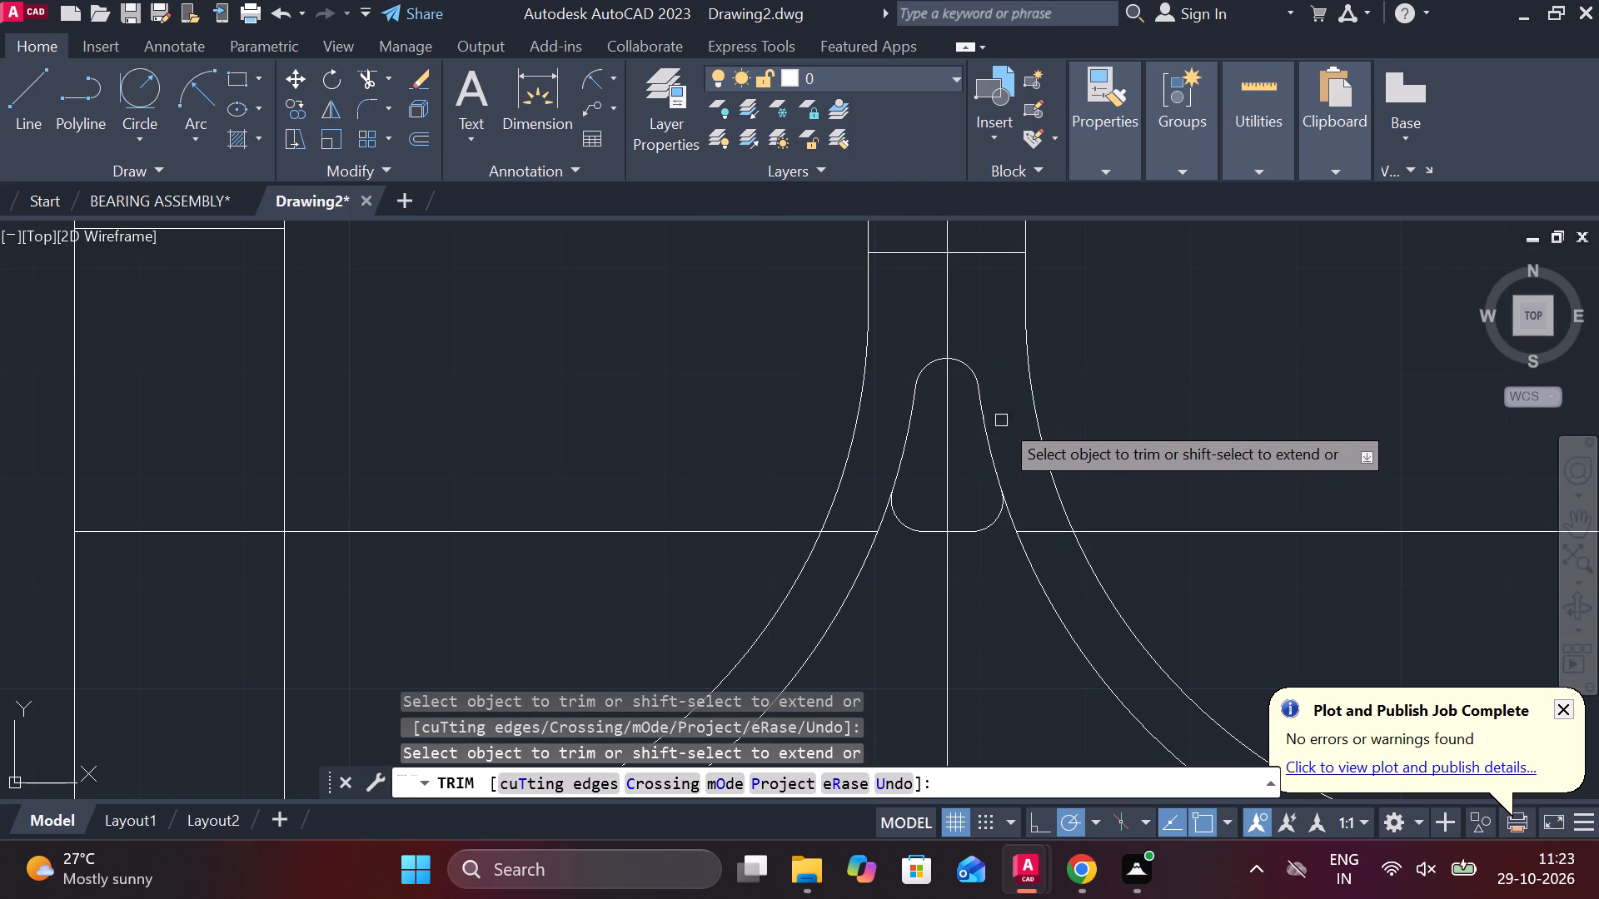
pyautogui.scroll(-3, 1126, 394)
pyautogui.moveTo(1122, 394); pyautogui.dragTo(883, 363, button='middle')
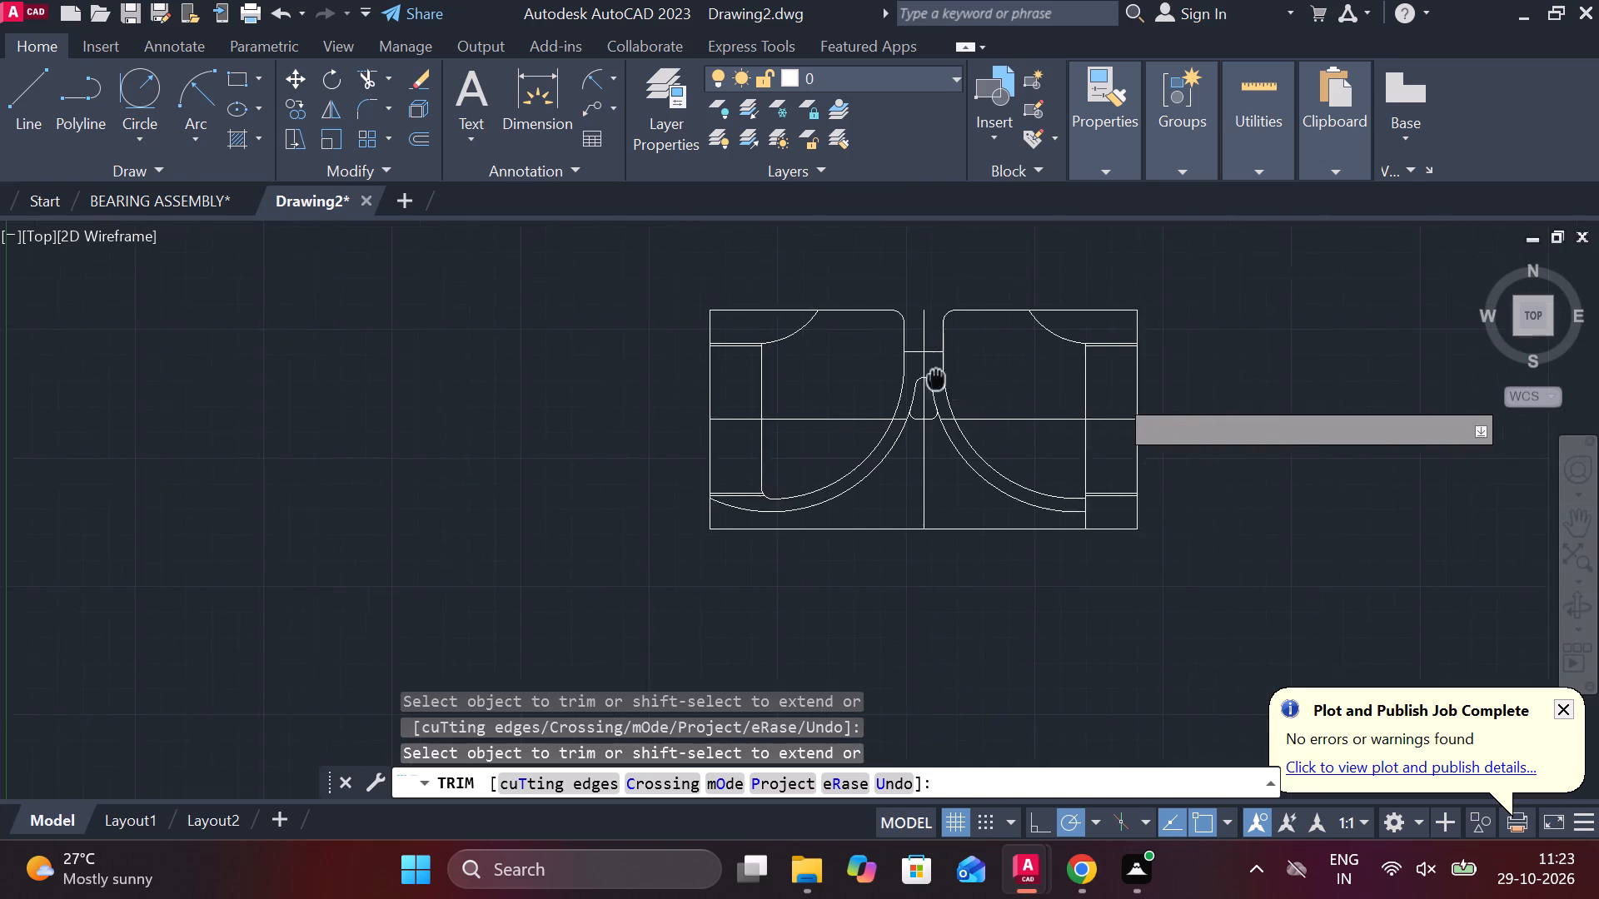
pyautogui.moveTo(883, 363); pyautogui.dragTo(770, 339, button='middle')
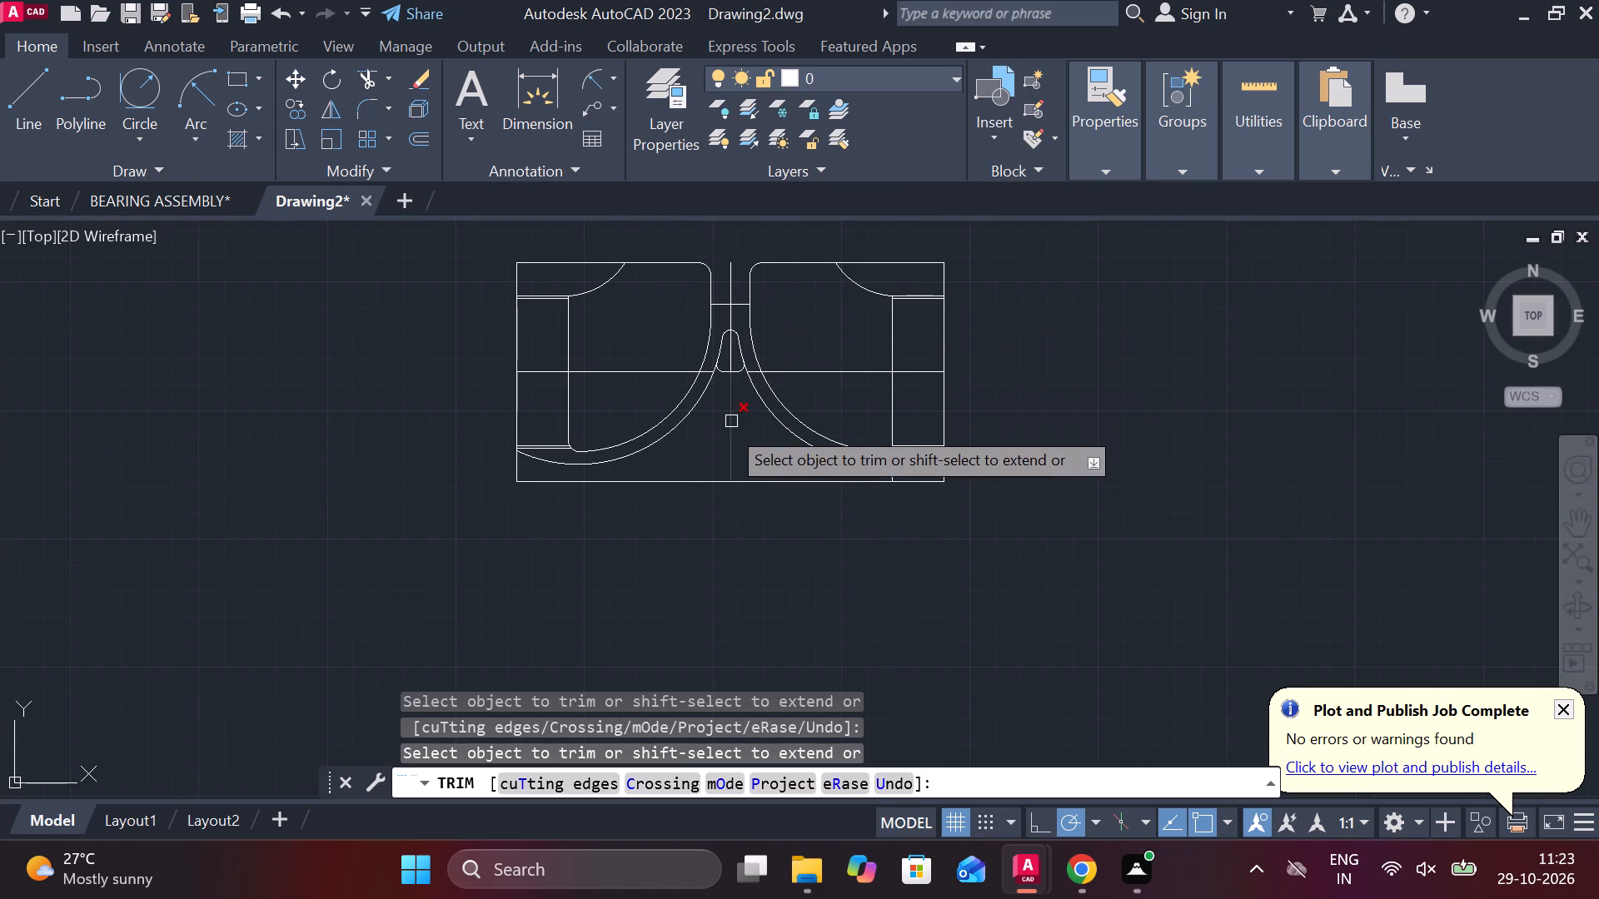
pyautogui.scroll(1, 676, 388)
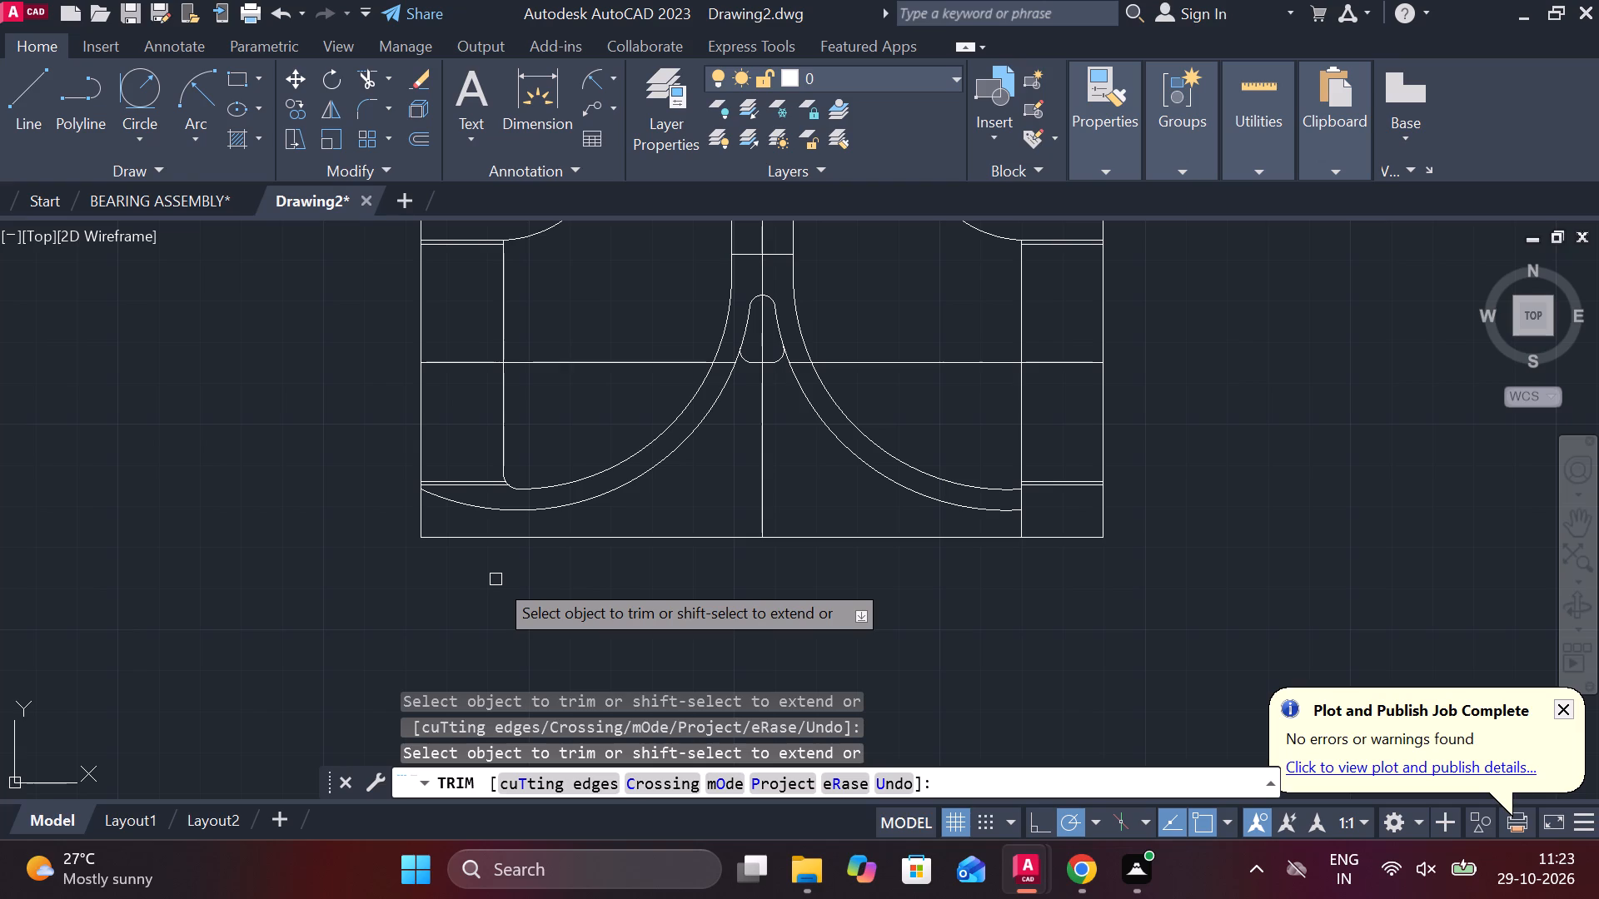
pyautogui.press('Escape')
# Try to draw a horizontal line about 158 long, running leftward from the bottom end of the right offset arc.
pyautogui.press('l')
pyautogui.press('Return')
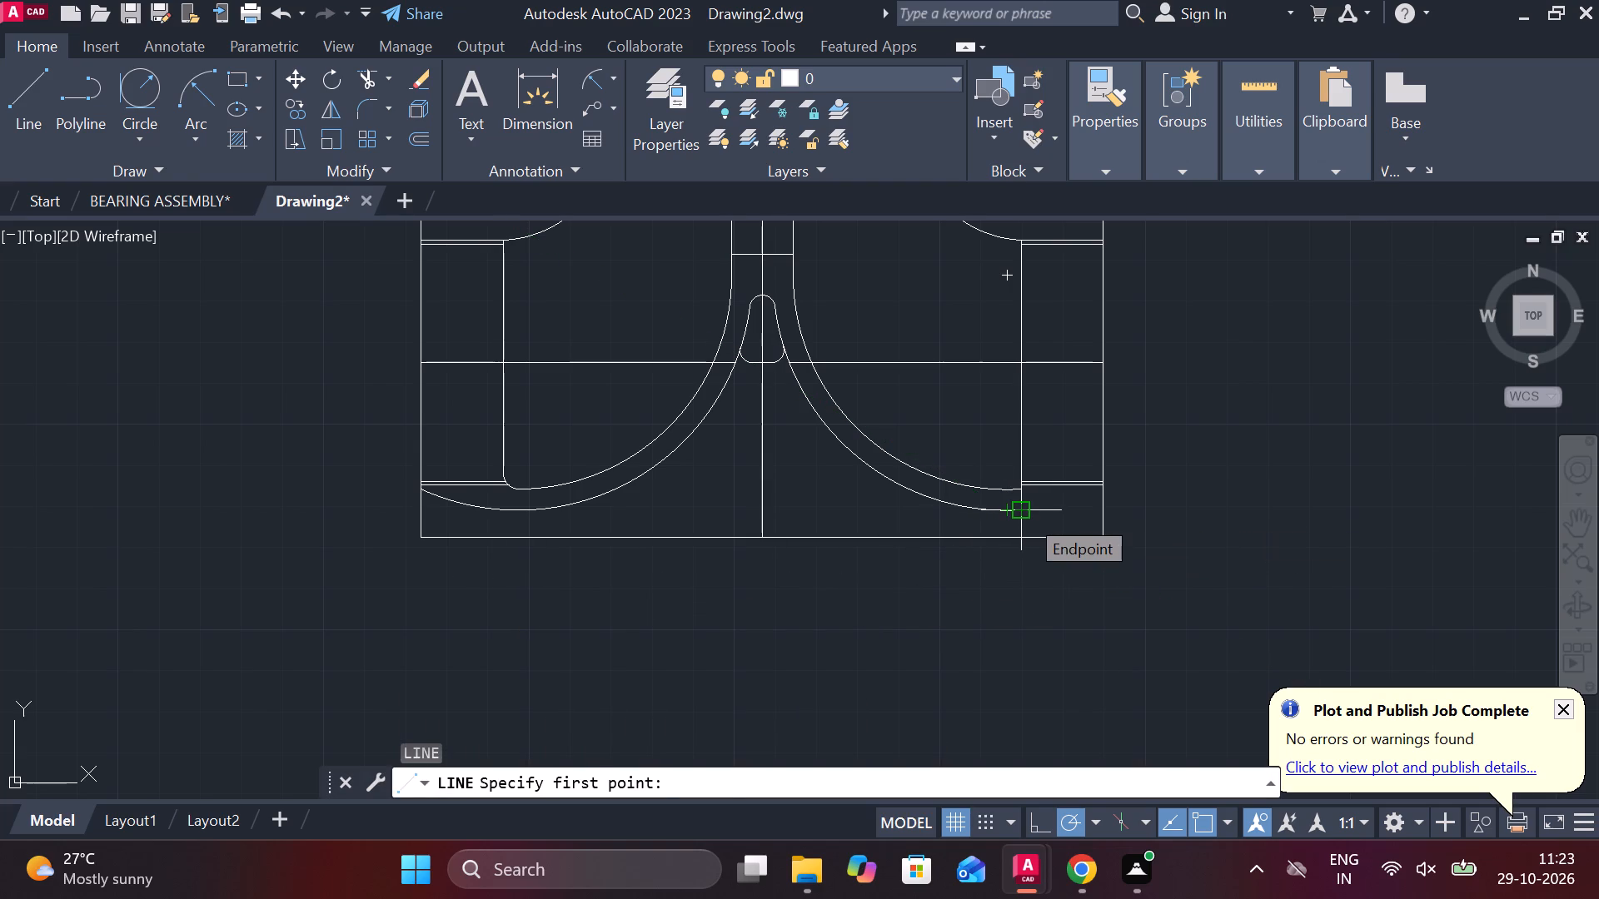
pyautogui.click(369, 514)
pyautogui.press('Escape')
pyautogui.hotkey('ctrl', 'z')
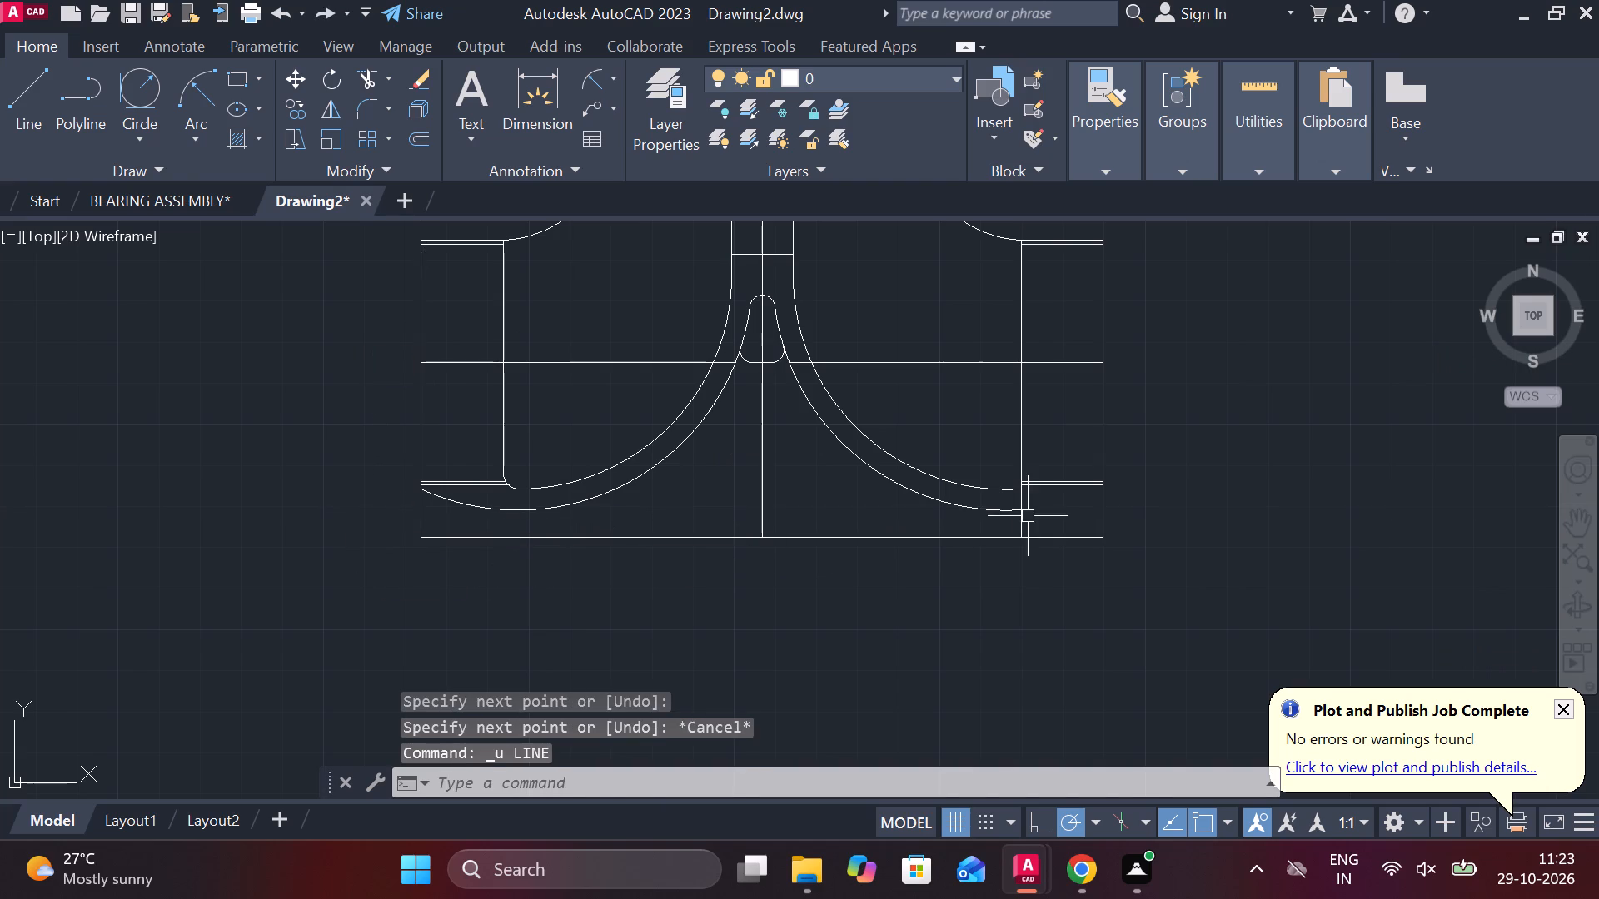
# Draw a horizontal line about 163 long from the right offset arc's bottom endpoint leftward past the view's left edge.
pyautogui.scroll(3, 1028, 516)
pyautogui.press('l')
pyautogui.press('Return')
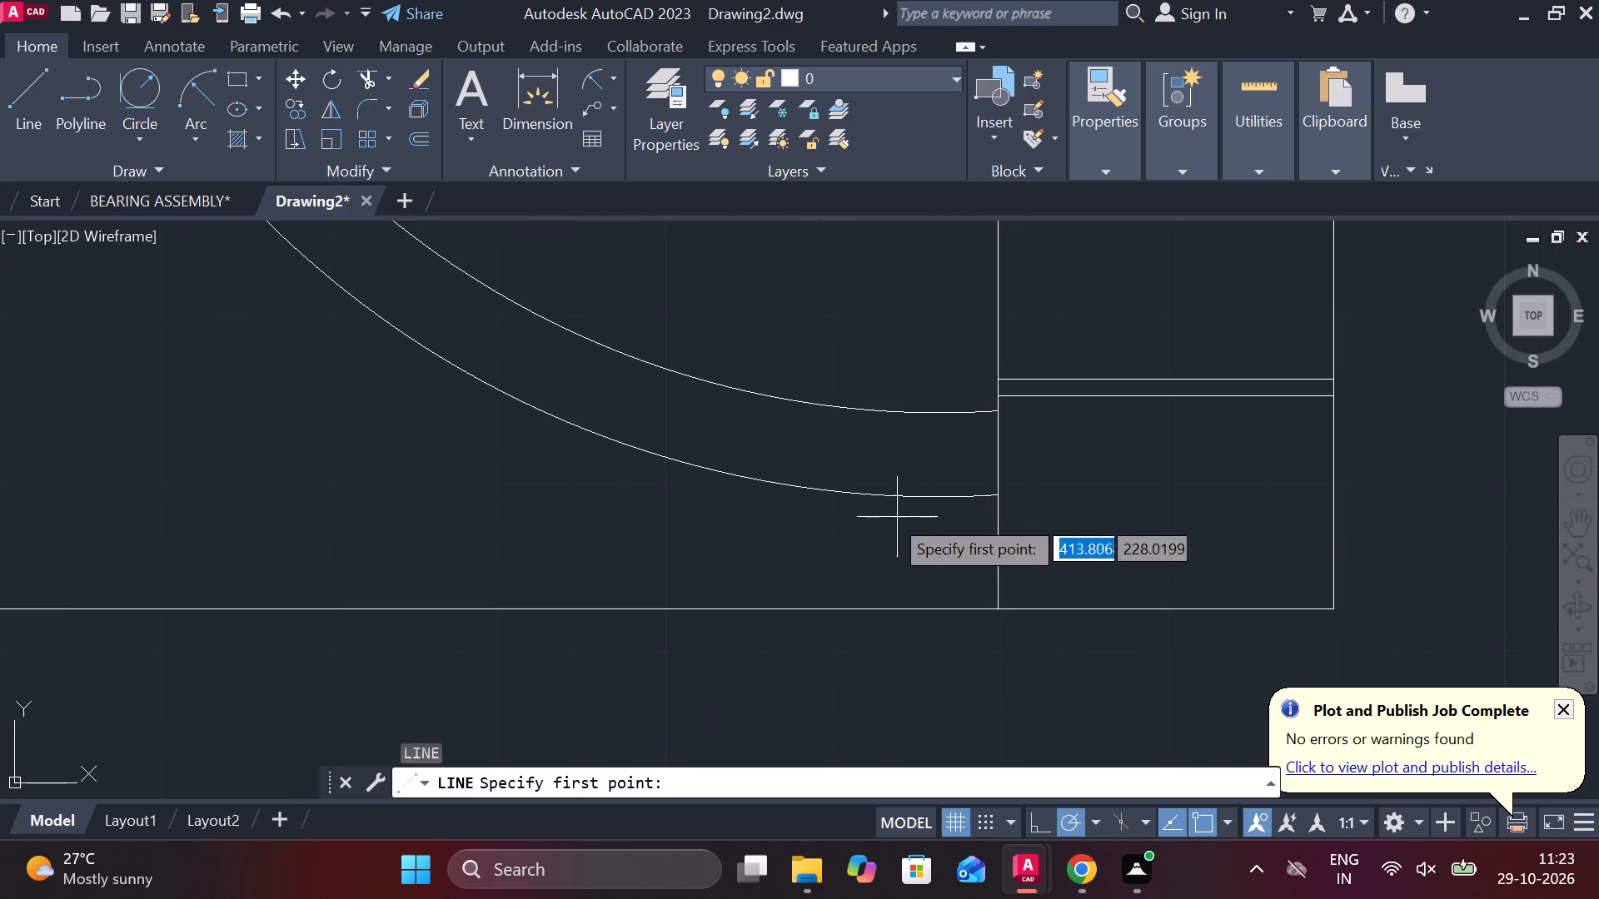
pyautogui.click(1004, 501)
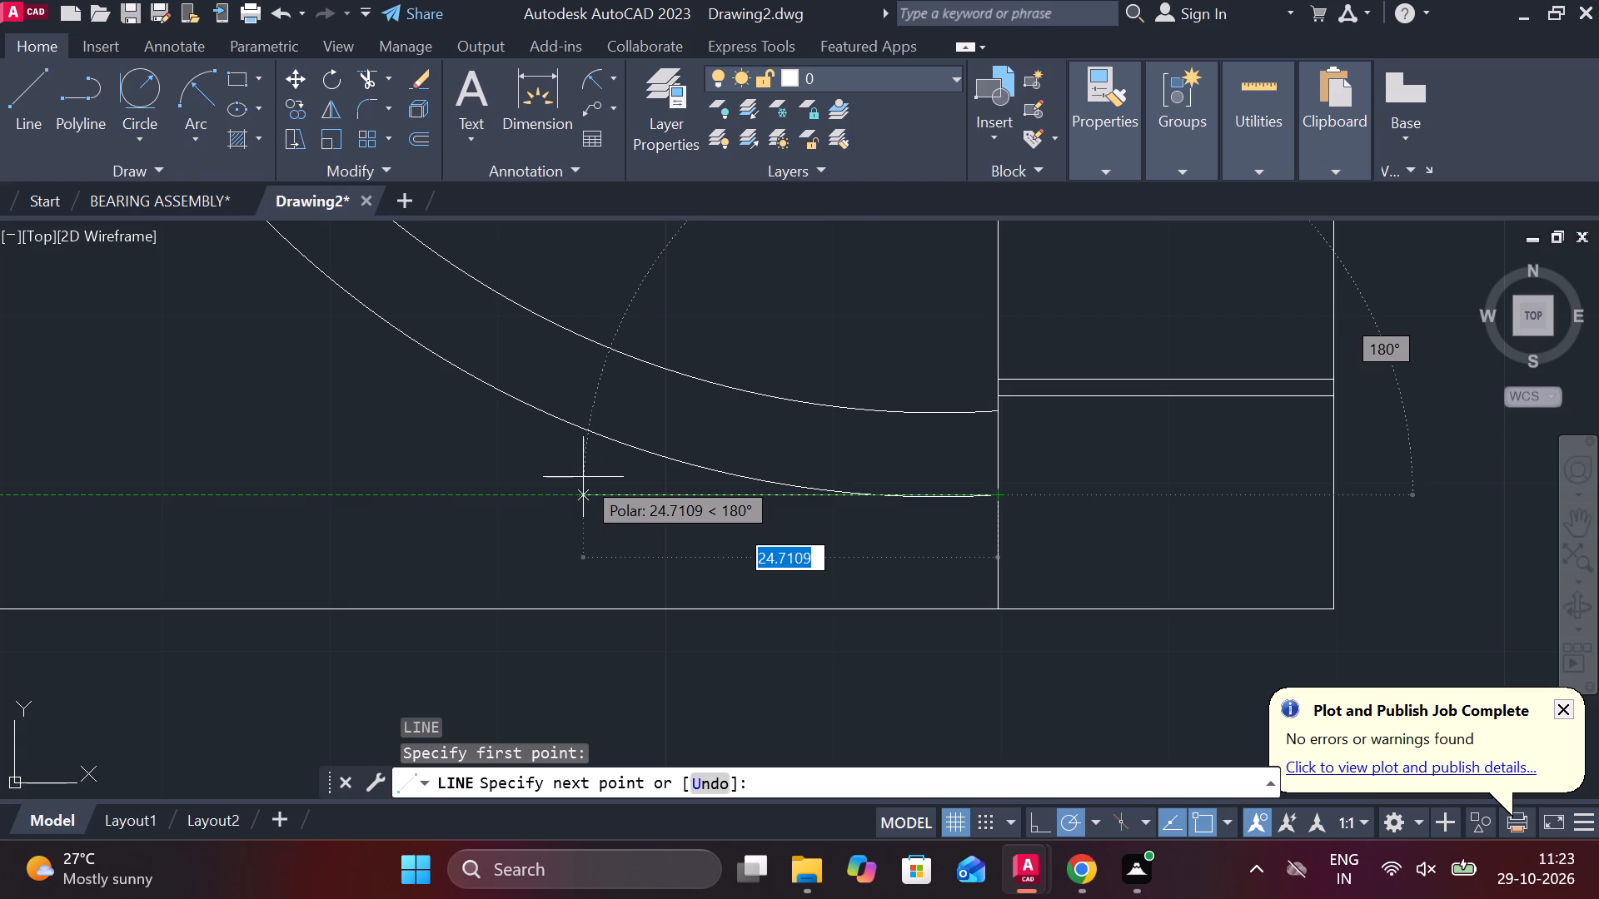
pyautogui.scroll(-3, 583, 477)
pyautogui.moveTo(608, 481); pyautogui.dragTo(993, 494, button='middle')
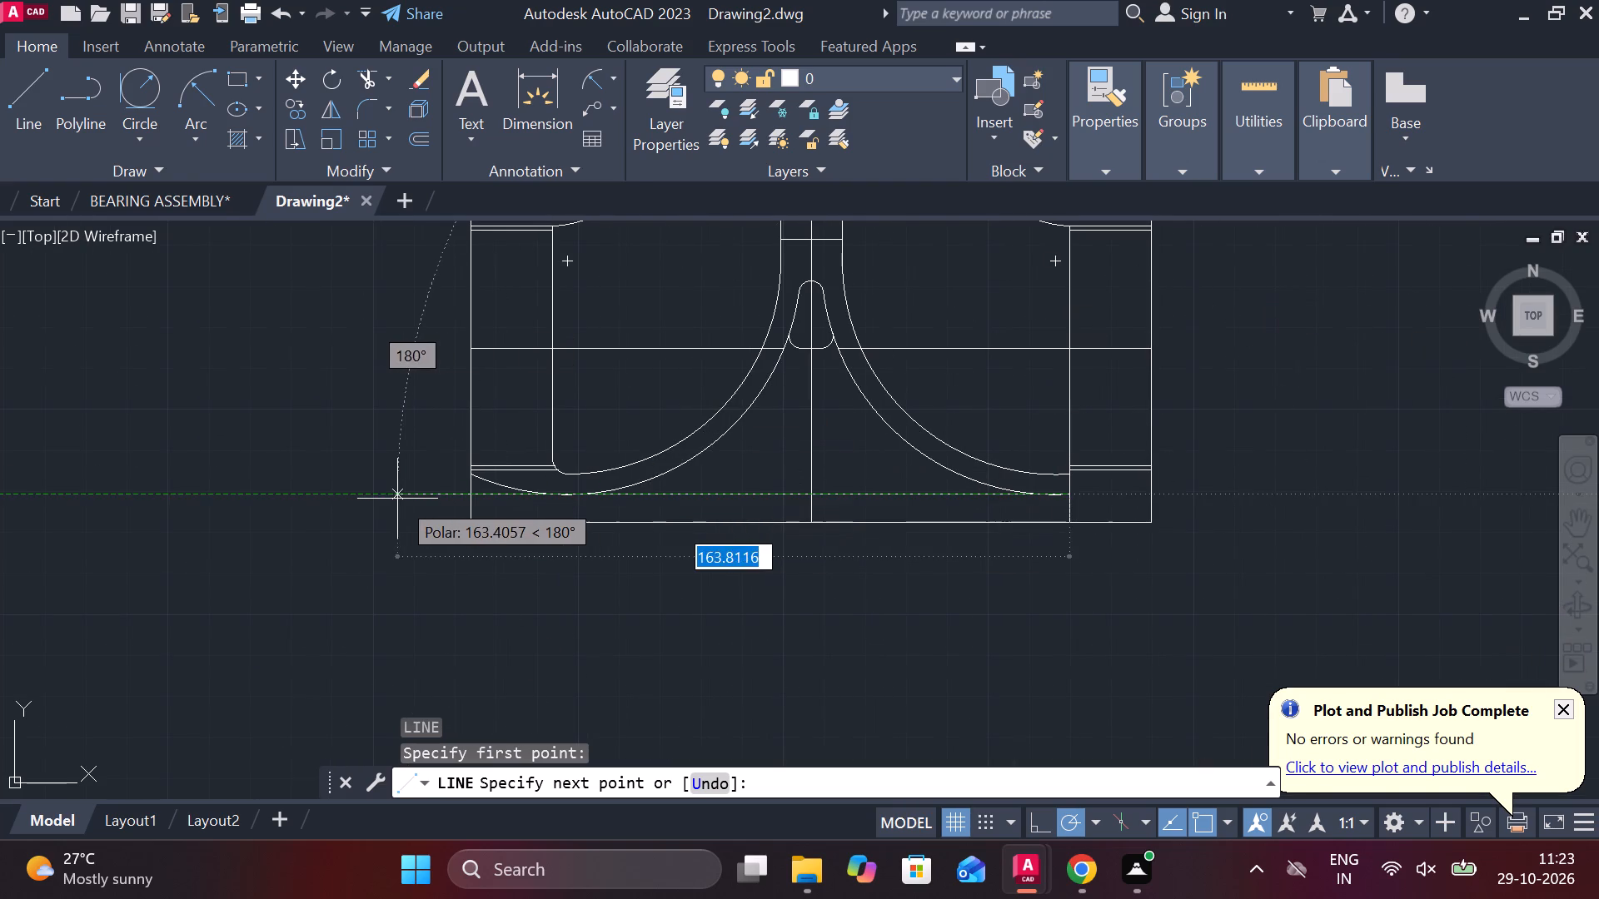
pyautogui.click(397, 499)
pyautogui.press('Escape')
# Trim the left offset arc's tail and its remaining bottom piece where it meets the new horizontal line.
pyautogui.scroll(2, 640, 515)
pyautogui.scroll(-1, 671, 560)
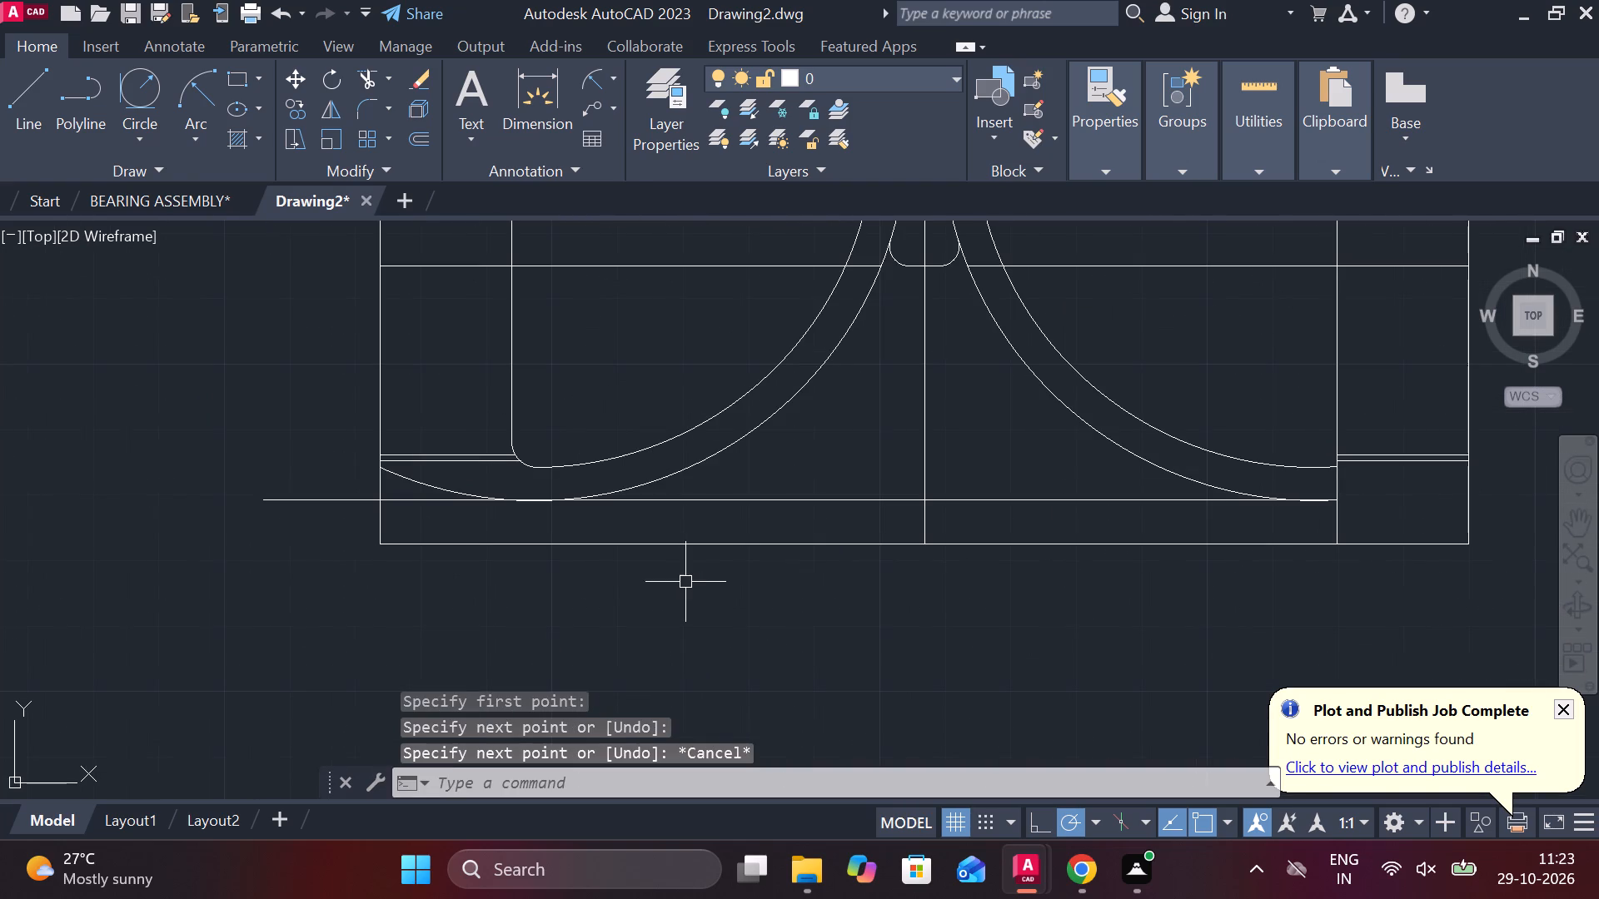
pyautogui.write('TR')
pyautogui.press('space')
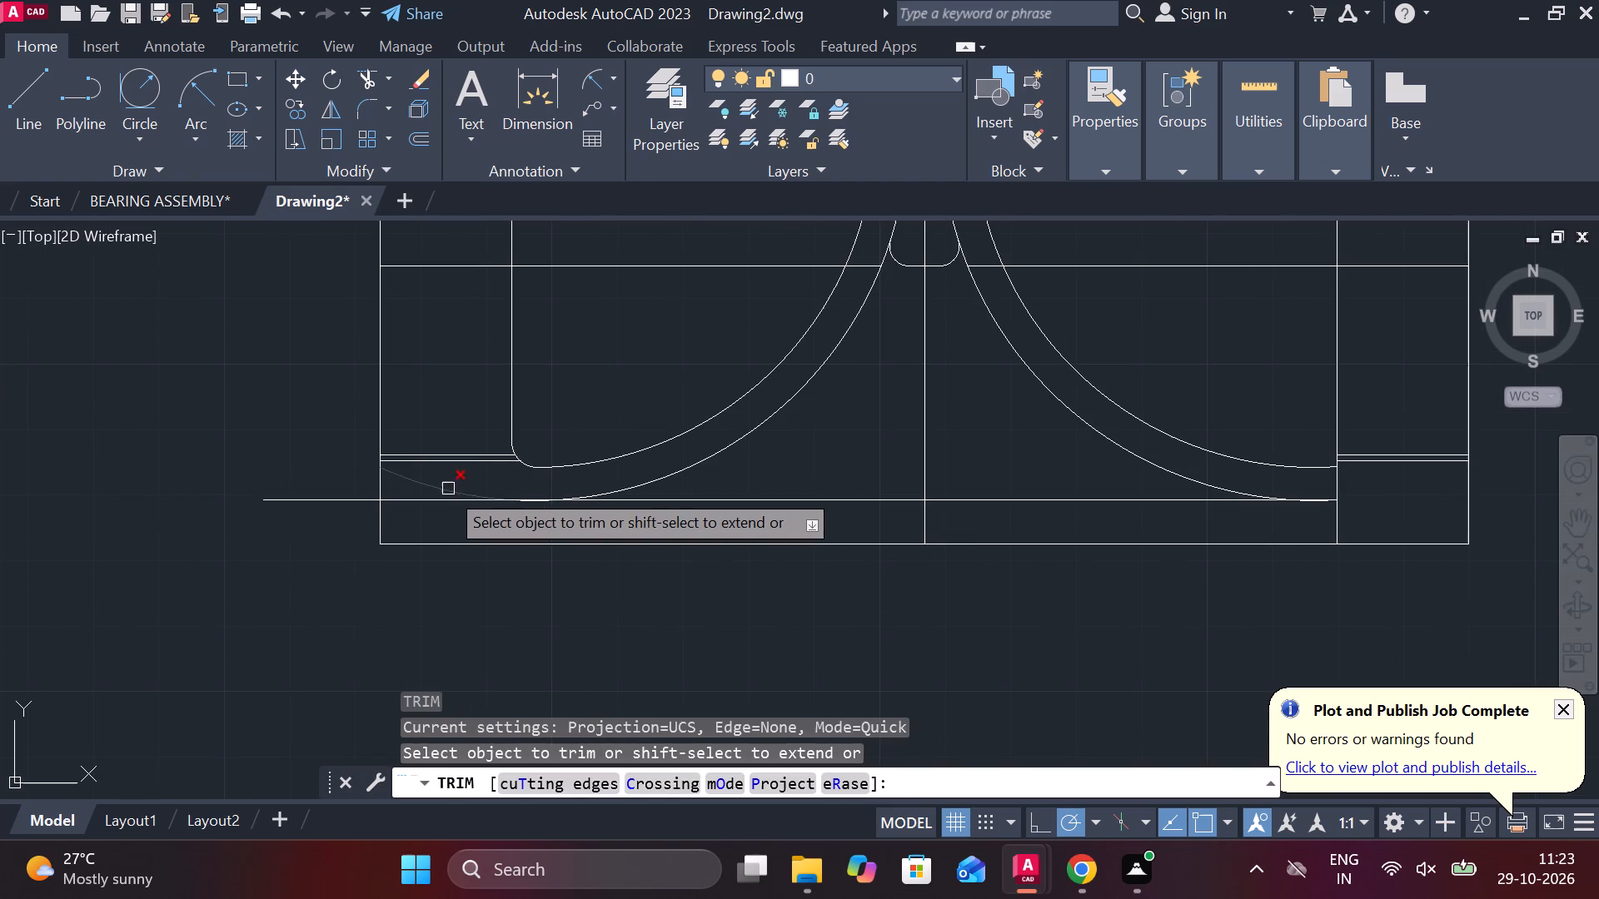
pyautogui.click(443, 489)
pyautogui.click(548, 507)
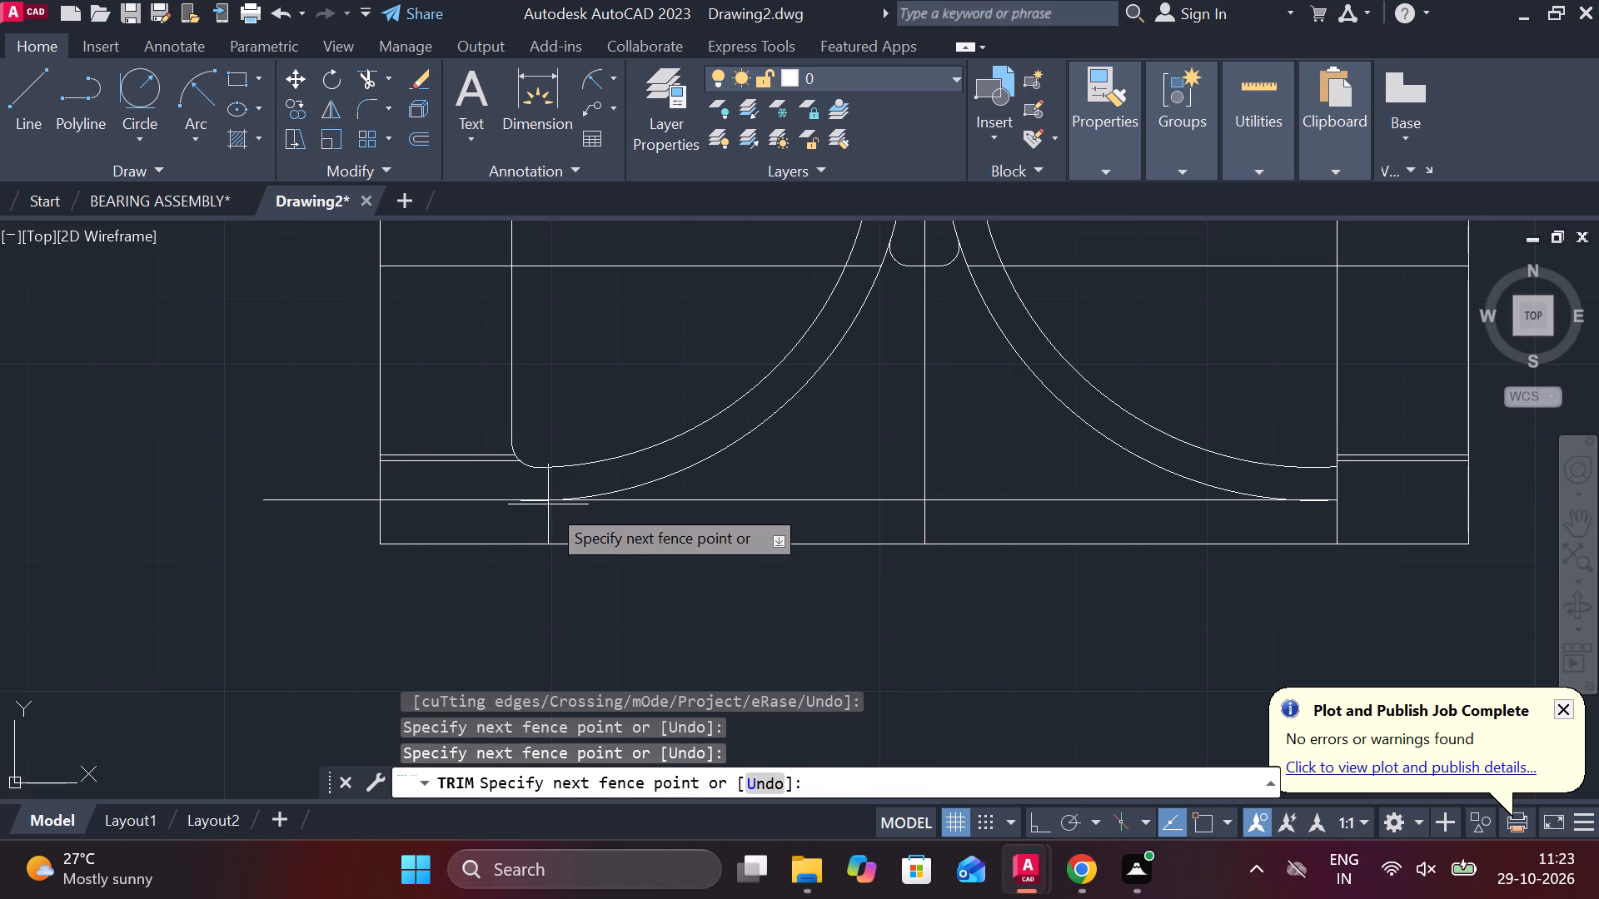
pyautogui.click(548, 504)
pyautogui.scroll(2, 548, 504)
pyautogui.click(548, 504)
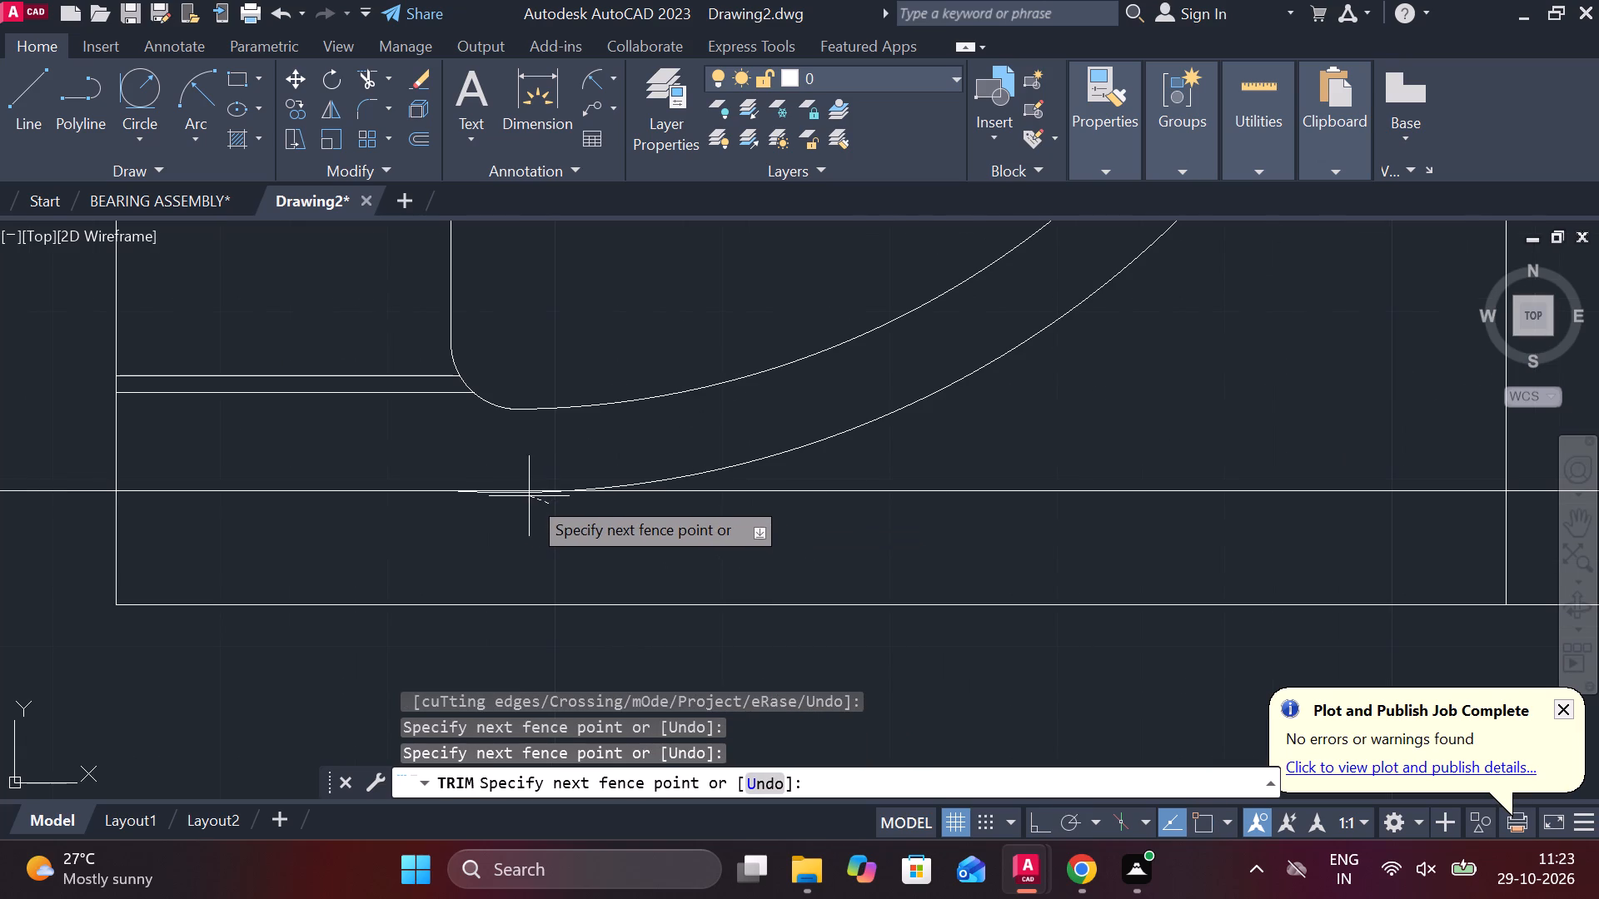
pyautogui.click(524, 492)
# Trim the short bottom end of the right offset arc where it meets the new horizontal line.
pyautogui.scroll(-3, 619, 499)
pyautogui.scroll(2, 1064, 510)
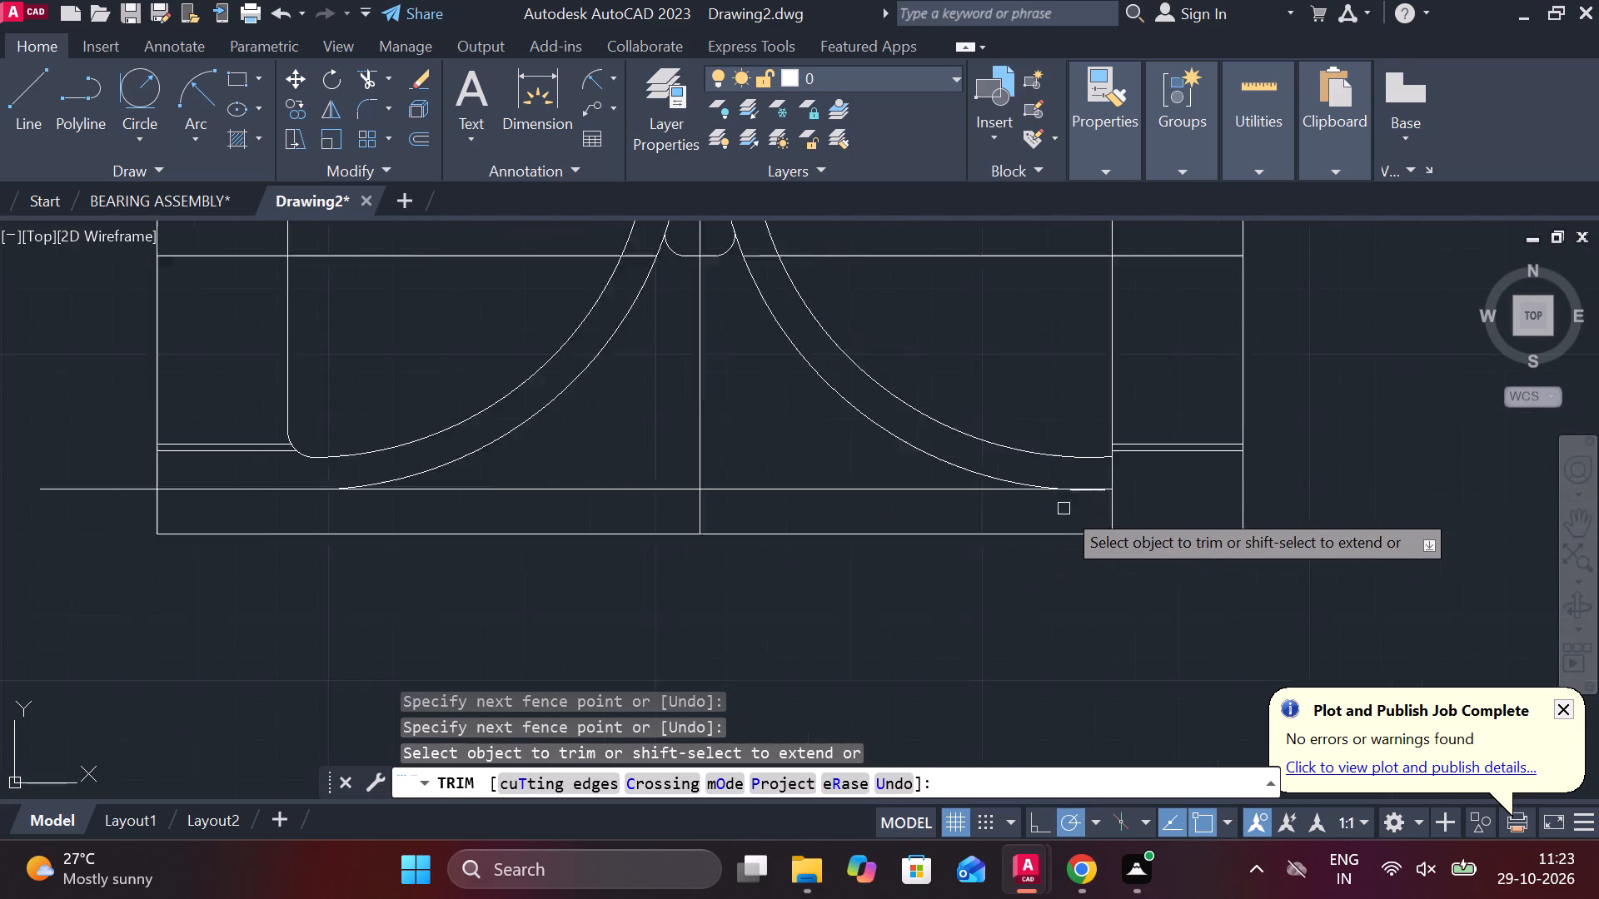
pyautogui.scroll(2, 1064, 507)
pyautogui.click(1144, 444)
pyautogui.scroll(-3, 1146, 449)
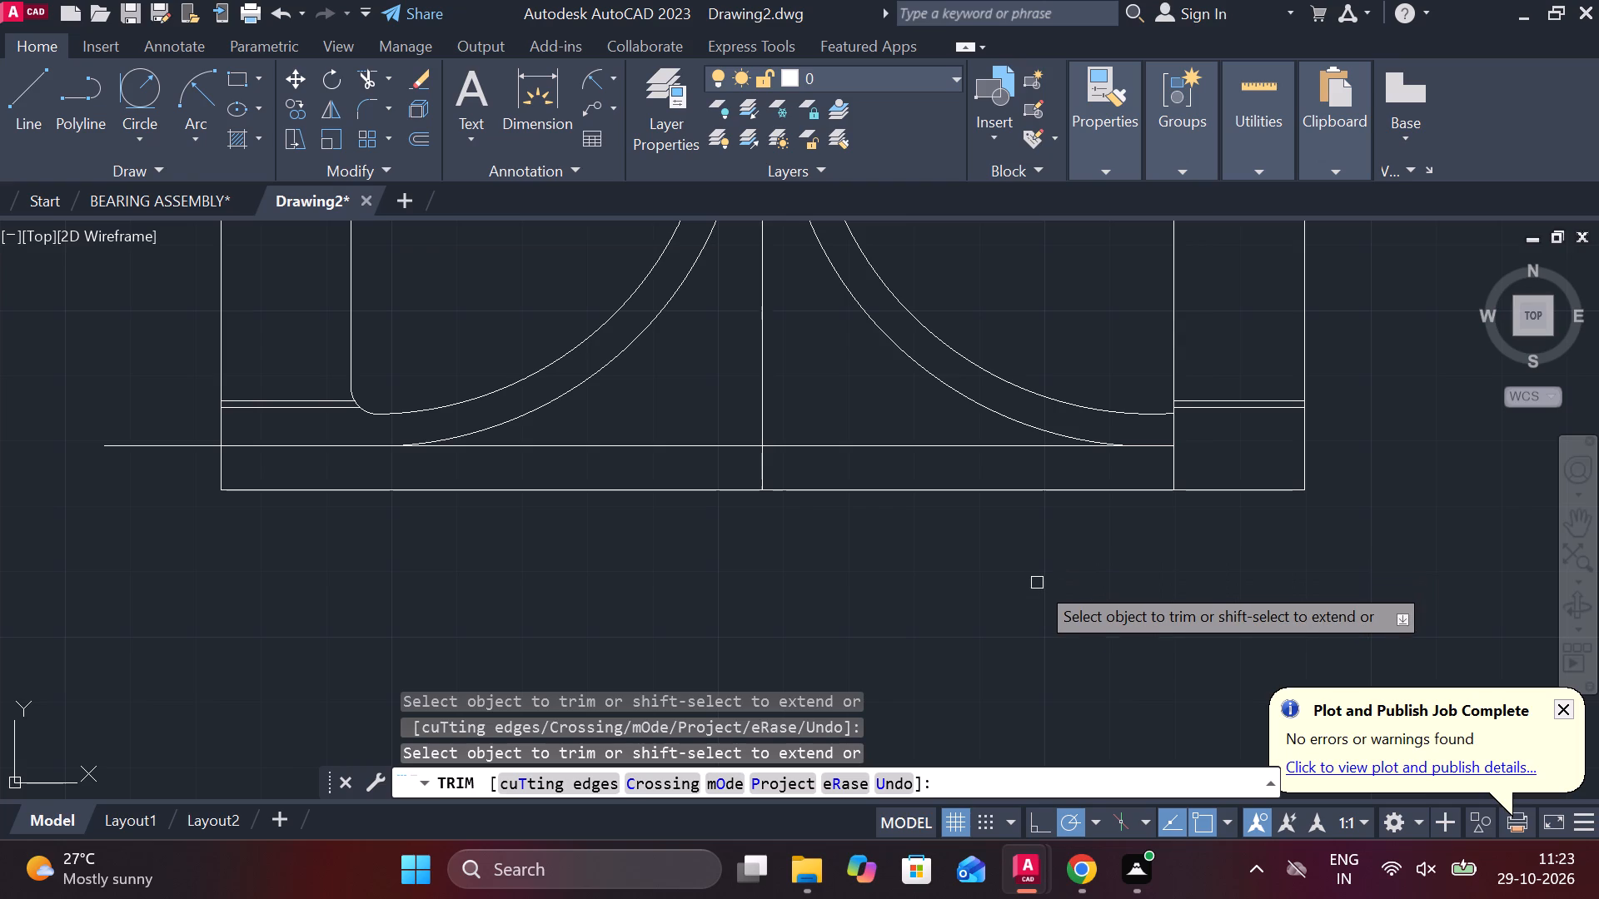
pyautogui.moveTo(678, 571); pyautogui.dragTo(944, 553, button='middle')
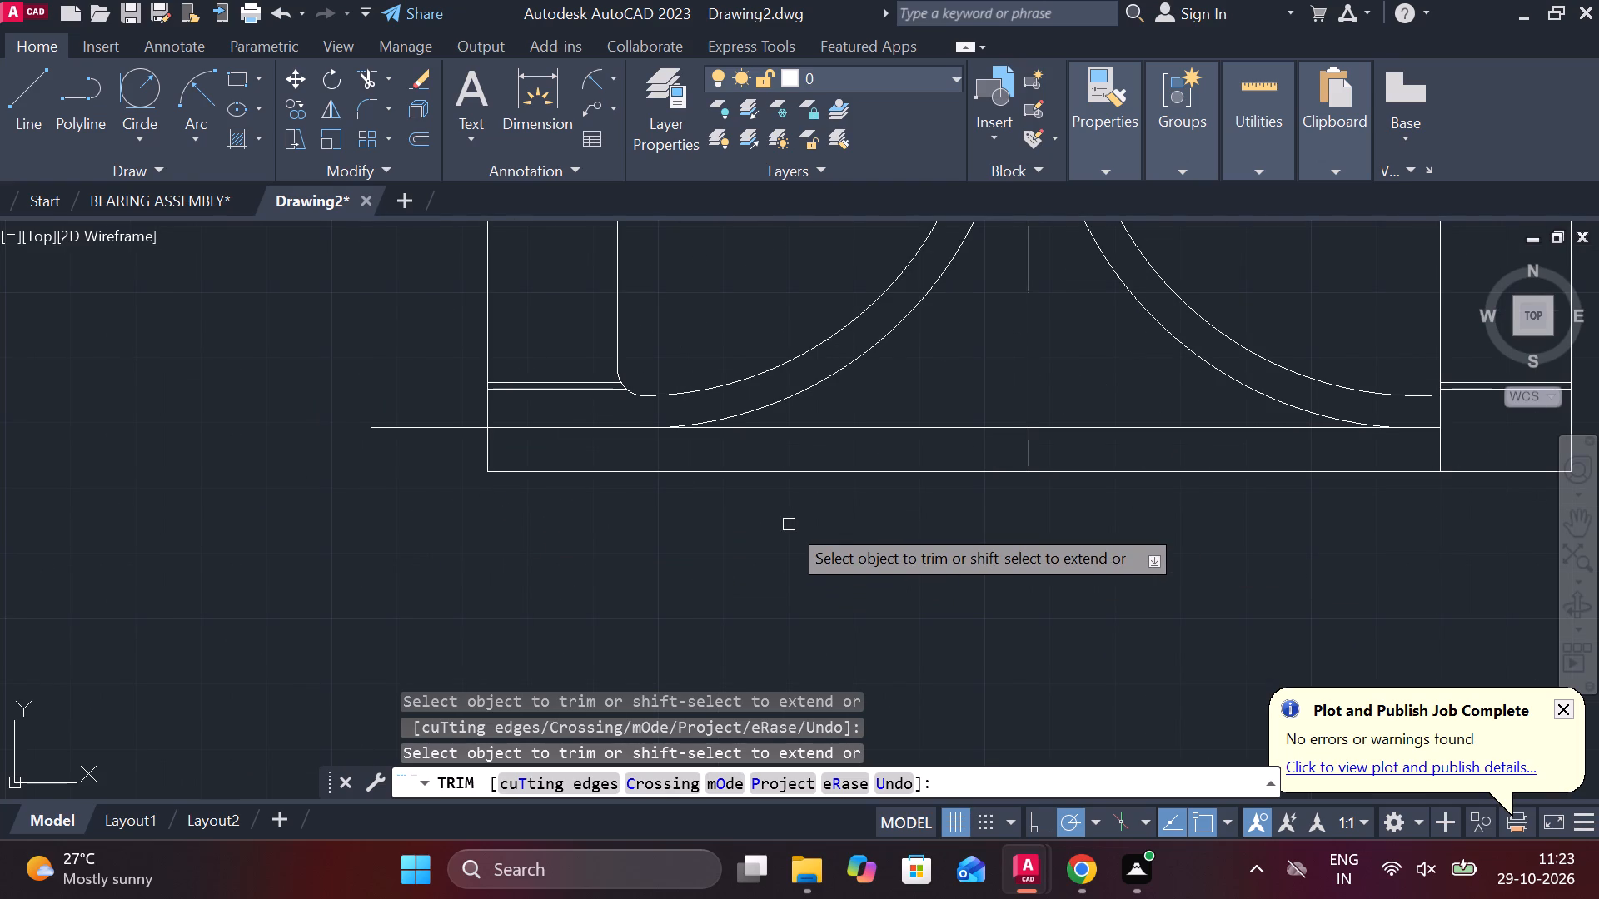
pyautogui.press('Escape')
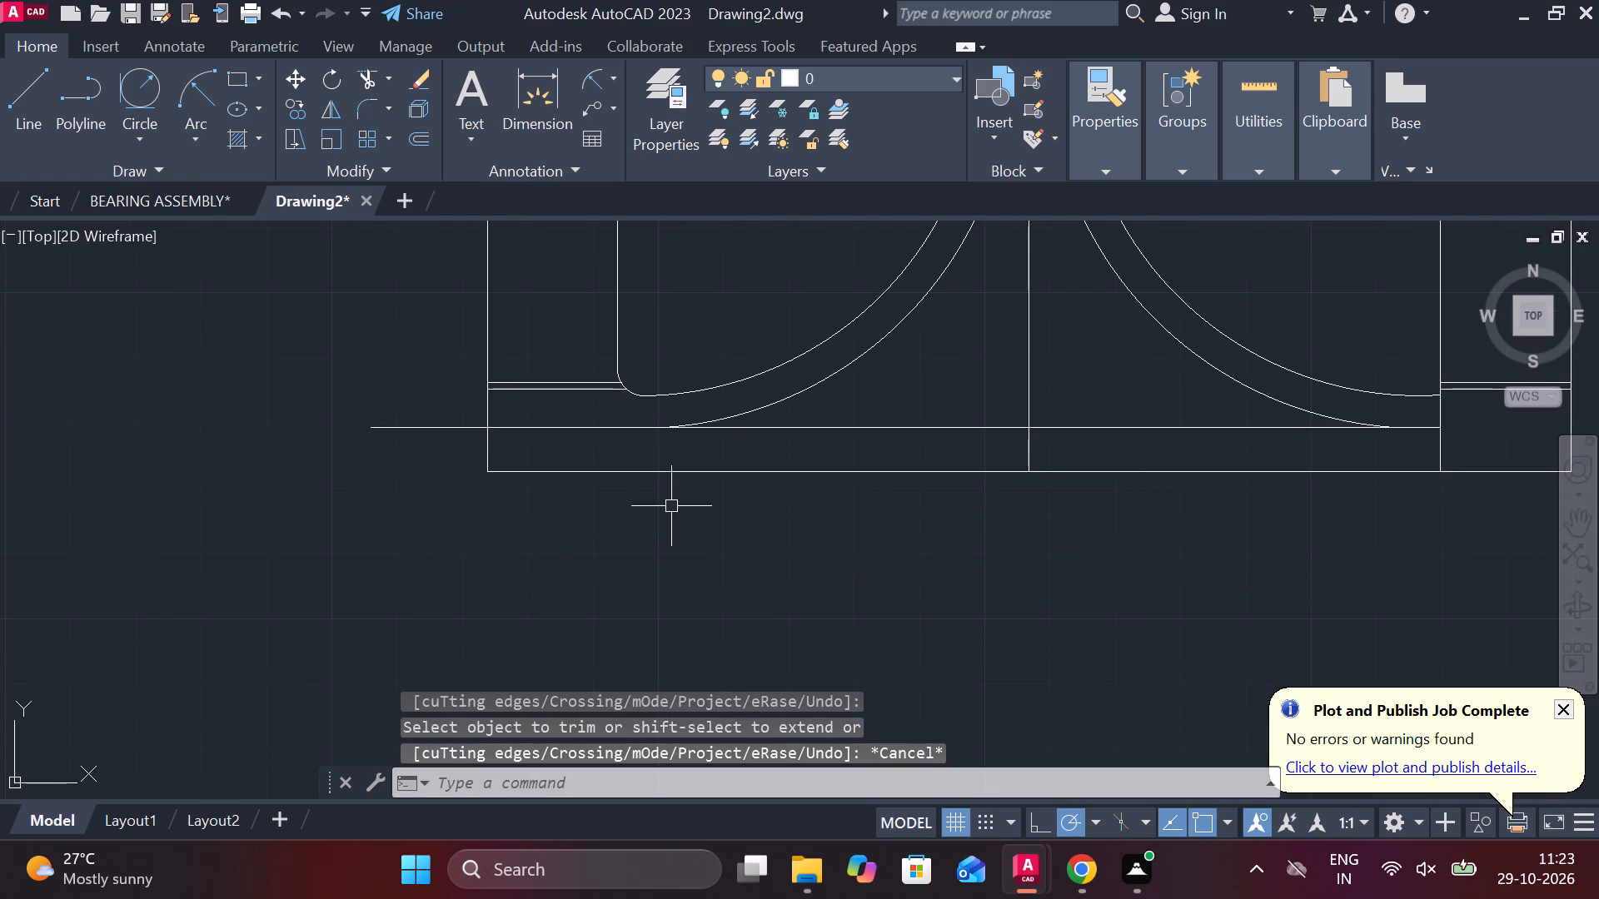
# Lengthen the left inner vertical line downward past the view's bottom edge.
pyautogui.click(619, 321)
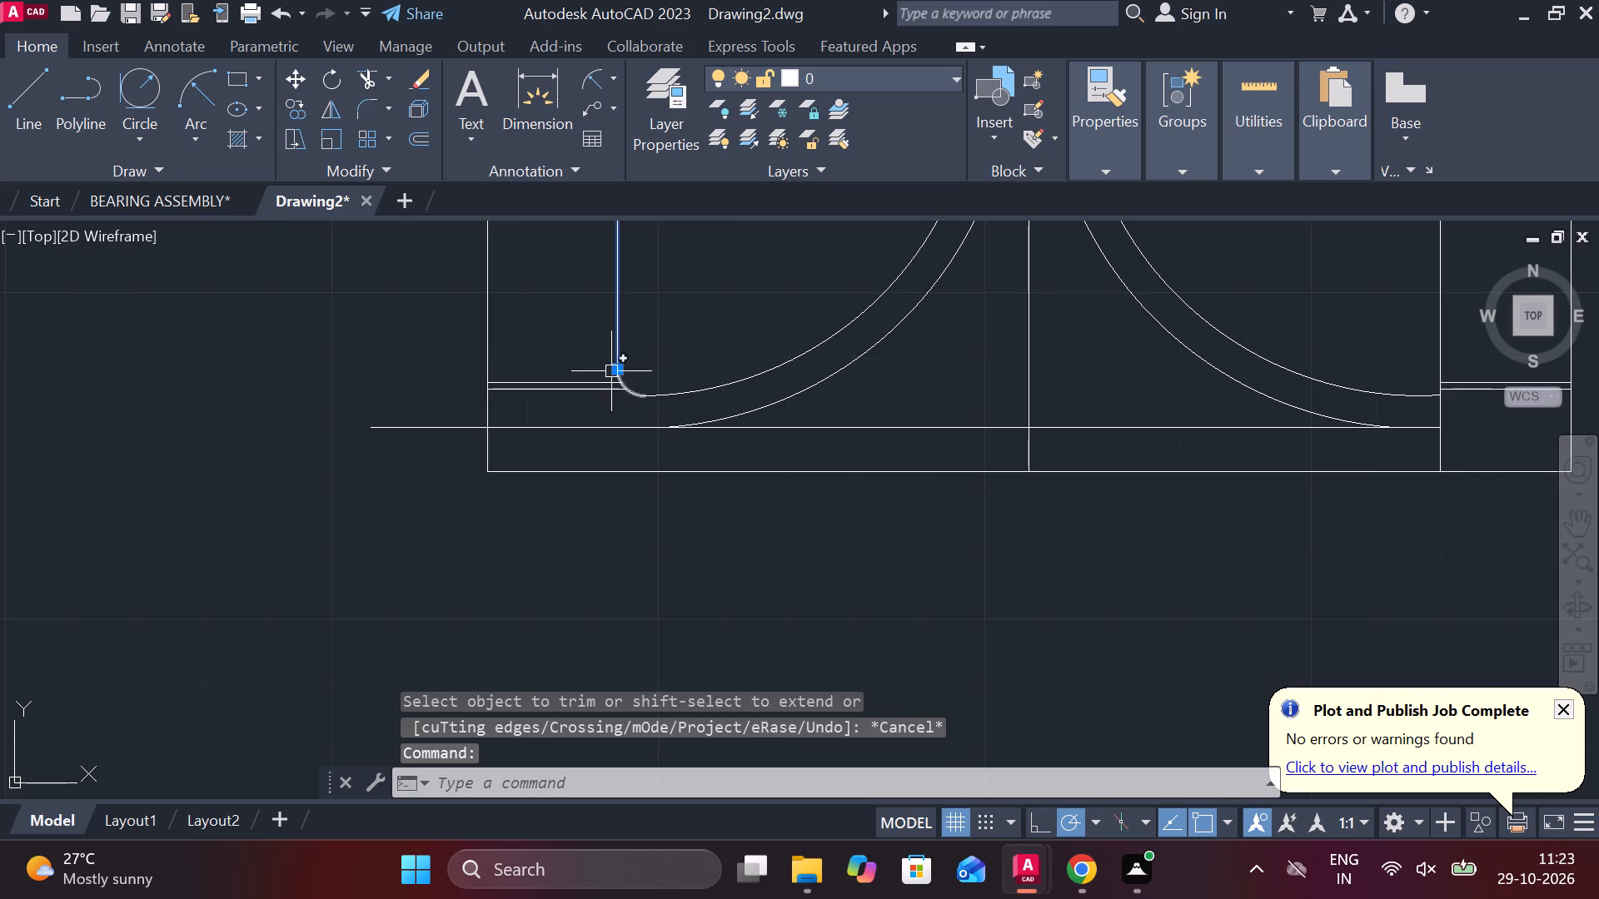
pyautogui.click(665, 437)
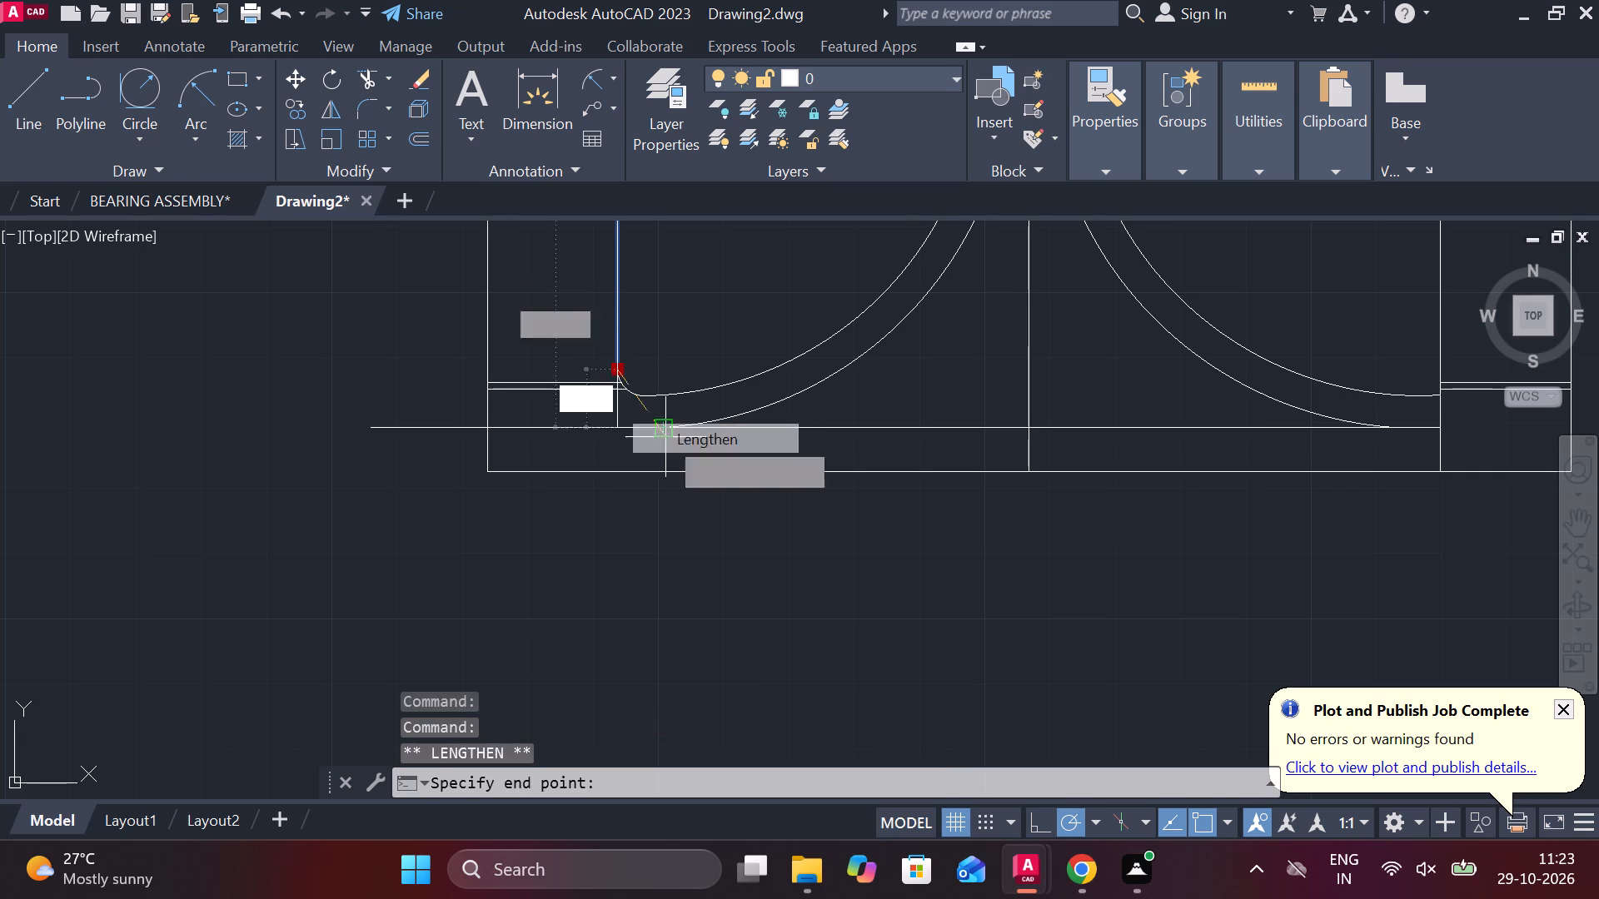
pyautogui.click(642, 518)
pyautogui.press('Escape')
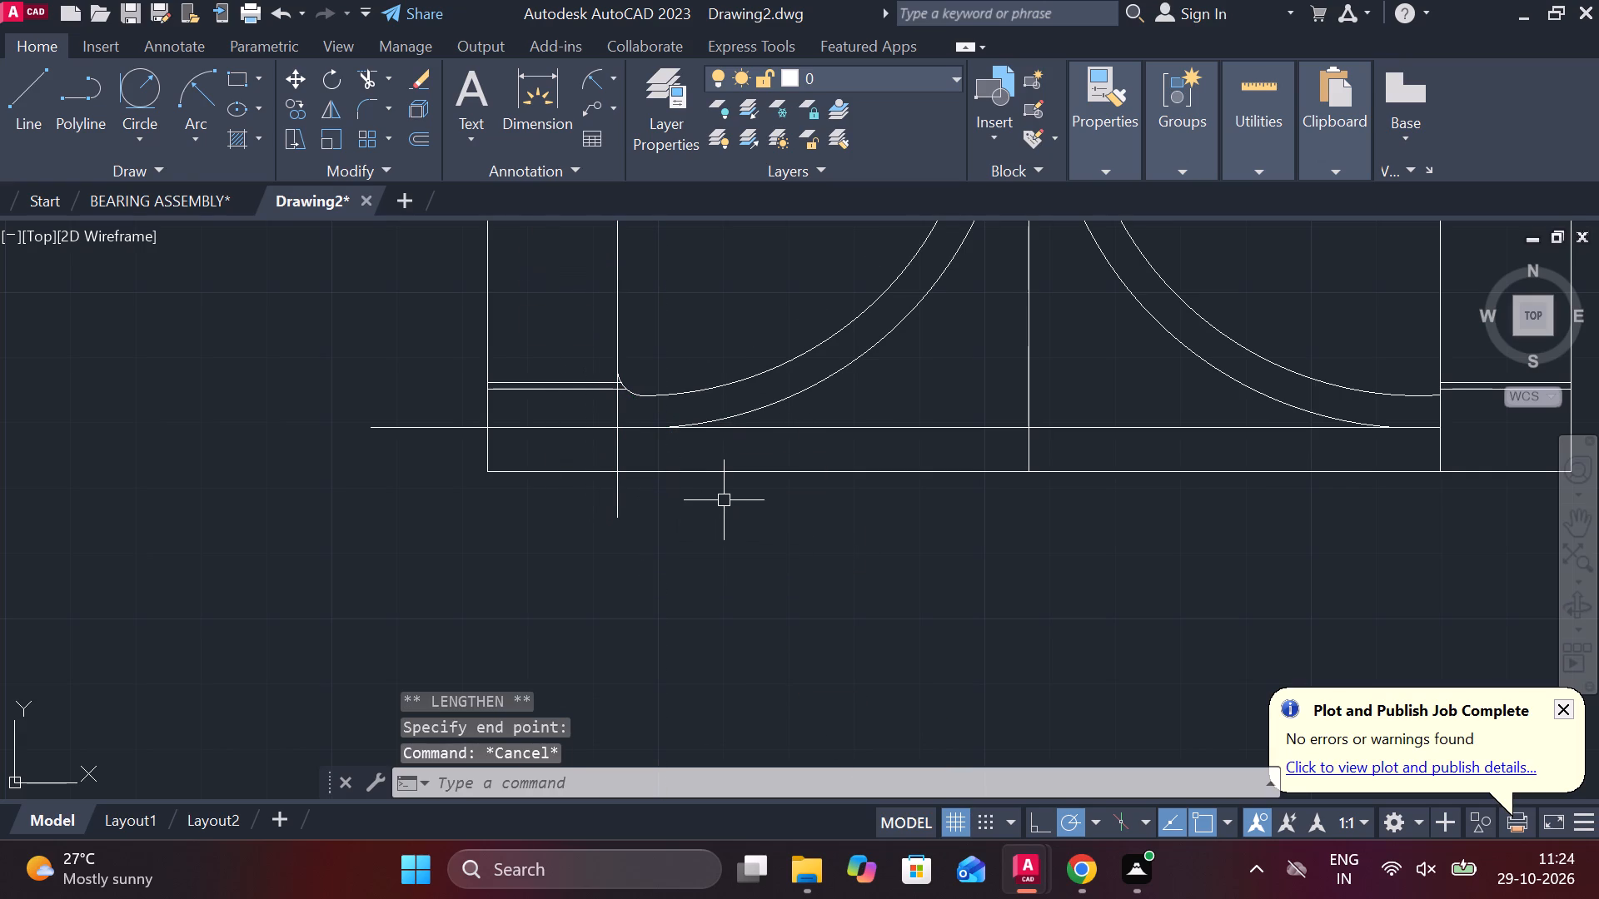
# Trim the new horizontal line back to the left inner vertical line, and trim that vertical's overhang below the bottom edge.
pyautogui.write('TR')
pyautogui.press('space')
pyautogui.click(554, 430)
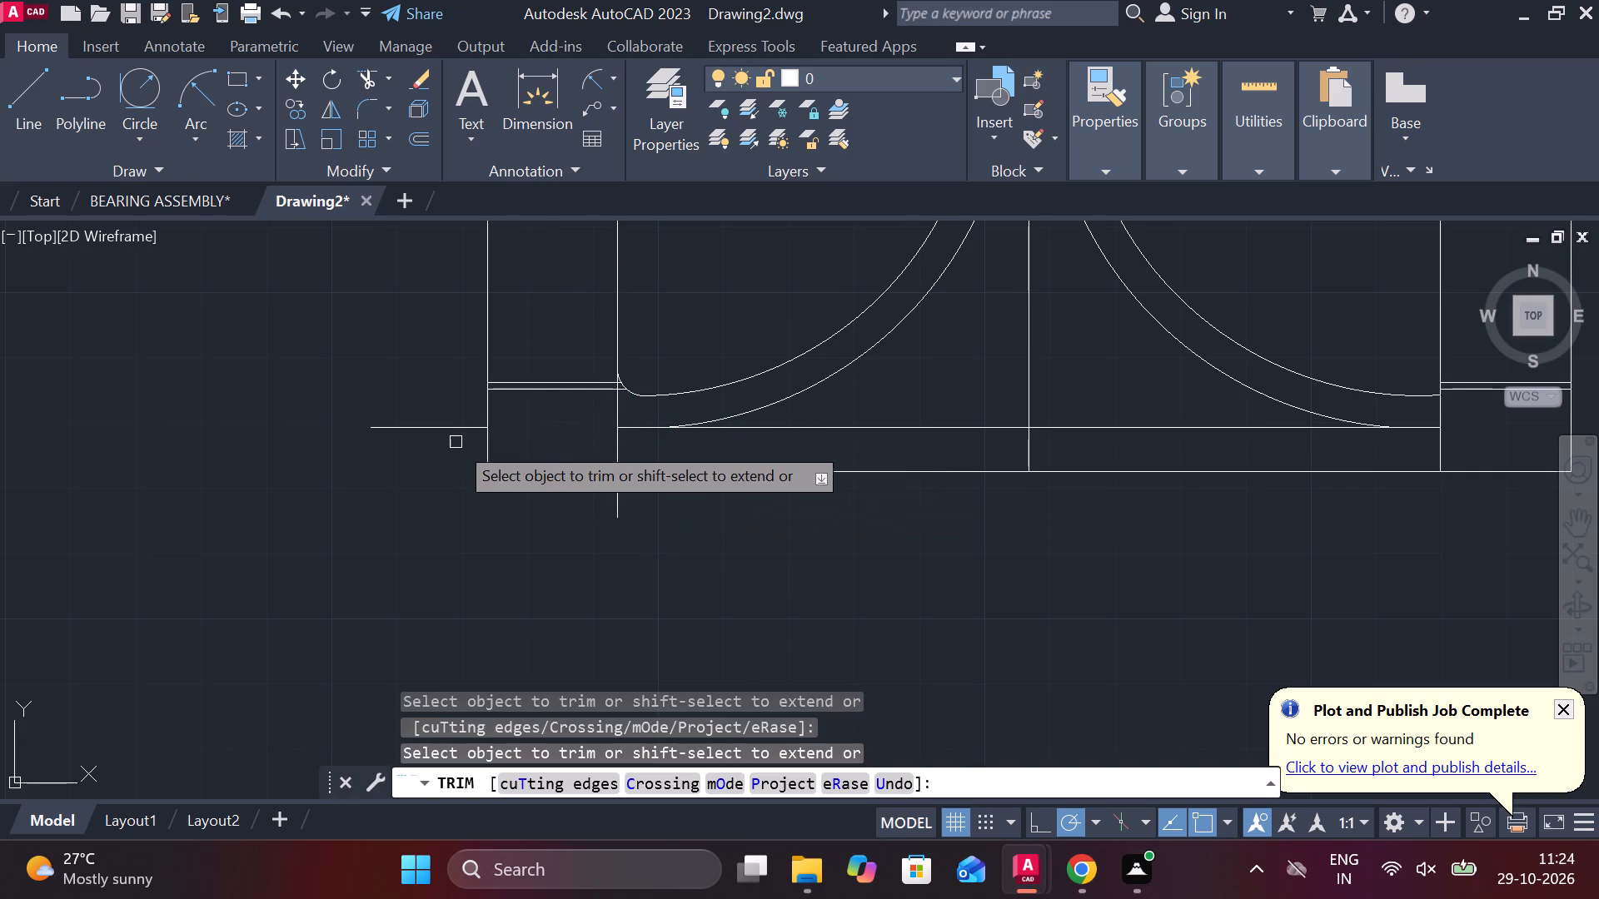
pyautogui.click(439, 431)
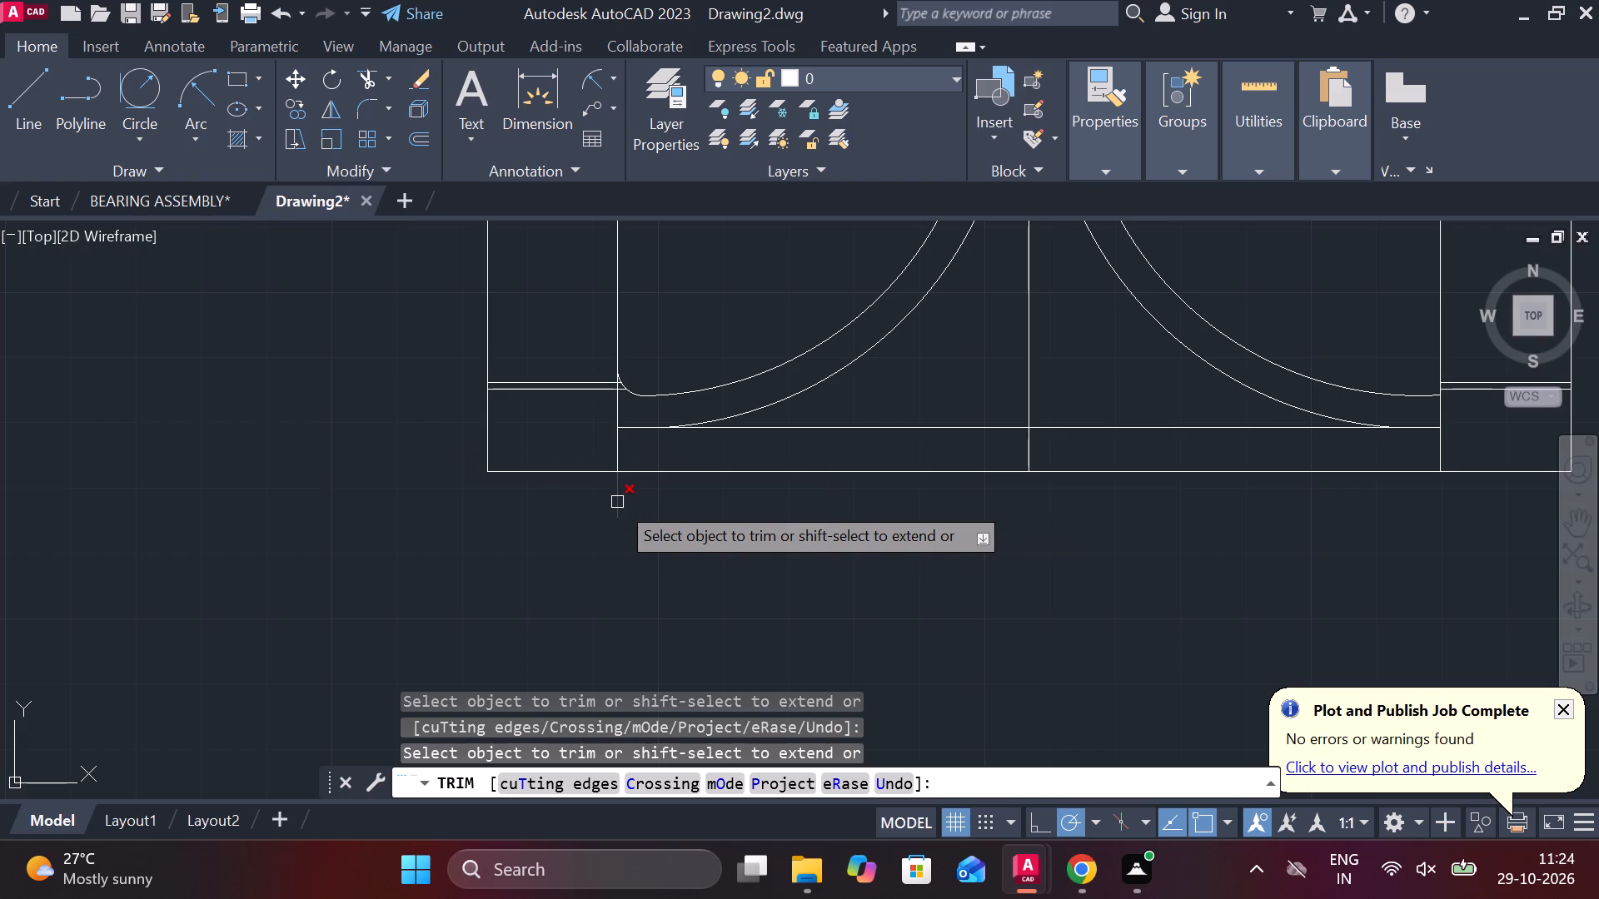
pyautogui.click(617, 502)
pyautogui.press('Escape')
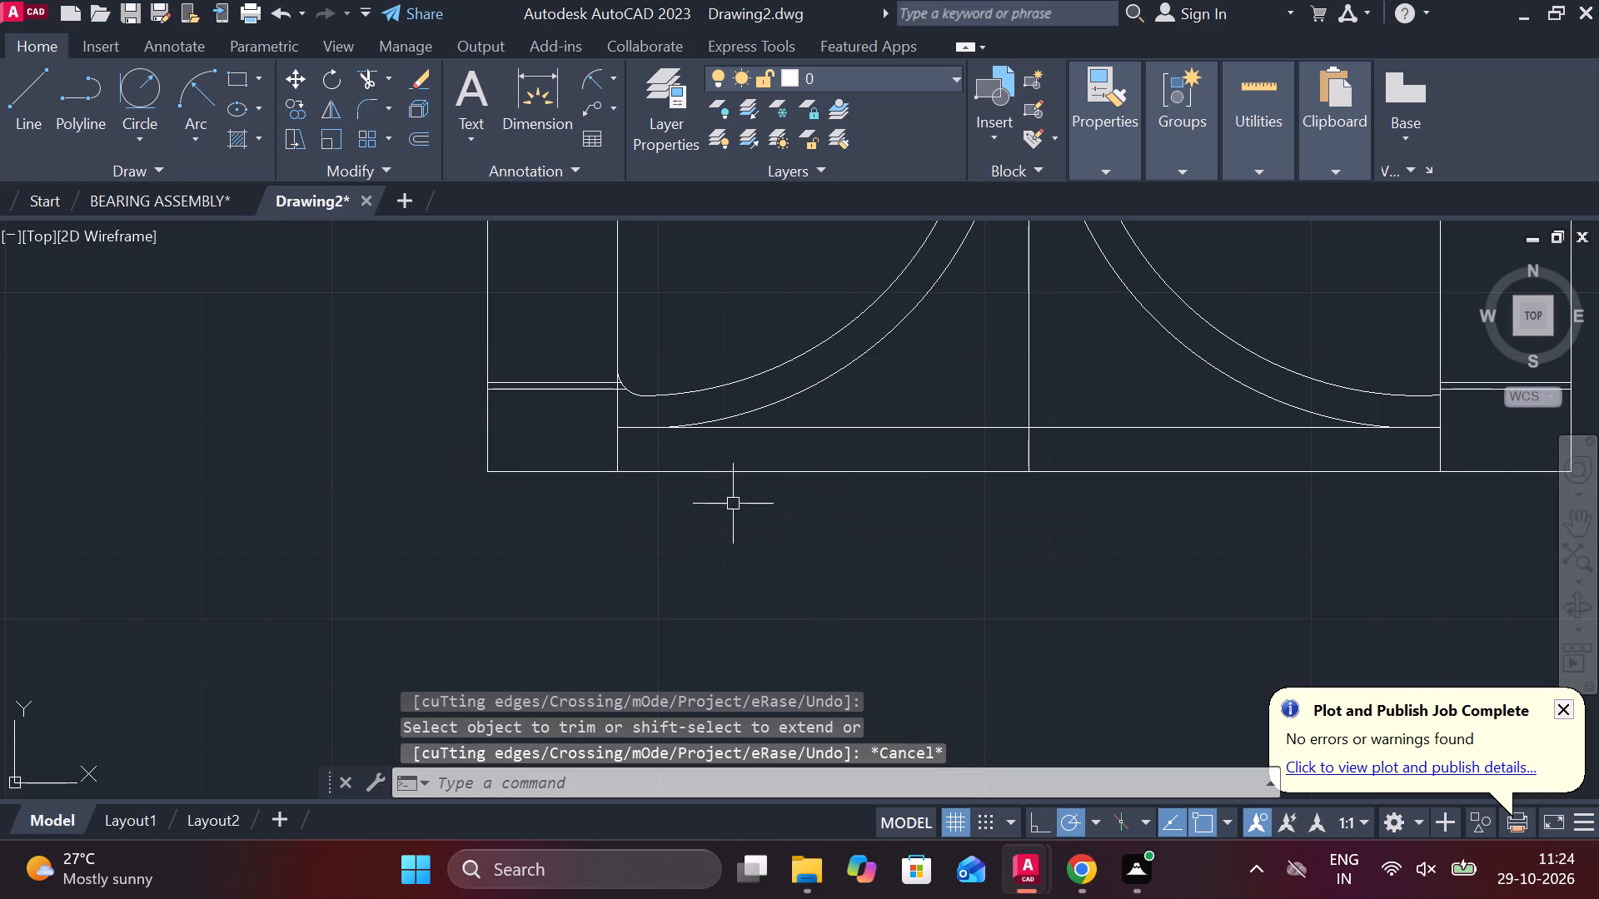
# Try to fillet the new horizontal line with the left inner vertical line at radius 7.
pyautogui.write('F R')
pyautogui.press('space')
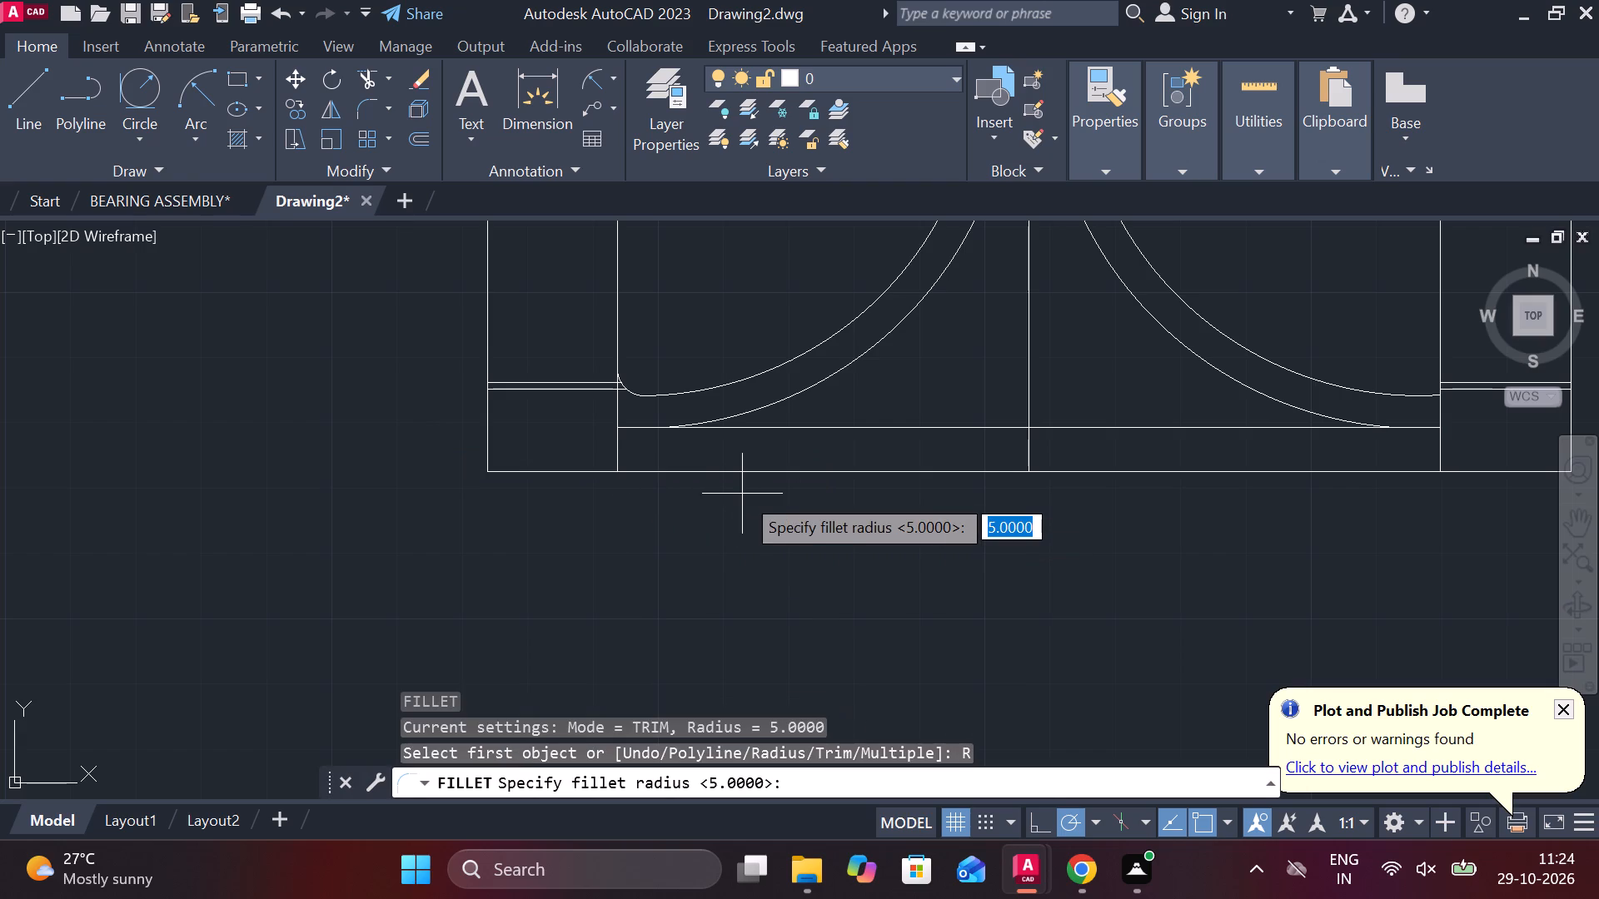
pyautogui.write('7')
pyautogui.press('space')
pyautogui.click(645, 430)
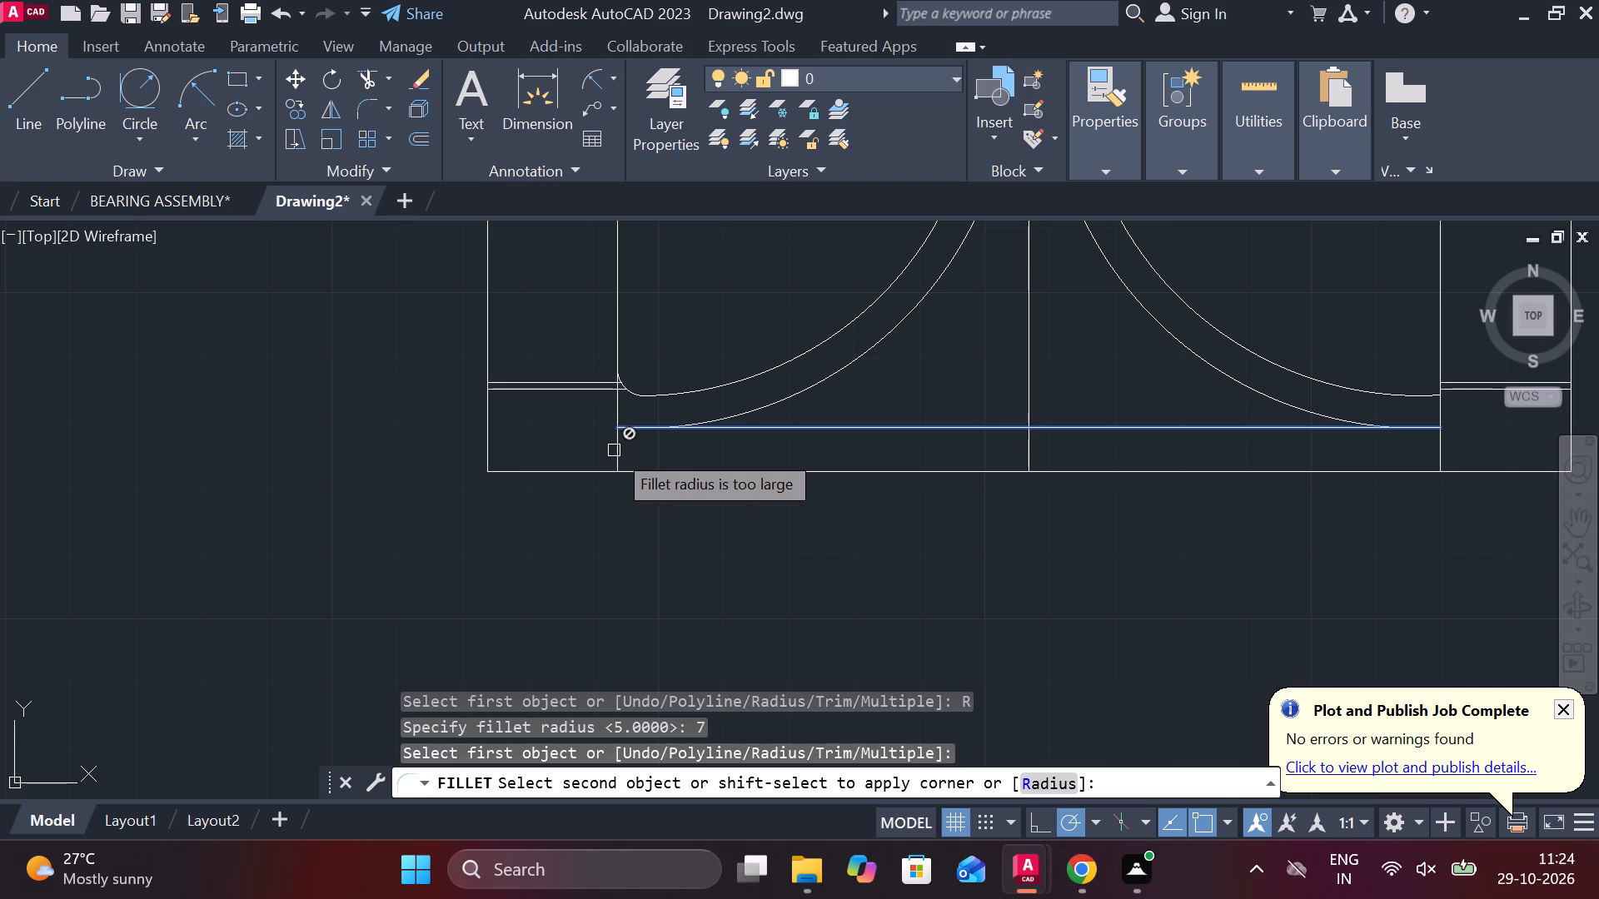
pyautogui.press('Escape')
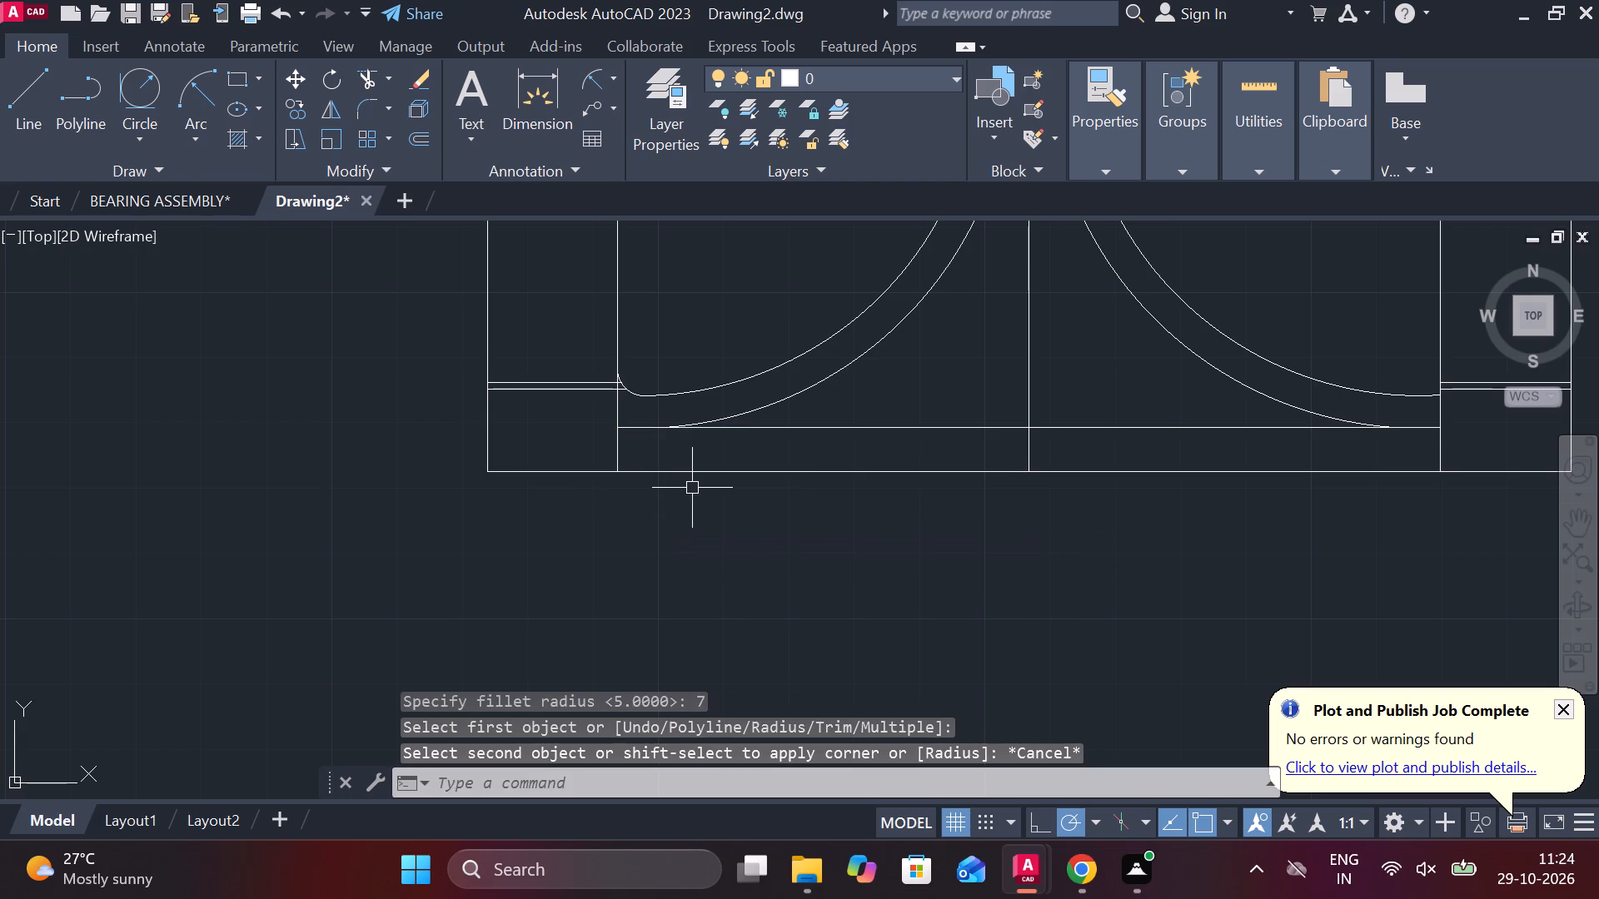
# Trim the bottom edge between the left inner vertical and the centre line, and the vertical's pieces between the rounded corner and the horizontal line.
pyautogui.write('TR')
pyautogui.press('space')
pyautogui.click(682, 473)
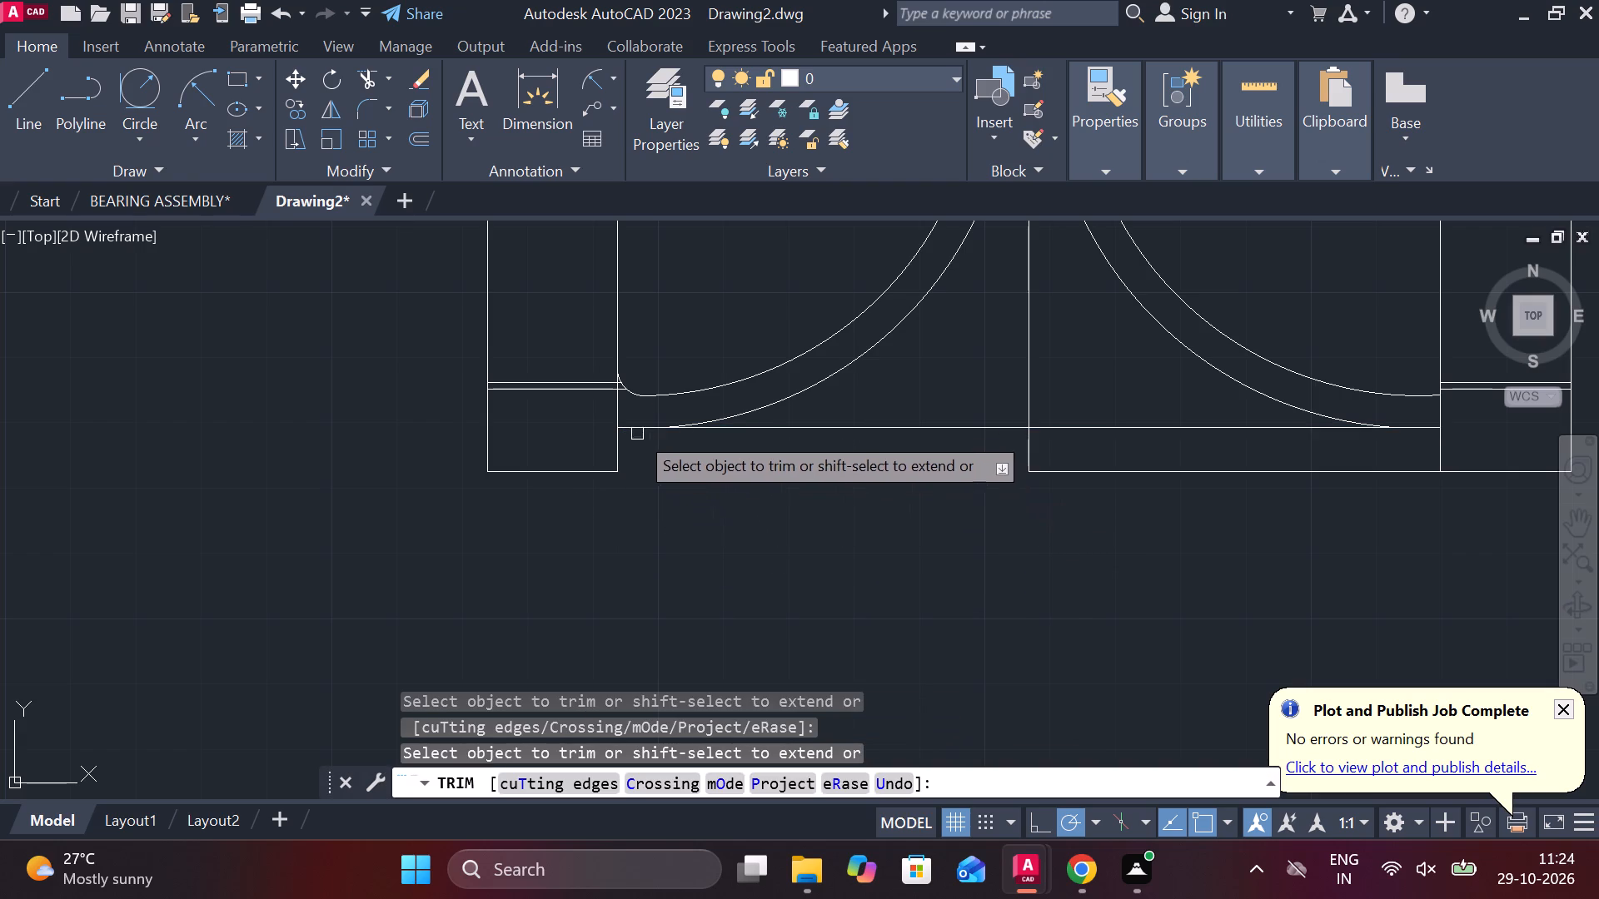
pyautogui.click(615, 410)
pyautogui.scroll(3, 615, 408)
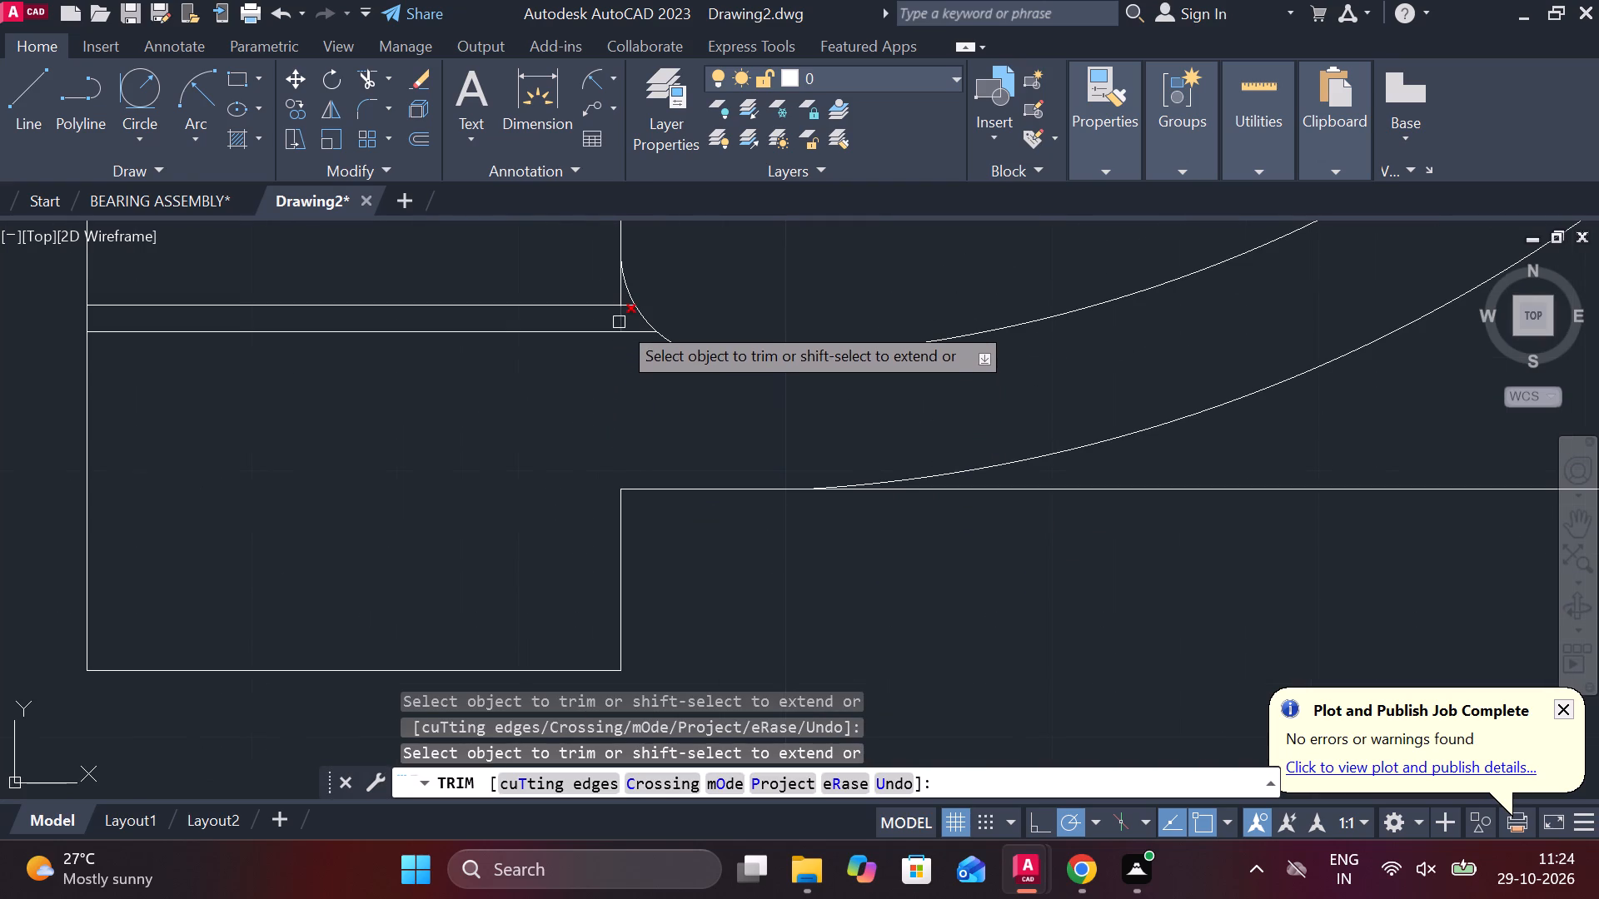
pyautogui.click(619, 322)
pyautogui.click(616, 297)
pyautogui.press('Escape')
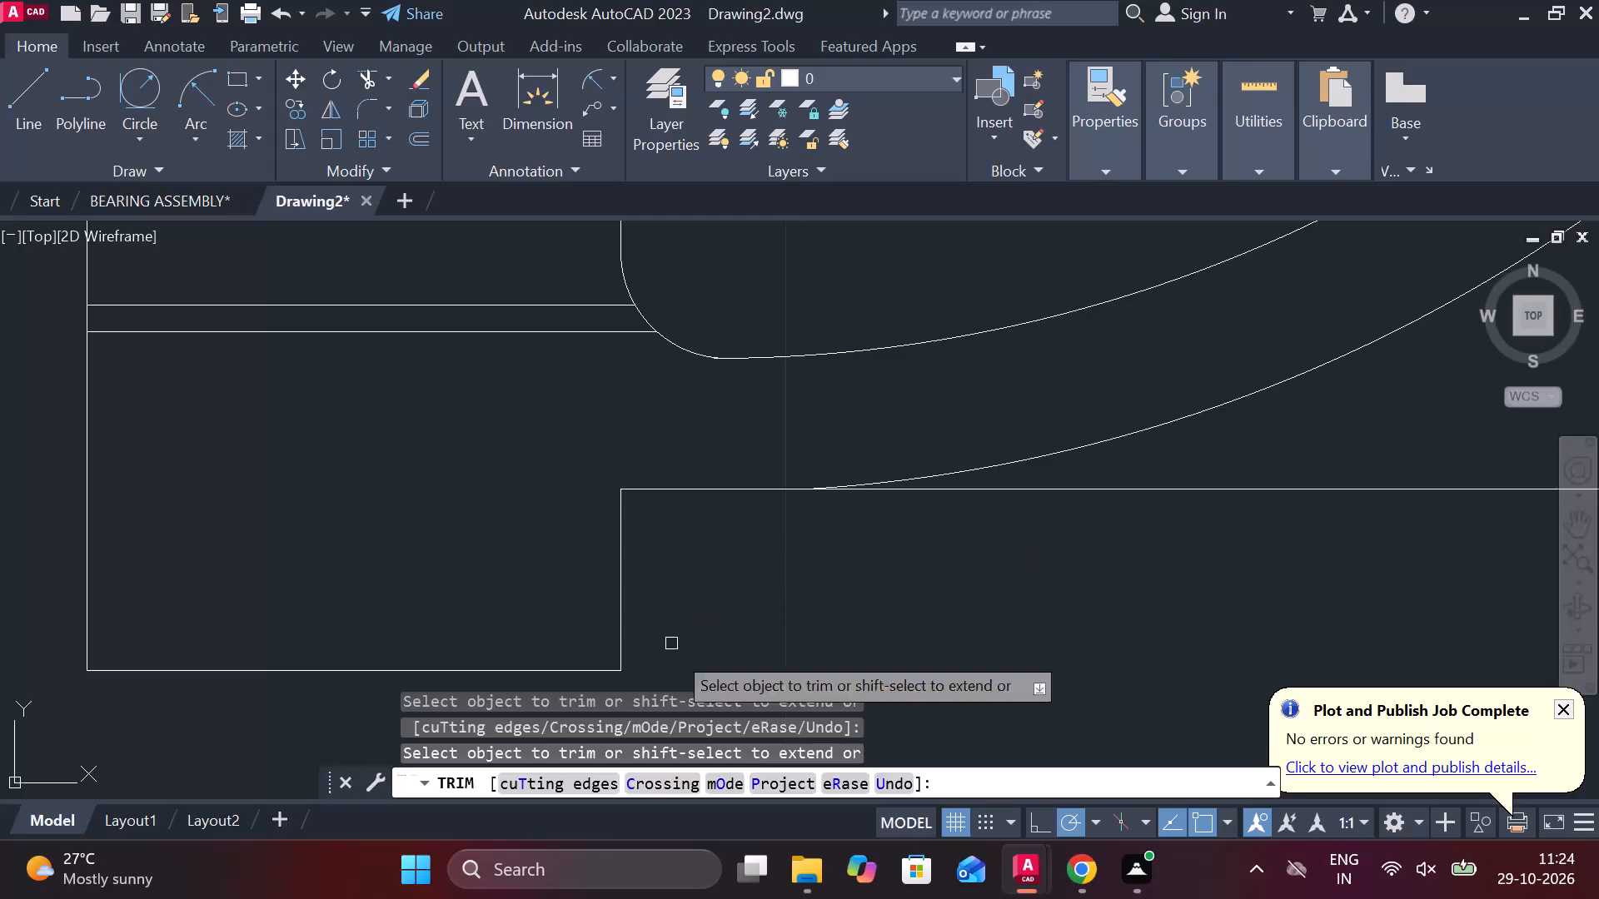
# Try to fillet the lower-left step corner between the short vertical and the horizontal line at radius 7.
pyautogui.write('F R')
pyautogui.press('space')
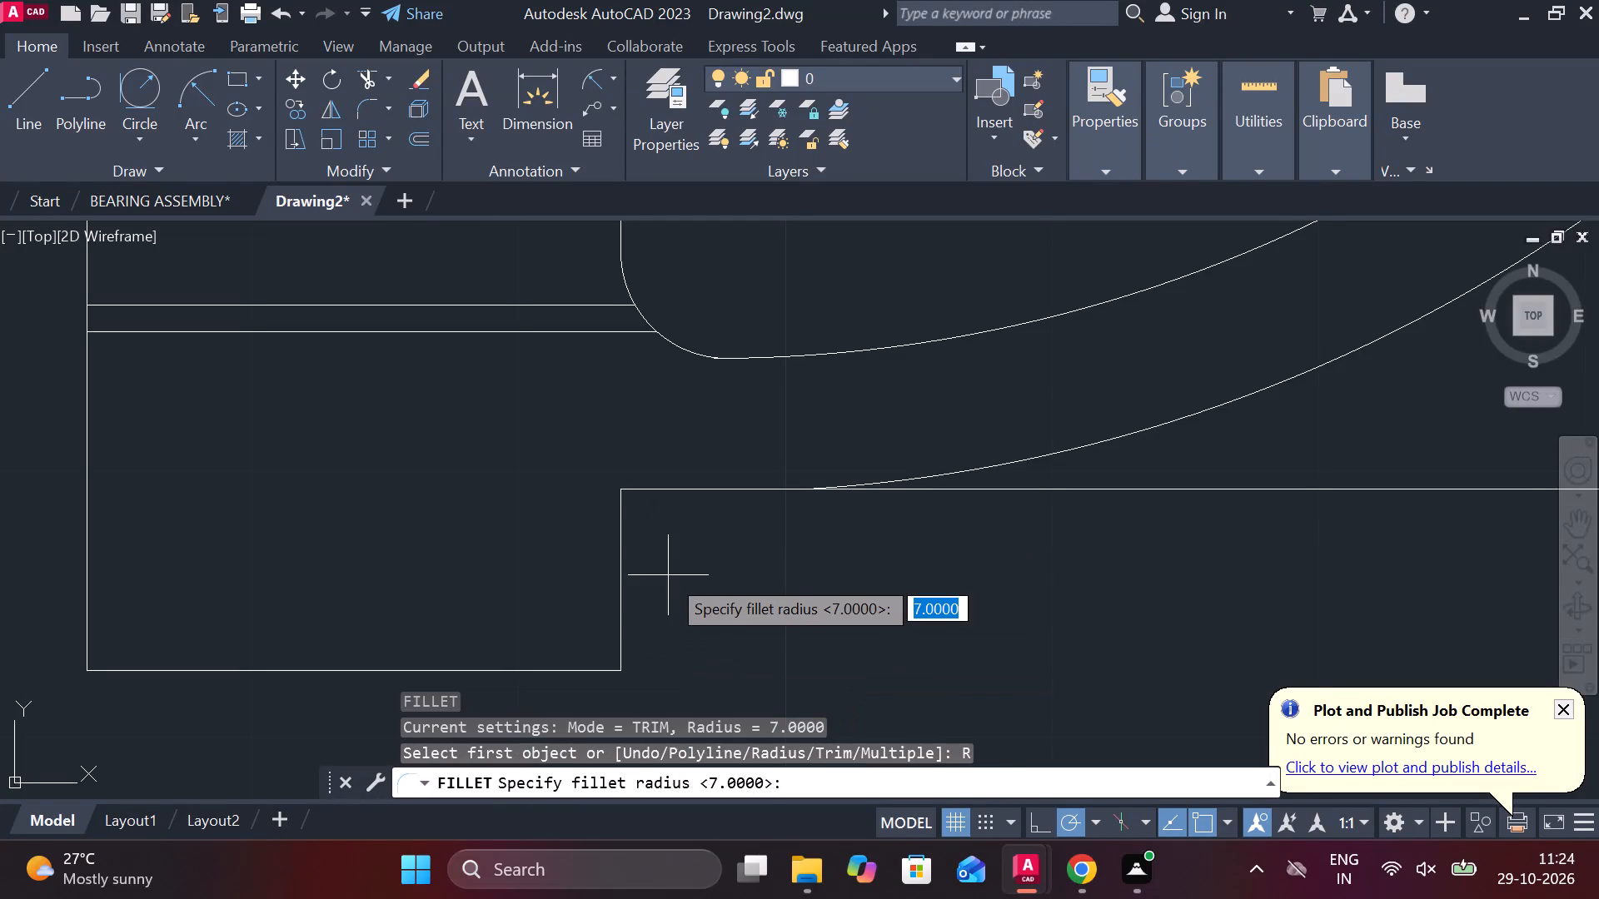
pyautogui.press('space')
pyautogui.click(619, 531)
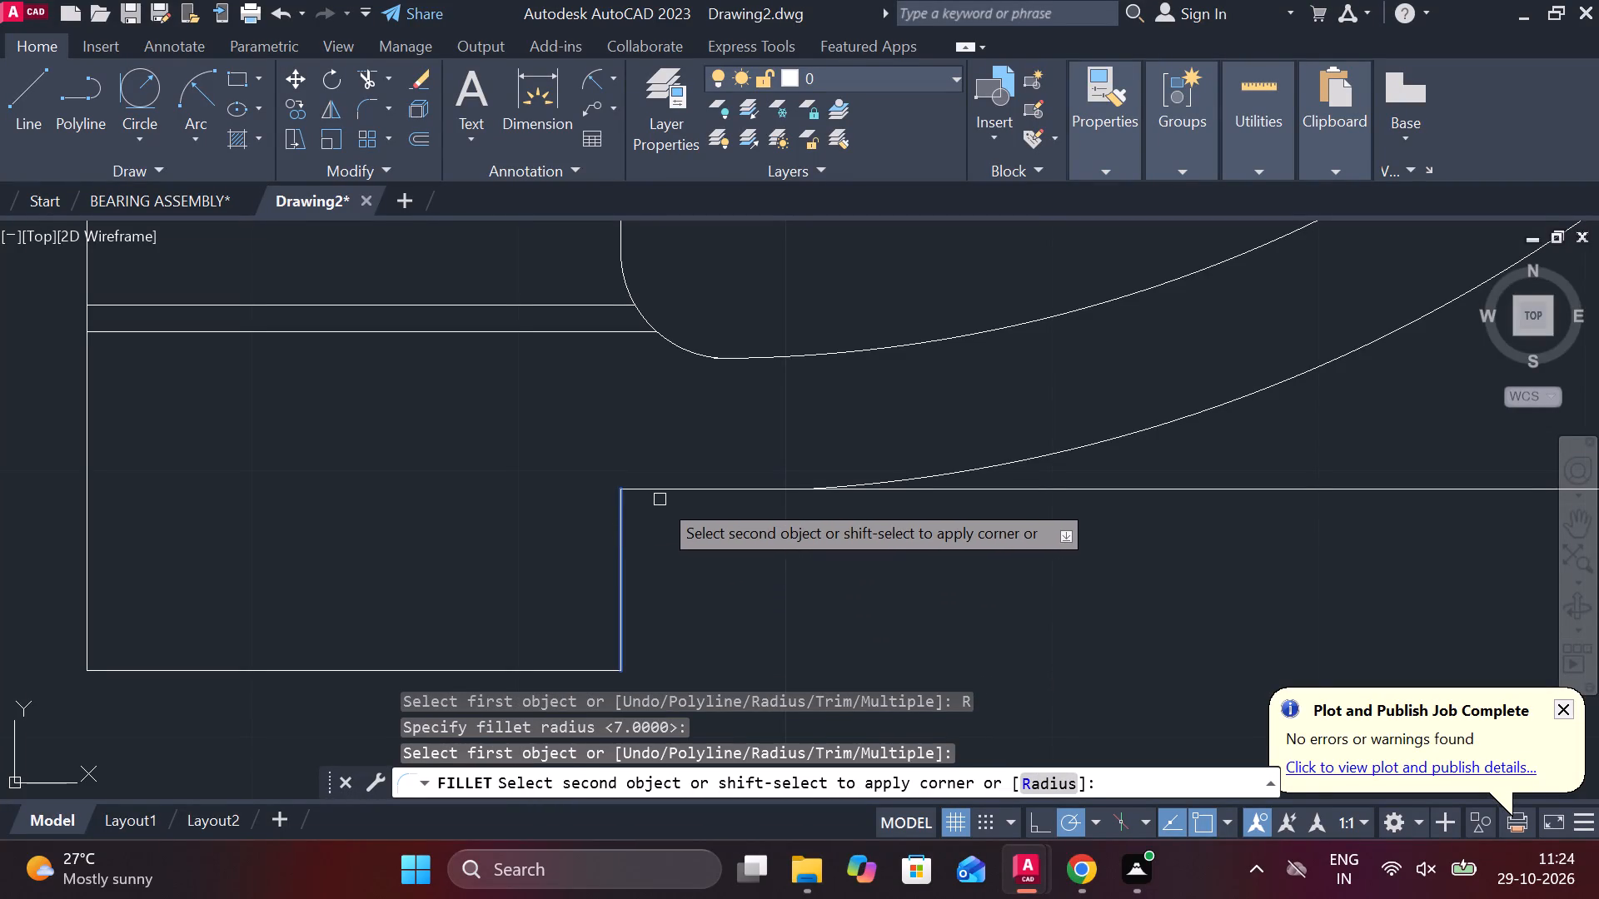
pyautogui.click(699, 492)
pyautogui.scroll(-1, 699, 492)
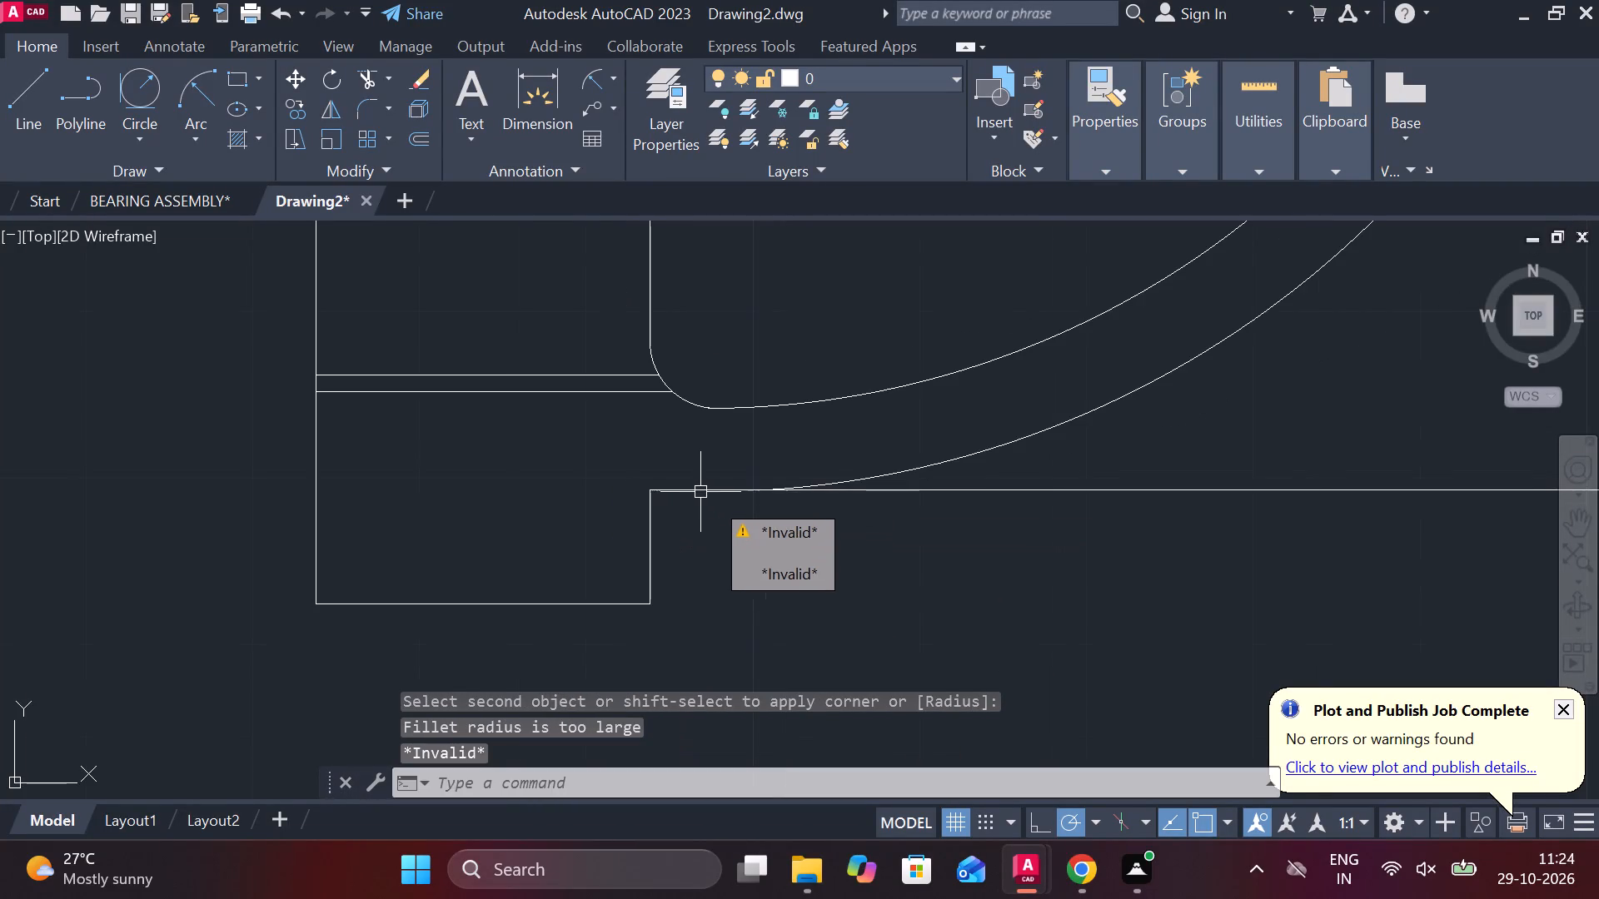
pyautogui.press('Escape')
# Draw a radius 7 circle tangent to the horizontal line and the short vertical at the lower-left step corner.
pyautogui.scroll(-2, 923, 570)
pyautogui.scroll(-2, 850, 580)
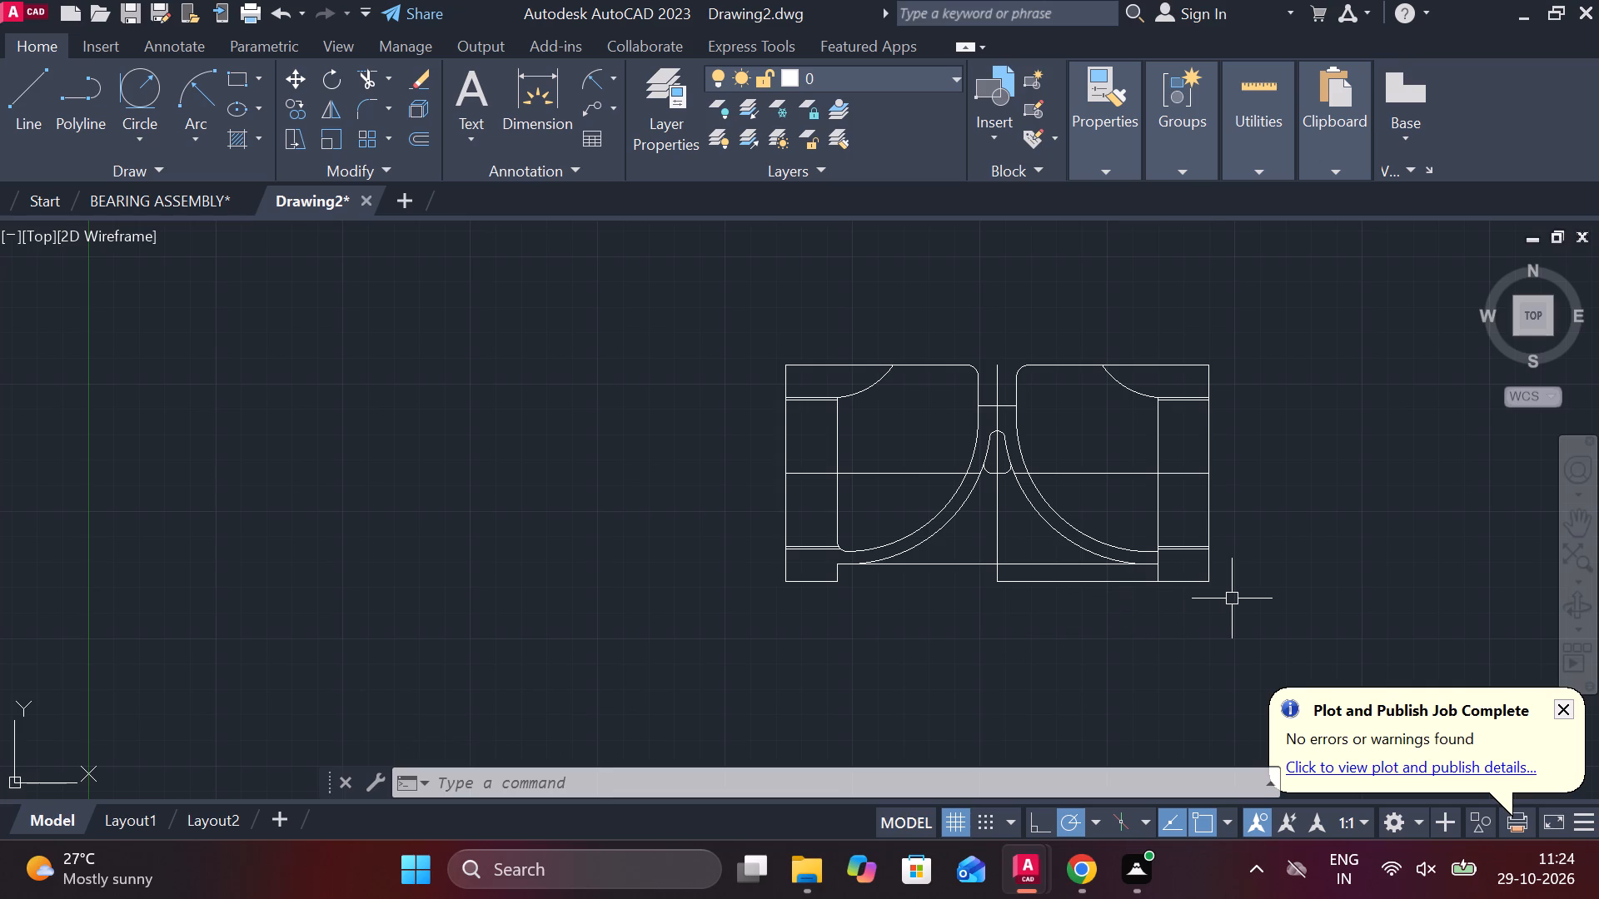
pyautogui.scroll(1, 828, 568)
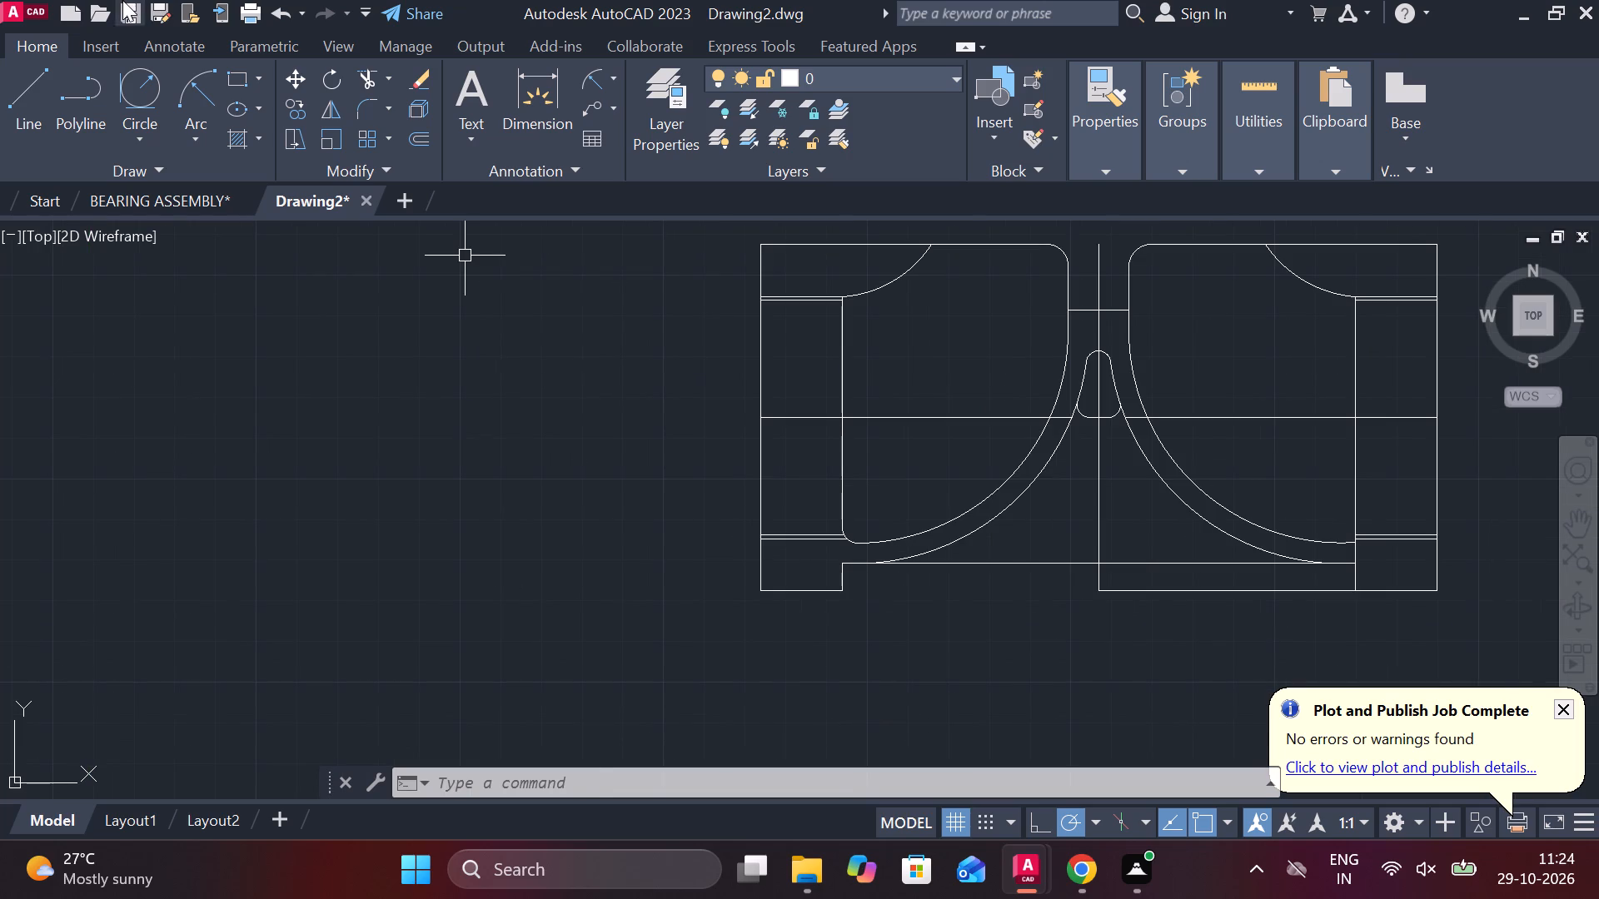
pyautogui.scroll(3, 824, 599)
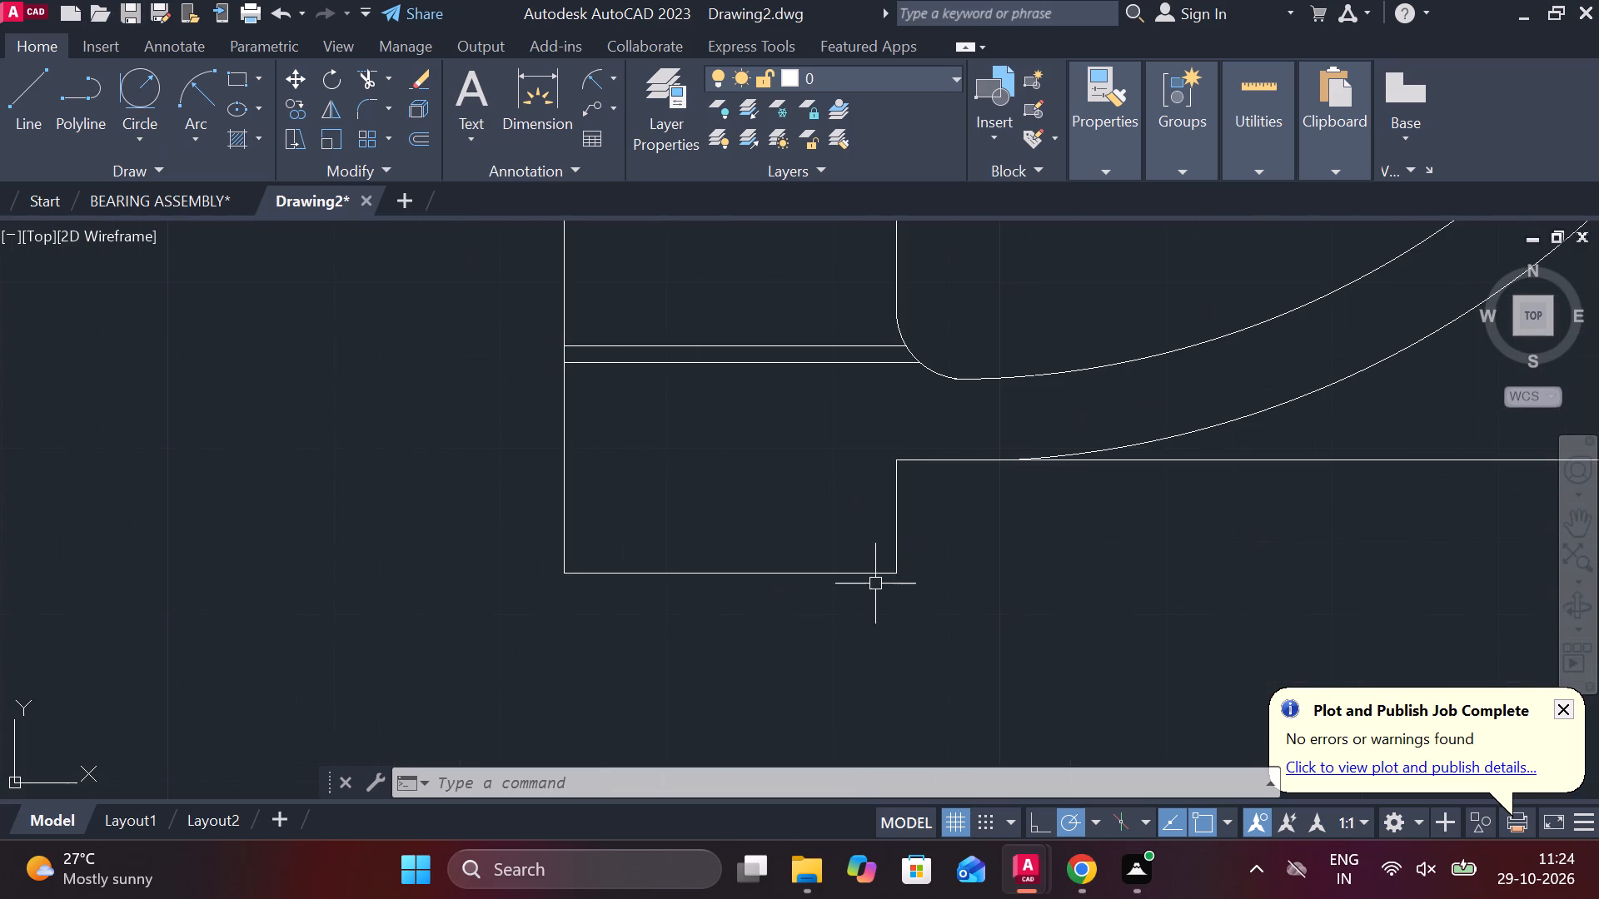
pyautogui.click(147, 110)
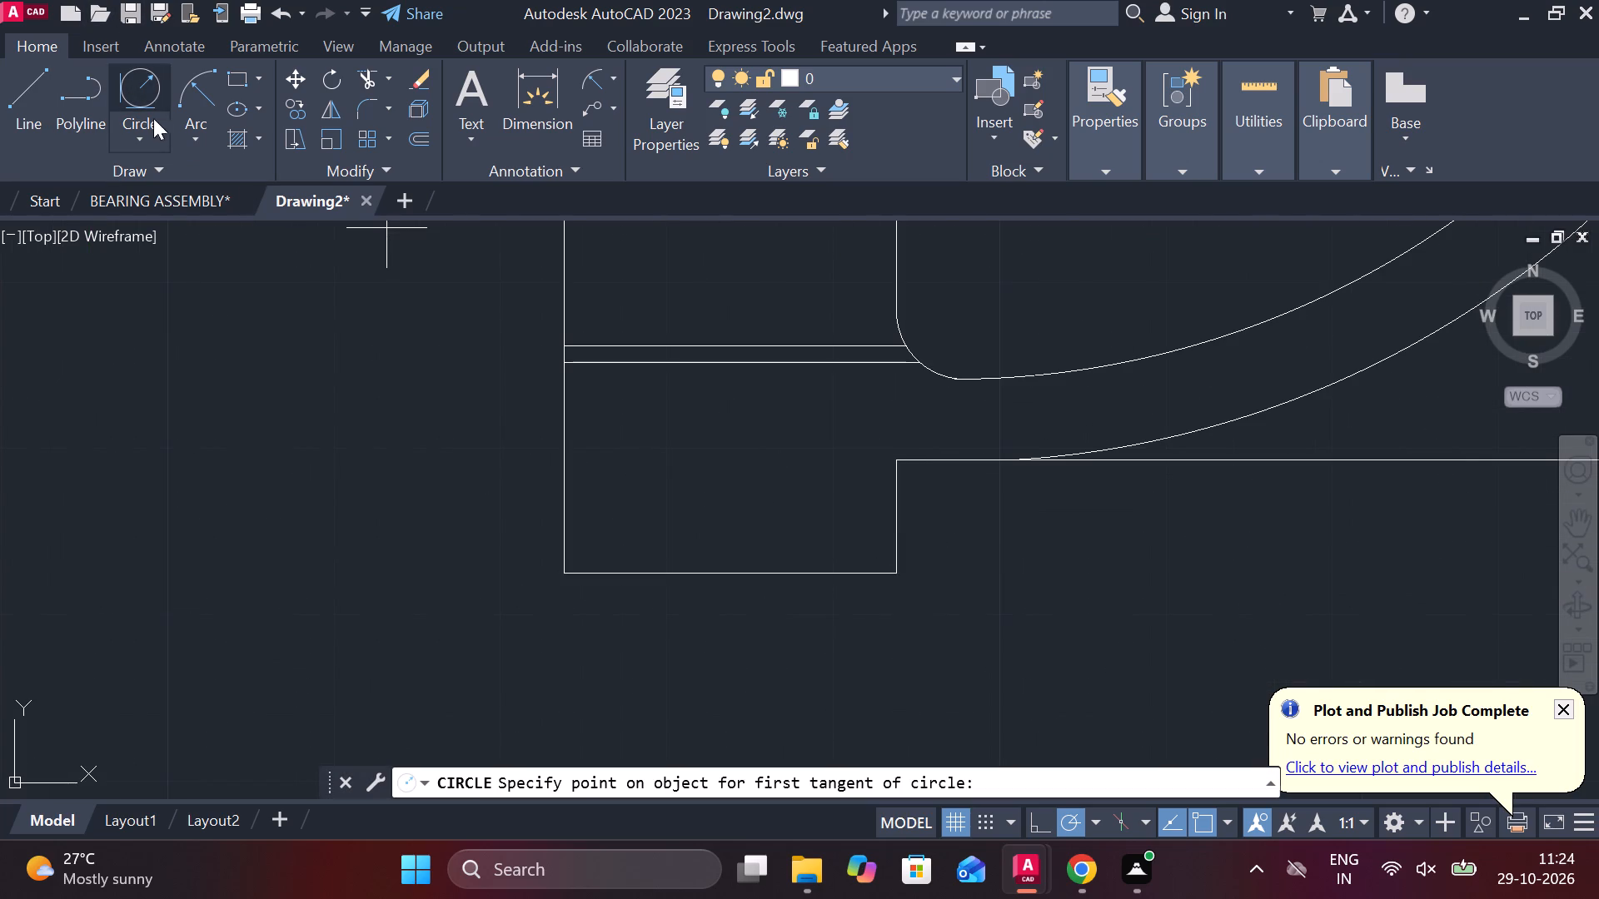
pyautogui.click(944, 454)
pyautogui.click(908, 500)
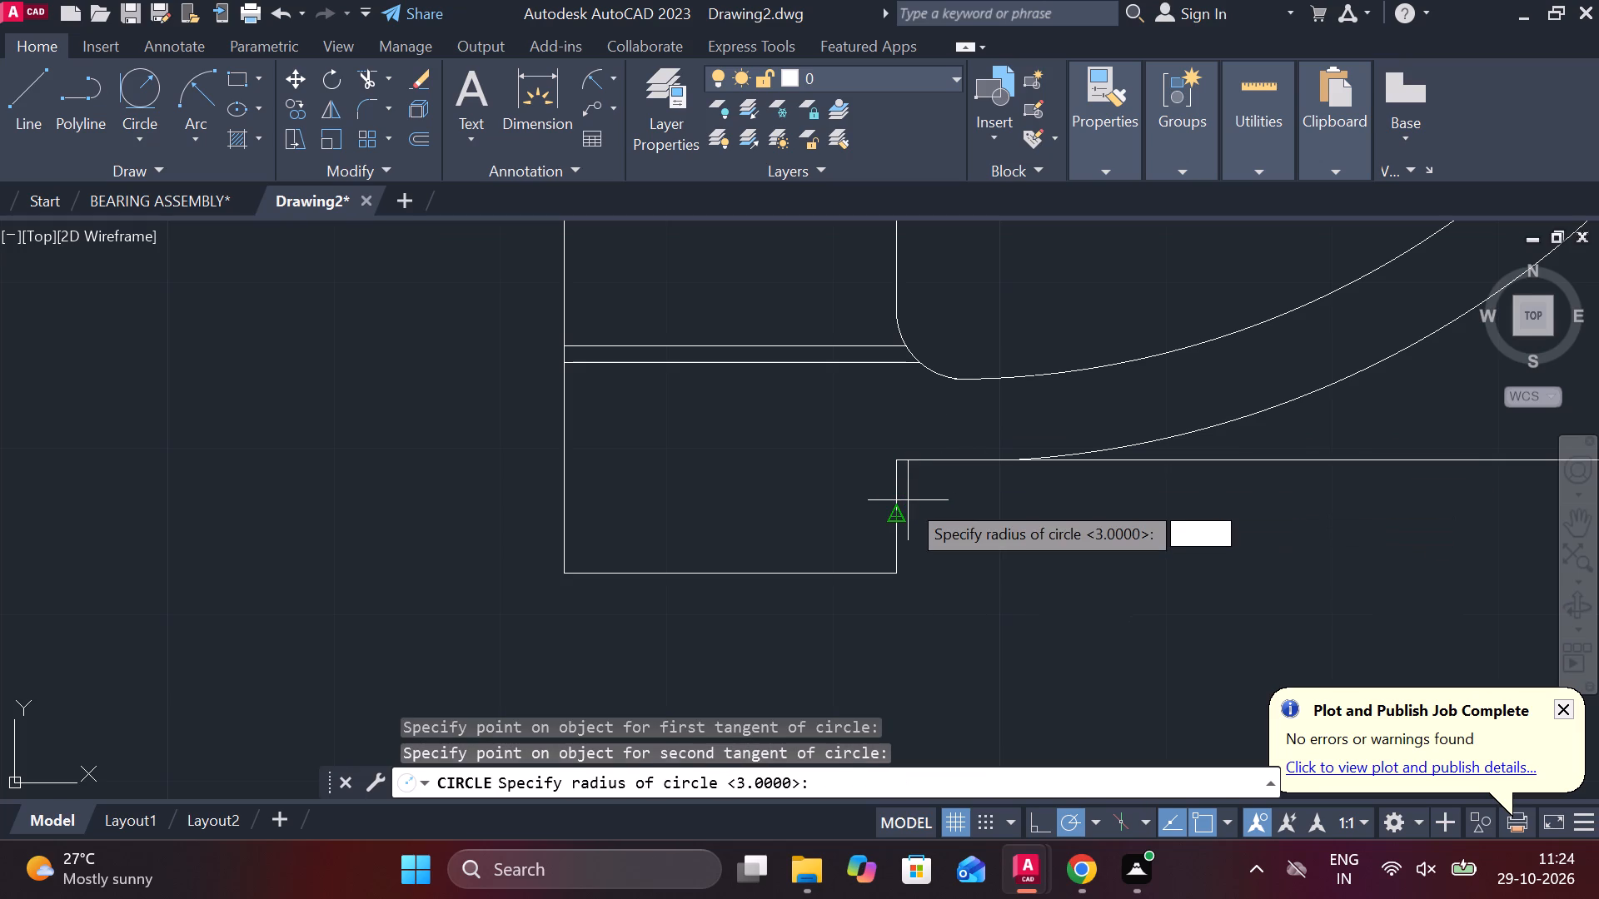
pyautogui.write('7')
pyautogui.press('space')
pyautogui.scroll(-3, 914, 520)
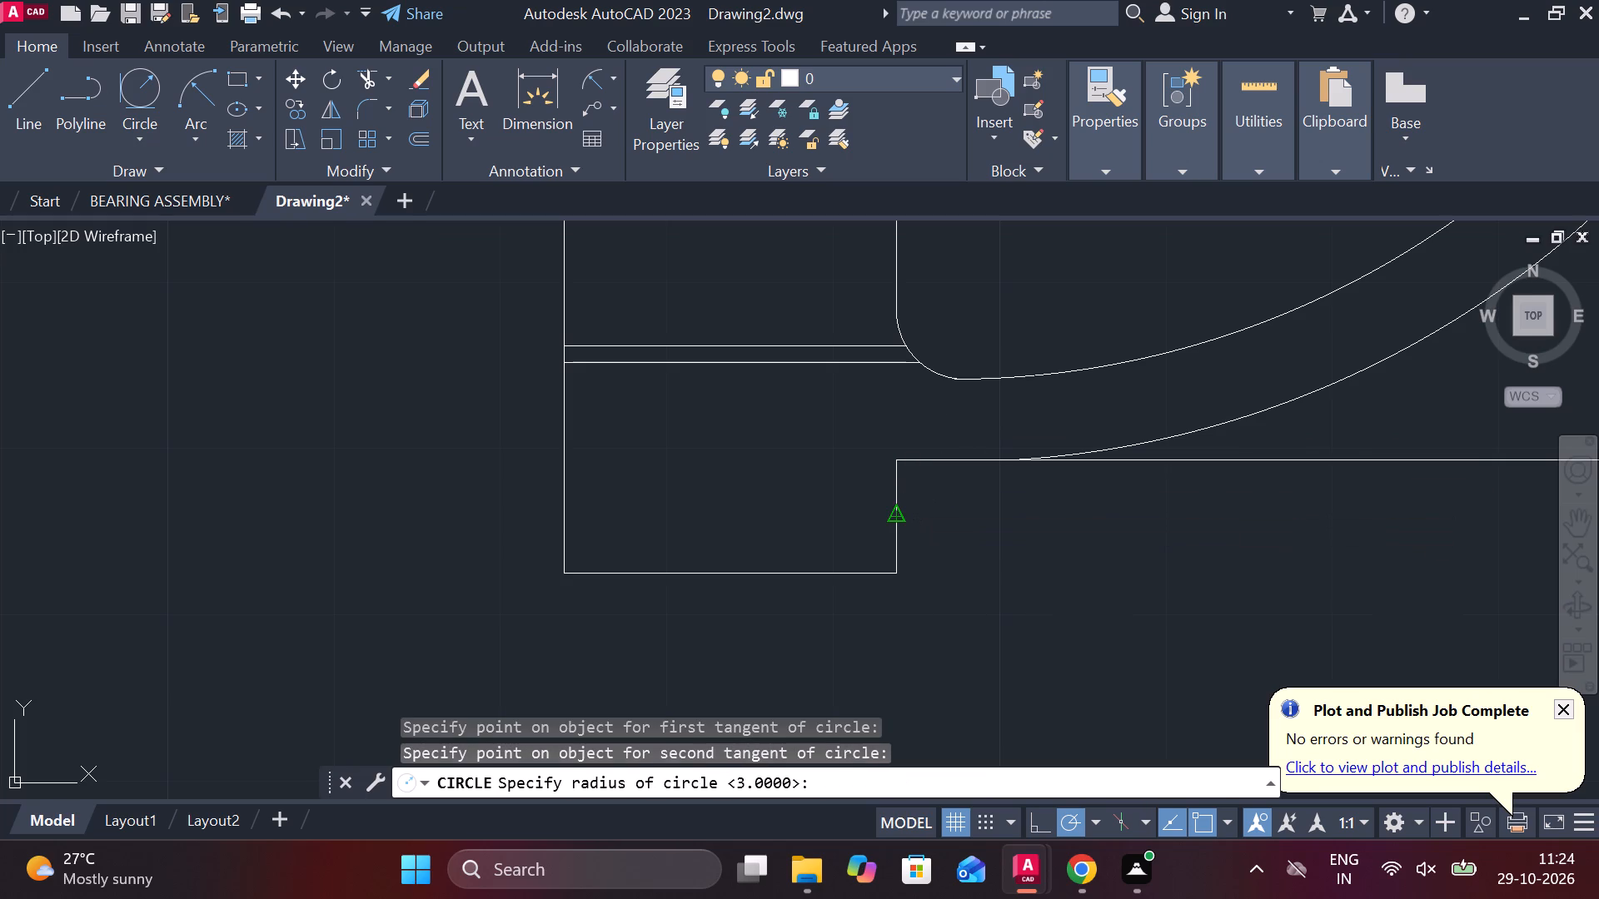
pyautogui.press('space')
pyautogui.scroll(1, 1083, 529)
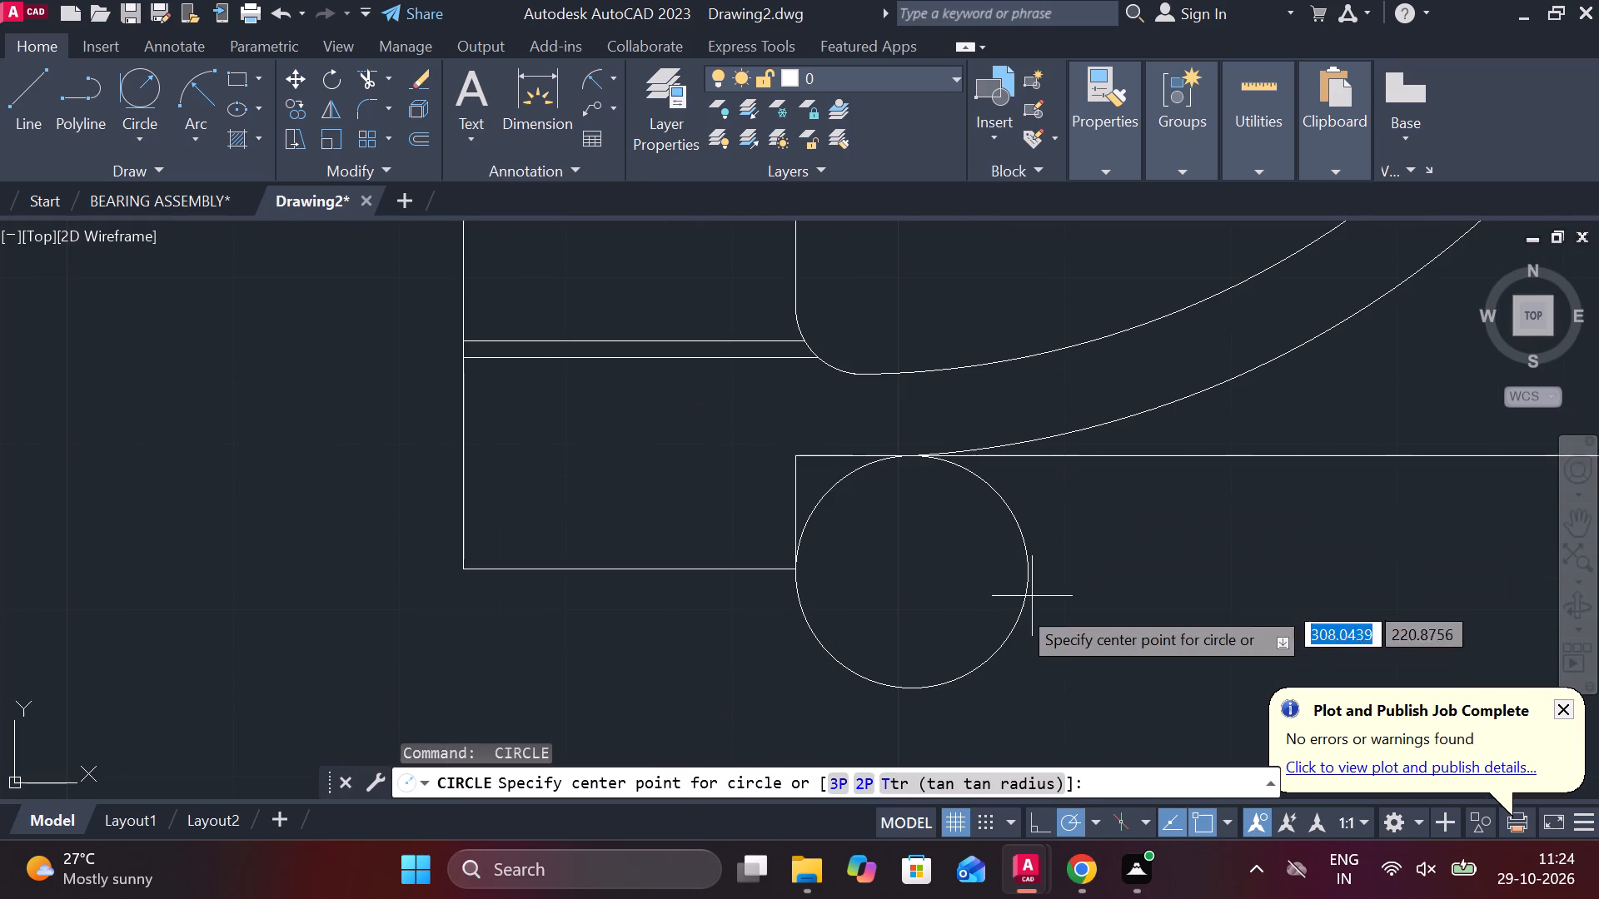
pyautogui.press('Escape')
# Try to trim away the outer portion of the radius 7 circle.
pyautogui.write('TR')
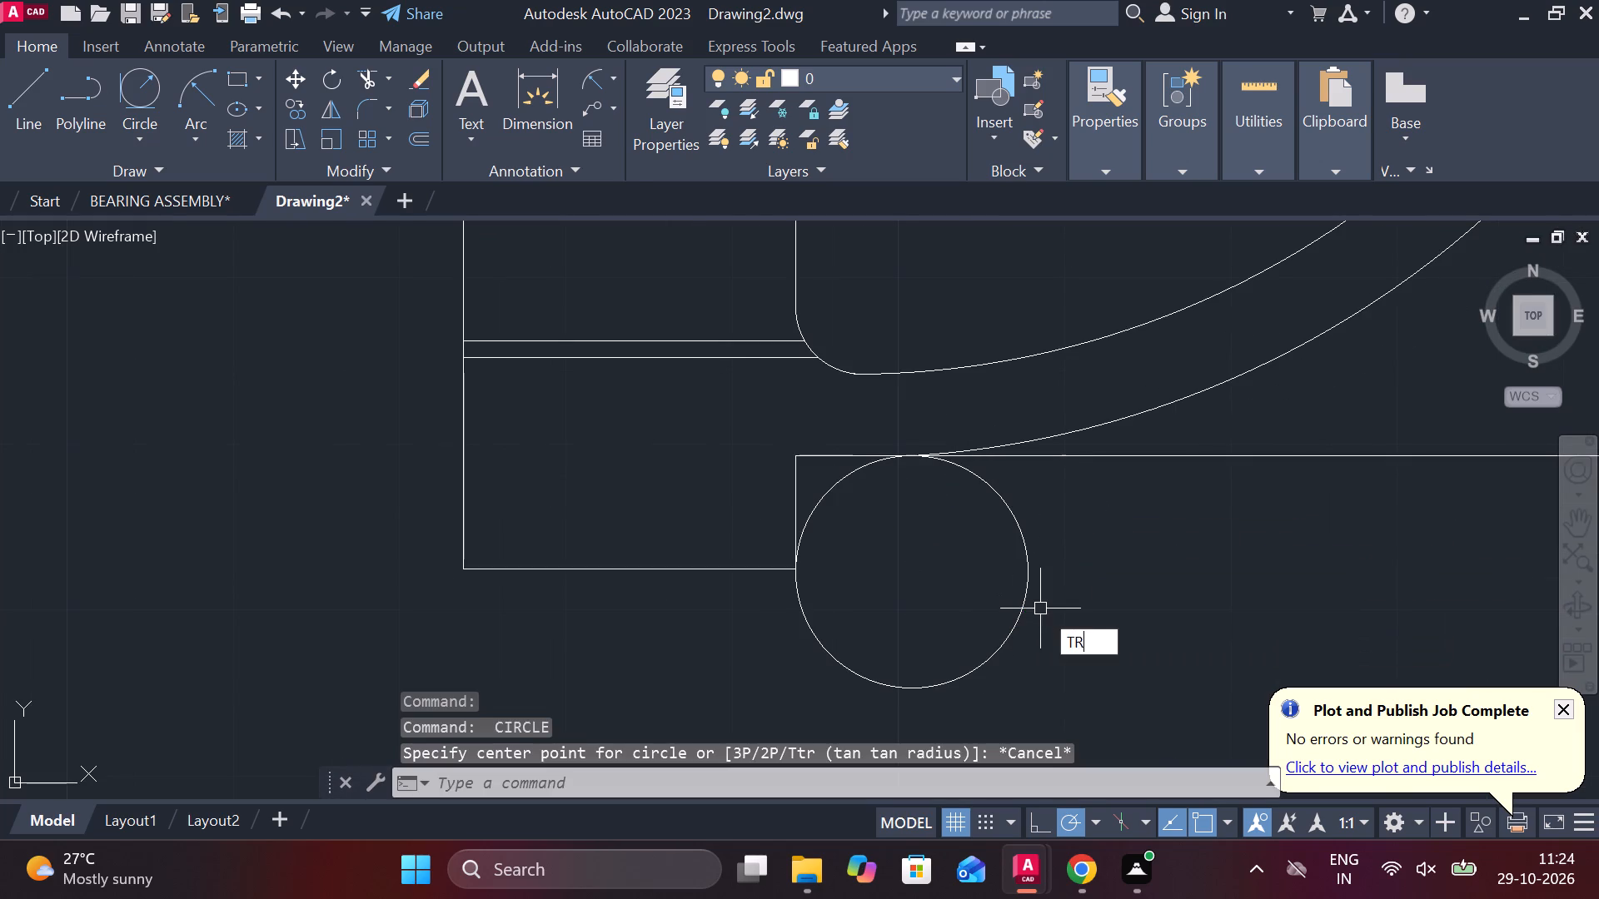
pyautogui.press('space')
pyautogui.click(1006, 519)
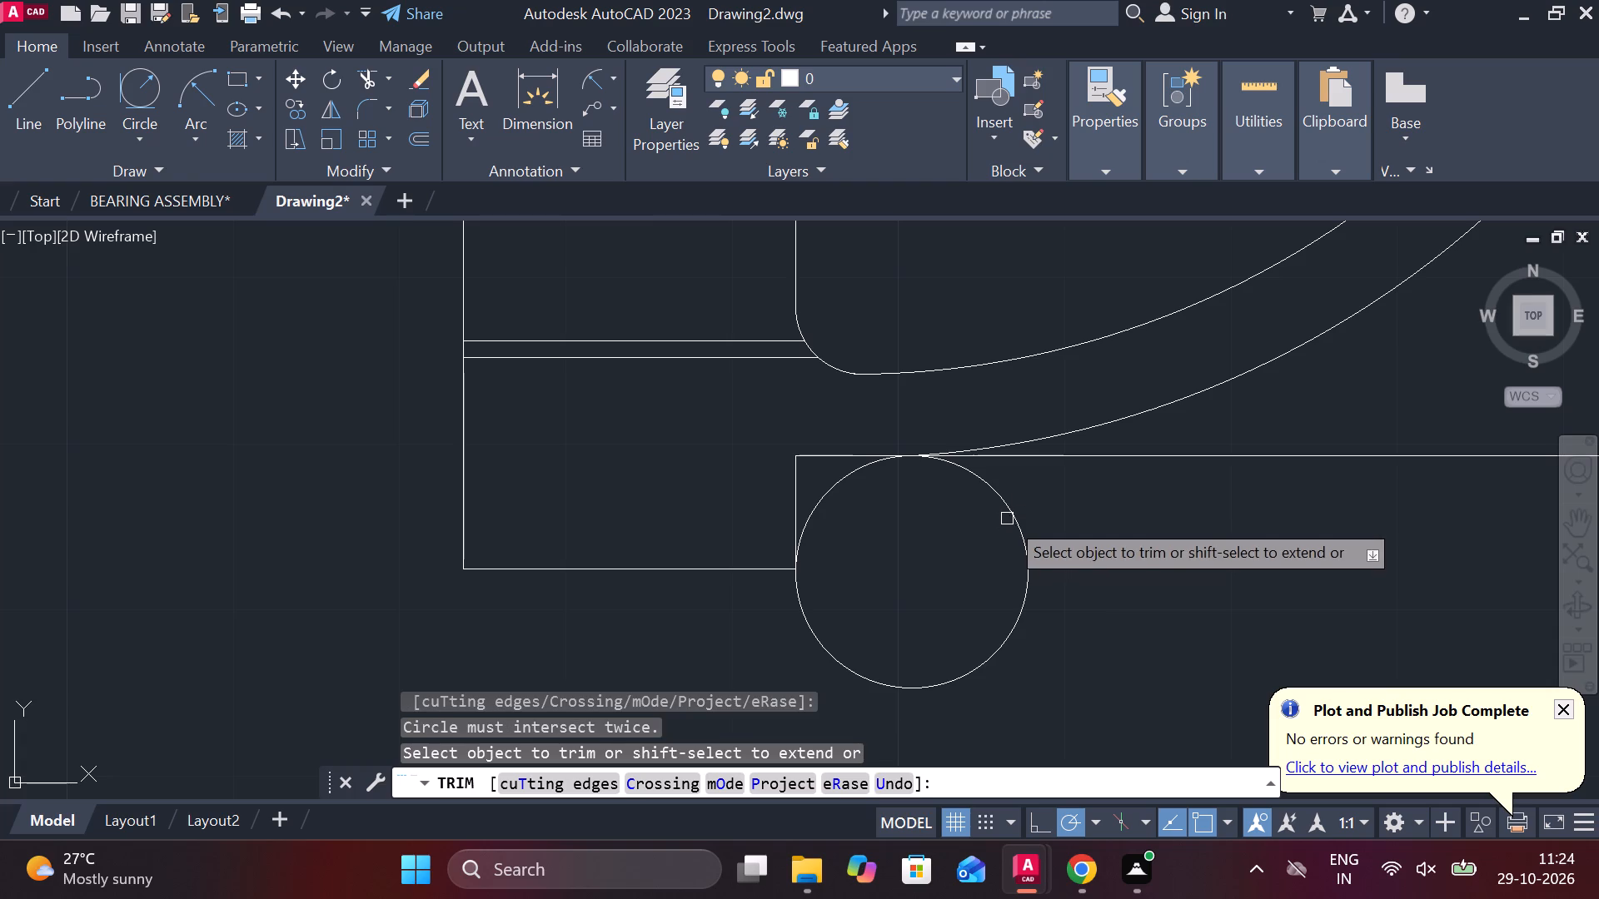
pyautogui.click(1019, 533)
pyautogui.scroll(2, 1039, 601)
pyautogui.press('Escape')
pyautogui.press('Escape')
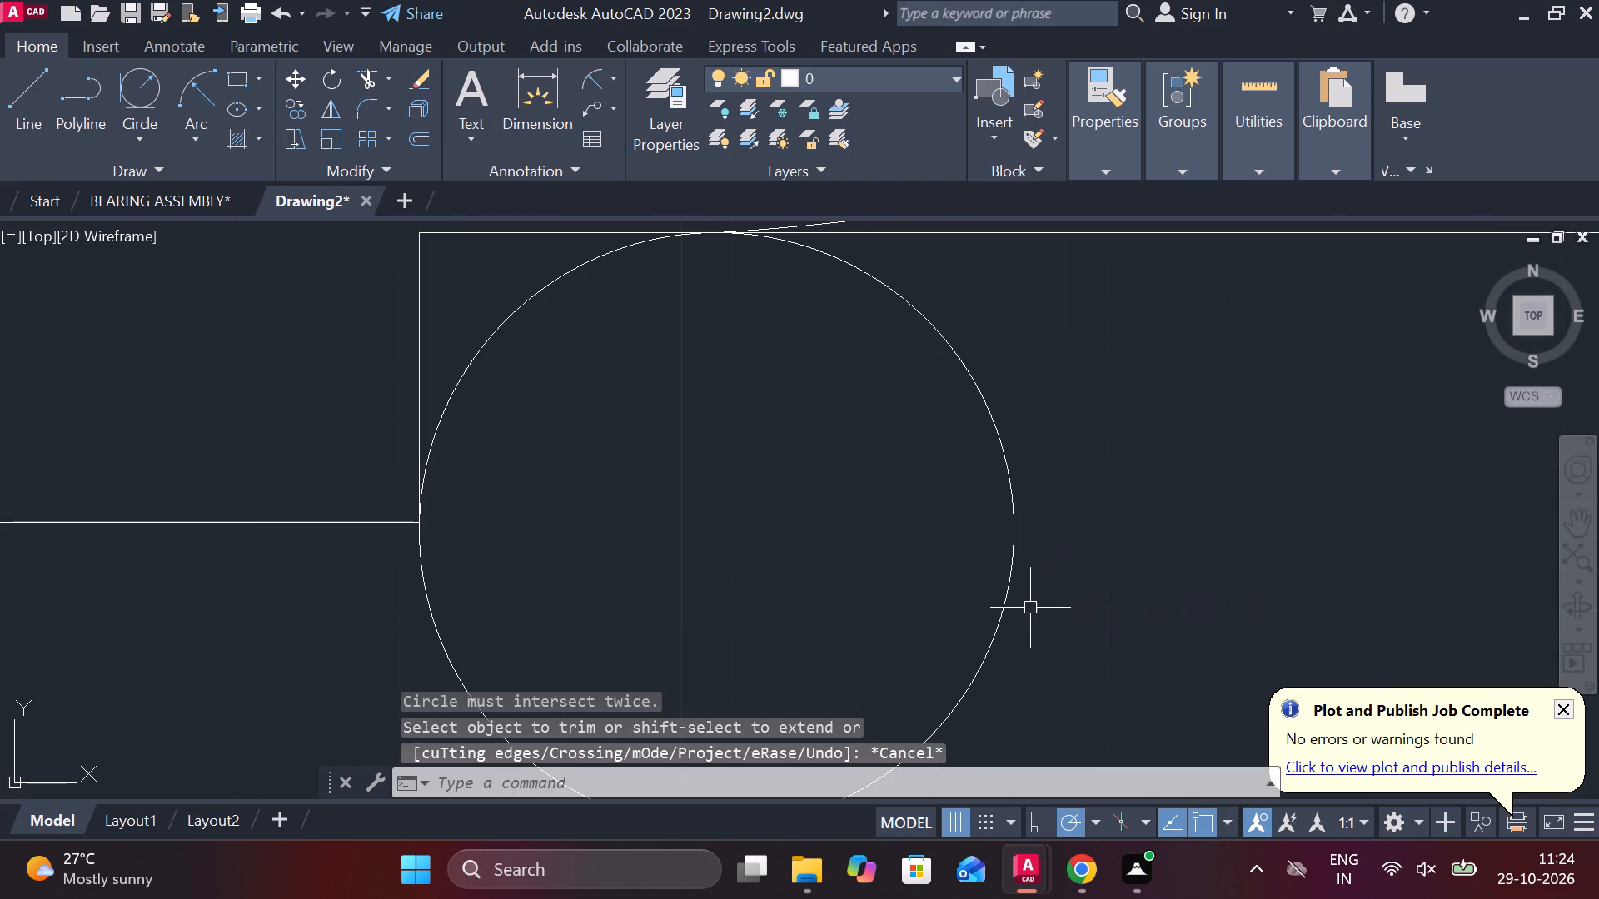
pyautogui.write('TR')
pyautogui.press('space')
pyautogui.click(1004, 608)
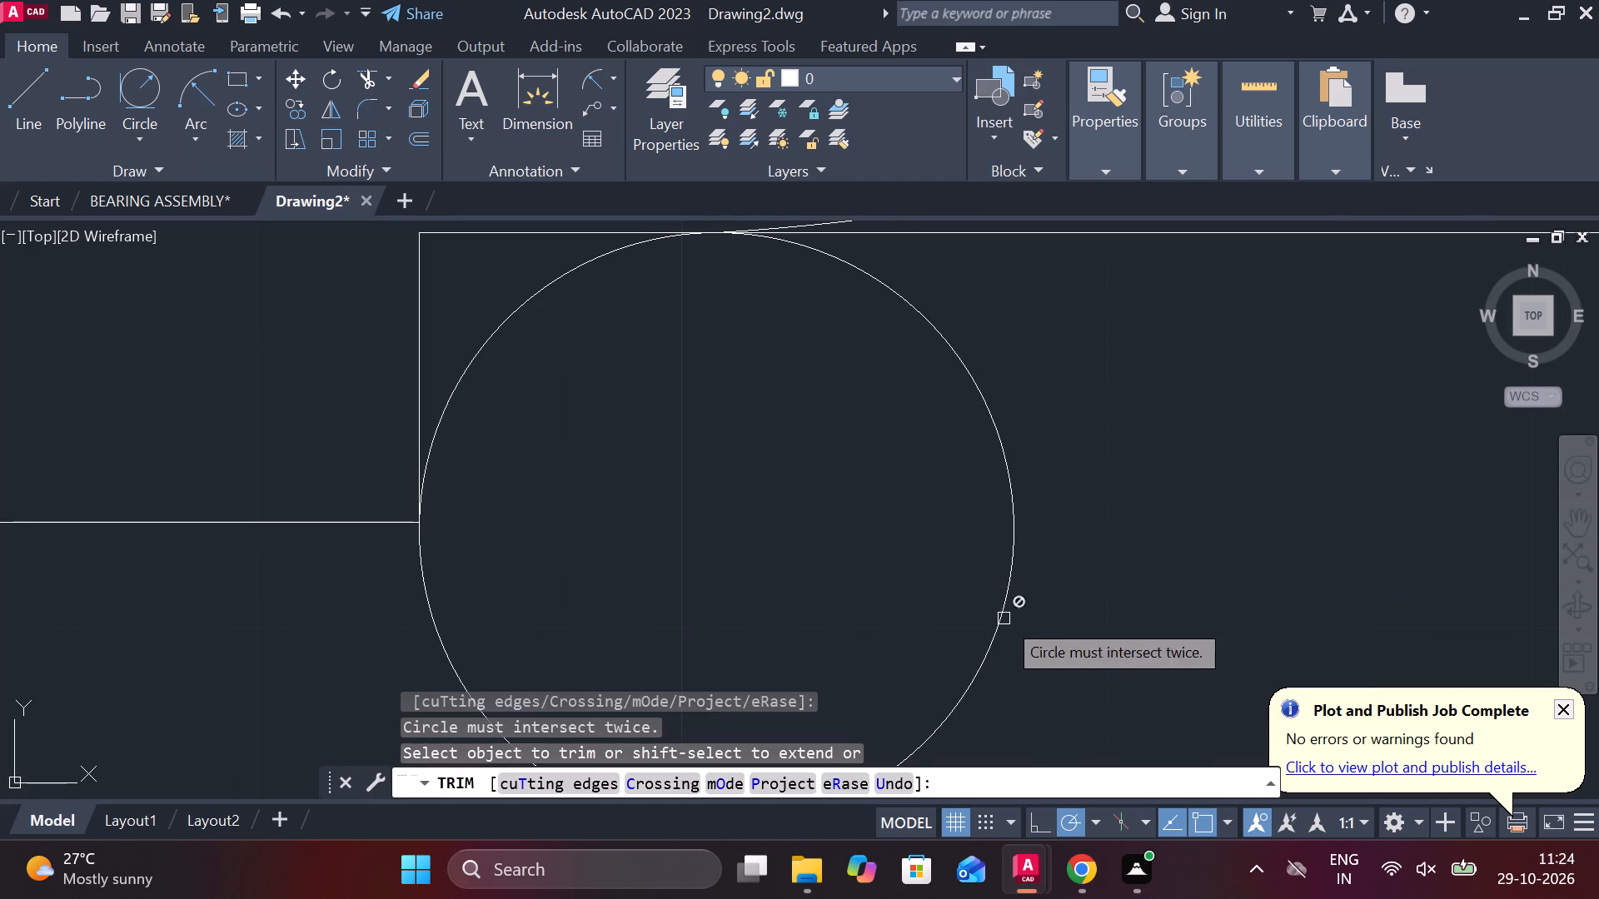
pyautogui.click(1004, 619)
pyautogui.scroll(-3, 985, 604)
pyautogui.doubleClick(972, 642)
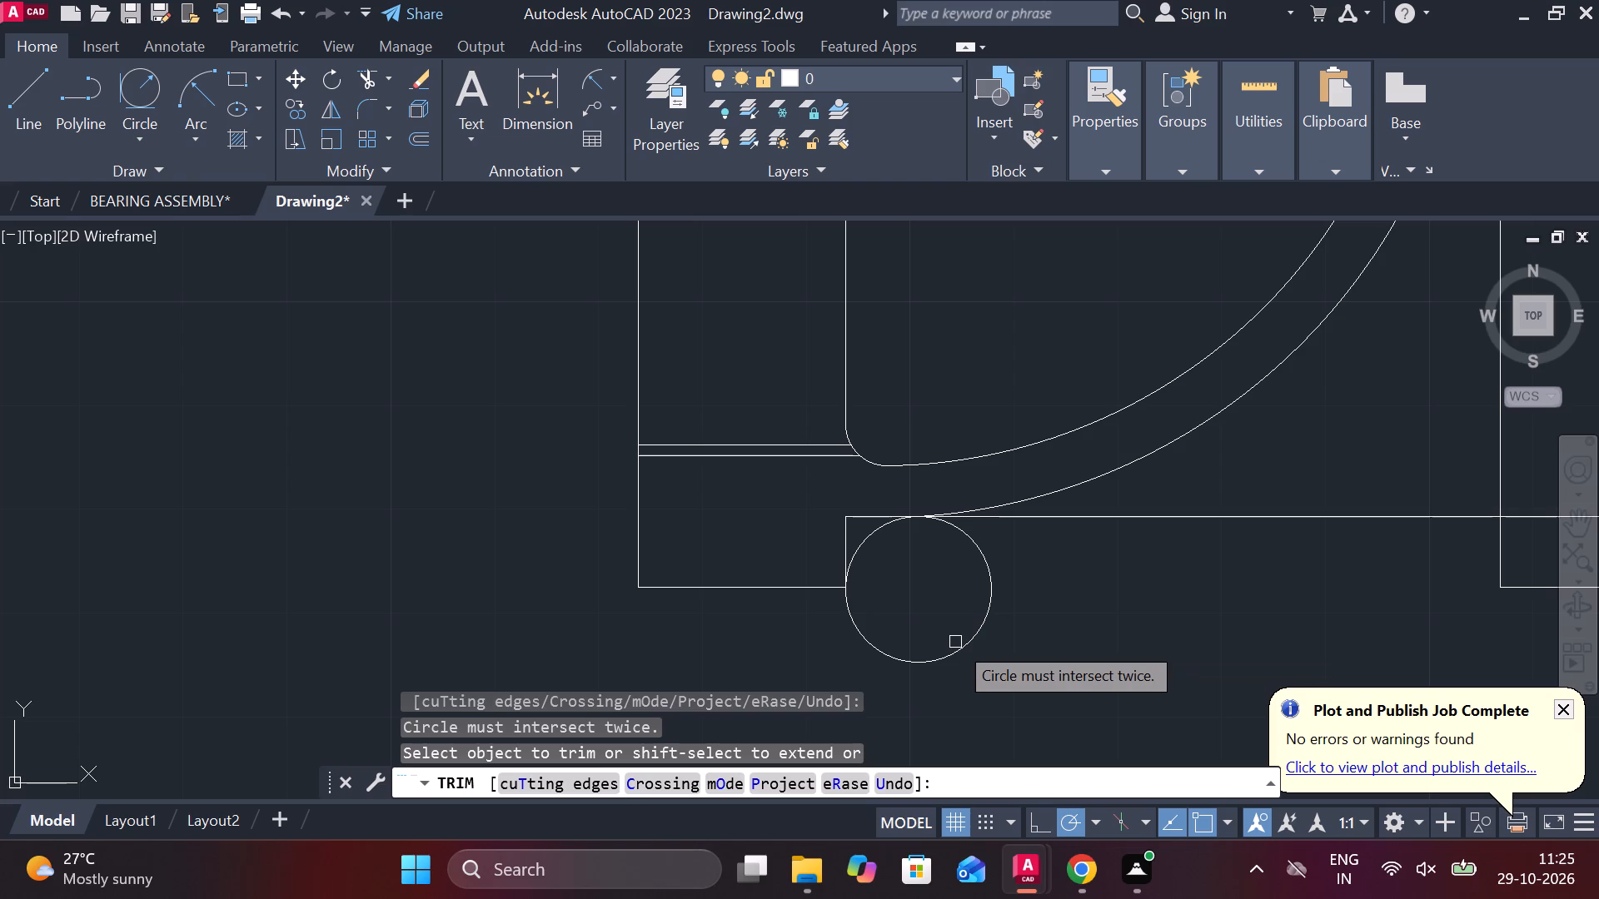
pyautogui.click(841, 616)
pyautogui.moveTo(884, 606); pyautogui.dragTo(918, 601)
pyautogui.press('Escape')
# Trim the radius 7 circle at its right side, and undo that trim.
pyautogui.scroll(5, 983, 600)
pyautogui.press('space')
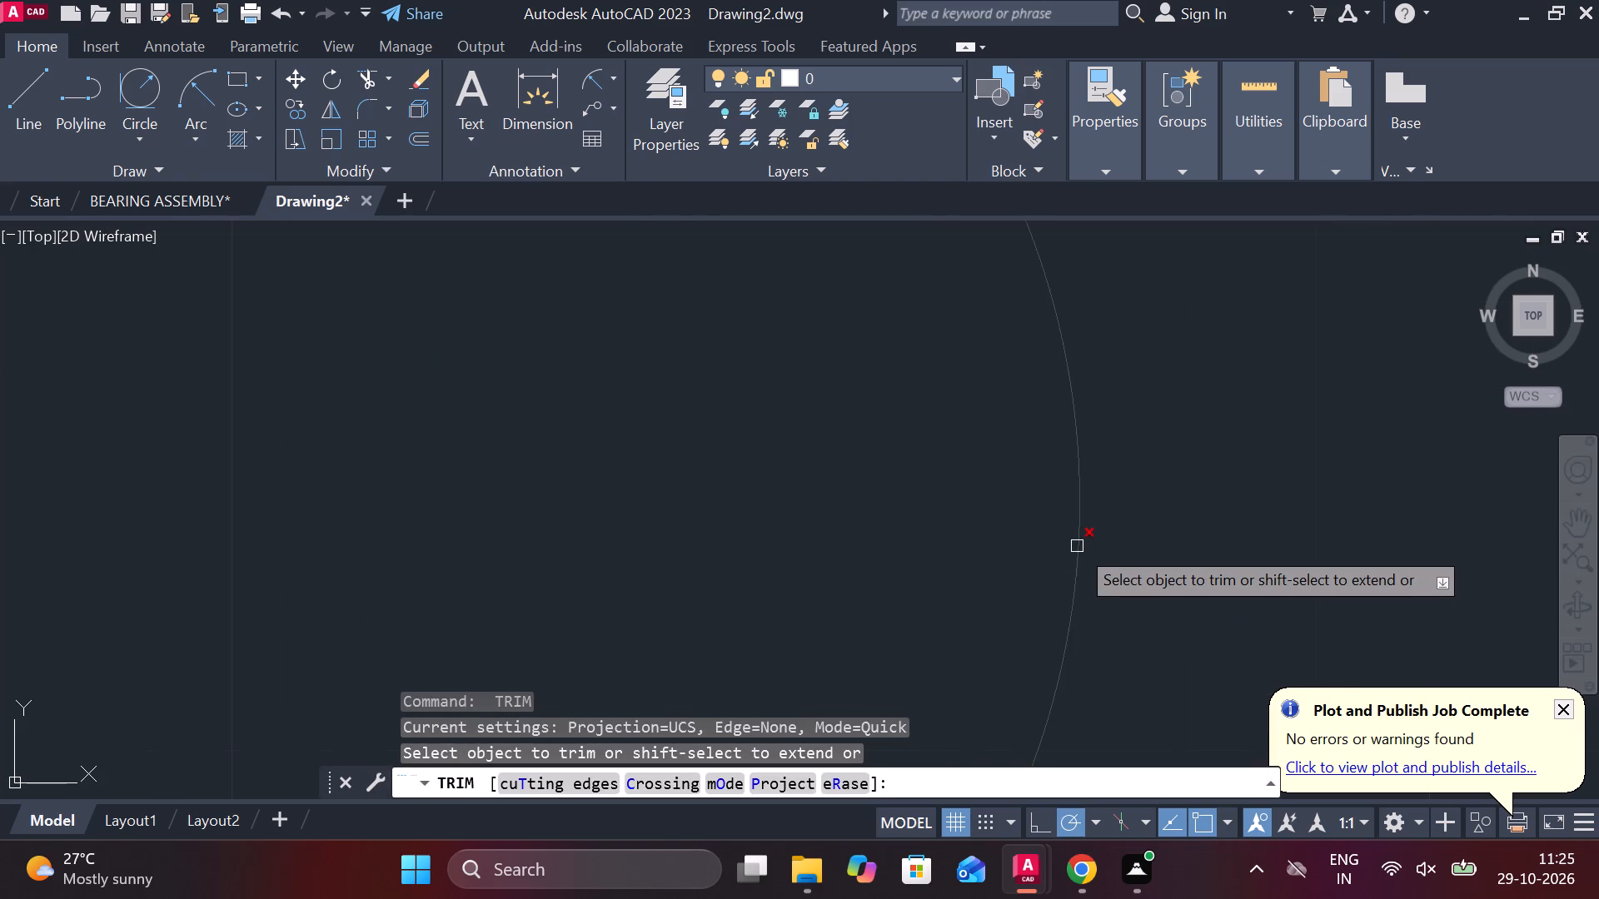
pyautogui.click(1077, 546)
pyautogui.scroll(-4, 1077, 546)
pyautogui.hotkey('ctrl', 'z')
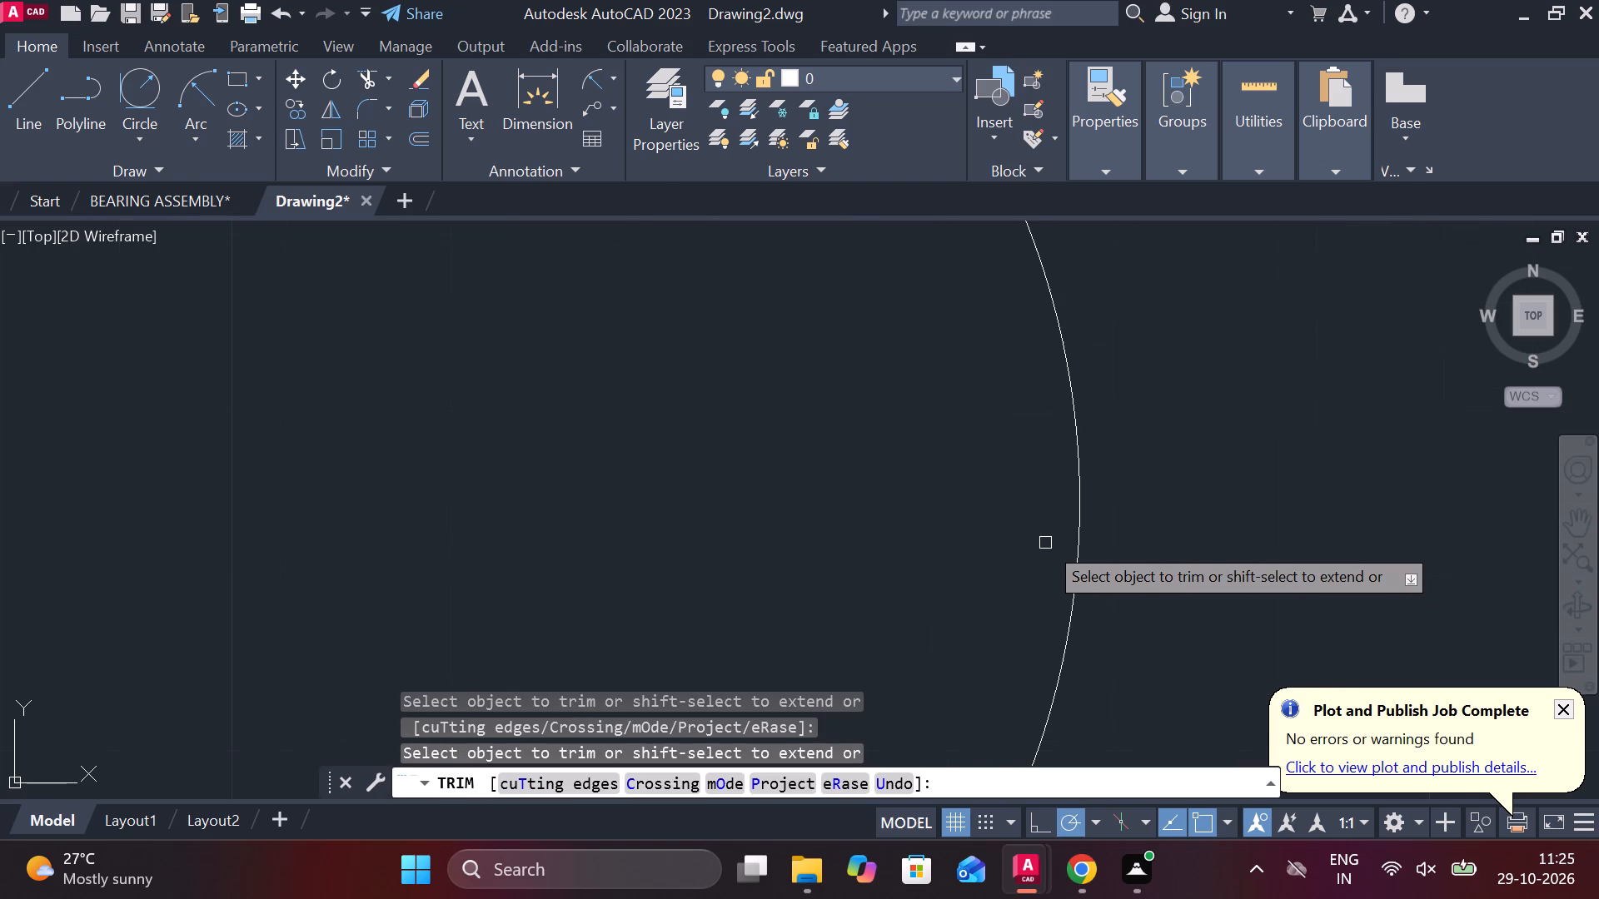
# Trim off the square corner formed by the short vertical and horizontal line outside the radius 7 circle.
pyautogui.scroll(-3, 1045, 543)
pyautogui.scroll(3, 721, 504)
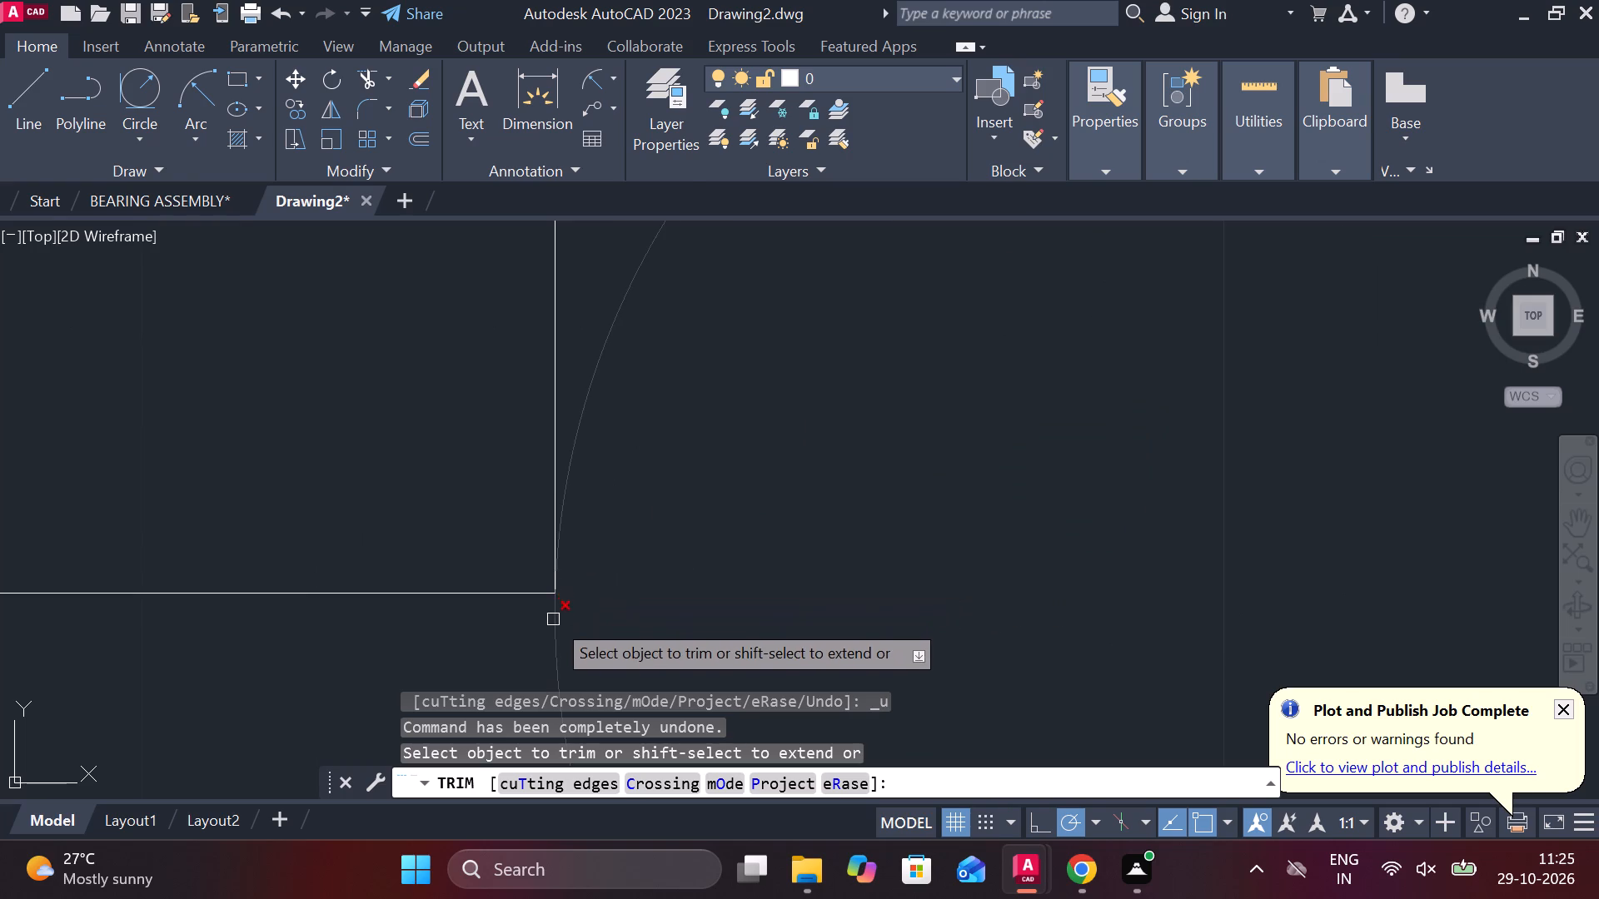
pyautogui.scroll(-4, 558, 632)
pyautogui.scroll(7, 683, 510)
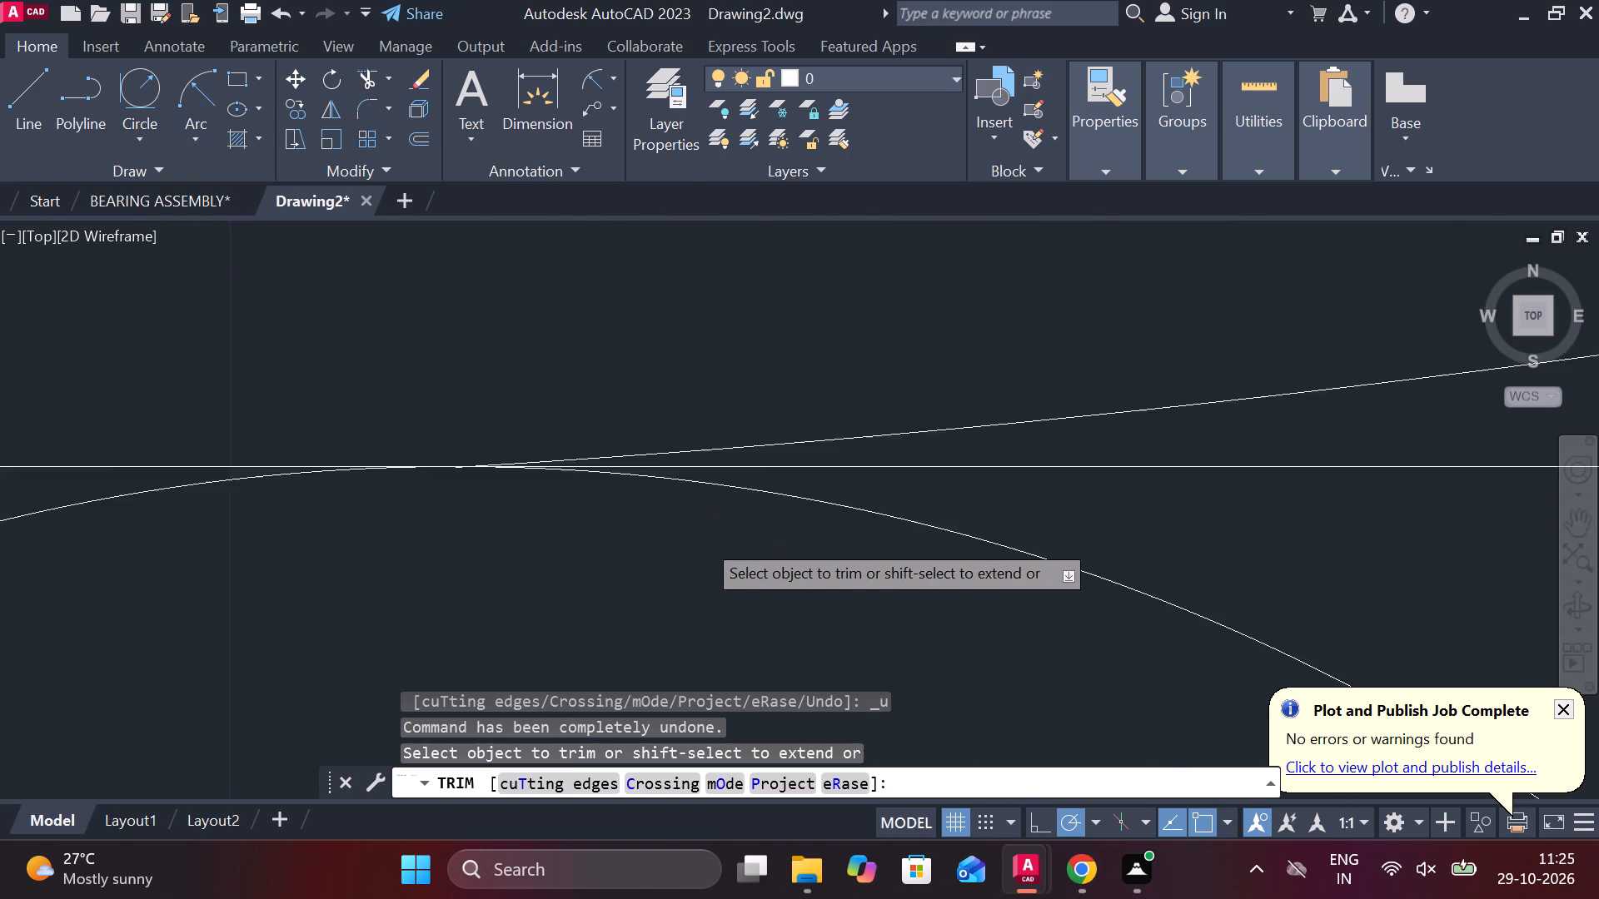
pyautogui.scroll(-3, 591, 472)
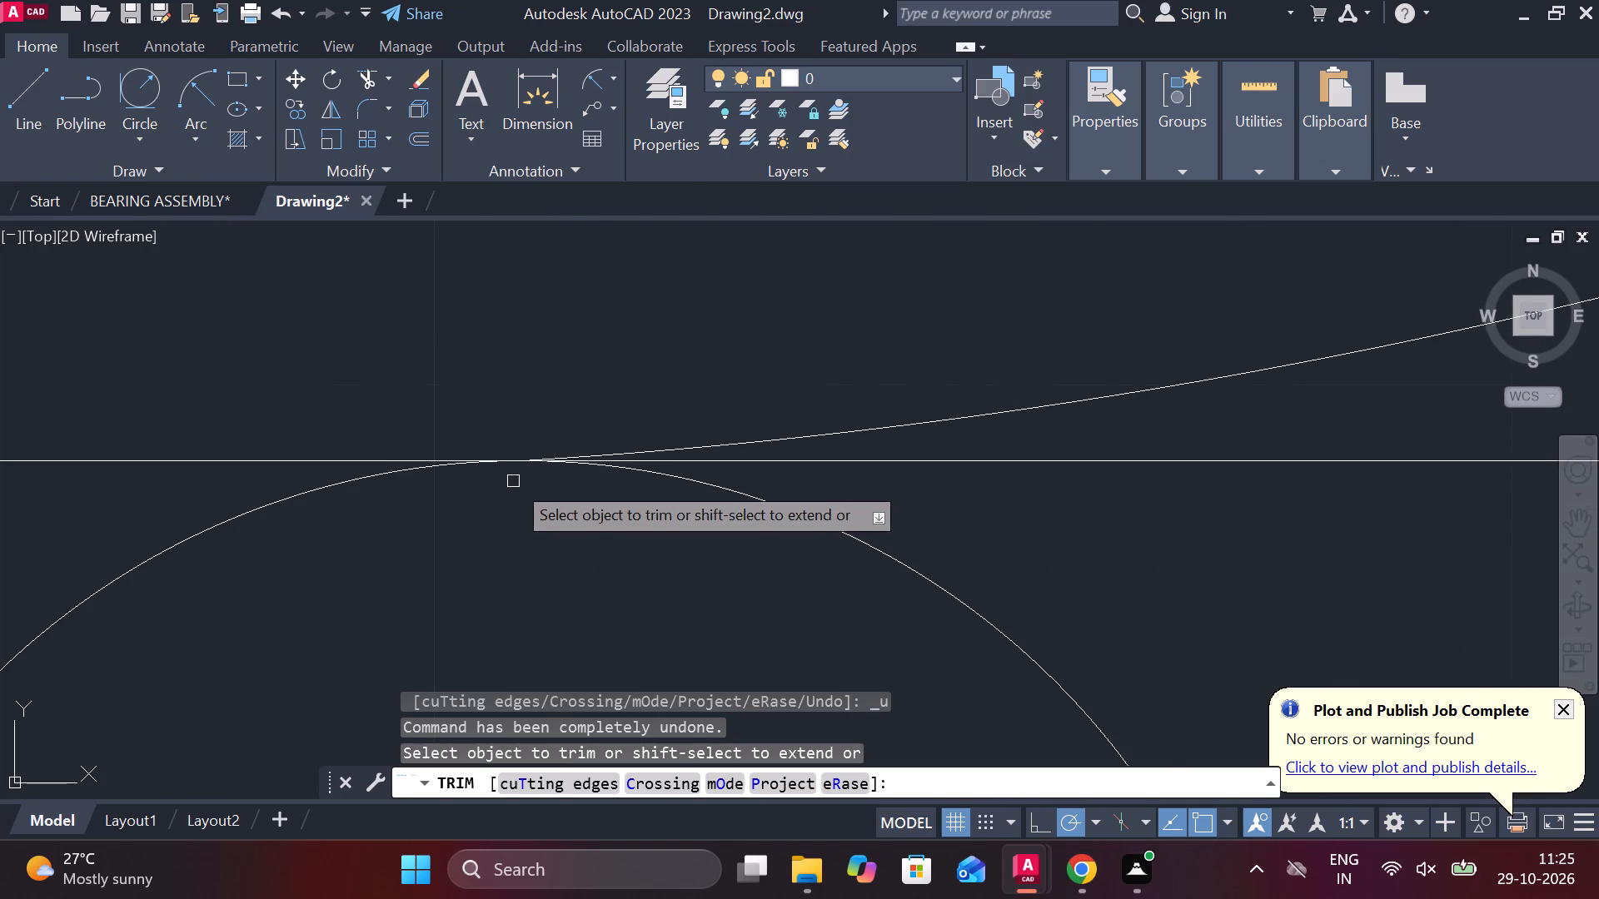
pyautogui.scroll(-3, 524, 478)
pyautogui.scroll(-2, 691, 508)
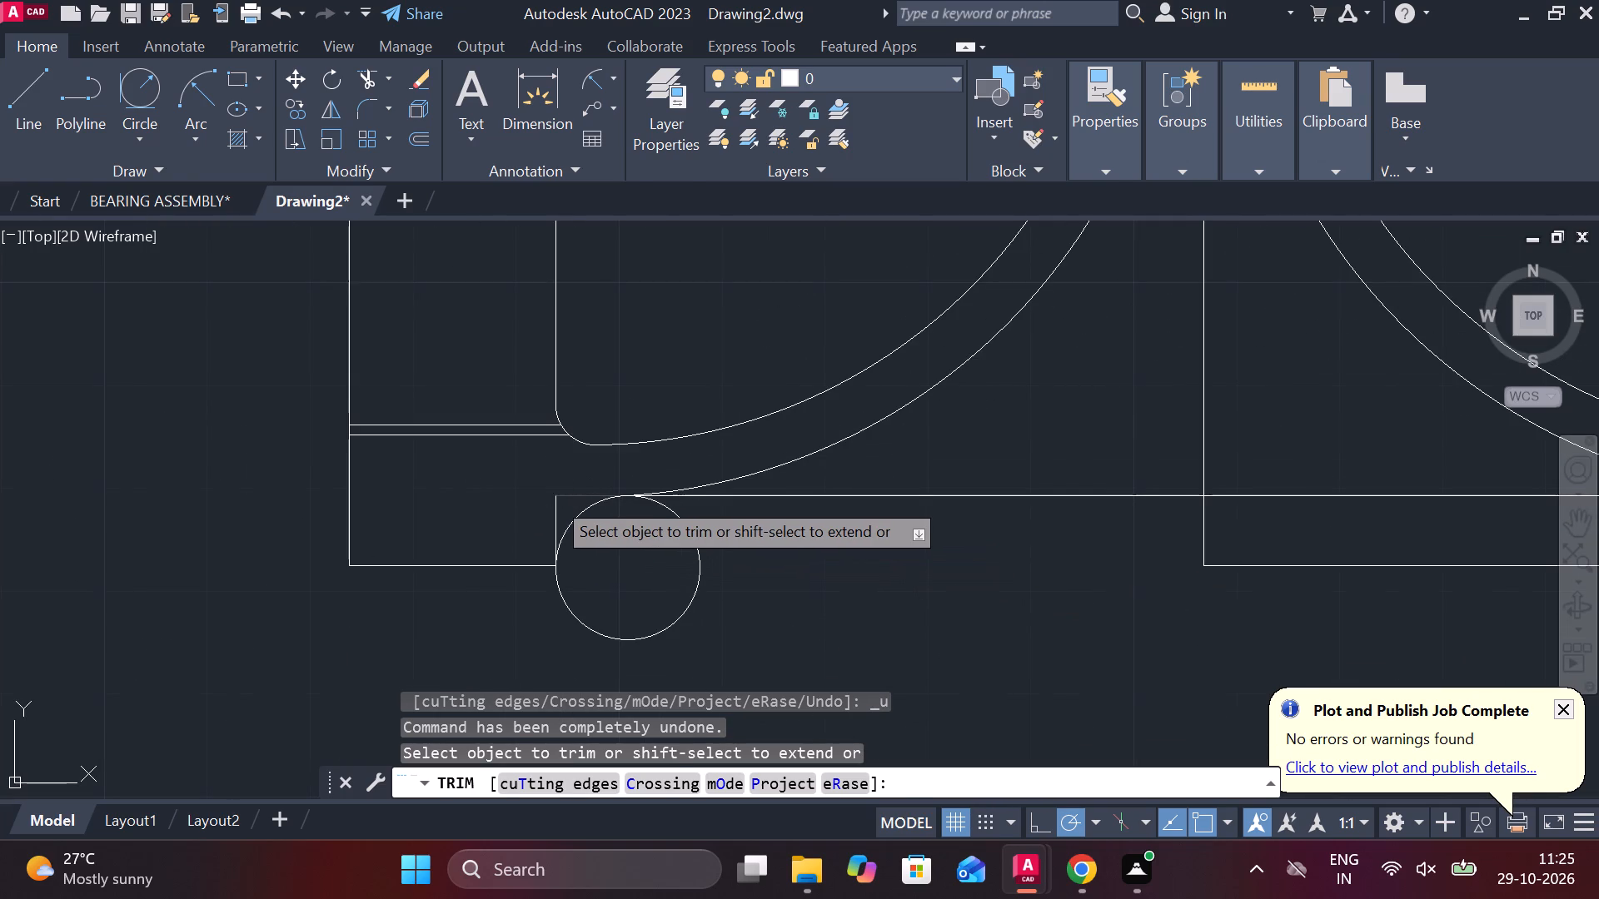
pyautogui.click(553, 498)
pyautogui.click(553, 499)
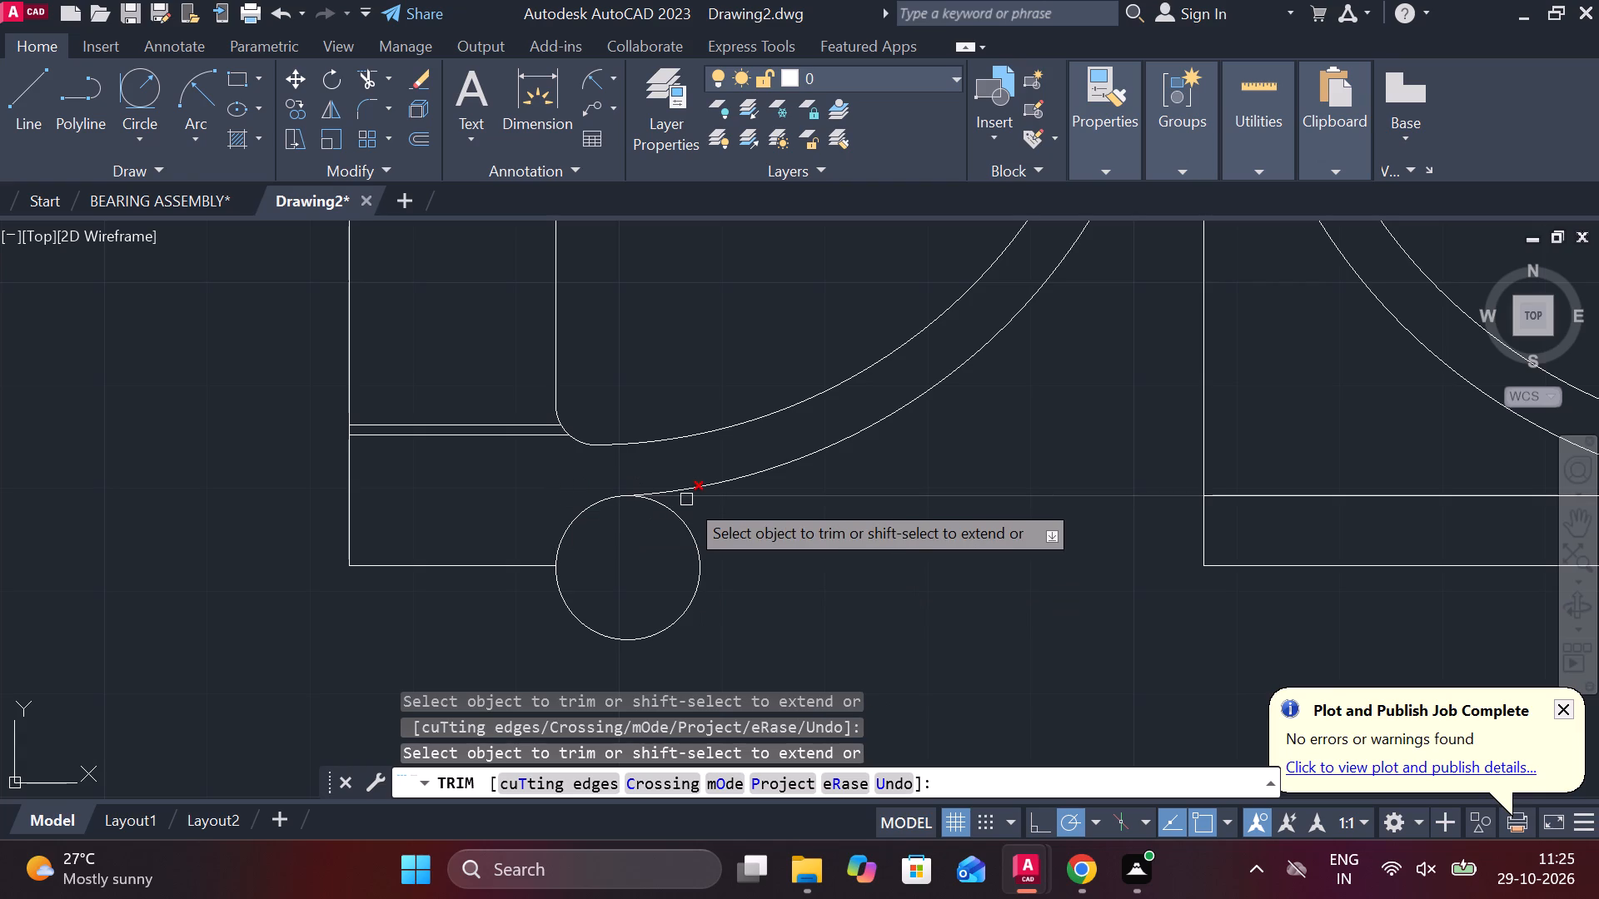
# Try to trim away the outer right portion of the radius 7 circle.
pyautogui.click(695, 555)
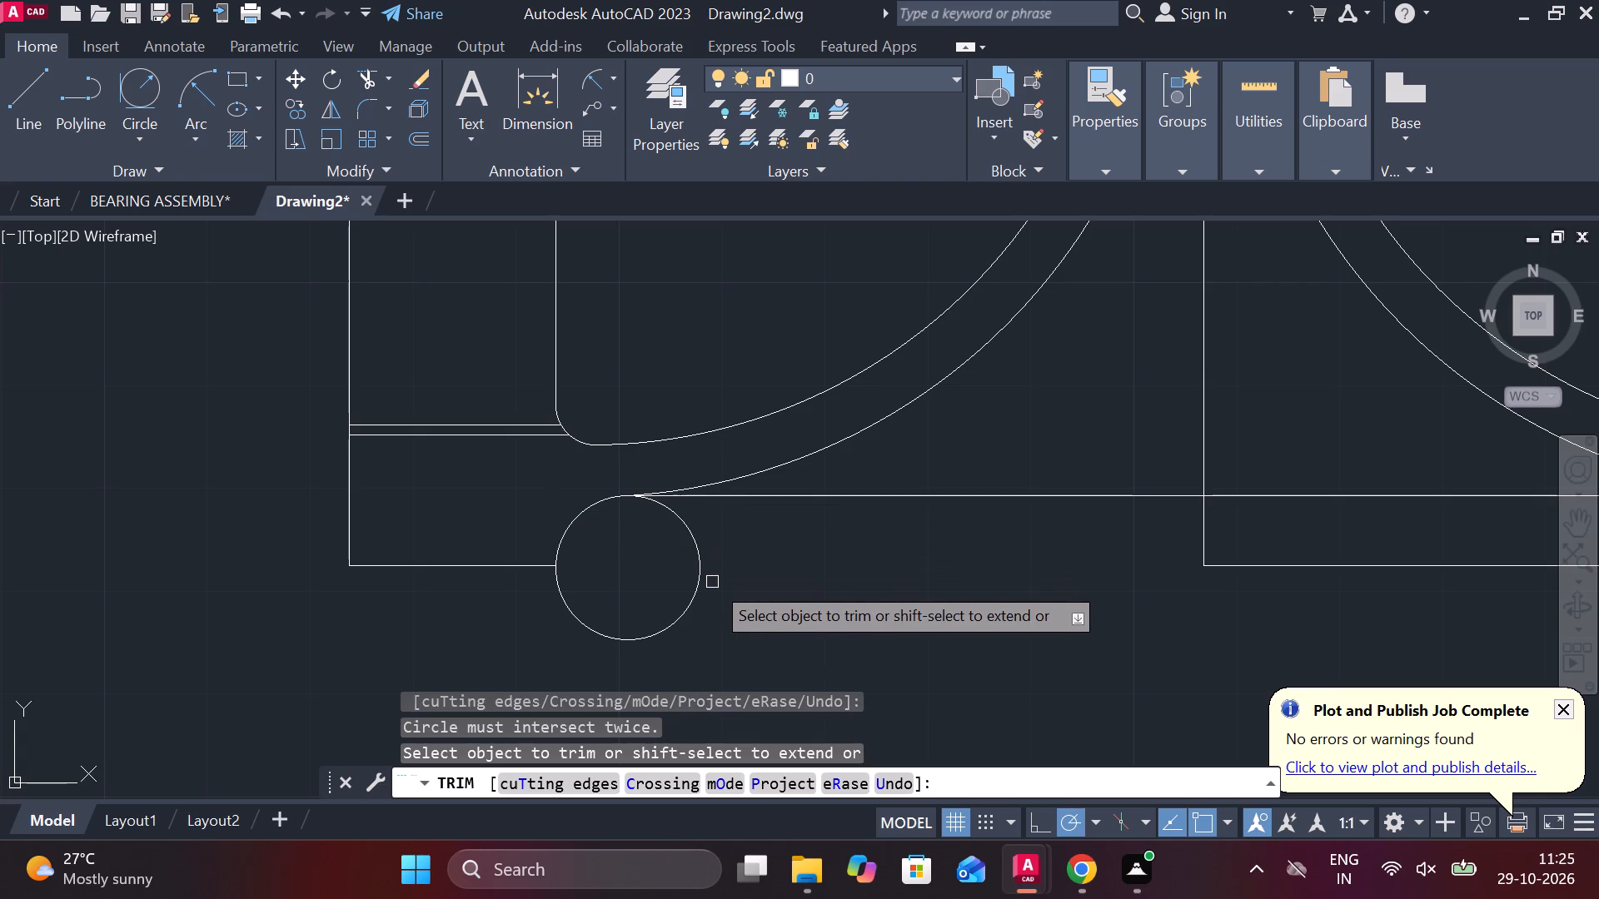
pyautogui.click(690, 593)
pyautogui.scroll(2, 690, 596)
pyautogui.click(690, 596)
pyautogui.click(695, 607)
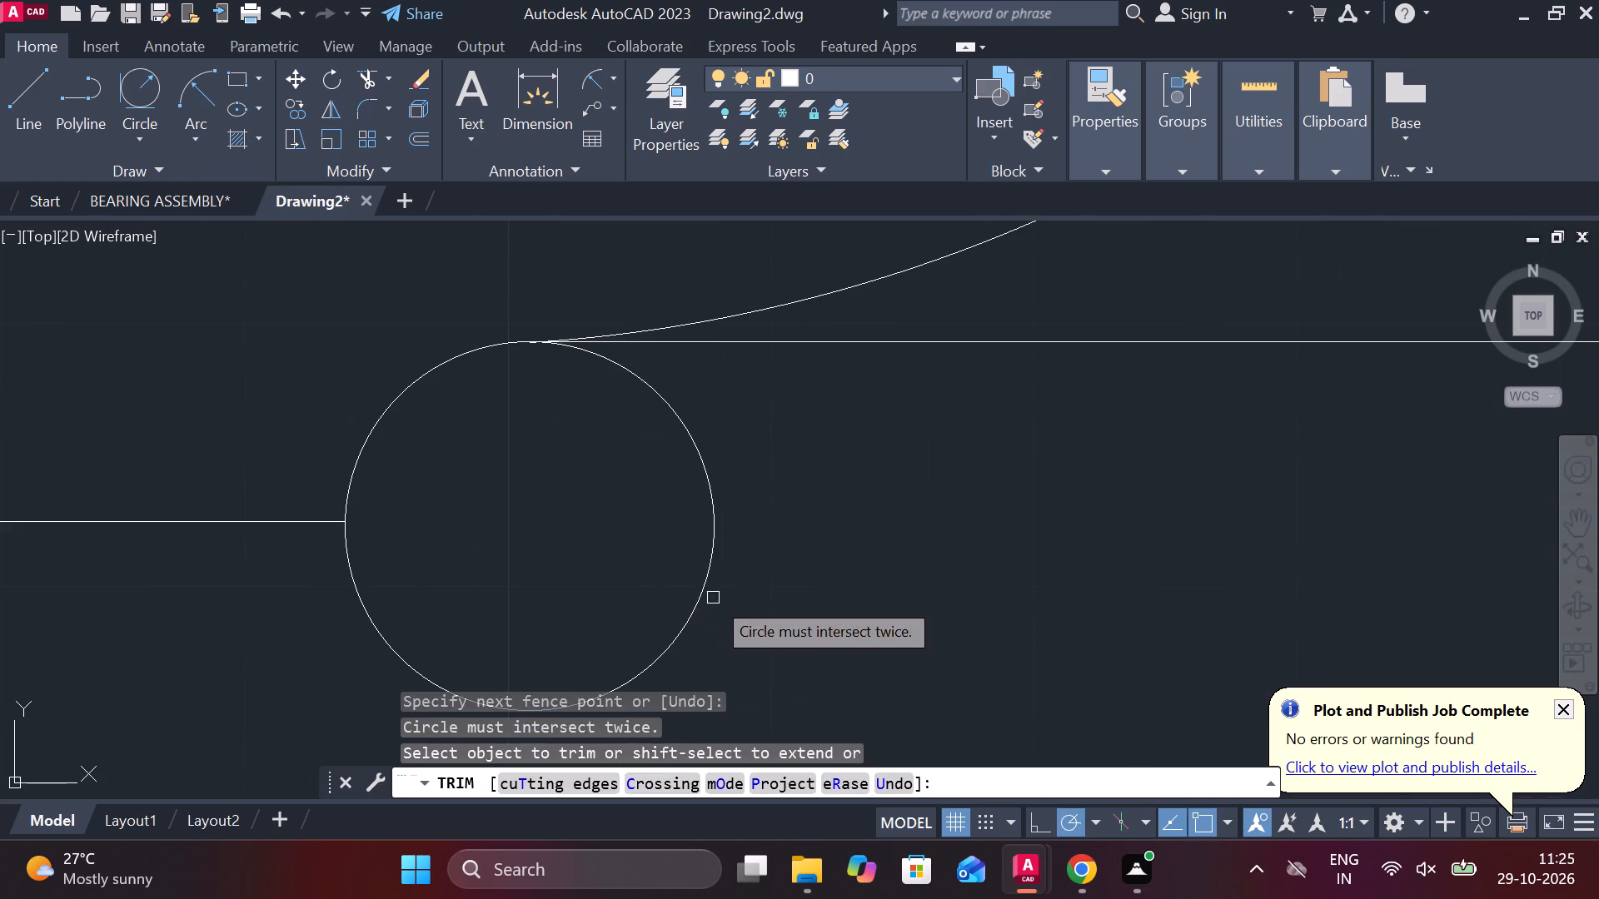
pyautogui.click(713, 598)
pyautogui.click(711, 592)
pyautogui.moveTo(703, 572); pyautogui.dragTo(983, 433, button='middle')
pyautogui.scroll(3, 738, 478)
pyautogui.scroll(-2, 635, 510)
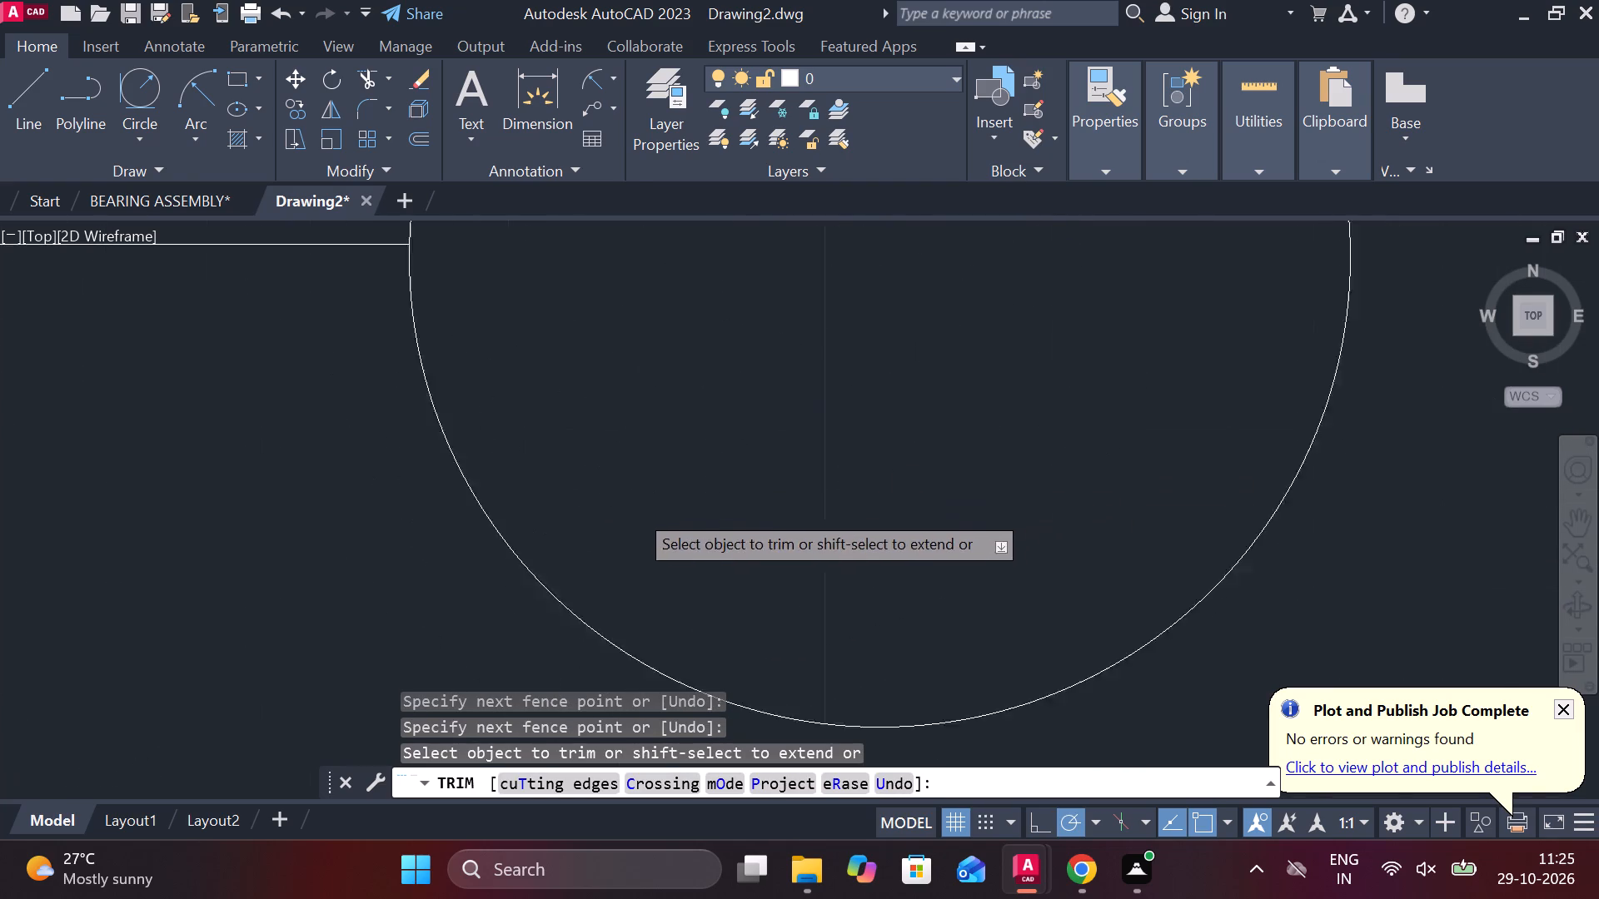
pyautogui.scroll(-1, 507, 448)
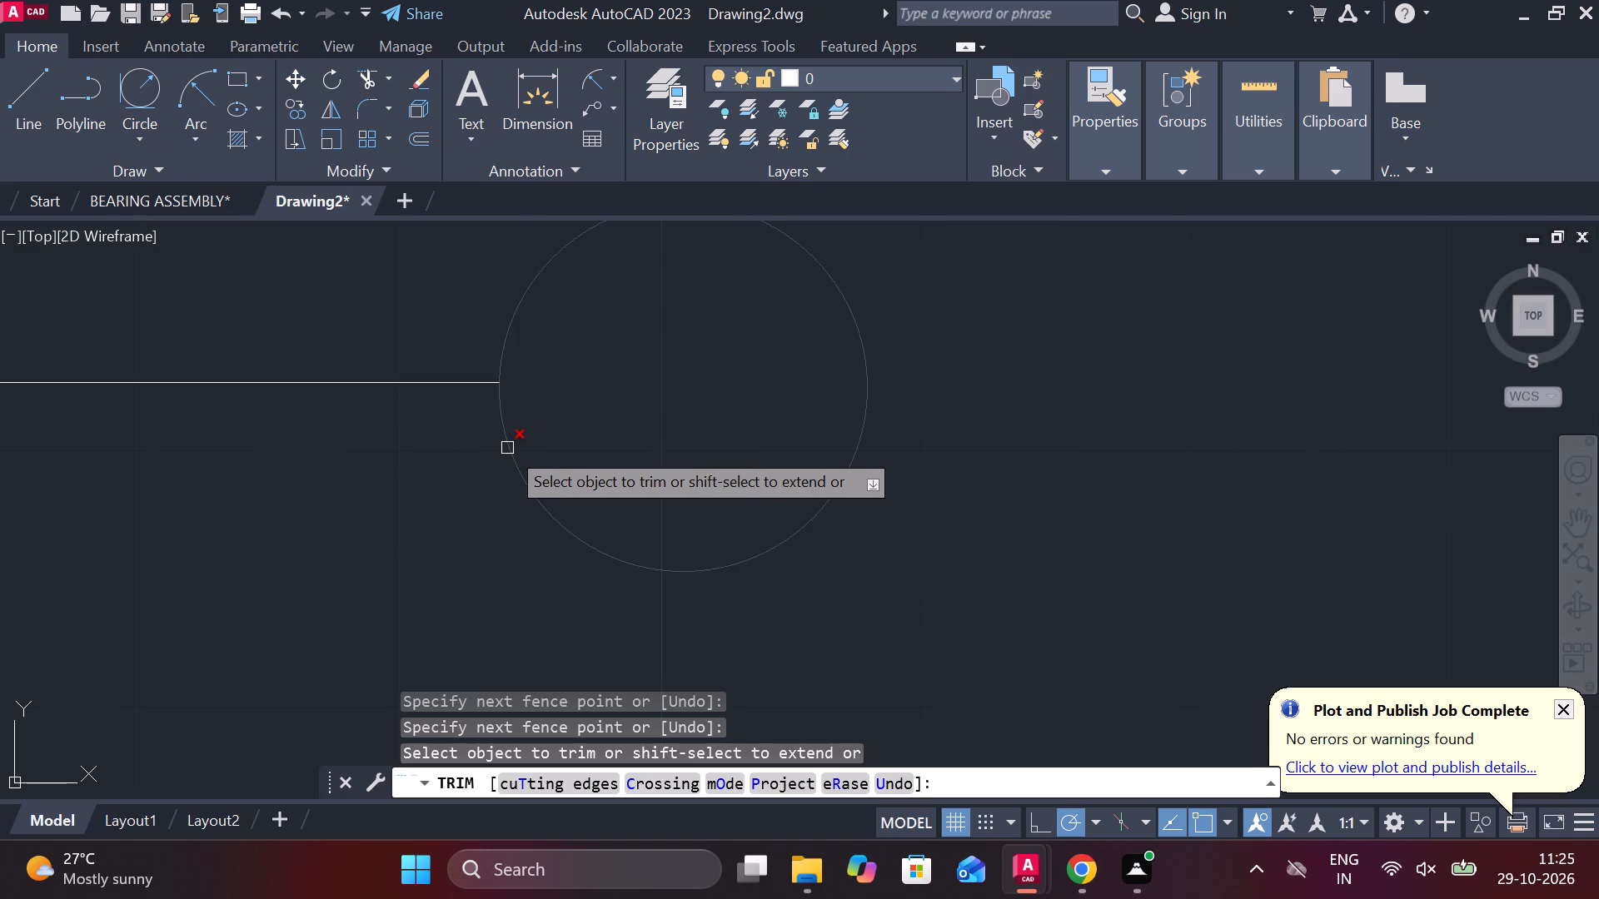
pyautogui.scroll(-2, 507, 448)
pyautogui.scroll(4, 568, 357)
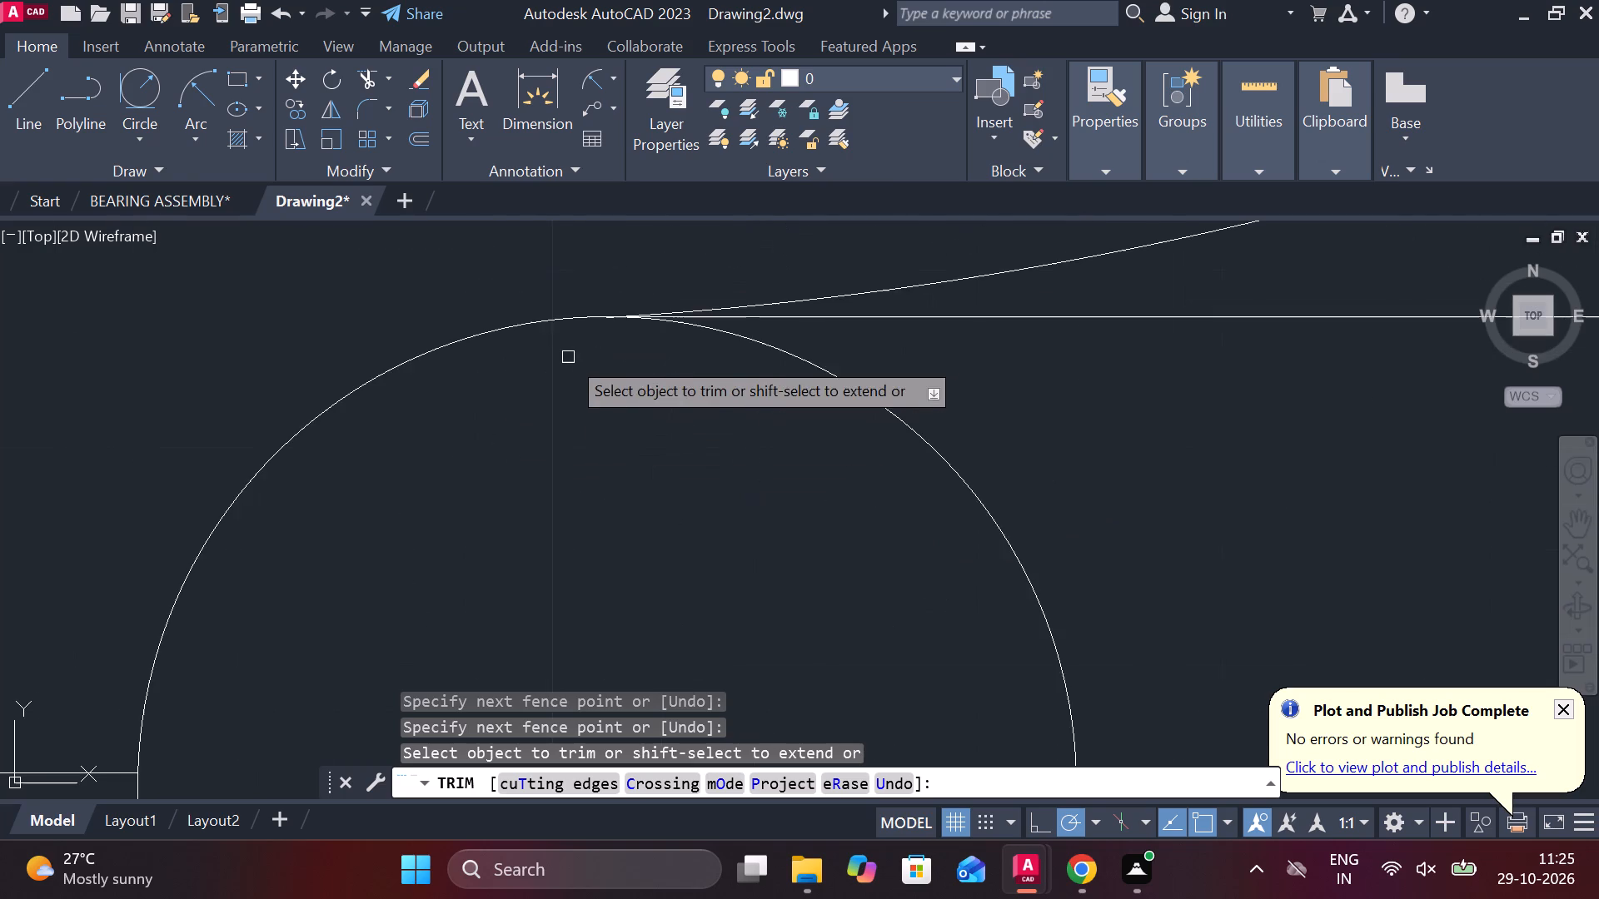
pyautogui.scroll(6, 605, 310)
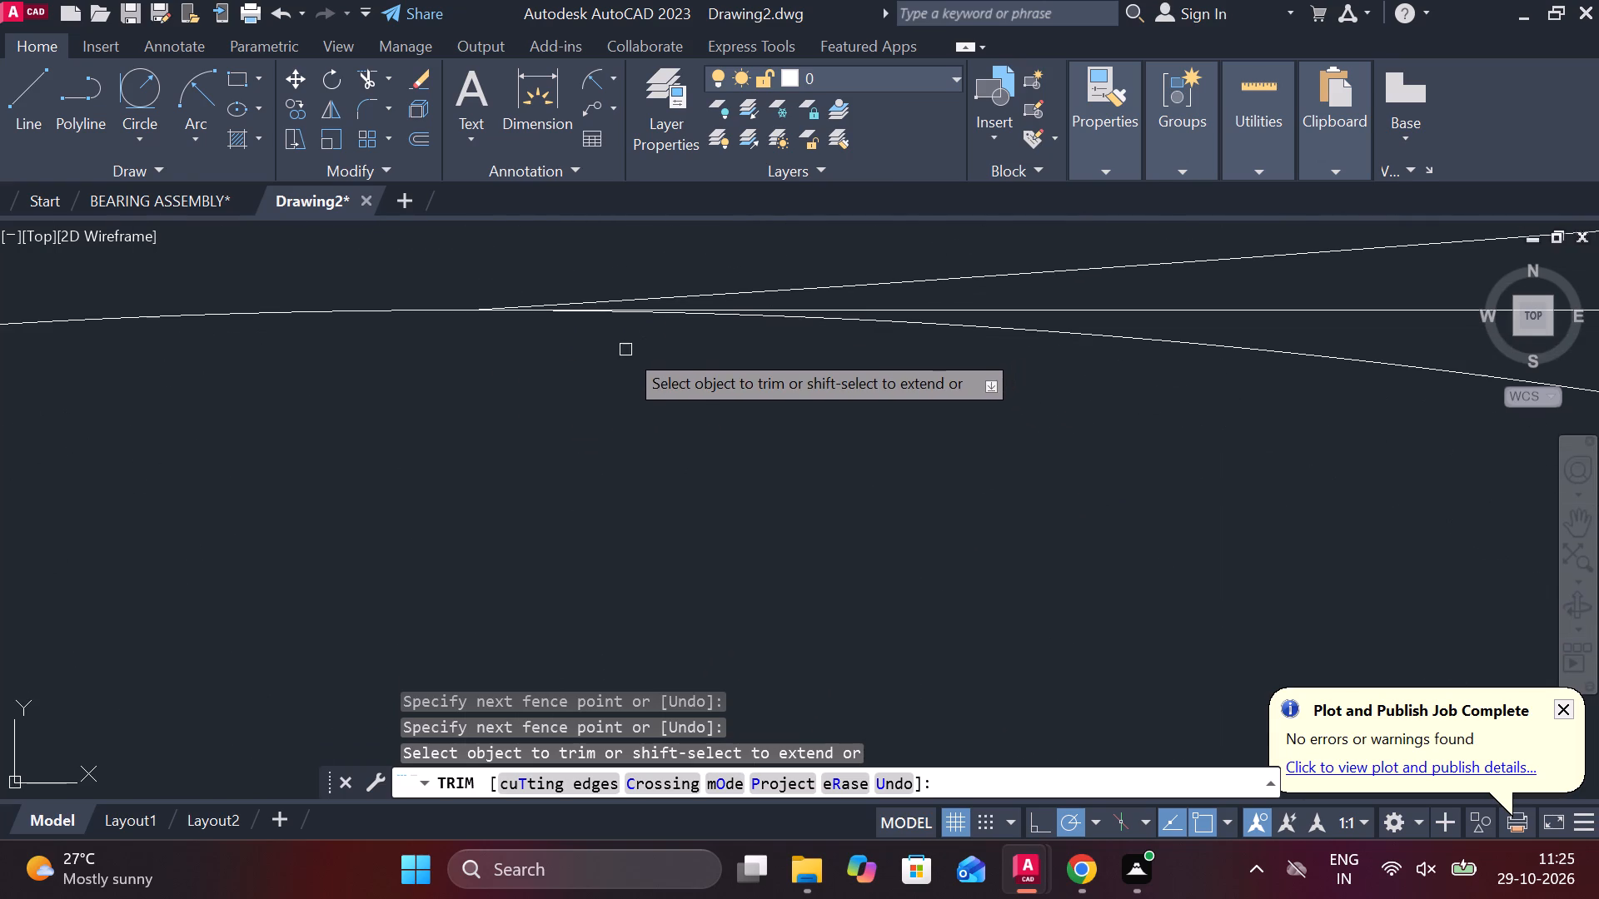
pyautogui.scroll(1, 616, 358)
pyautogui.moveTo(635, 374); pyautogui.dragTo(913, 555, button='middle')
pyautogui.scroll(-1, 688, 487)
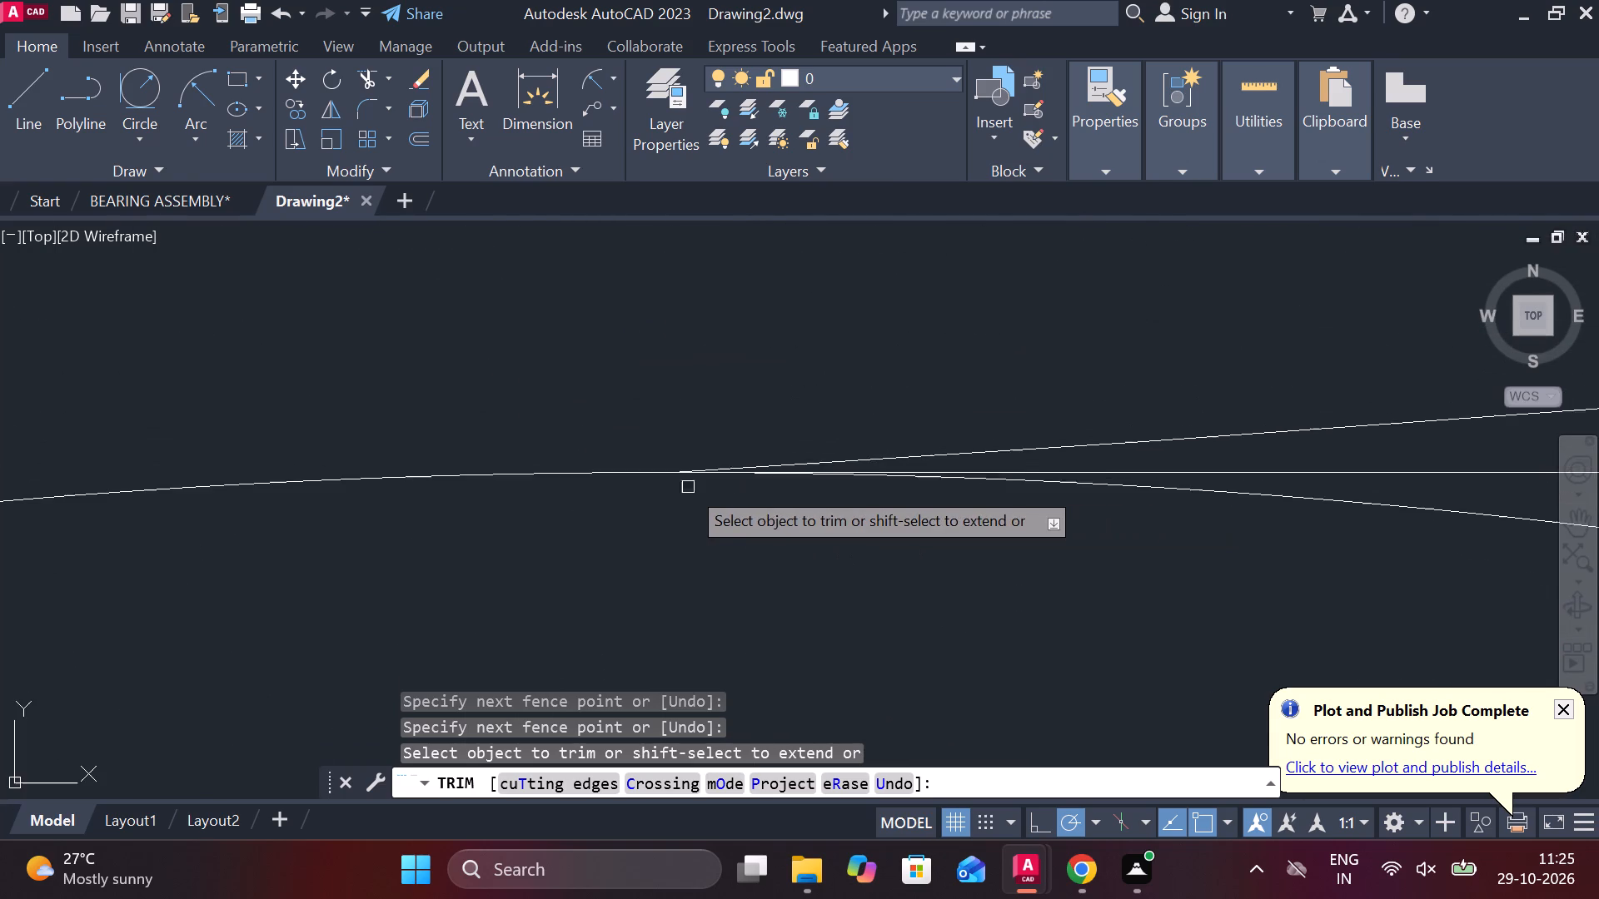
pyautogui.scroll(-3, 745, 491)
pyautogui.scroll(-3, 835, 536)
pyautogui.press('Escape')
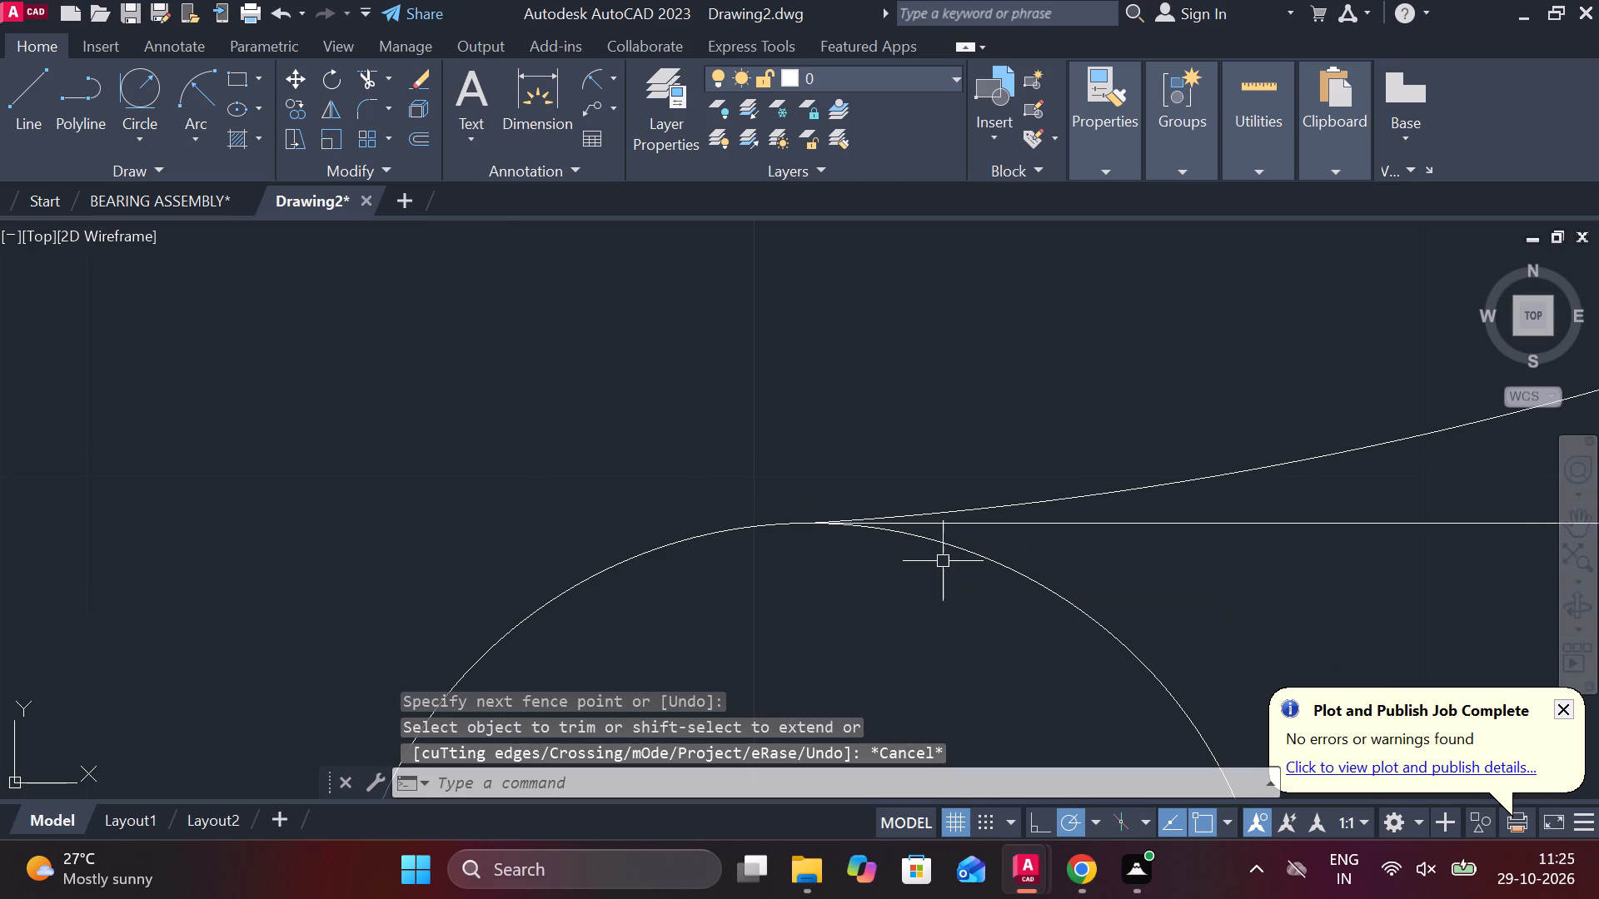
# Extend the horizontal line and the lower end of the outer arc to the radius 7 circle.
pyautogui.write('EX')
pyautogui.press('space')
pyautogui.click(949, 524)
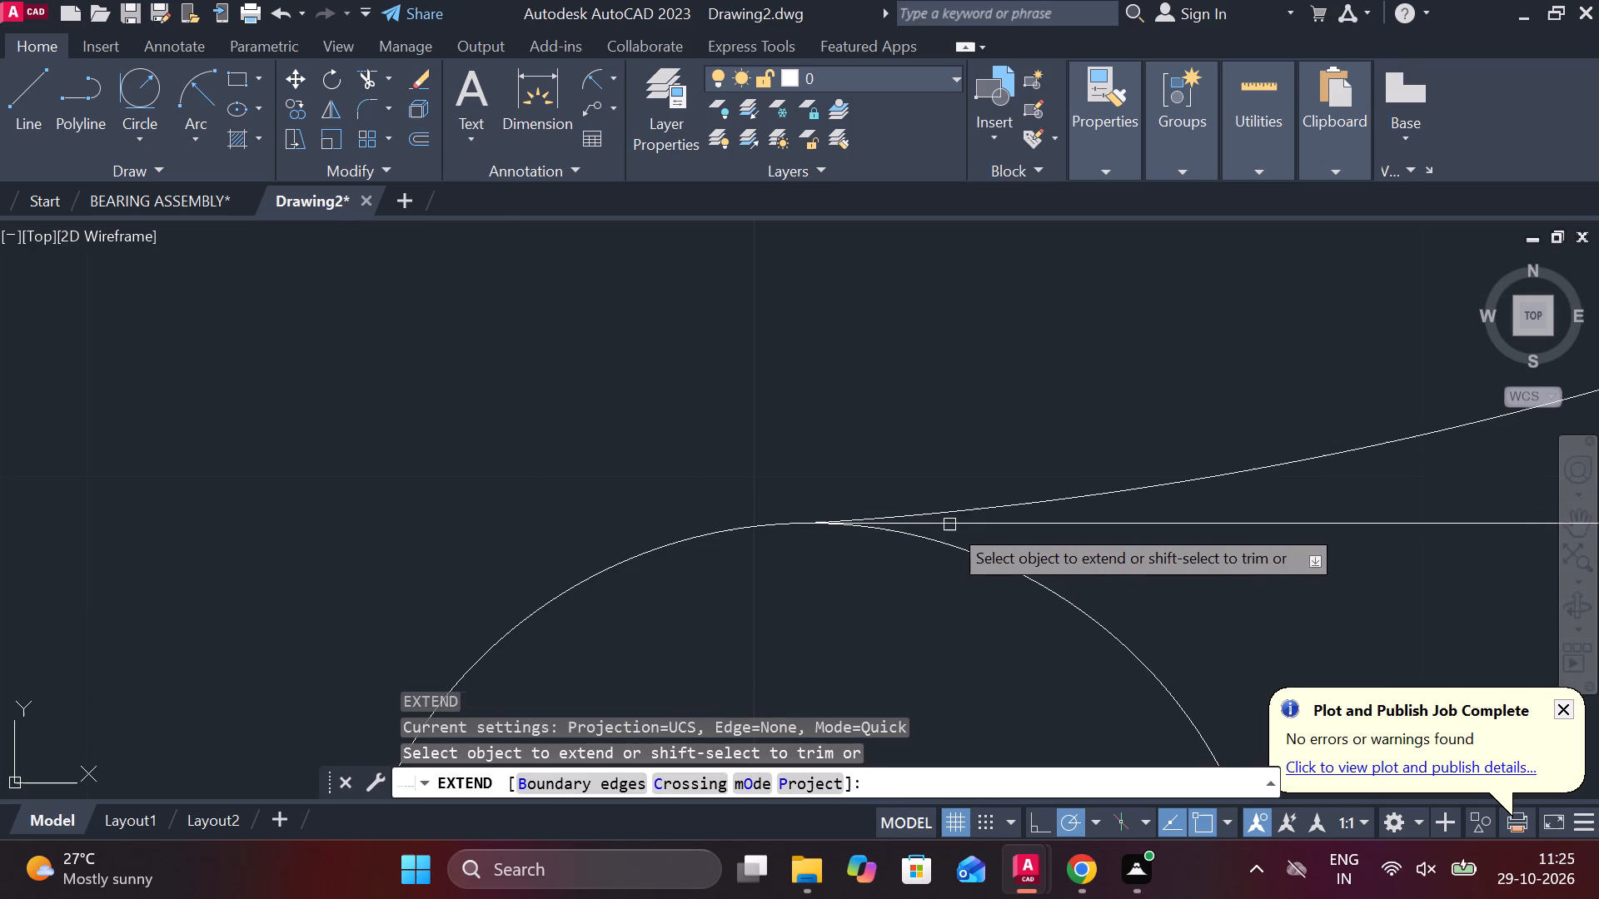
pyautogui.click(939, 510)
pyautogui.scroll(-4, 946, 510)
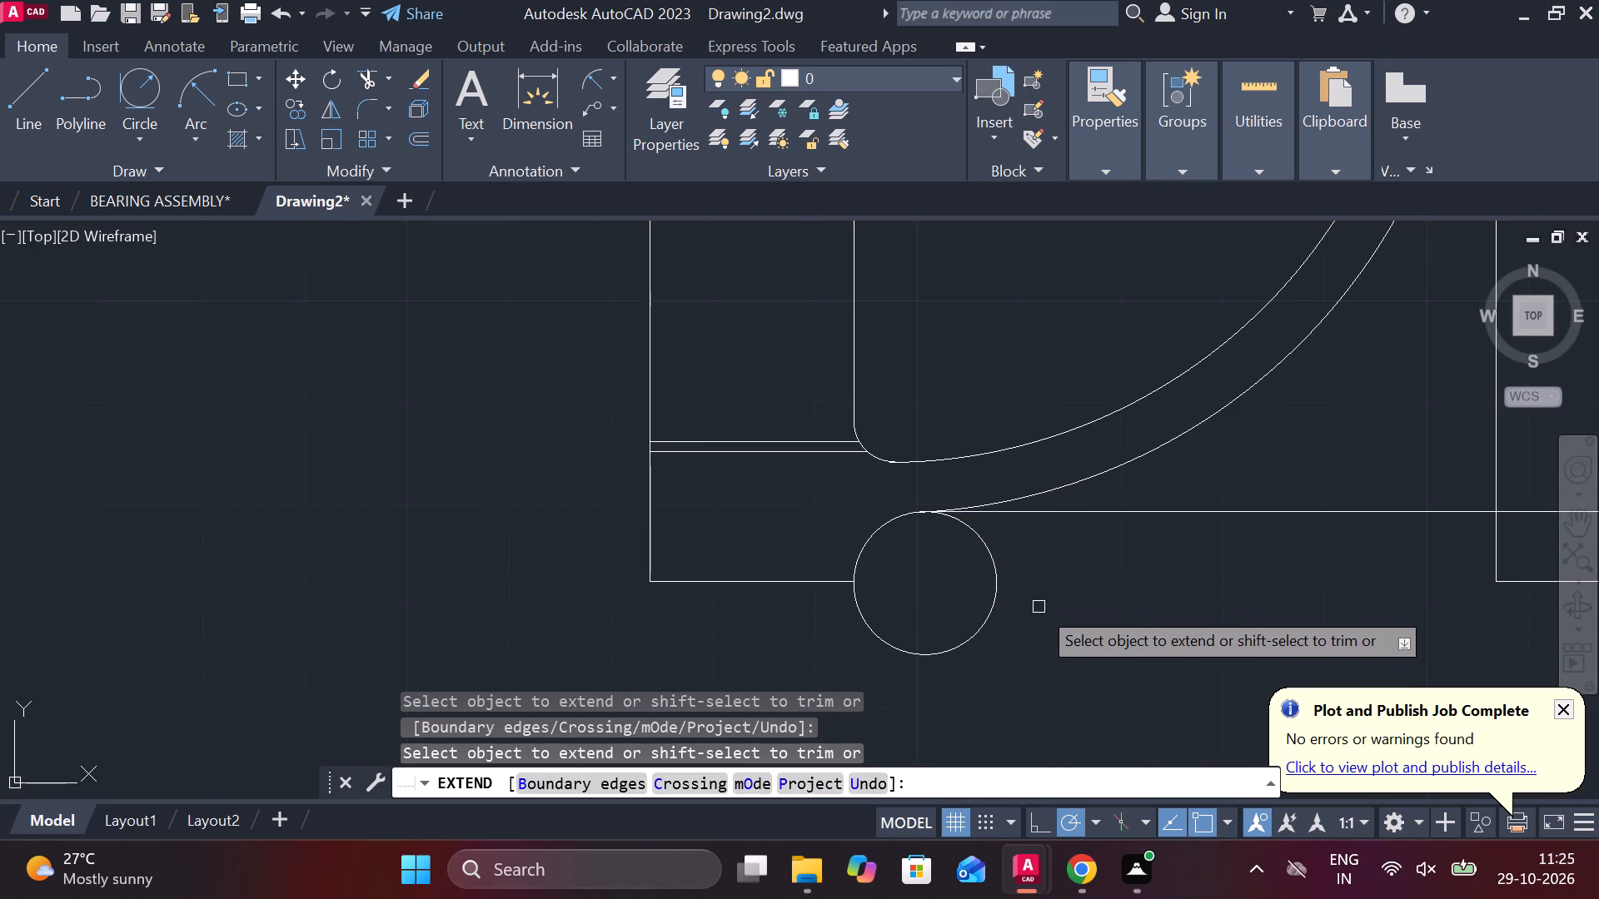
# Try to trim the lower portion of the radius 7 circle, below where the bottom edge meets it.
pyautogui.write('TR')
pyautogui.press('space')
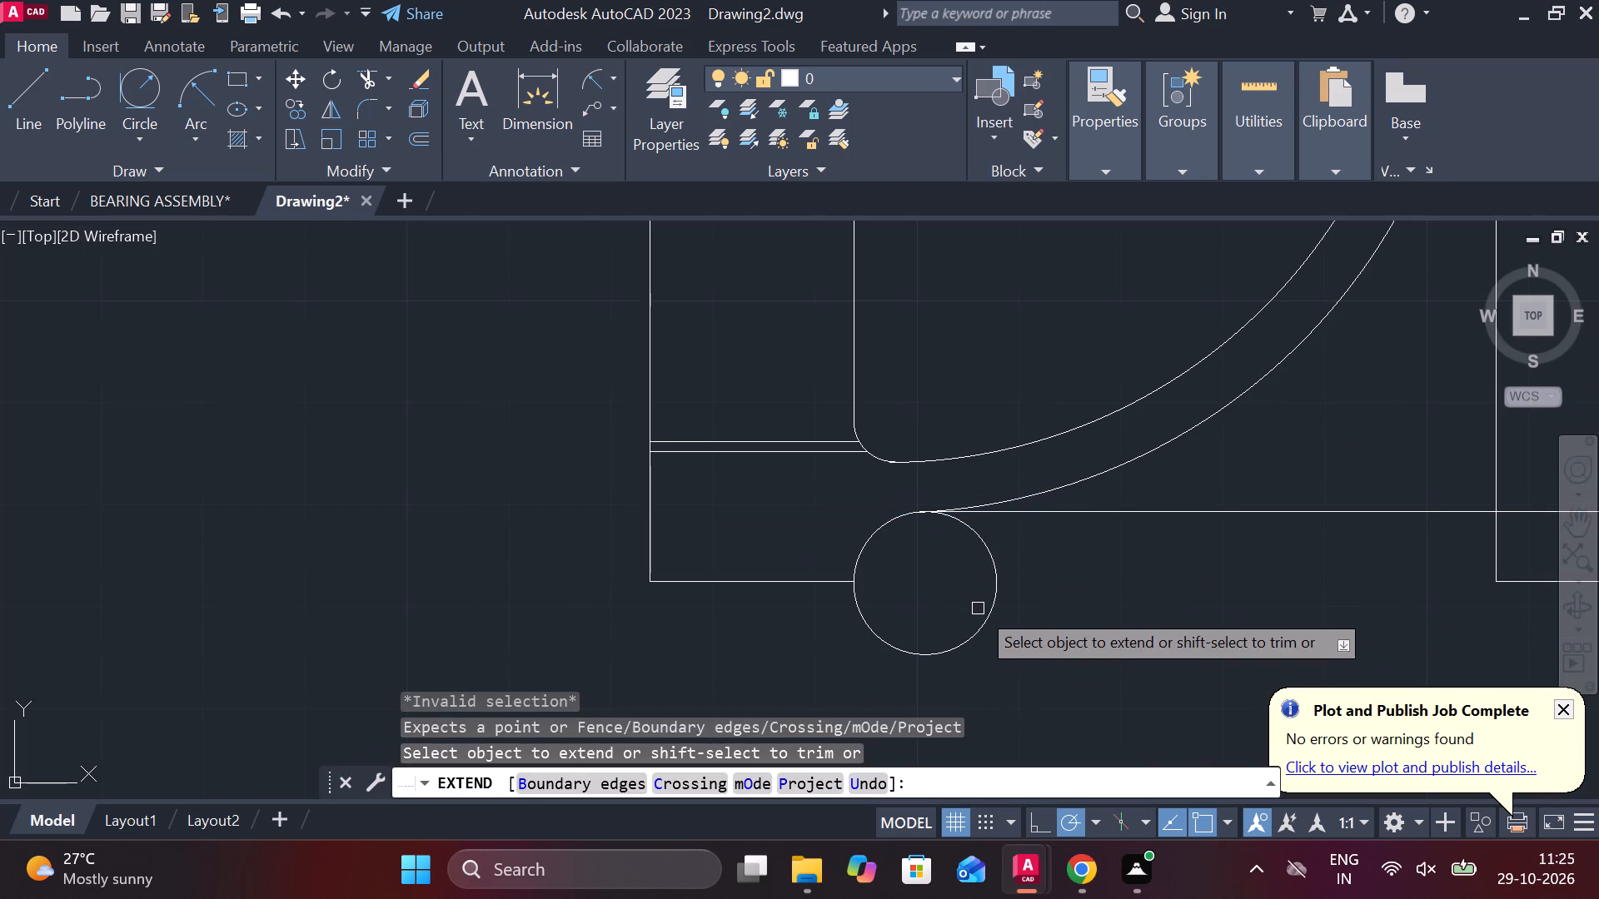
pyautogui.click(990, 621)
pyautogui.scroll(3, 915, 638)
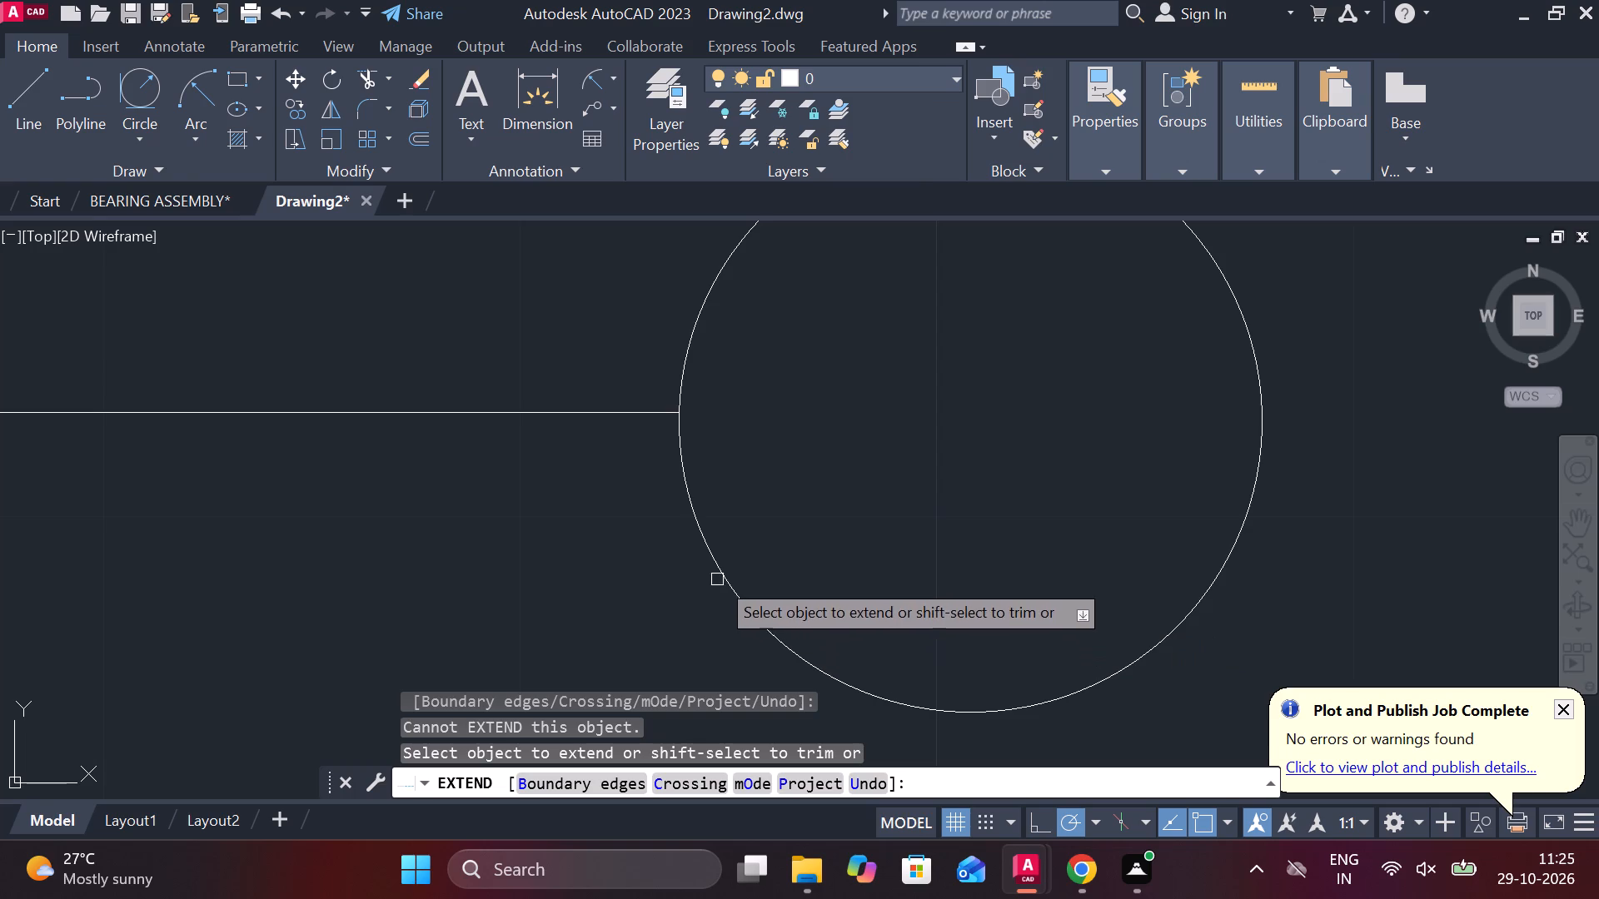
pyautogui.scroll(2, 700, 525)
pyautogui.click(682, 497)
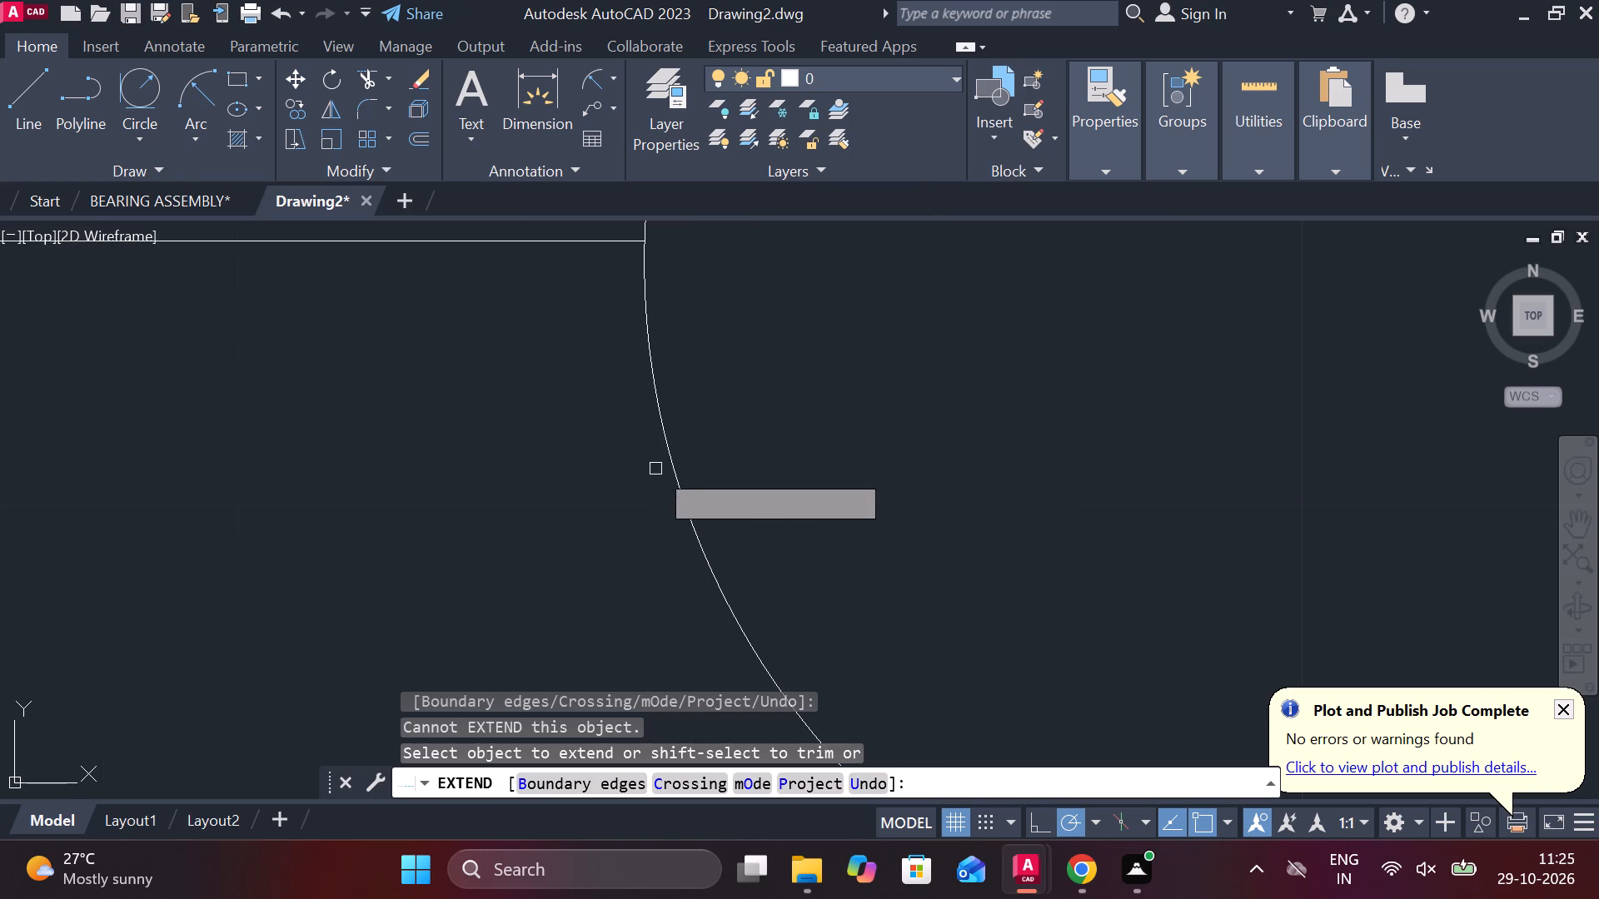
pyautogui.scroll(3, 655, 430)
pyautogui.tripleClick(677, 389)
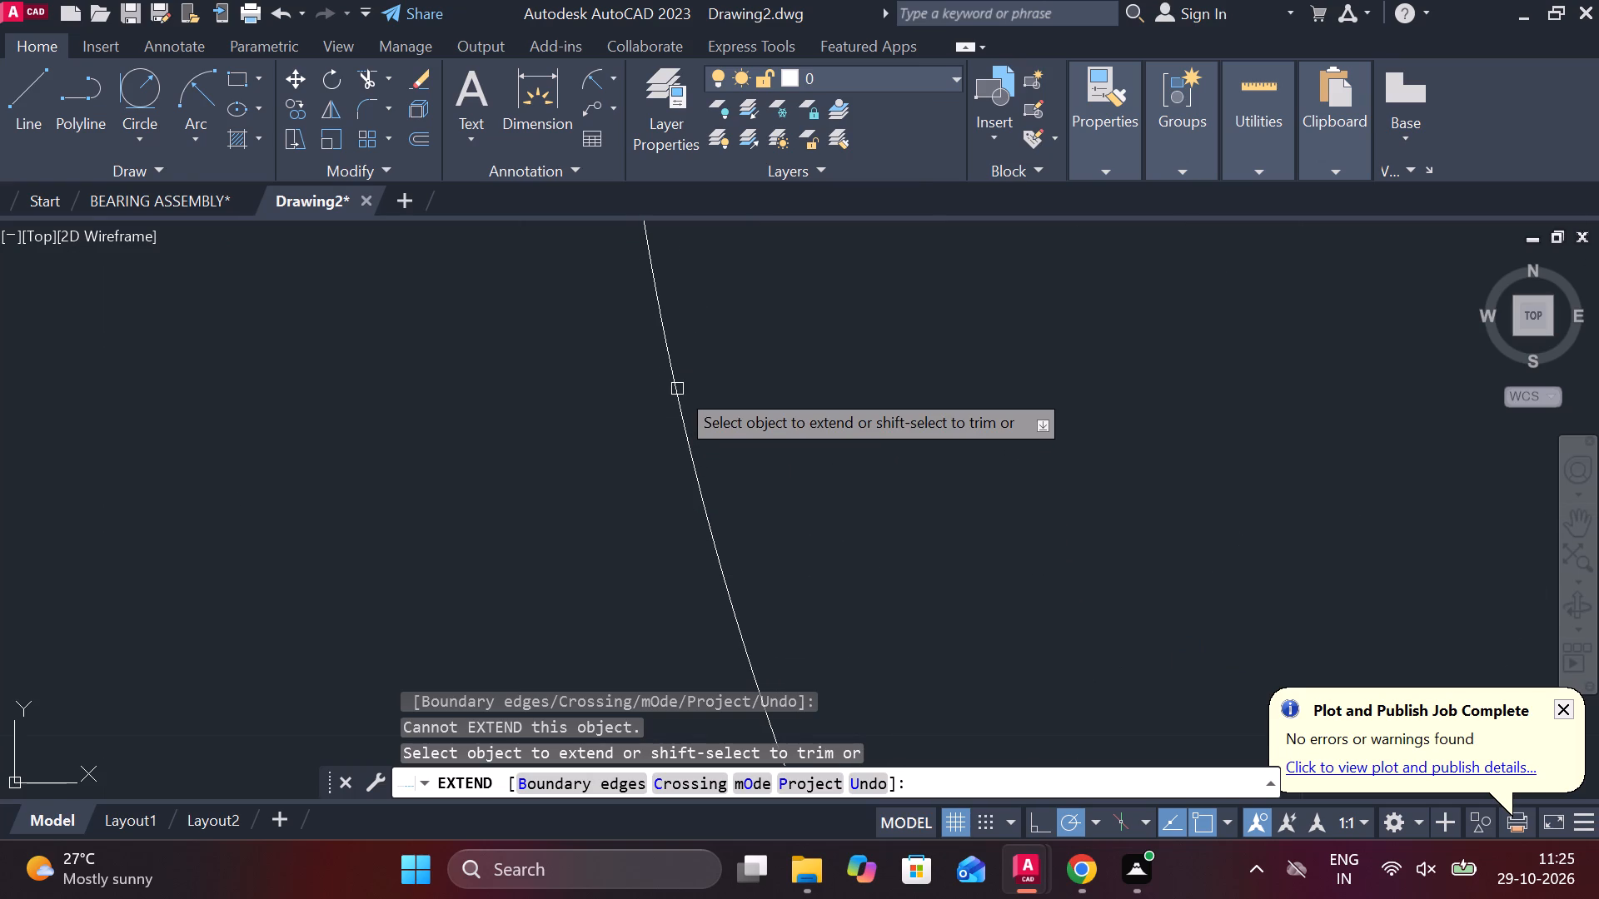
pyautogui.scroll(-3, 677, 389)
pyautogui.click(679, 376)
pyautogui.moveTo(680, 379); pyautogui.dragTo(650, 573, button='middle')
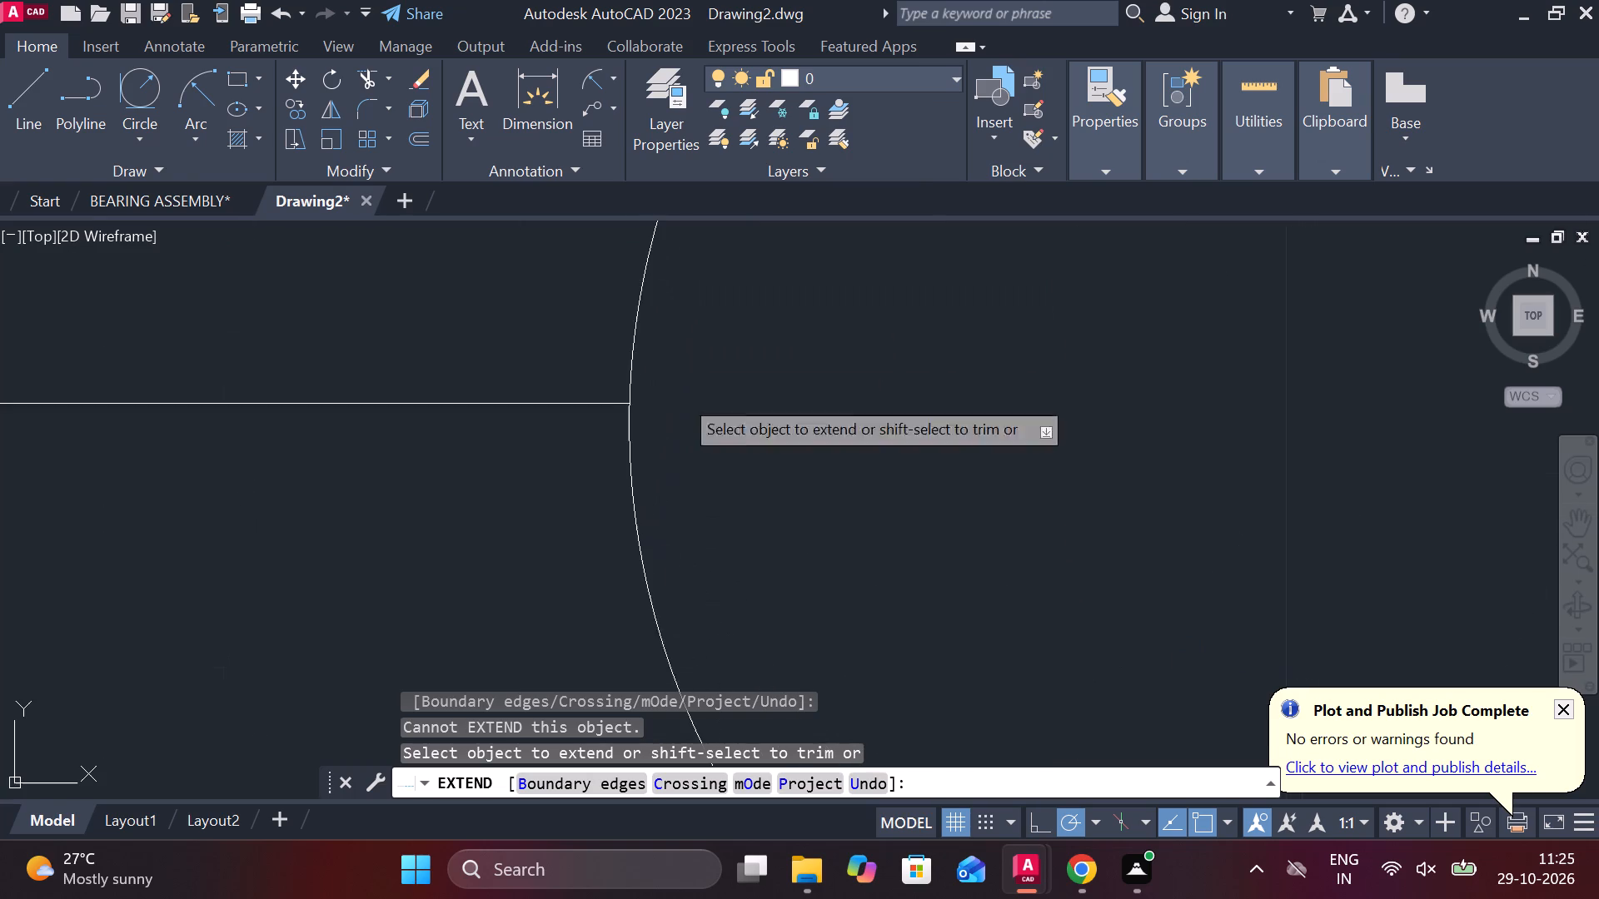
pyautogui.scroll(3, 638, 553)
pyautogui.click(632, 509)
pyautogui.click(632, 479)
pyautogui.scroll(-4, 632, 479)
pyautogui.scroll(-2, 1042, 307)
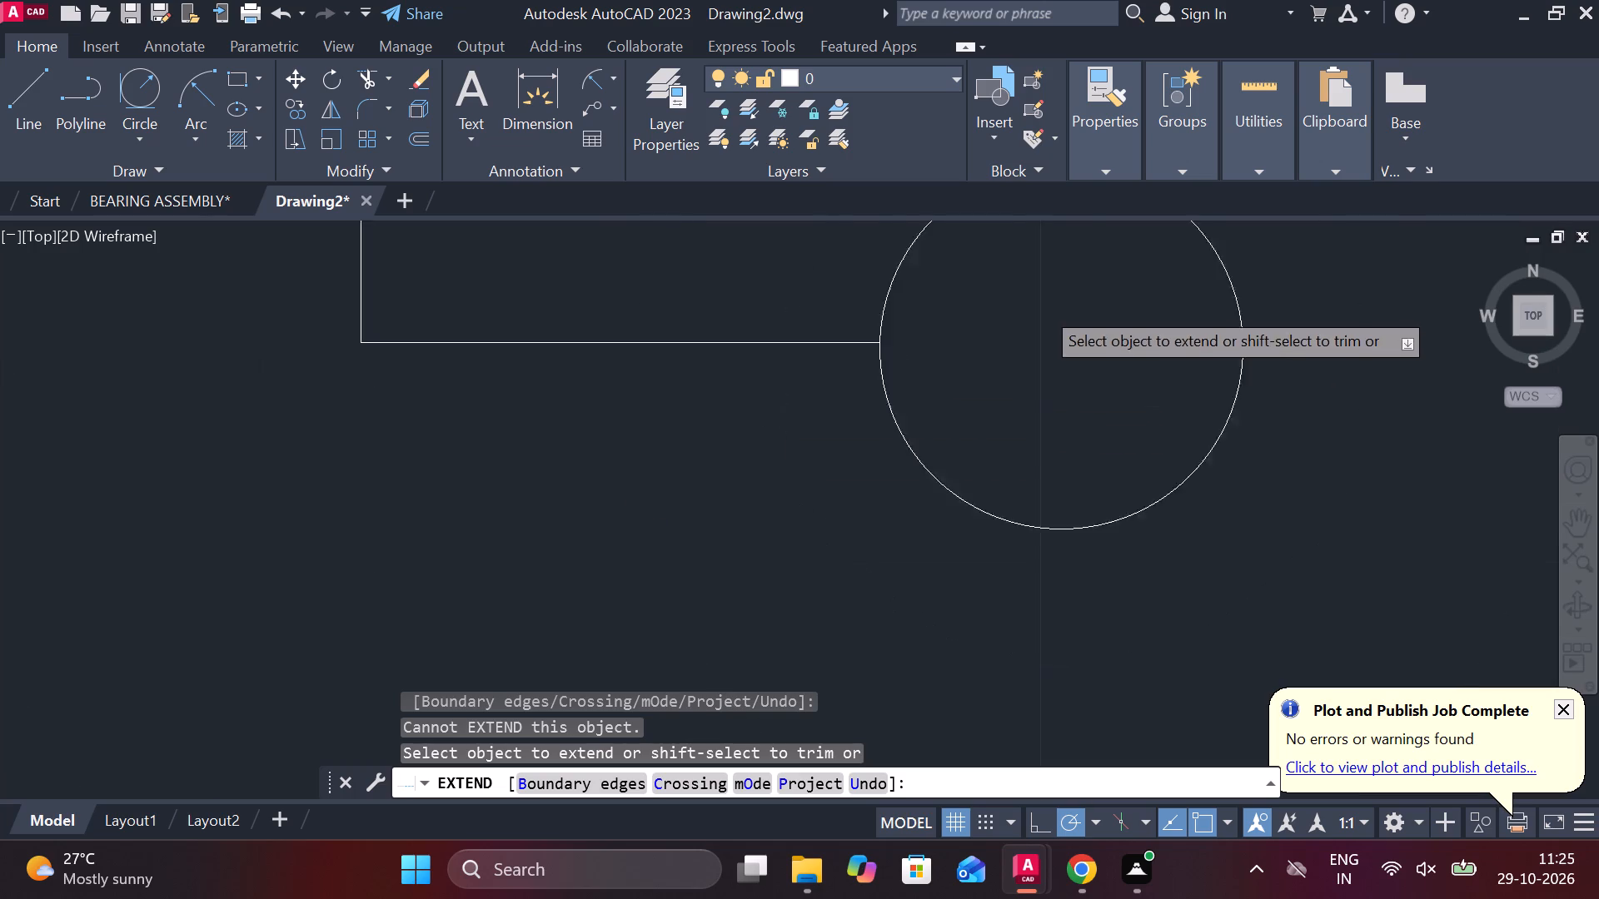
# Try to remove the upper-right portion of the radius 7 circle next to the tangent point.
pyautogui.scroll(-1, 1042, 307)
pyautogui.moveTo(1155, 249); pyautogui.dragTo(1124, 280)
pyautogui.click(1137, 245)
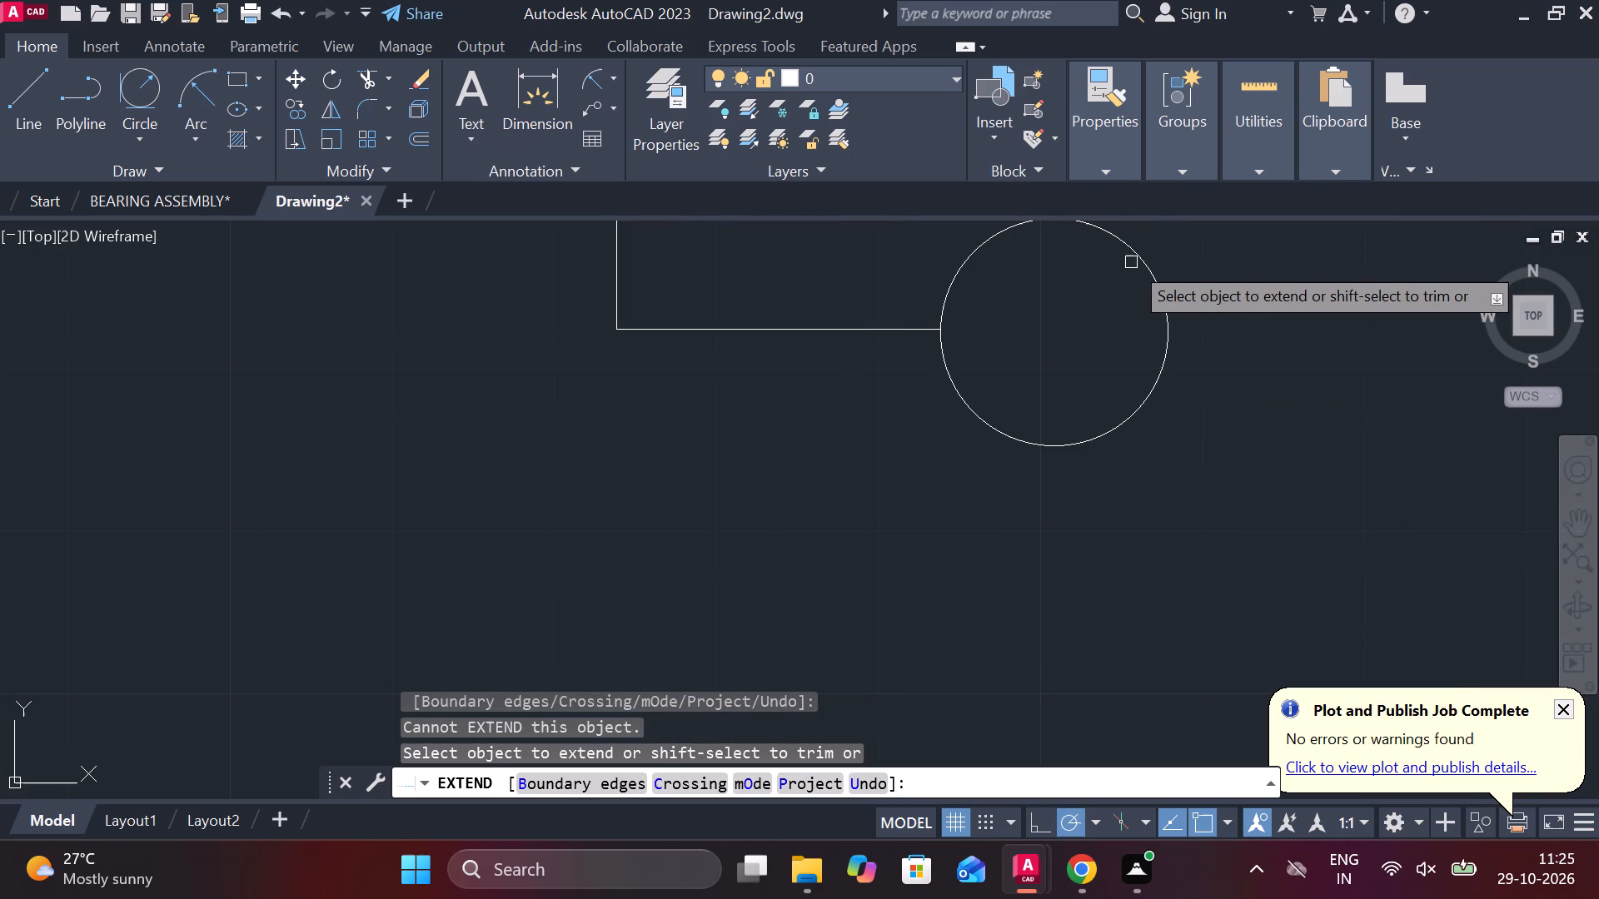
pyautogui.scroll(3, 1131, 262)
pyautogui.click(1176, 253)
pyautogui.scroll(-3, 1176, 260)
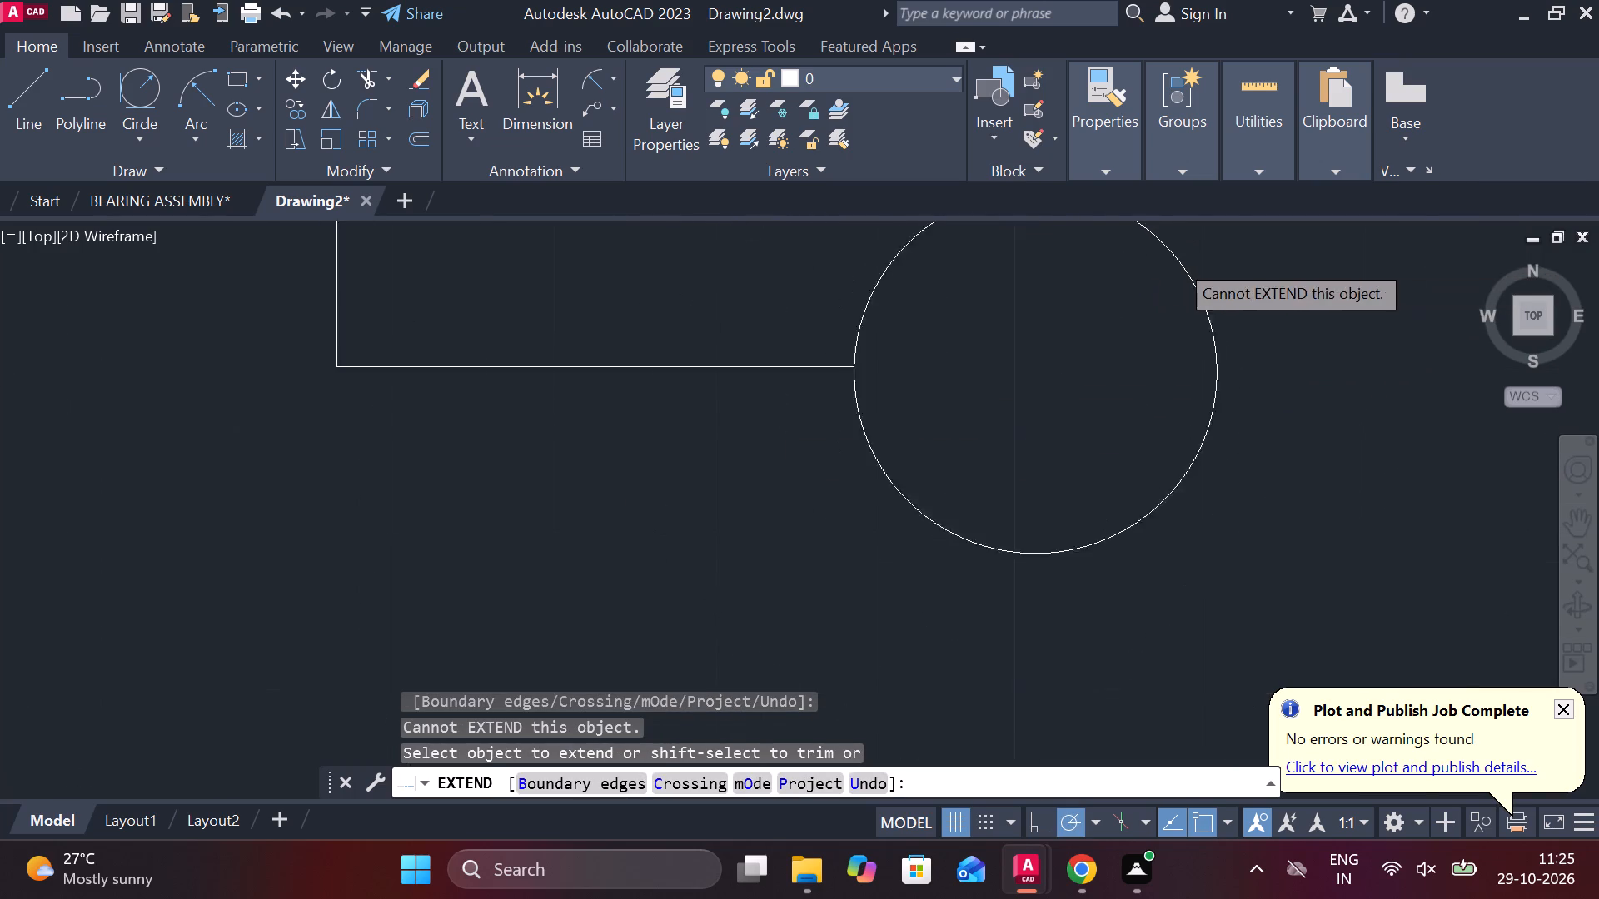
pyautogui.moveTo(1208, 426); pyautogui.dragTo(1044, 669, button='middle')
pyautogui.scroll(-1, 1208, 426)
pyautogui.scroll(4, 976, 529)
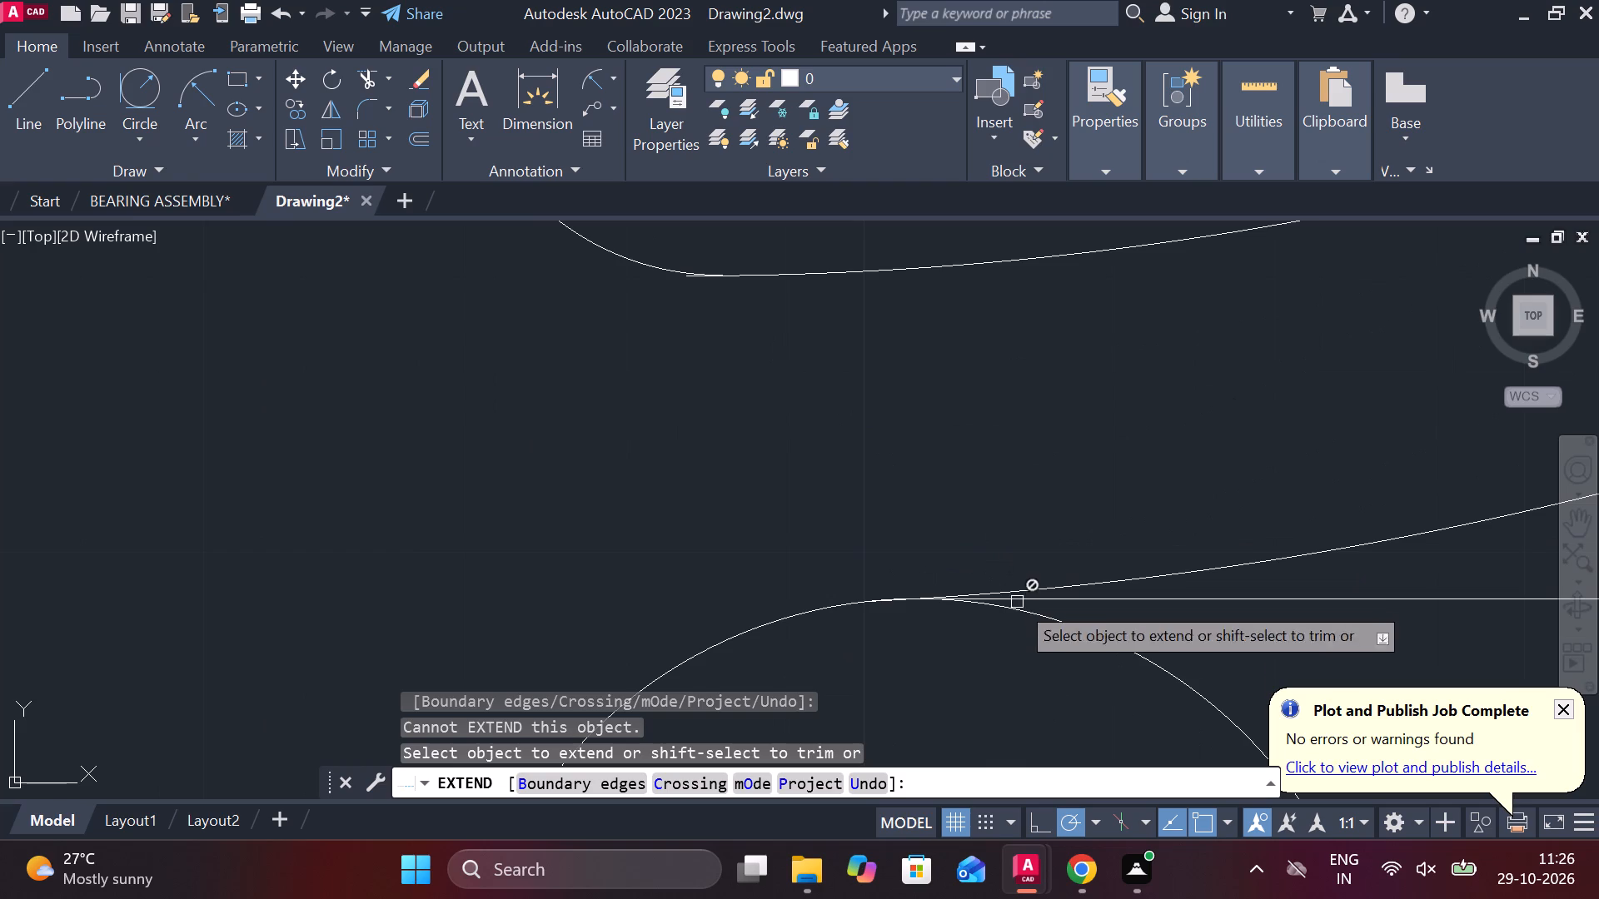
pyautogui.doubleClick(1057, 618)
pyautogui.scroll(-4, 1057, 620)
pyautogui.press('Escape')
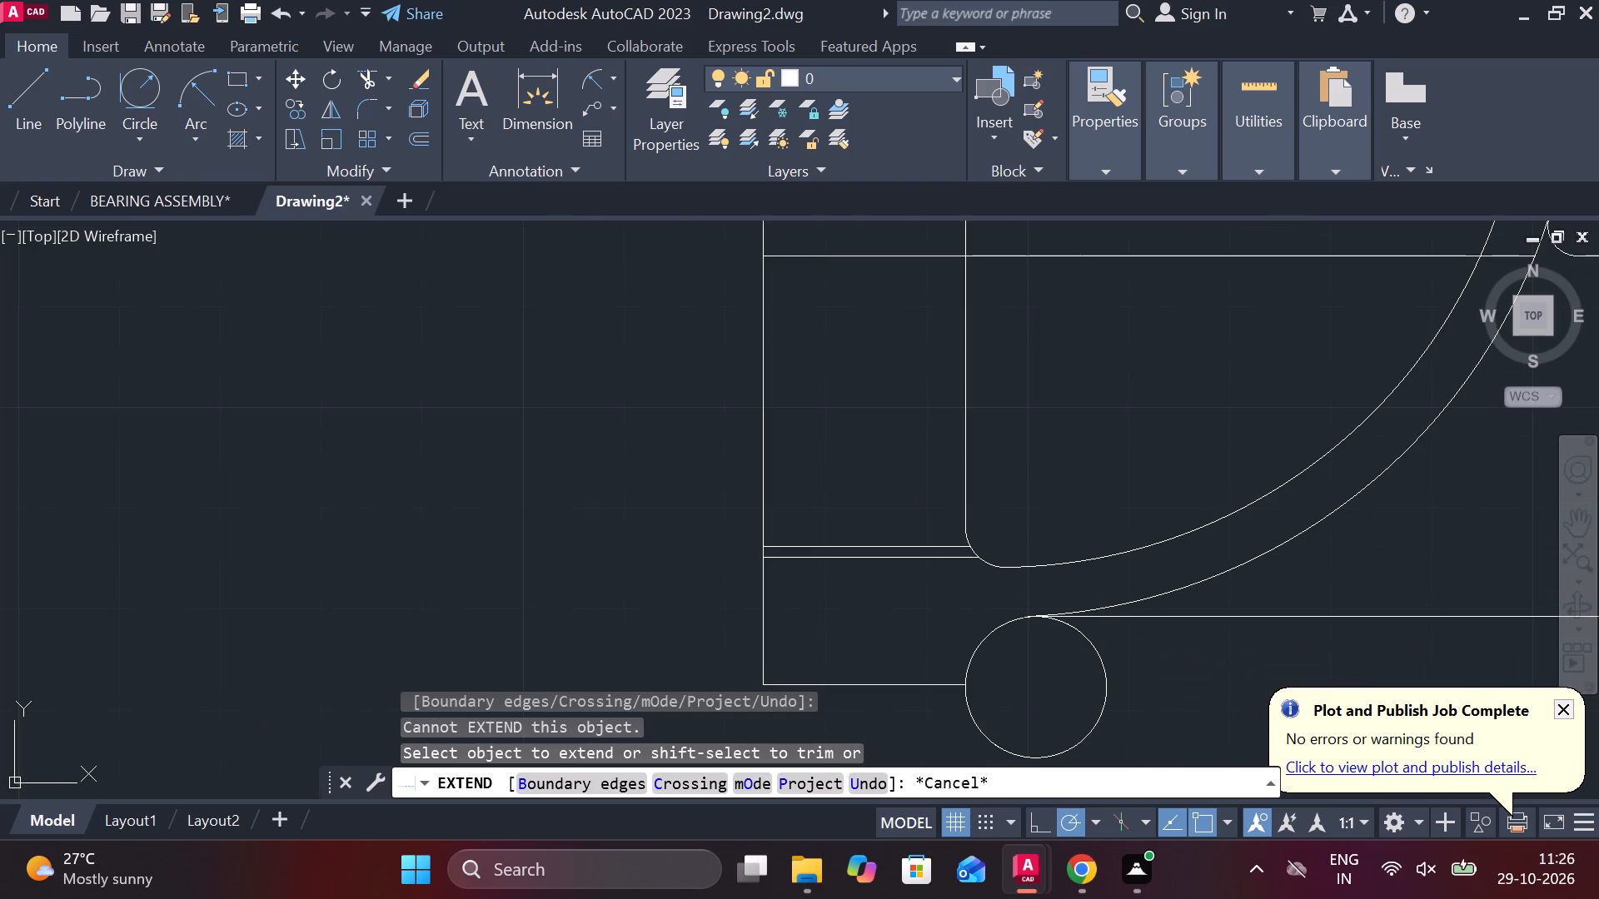
# Undo the recent extend and trim operations and the radius 7 circle at the lower-left step corner.
pyautogui.moveTo(1152, 646); pyautogui.dragTo(1032, 567, button='middle')
pyautogui.hotkey('ctrl', 'z')
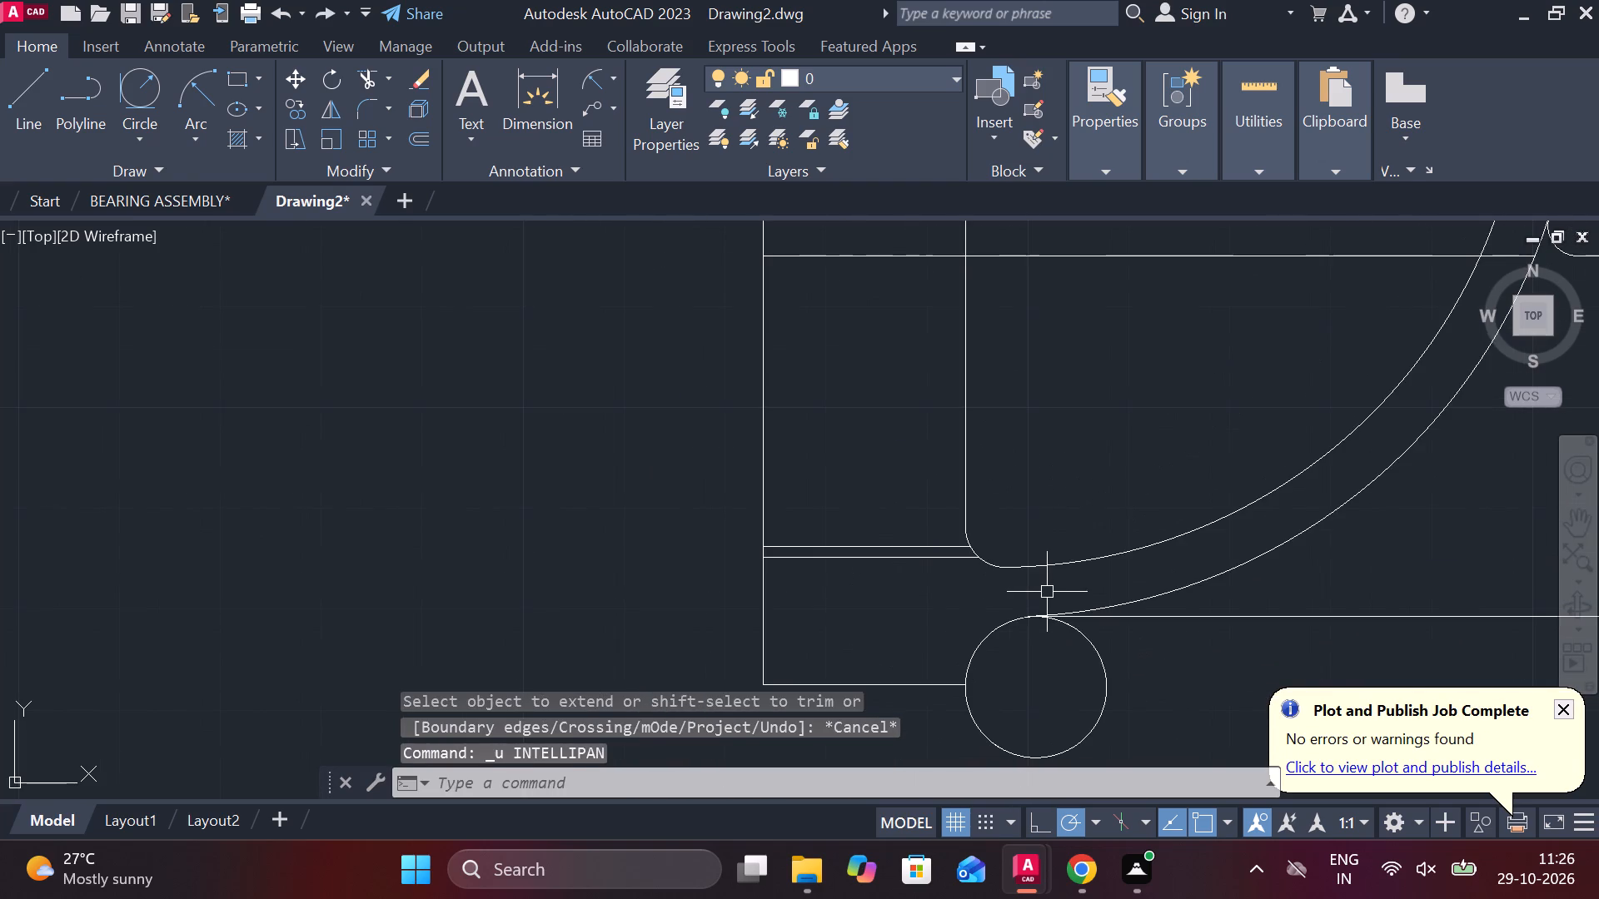
pyautogui.hotkey('ctrl', 'z')
pyautogui.hotkey('ctrl', 'z')
pyautogui.hotkey('ctrl', 'z')
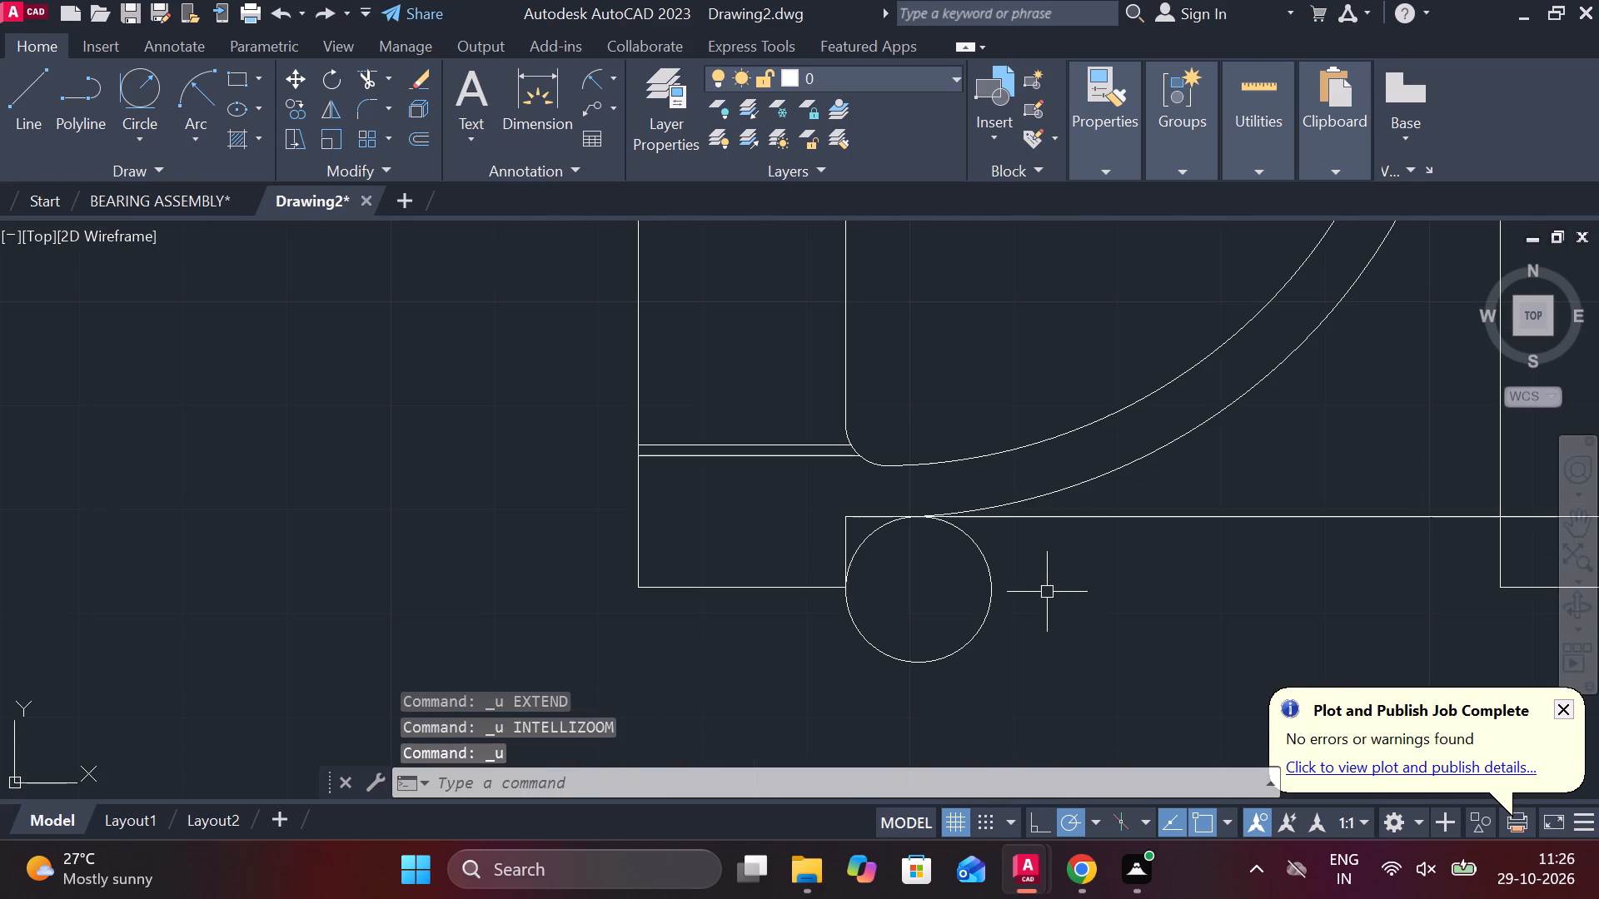
pyautogui.hotkey('ctrl', 'z')
pyautogui.hotkey('ctrl', 'z')
pyautogui.hotkey('ctrl', 'z')
pyautogui.hotkey('ctrl', 'z')
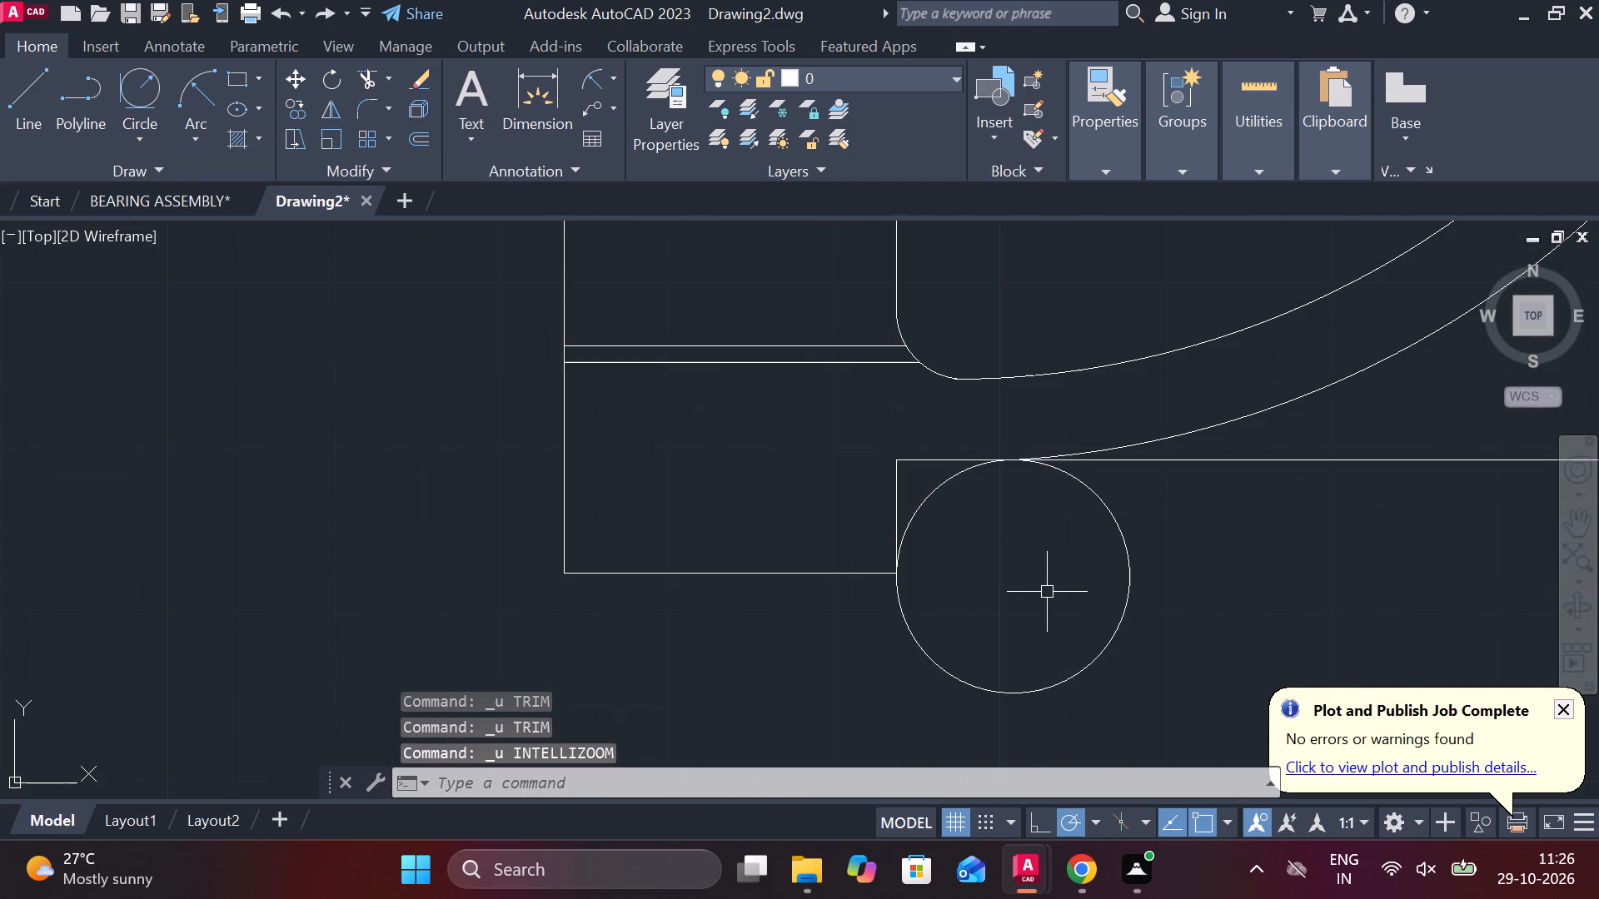
pyautogui.hotkey('ctrl', 'z')
# Extend the lower end of the outer arc to the short vertical line at the lower-left step.
pyautogui.scroll(2, 1047, 522)
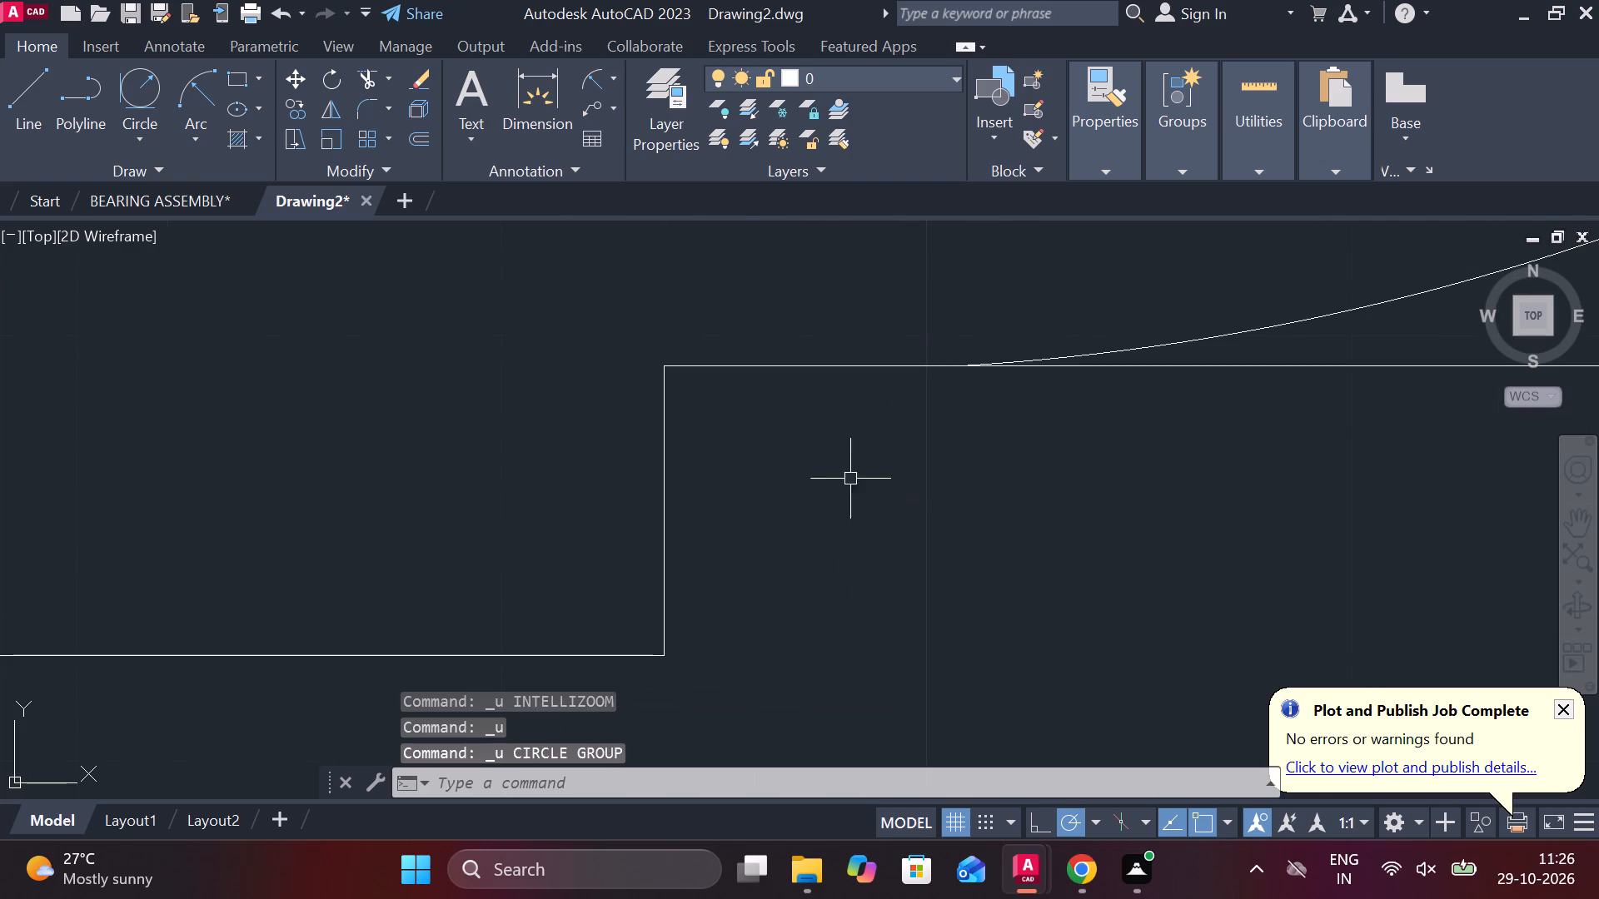
pyautogui.scroll(-2, 839, 471)
pyautogui.scroll(3, 989, 436)
pyautogui.scroll(-4, 989, 436)
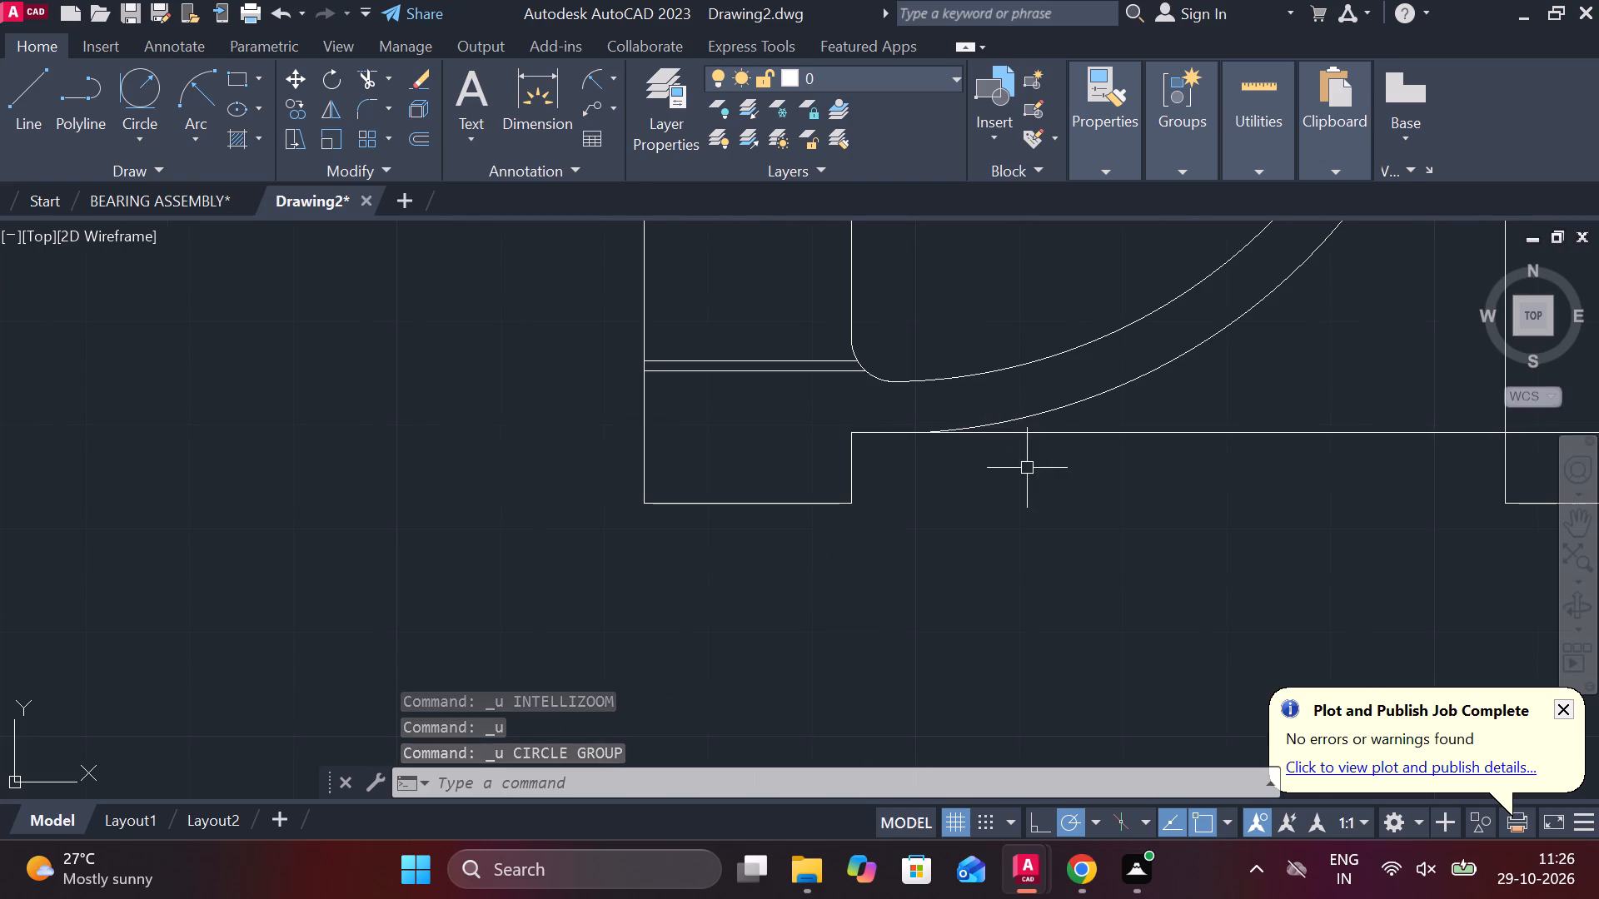
pyautogui.write('EX')
pyautogui.press('space')
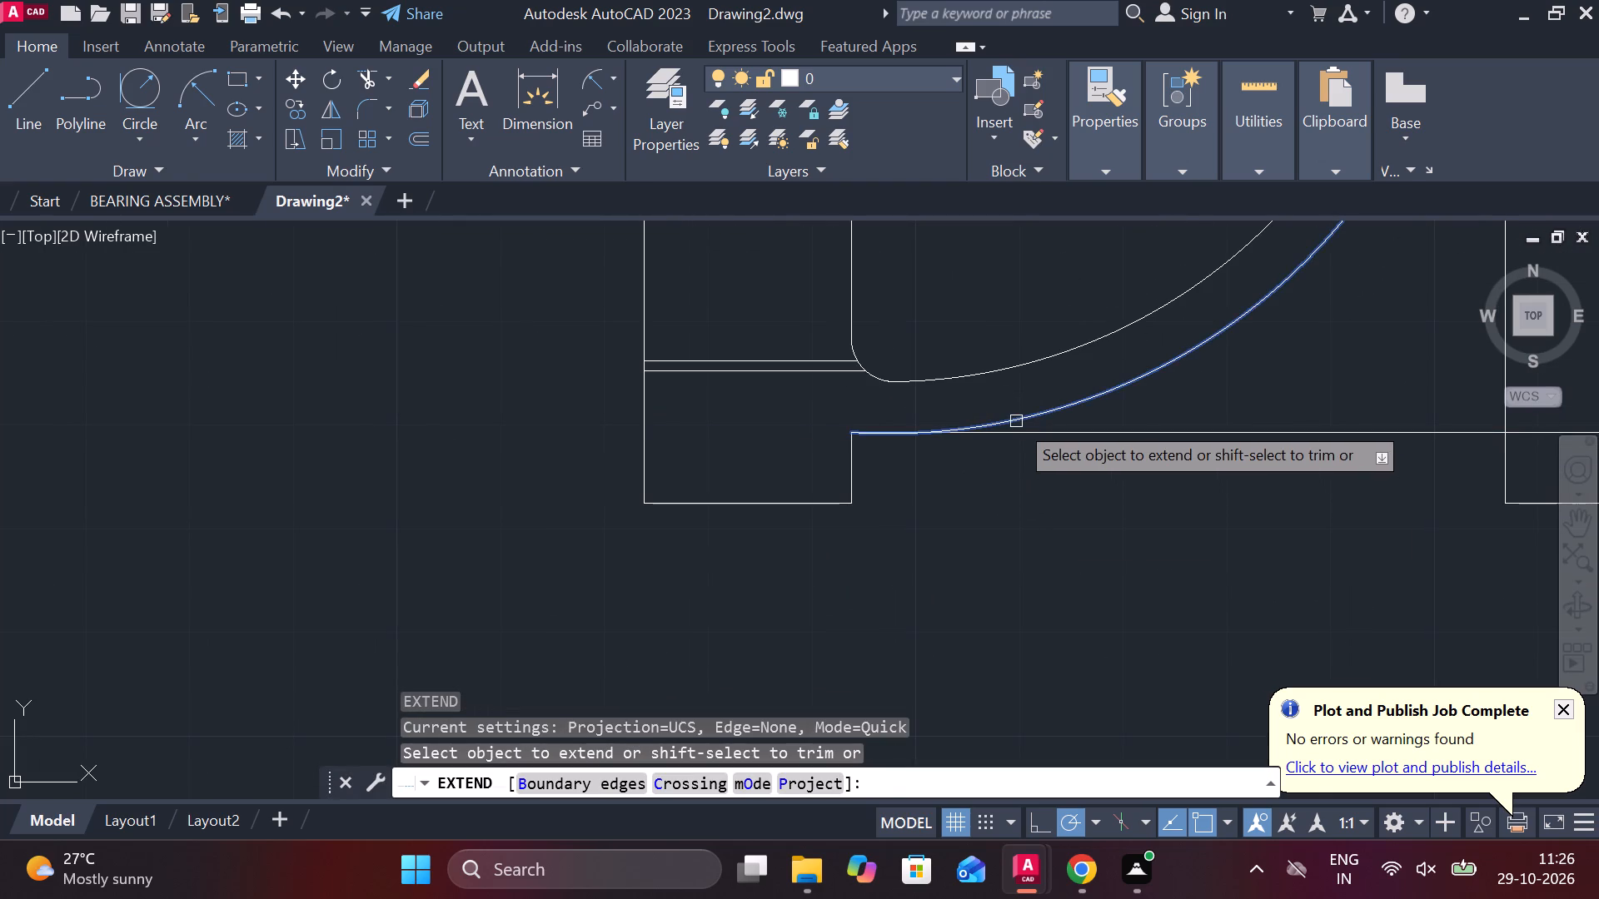
pyautogui.click(1016, 421)
pyautogui.click(957, 422)
pyautogui.click(973, 427)
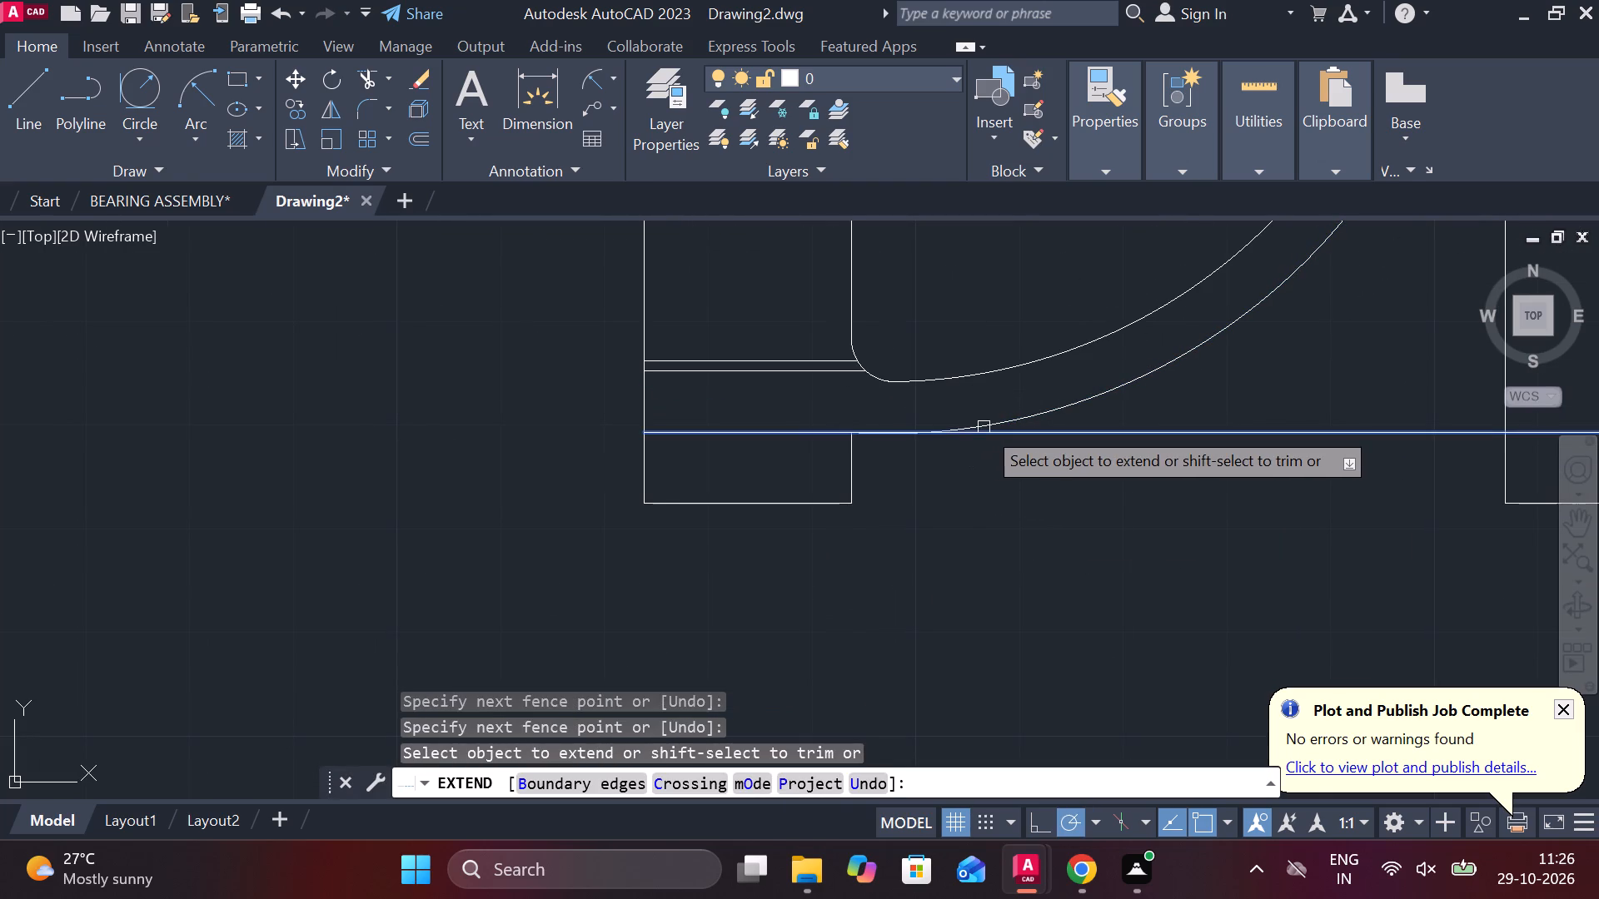
# Extend the horizontal line above the step to the outer left vertical edge, and try extending the arc further.
pyautogui.click(984, 427)
pyautogui.scroll(3, 866, 450)
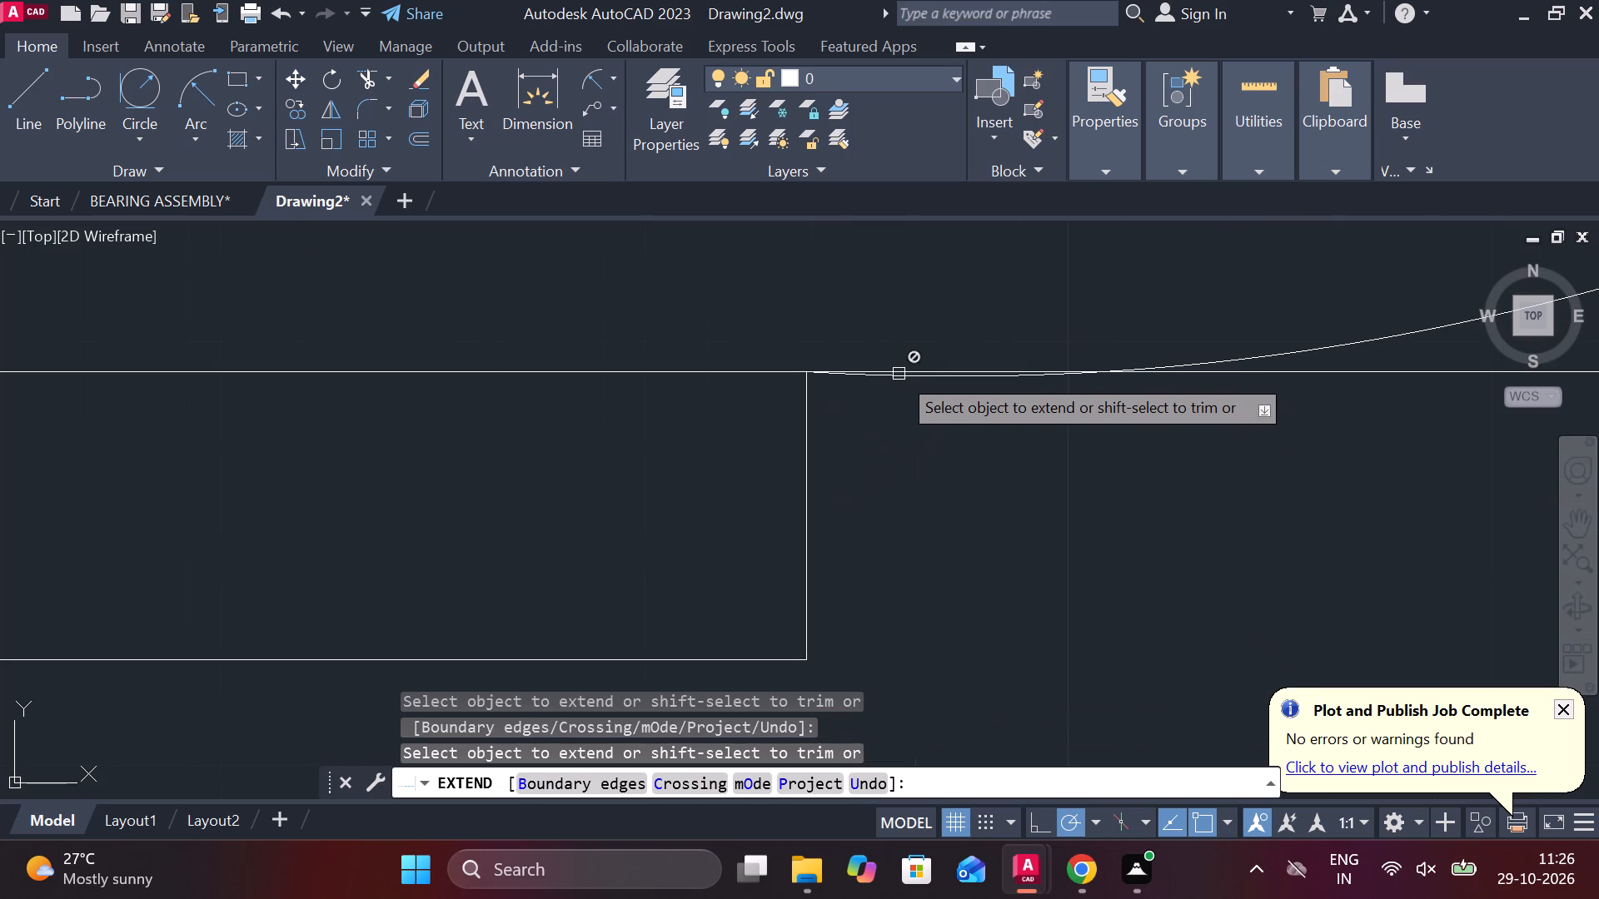
pyautogui.scroll(2, 899, 375)
pyautogui.click(899, 375)
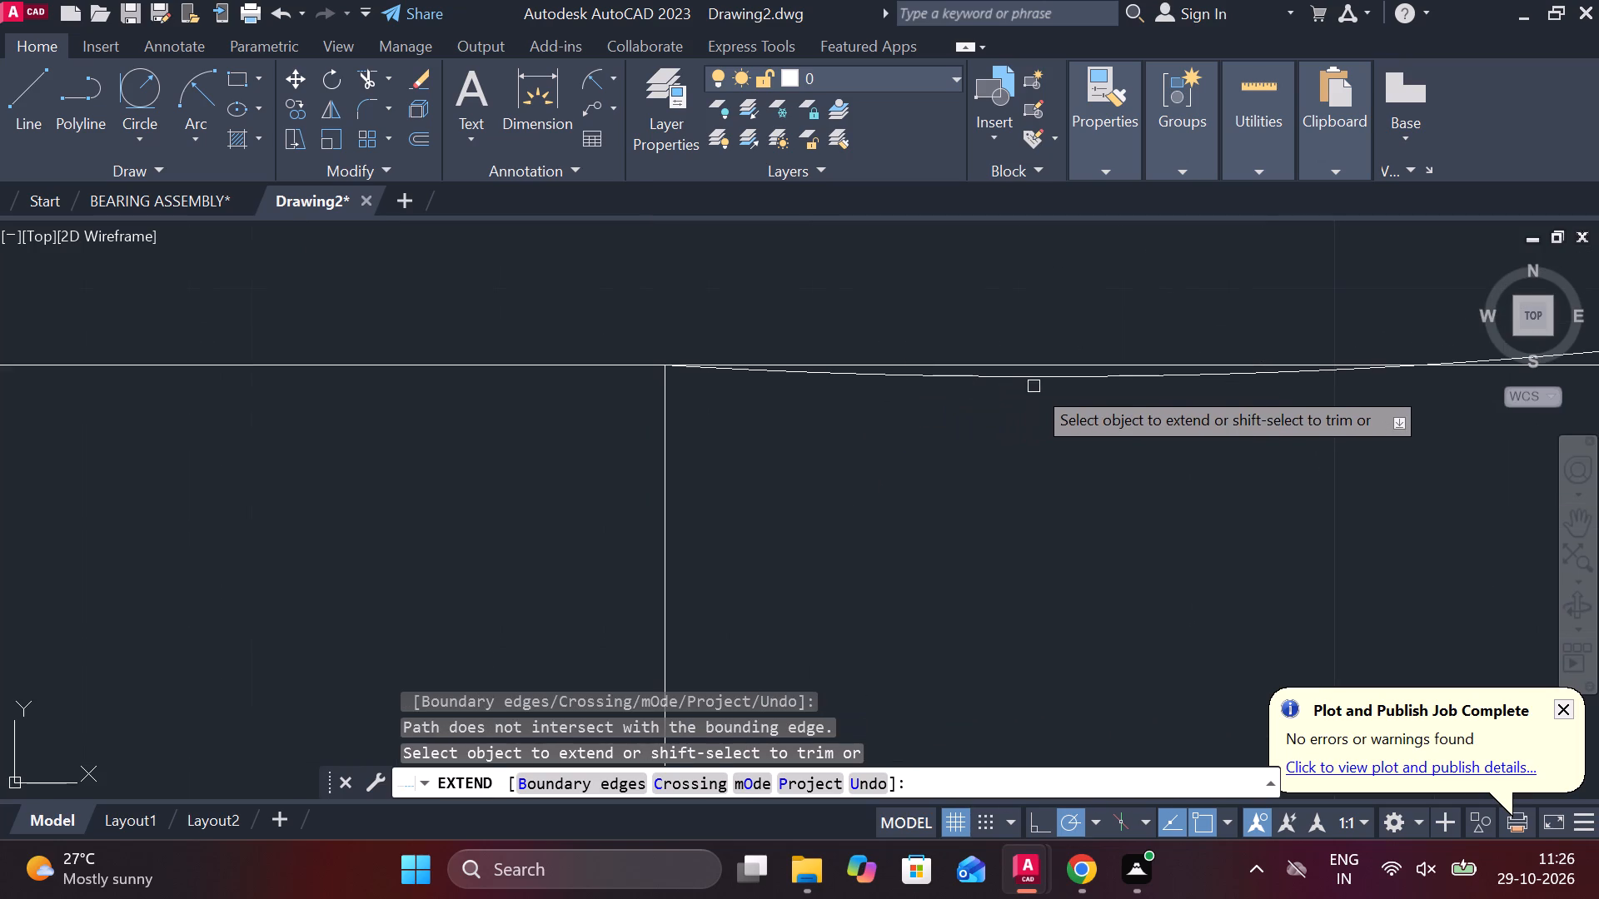
pyautogui.scroll(-2, 1034, 389)
pyautogui.scroll(-1, 1088, 484)
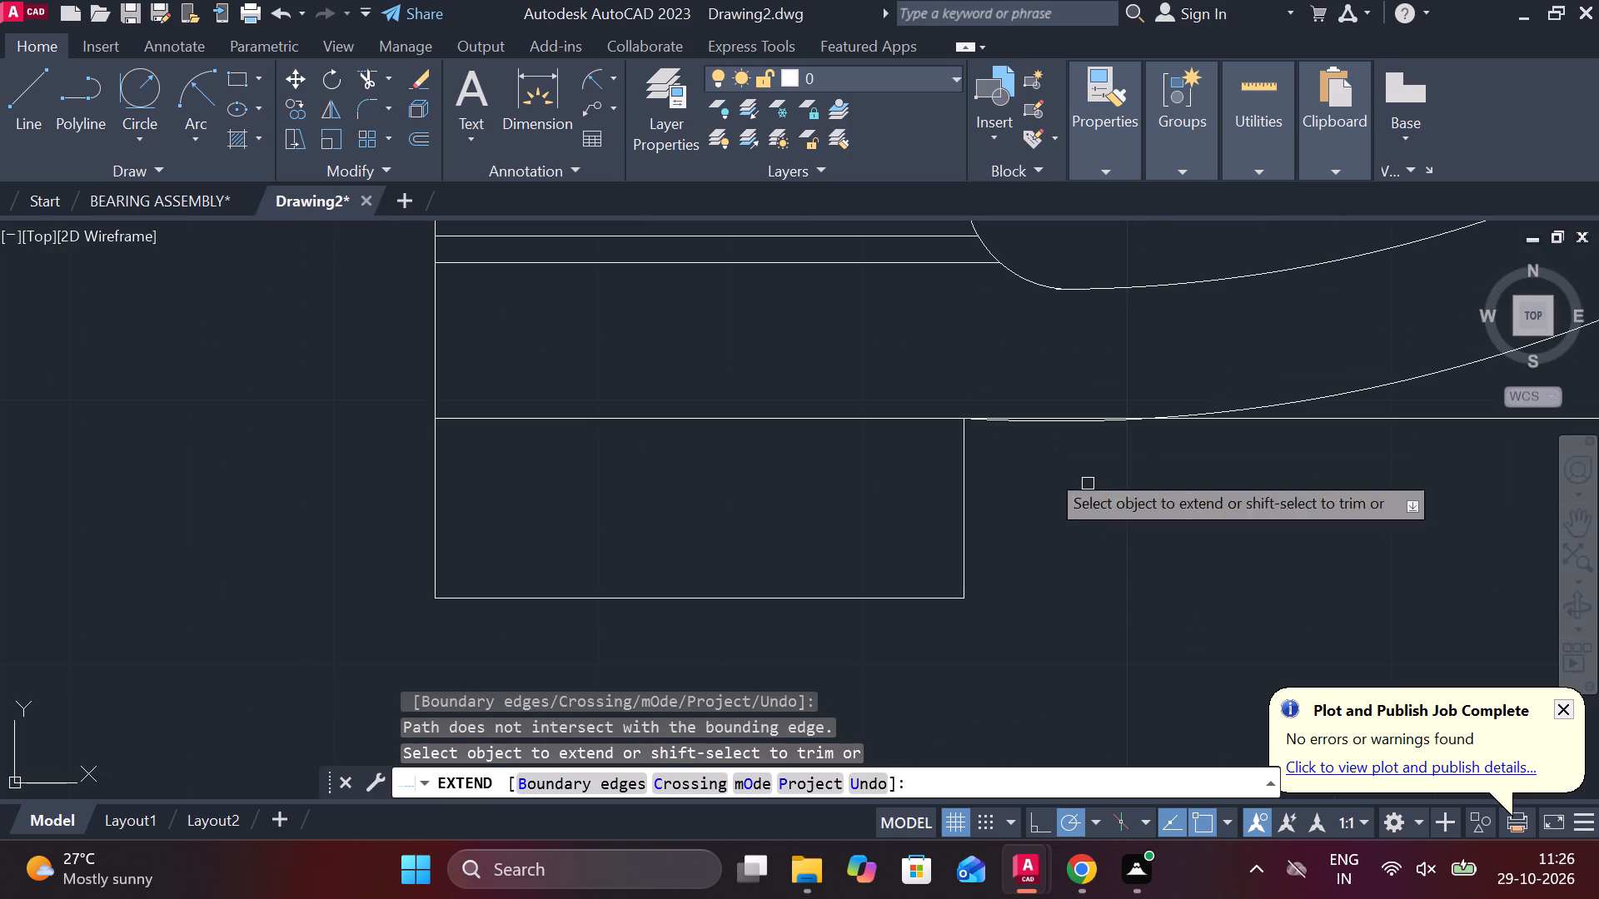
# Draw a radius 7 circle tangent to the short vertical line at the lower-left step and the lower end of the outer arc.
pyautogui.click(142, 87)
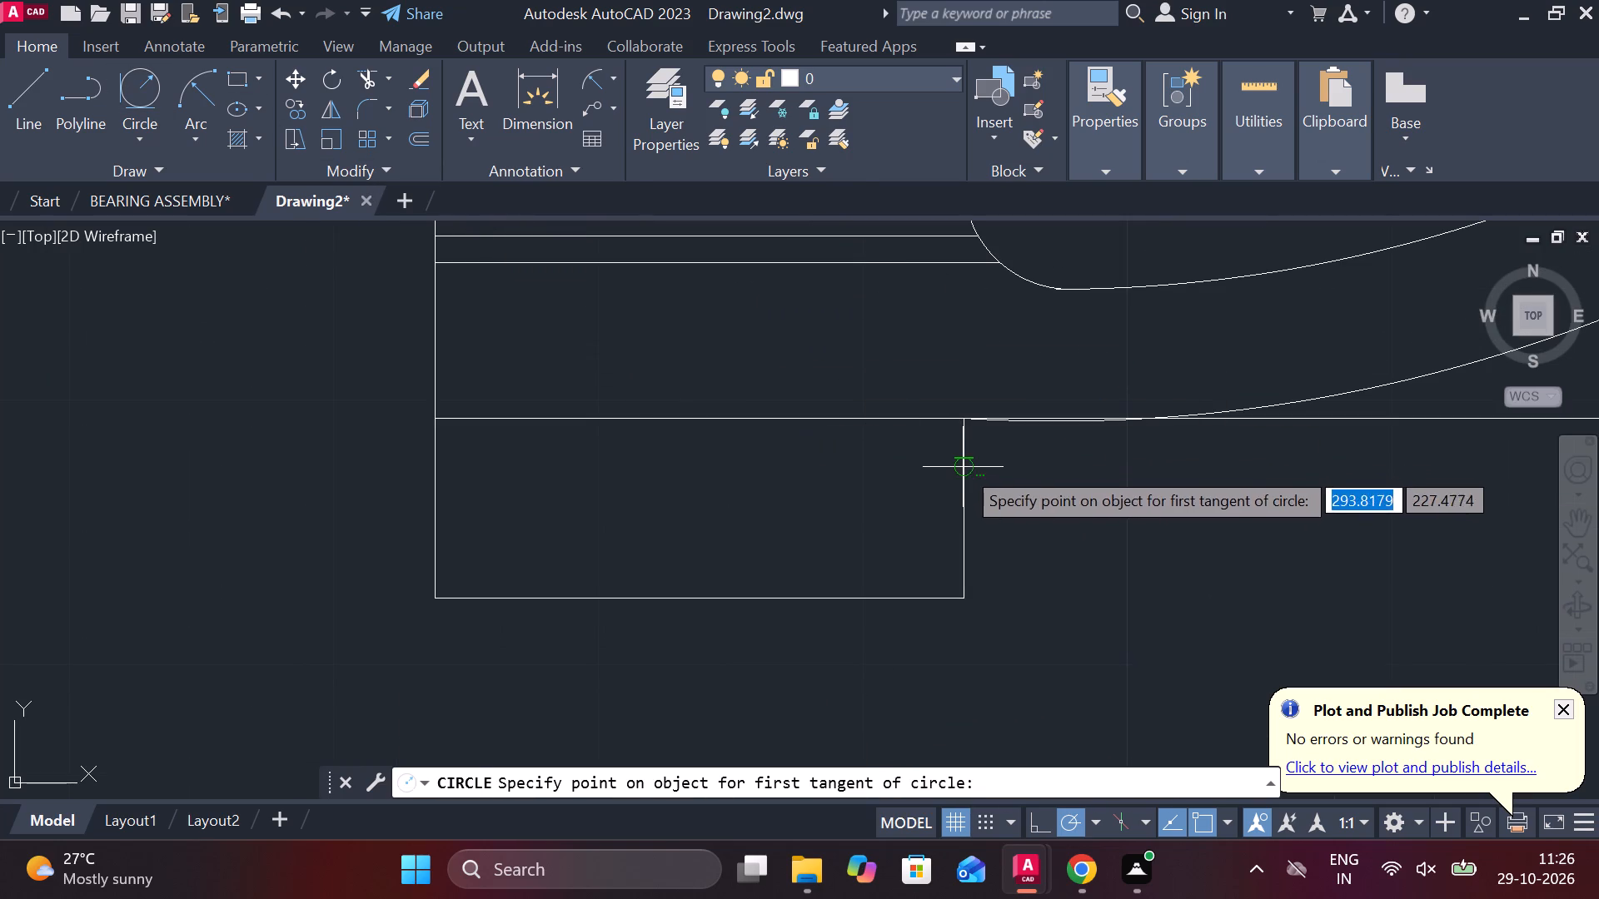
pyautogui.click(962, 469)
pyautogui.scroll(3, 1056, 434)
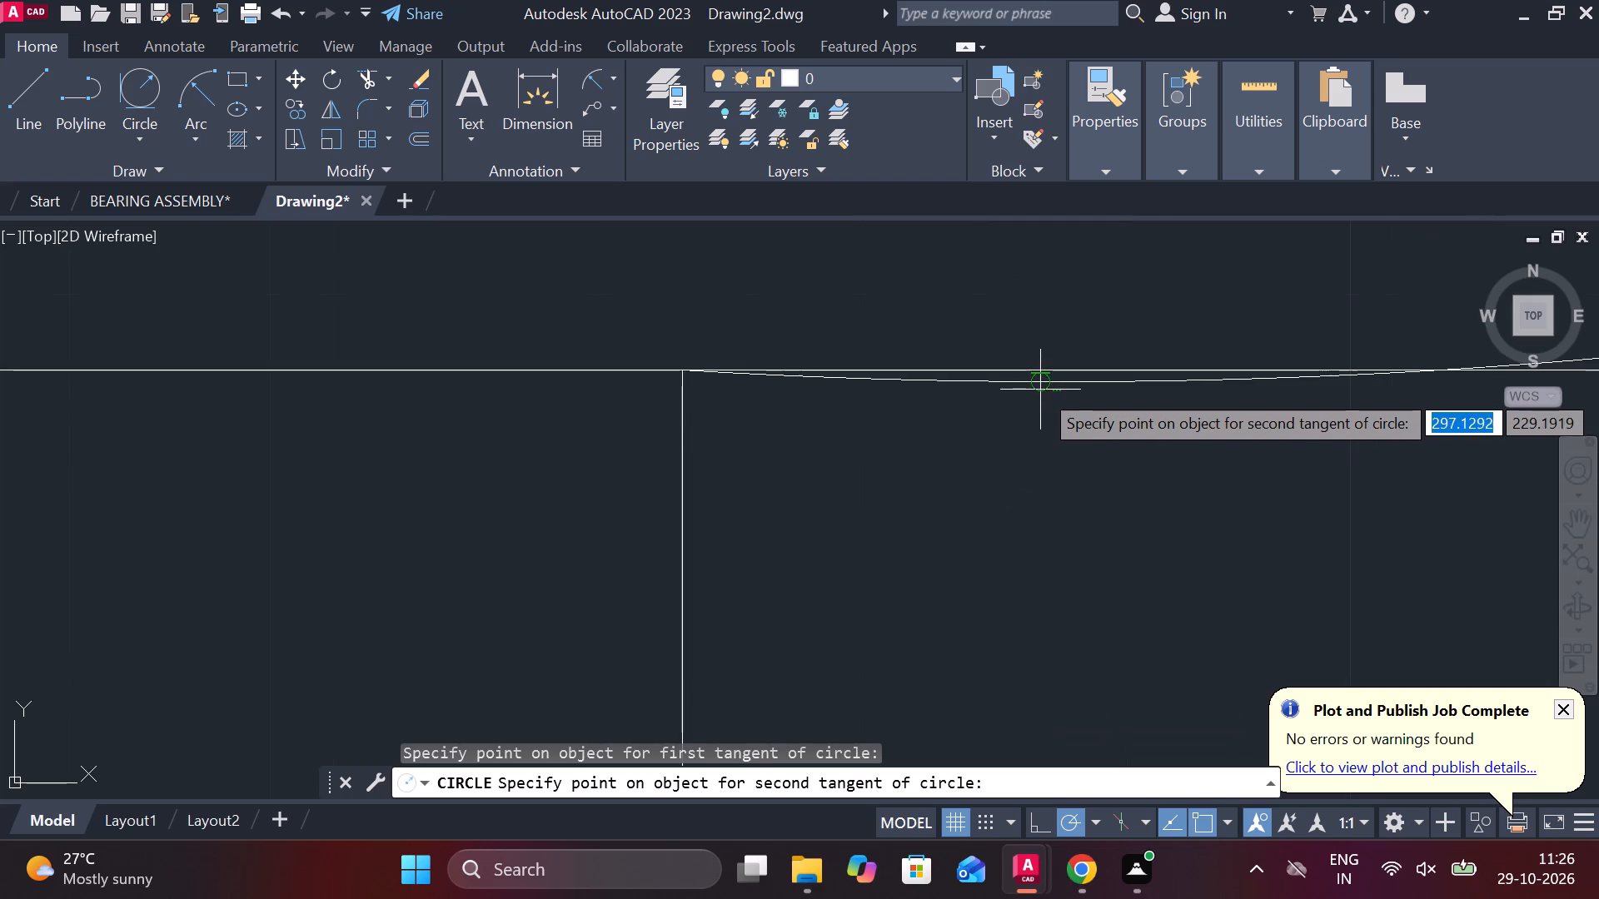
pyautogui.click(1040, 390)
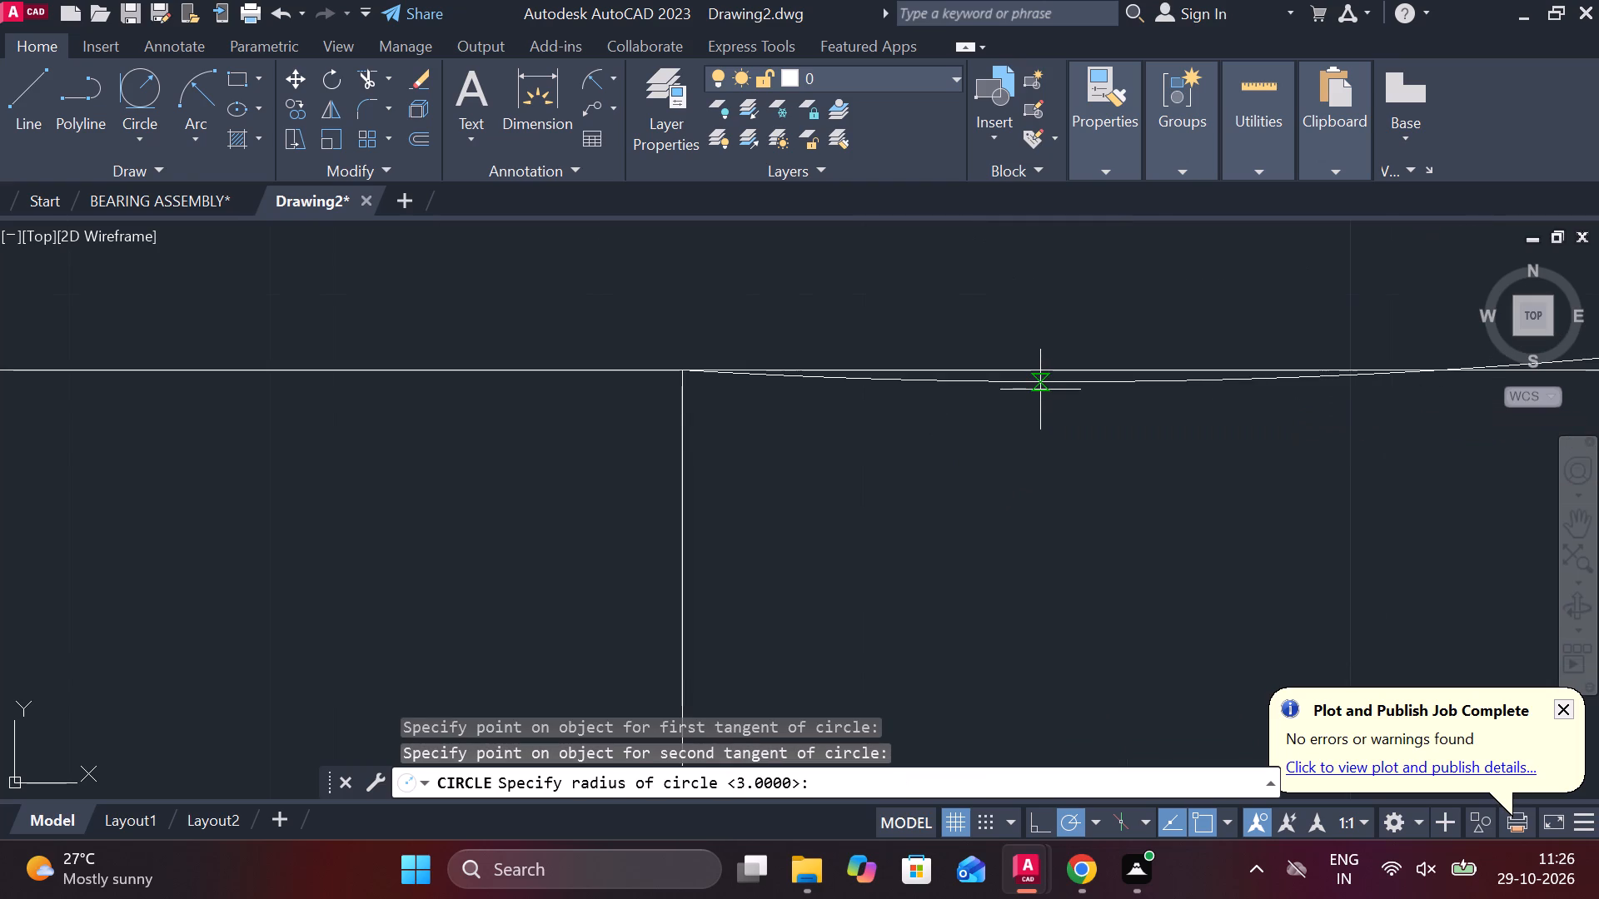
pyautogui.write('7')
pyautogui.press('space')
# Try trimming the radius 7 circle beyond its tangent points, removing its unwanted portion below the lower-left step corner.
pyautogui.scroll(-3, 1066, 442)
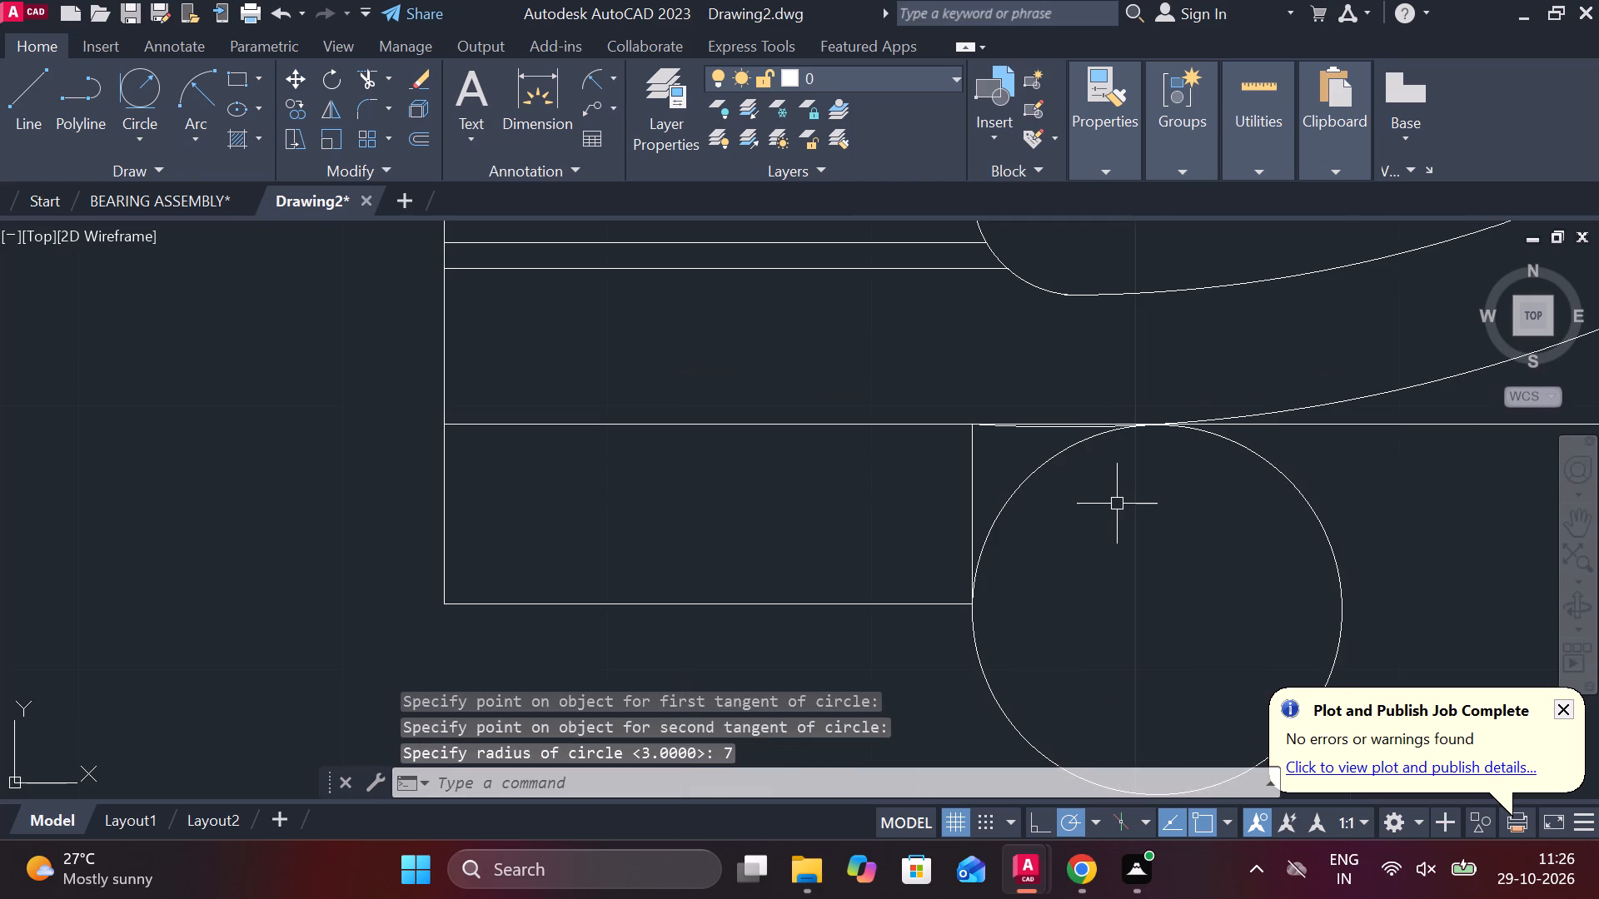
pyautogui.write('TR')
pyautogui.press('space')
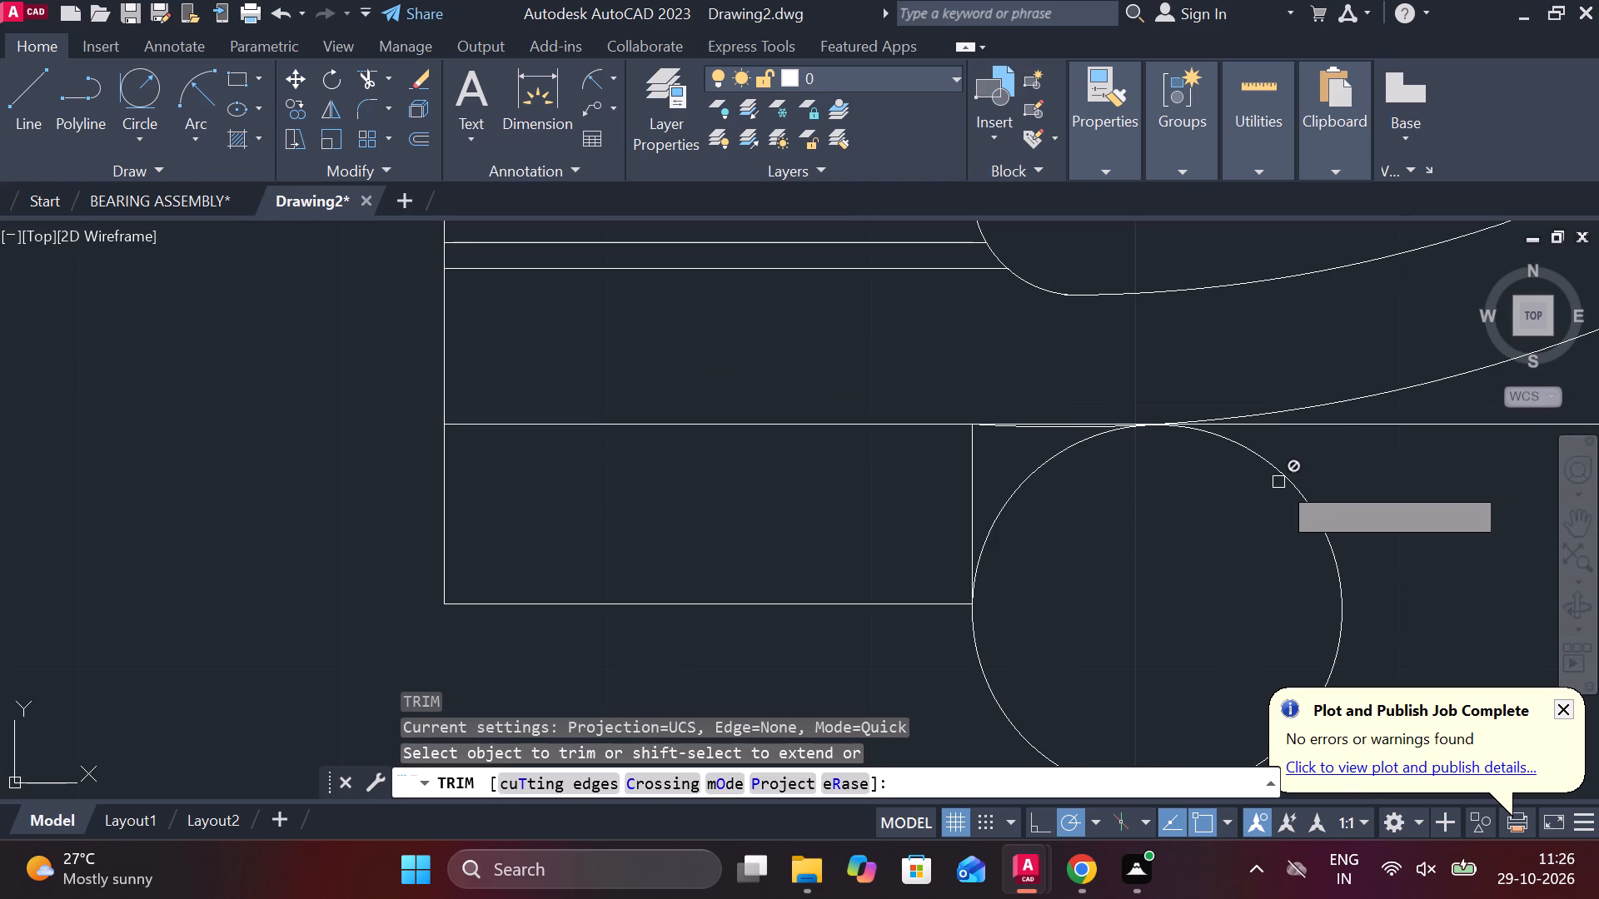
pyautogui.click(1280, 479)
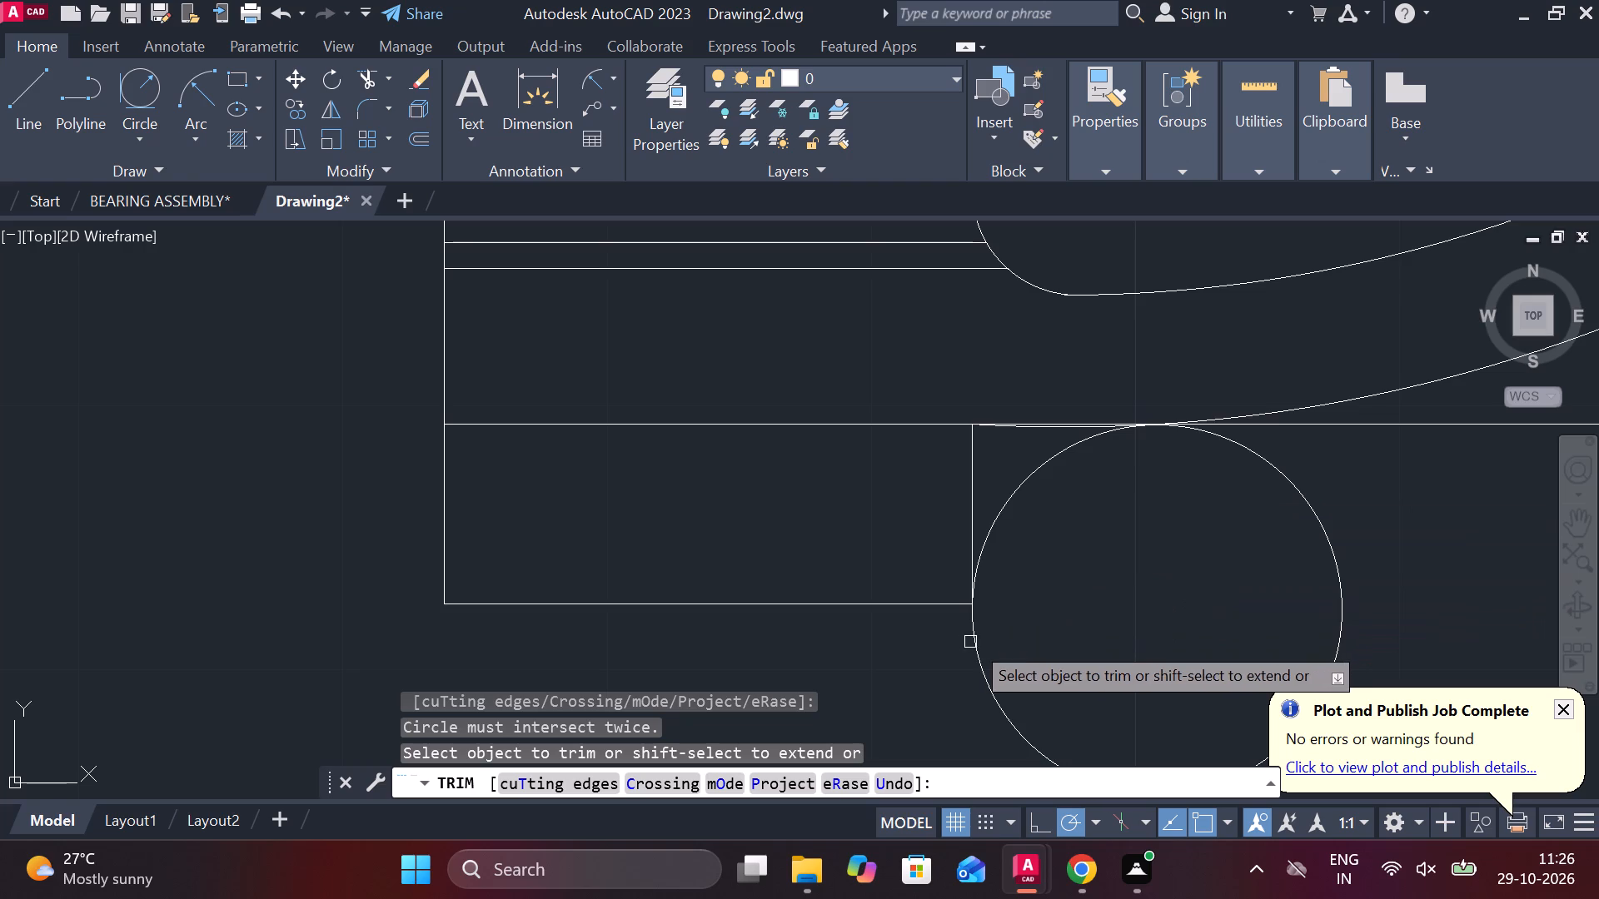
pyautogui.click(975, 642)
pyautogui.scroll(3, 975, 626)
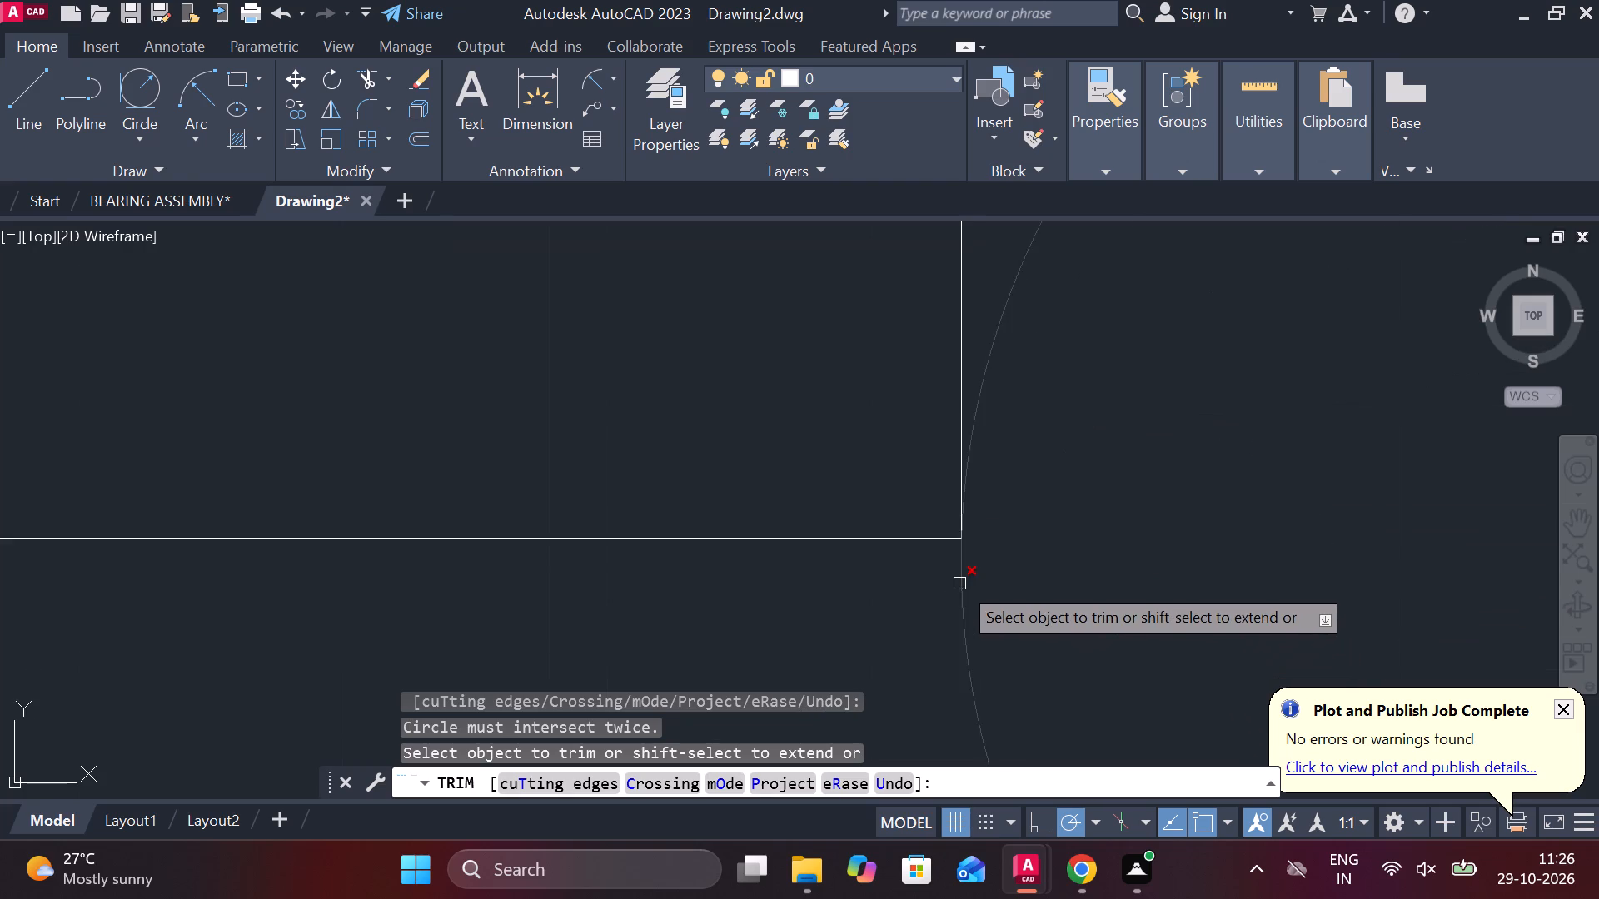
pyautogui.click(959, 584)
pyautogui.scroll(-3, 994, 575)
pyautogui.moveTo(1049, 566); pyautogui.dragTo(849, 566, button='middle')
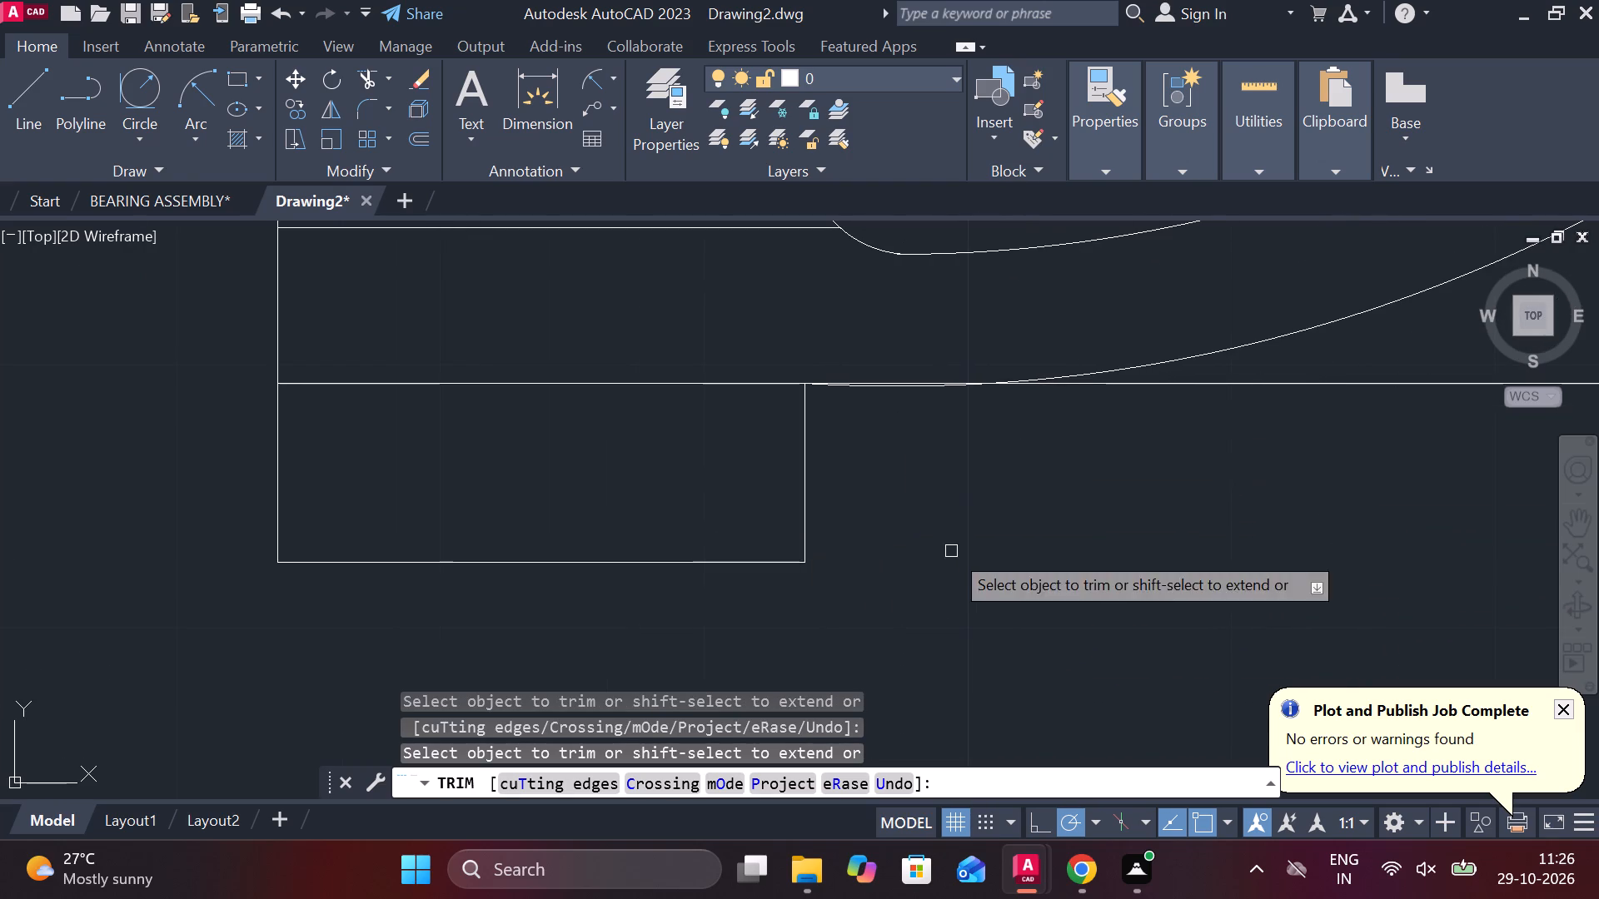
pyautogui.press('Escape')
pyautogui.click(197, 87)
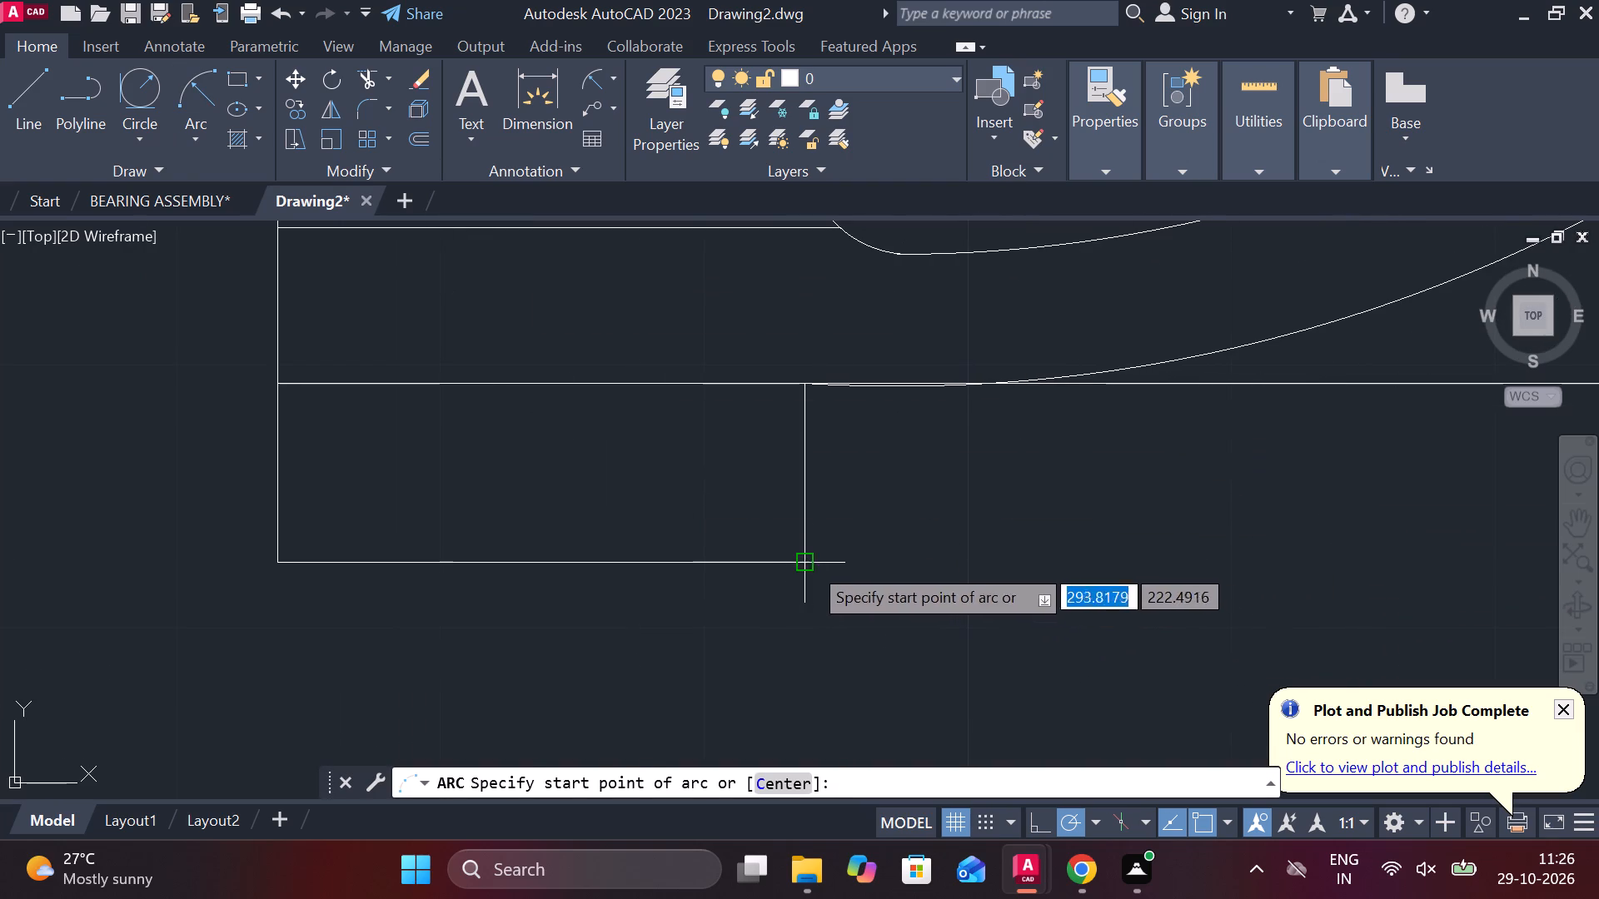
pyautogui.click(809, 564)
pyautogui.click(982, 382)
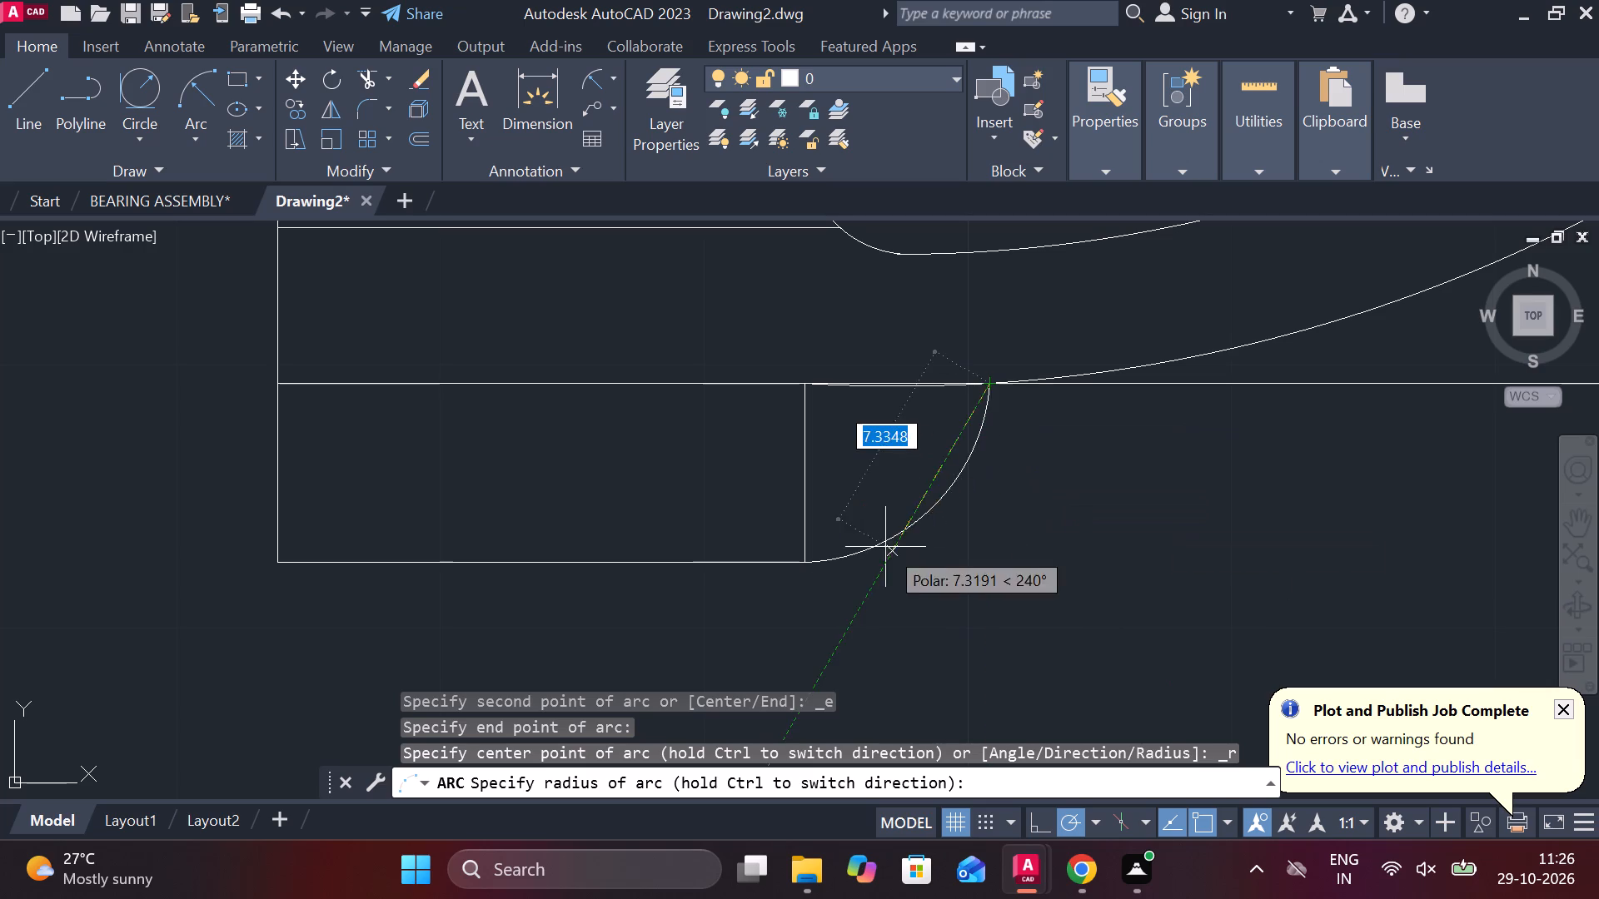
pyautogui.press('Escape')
# Trim the horizontal line inside the lower-left foot and the outer arc's short piece beside the step.
pyautogui.scroll(-1, 882, 522)
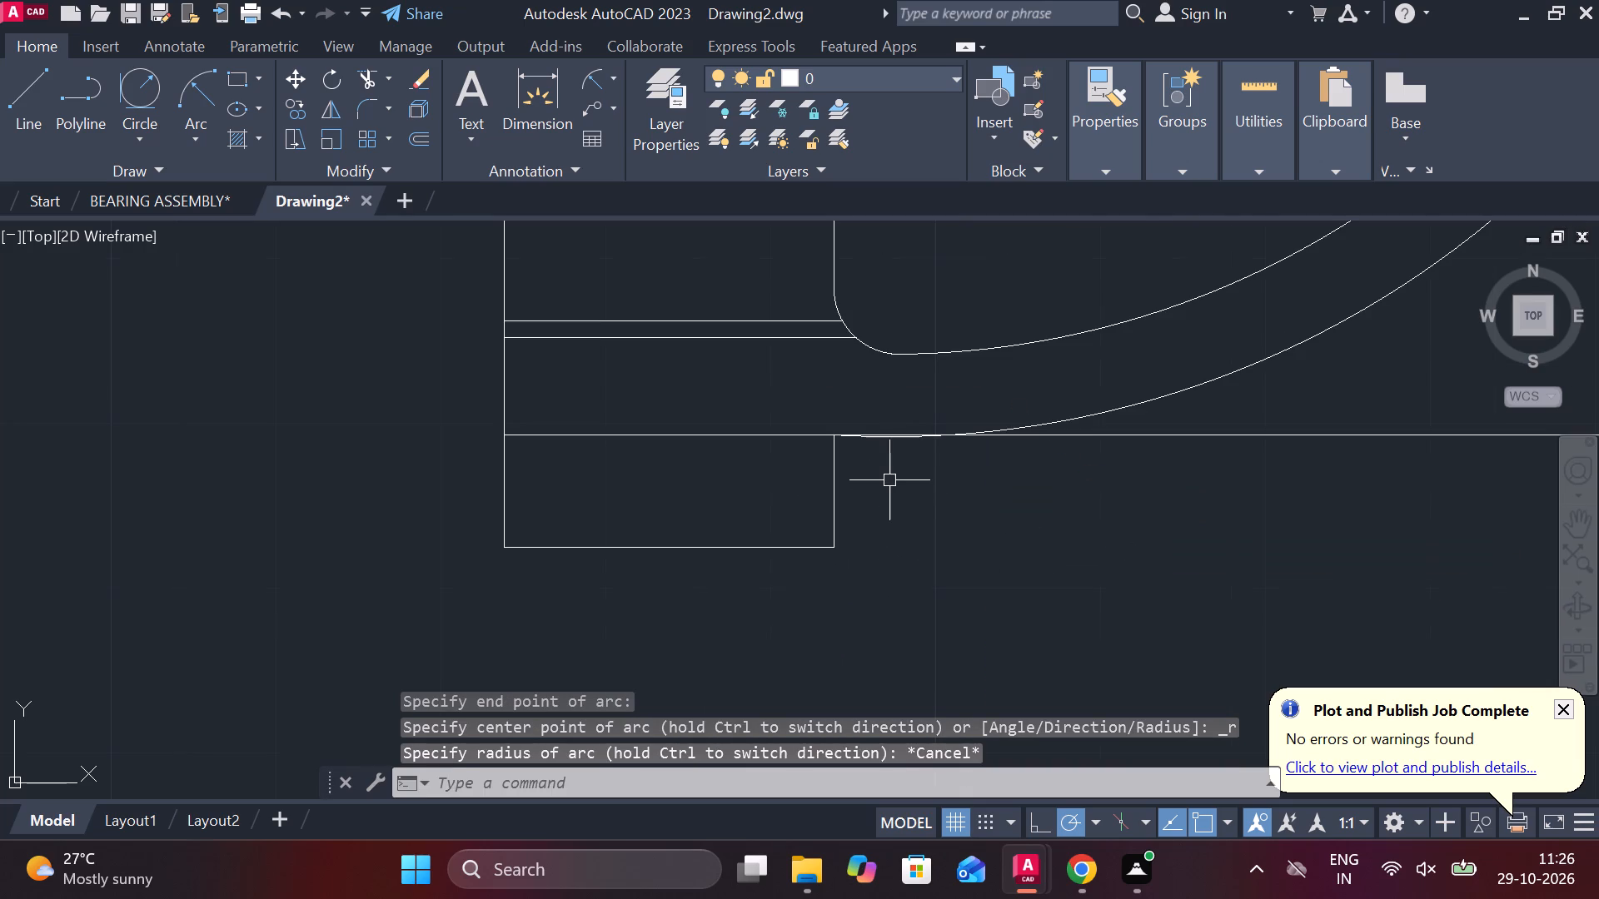
pyautogui.write('TR')
pyautogui.press('space')
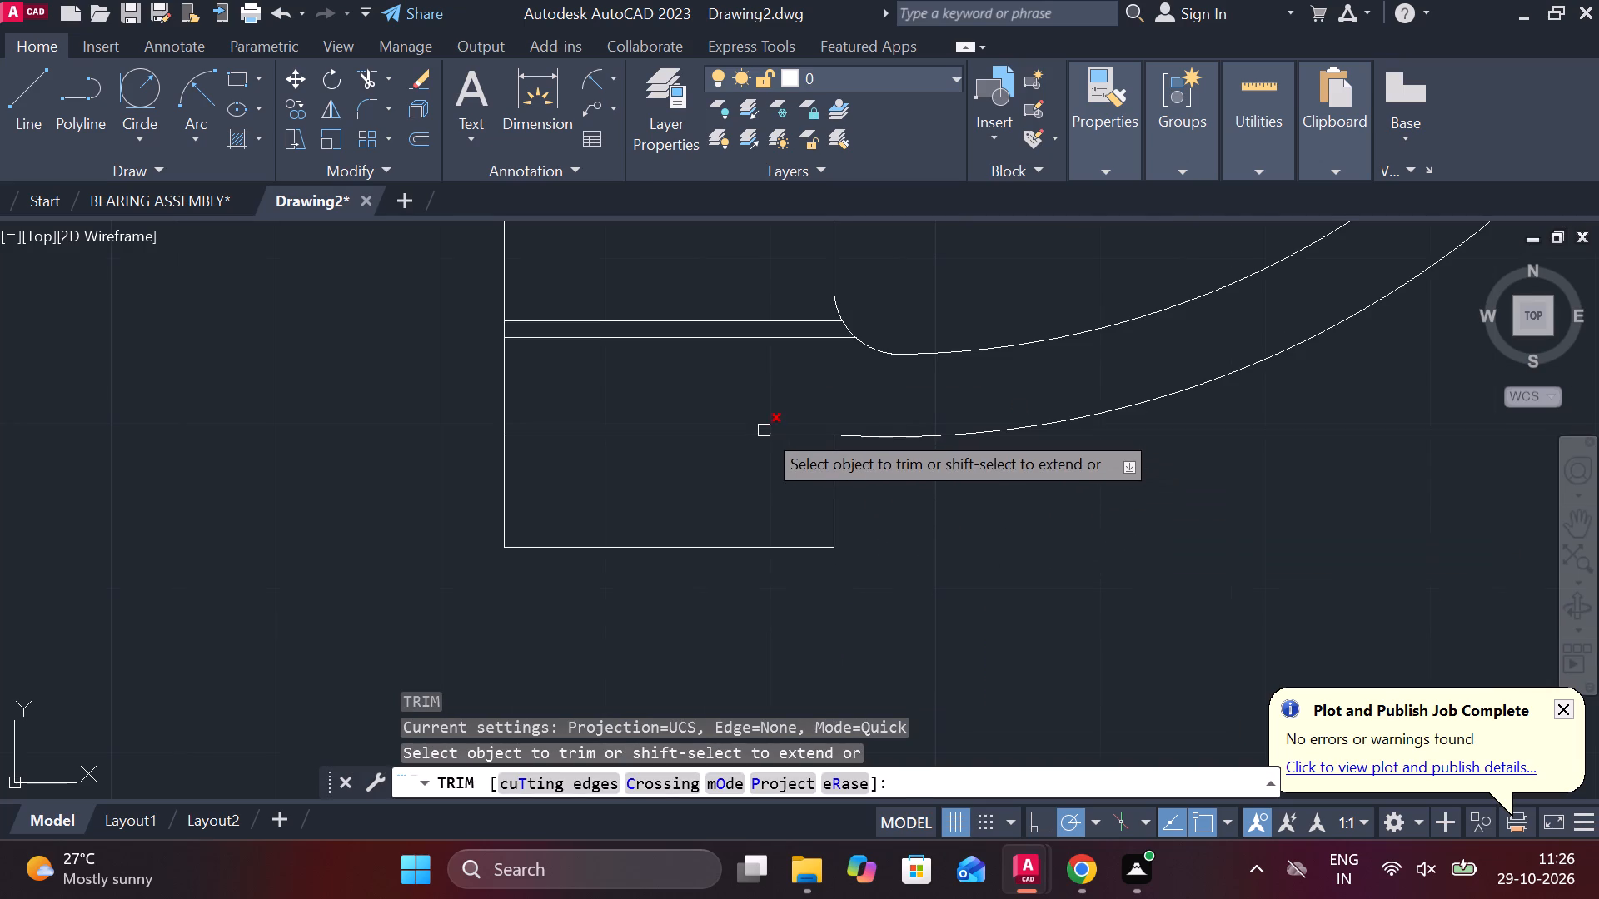
pyautogui.click(764, 430)
pyautogui.click(899, 442)
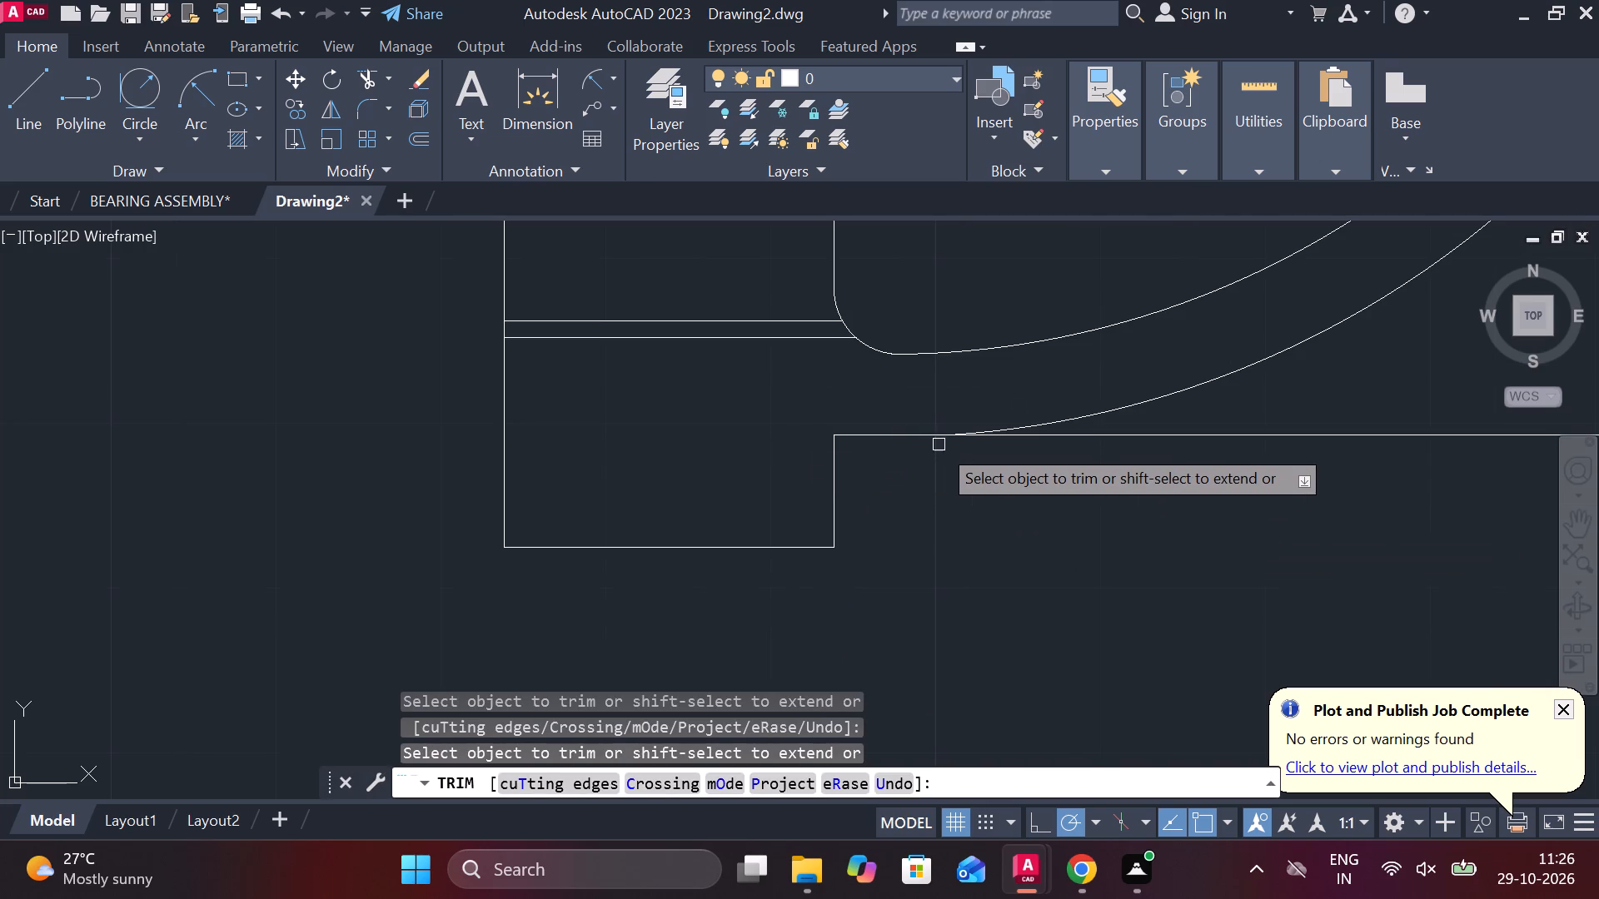
pyautogui.scroll(-1, 1067, 495)
pyautogui.moveTo(1067, 495); pyautogui.dragTo(981, 477, button='middle')
pyautogui.moveTo(970, 497); pyautogui.dragTo(965, 497, button='middle')
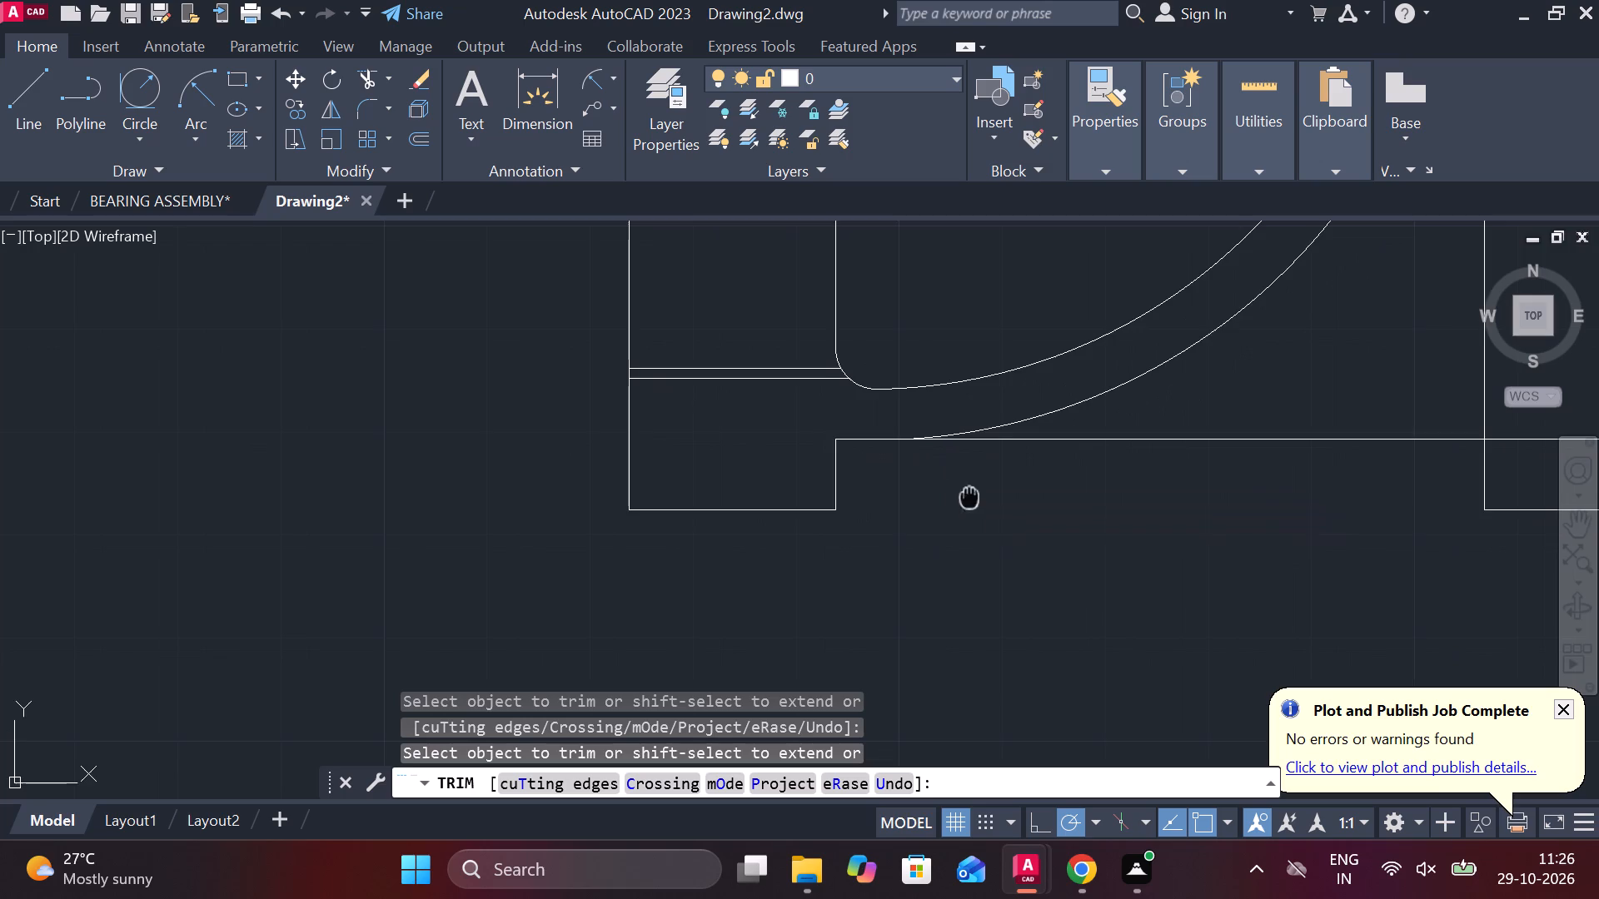
pyautogui.moveTo(965, 497); pyautogui.dragTo(794, 479, button='middle')
pyautogui.press('Escape')
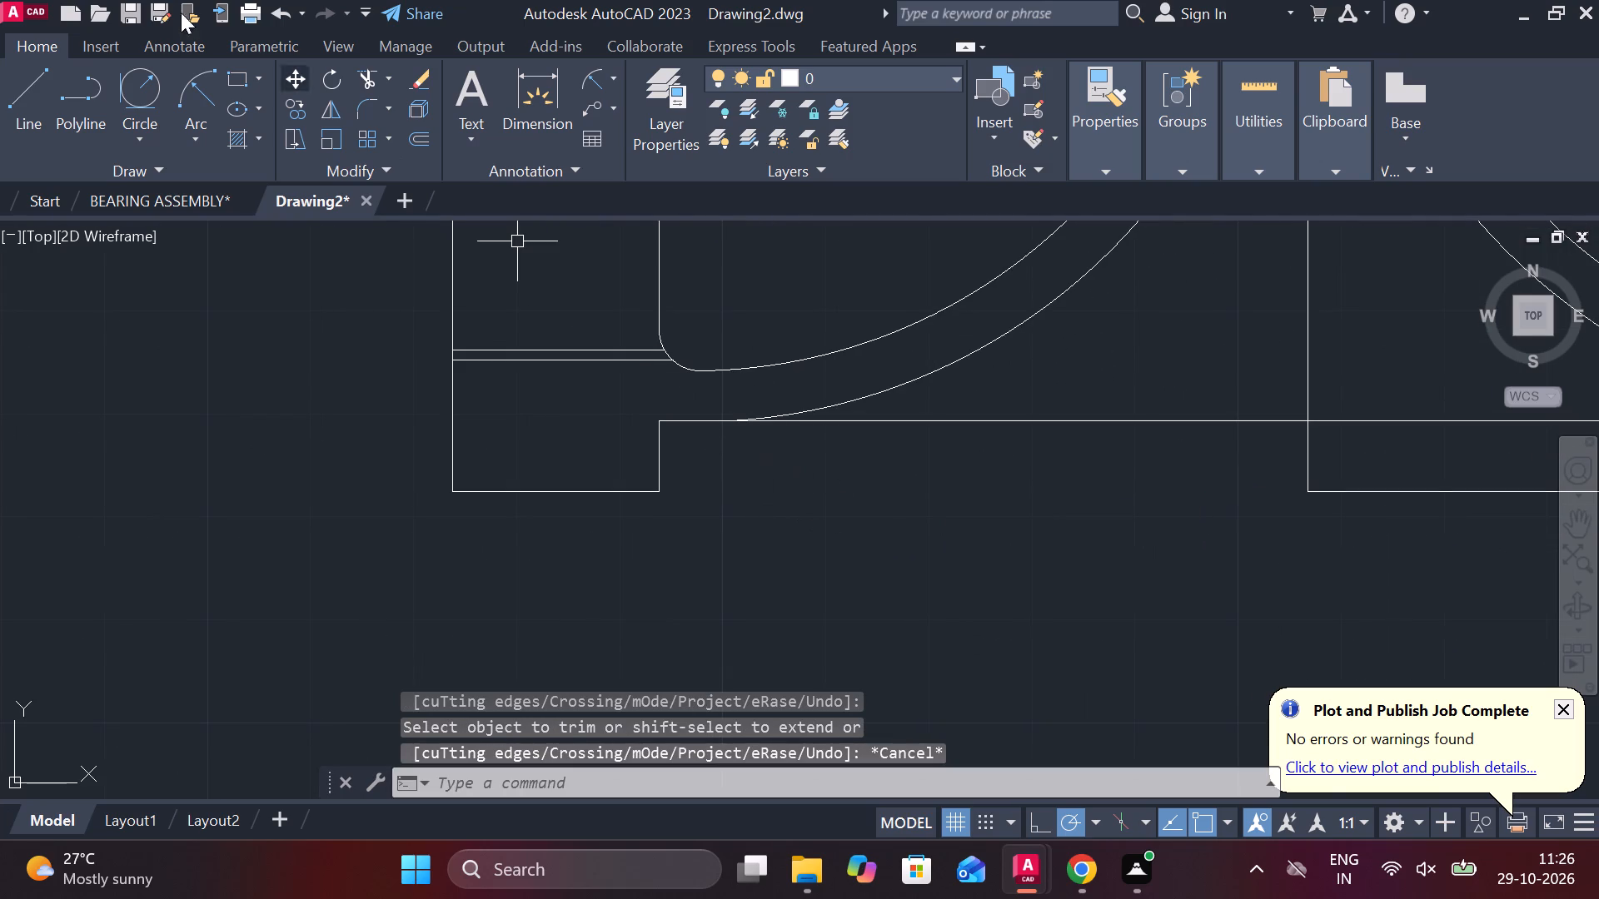
# Draw a radius 7 arc from the lower end of the outer arc to the bottom corner of the lower-left foot.
pyautogui.click(190, 78)
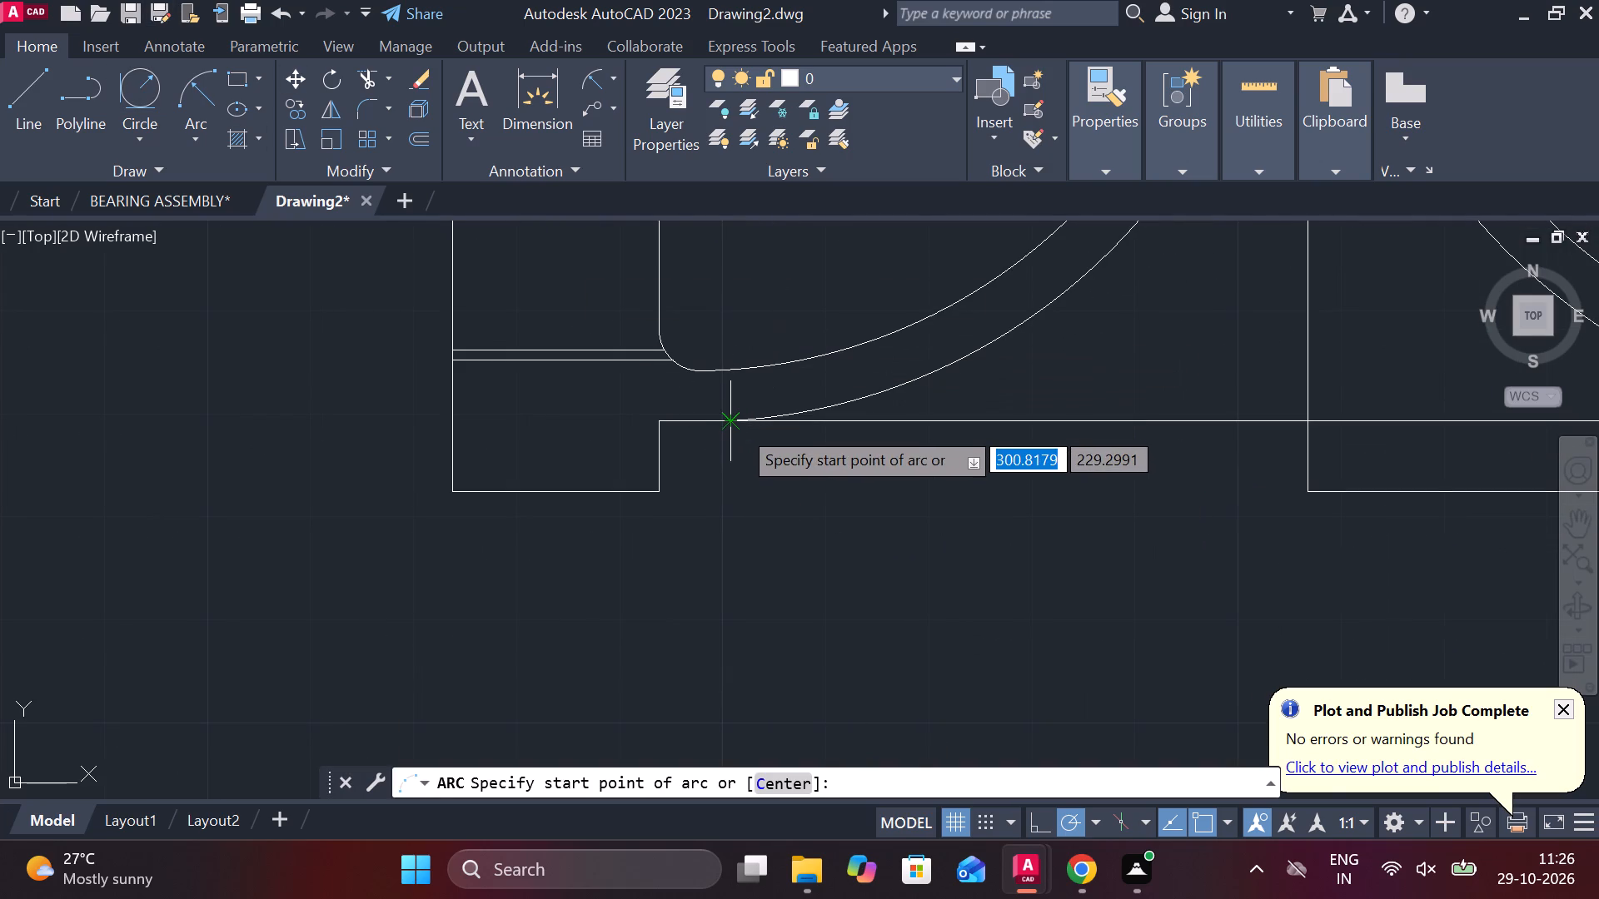
pyautogui.scroll(2, 739, 426)
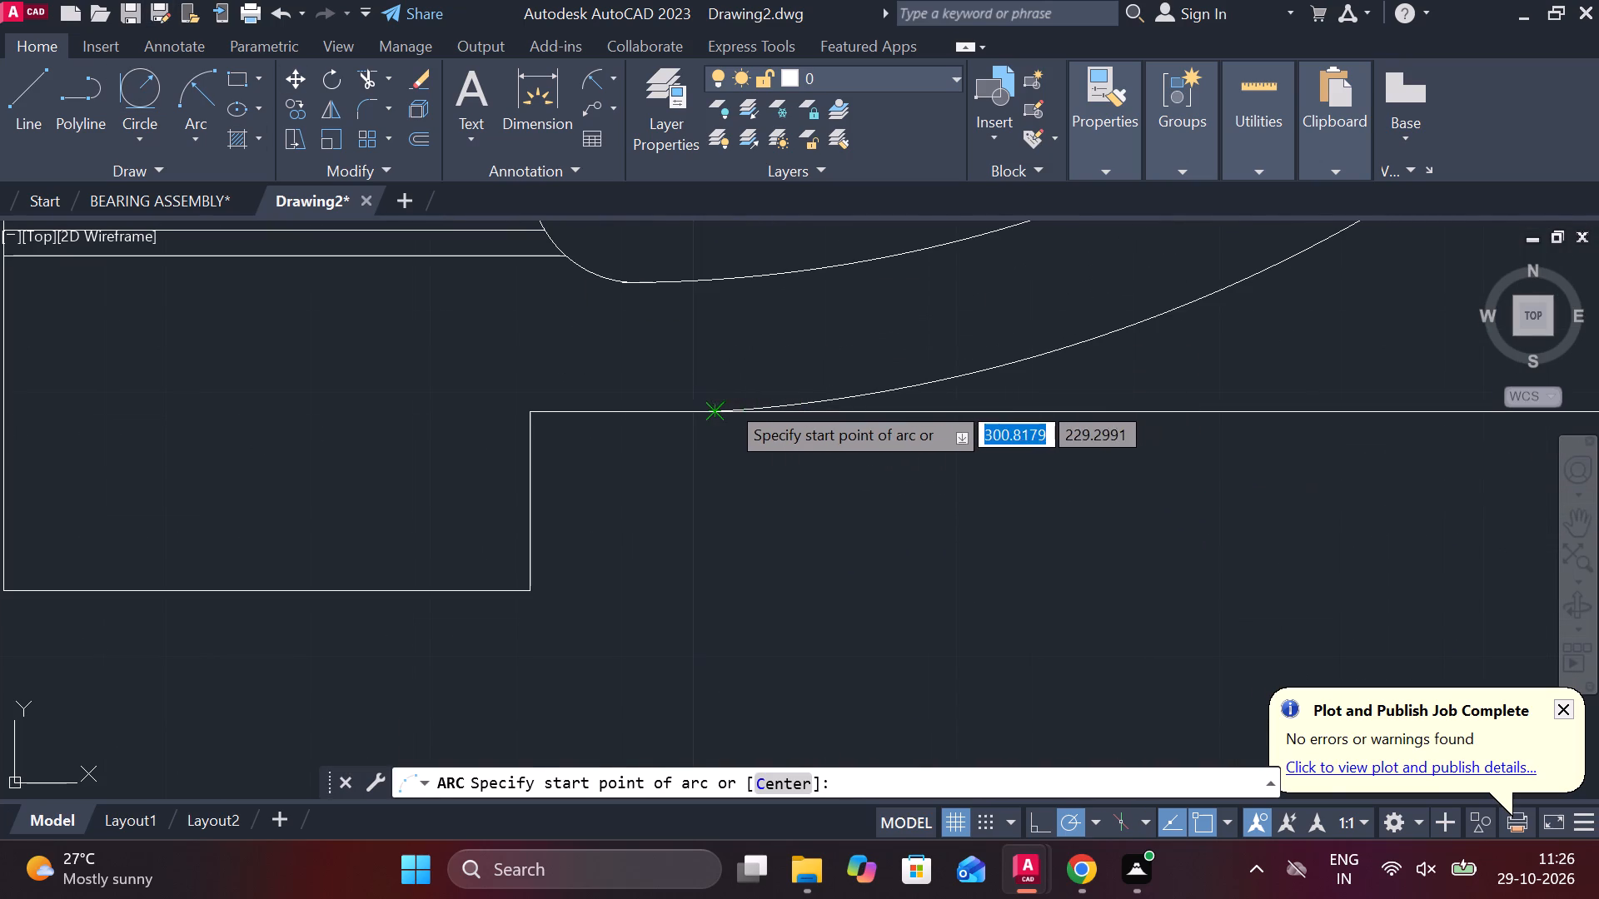
pyautogui.click(727, 401)
pyautogui.click(535, 588)
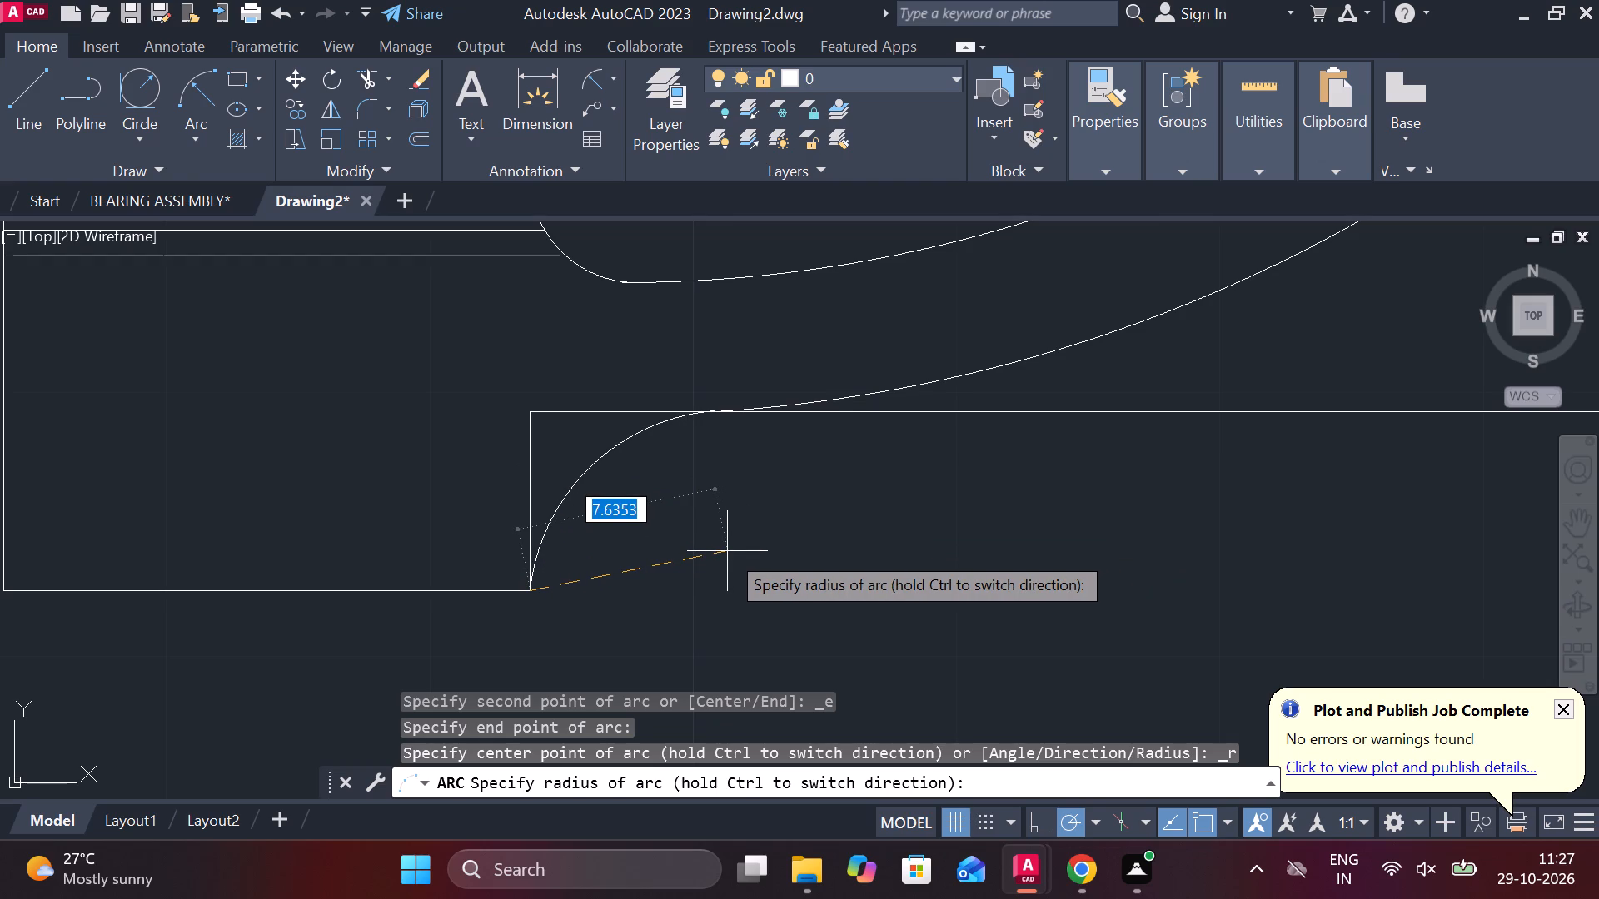
pyautogui.press('7')
pyautogui.press('Return')
# Trim away the square corner's horizontal and vertical segments outside the radius 7 arc at the lower-left foot.
pyautogui.scroll(-1, 770, 545)
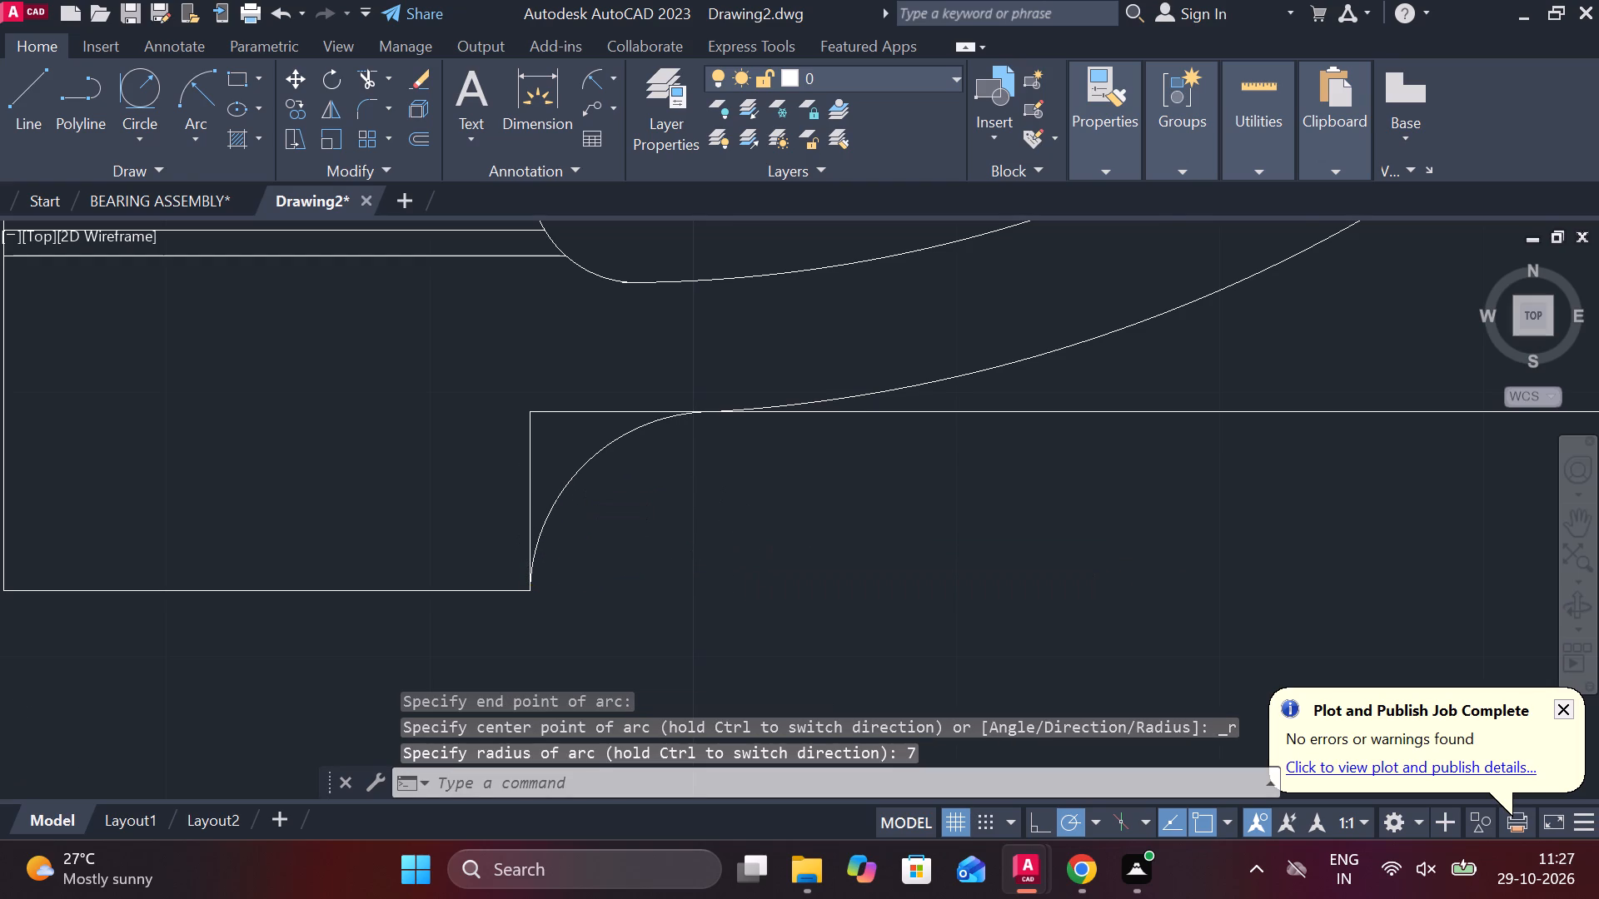
pyautogui.write('TR')
pyautogui.press('space')
pyautogui.click(655, 456)
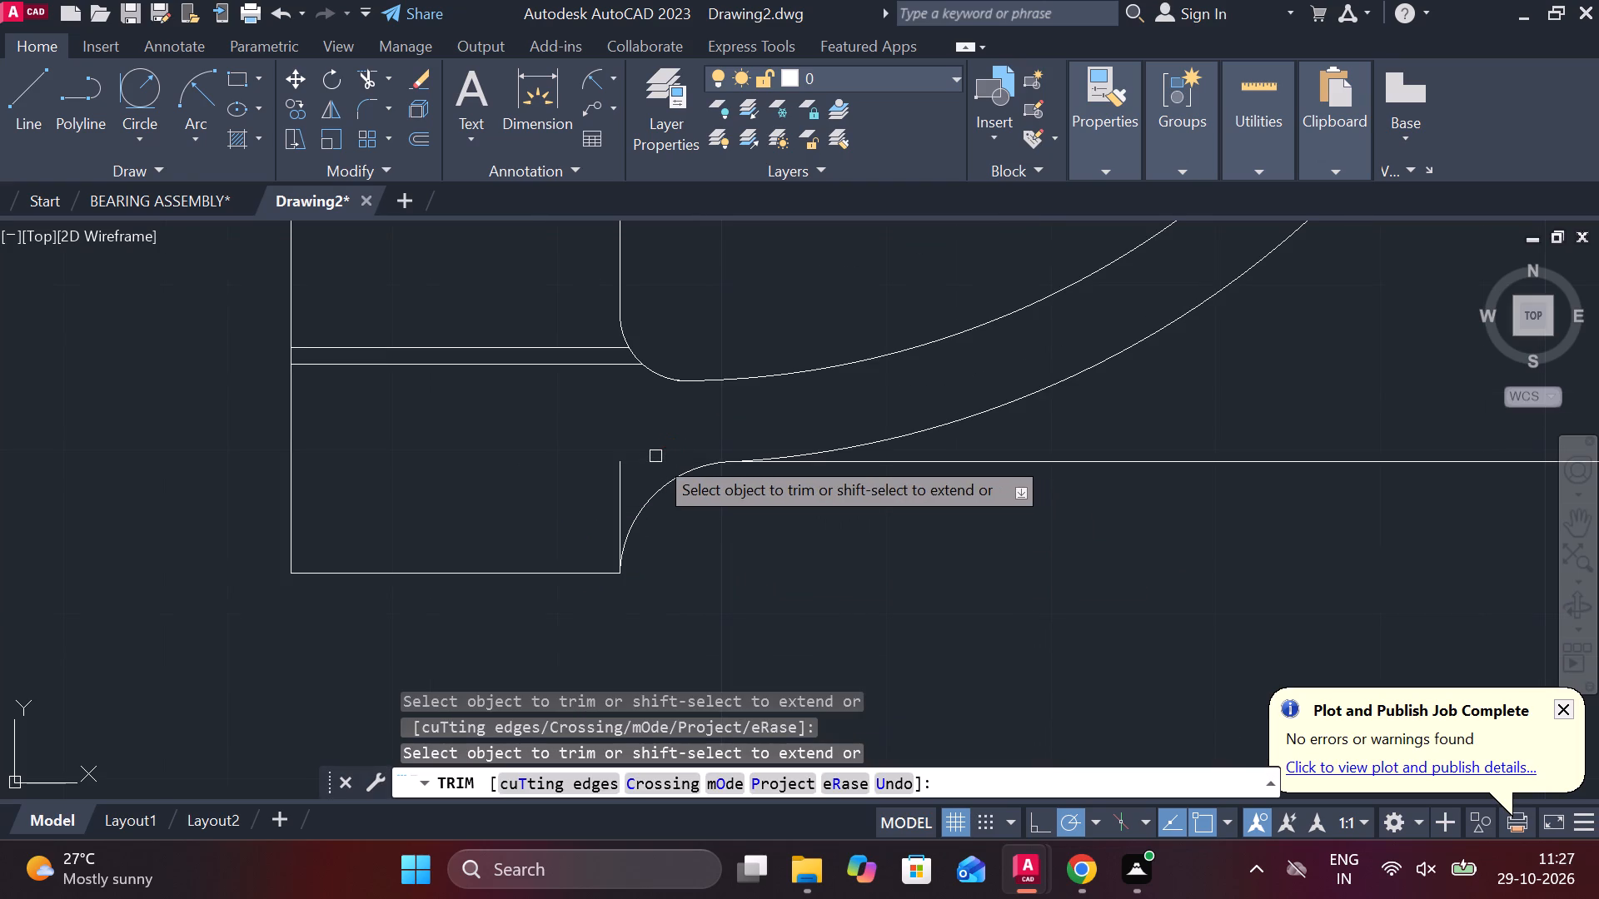
pyautogui.click(625, 489)
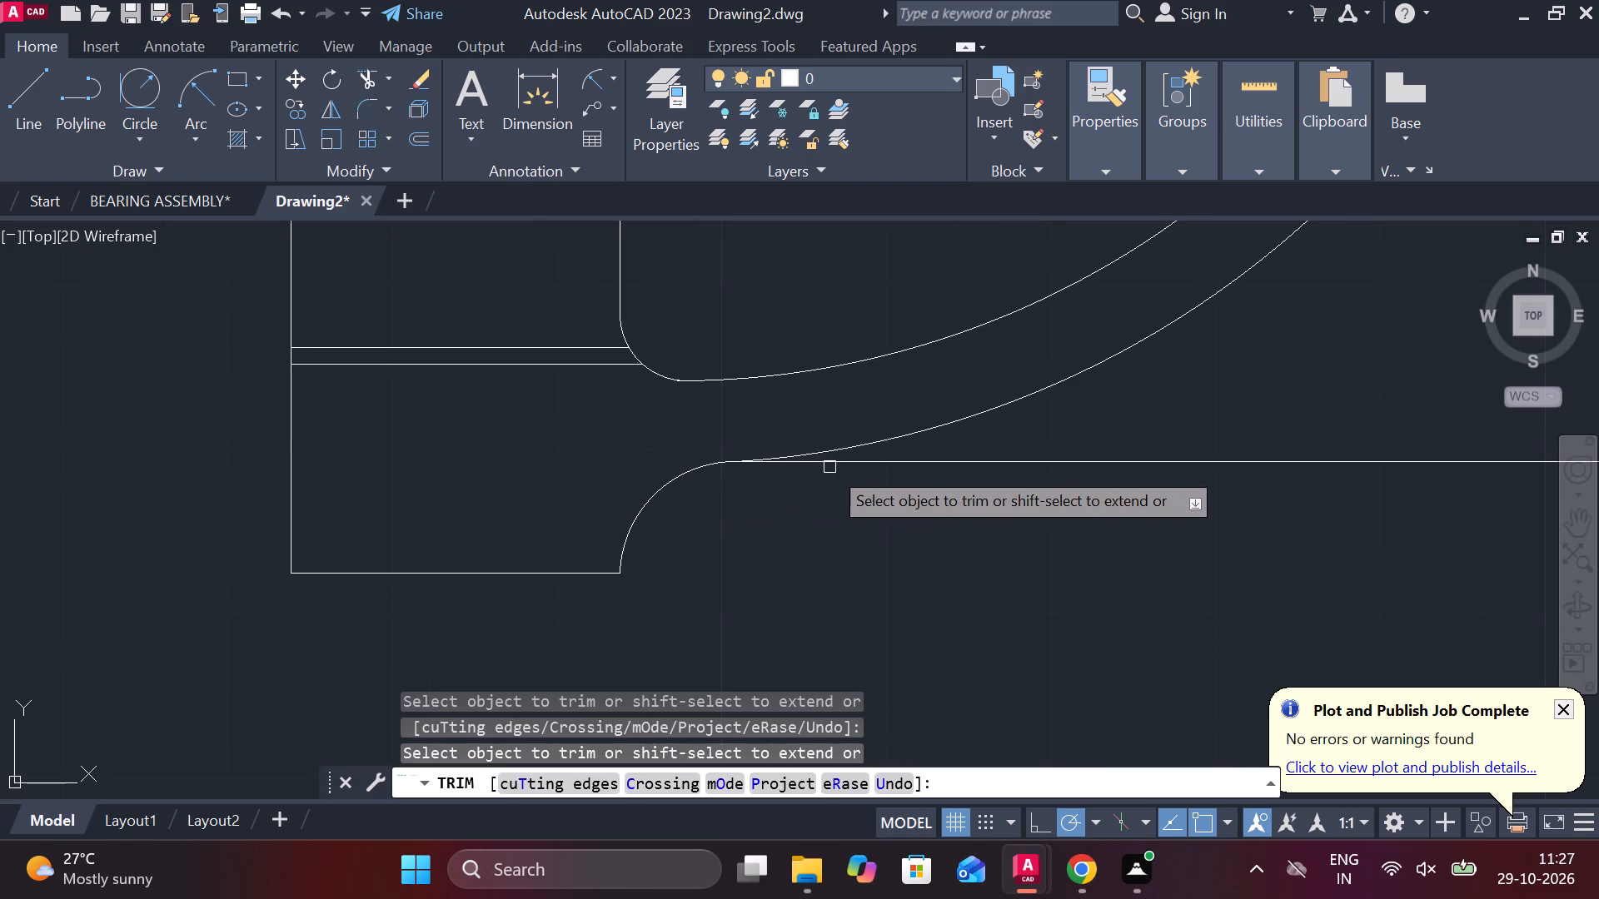
pyautogui.scroll(-2, 865, 489)
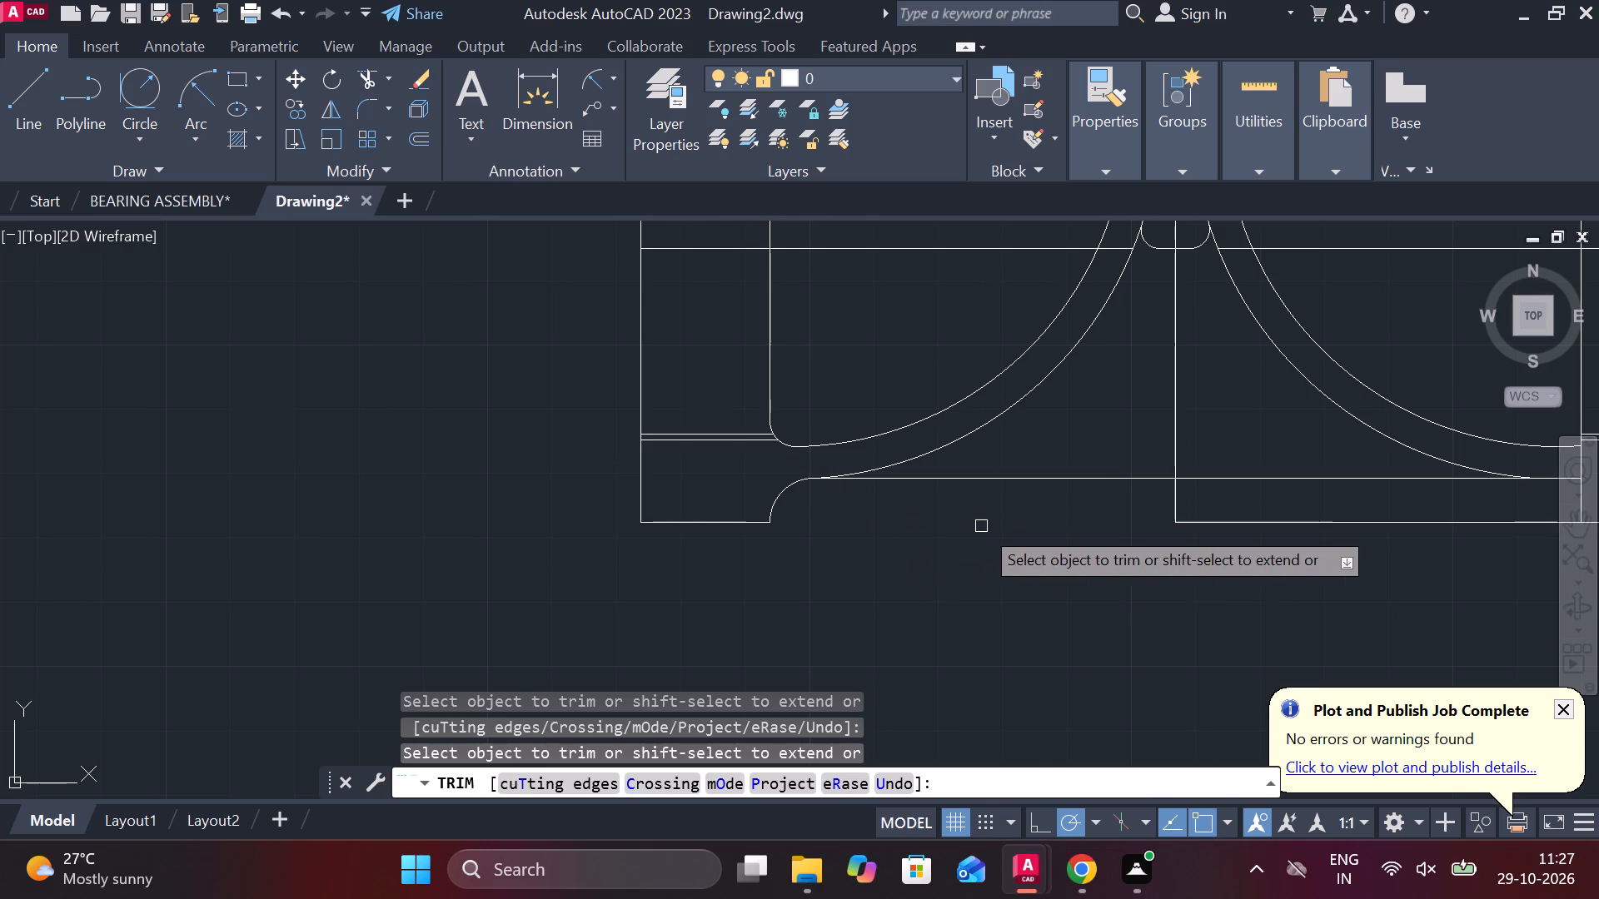
pyautogui.scroll(-2, 994, 529)
pyautogui.moveTo(994, 529); pyautogui.dragTo(855, 527, button='middle')
pyautogui.scroll(2, 1060, 524)
pyautogui.press('Escape')
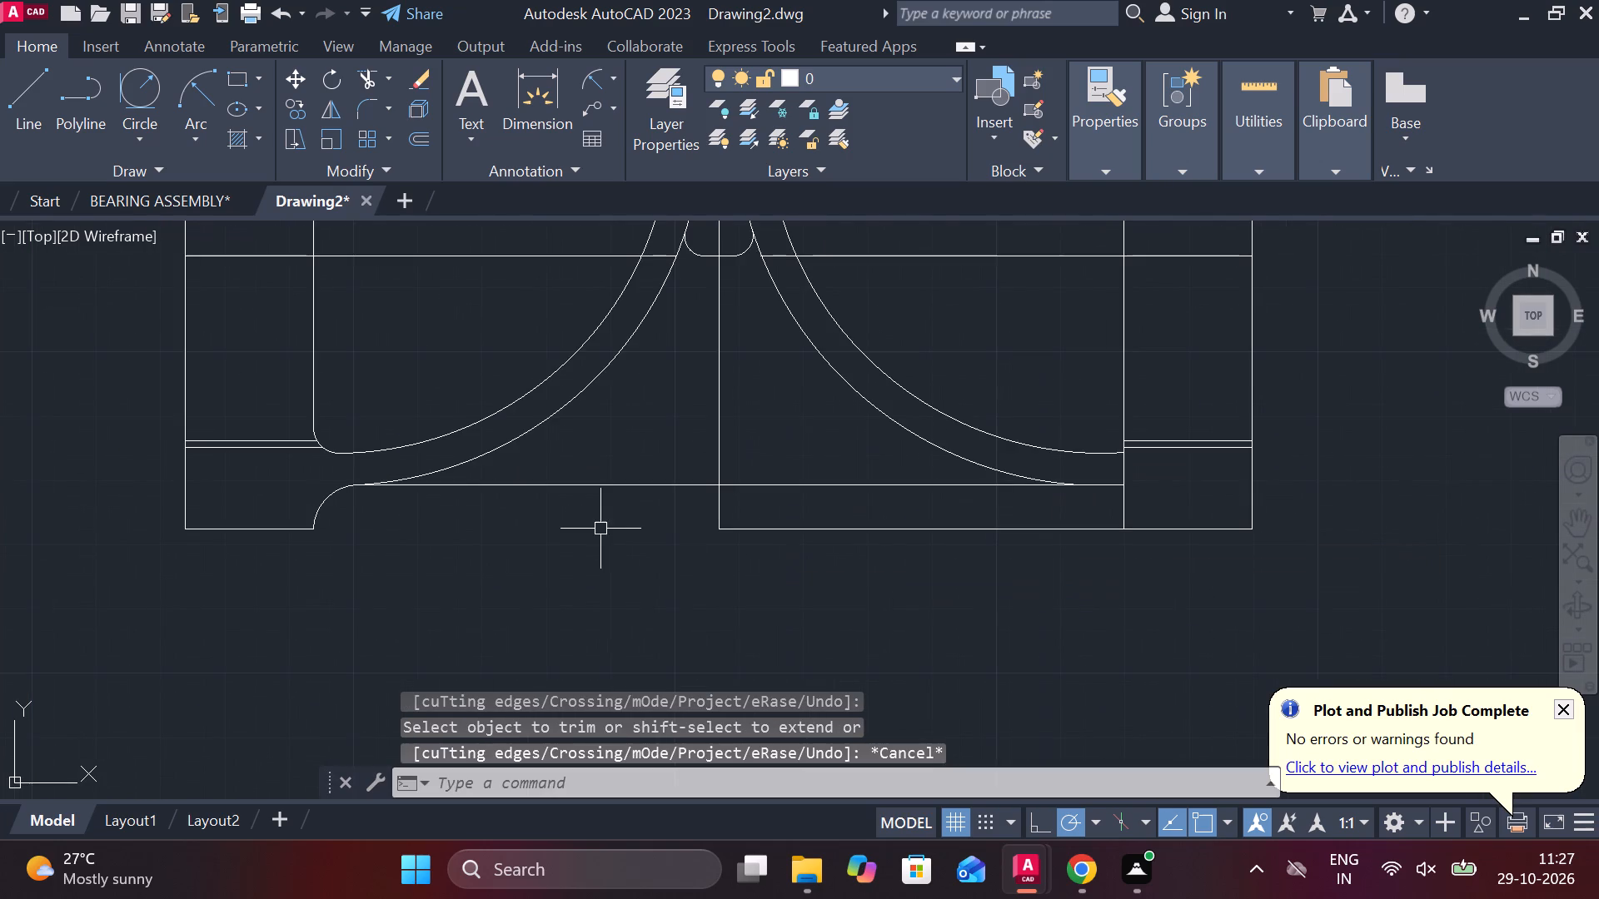
# Mirror the radius 7 arc about the vertical centre line to the lower-right foot, keeping the original.
pyautogui.moveTo(589, 526); pyautogui.dragTo(846, 489, button='middle')
pyautogui.click(578, 468)
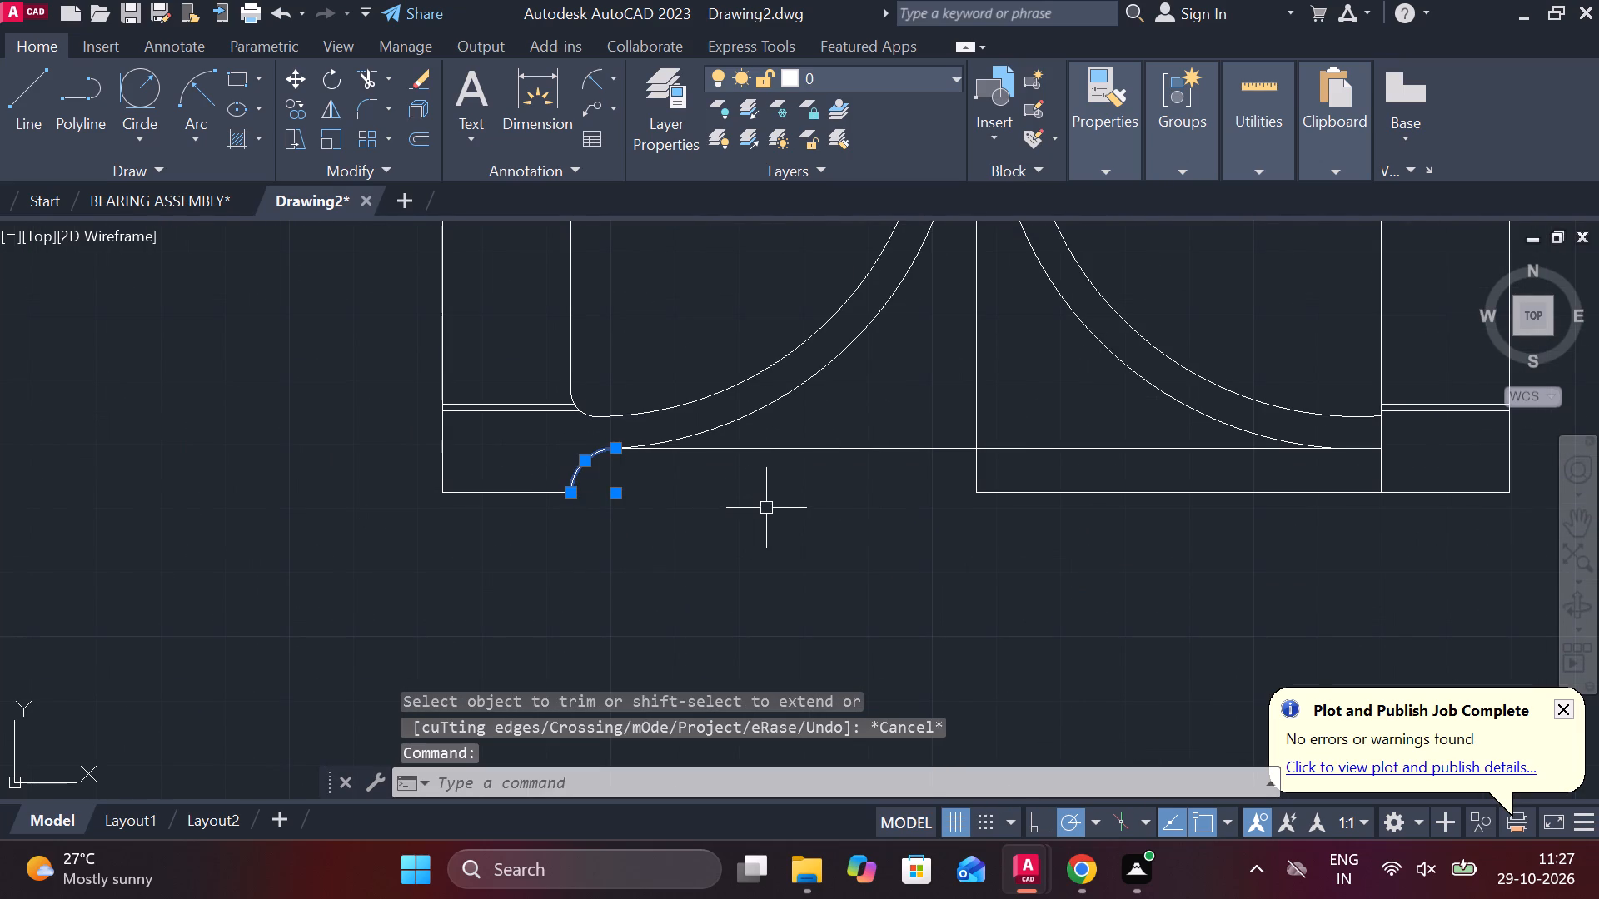
pyautogui.write('MI')
pyautogui.press('Return')
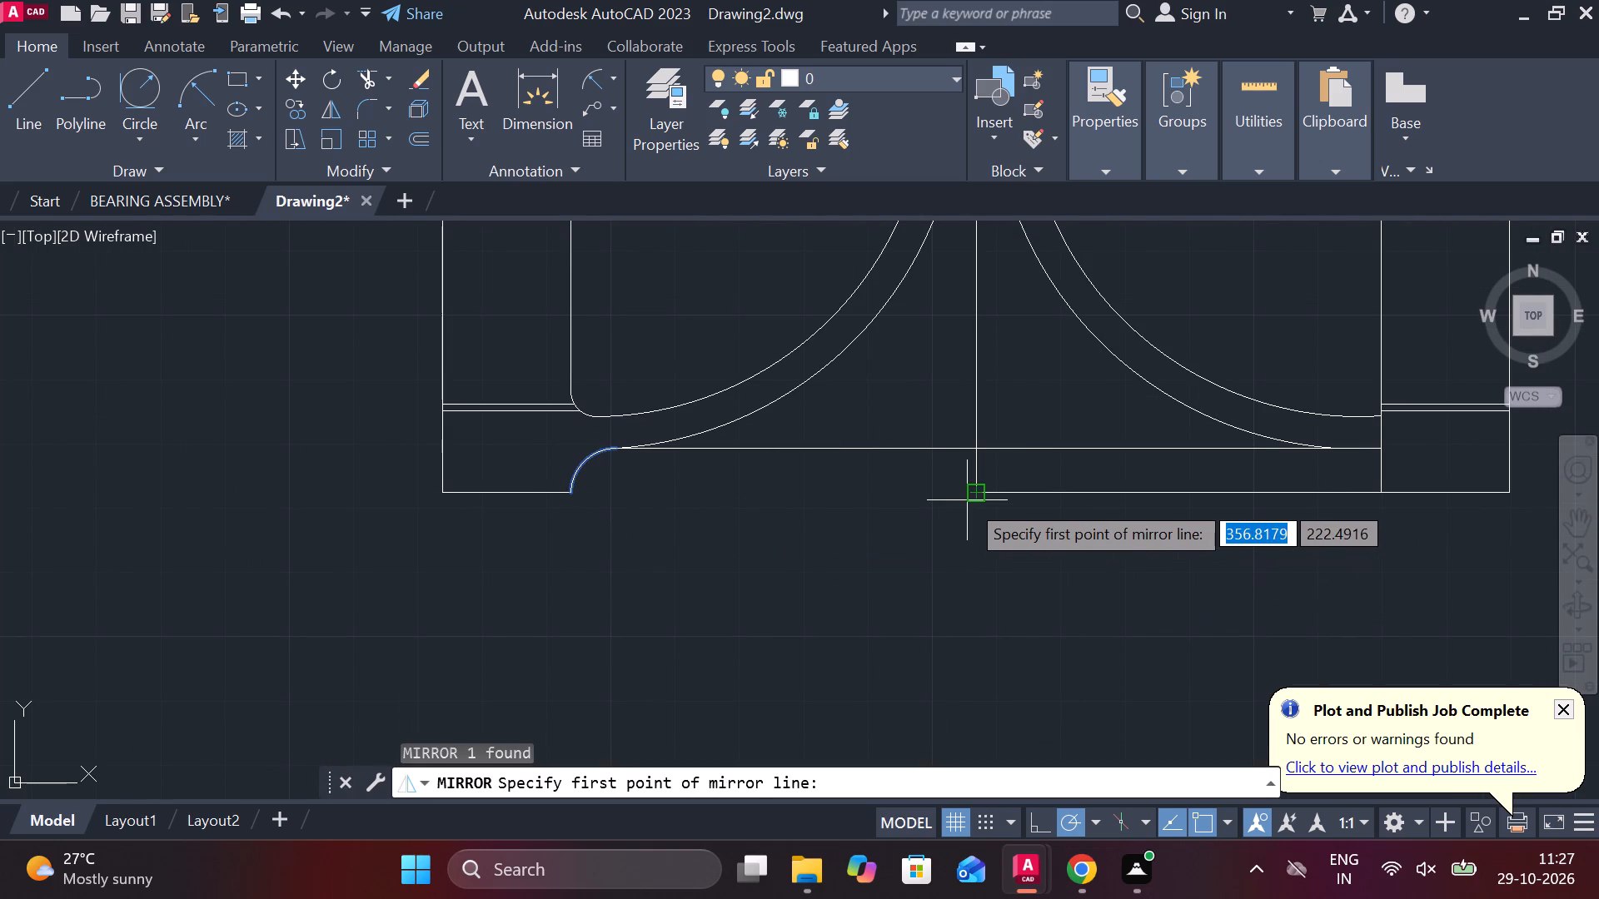
pyautogui.click(974, 499)
pyautogui.click(980, 448)
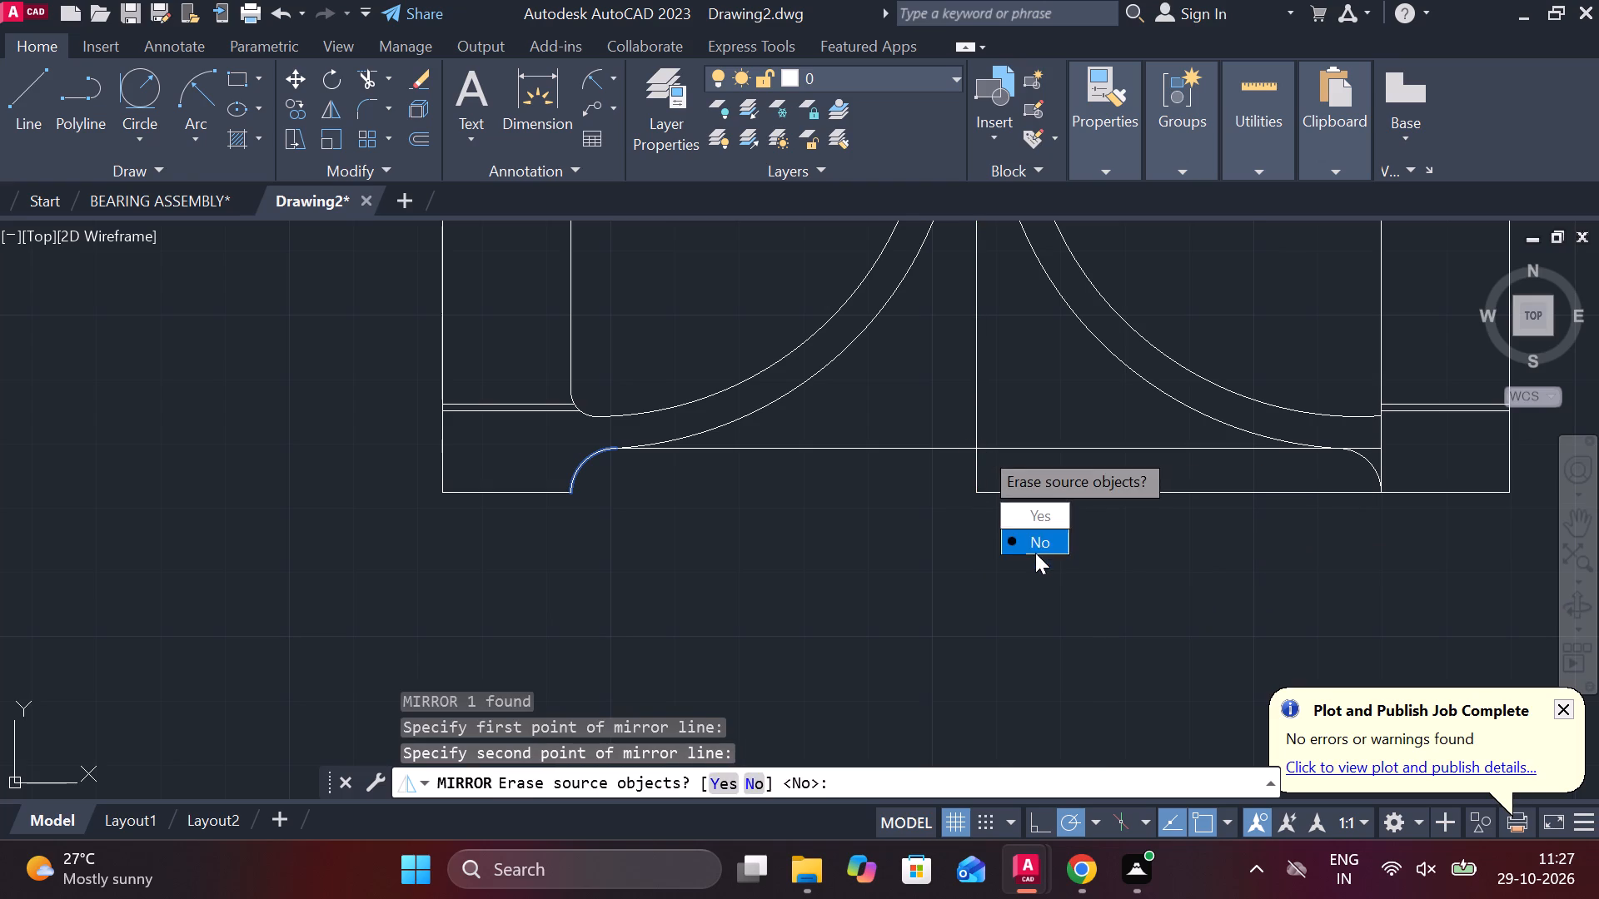
pyautogui.moveTo(1035, 553); pyautogui.dragTo(980, 448)
pyautogui.moveTo(1088, 504); pyautogui.dragTo(984, 506, button='middle')
# Trim the horizontal stub and vertical line at the mirrored arc, and the bottom edge between the centre line and the lower-right foot.
pyautogui.write('TR')
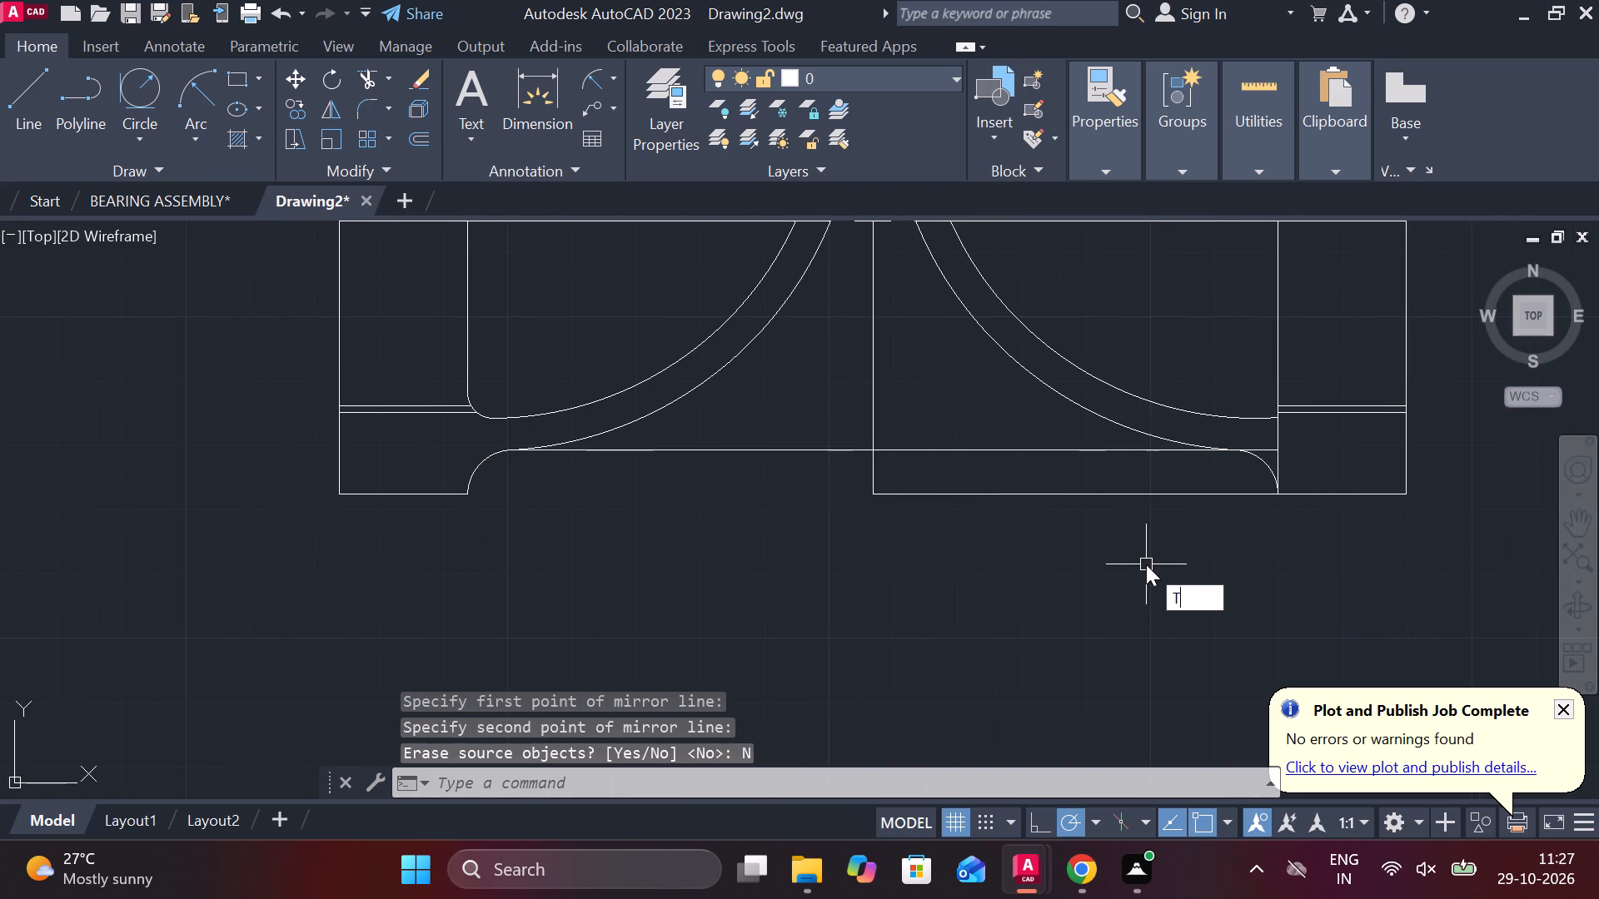
pyautogui.press('space')
pyautogui.scroll(2, 1288, 435)
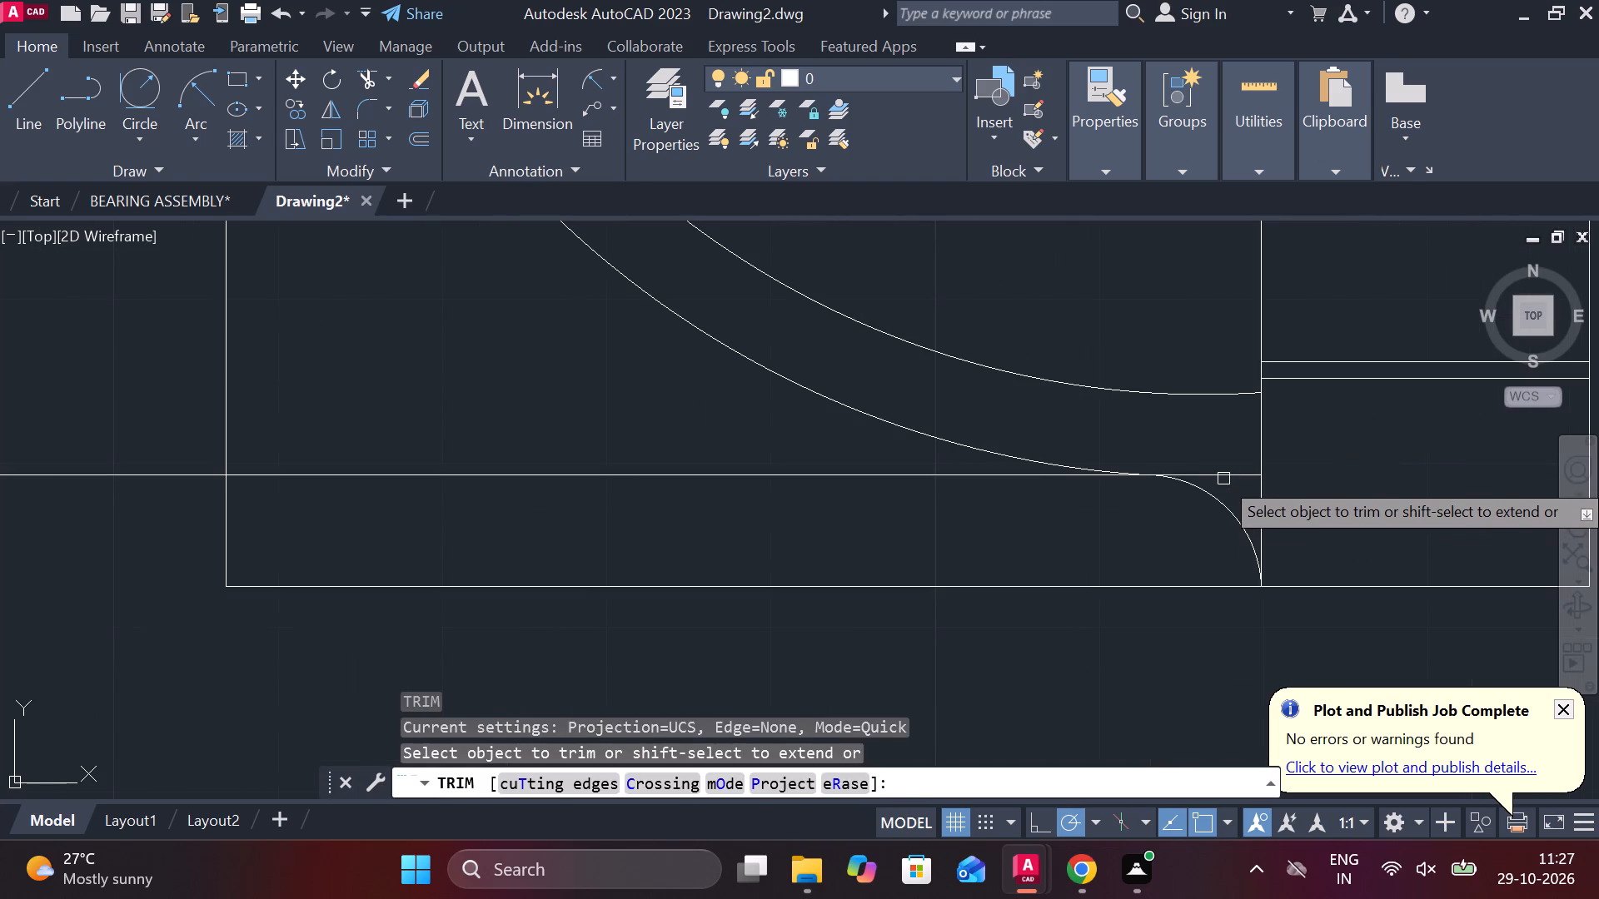
pyautogui.click(1223, 474)
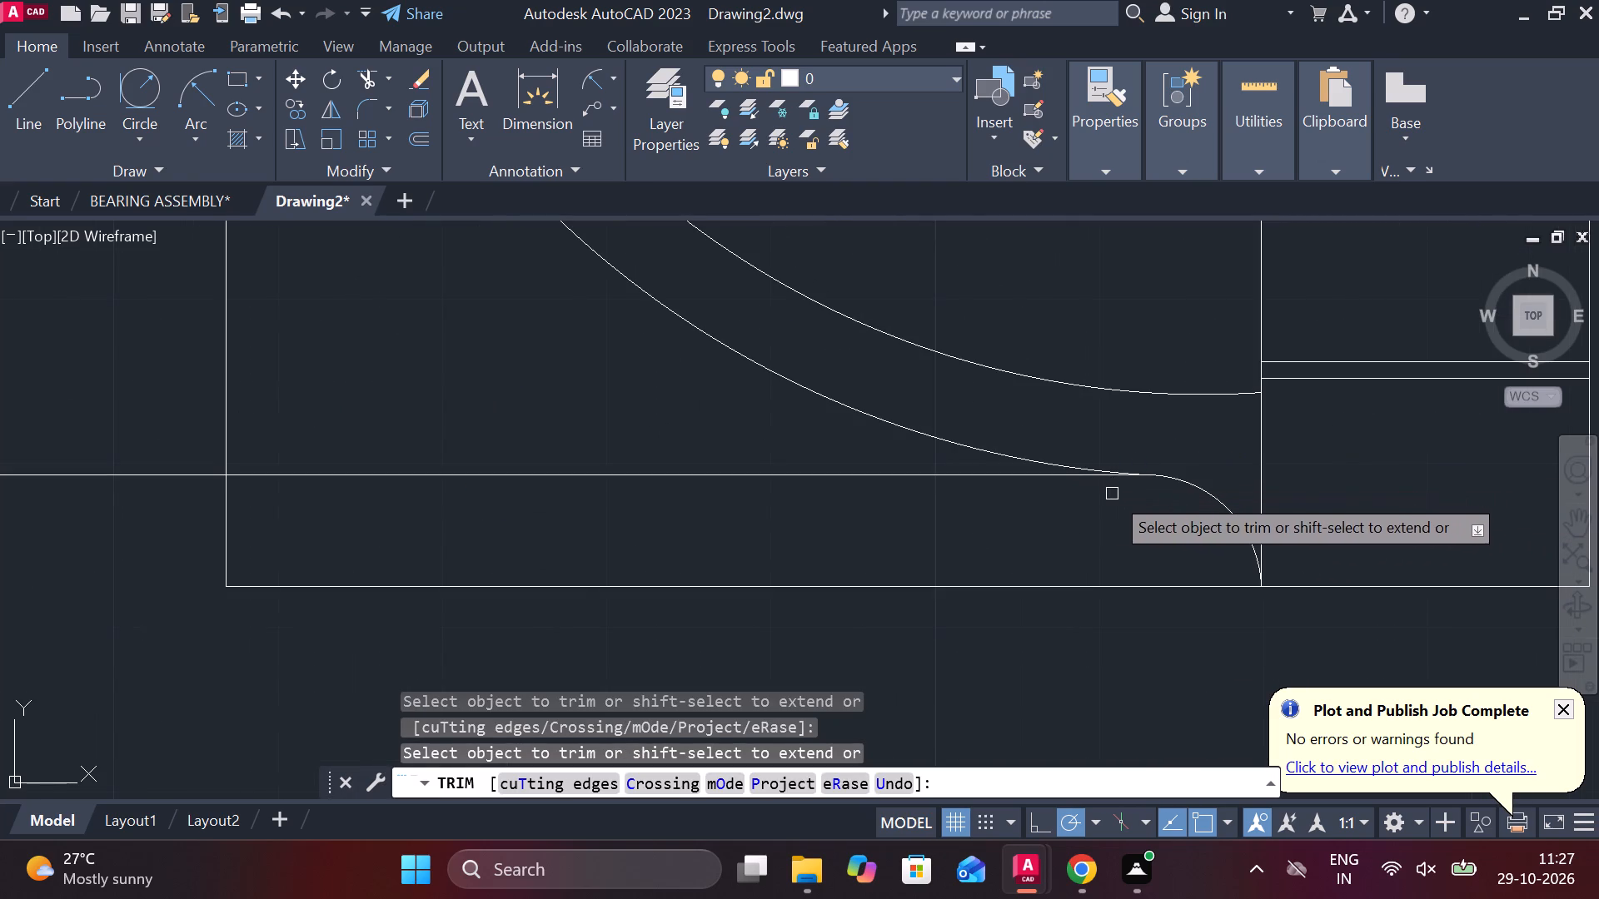
pyautogui.scroll(-2, 1158, 538)
pyautogui.click(1107, 552)
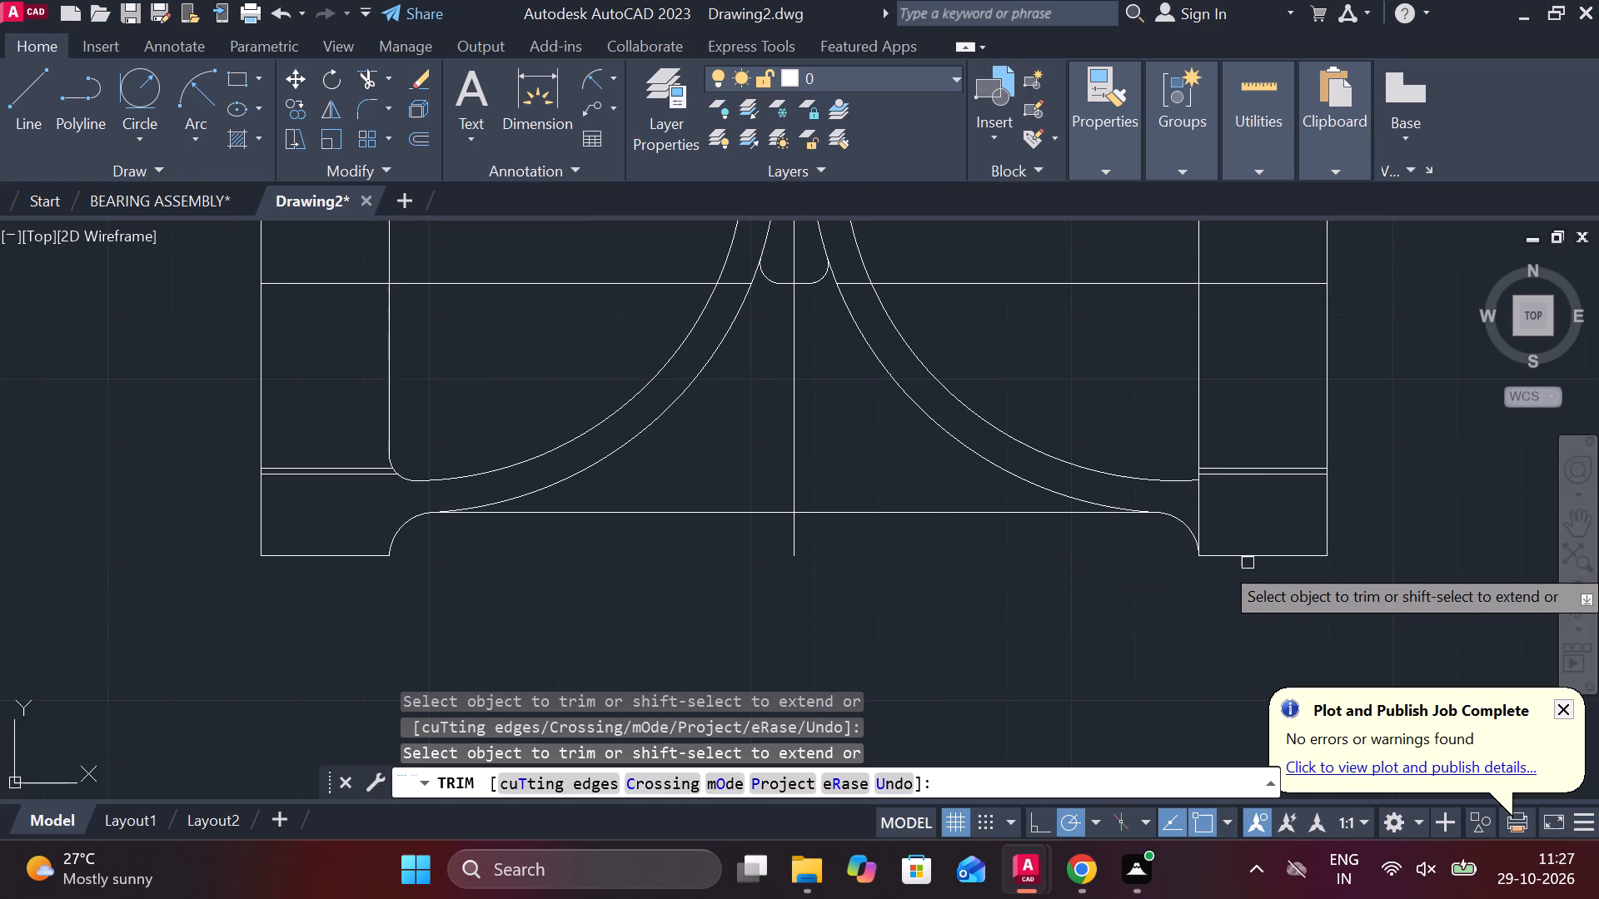
pyautogui.click(1199, 508)
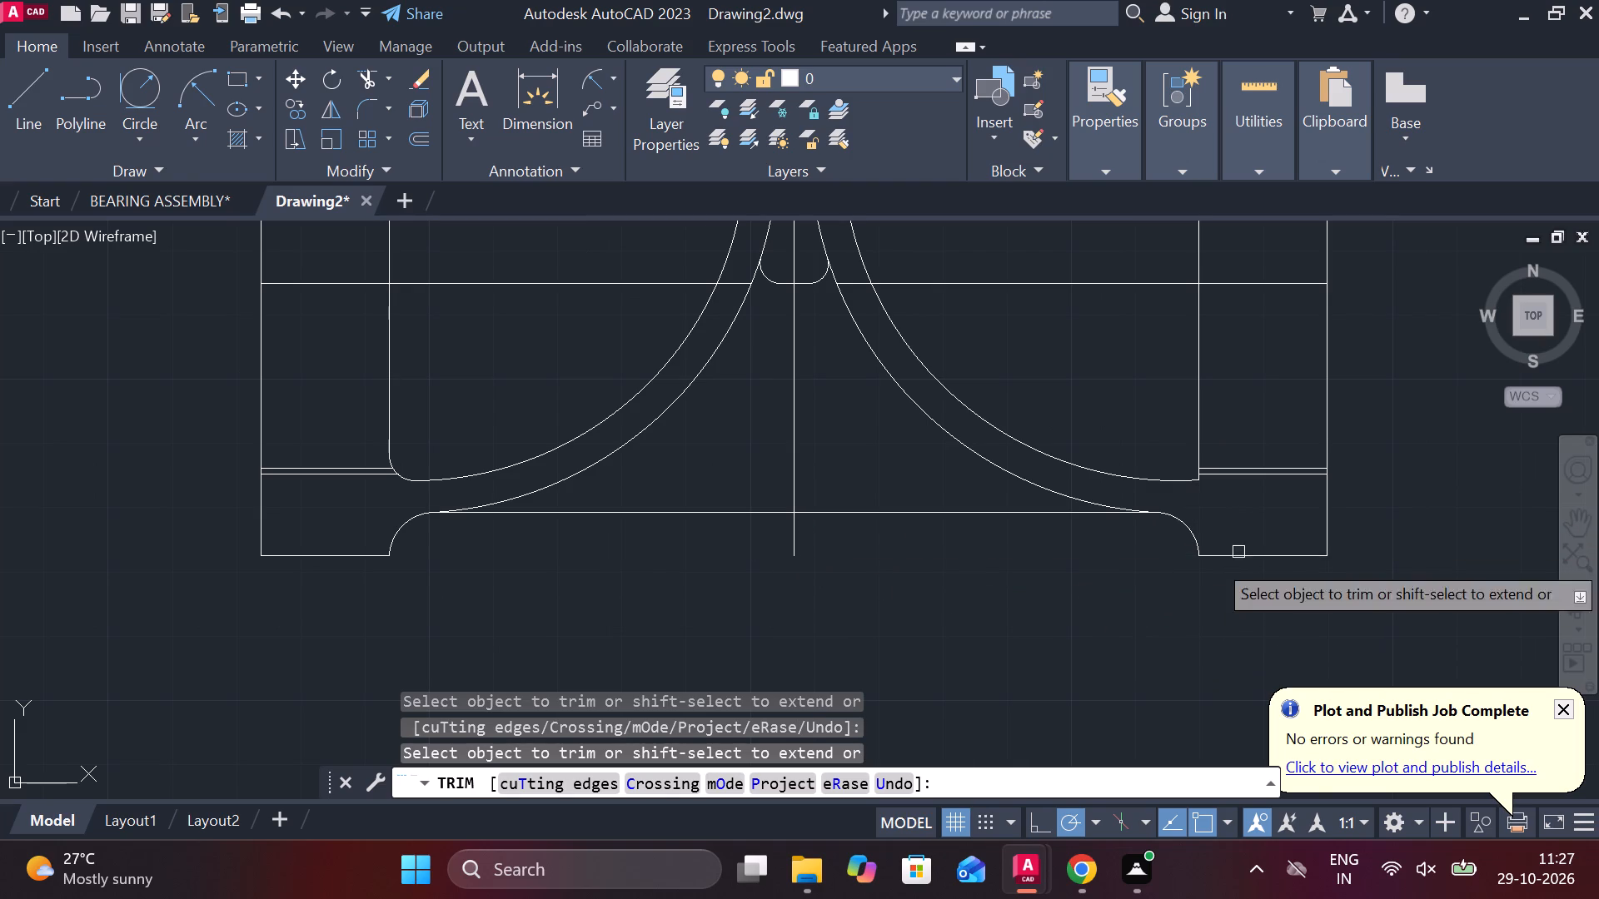
pyautogui.scroll(-1, 1027, 585)
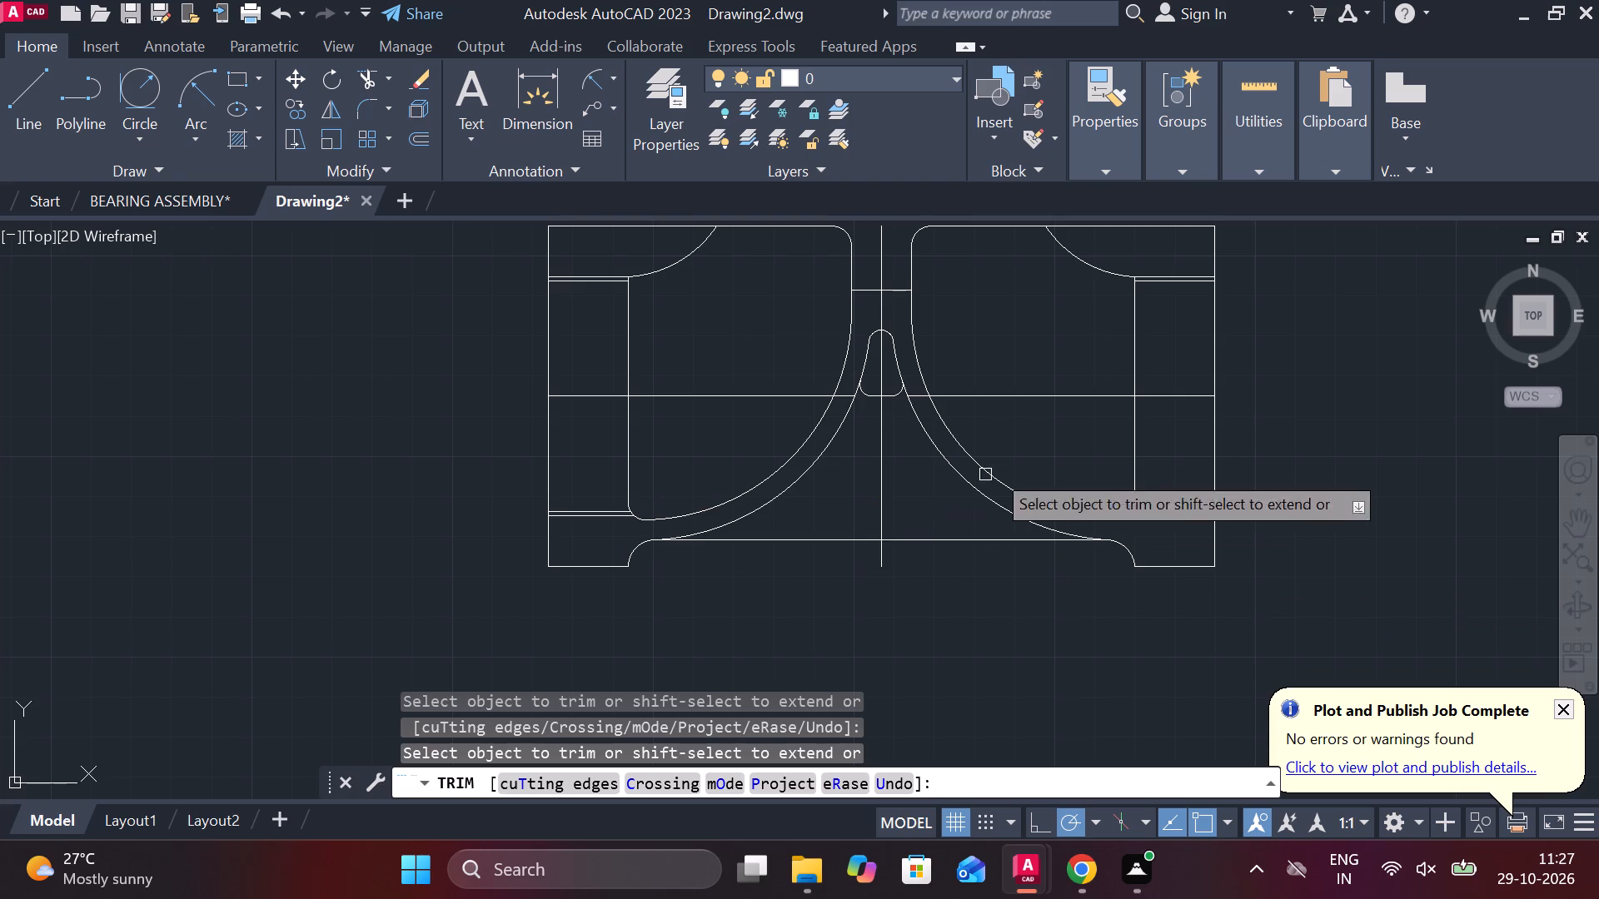
pyautogui.moveTo(1040, 350); pyautogui.dragTo(1057, 385, button='middle')
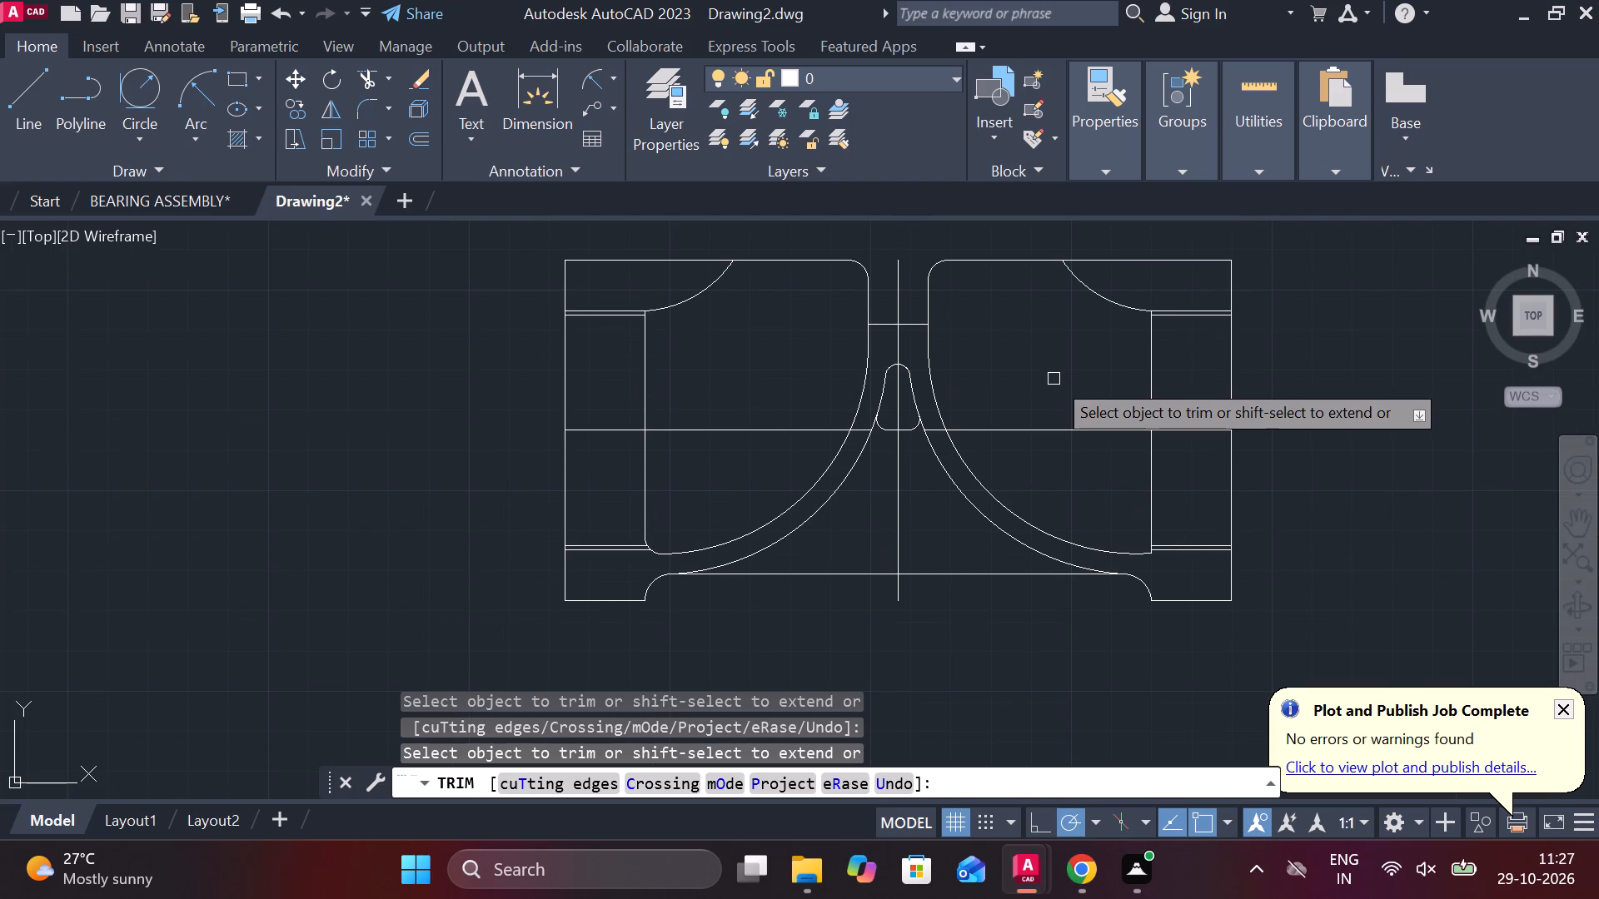
pyautogui.moveTo(1057, 379); pyautogui.dragTo(1058, 386, button='middle')
pyautogui.press('Escape')
# Apply the CENTER linetype to both horizontal mid-height line segments and the vertical centre line.
pyautogui.click(1036, 438)
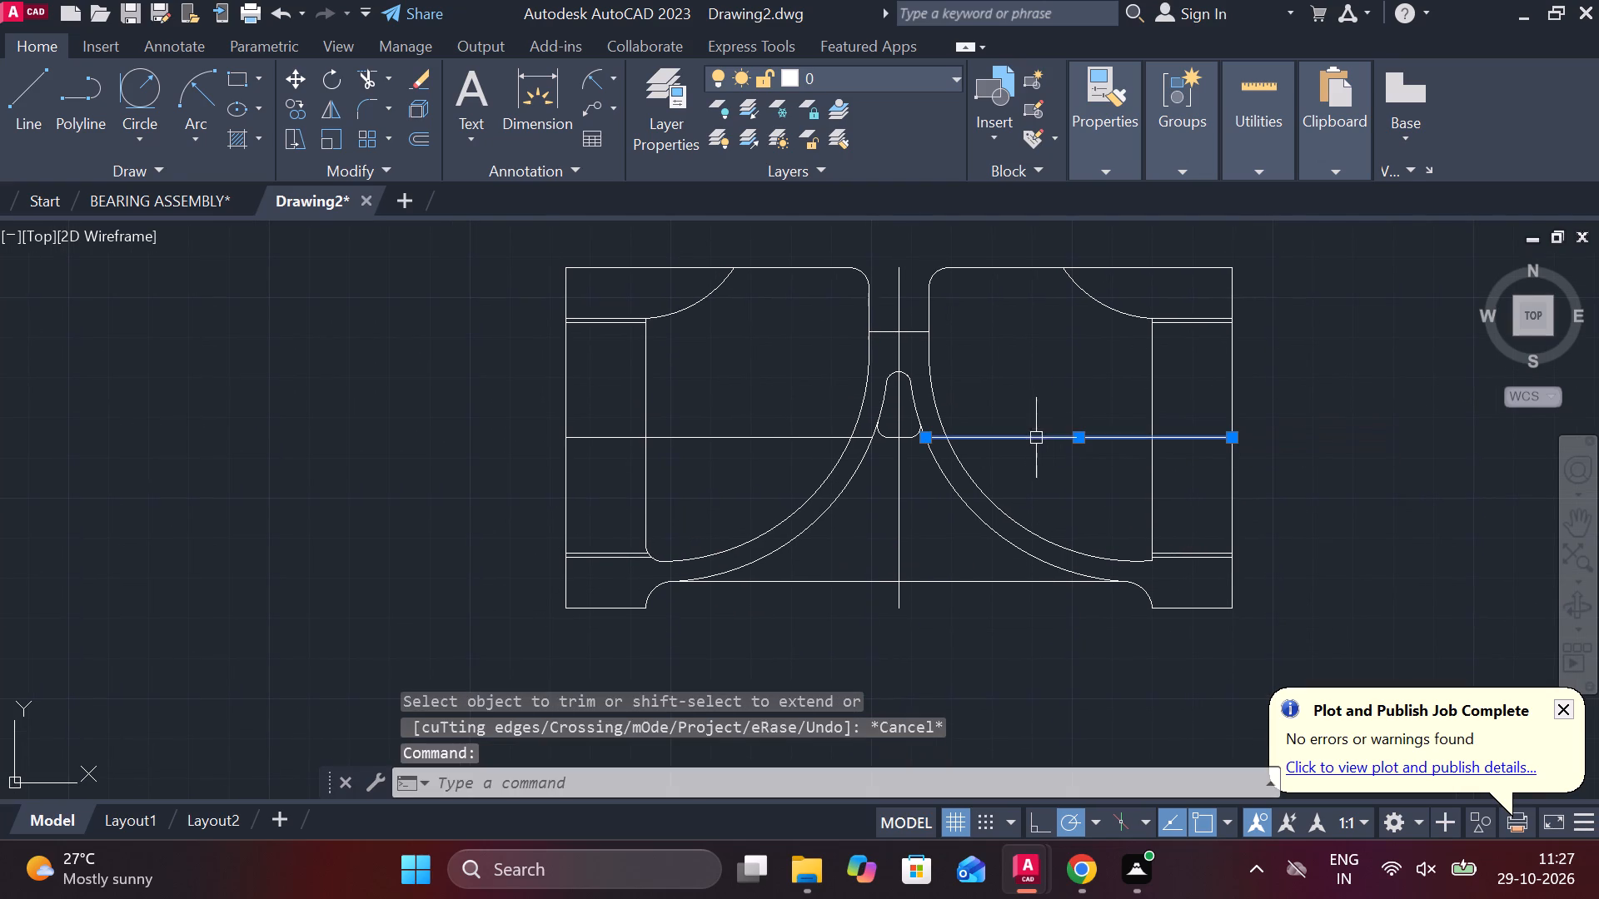
pyautogui.click(837, 441)
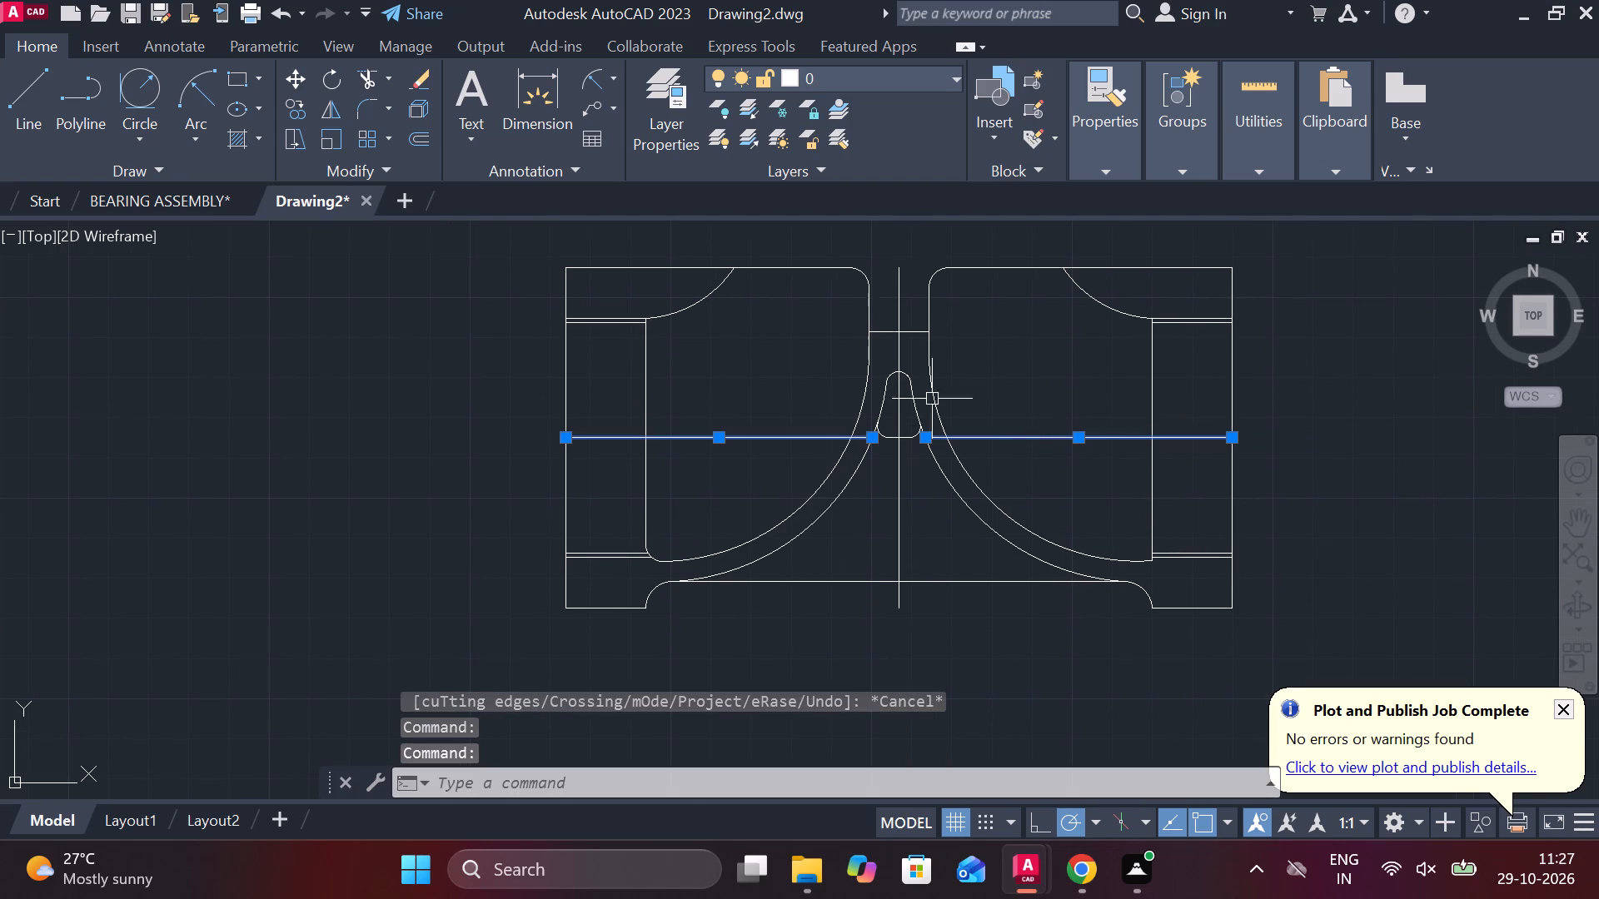
pyautogui.click(1103, 178)
pyautogui.click(1234, 254)
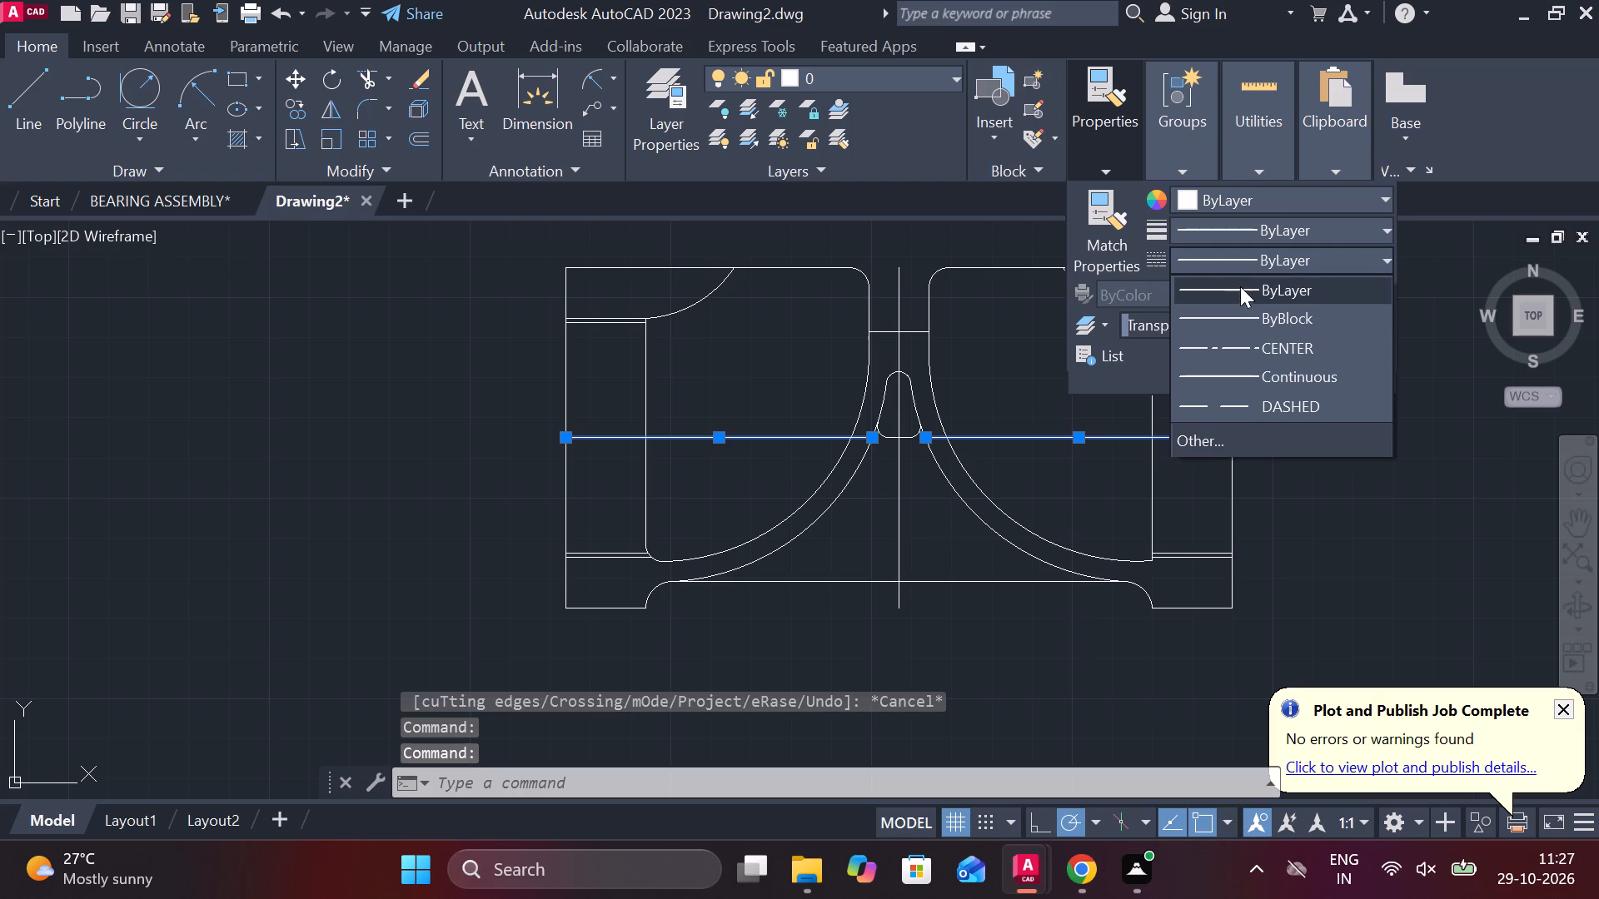
pyautogui.doubleClick(1213, 356)
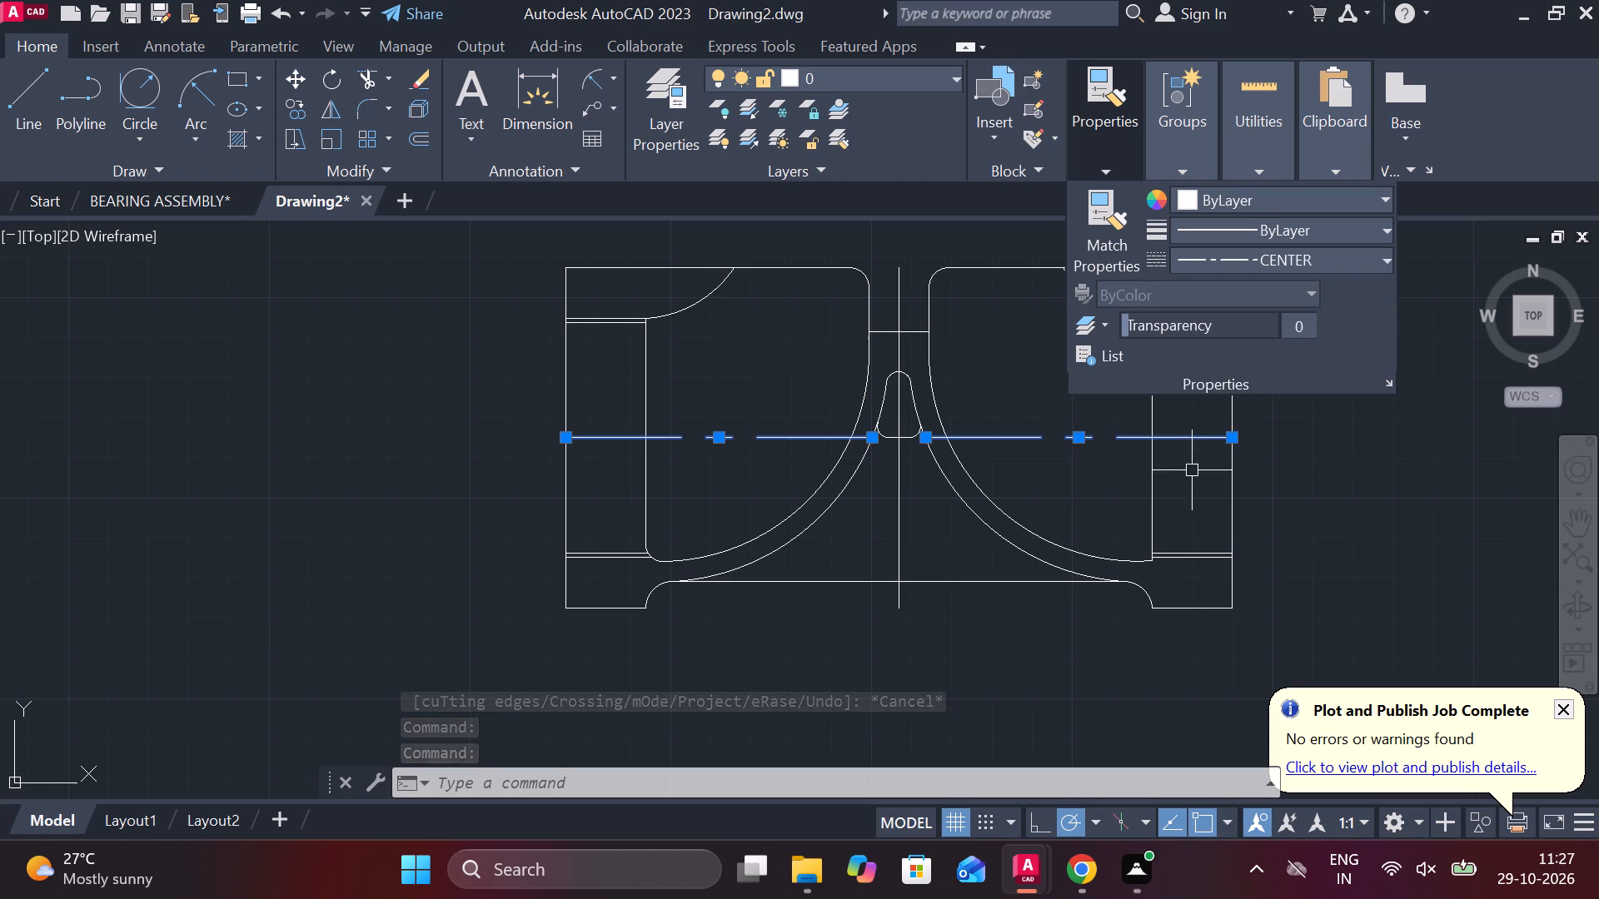
pyautogui.press('Escape')
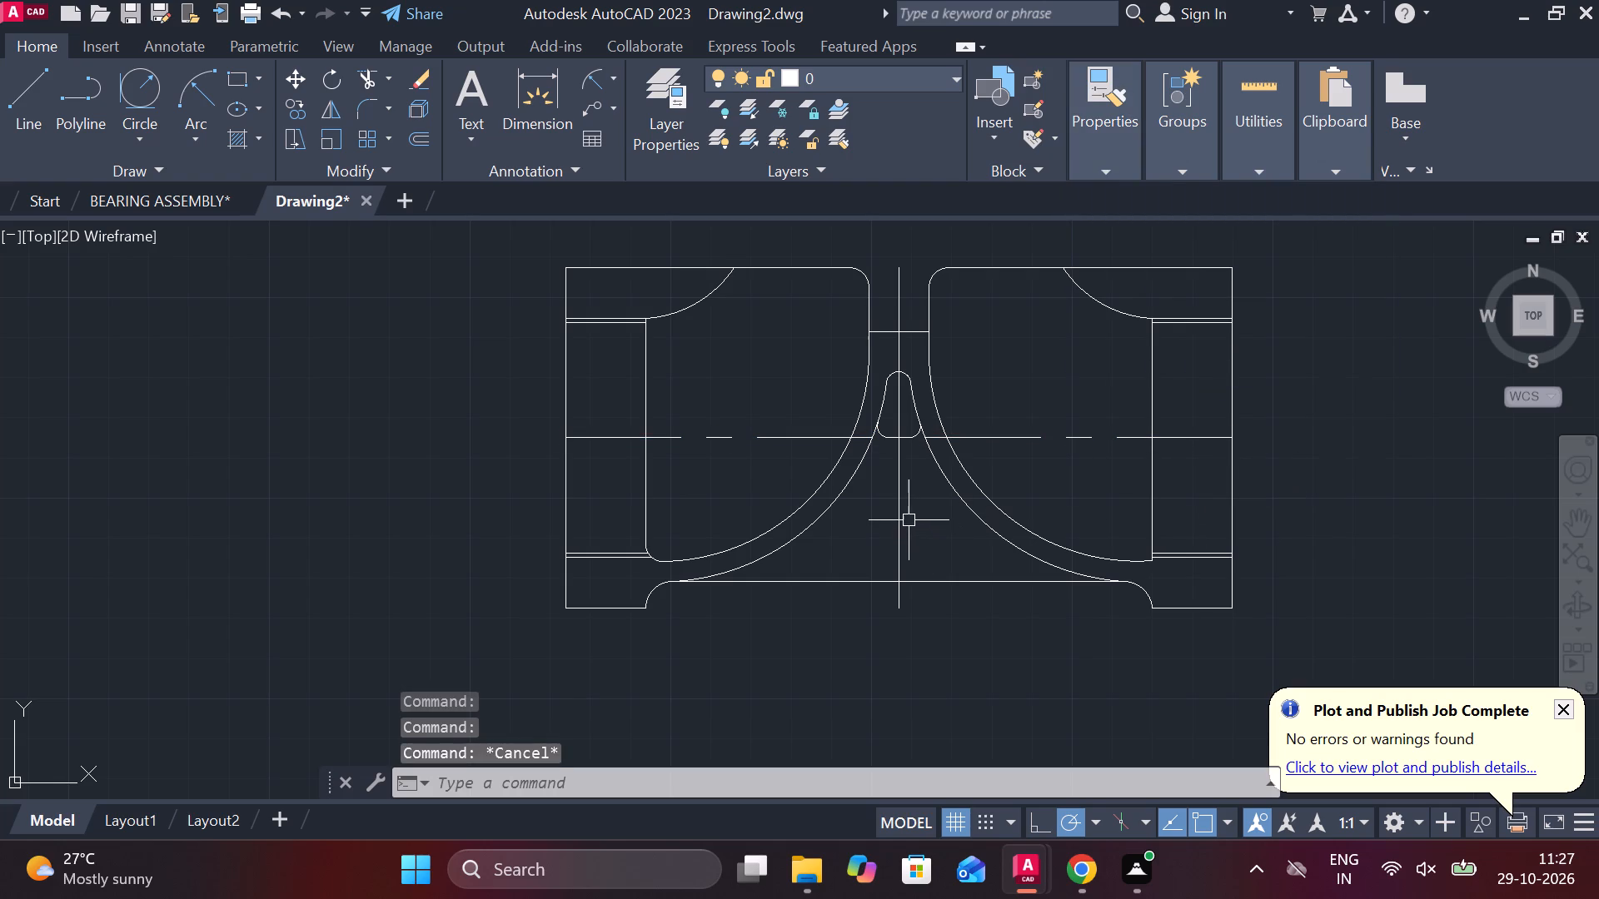
pyautogui.click(901, 519)
pyautogui.click(1122, 178)
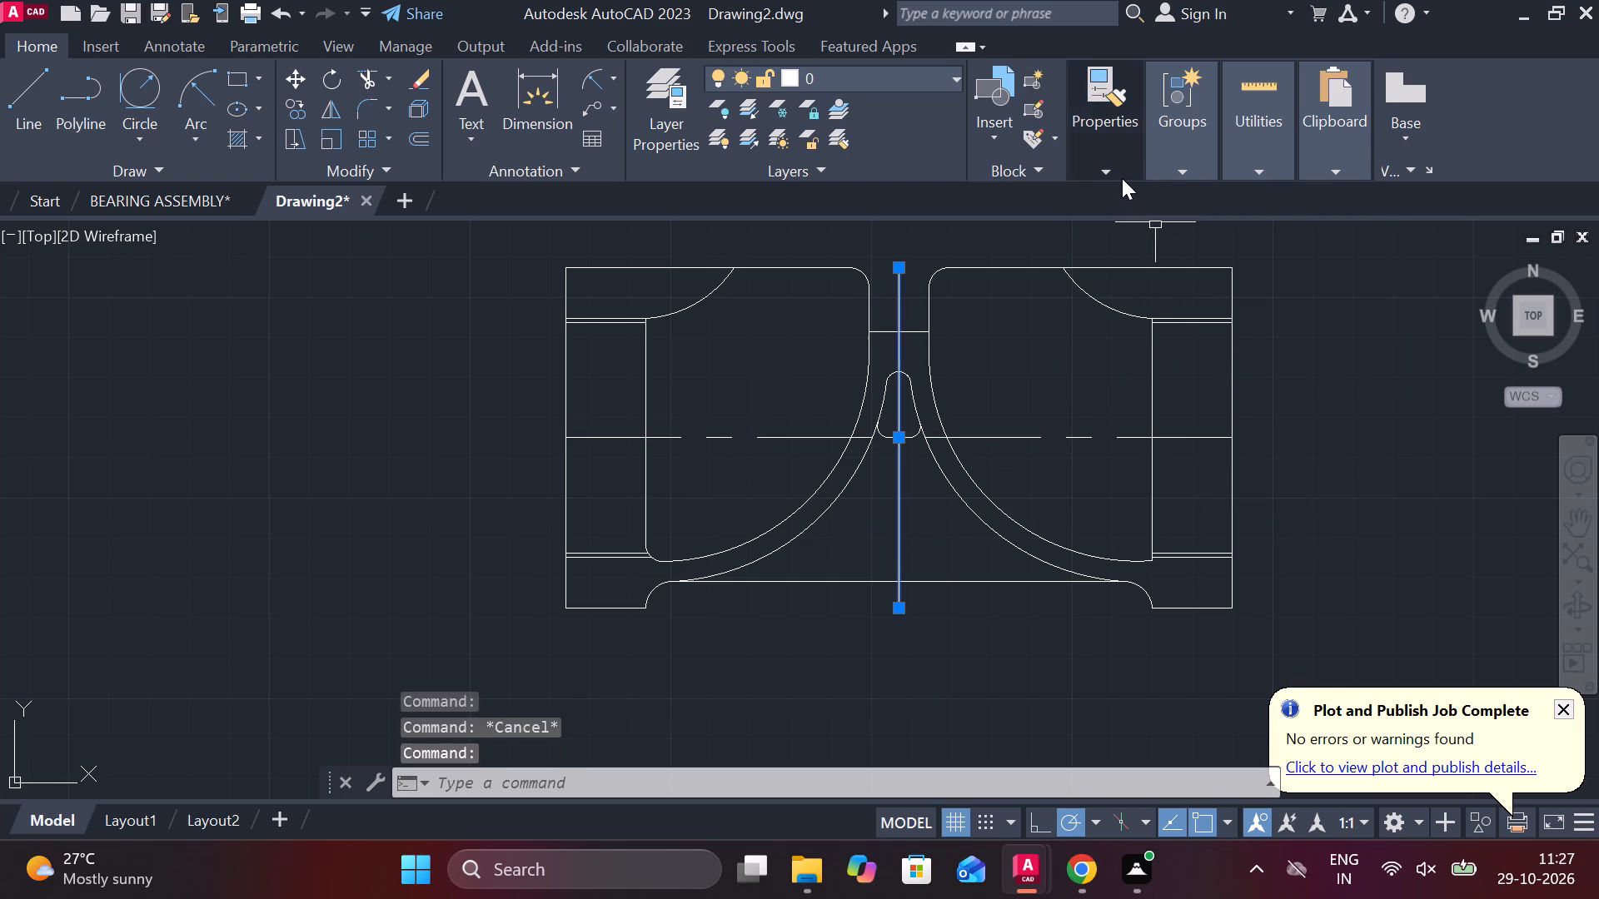
pyautogui.click(1252, 266)
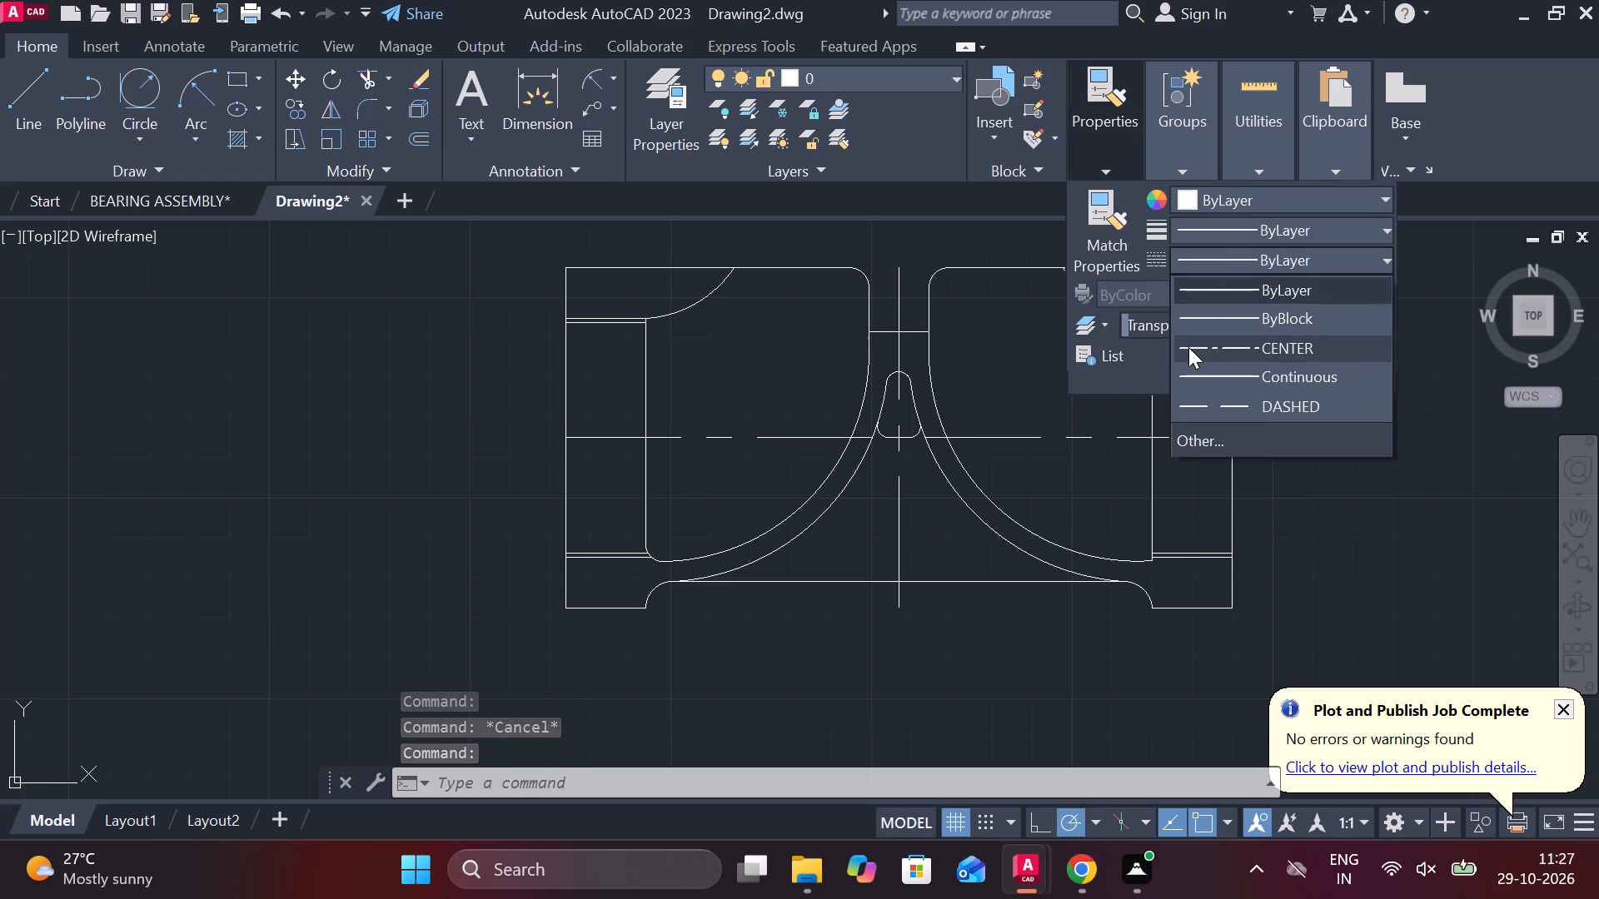
pyautogui.doubleClick(1188, 347)
pyautogui.press('Escape')
# Hatch the cut areas with ANSI31: both upper corners, both feet with their curved walls, and the central web.
pyautogui.scroll(-1, 934, 639)
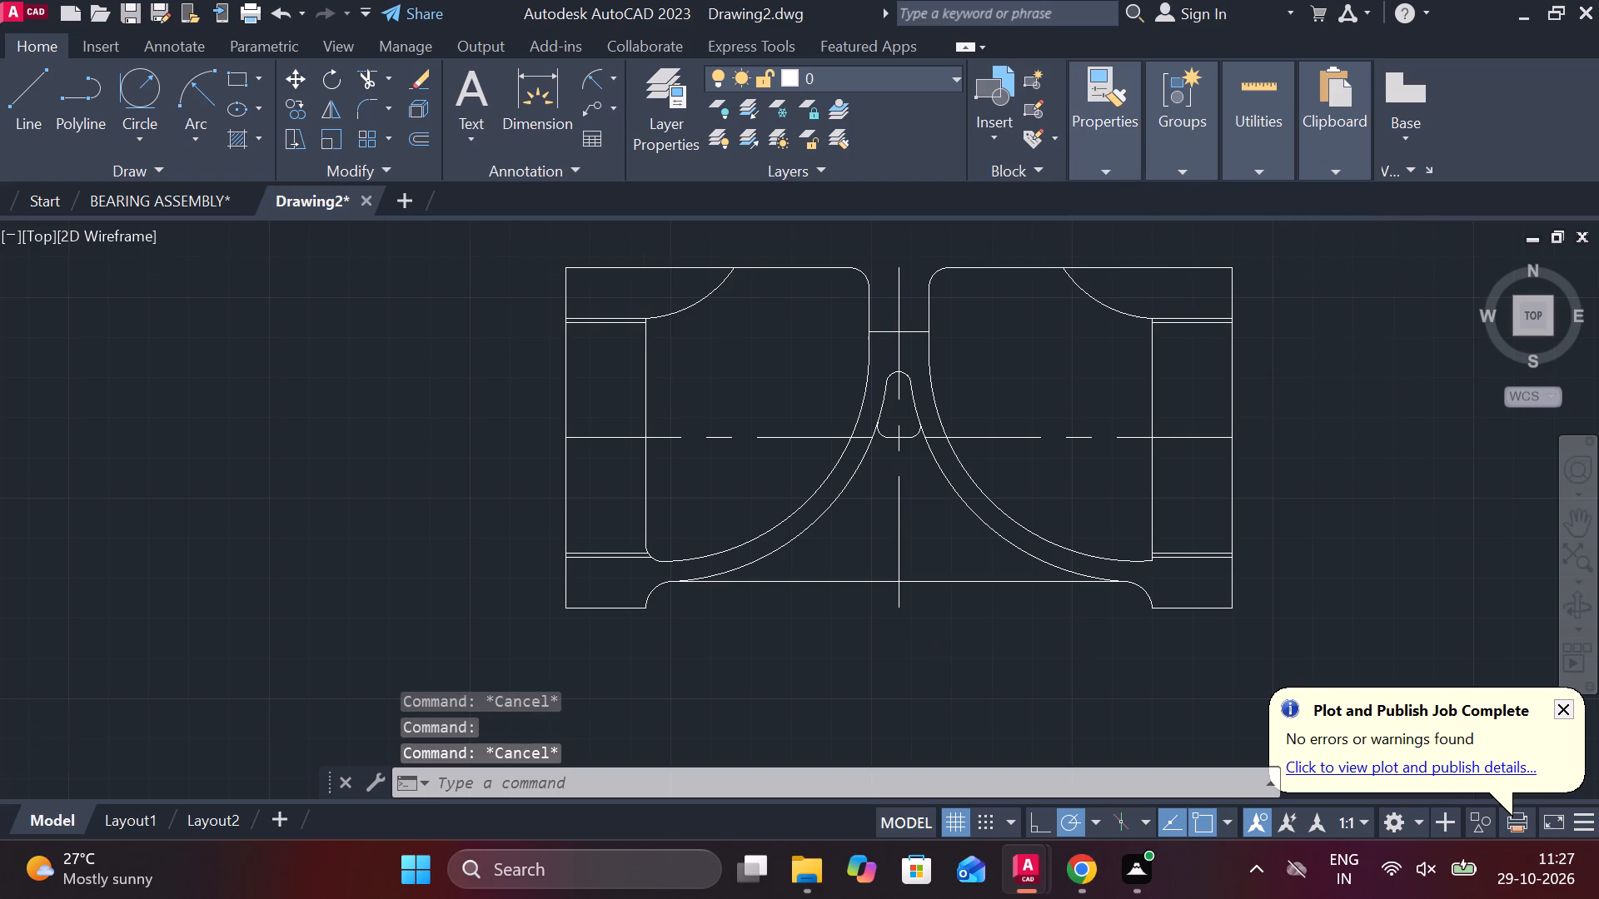
pyautogui.moveTo(934, 639); pyautogui.dragTo(824, 598, button='middle')
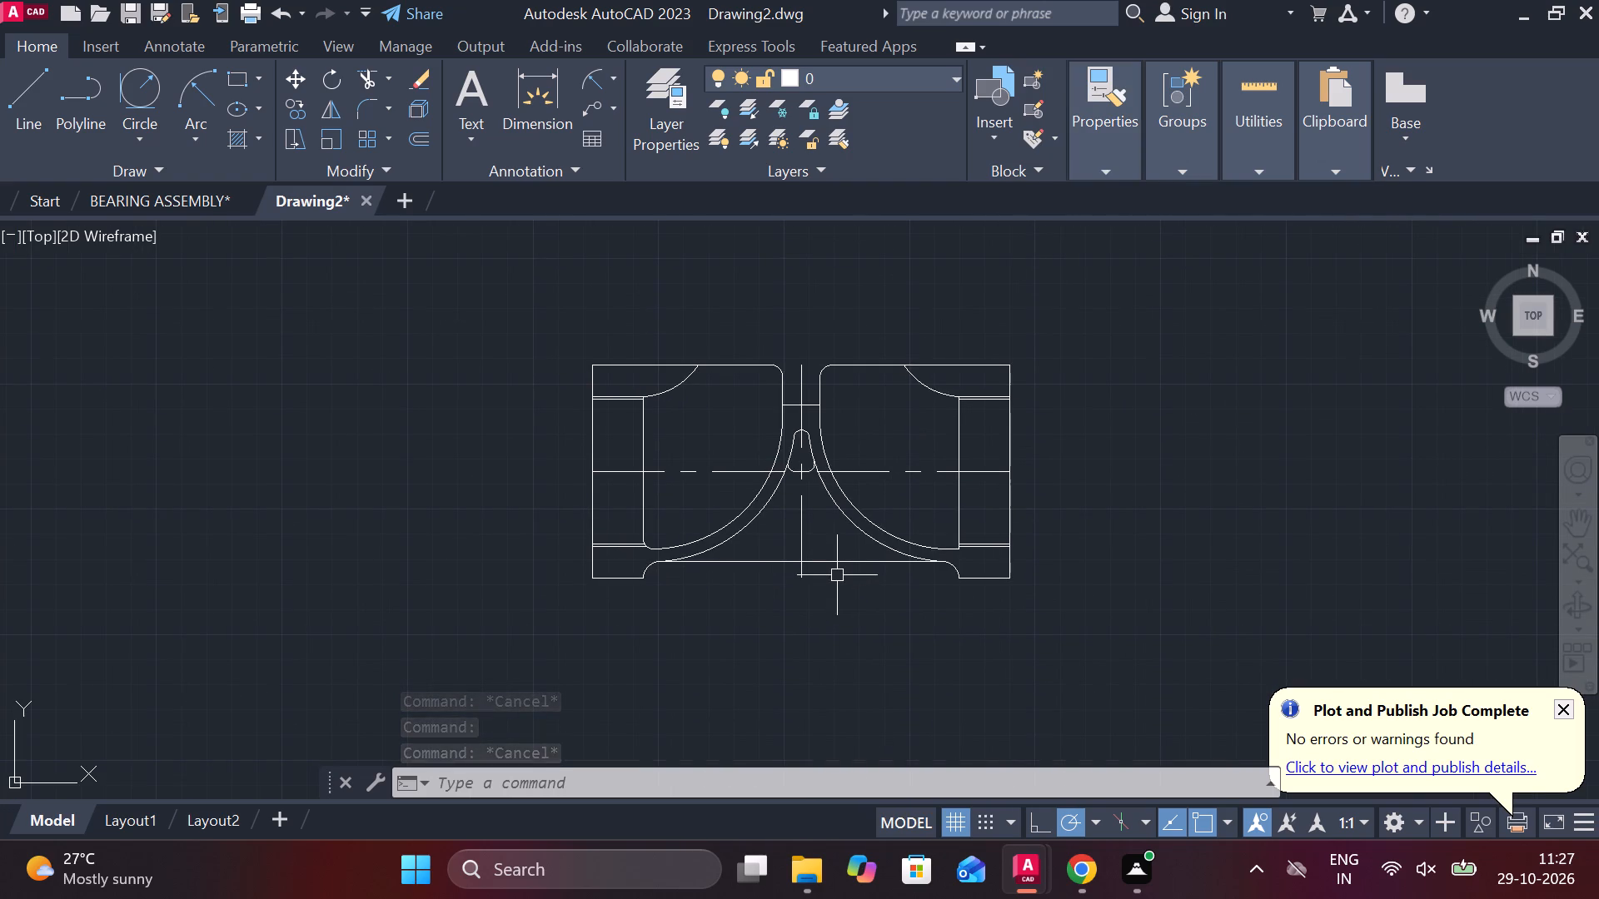
pyautogui.scroll(-1, 838, 575)
pyautogui.scroll(2, 824, 651)
pyautogui.moveTo(824, 651); pyautogui.dragTo(859, 569, button='middle')
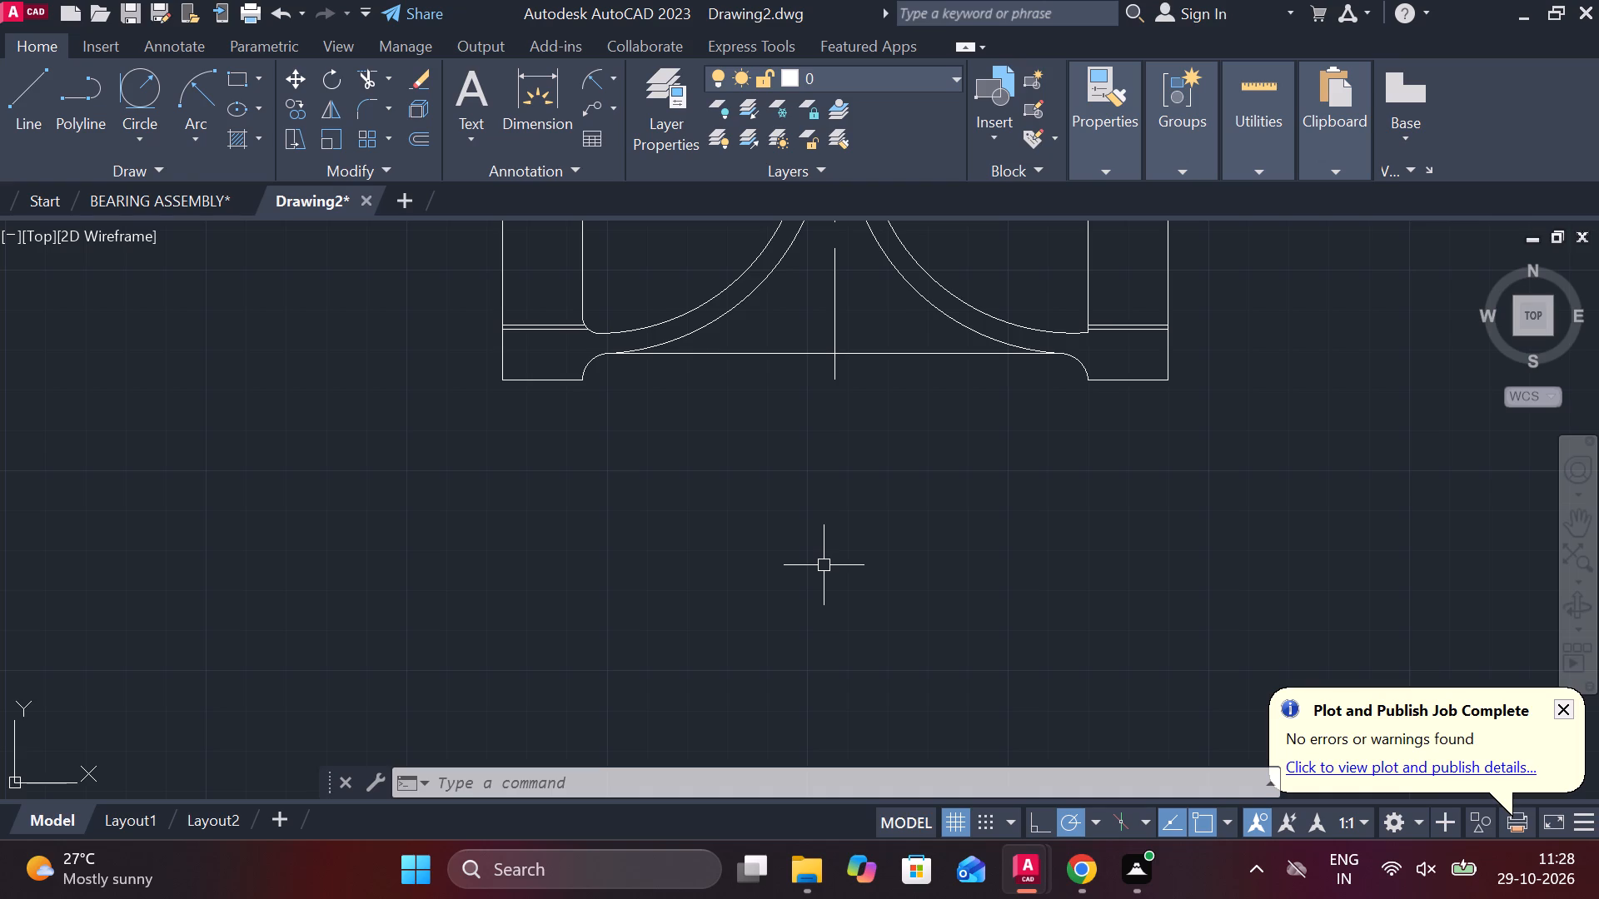
pyautogui.scroll(-1, 846, 536)
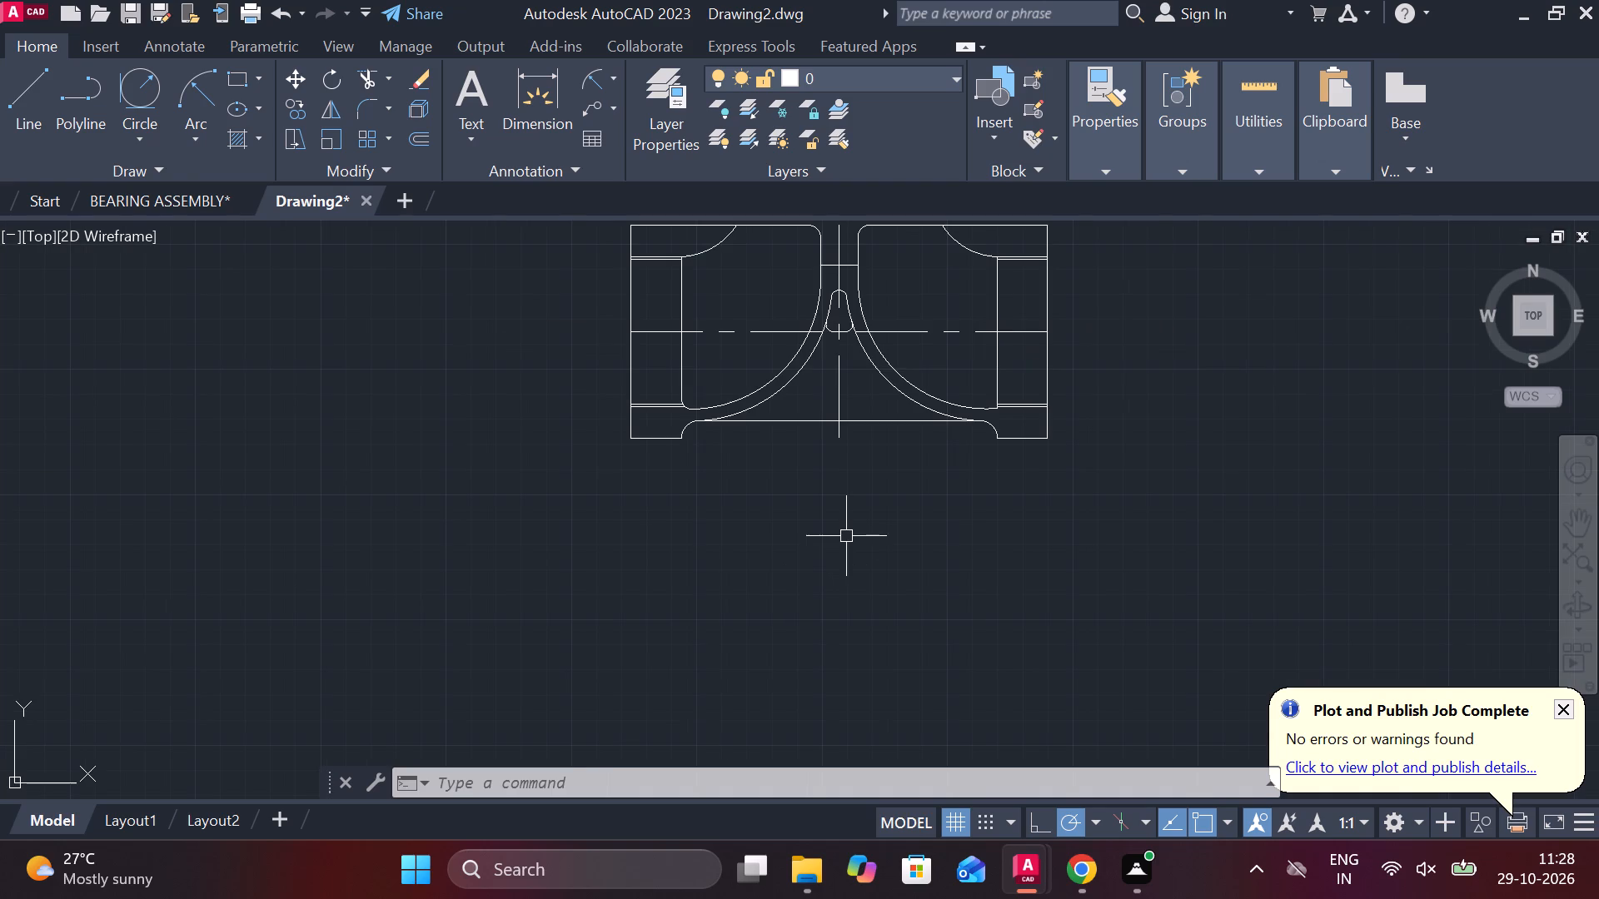
pyautogui.moveTo(755, 528); pyautogui.dragTo(661, 596, button='middle')
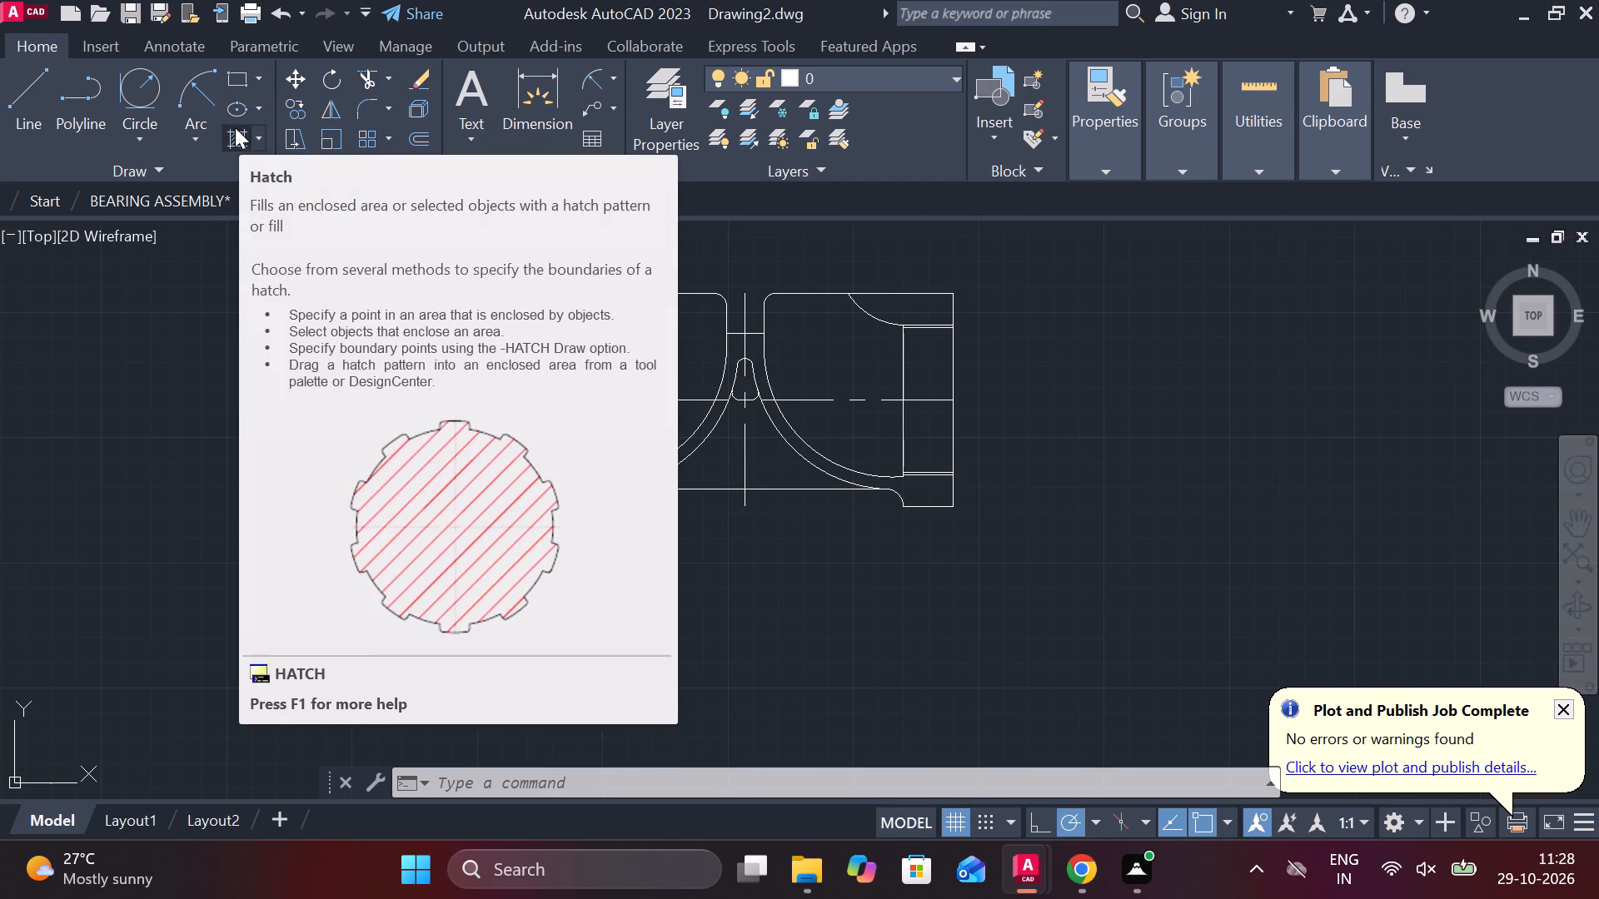
pyautogui.click(235, 127)
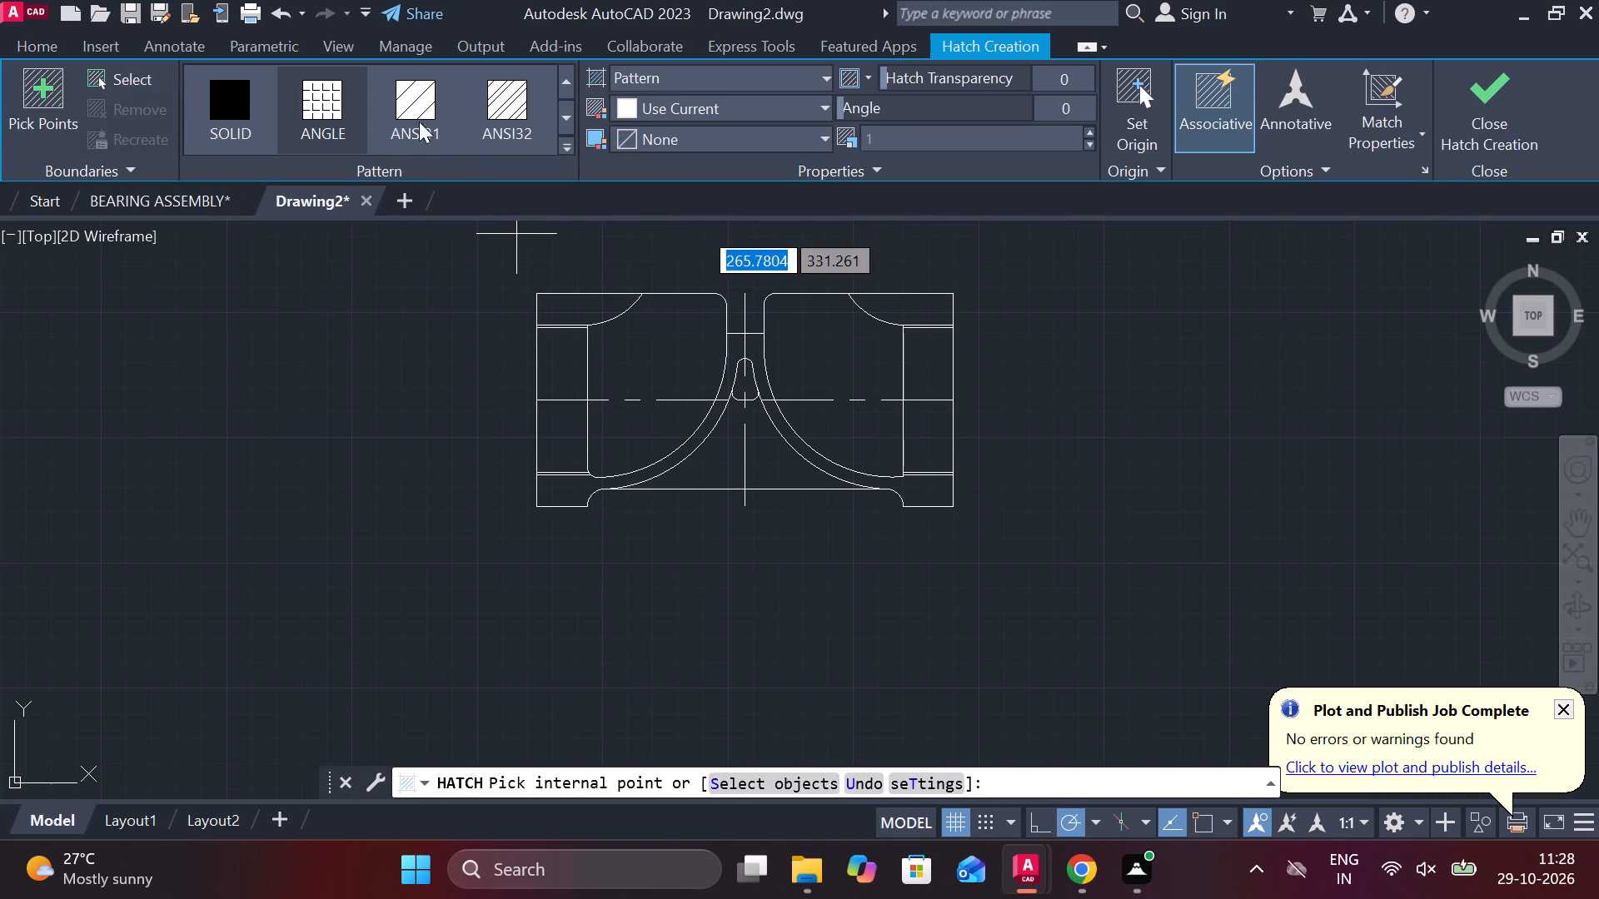
pyautogui.click(422, 113)
pyautogui.click(590, 305)
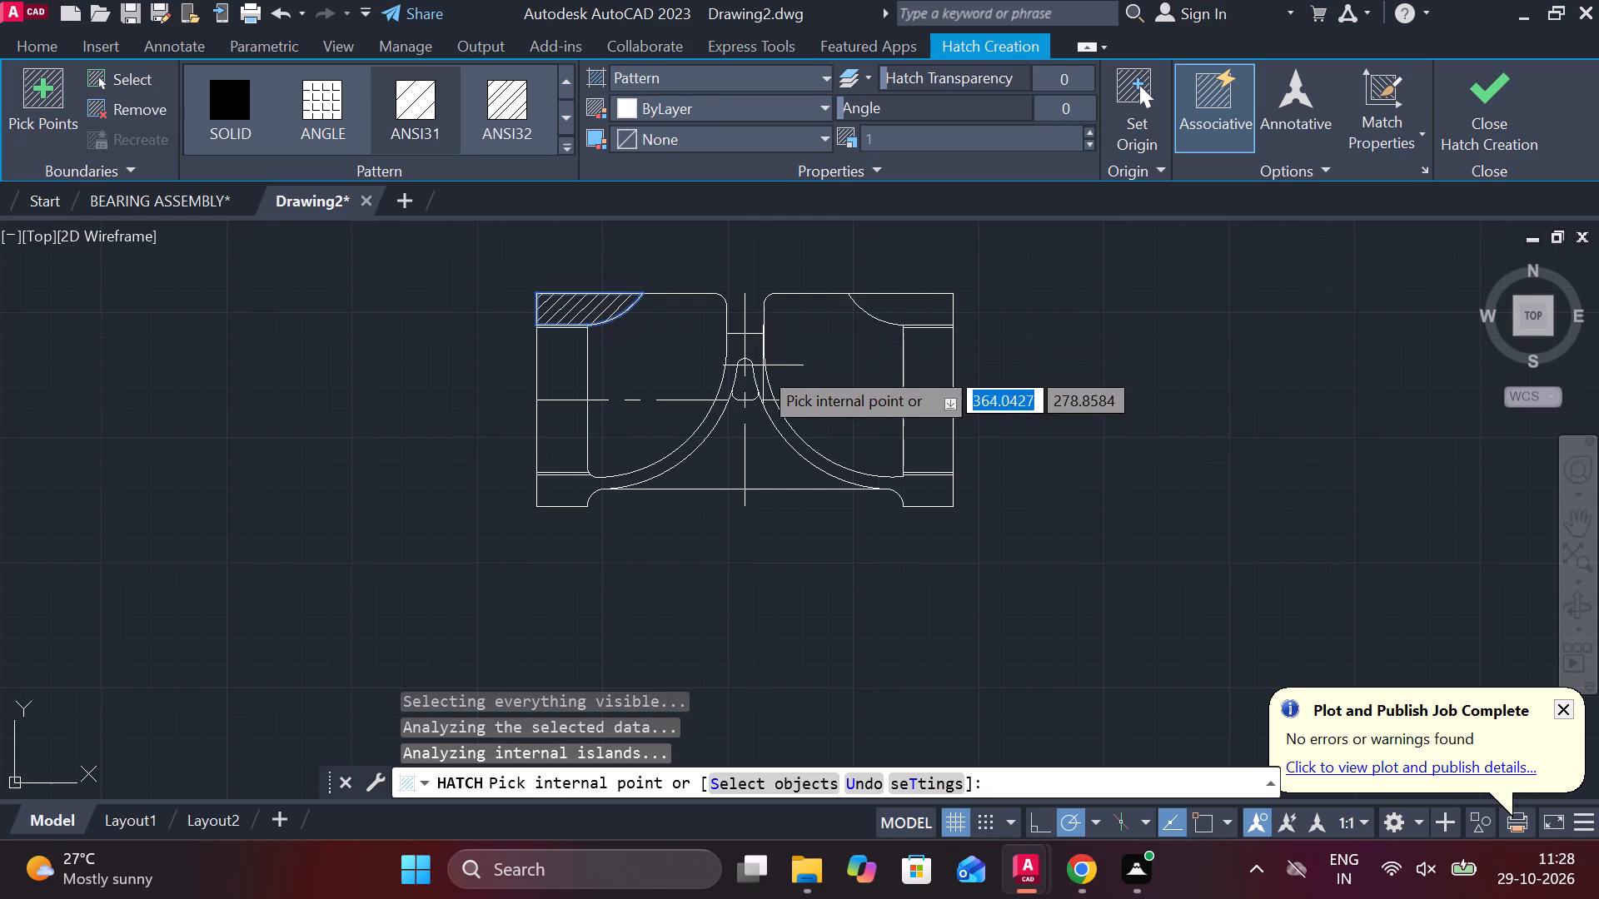
pyautogui.click(574, 488)
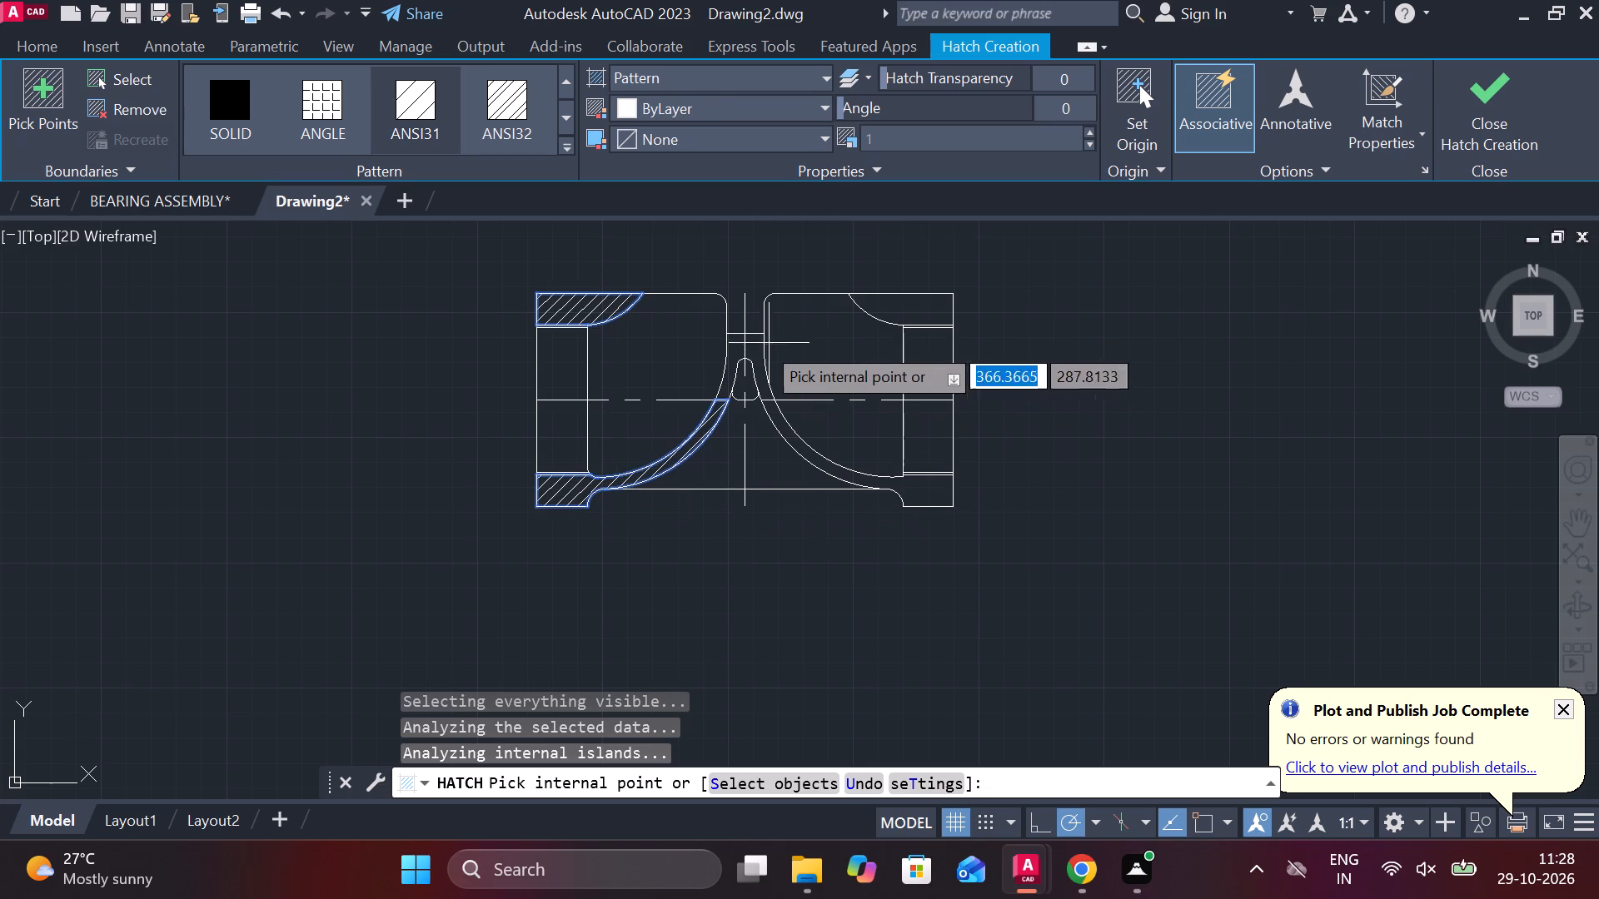
pyautogui.click(735, 348)
pyautogui.click(759, 350)
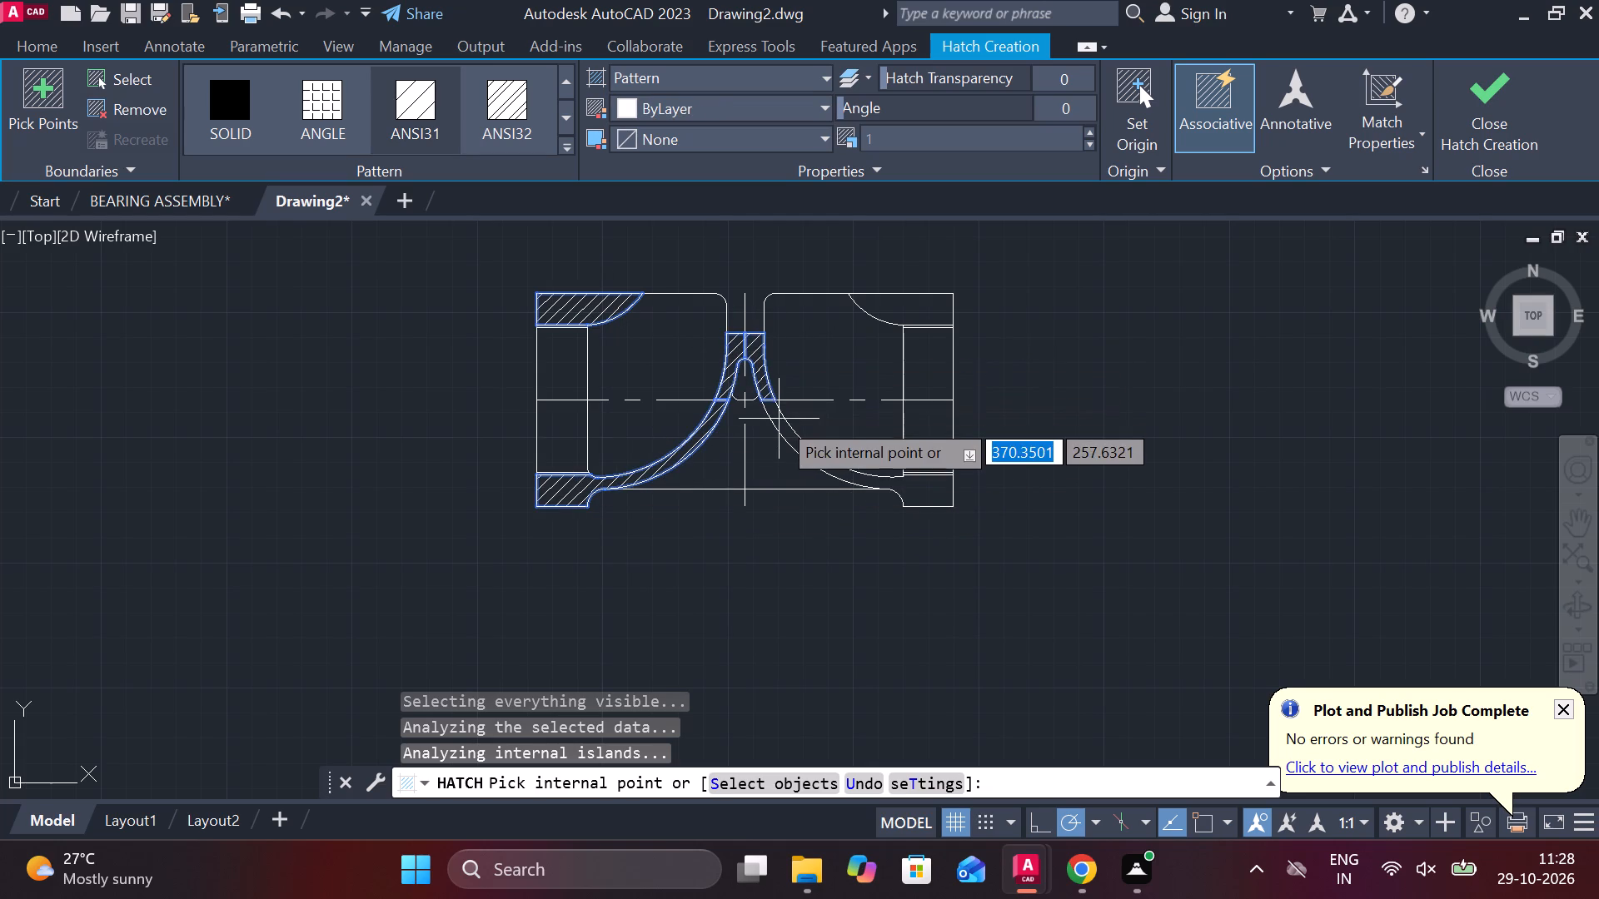
pyautogui.click(779, 419)
pyautogui.click(913, 317)
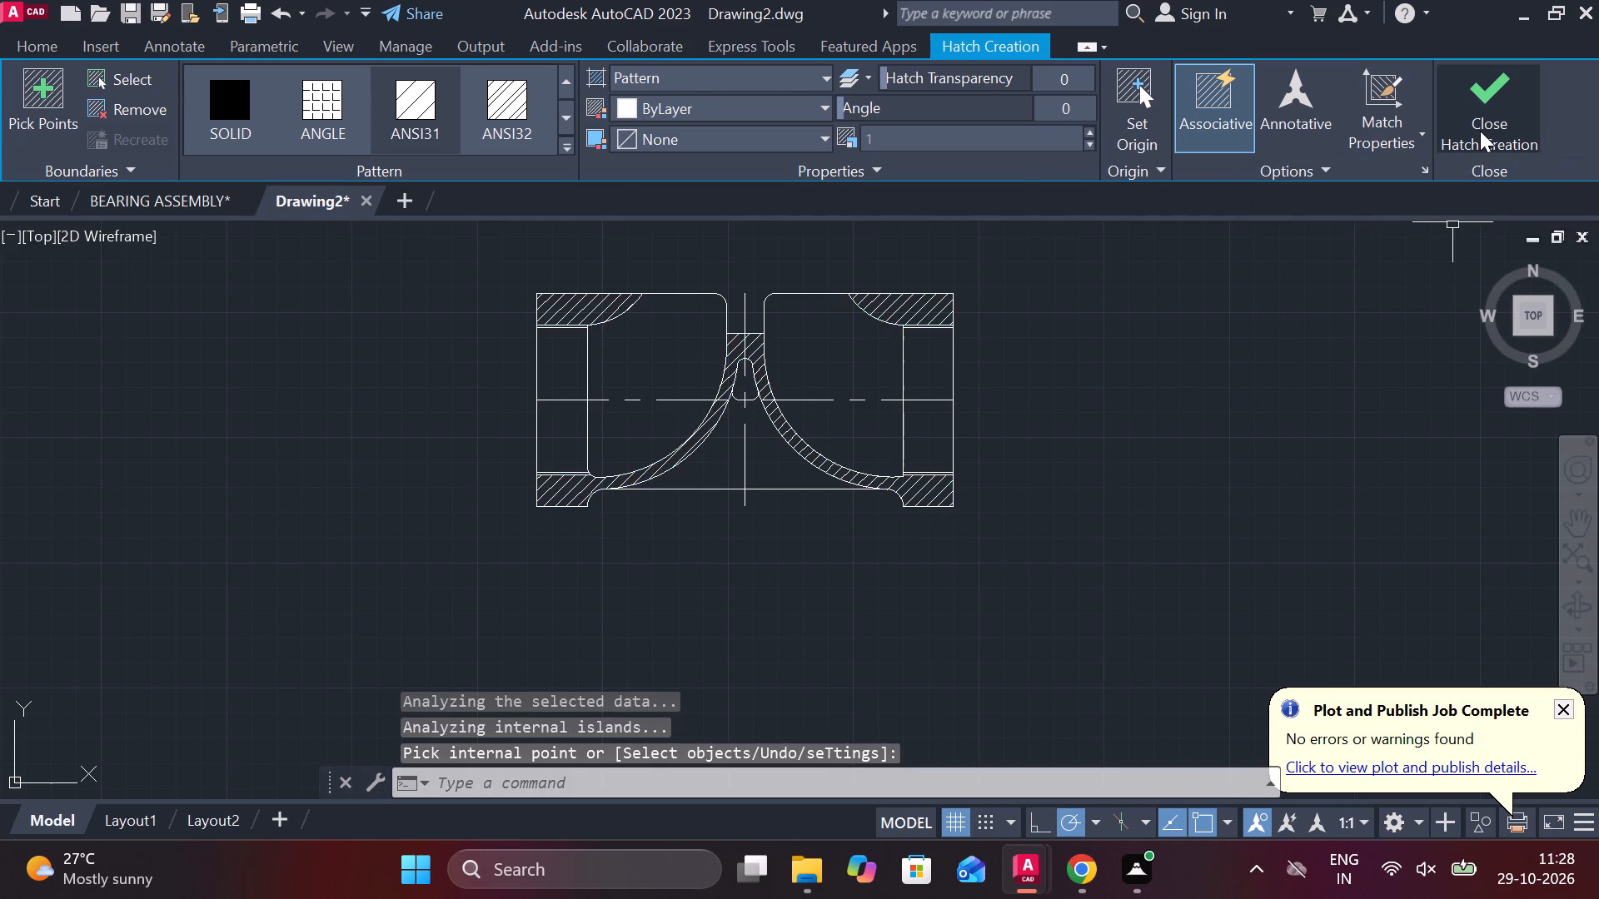
# Extend the top edges of both halves past their rounded corners across the central gap to the vertical centre line.
pyautogui.write('EX')
pyautogui.press('space')
pyautogui.click(810, 294)
pyautogui.click(774, 289)
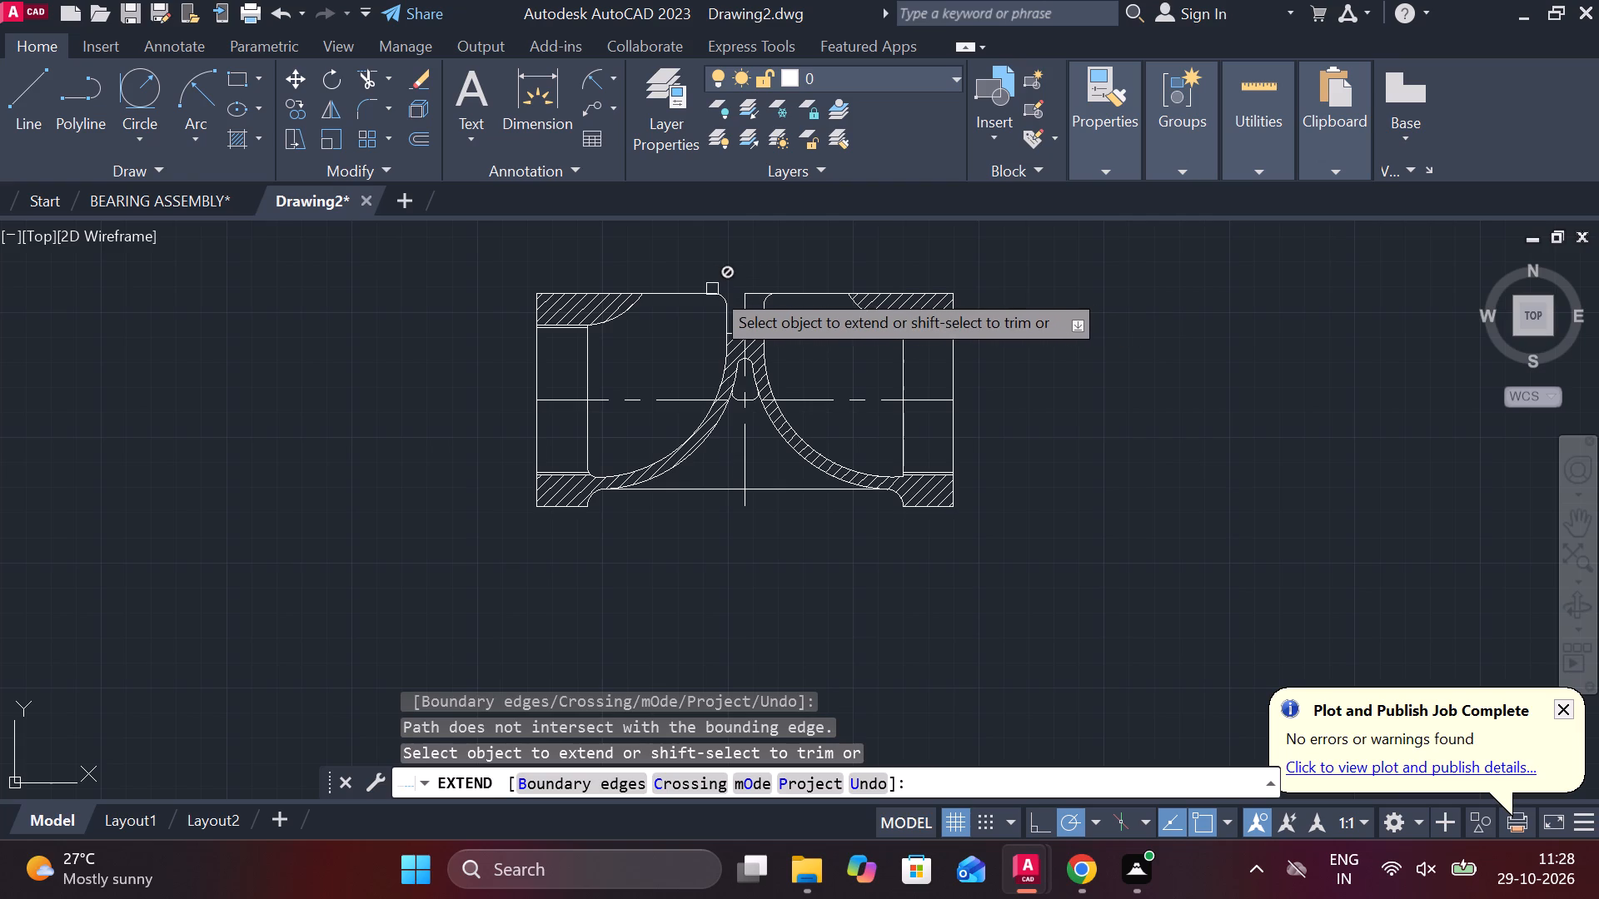
pyautogui.click(670, 300)
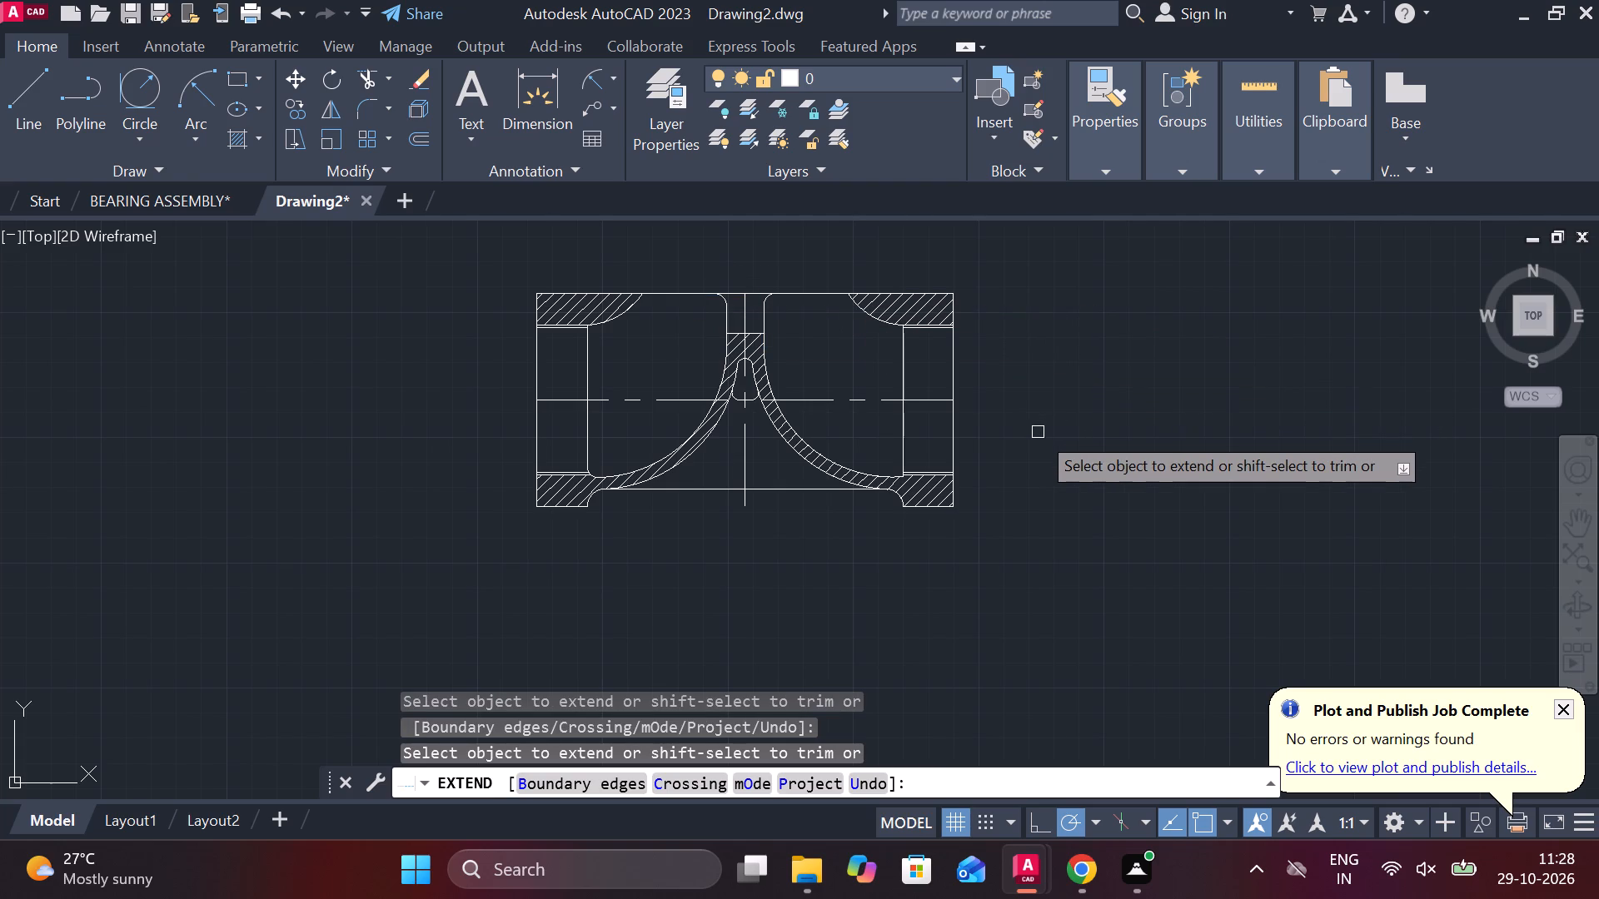
pyautogui.press('Escape')
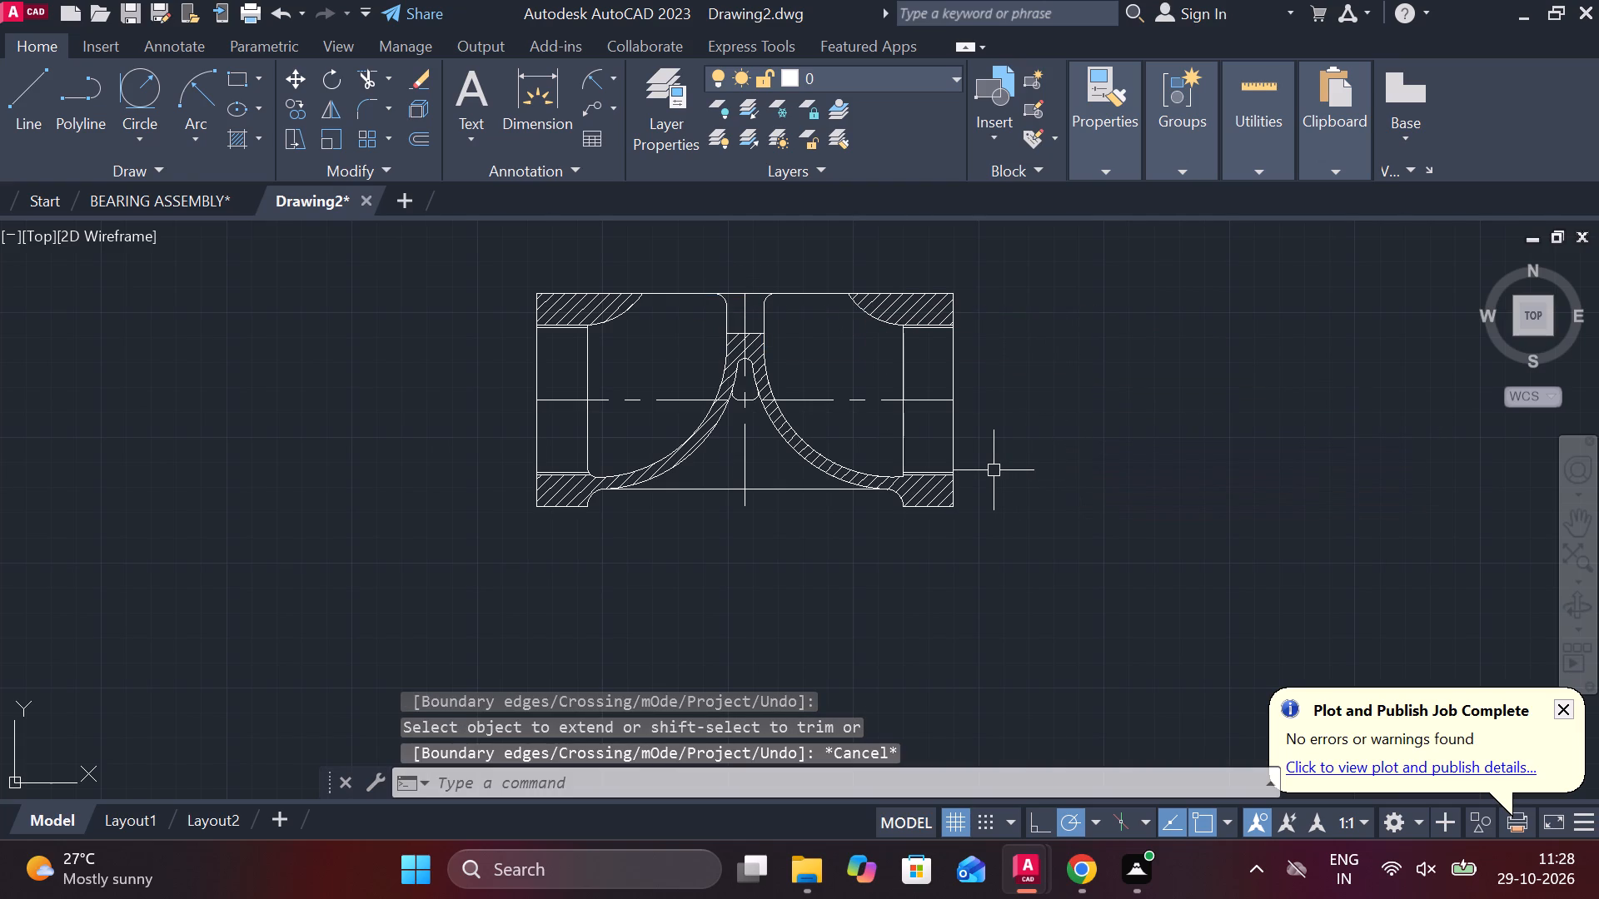
# Draw a closed 96 by 20 rectangle from lines in the empty area below and to the left of the hatched view.
pyautogui.moveTo(775, 520); pyautogui.dragTo(866, 401, button='middle')
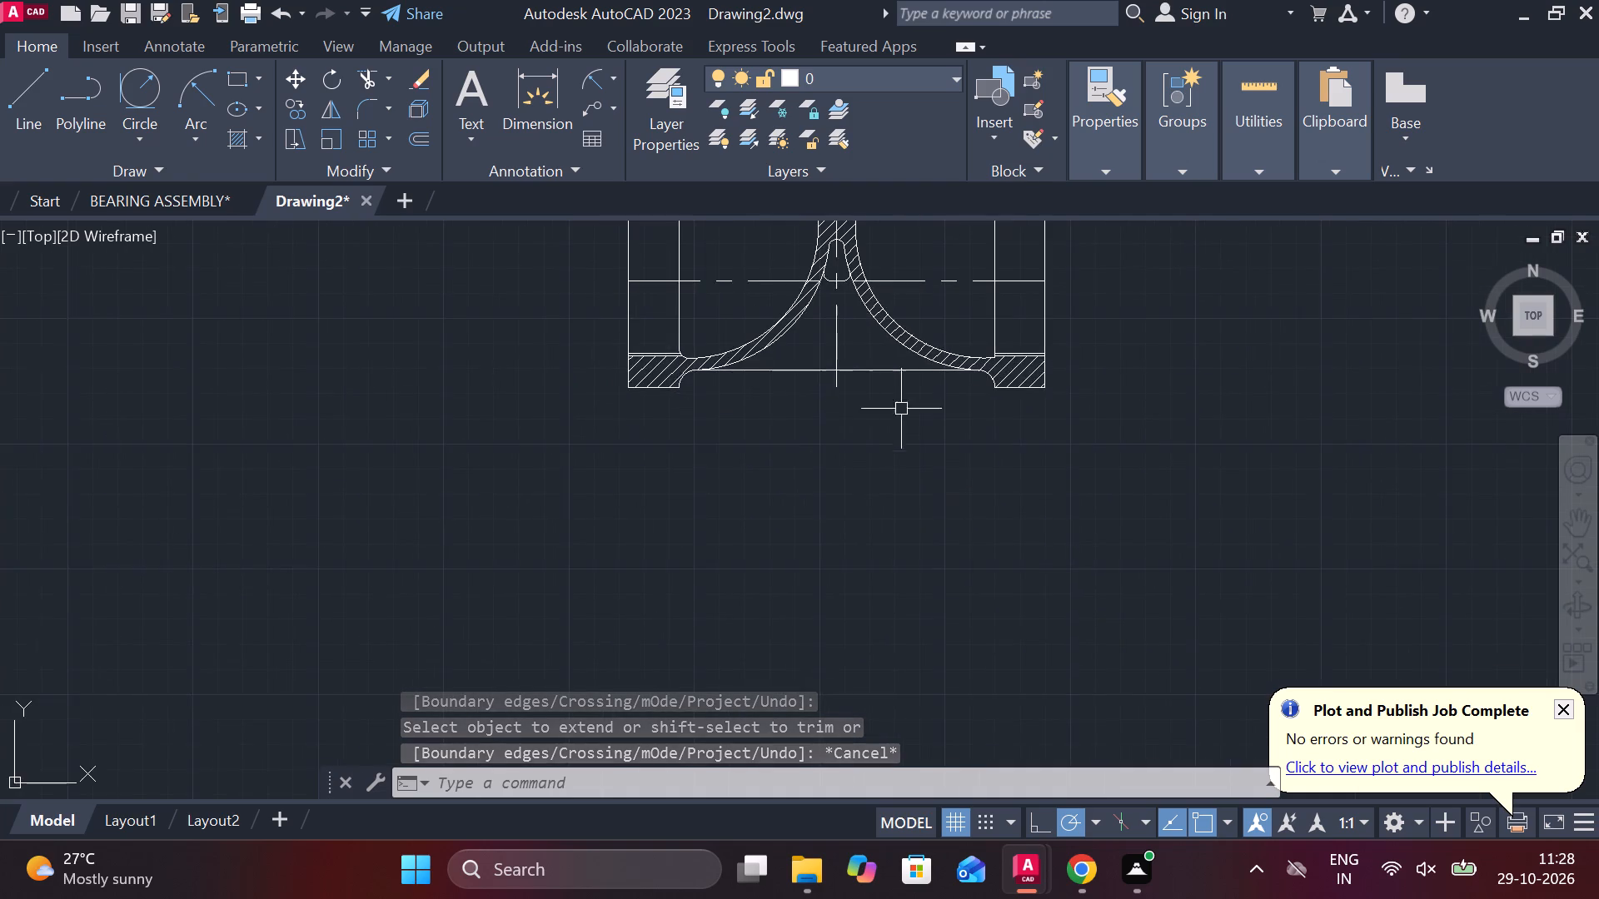
pyautogui.scroll(-1, 883, 418)
pyautogui.moveTo(520, 520); pyautogui.dragTo(587, 542, button='middle')
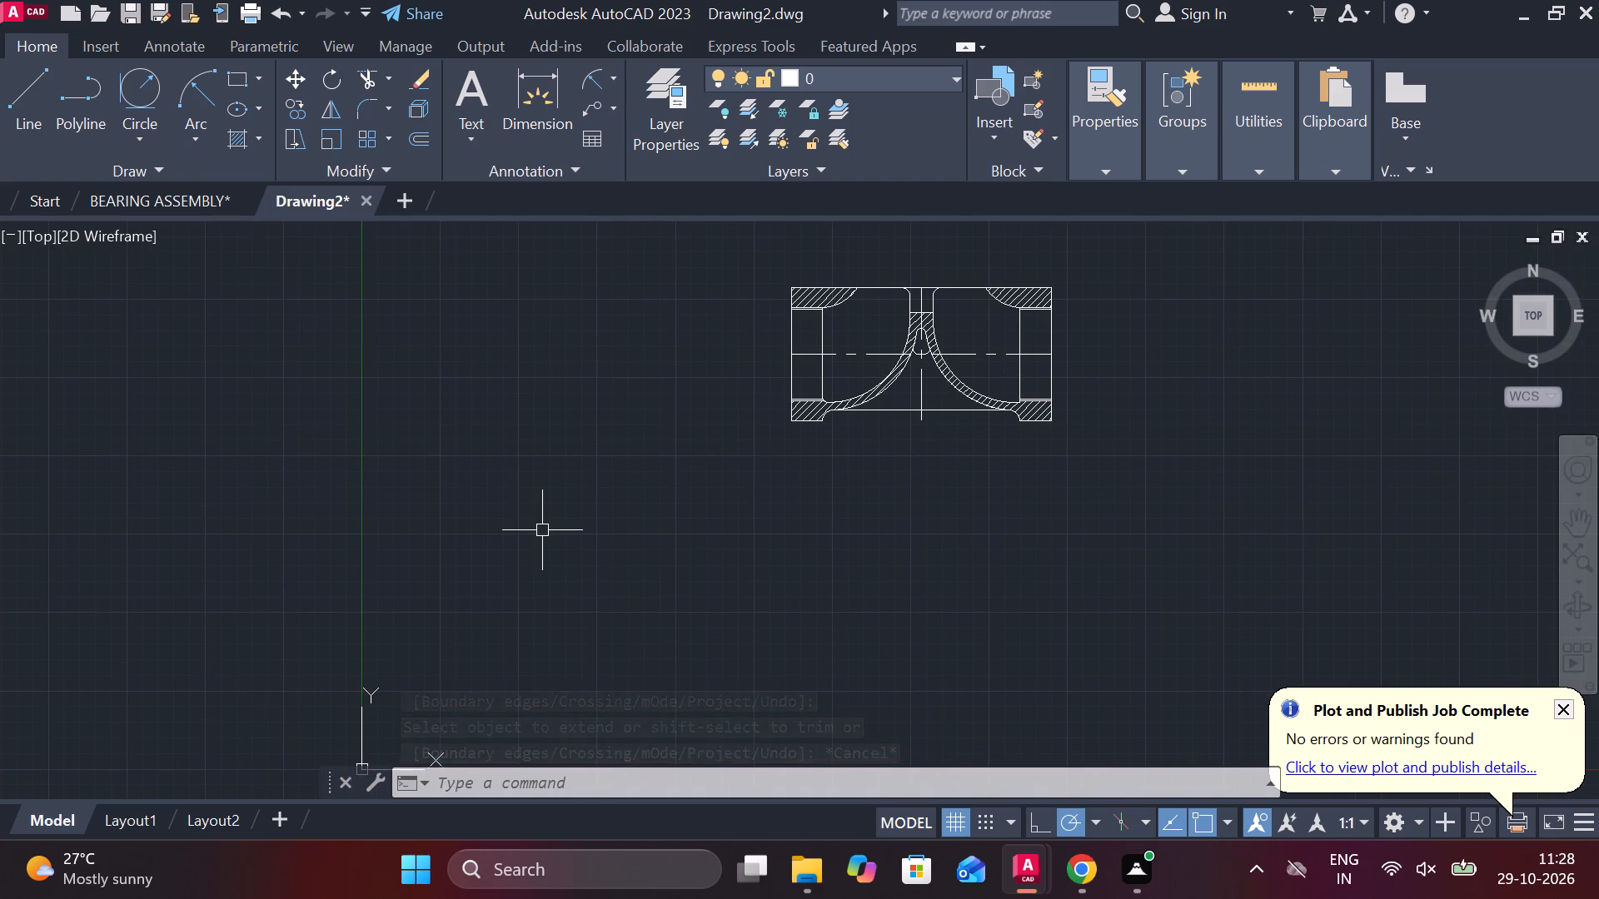
pyautogui.press('l')
pyautogui.press('Return')
pyautogui.click(391, 586)
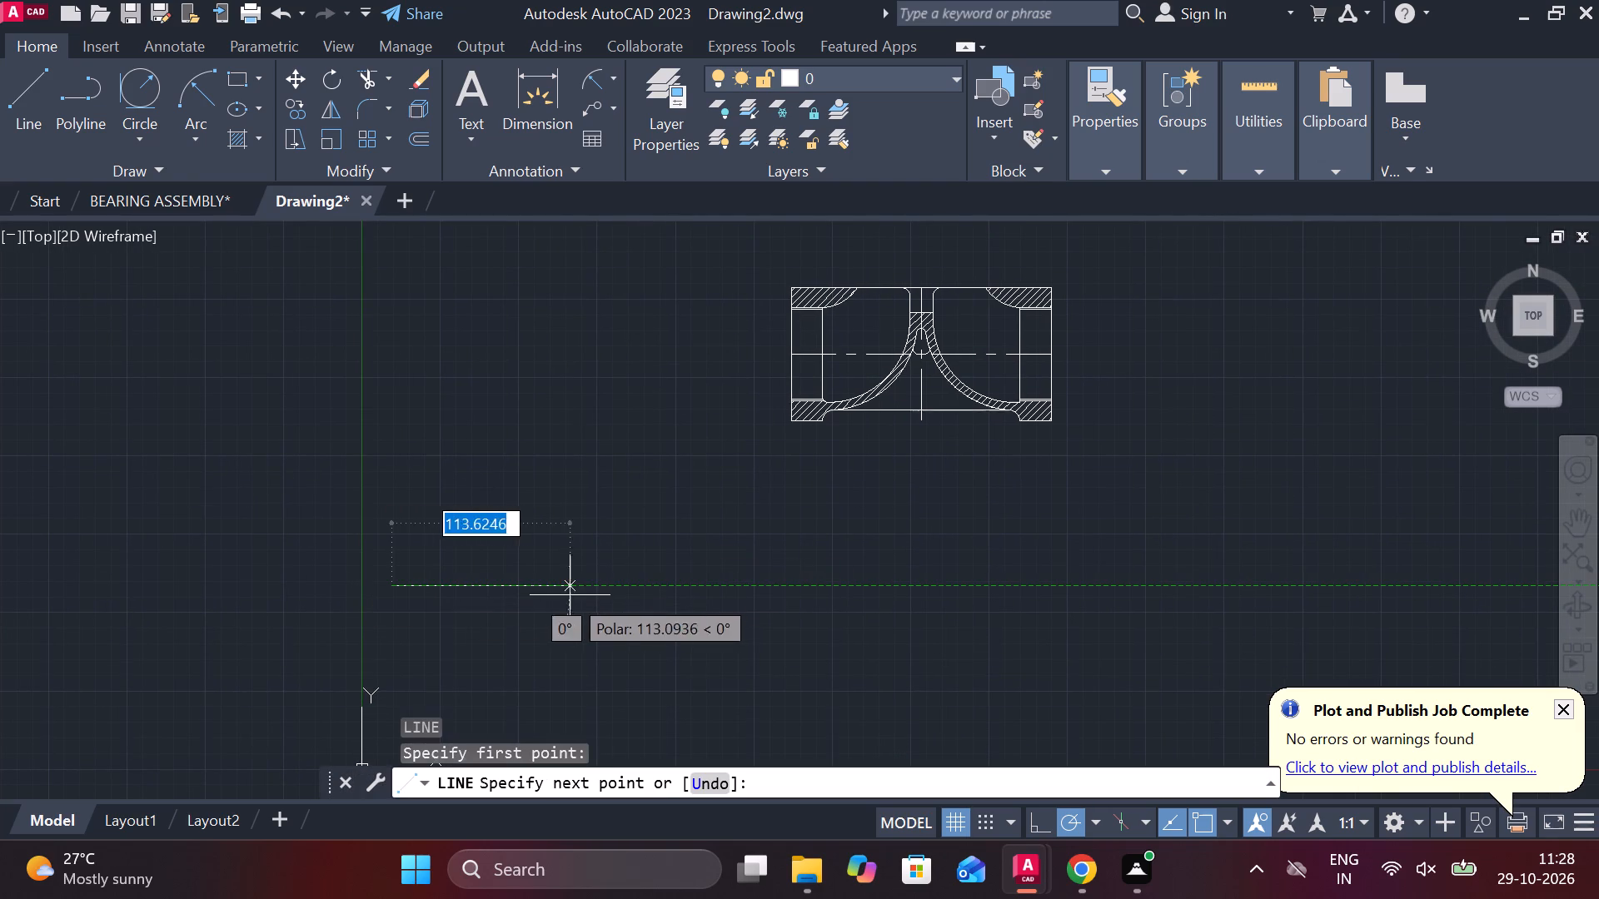
pyautogui.press('9')
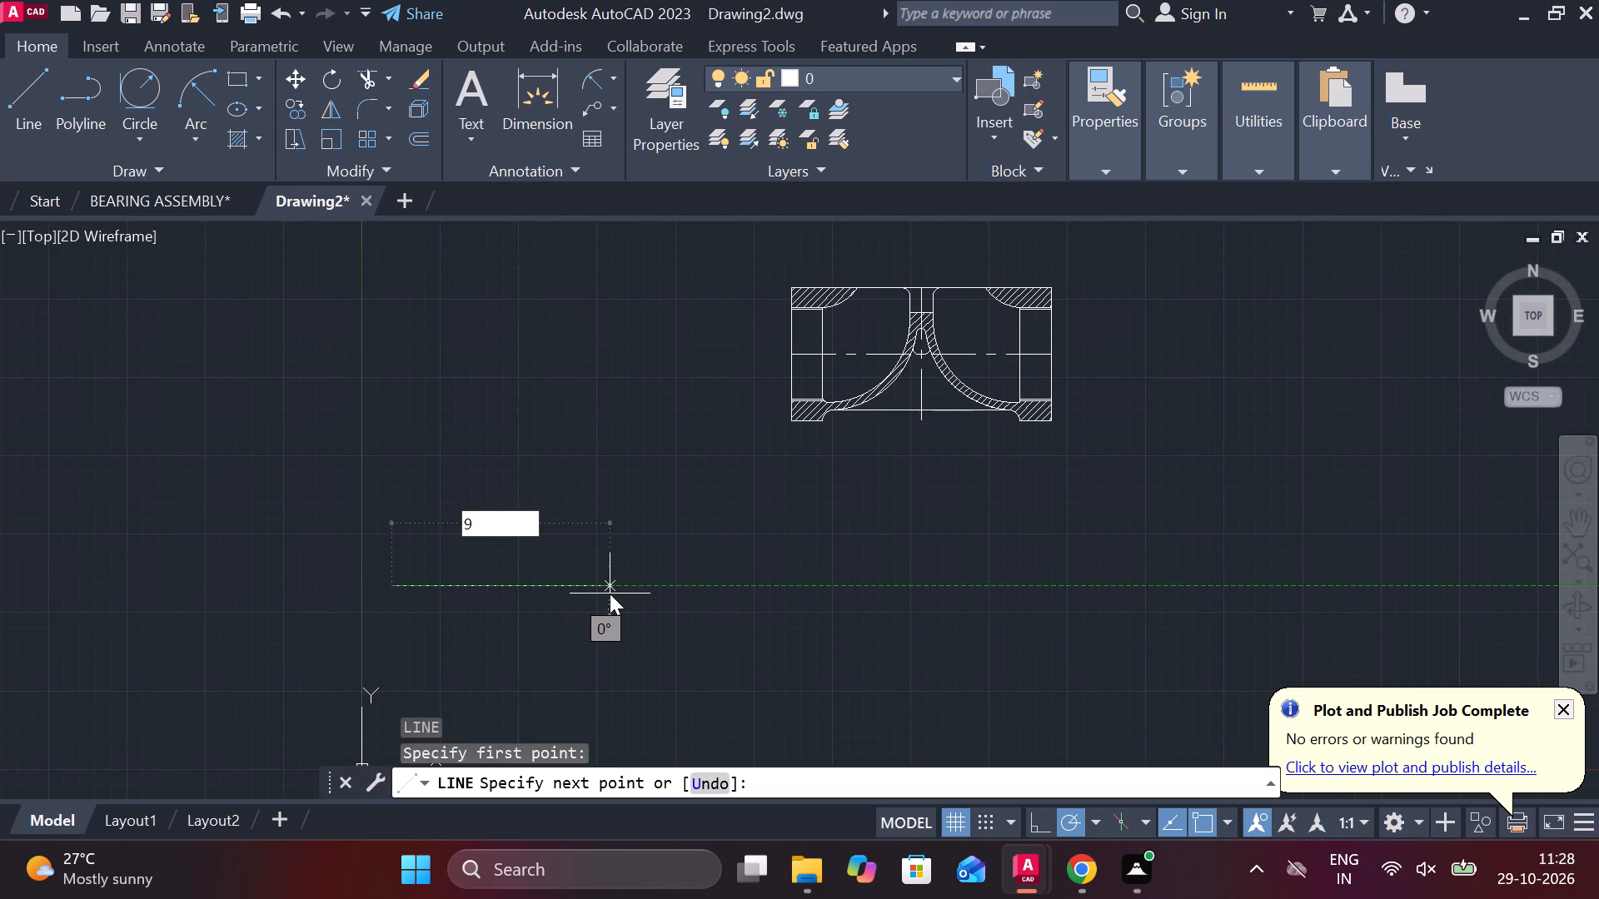
pyautogui.write('6')
pyautogui.press('space')
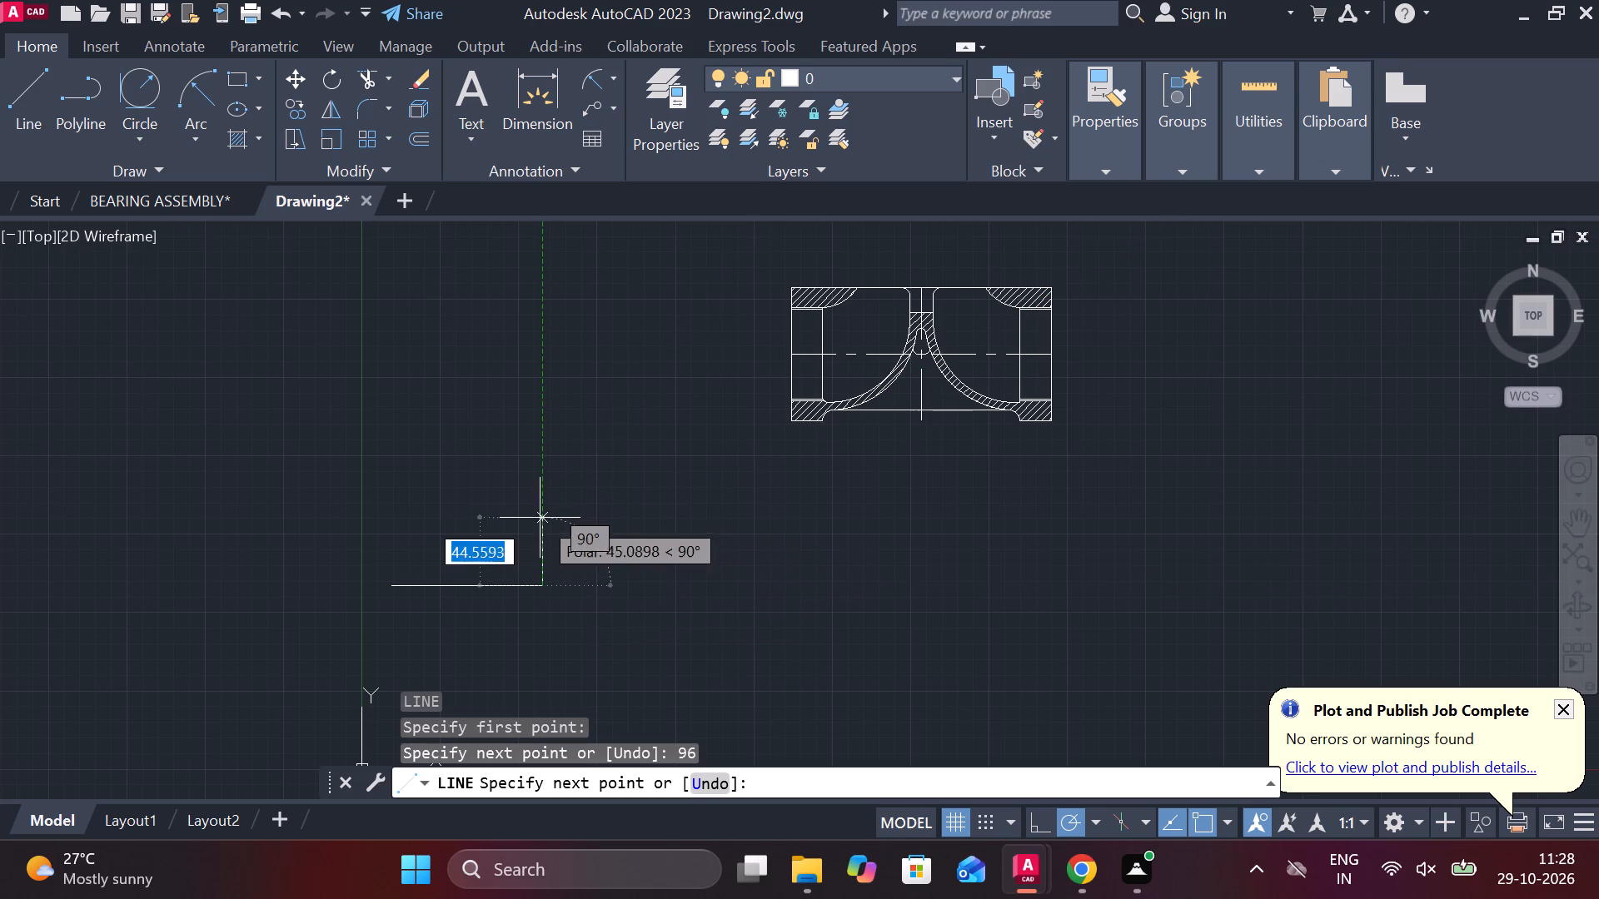
pyautogui.write('20')
pyautogui.press('Return')
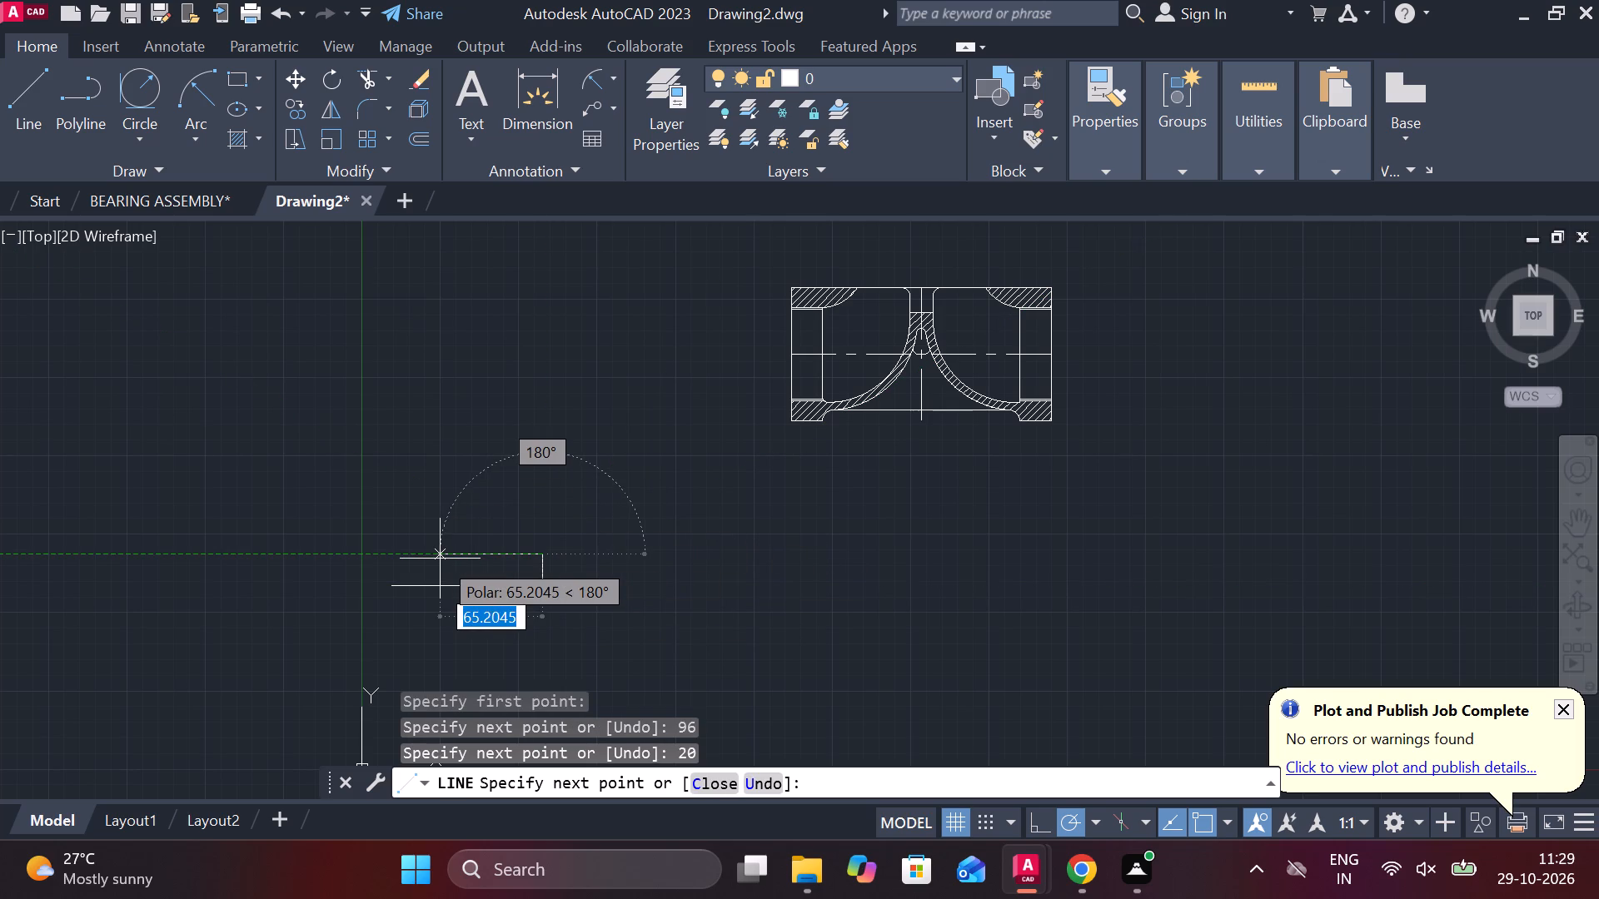
pyautogui.press('9')
pyautogui.press('6')
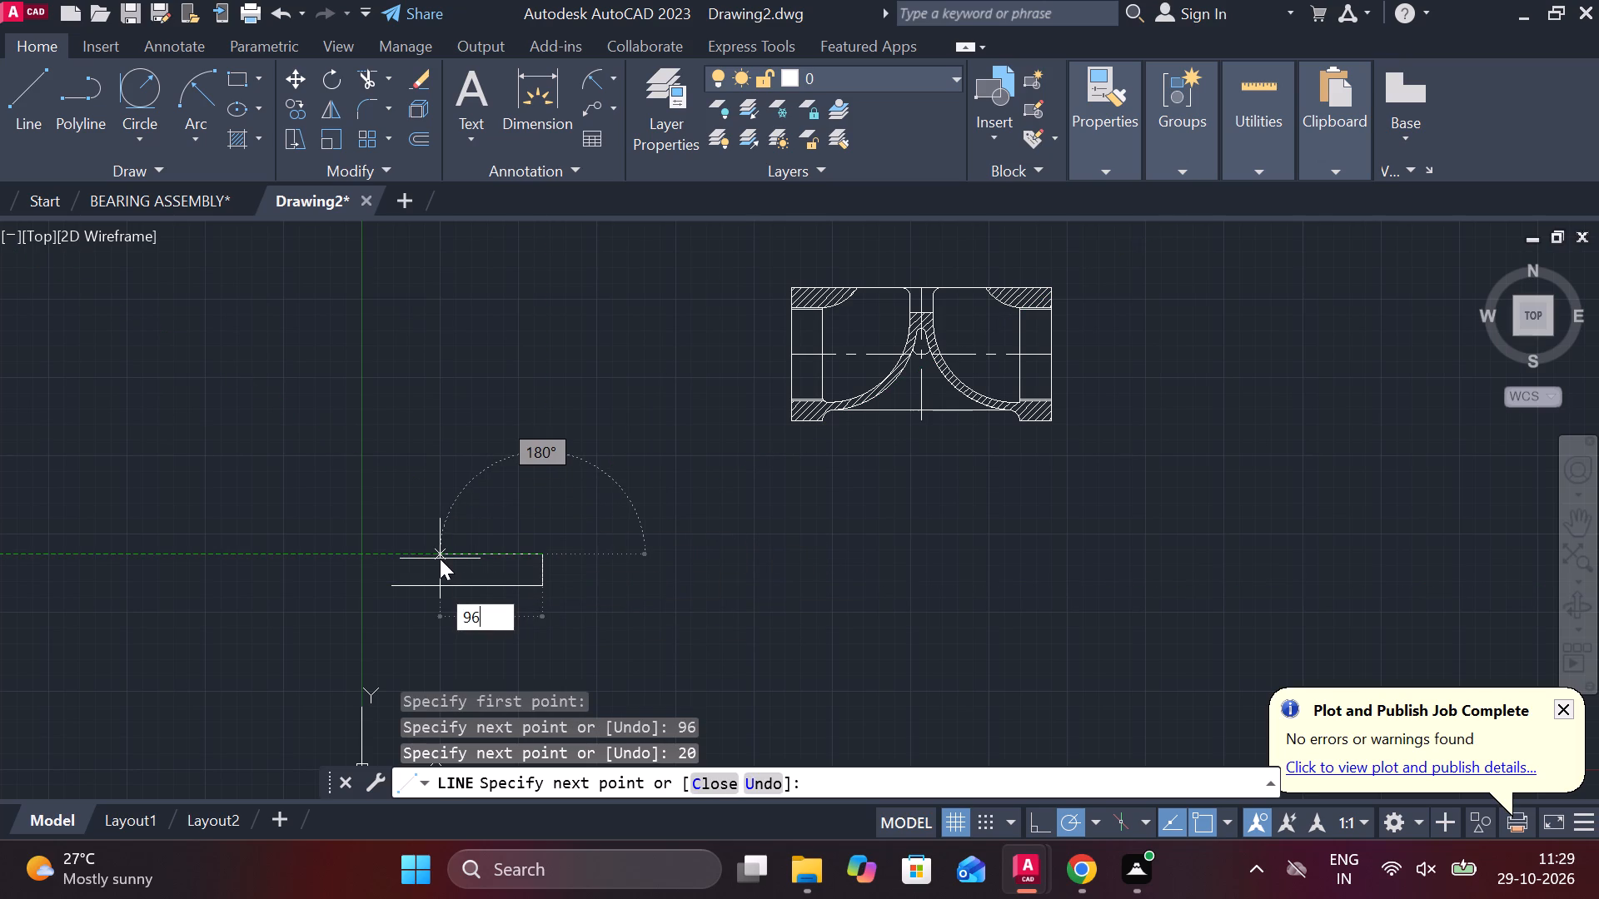
pyautogui.press('Return')
pyautogui.moveTo(447, 559); pyautogui.dragTo(636, 511, button='middle')
pyautogui.scroll(3, 640, 514)
pyautogui.moveTo(569, 542); pyautogui.dragTo(597, 549, button='middle')
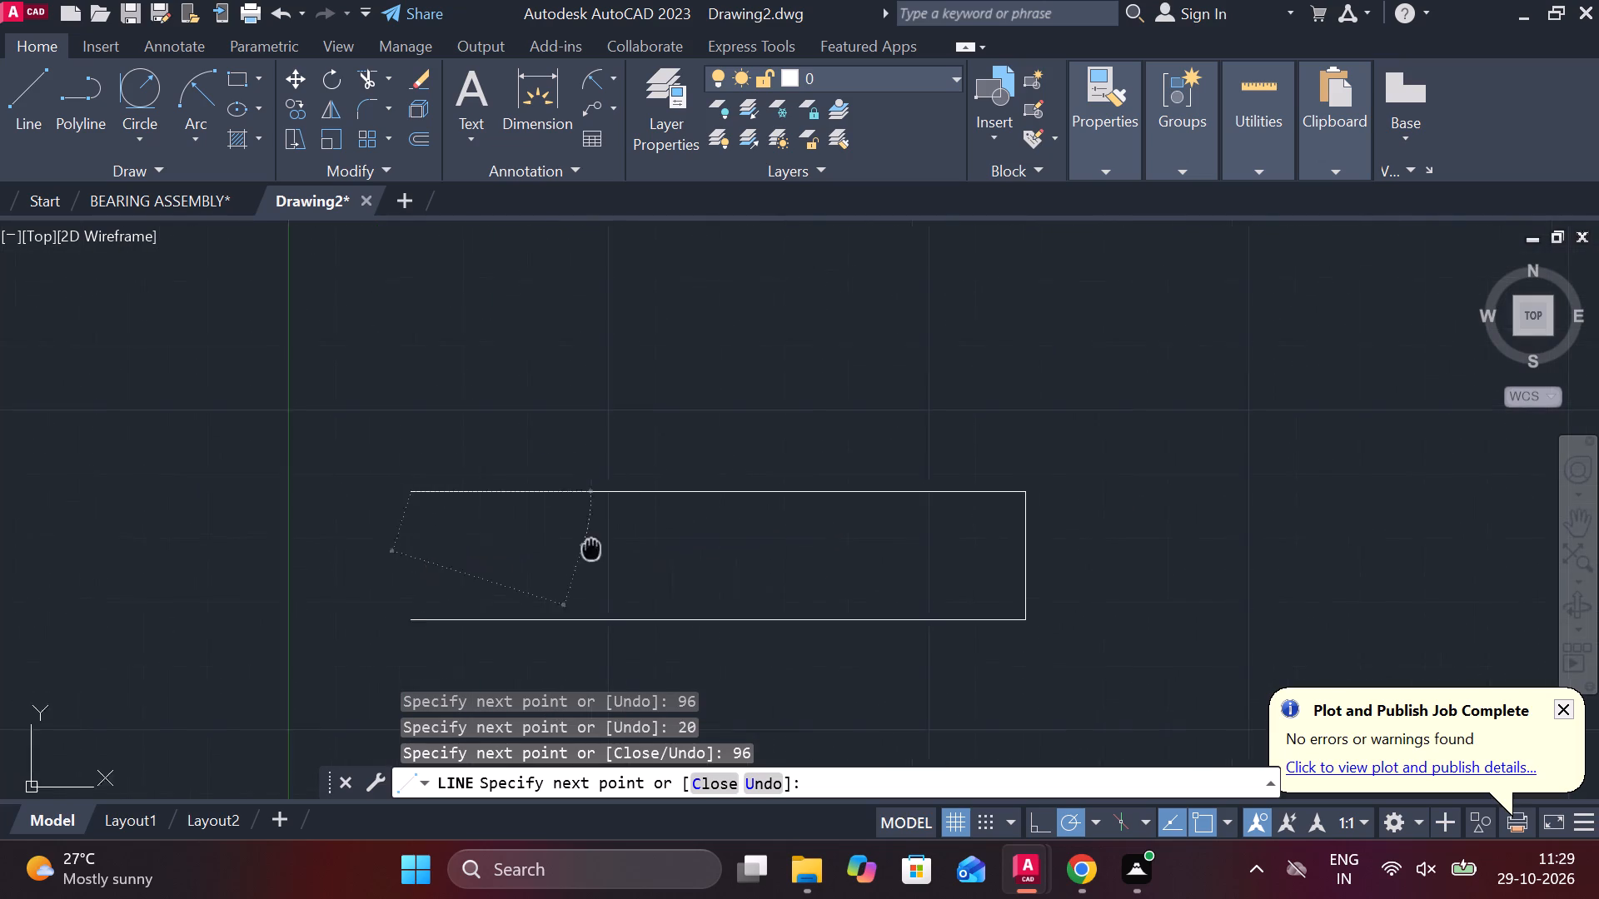
pyautogui.moveTo(597, 549); pyautogui.dragTo(764, 463, button='middle')
pyautogui.click(581, 529)
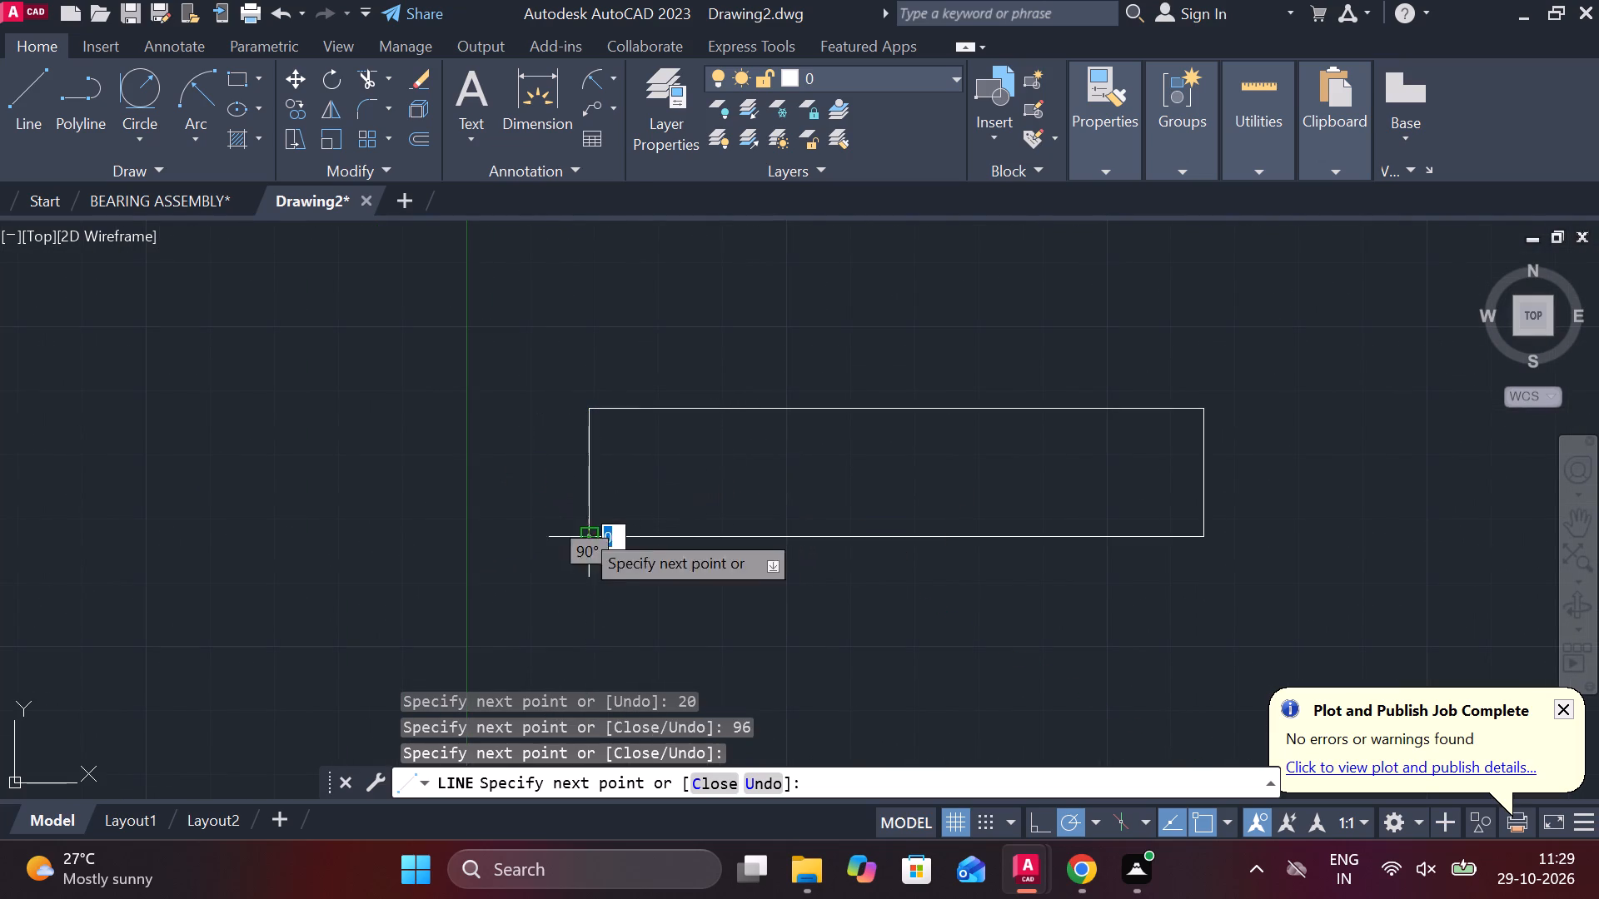
pyautogui.press('Escape')
# Draw a vertical line from the midpoint of the rectangle's top edge to its bottom edge.
pyautogui.press('l')
pyautogui.press('Return')
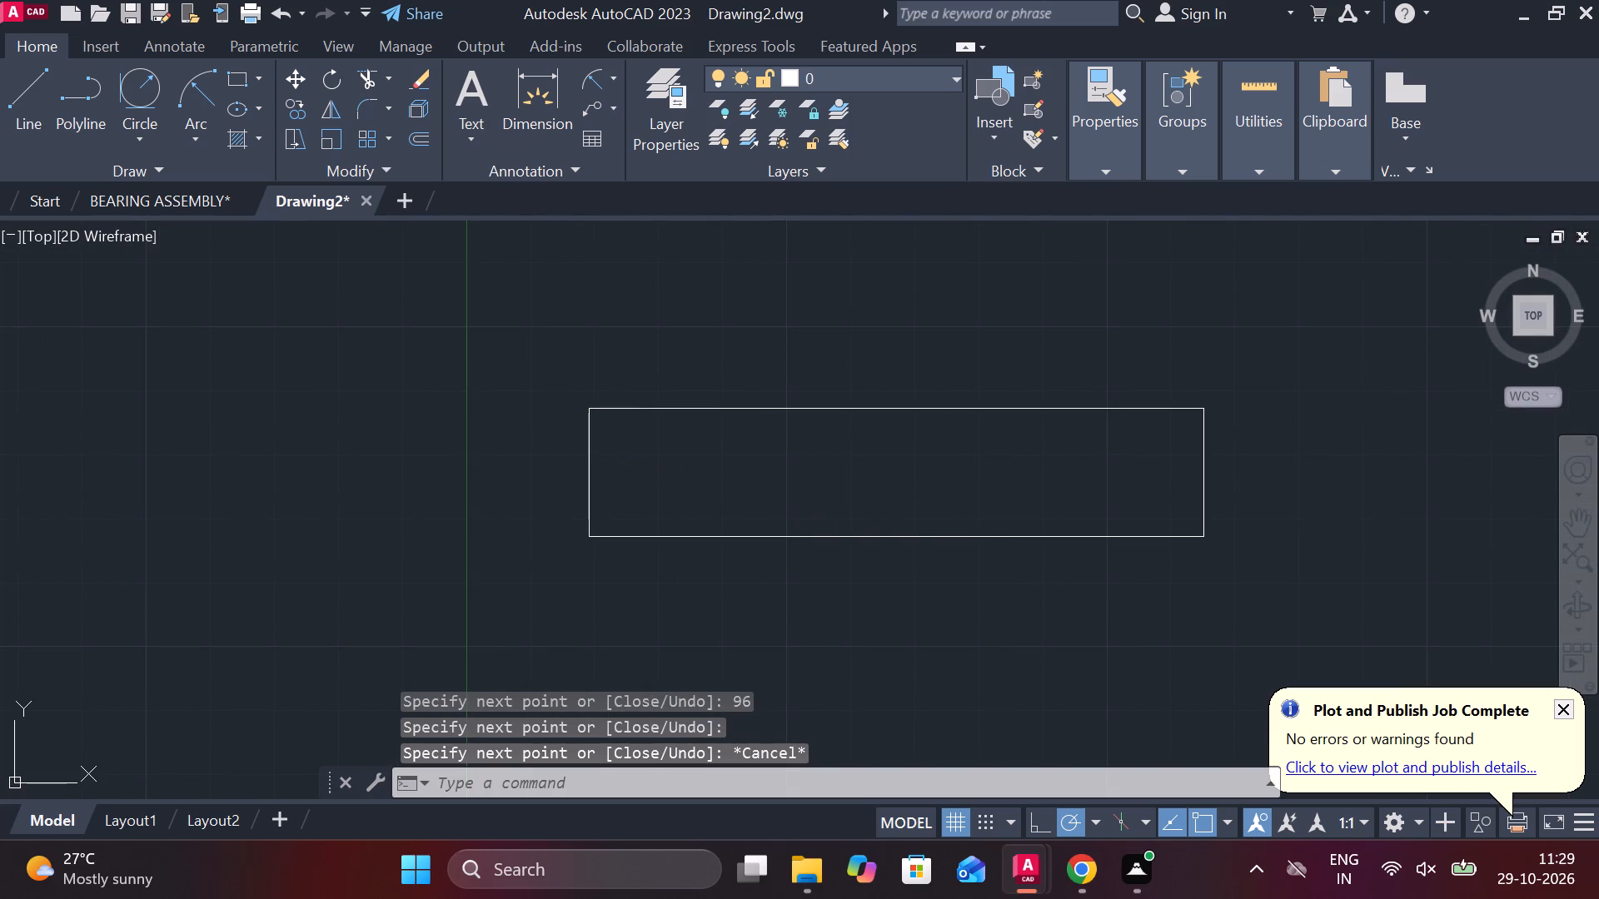
pyautogui.click(894, 407)
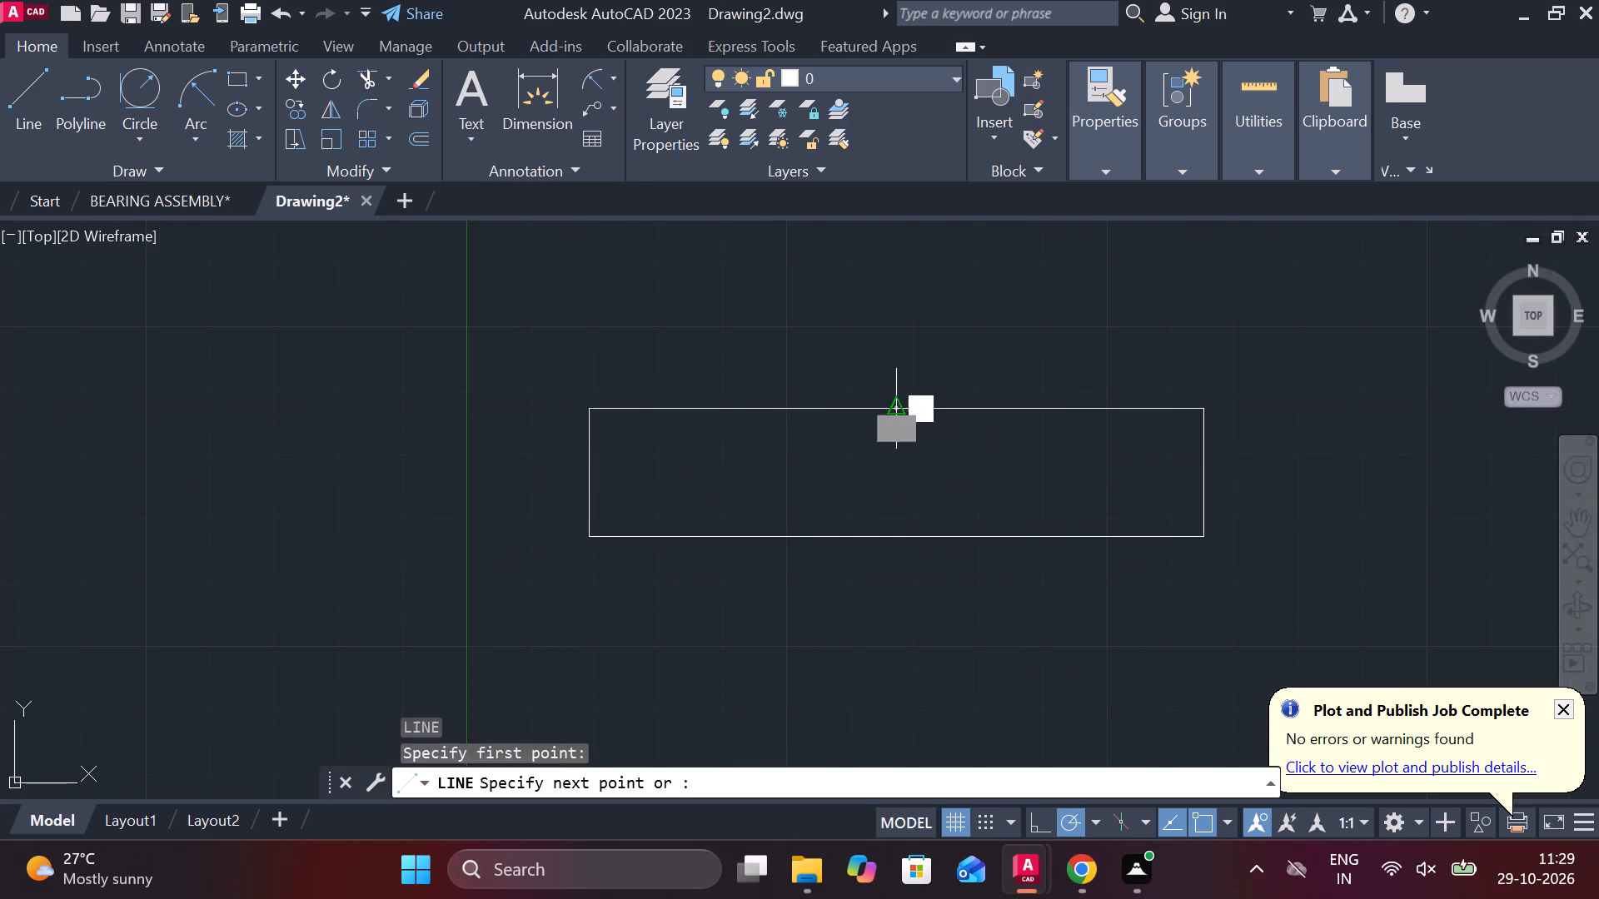
pyautogui.doubleClick(899, 538)
pyautogui.press('Escape')
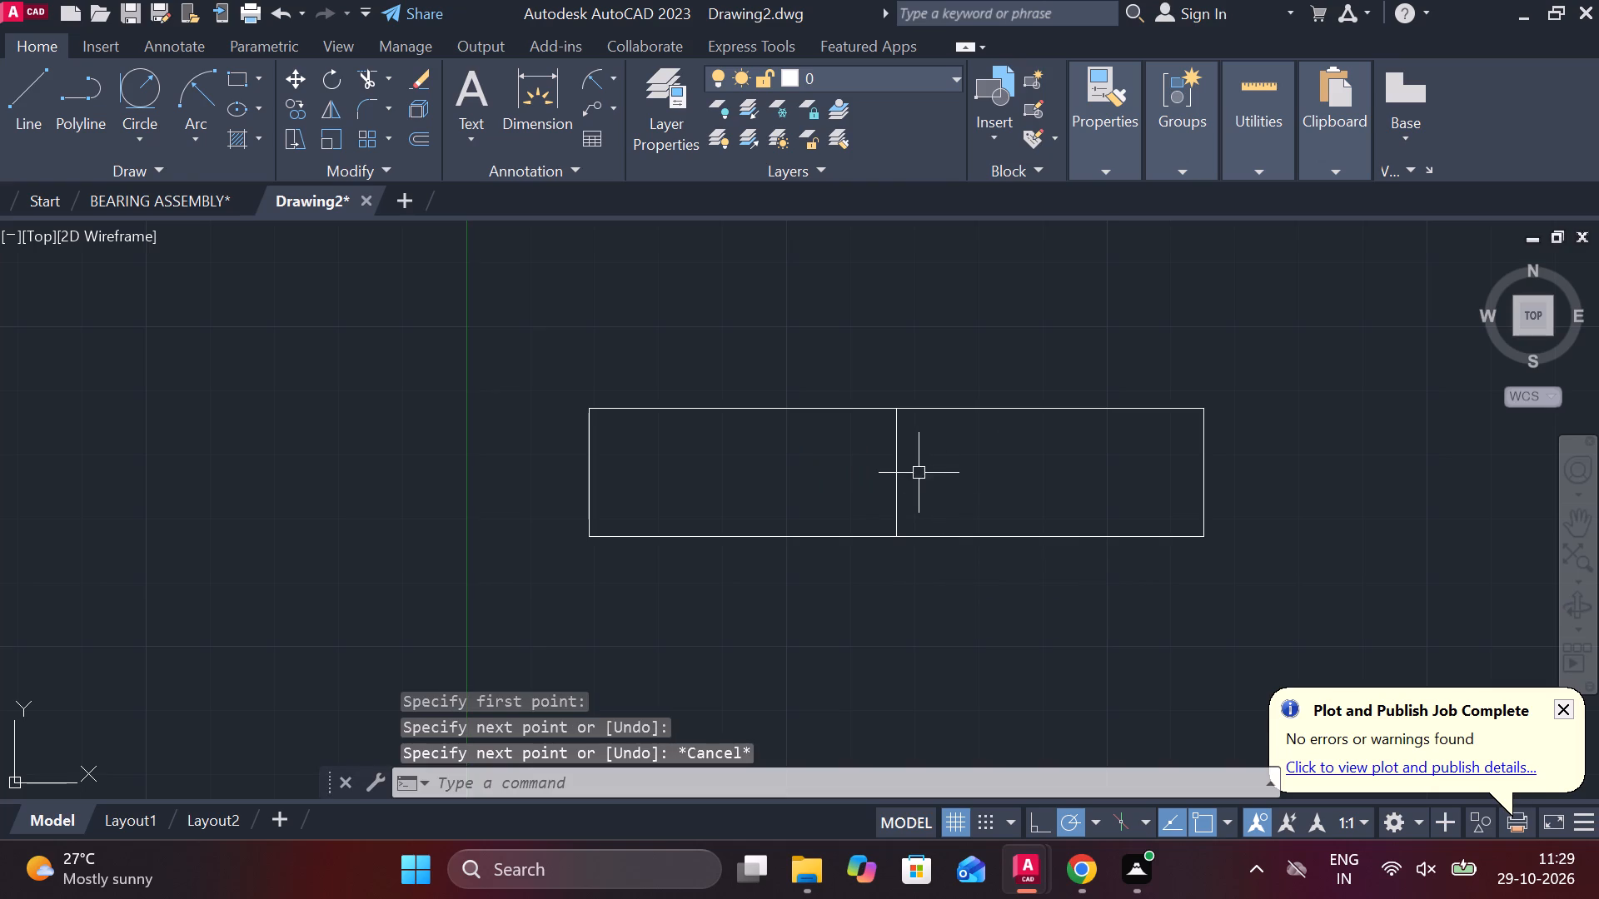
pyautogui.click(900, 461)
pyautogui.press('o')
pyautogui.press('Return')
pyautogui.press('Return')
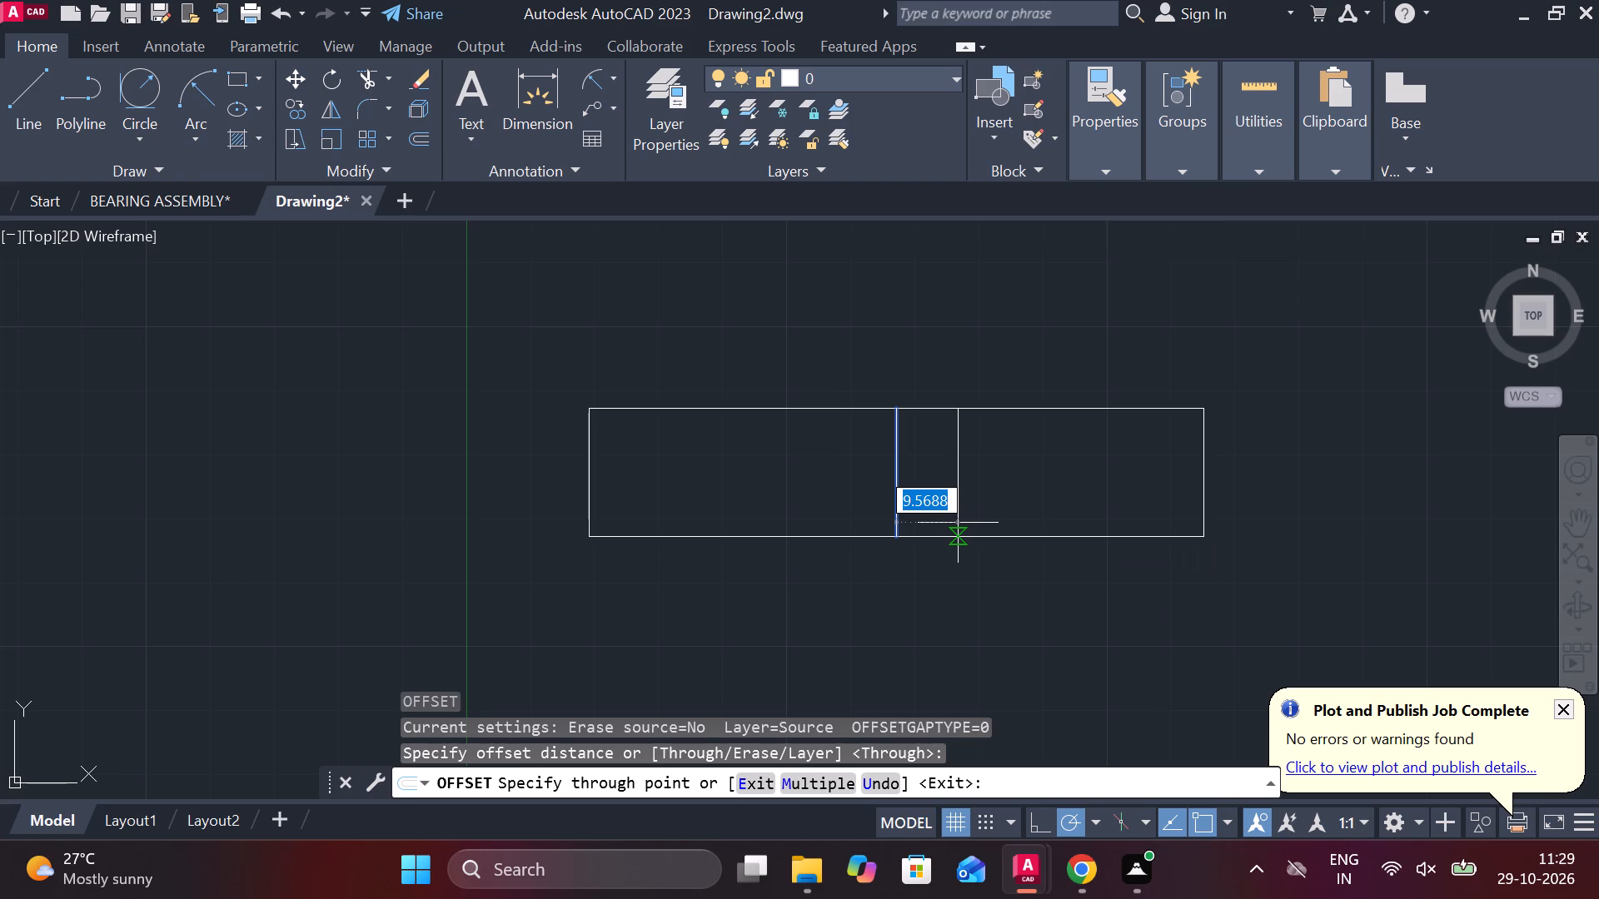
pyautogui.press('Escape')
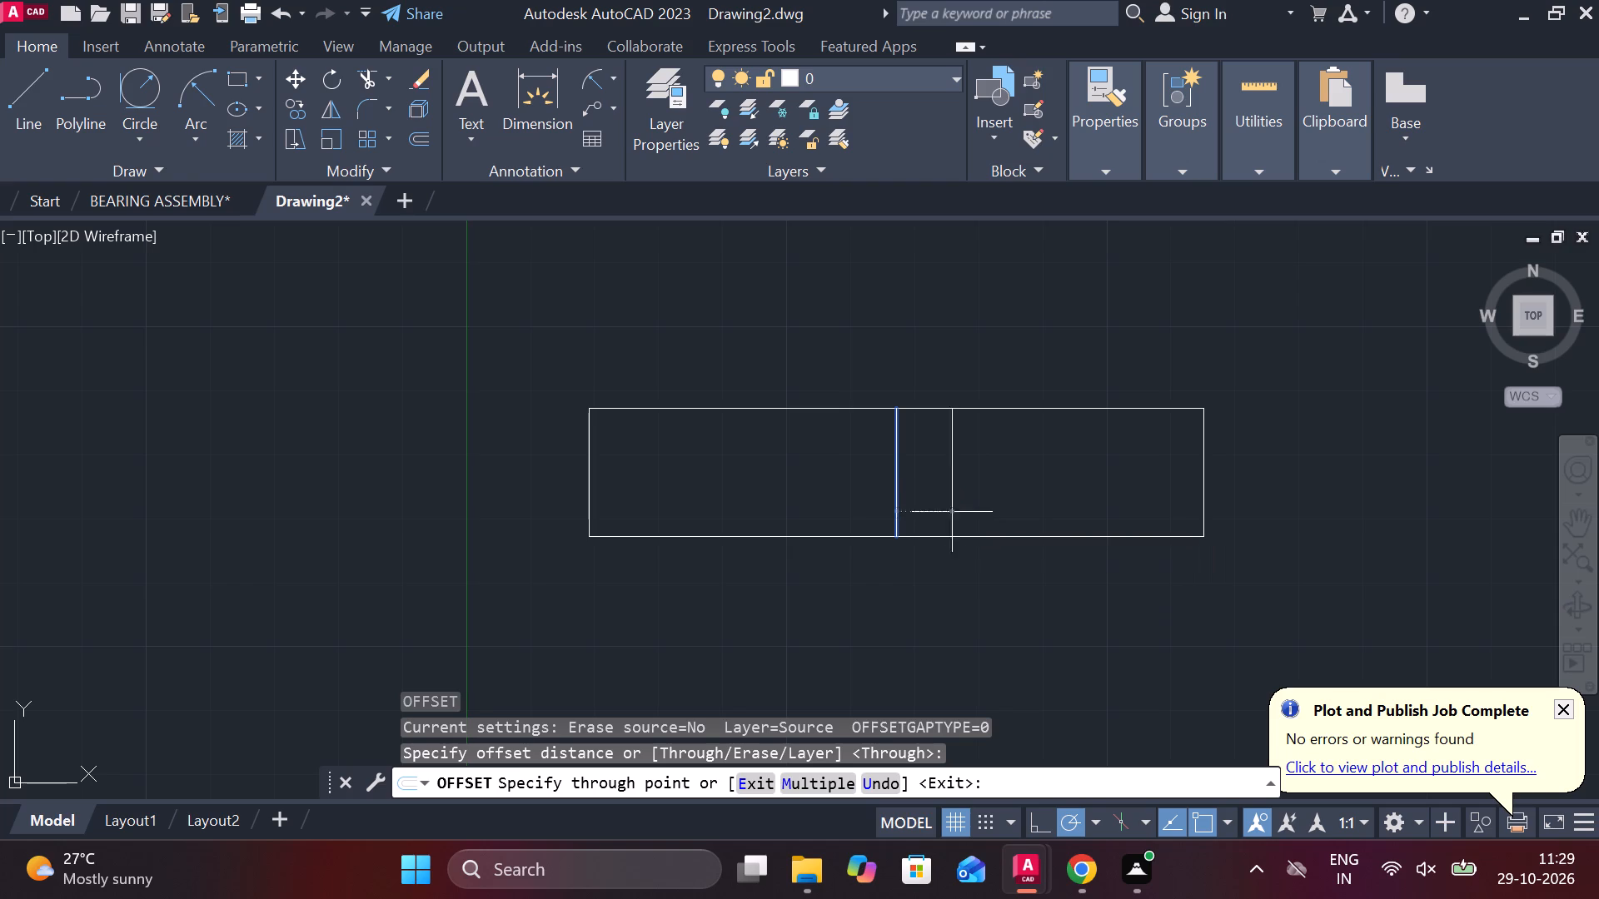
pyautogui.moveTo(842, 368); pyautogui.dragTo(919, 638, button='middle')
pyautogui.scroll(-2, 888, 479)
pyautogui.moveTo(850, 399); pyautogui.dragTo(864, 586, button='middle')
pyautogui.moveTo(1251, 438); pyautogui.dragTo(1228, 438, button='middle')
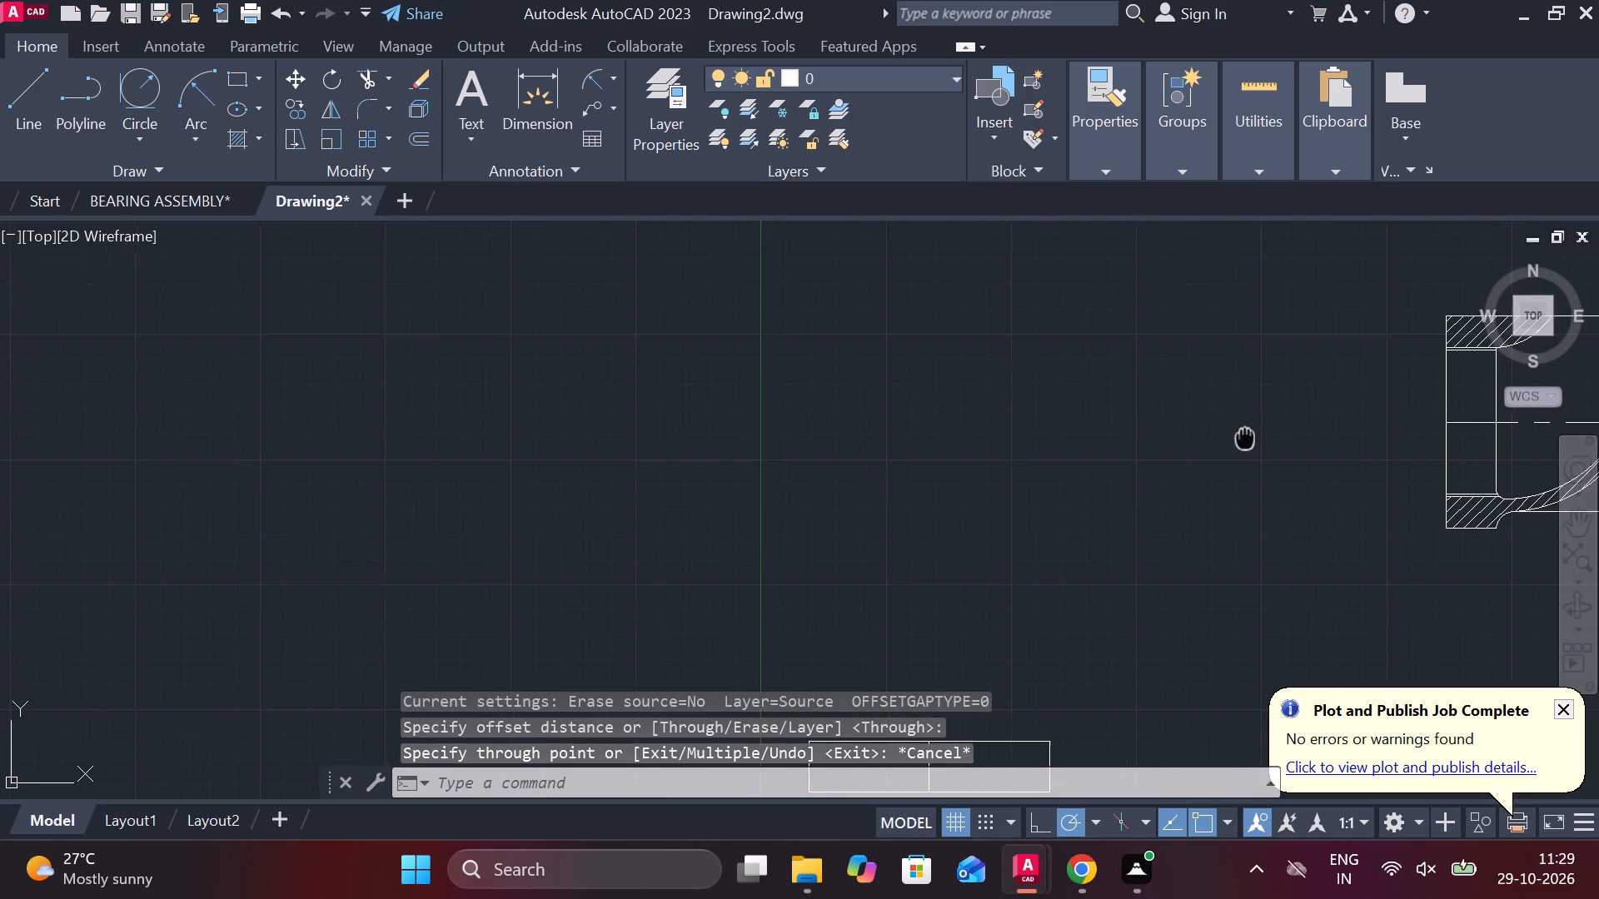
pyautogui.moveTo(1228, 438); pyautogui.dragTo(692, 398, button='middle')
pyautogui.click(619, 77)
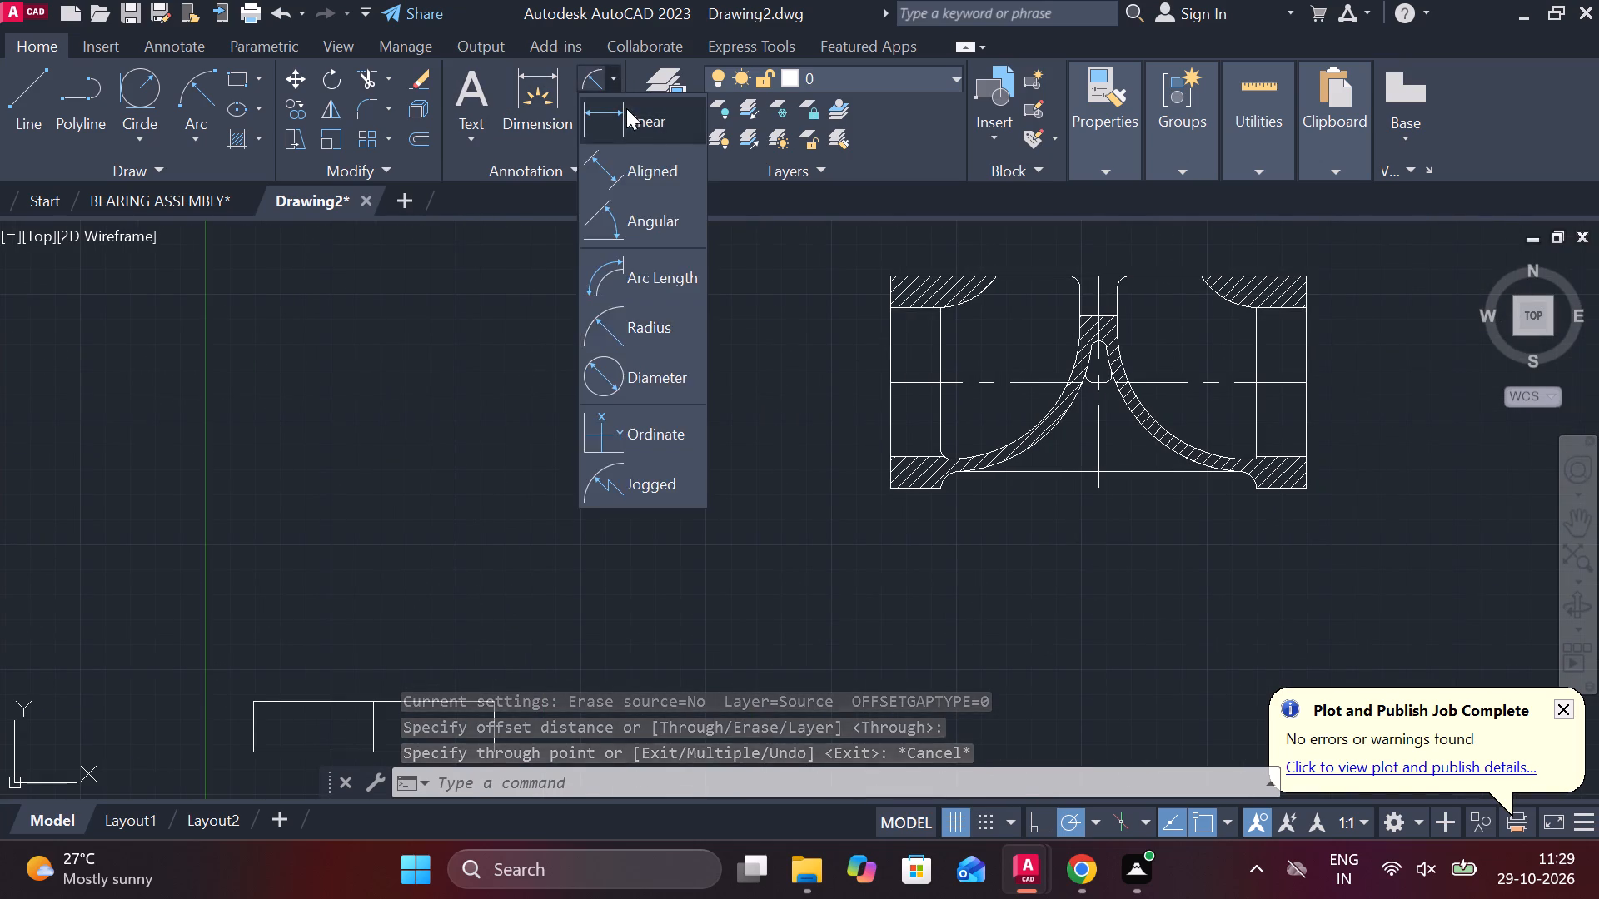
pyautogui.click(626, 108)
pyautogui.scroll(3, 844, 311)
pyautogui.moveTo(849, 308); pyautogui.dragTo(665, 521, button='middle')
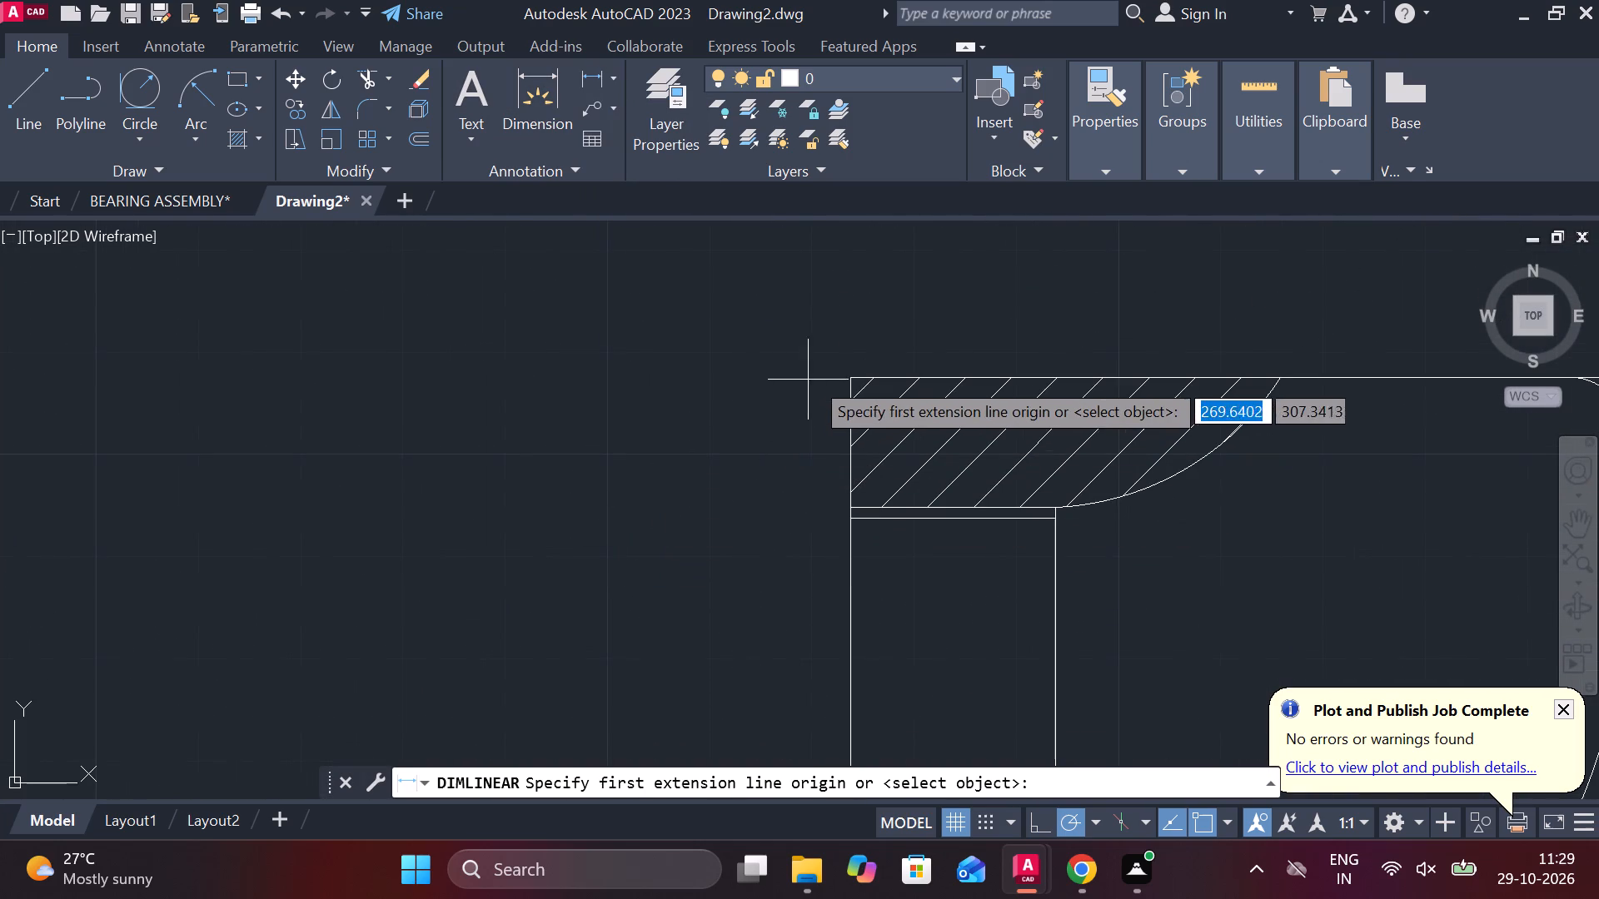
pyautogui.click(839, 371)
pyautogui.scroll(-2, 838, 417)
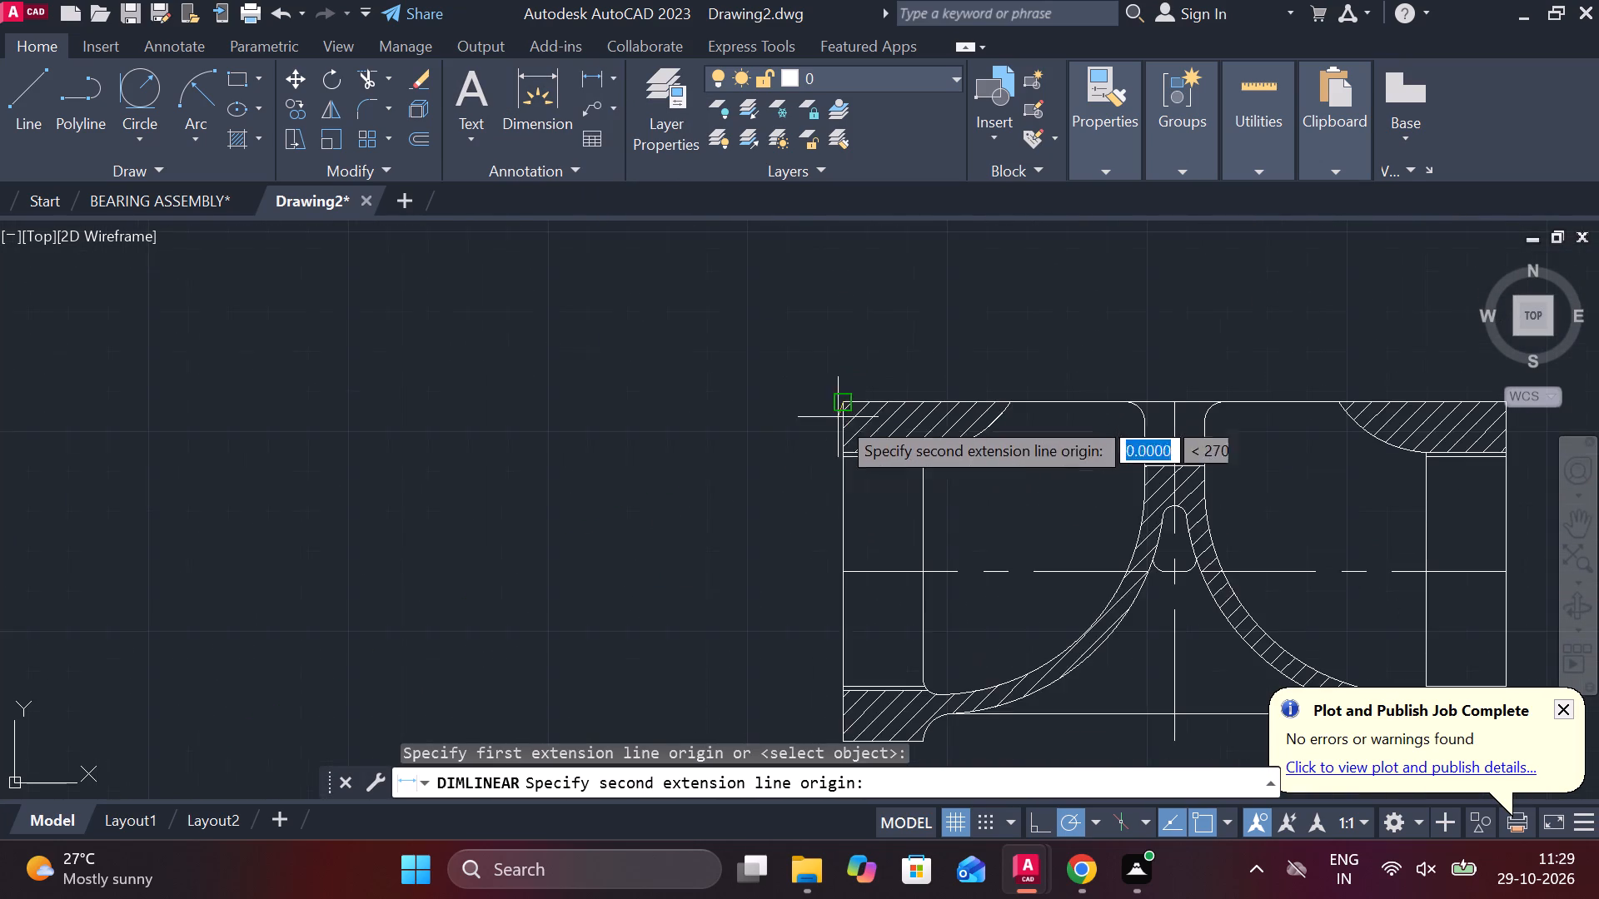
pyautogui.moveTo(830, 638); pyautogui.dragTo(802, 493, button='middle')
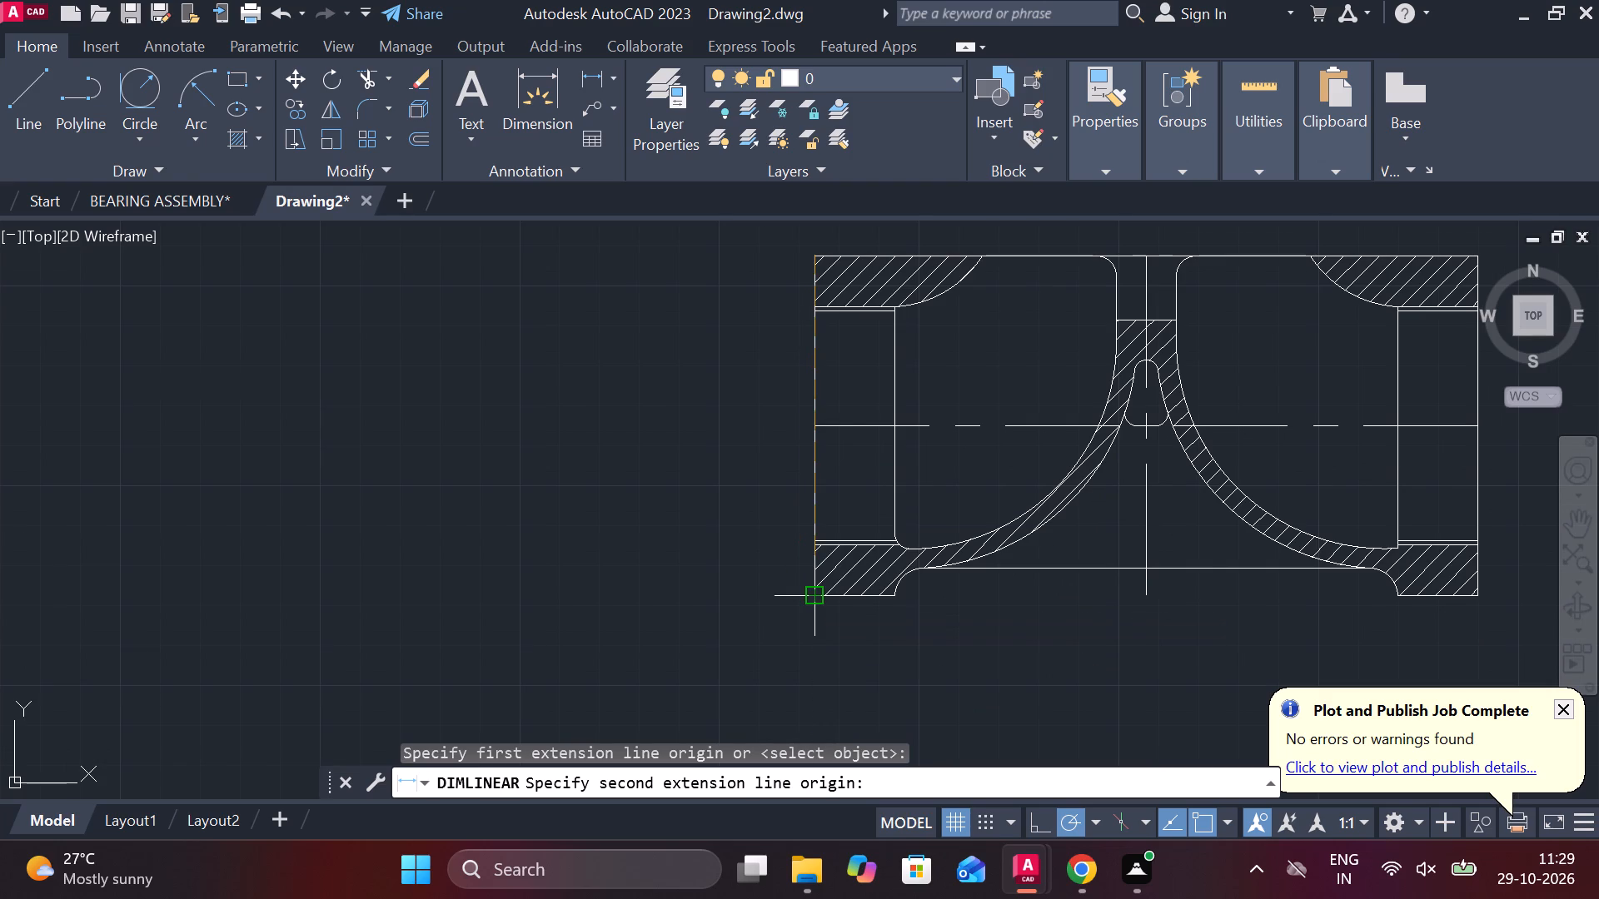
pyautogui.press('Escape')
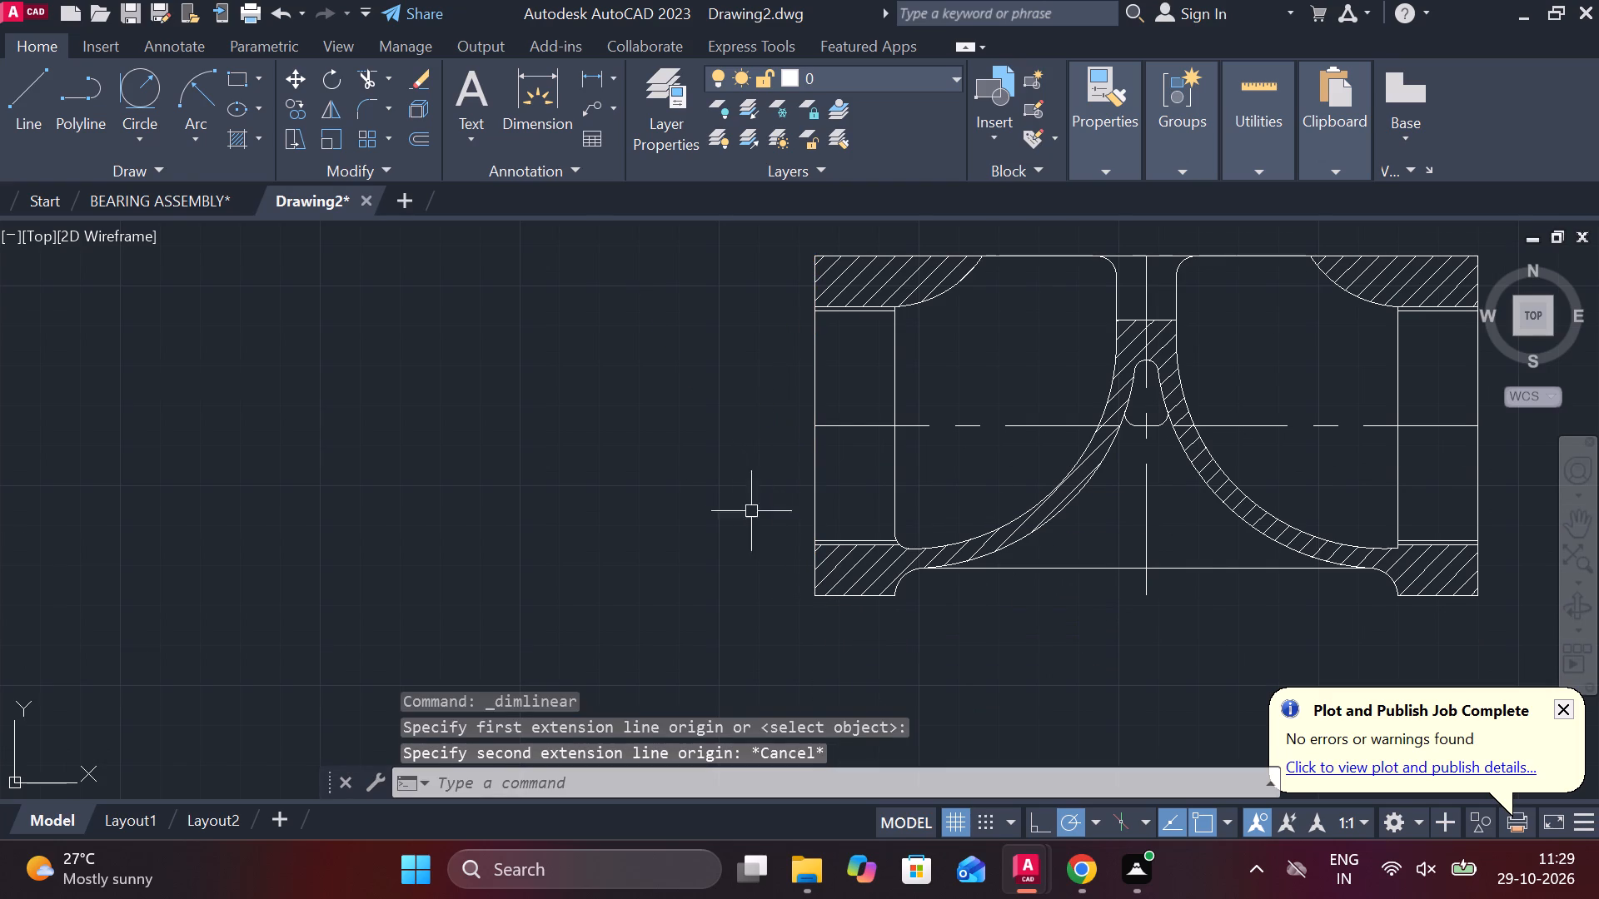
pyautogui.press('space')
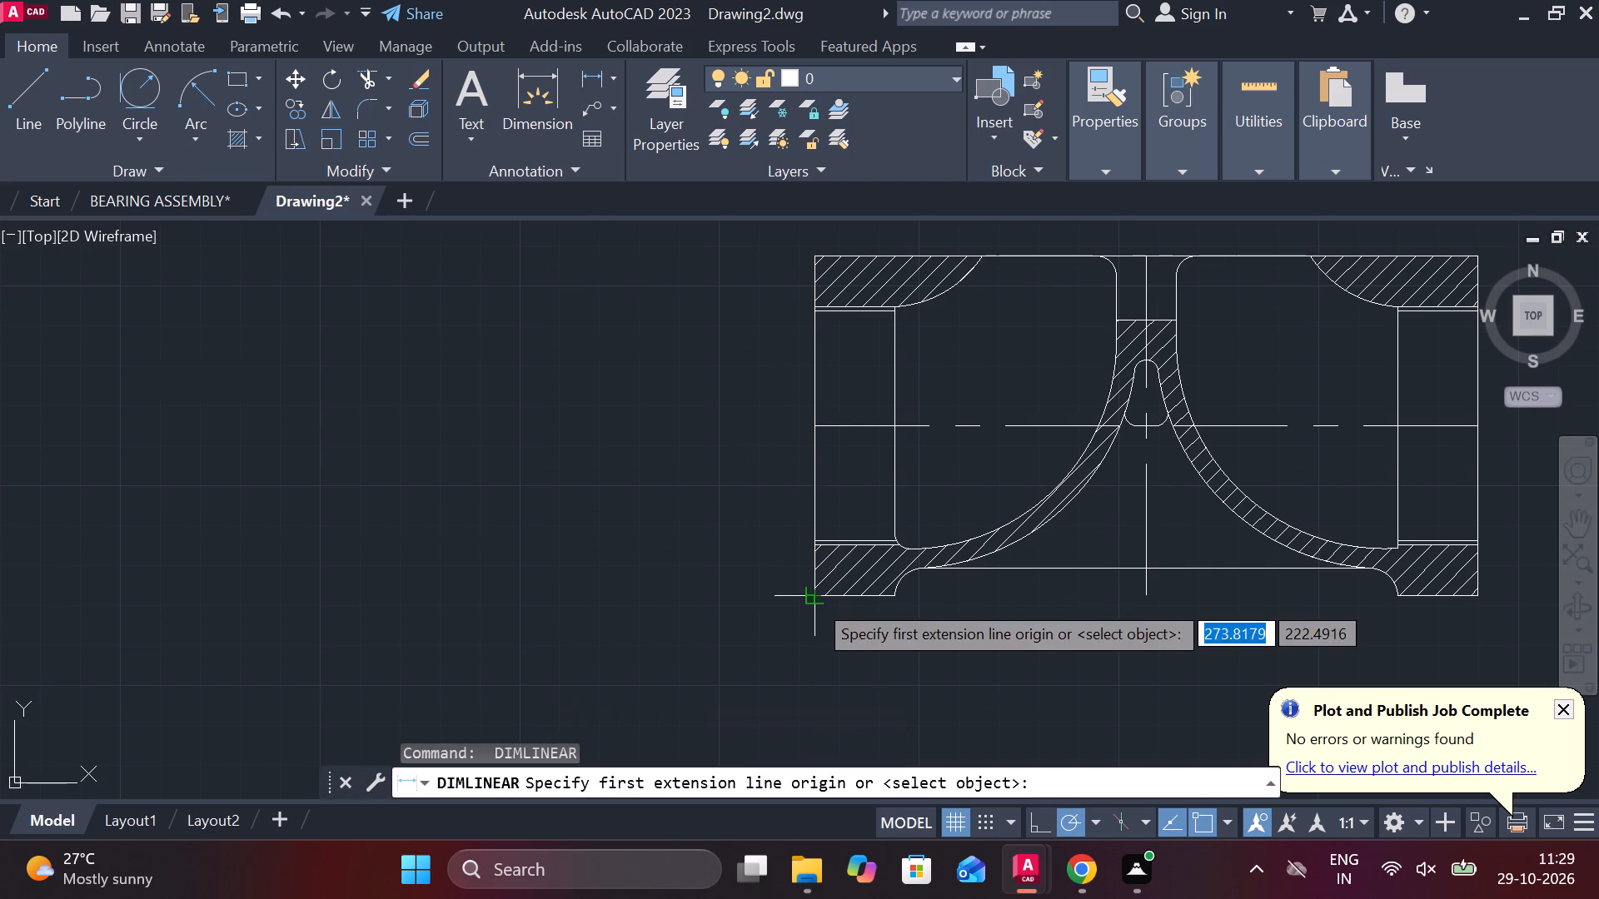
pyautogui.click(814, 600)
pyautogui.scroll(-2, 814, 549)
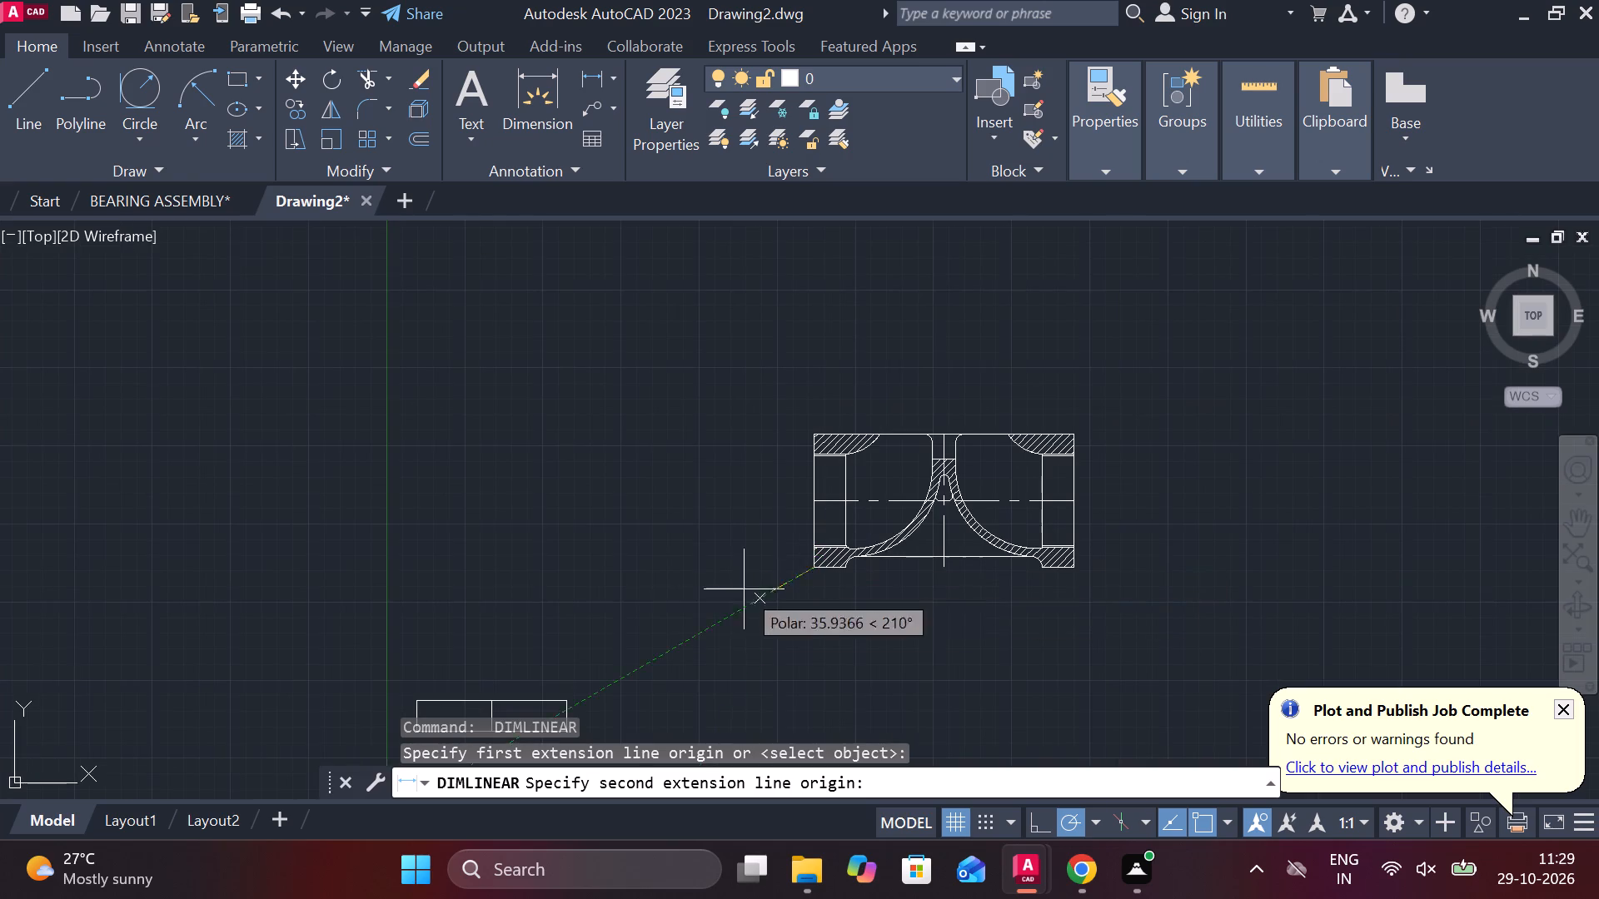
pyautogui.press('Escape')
# Offset the 96 by 20 rectangle's vertical middle line by 24 to both sides, dividing it into four equal bays.
pyautogui.moveTo(649, 597); pyautogui.dragTo(874, 410, button='middle')
pyautogui.scroll(2, 680, 532)
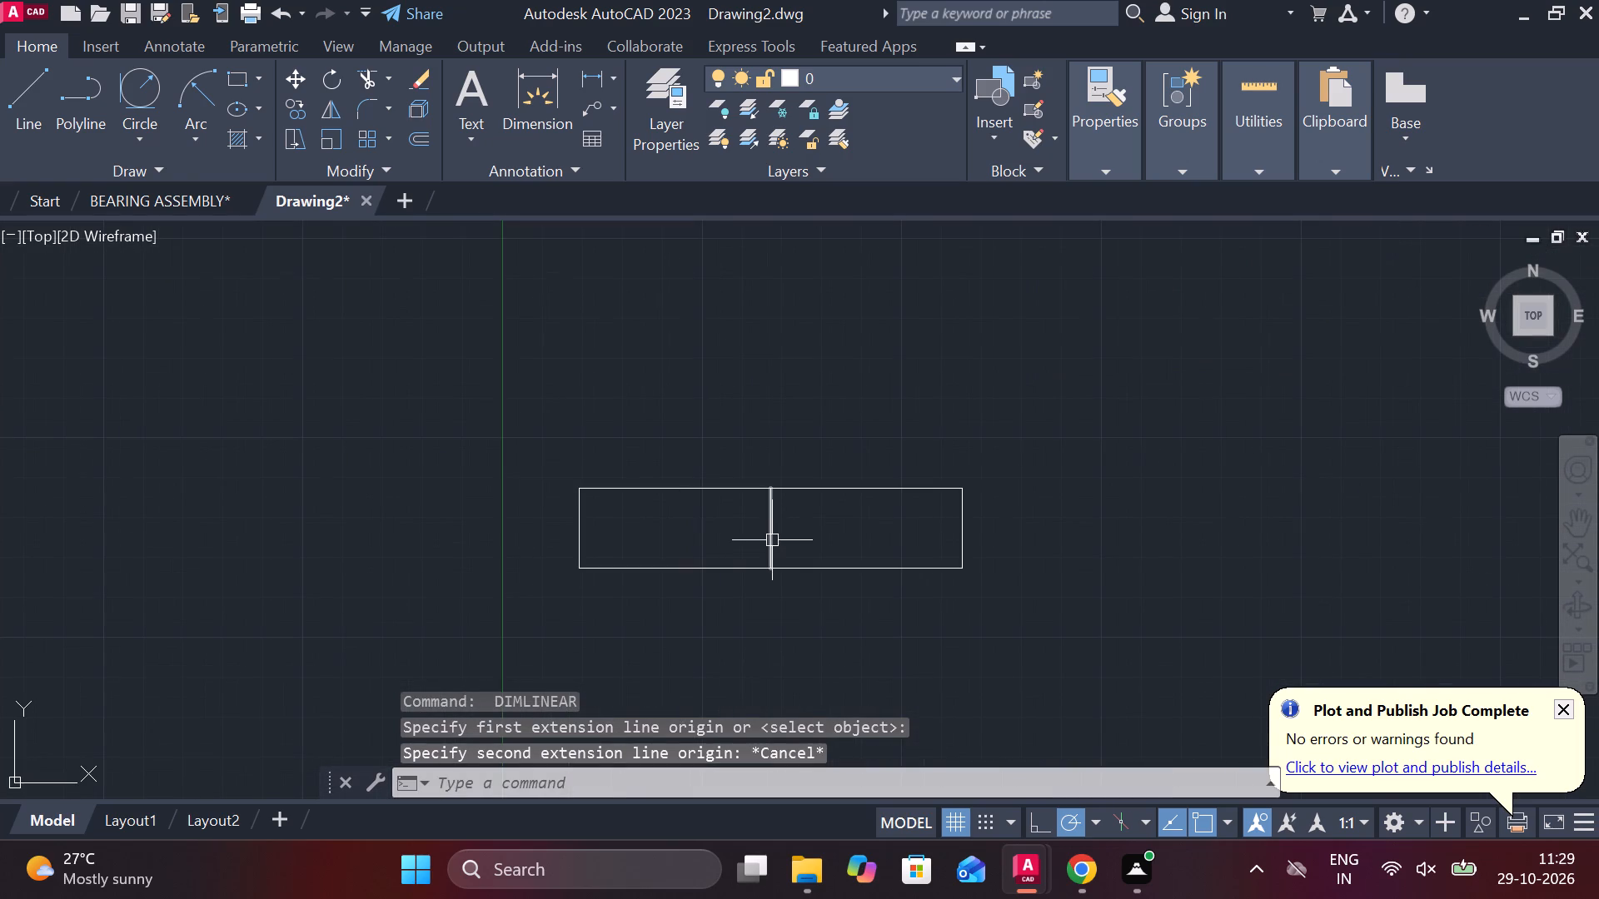
pyautogui.click(769, 533)
pyautogui.press('o')
pyautogui.press('Return')
pyautogui.press('Return')
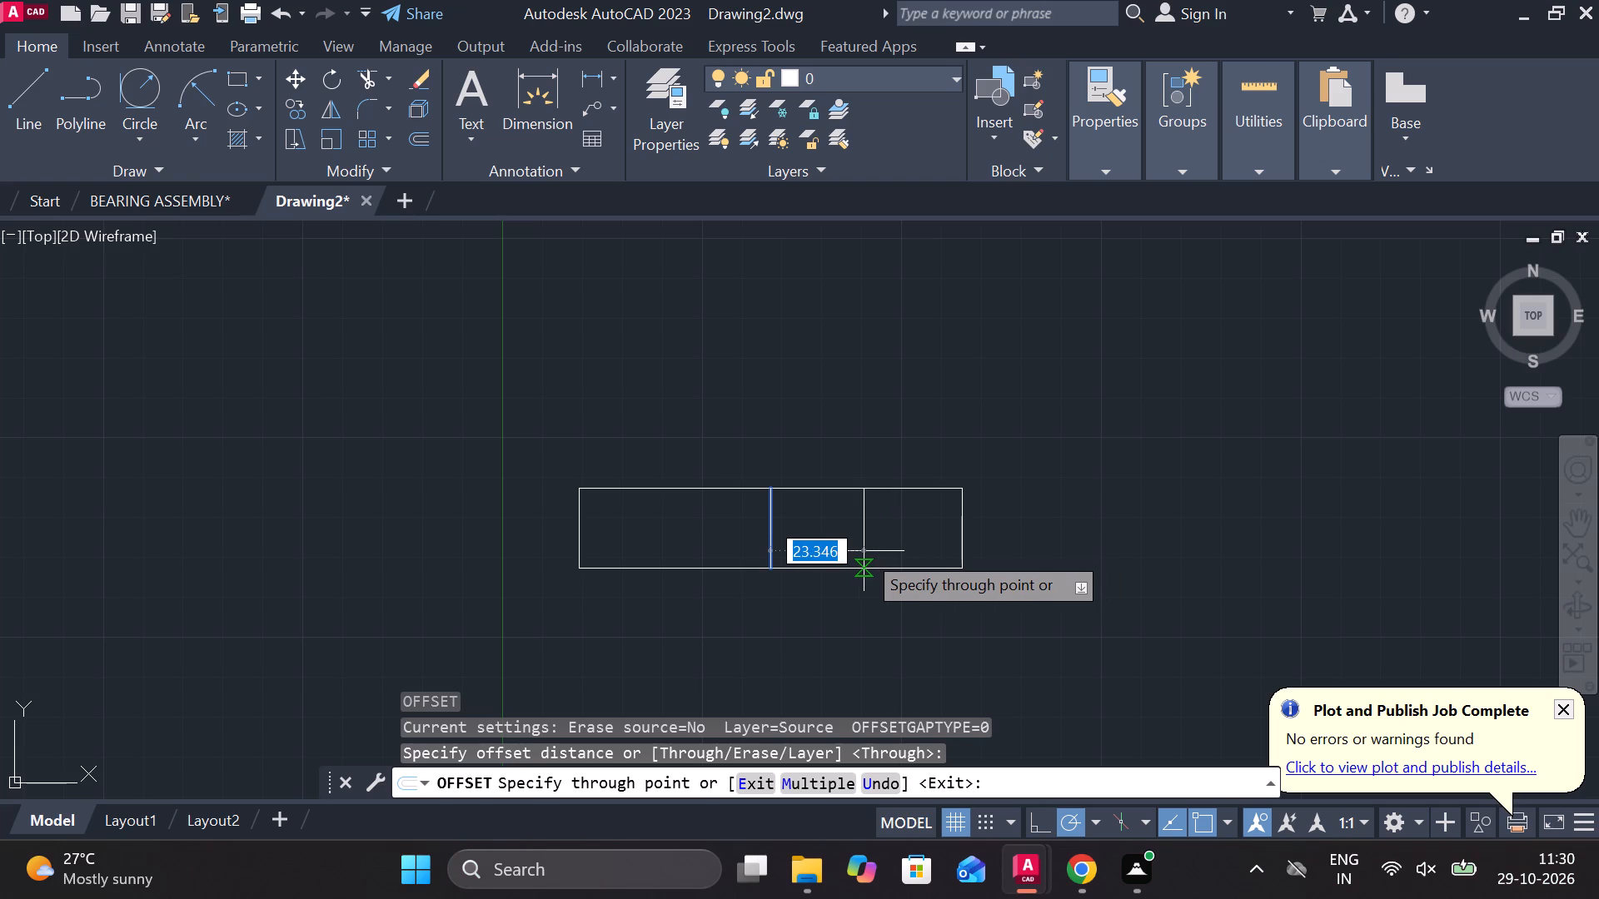
pyautogui.write('24')
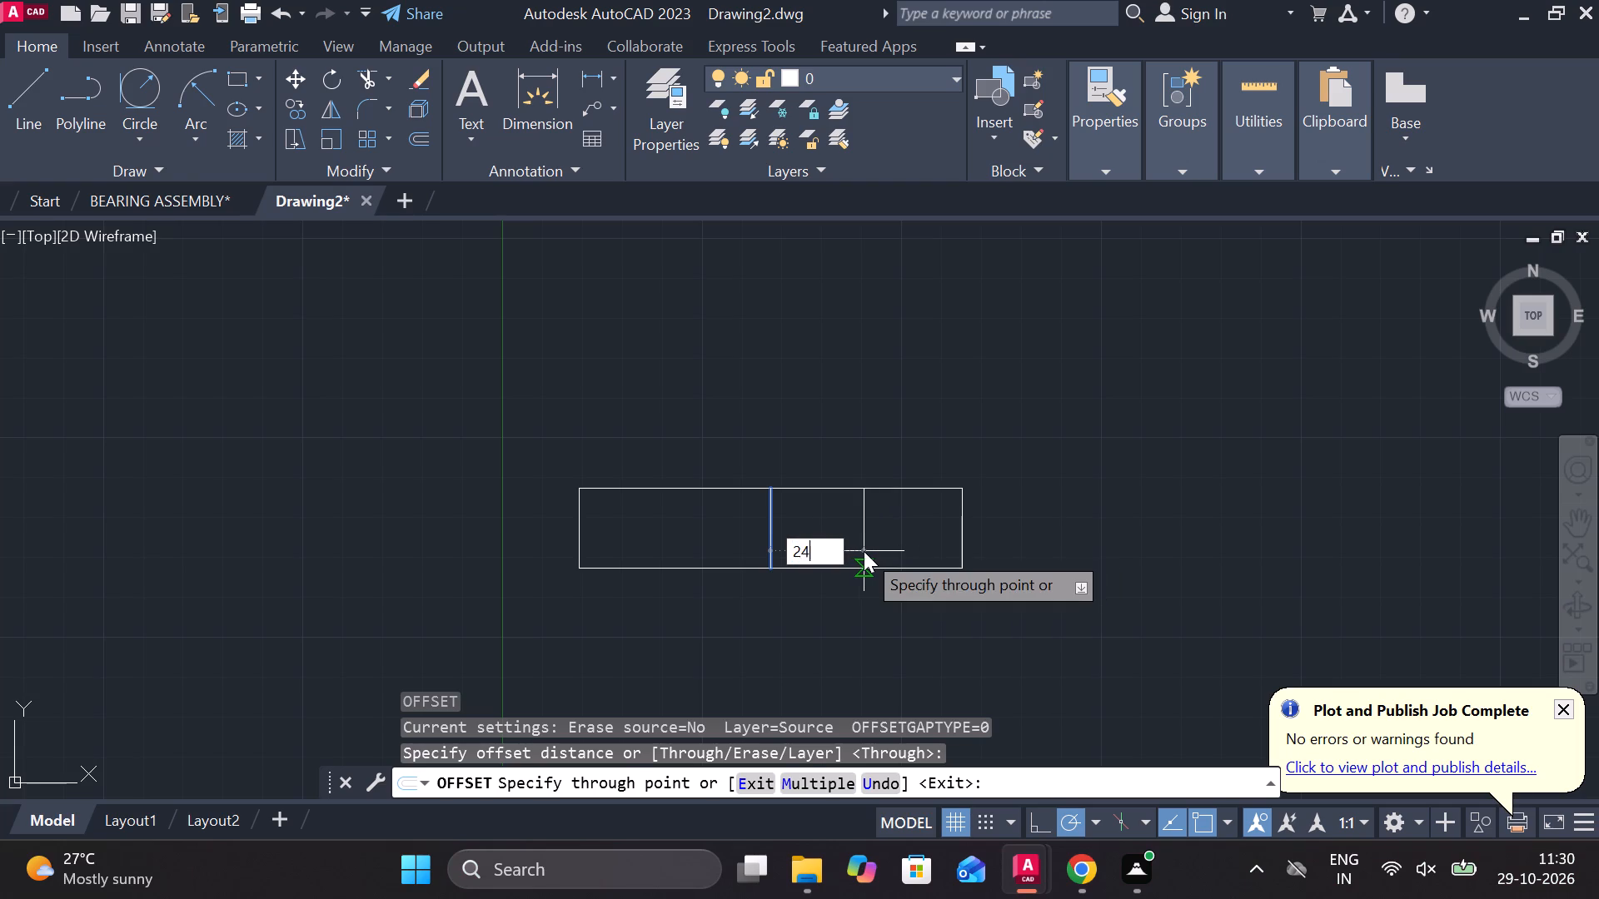
pyautogui.press('space')
pyautogui.click(773, 534)
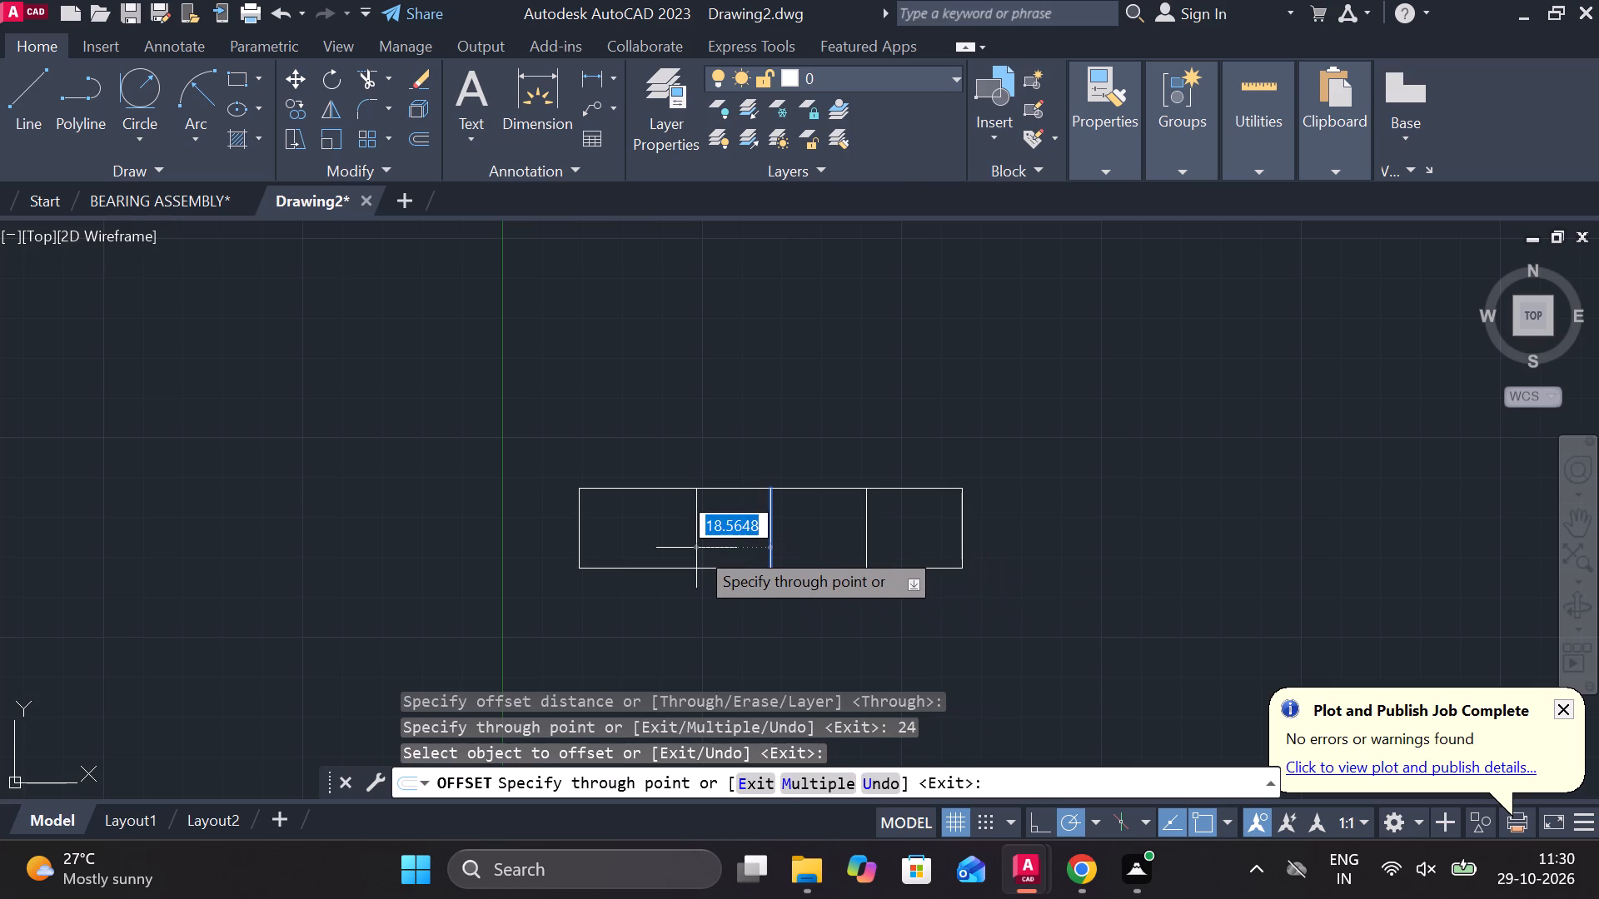
pyautogui.press('2')
pyautogui.press('4')
pyautogui.press('Return')
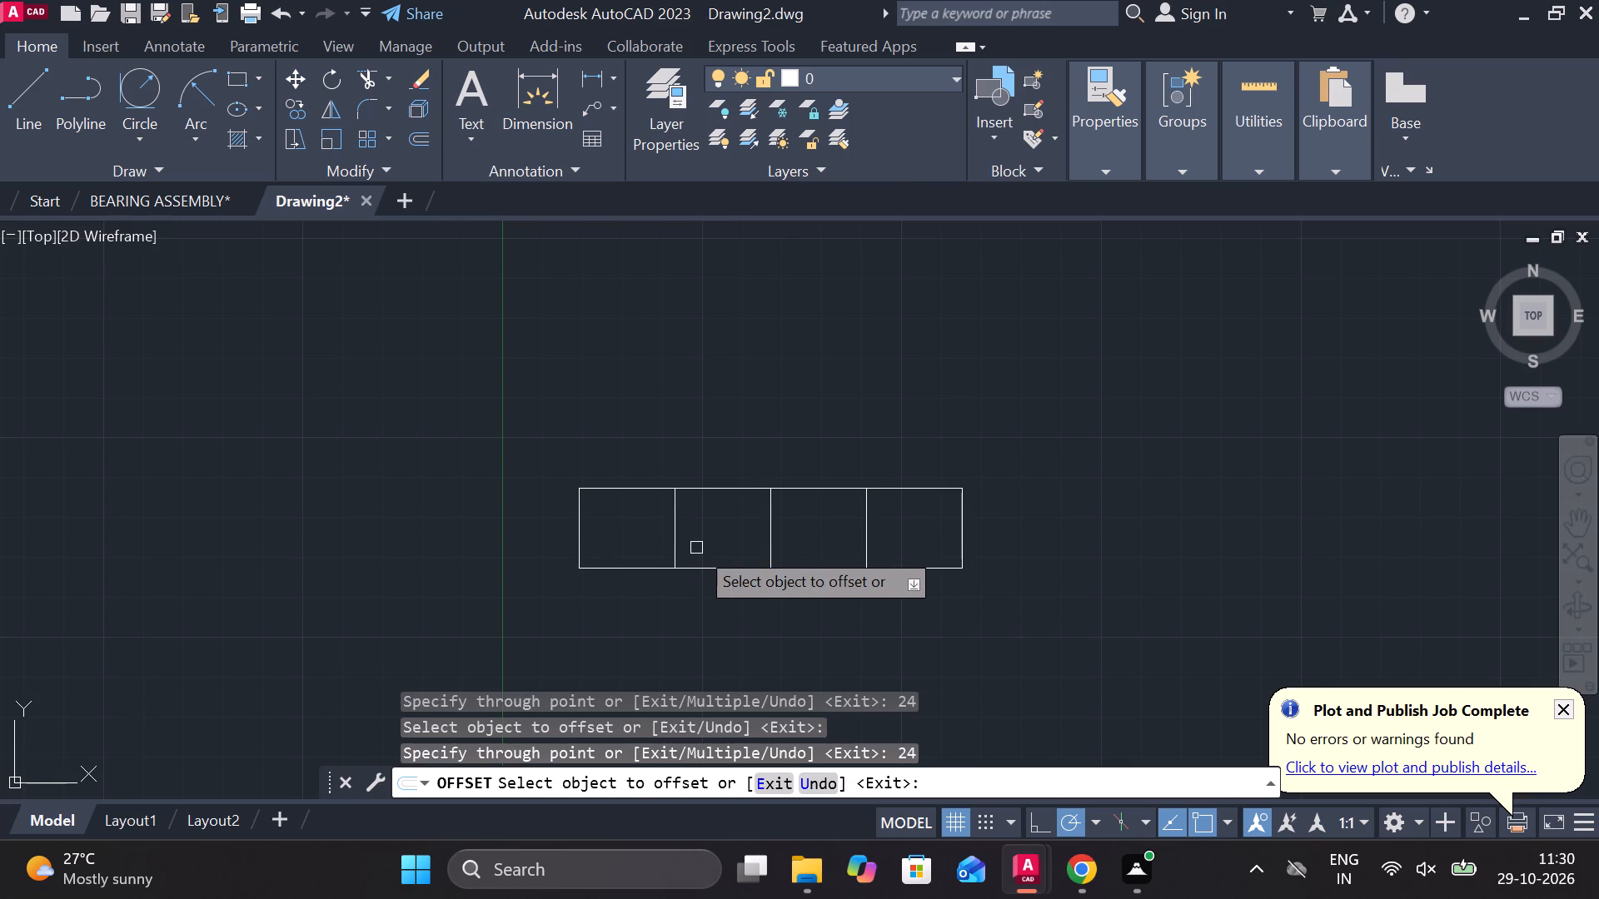
pyautogui.press('Escape')
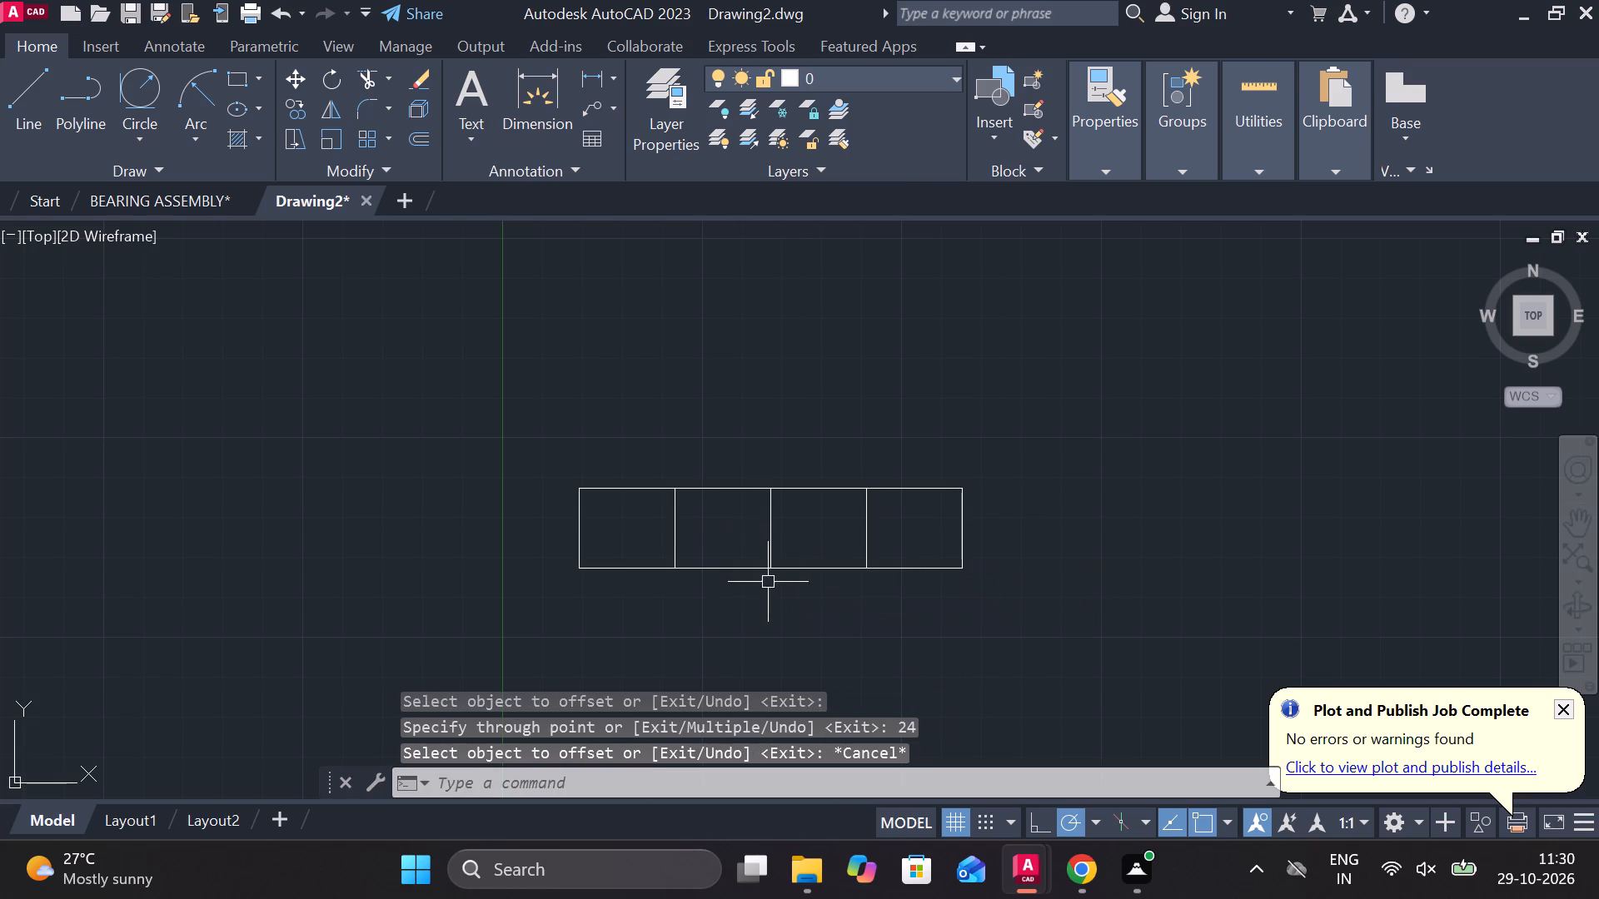
# Offset the rectangle's bottom edge upward by 2.
pyautogui.click(716, 567)
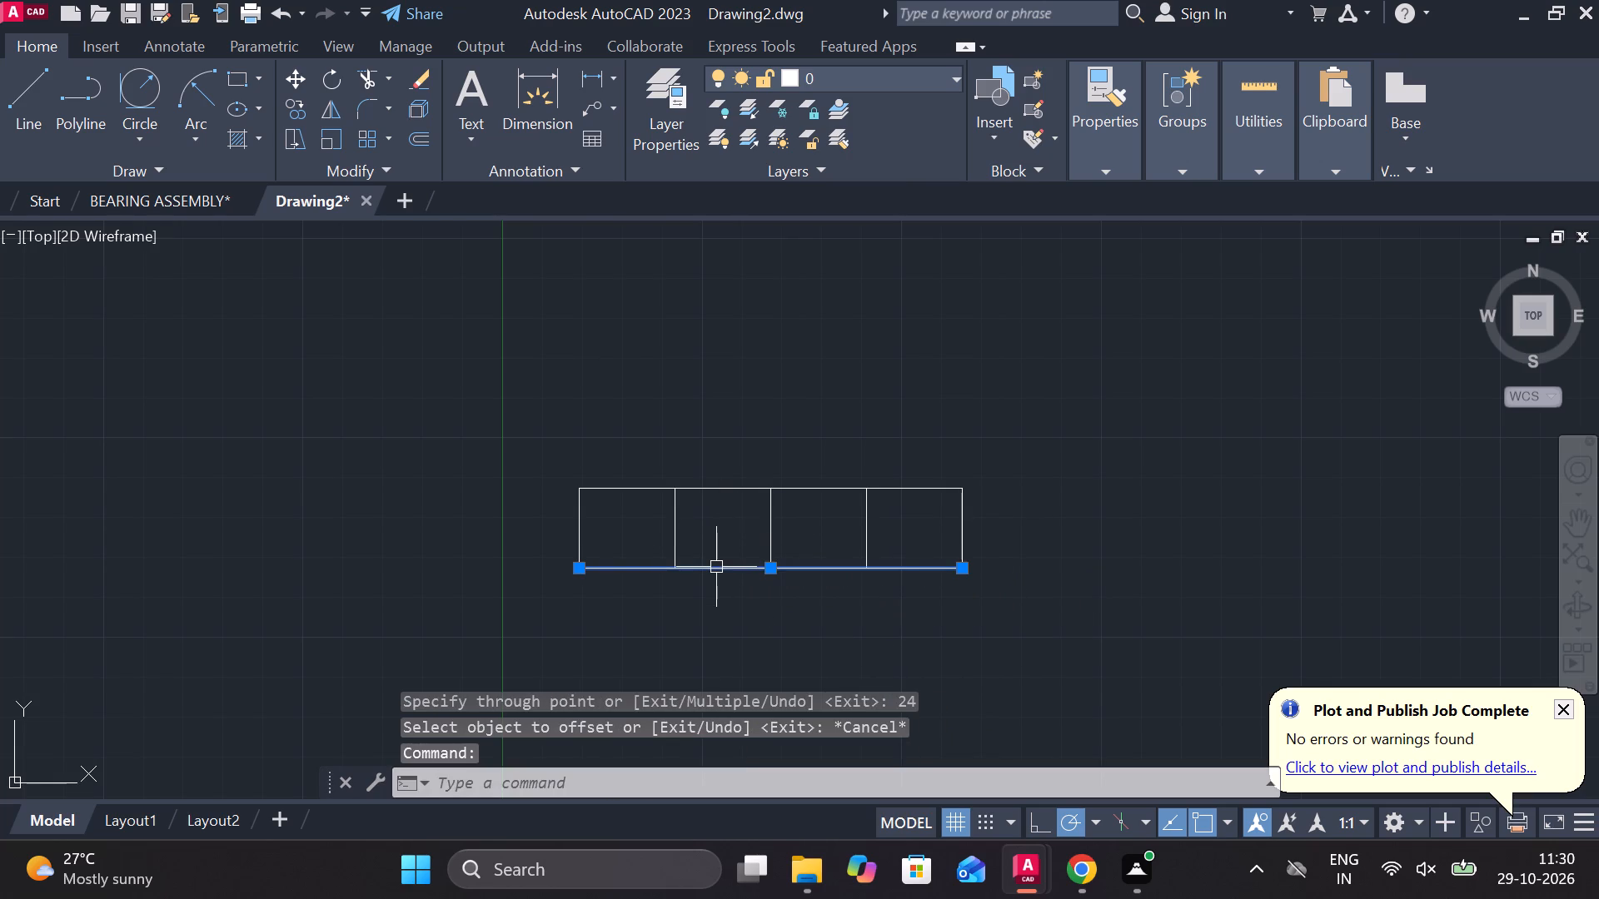
pyautogui.press('o')
pyautogui.press('Return')
pyautogui.press('Return')
pyautogui.scroll(2, 716, 567)
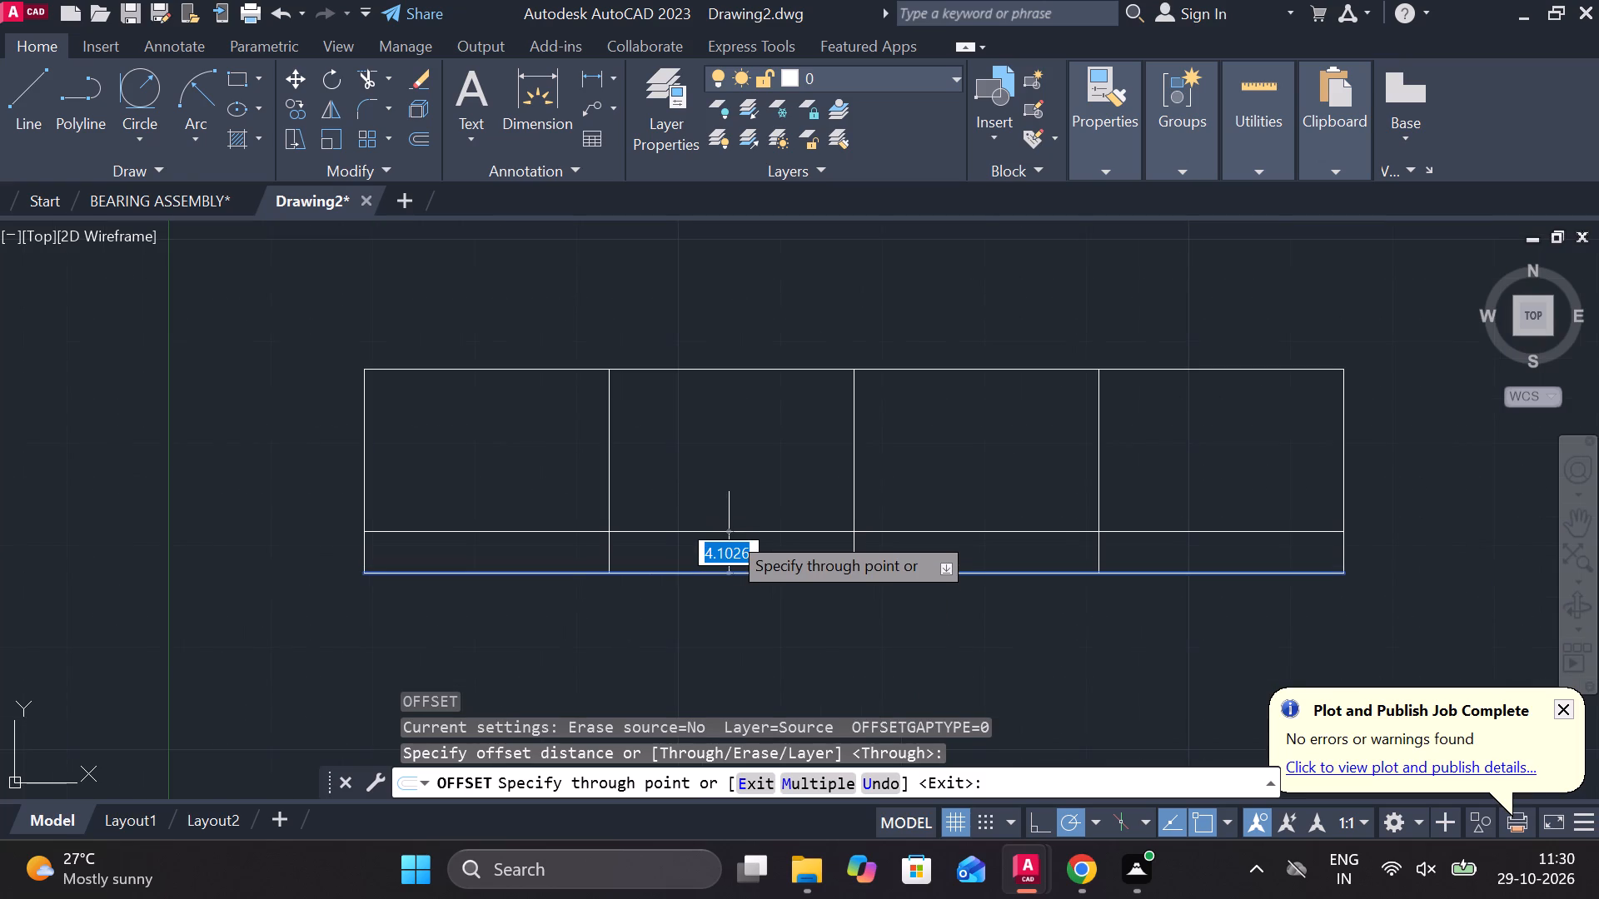
pyautogui.write('1')
pyautogui.press('space')
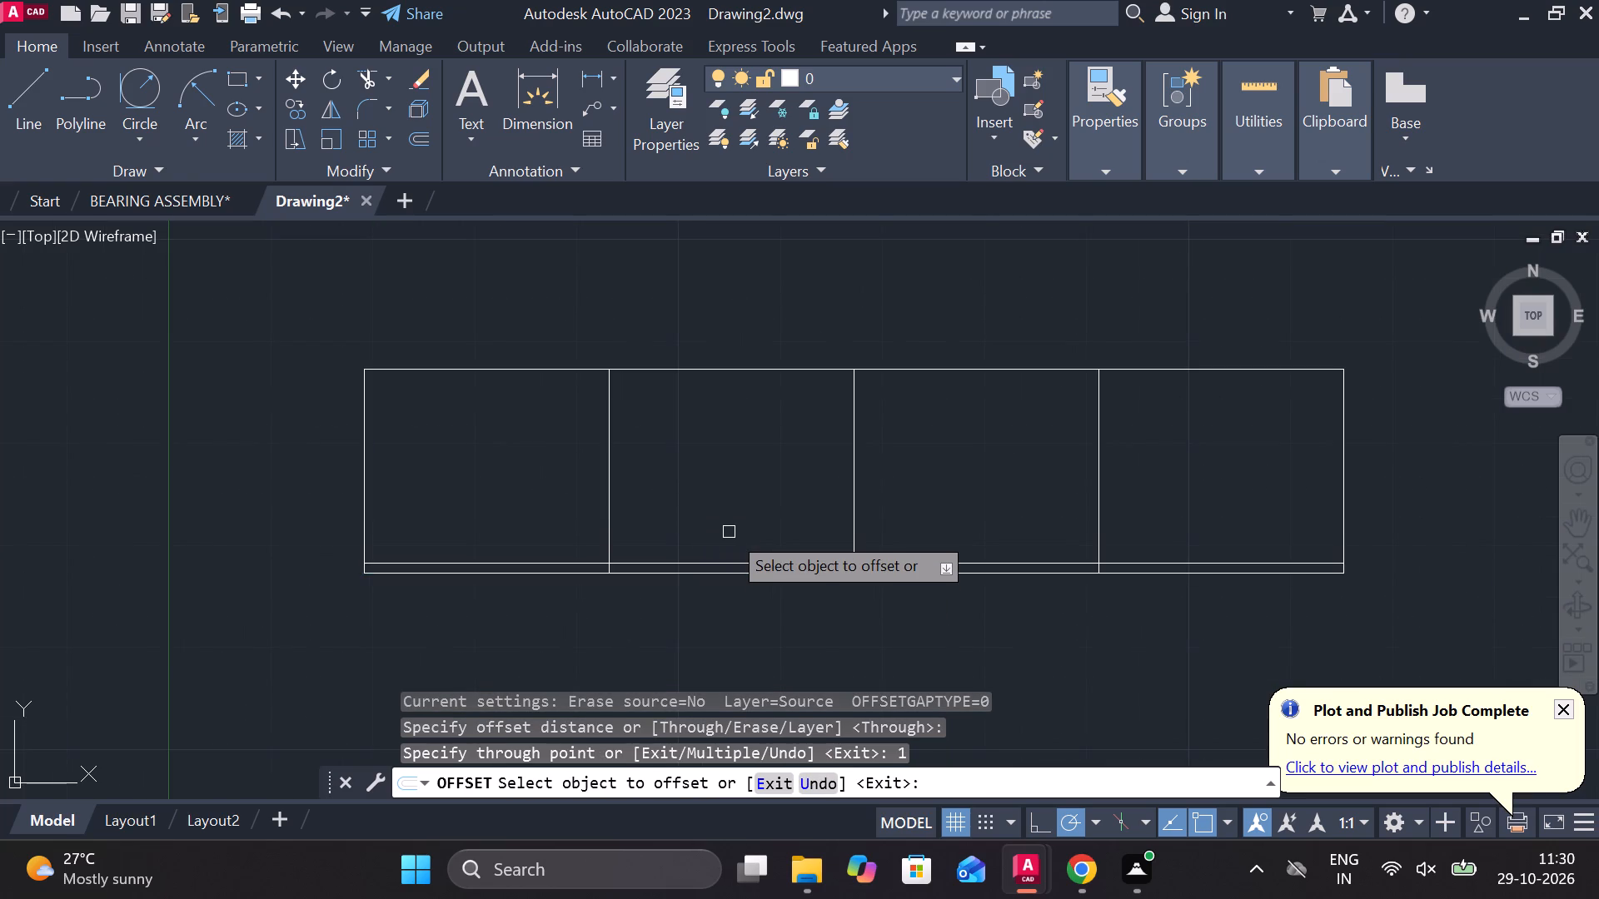
pyautogui.hotkey('ctrl', 'z')
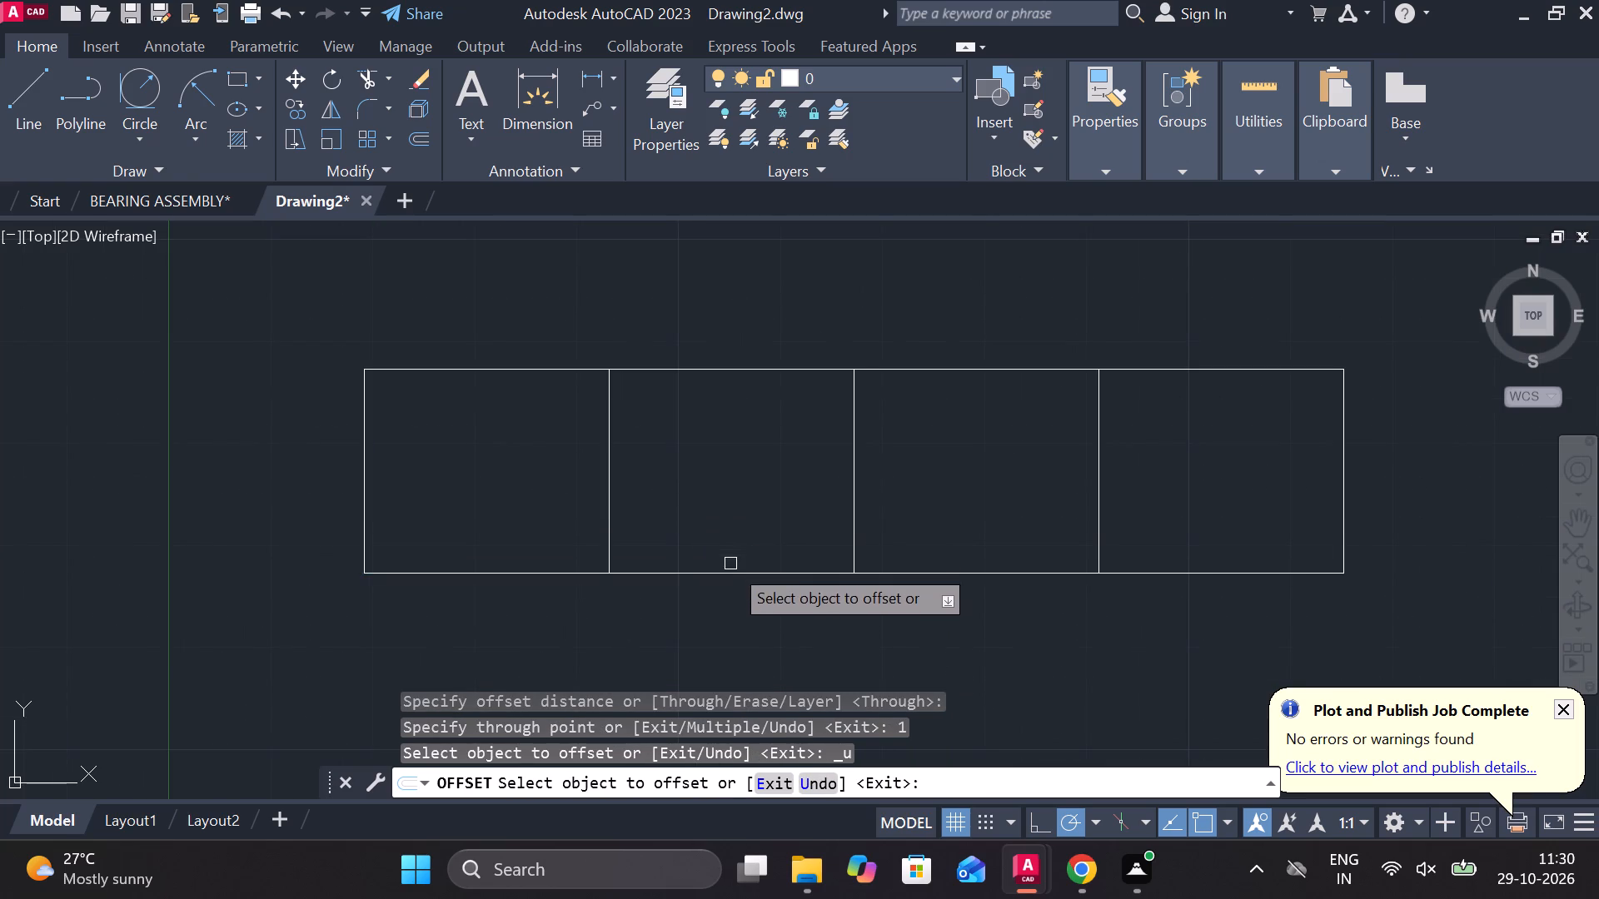
pyautogui.click(730, 574)
pyautogui.write('2')
pyautogui.press('space')
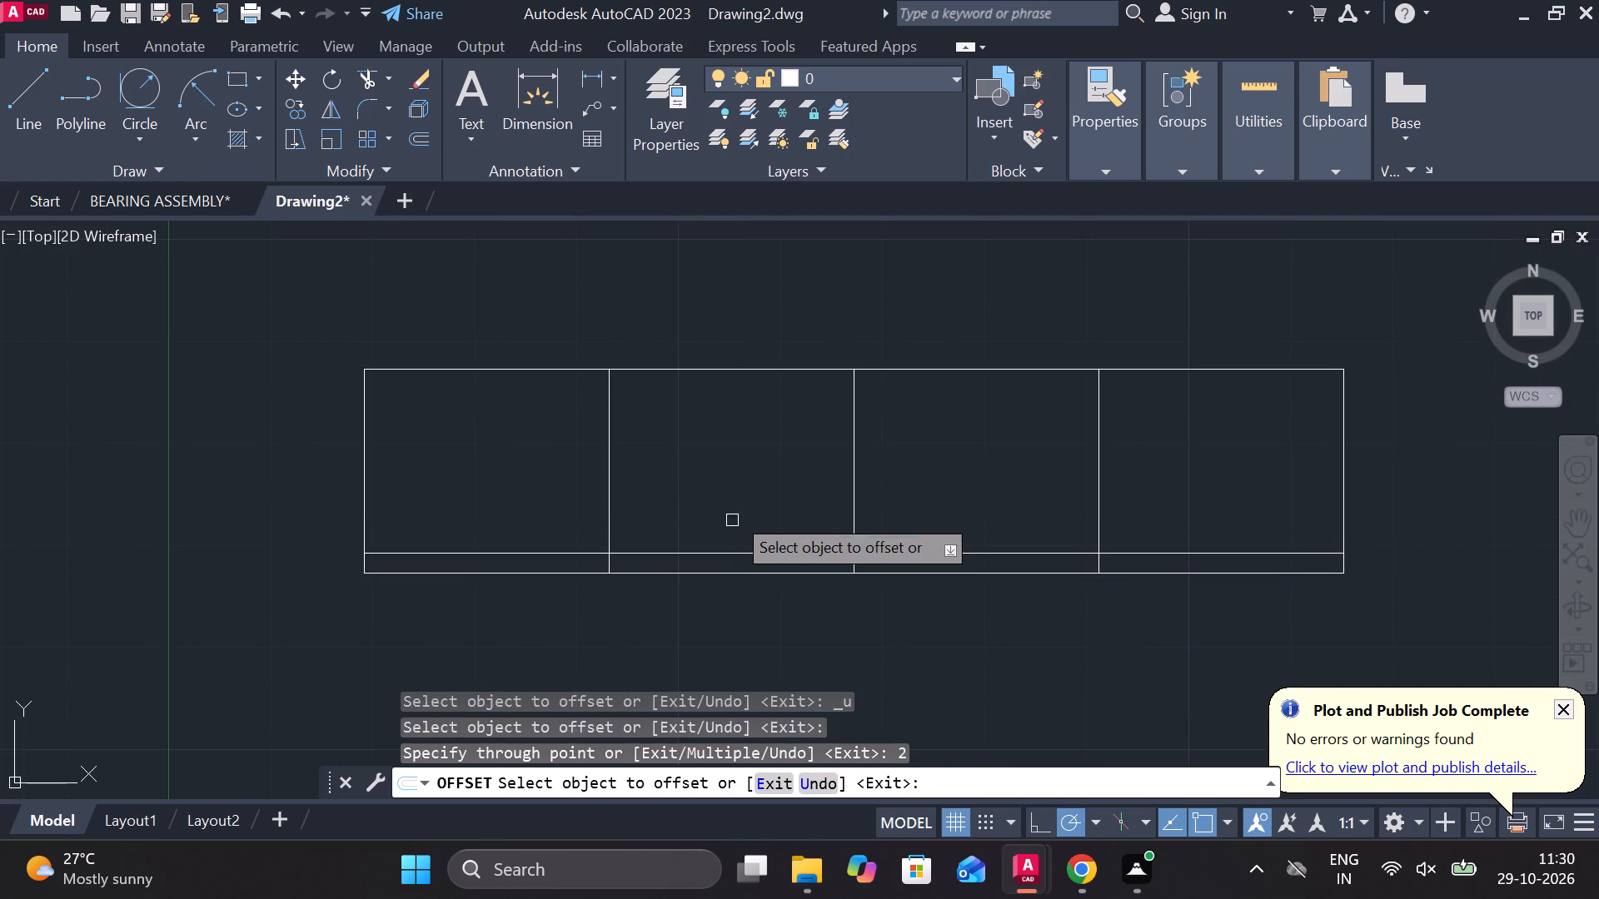
pyautogui.scroll(-1, 774, 520)
pyautogui.press('Escape')
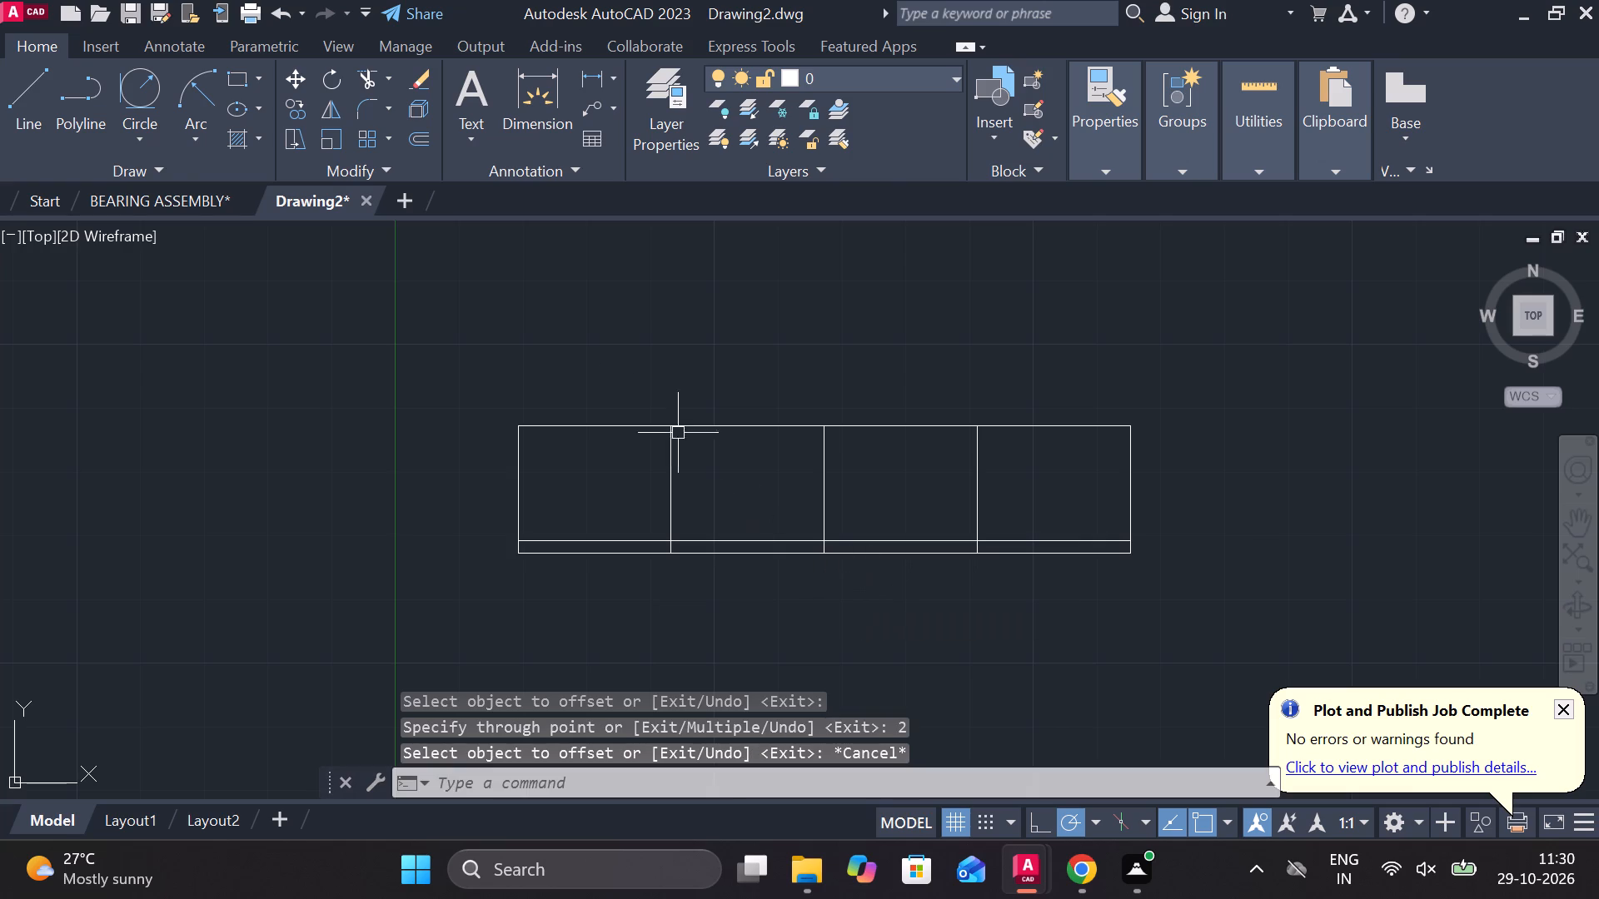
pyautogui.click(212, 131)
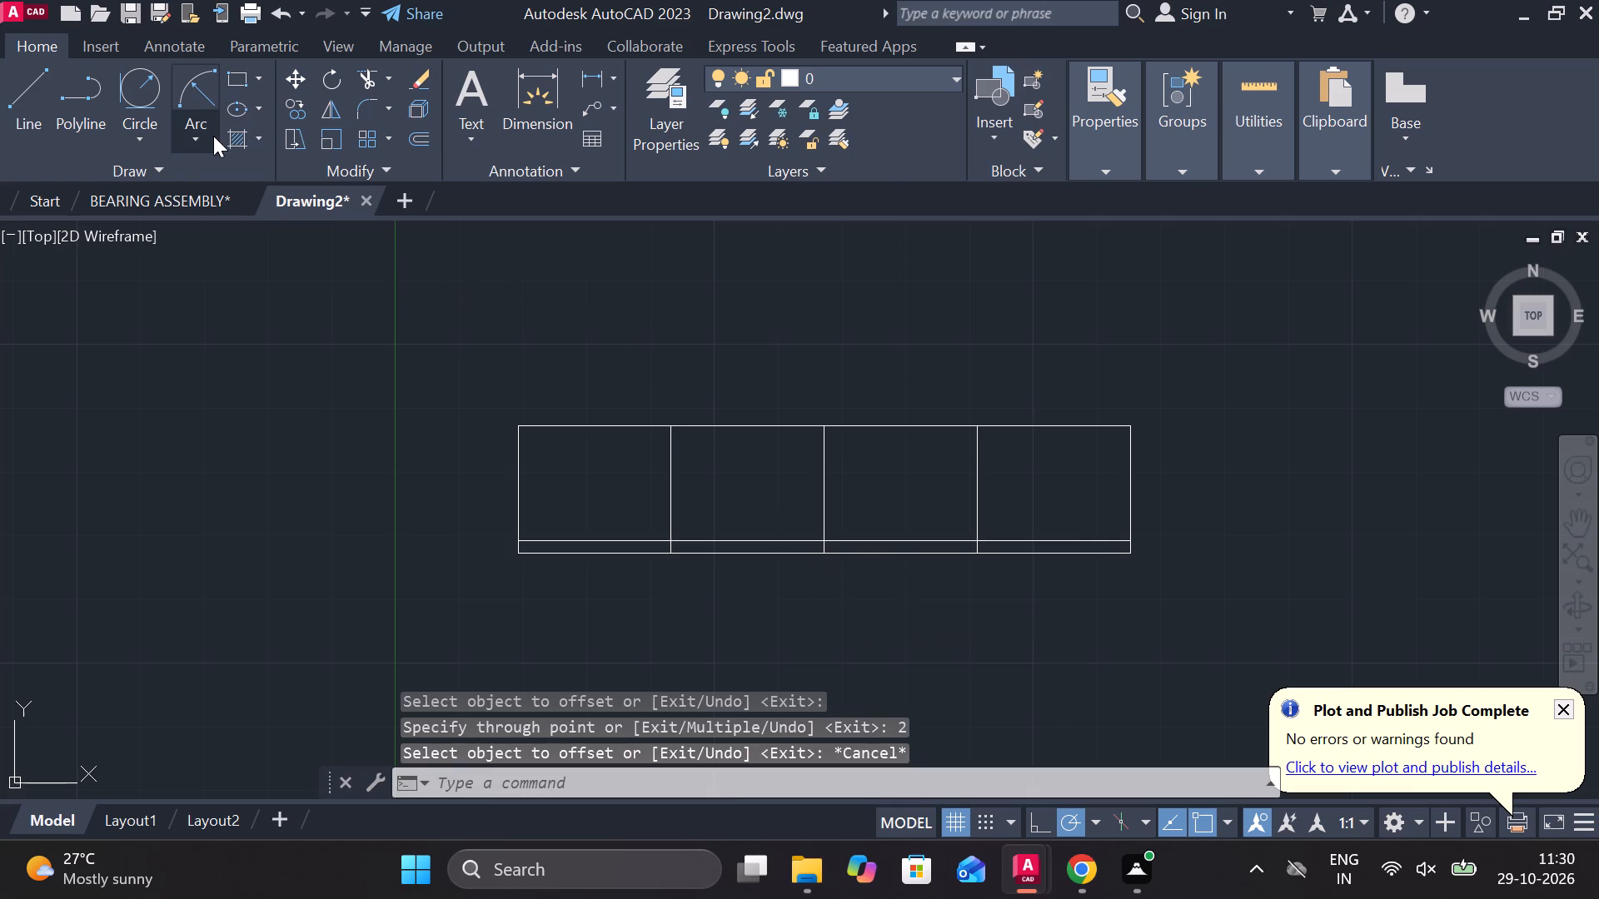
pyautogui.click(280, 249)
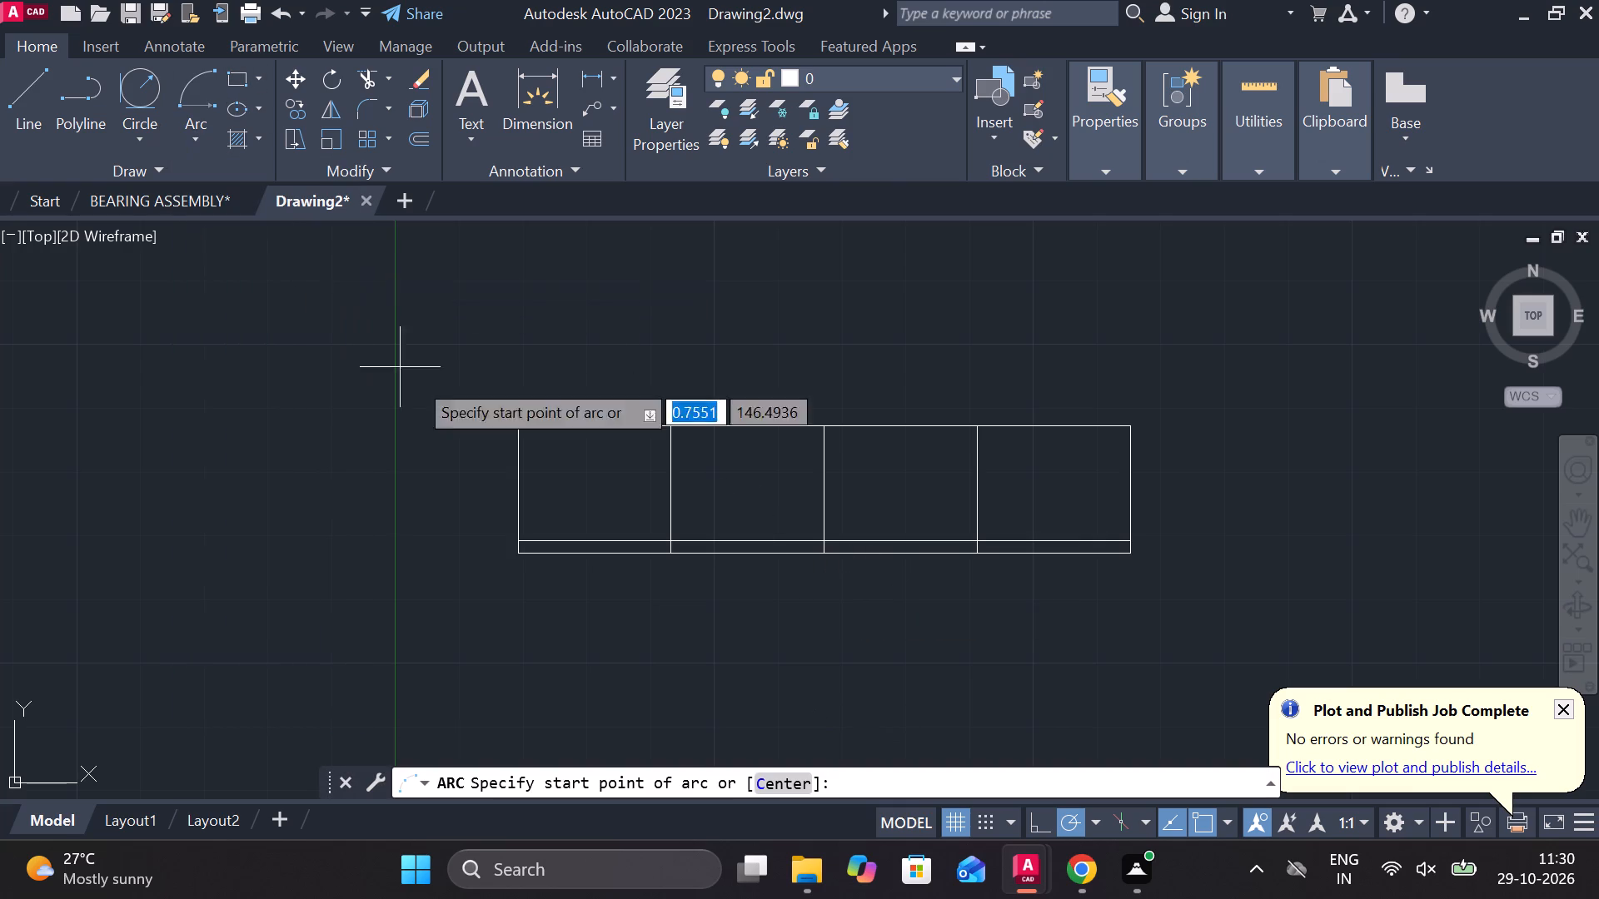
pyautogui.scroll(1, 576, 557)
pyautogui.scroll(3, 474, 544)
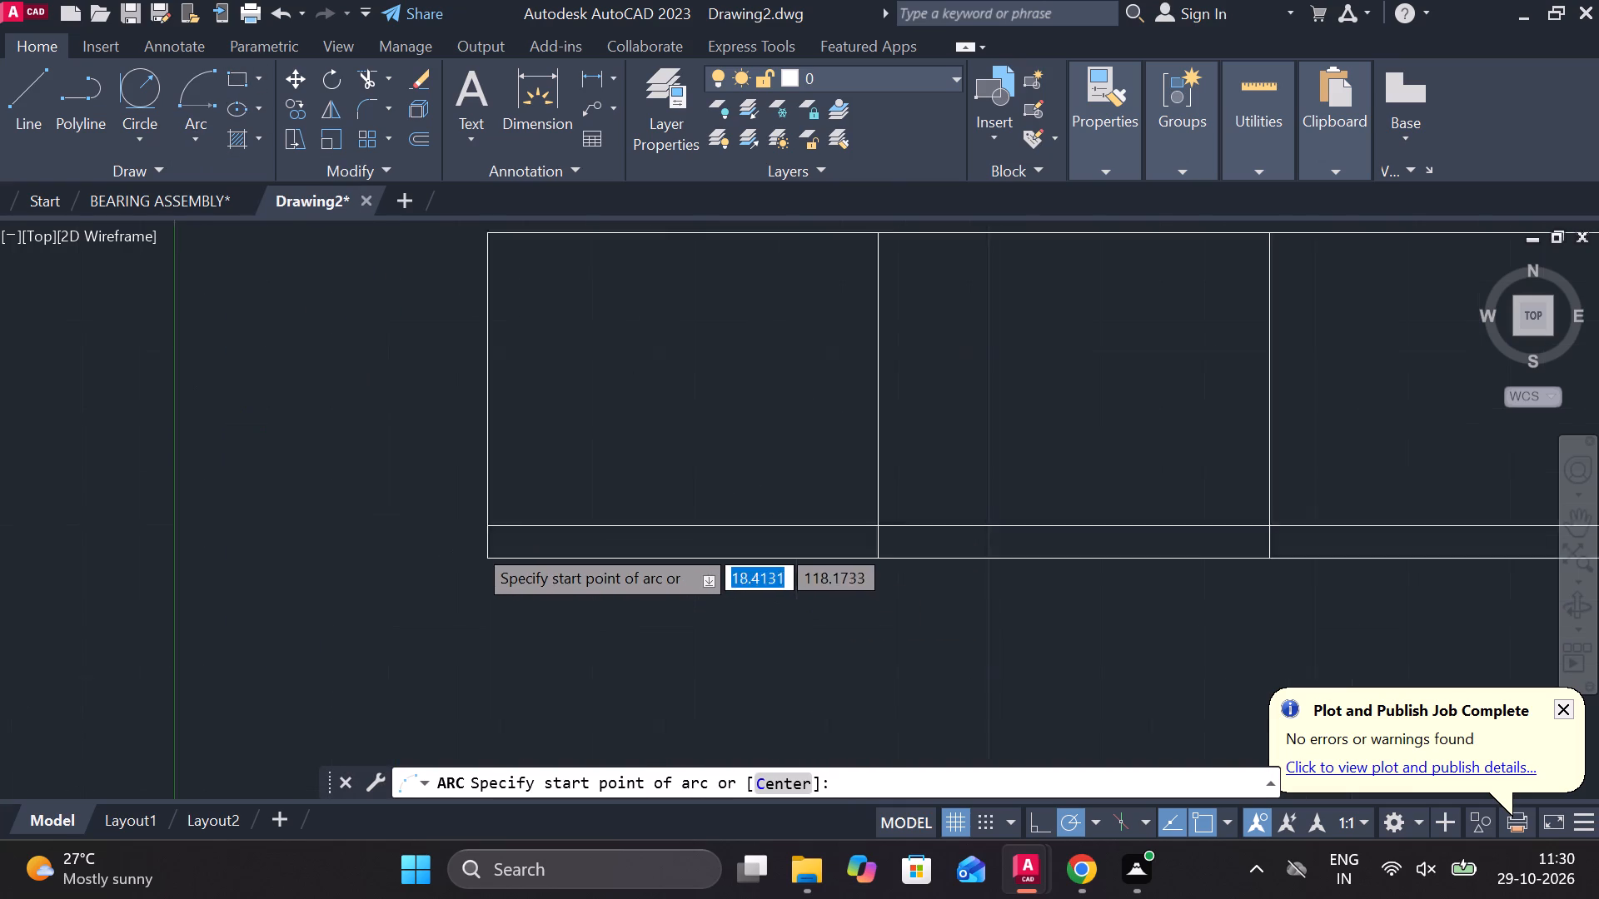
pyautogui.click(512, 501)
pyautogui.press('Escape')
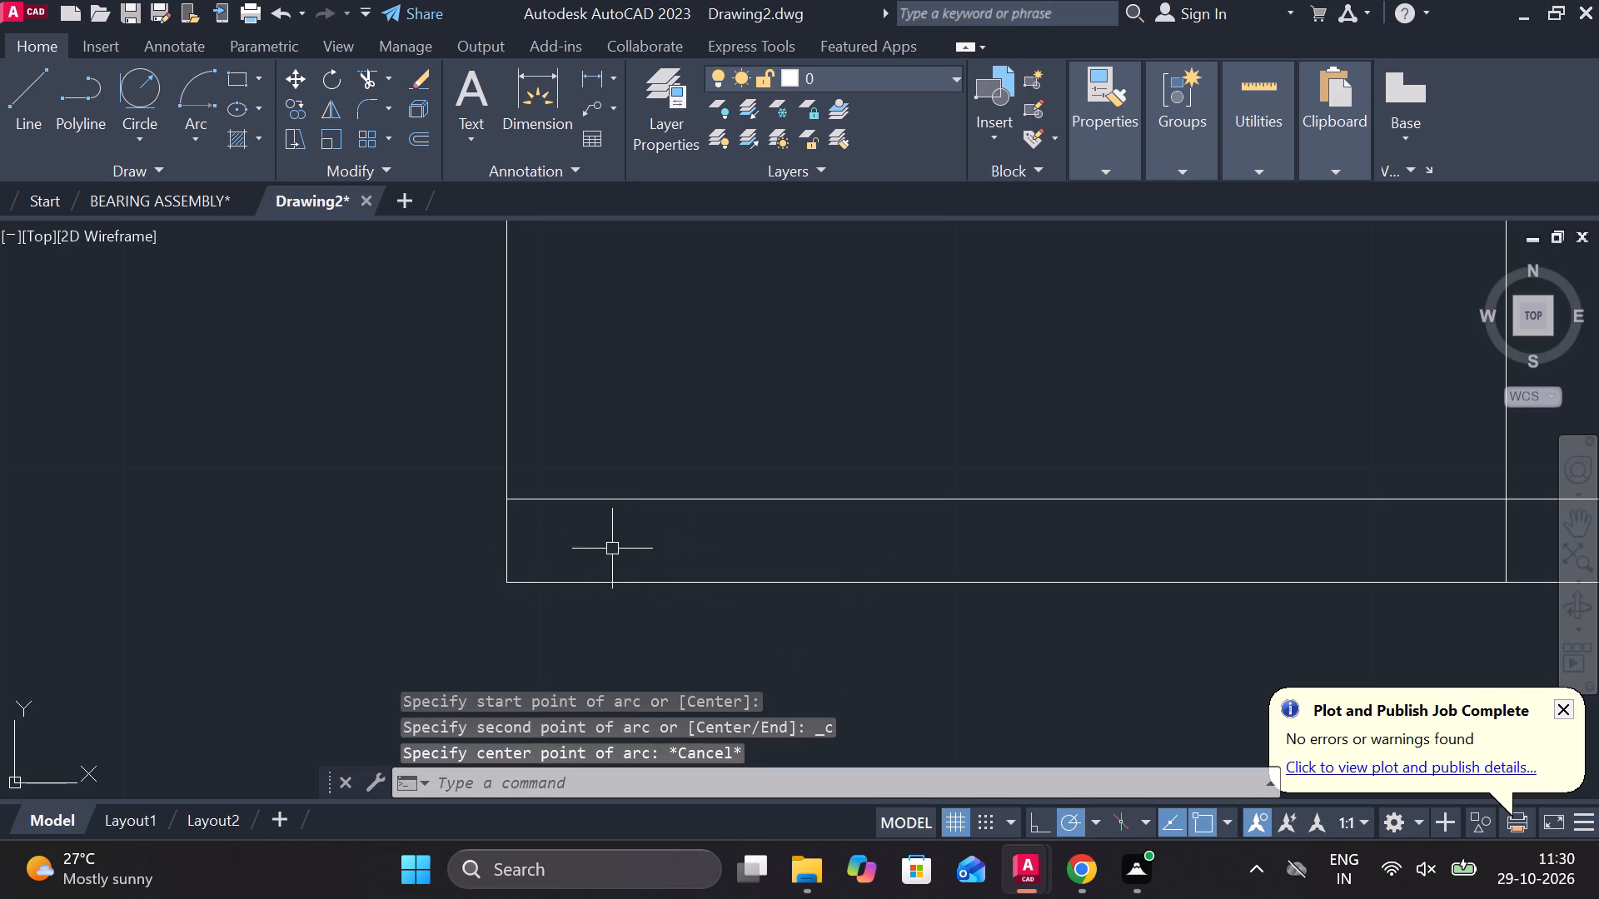
# Draw a three-point arc across the leftmost bay between the offset line's ends there, touching the bottom edge near mid-bay.
pyautogui.press('space')
pyautogui.scroll(2, 512, 499)
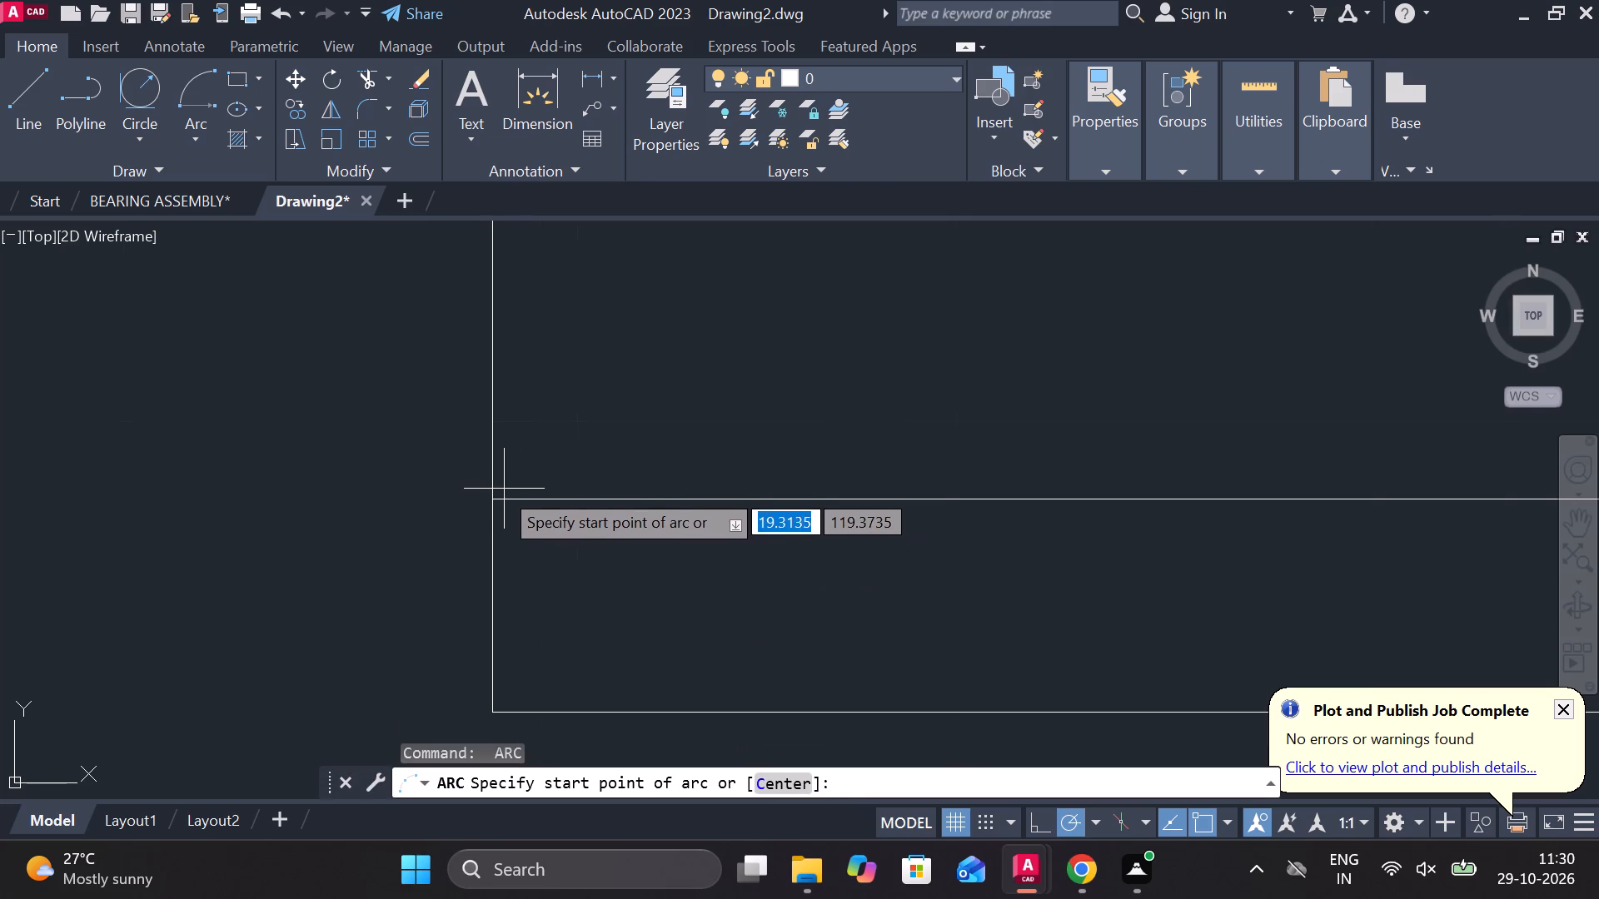
pyautogui.click(496, 489)
pyautogui.scroll(-3, 557, 556)
pyautogui.scroll(-2, 791, 580)
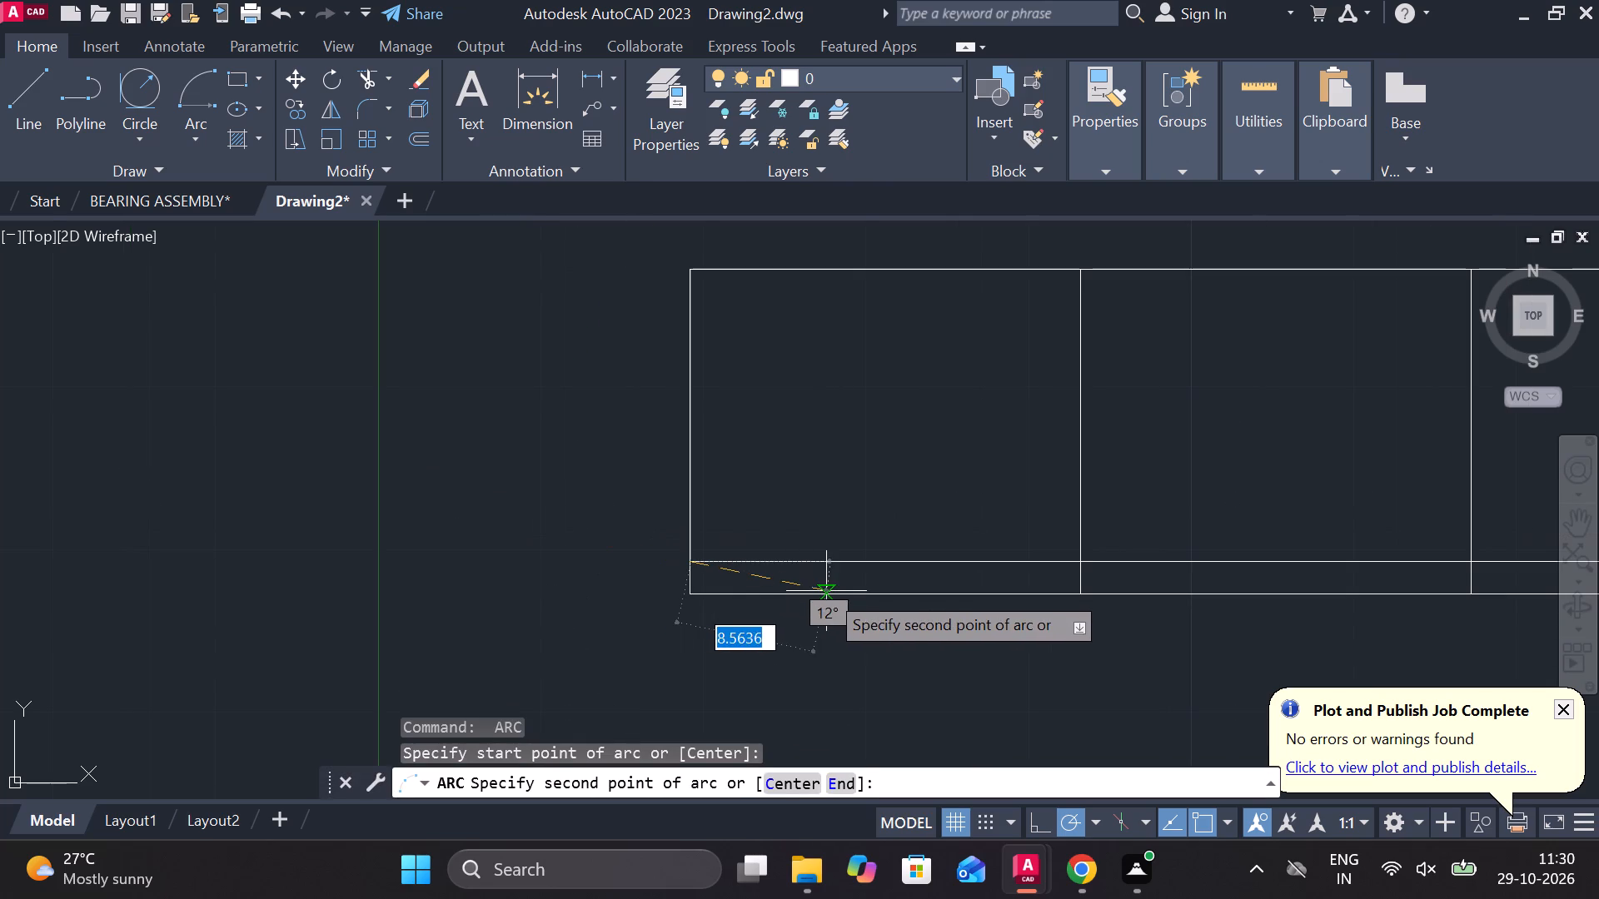
pyautogui.click(864, 596)
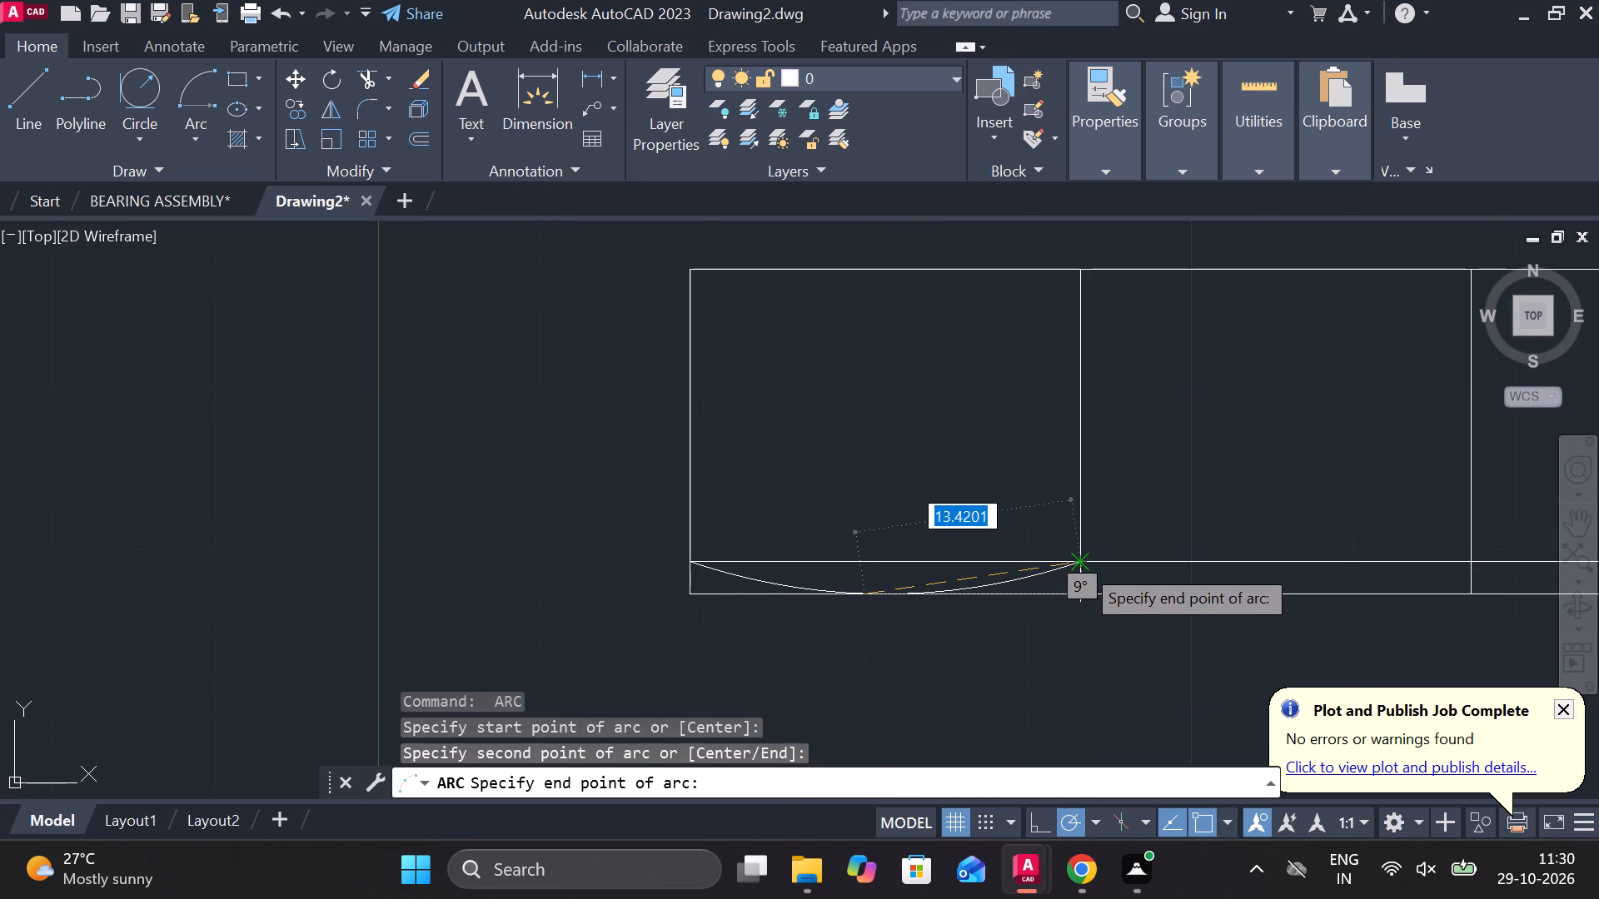
pyautogui.click(1082, 564)
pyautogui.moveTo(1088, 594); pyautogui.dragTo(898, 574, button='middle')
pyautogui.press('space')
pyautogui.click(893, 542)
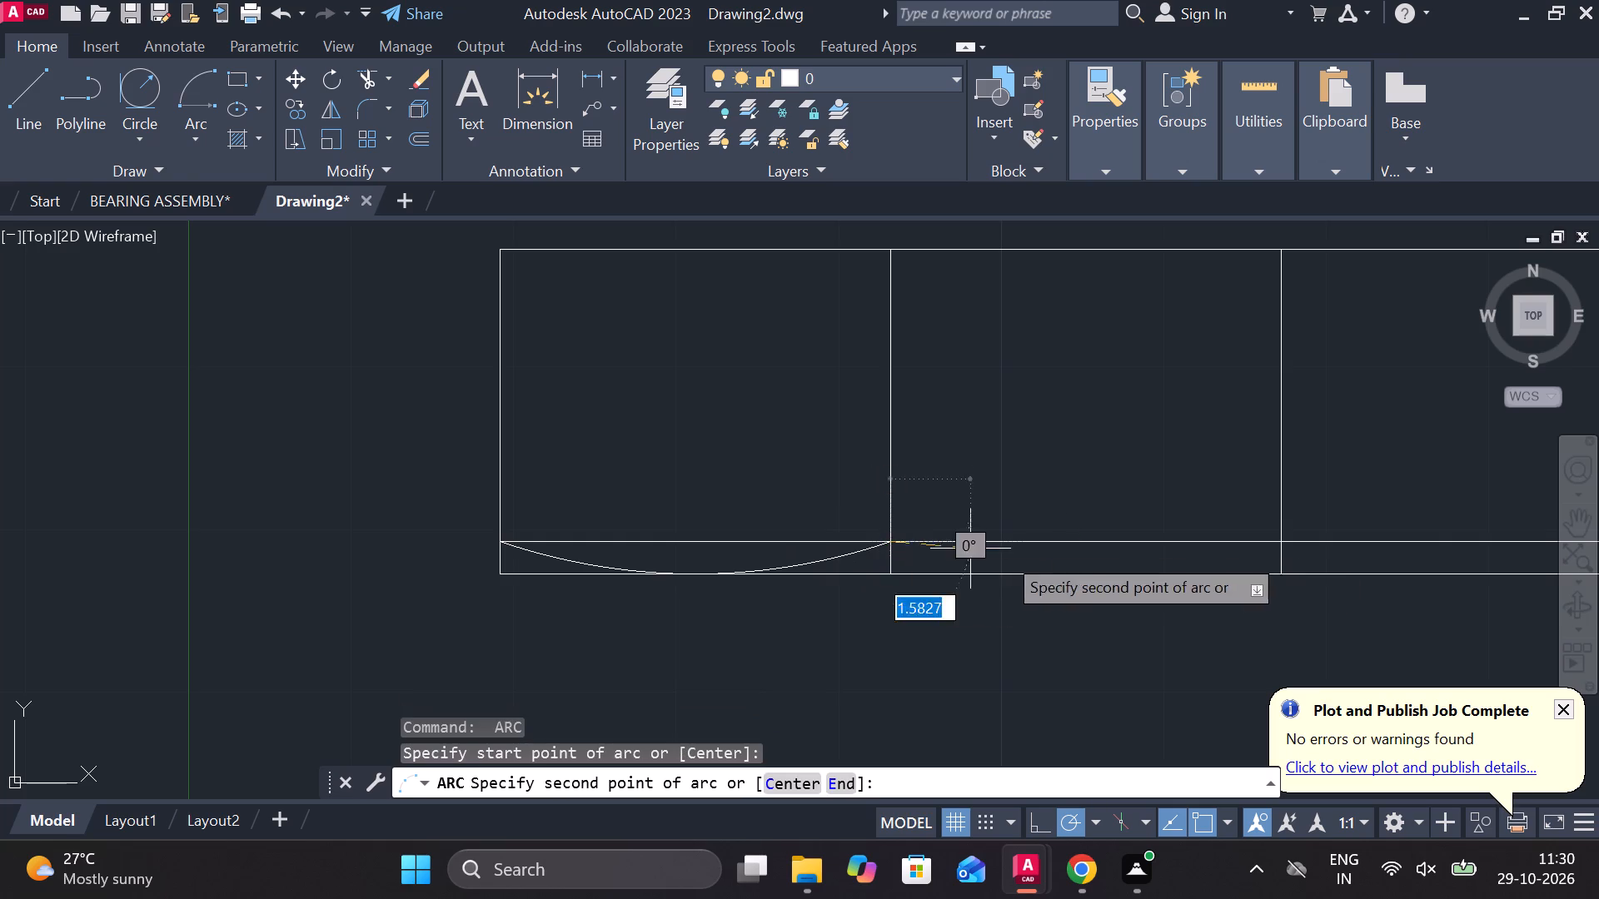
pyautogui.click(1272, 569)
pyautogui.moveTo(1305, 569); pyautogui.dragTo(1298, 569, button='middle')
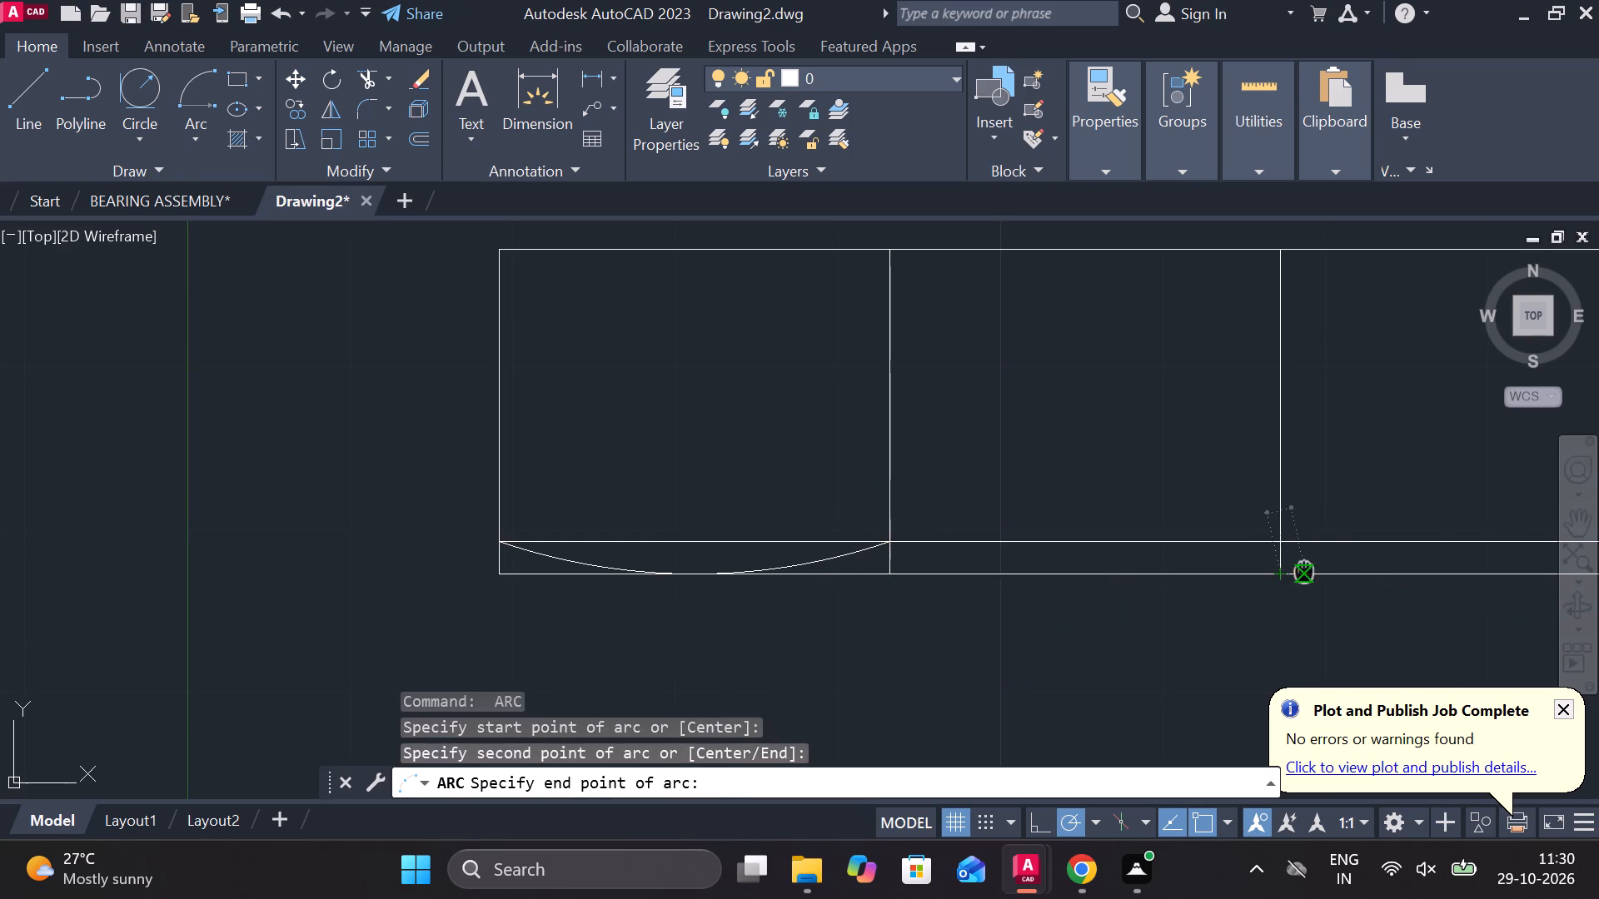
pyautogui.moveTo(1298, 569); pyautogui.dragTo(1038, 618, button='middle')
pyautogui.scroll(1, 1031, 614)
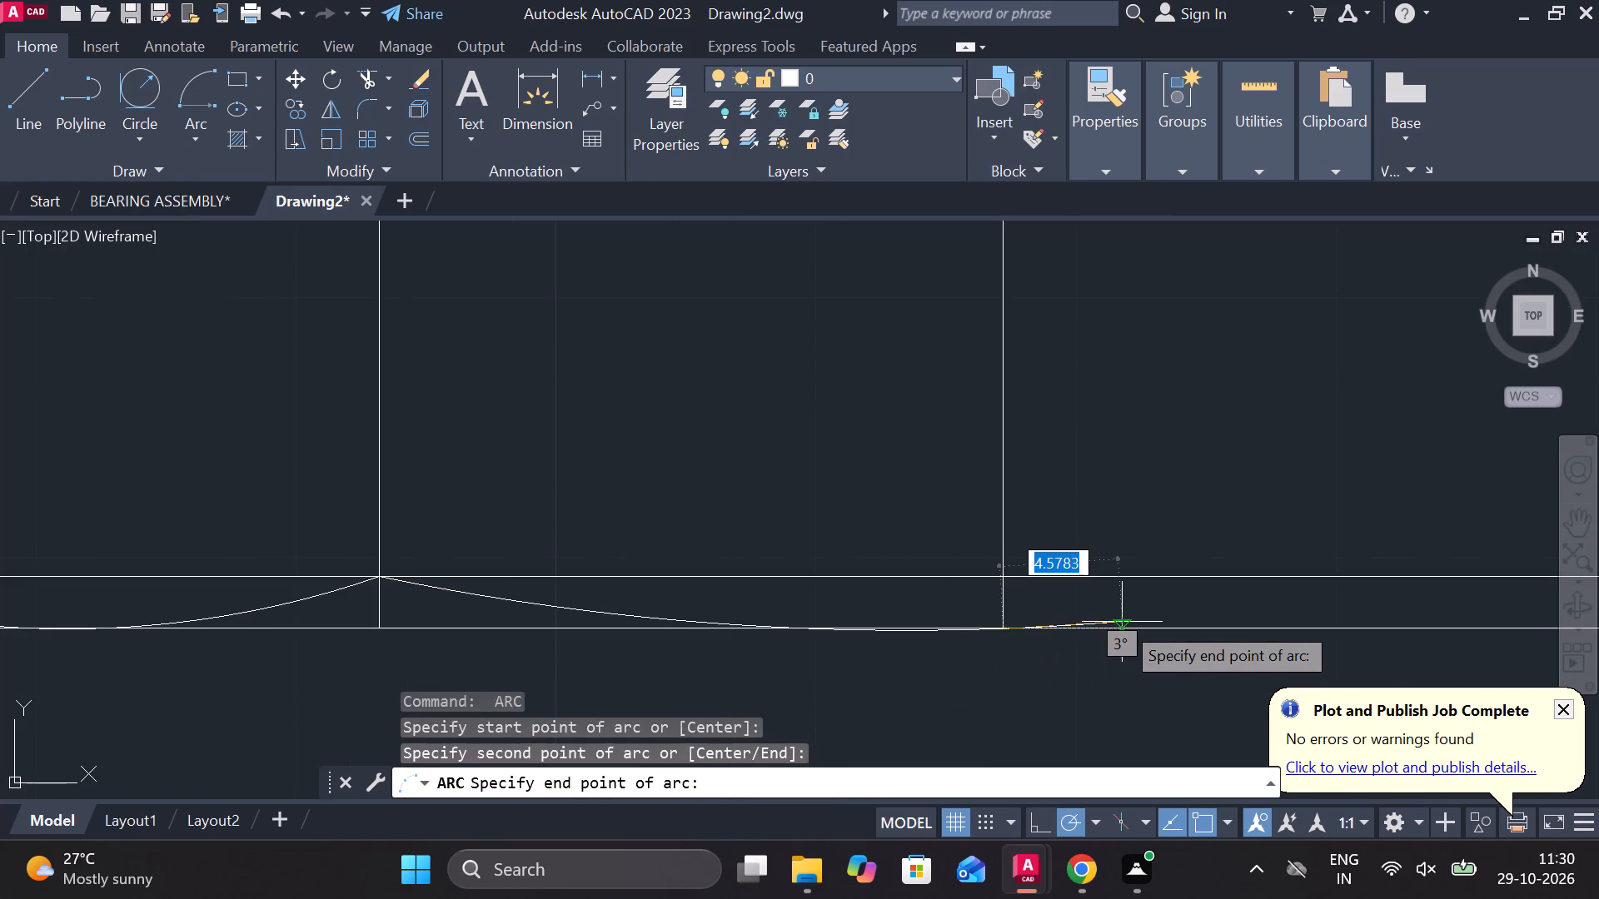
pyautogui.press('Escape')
# Draw a three-point arc along the offset line across the two central bays, passing through the middle line's bottom end.
pyautogui.press('space')
pyautogui.click(387, 580)
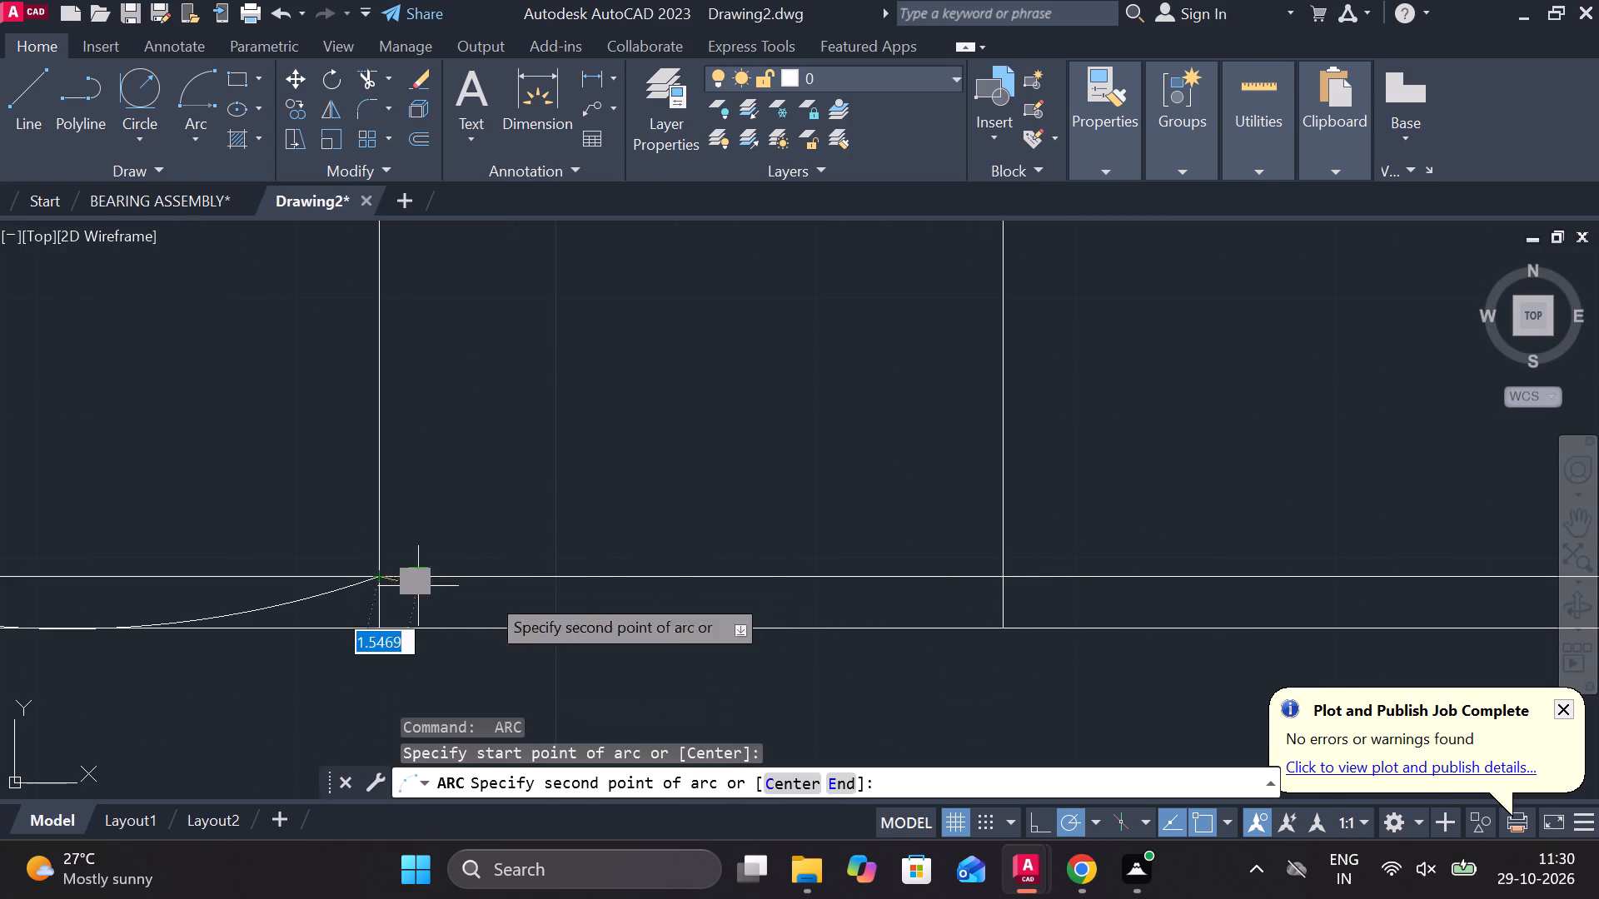
pyautogui.click(1009, 621)
pyautogui.scroll(-1, 1089, 621)
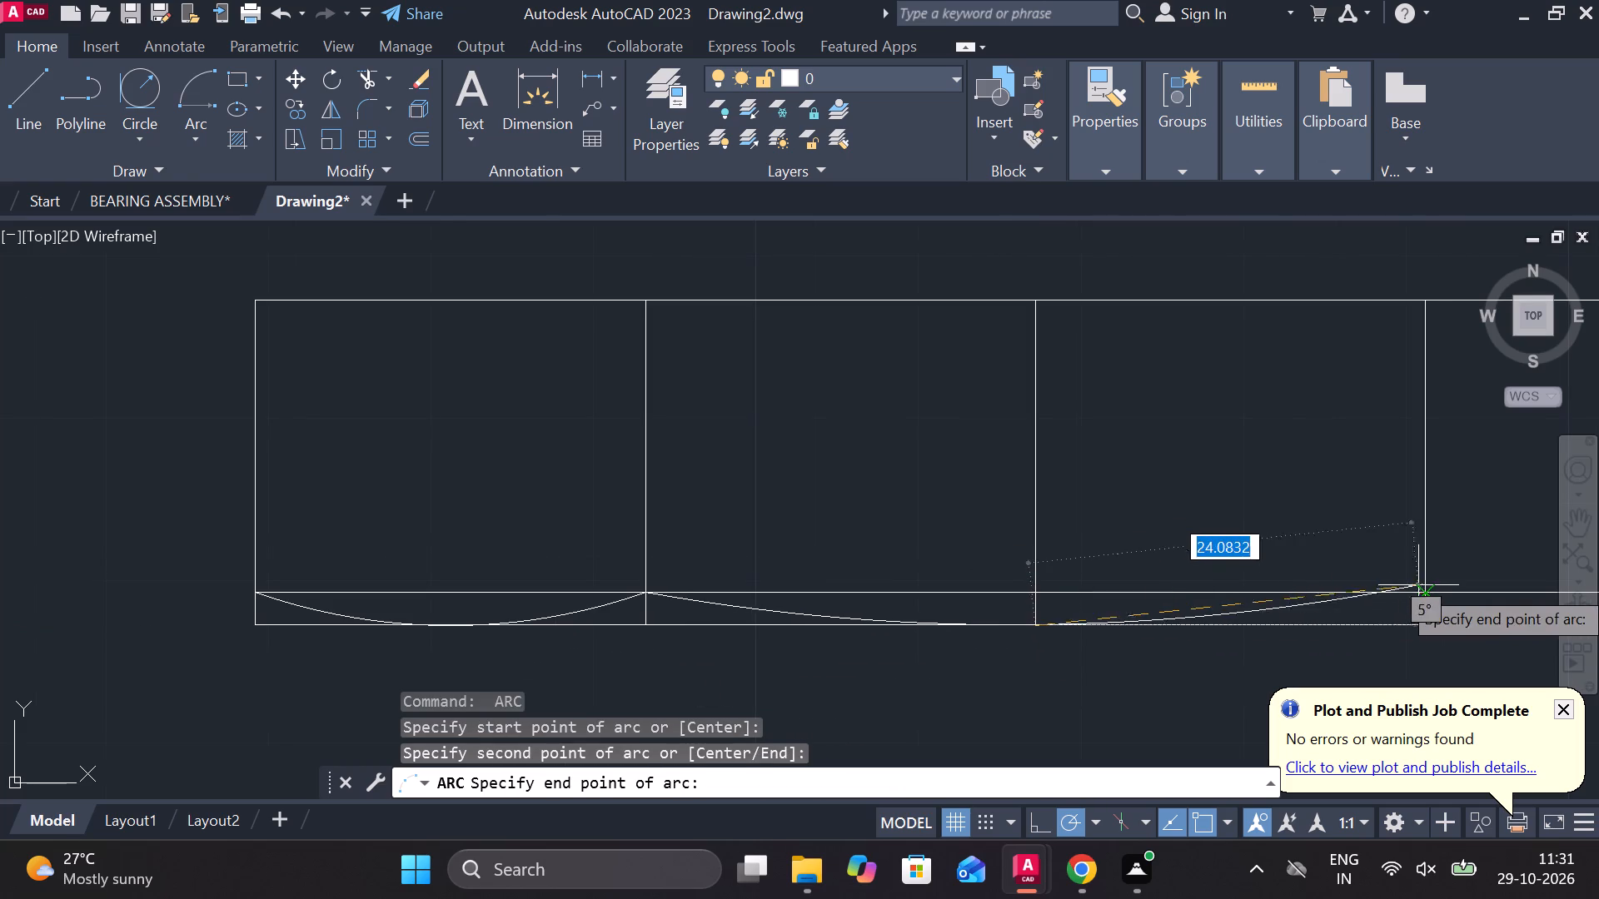
pyautogui.doubleClick(1420, 586)
# Draw a three-point arc across the rightmost bay from the offset line down to the bottom edge and back up to the rectangle's corner side.
pyautogui.moveTo(1413, 597); pyautogui.dragTo(897, 607, button='middle')
pyautogui.press('space')
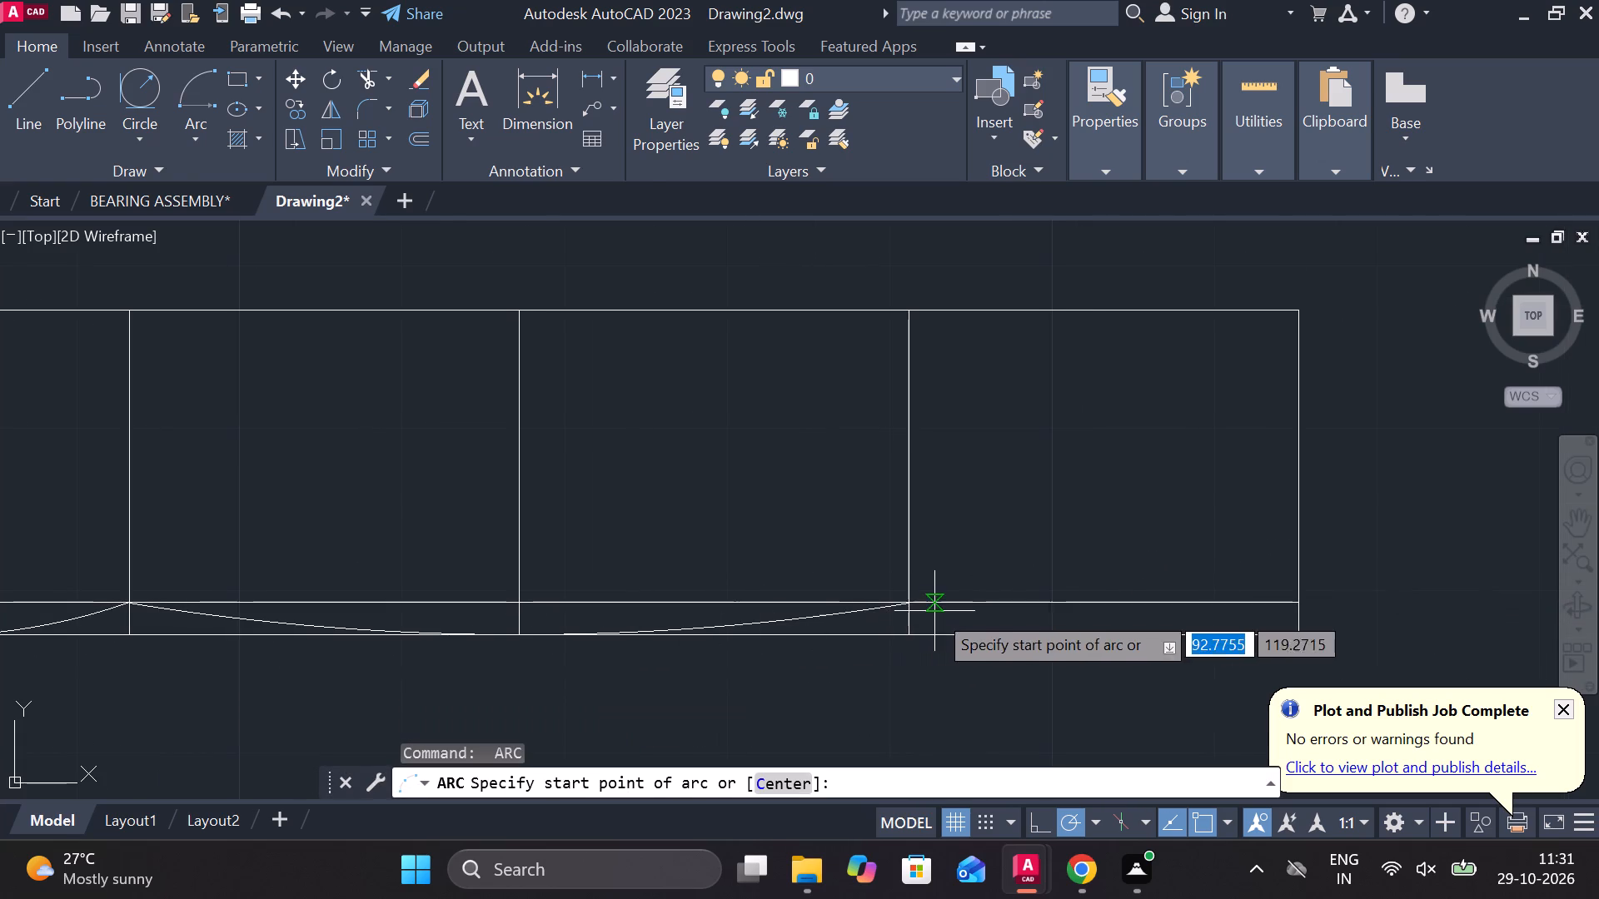
pyautogui.click(914, 606)
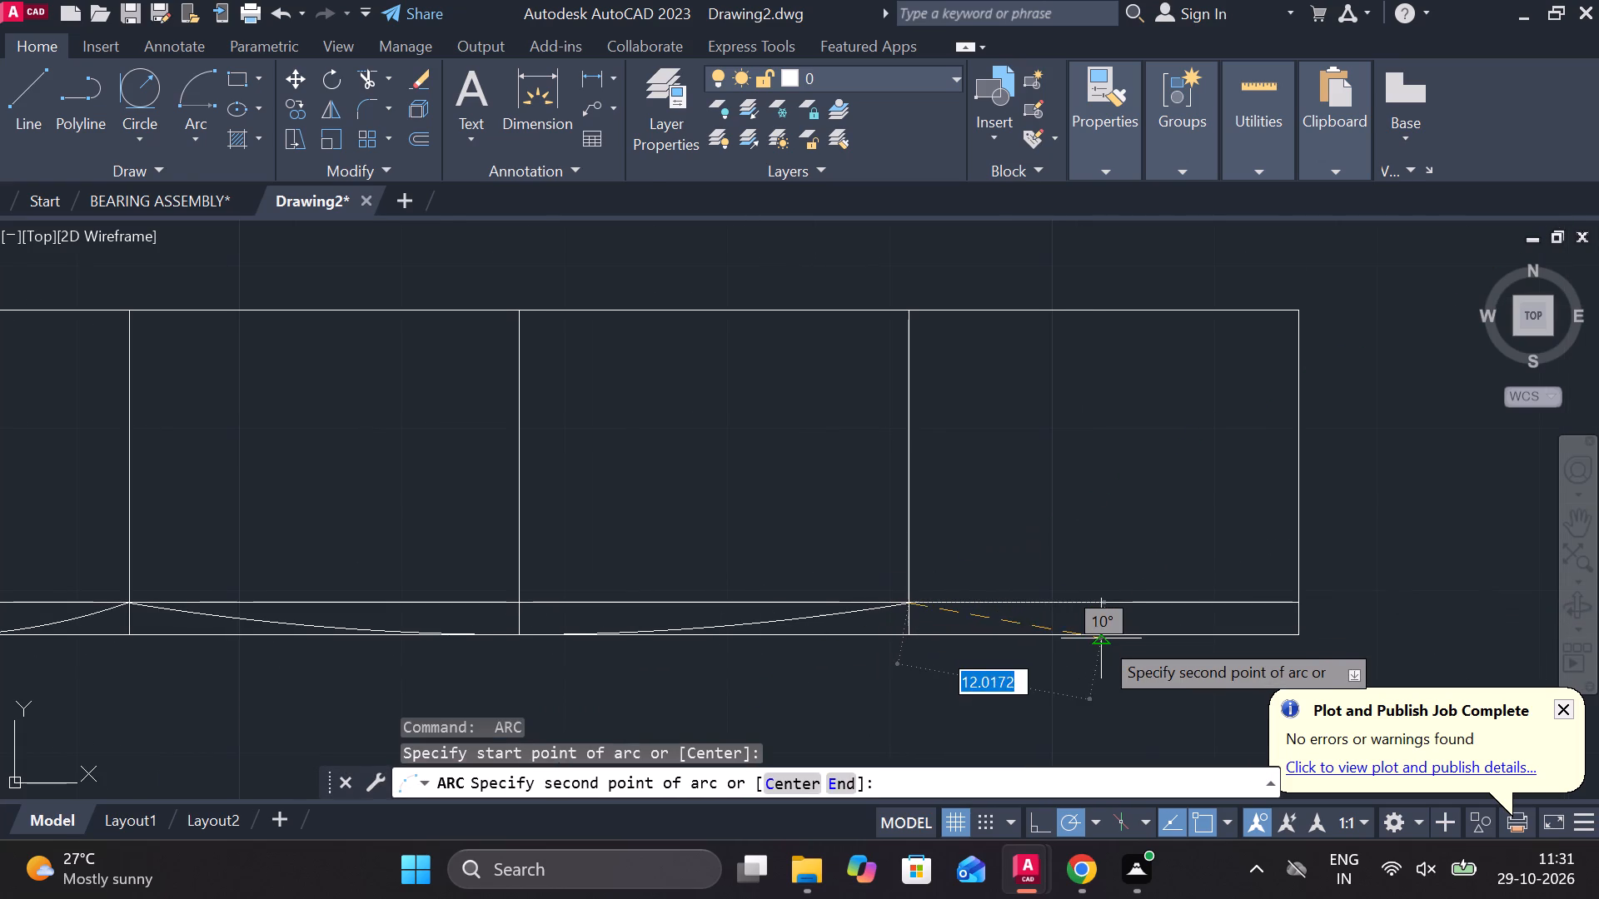
pyautogui.click(1117, 638)
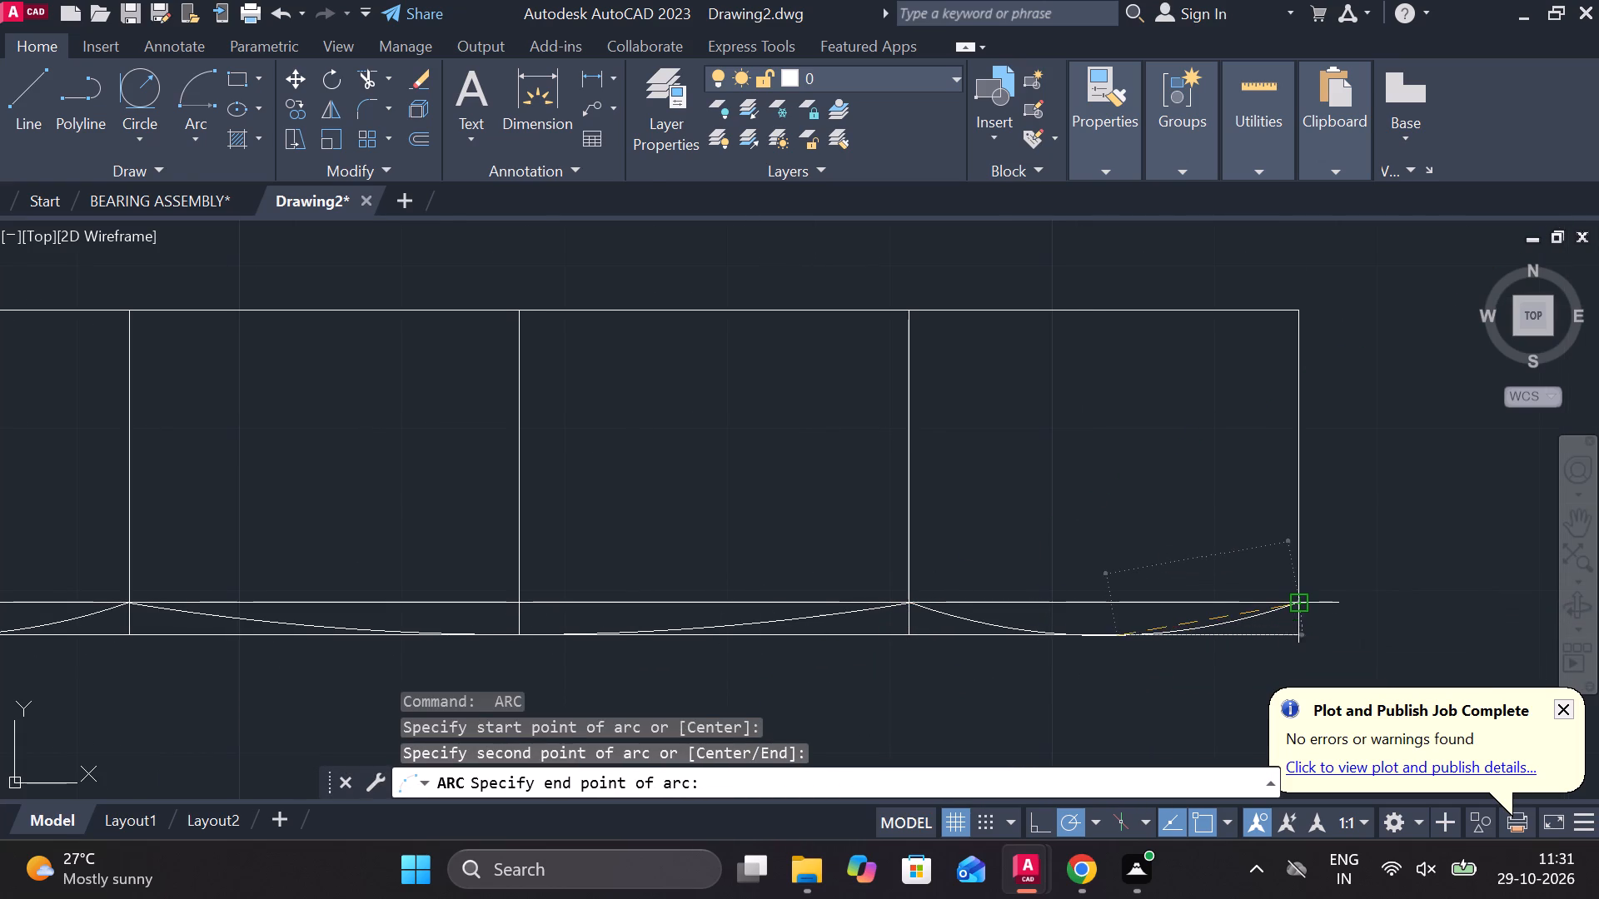
pyautogui.click(1293, 611)
pyautogui.scroll(-2, 1337, 602)
pyautogui.press('Escape')
pyautogui.scroll(2, 829, 596)
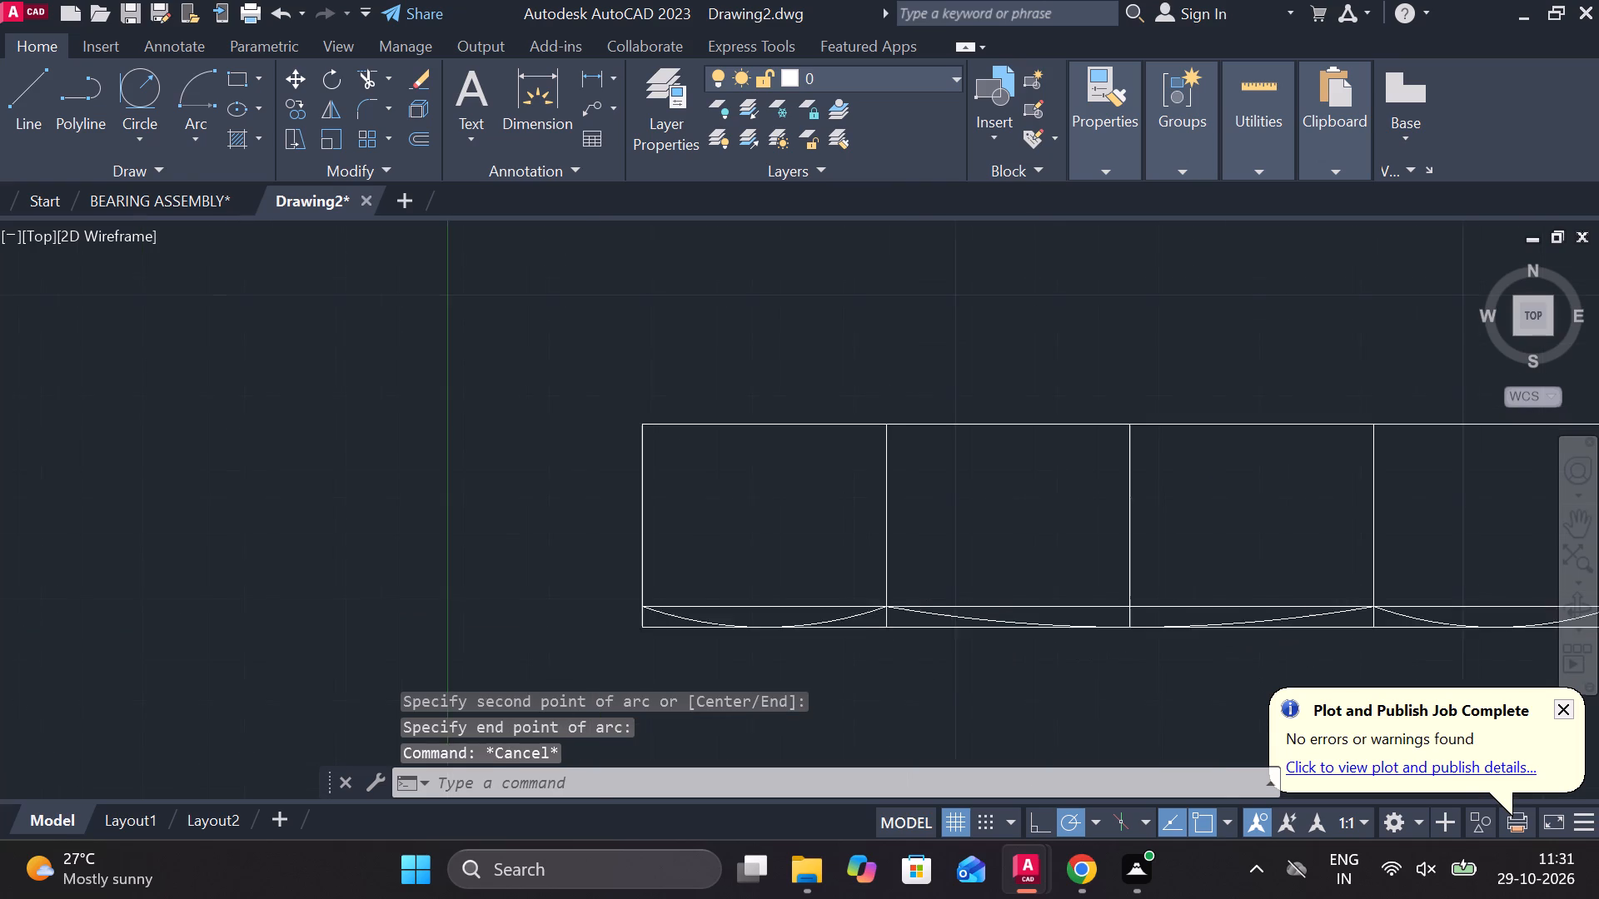
# Mirror the three bottom arcs about the part view's horizontal mid-height line, keeping the source arcs.
pyautogui.click(846, 628)
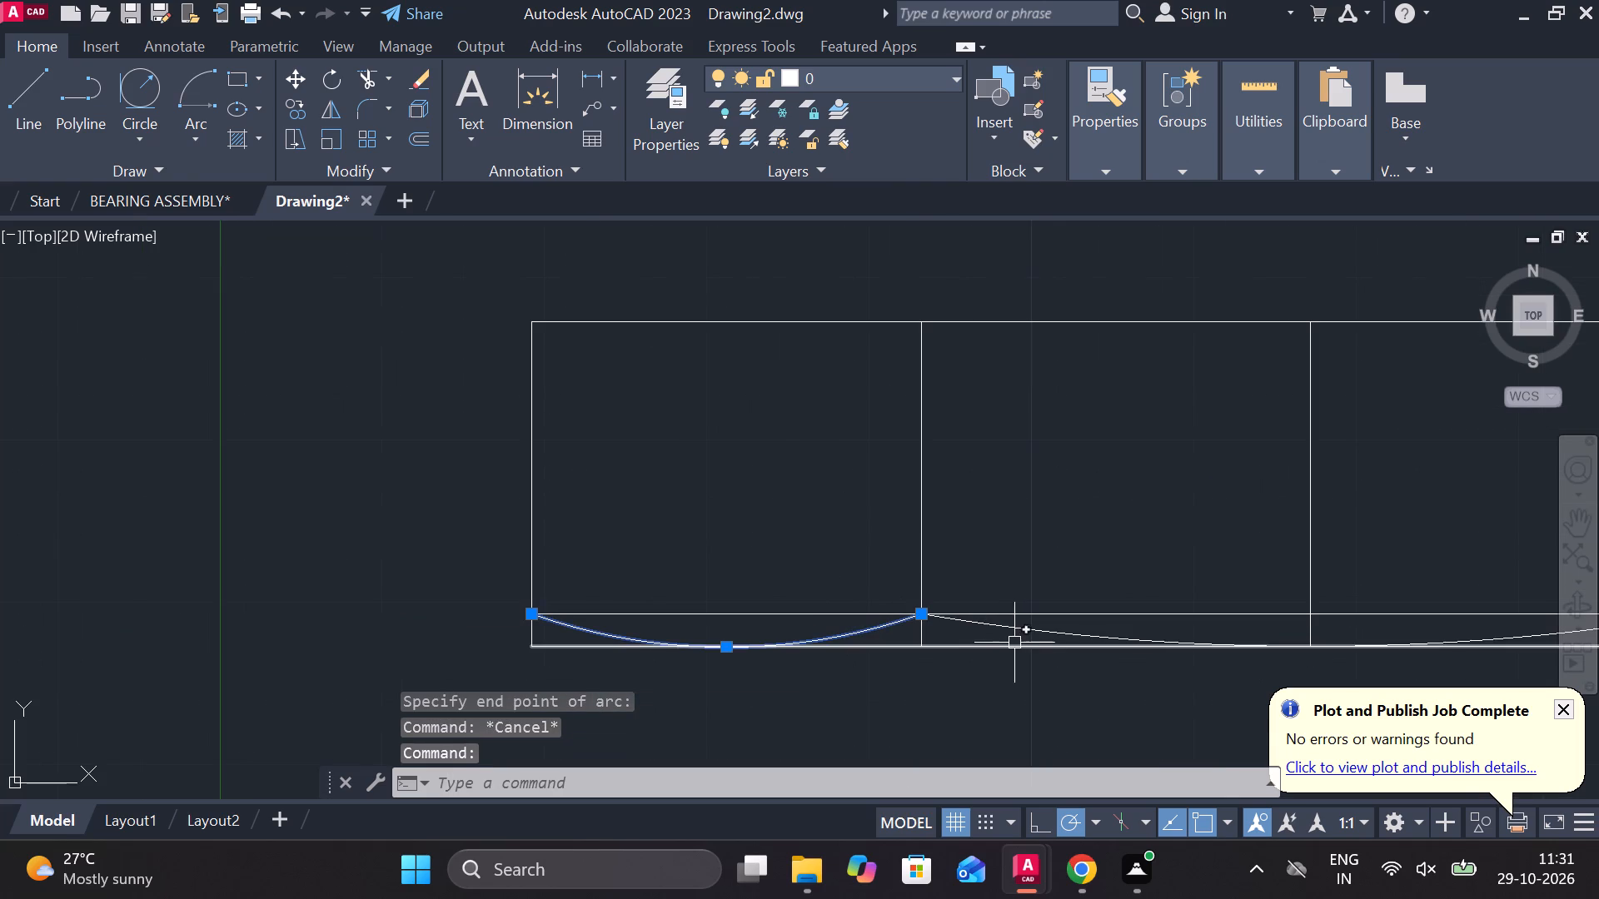
pyautogui.click(1018, 633)
pyautogui.moveTo(1053, 648); pyautogui.dragTo(701, 668, button='middle')
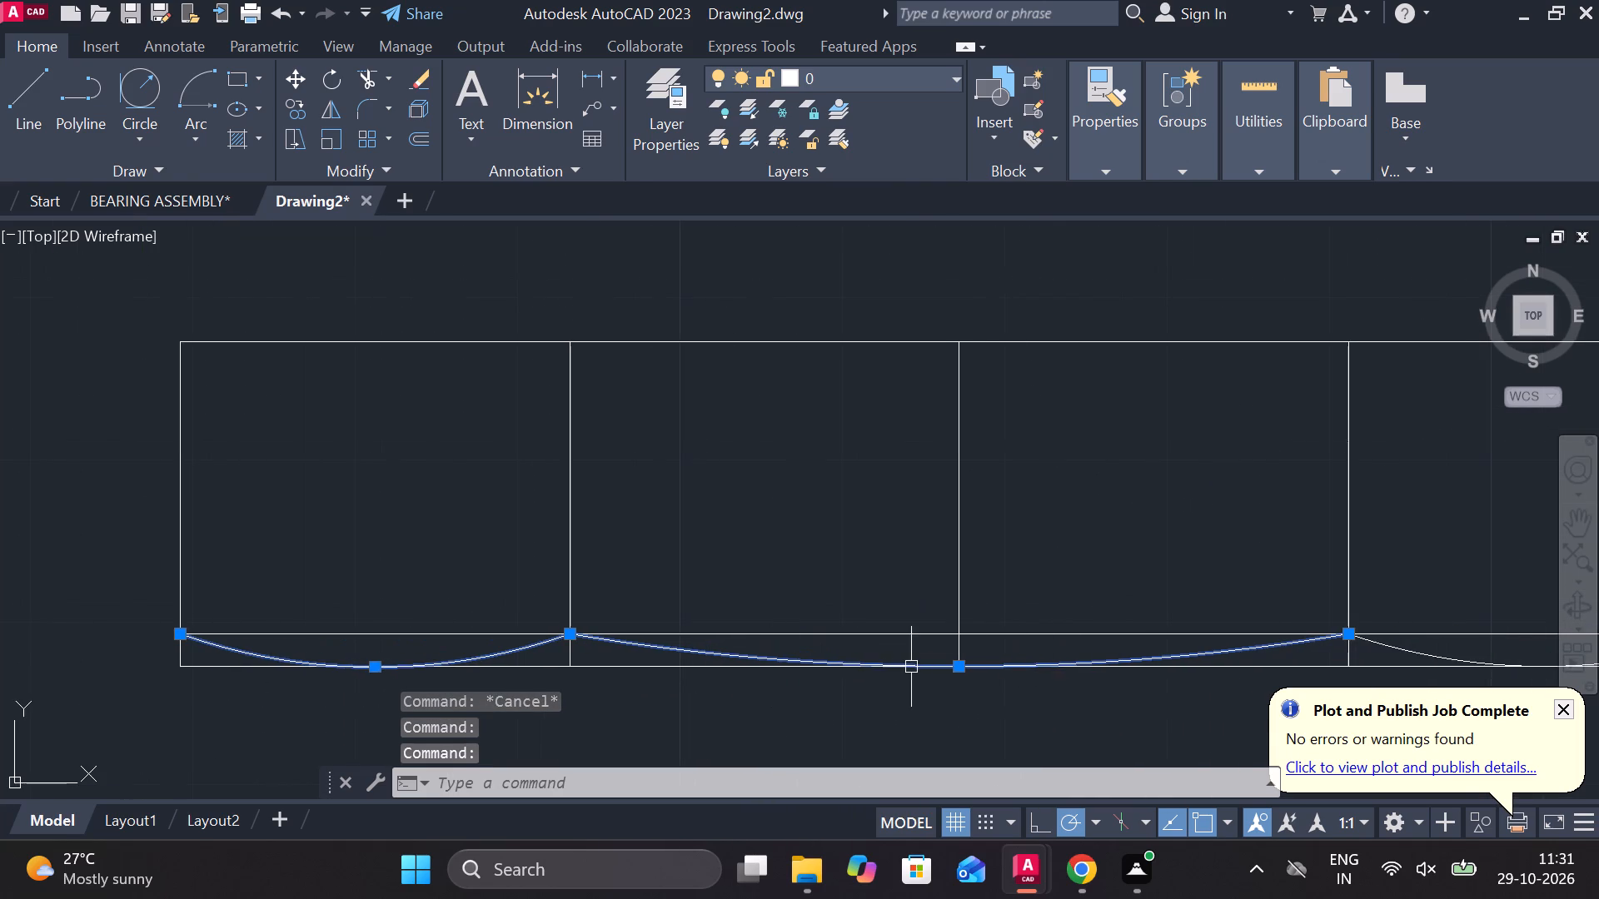
pyautogui.moveTo(1188, 656); pyautogui.dragTo(862, 619, button='middle')
pyautogui.click(1096, 616)
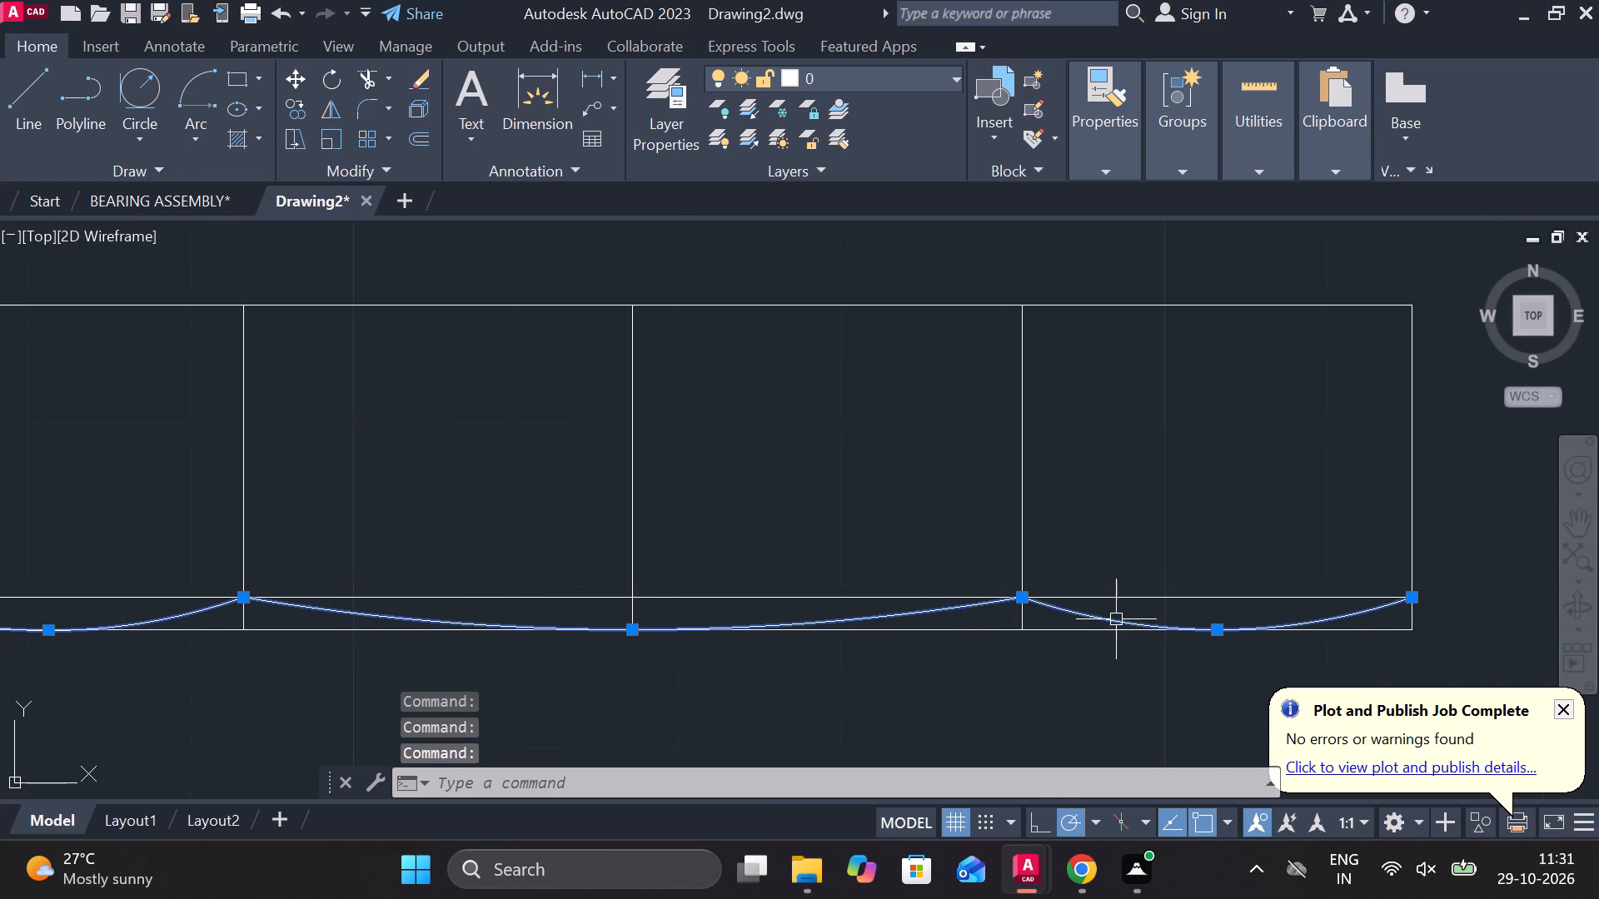
pyautogui.write('MI')
pyautogui.press('Return')
pyautogui.scroll(-2, 1114, 619)
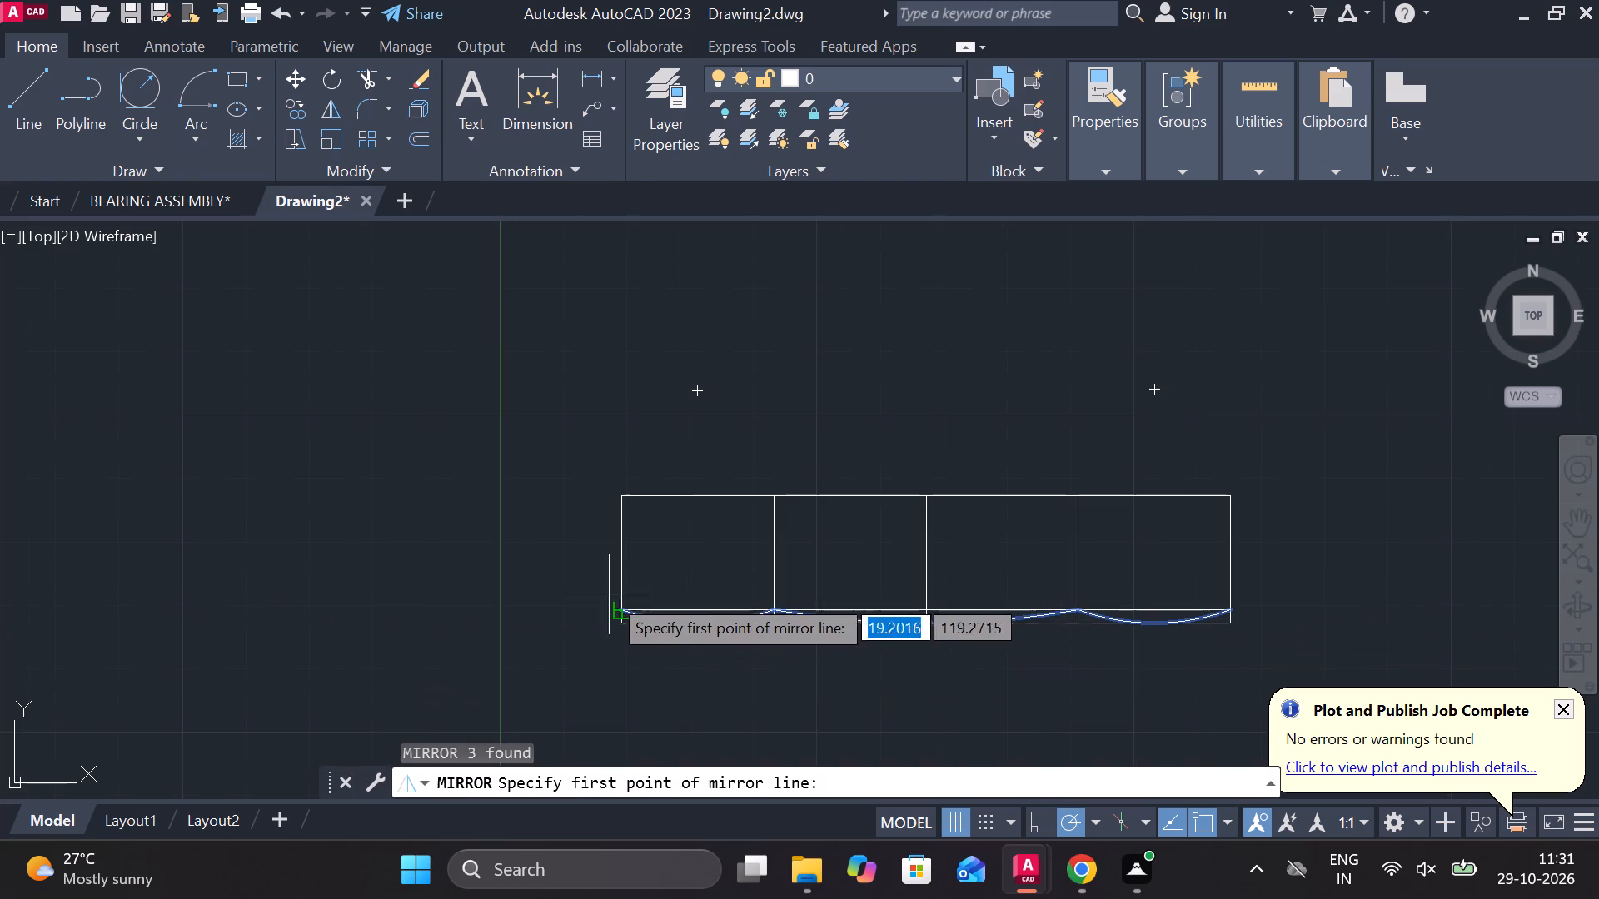
pyautogui.click(628, 564)
pyautogui.click(1238, 567)
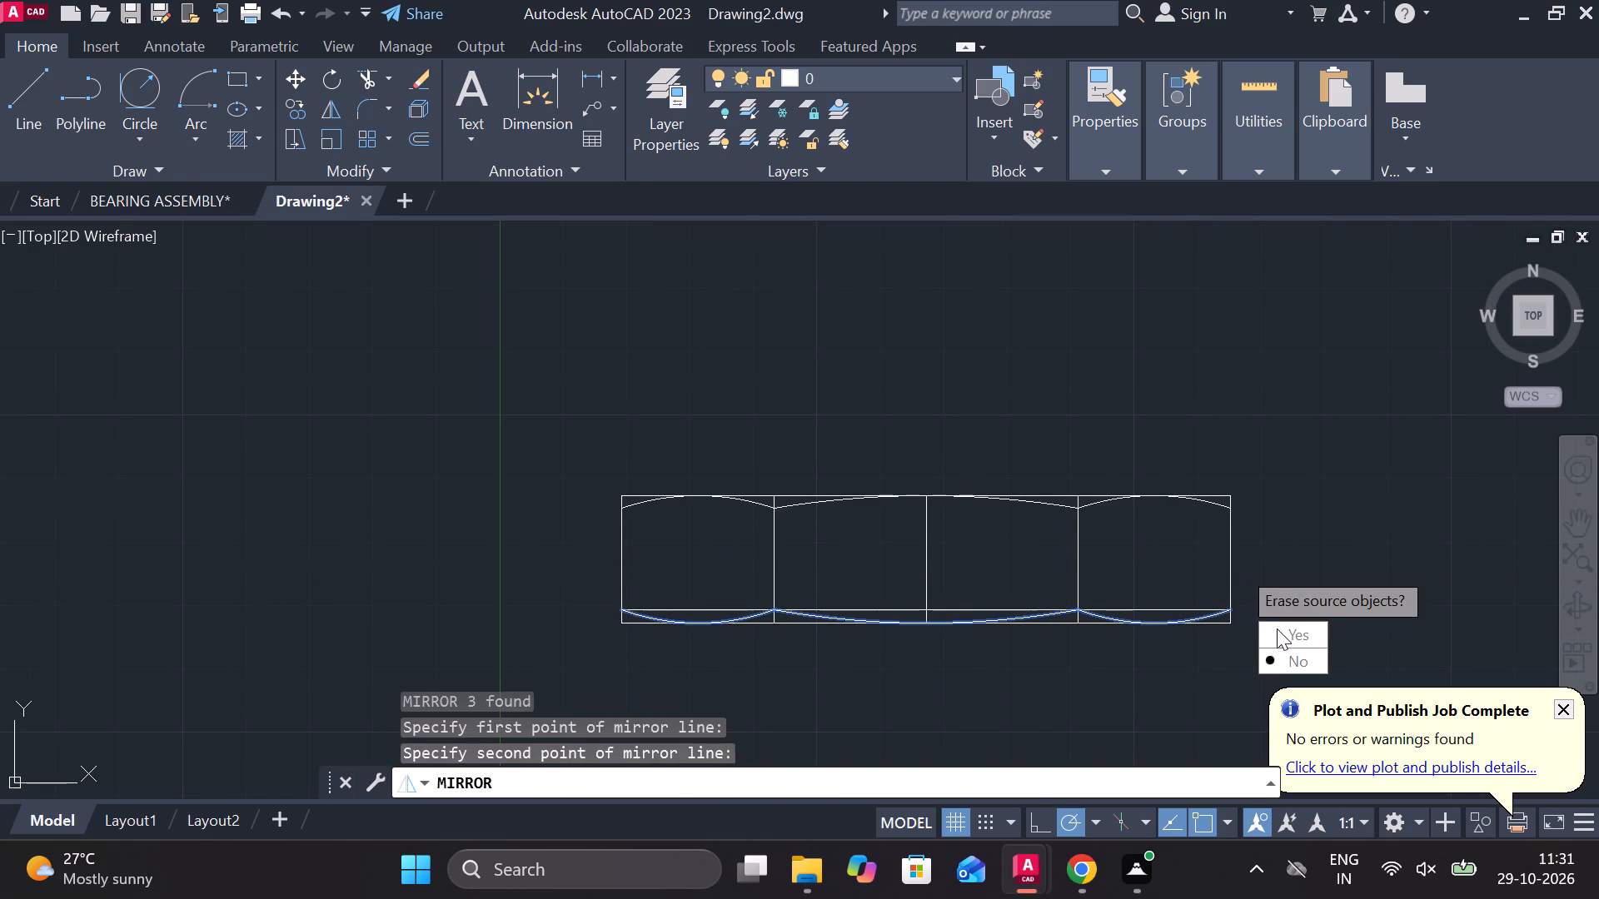
pyautogui.moveTo(1298, 653); pyautogui.dragTo(1238, 567)
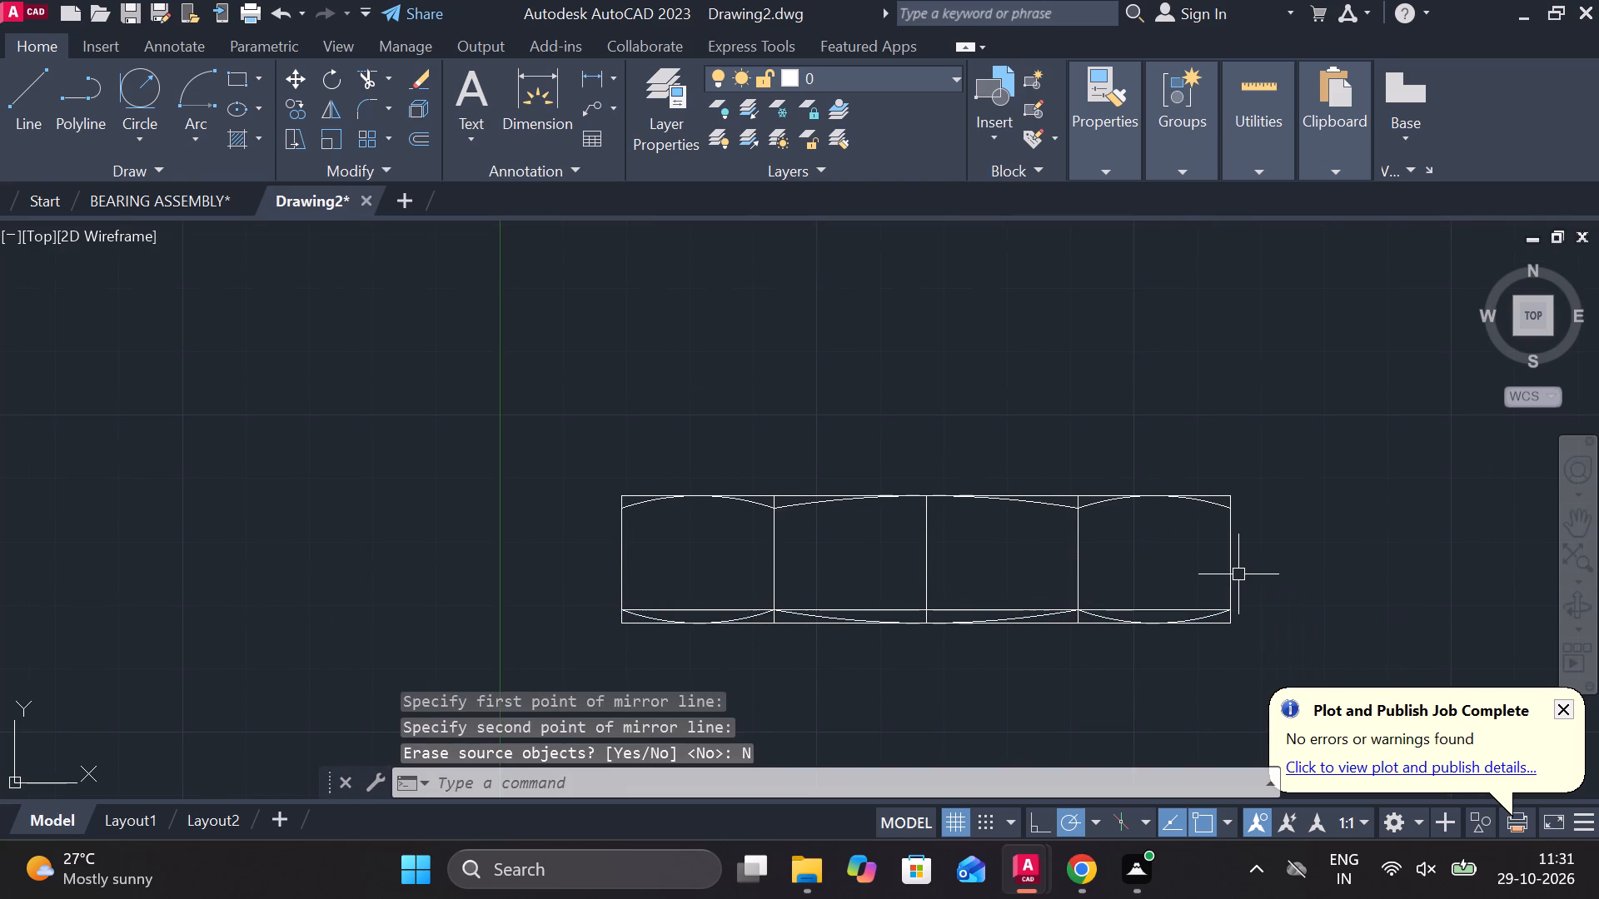
# Trim the four outer corners of the rectangle outside the end bays' arcs.
pyautogui.write('TR')
pyautogui.press('space')
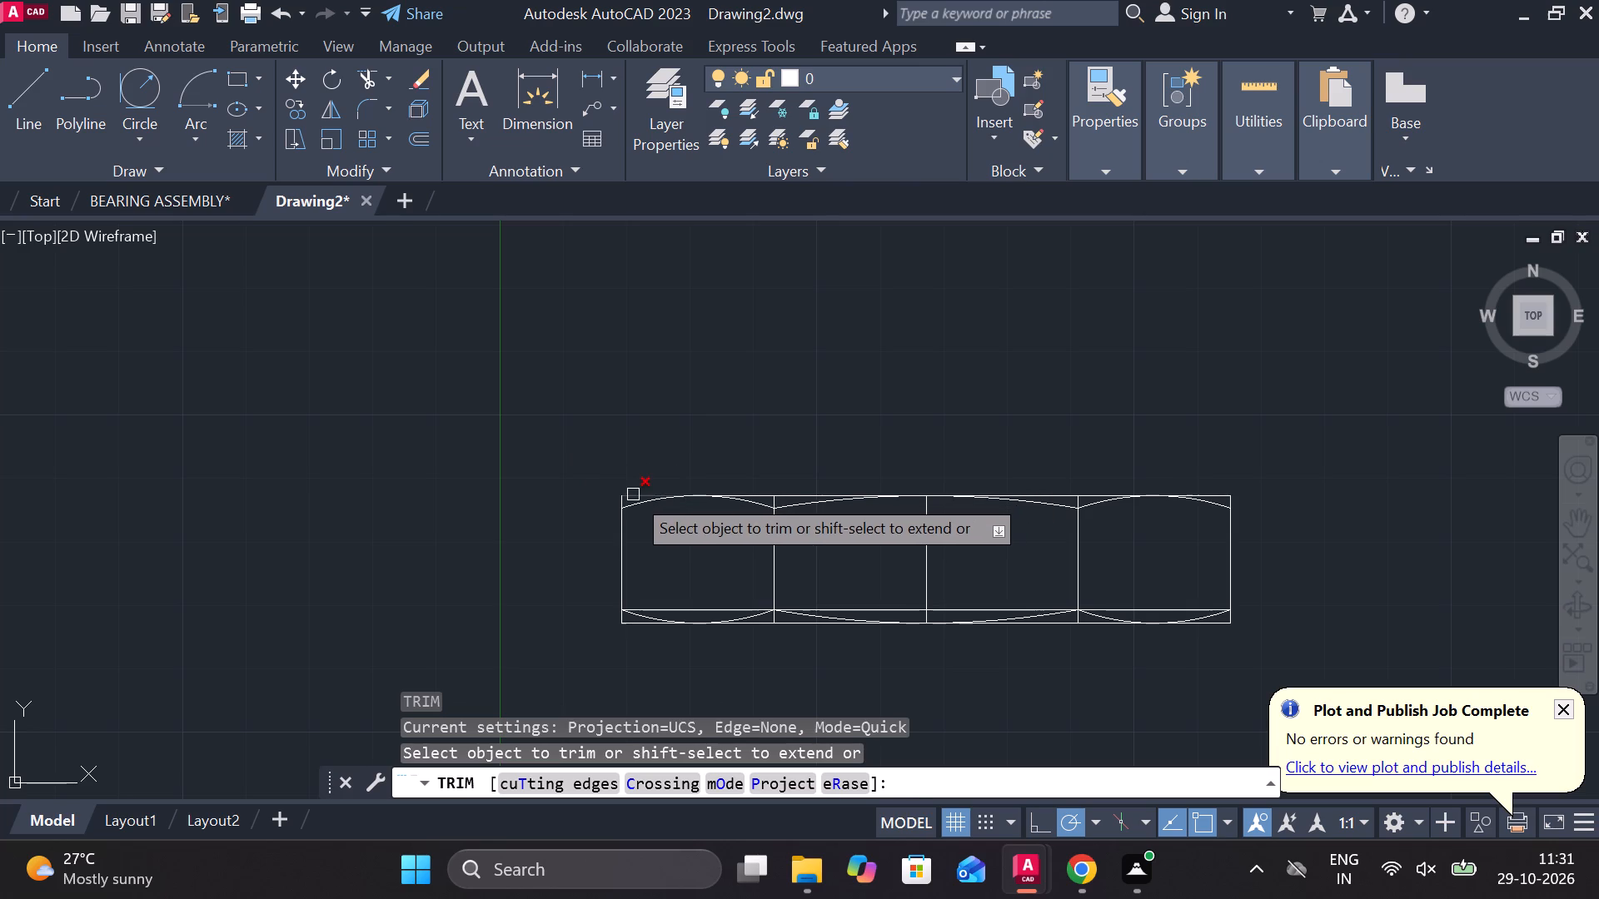
pyautogui.click(633, 494)
pyautogui.click(623, 496)
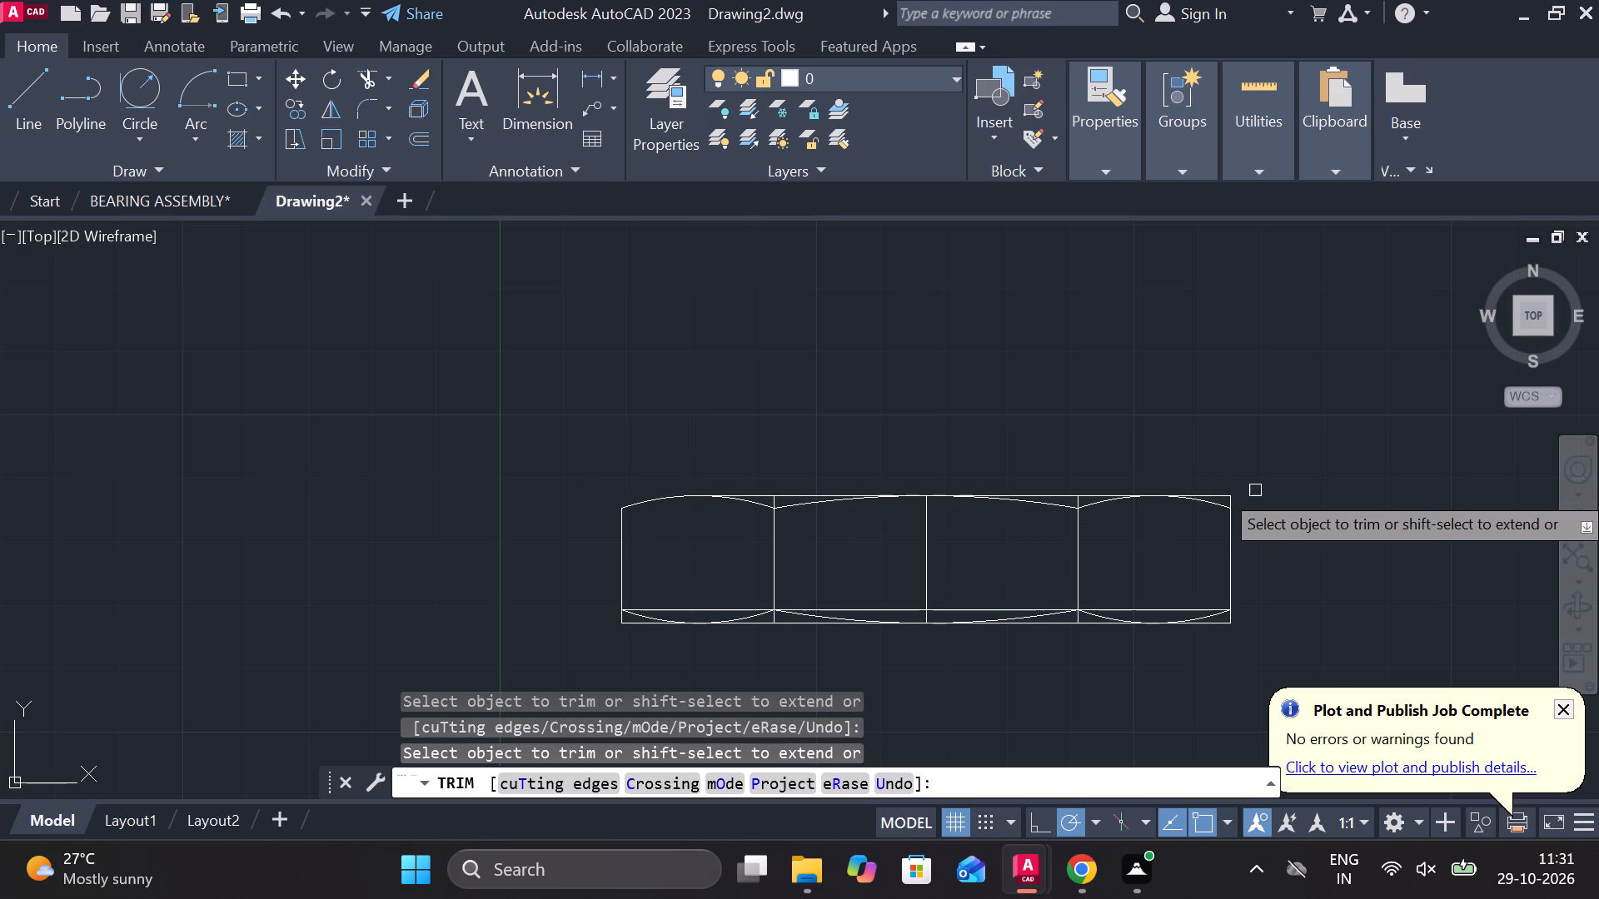
pyautogui.click(1233, 494)
pyautogui.click(1233, 494)
pyautogui.click(1233, 498)
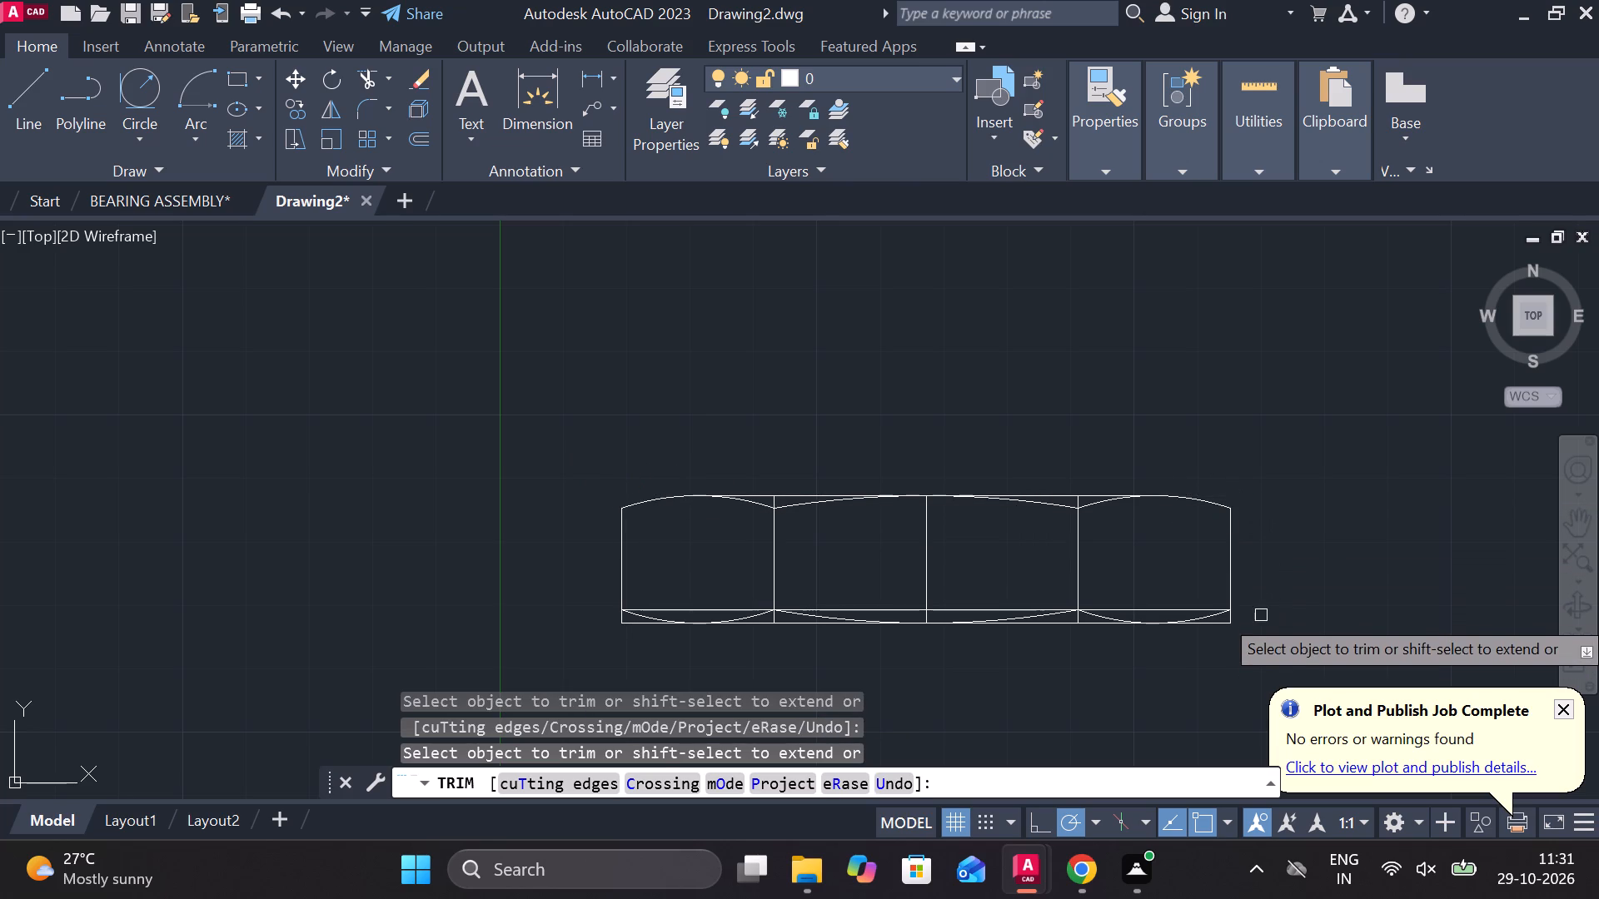
pyautogui.click(1238, 621)
pyautogui.click(1219, 629)
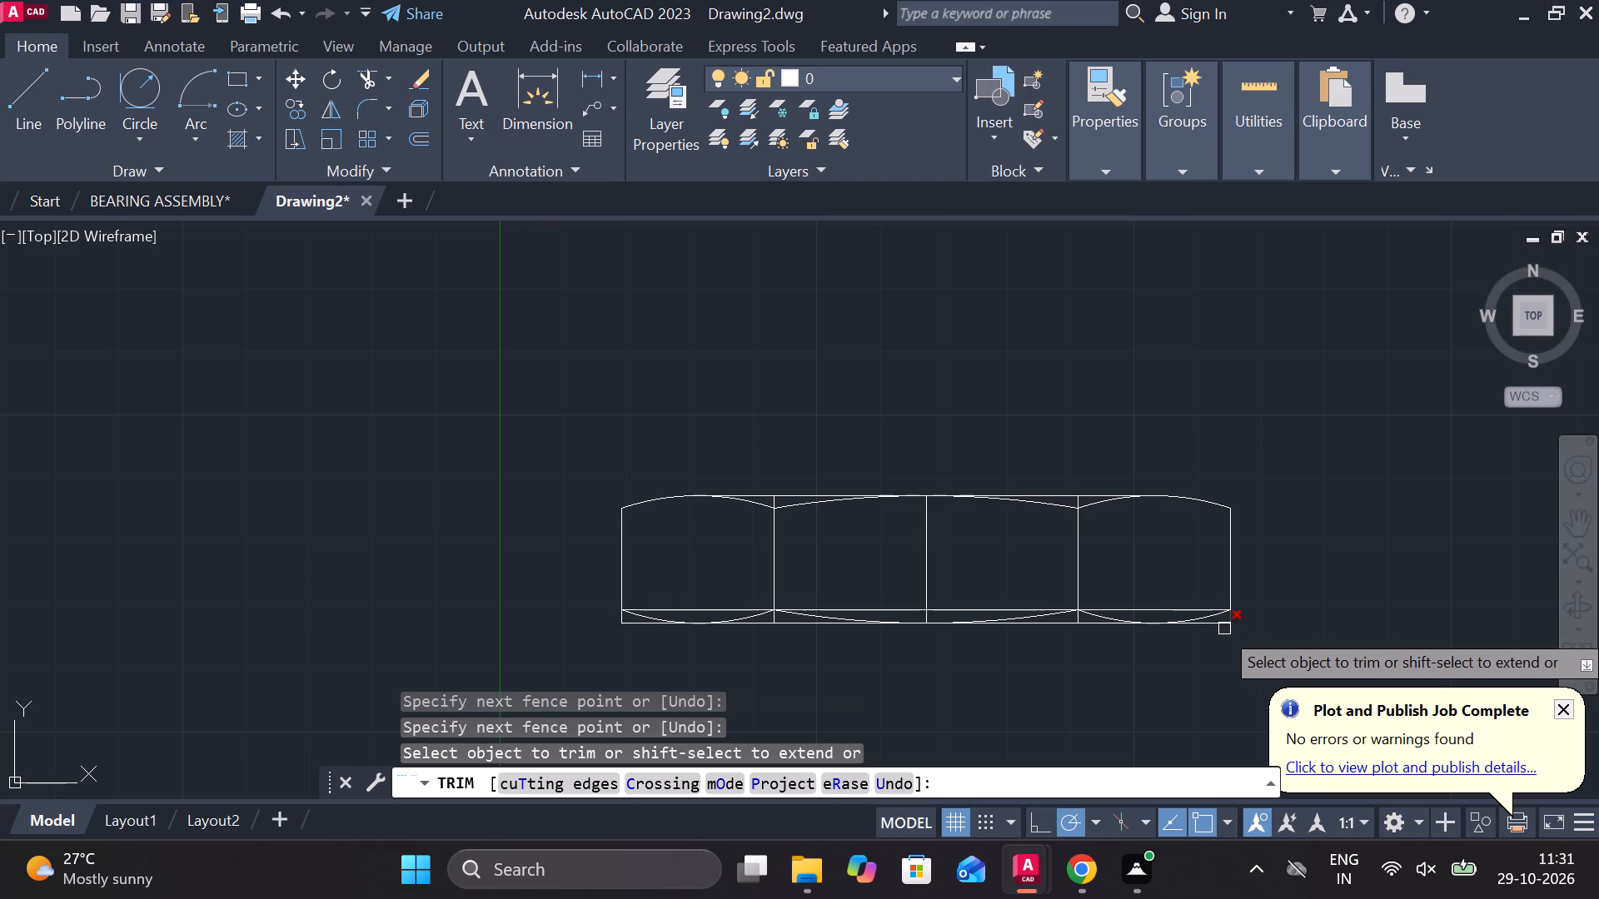
pyautogui.click(1224, 628)
pyautogui.click(1228, 626)
pyautogui.doubleClick(627, 628)
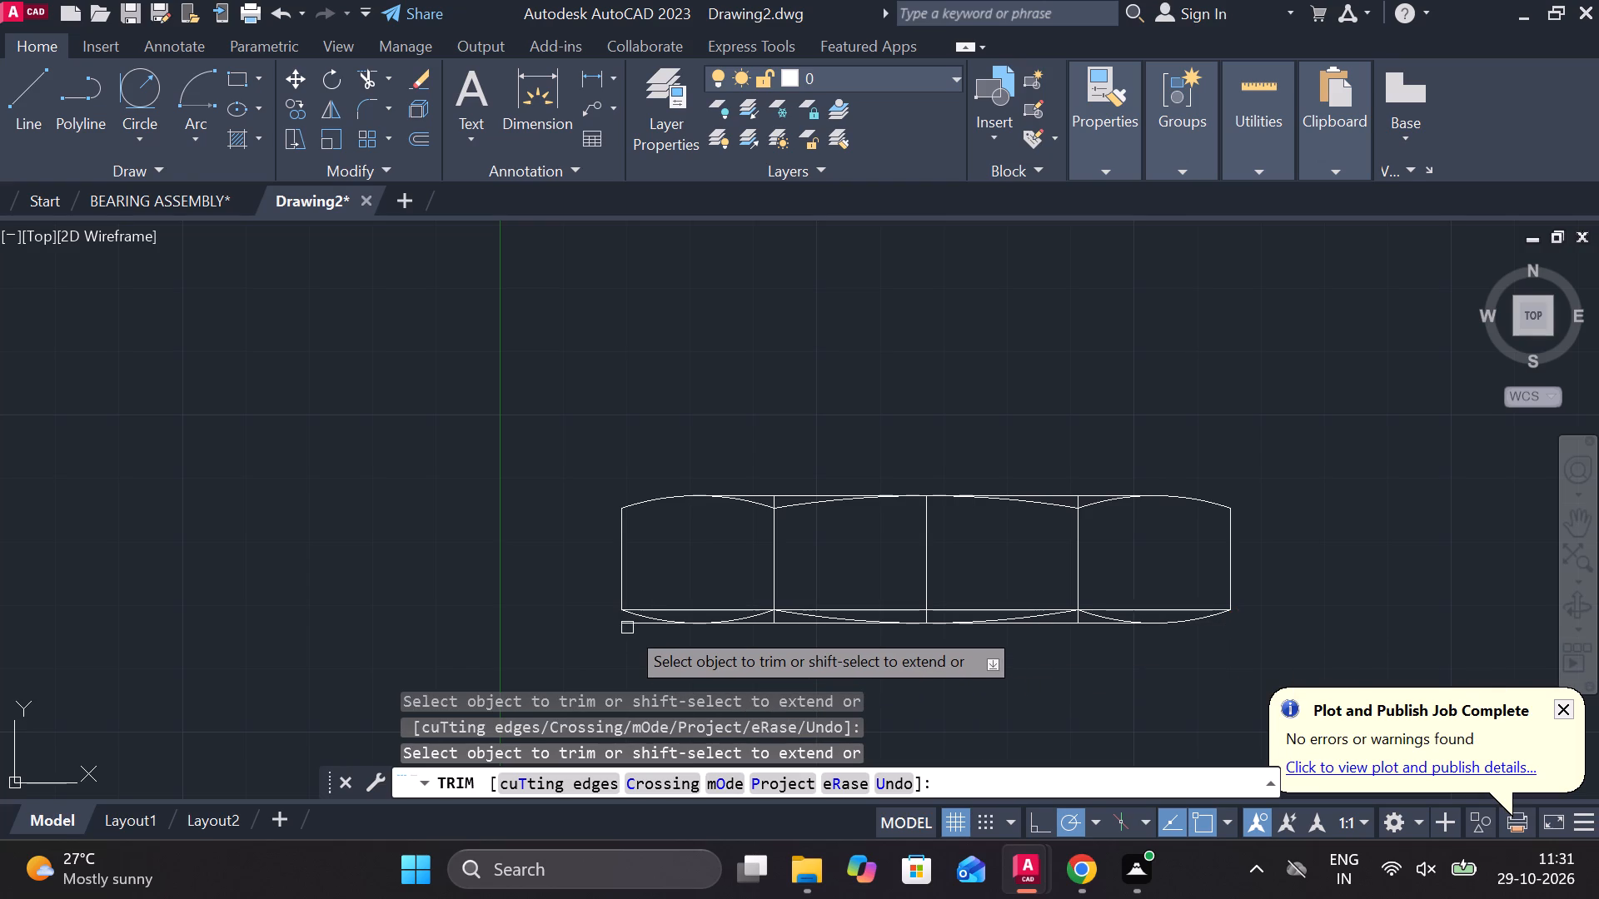
pyautogui.click(620, 626)
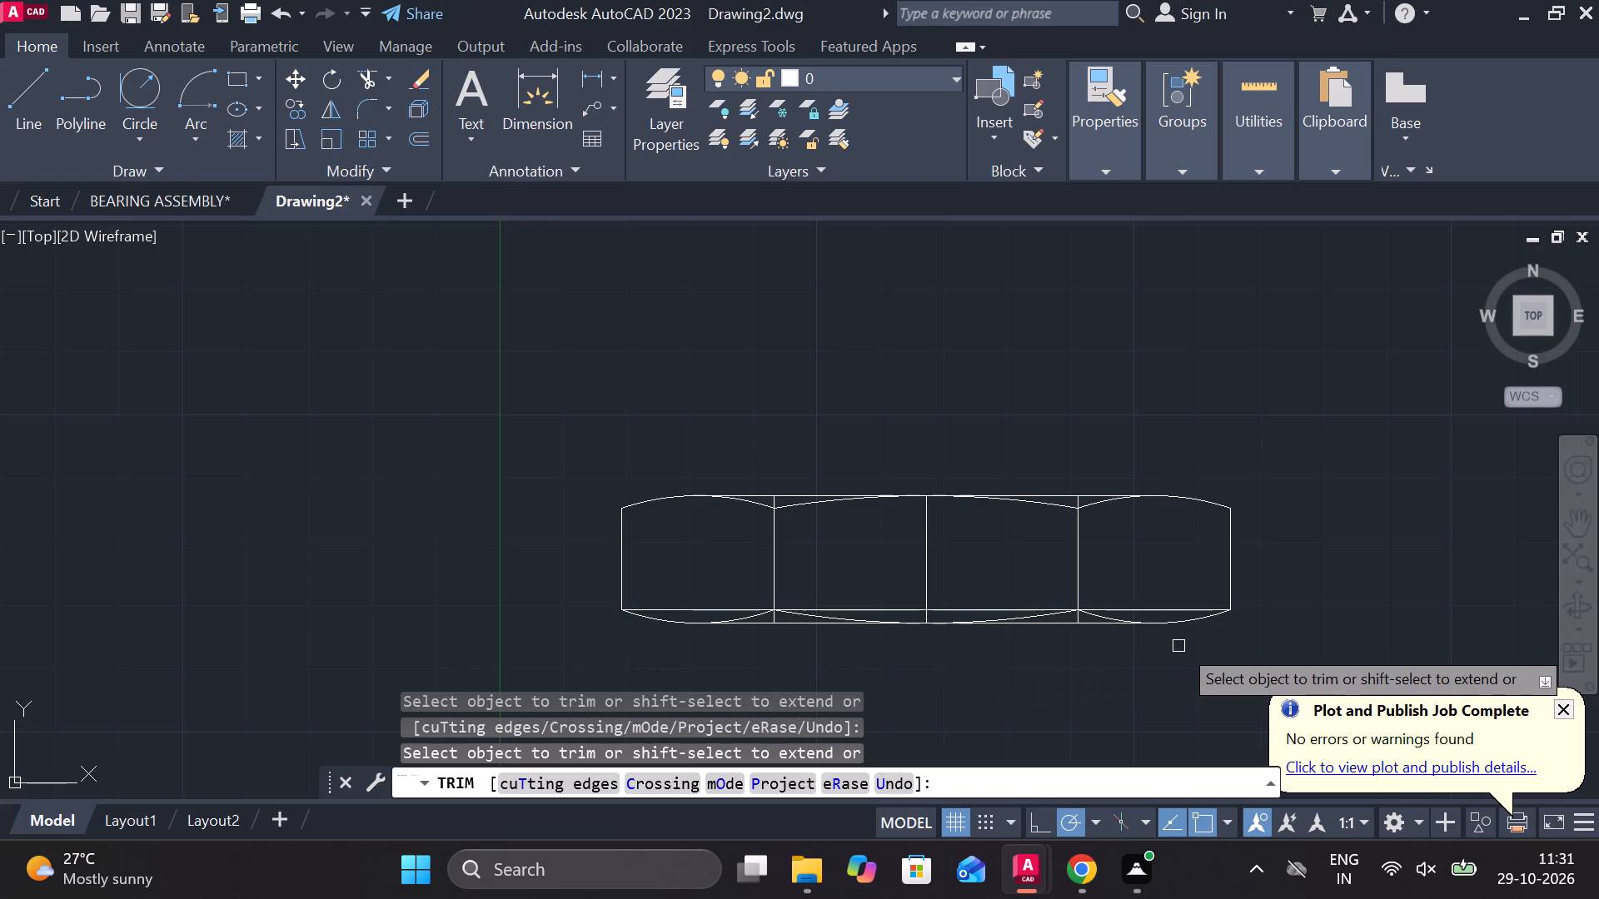
# Trim the stubs of the two outer bay division lines that extend past the top and bottom arcs.
pyautogui.scroll(1, 763, 511)
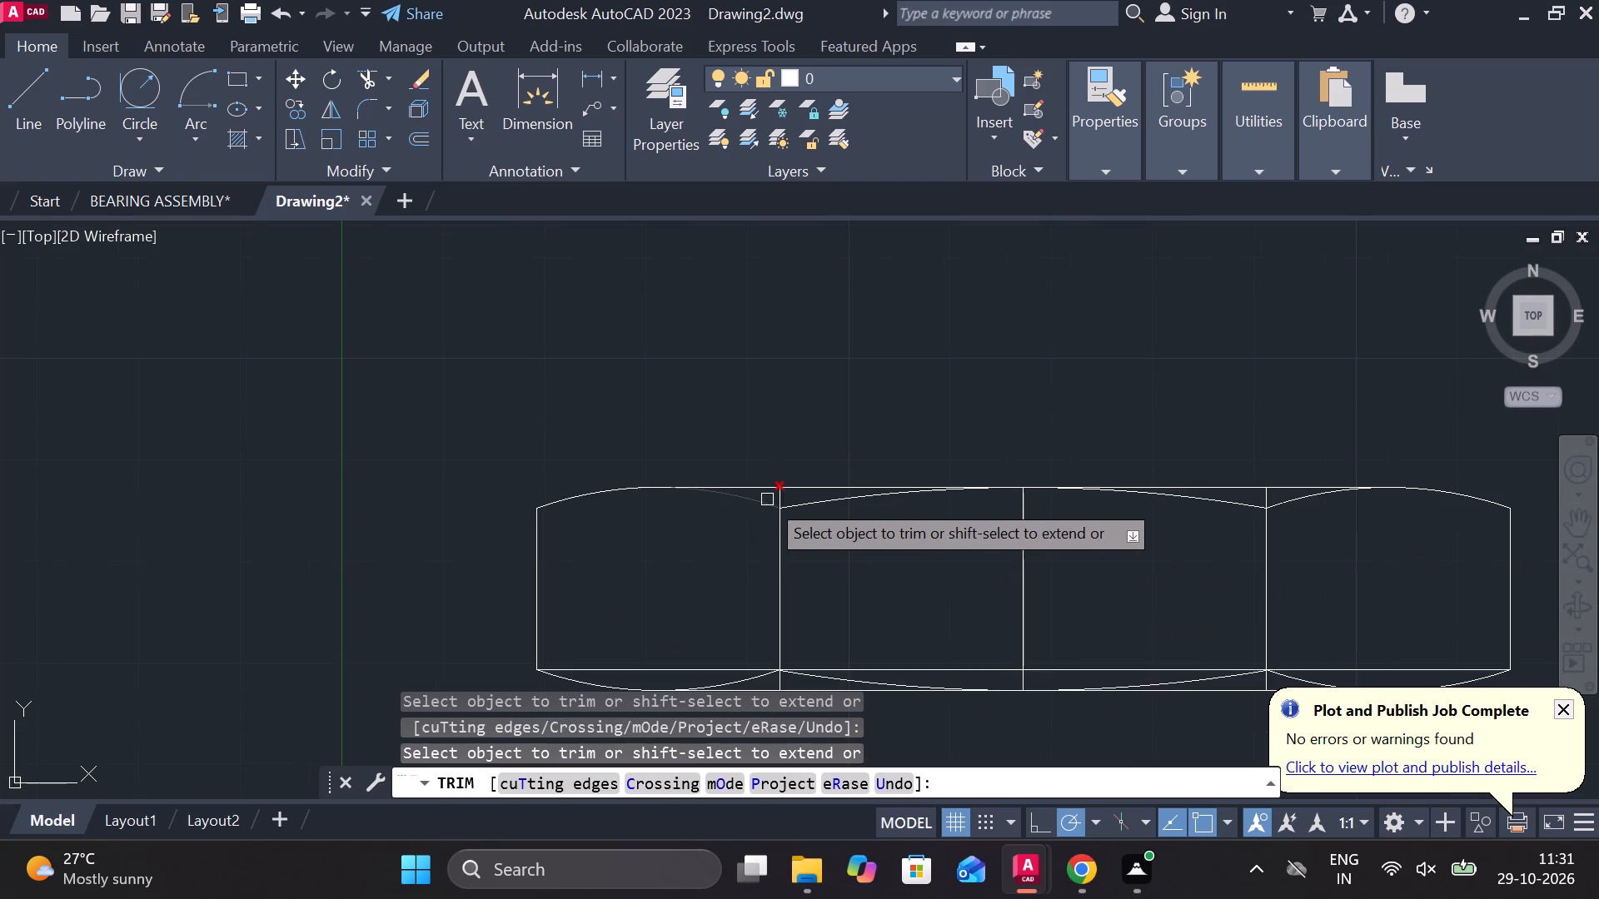
pyautogui.click(782, 494)
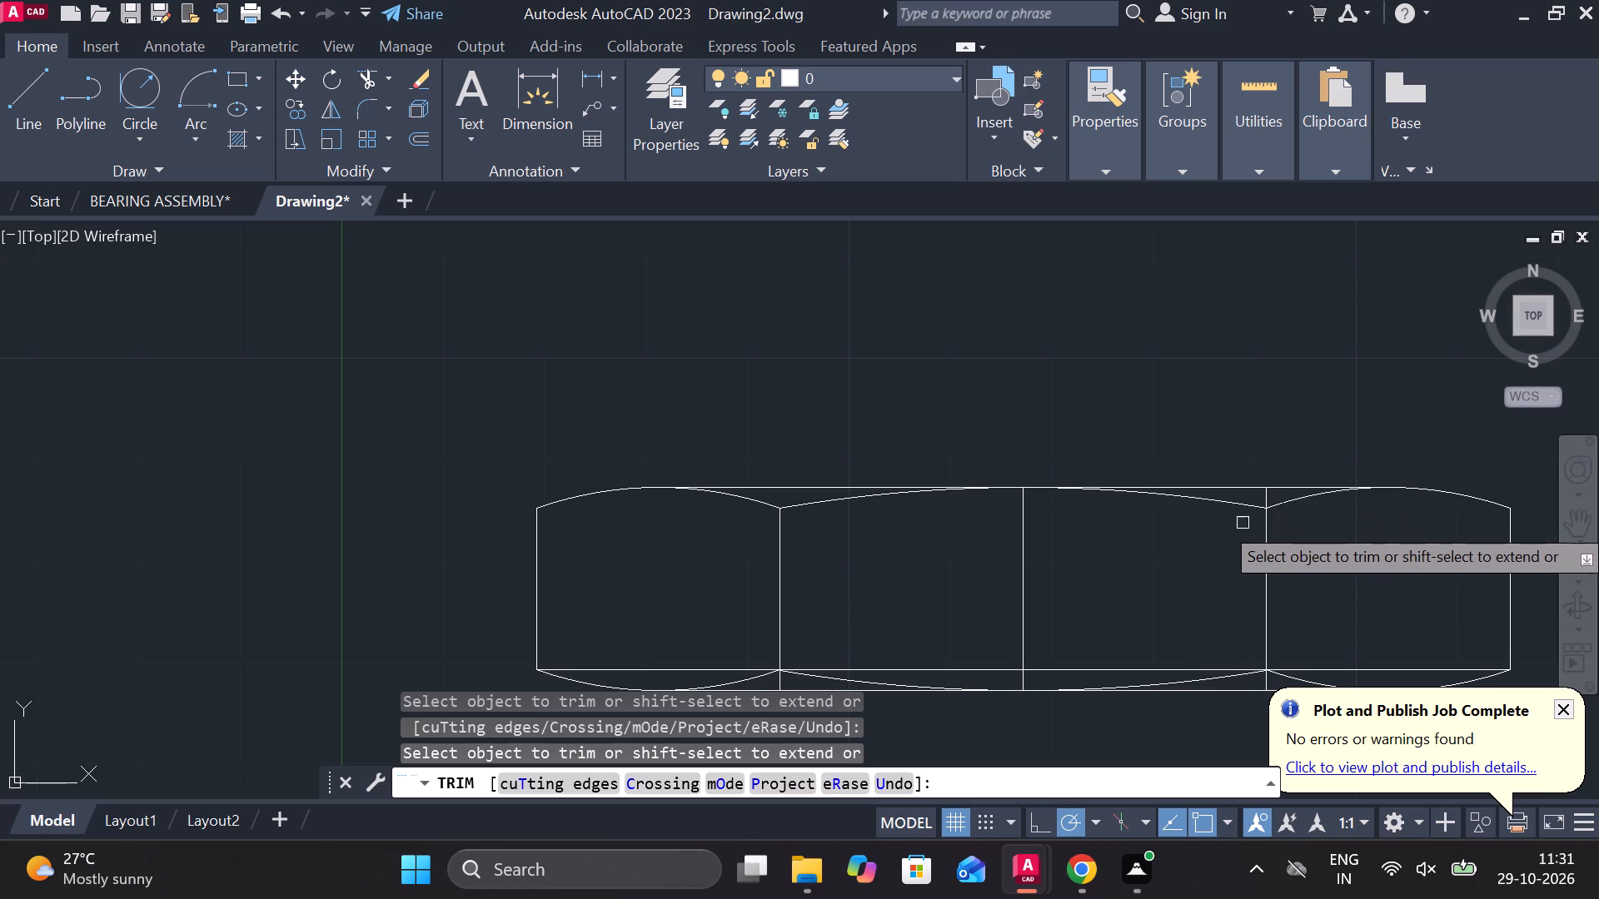
pyautogui.click(1263, 497)
pyautogui.moveTo(1263, 630); pyautogui.dragTo(1012, 553, button='middle')
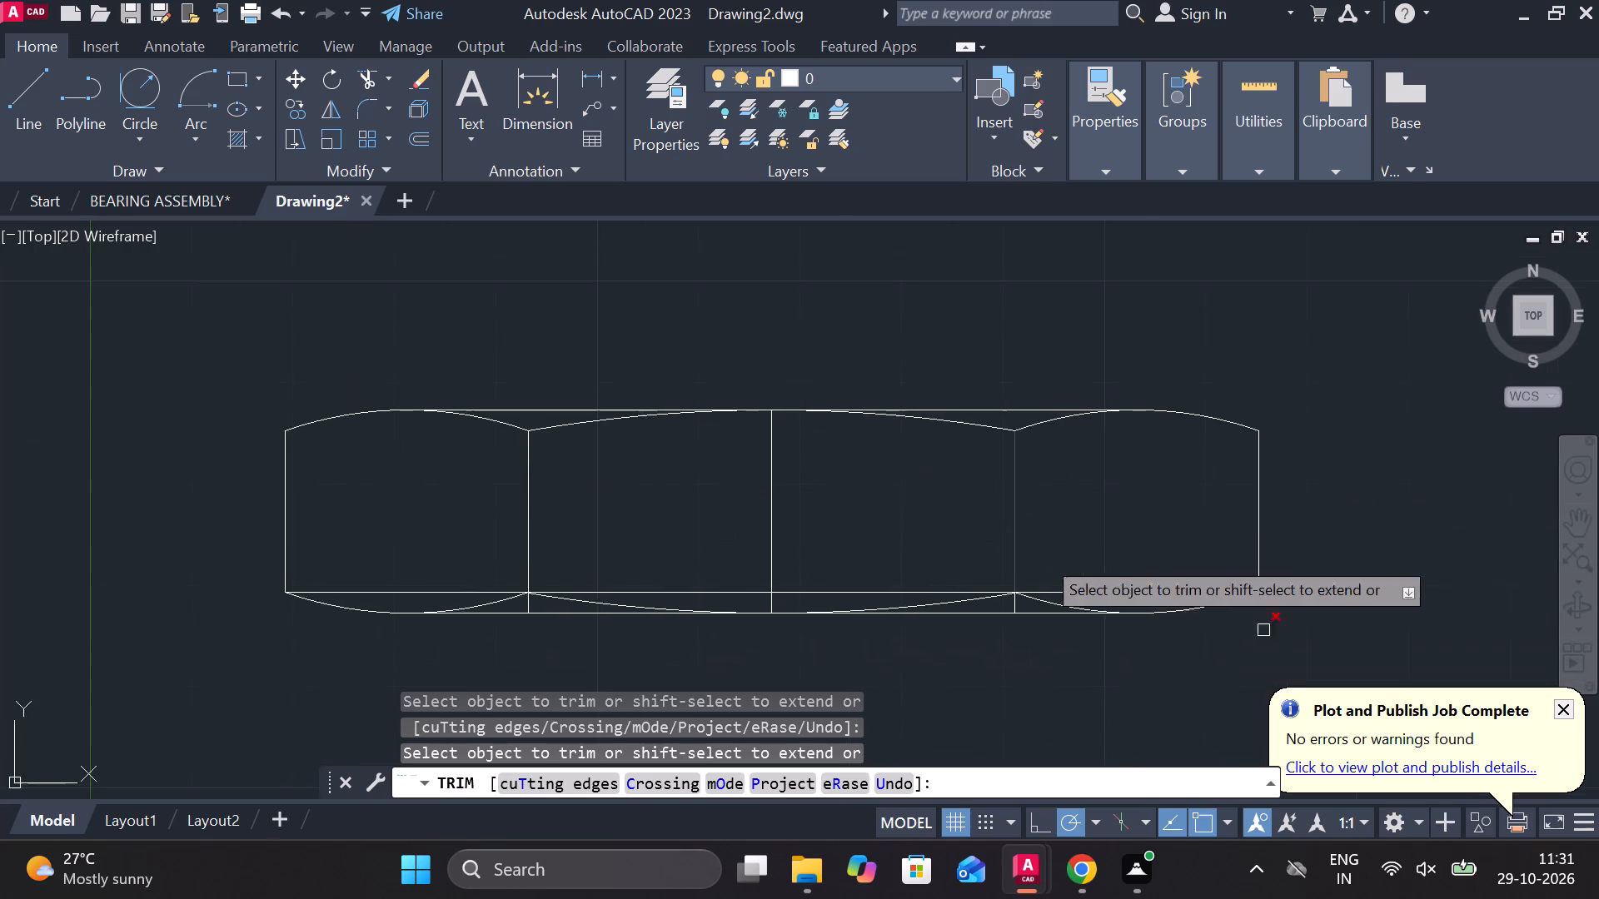
pyautogui.scroll(2, 1050, 574)
pyautogui.click(955, 662)
pyautogui.scroll(-3, 955, 662)
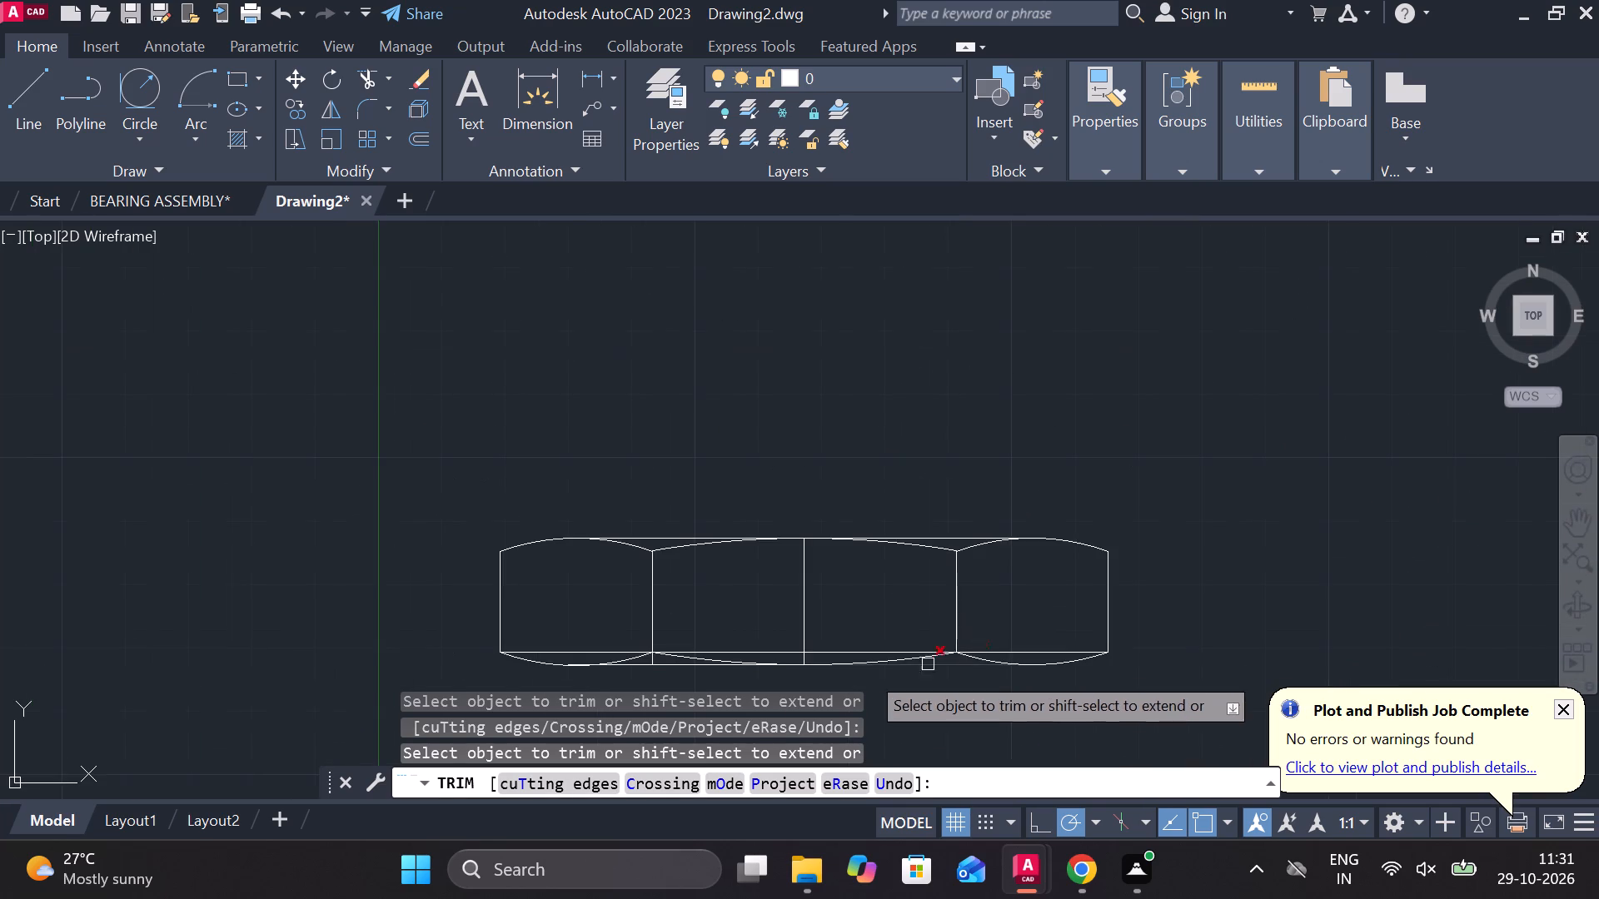
pyautogui.scroll(3, 645, 672)
pyautogui.click(661, 641)
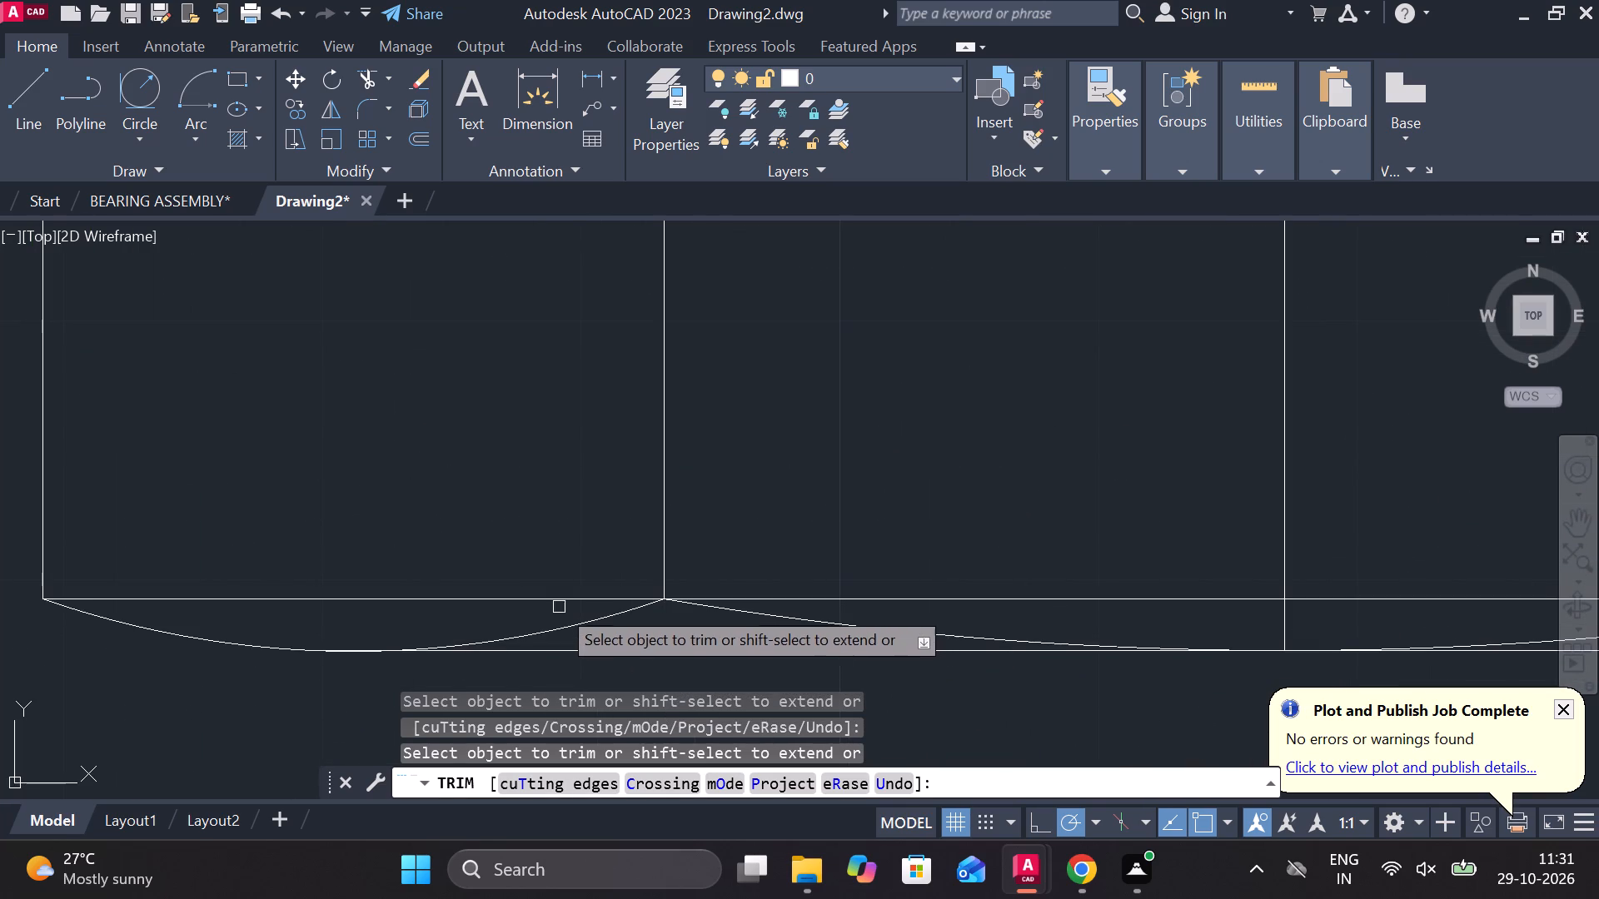
# Trim away the horizontal offset line above the bottom arcs across all four bays.
pyautogui.click(556, 605)
pyautogui.click(824, 603)
pyautogui.scroll(-2, 865, 590)
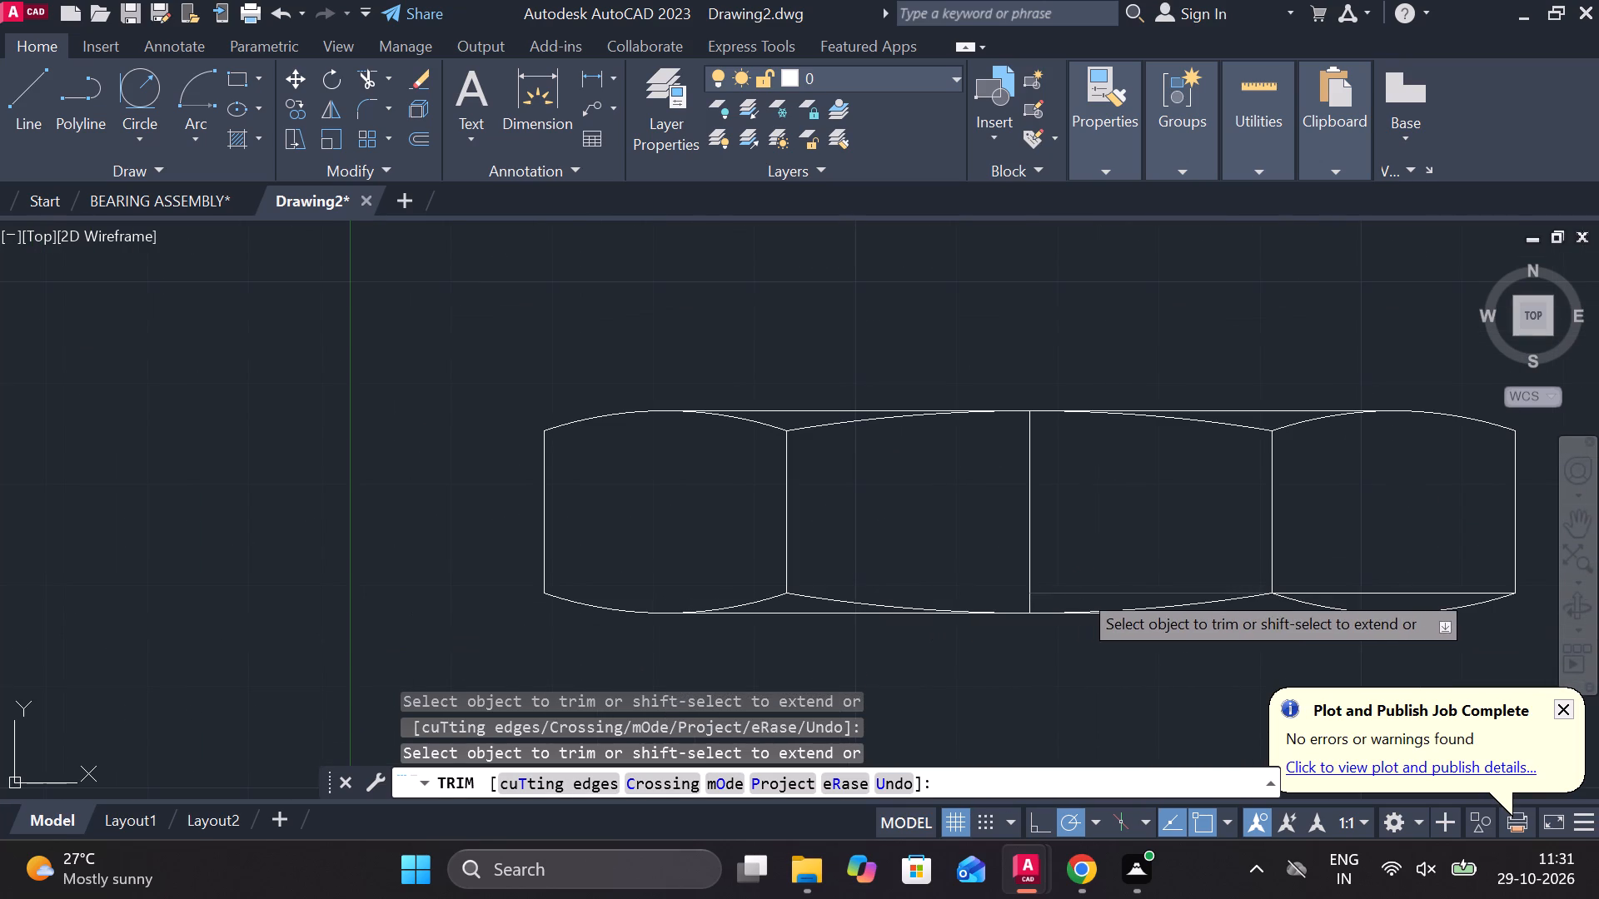
pyautogui.click(1079, 590)
pyautogui.click(1327, 590)
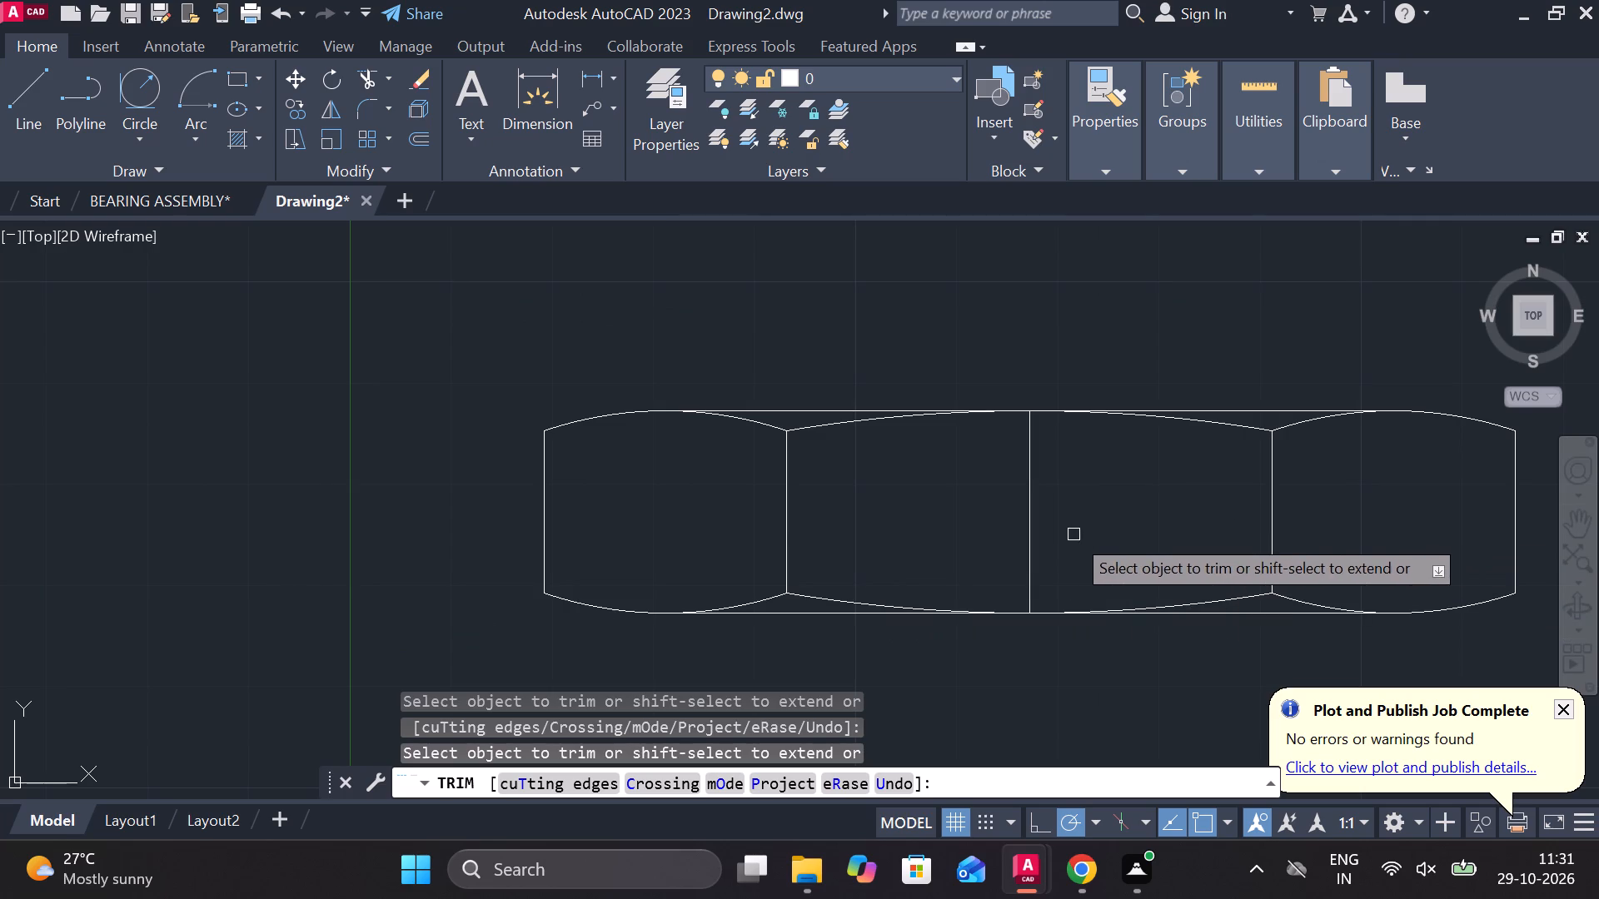
pyautogui.scroll(-2, 764, 525)
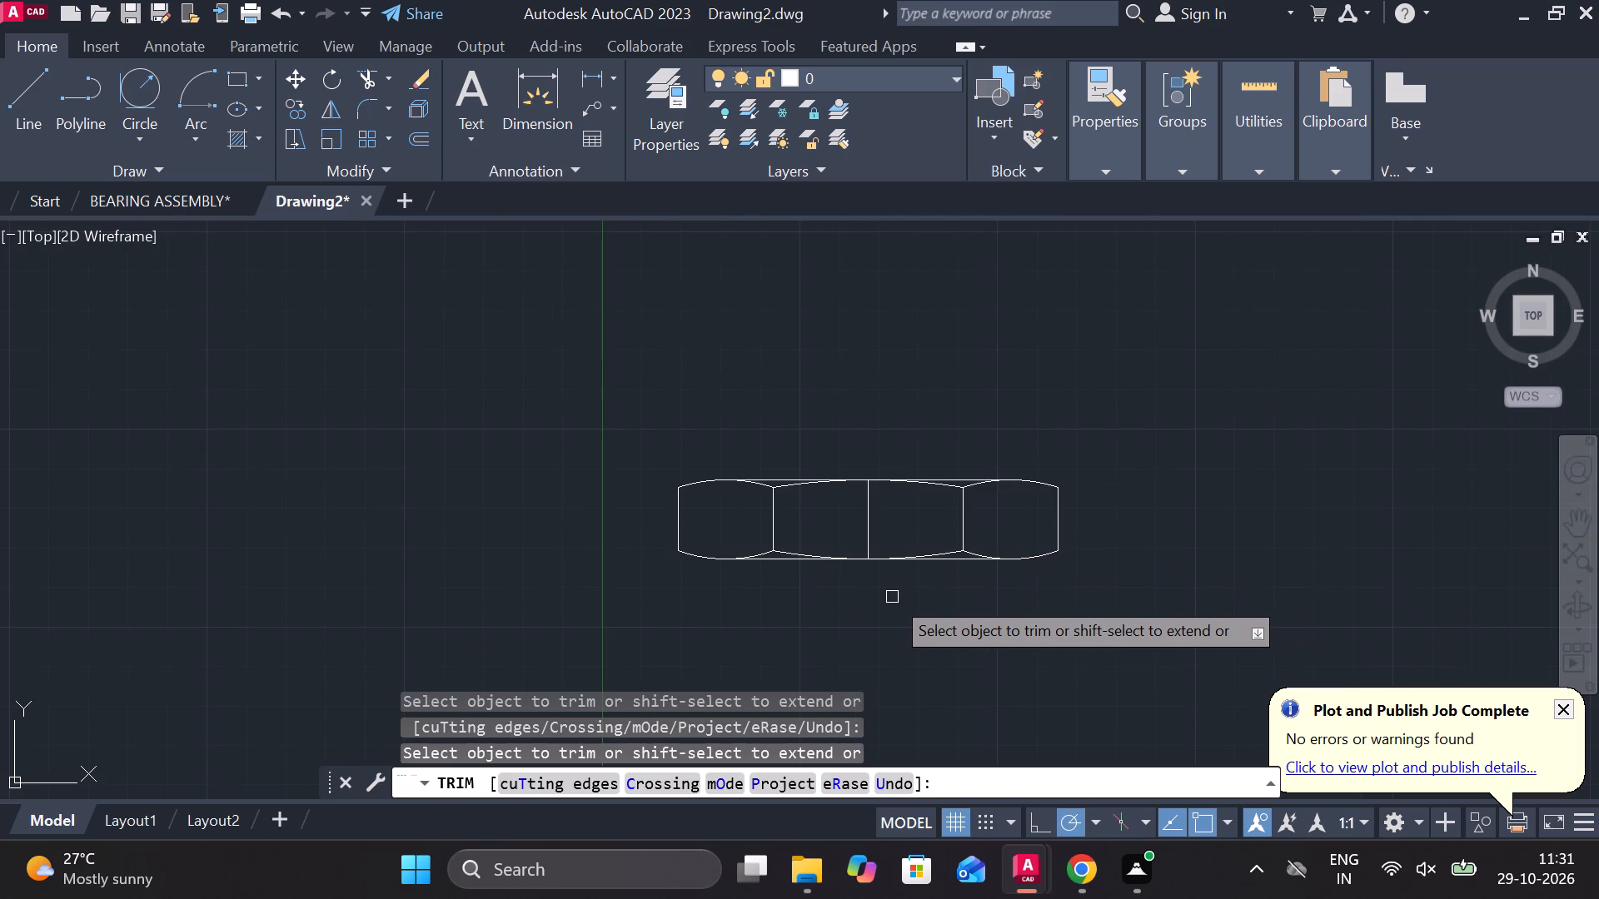
pyautogui.press('Escape')
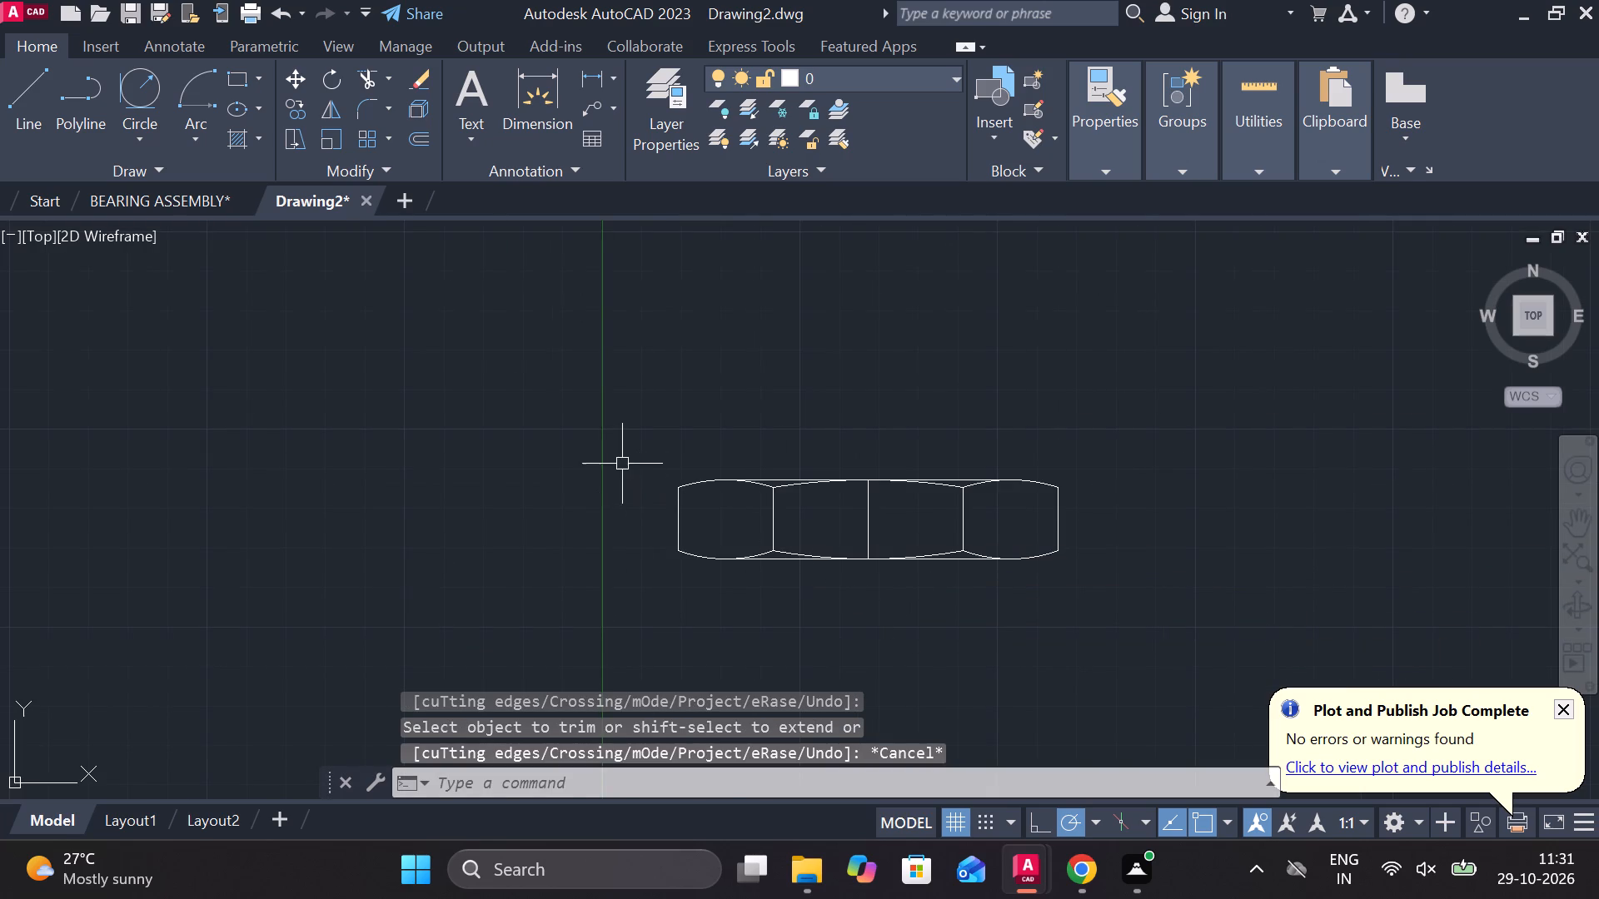
# Copy the complete part view to a spot directly above the original, leaving a gap between them.
pyautogui.click(617, 452)
pyautogui.click(1175, 641)
pyautogui.write('CO')
pyautogui.press('Return')
pyautogui.click(1114, 632)
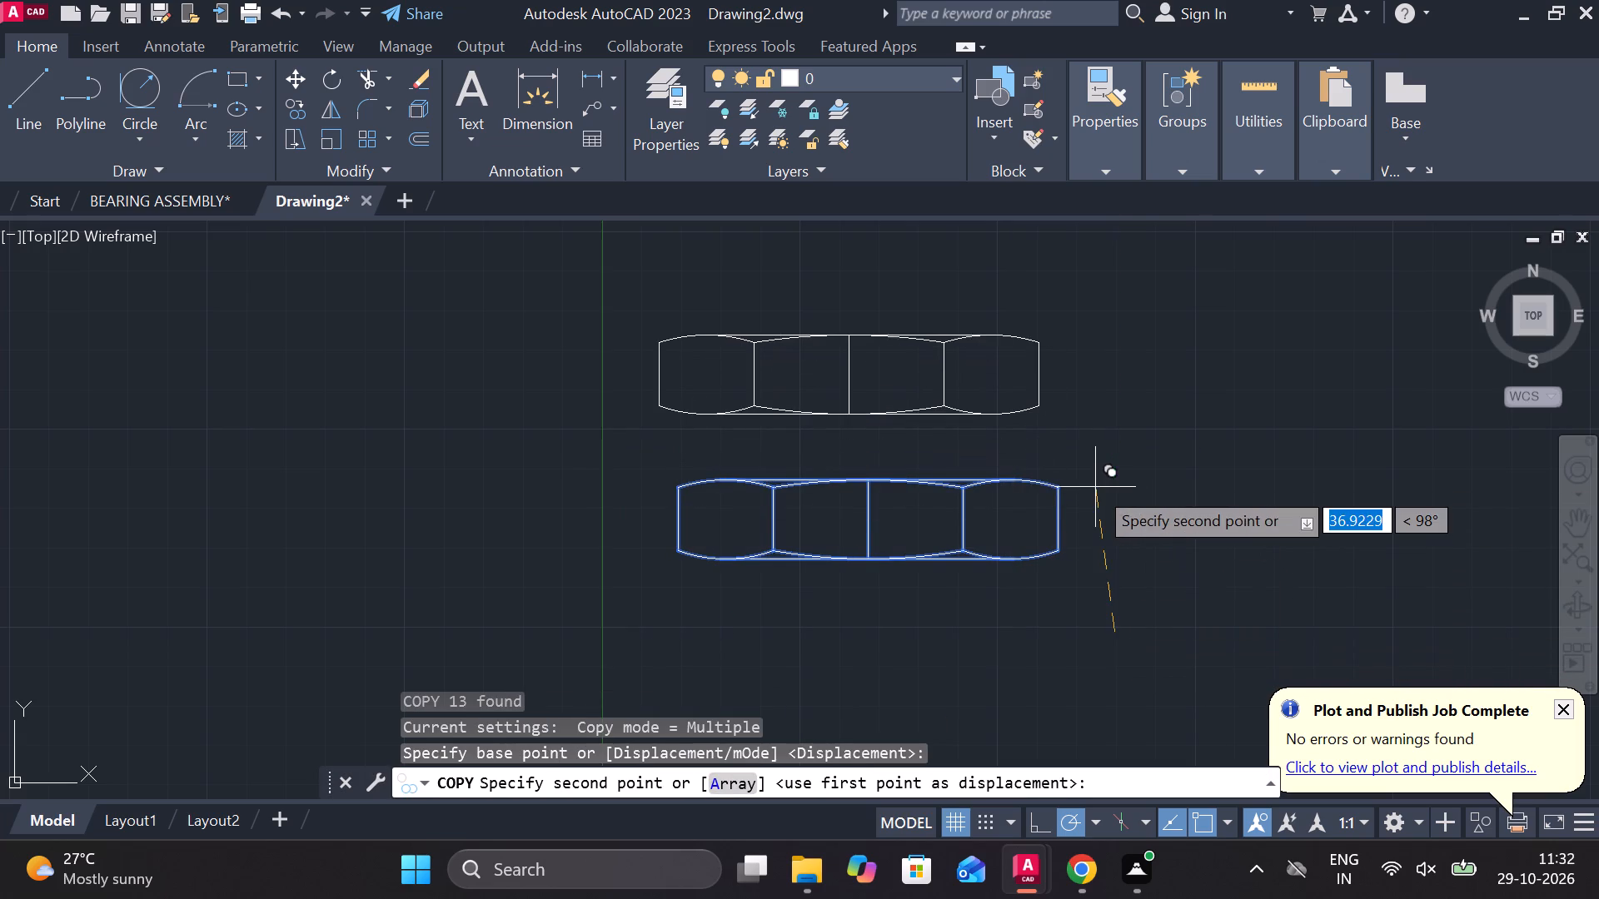
pyautogui.click(1113, 462)
pyautogui.press('Escape')
# Draw a vertical line below the sectional view, aligned with its left edge.
pyautogui.scroll(-2, 1179, 466)
pyautogui.moveTo(1179, 466); pyautogui.dragTo(1120, 466, button='middle')
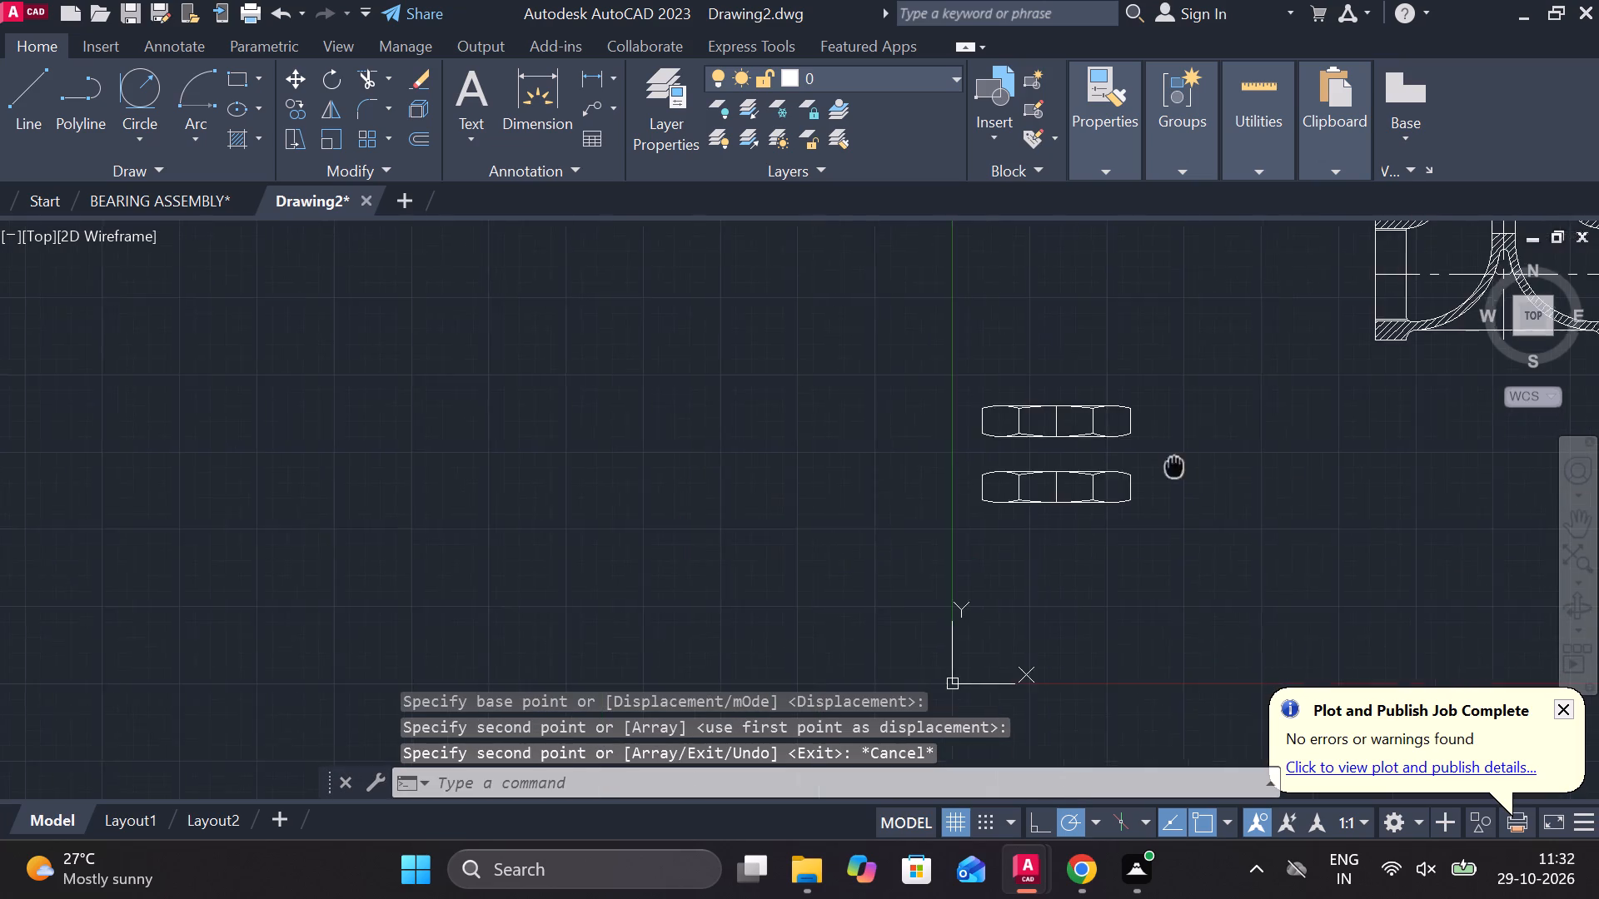
pyautogui.moveTo(1120, 466); pyautogui.dragTo(638, 462, button='middle')
pyautogui.press('l')
pyautogui.press('Return')
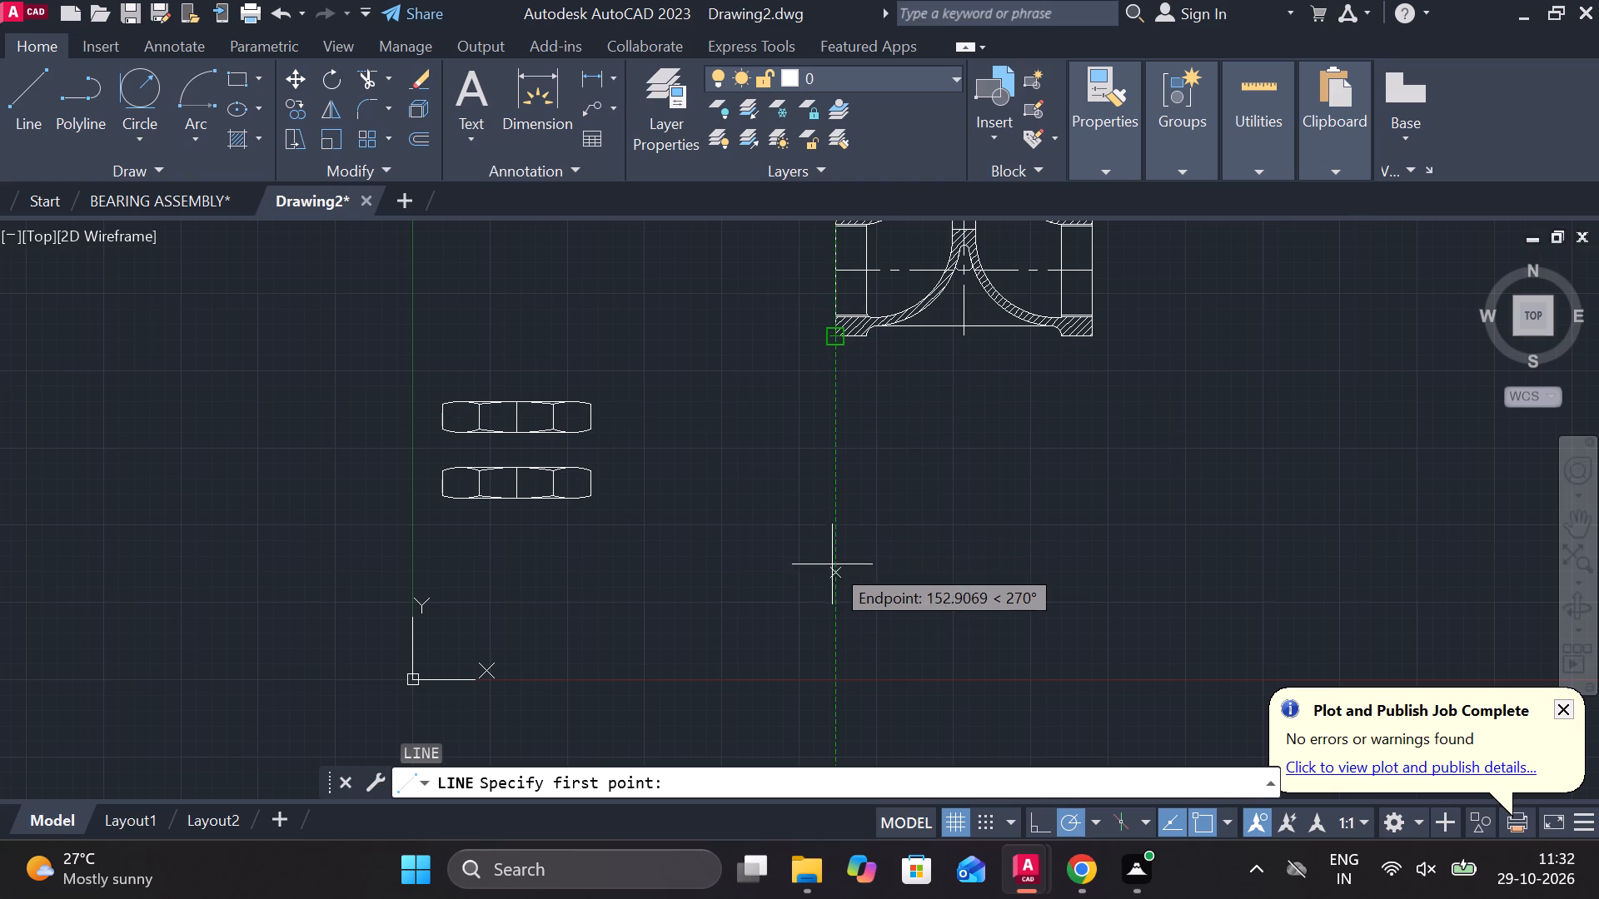
pyautogui.click(837, 523)
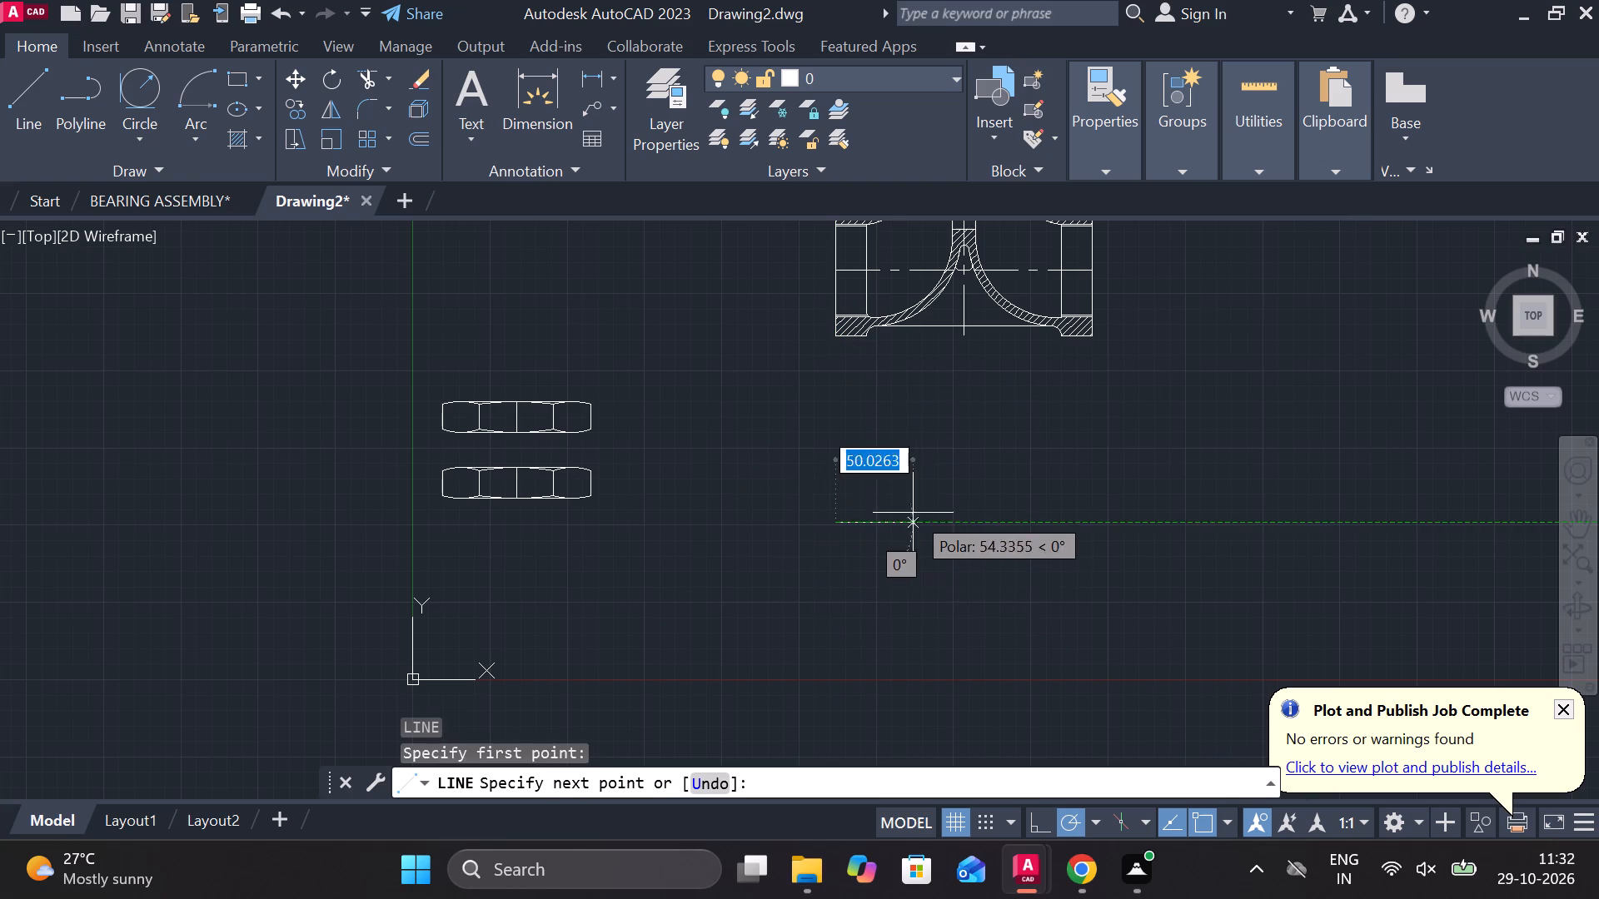
pyautogui.click(834, 362)
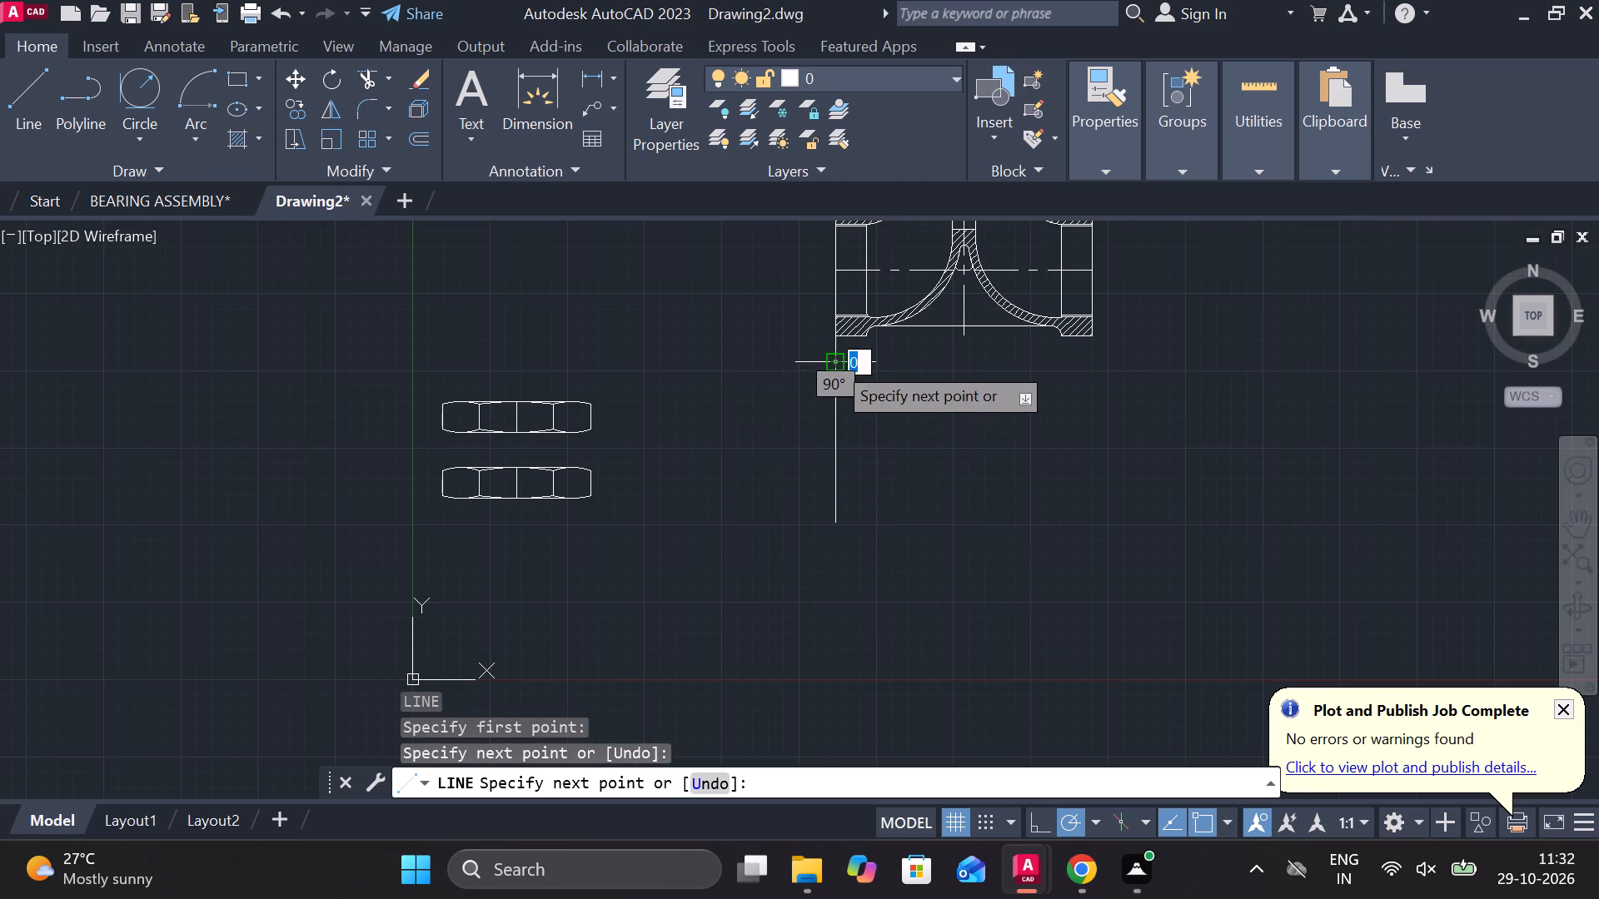
pyautogui.press('Escape')
# Rotate both part views a quarter turn about a point just right of the upper one so they stand upright.
pyautogui.scroll(1, 886, 479)
pyautogui.middleClick(866, 525)
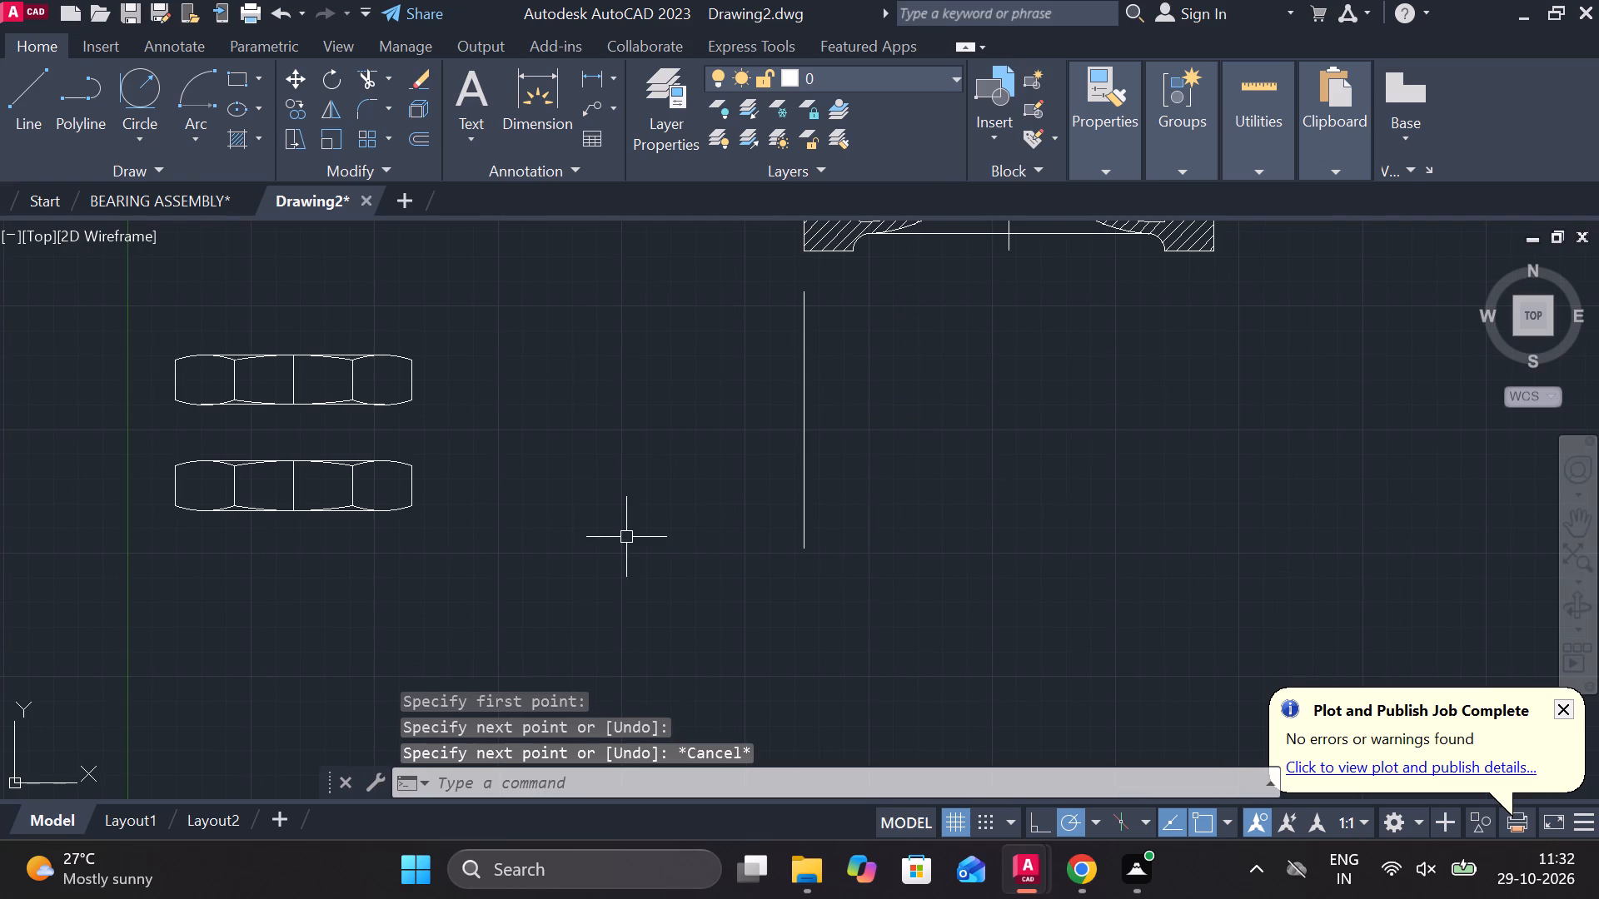
pyautogui.moveTo(616, 533); pyautogui.dragTo(944, 613, button='middle')
pyautogui.click(446, 385)
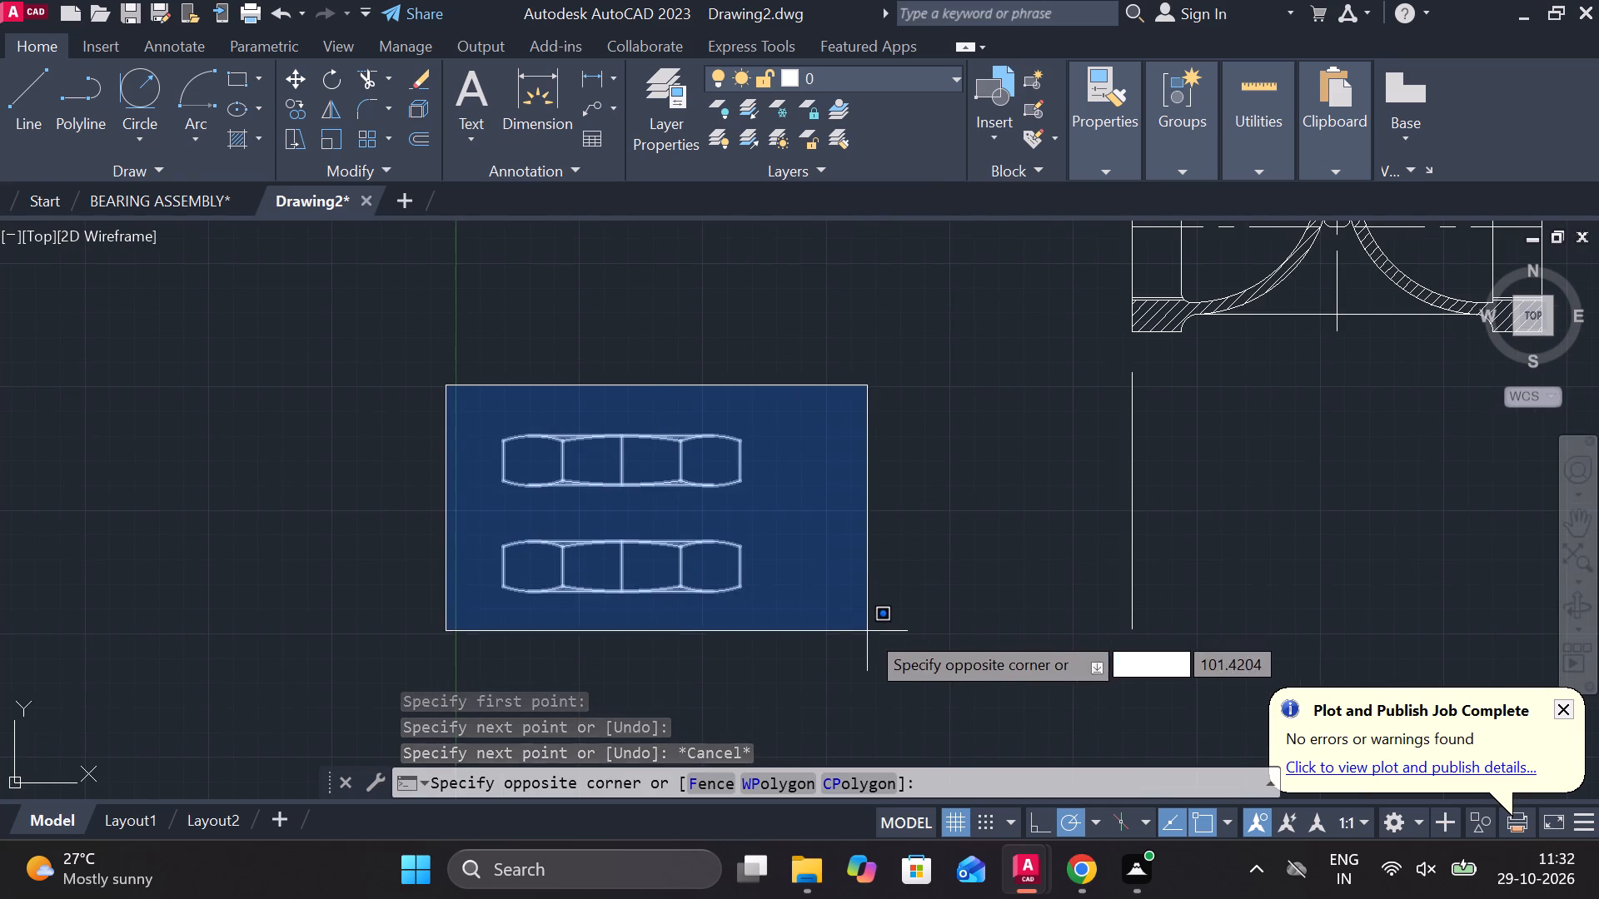
pyautogui.click(867, 631)
pyautogui.click(336, 83)
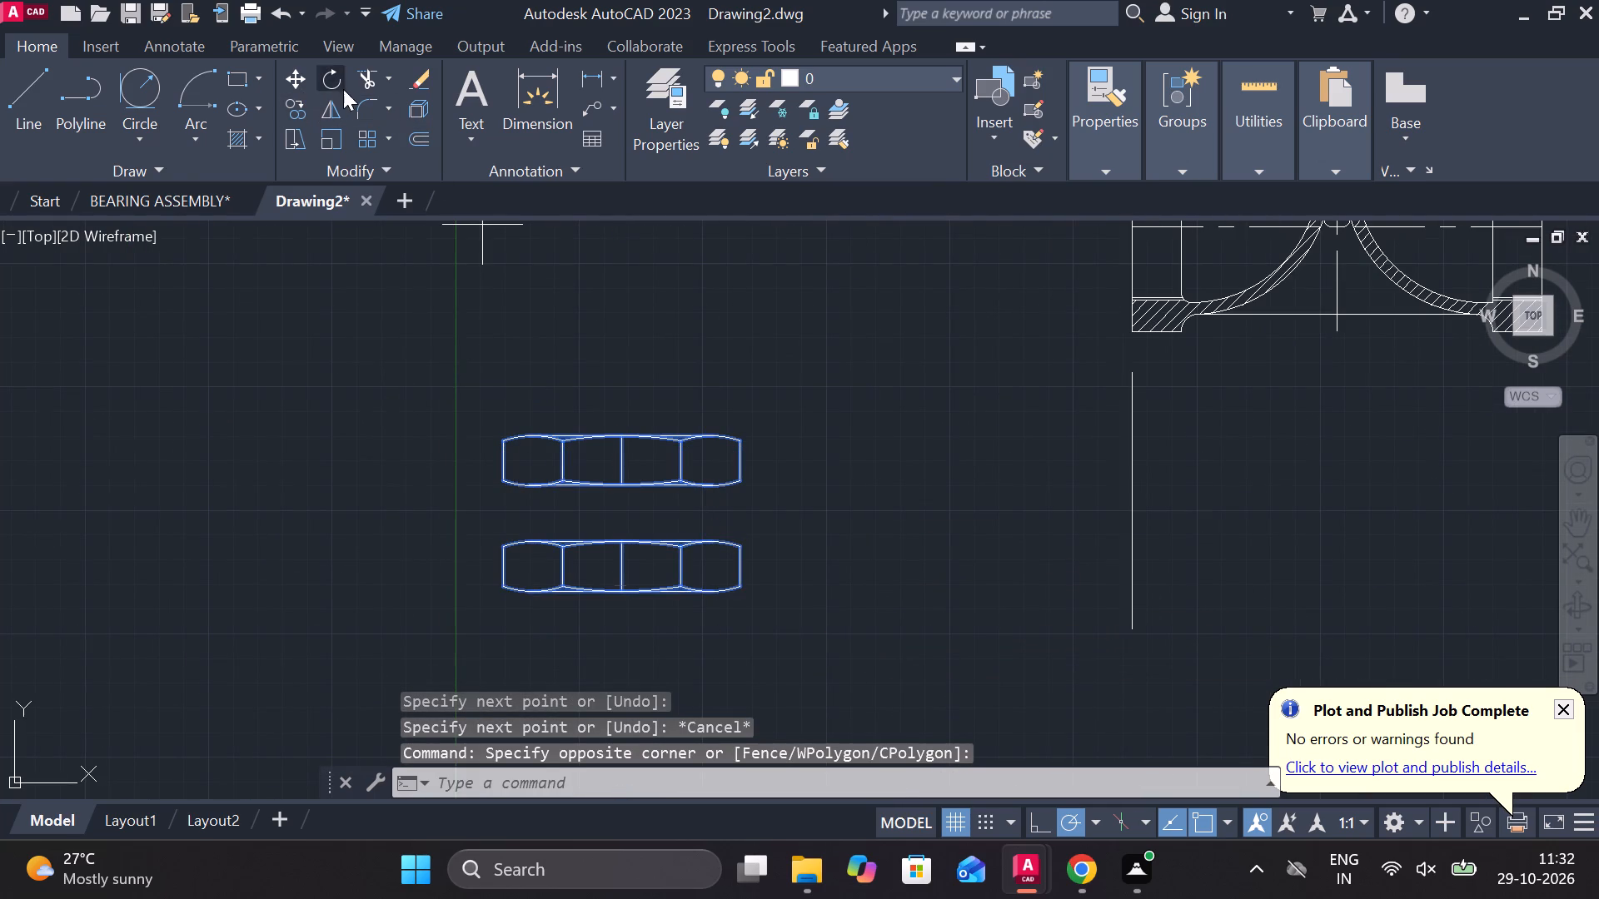
pyautogui.click(770, 429)
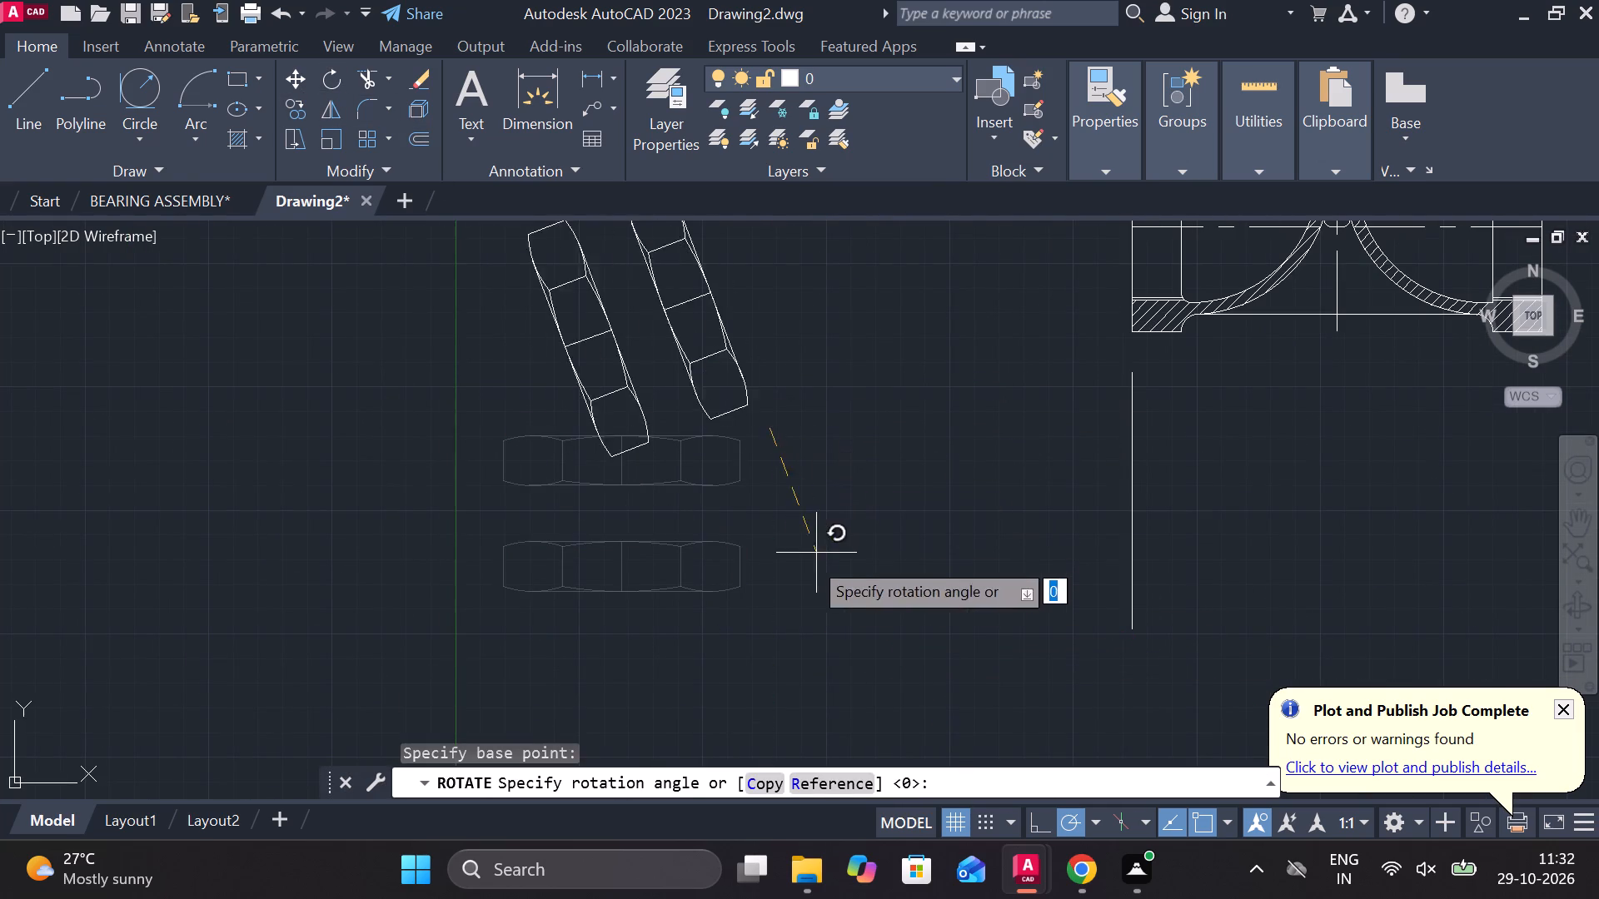
pyautogui.click(760, 567)
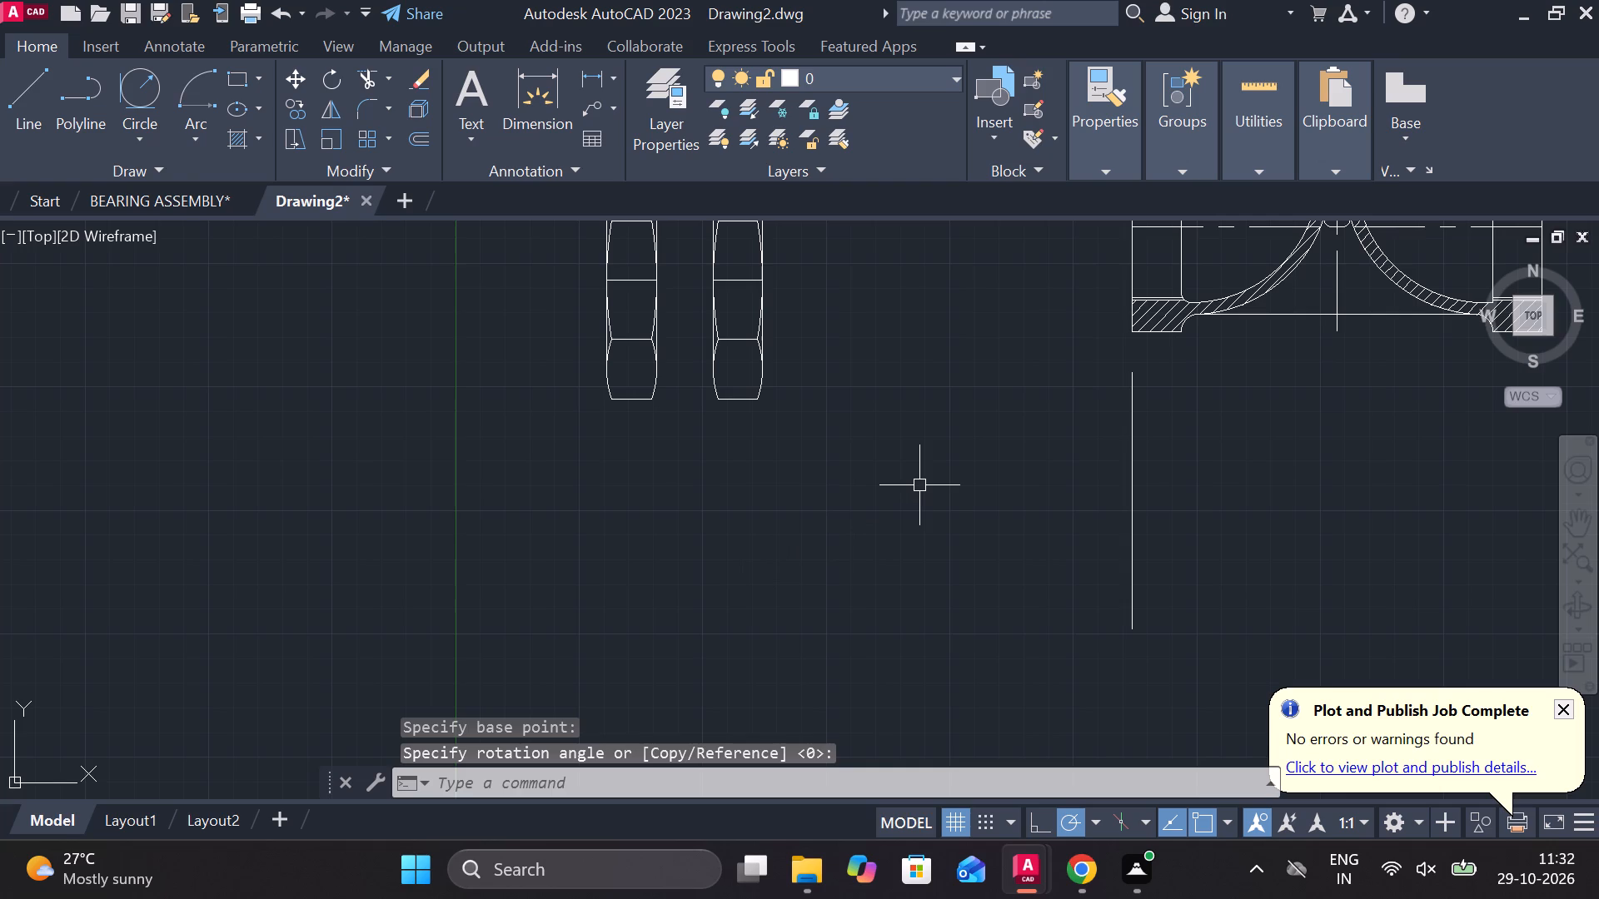
# Move the right-hand upright part view by its right-side midpoint to the open area left of the new vertical line.
pyautogui.moveTo(929, 485); pyautogui.dragTo(915, 610, button='middle')
pyautogui.click(677, 244)
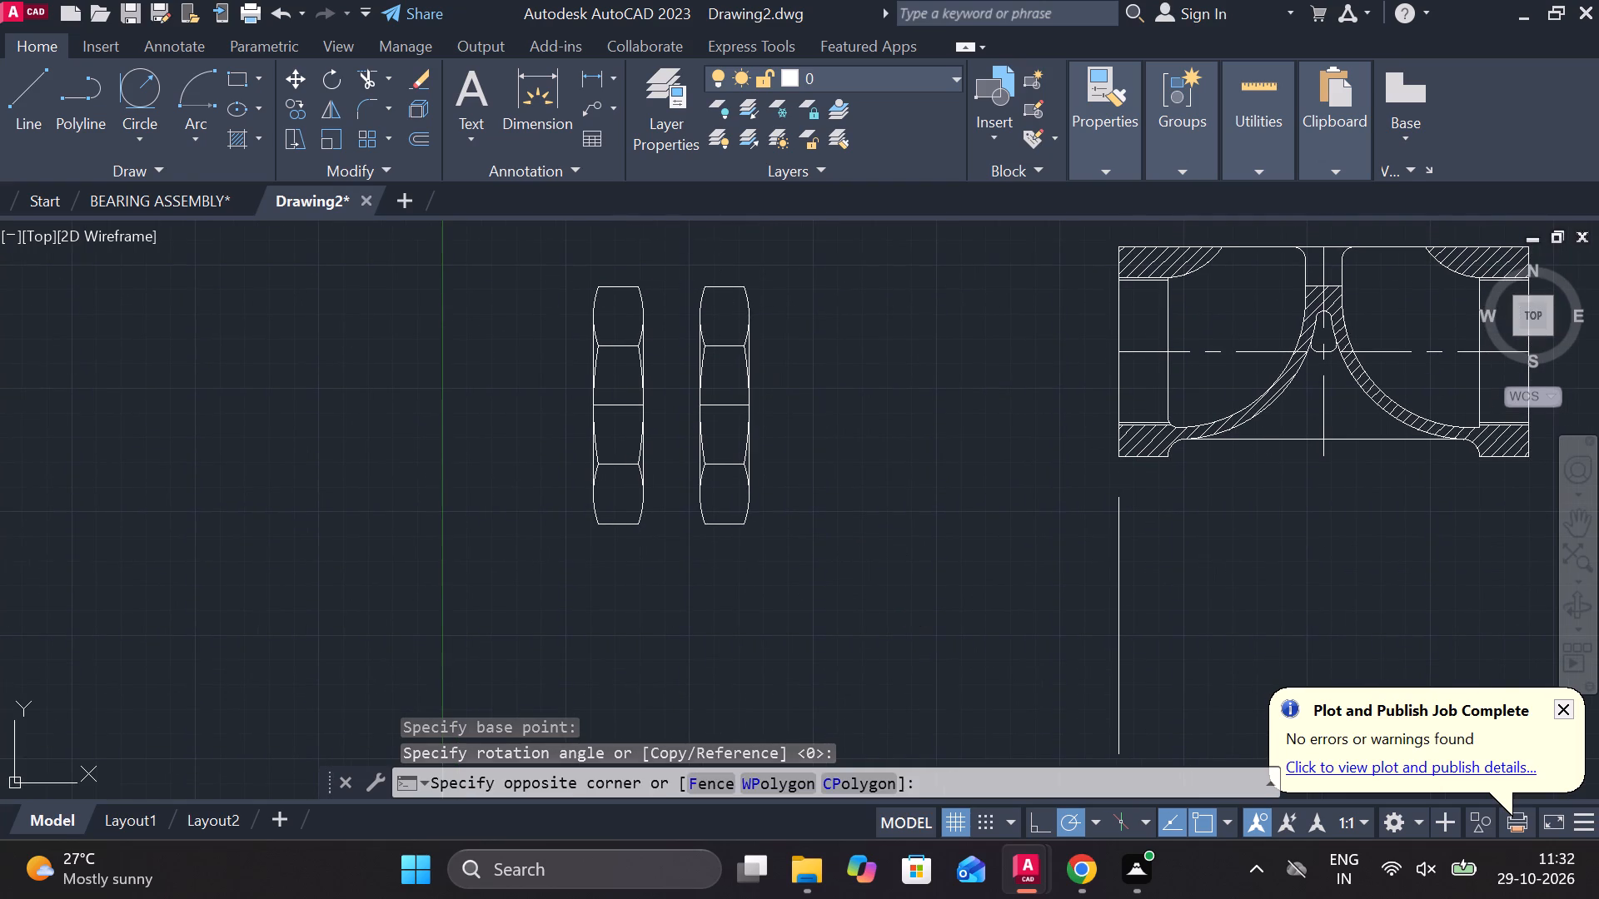
pyautogui.click(843, 566)
pyautogui.press('m')
pyautogui.press('Return')
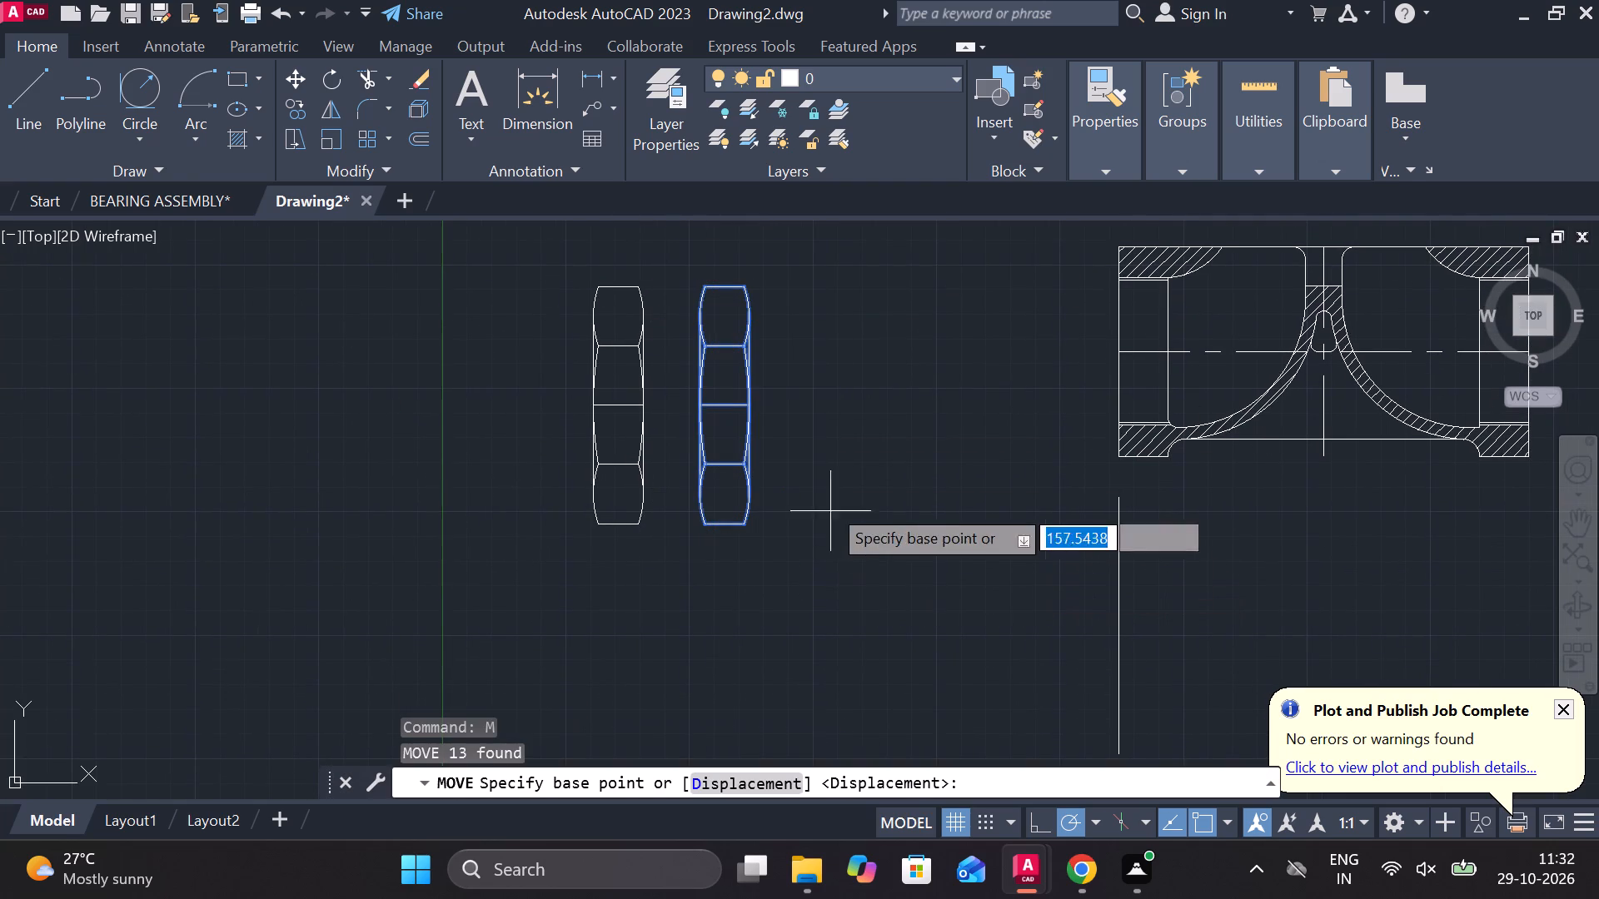
pyautogui.click(751, 402)
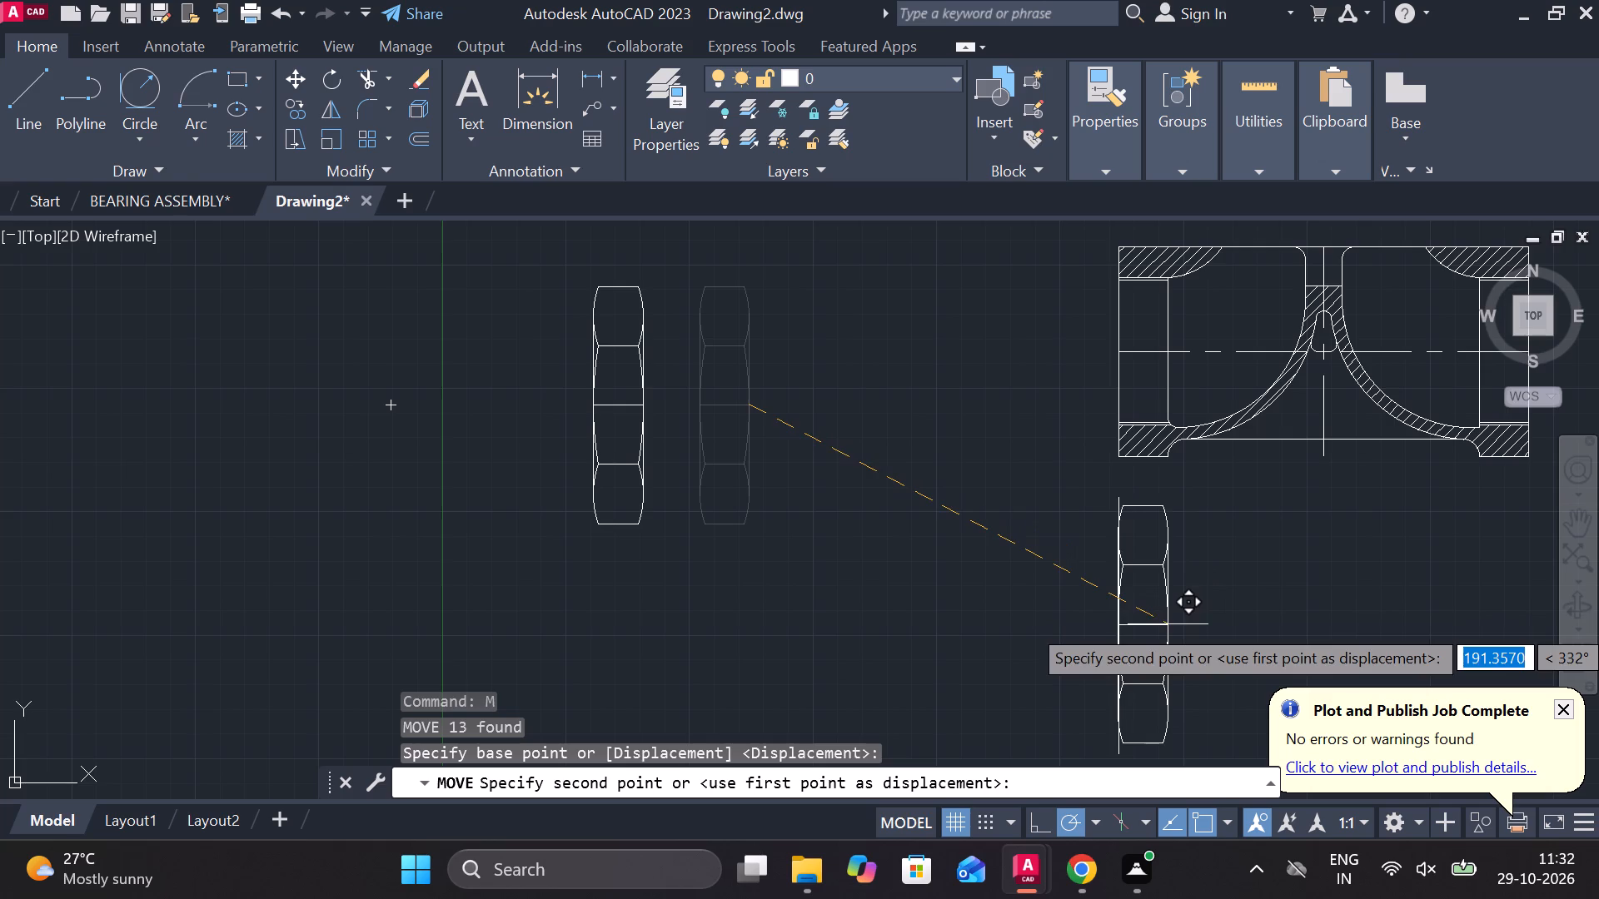
pyautogui.click(934, 578)
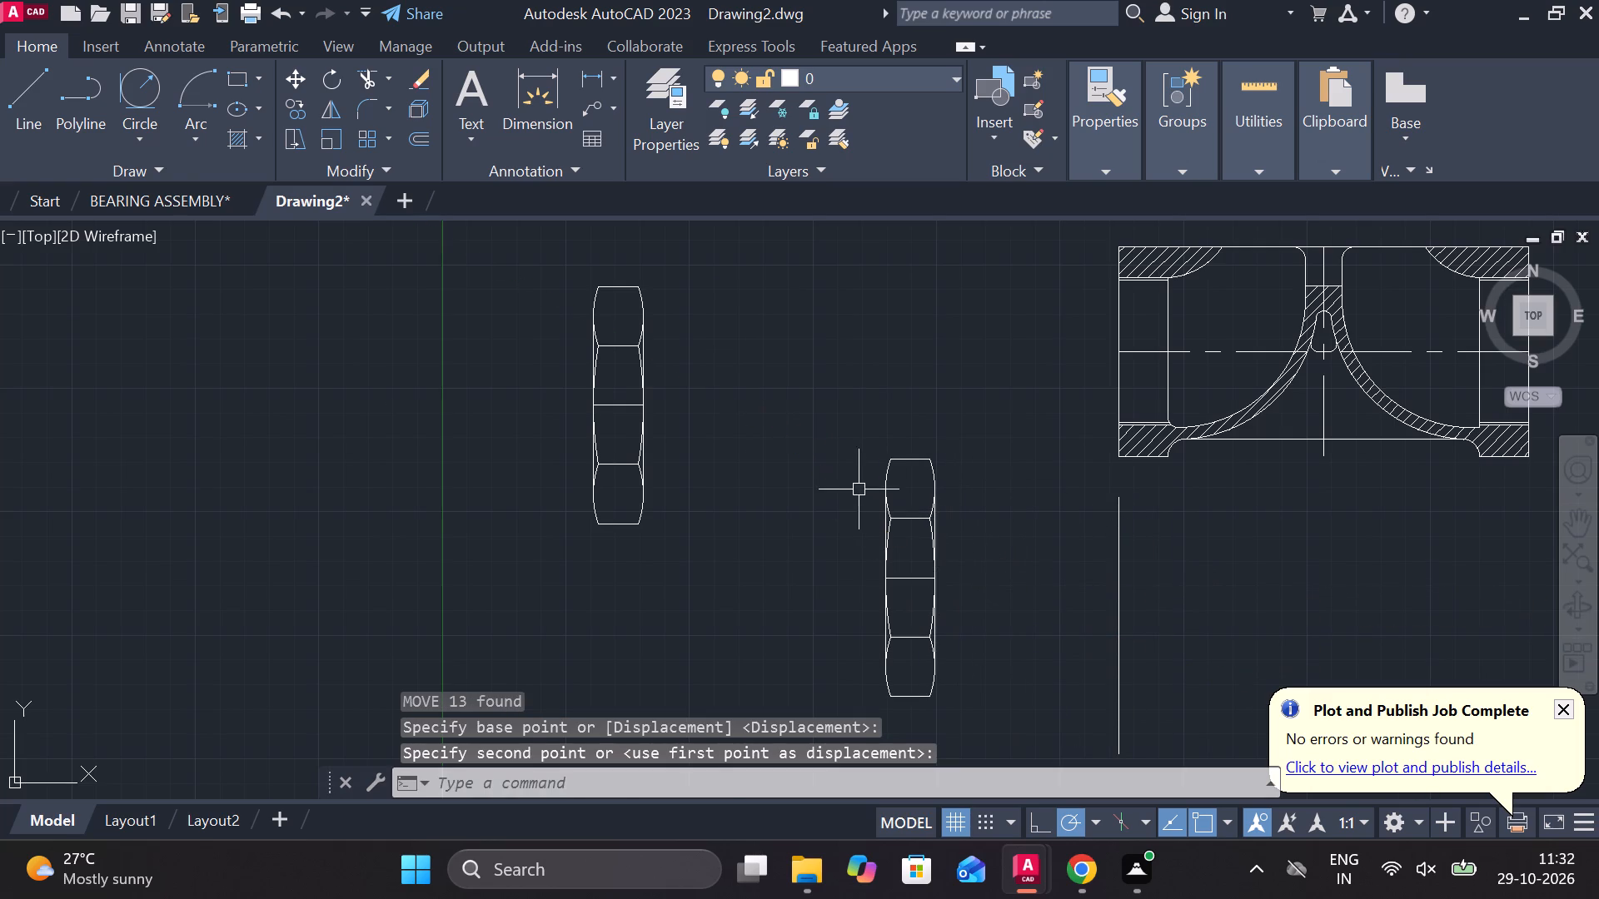
# Move the upright part view nearest the sectional view by its left-side midpoint onto the midpoint of the vertical line below the section.
pyautogui.click(837, 440)
pyautogui.click(984, 705)
pyautogui.press('m')
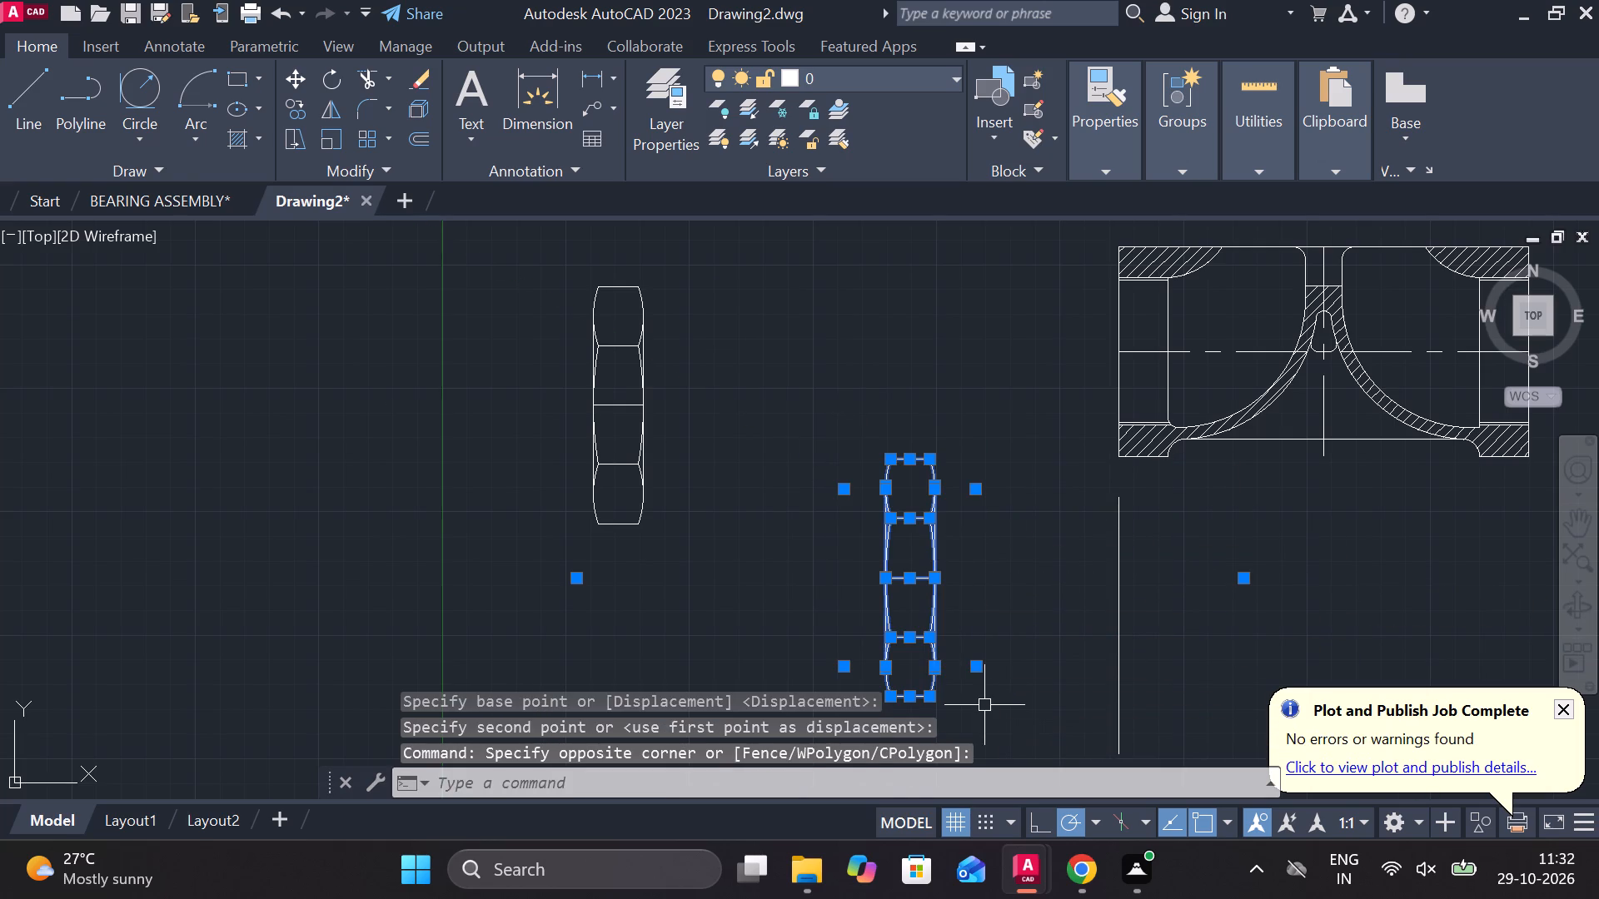
pyautogui.press('Return')
pyautogui.click(878, 575)
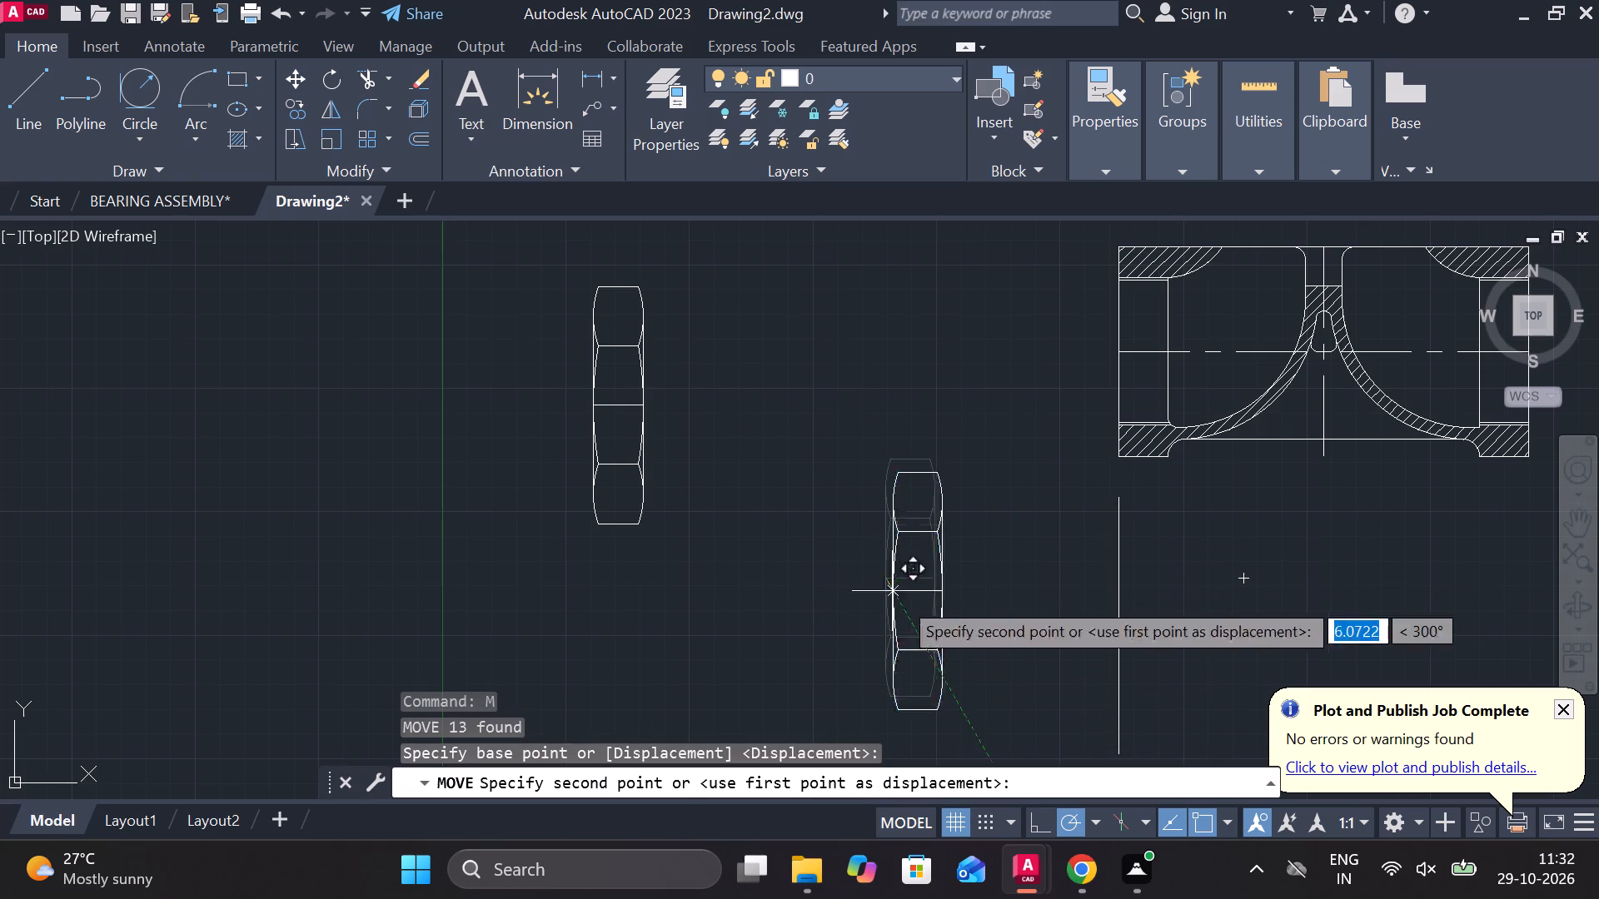
pyautogui.moveTo(1109, 613); pyautogui.dragTo(969, 549, button='middle')
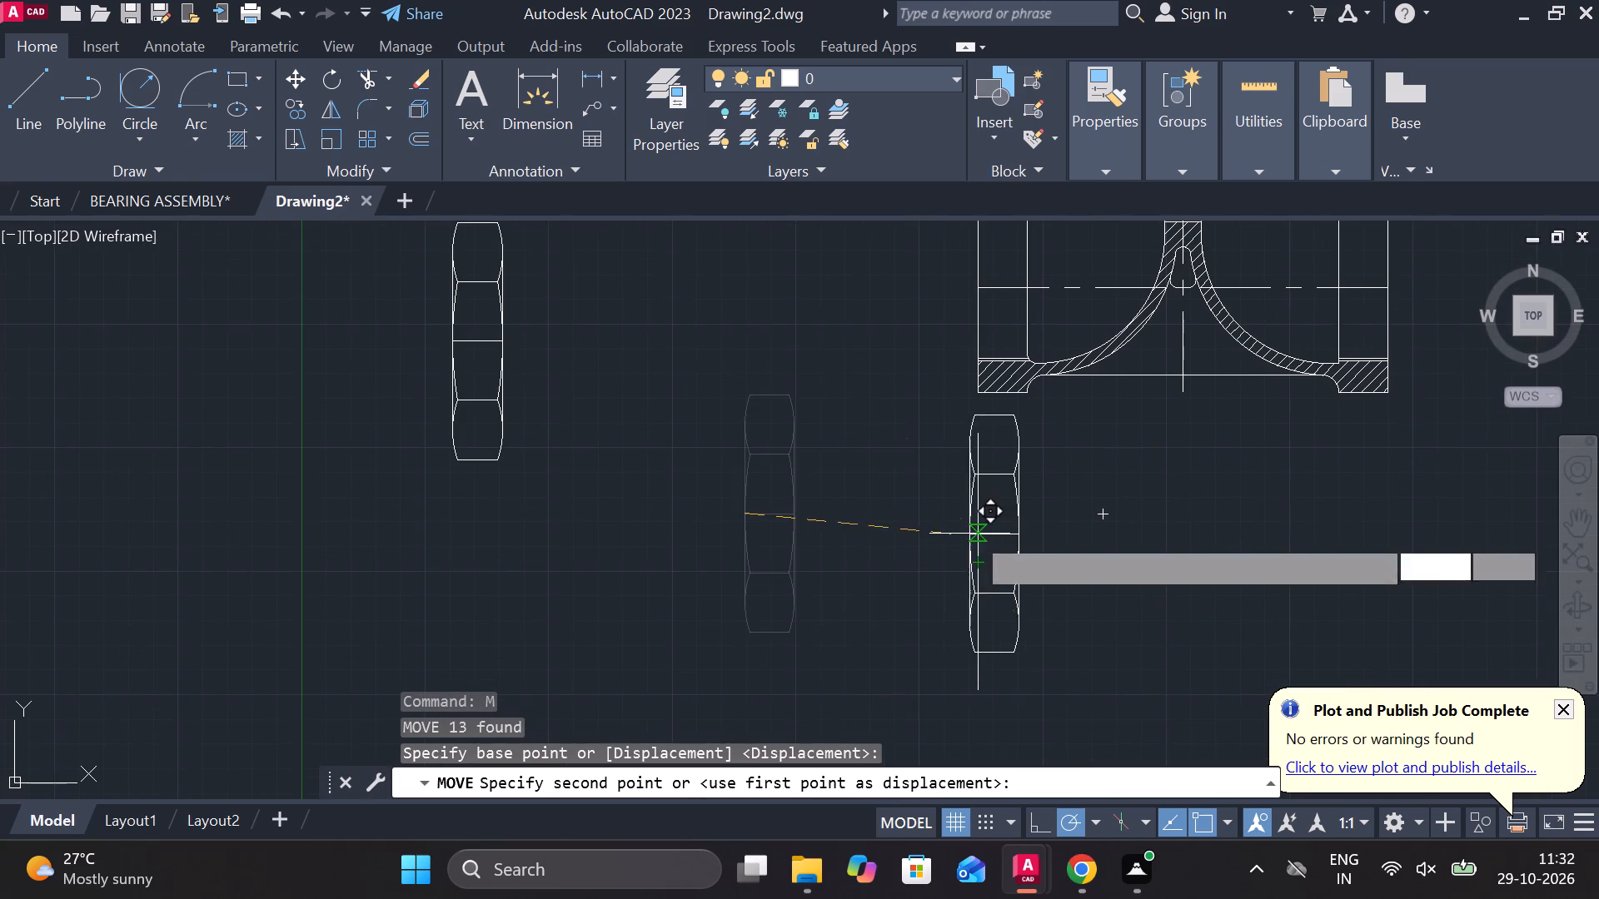
pyautogui.scroll(2, 983, 534)
pyautogui.scroll(-1, 1001, 595)
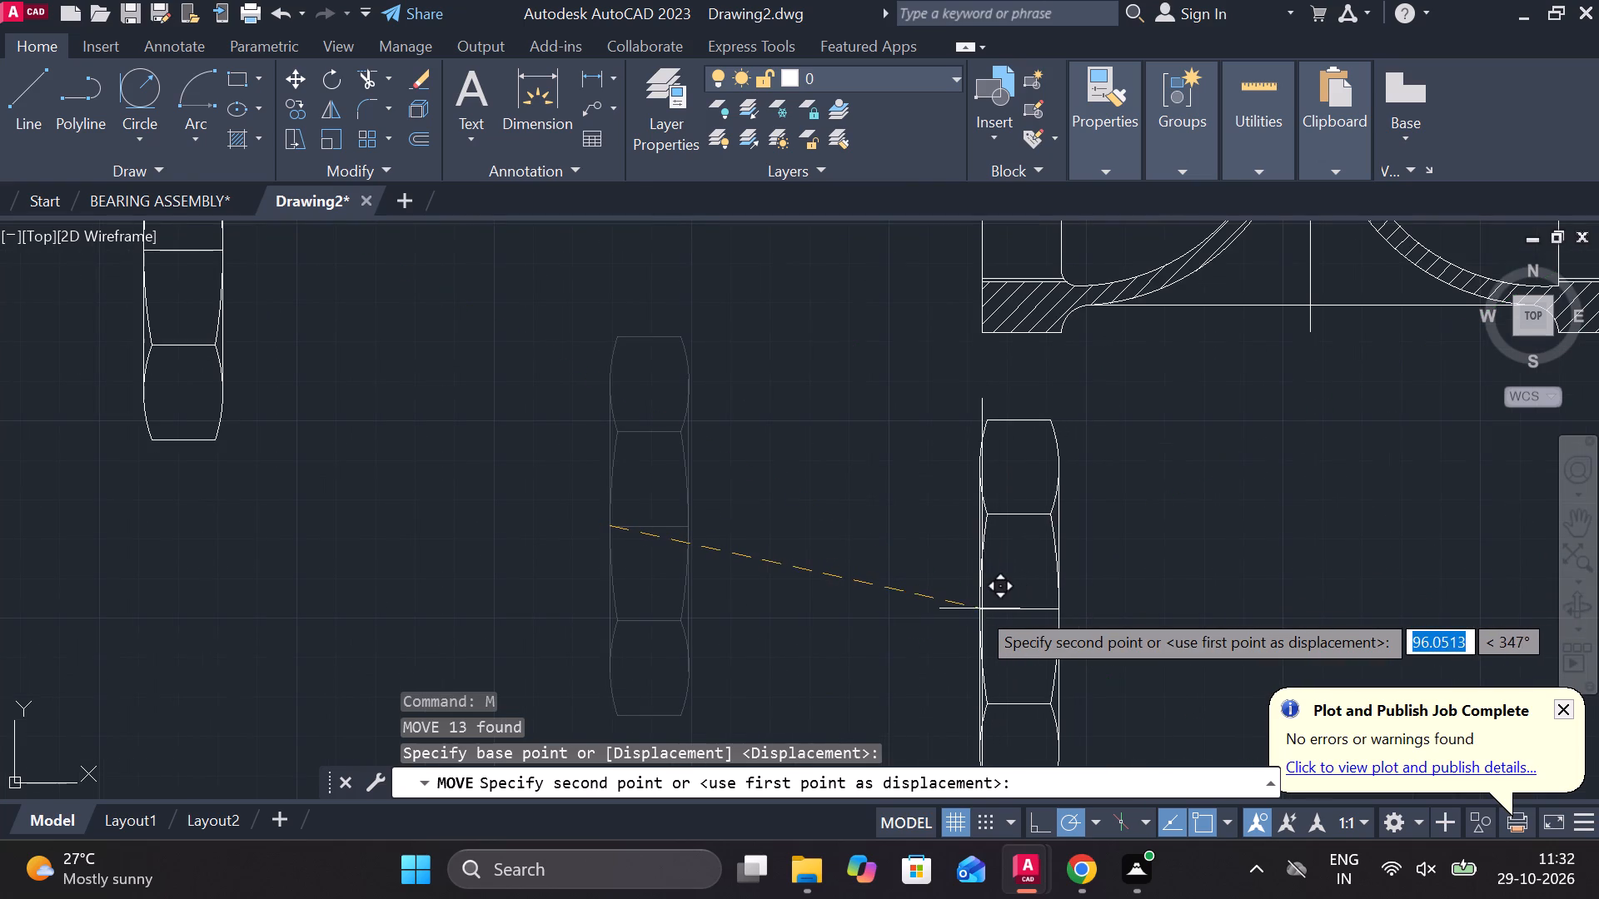
pyautogui.click(978, 608)
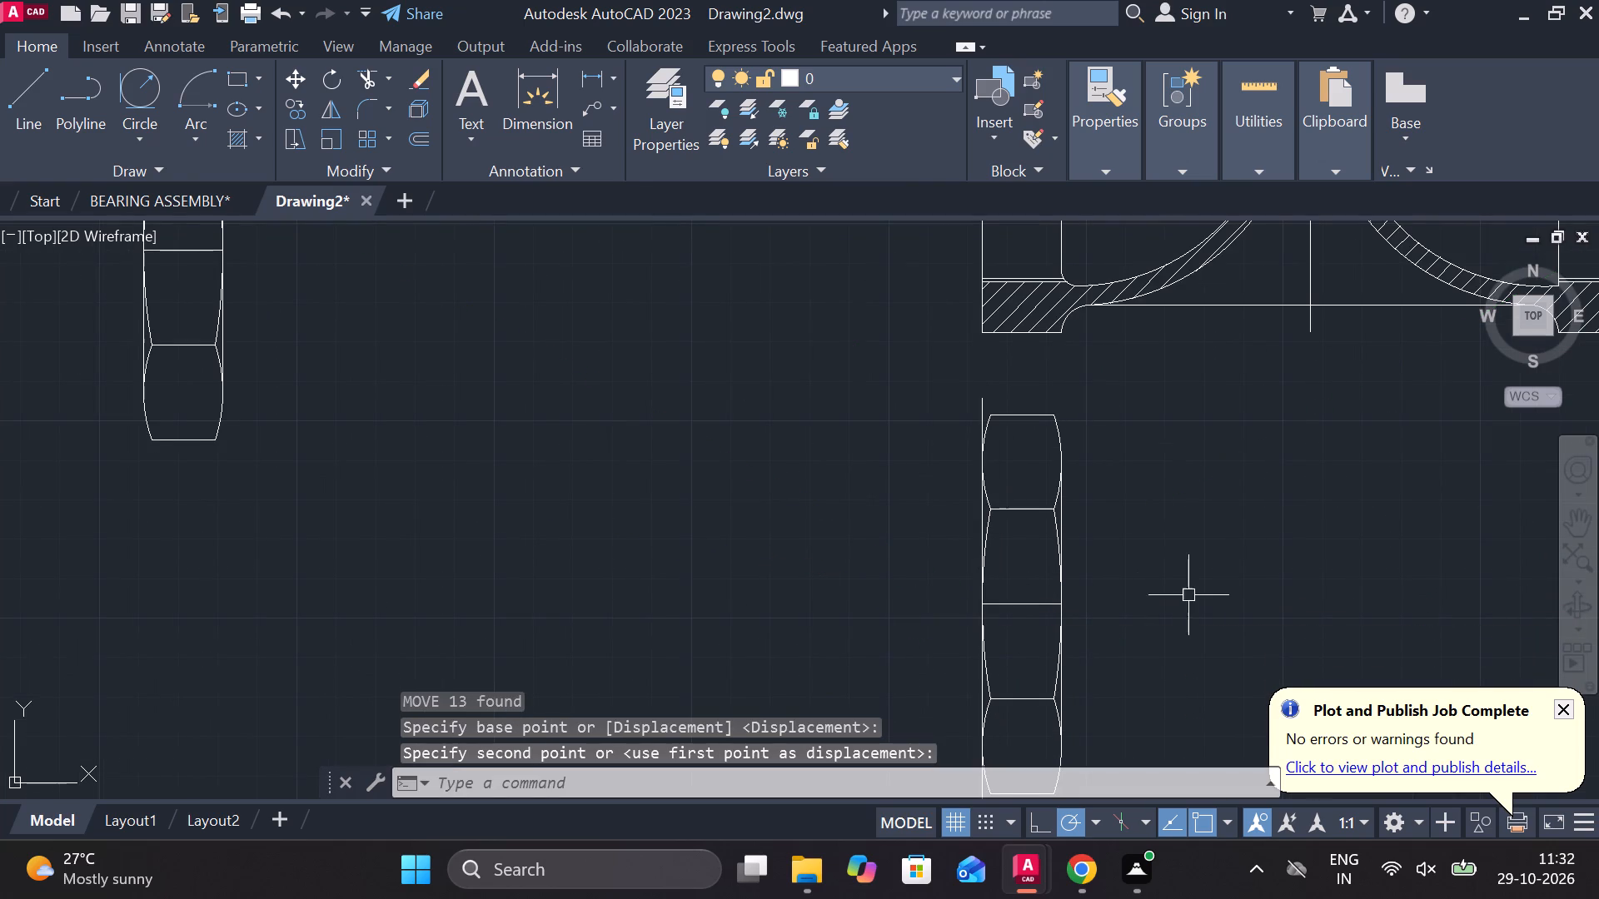
# Erase the vertical guide line running along the left side of the moved part view.
pyautogui.moveTo(1190, 594); pyautogui.dragTo(1118, 499, button='middle')
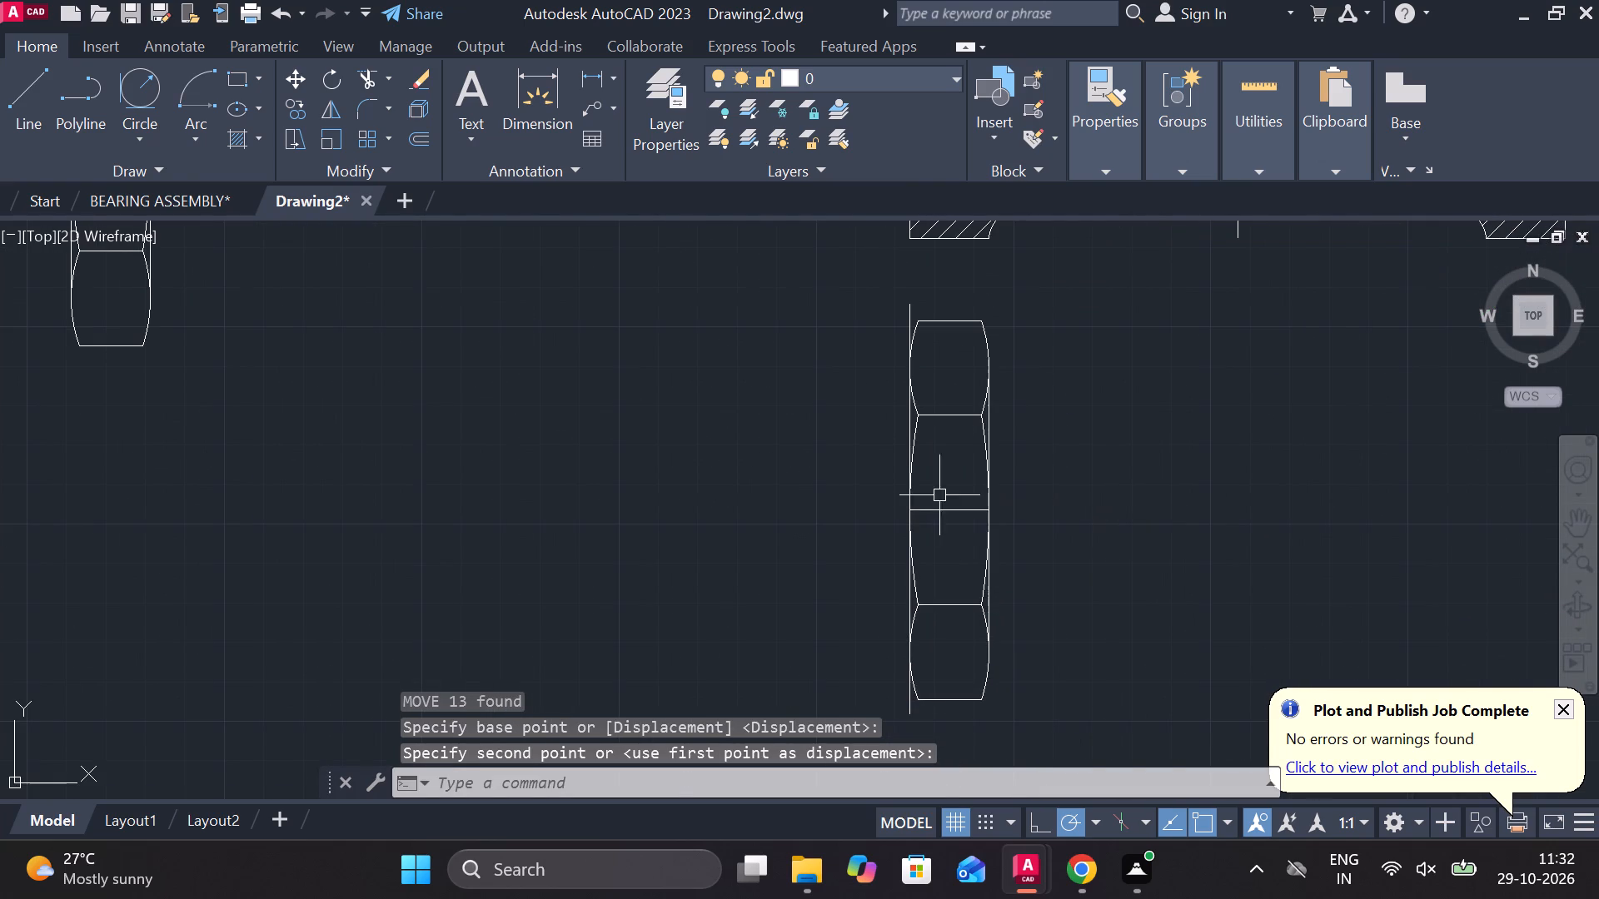
pyautogui.click(905, 307)
pyautogui.write('E')
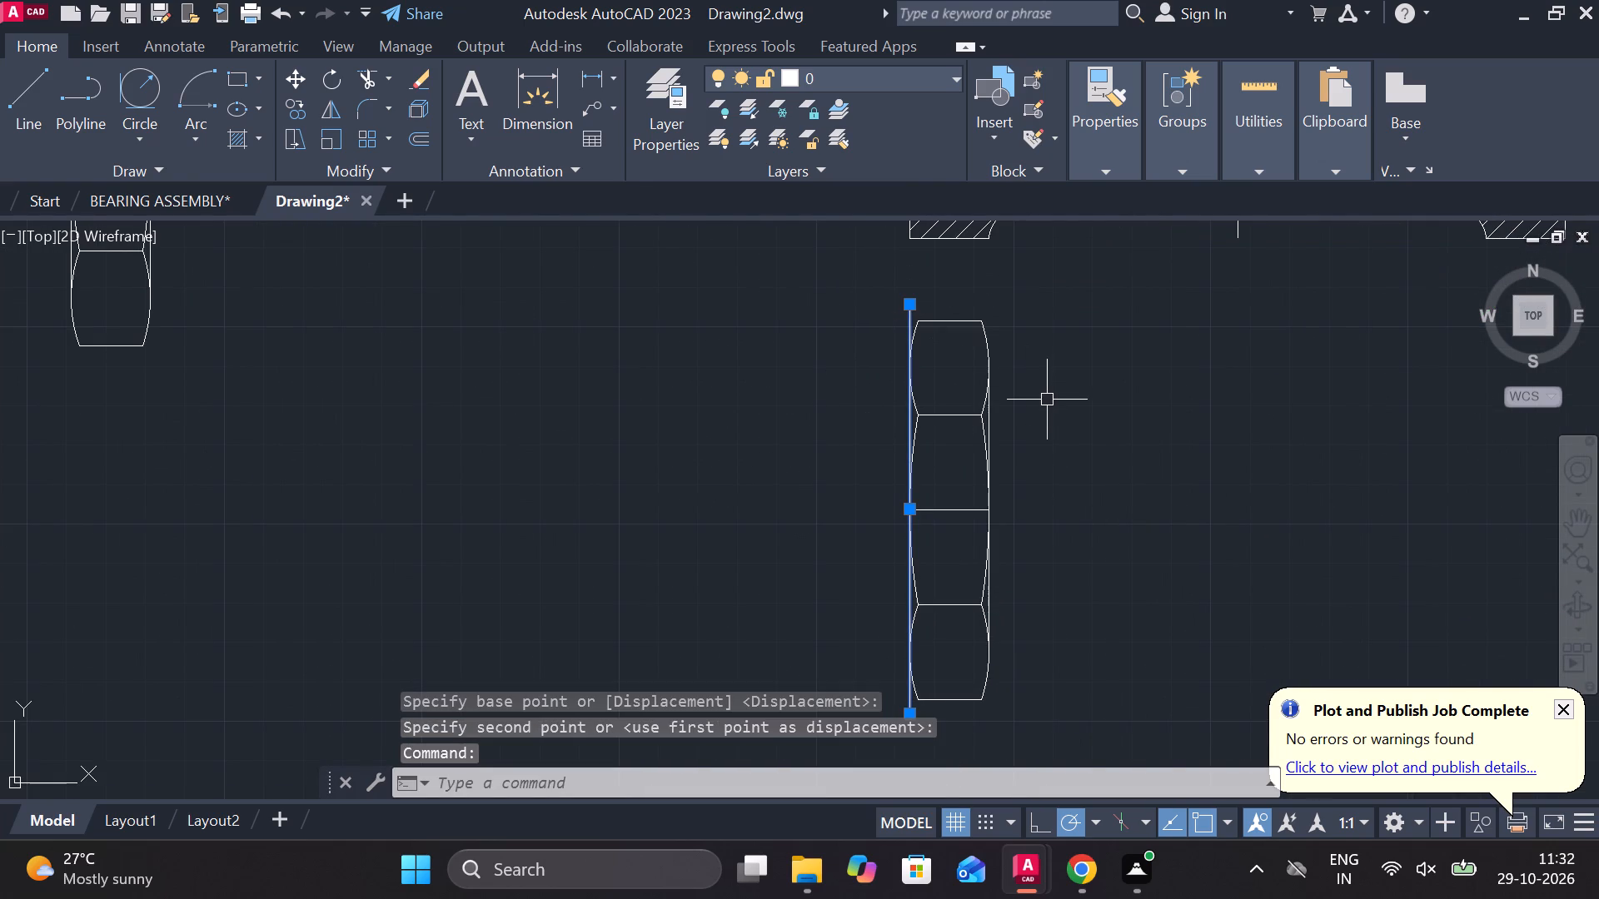
pyautogui.press('space')
# Copy the upright part view below the section 146 units horizontally to the right, toward the section's right edge.
pyautogui.scroll(-2, 1049, 476)
pyautogui.moveTo(1039, 492); pyautogui.dragTo(844, 492, button='middle')
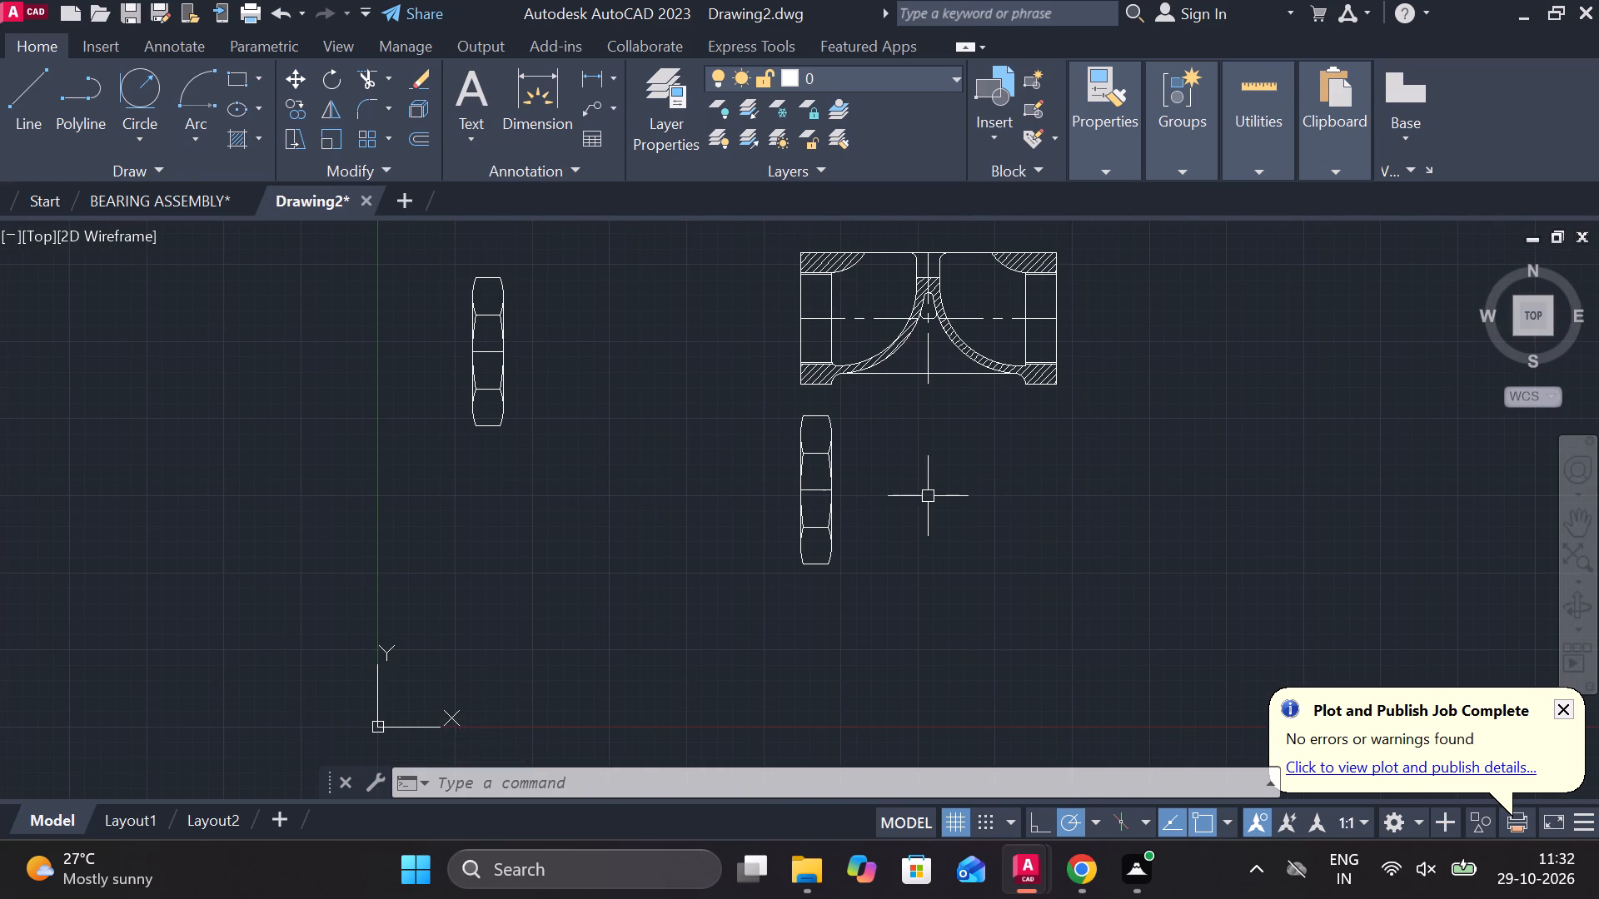
pyautogui.click(781, 404)
pyautogui.click(888, 603)
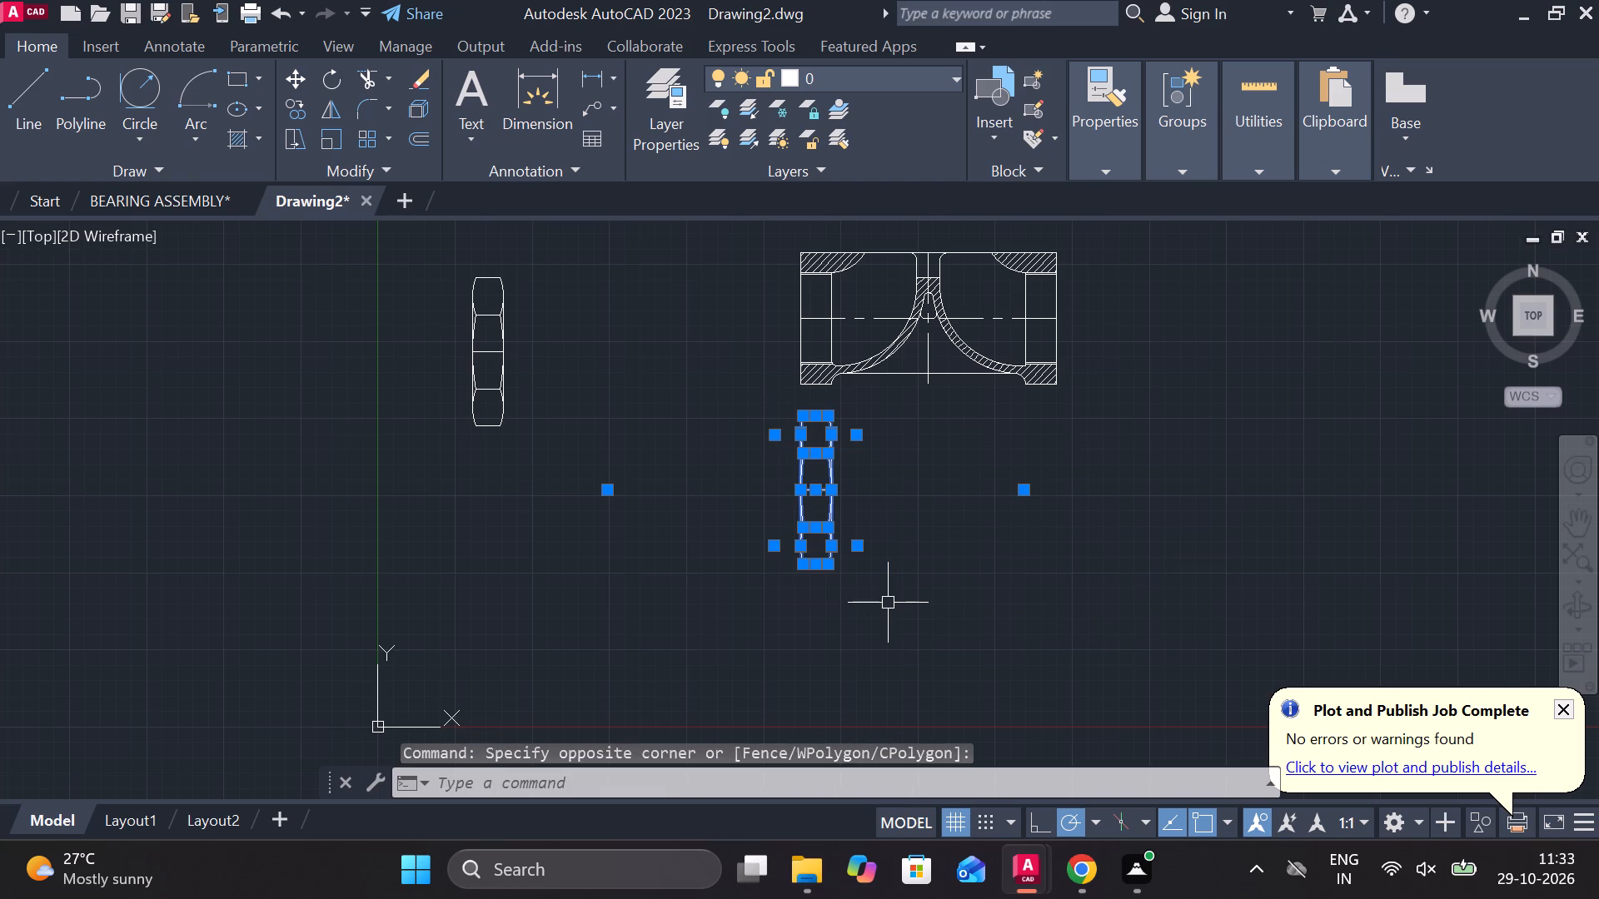
pyautogui.write('CO')
pyautogui.press('Return')
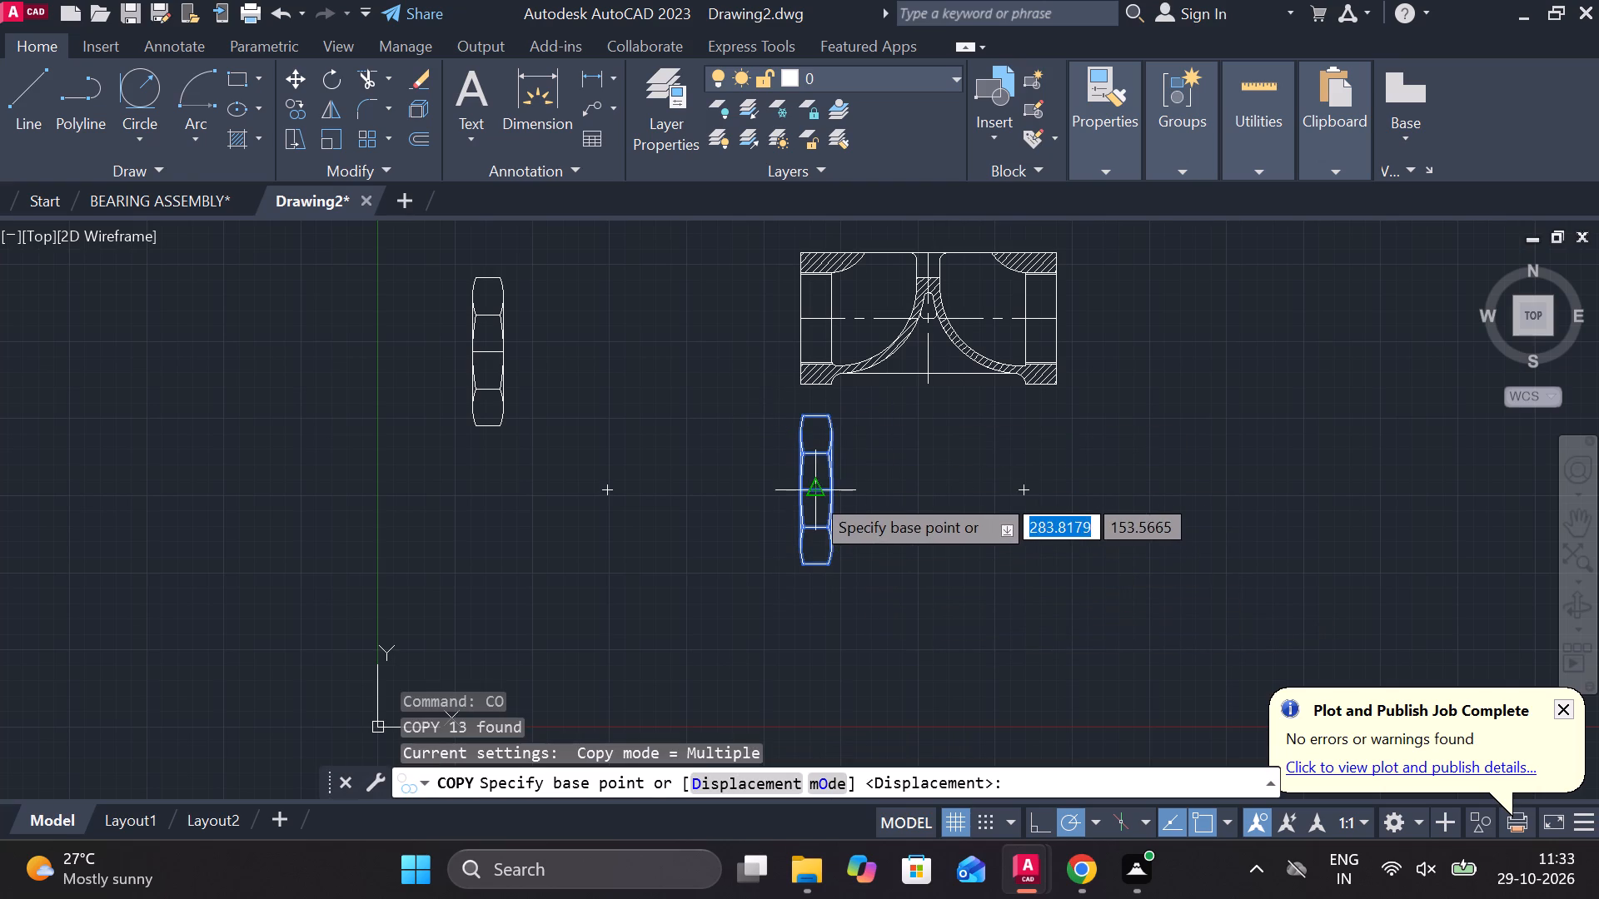
pyautogui.click(798, 494)
pyautogui.write('166')
pyautogui.press('Return')
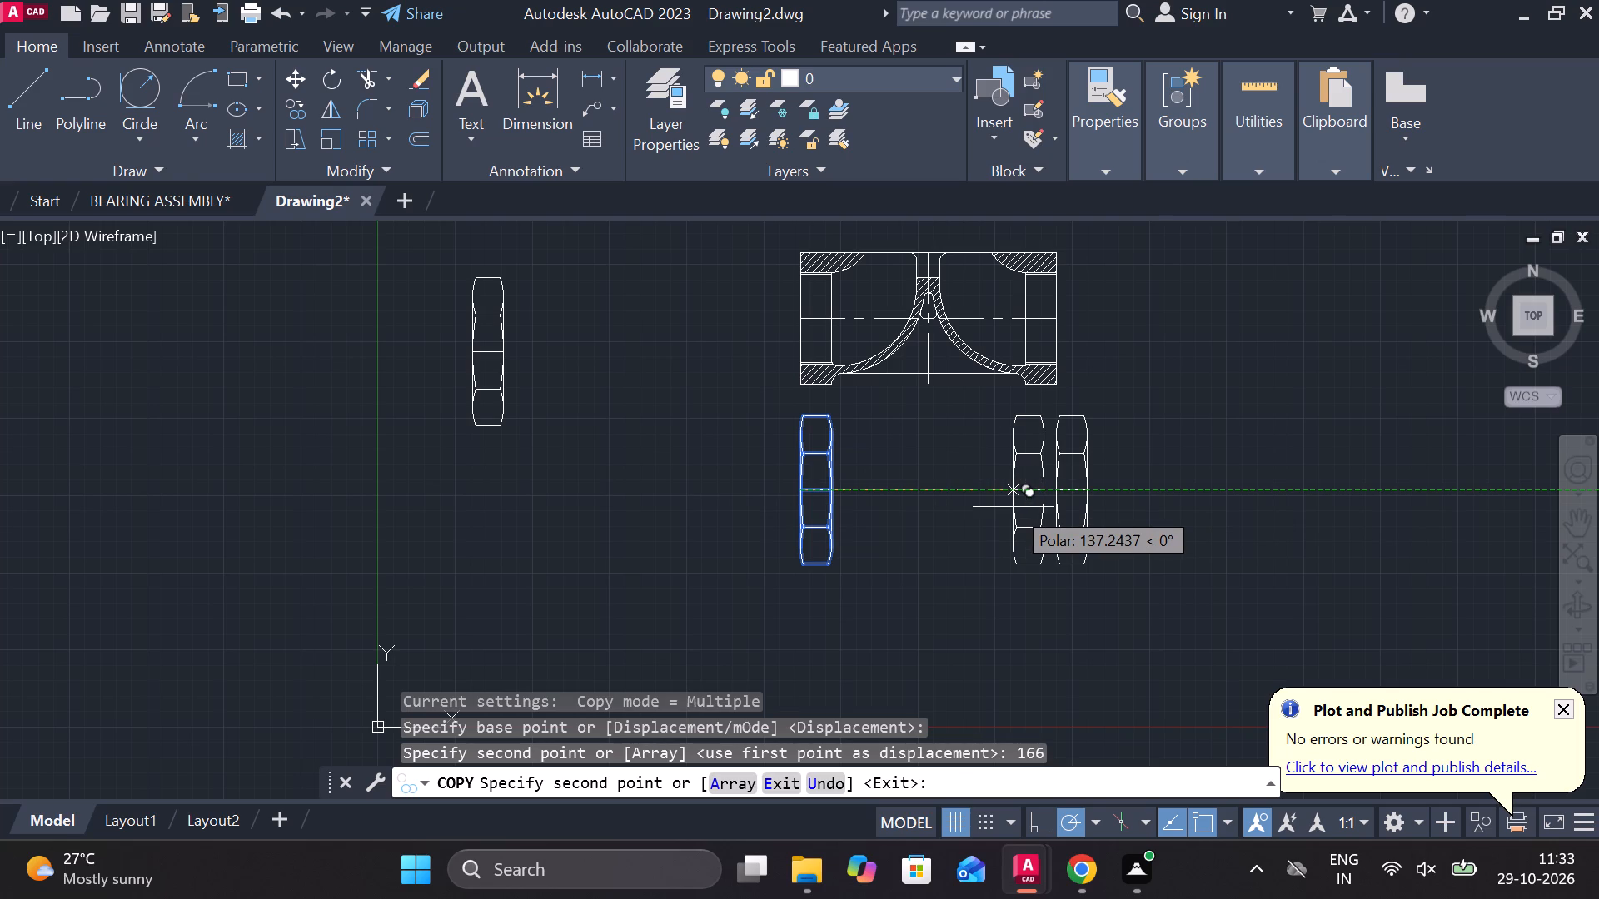
pyautogui.hotkey('ctrl', 'z')
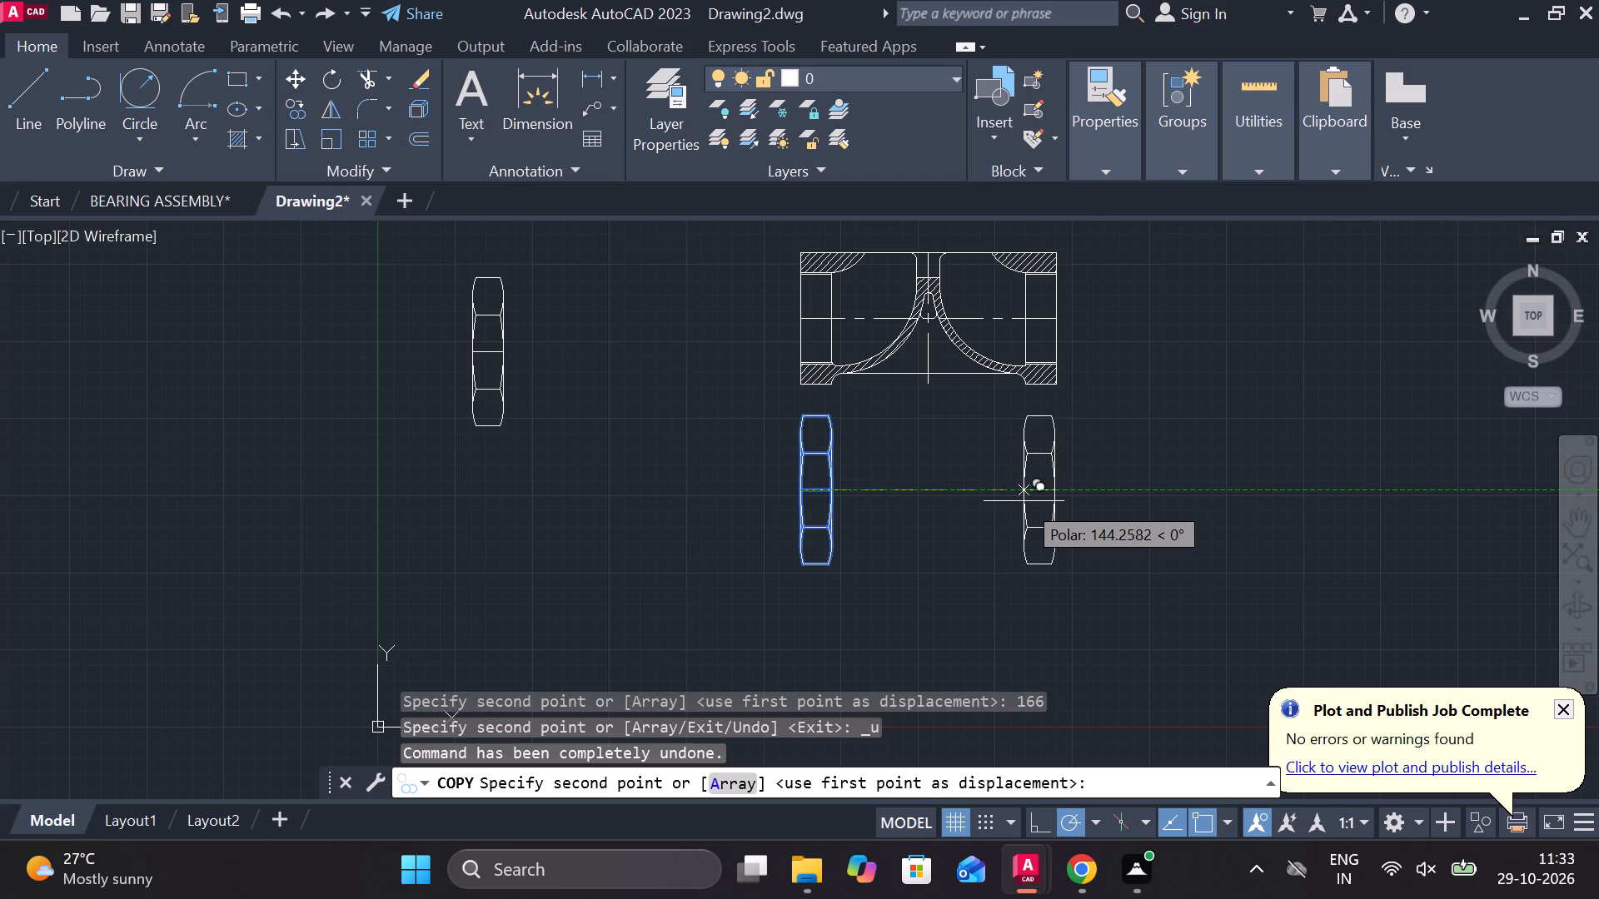
pyautogui.write('146')
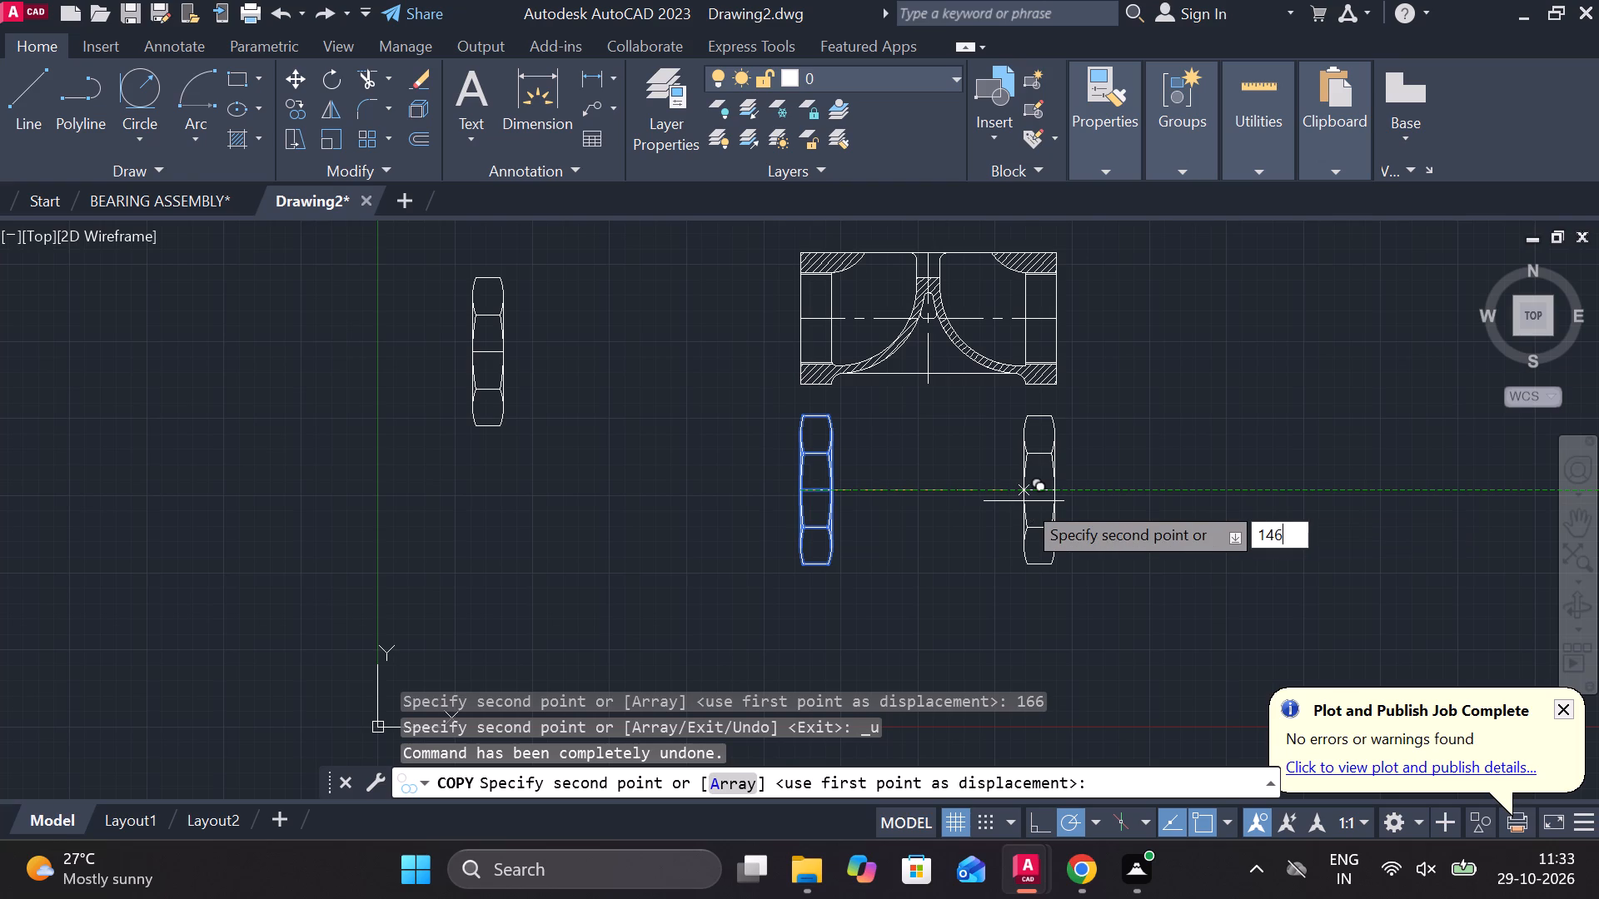
pyautogui.press('Return')
pyautogui.press('Escape')
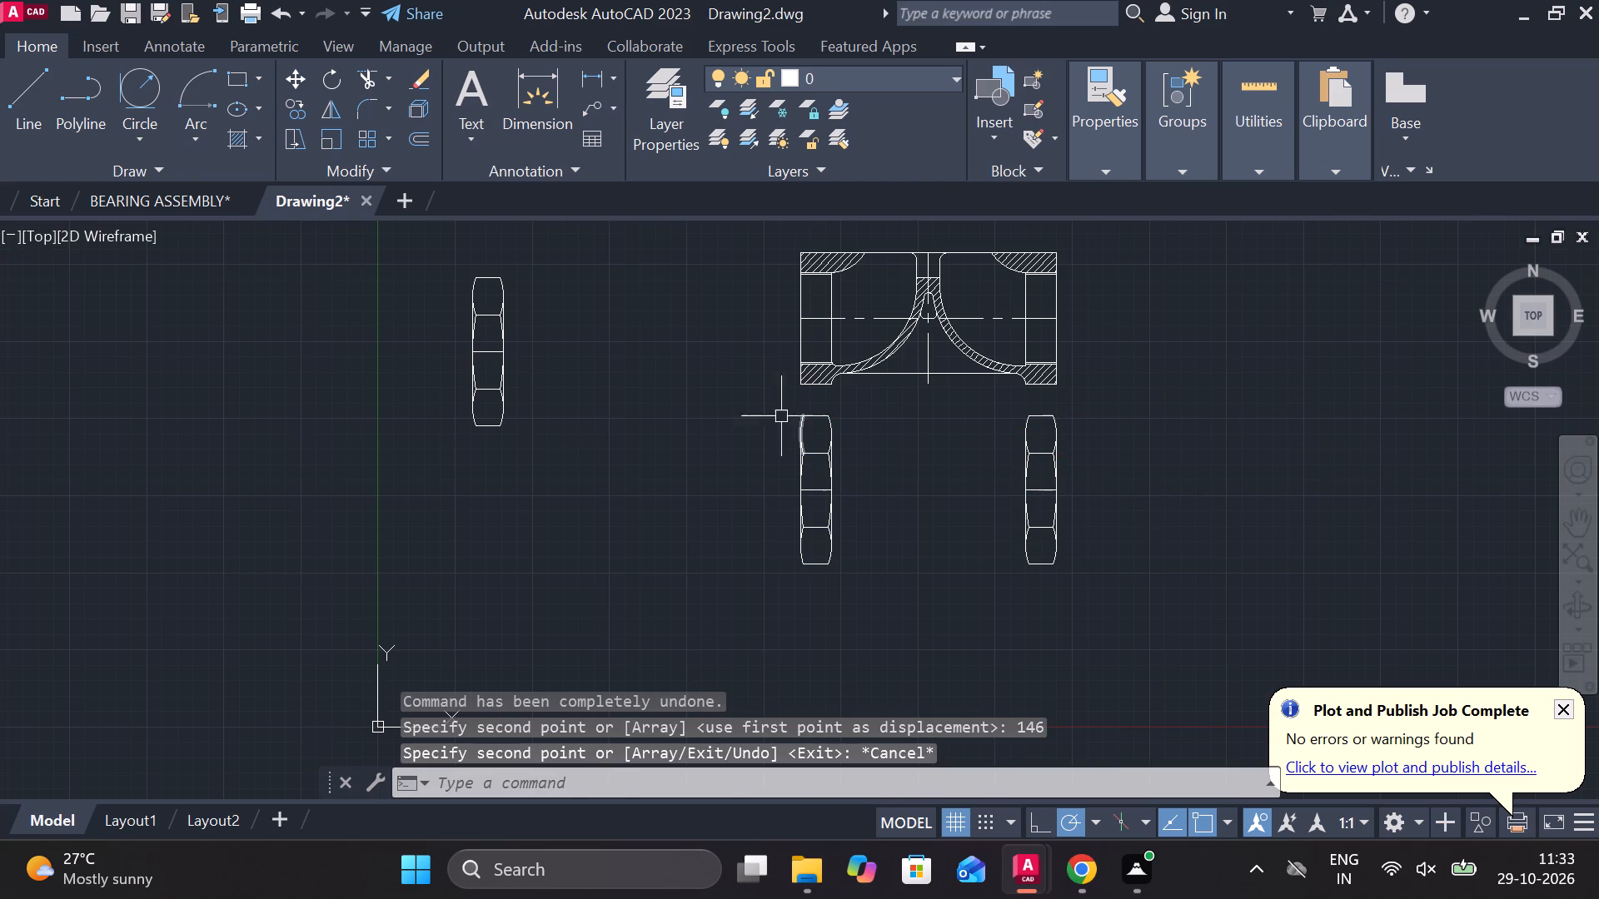
# Move both upright part views below the section straight down about 40 units.
pyautogui.click(753, 401)
pyautogui.doubleClick(1144, 605)
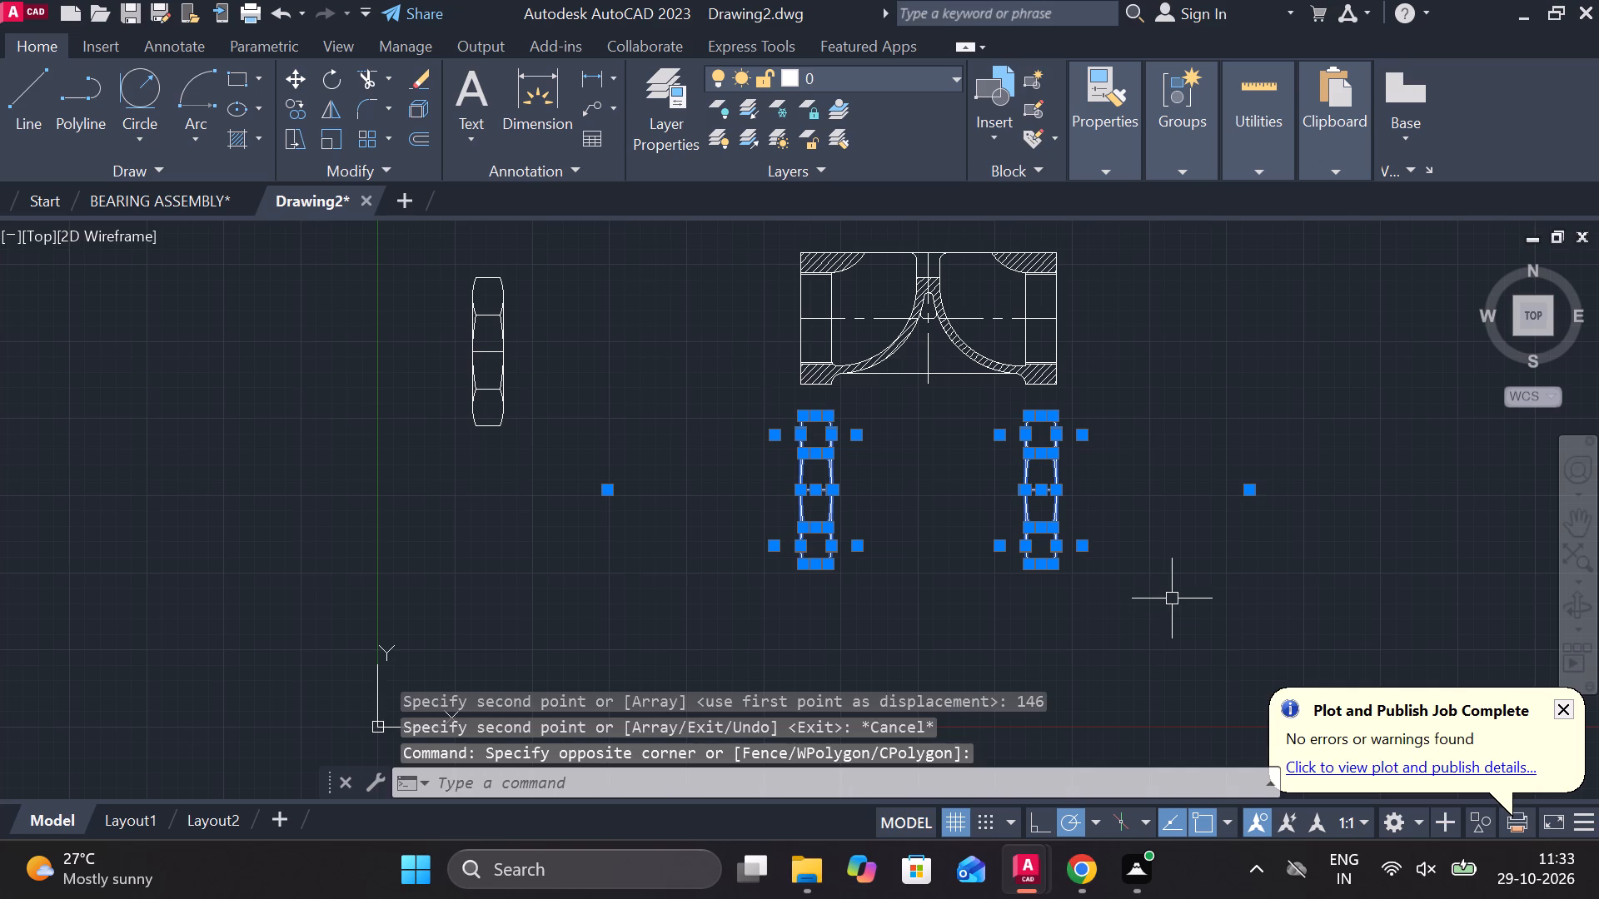
pyautogui.press('m')
pyautogui.press('Return')
pyautogui.click(1159, 493)
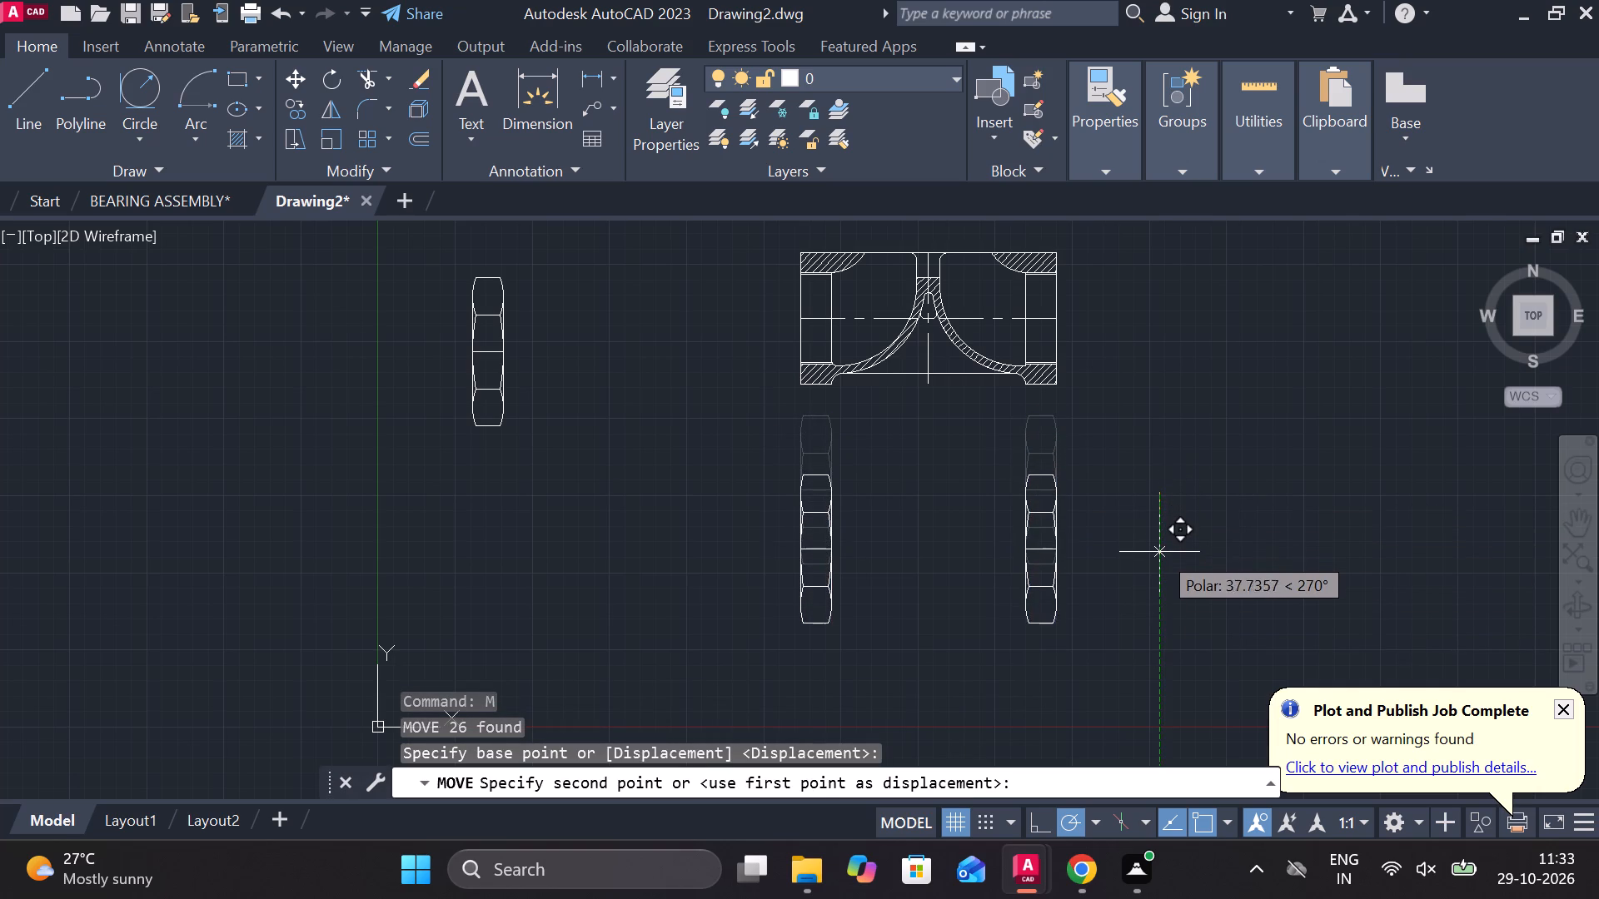
pyautogui.click(1159, 558)
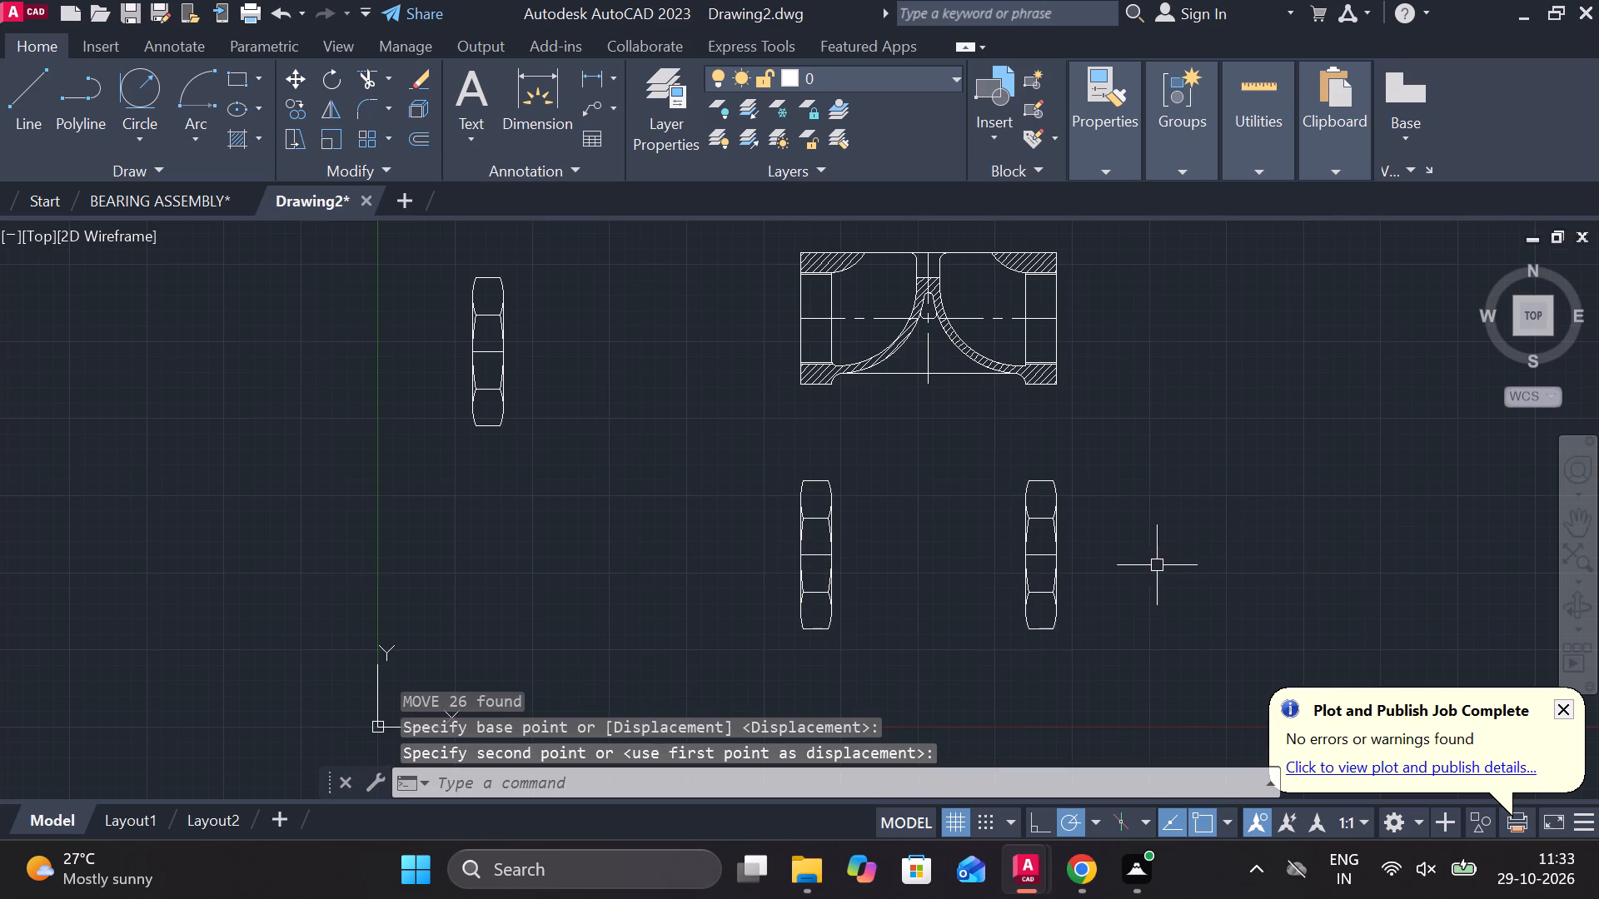
# Erase the spare upright part view standing to the left of the sectional view.
pyautogui.click(617, 519)
pyautogui.doubleClick(434, 261)
pyautogui.write('E')
pyautogui.press('space')
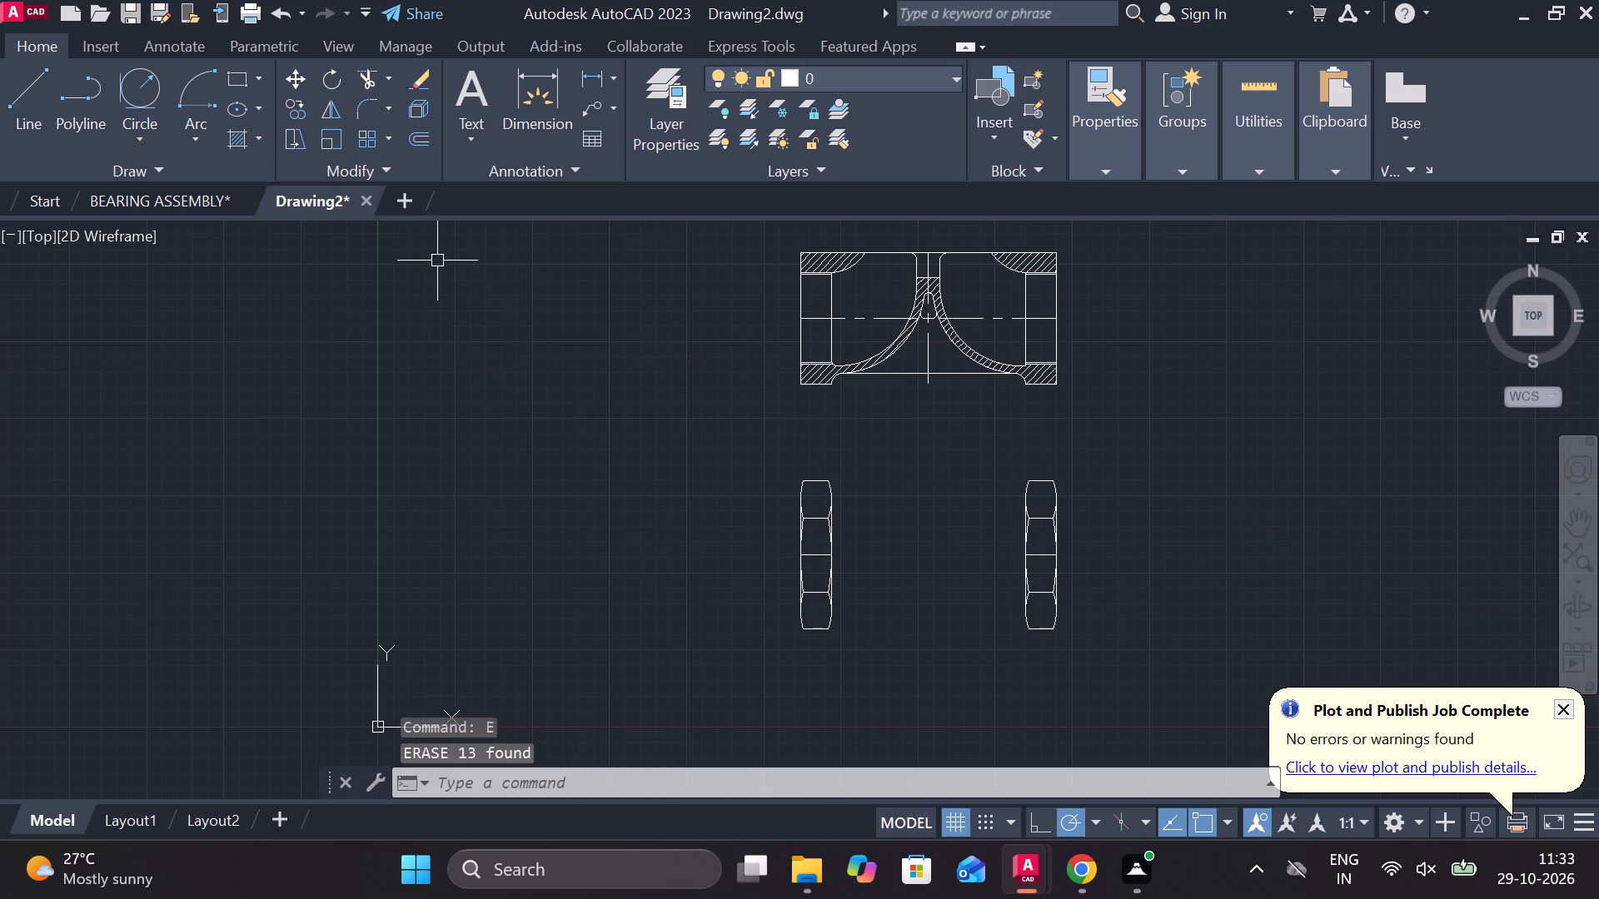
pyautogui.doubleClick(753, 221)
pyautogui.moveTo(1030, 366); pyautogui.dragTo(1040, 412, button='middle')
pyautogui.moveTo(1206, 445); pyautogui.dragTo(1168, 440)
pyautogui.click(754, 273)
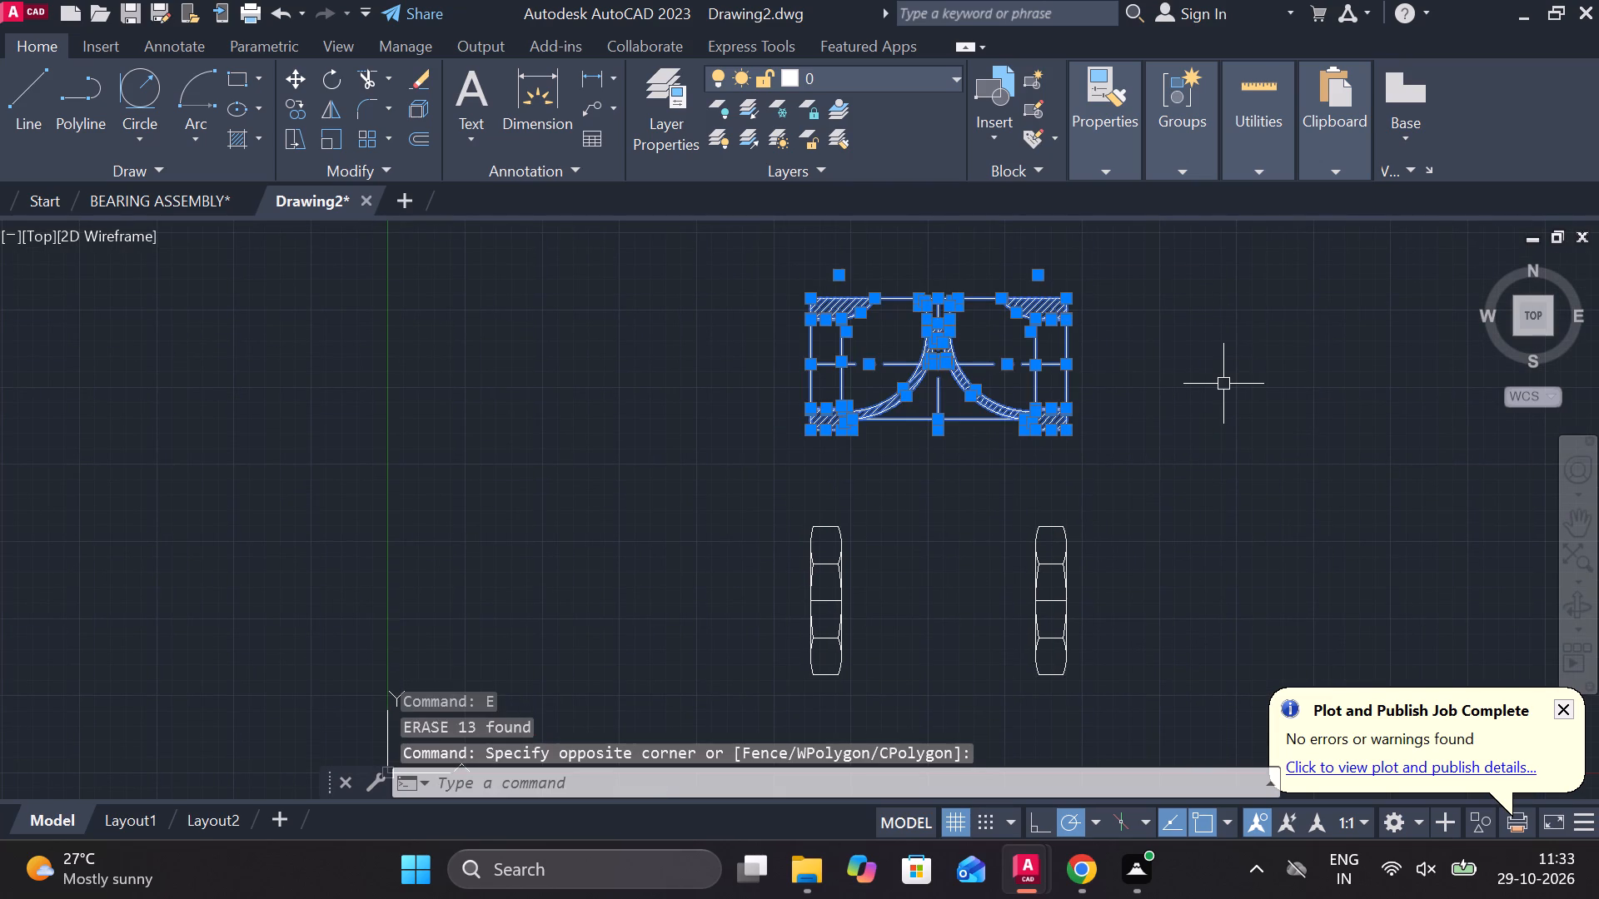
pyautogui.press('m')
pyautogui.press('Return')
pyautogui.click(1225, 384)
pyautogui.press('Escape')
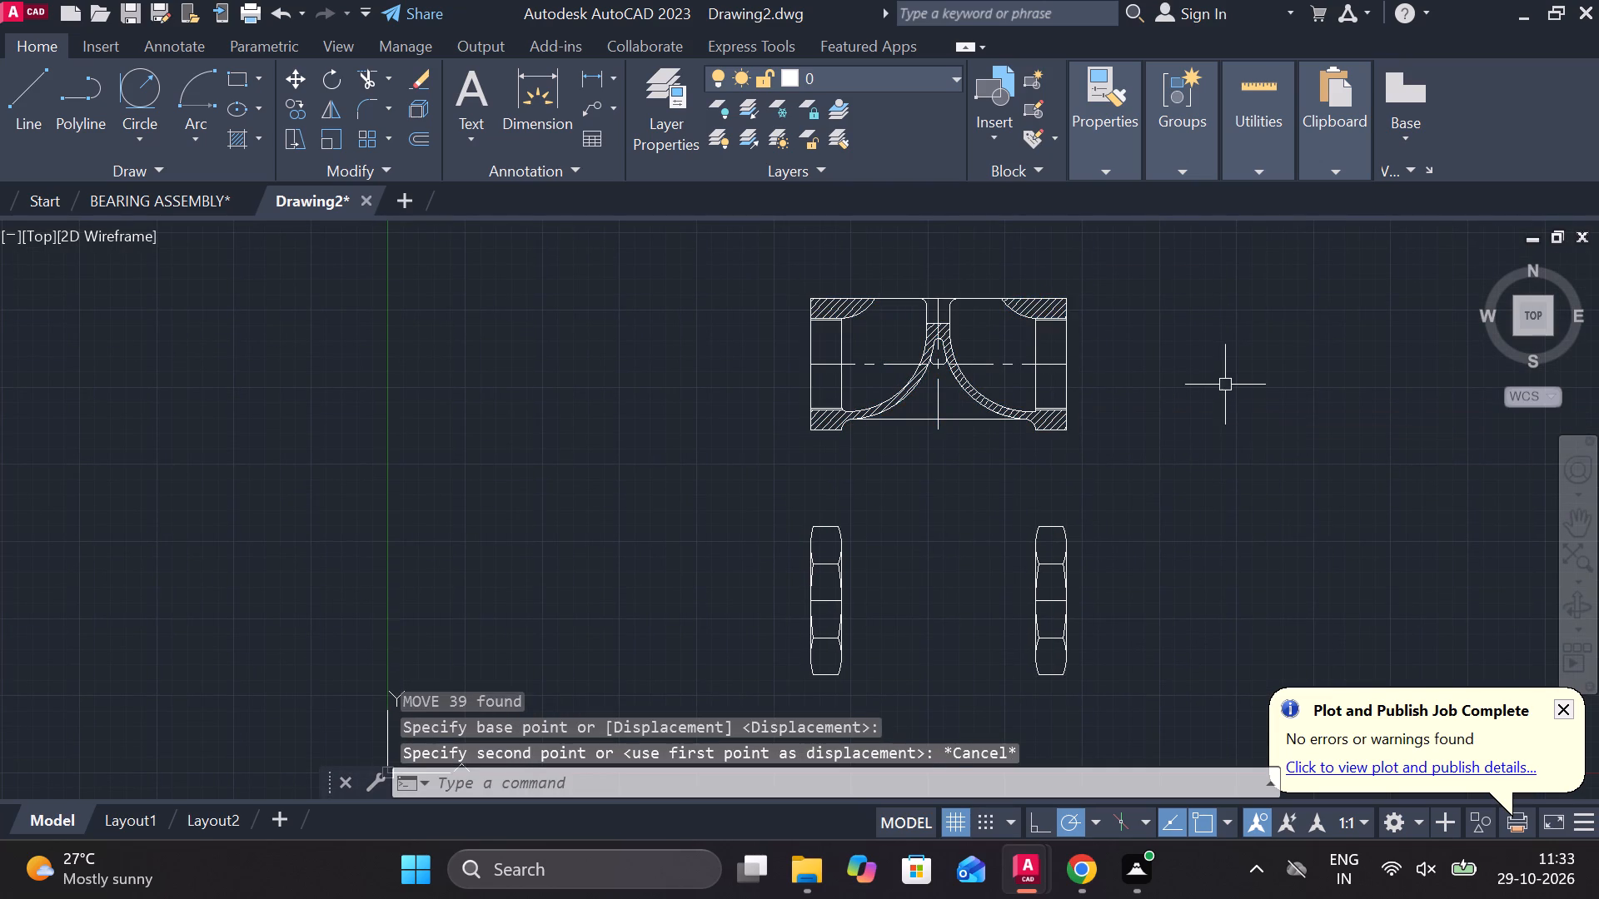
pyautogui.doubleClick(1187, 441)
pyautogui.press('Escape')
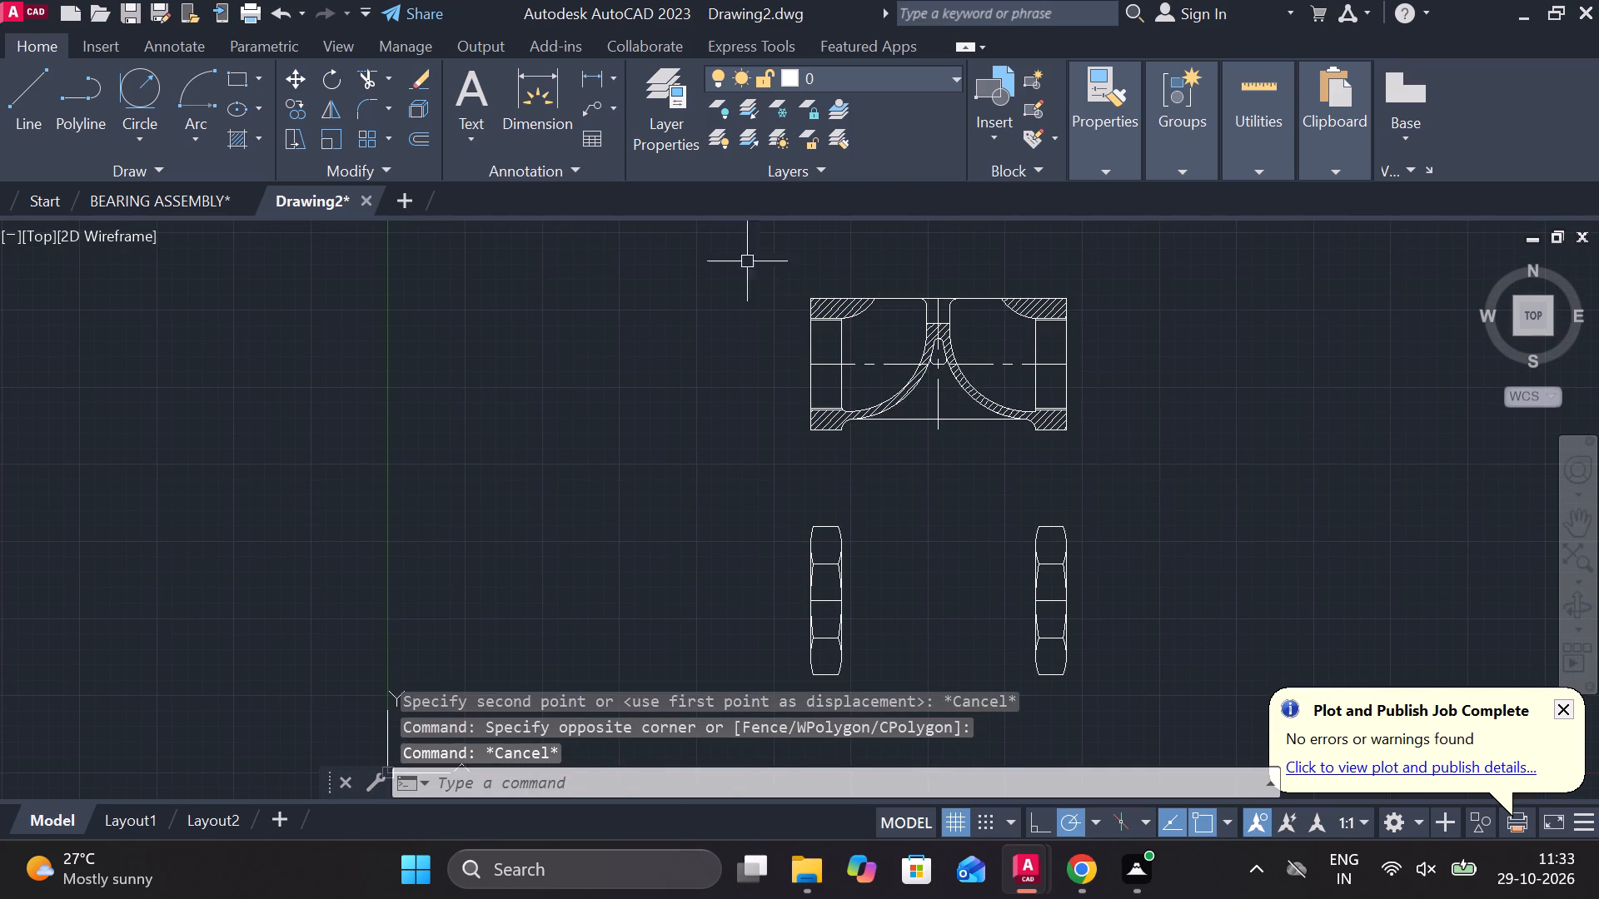
# Copy the complete sectional view to the open area well to the left of the original.
pyautogui.click(747, 261)
pyautogui.click(1188, 464)
pyautogui.write('CO')
pyautogui.press('Return')
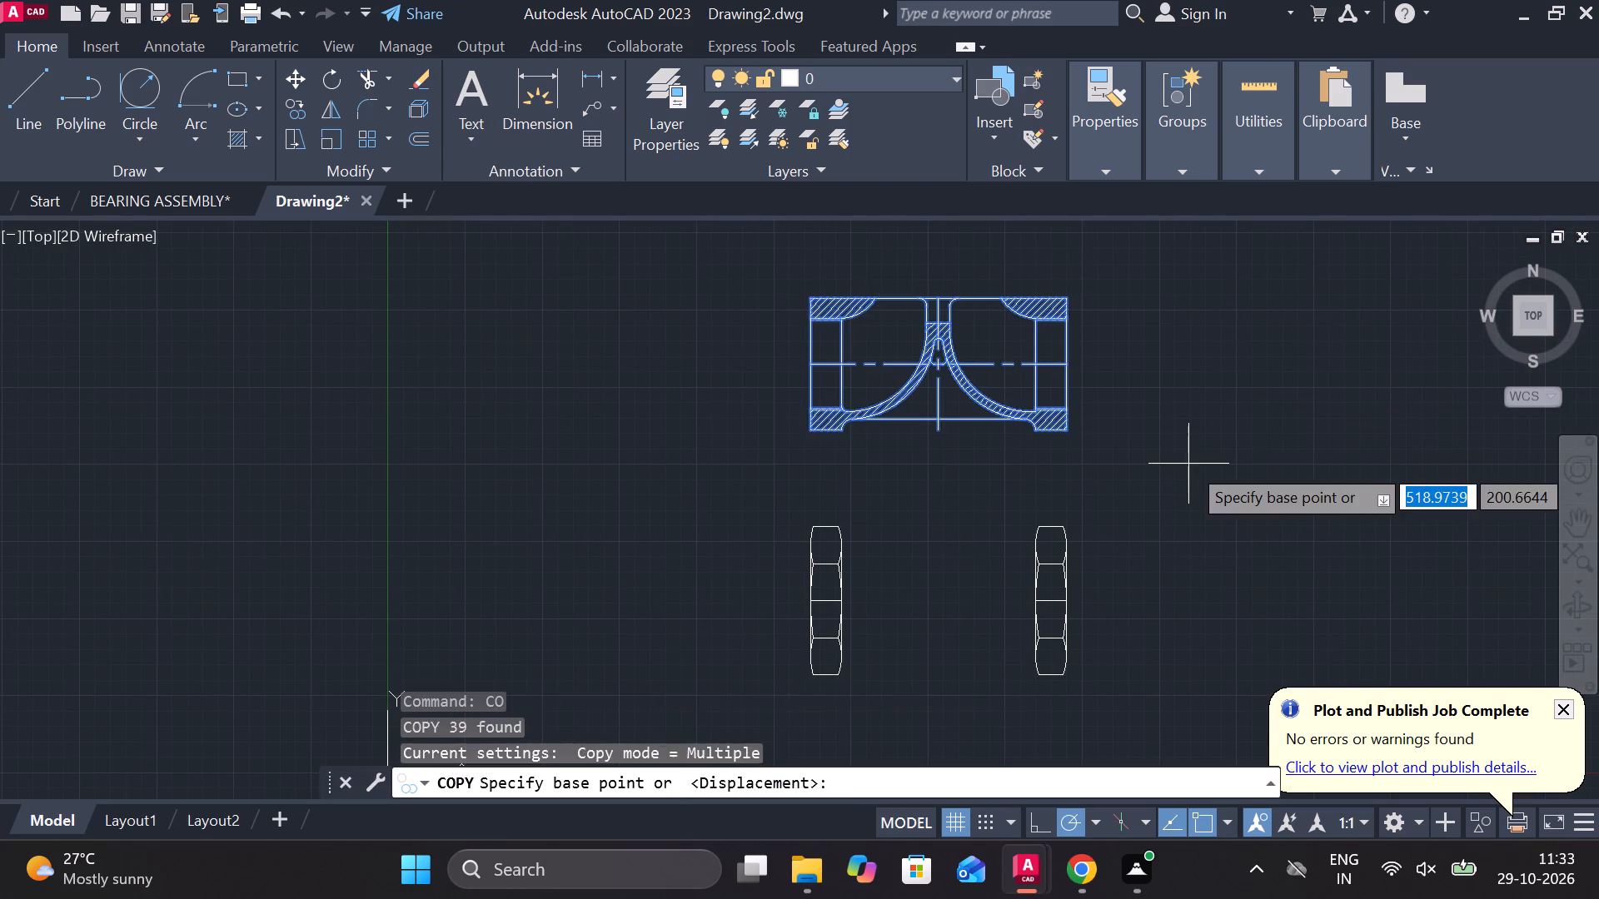
pyautogui.doubleClick(1188, 464)
pyautogui.scroll(-2, 1188, 464)
pyautogui.click(715, 461)
pyautogui.press('Escape')
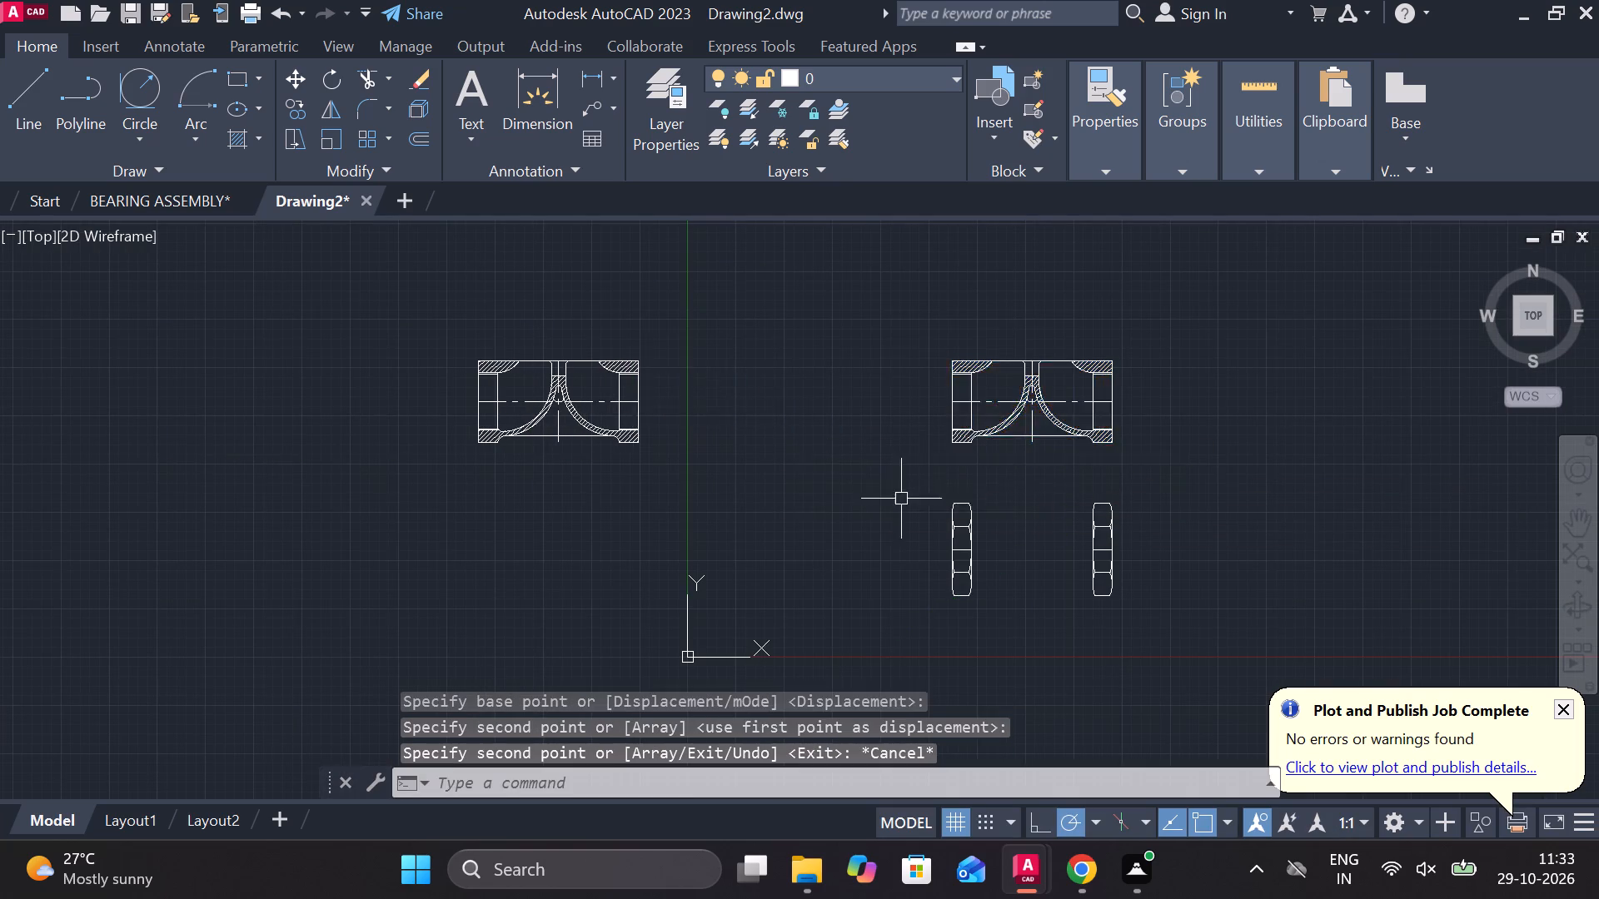
# Extend the horizontal middle line of the left upright part view across to the right one.
pyautogui.scroll(2, 903, 495)
pyautogui.moveTo(900, 491); pyautogui.dragTo(641, 350, button='middle')
pyautogui.moveTo(918, 400); pyautogui.dragTo(813, 358, button='middle')
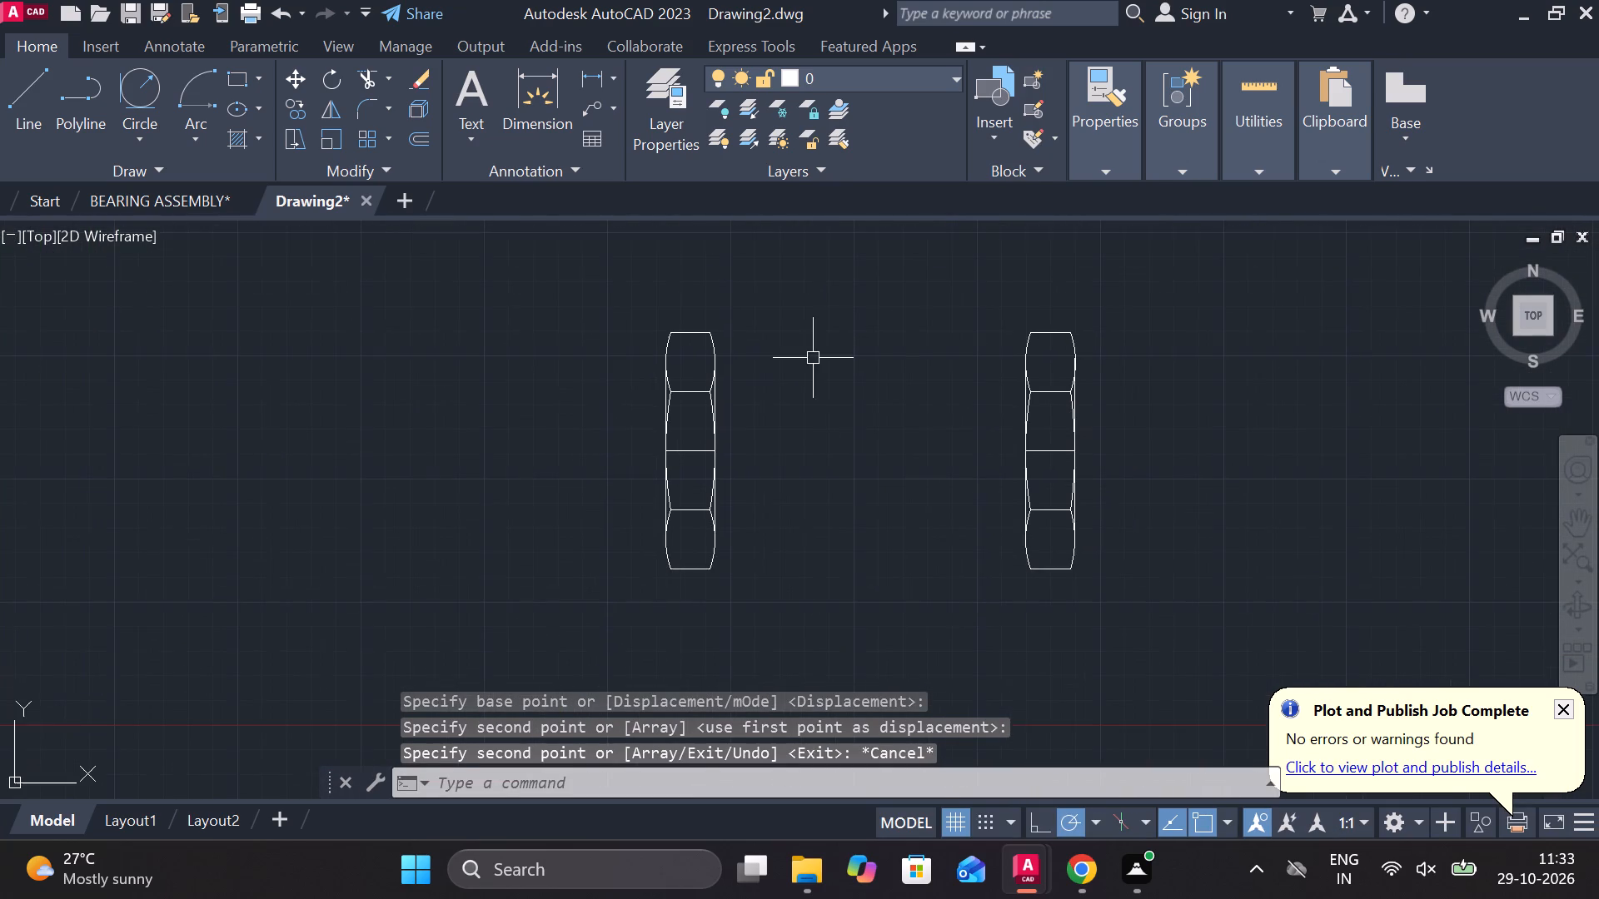
pyautogui.write('EX')
pyautogui.press('space')
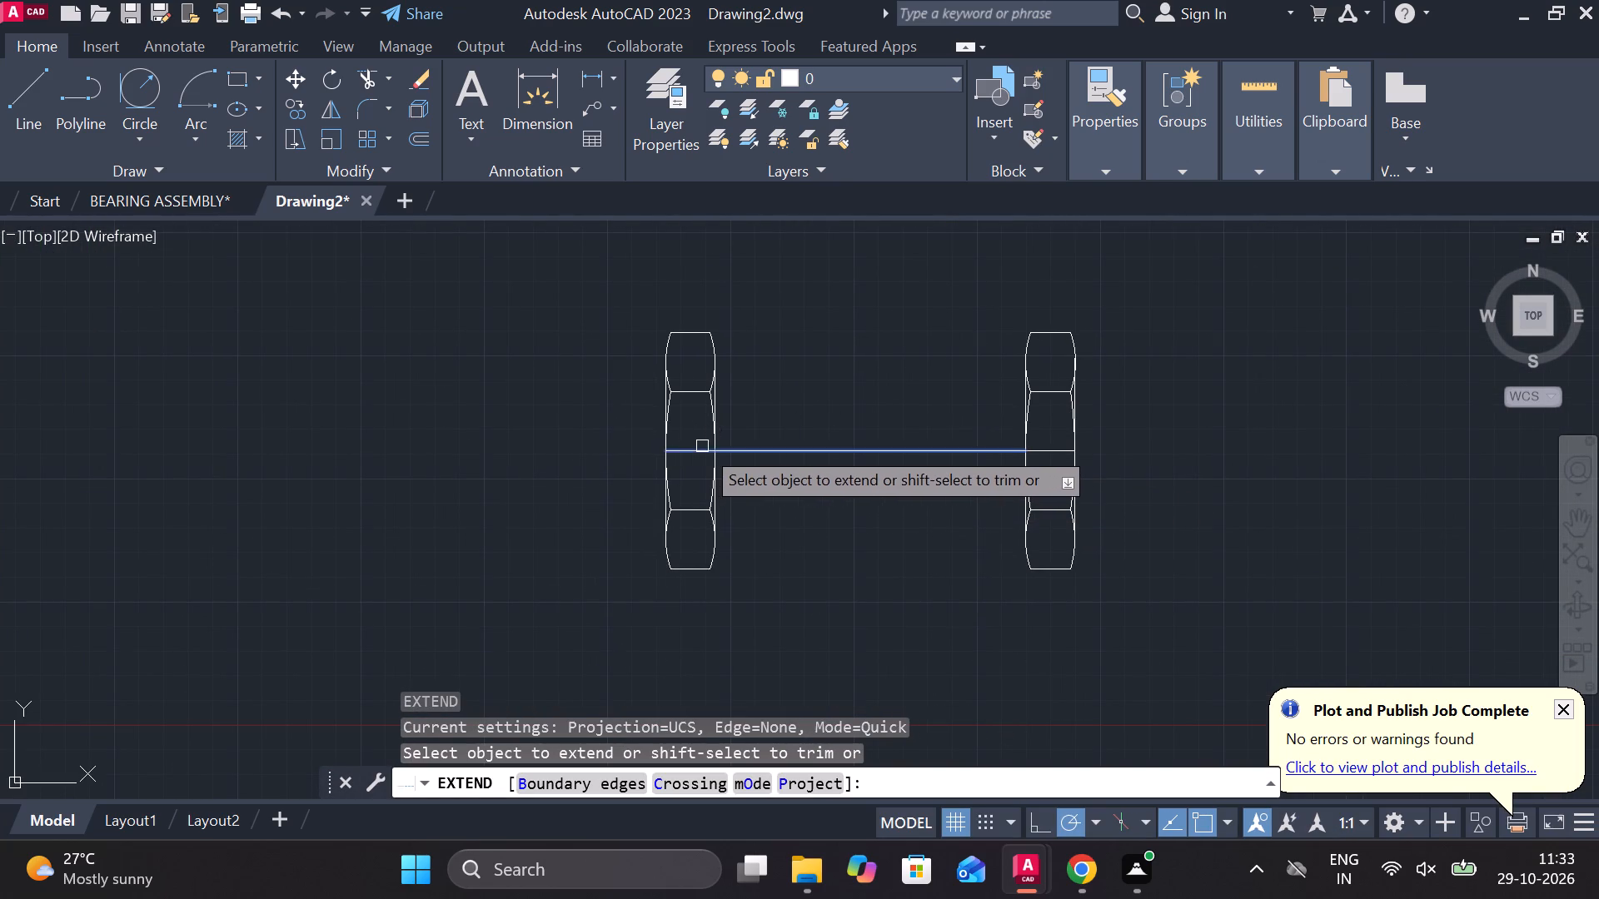
pyautogui.click(702, 446)
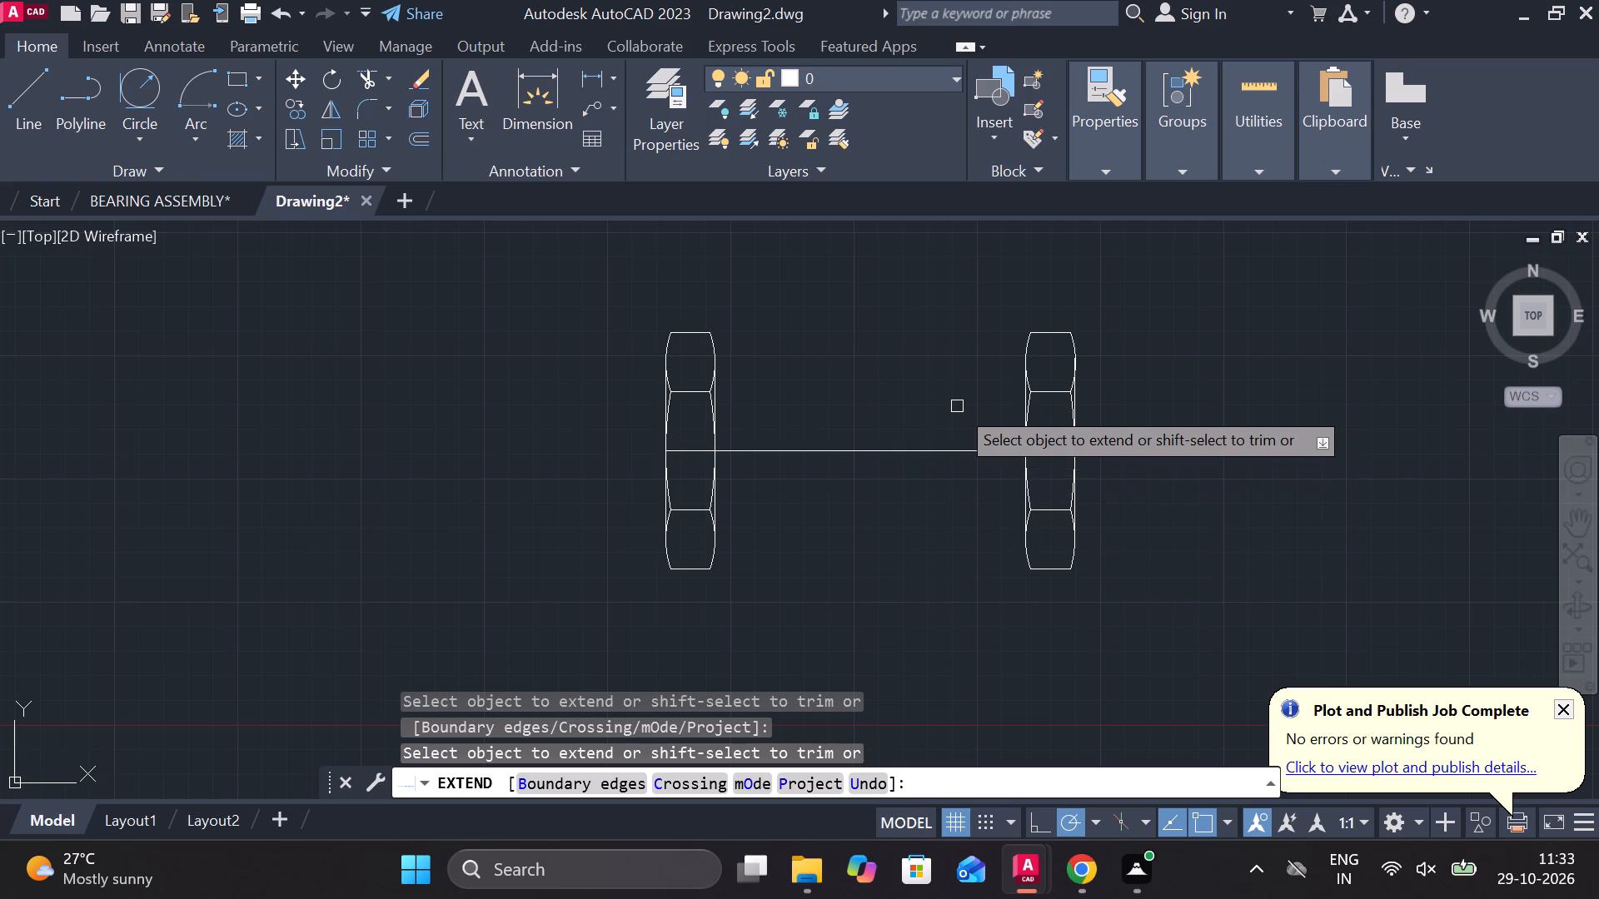
pyautogui.press('Escape')
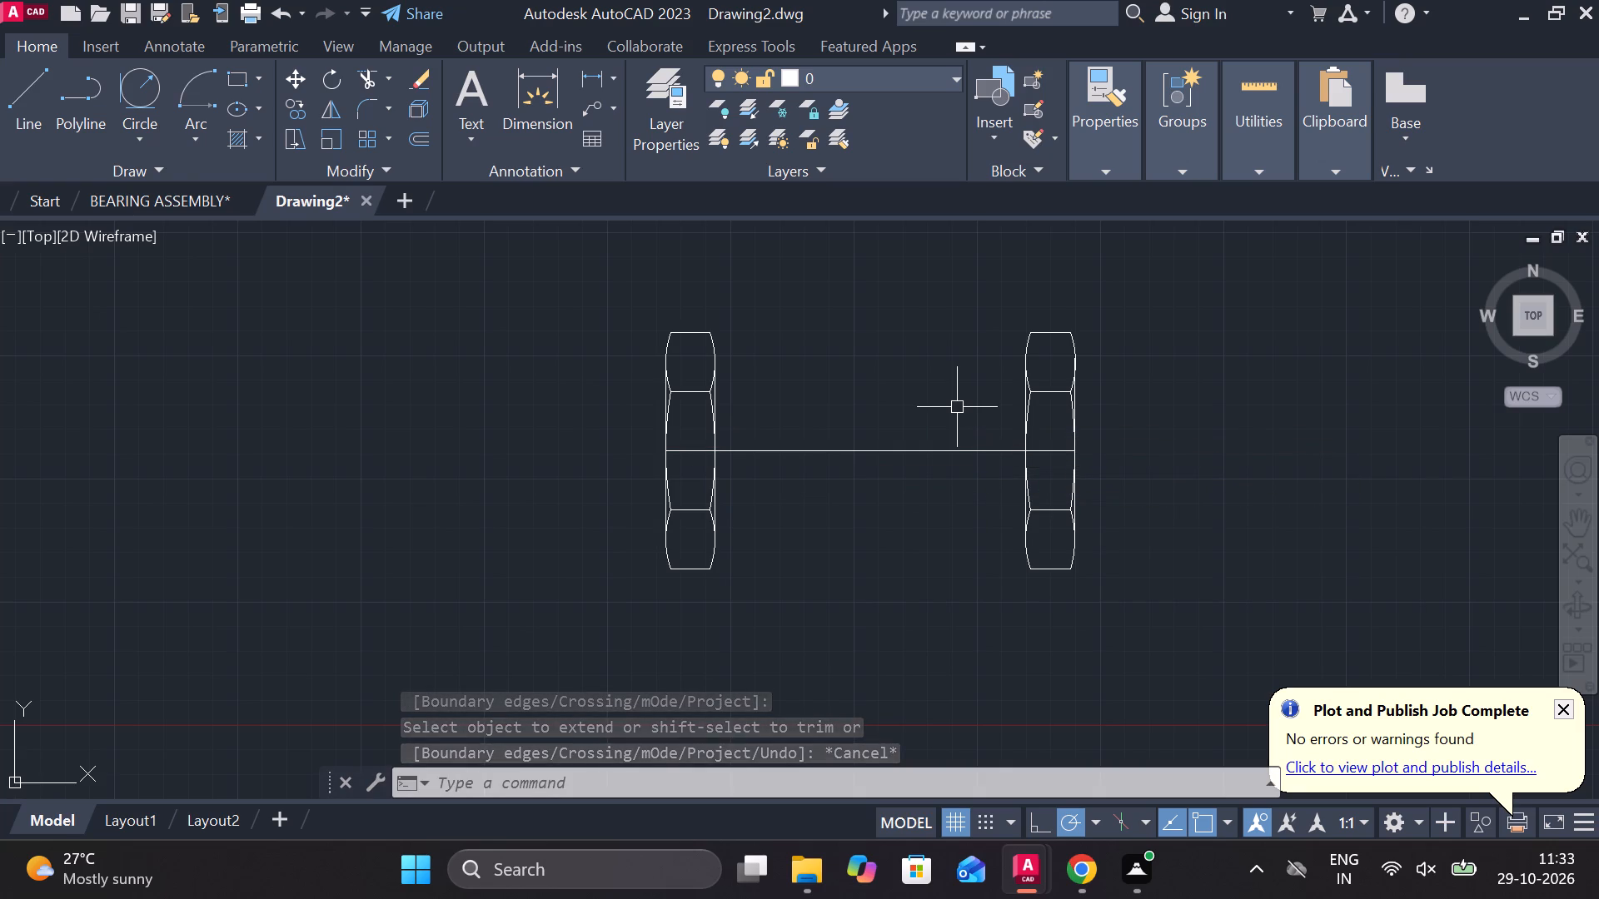
# Draw a closed rectangle 78 wide by 82 high with lines, to the right of the two upright part views.
pyautogui.scroll(-1, 1197, 405)
pyautogui.moveTo(1169, 450); pyautogui.dragTo(983, 455, button='middle')
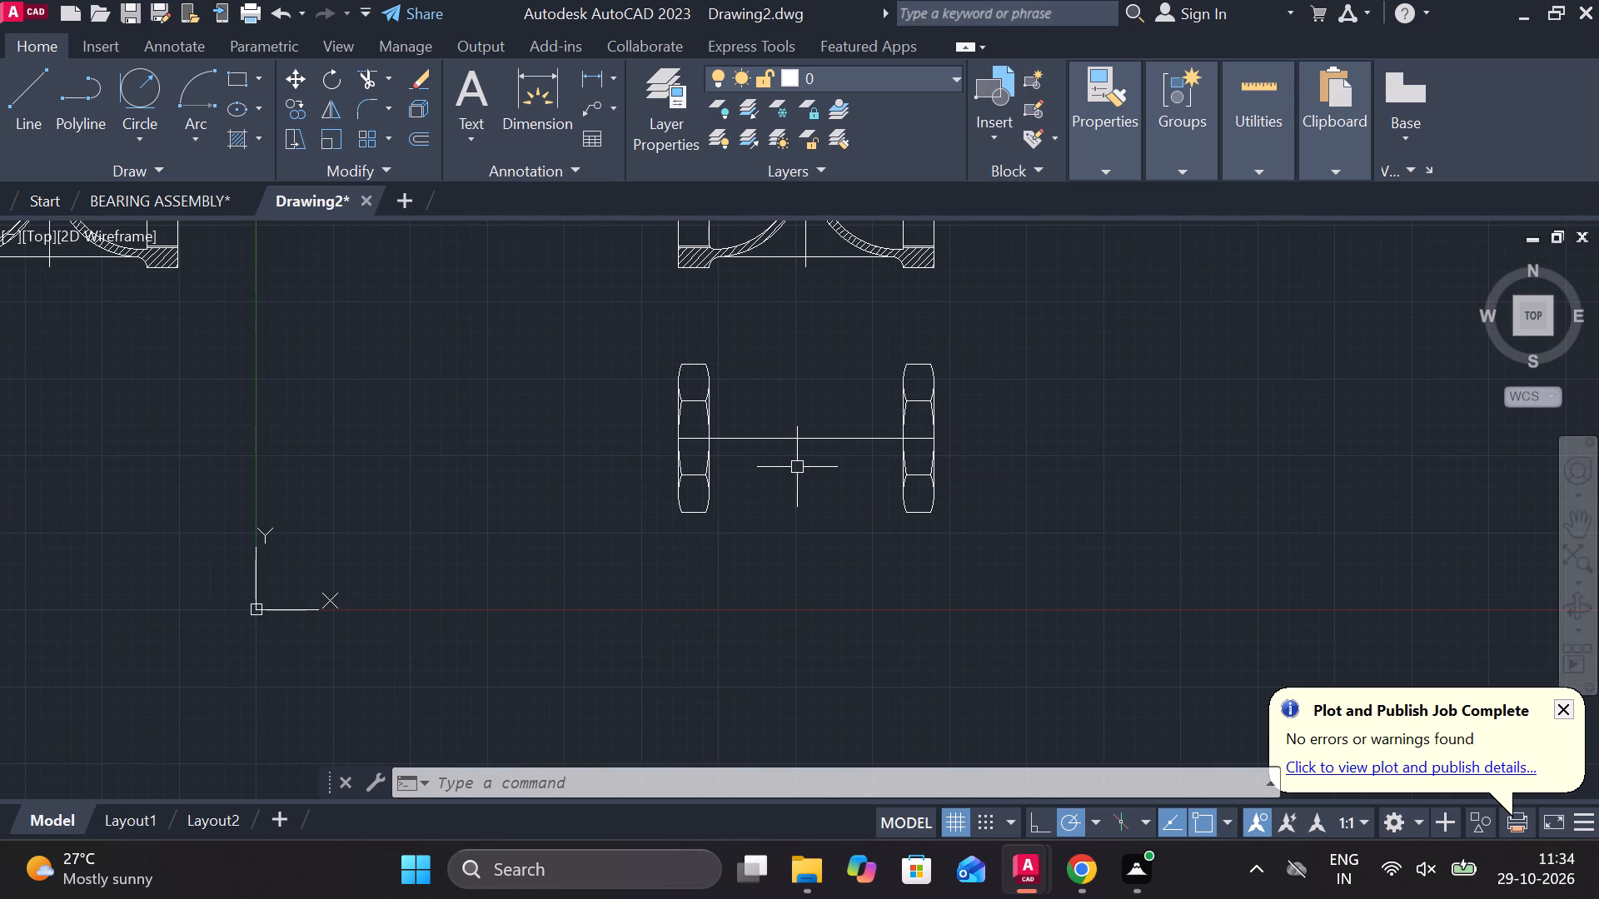
pyautogui.moveTo(1074, 465); pyautogui.dragTo(958, 479, button='middle')
pyautogui.press('l')
pyautogui.press('Return')
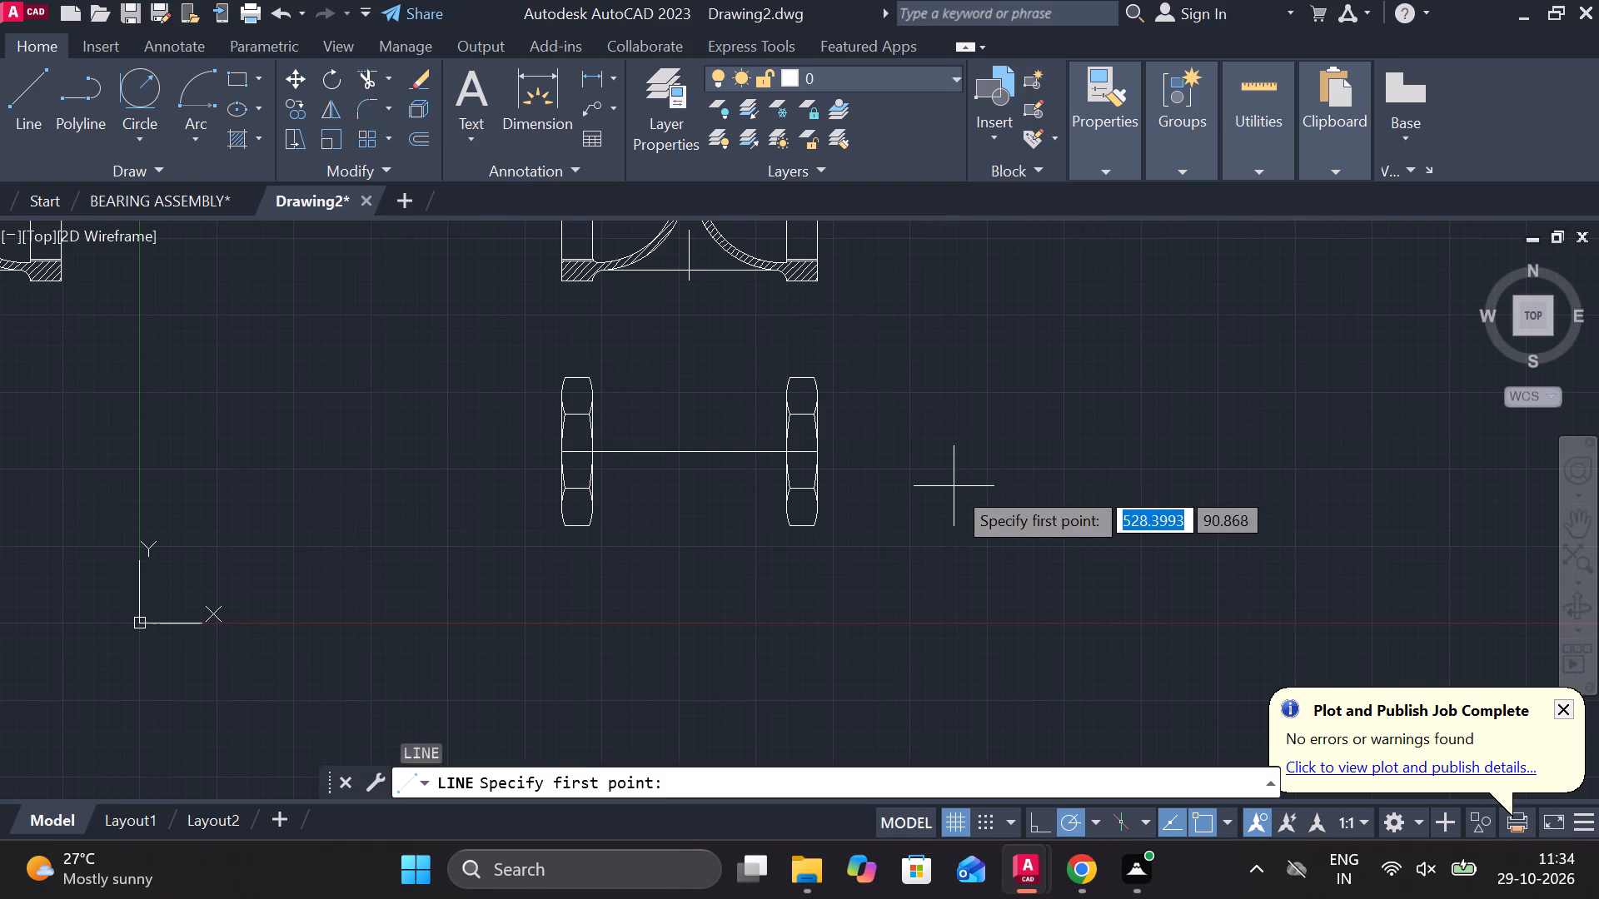
pyautogui.click(954, 494)
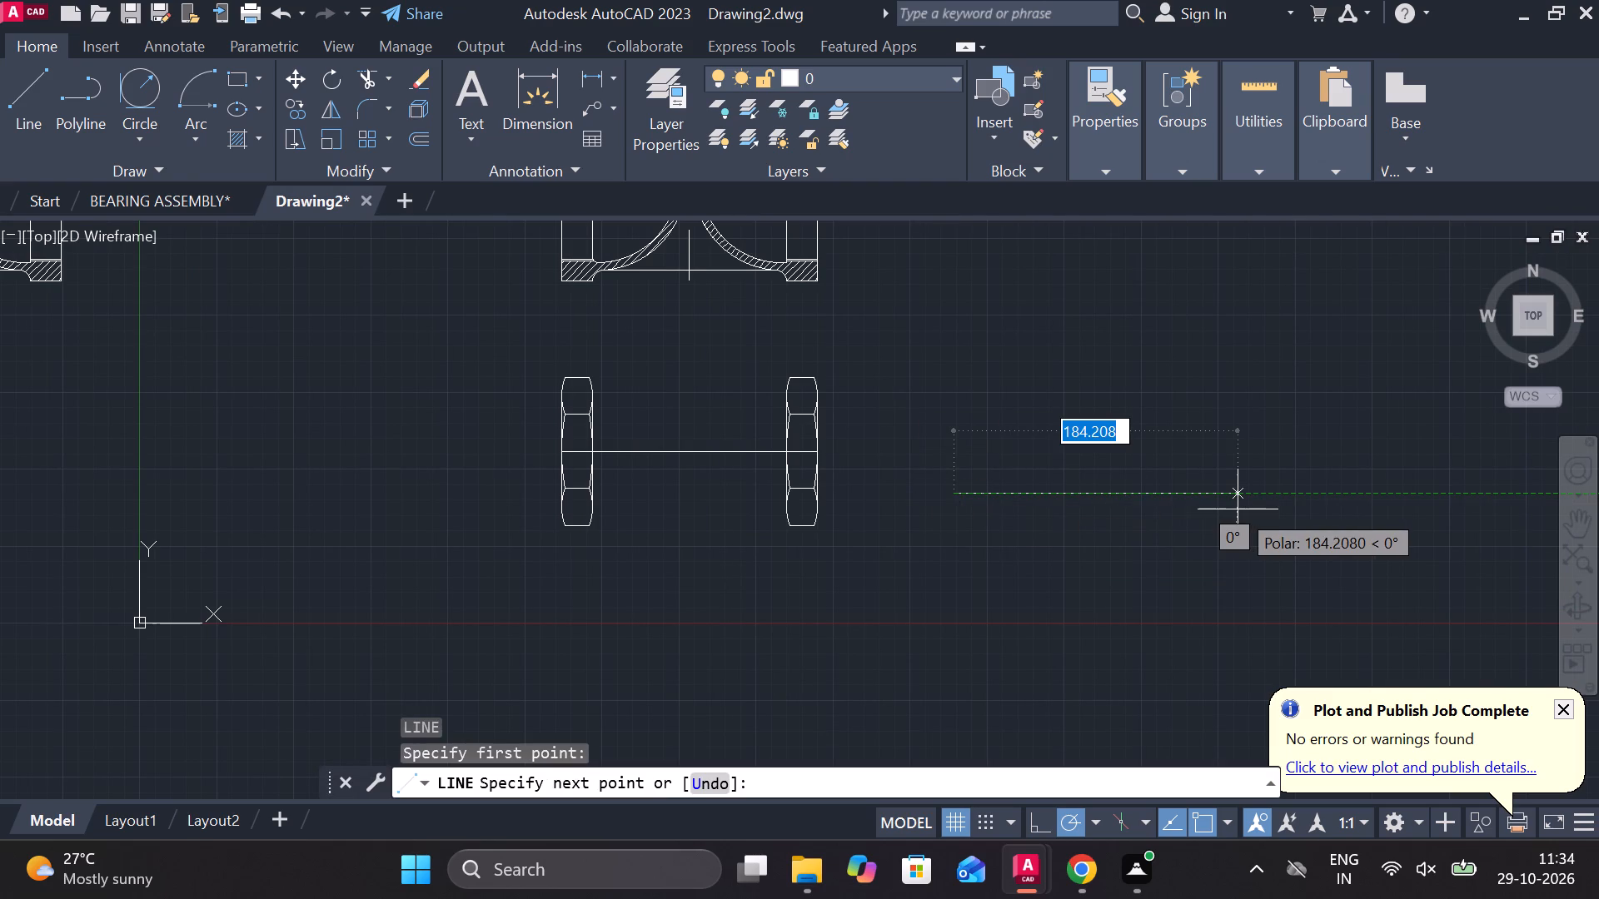
pyautogui.press('7')
pyautogui.press('8')
pyautogui.press('Return')
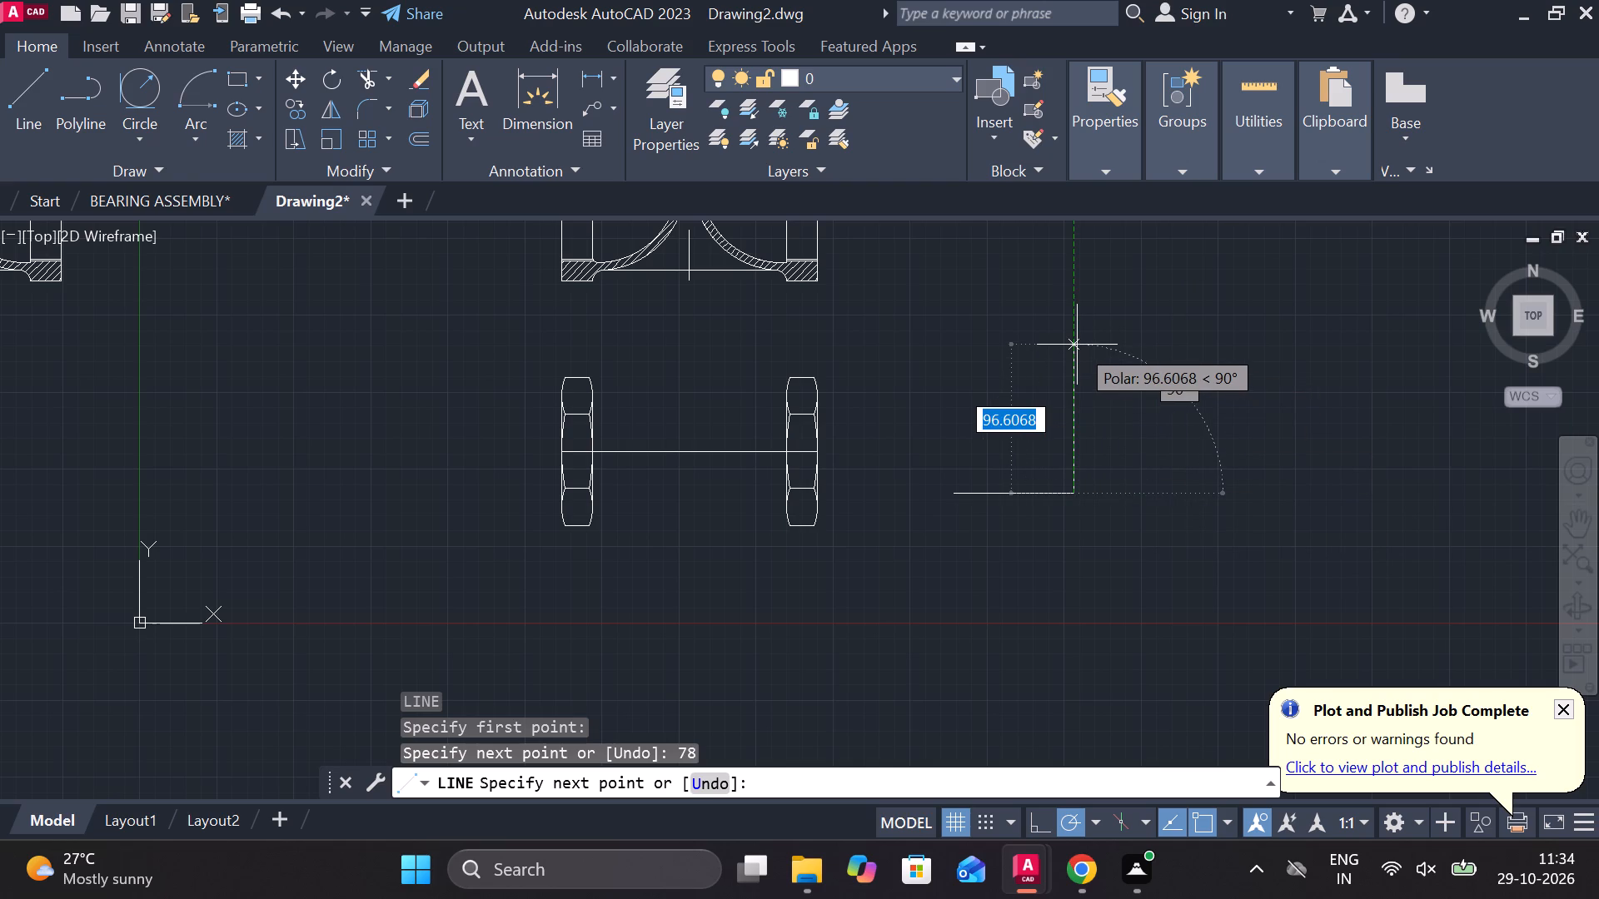
pyautogui.press('8')
pyautogui.write('2')
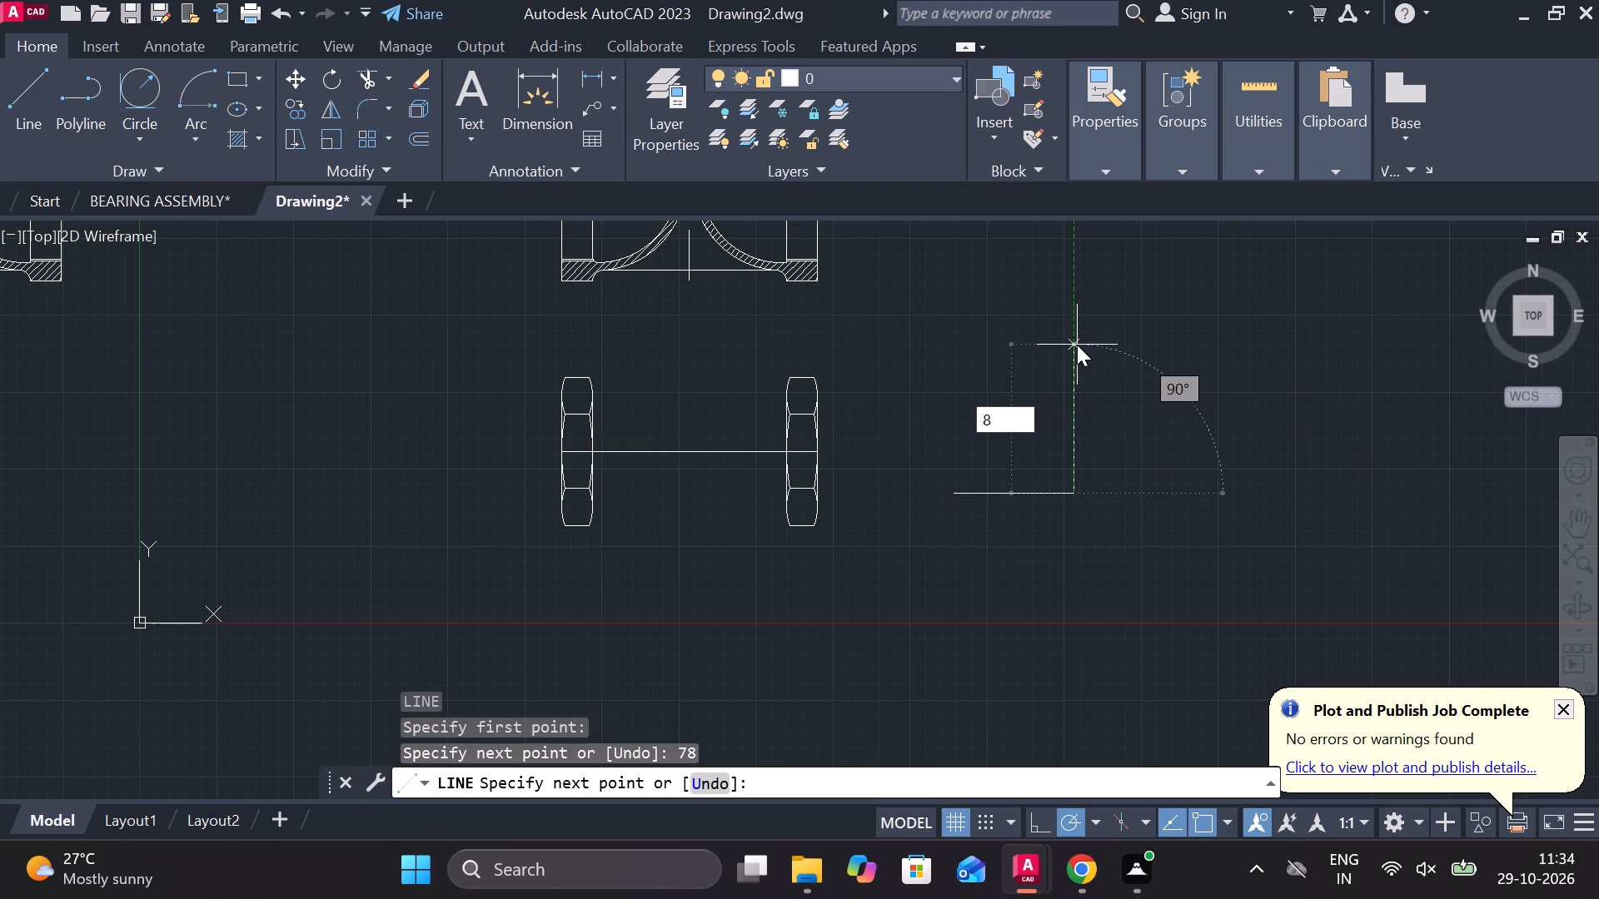
pyautogui.press('space')
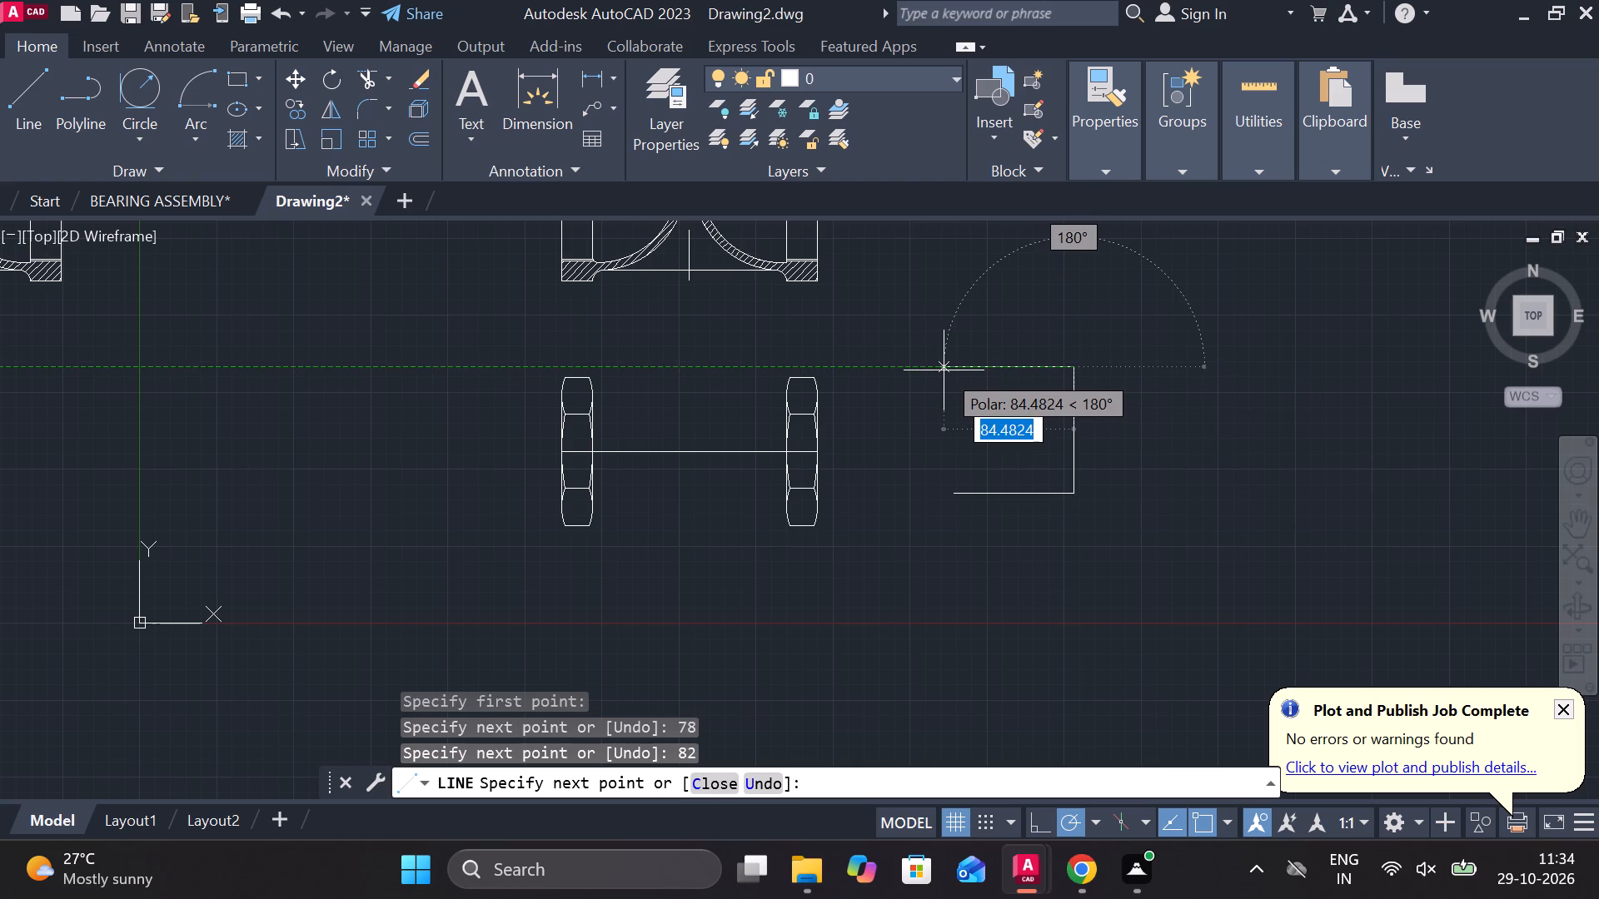
pyautogui.write('78')
pyautogui.press('space')
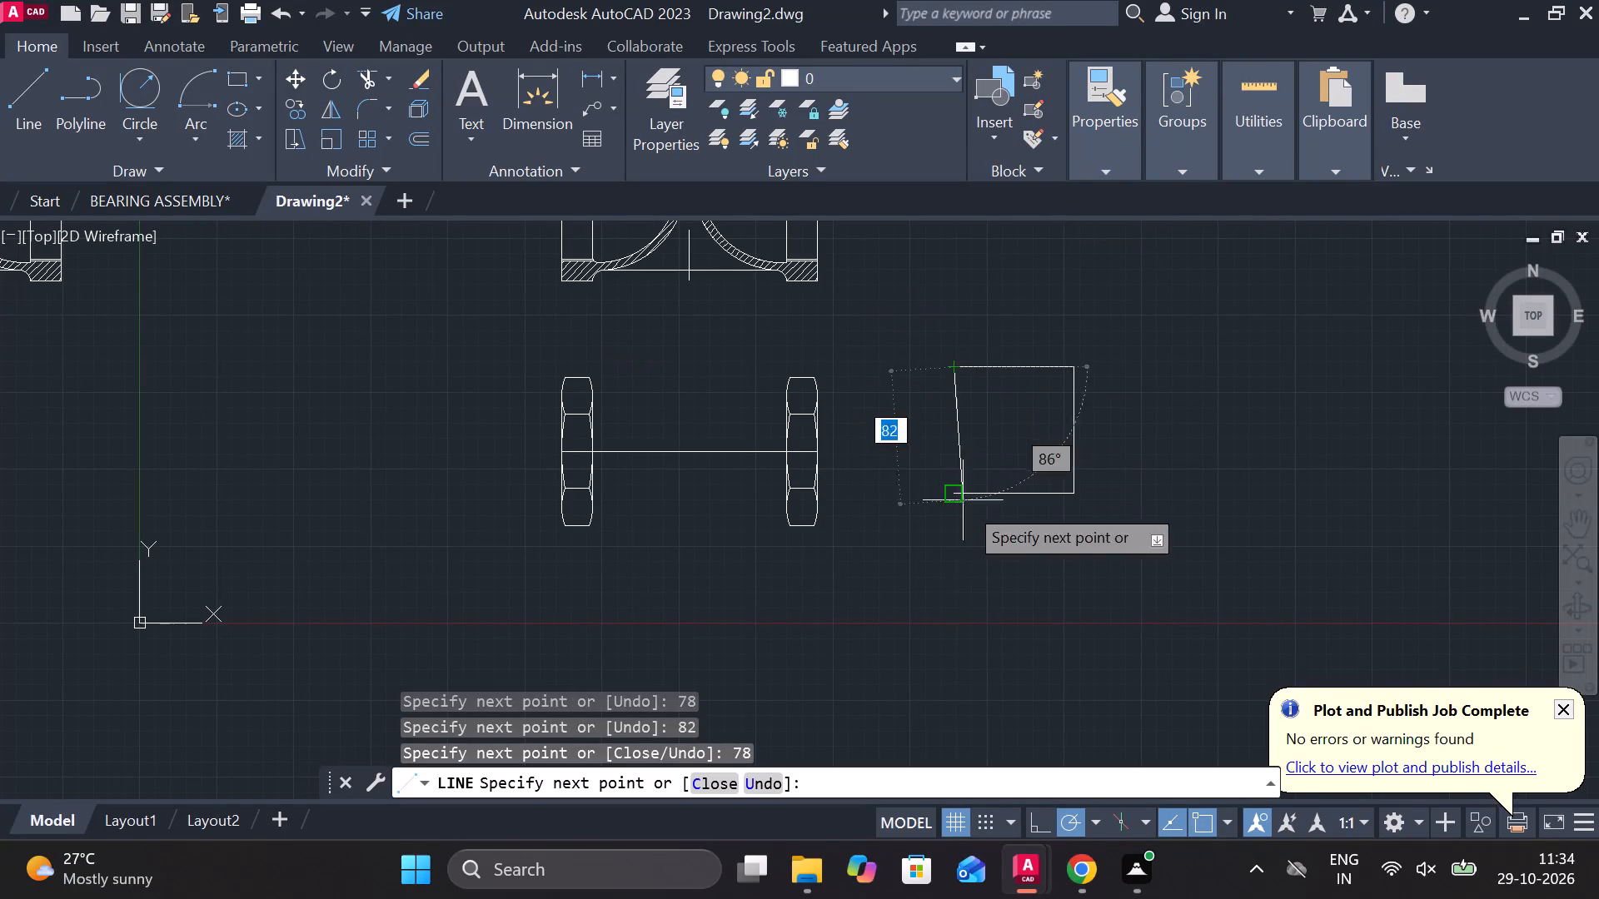
pyautogui.click(948, 501)
pyautogui.press('Escape')
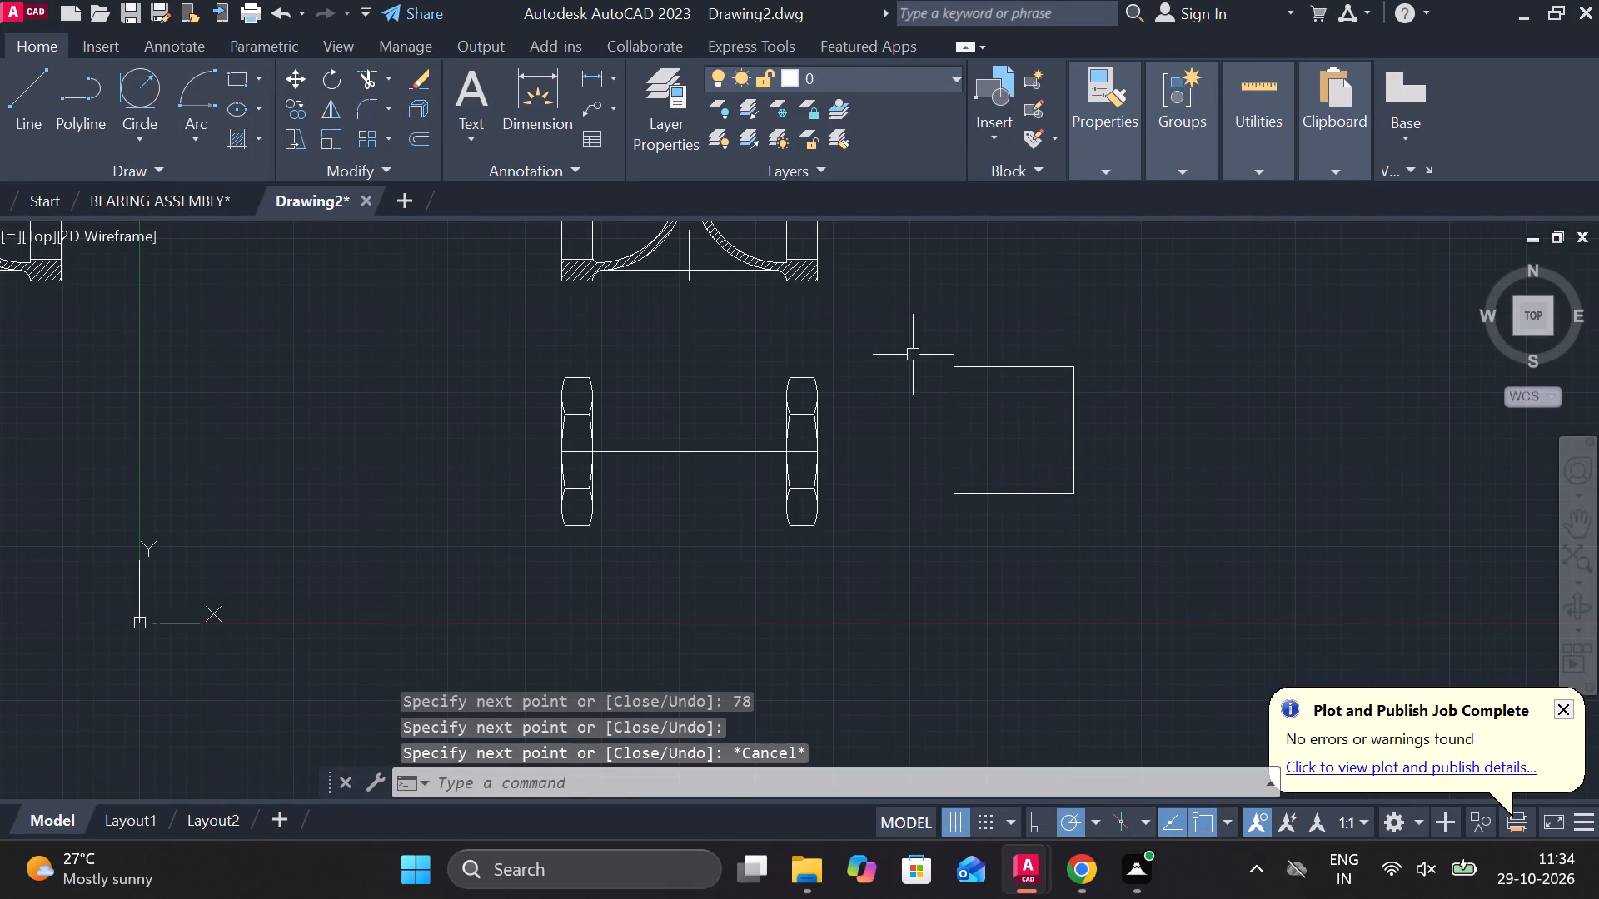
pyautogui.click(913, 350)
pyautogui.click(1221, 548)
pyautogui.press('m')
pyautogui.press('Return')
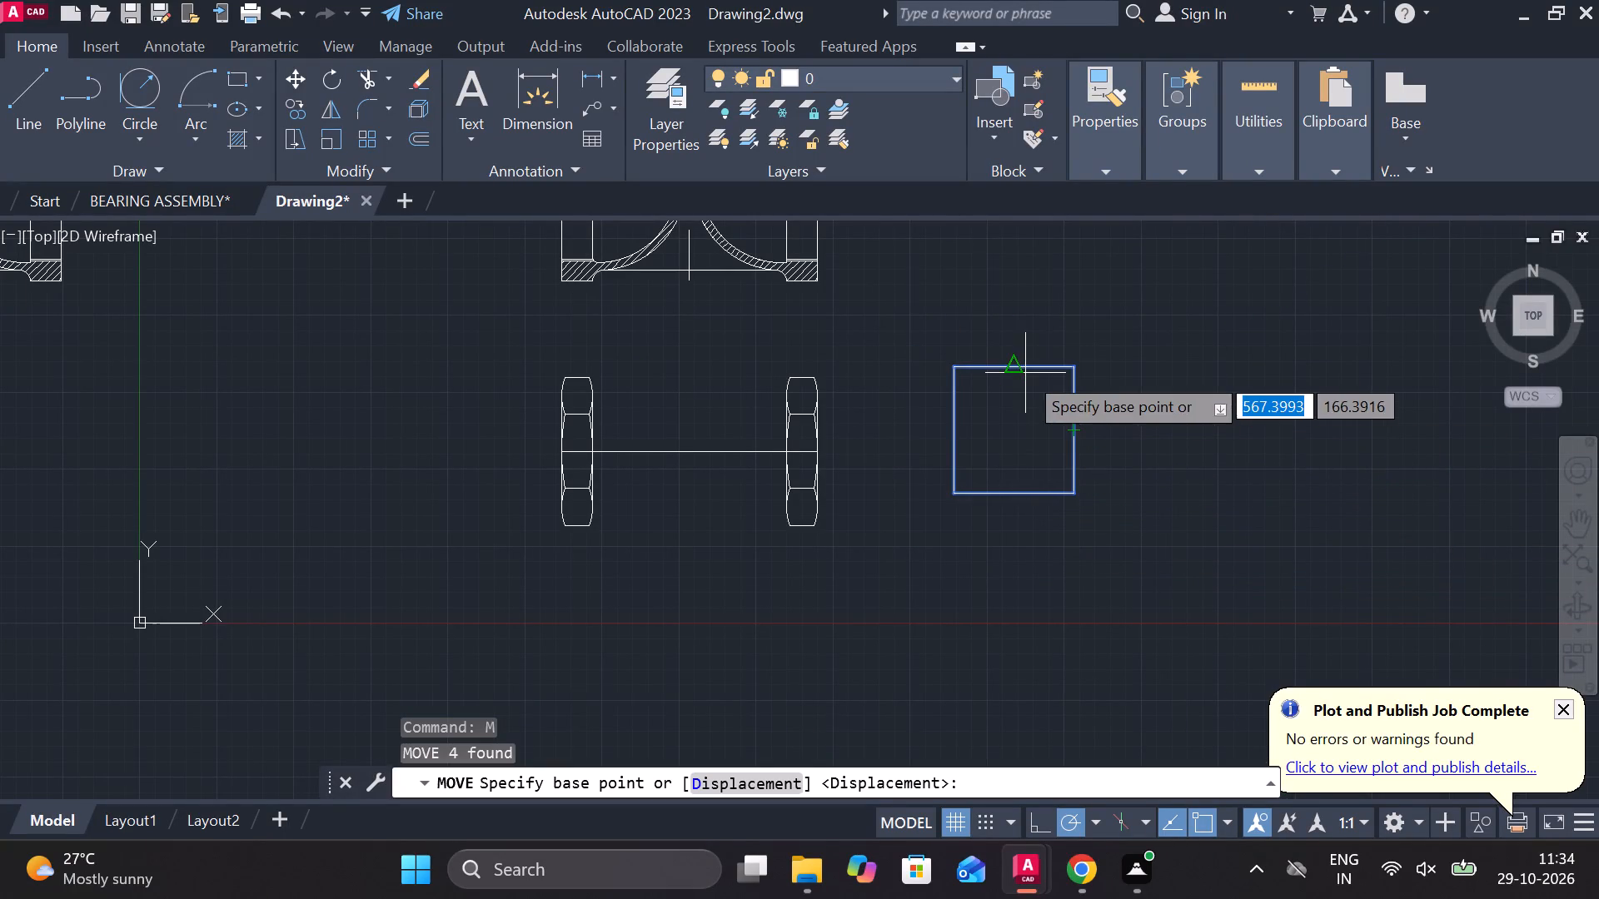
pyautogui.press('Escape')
# Draw a horizontal and a vertical line through the rectangle, joining the midpoints of its opposite sides.
pyautogui.press('l')
pyautogui.press('Return')
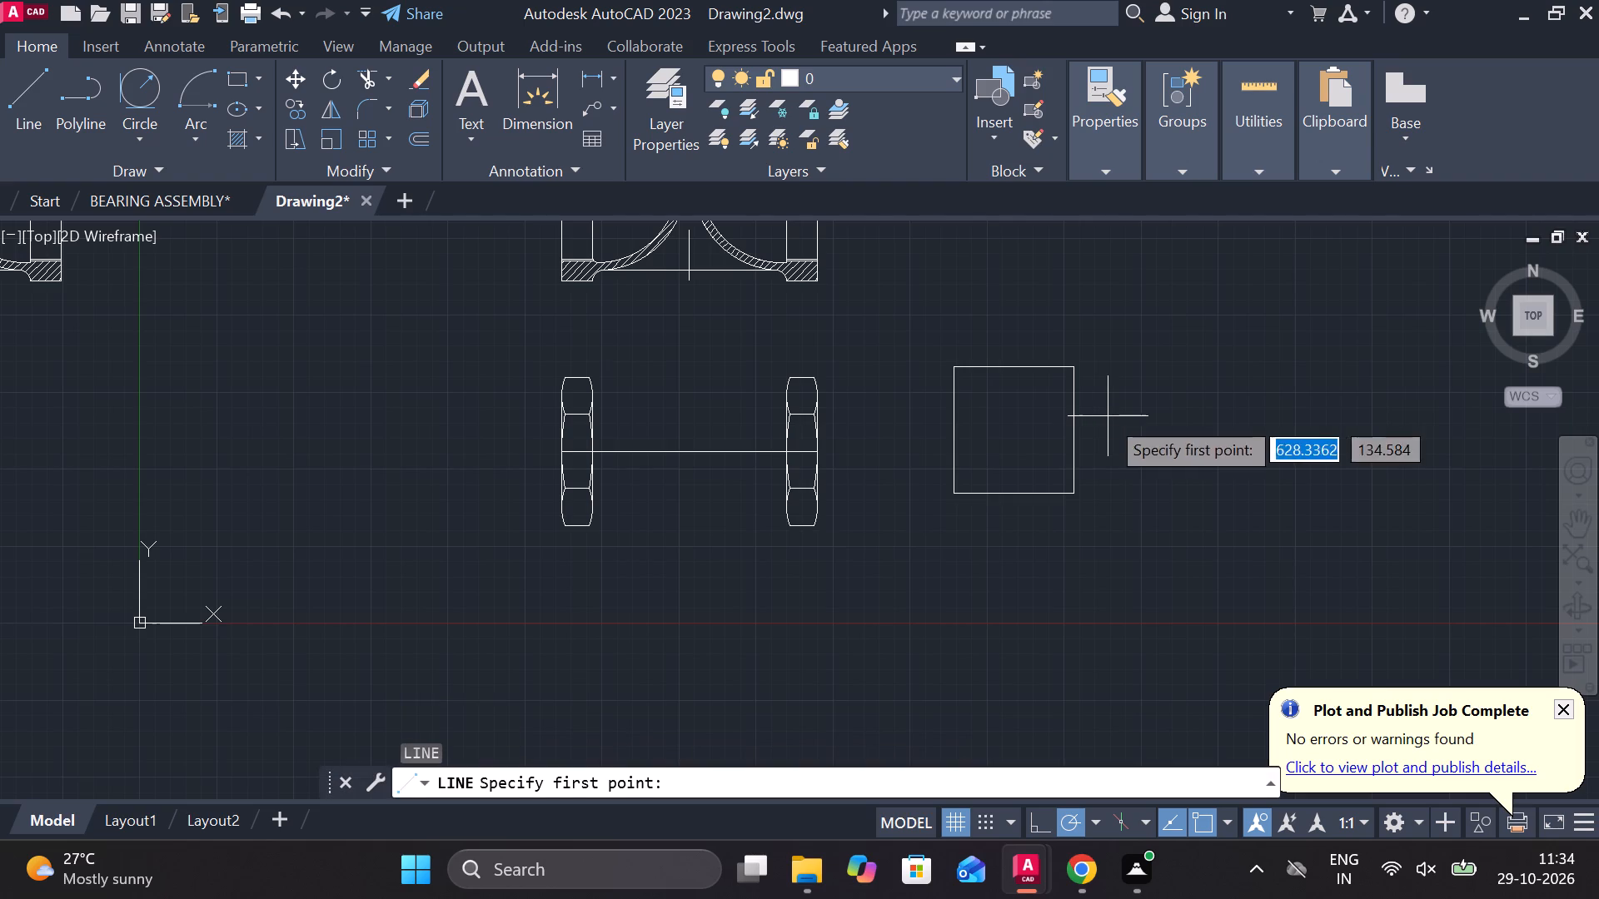
pyautogui.click(958, 433)
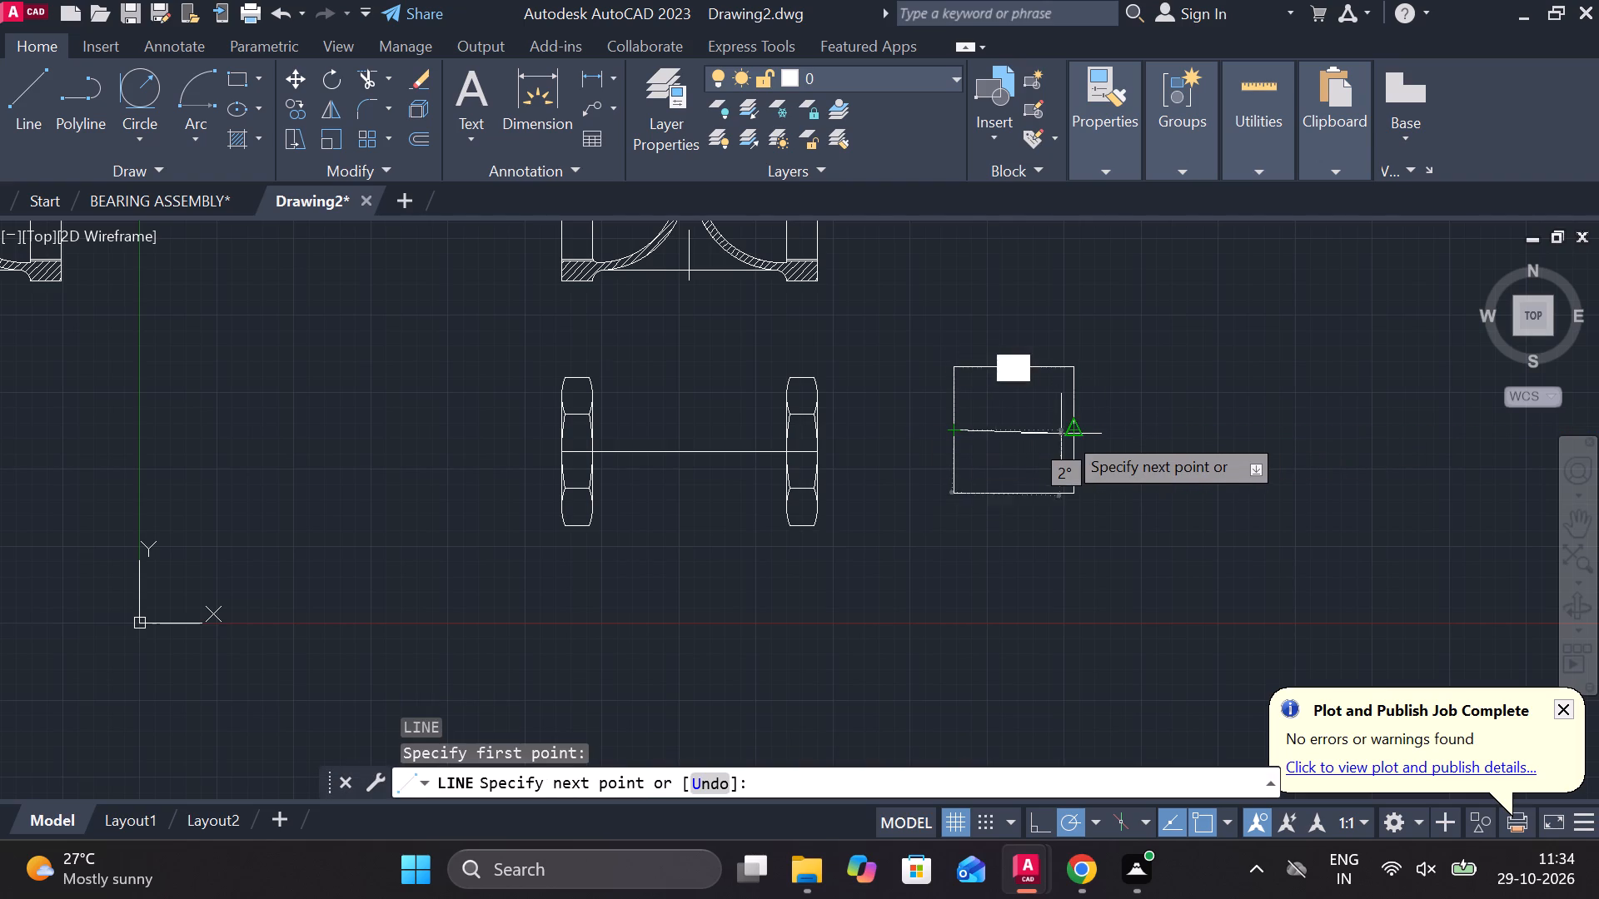
pyautogui.click(1071, 429)
pyautogui.press('Escape')
pyautogui.press('space')
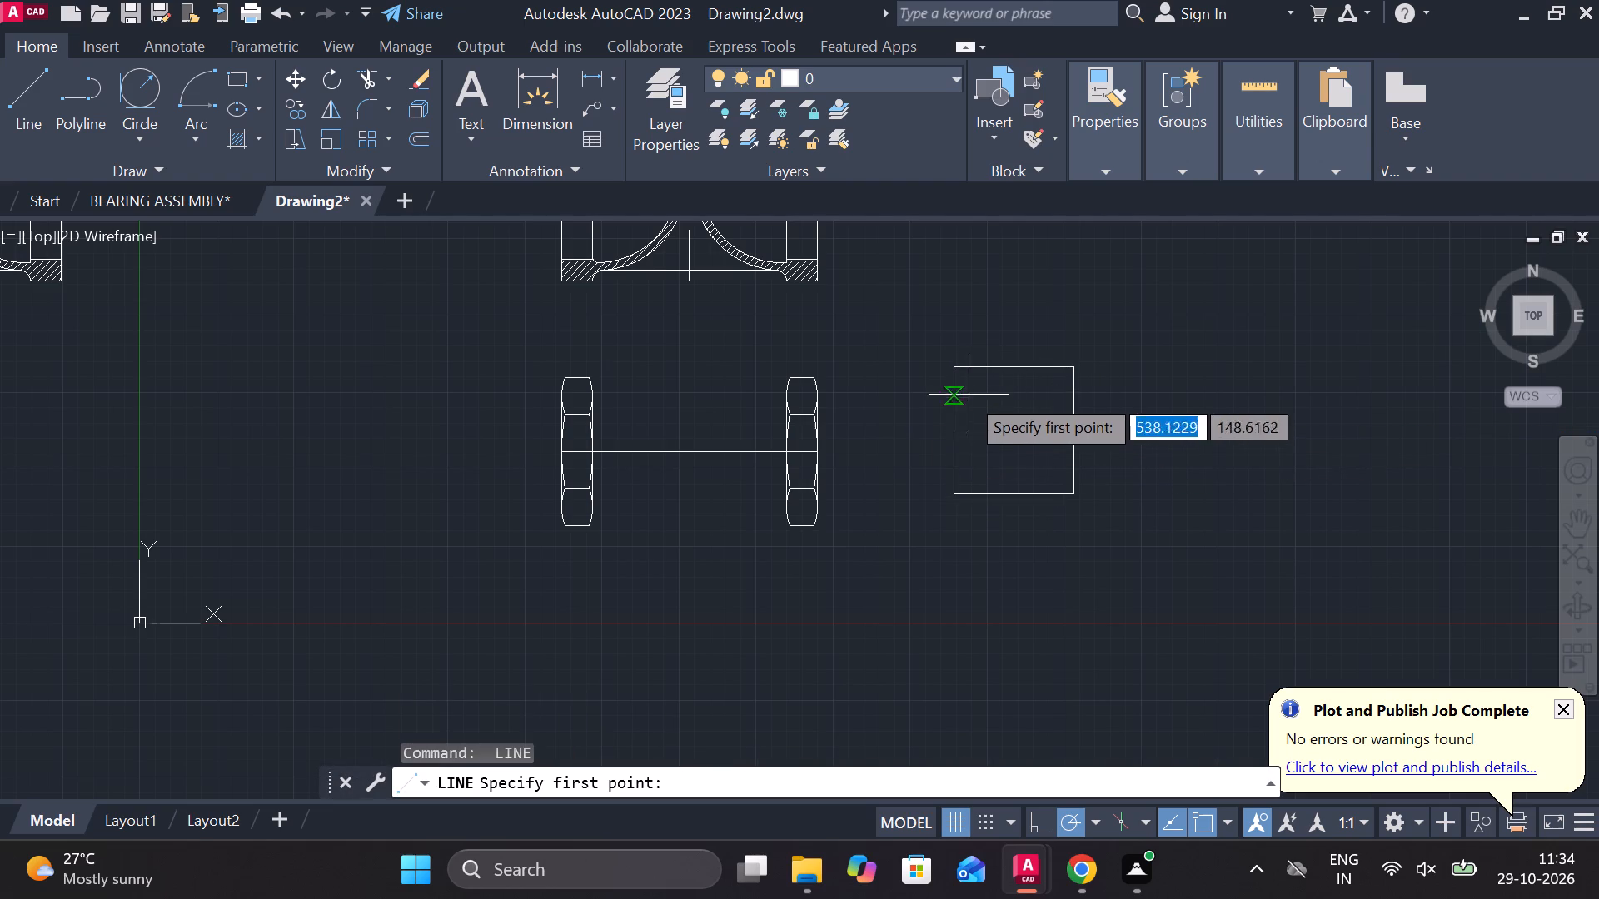
pyautogui.click(1010, 372)
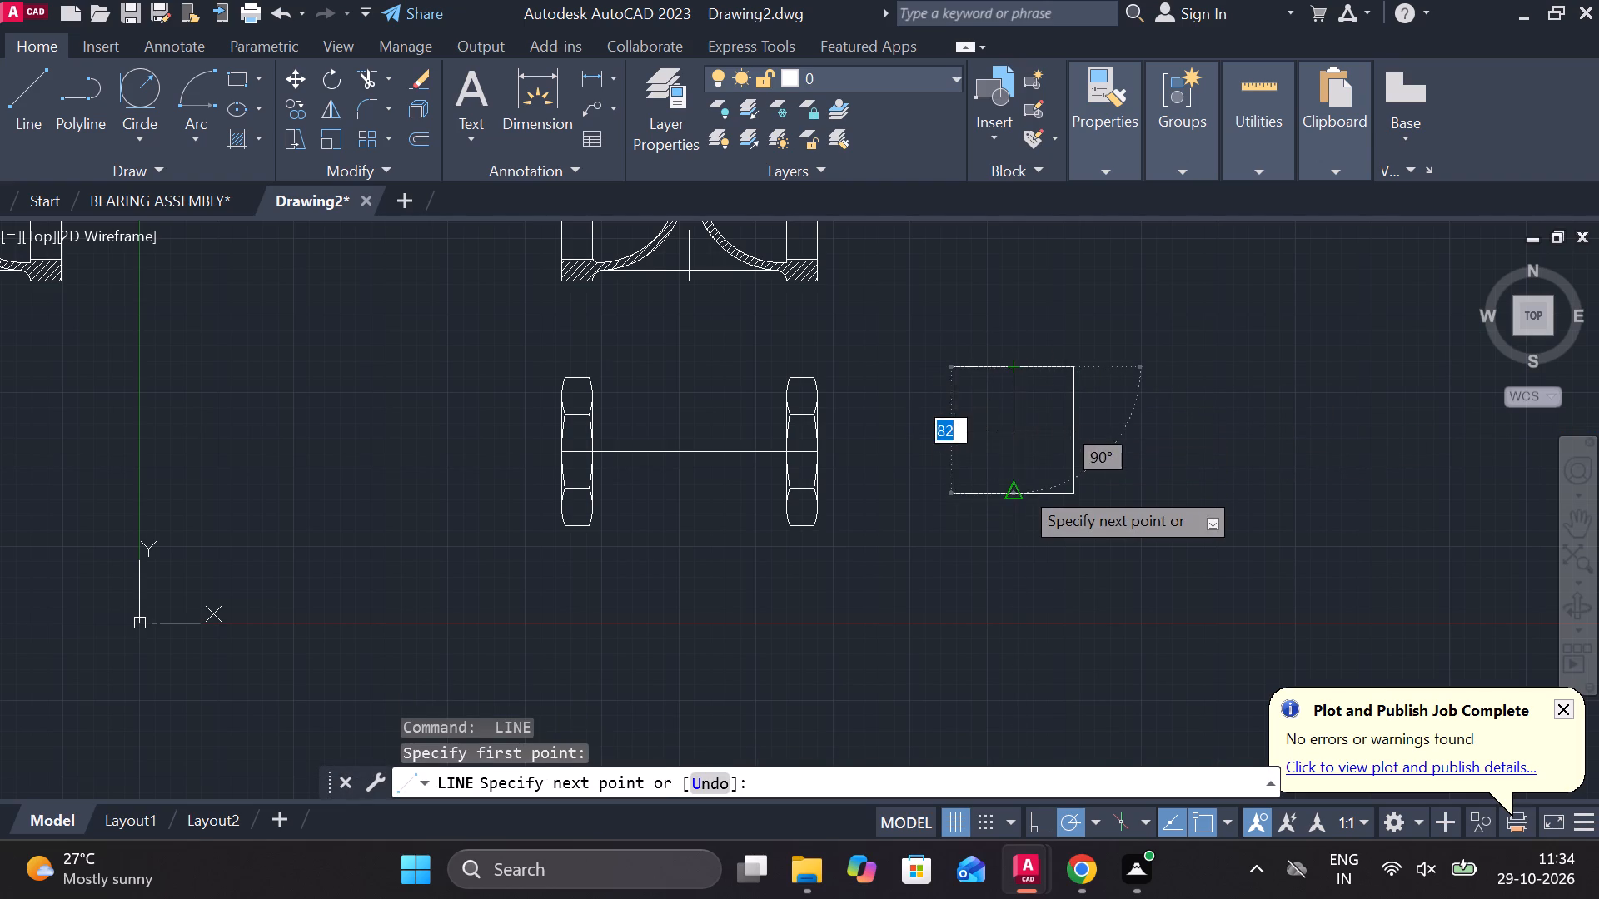
pyautogui.click(1021, 487)
pyautogui.press('Escape')
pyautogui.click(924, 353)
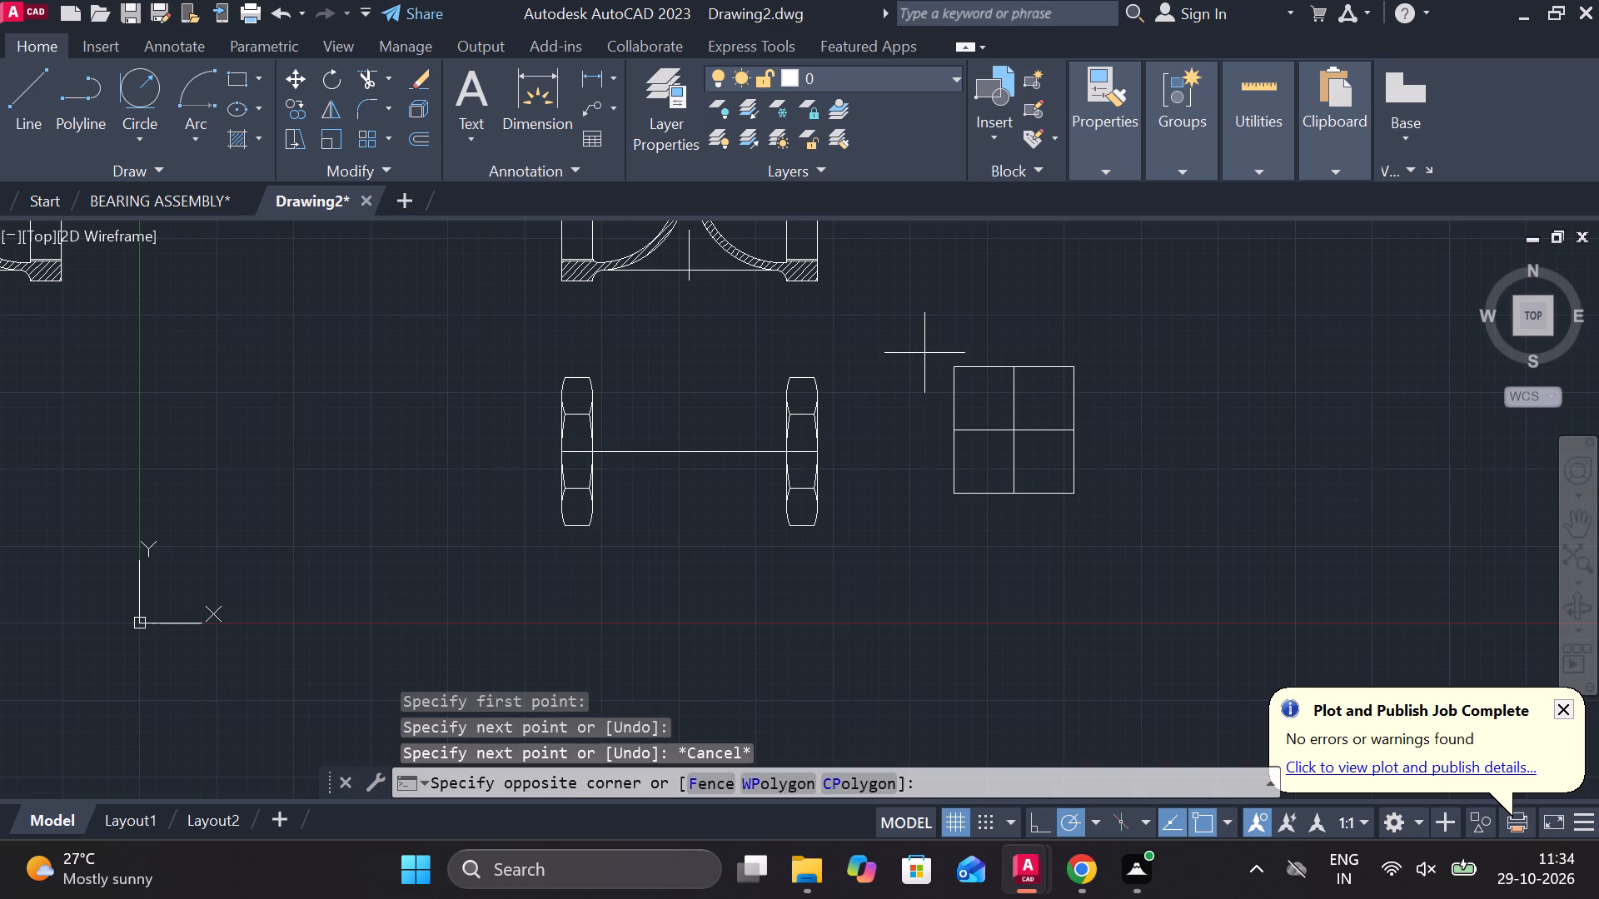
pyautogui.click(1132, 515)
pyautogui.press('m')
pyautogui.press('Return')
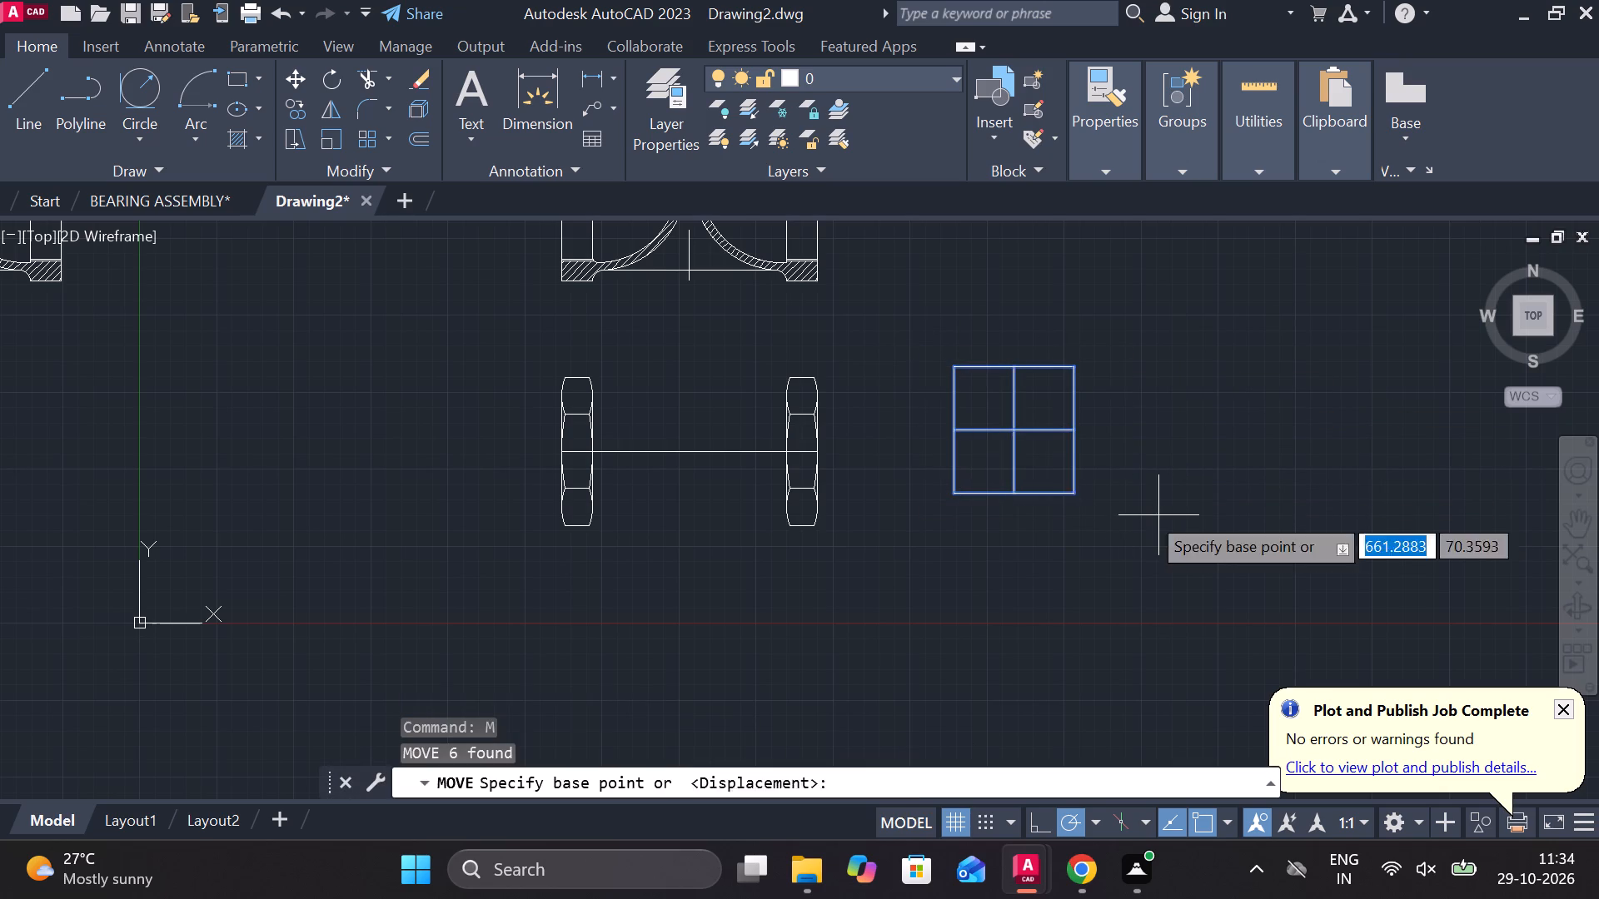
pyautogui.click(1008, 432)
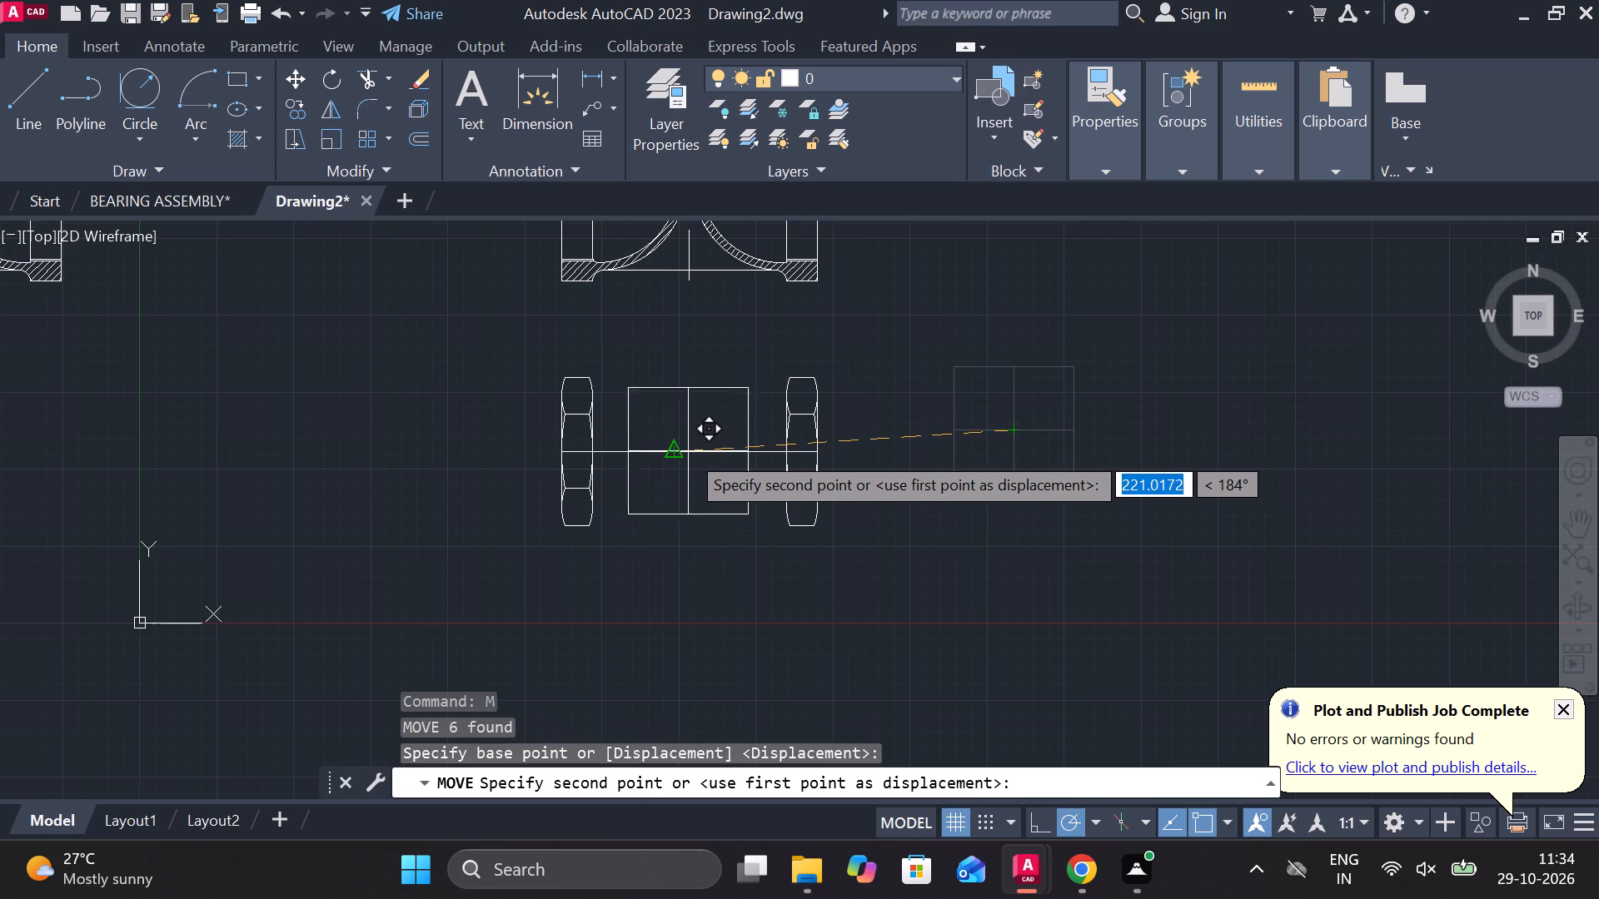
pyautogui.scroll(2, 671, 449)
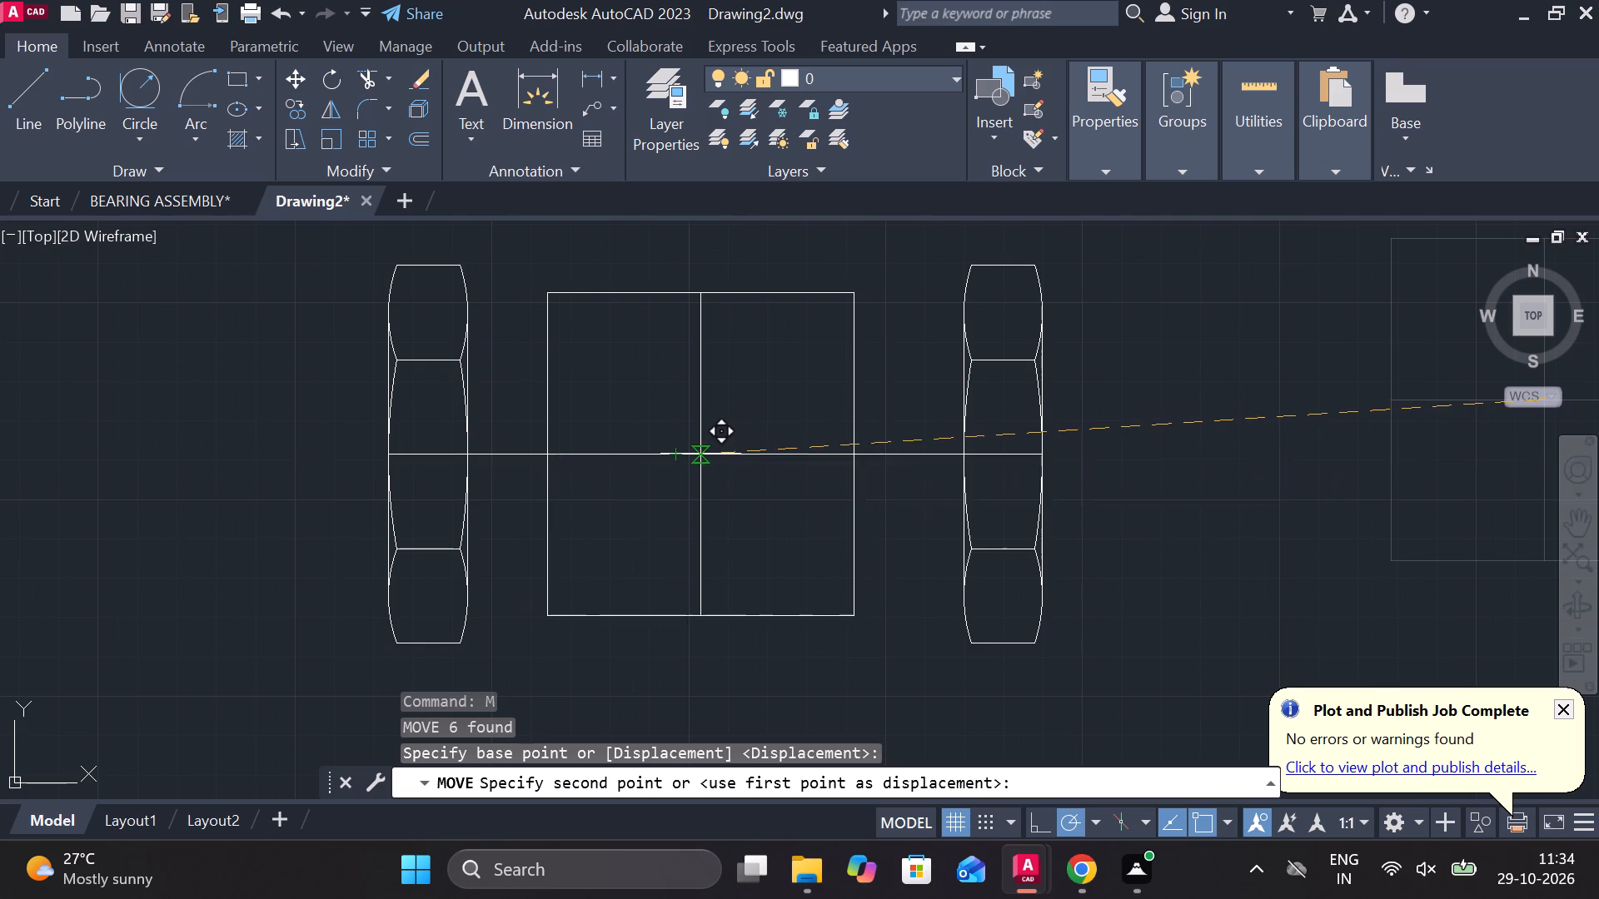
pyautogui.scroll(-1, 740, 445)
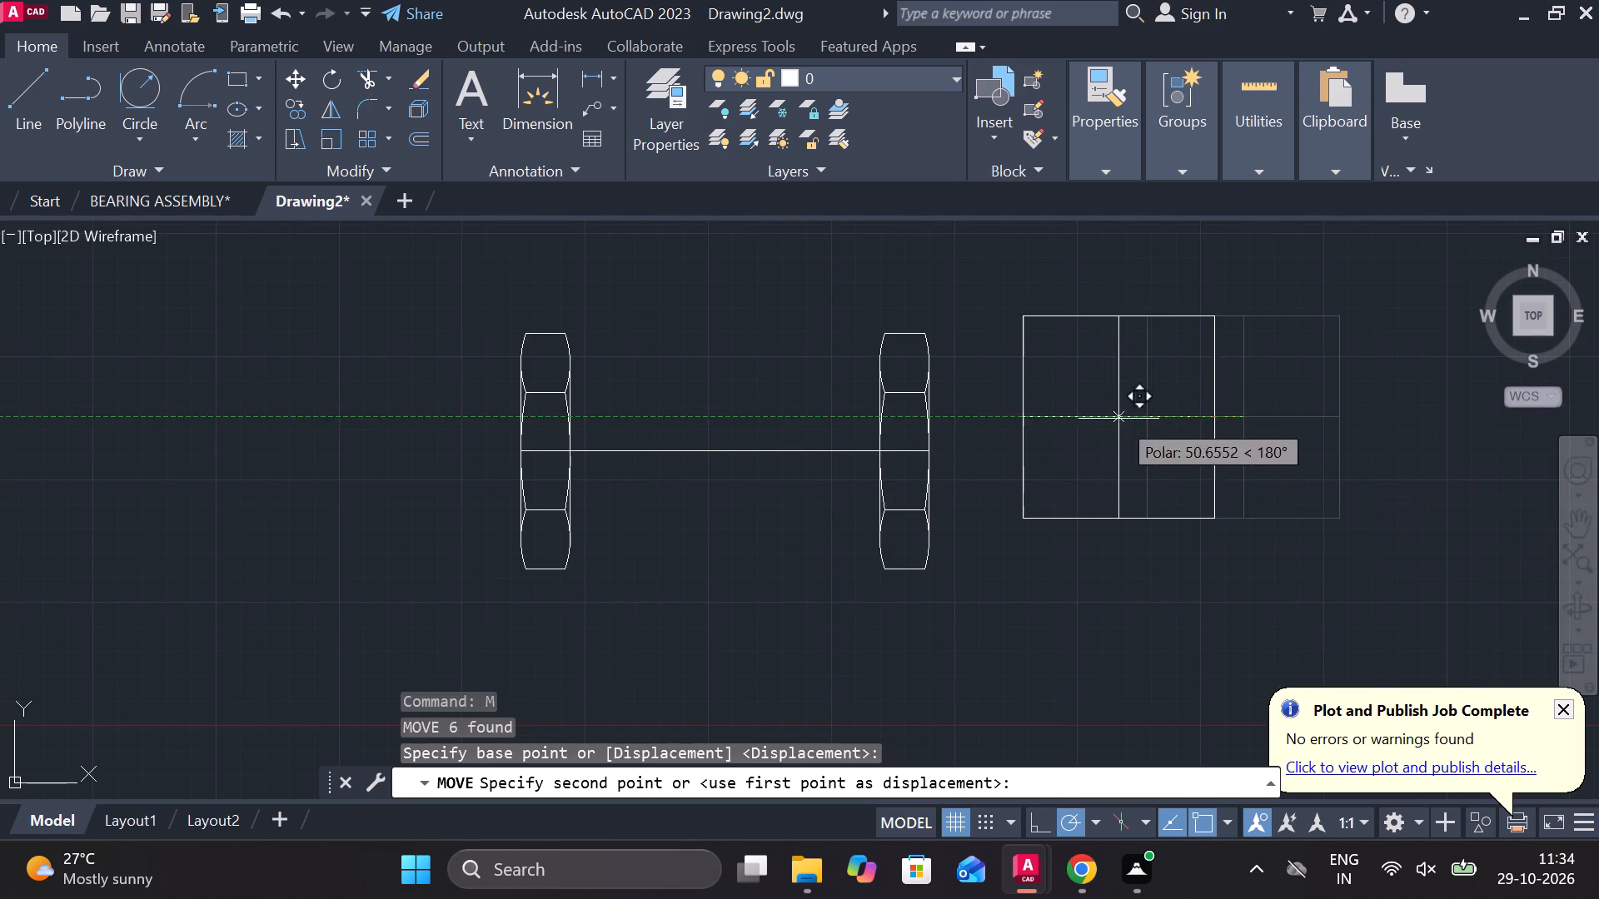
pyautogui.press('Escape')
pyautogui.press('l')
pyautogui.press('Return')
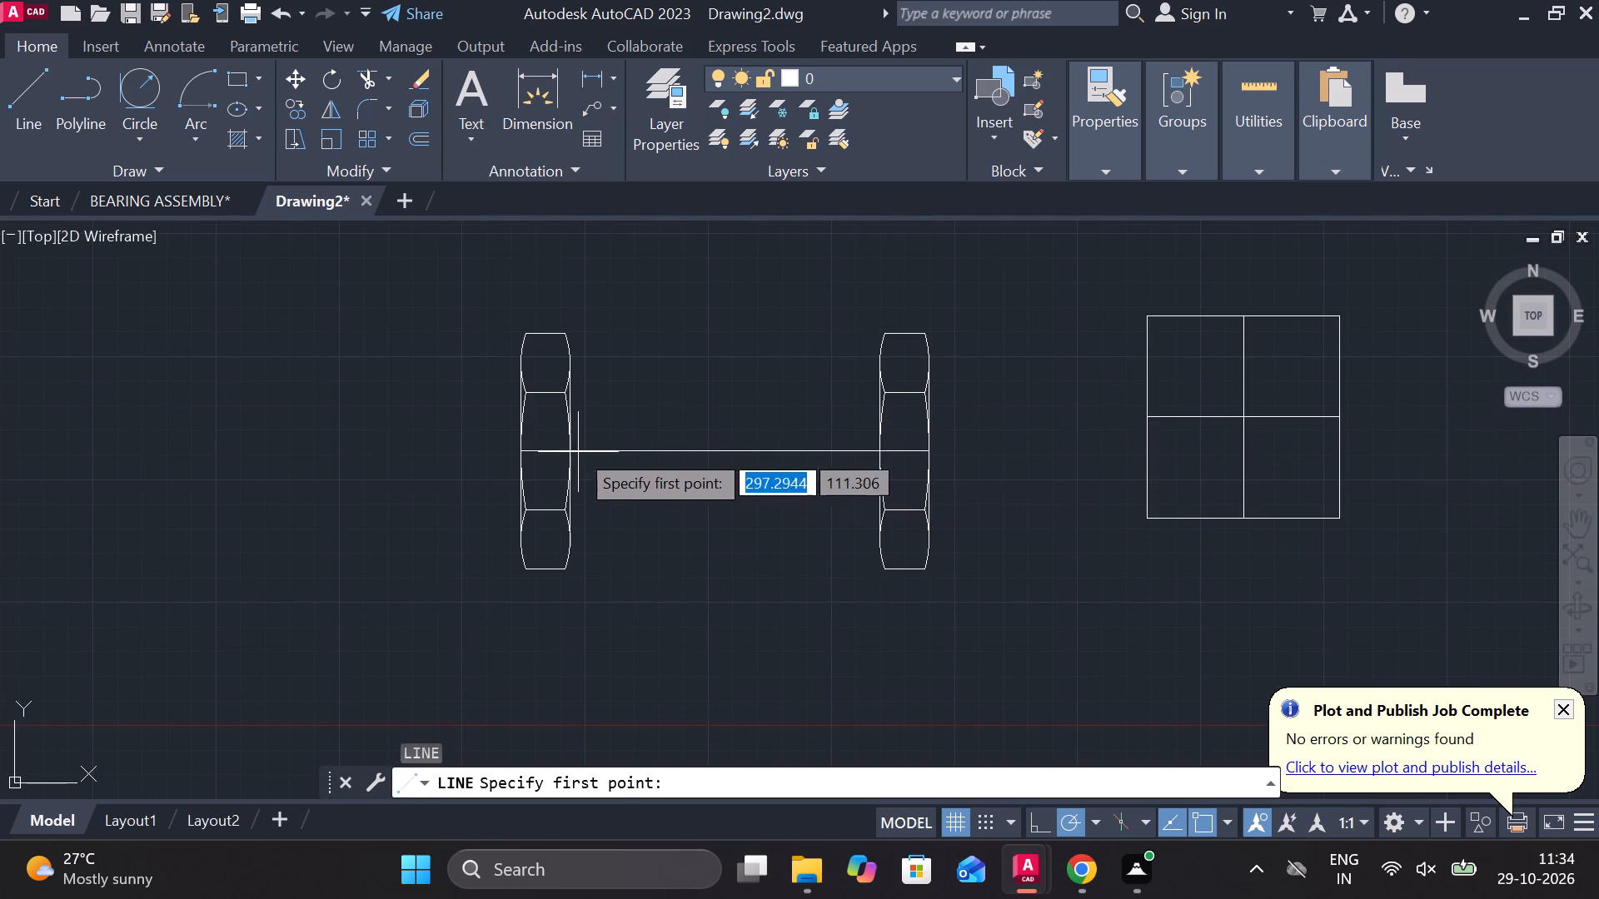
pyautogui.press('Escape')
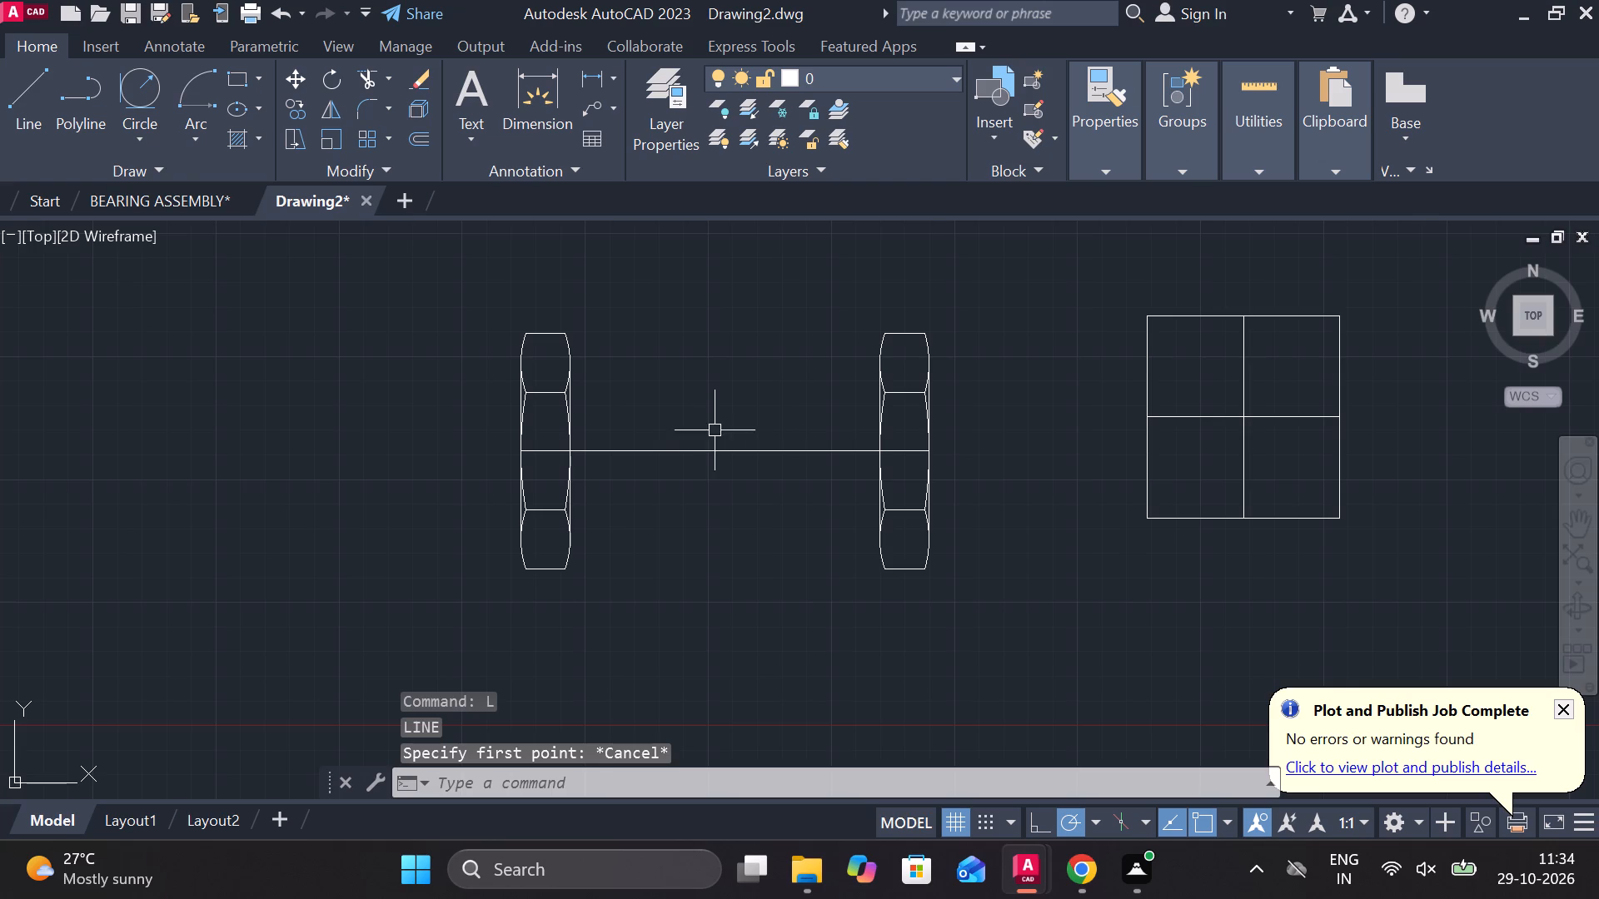
# Lengthen the sectional view's vertical centre line downward past the bottom of the two upright part views.
pyautogui.scroll(-1, 715, 430)
pyautogui.click(726, 244)
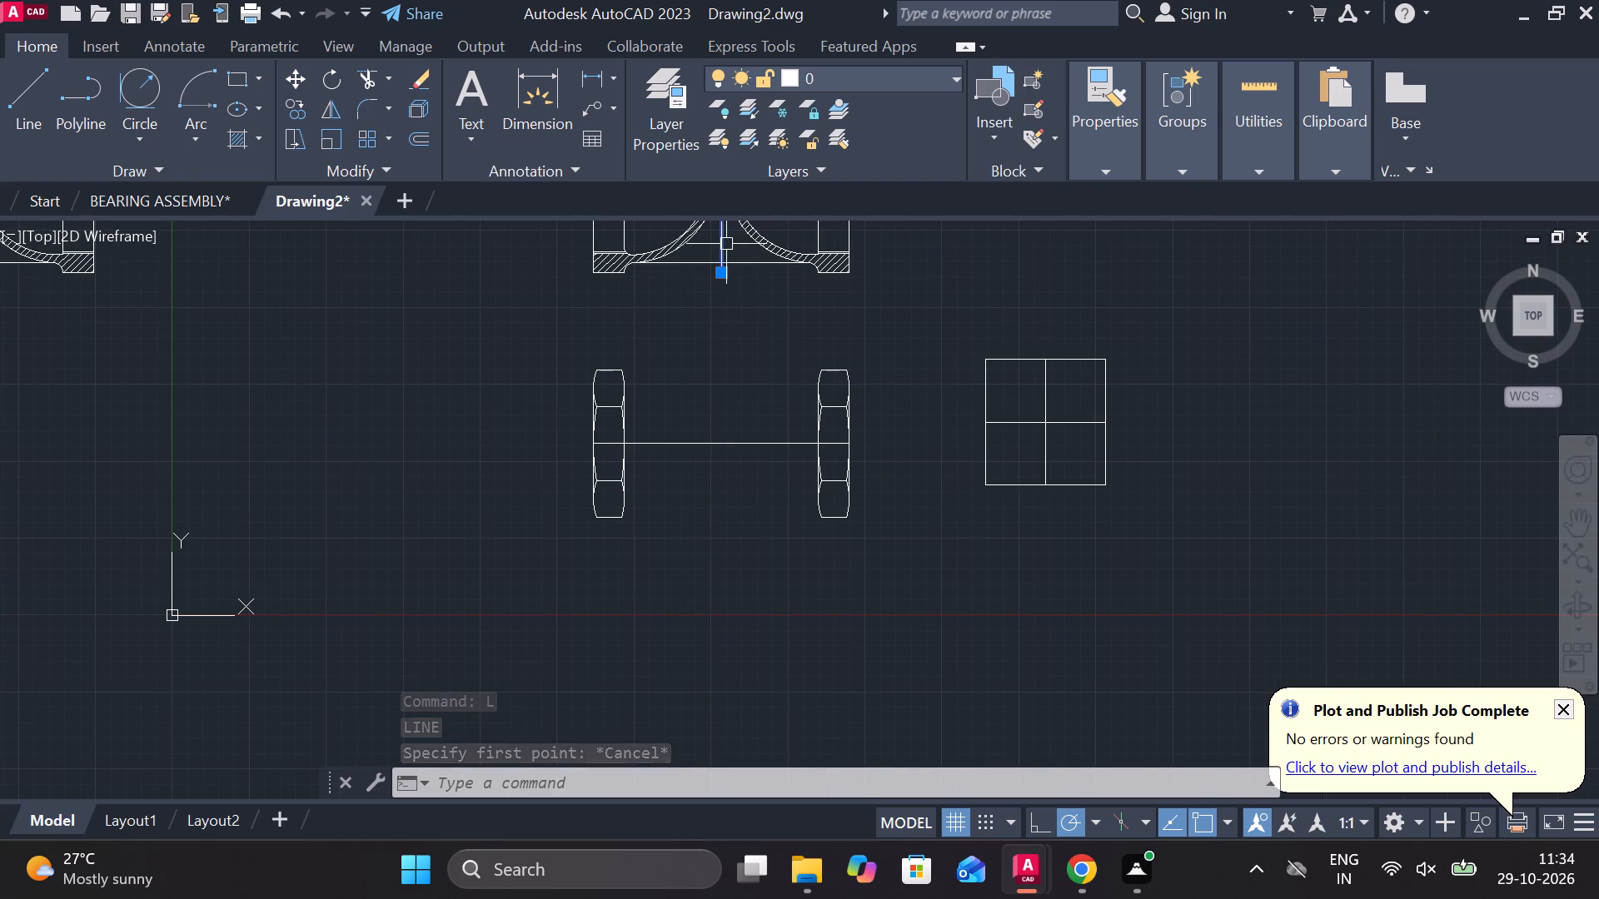
pyautogui.click(776, 324)
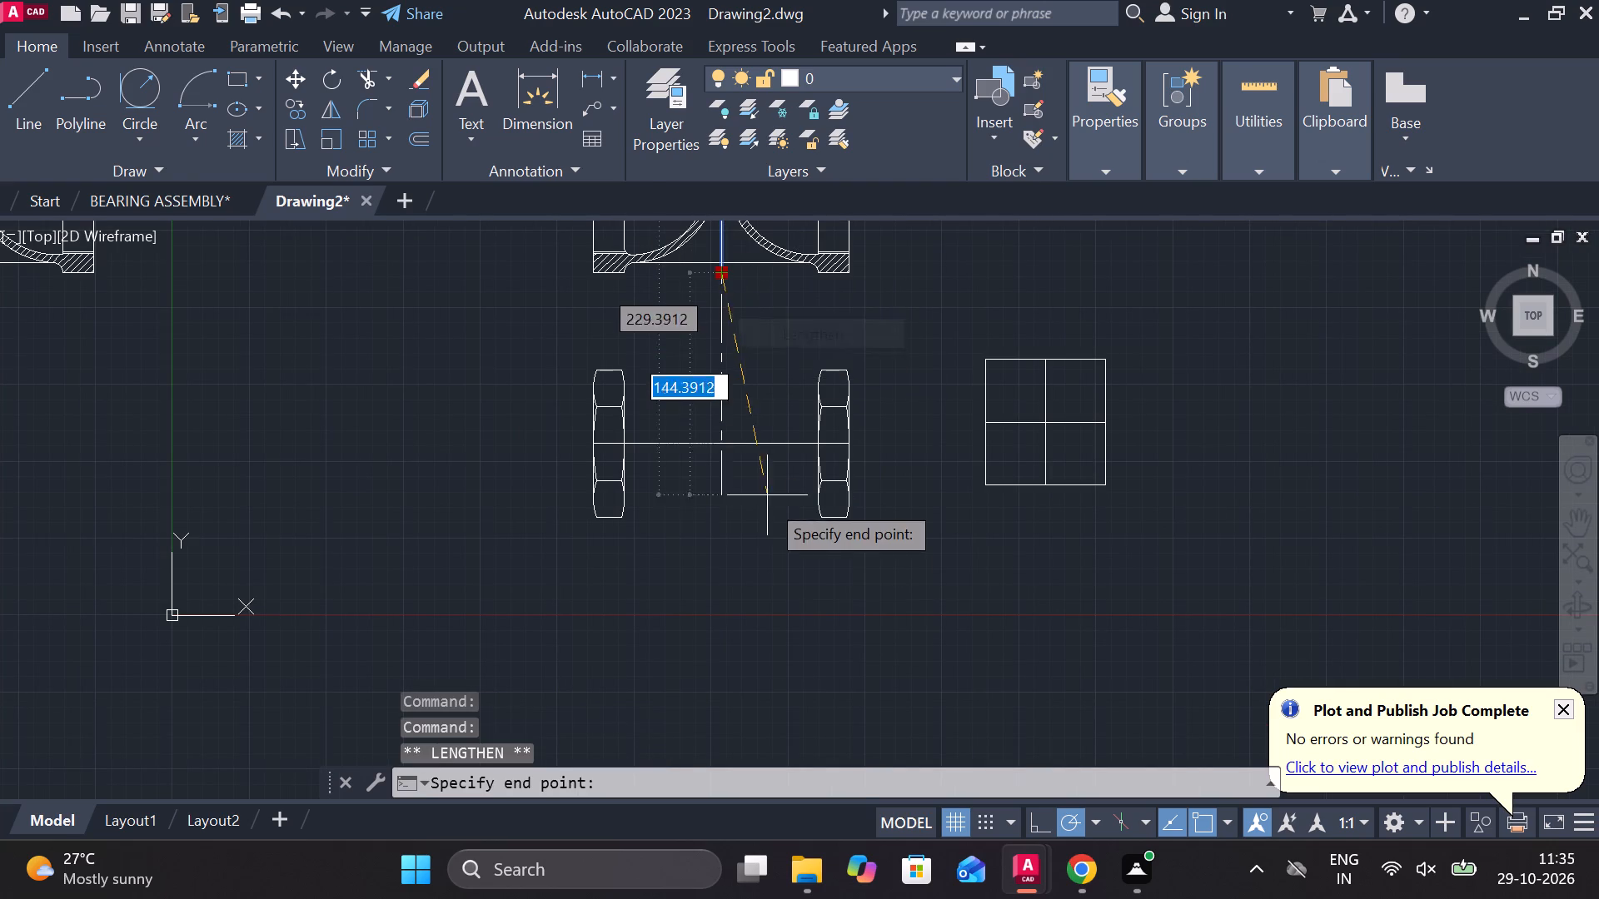
pyautogui.click(769, 579)
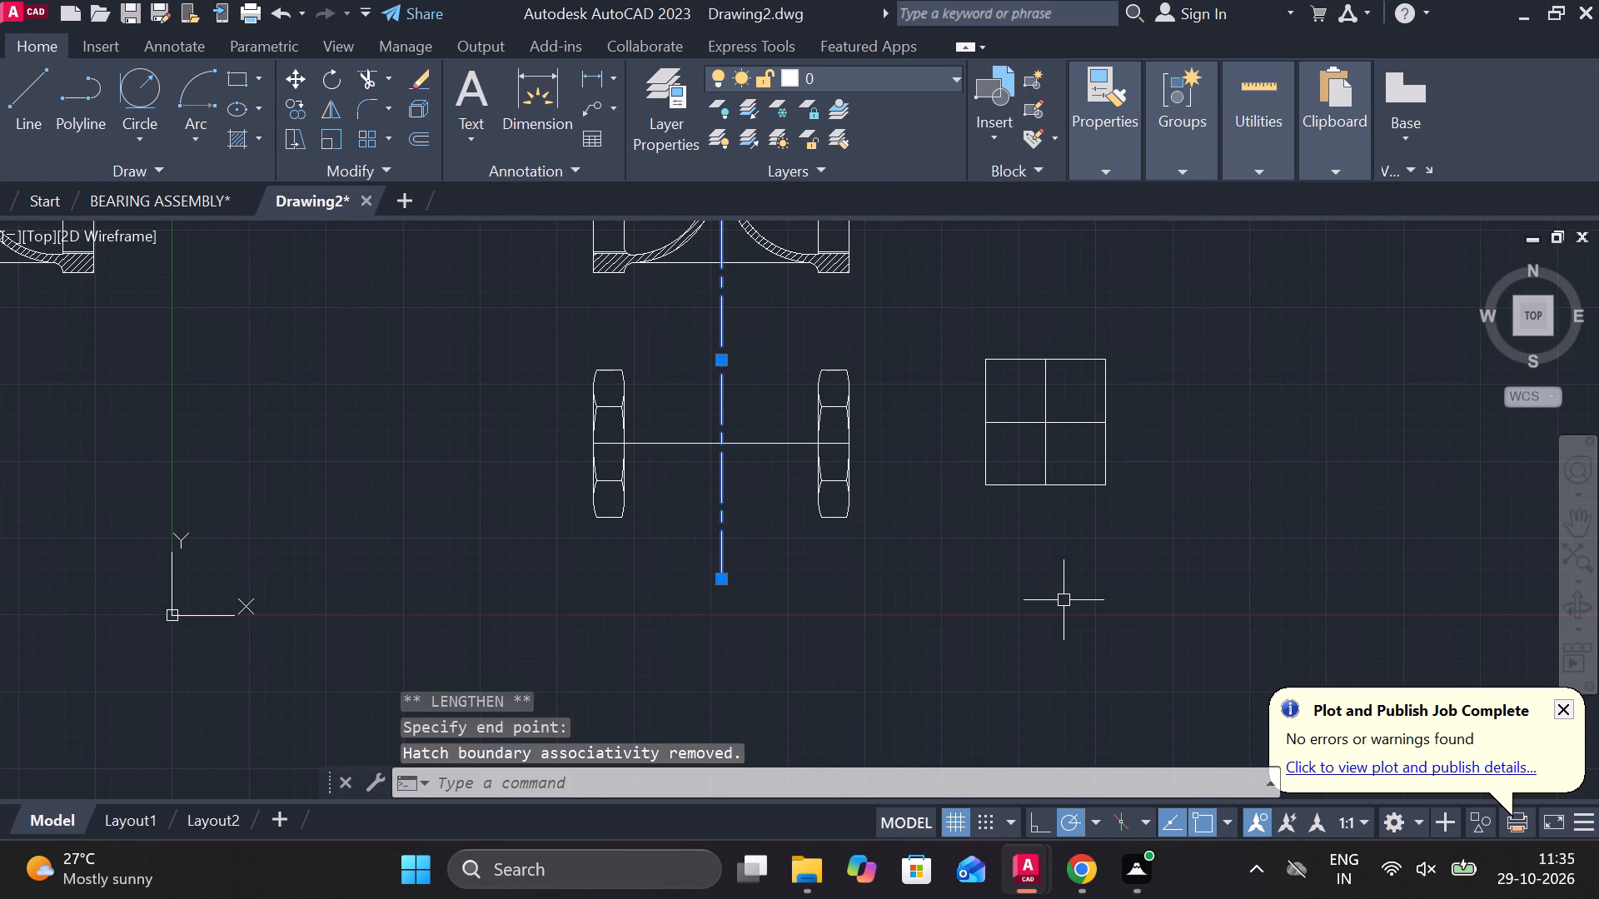
pyautogui.press('Escape')
# Move the rectangle with its cross lines by its centre onto the intersection of the centre line and the horizontal middle line.
pyautogui.click(914, 329)
pyautogui.click(1223, 529)
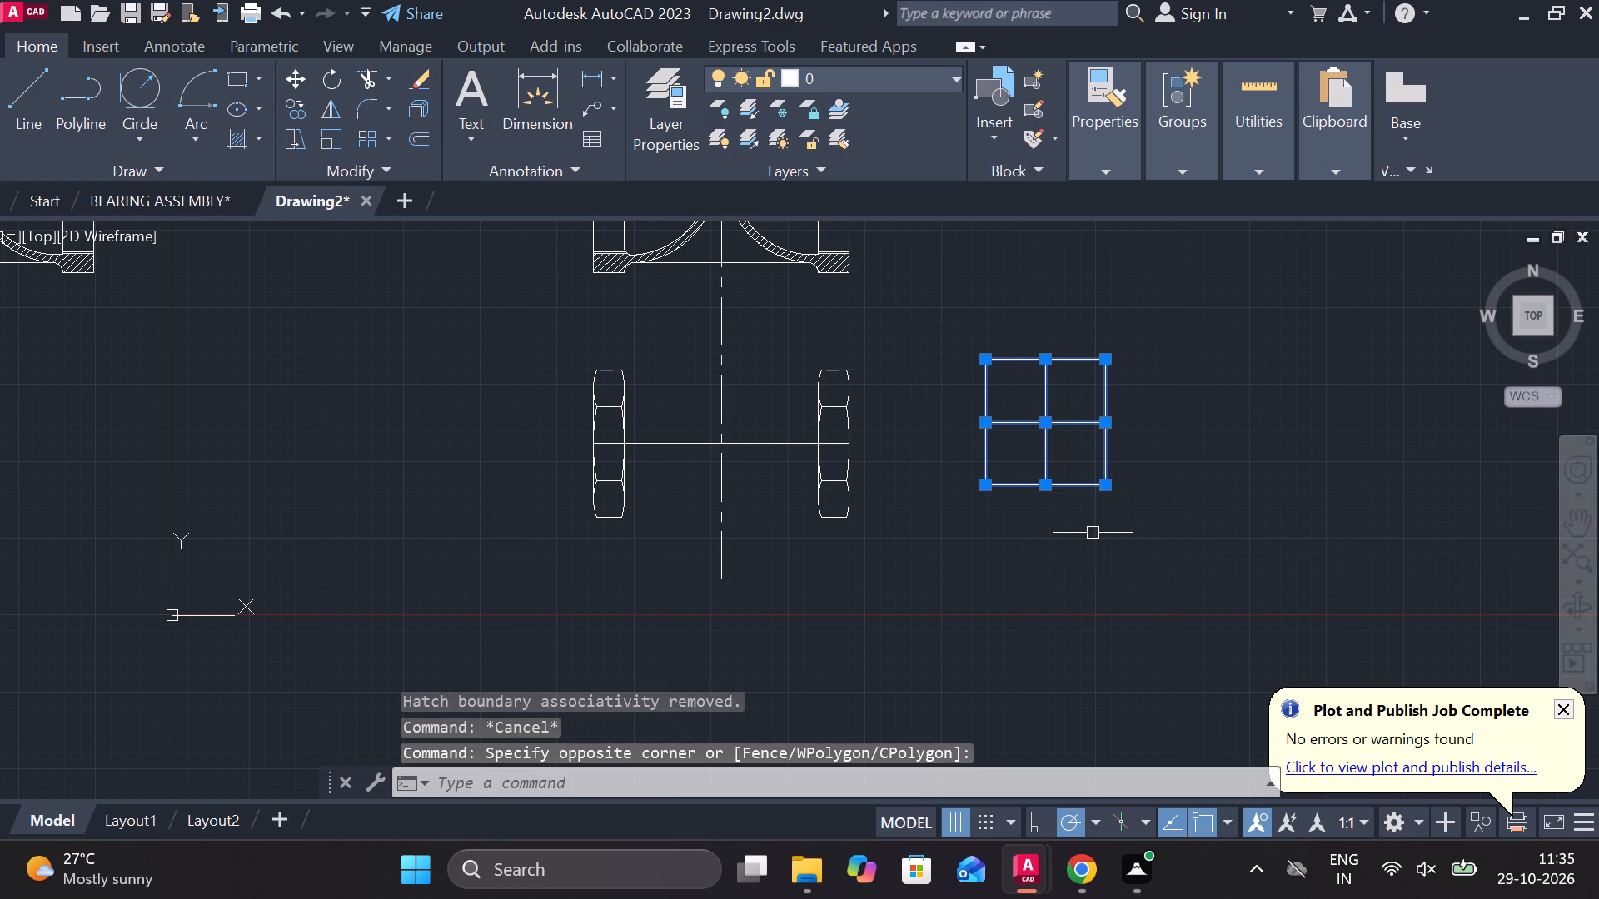
pyautogui.press('m')
pyautogui.press('Return')
pyautogui.click(1045, 431)
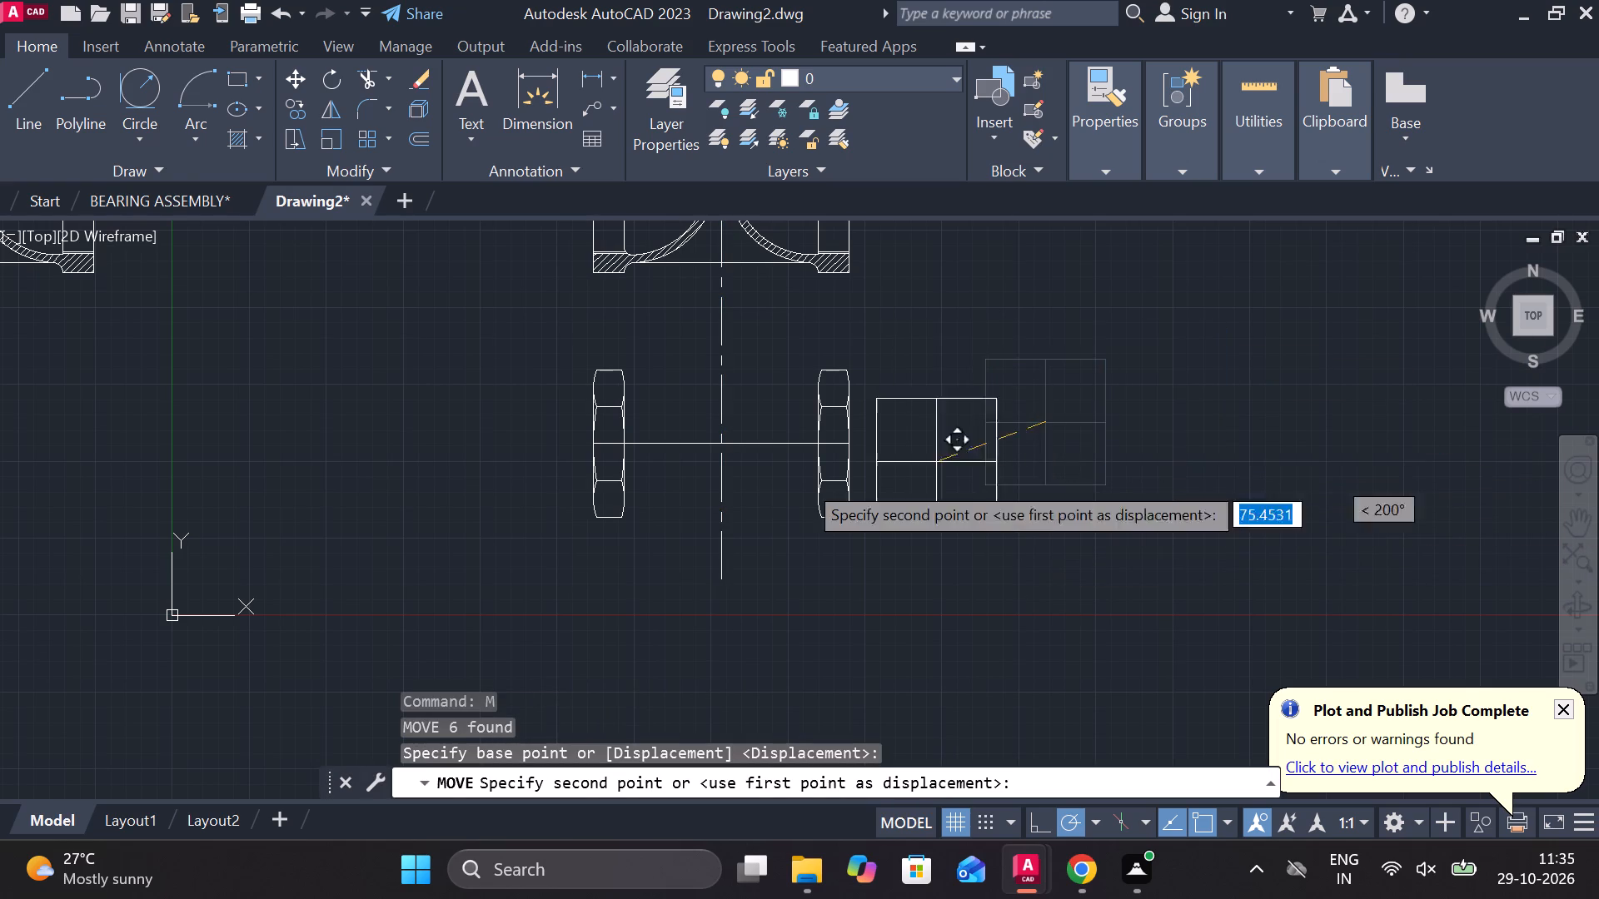
pyautogui.scroll(1, 724, 451)
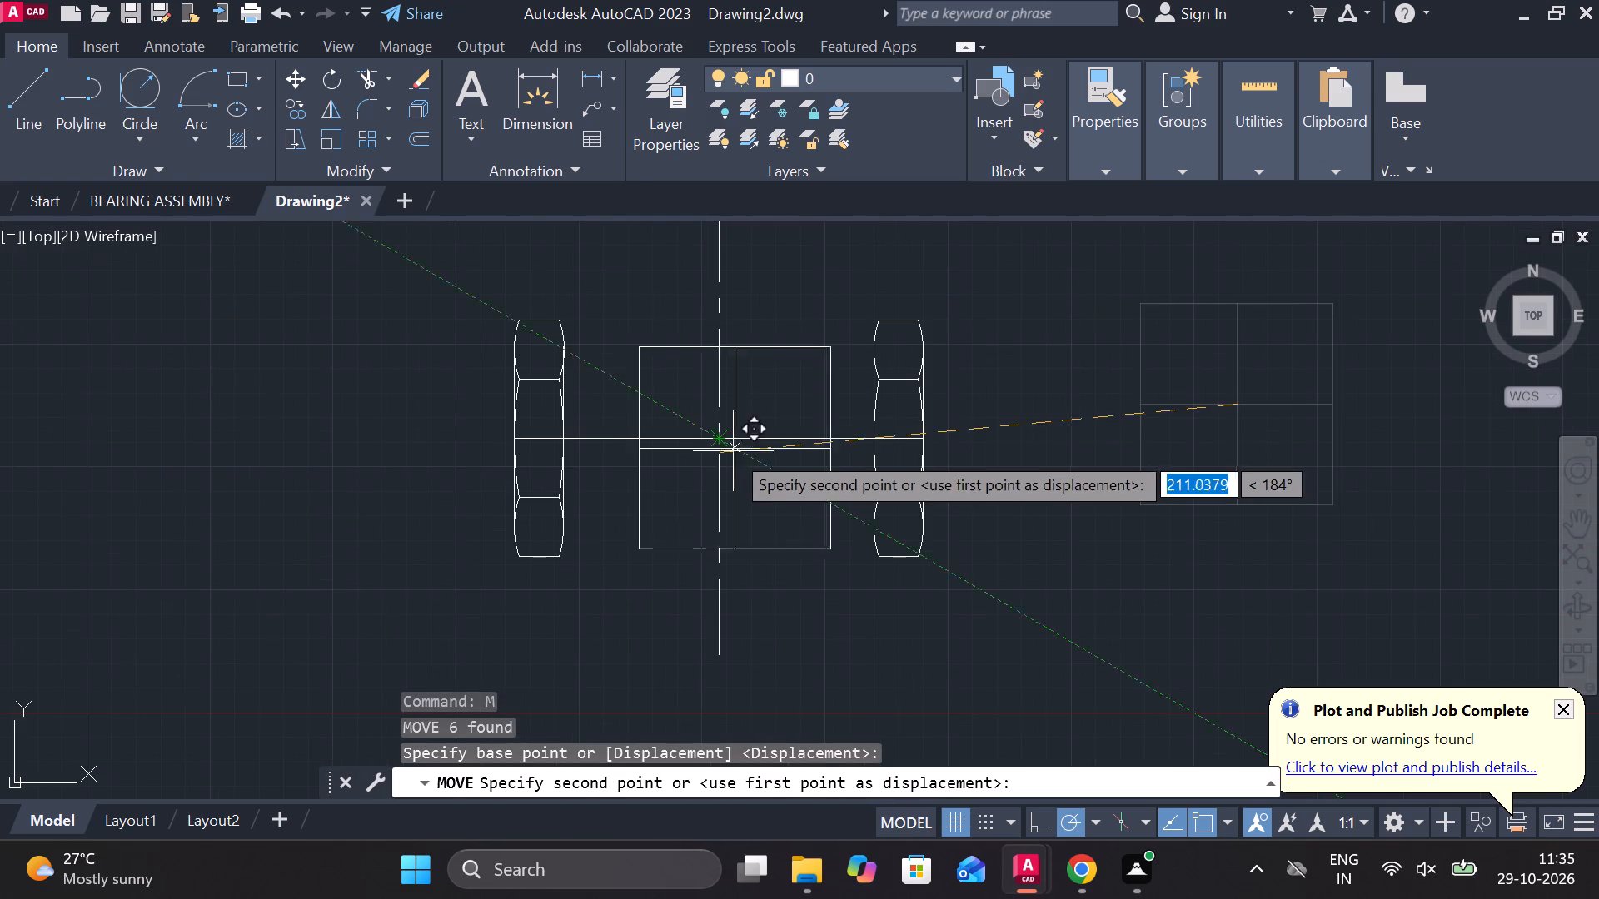
pyautogui.click(715, 434)
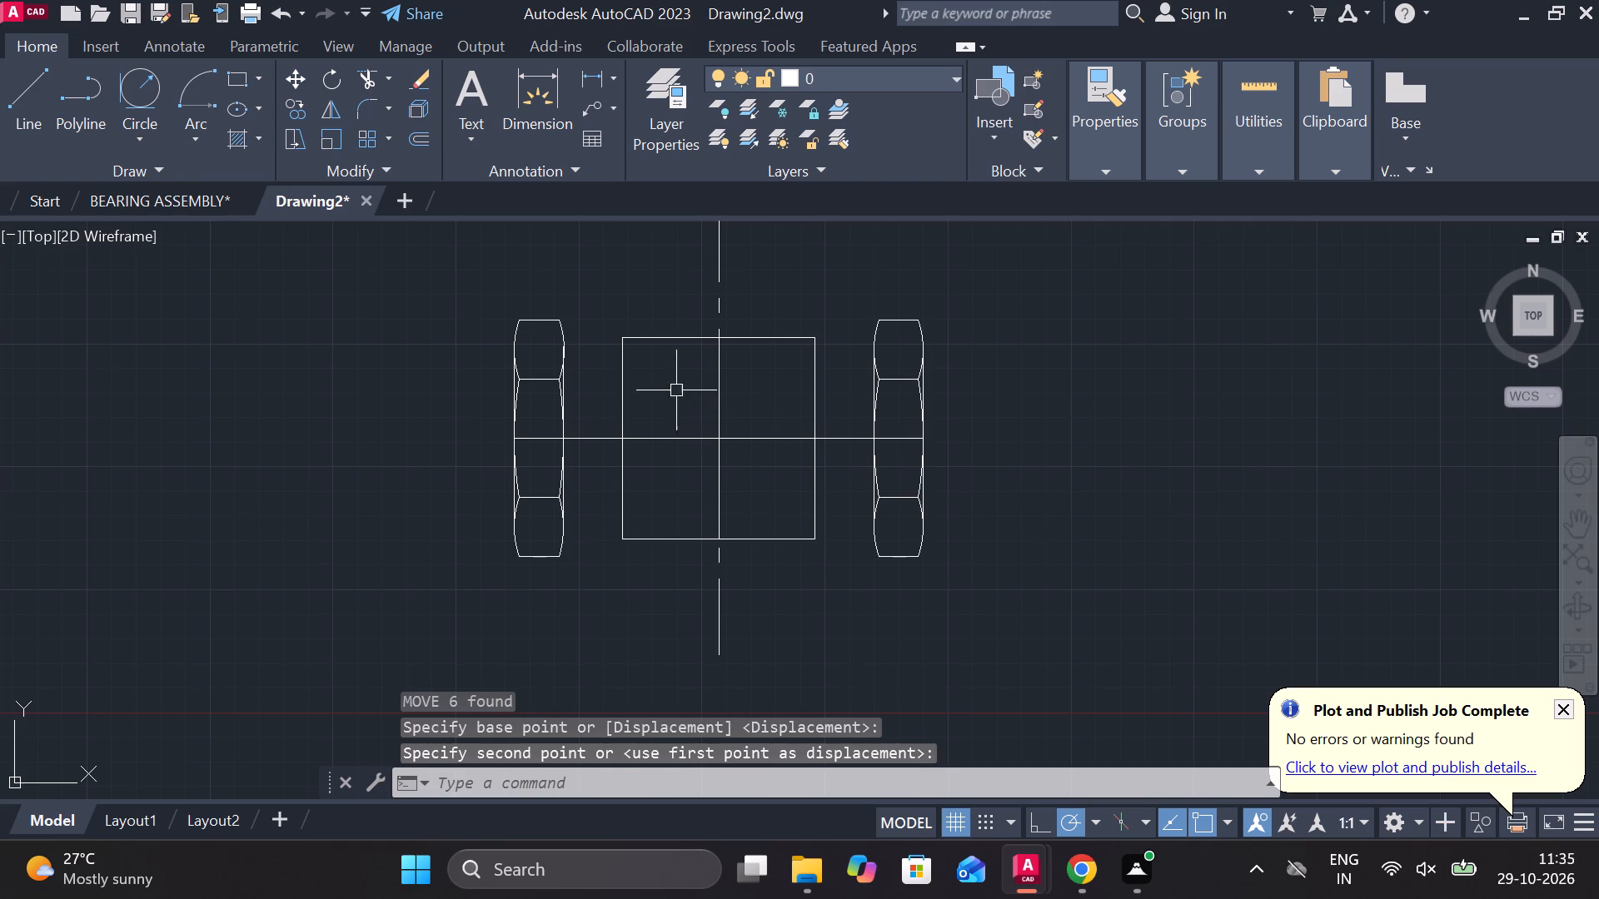
# Draw a circle of diameter 12 centred on the rectangle's upper-left corner.
pyautogui.scroll(2, 618, 335)
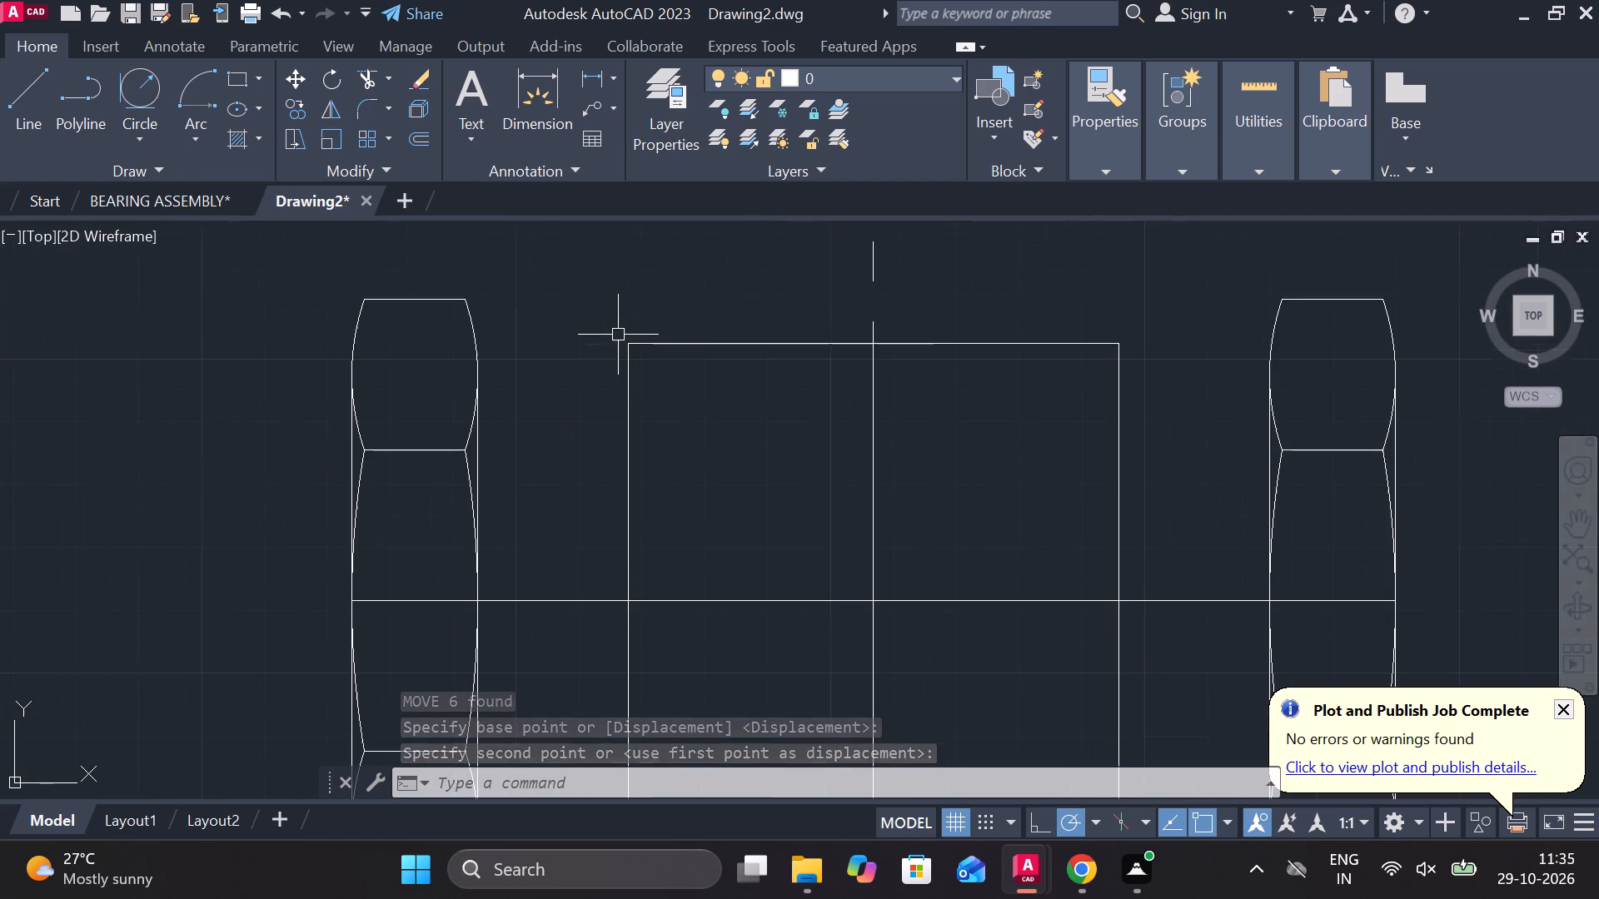
pyautogui.write('C')
pyautogui.press('space')
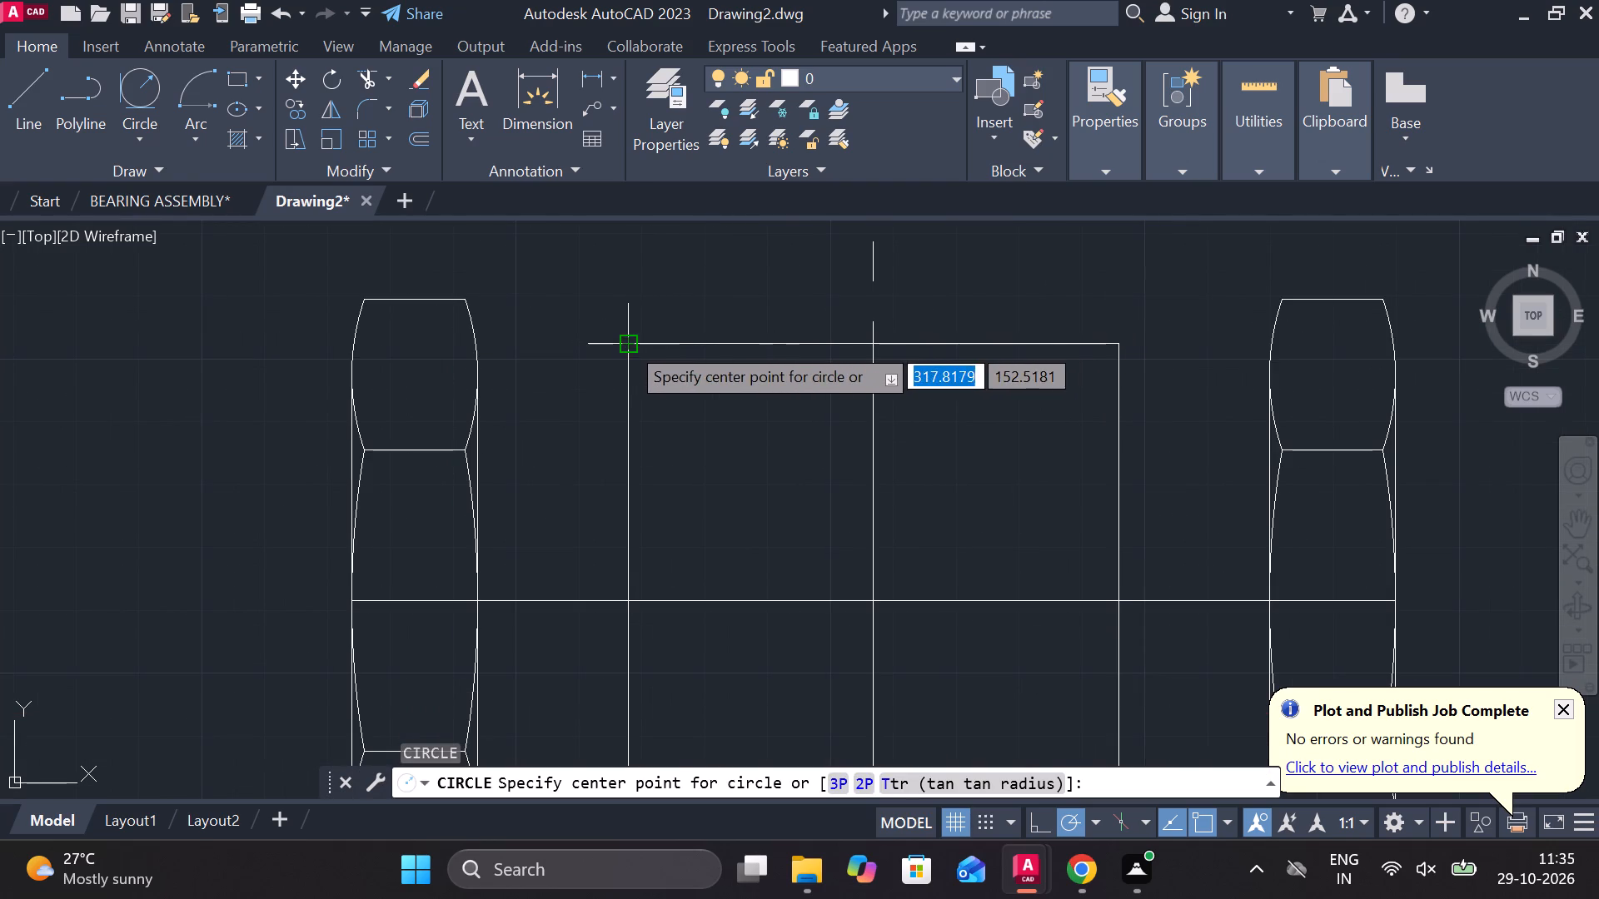
pyautogui.click(627, 343)
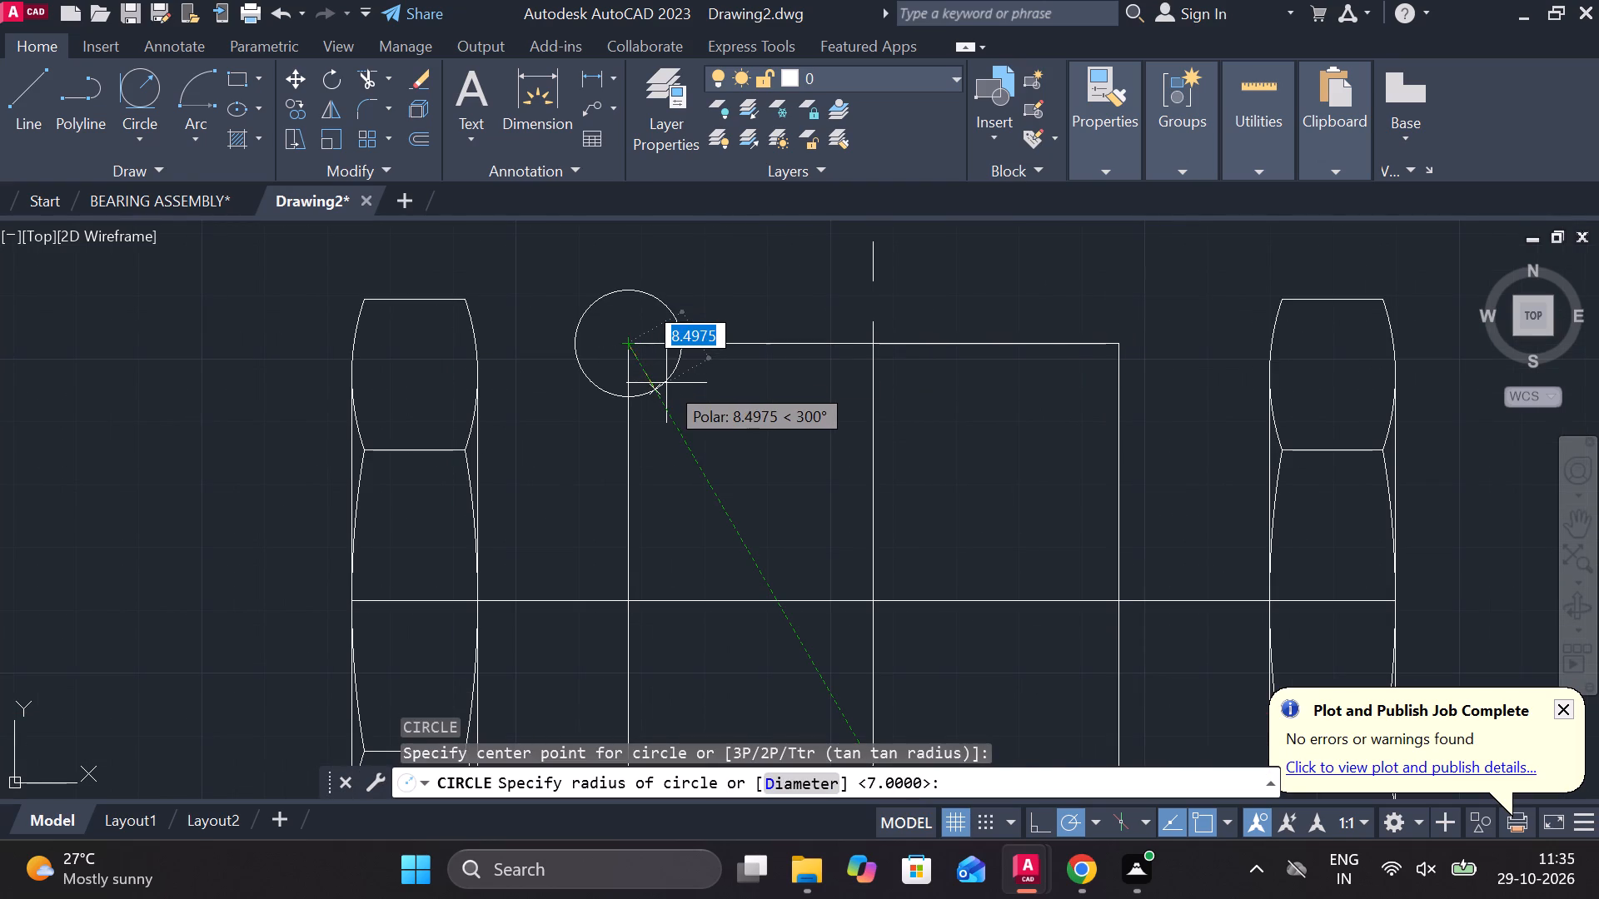
pyautogui.write('D')
pyautogui.press('space')
pyautogui.write('12')
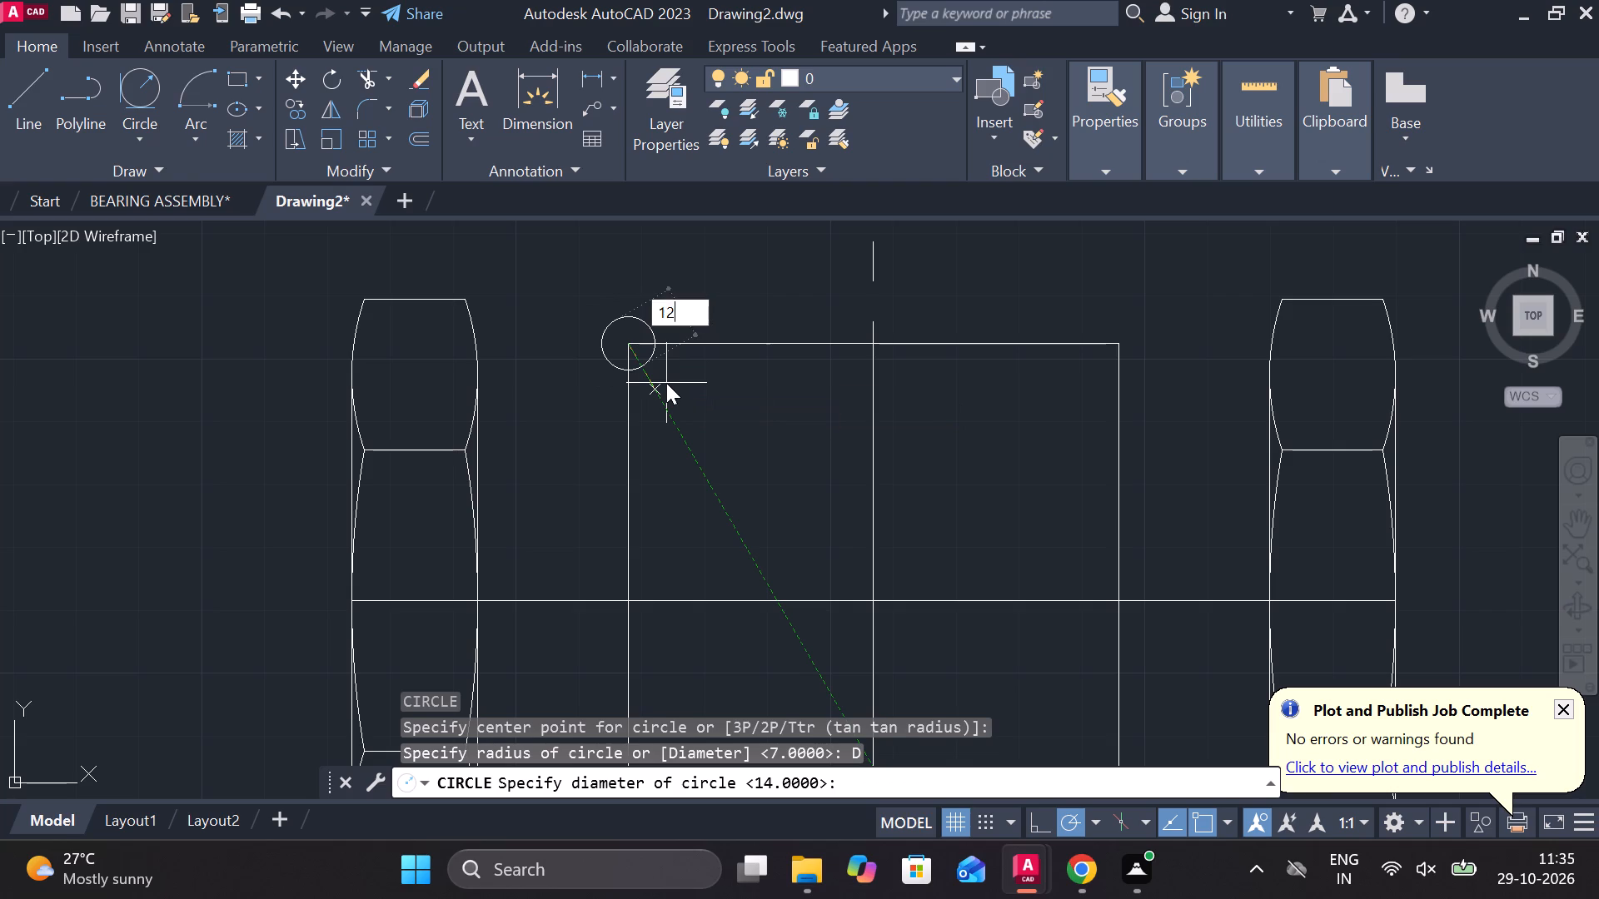
pyautogui.press('space')
# Copy the corner circle from its centre to the other three corners of the rectangle.
pyautogui.scroll(-1, 720, 424)
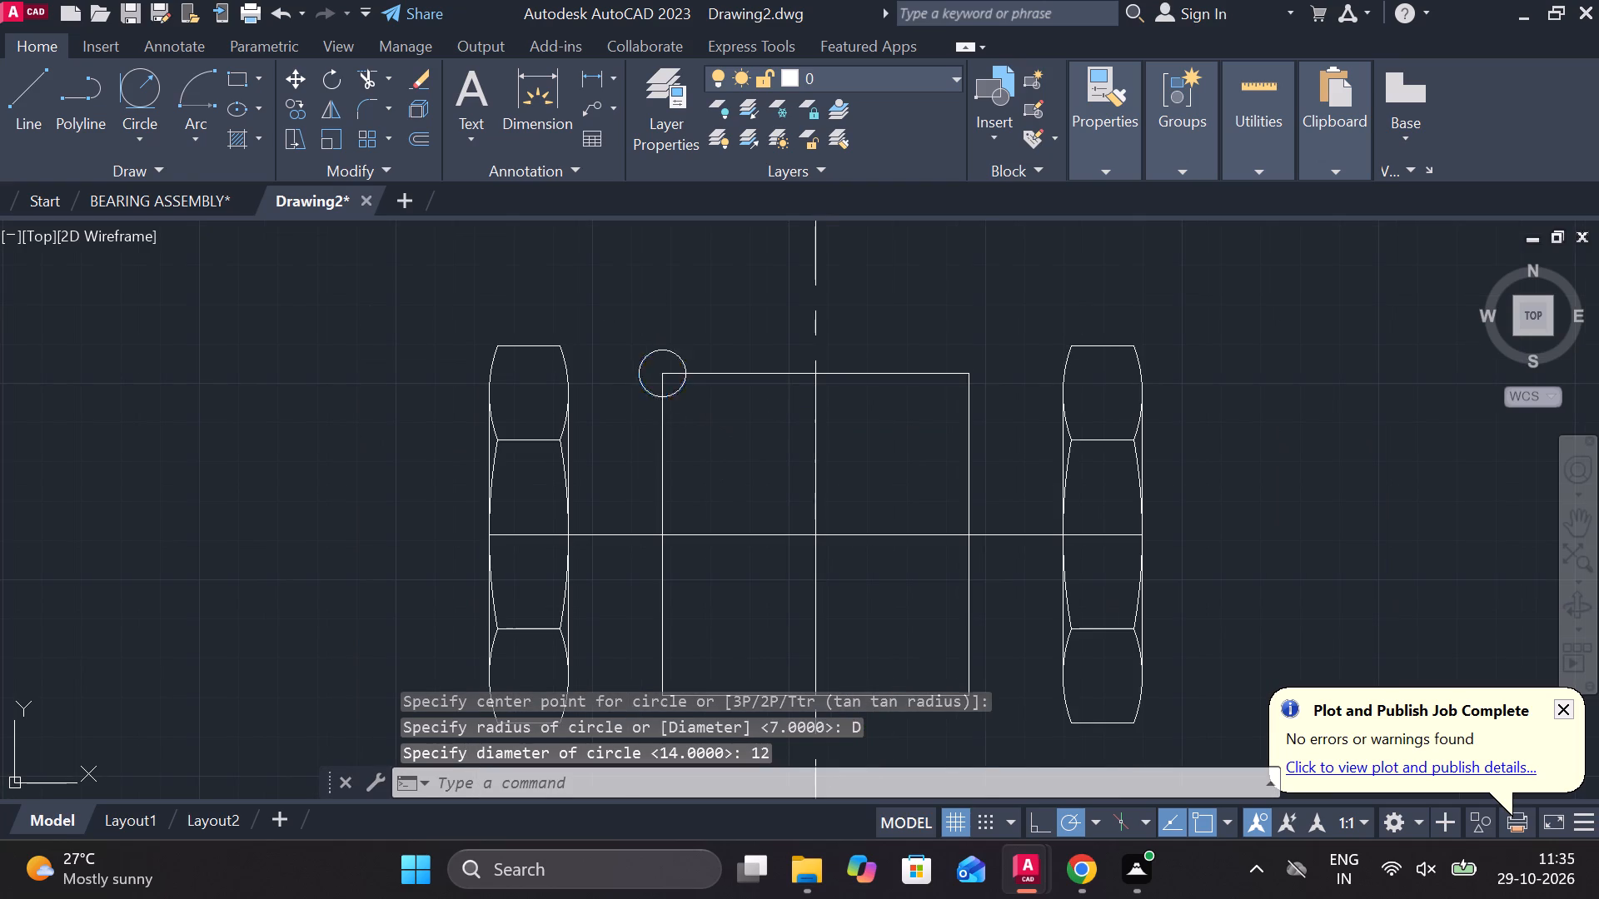
pyautogui.click(676, 352)
pyautogui.write('CO')
pyautogui.press('Return')
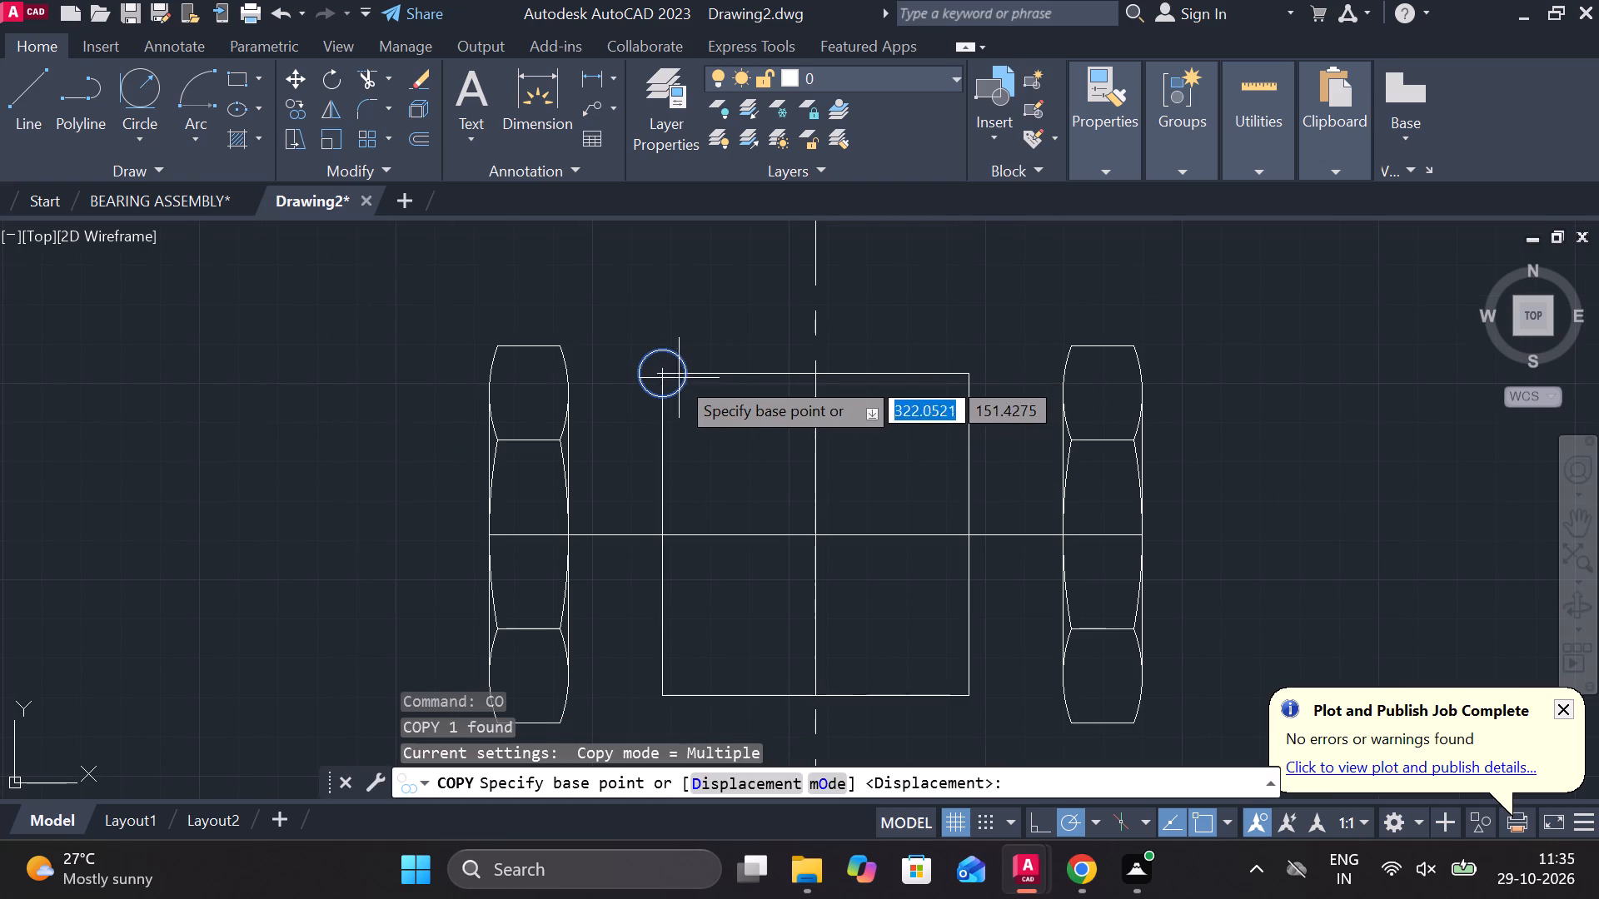
pyautogui.click(663, 375)
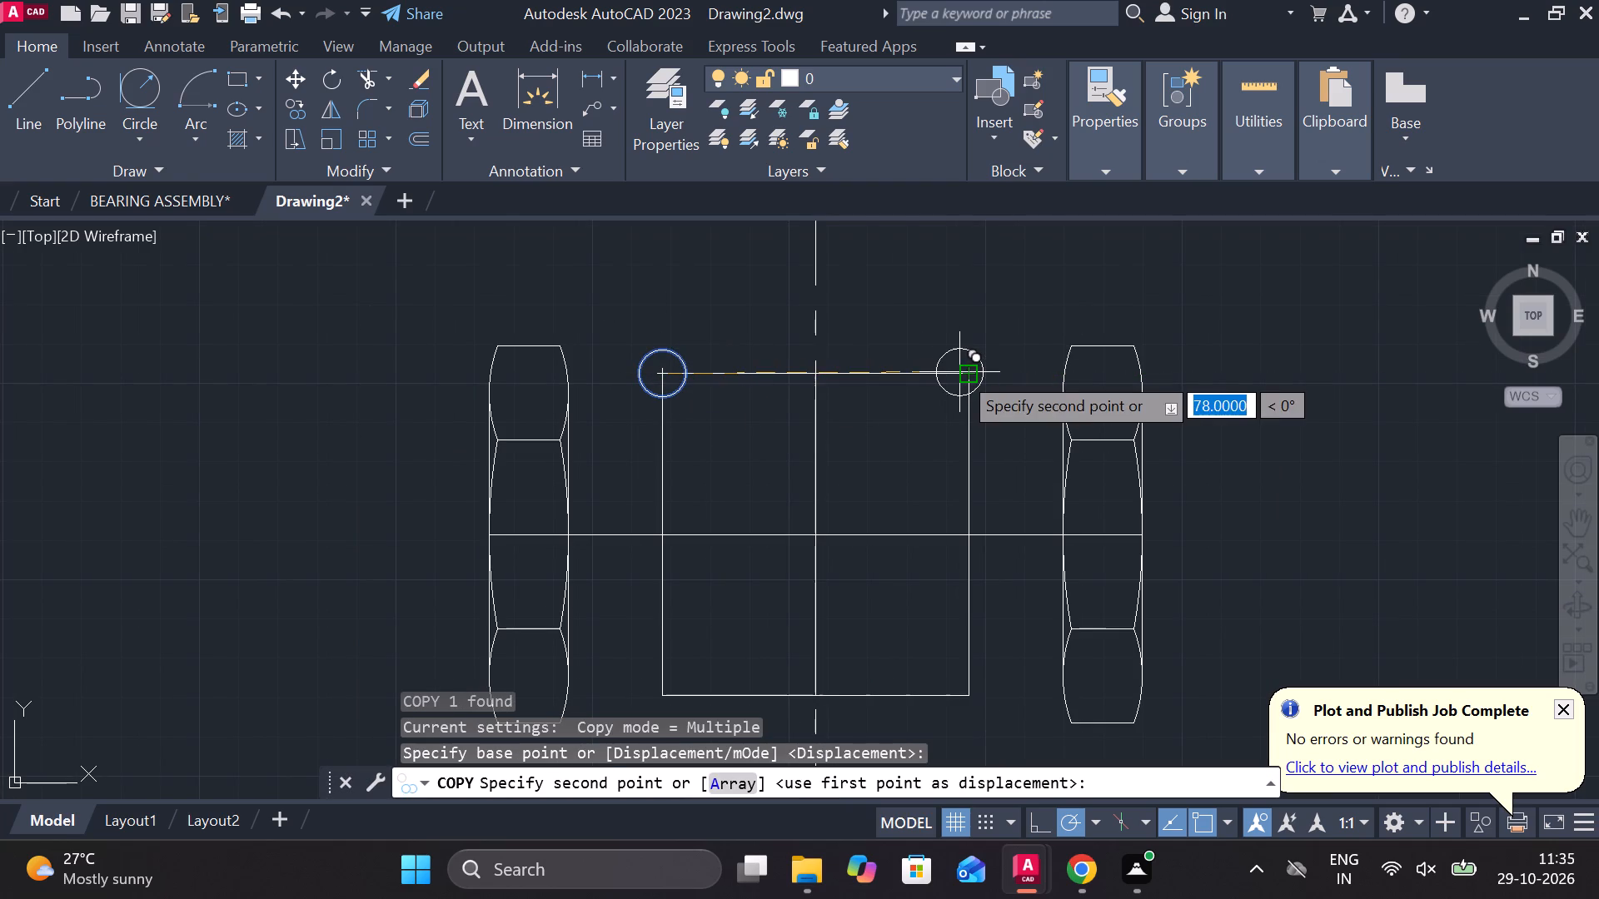
pyautogui.click(964, 372)
pyautogui.moveTo(956, 518); pyautogui.dragTo(903, 326, button='middle')
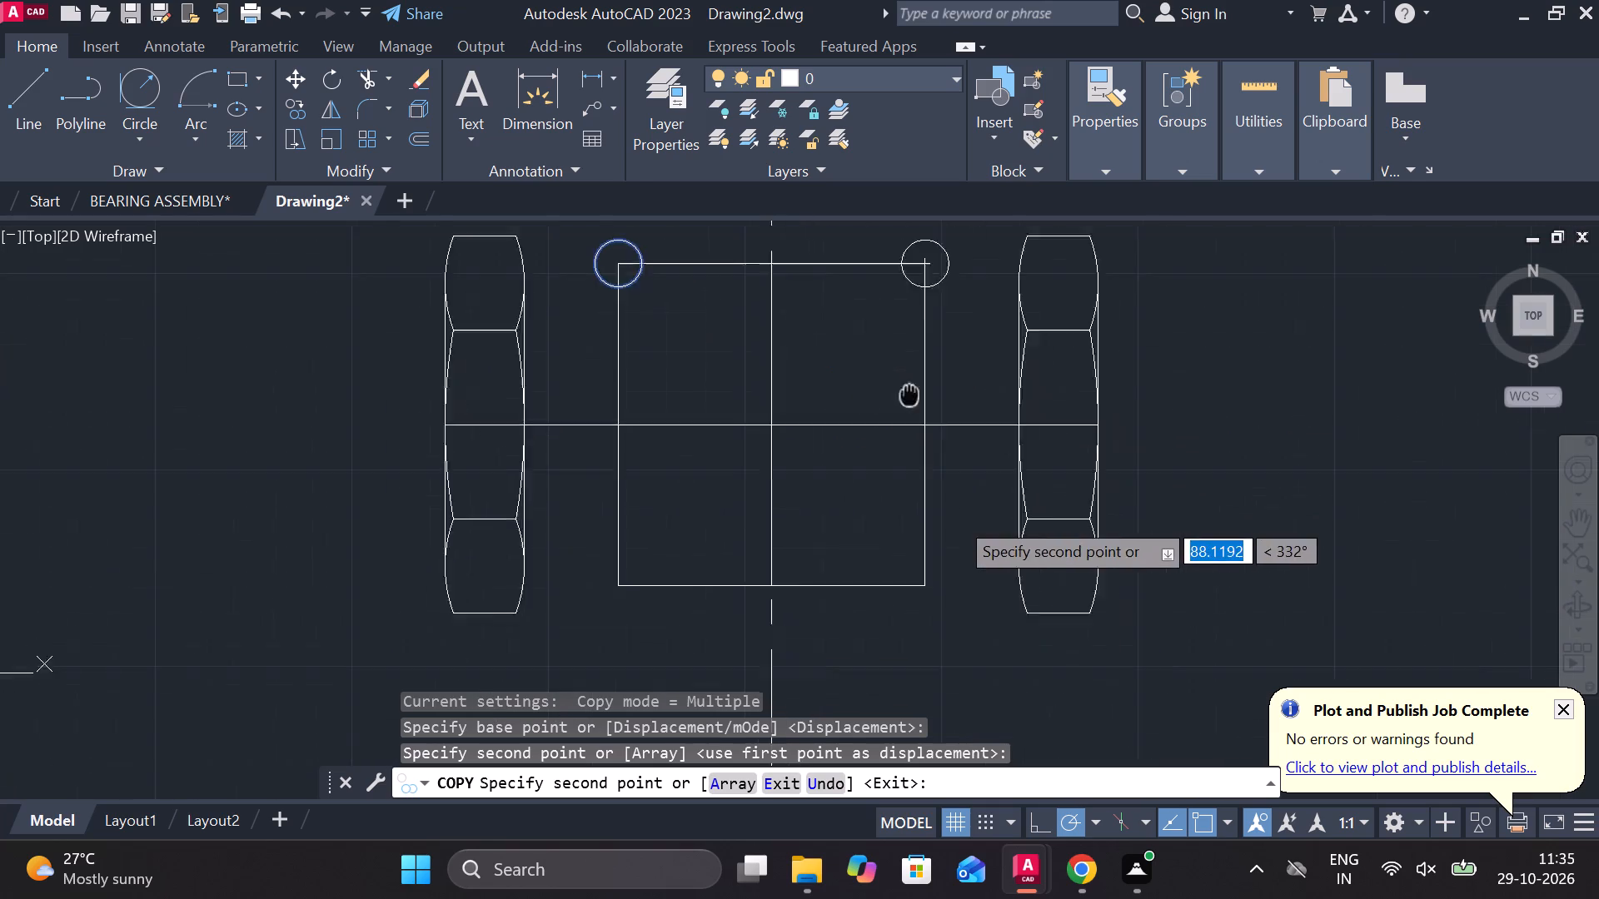
pyautogui.scroll(2, 969, 516)
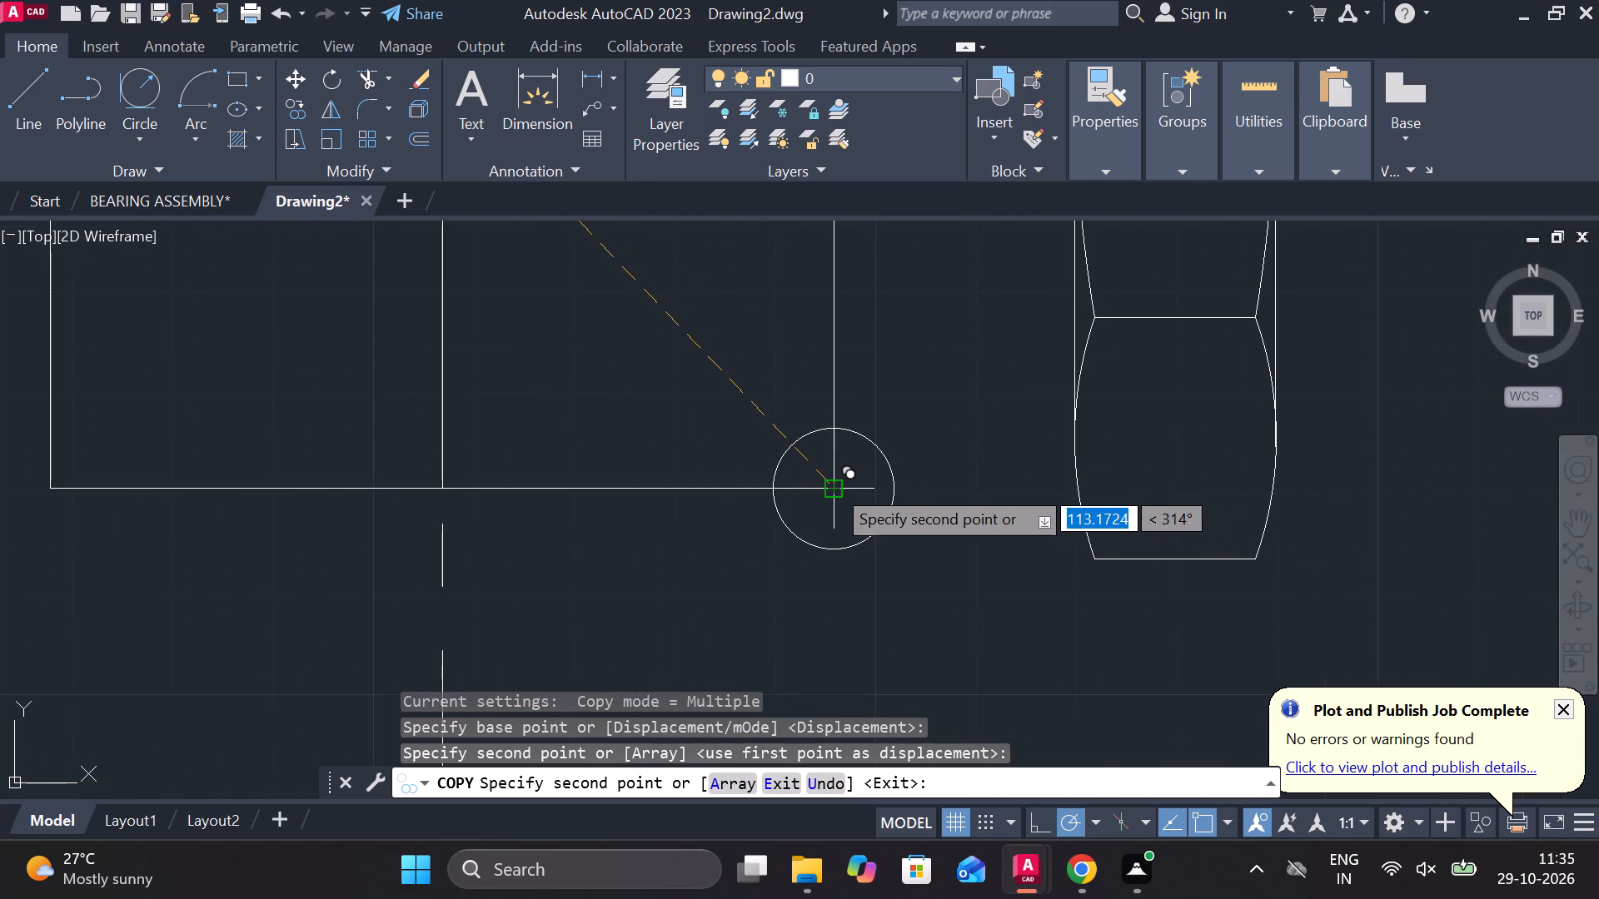
pyautogui.click(833, 482)
pyautogui.scroll(-2, 879, 446)
pyautogui.scroll(2, 580, 432)
pyautogui.moveTo(577, 497); pyautogui.dragTo(834, 484, button='middle')
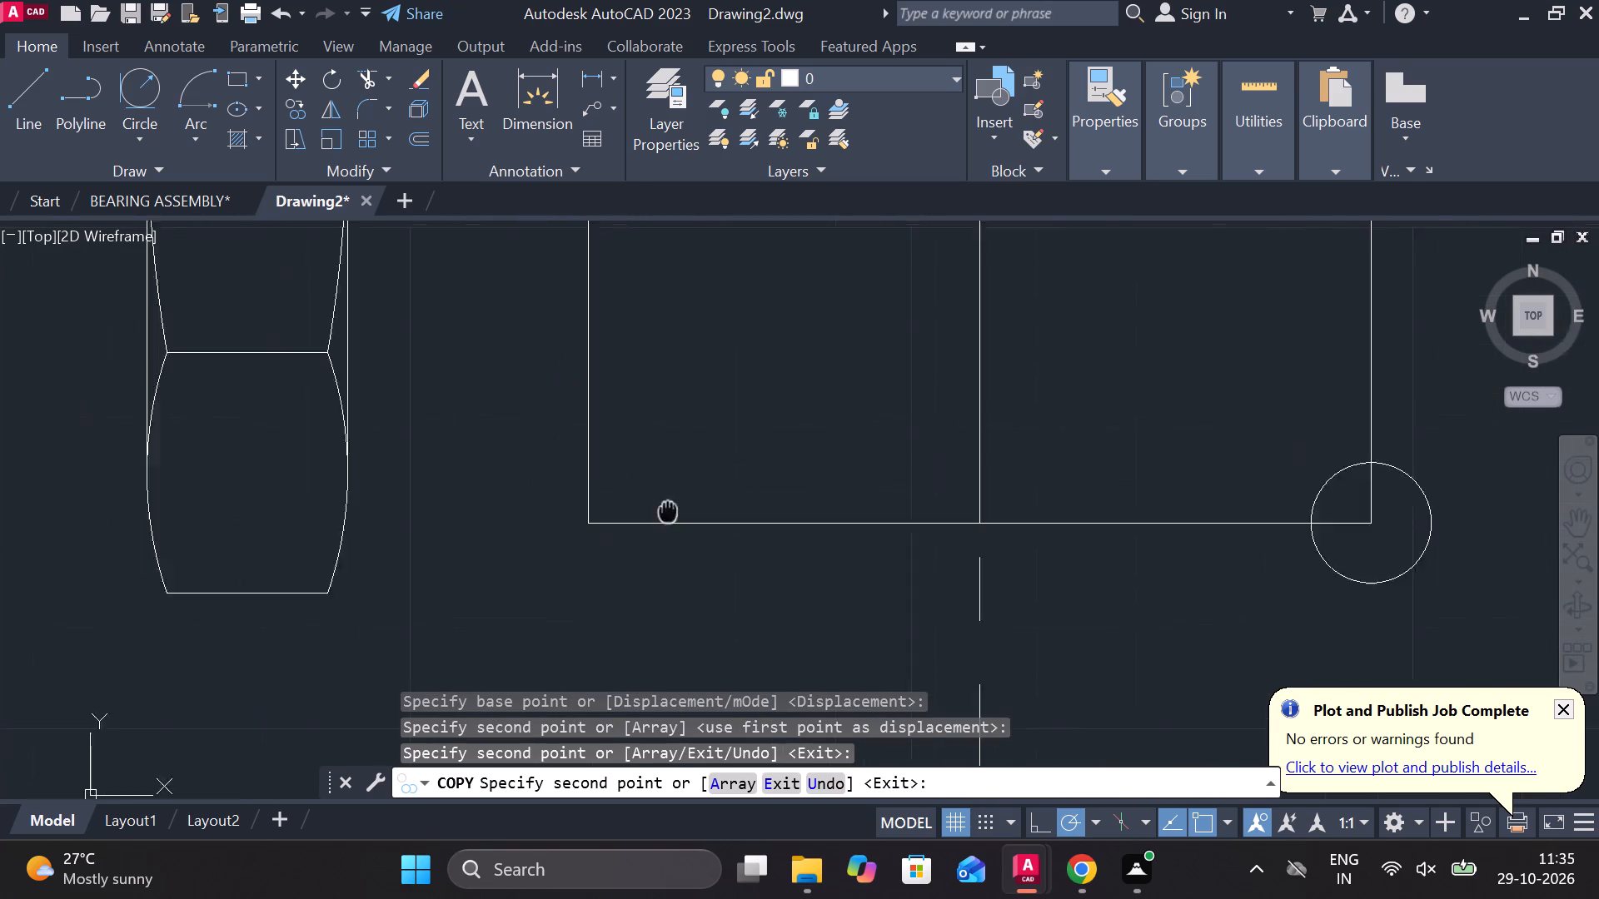
pyautogui.moveTo(834, 484); pyautogui.dragTo(857, 475, button='middle')
pyautogui.click(804, 487)
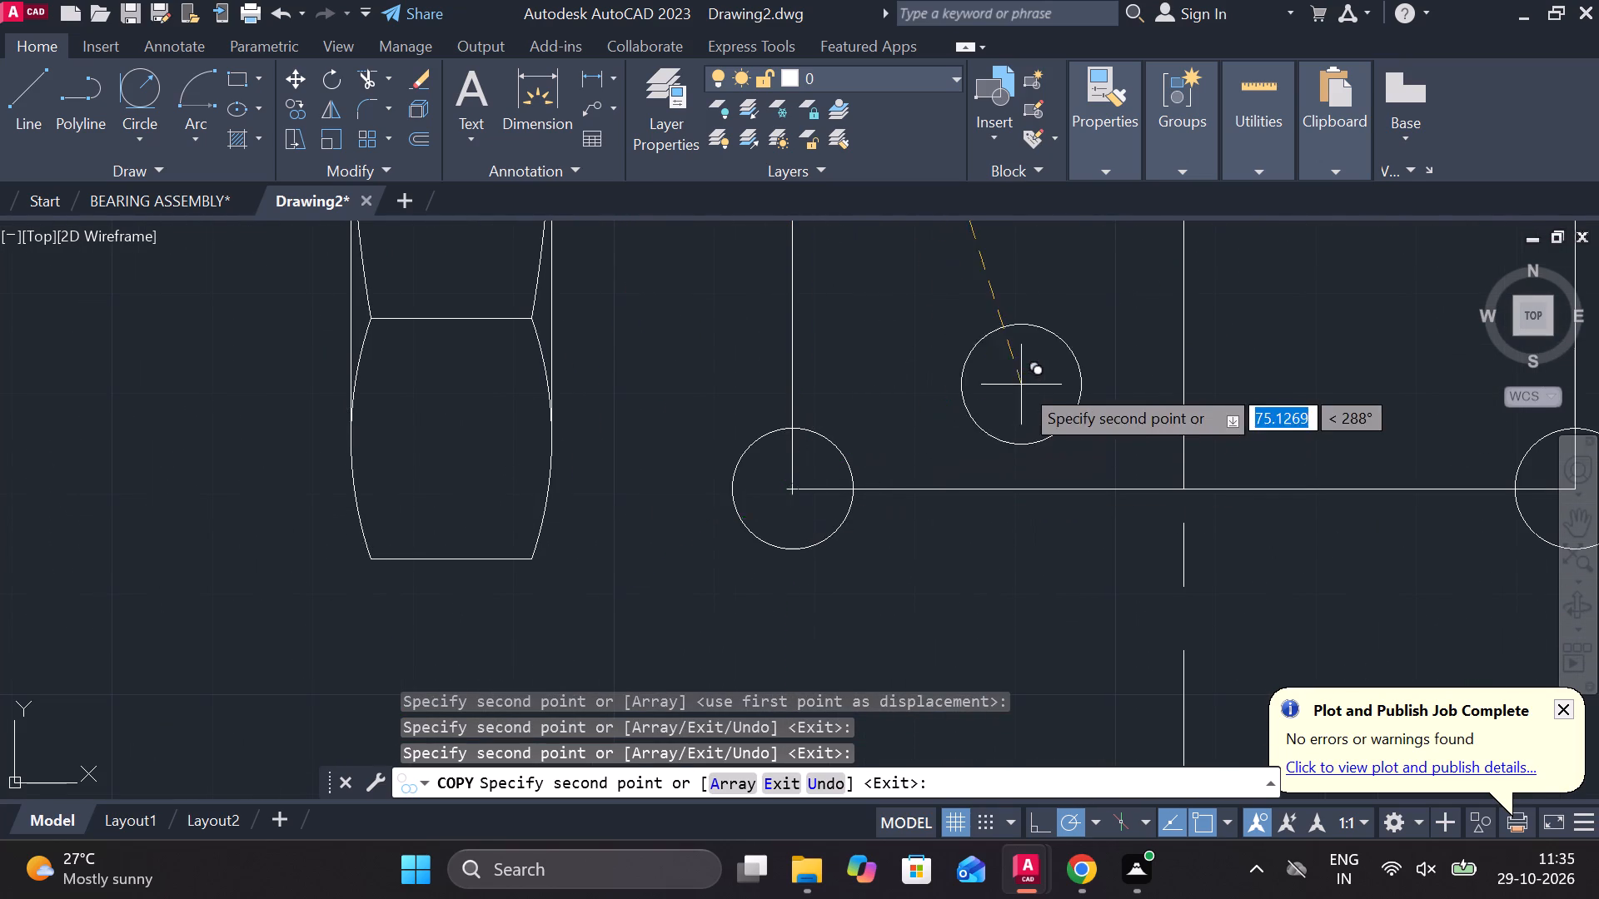
pyautogui.scroll(-3, 1019, 384)
pyautogui.press('Escape')
# Erase the four sides of the rectangle, keeping the corner circles.
pyautogui.moveTo(974, 534); pyautogui.dragTo(672, 622, button='middle')
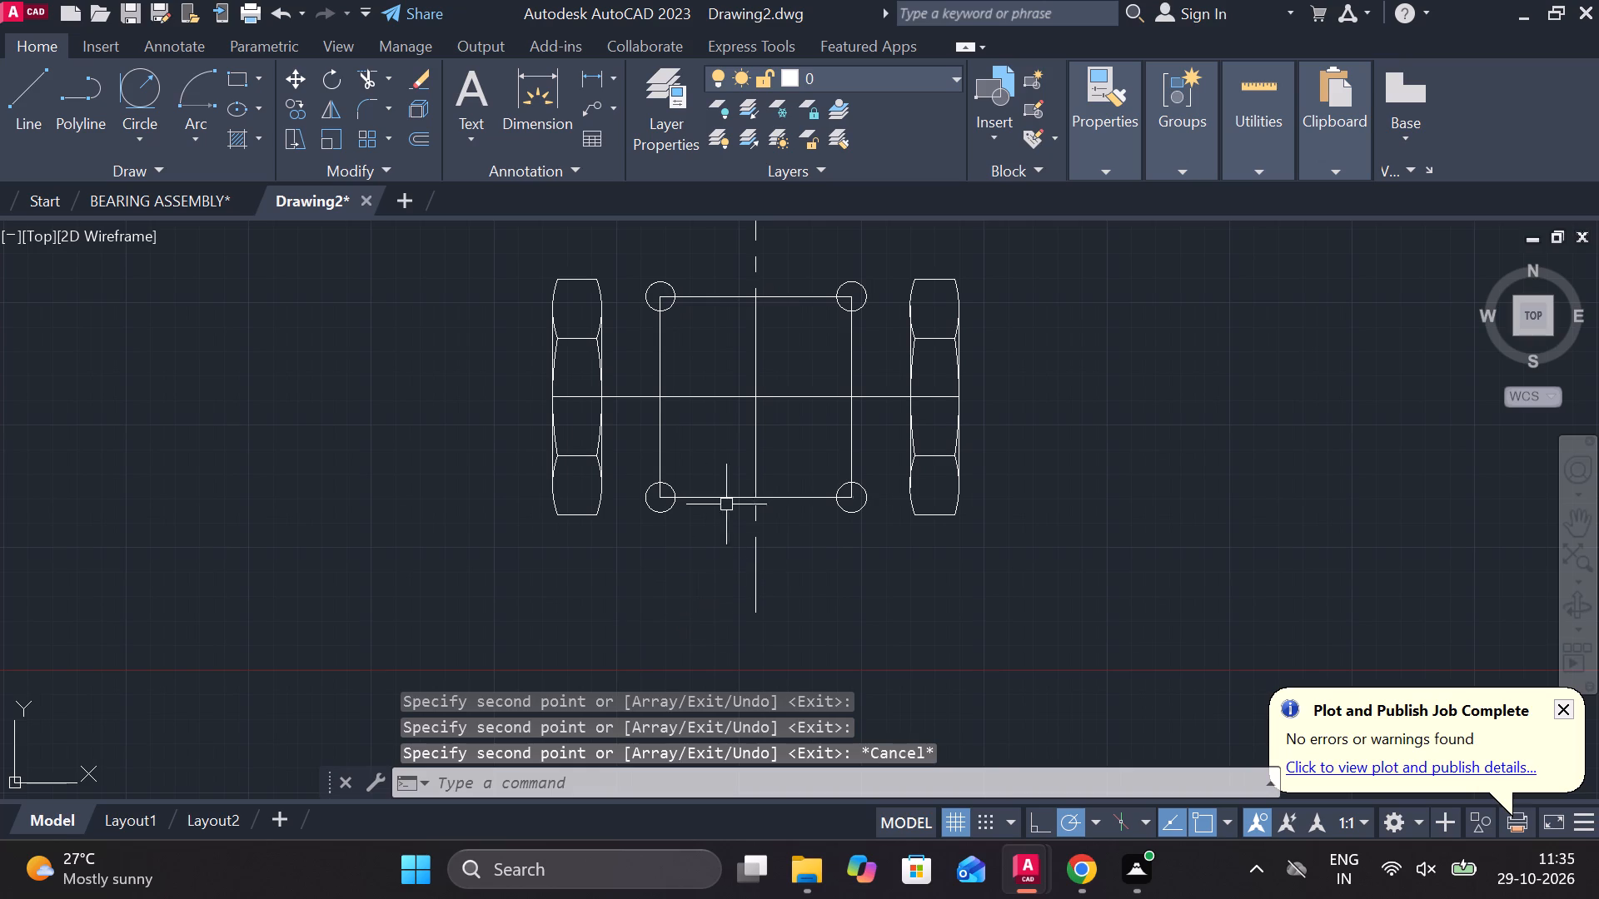
pyautogui.click(662, 340)
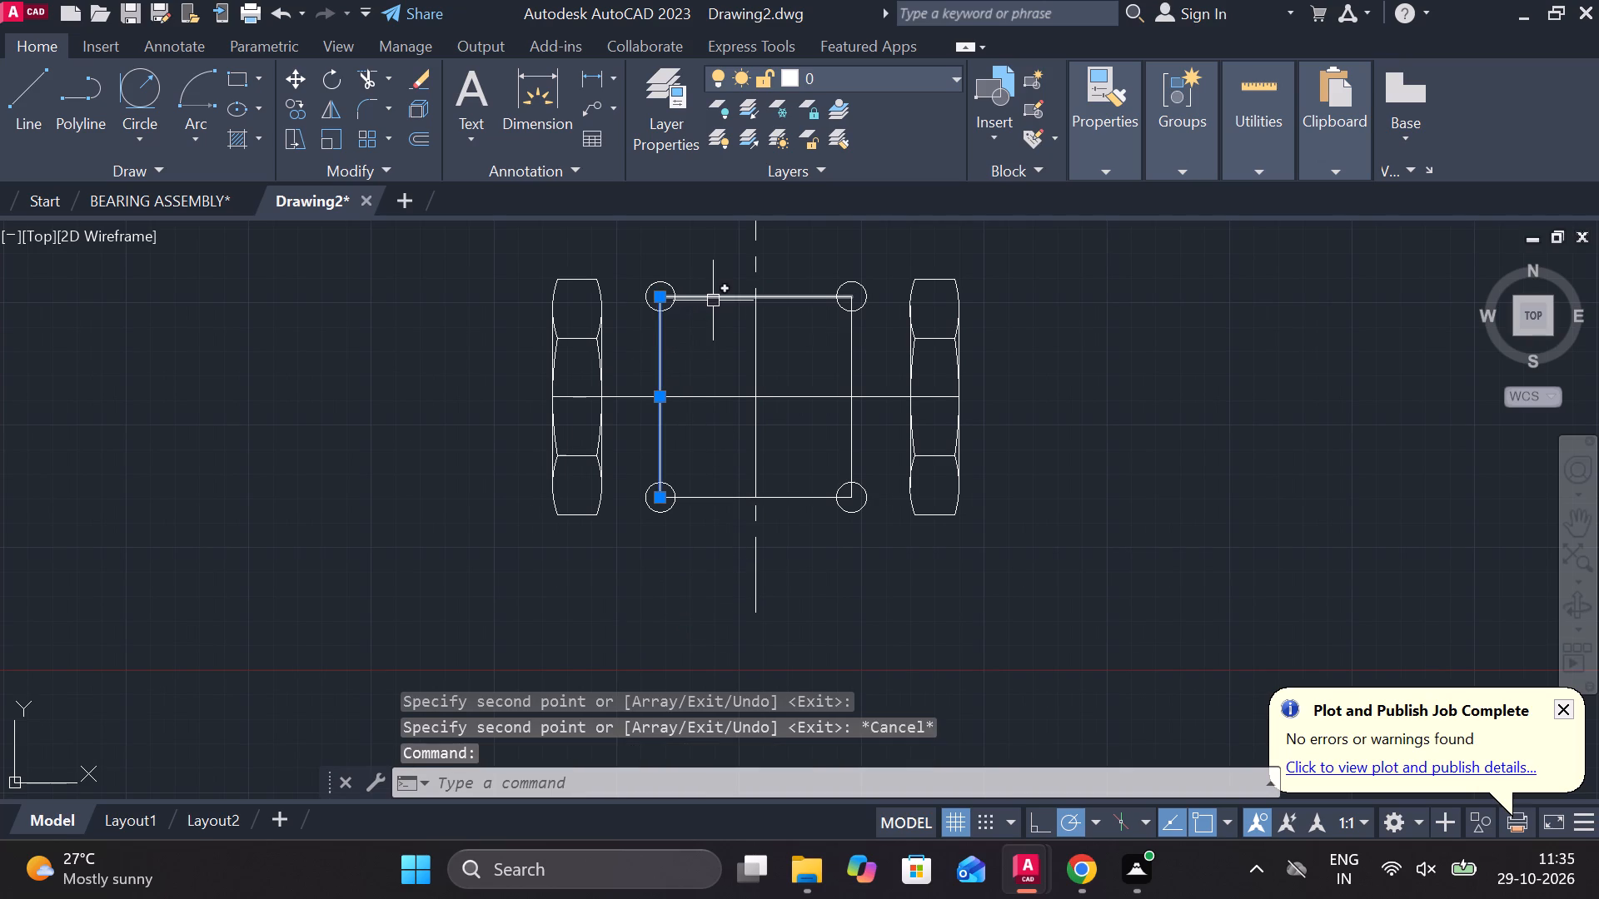
pyautogui.click(713, 300)
pyautogui.click(850, 347)
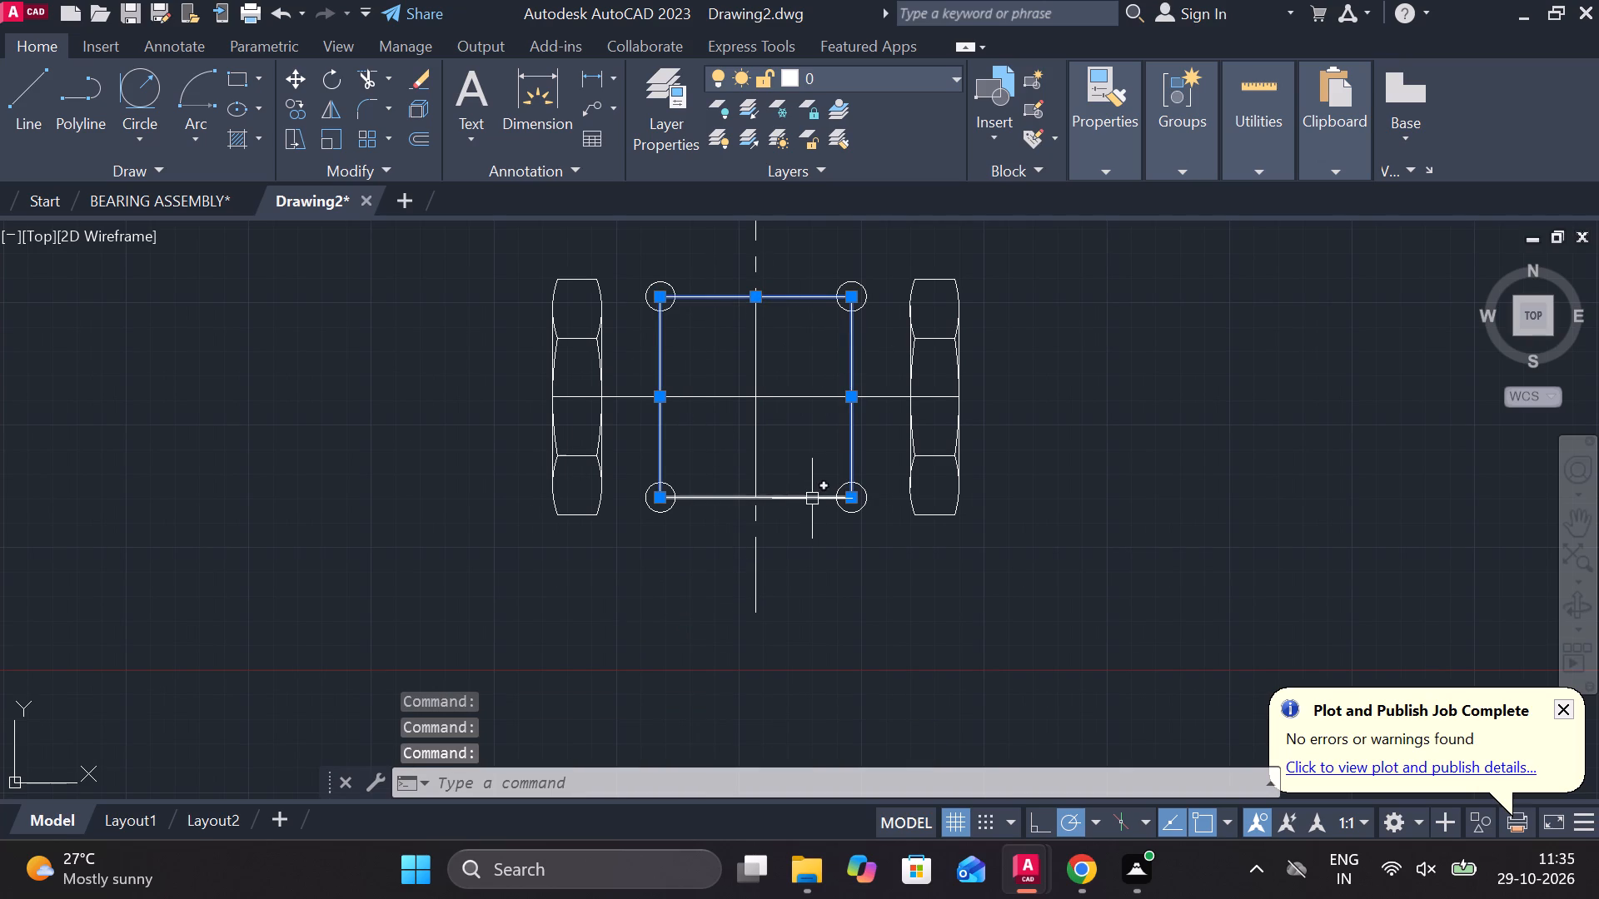
pyautogui.click(802, 499)
pyautogui.write('E')
pyautogui.press('space')
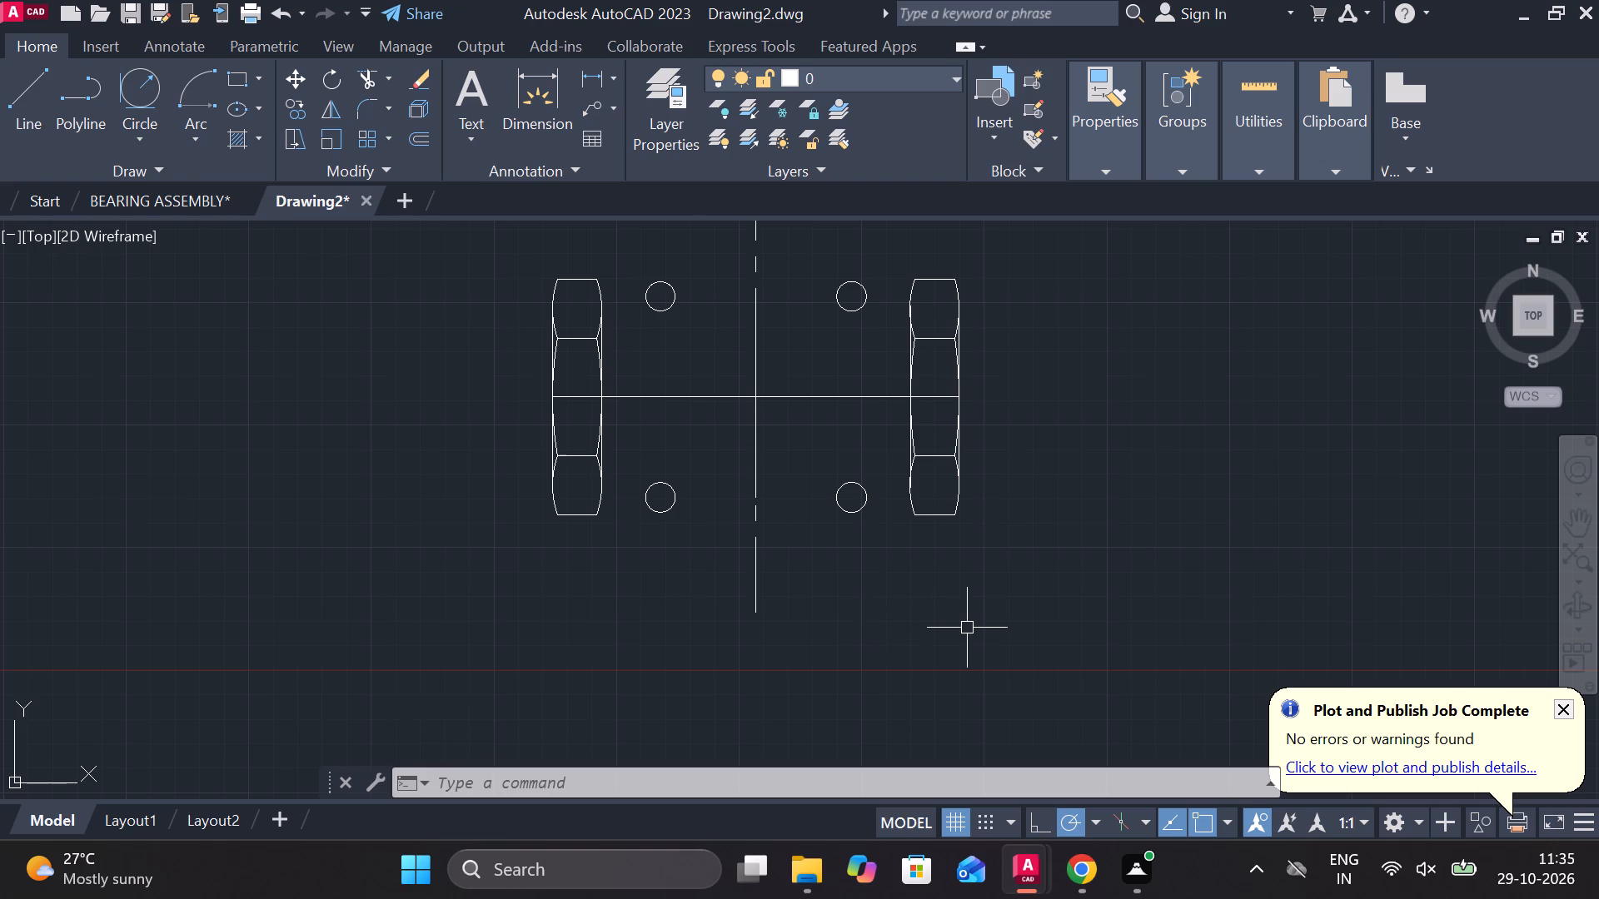
pyautogui.moveTo(1064, 543); pyautogui.dragTo(977, 564, button='middle')
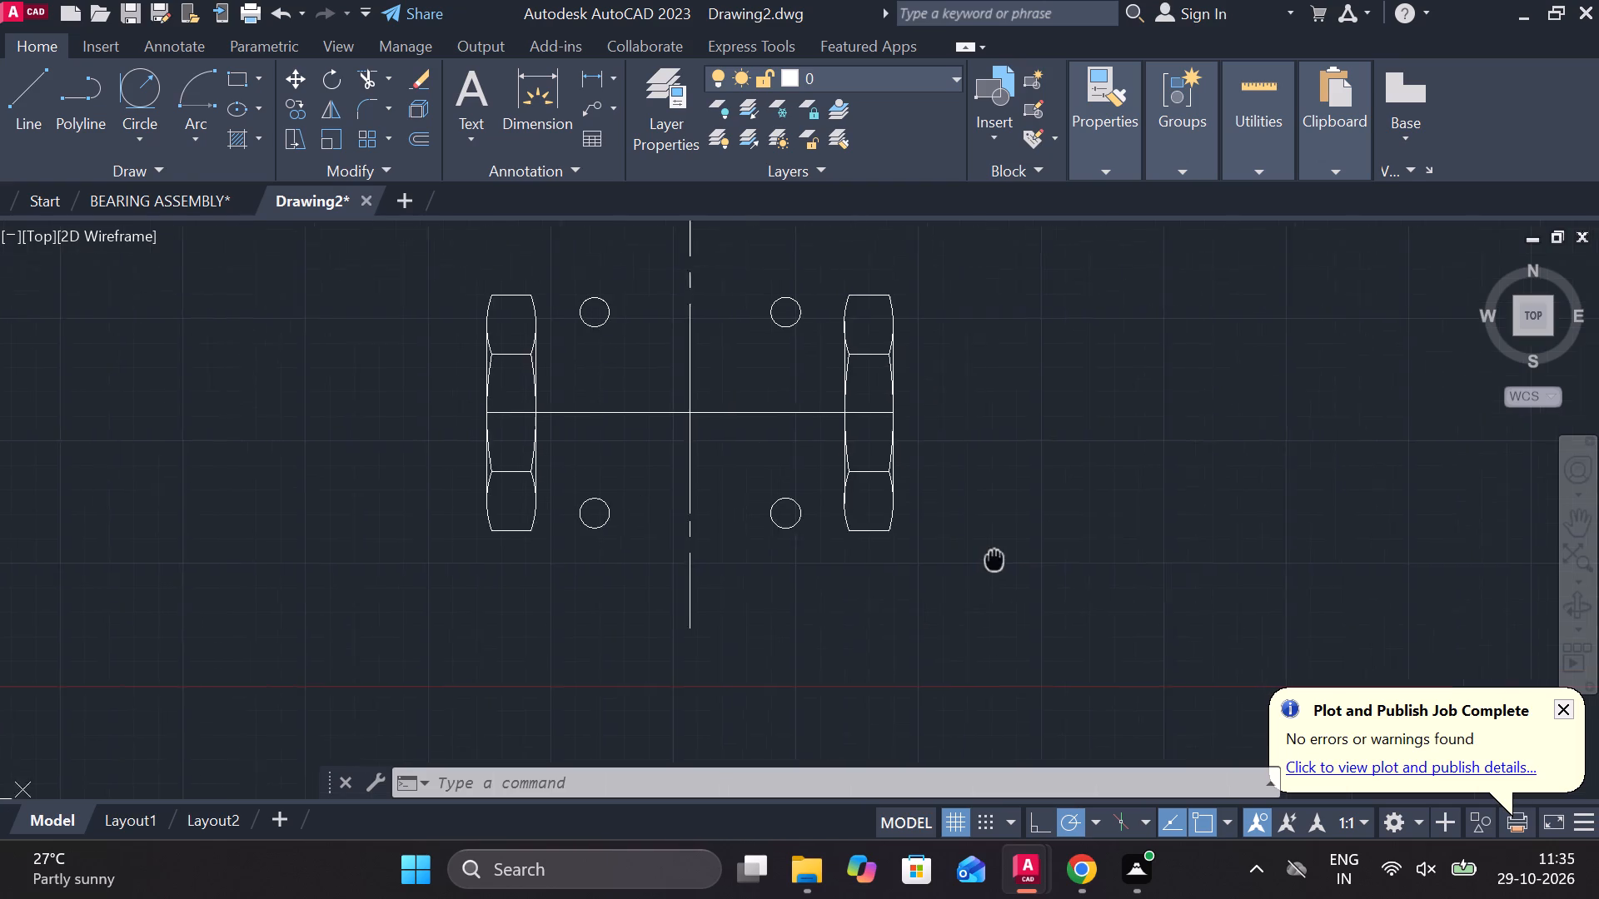
# Draw a 110 by 84 rectangle from lines in the empty space beside the new view.
pyautogui.moveTo(977, 564); pyautogui.dragTo(966, 567, button='middle')
pyautogui.press('l')
pyautogui.press('Return')
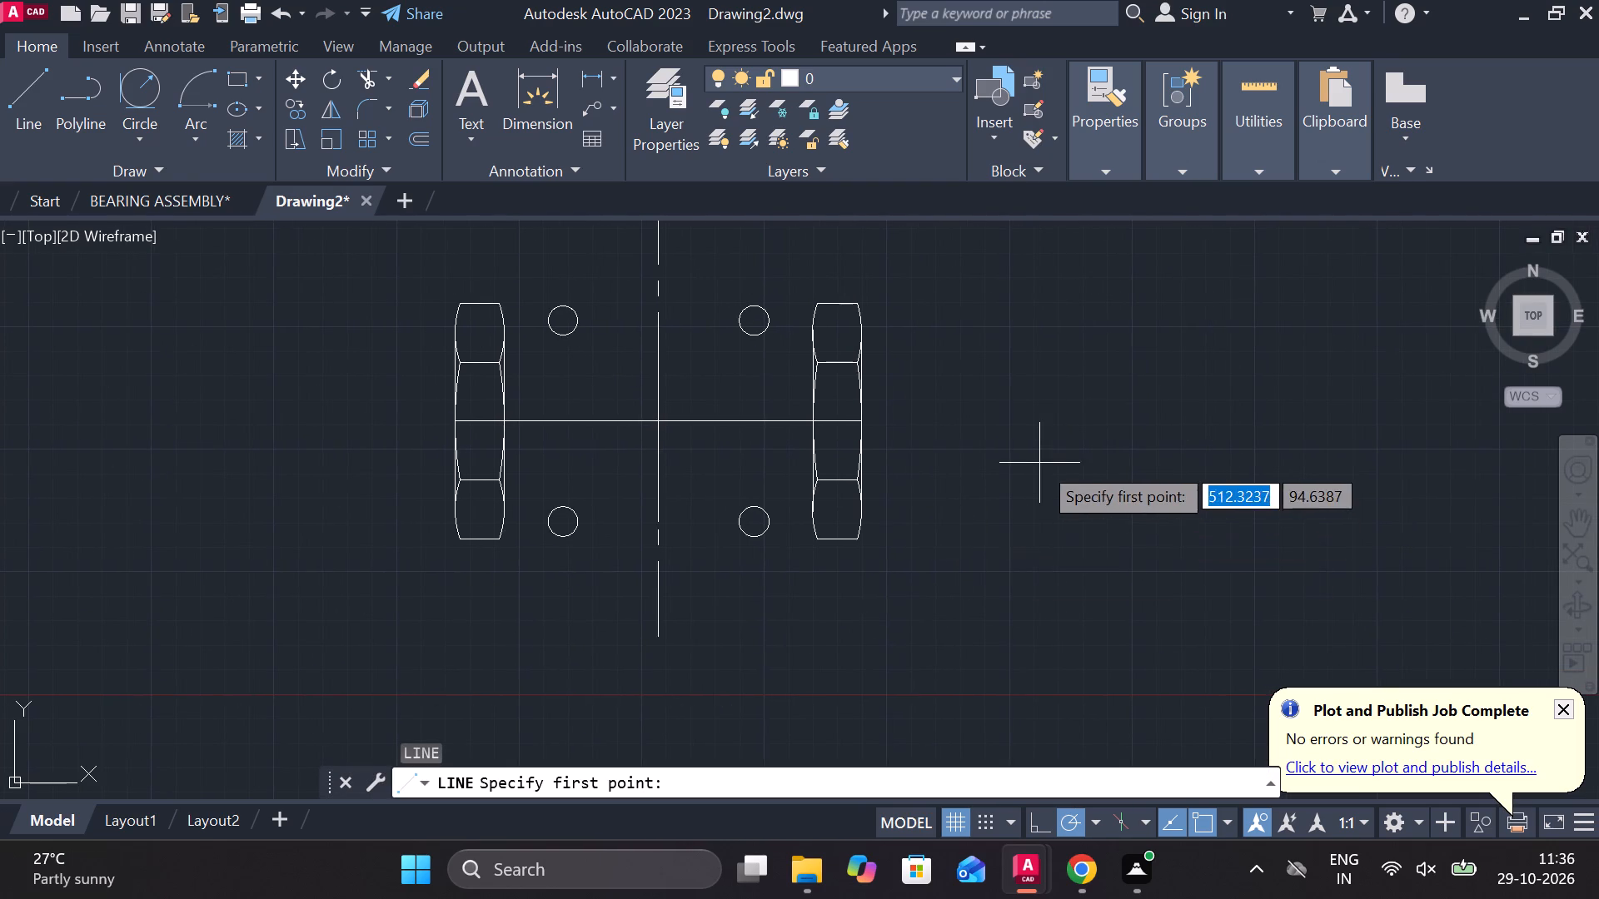
pyautogui.moveTo(968, 472); pyautogui.dragTo(894, 469, button='middle')
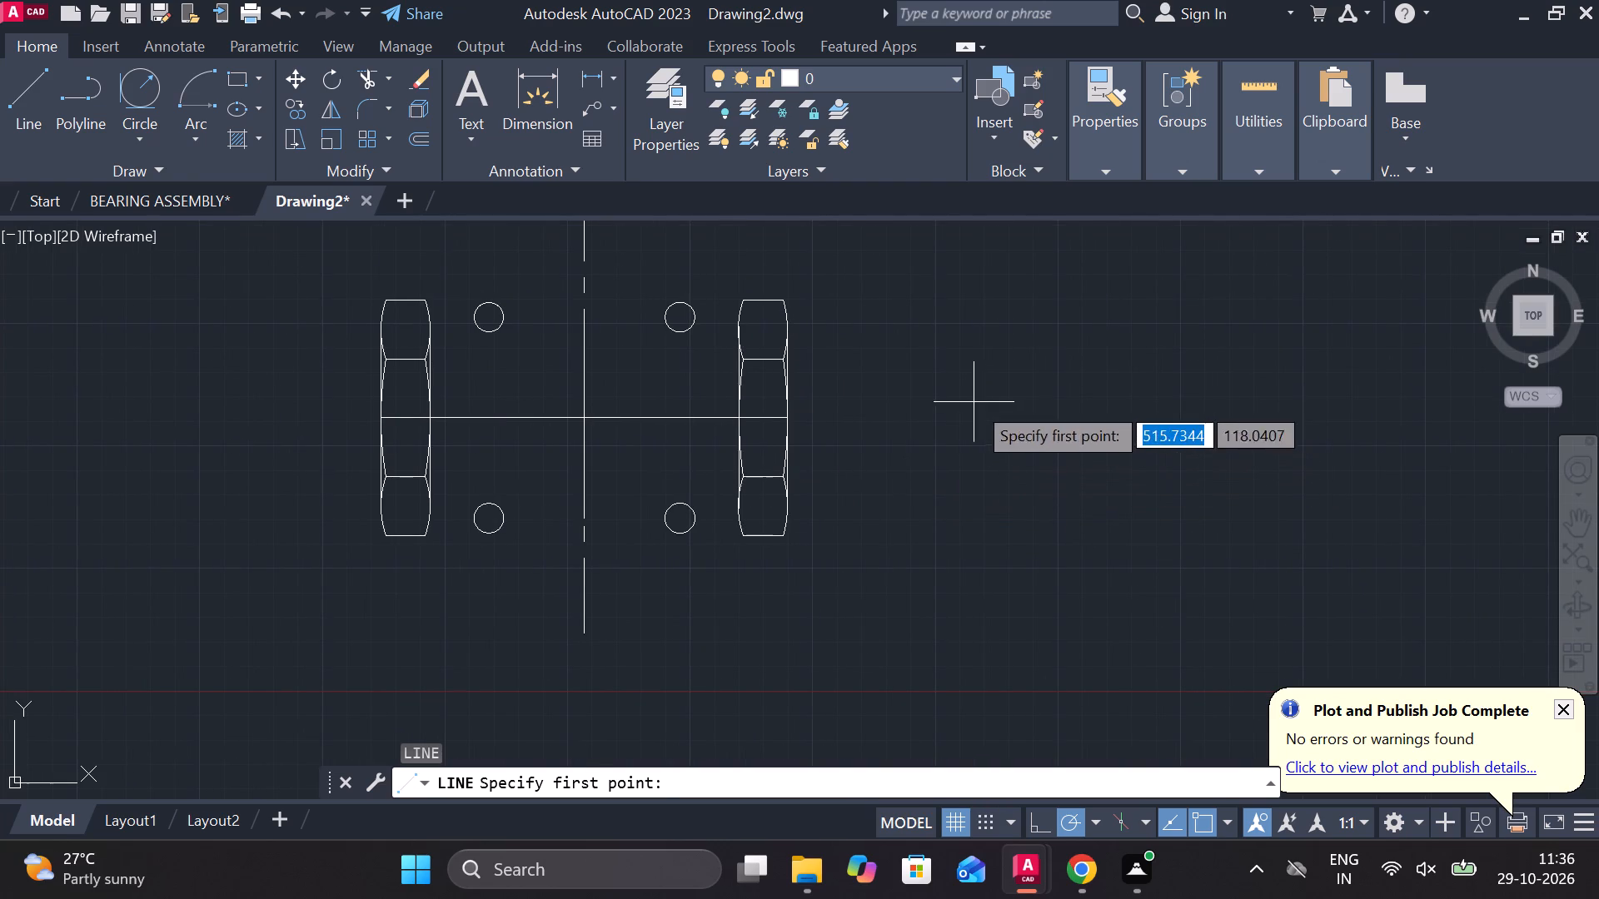
pyautogui.click(974, 402)
pyautogui.write('110')
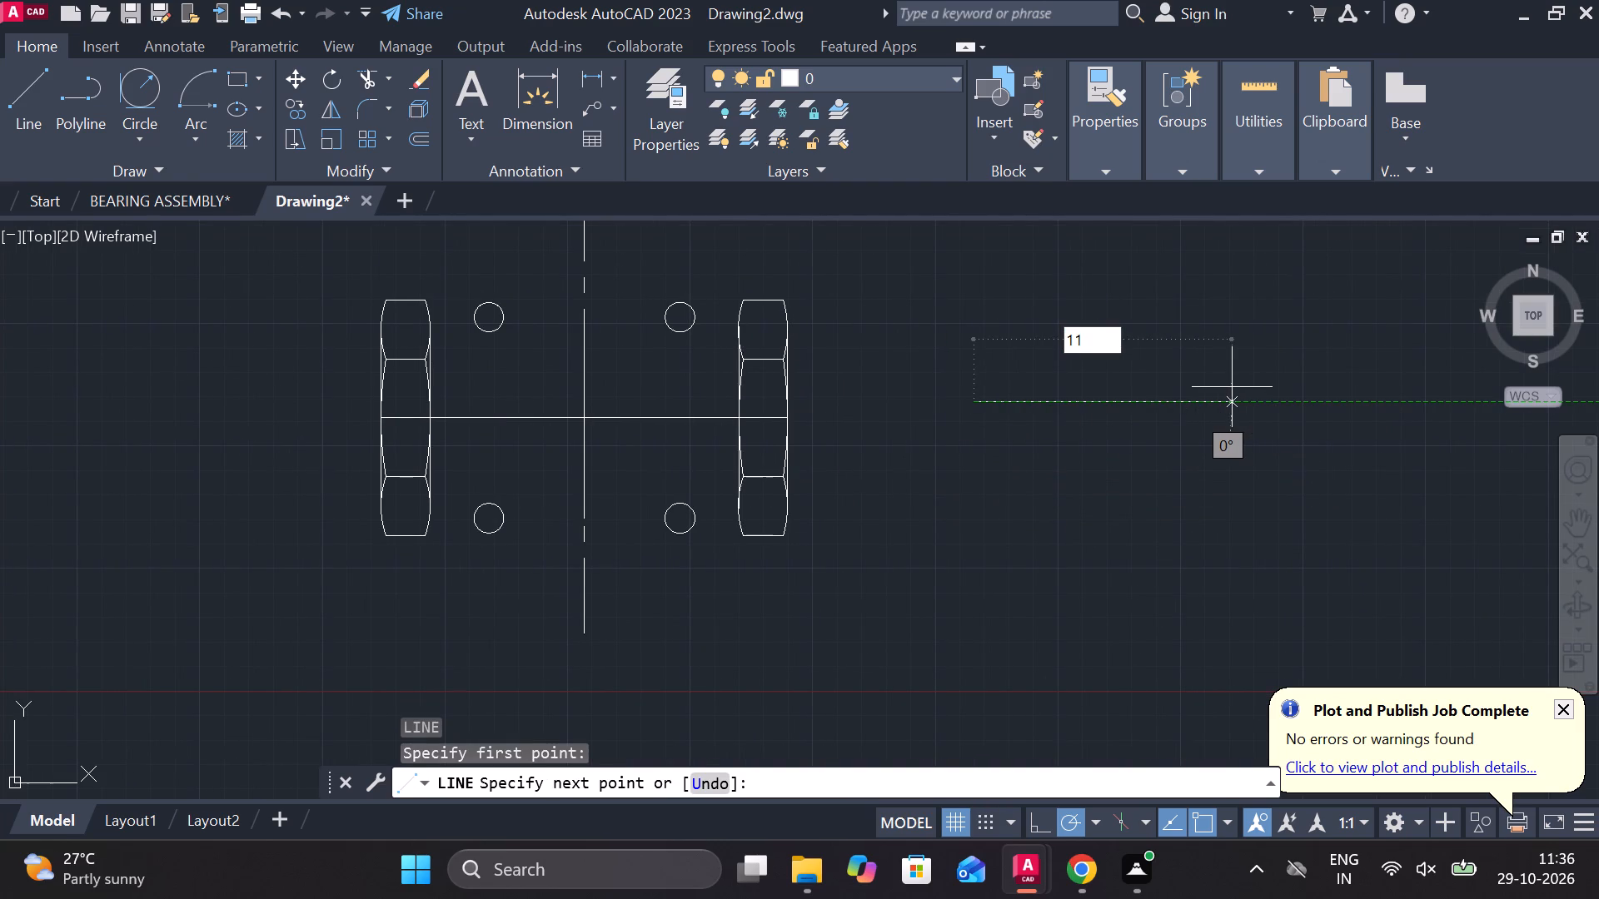
pyautogui.press('Return')
pyautogui.moveTo(1242, 567); pyautogui.dragTo(1209, 555, button='middle')
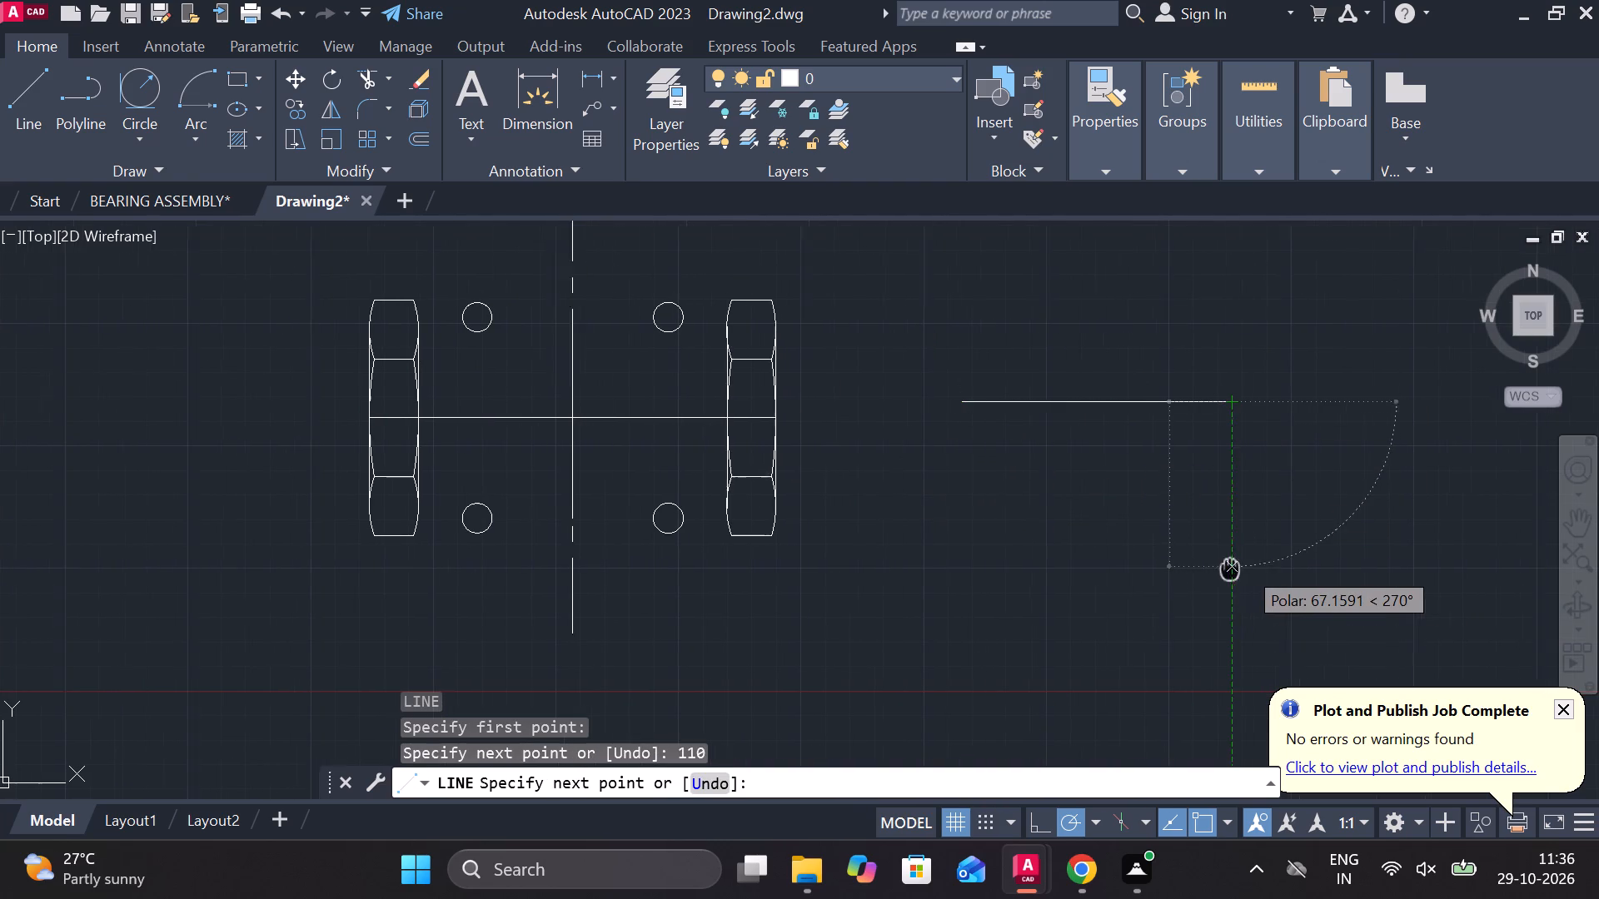
pyautogui.moveTo(1209, 555); pyautogui.dragTo(1198, 505, button='middle')
pyautogui.press('8')
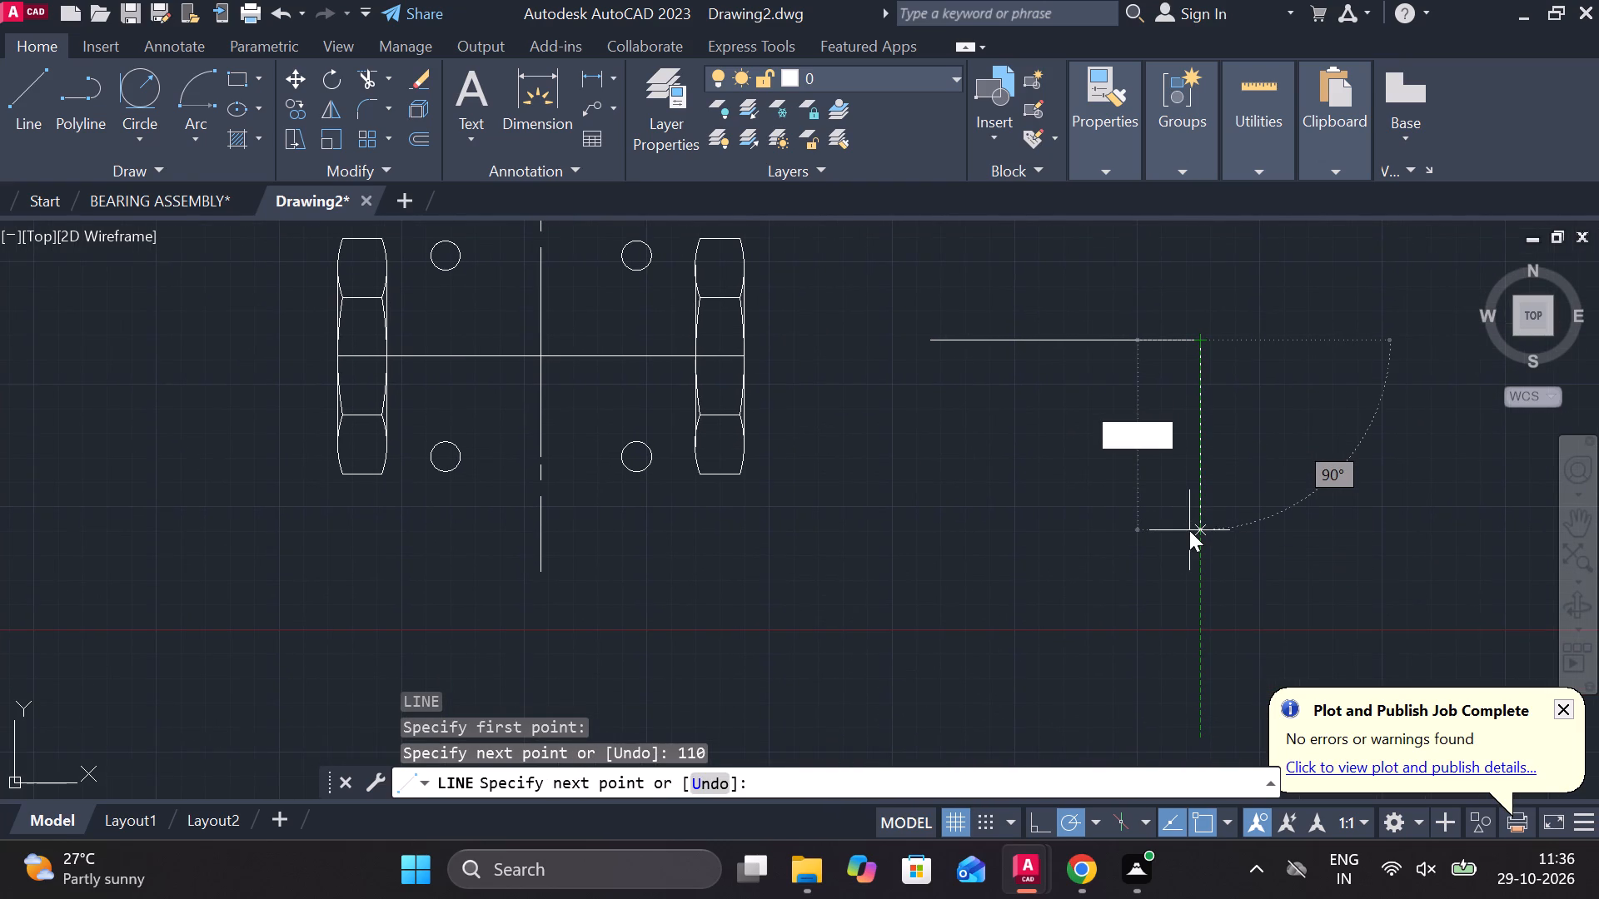
pyautogui.write('4')
pyautogui.press('space')
pyautogui.write('110')
pyautogui.press('Return')
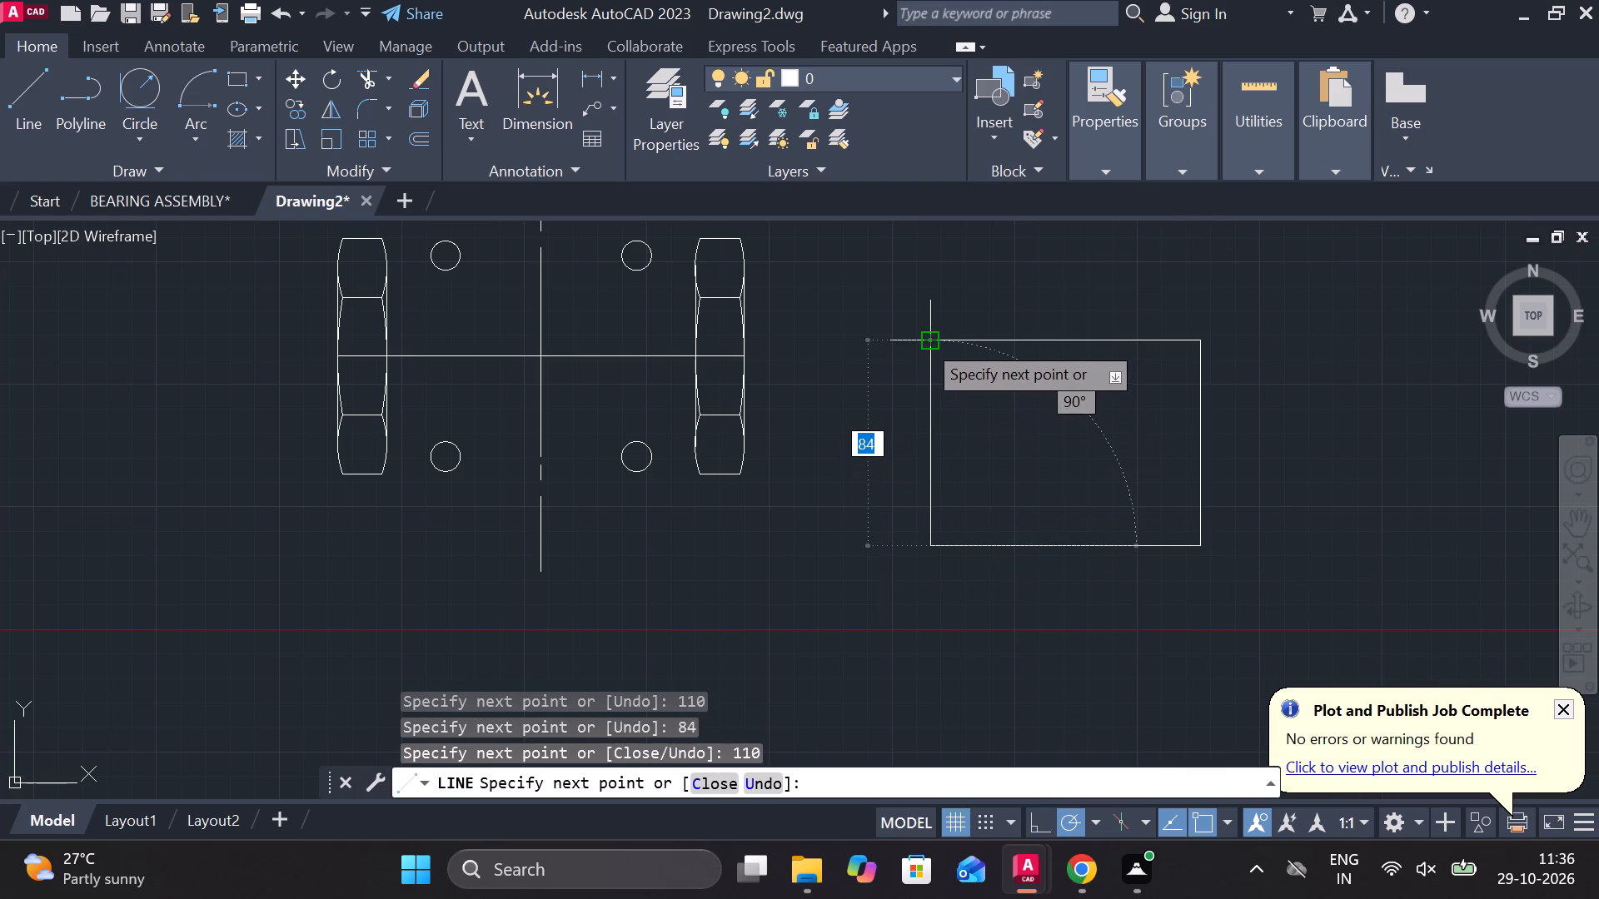
pyautogui.click(924, 340)
pyautogui.press('Escape')
pyautogui.click(872, 306)
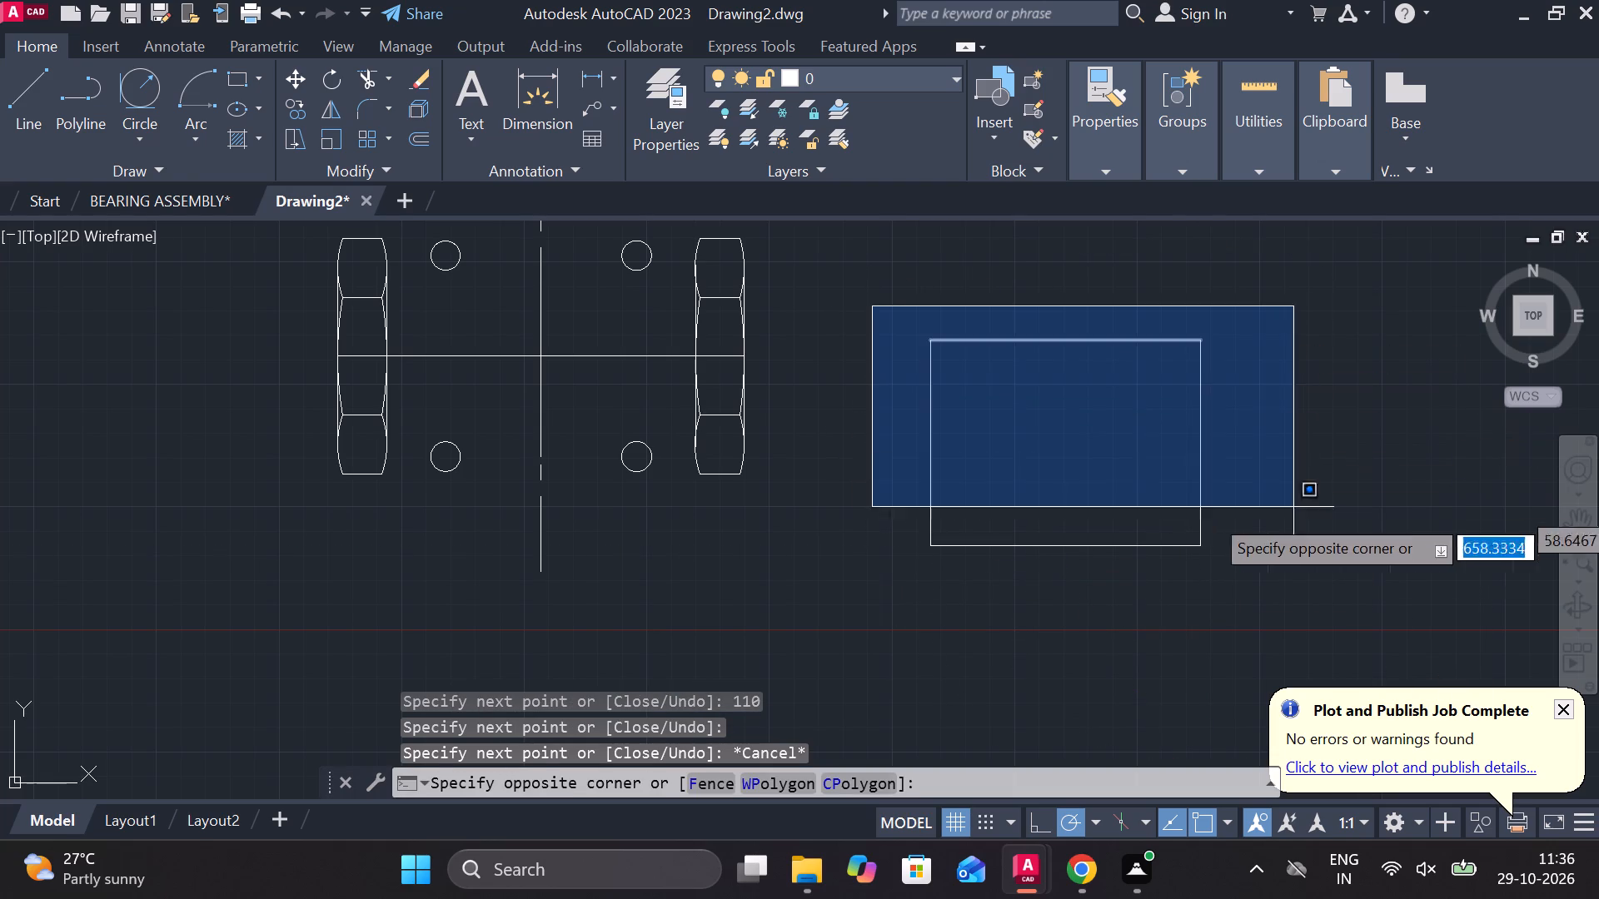
pyautogui.press('Escape')
# Draw a vertical and a horizontal line joining the midpoints of the rectangle's opposite sides.
pyautogui.press('l')
pyautogui.press('Return')
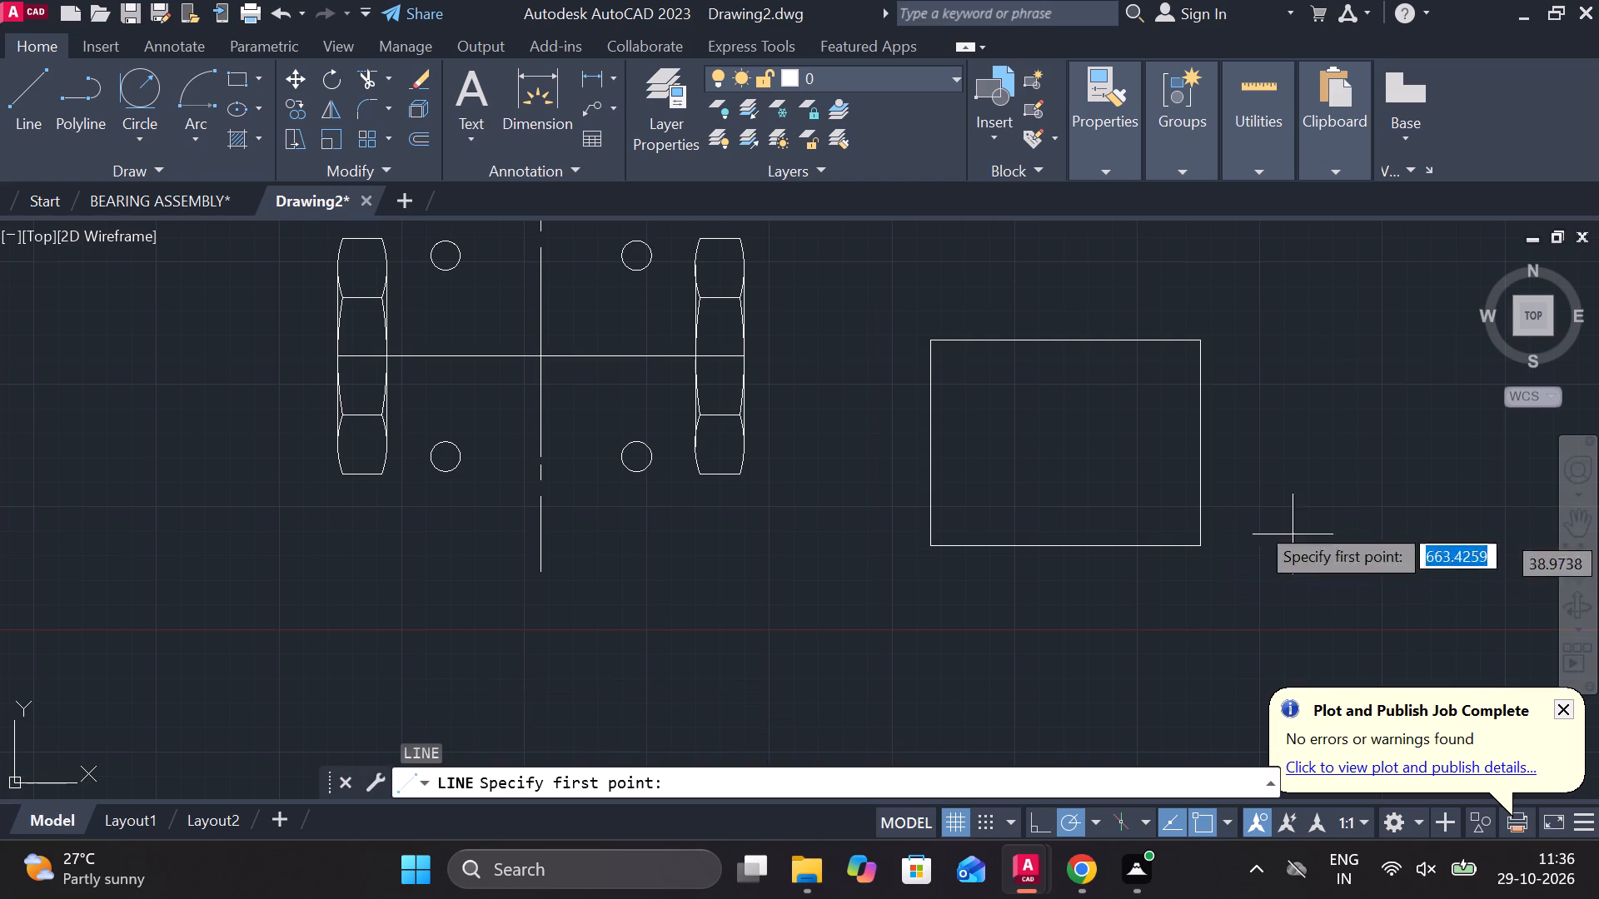
pyautogui.click(1066, 340)
pyautogui.click(1067, 545)
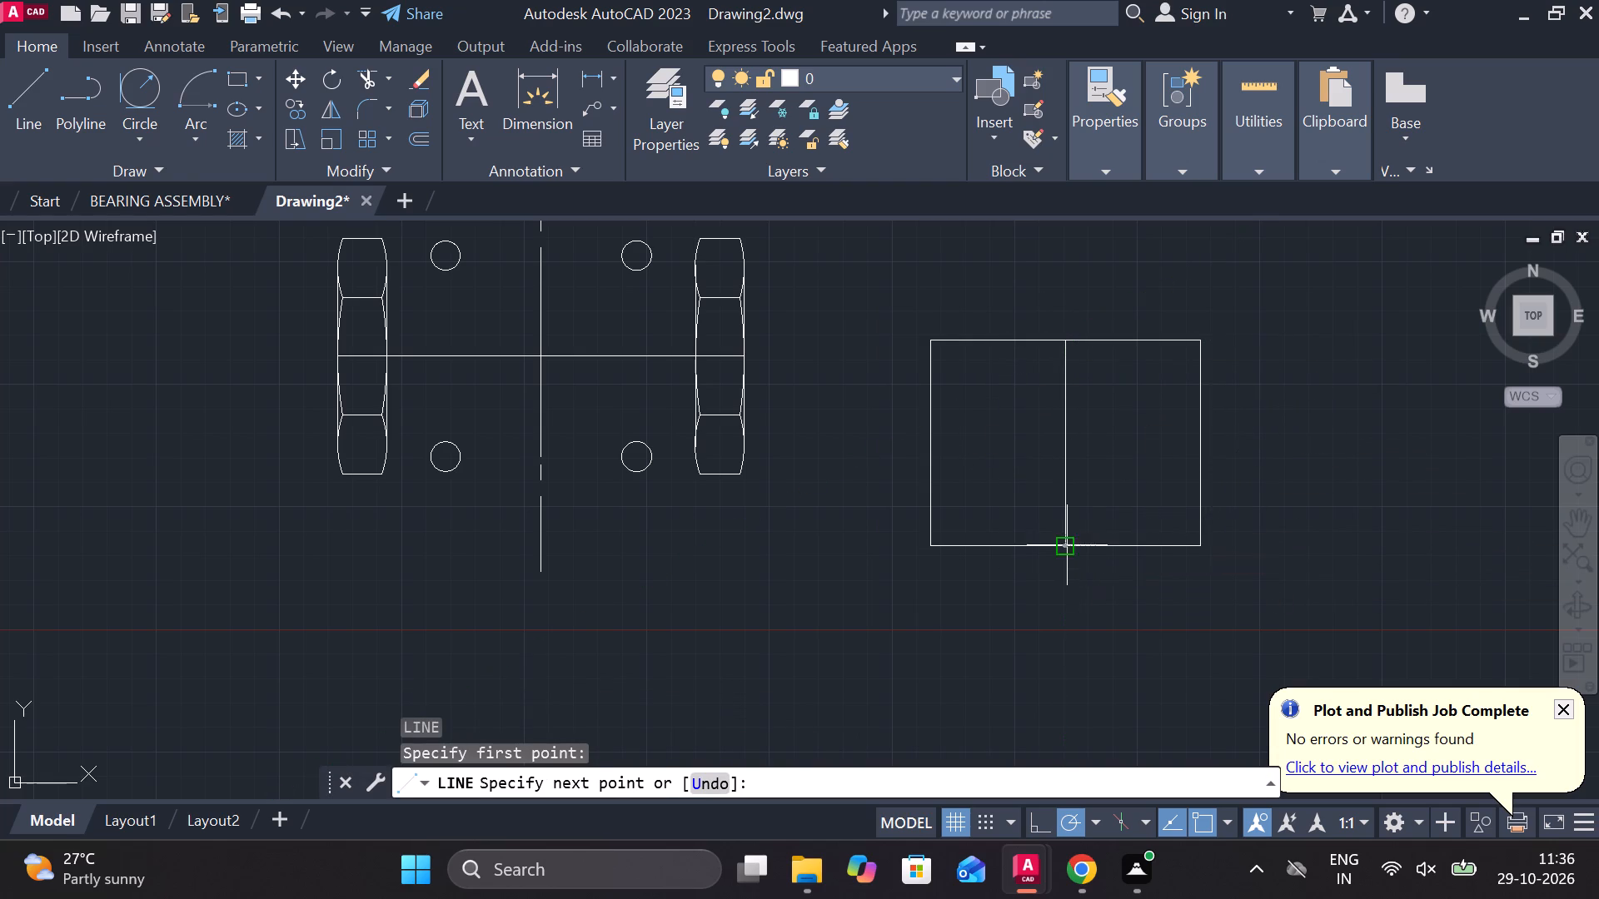
pyautogui.press('Escape')
pyautogui.press('space')
pyautogui.click(934, 449)
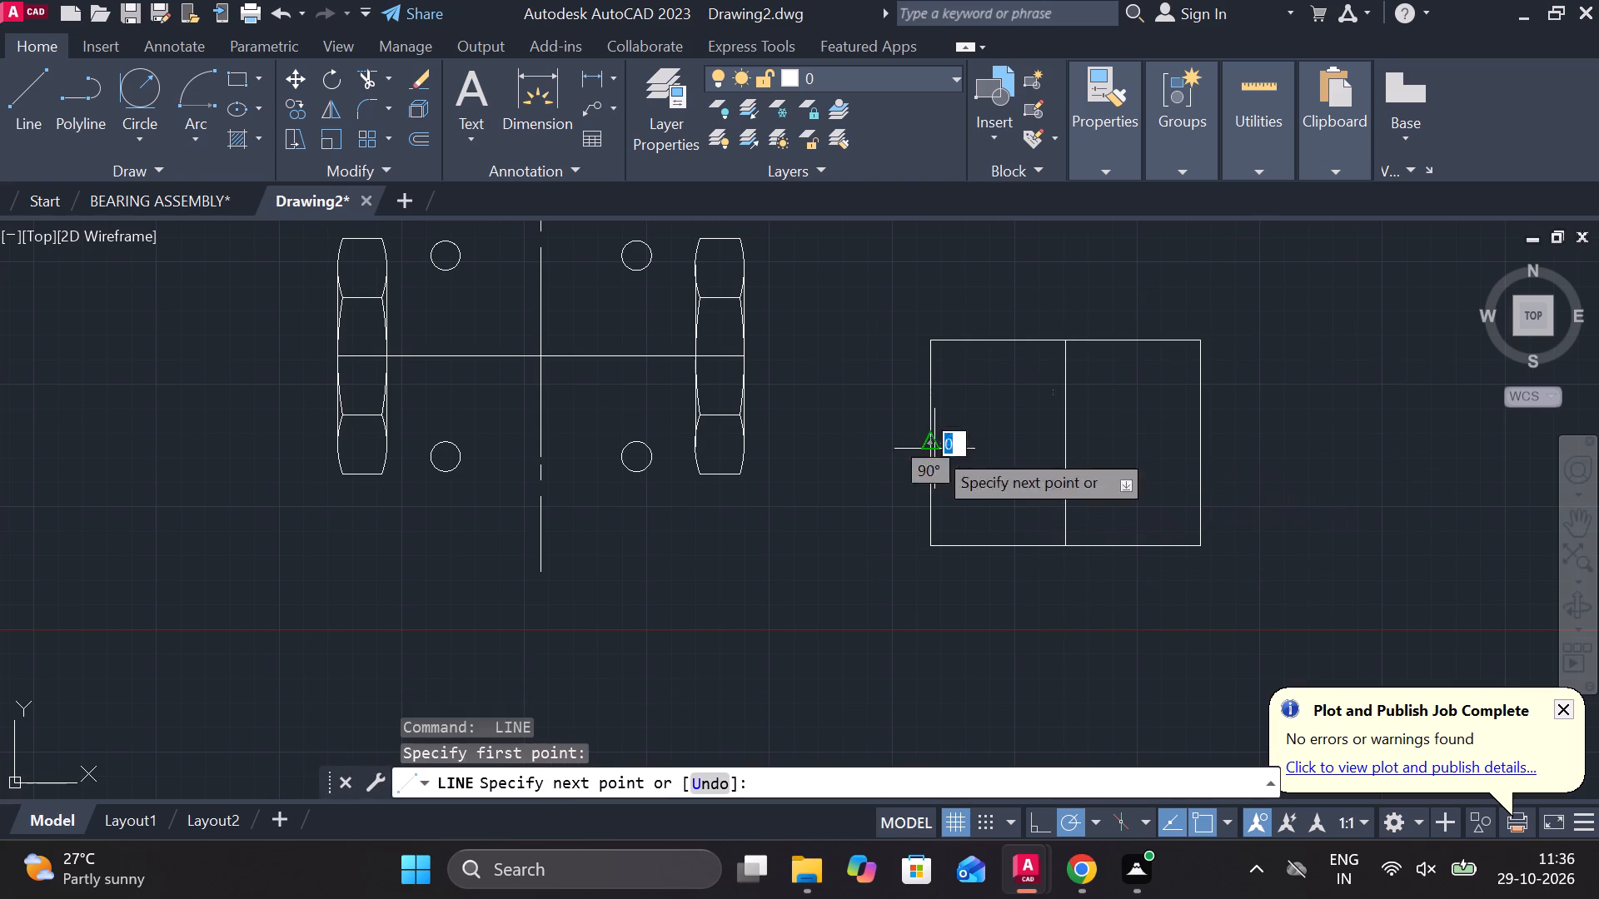
pyautogui.click(1208, 438)
pyautogui.press('Escape')
# Move the rectangle with its cross lines by its centre onto the intersection of the view's centre line and horizontal middle line.
pyautogui.click(889, 263)
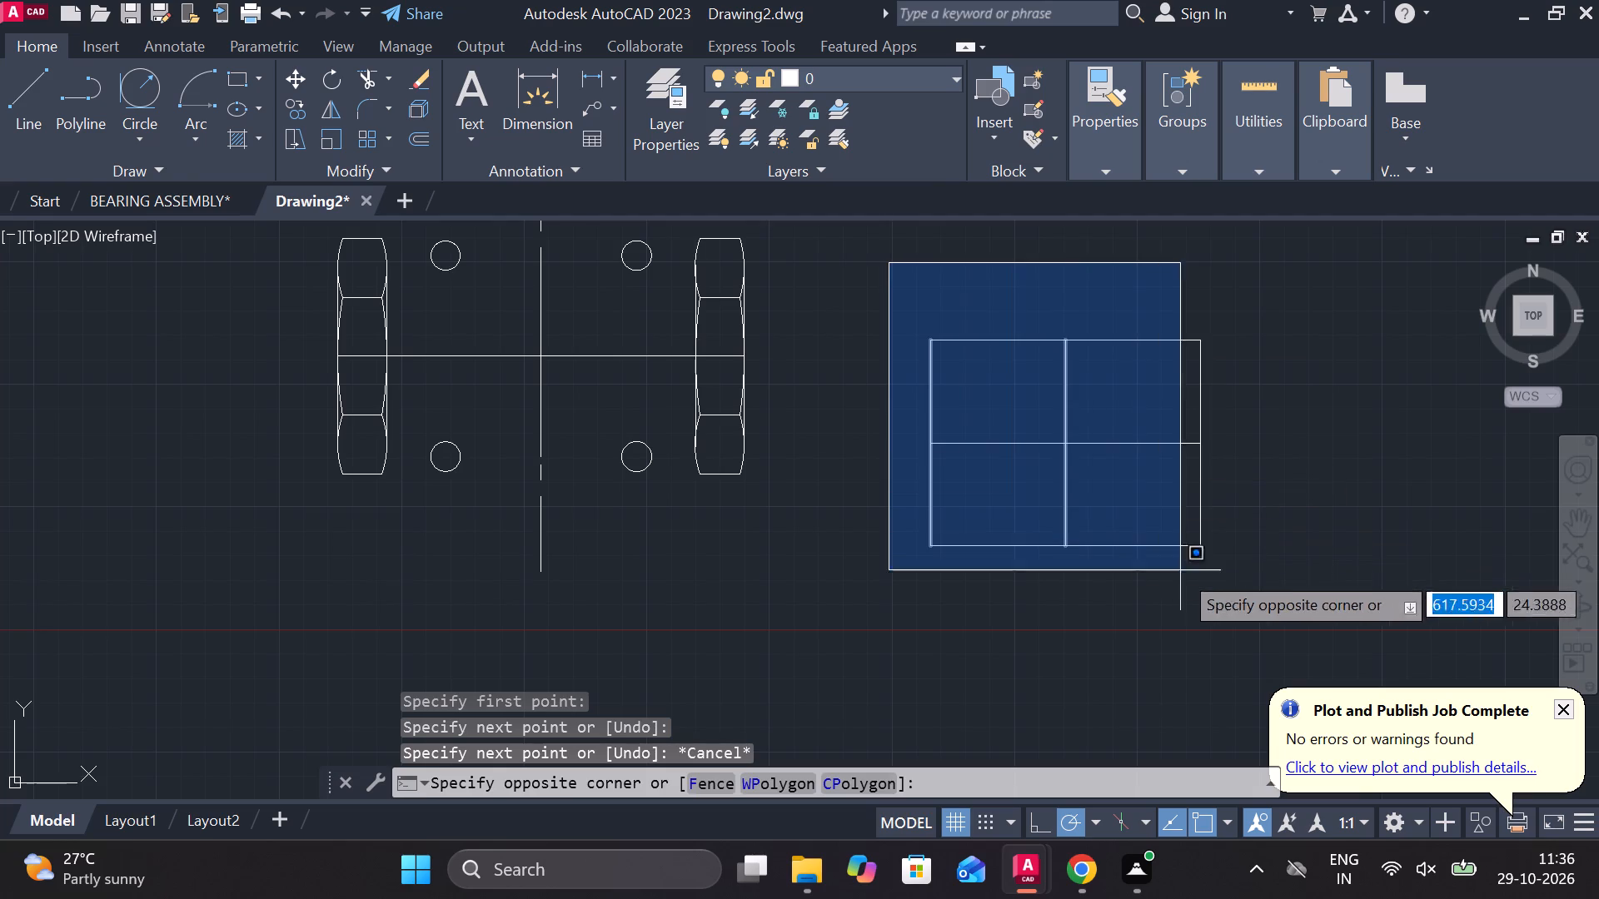
pyautogui.doubleClick(1250, 607)
pyautogui.press('m')
pyautogui.press('Return')
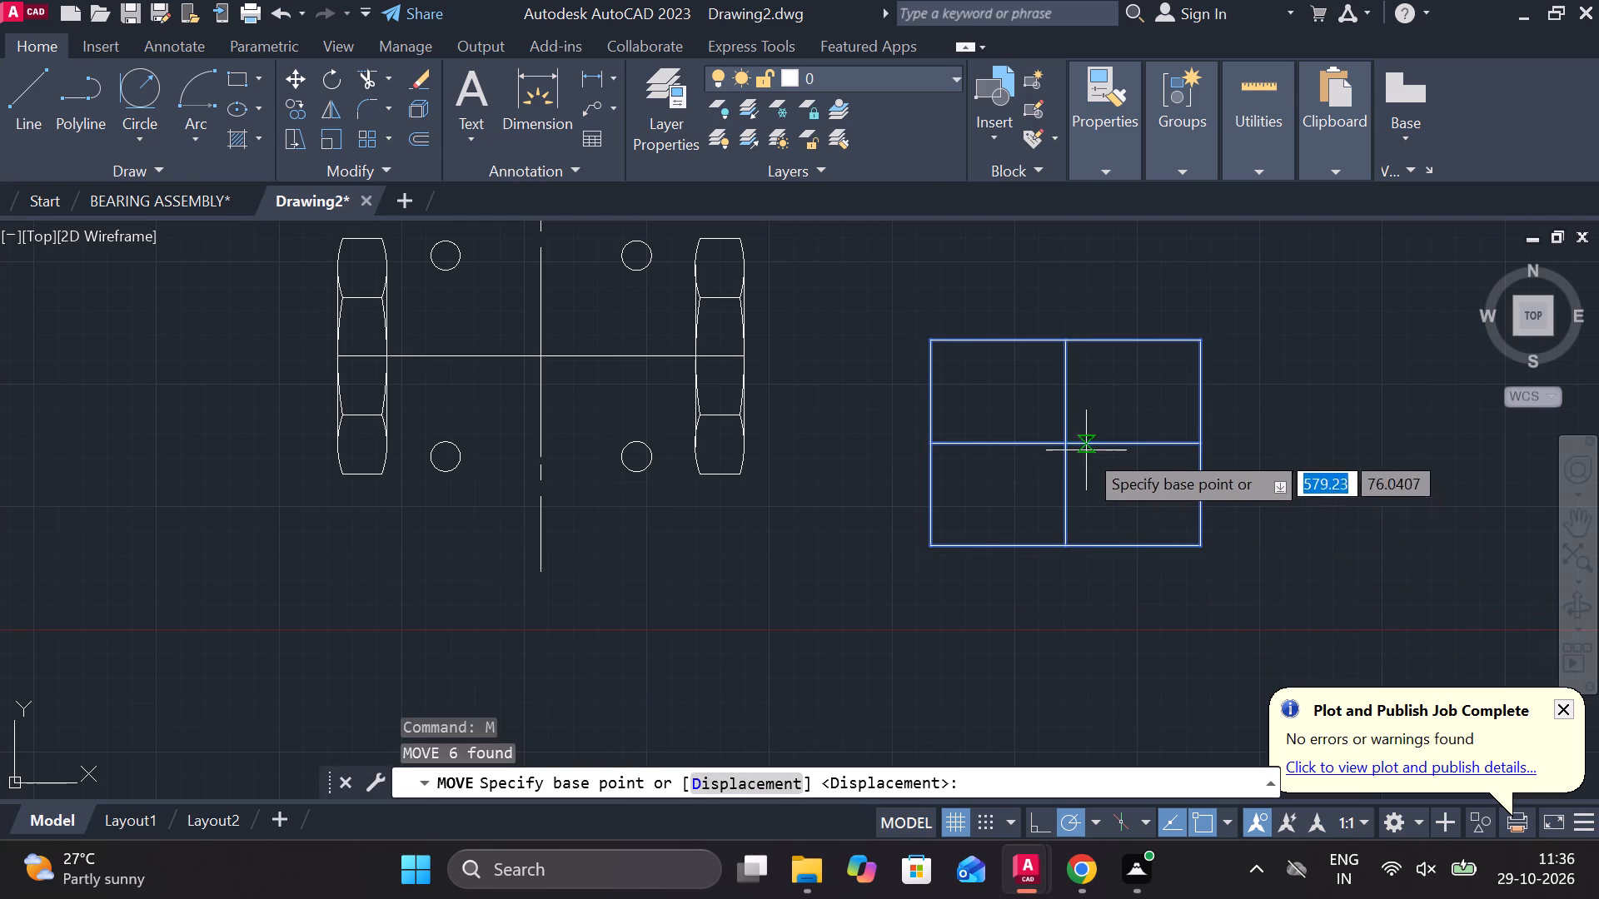
pyautogui.click(1067, 449)
pyautogui.scroll(-1, 1078, 449)
pyautogui.scroll(1, 762, 418)
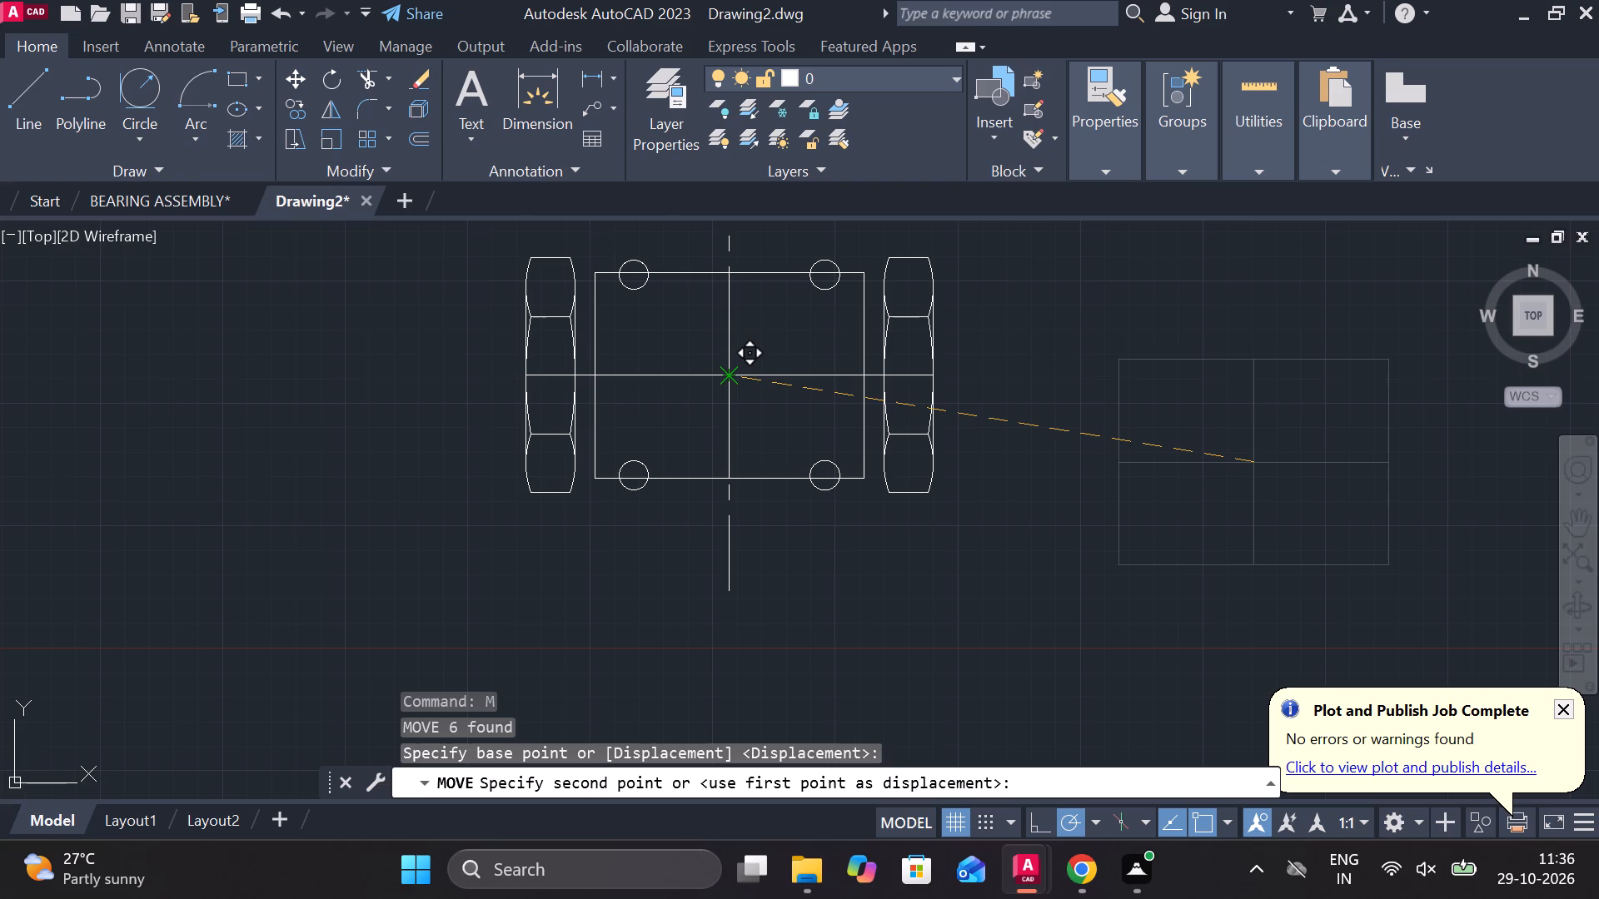
pyautogui.click(727, 370)
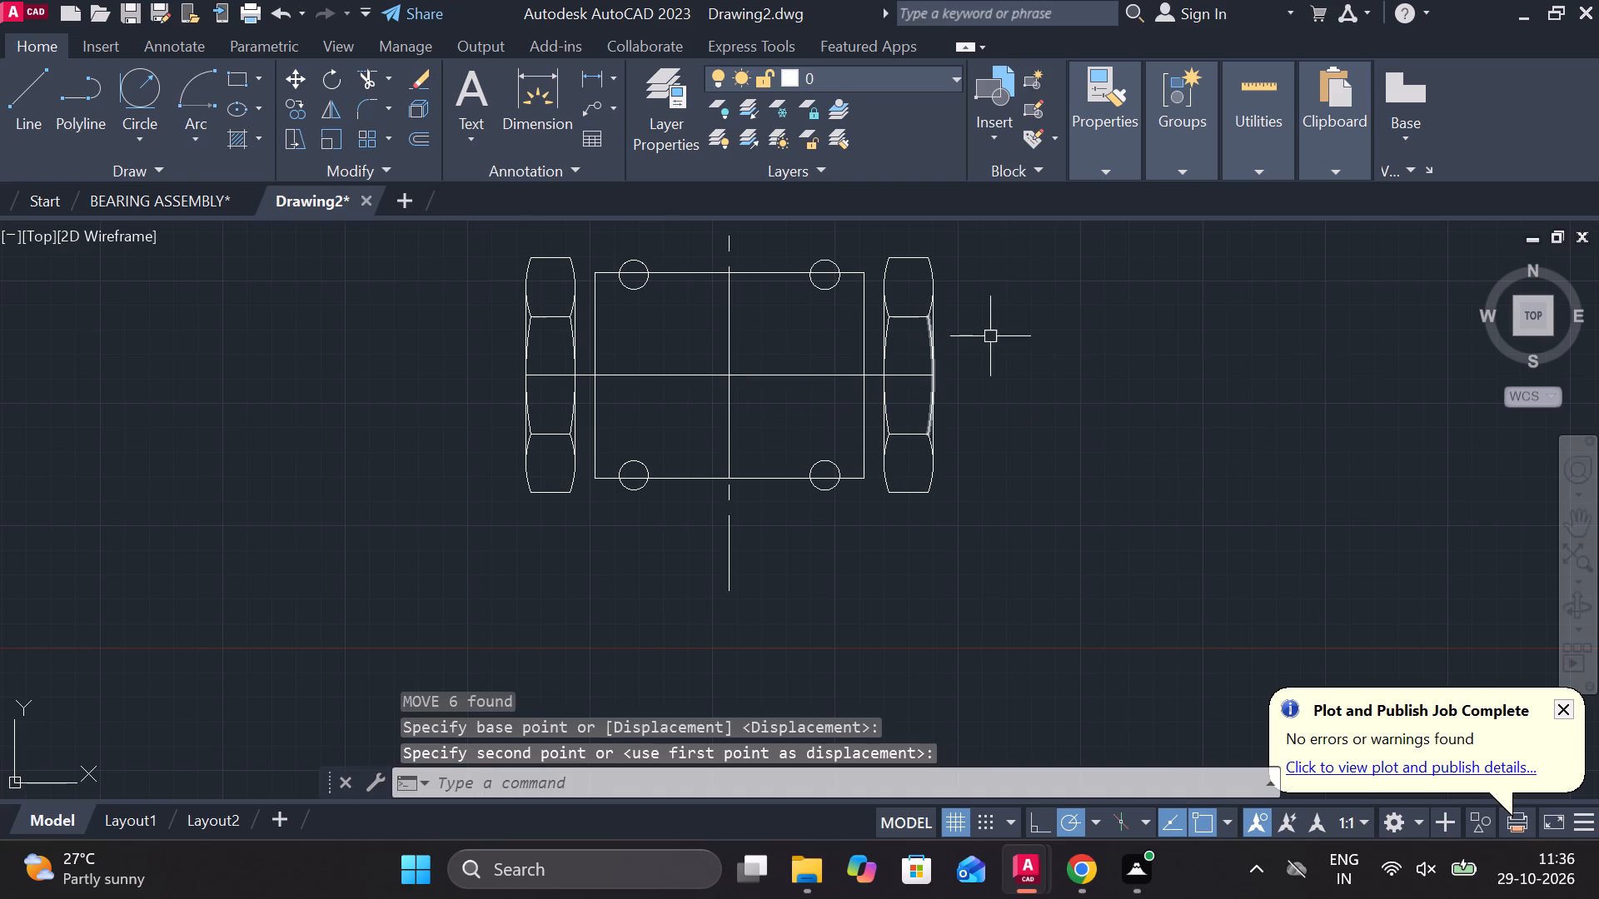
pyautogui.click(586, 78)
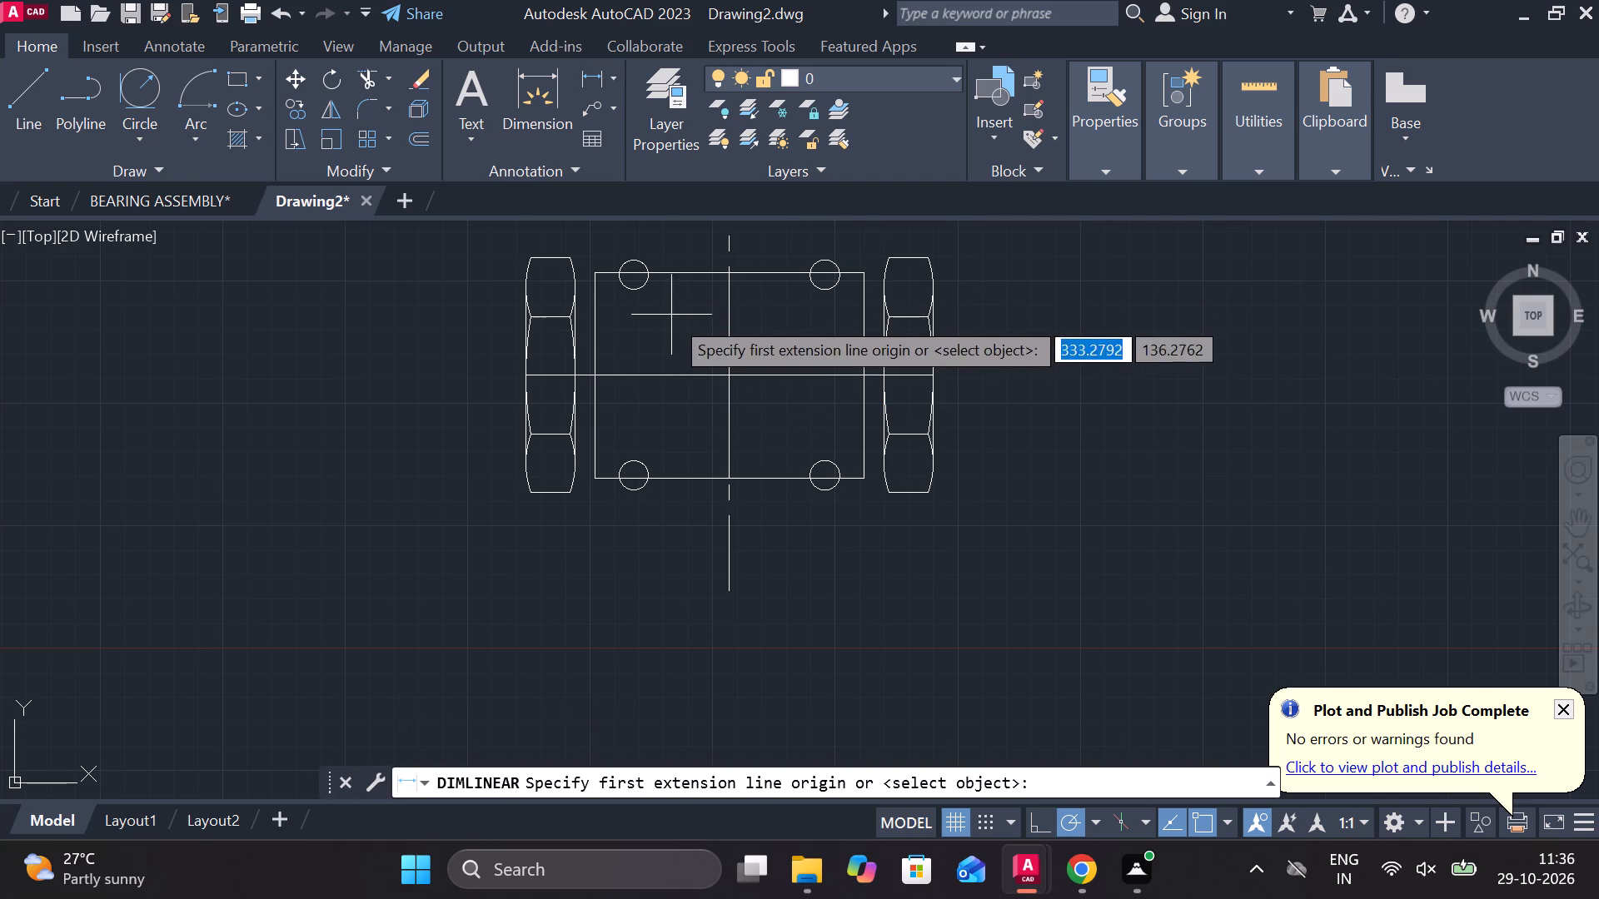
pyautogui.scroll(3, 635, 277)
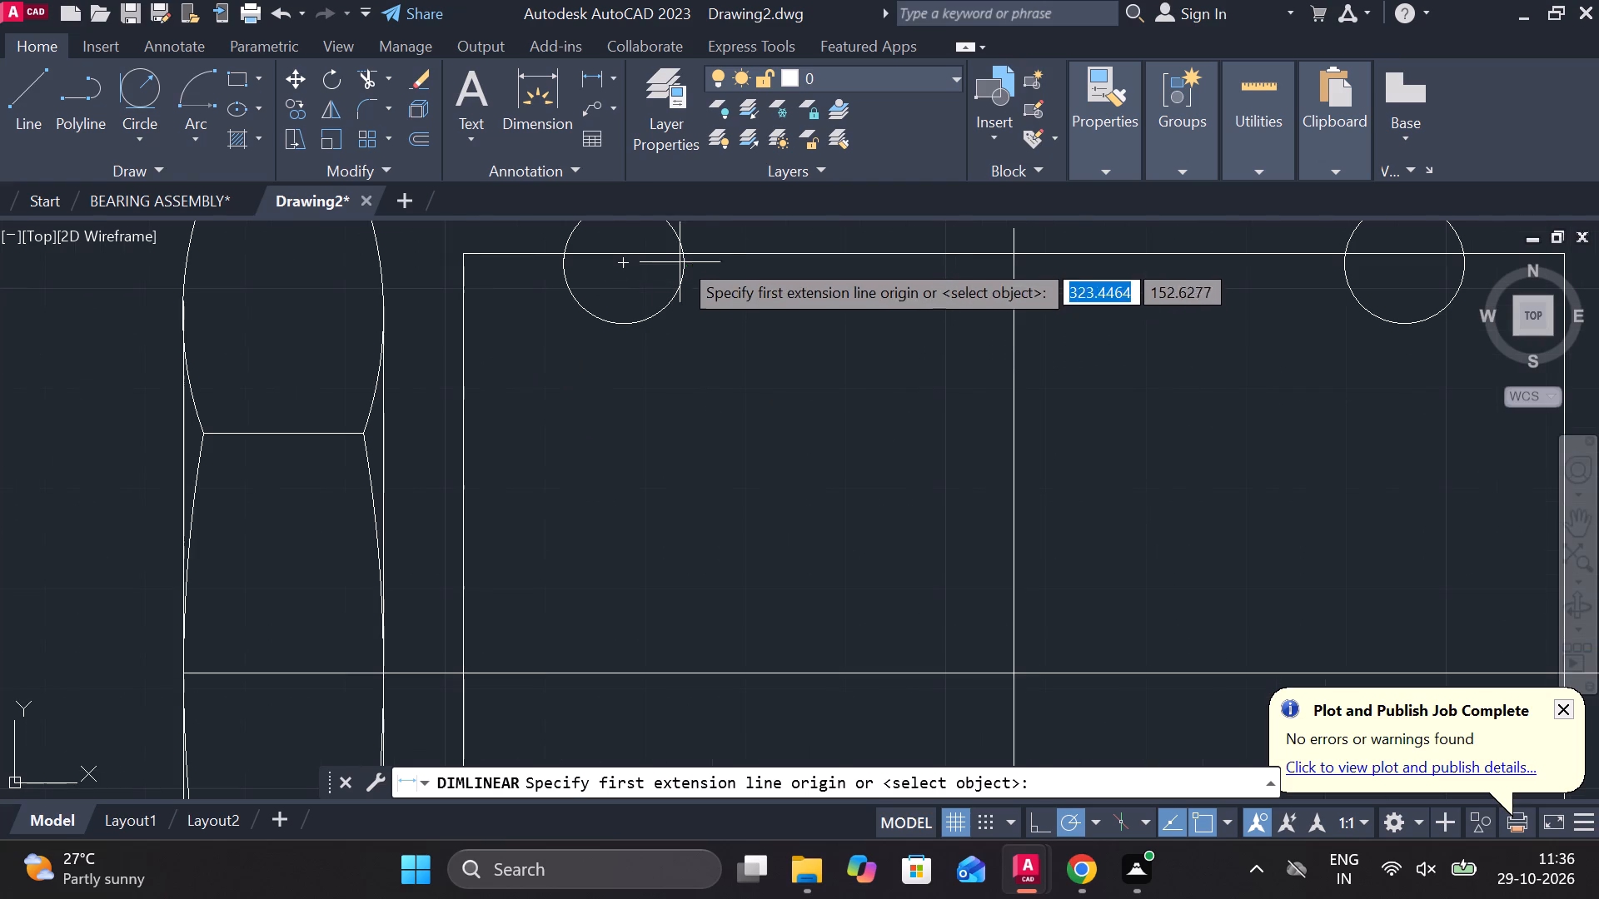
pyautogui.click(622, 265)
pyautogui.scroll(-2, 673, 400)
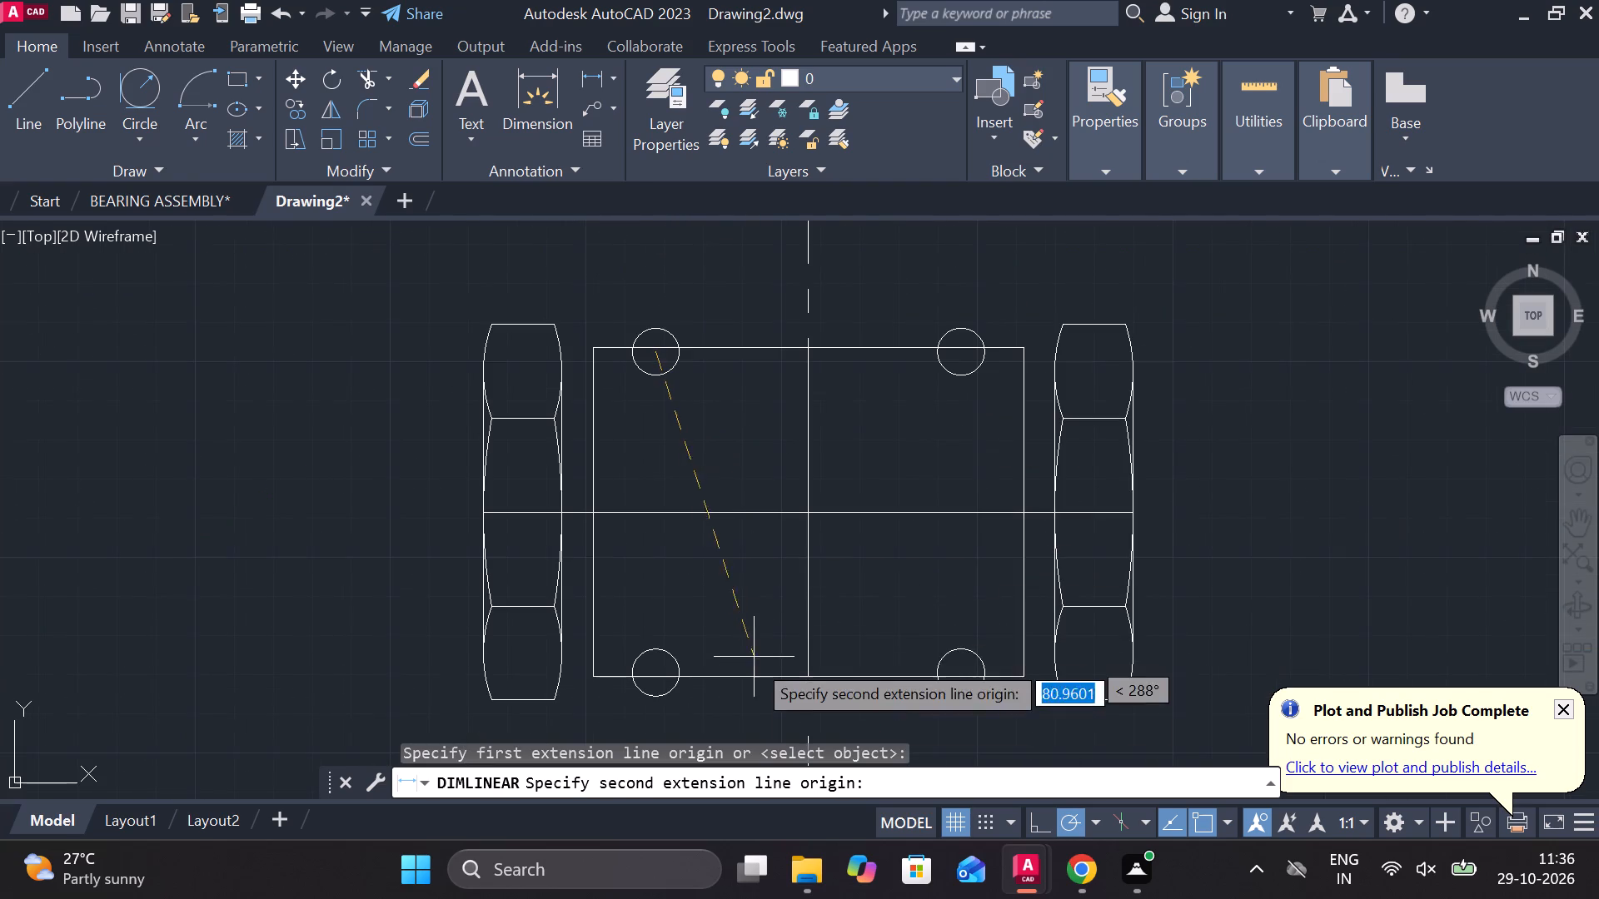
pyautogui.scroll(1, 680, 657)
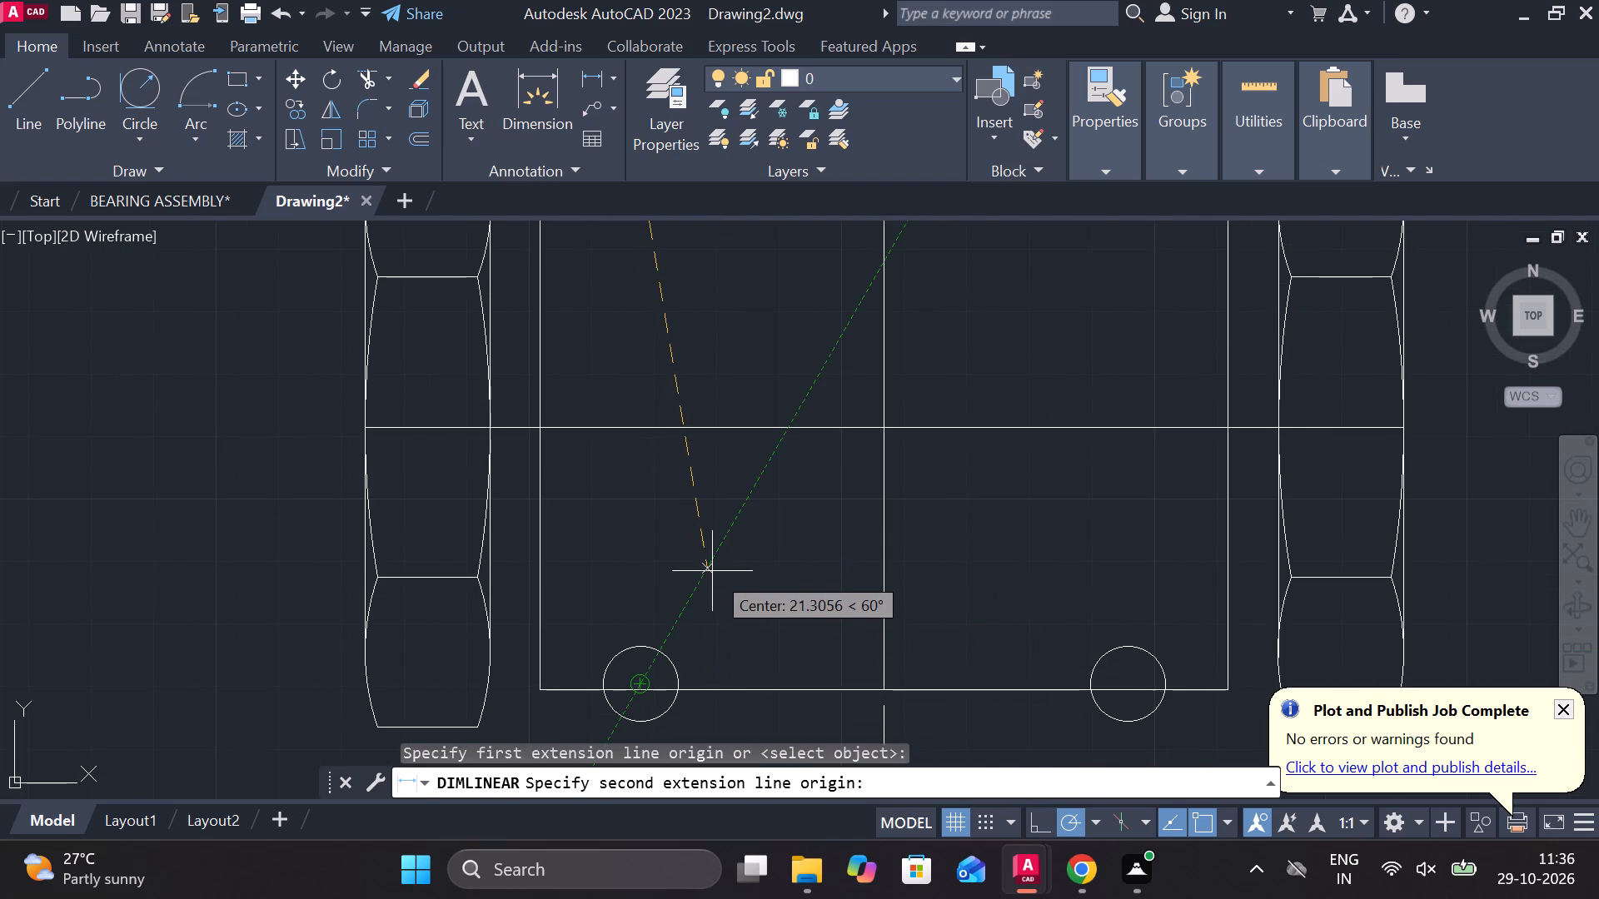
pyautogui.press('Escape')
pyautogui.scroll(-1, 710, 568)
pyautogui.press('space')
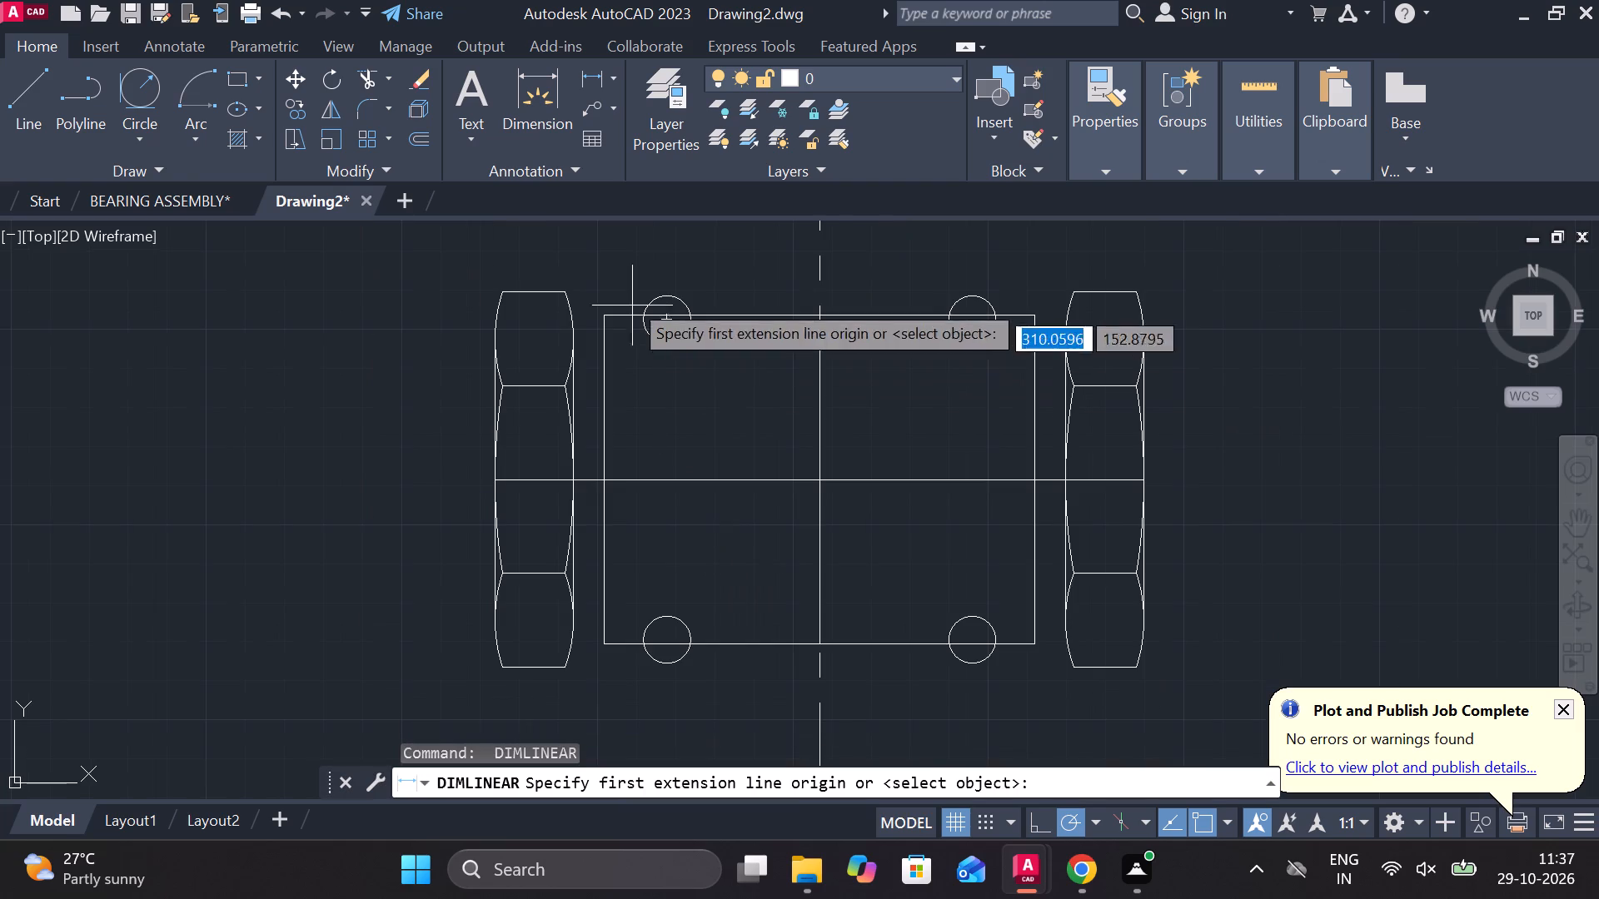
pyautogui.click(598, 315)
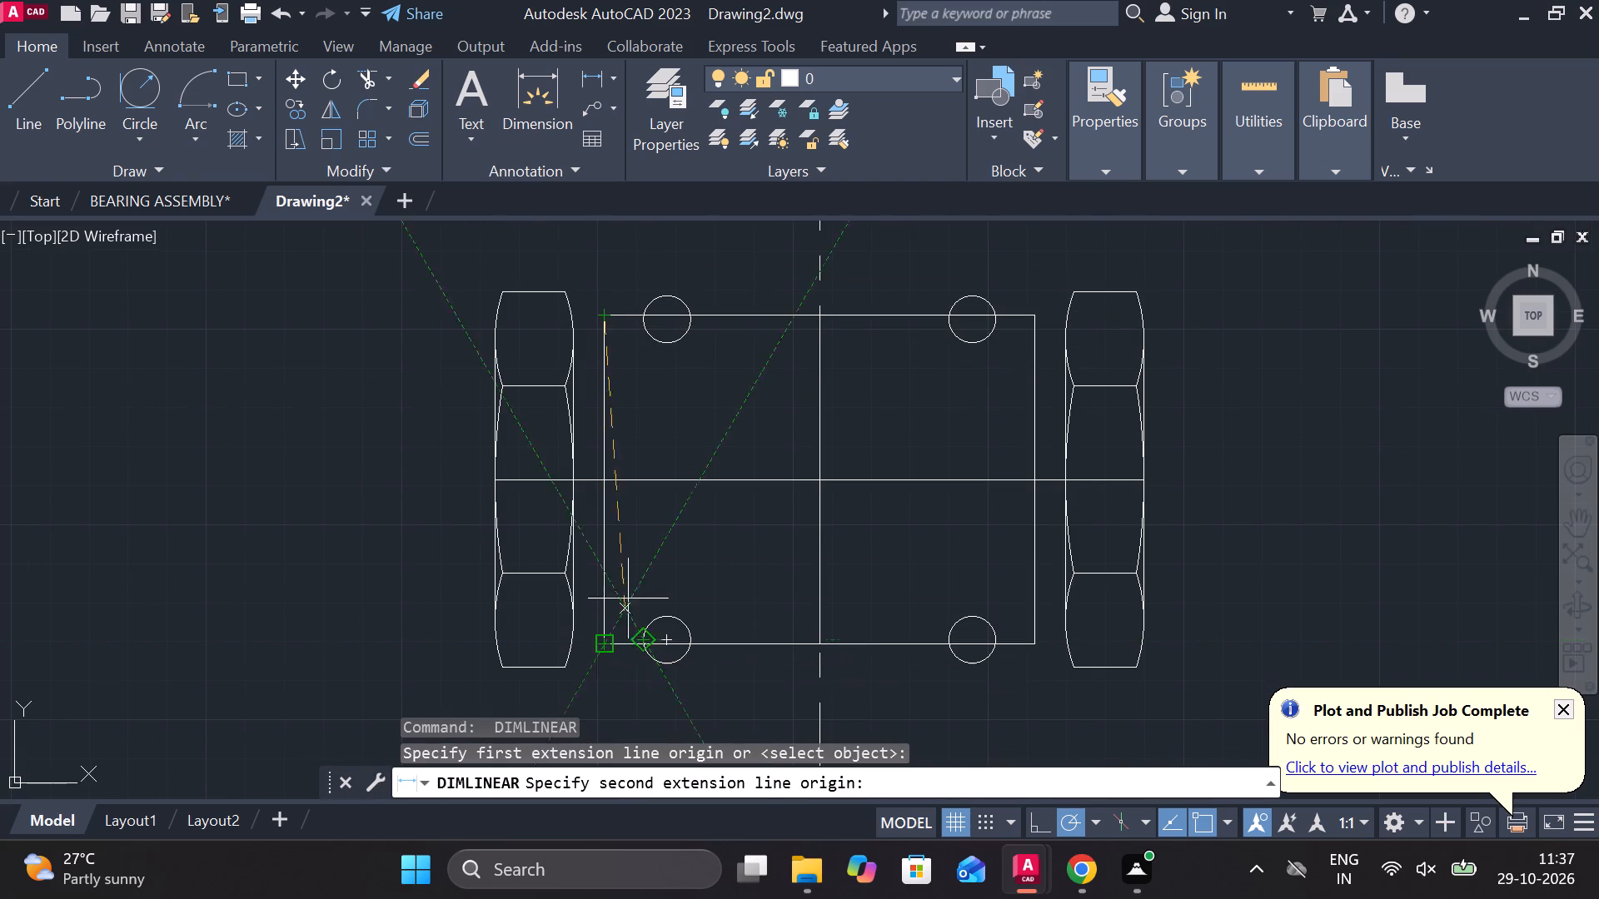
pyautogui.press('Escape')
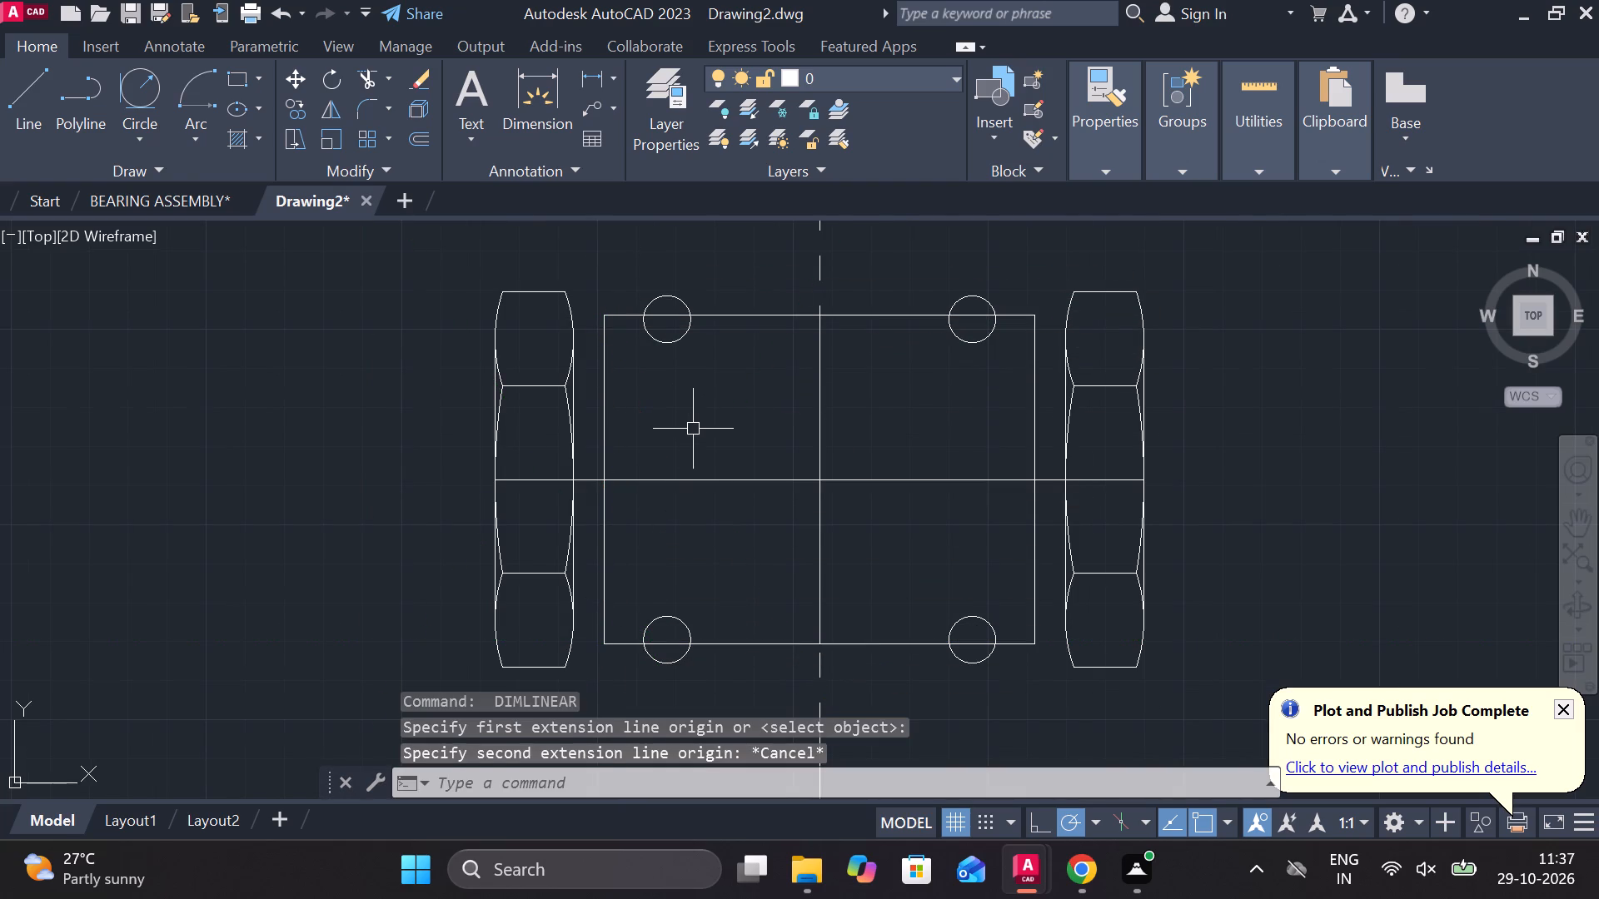
# Draw a circle of radius 16 concentric with the upper-left small circle.
pyautogui.scroll(1, 695, 422)
pyautogui.moveTo(696, 422); pyautogui.dragTo(730, 481, button='middle')
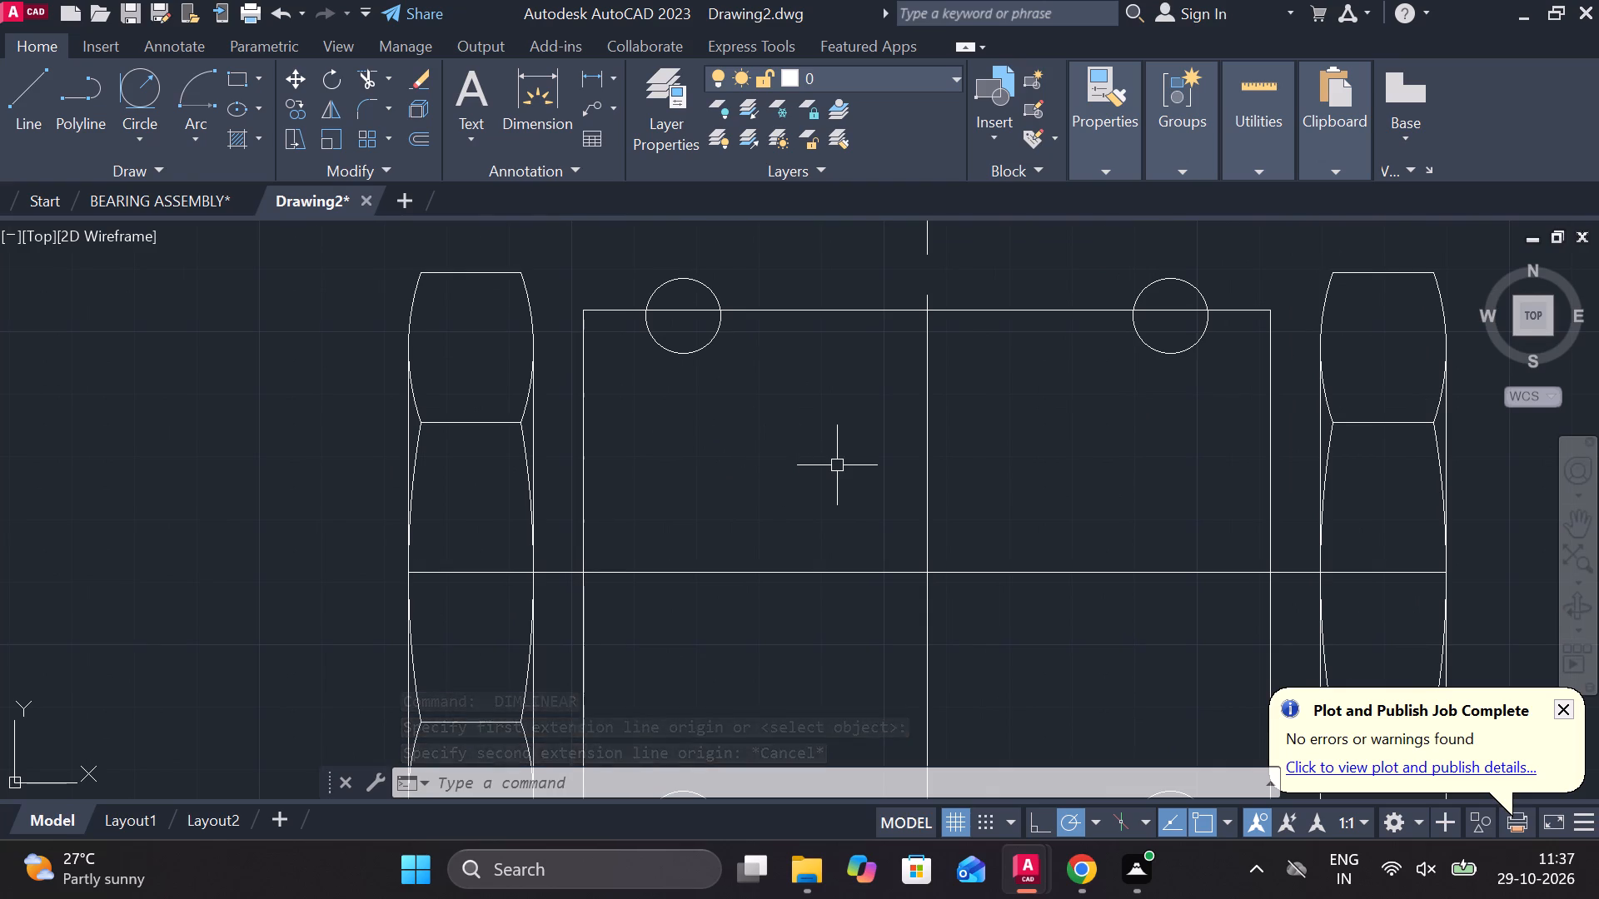
pyautogui.press('Escape')
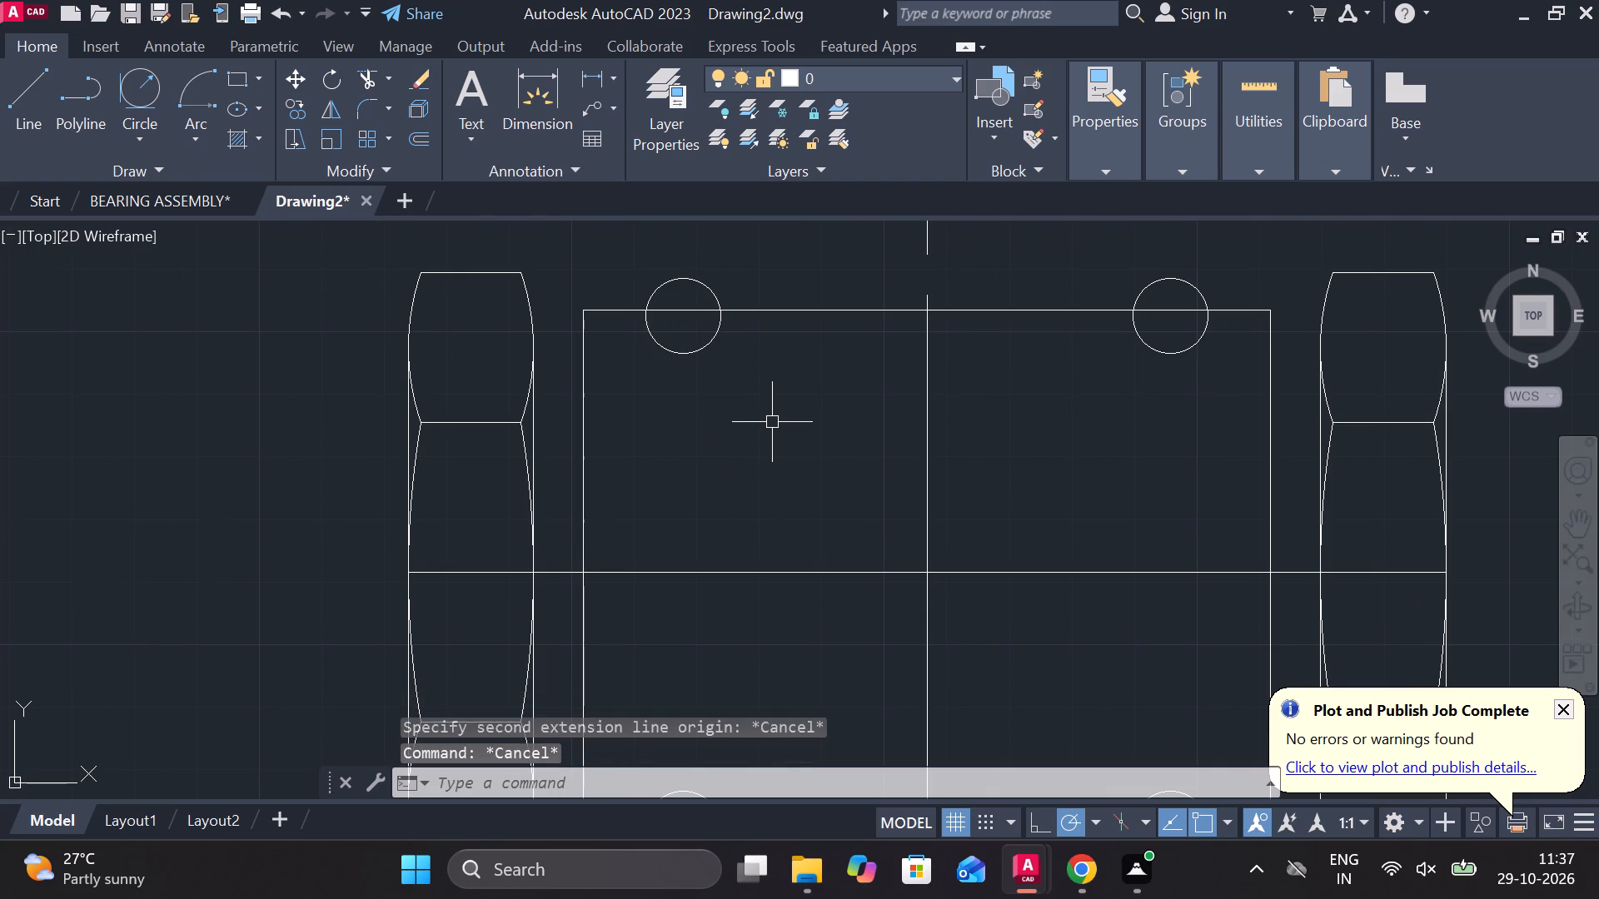
pyautogui.write('C')
pyautogui.press('space')
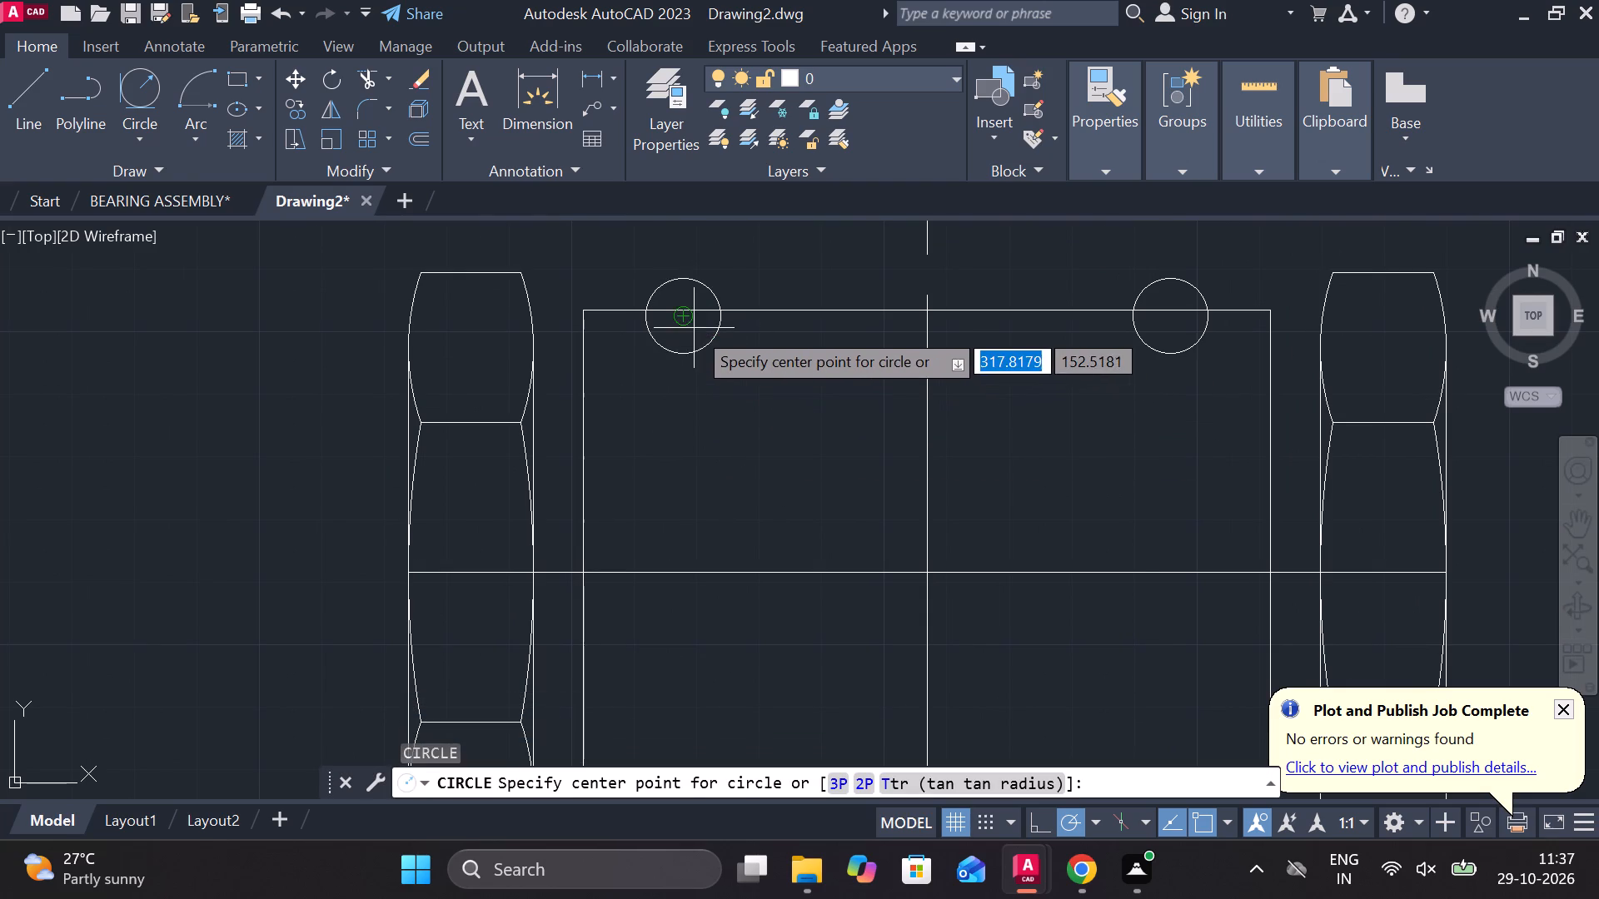
pyautogui.click(687, 318)
pyautogui.write('16')
pyautogui.press('Return')
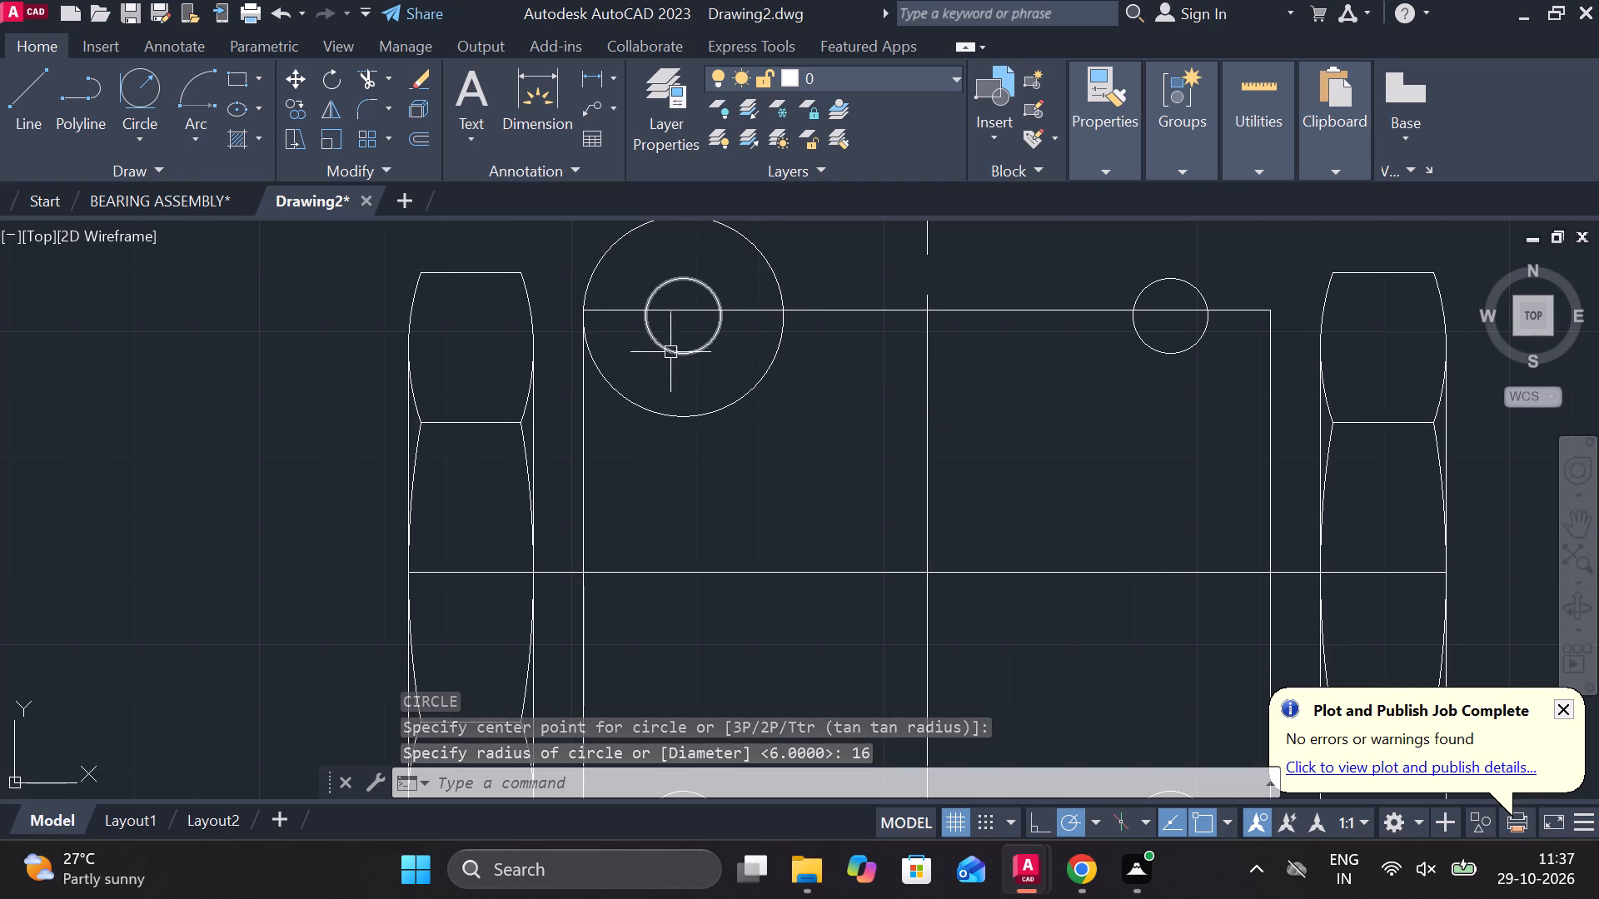
# Extend the left end of the rectangle's top edge to the left upright part view.
pyautogui.click(609, 312)
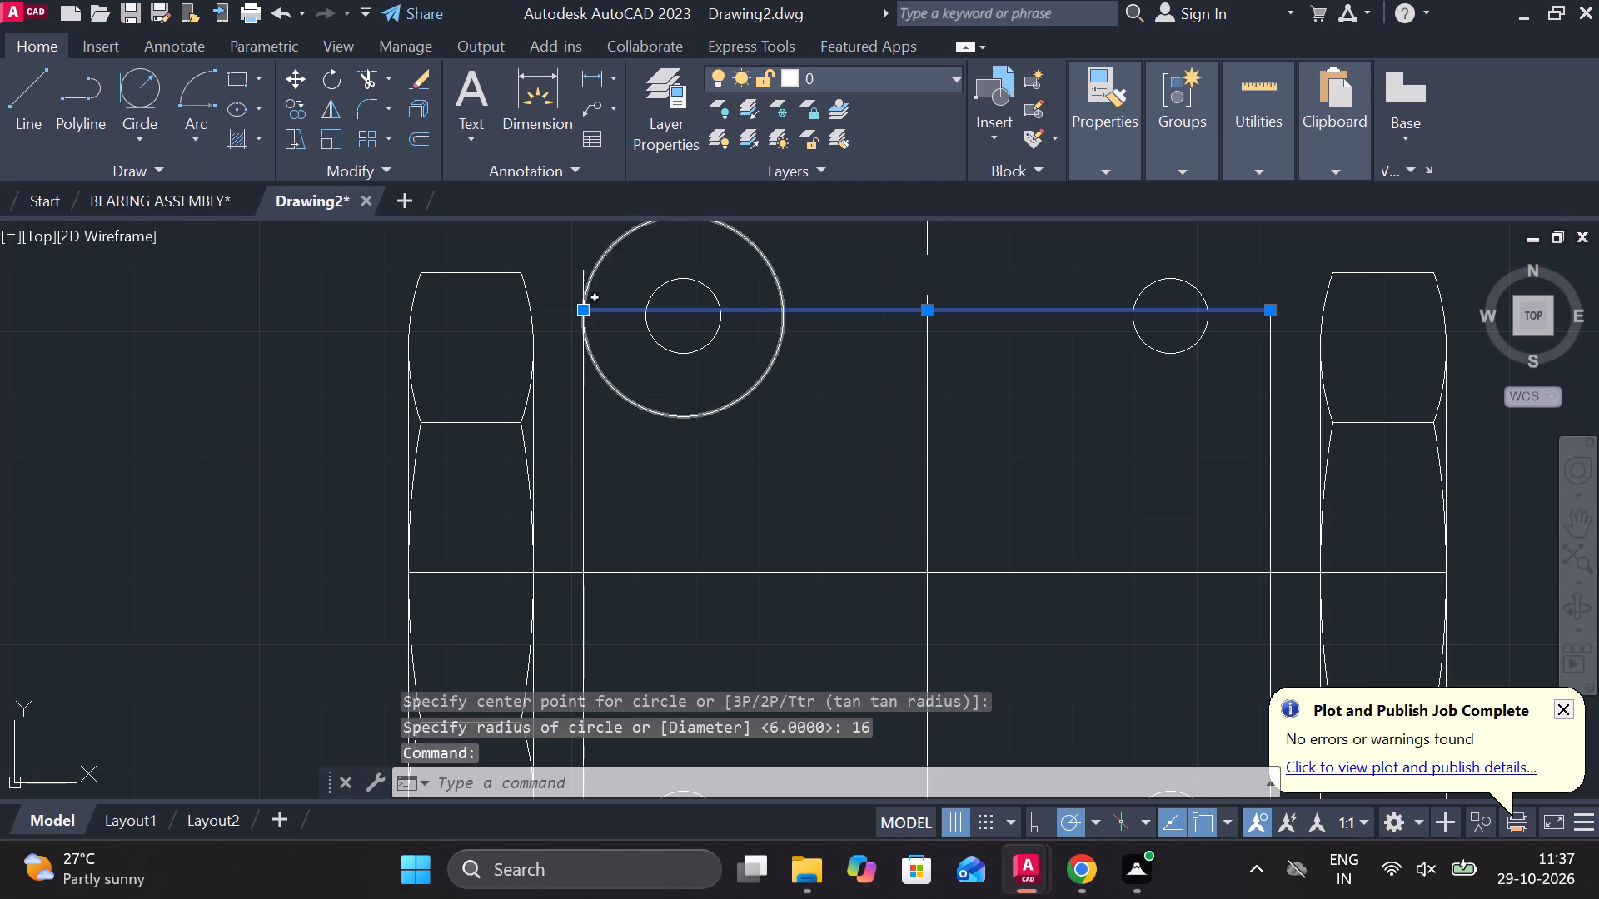
pyautogui.press('Escape')
pyautogui.write('EX')
pyautogui.press('space')
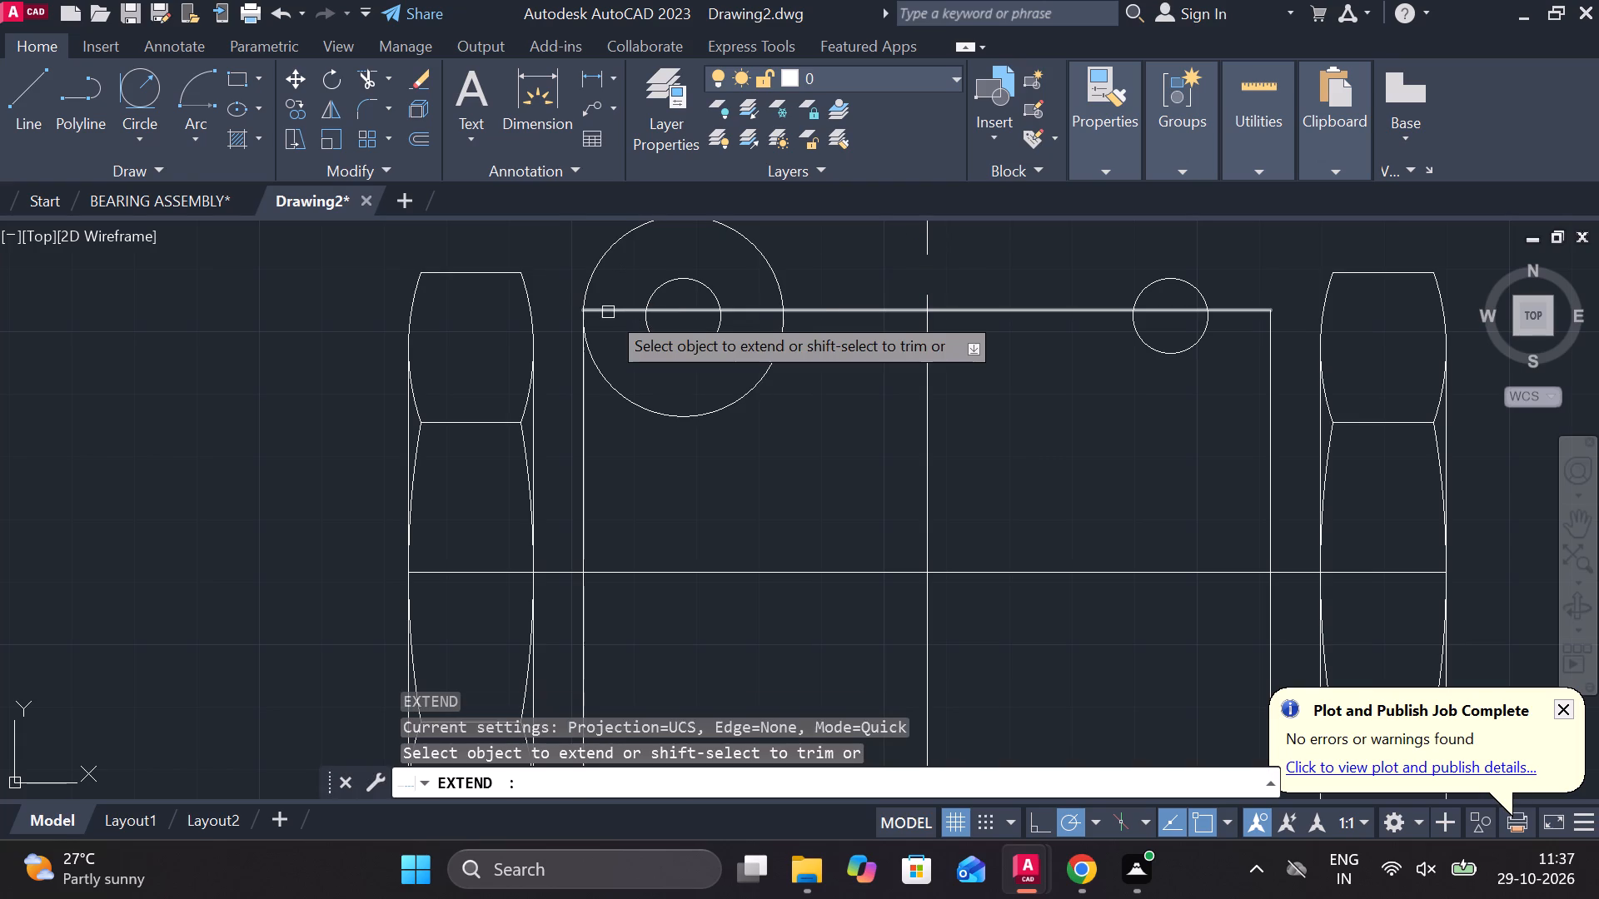
pyautogui.click(608, 312)
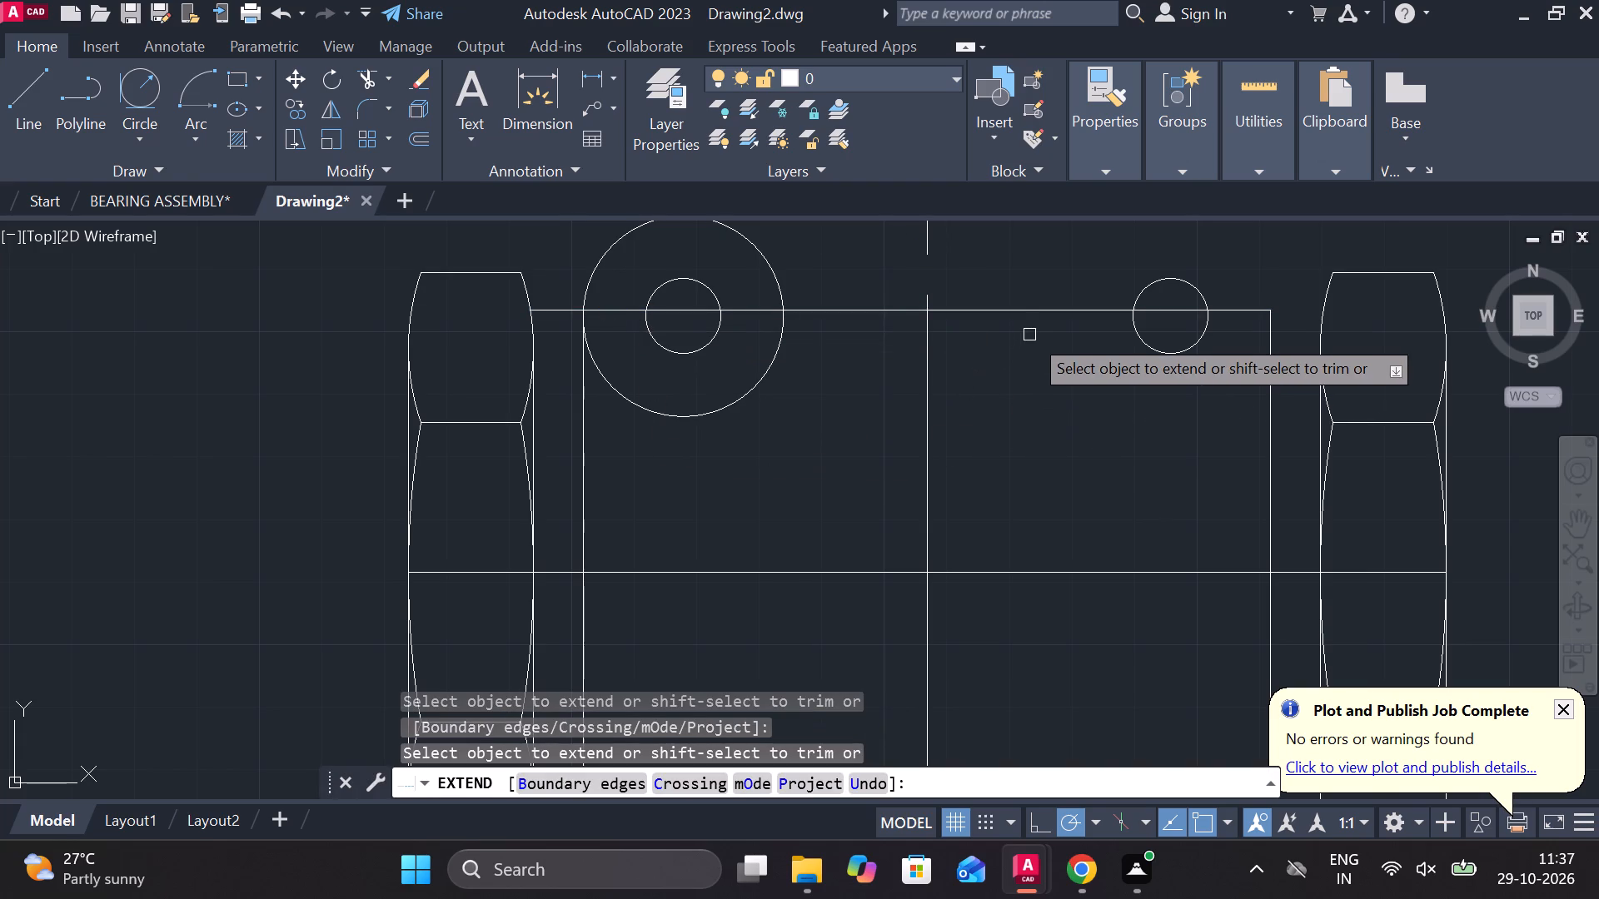
pyautogui.scroll(-1, 1026, 354)
pyautogui.press('Escape')
# Copy the radius 16 circle from its centre to the centres of the other three small circles.
pyautogui.click(847, 372)
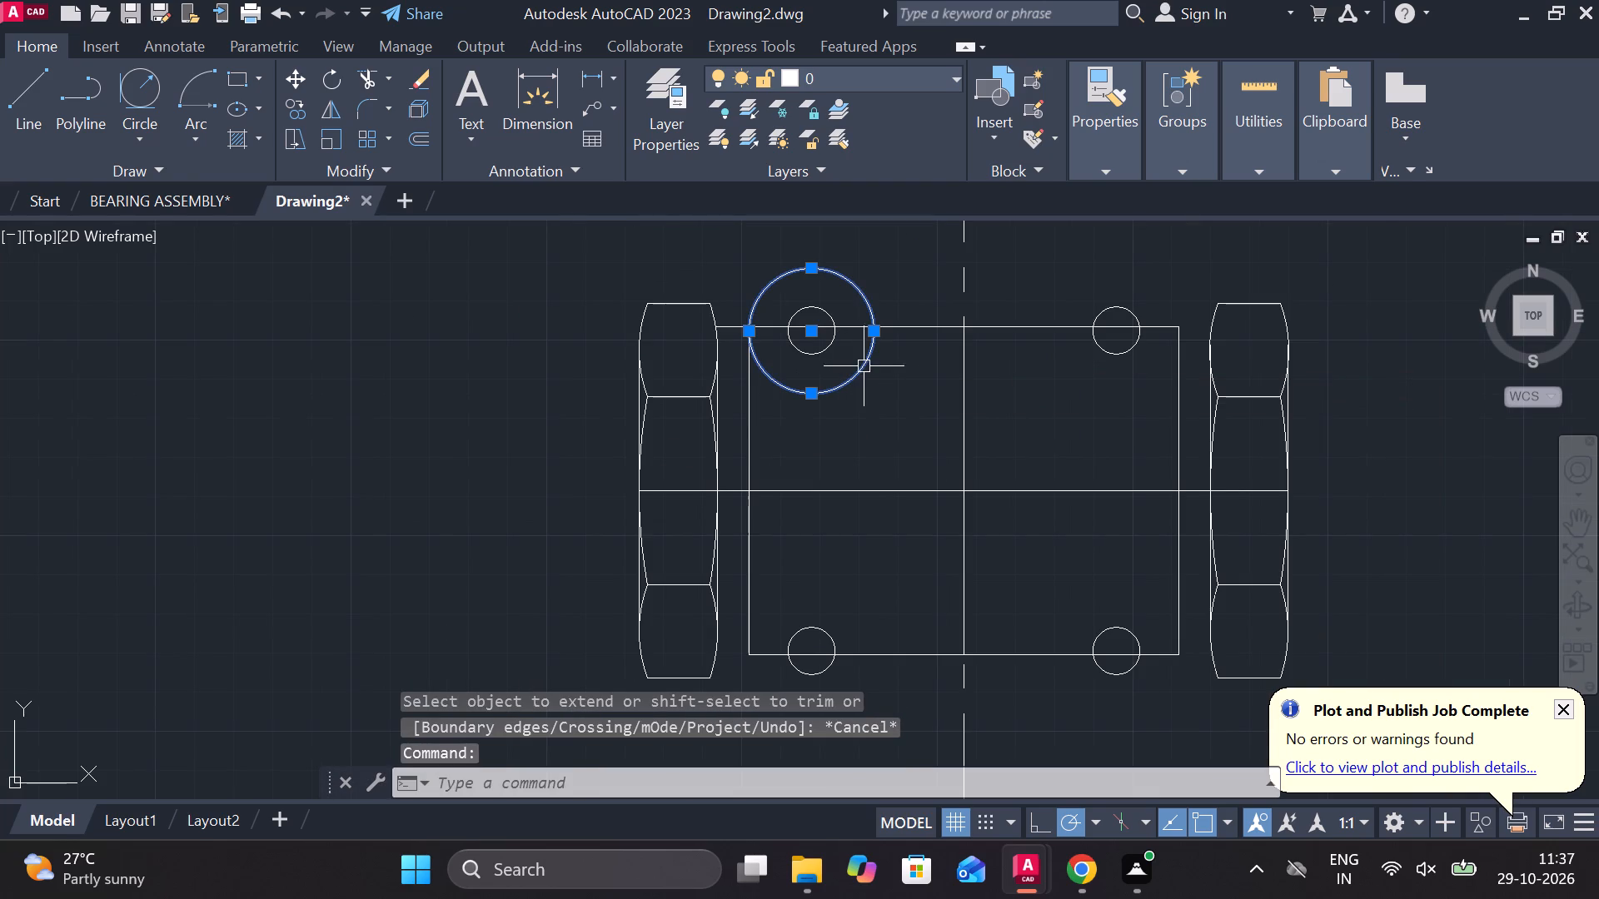
pyautogui.press('c')
pyautogui.press('o')
pyautogui.press('Return')
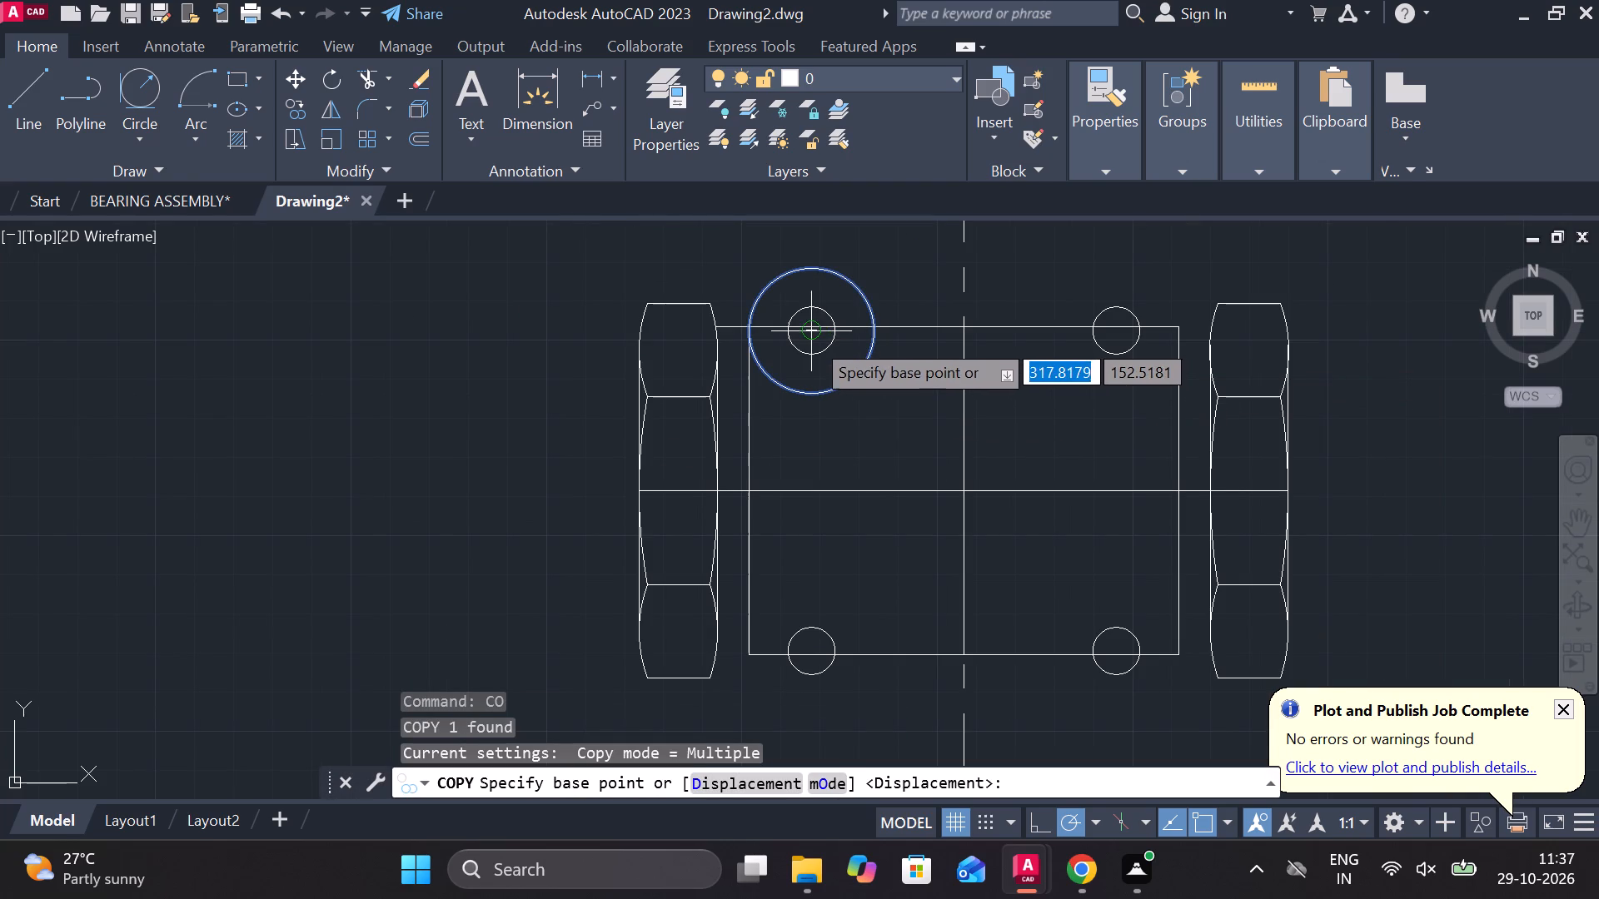
pyautogui.click(812, 339)
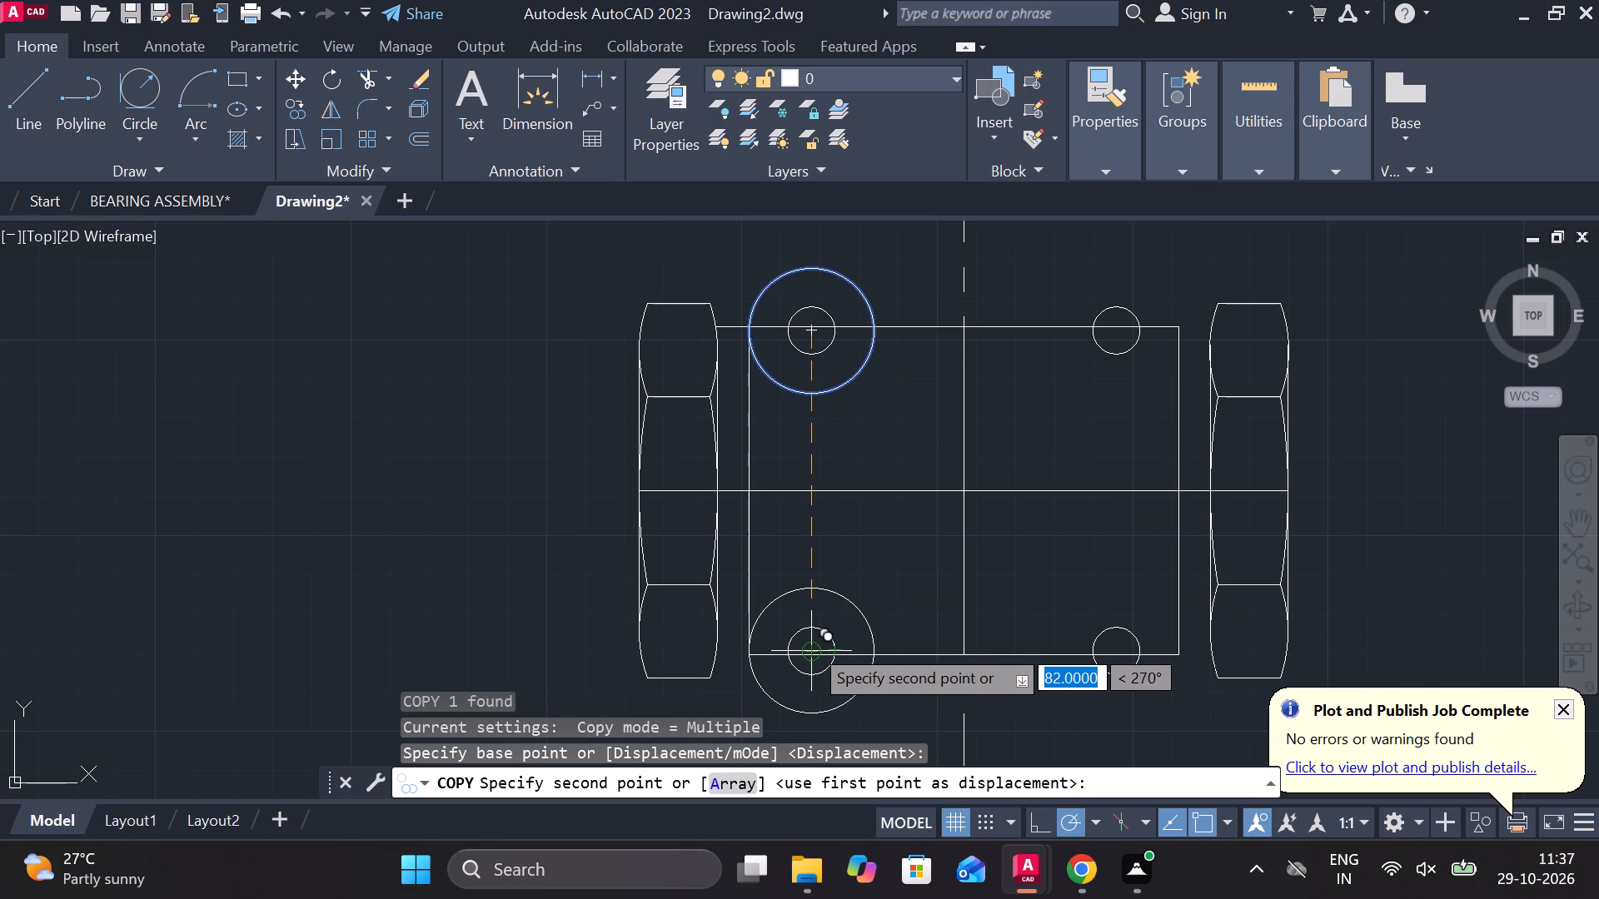
pyautogui.click(810, 644)
pyautogui.click(1115, 652)
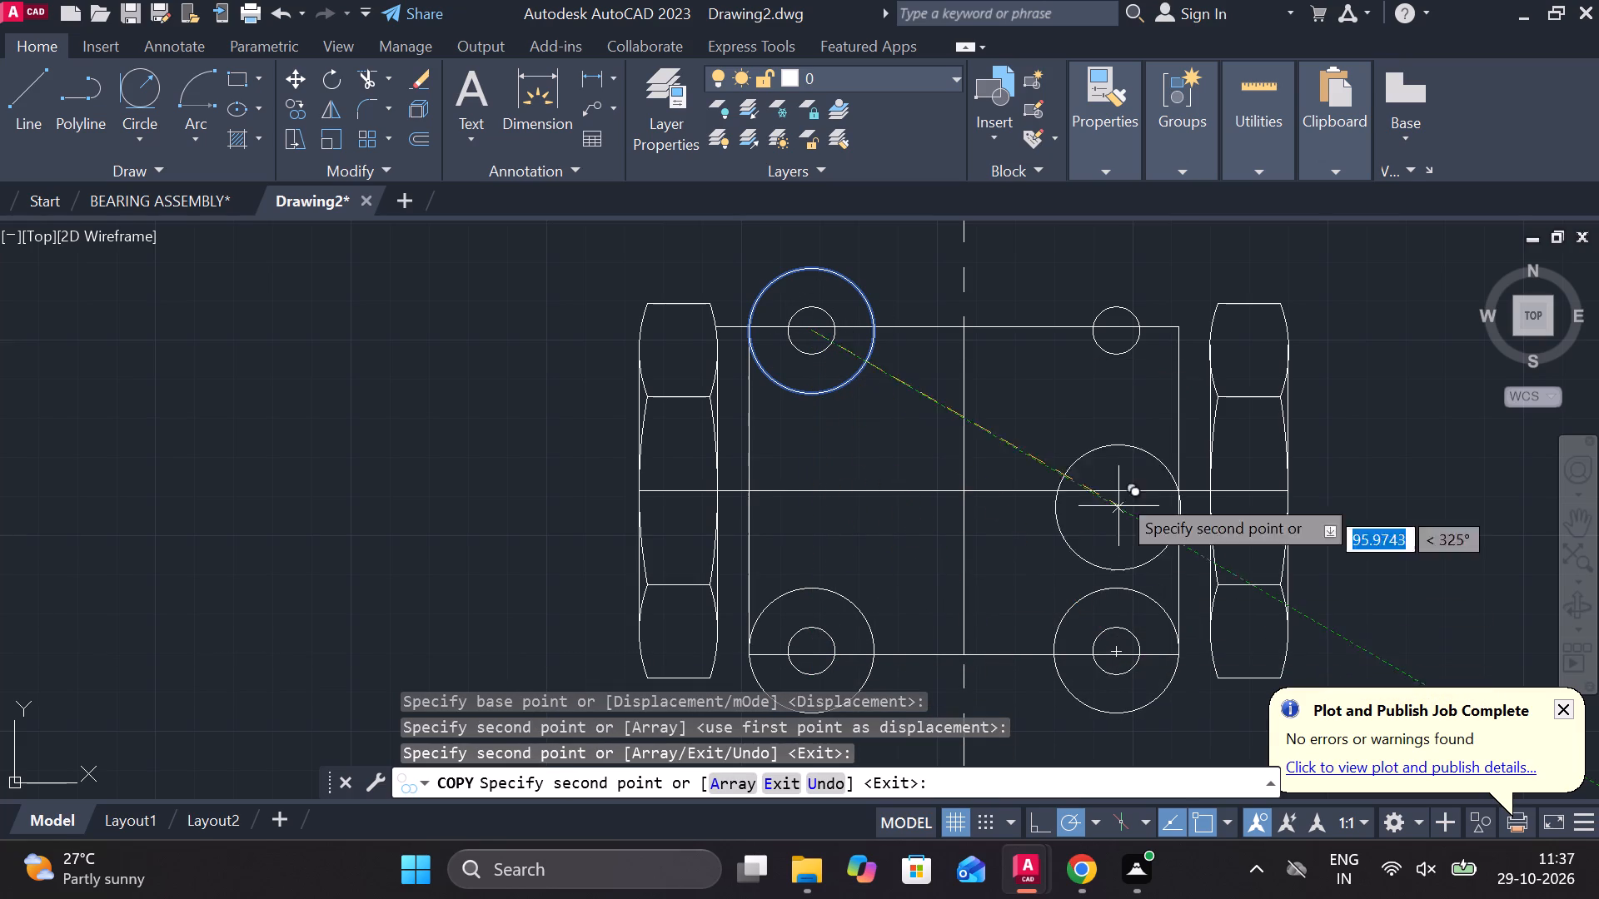
pyautogui.click(1114, 340)
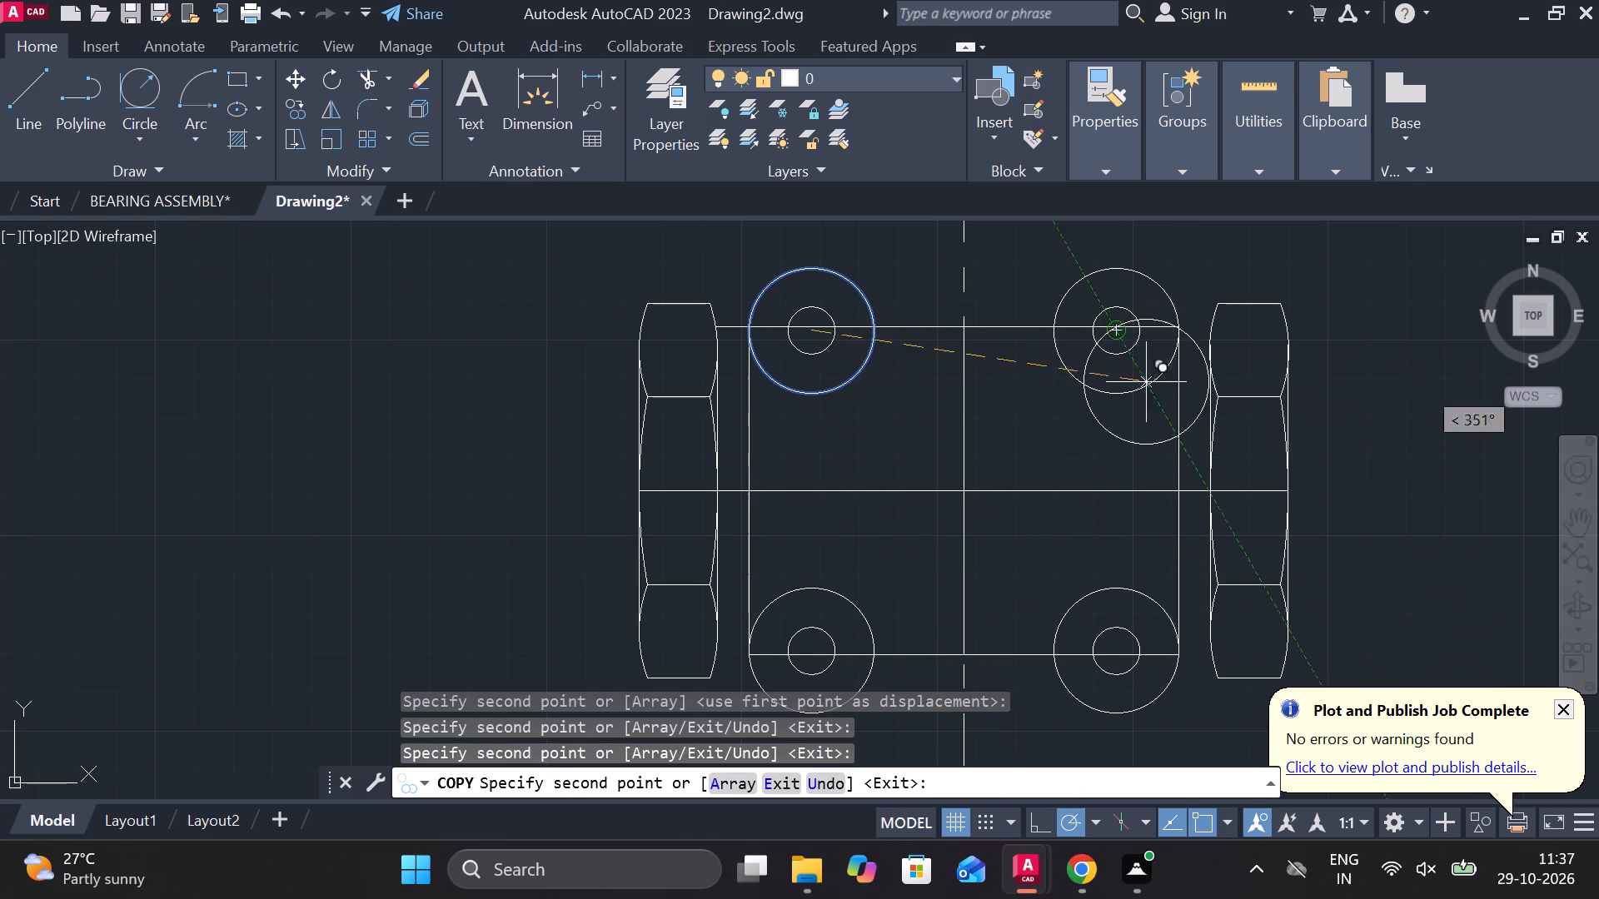
pyautogui.press('Escape')
# Extend the rectangle's top edge to the right upright part view and its bottom edge to both upright part views.
pyautogui.moveTo(999, 415); pyautogui.dragTo(989, 415, button='middle')
pyautogui.write('EX')
pyautogui.press('space')
pyautogui.click(1013, 330)
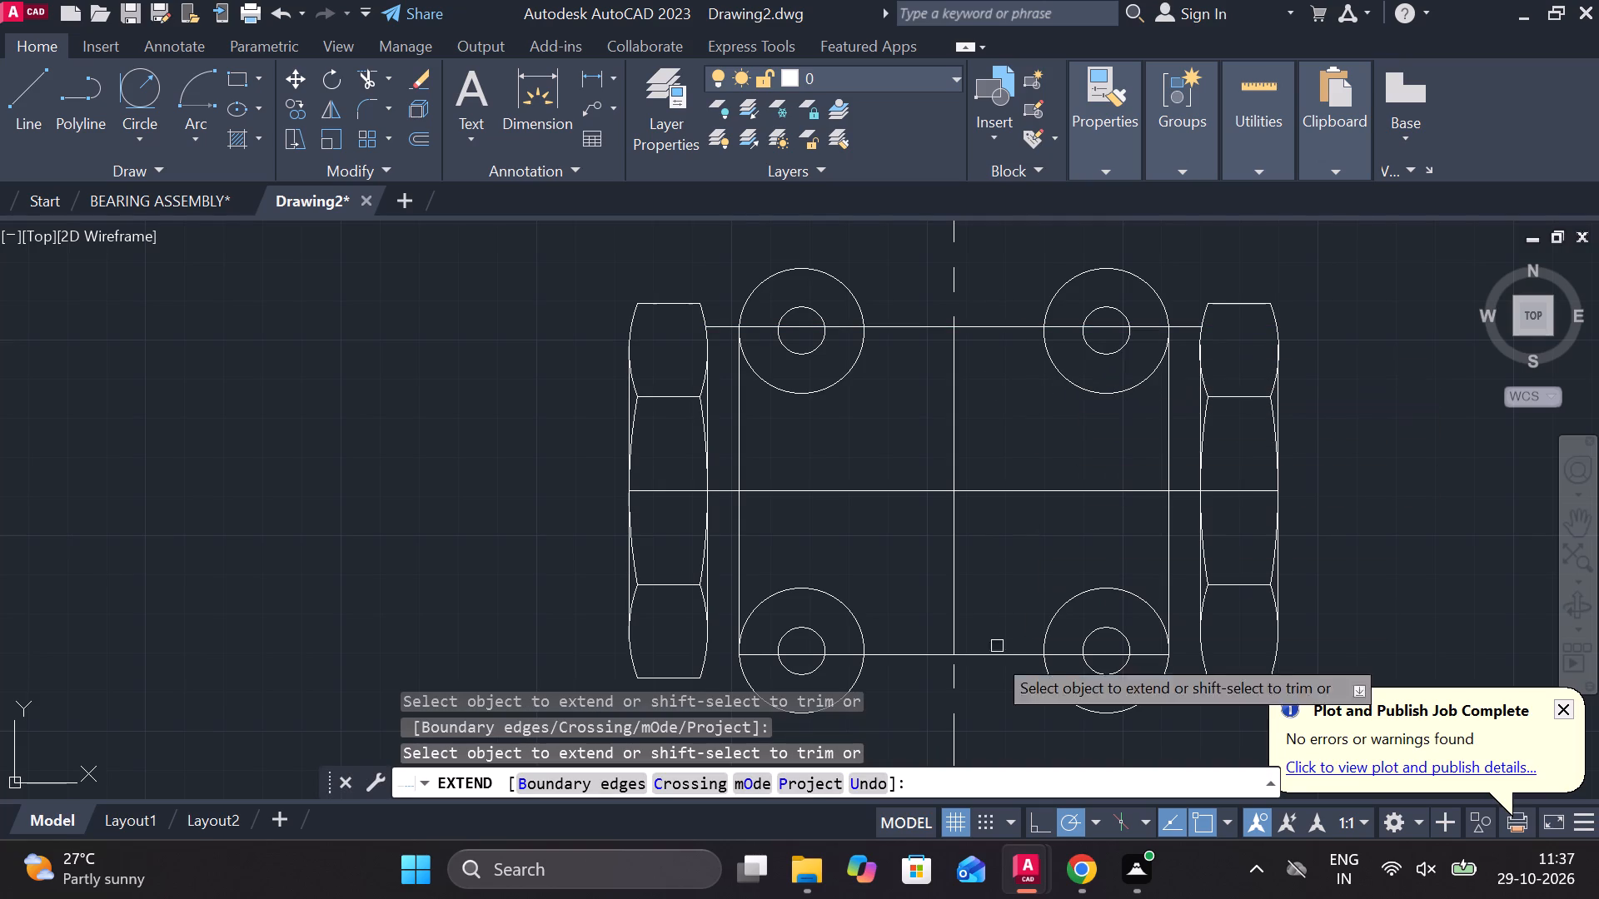
pyautogui.click(757, 658)
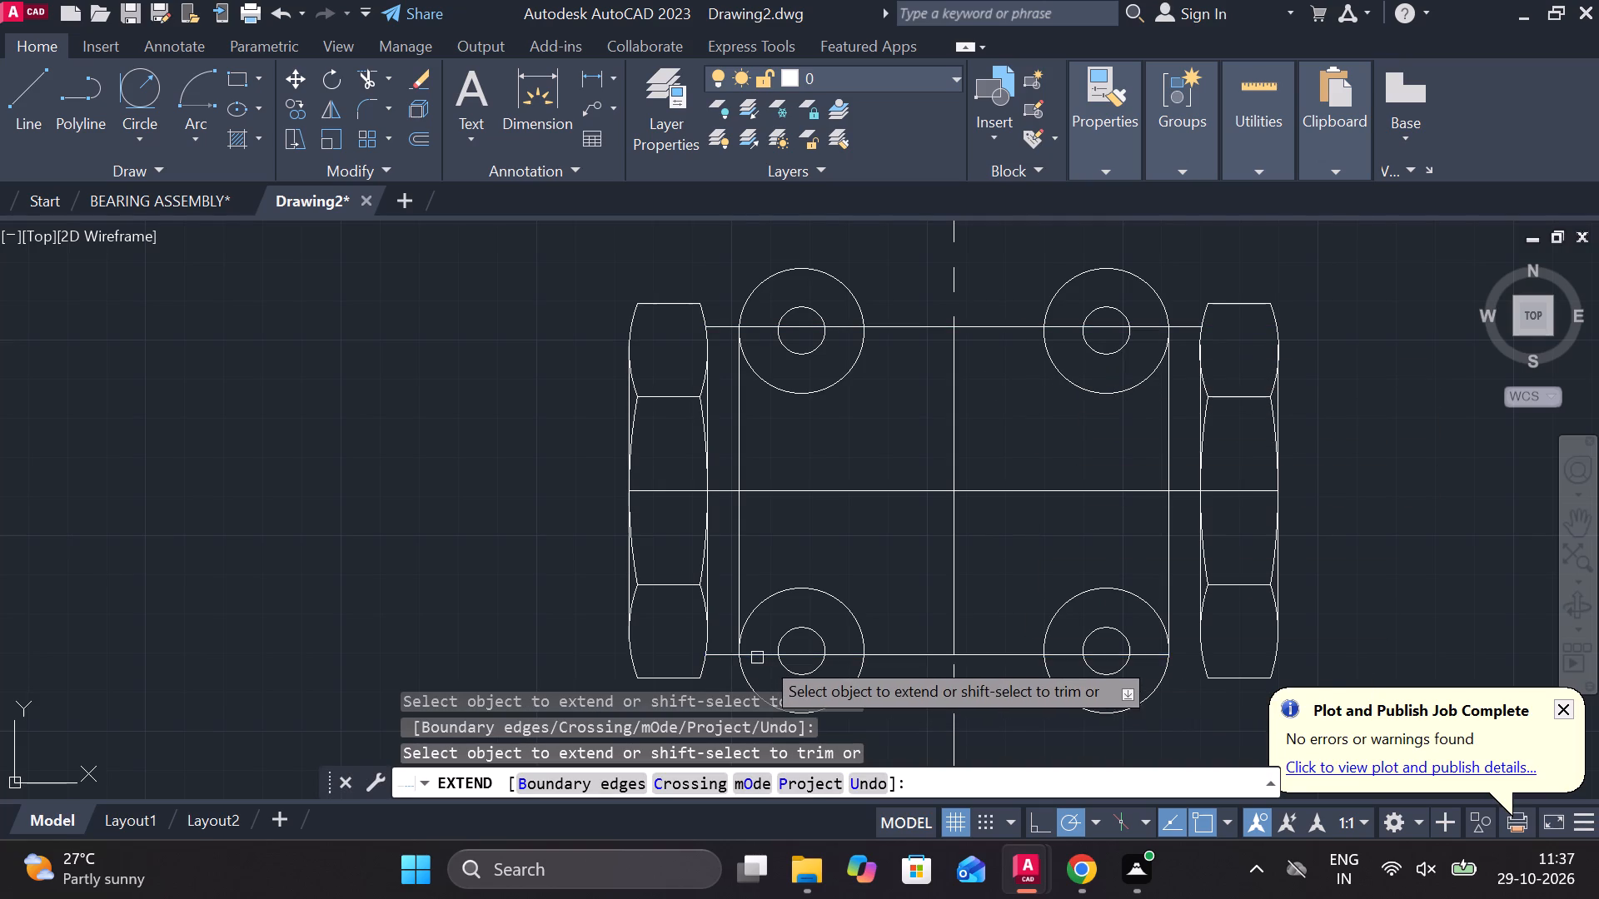
pyautogui.click(1153, 657)
pyautogui.moveTo(1059, 566); pyautogui.dragTo(994, 499, button='middle')
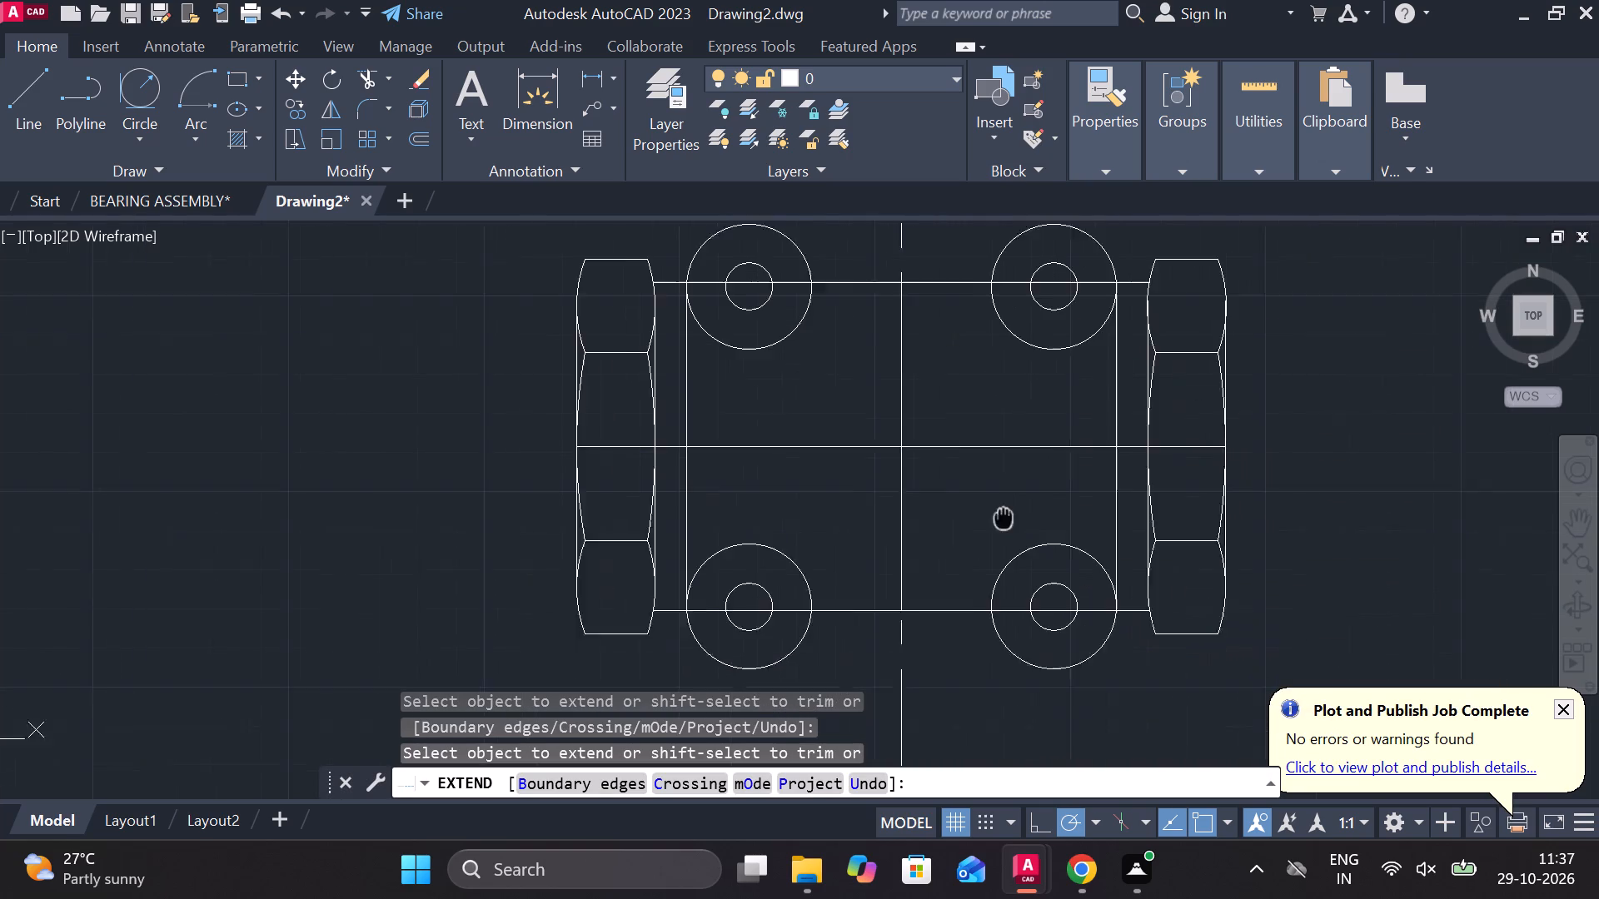
pyautogui.moveTo(994, 499); pyautogui.dragTo(990, 495, button='middle')
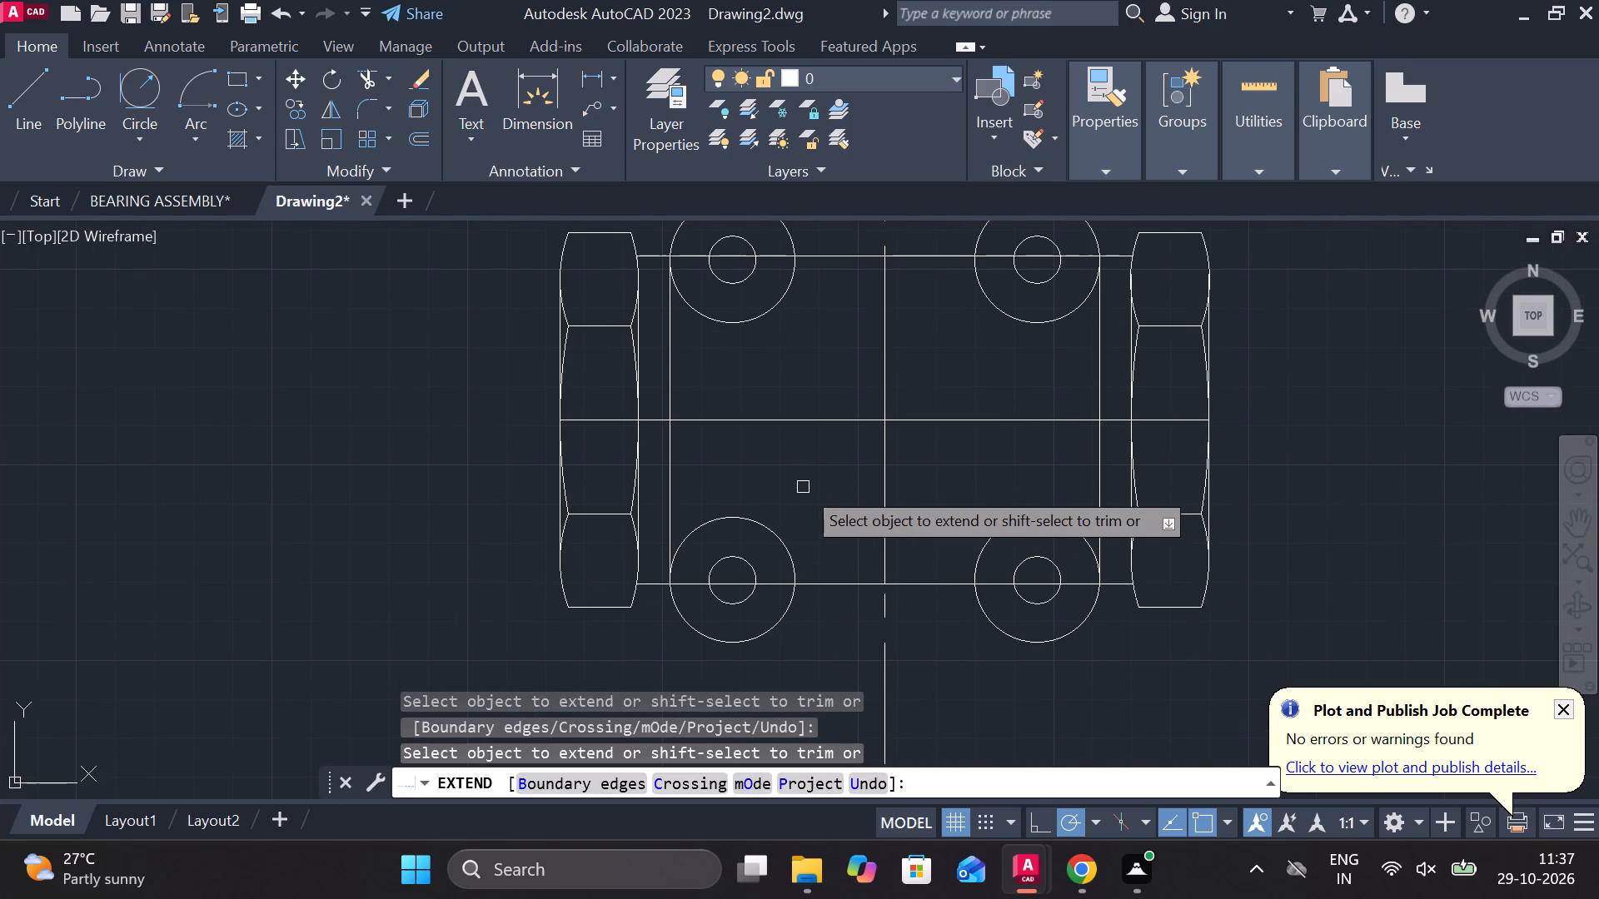
pyautogui.press('Escape')
# Trim the upper-left large circle's lower half, the rectangle's left edge above the middle line, and the top-edge segments inside the circles.
pyautogui.write('TR')
pyautogui.press('space')
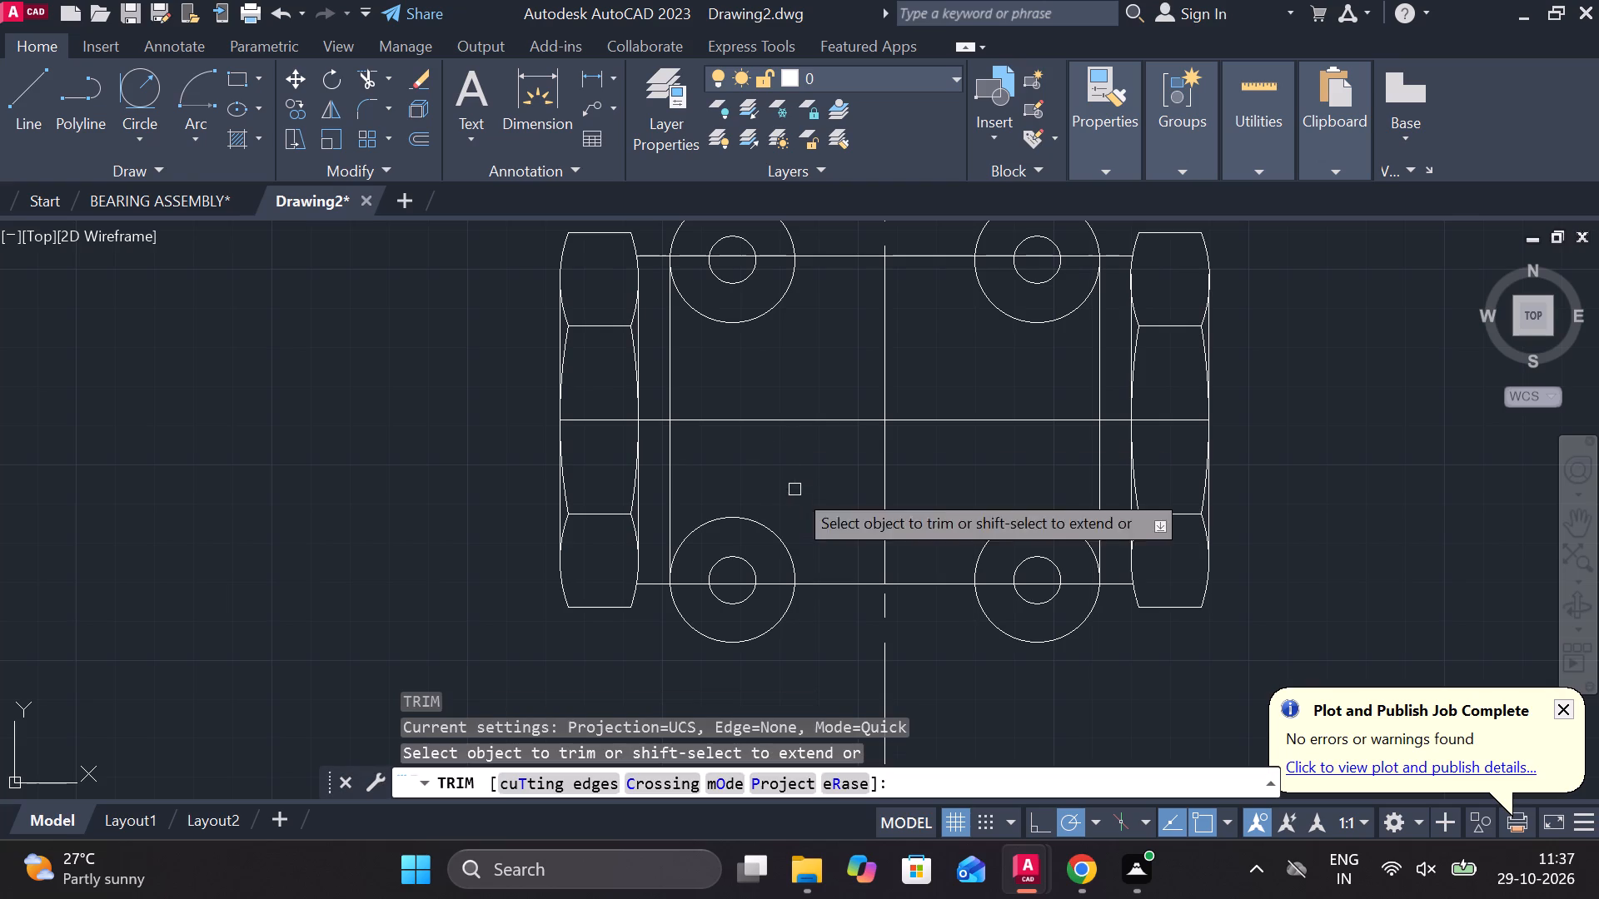
pyautogui.moveTo(780, 375); pyautogui.dragTo(790, 513, button='middle')
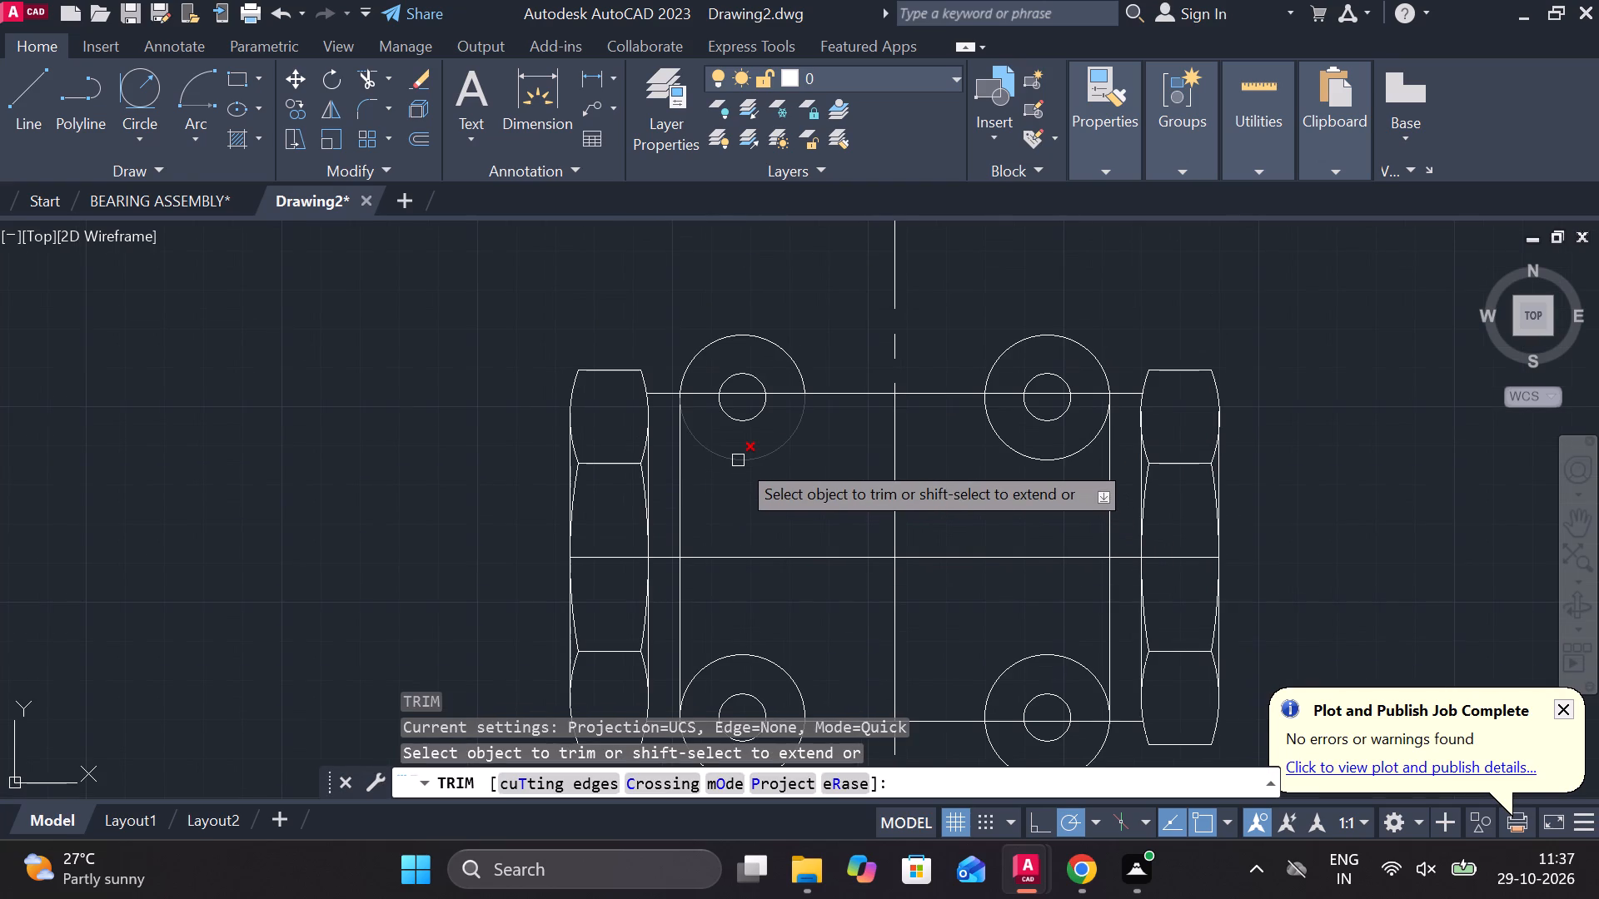
pyautogui.click(738, 460)
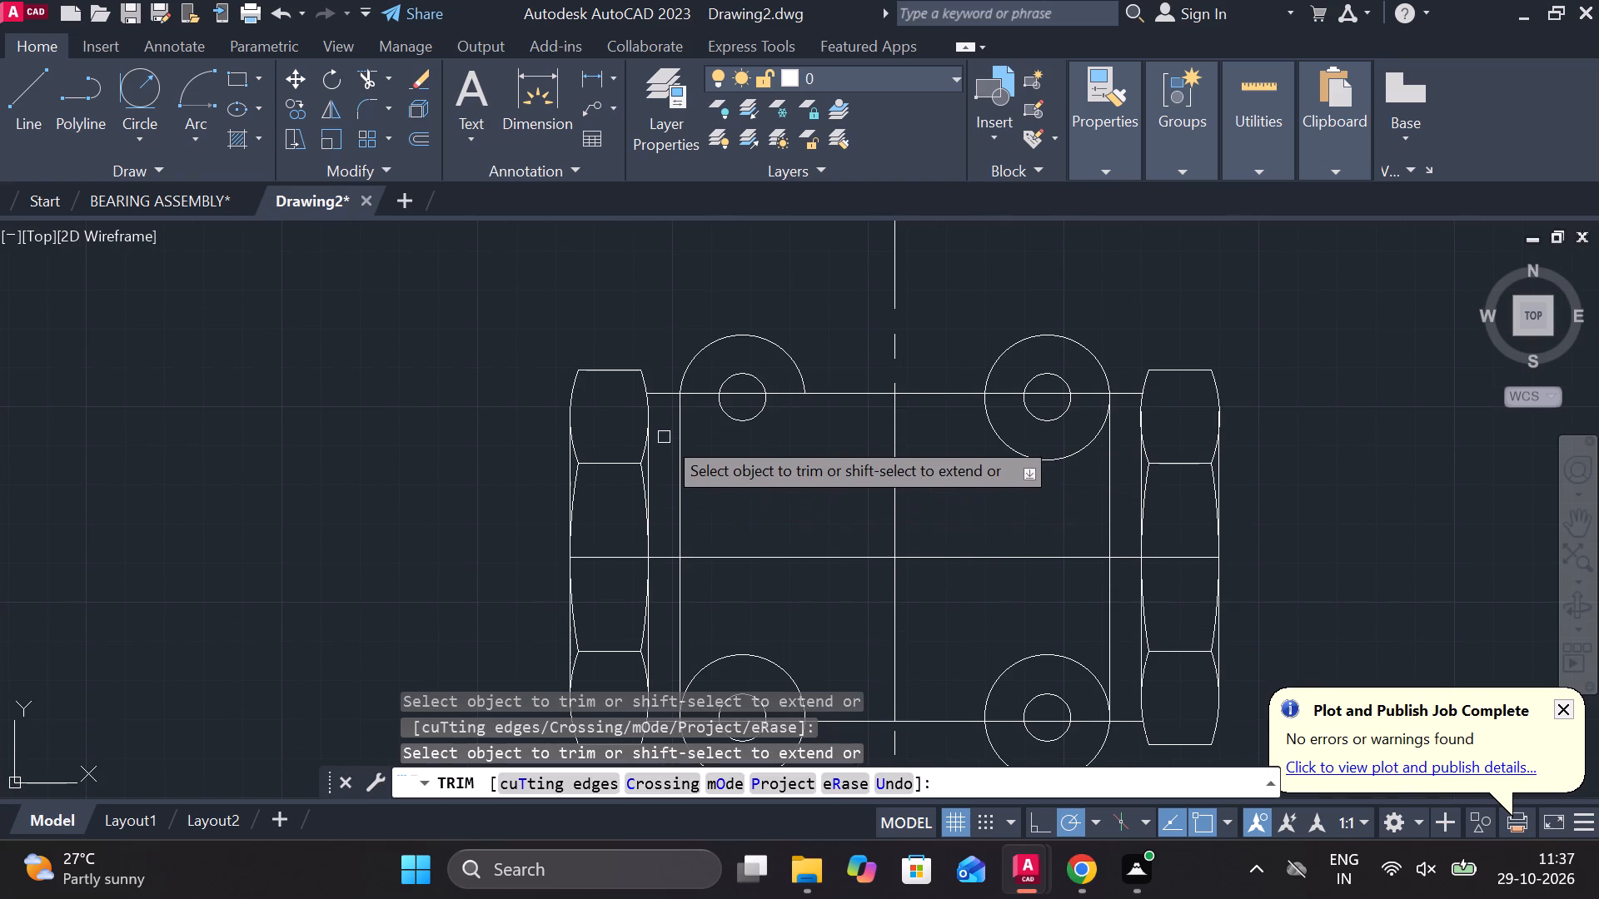
pyautogui.click(678, 415)
pyautogui.click(678, 402)
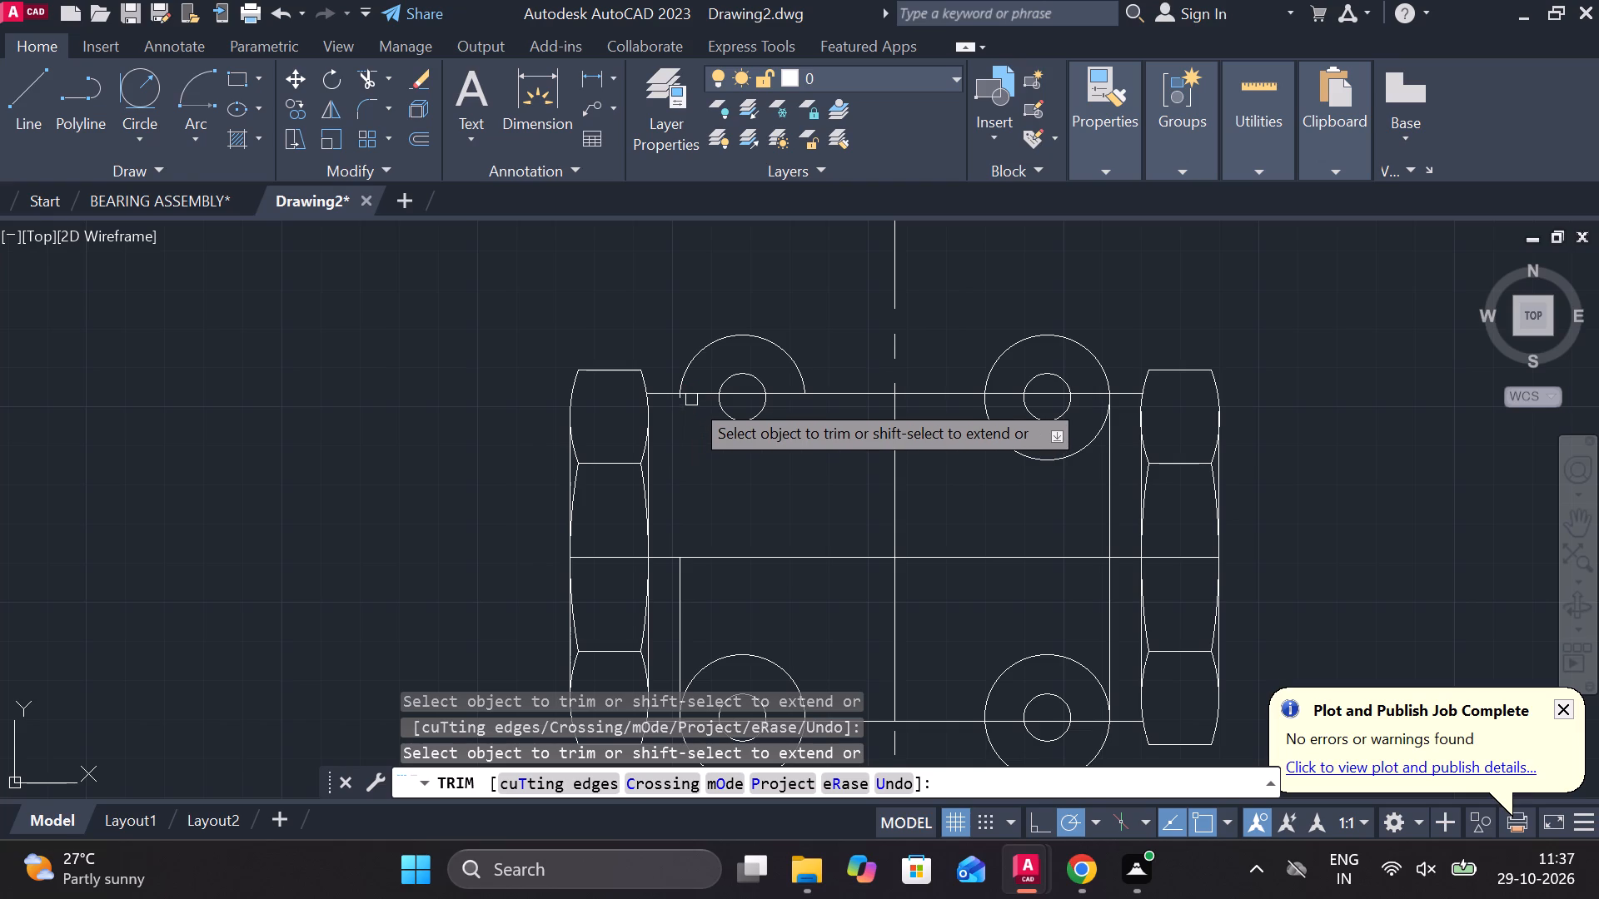
pyautogui.click(691, 400)
pyautogui.scroll(3, 691, 400)
pyautogui.click(619, 381)
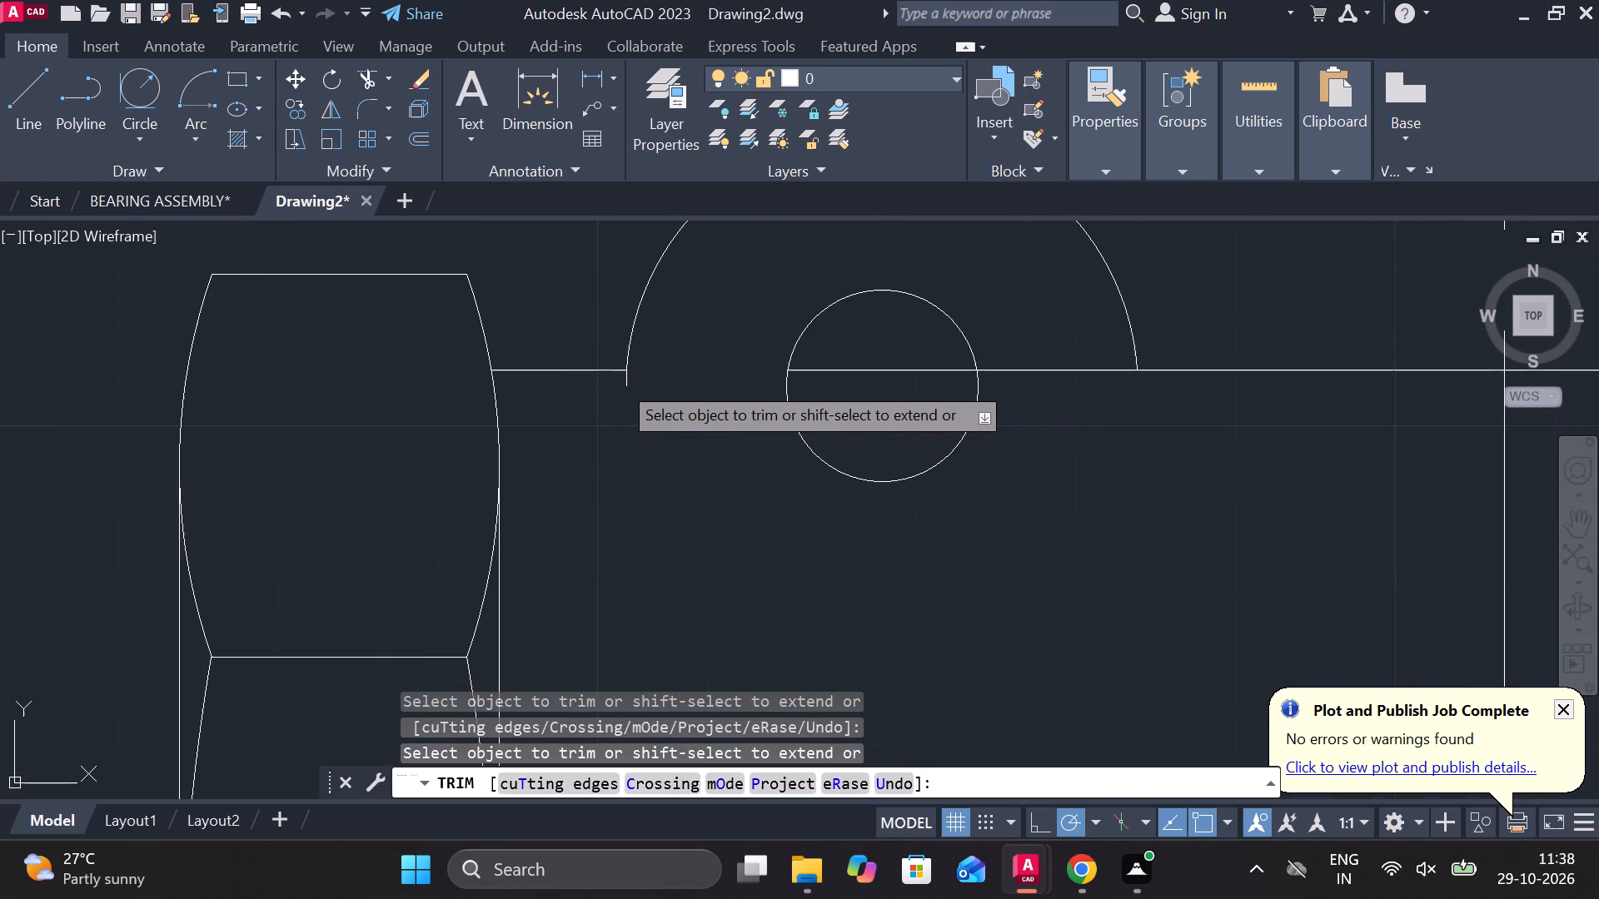
pyautogui.click(643, 380)
pyautogui.scroll(-1, 693, 531)
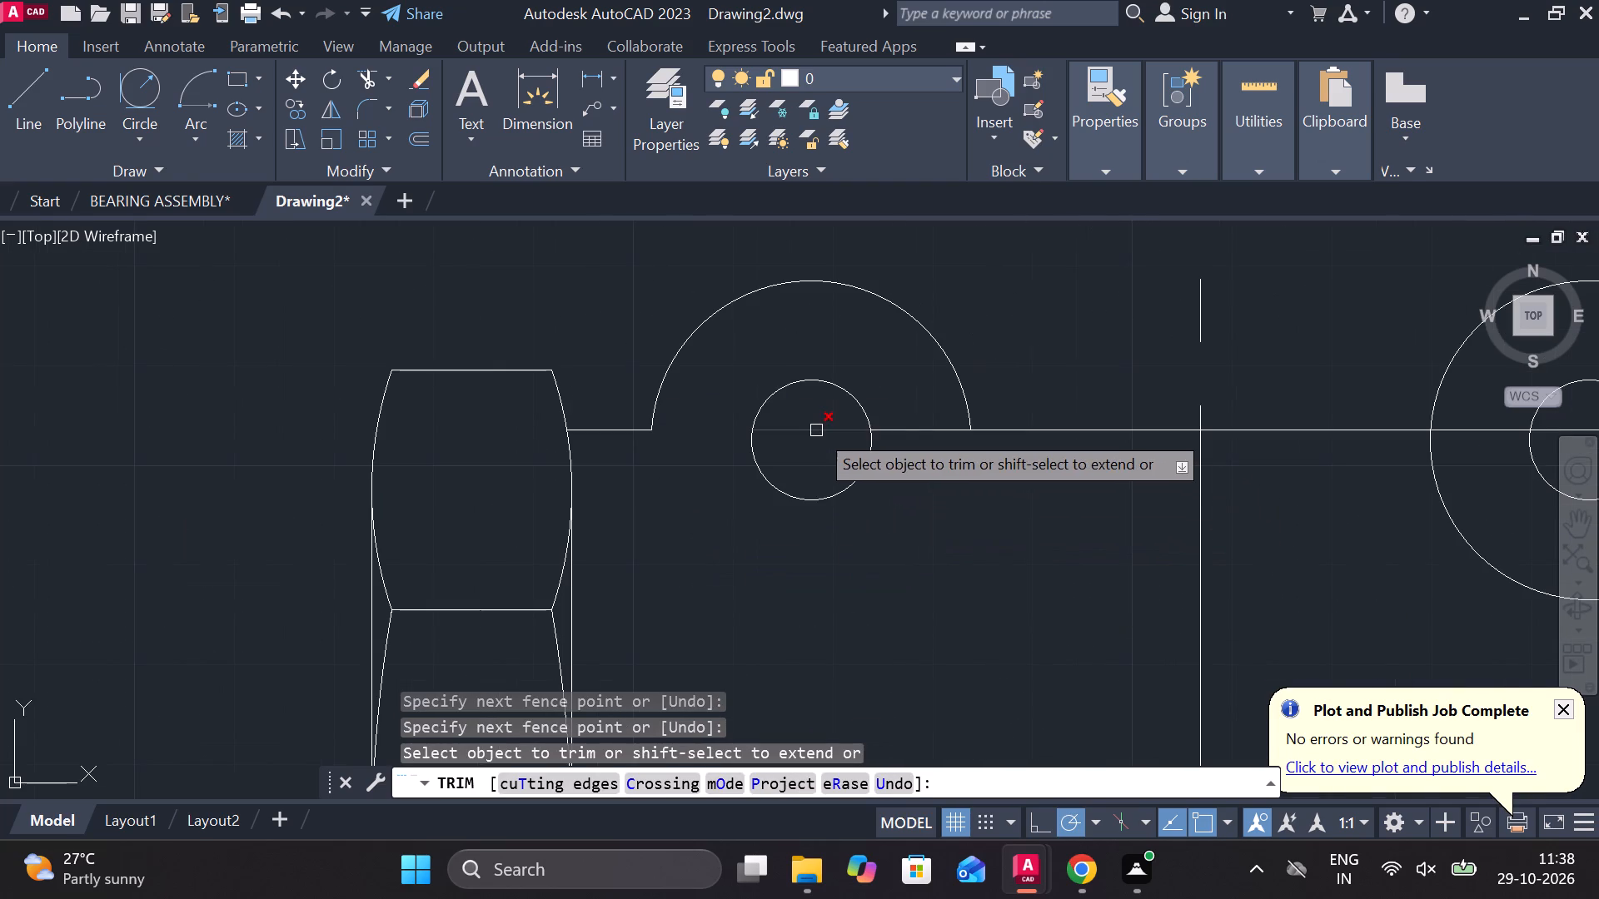
pyautogui.click(816, 430)
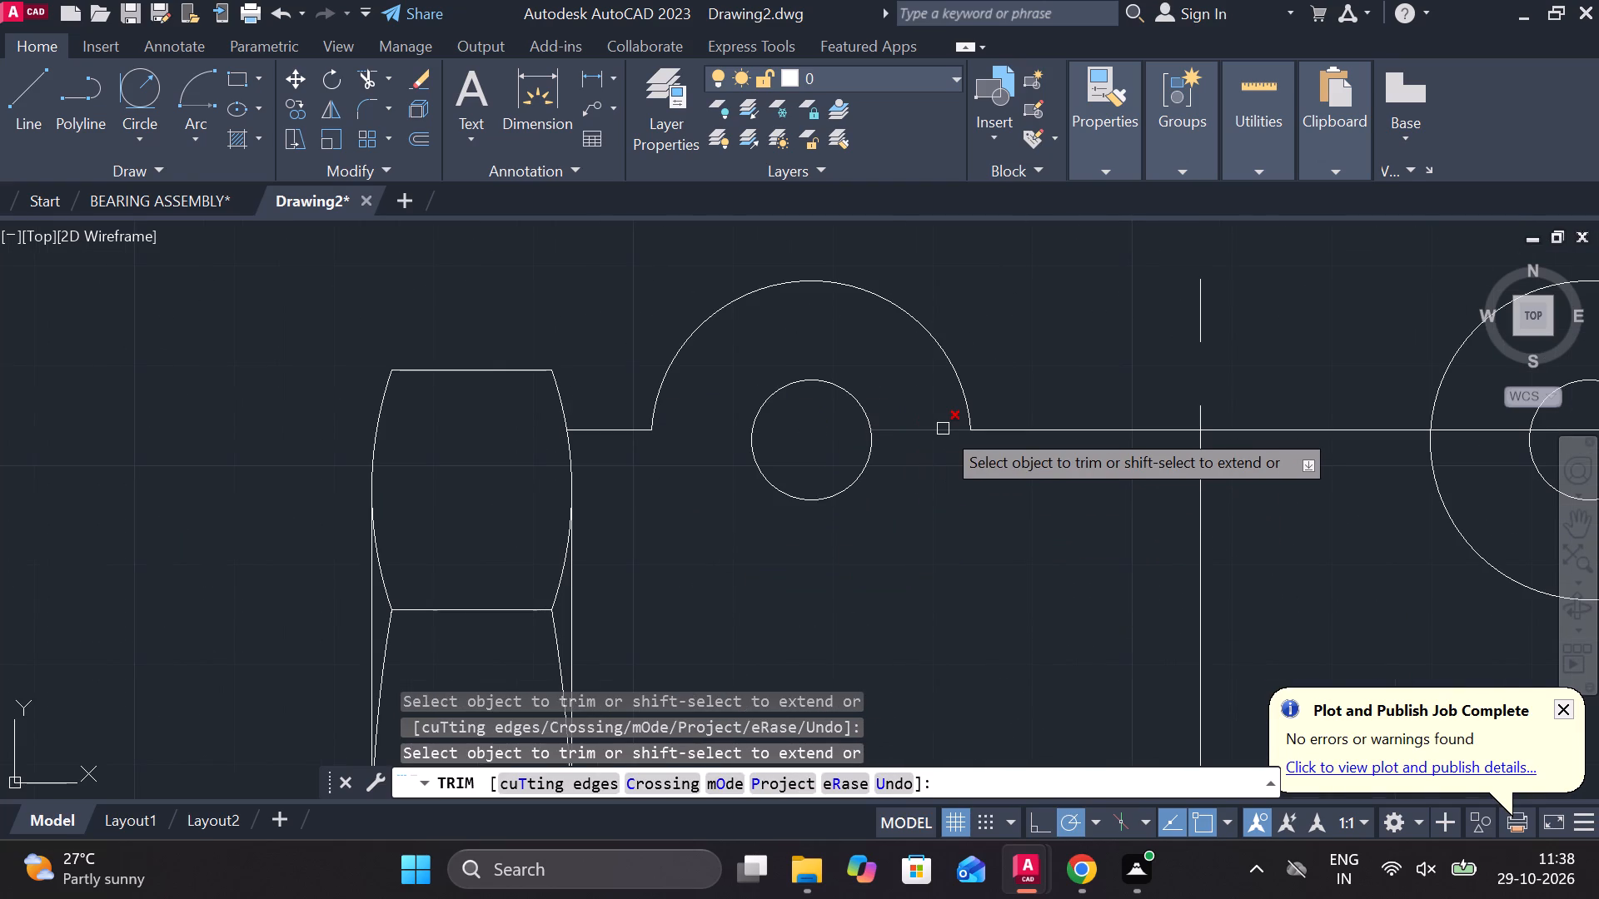
# Trim the upper-right large circle's lower half, the rectangle's upper right edge, and the top edge through the small circle to the outer arc end.
pyautogui.scroll(-1, 1018, 495)
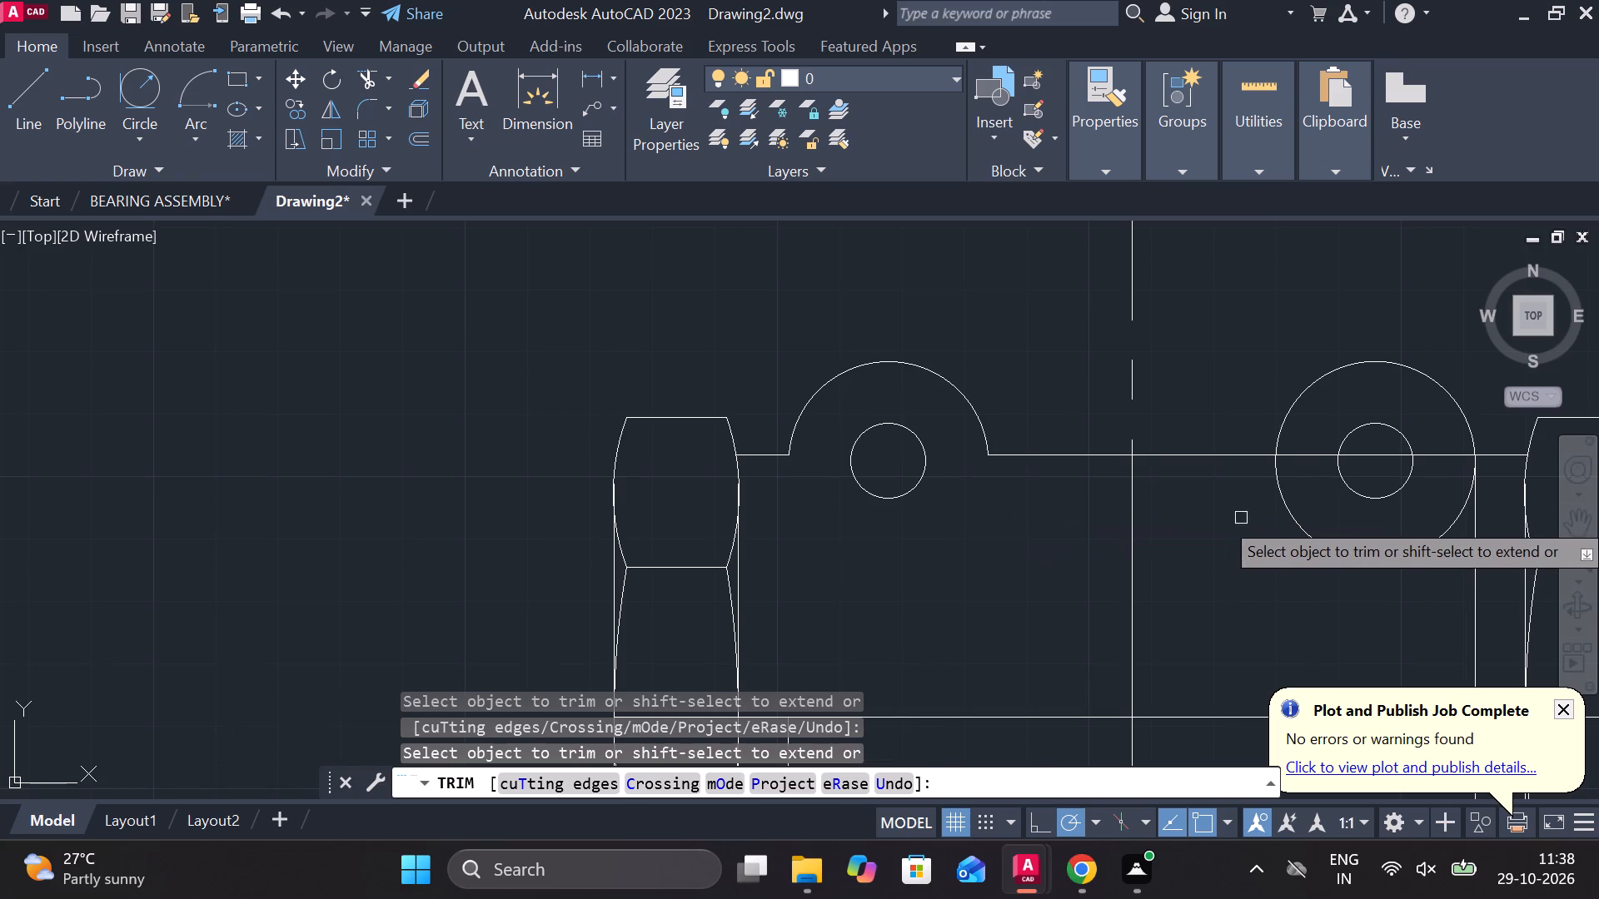
pyautogui.doubleClick(1419, 509)
pyautogui.moveTo(1394, 534); pyautogui.dragTo(1288, 582)
pyautogui.click(1283, 583)
pyautogui.click(1313, 546)
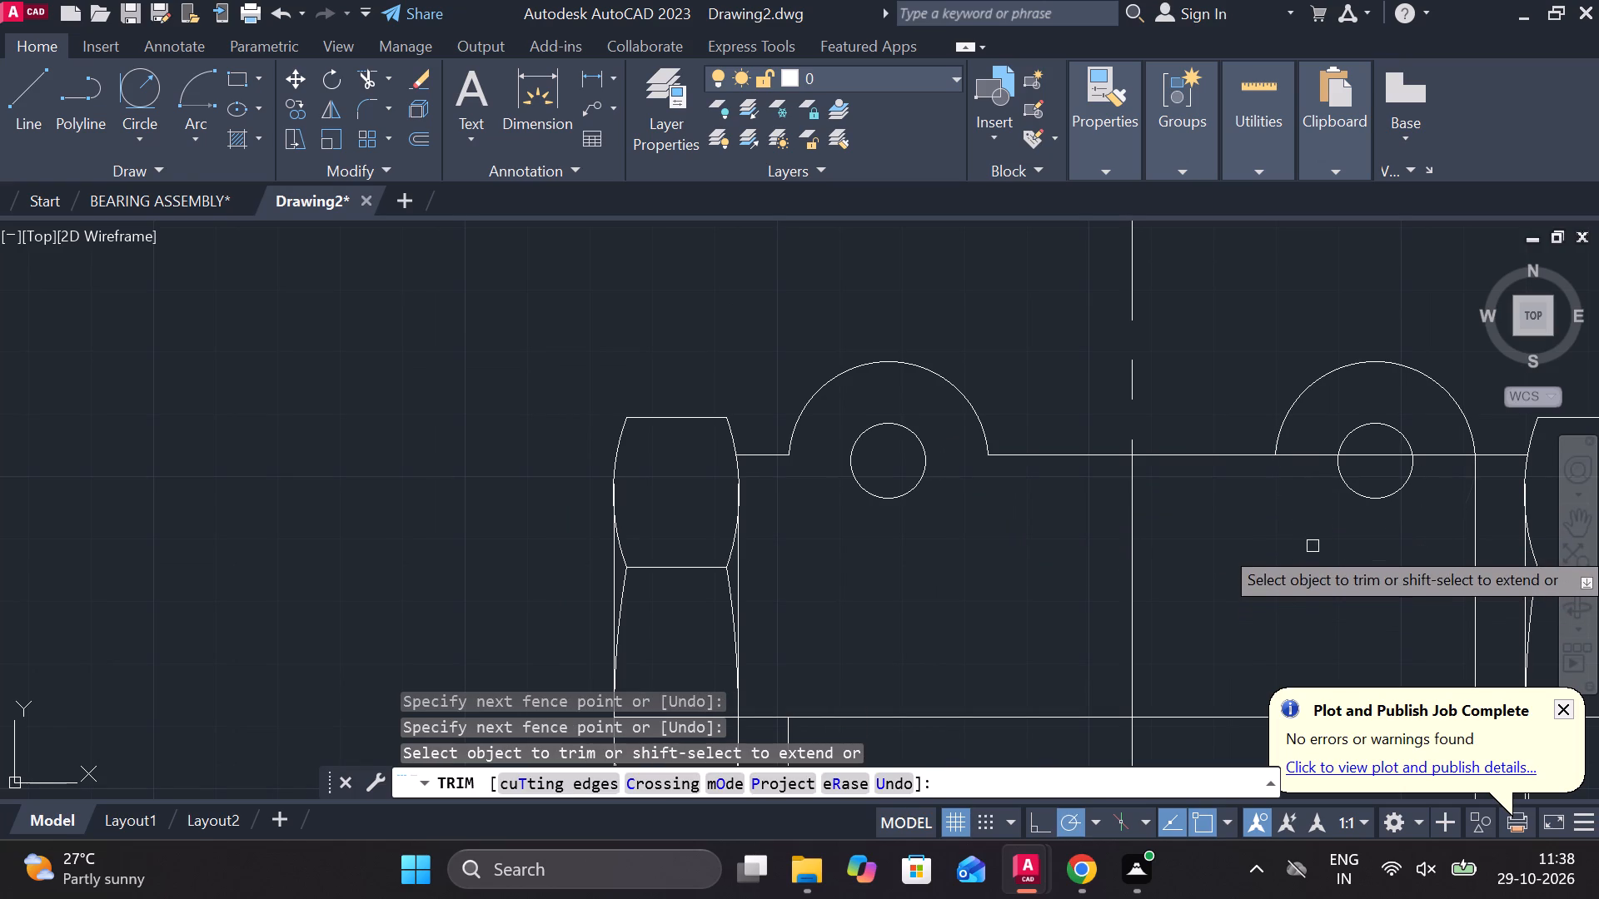
pyautogui.moveTo(1299, 546); pyautogui.dragTo(964, 577, button='middle')
pyautogui.click(1042, 489)
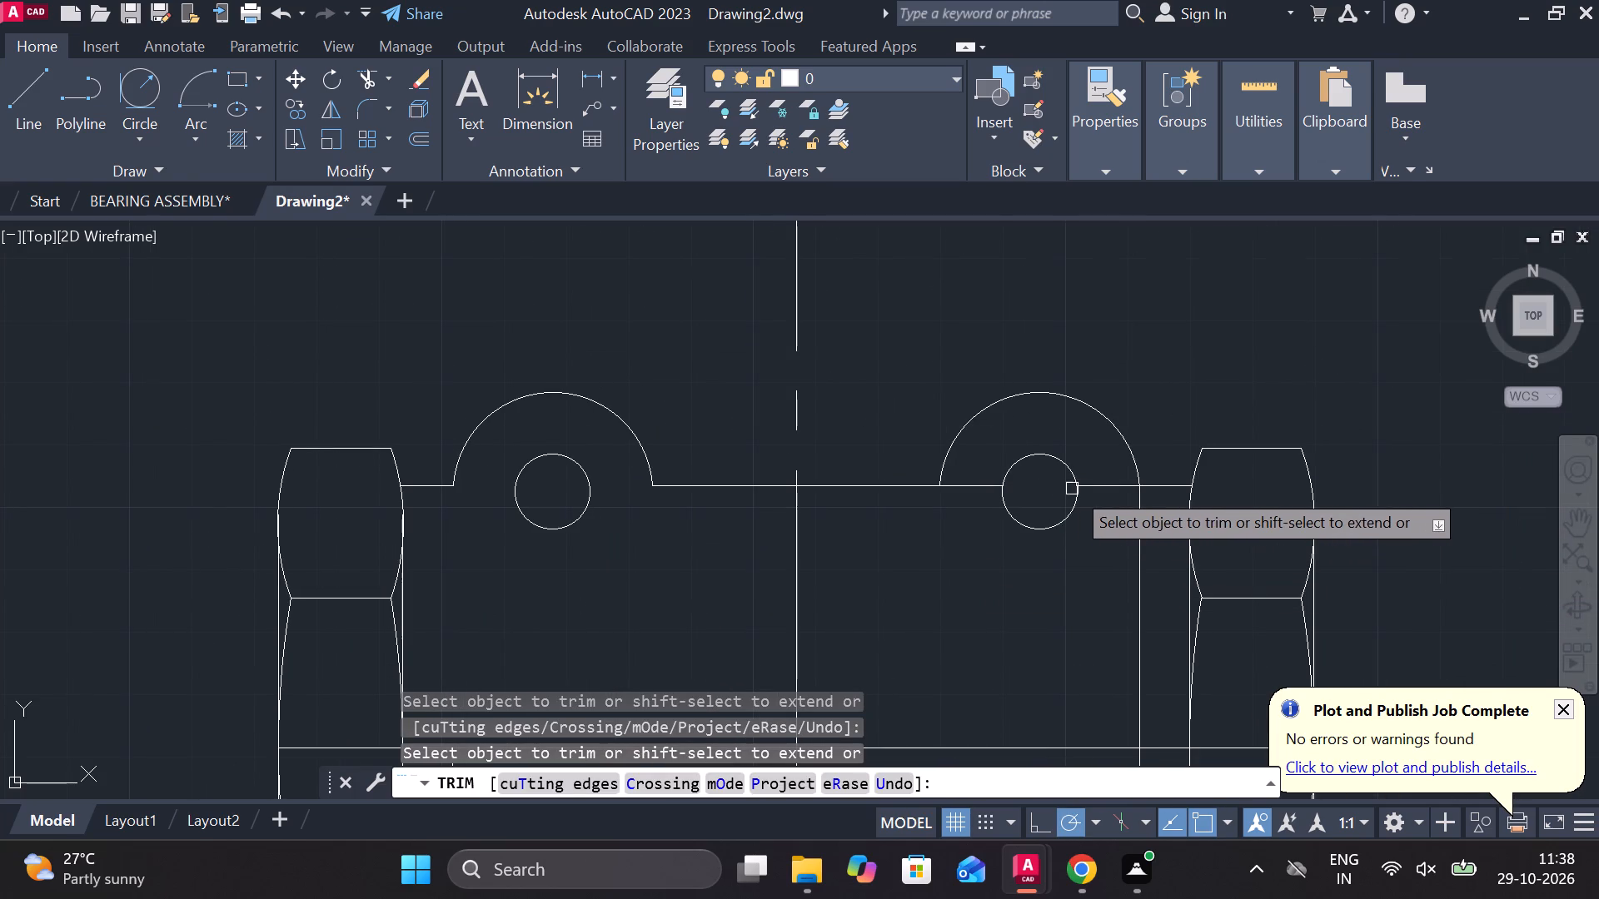
pyautogui.click(1096, 489)
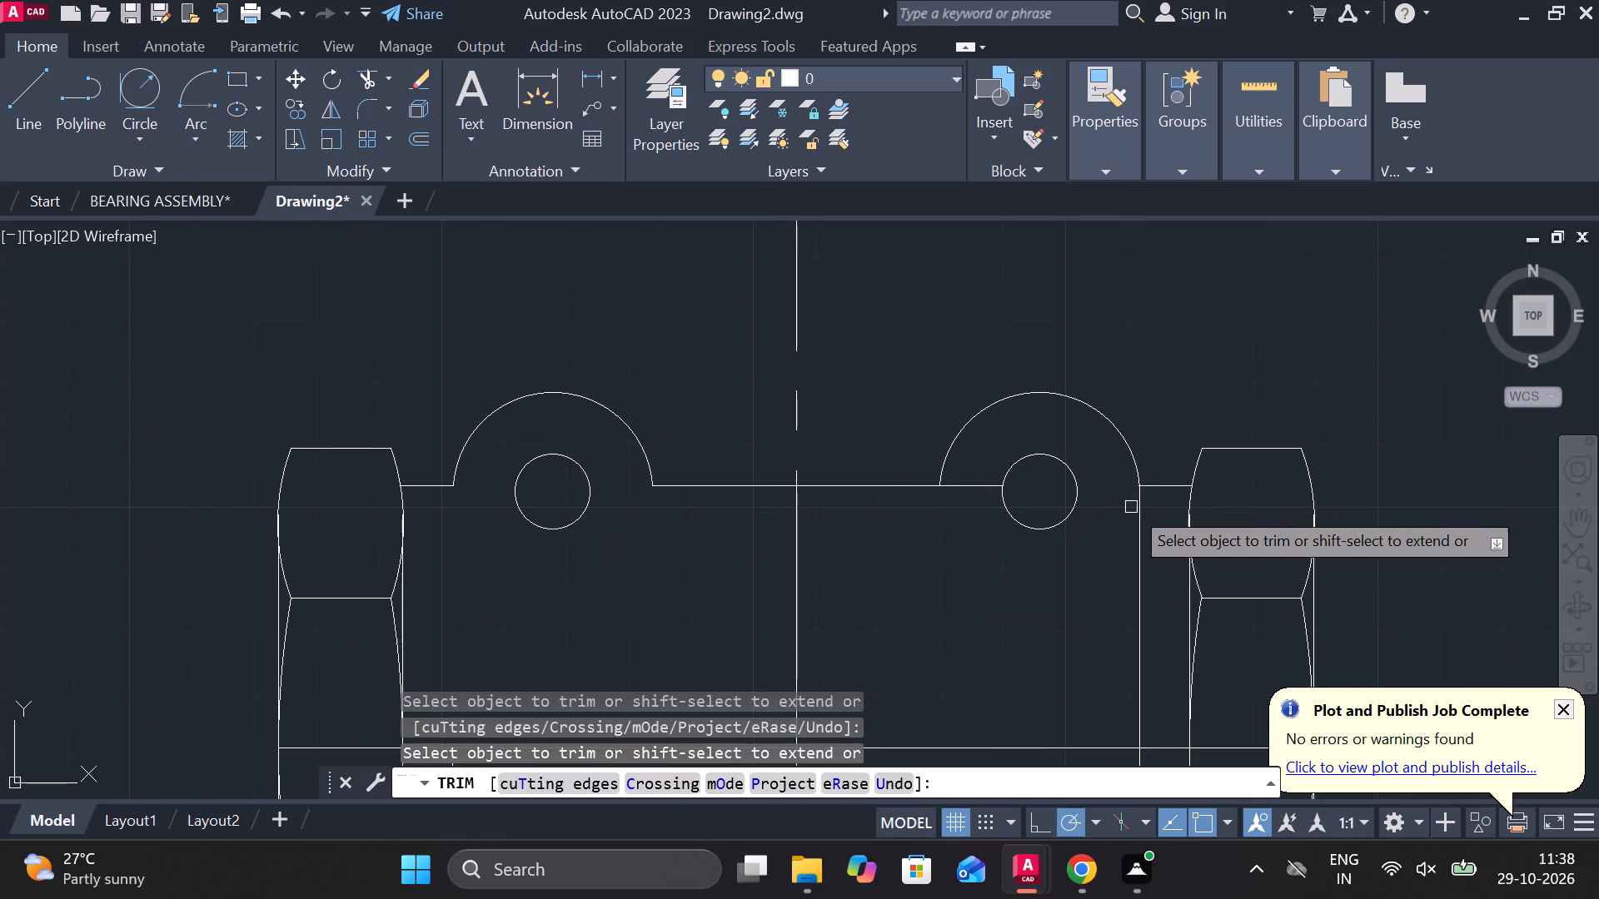
pyautogui.click(1137, 503)
pyautogui.scroll(1, 1137, 503)
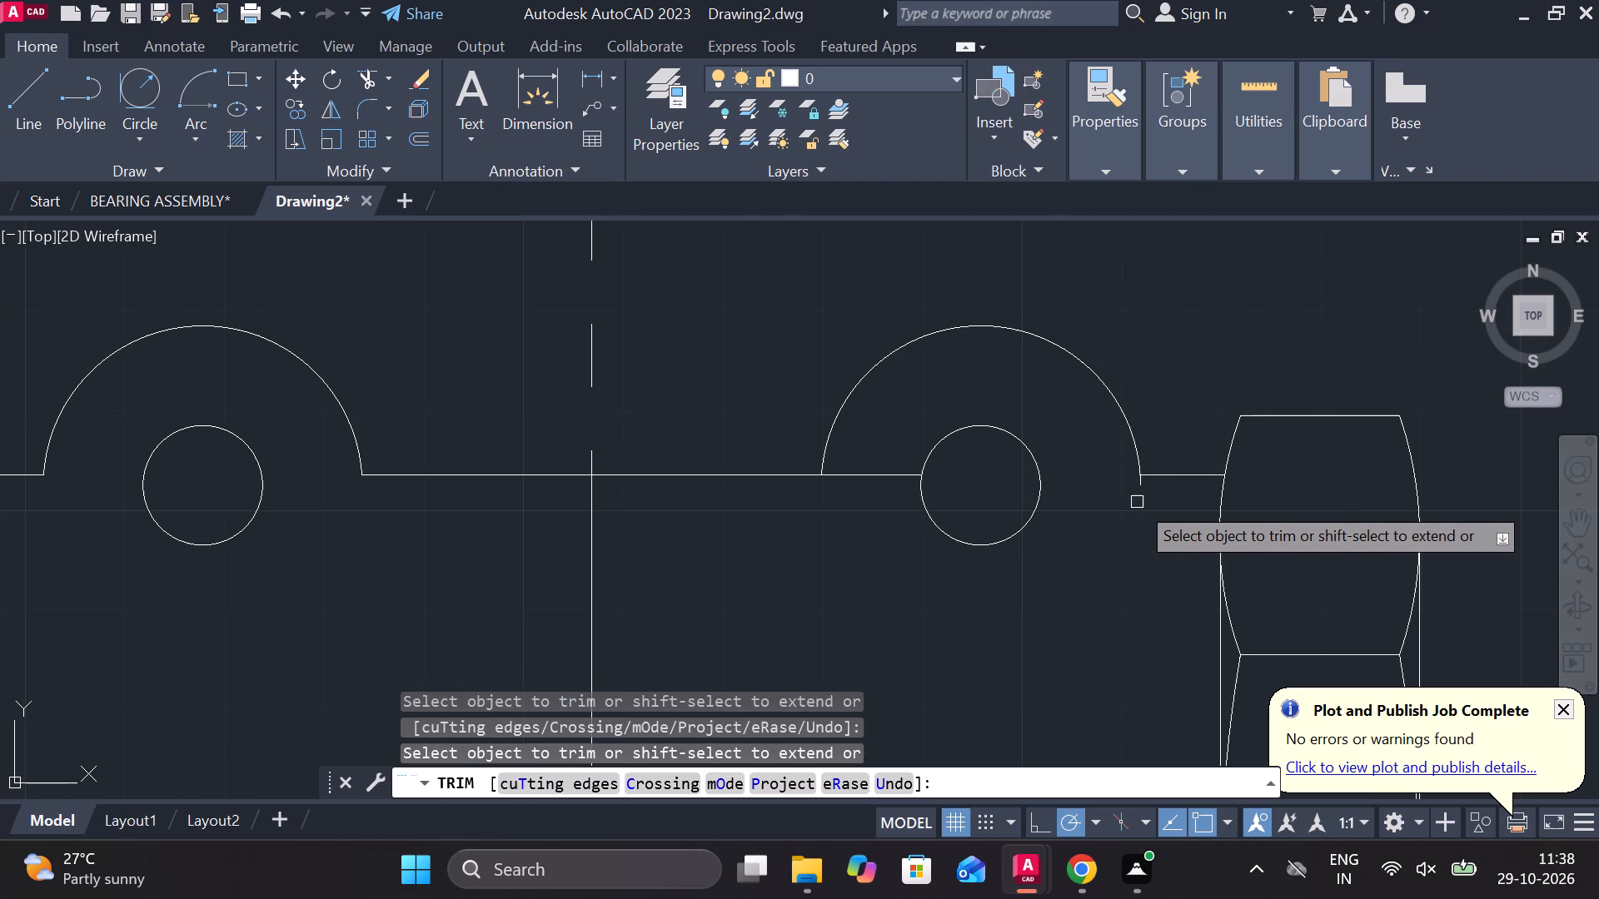
pyautogui.click(1137, 489)
pyautogui.click(1140, 482)
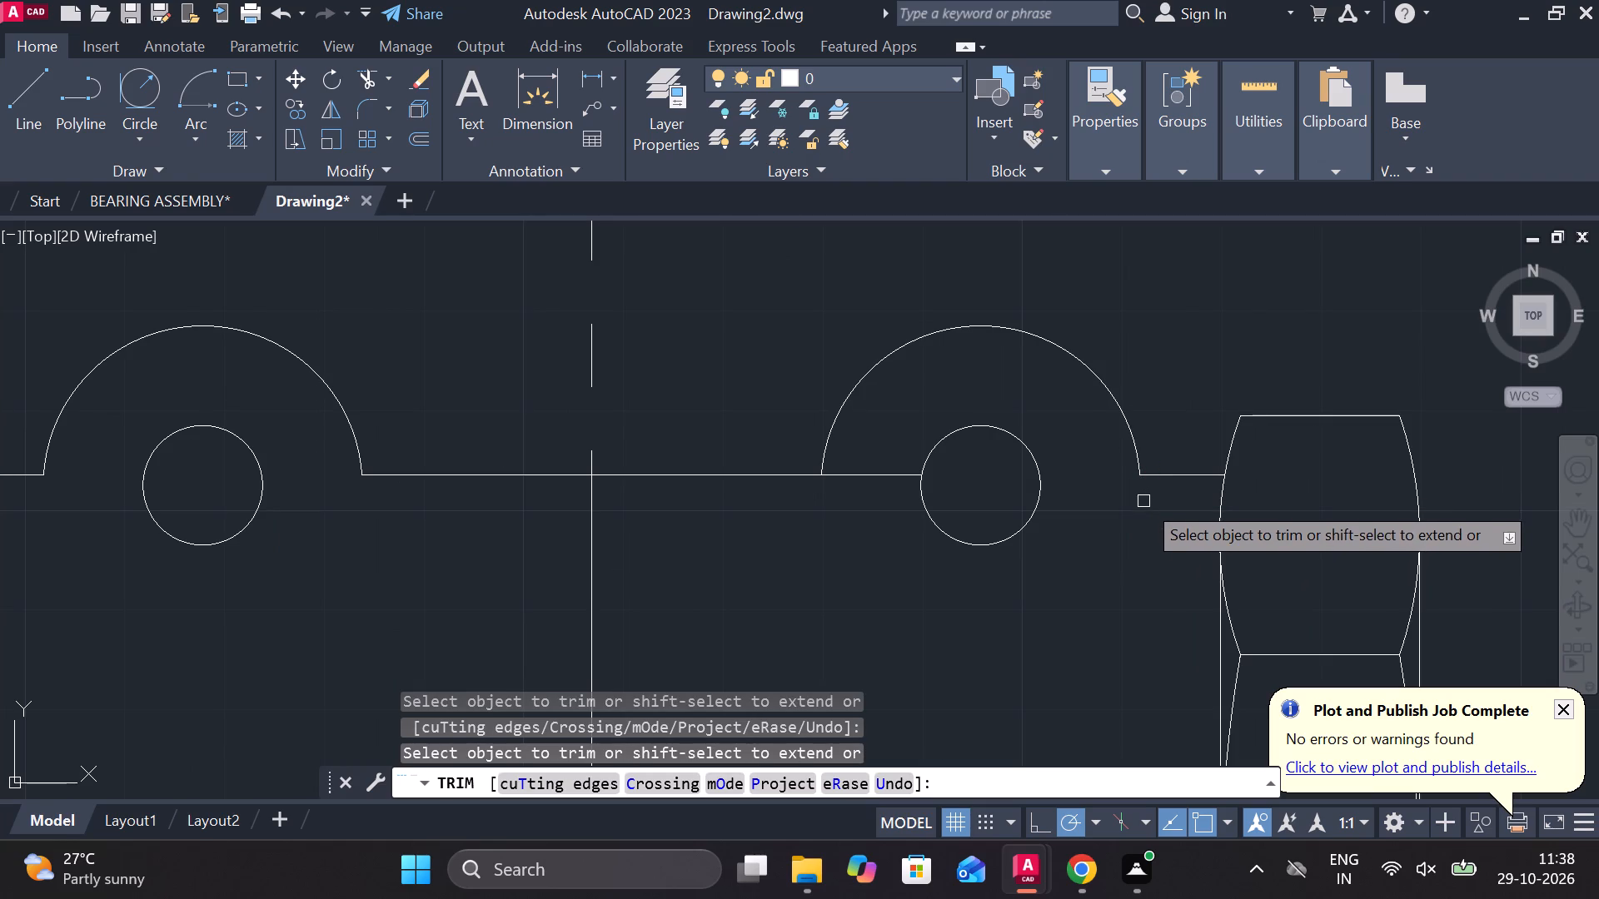
pyautogui.scroll(-1, 1141, 504)
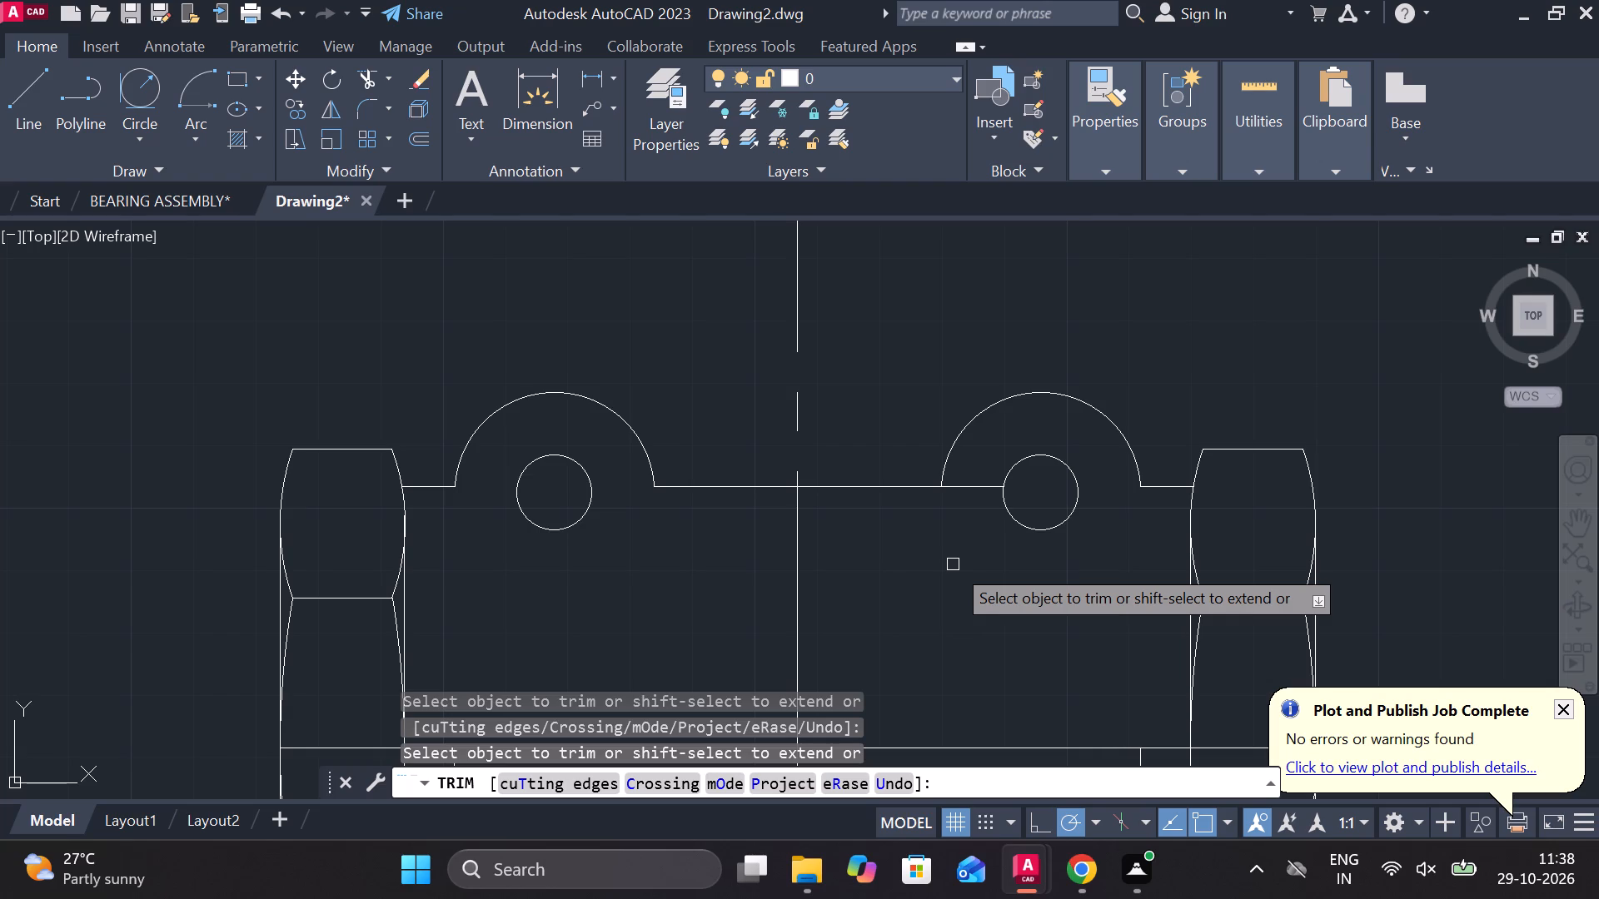
pyautogui.scroll(-2, 909, 544)
pyautogui.press('Escape')
# Offset the rectangle's horizontal middle line by 62 both above and below it.
pyautogui.click(932, 623)
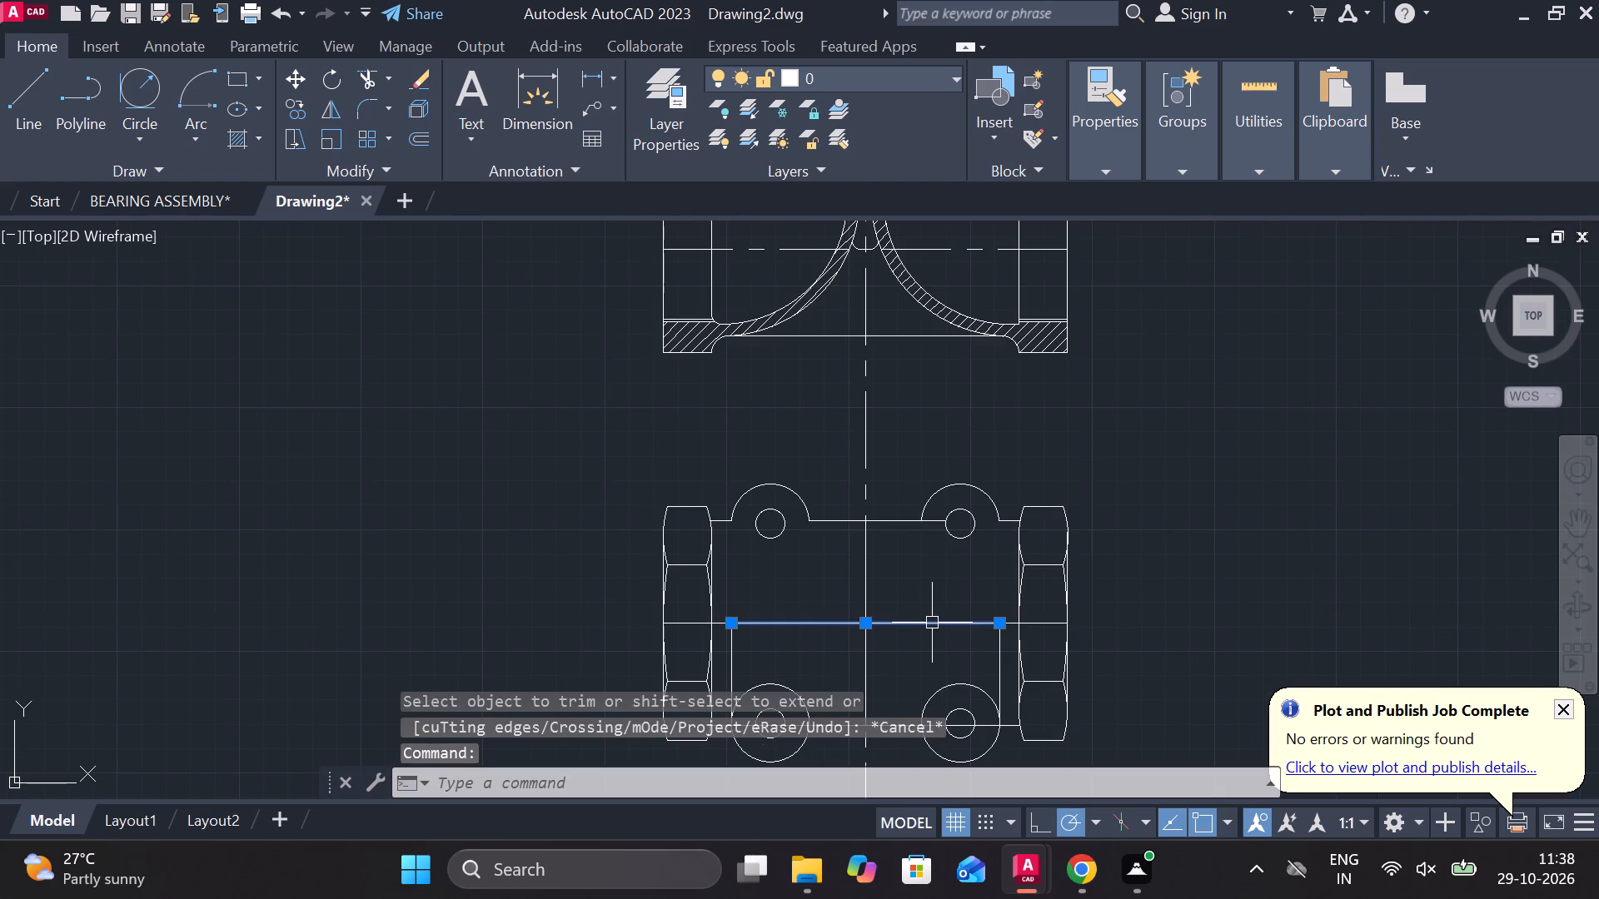
pyautogui.press('o')
pyautogui.press('Return')
pyautogui.press('Return')
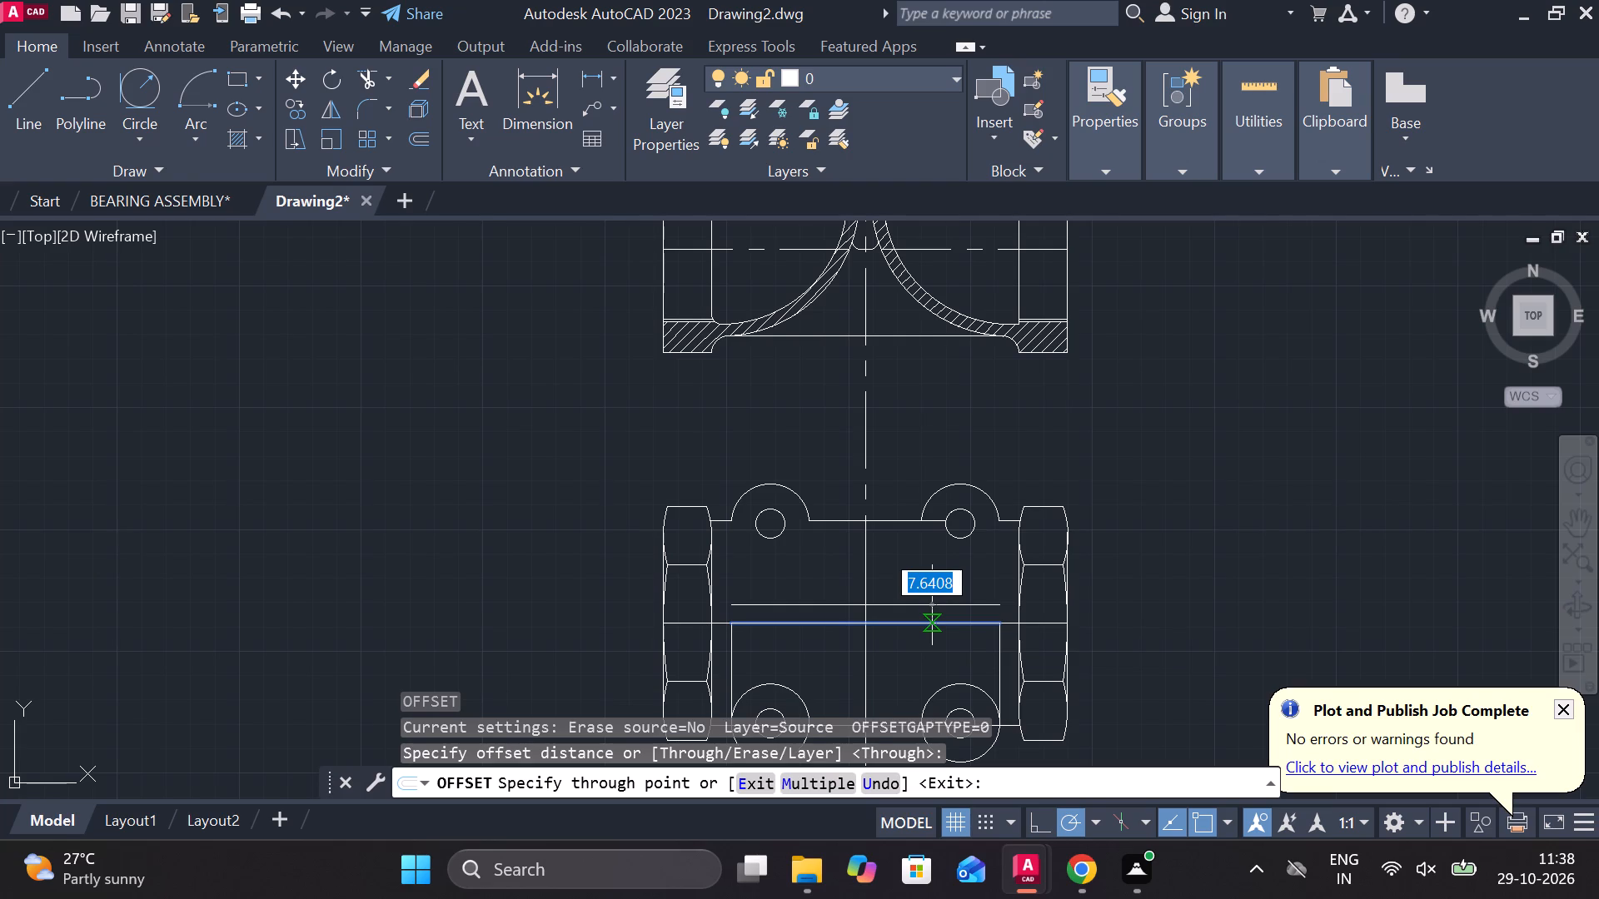
pyautogui.write('62')
pyautogui.press('space')
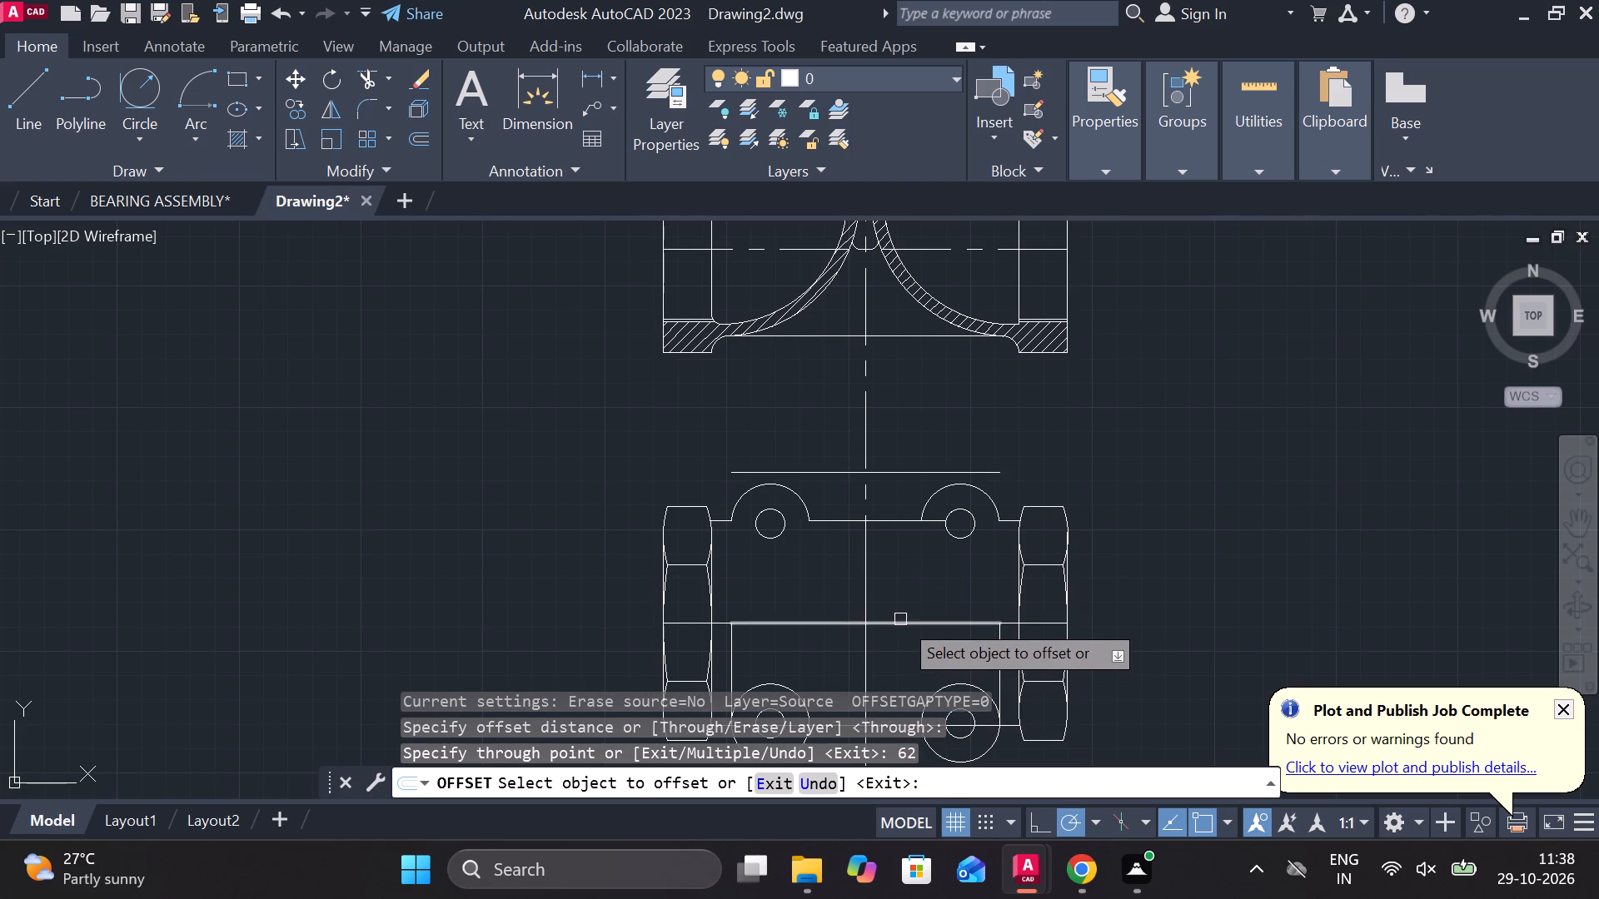
pyautogui.click(900, 624)
pyautogui.moveTo(900, 624); pyautogui.dragTo(902, 566, button='middle')
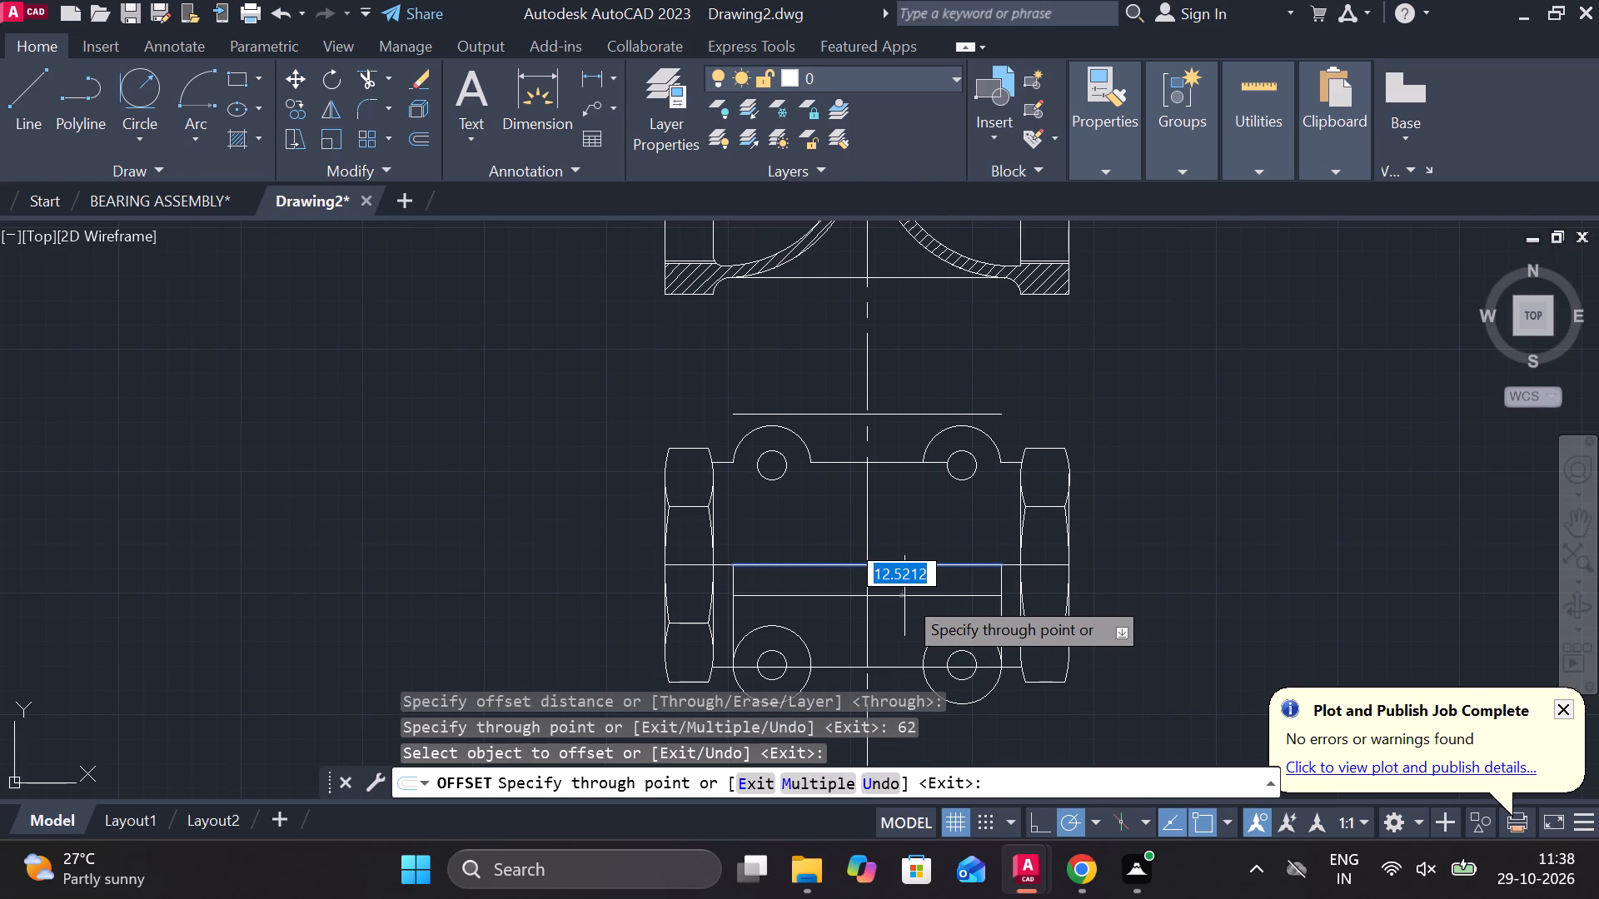
pyautogui.write('62')
pyautogui.press('space')
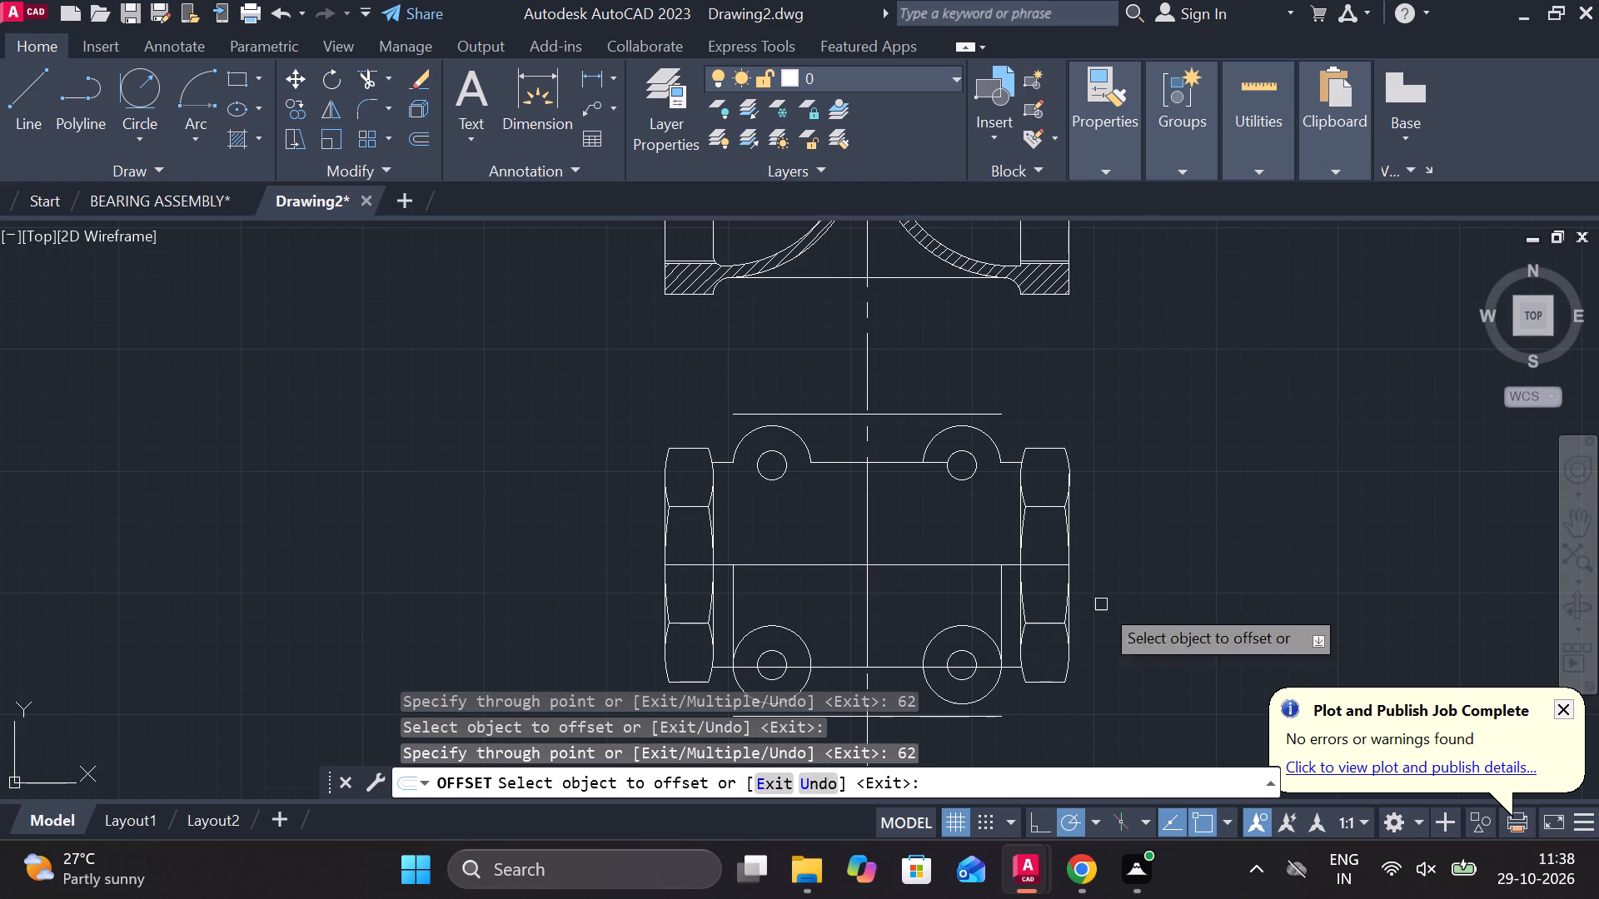
pyautogui.scroll(1, 873, 360)
pyautogui.press('Escape')
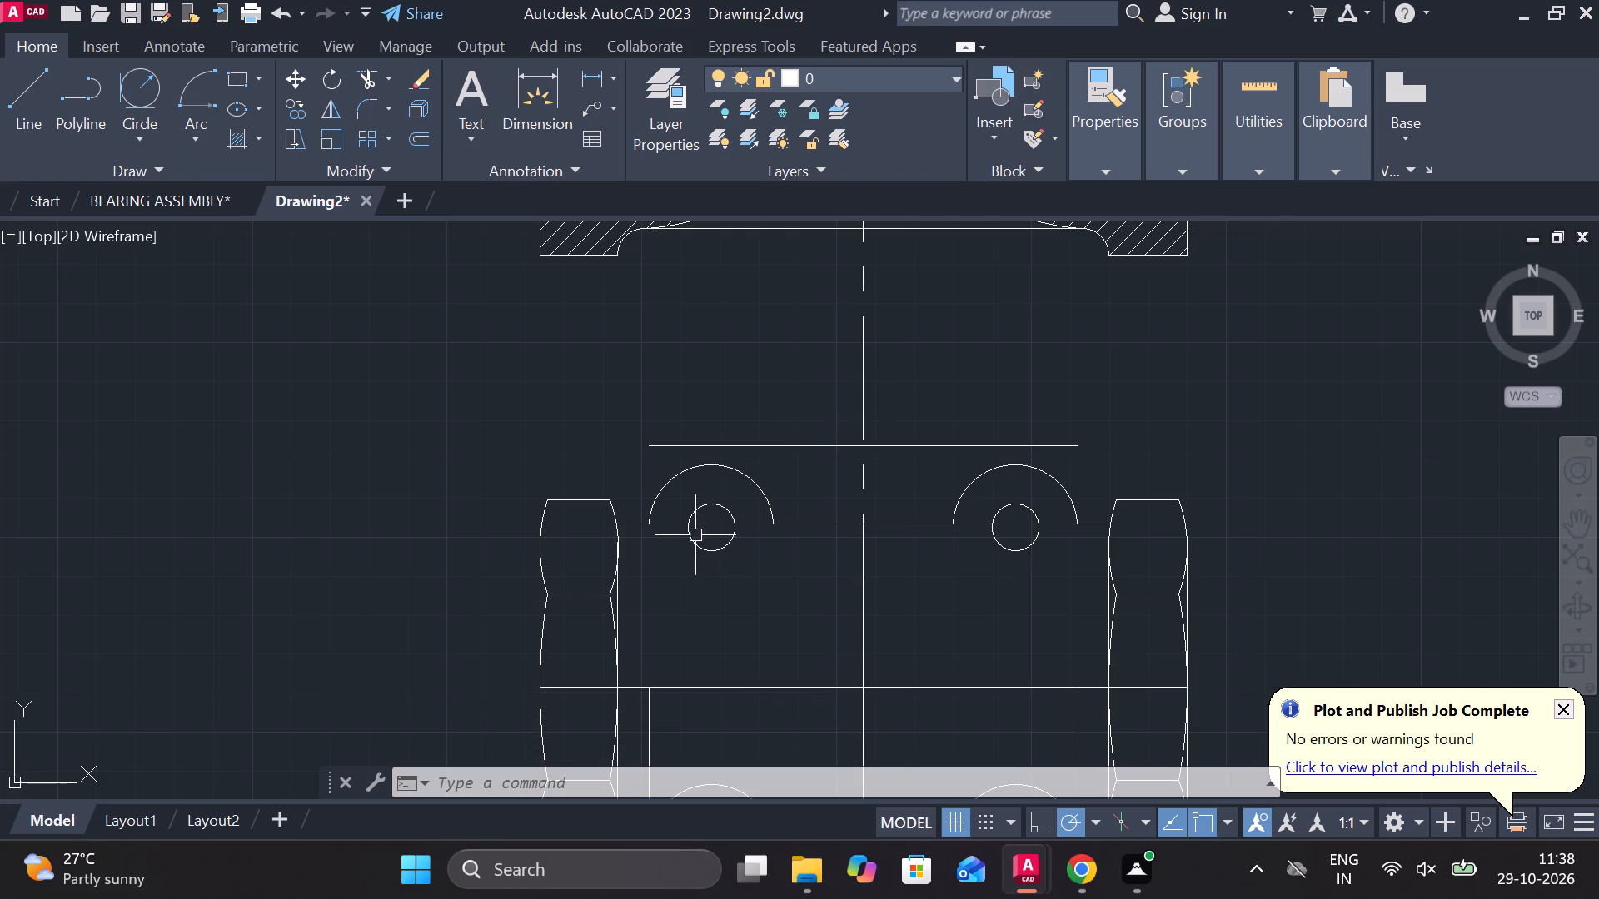
# Fillet the outer corner between the upper-left arc and the short top edge with radius 2.
pyautogui.scroll(1, 656, 504)
pyautogui.moveTo(678, 506); pyautogui.dragTo(793, 404, button='middle')
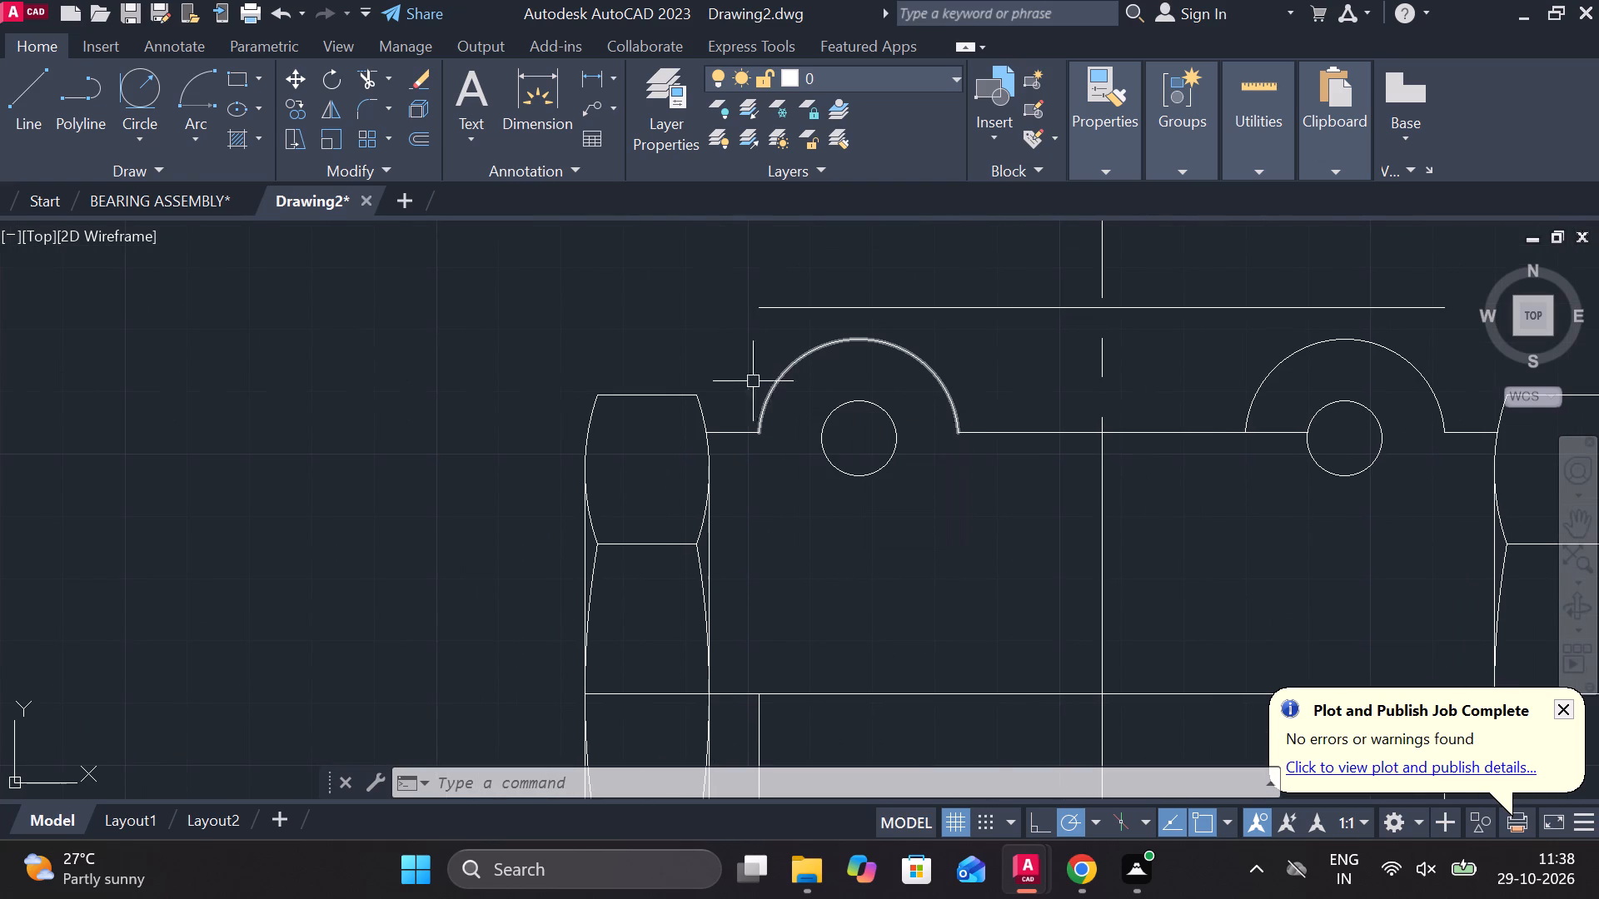
pyautogui.press('Escape')
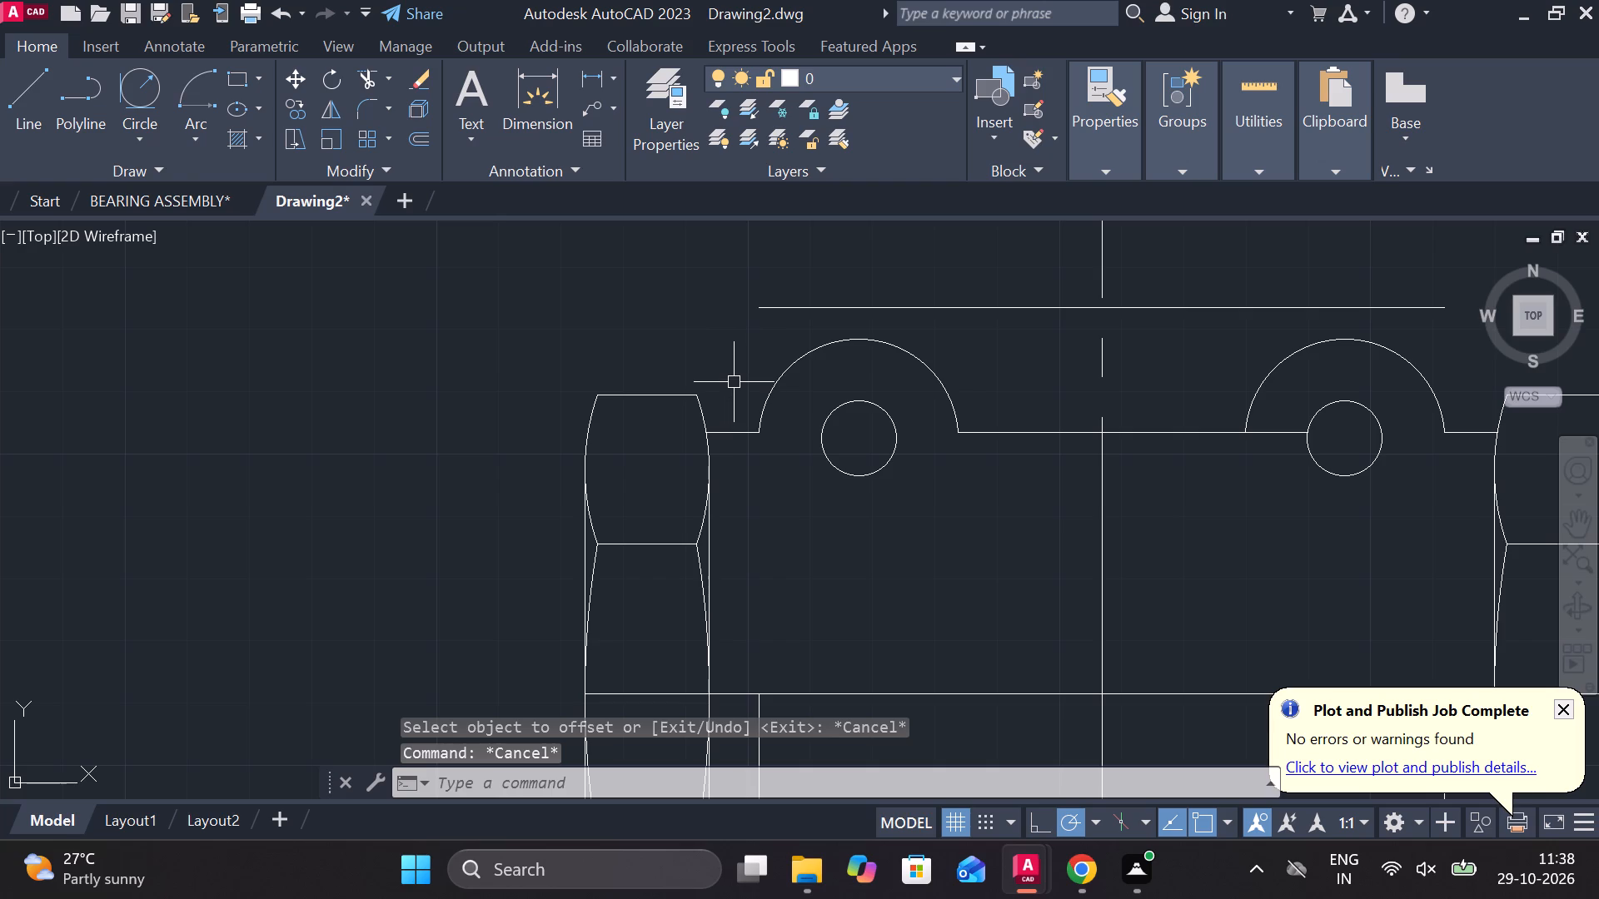
pyautogui.write('F R')
pyautogui.press('space')
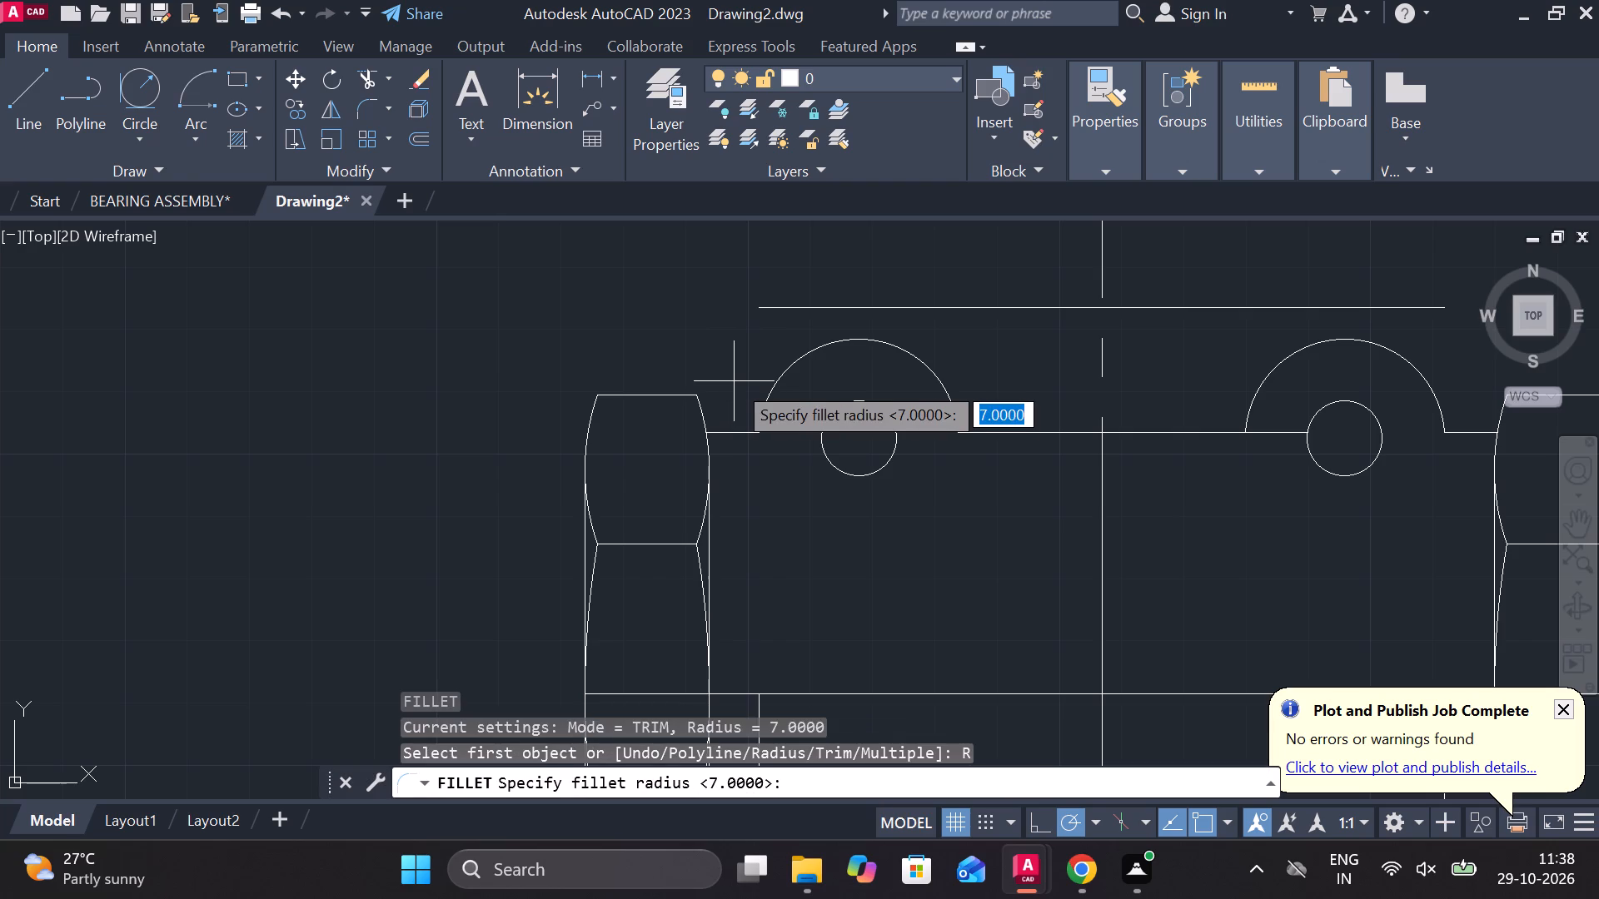
pyautogui.write('2')
pyautogui.press('space')
pyautogui.doubleClick(742, 435)
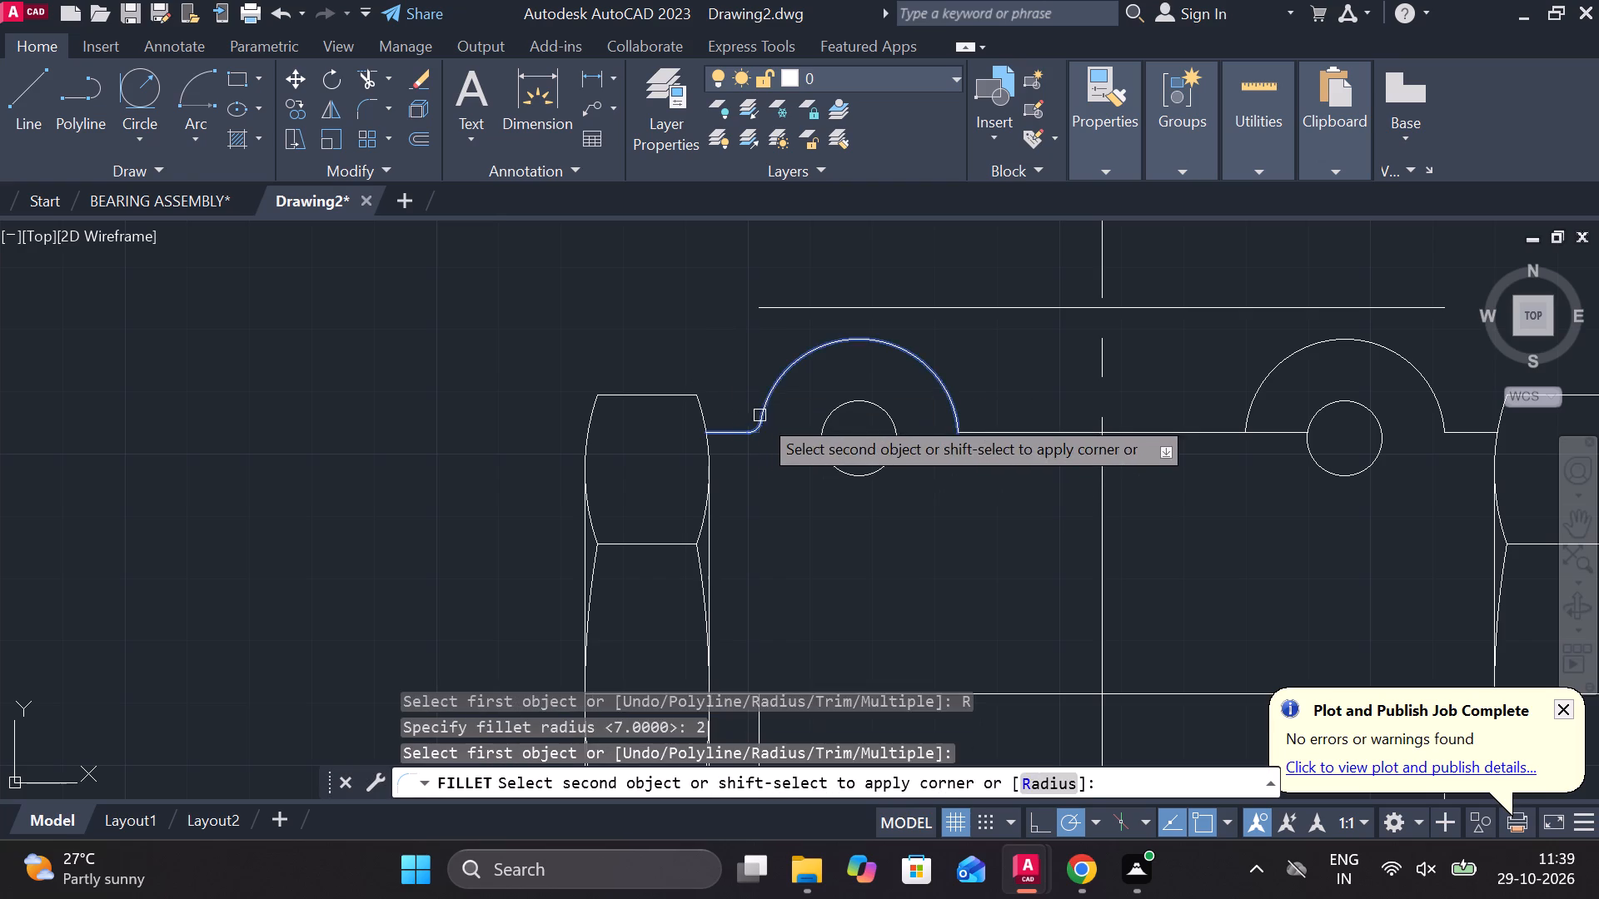
pyautogui.click(765, 412)
# Fillet the outer corner between the upper-right arc and the short top edge with the same radius 2.
pyautogui.moveTo(856, 536); pyautogui.dragTo(757, 521, button='middle')
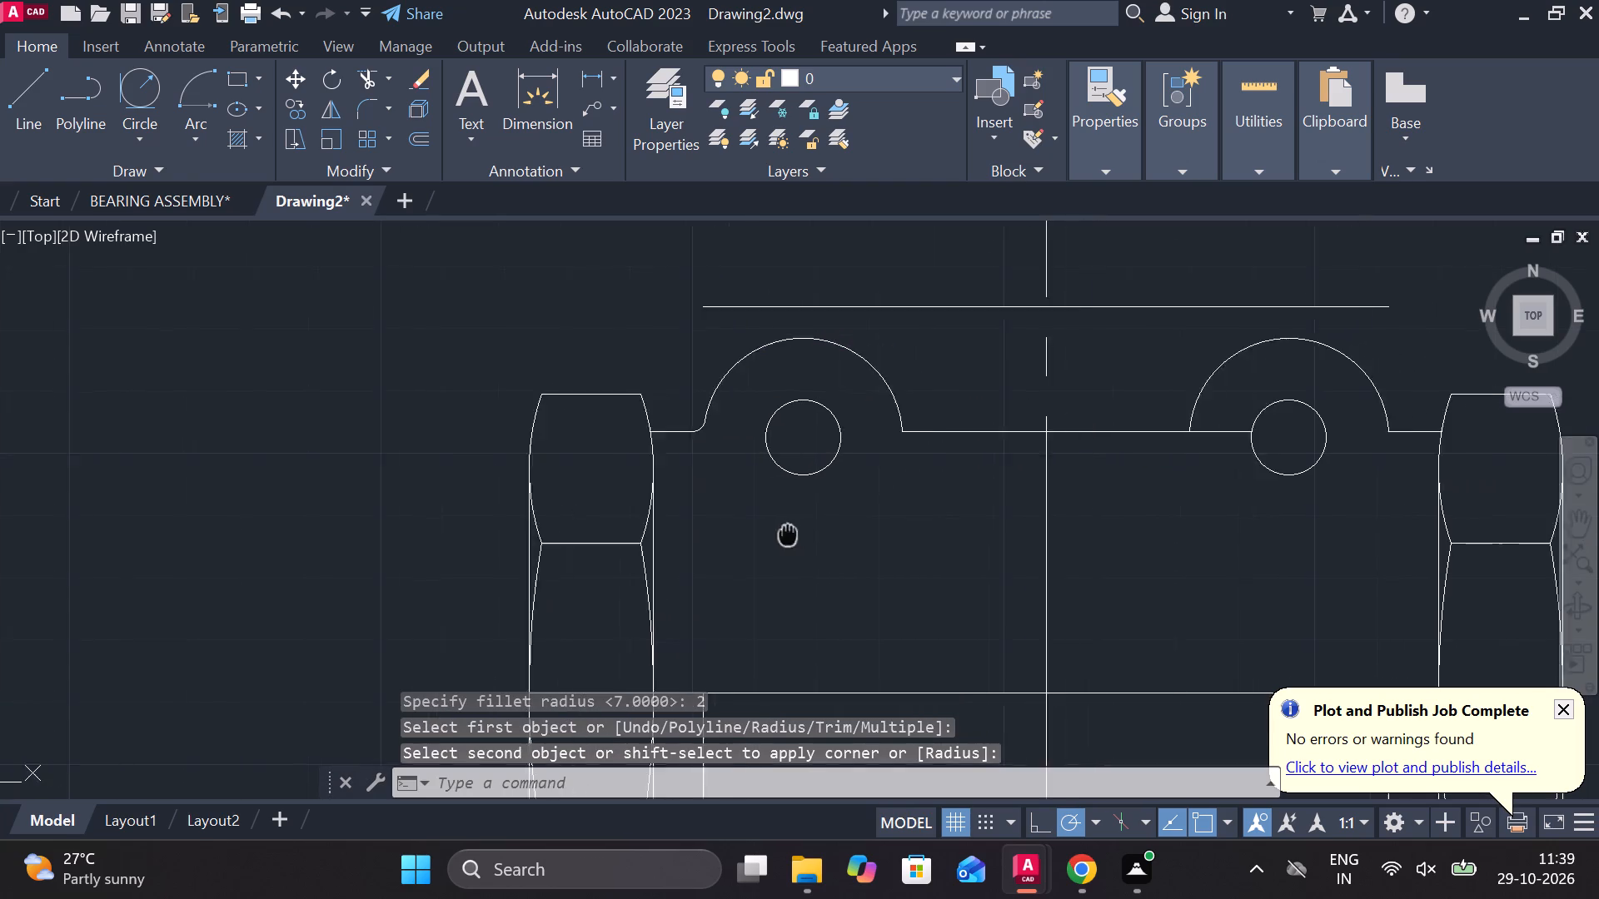
pyautogui.moveTo(757, 521); pyautogui.dragTo(654, 454, button='middle')
pyautogui.press('space')
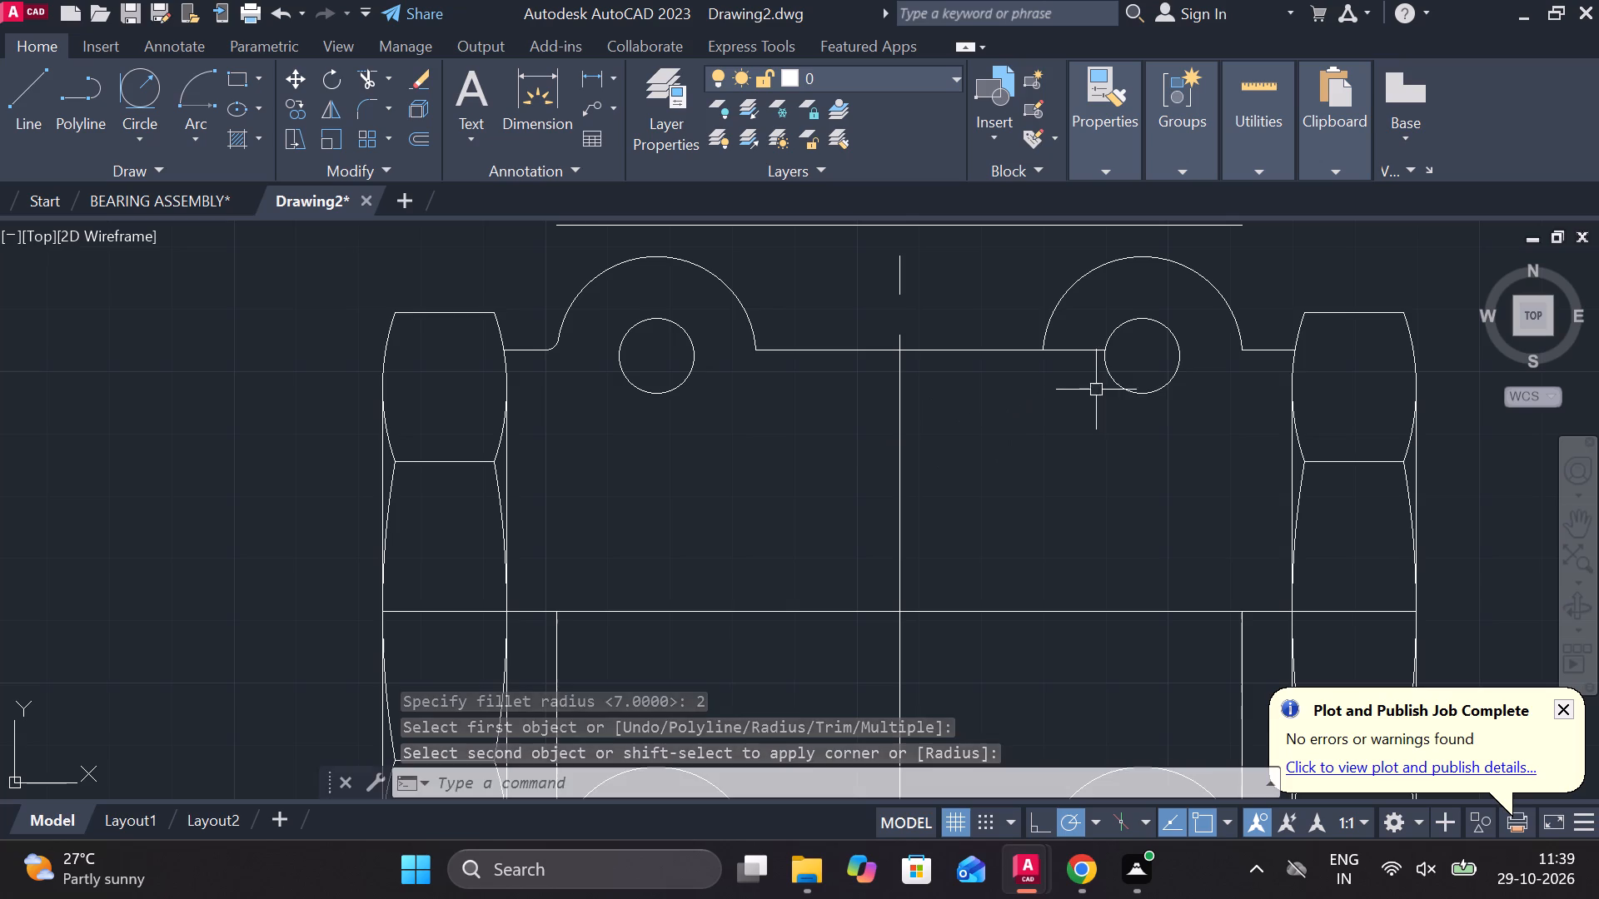
pyautogui.click(1223, 311)
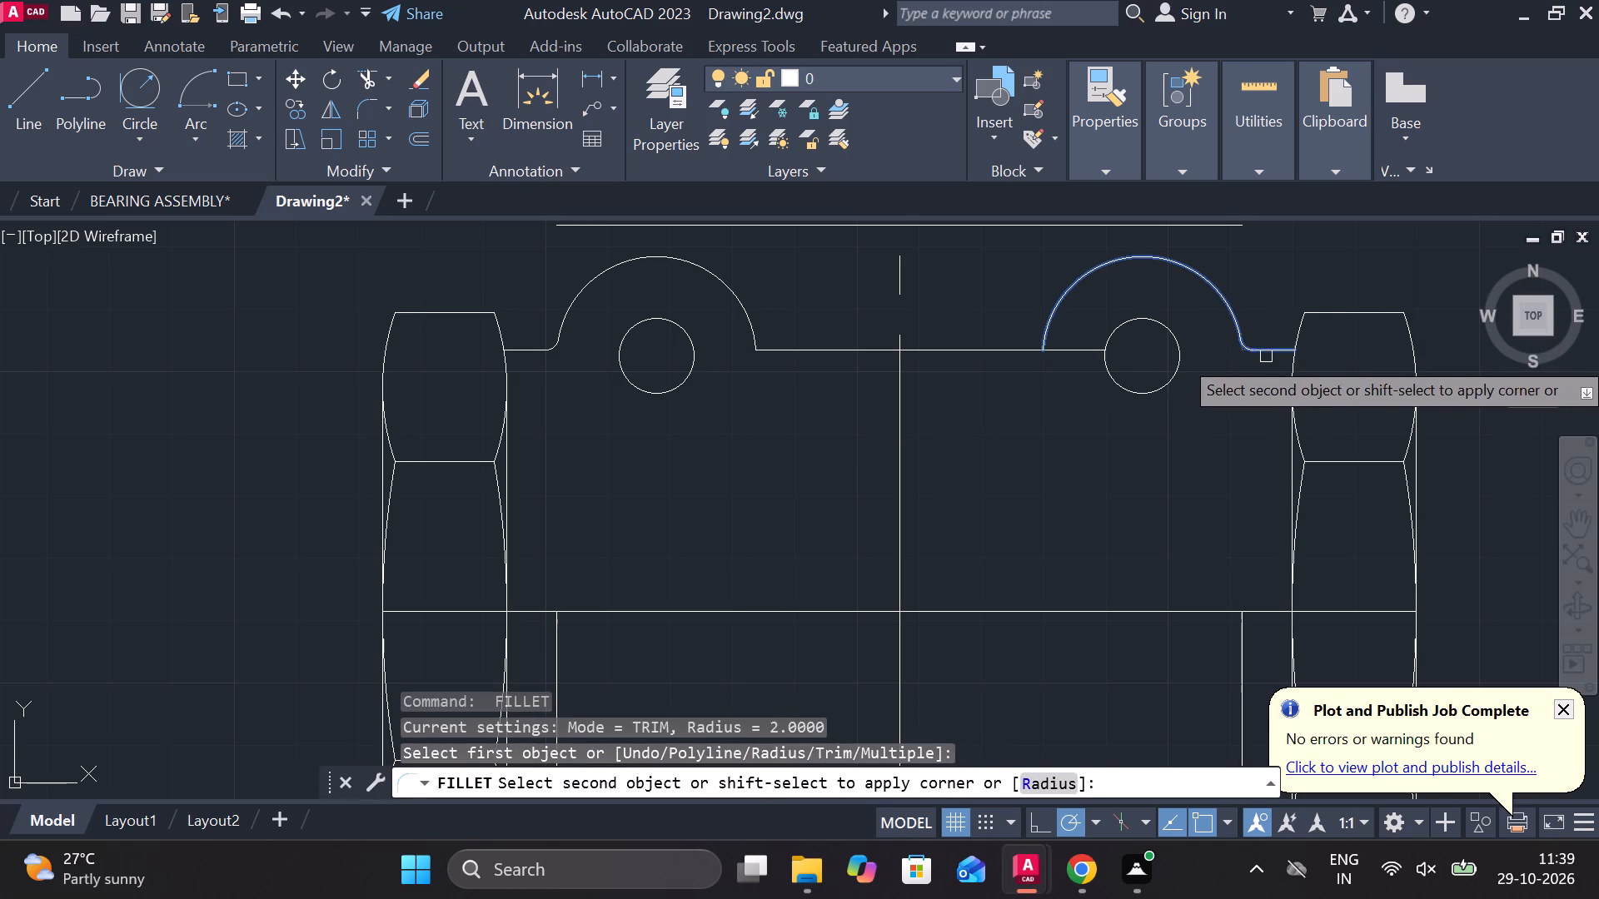
pyautogui.doubleClick(1266, 345)
pyautogui.scroll(-1, 1139, 451)
pyautogui.moveTo(973, 606); pyautogui.dragTo(973, 405, button='middle')
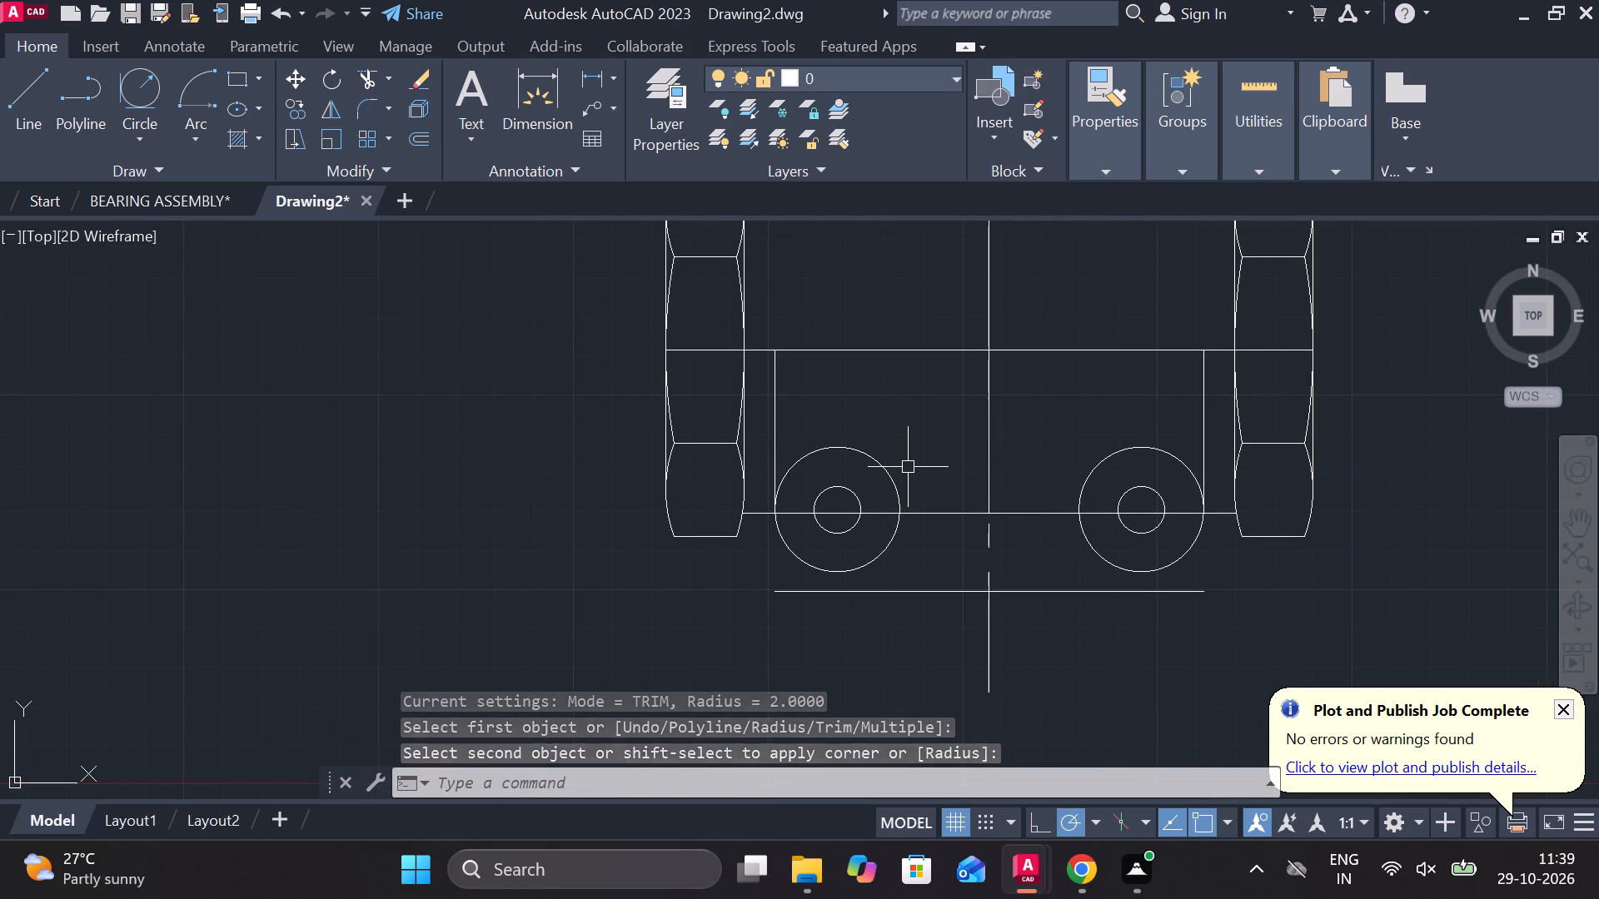
pyautogui.press('Escape')
pyautogui.click(883, 464)
pyautogui.press('Escape')
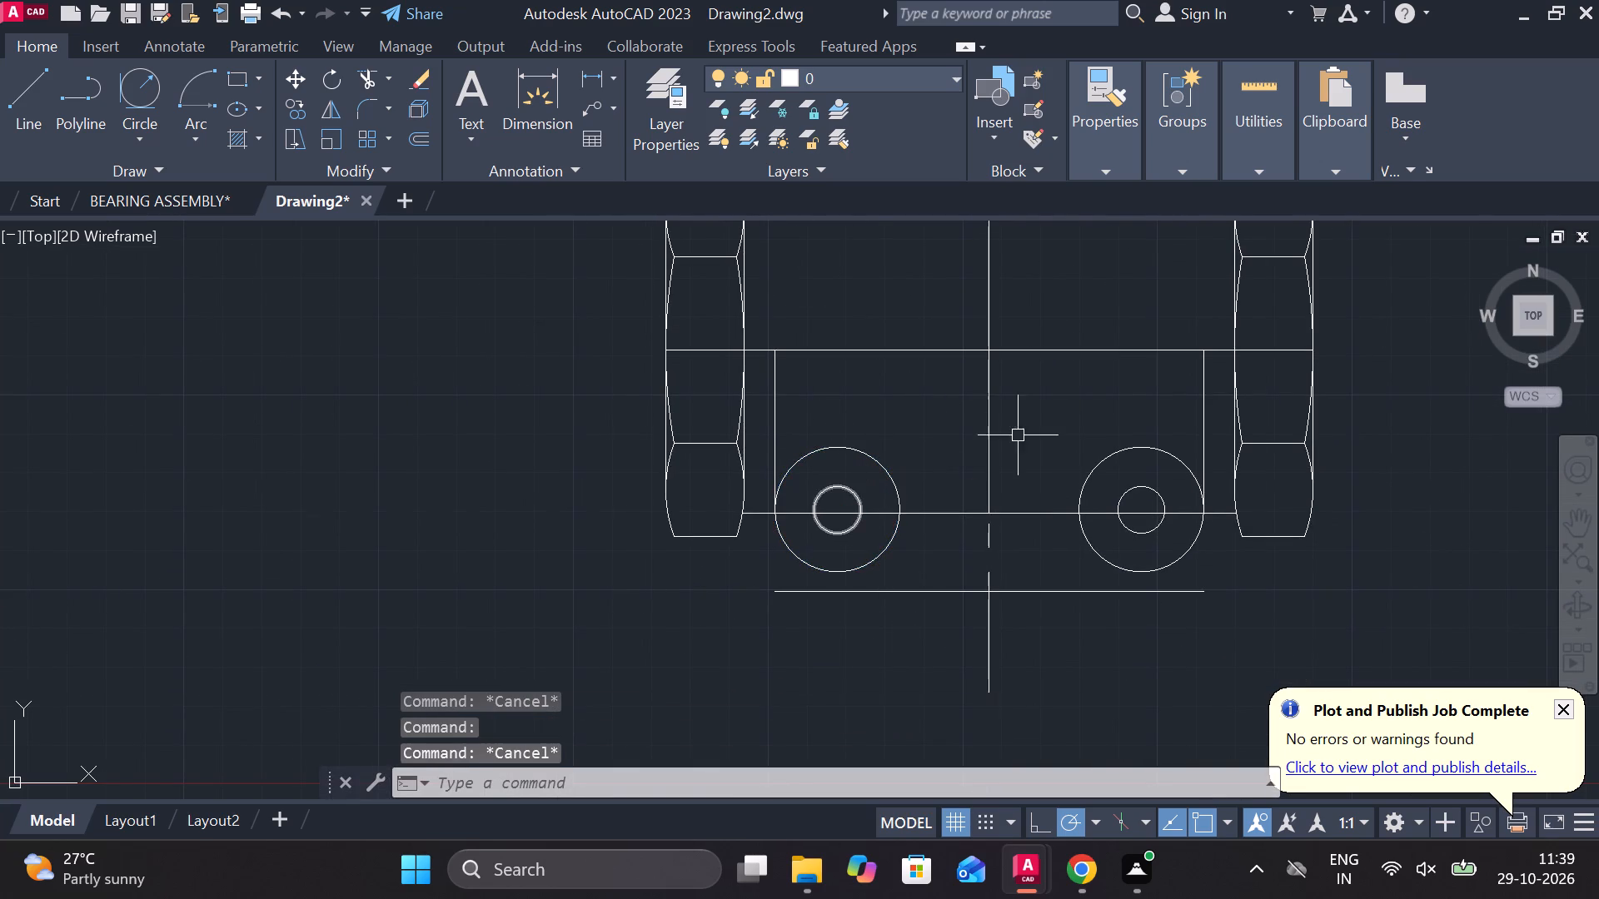
# Draw two tangent lines from the upper-left and upper-right arcs, meeting at the midpoint of the upper offset line.
pyautogui.moveTo(940, 427); pyautogui.dragTo(893, 637, button='middle')
pyautogui.press('l')
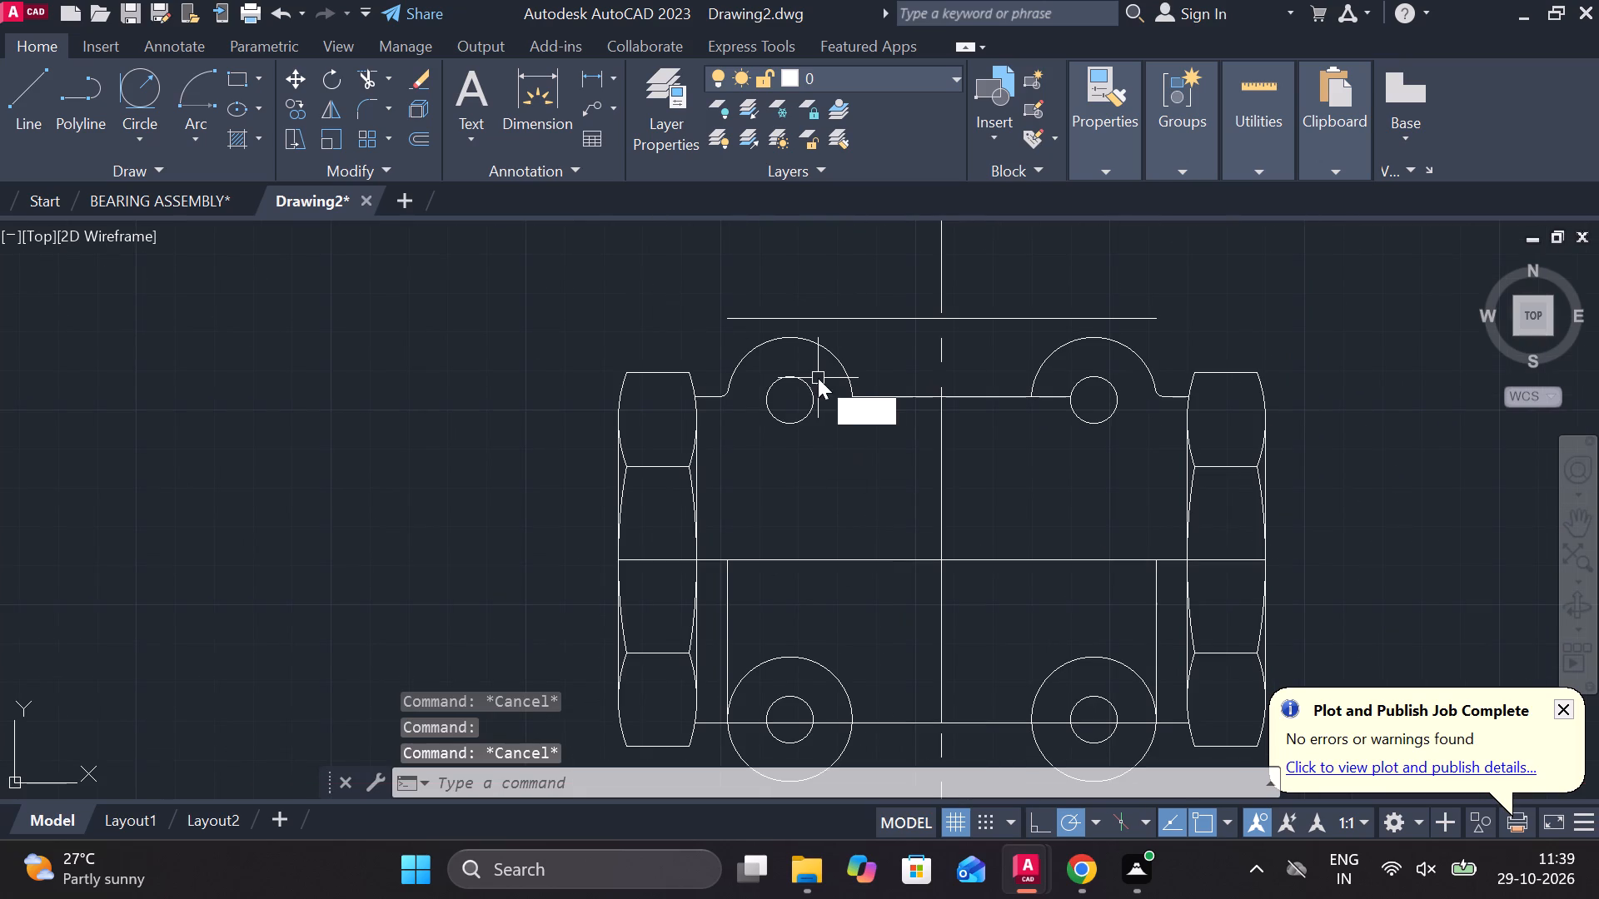
pyautogui.press('Return')
pyautogui.write('TA')
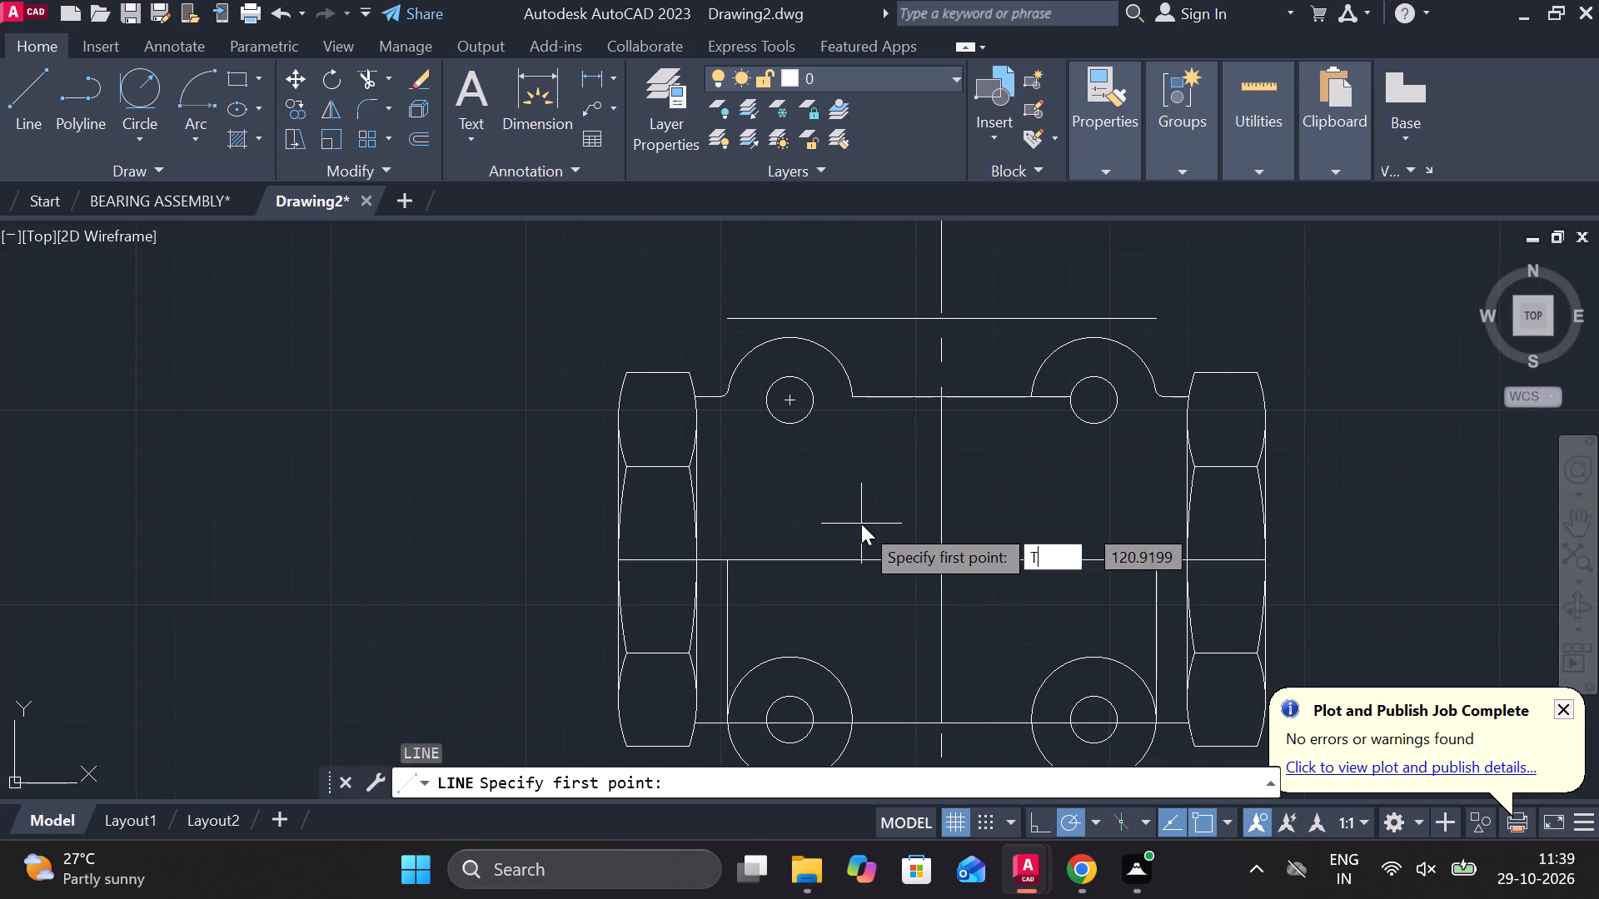
pyautogui.write('N')
pyautogui.press('space')
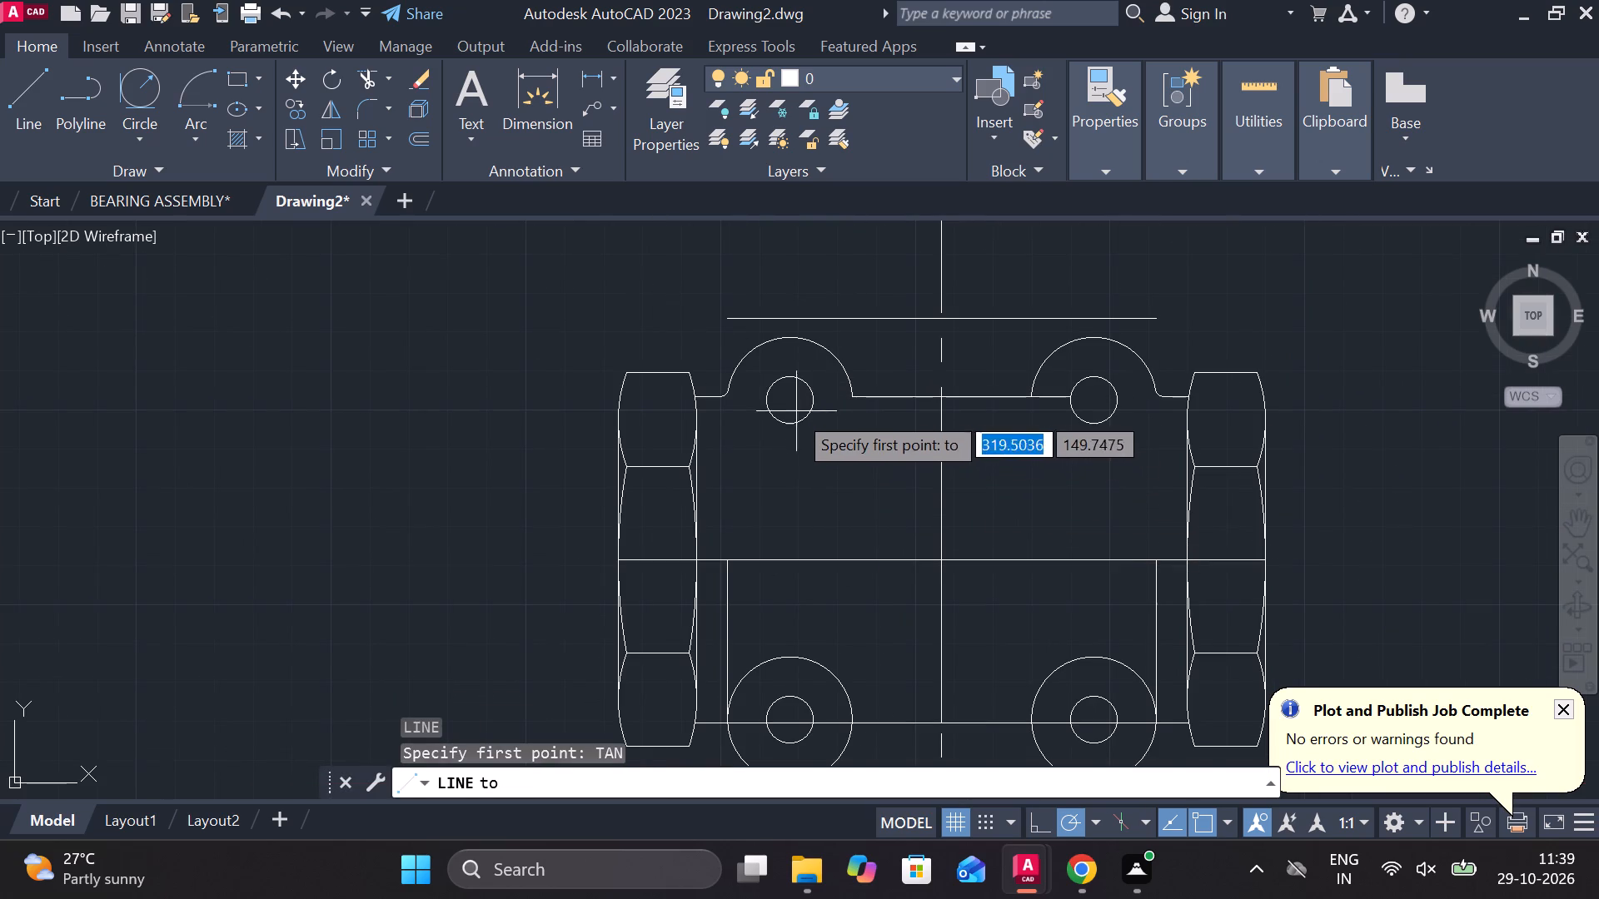
pyautogui.click(758, 350)
pyautogui.doubleClick(936, 317)
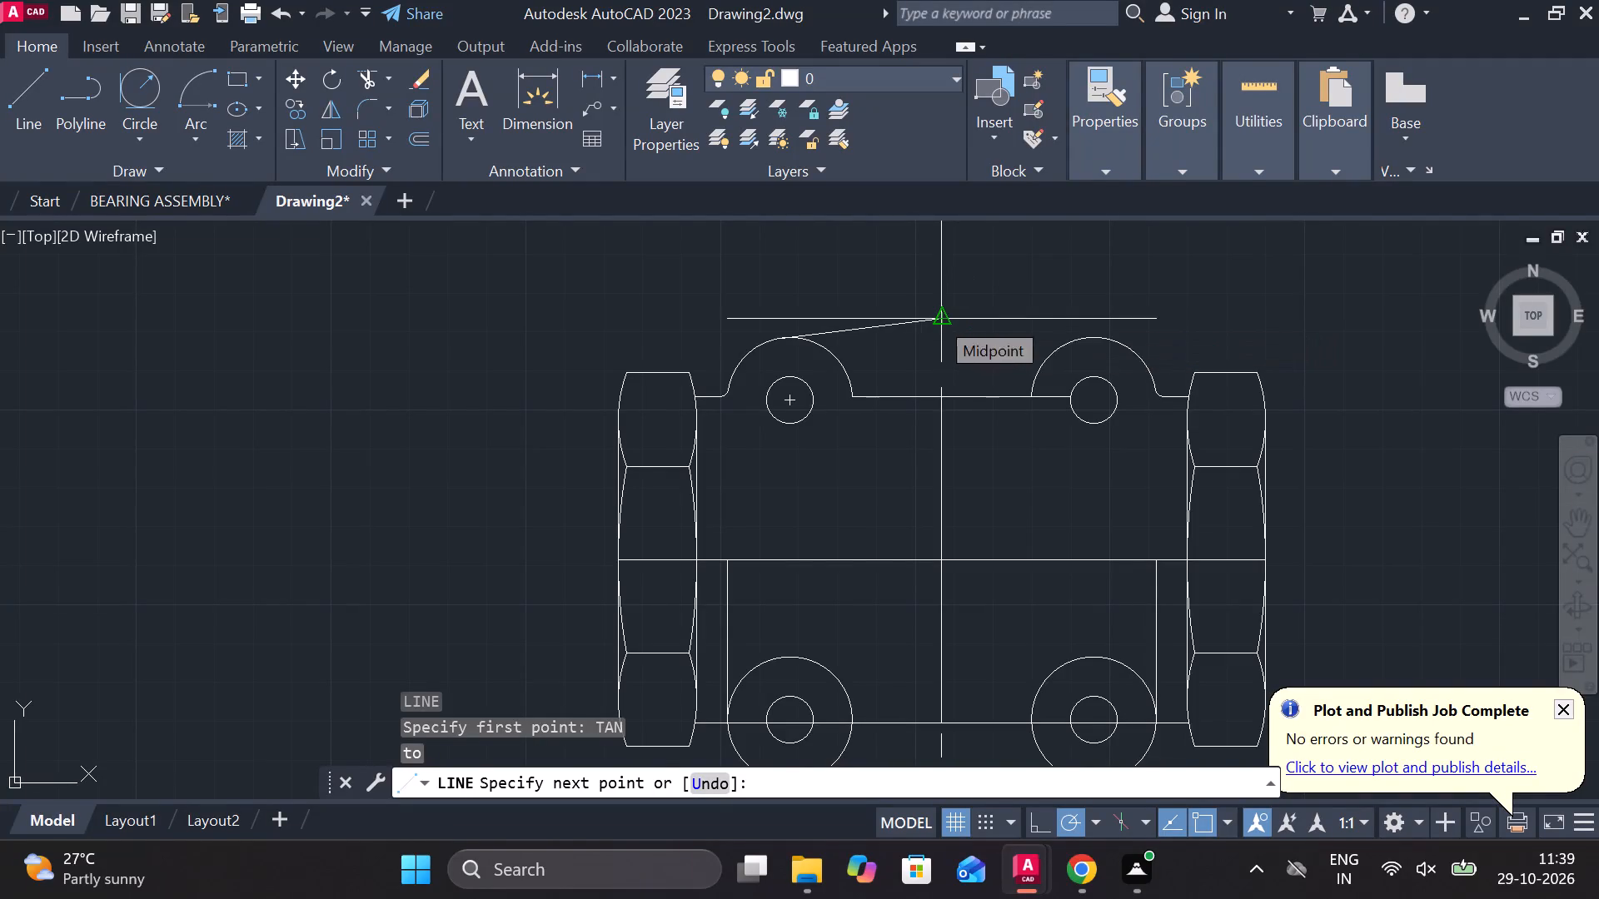
pyautogui.write('TAN')
pyautogui.press('space')
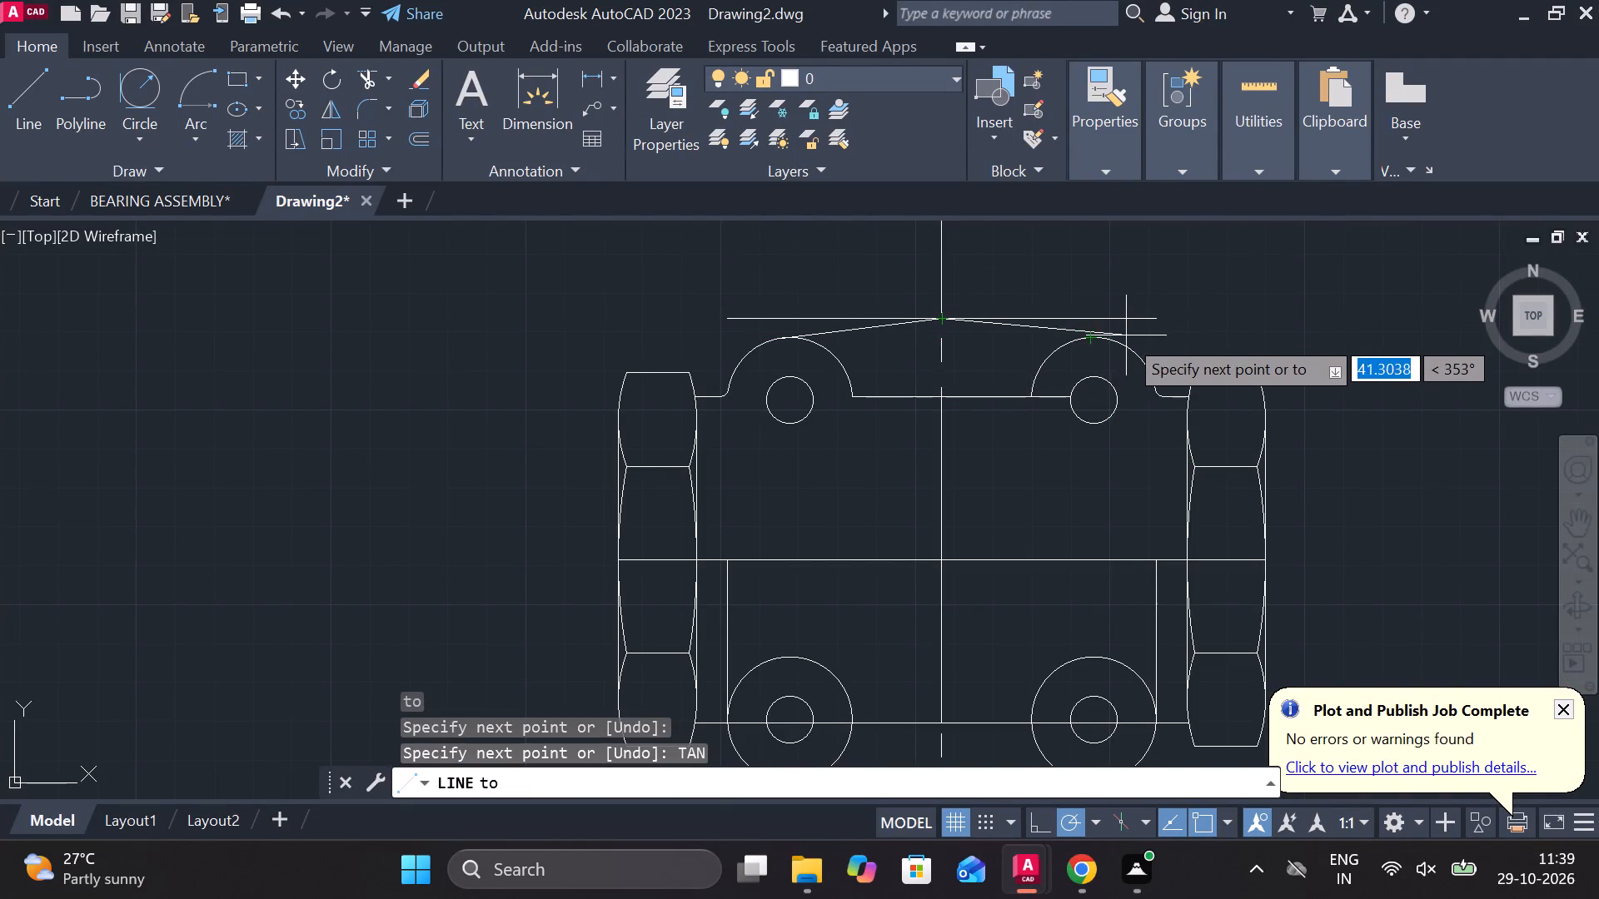
pyautogui.click(1125, 335)
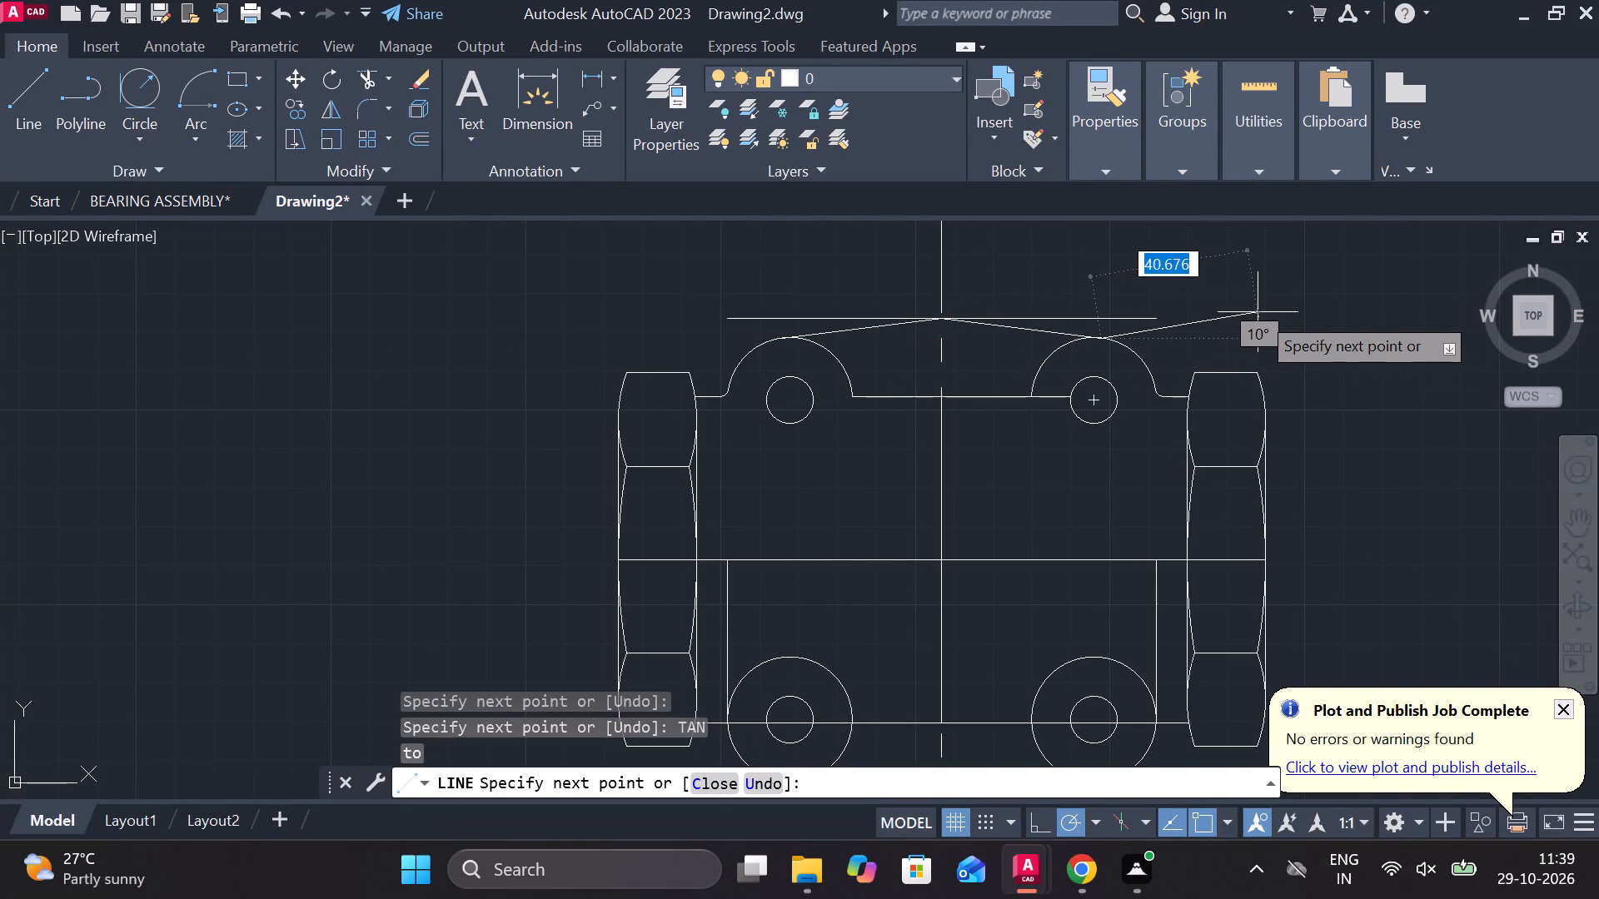
pyautogui.press('Escape')
# Trim the inner parts of both upper arcs, the horizontal edge between them, and both halves of the upper offset line.
pyautogui.press('t')
pyautogui.write('R')
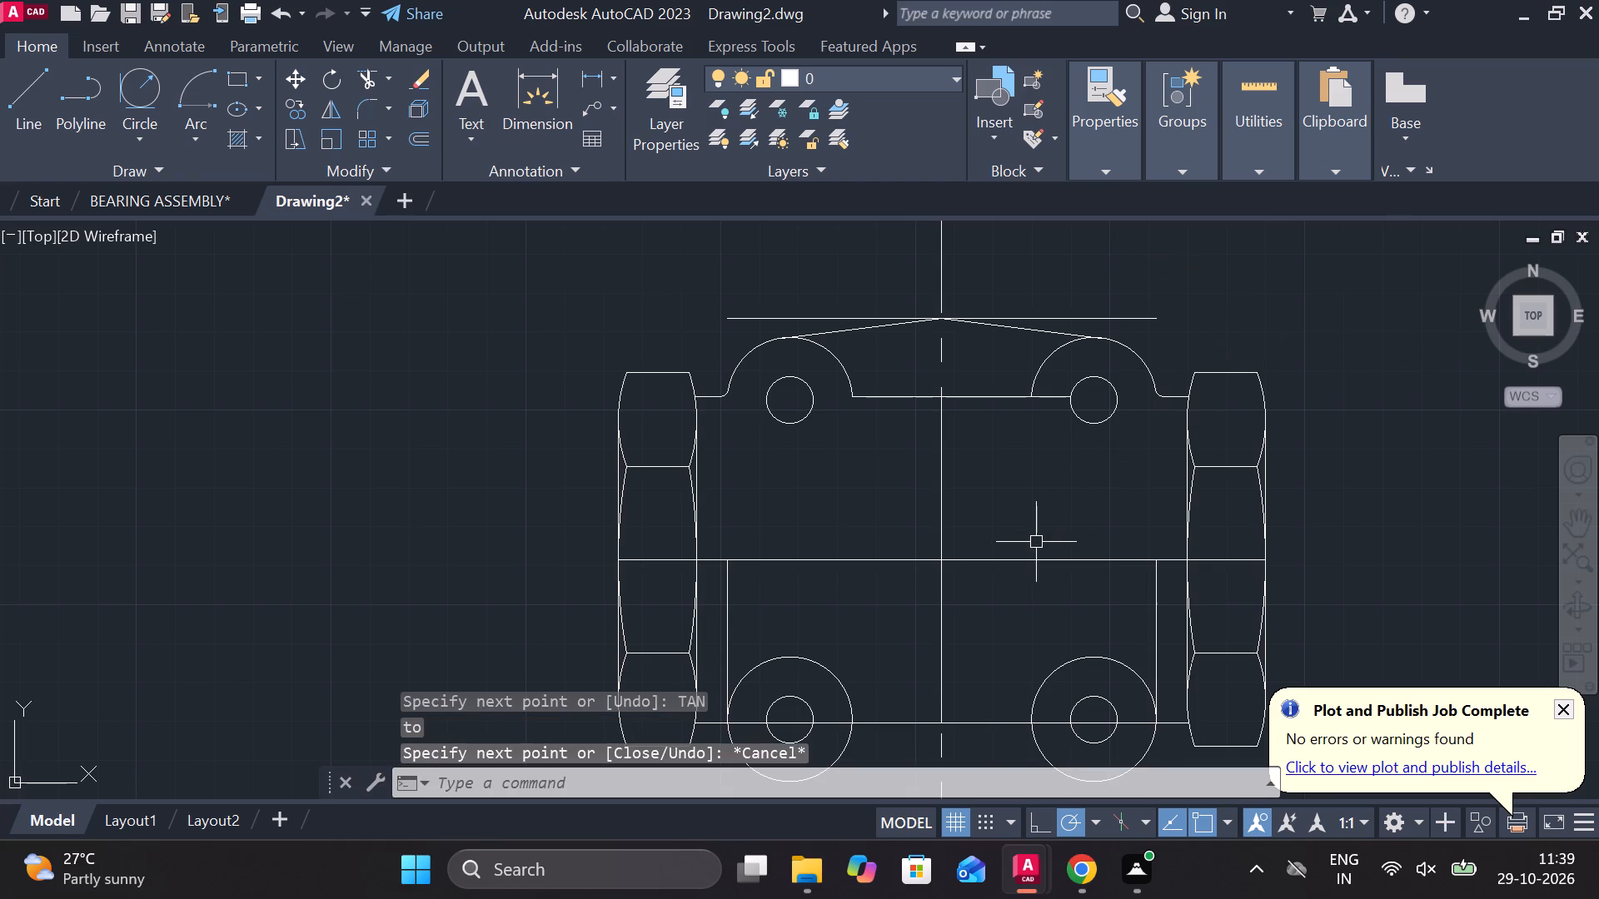
pyautogui.press('space')
pyautogui.click(1034, 376)
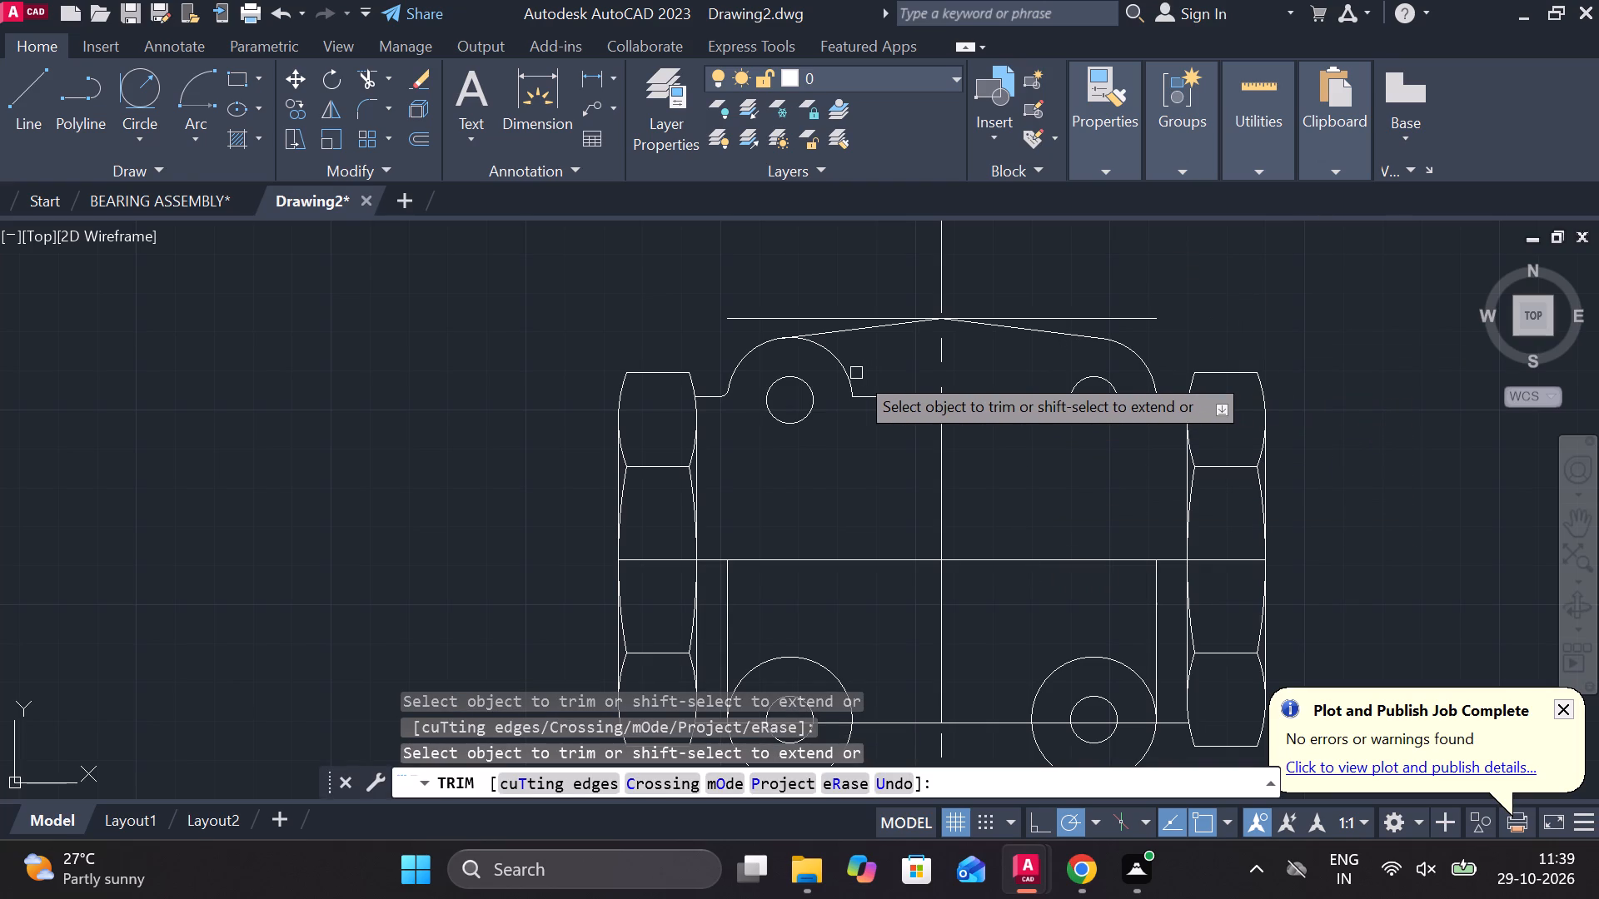
pyautogui.doubleClick(846, 370)
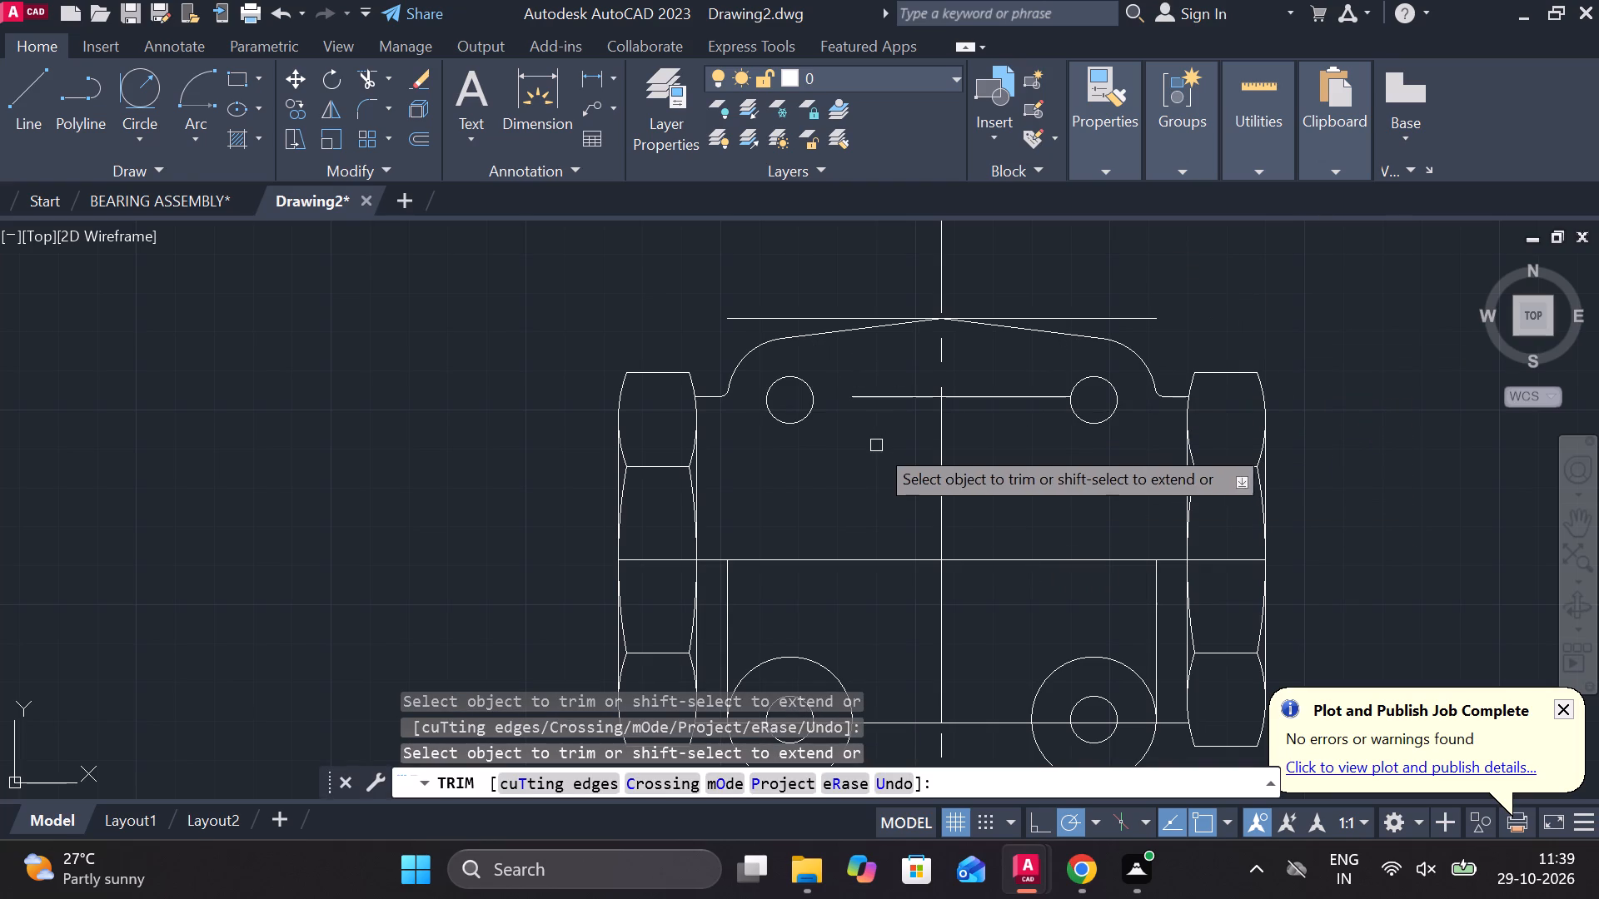
pyautogui.click(868, 398)
pyautogui.click(983, 396)
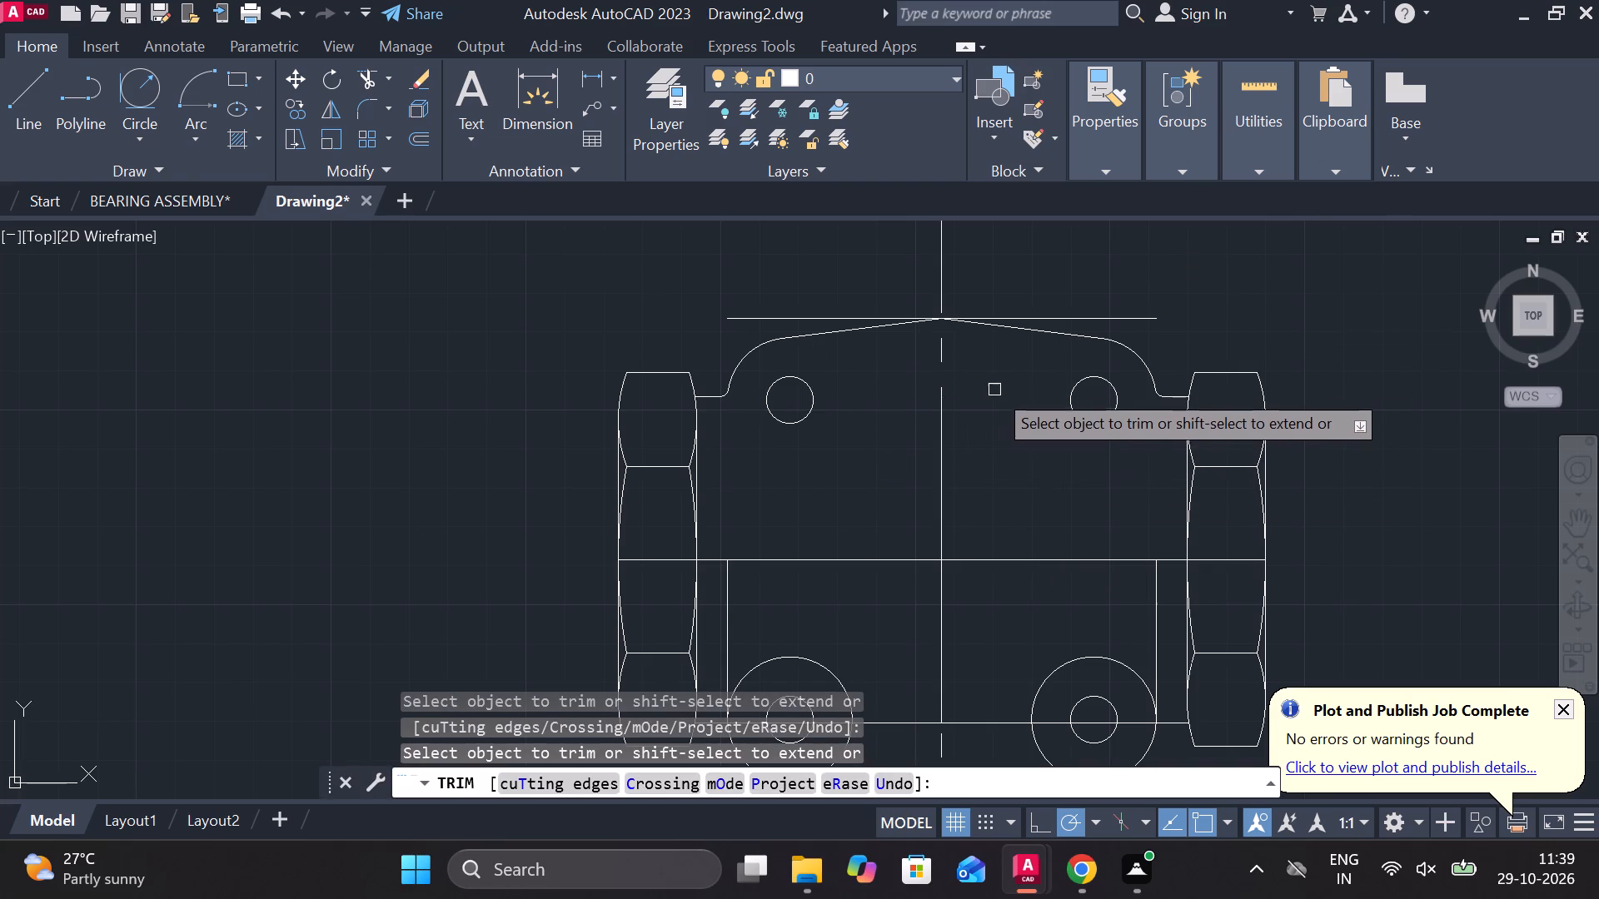
pyautogui.scroll(2, 944, 318)
pyautogui.click(1029, 316)
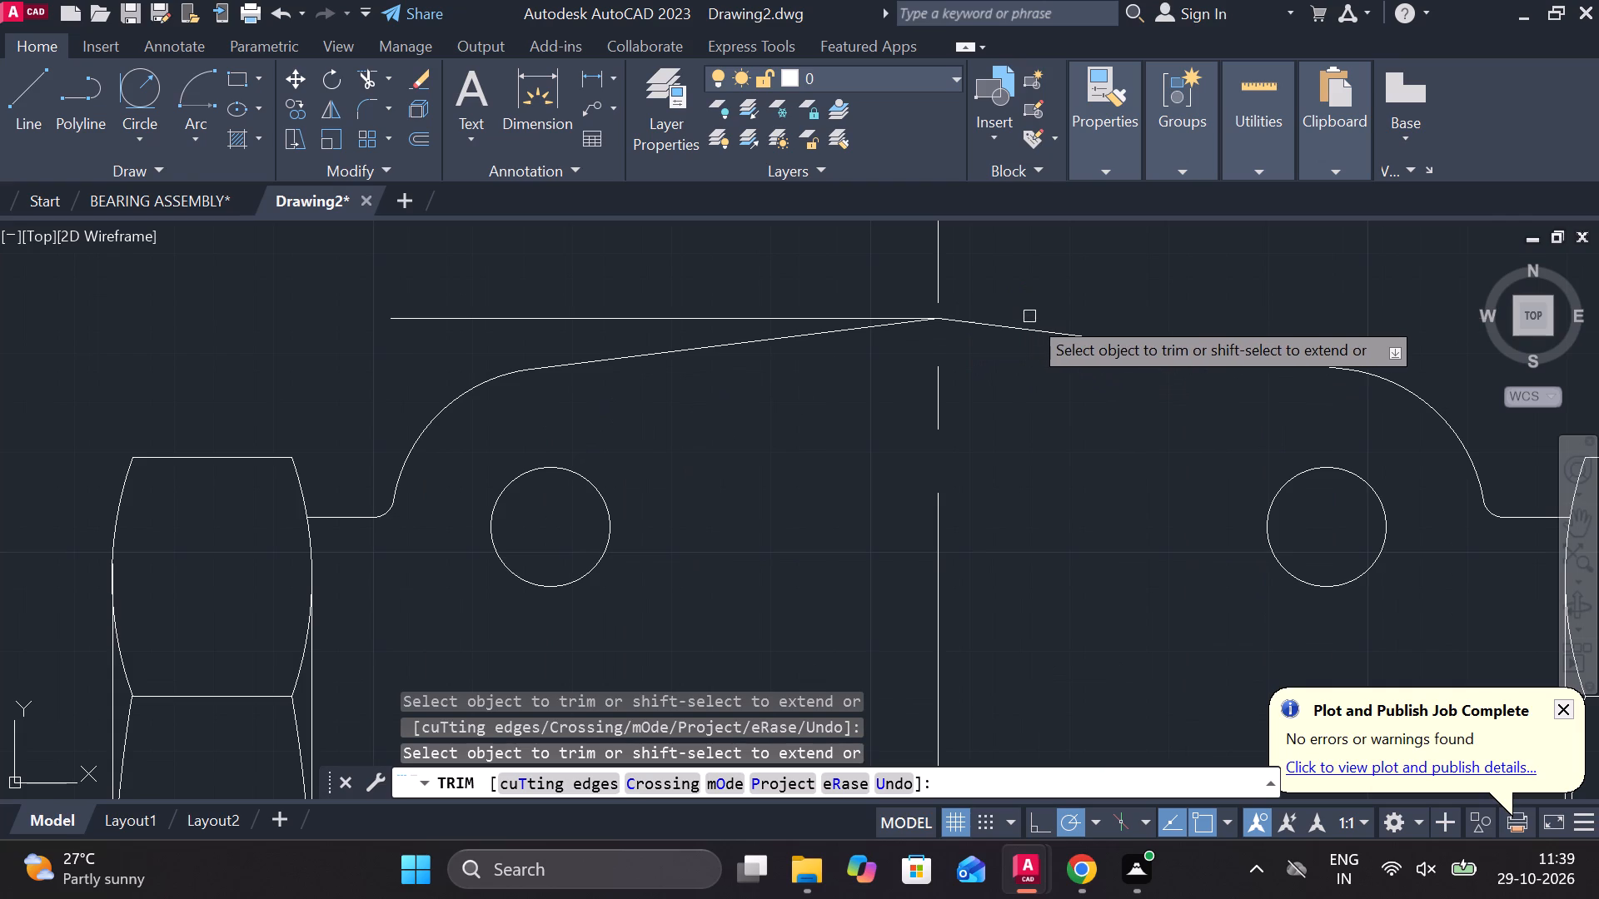
pyautogui.click(825, 317)
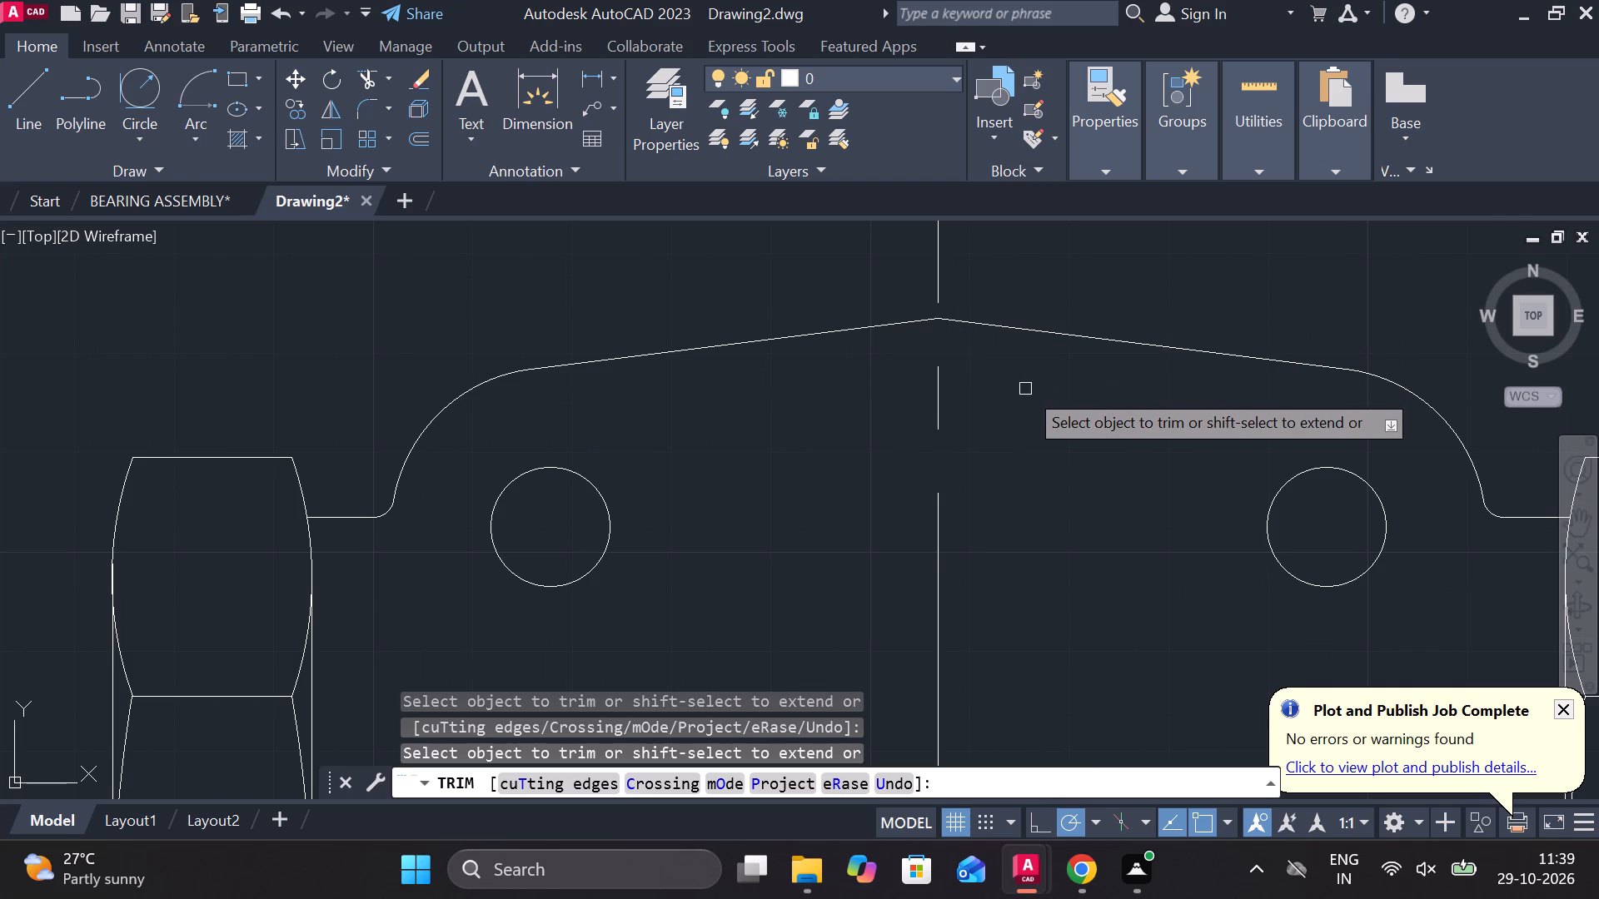
pyautogui.press('Escape')
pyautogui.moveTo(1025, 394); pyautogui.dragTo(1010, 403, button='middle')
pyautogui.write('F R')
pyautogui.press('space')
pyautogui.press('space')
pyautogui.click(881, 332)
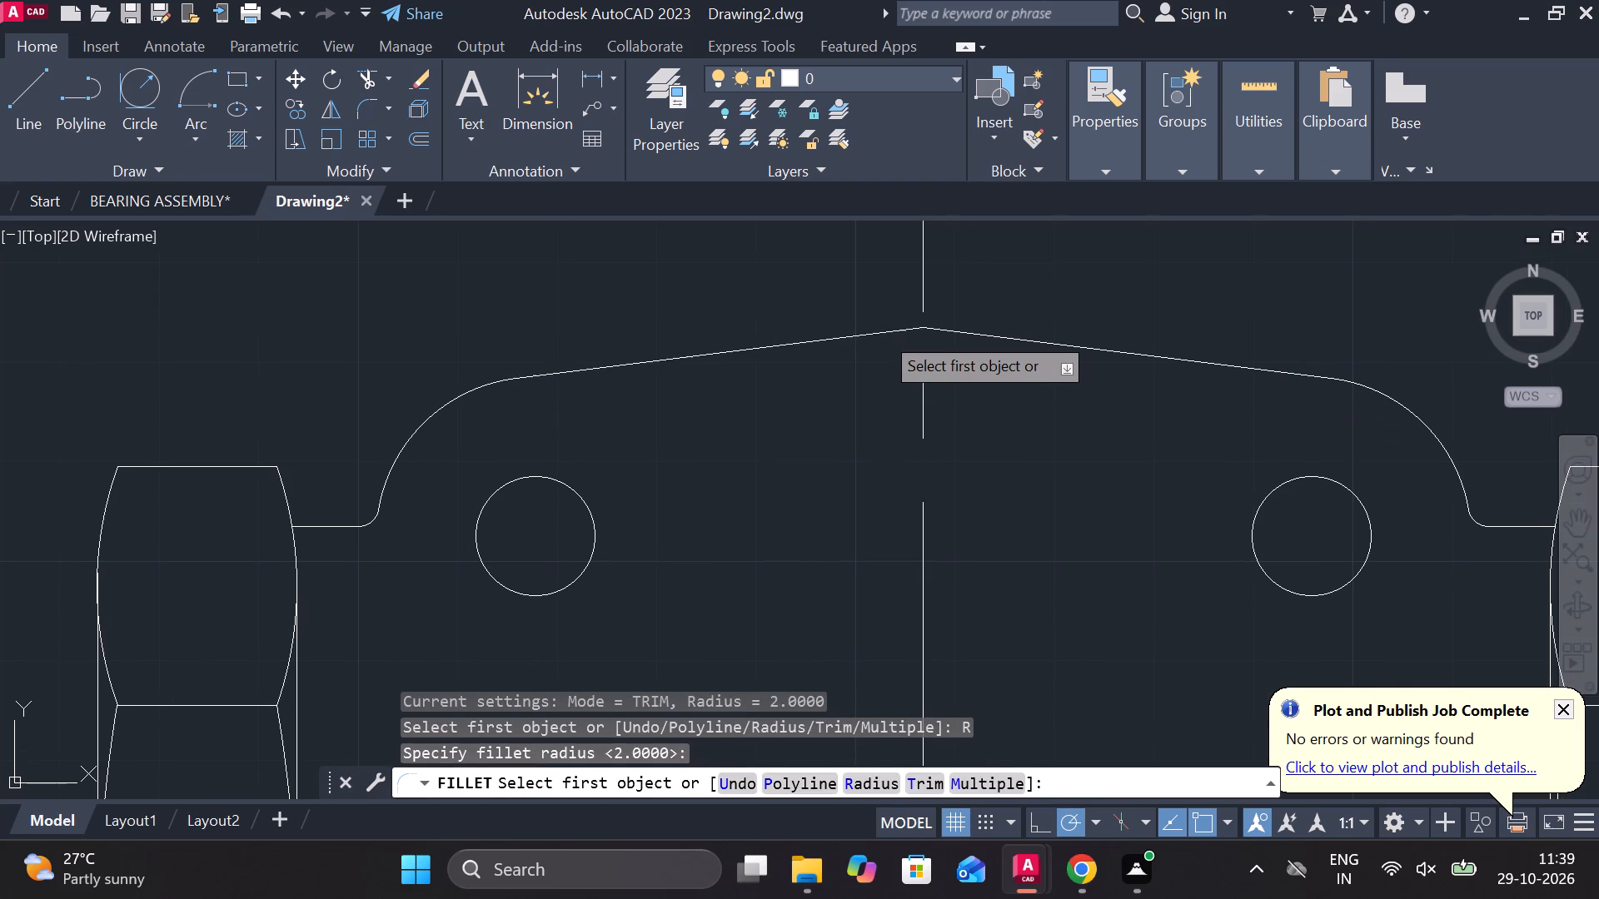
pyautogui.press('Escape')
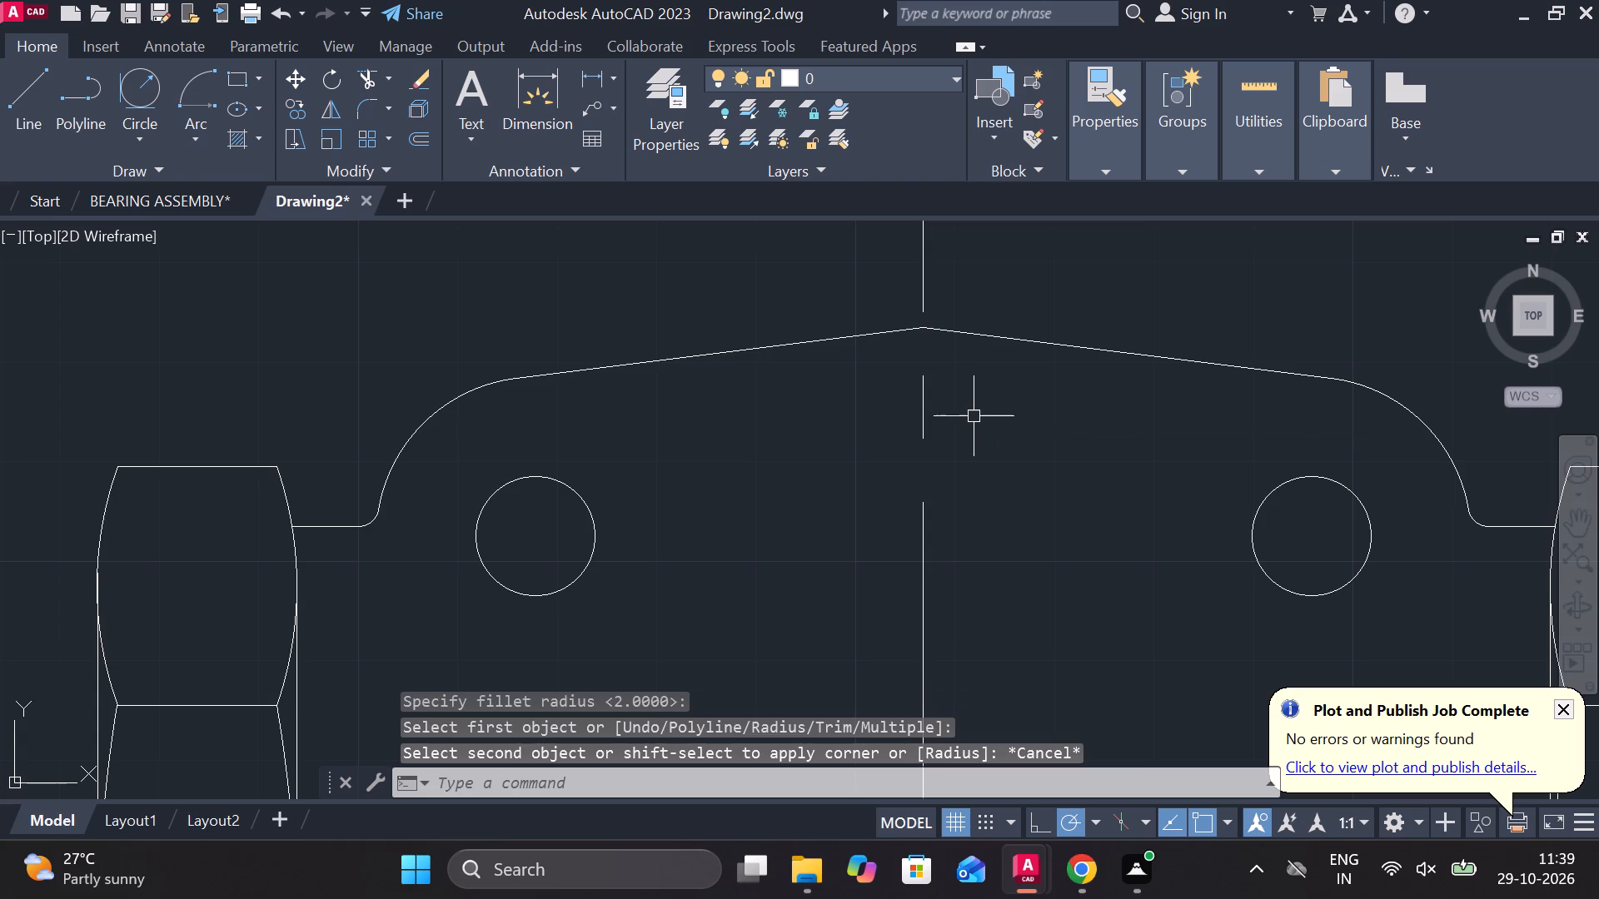
# Fillet the apex where the two sloped lines meet on the centreline with radius 5.
pyautogui.write('F R 5')
pyautogui.press('space')
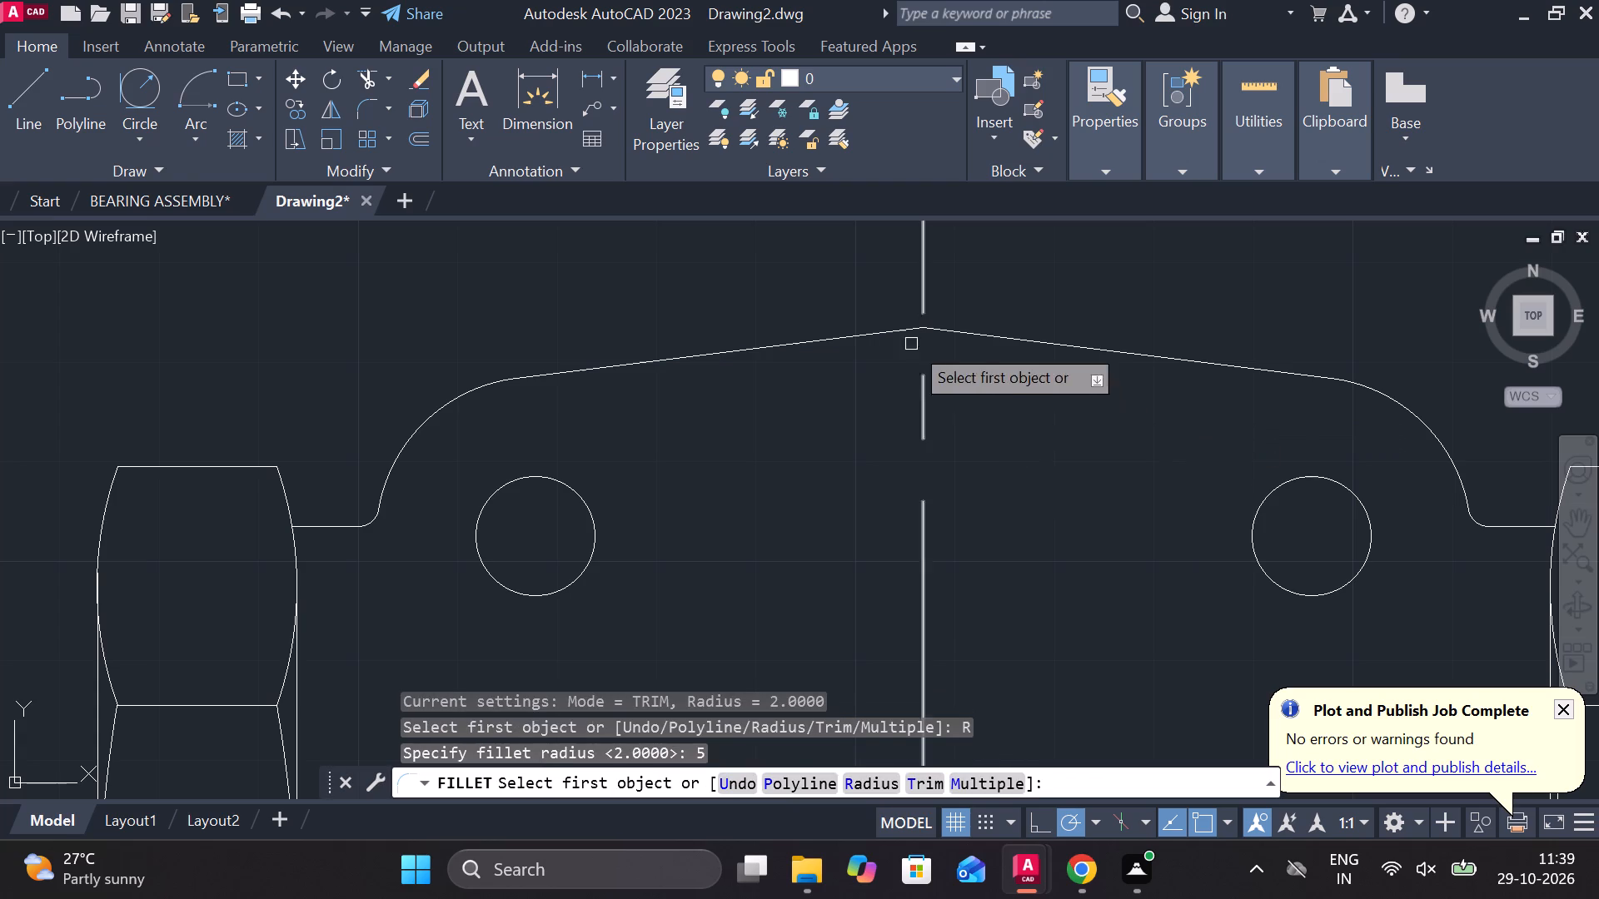
pyautogui.click(890, 330)
pyautogui.click(984, 331)
pyautogui.scroll(-2, 1014, 355)
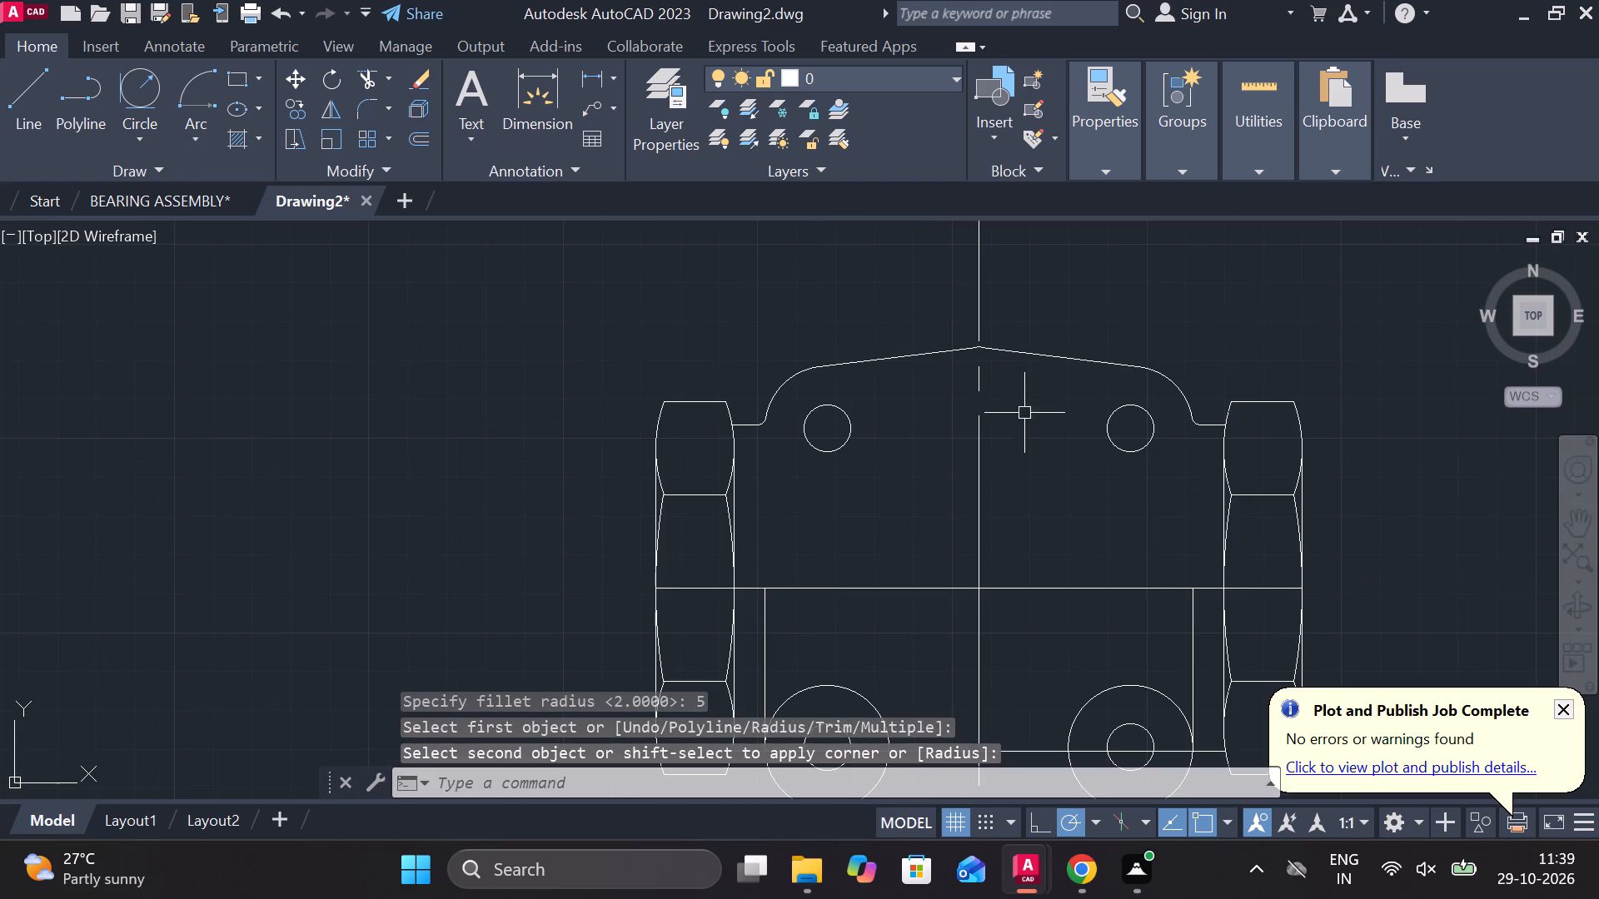
pyautogui.press('Escape')
# Erase the two lower large circles and the two vertical edges running down to them.
pyautogui.scroll(-2, 1036, 420)
pyautogui.moveTo(1026, 439); pyautogui.dragTo(809, 361, button='middle')
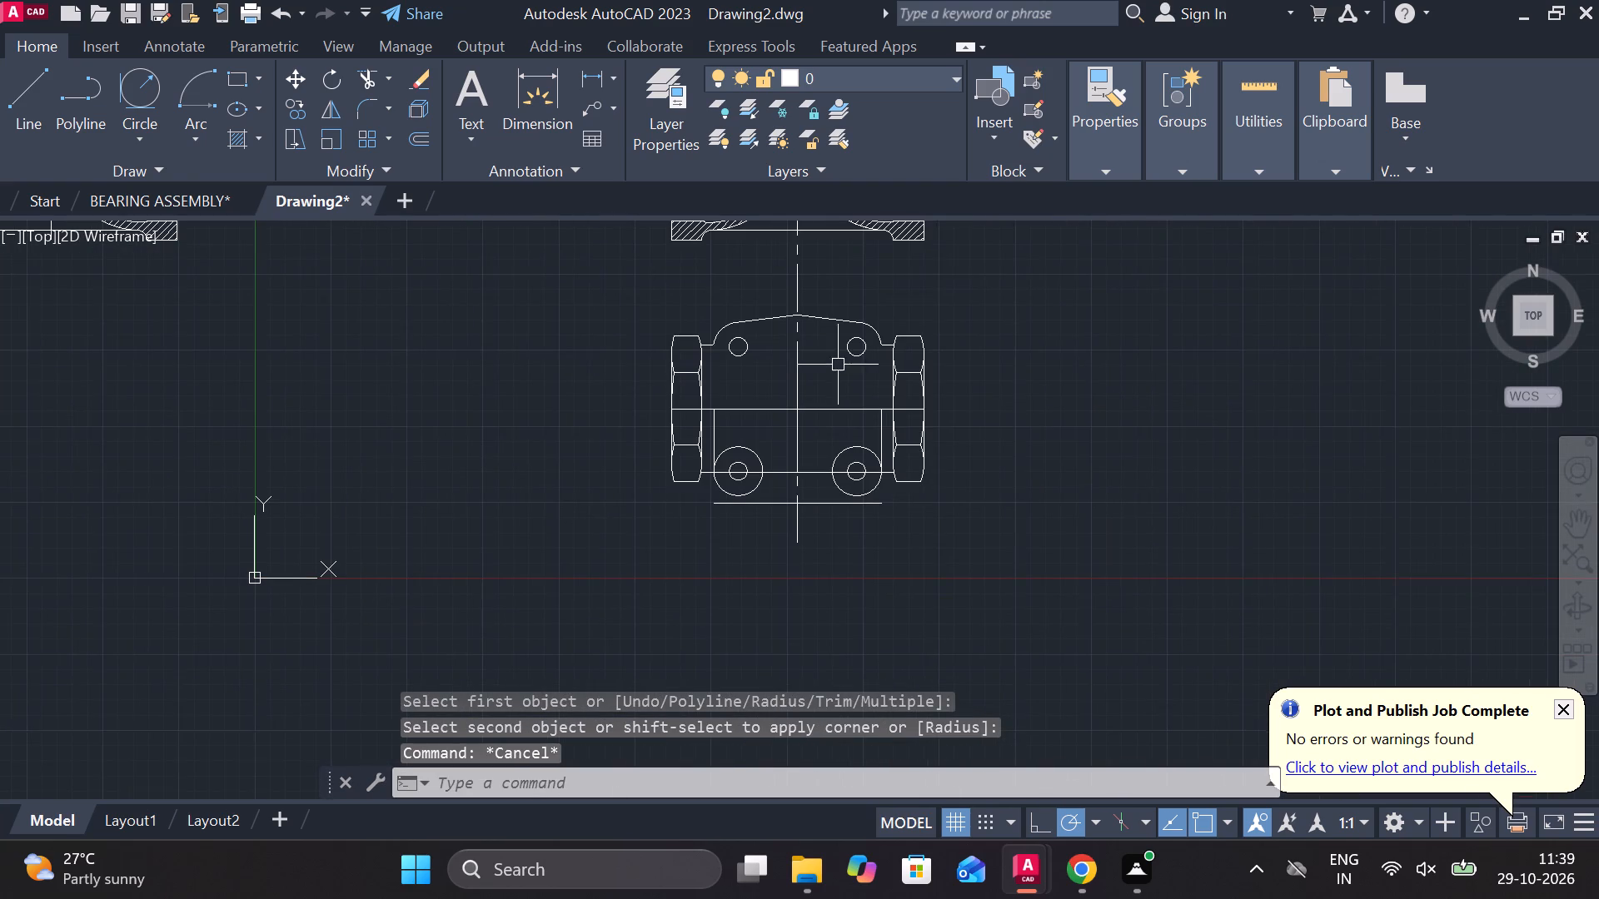
pyautogui.scroll(1, 827, 309)
pyautogui.click(906, 537)
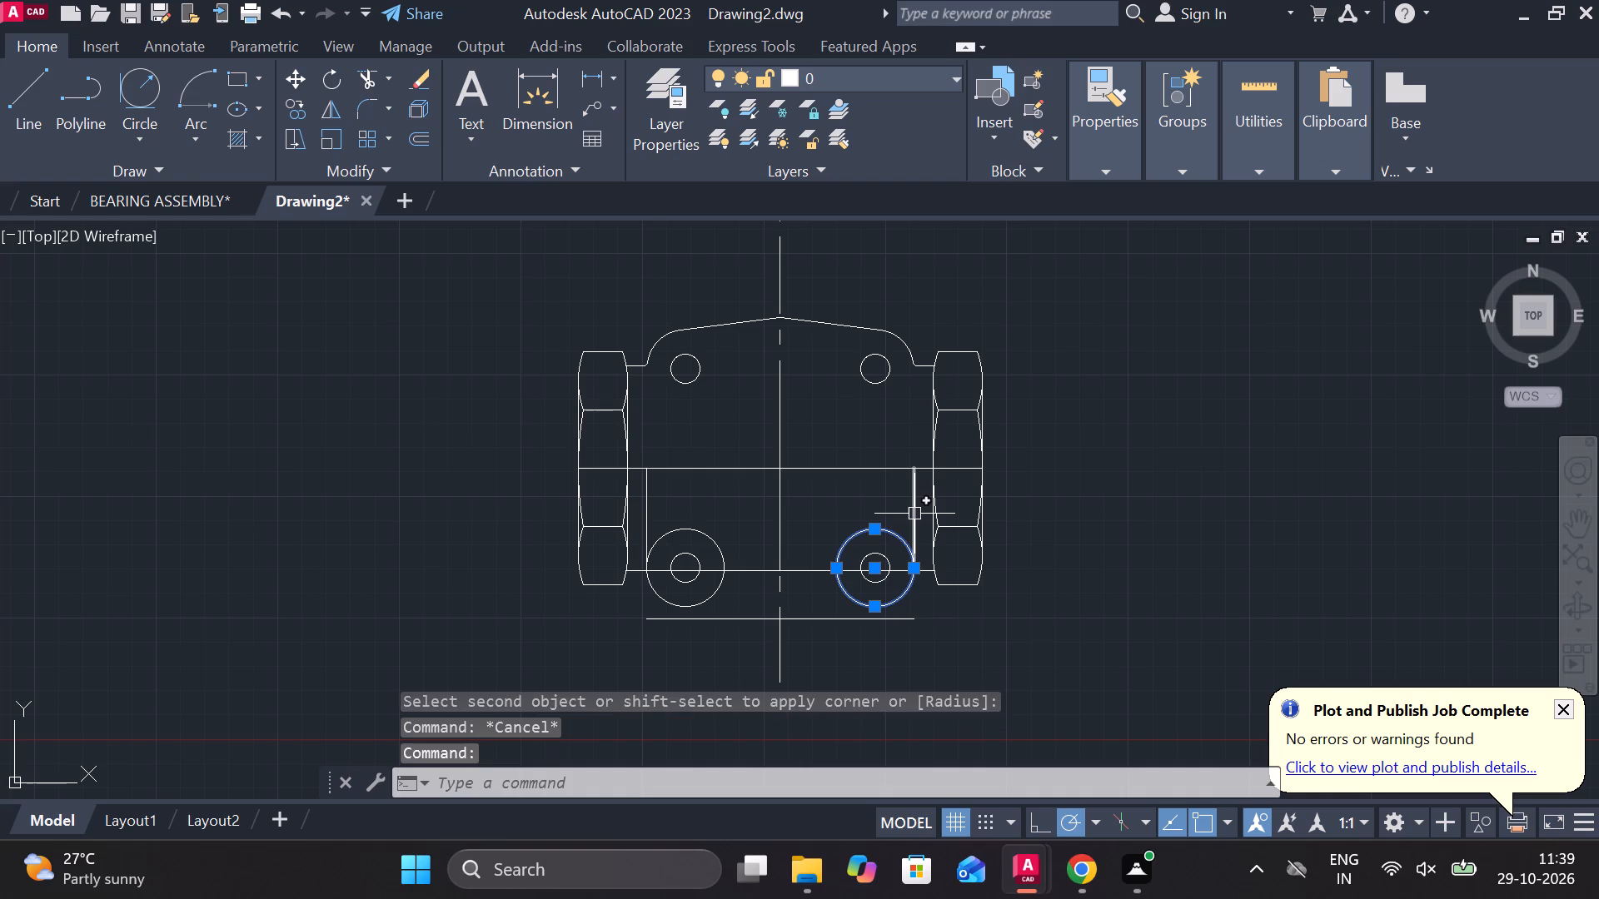
pyautogui.click(914, 514)
pyautogui.click(644, 494)
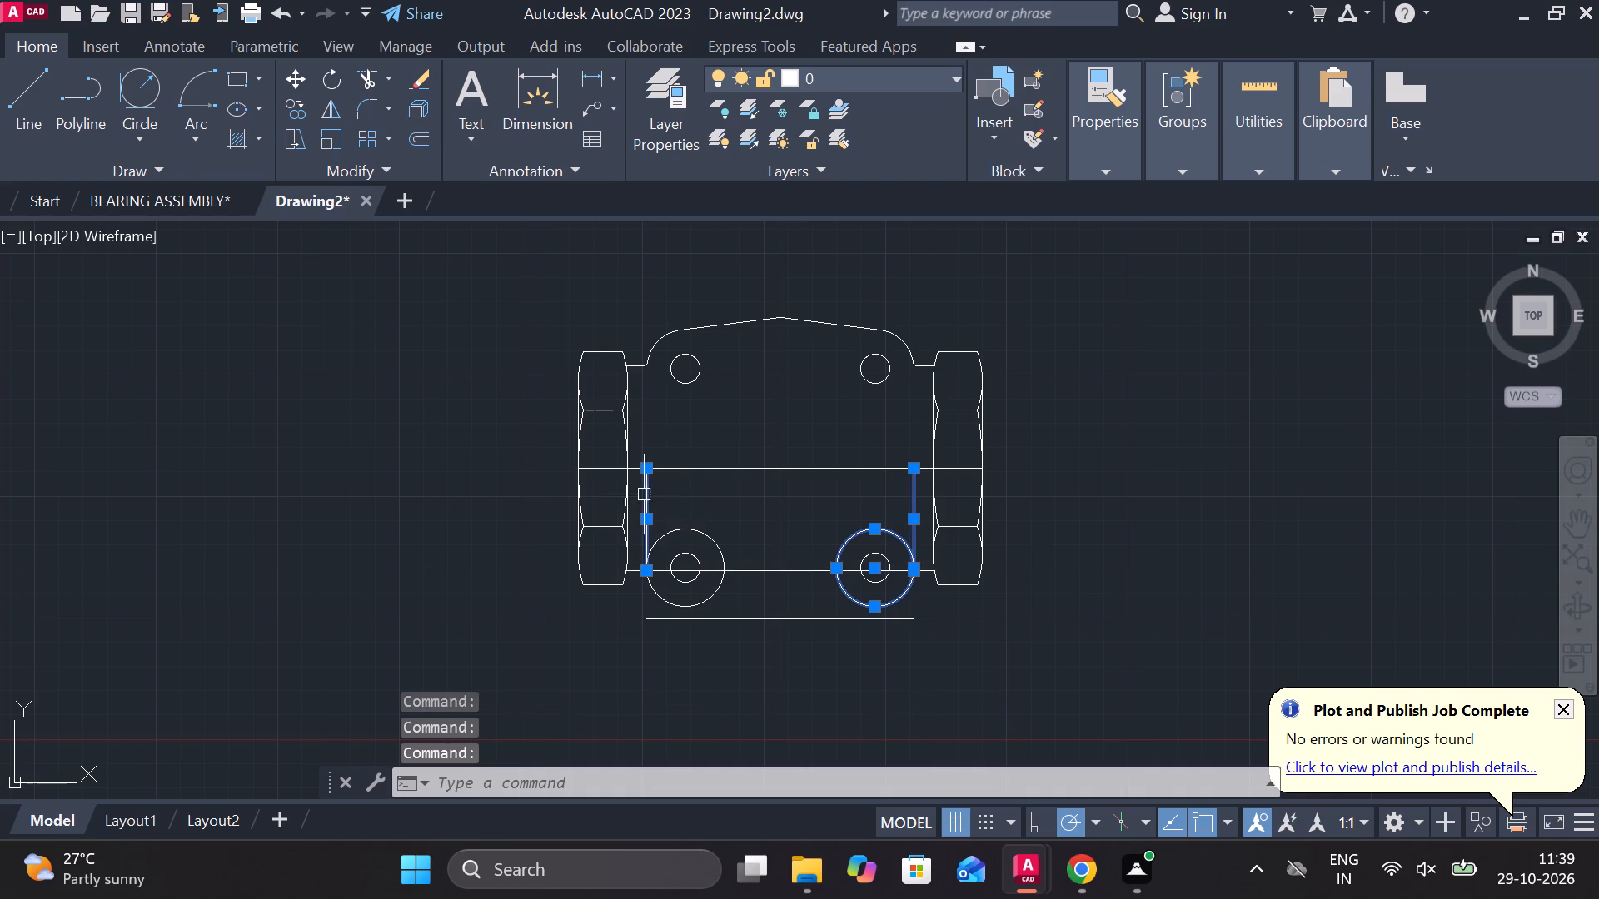
pyautogui.click(707, 534)
pyautogui.write('E')
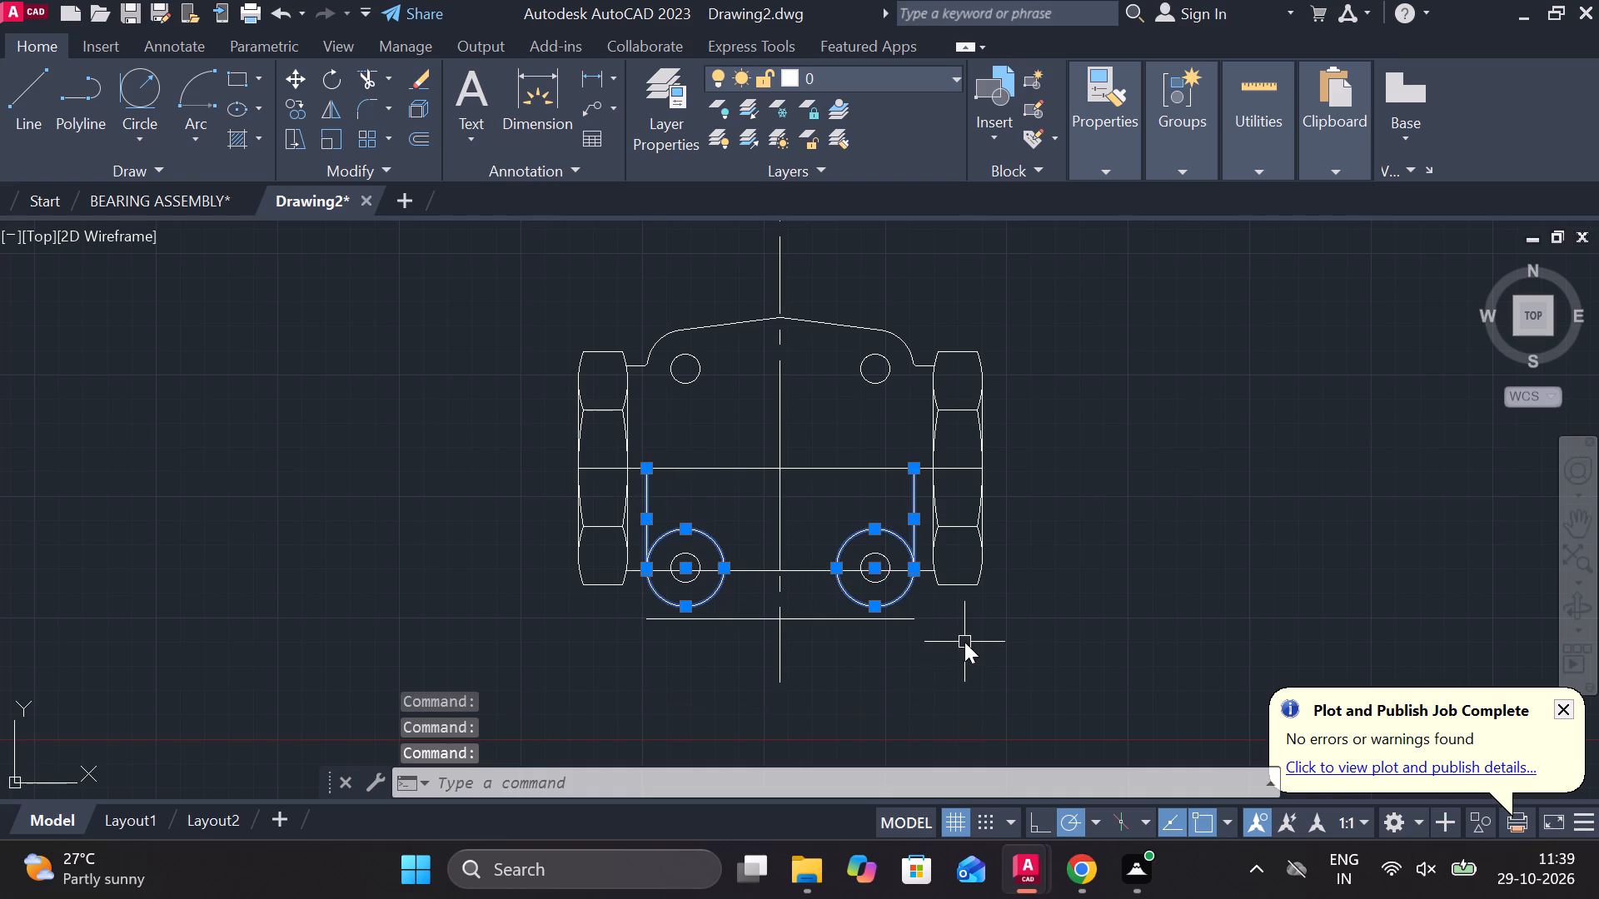
pyautogui.press('space')
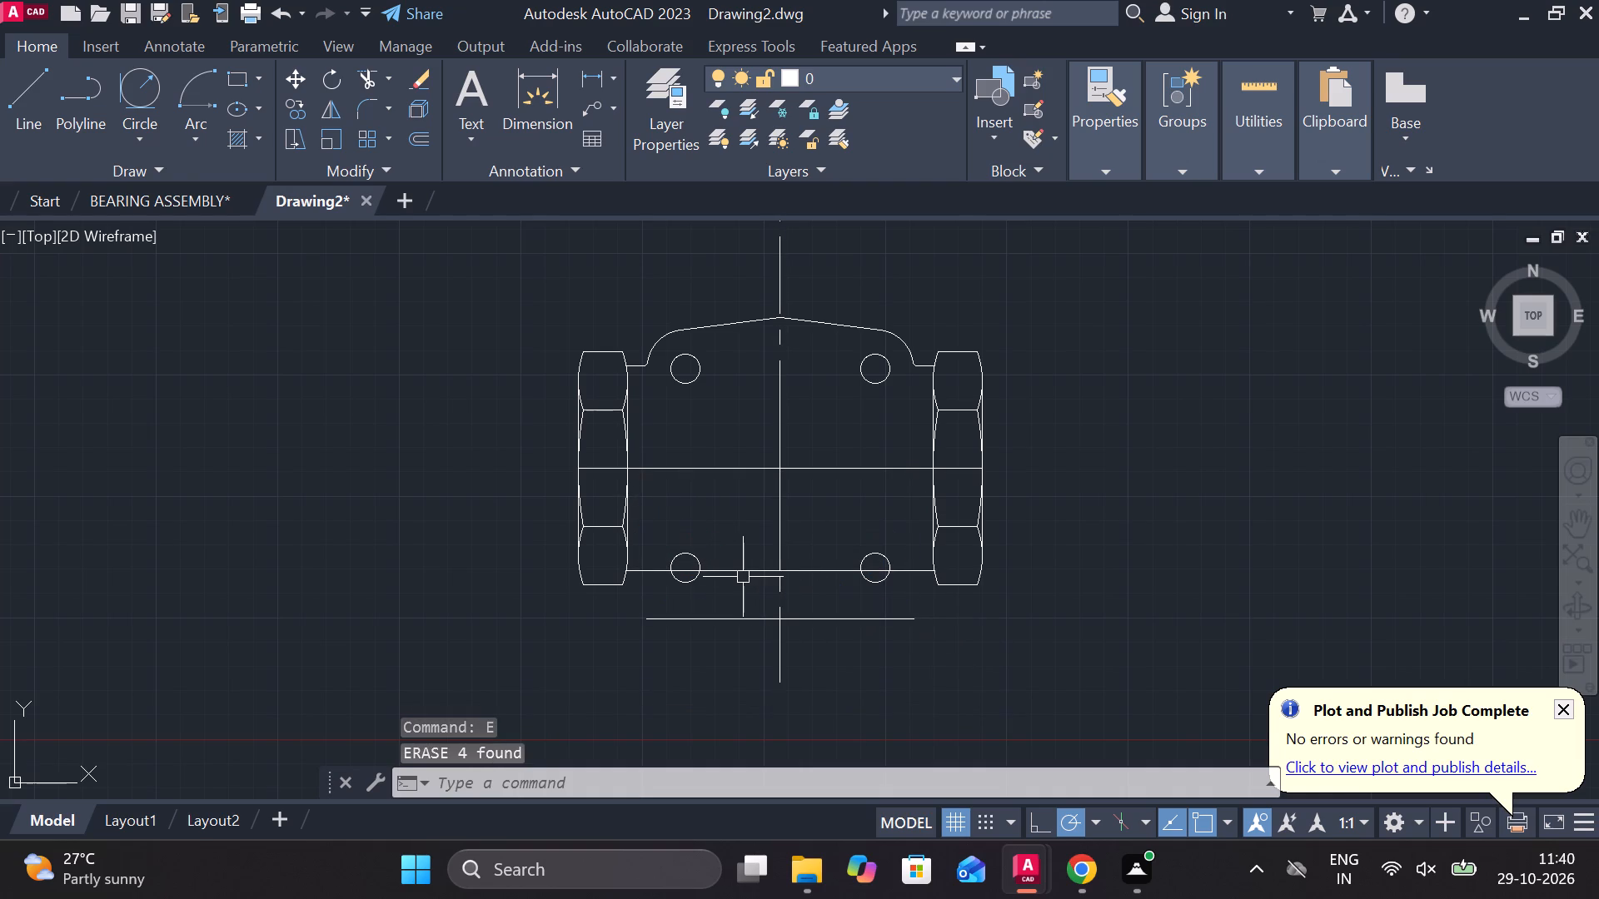
# Erase the body's bottom horizontal edge, the lower offset line, and the solid vertical line lying over the centreline.
pyautogui.click(742, 577)
pyautogui.write('E')
pyautogui.press('space')
pyautogui.click(846, 622)
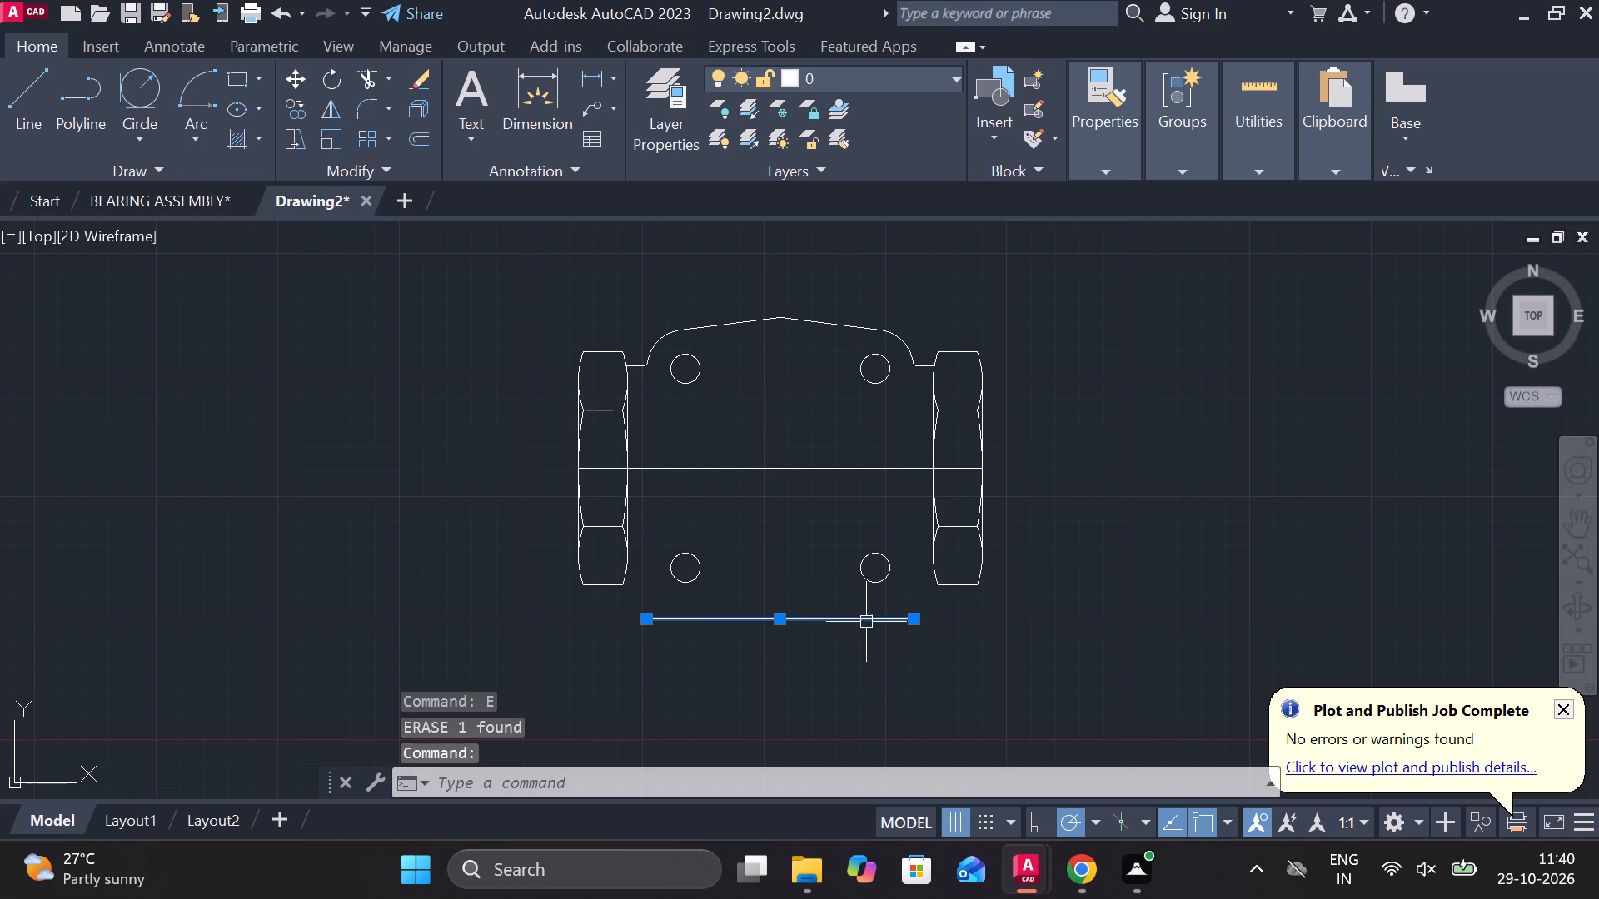
pyautogui.press('e')
pyautogui.press('space')
pyautogui.click(783, 529)
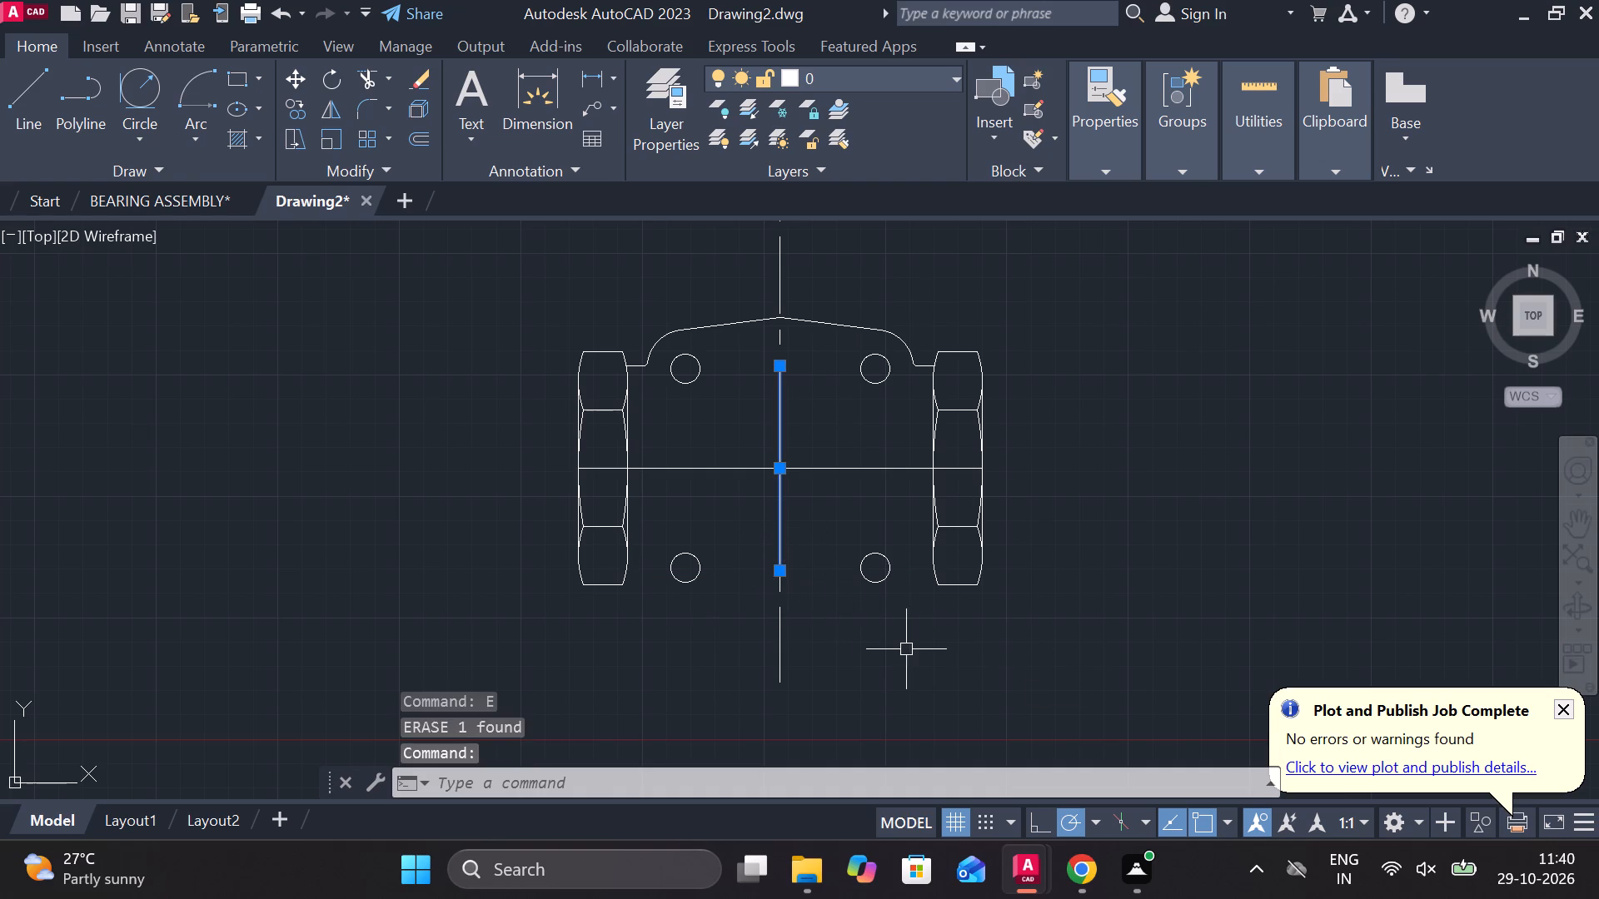
pyautogui.press('e')
pyautogui.press('space')
# Mirror the body's upper outline, including arcs, fillets, sloped lines and short horizontals, about the horizontal centre line, keeping the original.
pyautogui.click(864, 335)
pyautogui.click(842, 330)
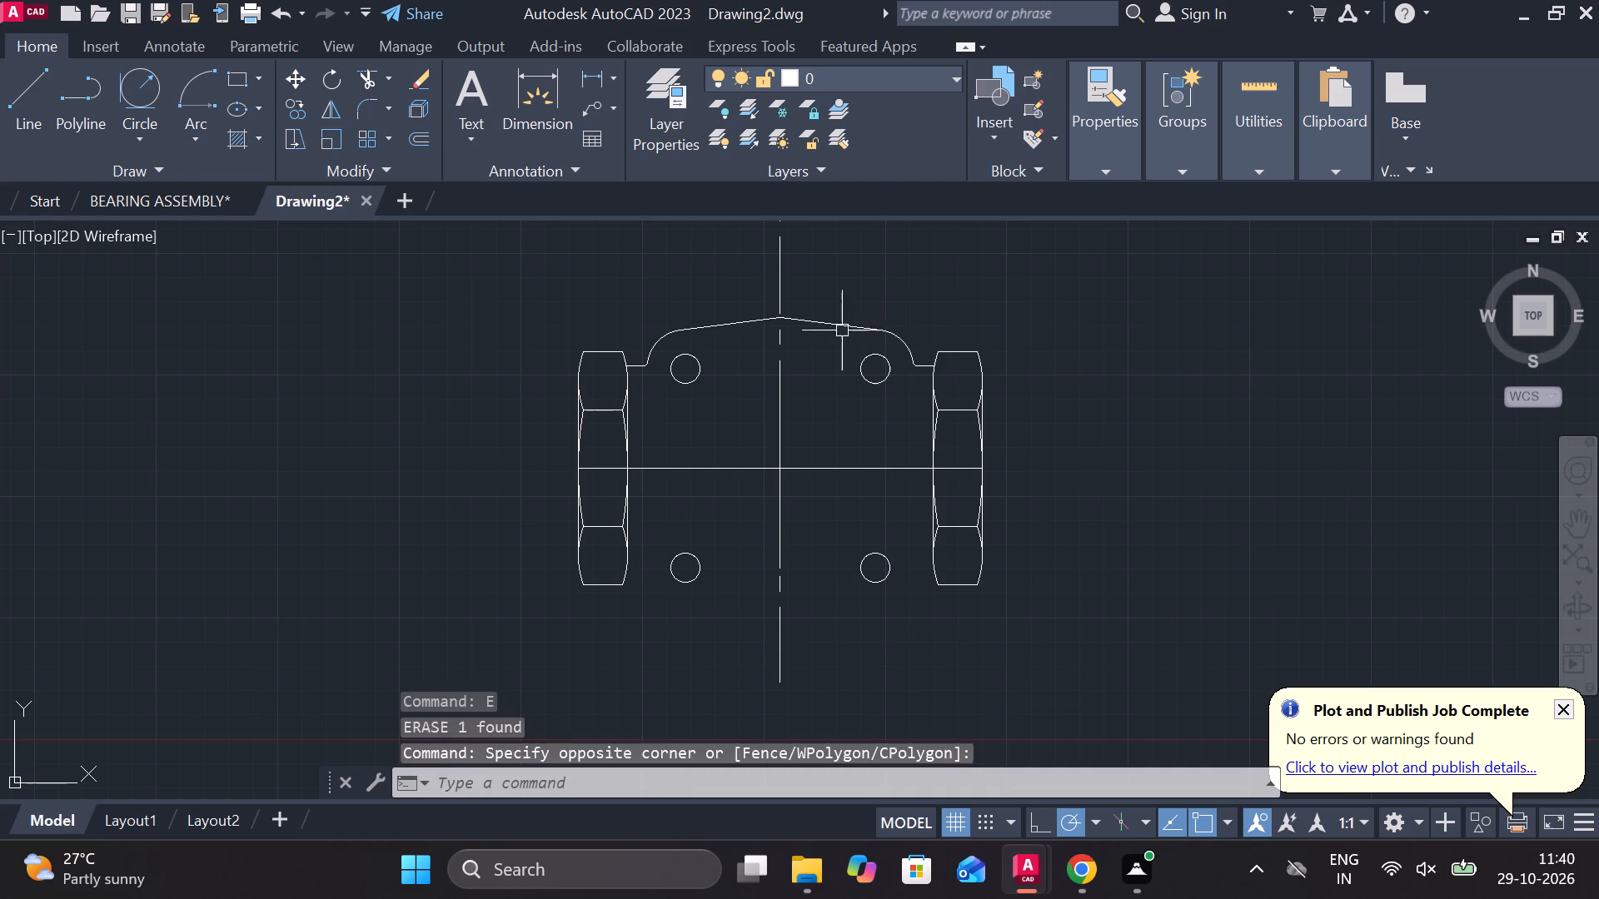
pyautogui.scroll(3, 924, 371)
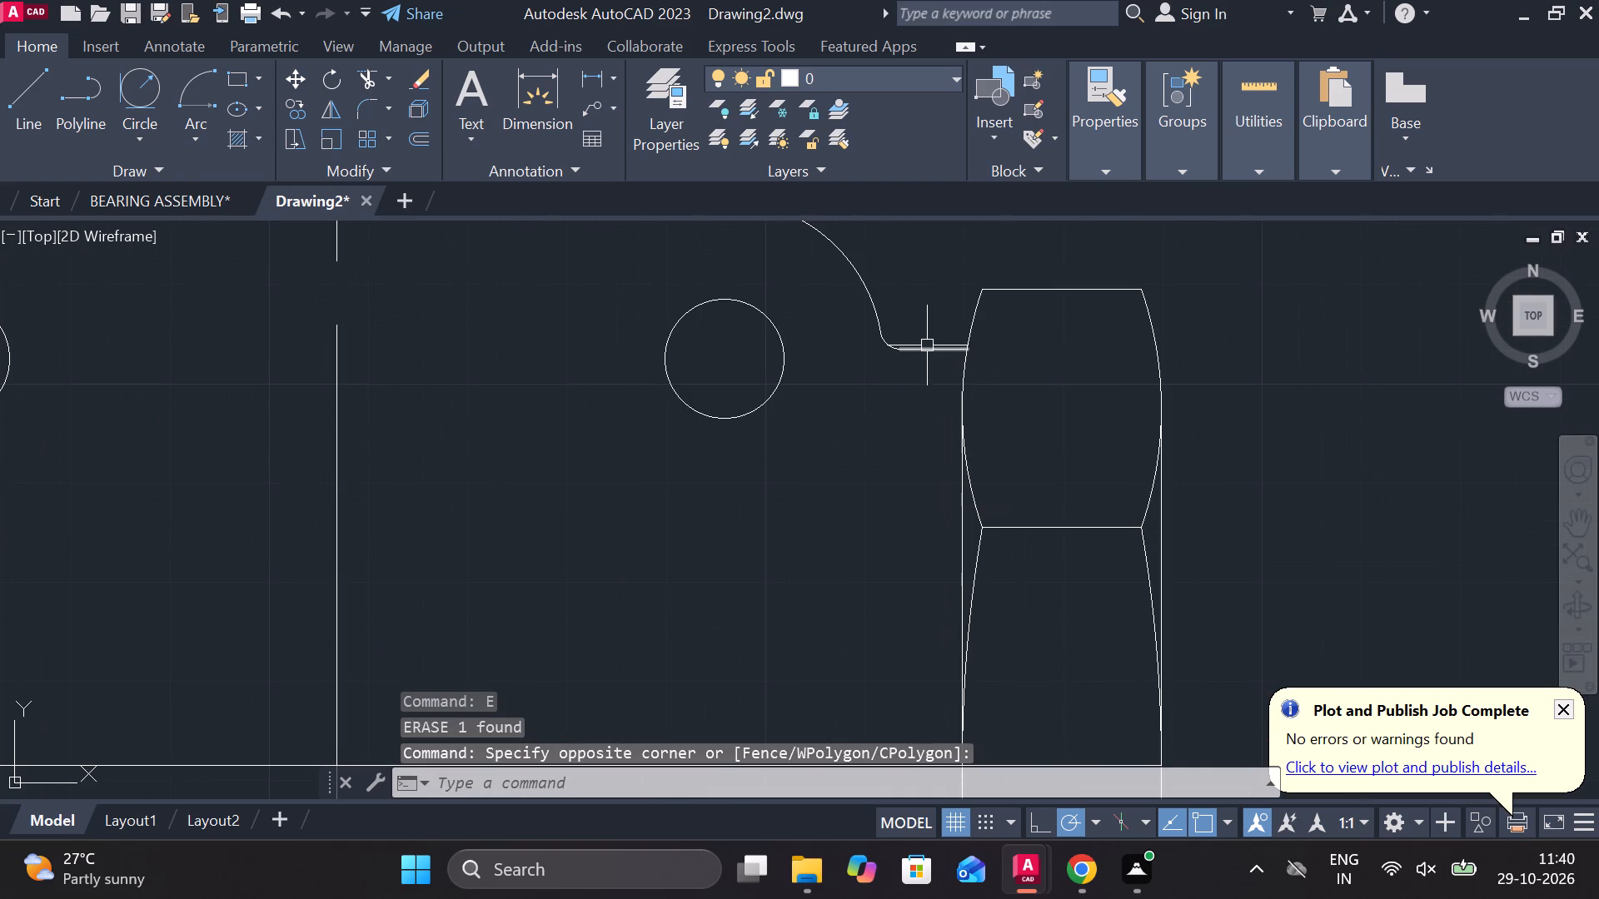
pyautogui.click(924, 350)
pyautogui.click(899, 344)
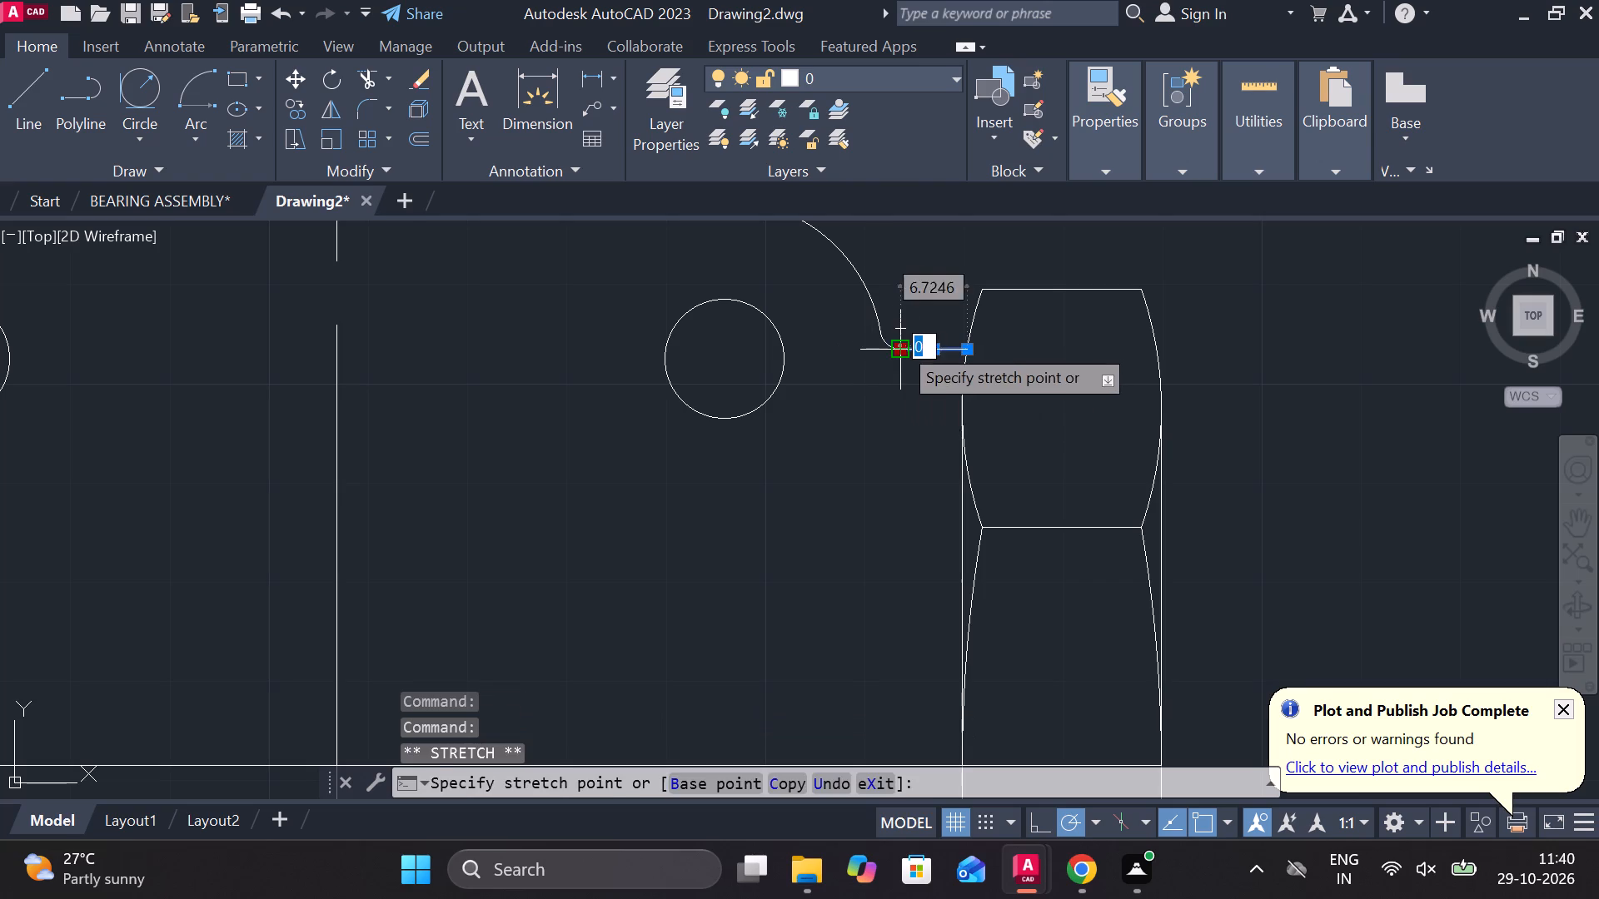
pyautogui.press('Escape')
pyautogui.click(881, 342)
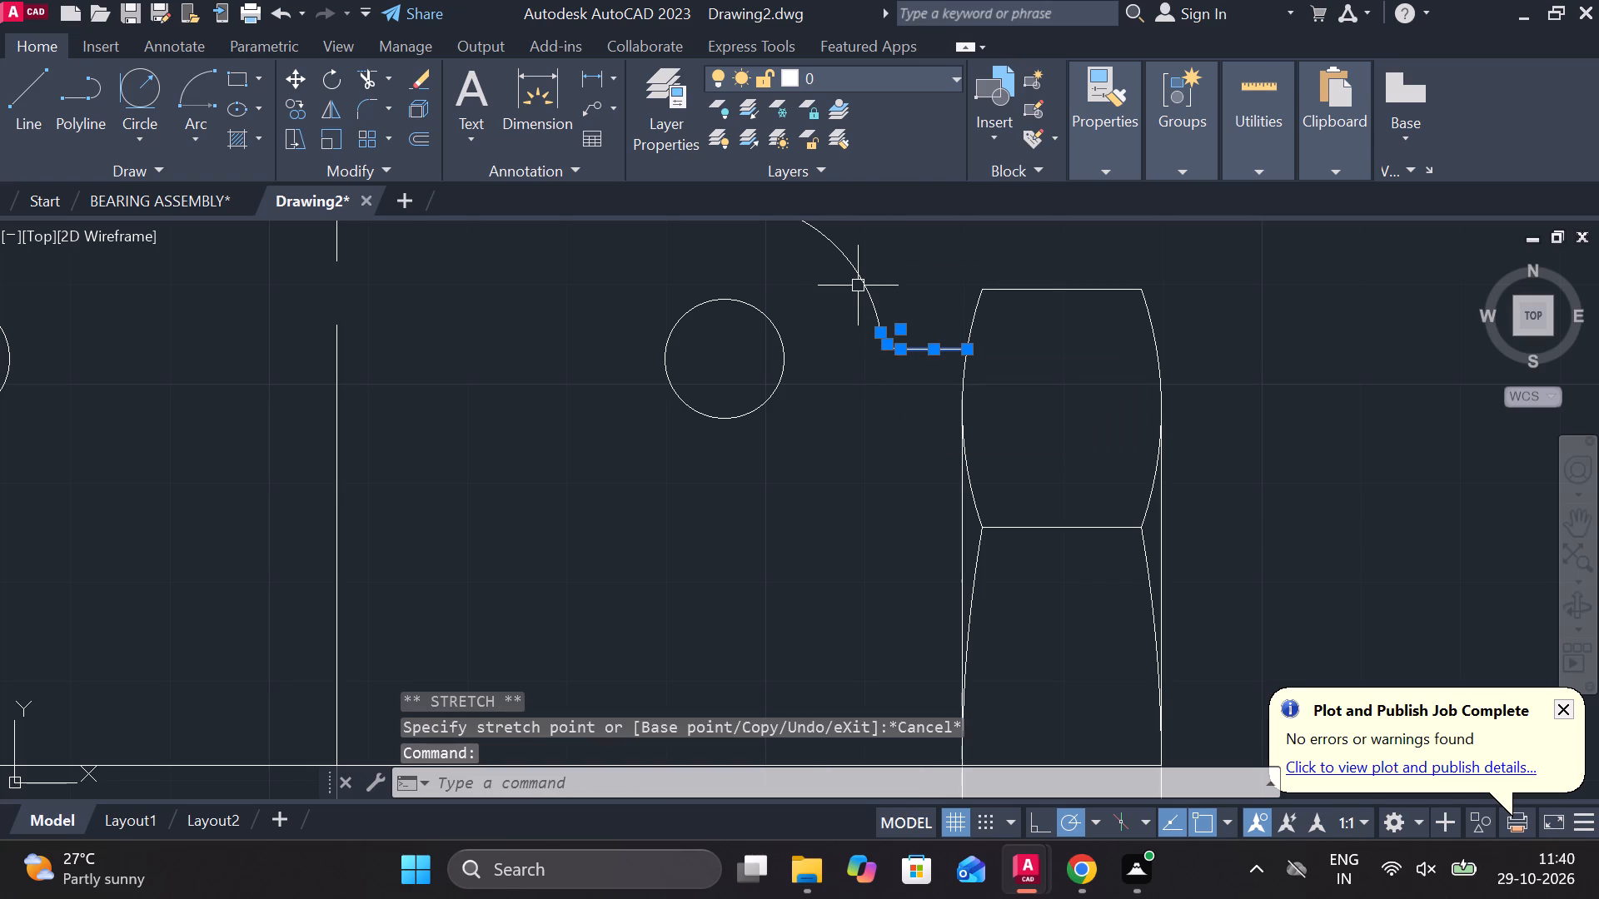
pyautogui.click(858, 286)
pyautogui.scroll(-3, 858, 286)
pyautogui.scroll(2, 706, 257)
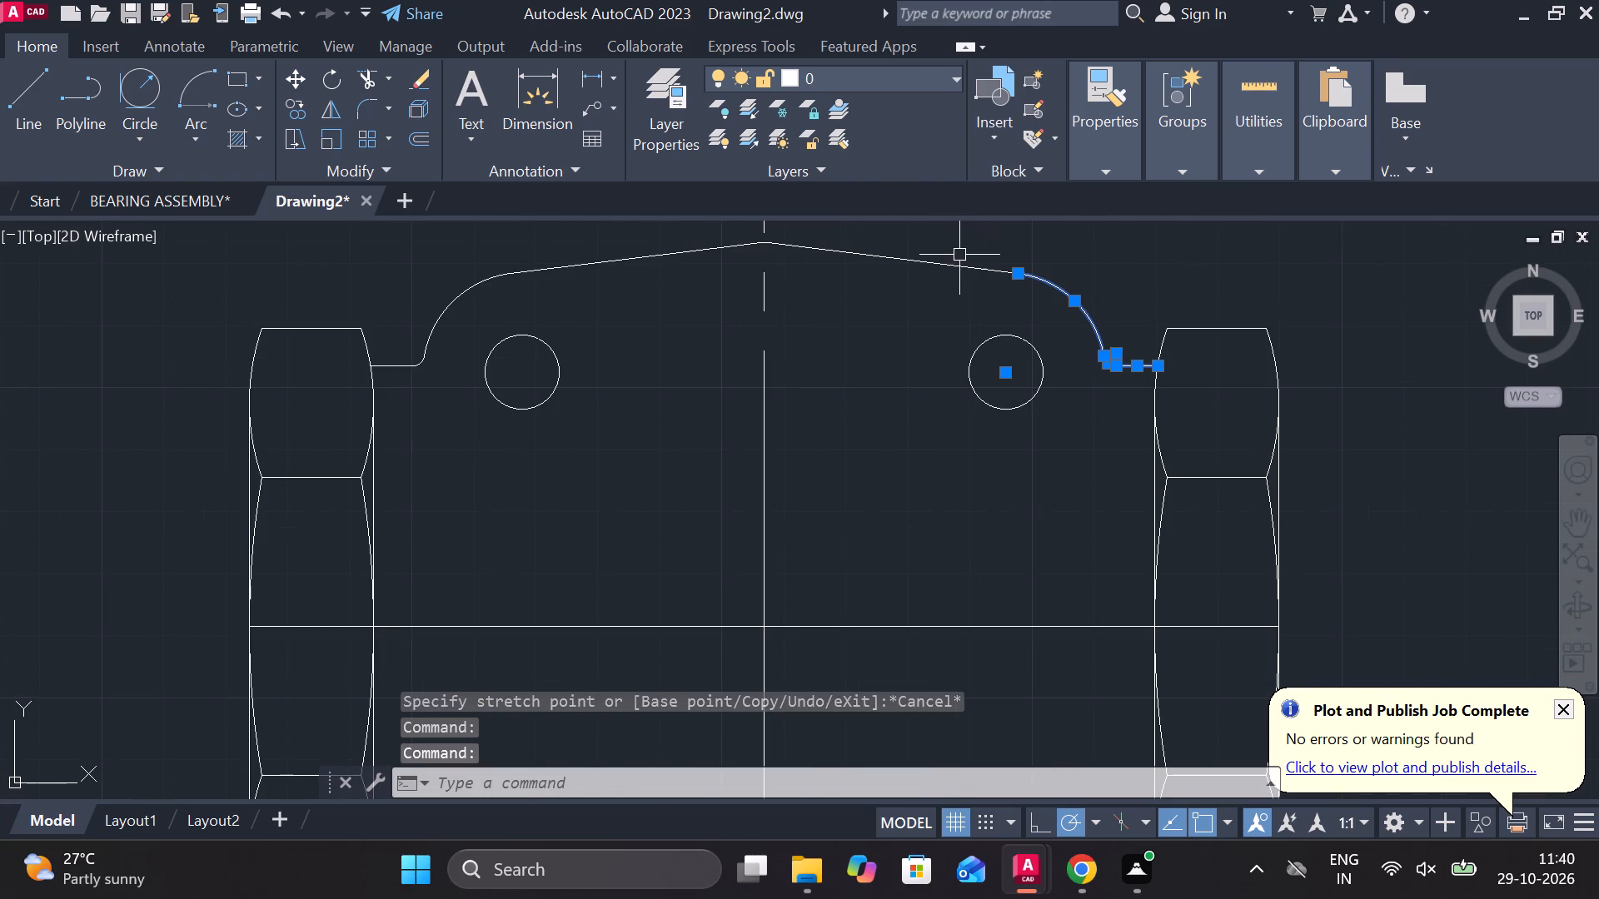
pyautogui.click(954, 264)
pyautogui.moveTo(903, 302); pyautogui.dragTo(1039, 398, button='middle')
pyautogui.scroll(3, 940, 332)
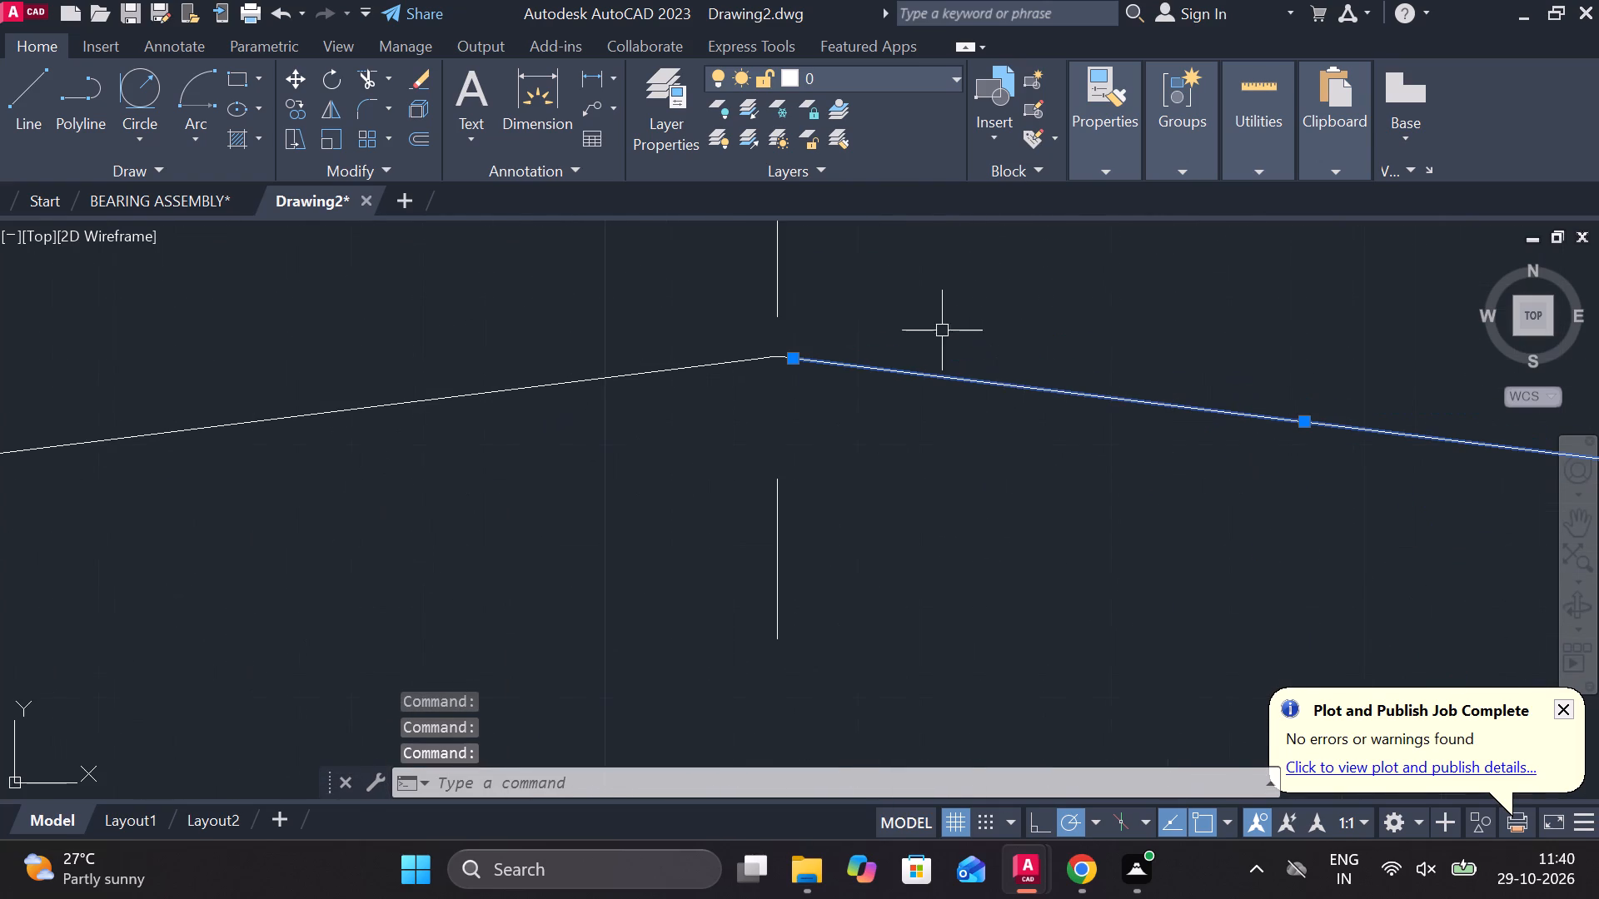
pyautogui.scroll(3, 767, 365)
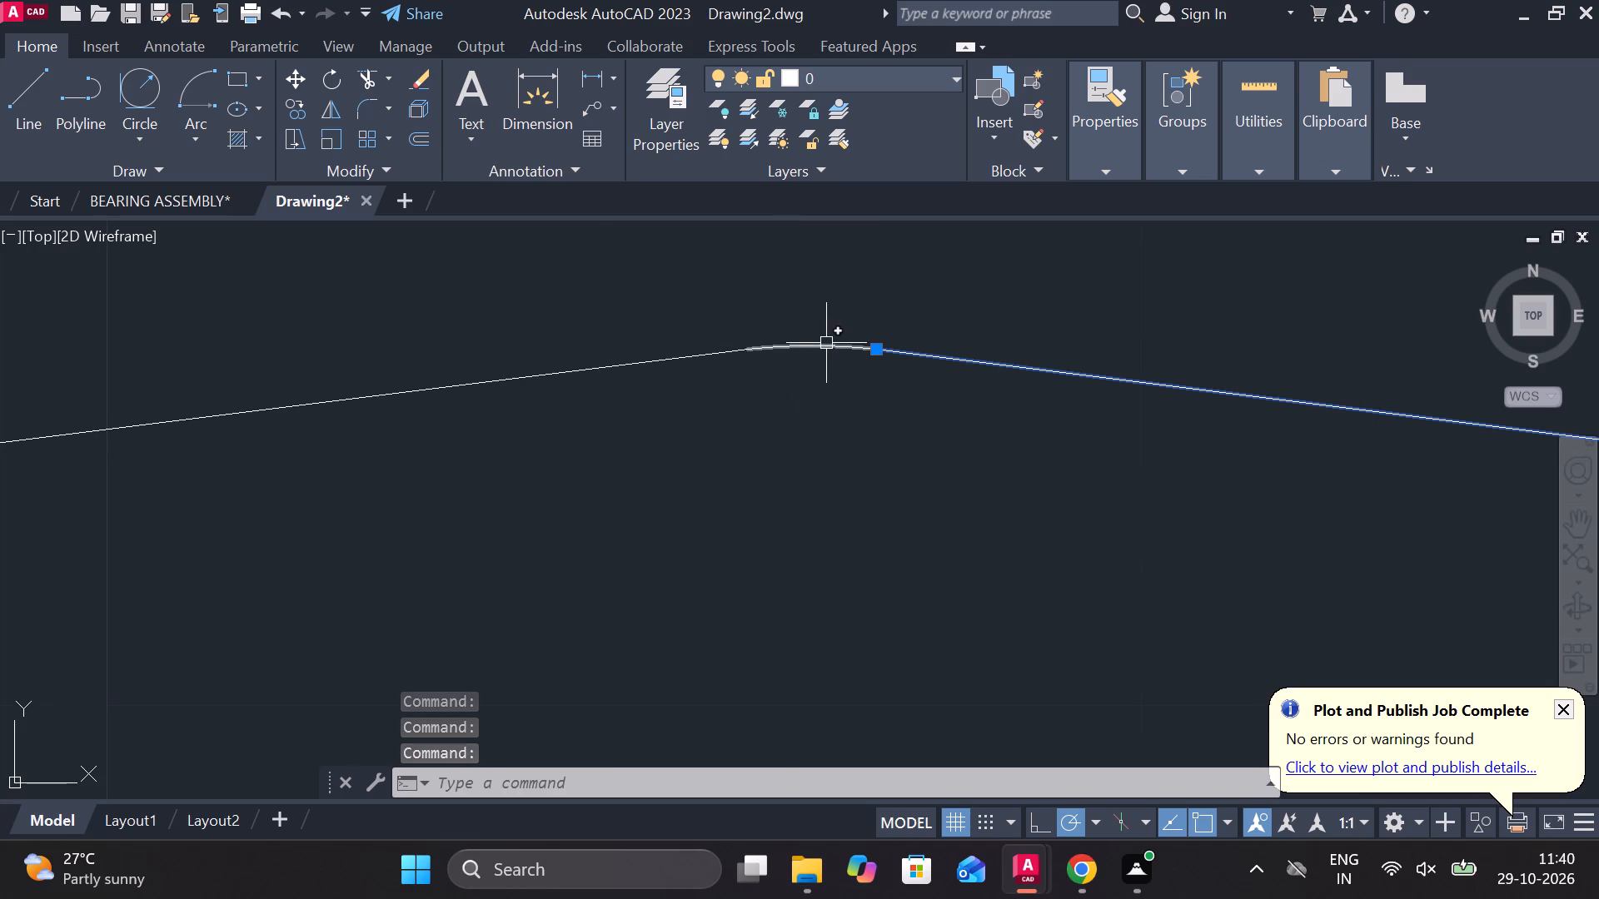
pyautogui.click(826, 345)
pyautogui.click(659, 365)
pyautogui.scroll(-8, 665, 371)
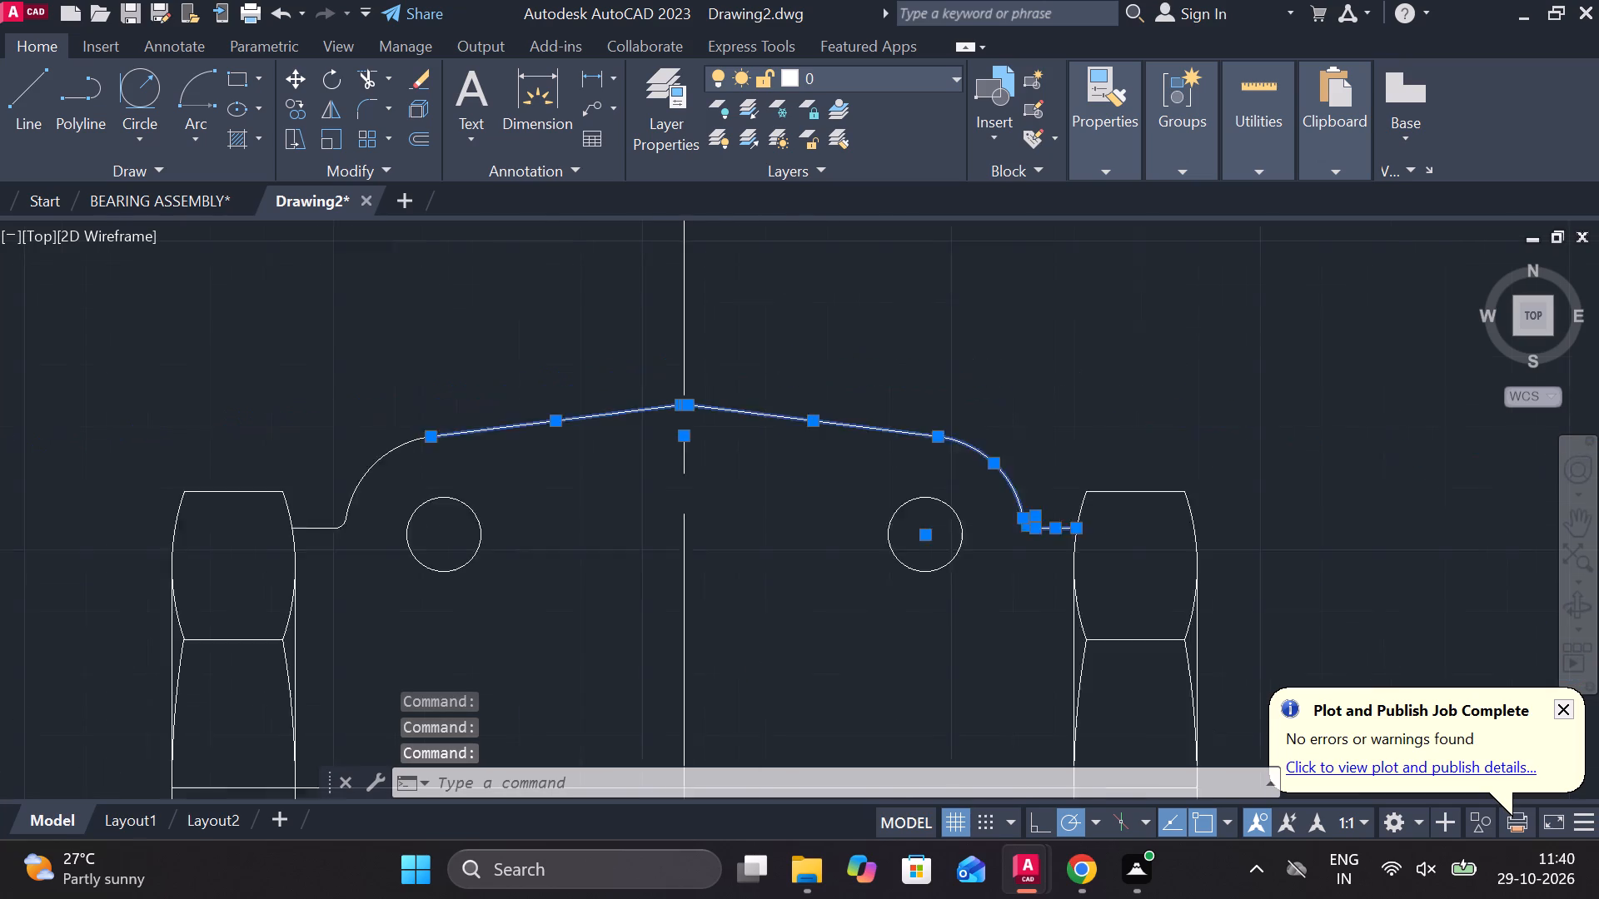
pyautogui.moveTo(613, 452); pyautogui.dragTo(792, 387, button='middle')
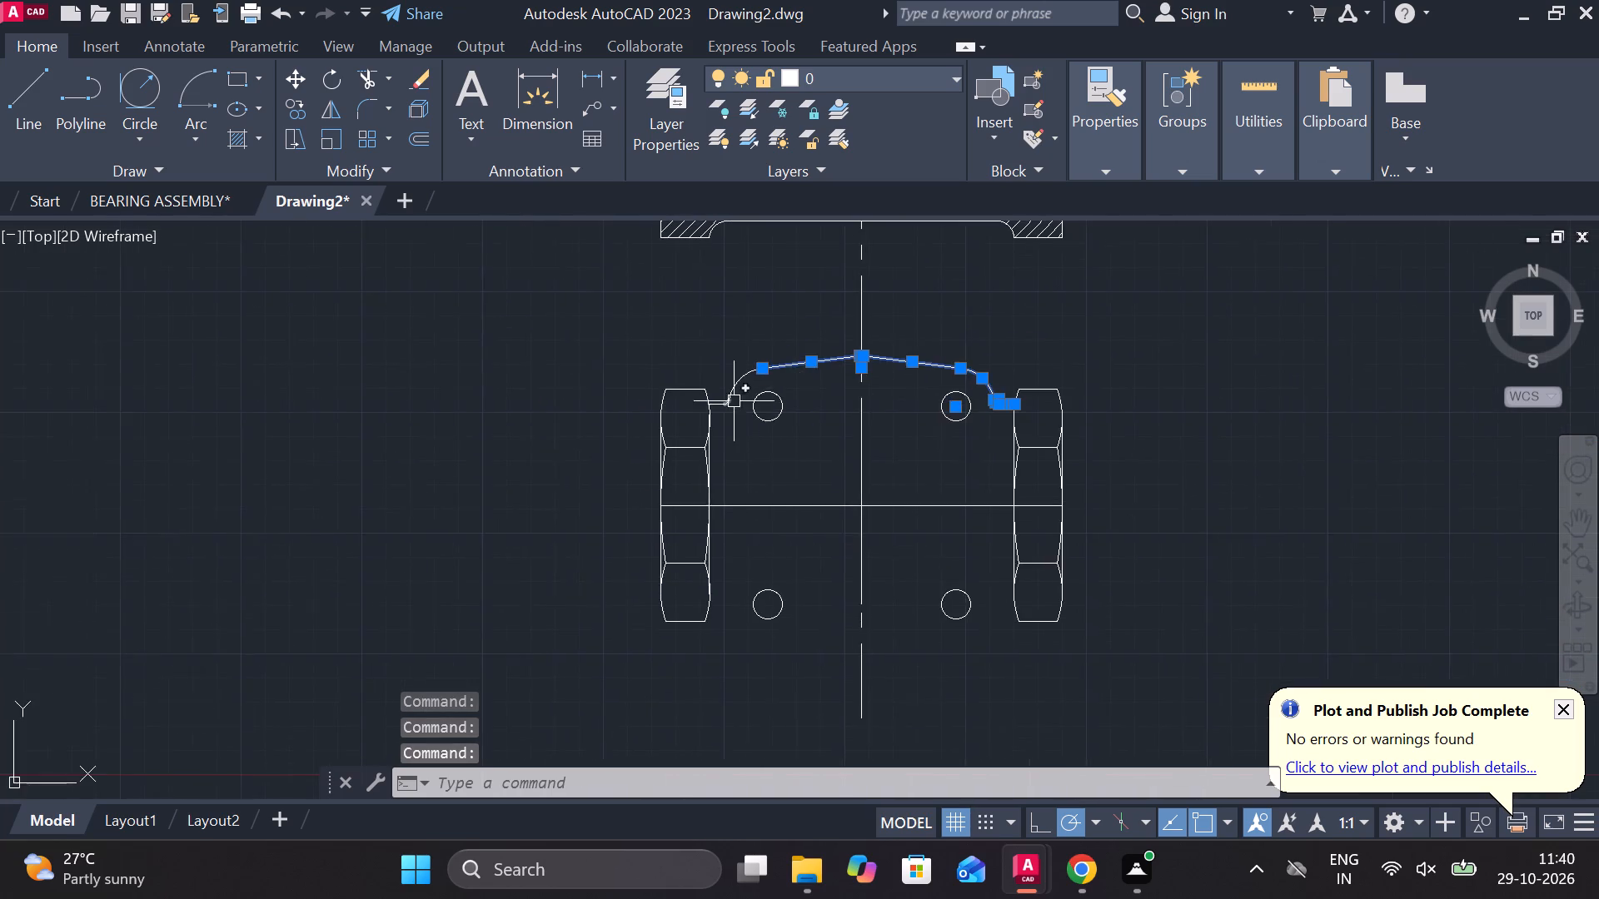
pyautogui.scroll(4, 732, 395)
pyautogui.click(685, 457)
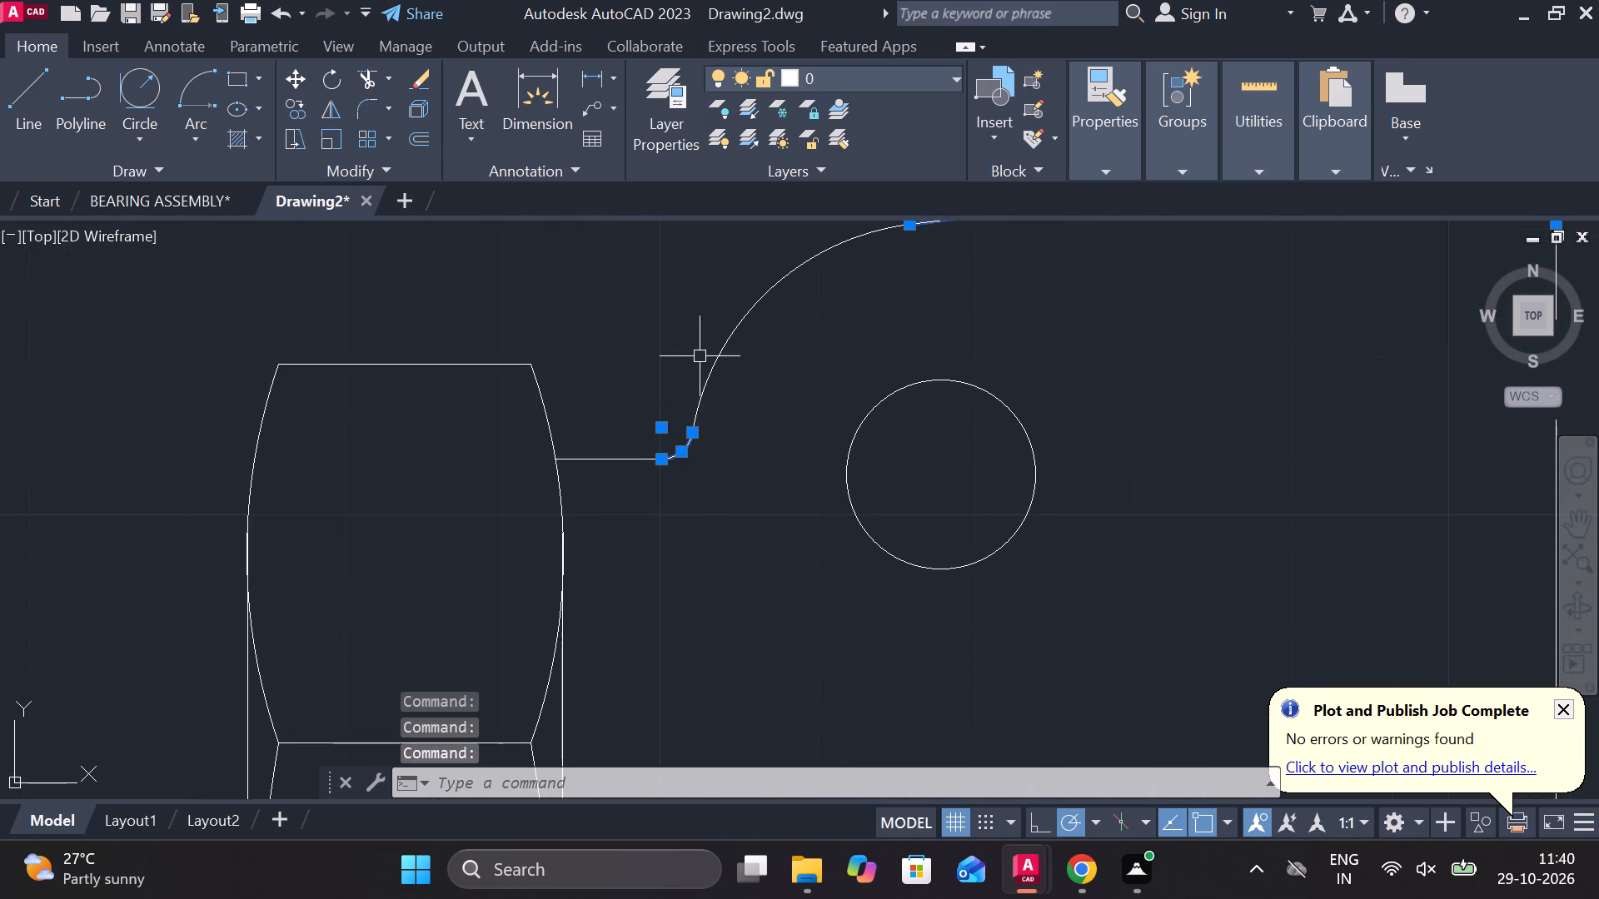
pyautogui.click(727, 348)
pyautogui.click(602, 462)
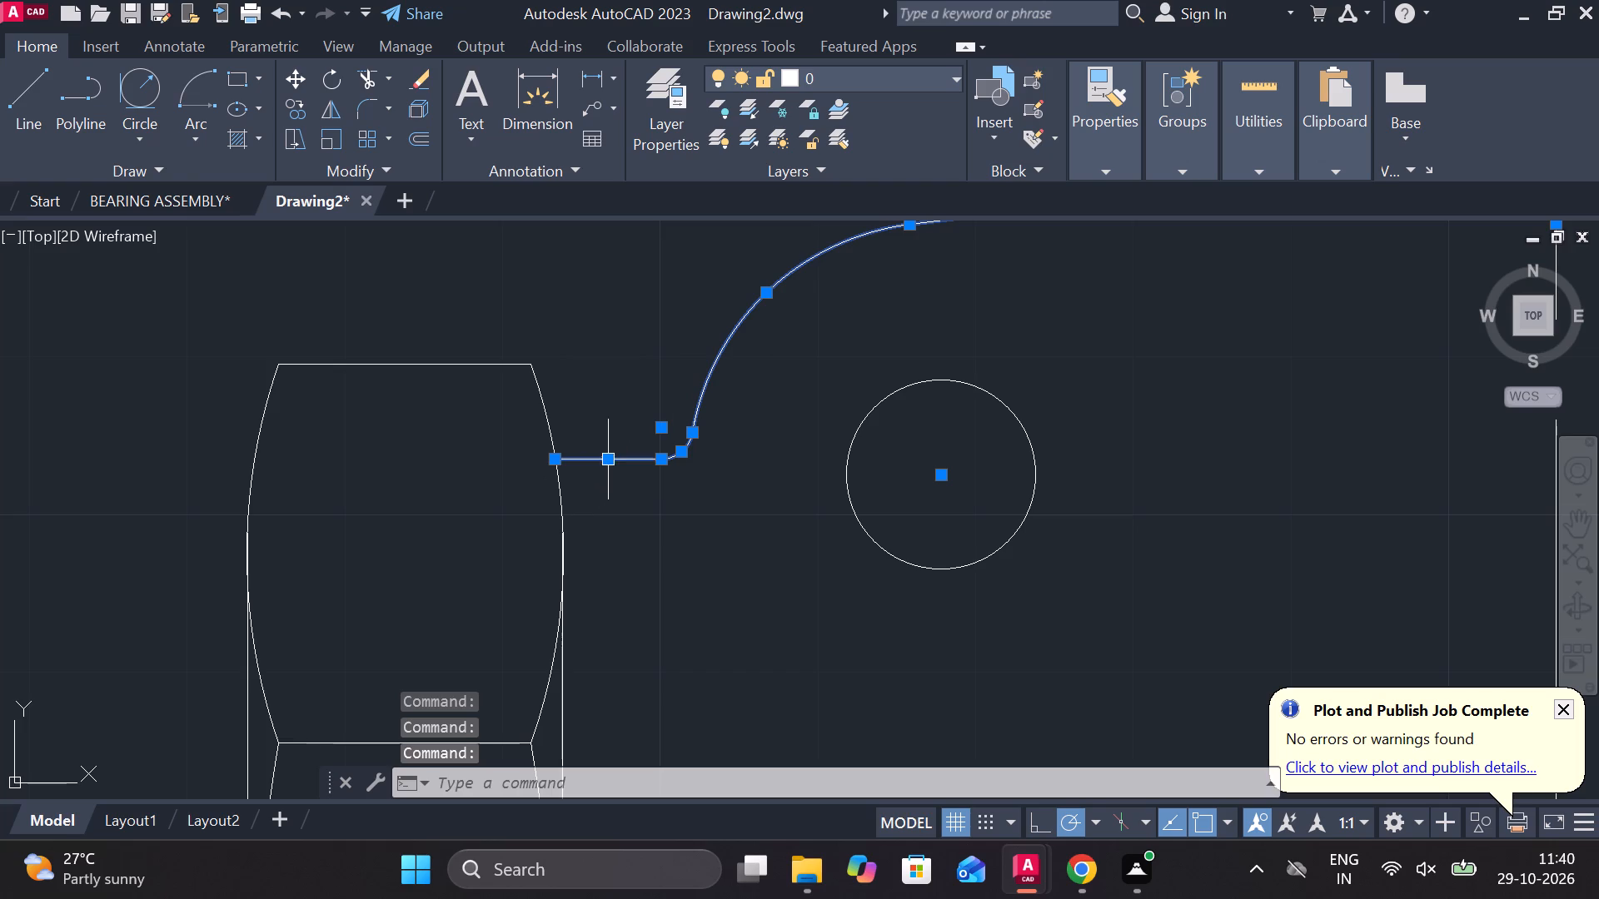
pyautogui.scroll(-2, 750, 446)
pyautogui.scroll(-1, 944, 432)
pyautogui.moveTo(878, 470); pyautogui.dragTo(550, 263, button='middle')
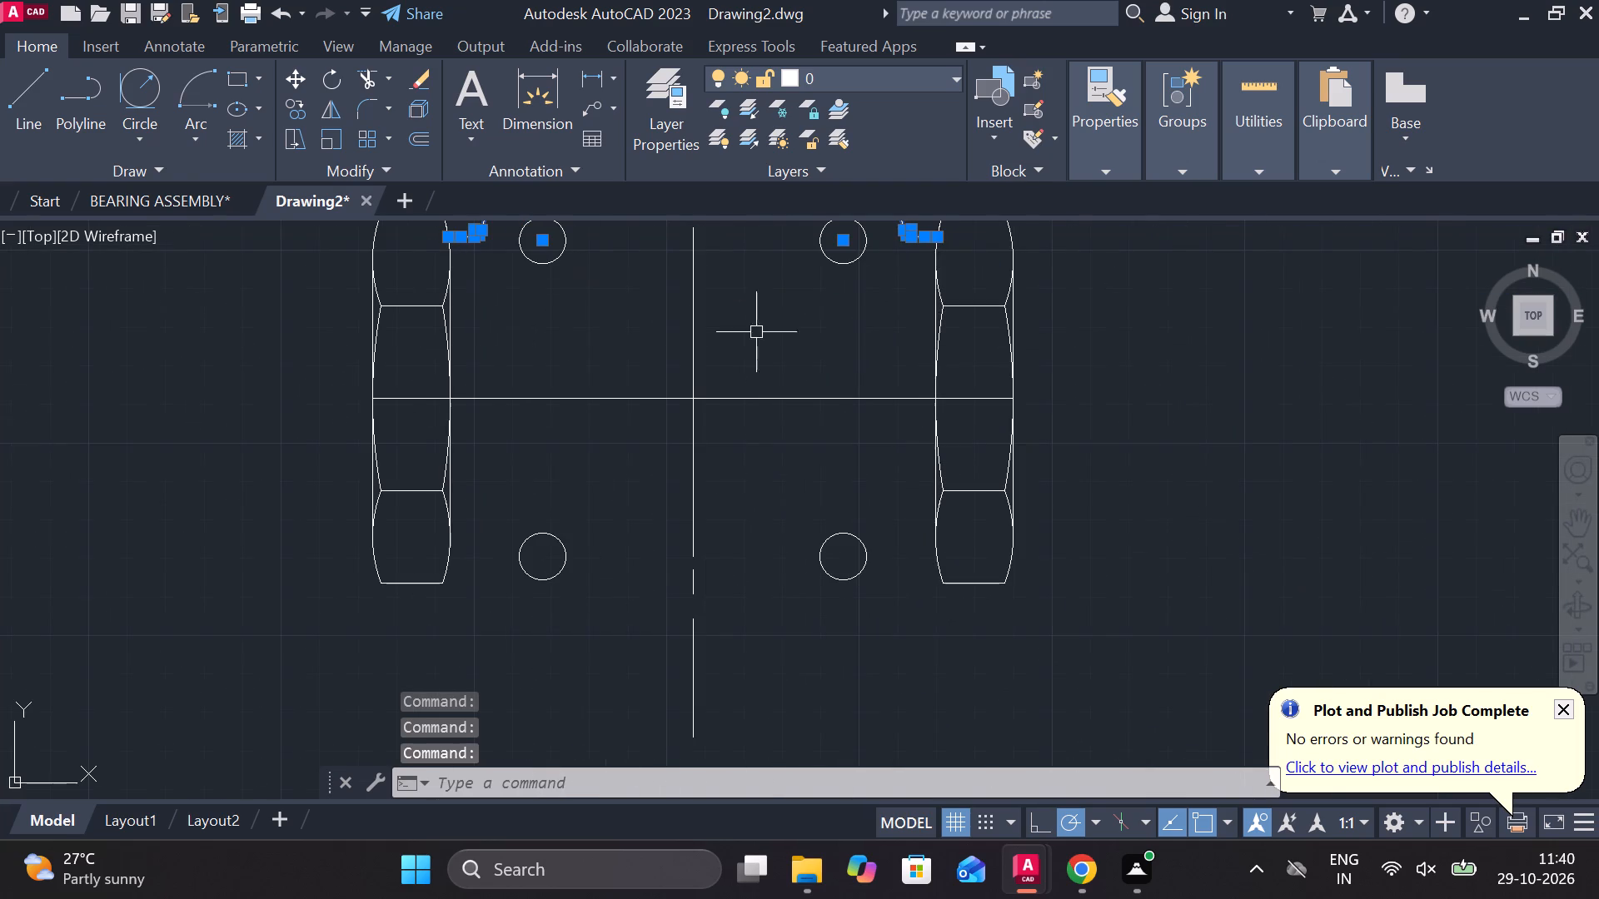
pyautogui.press('m')
pyautogui.press('i')
pyautogui.press('Return')
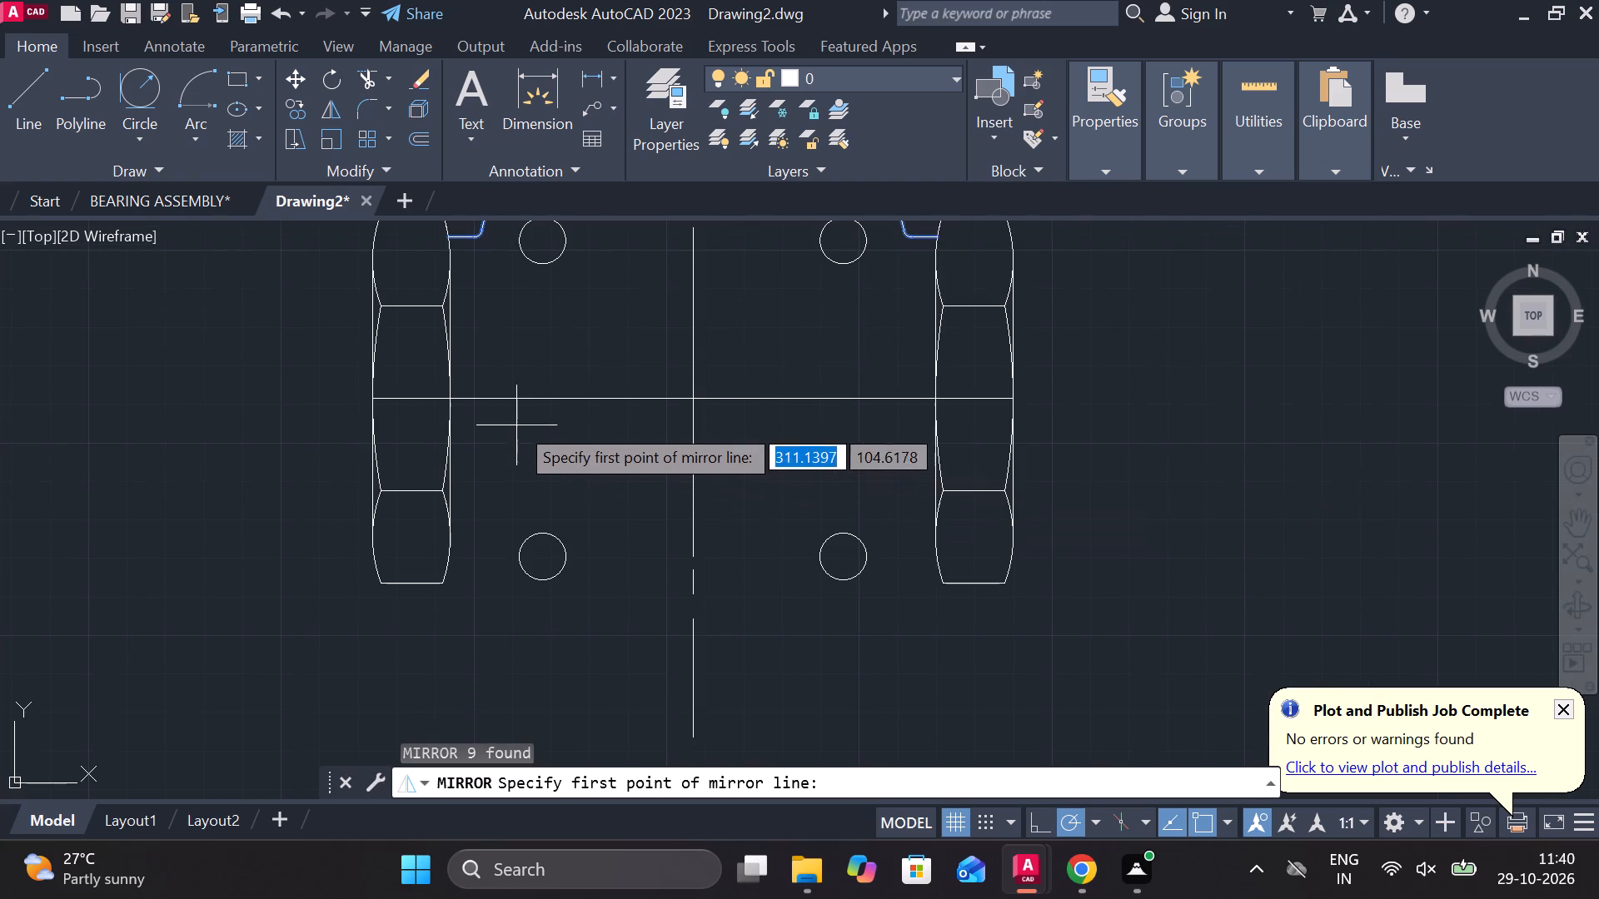
pyautogui.click(450, 404)
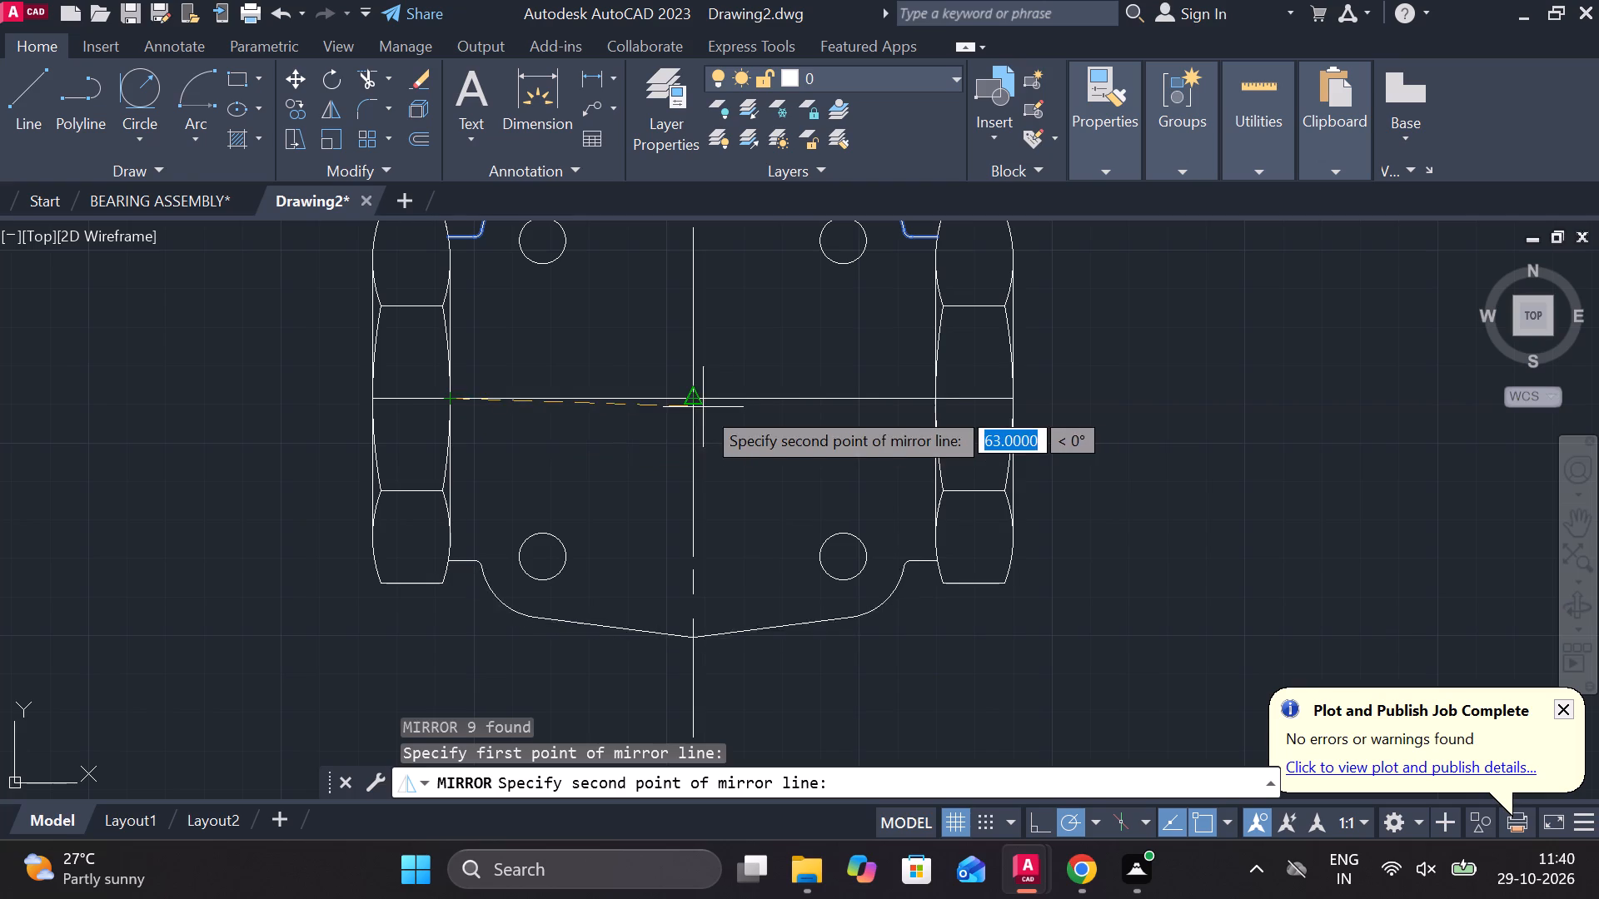
pyautogui.click(690, 400)
pyautogui.click(736, 482)
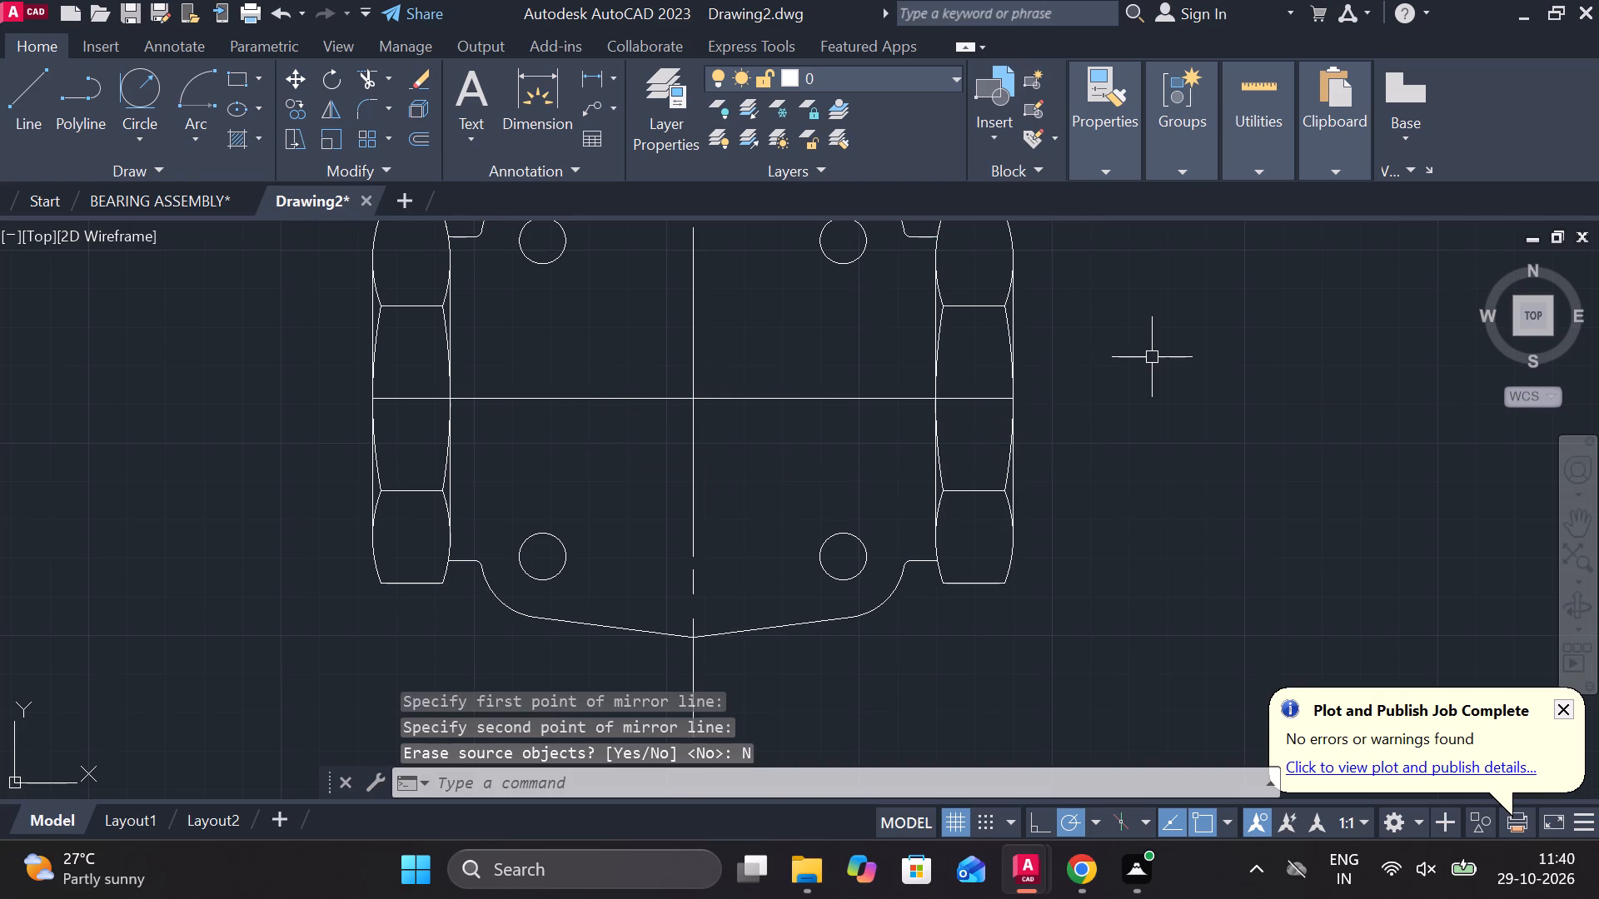
pyautogui.scroll(-1, 1161, 359)
pyautogui.moveTo(1132, 376); pyautogui.dragTo(1122, 388, button='middle')
pyautogui.press('Escape')
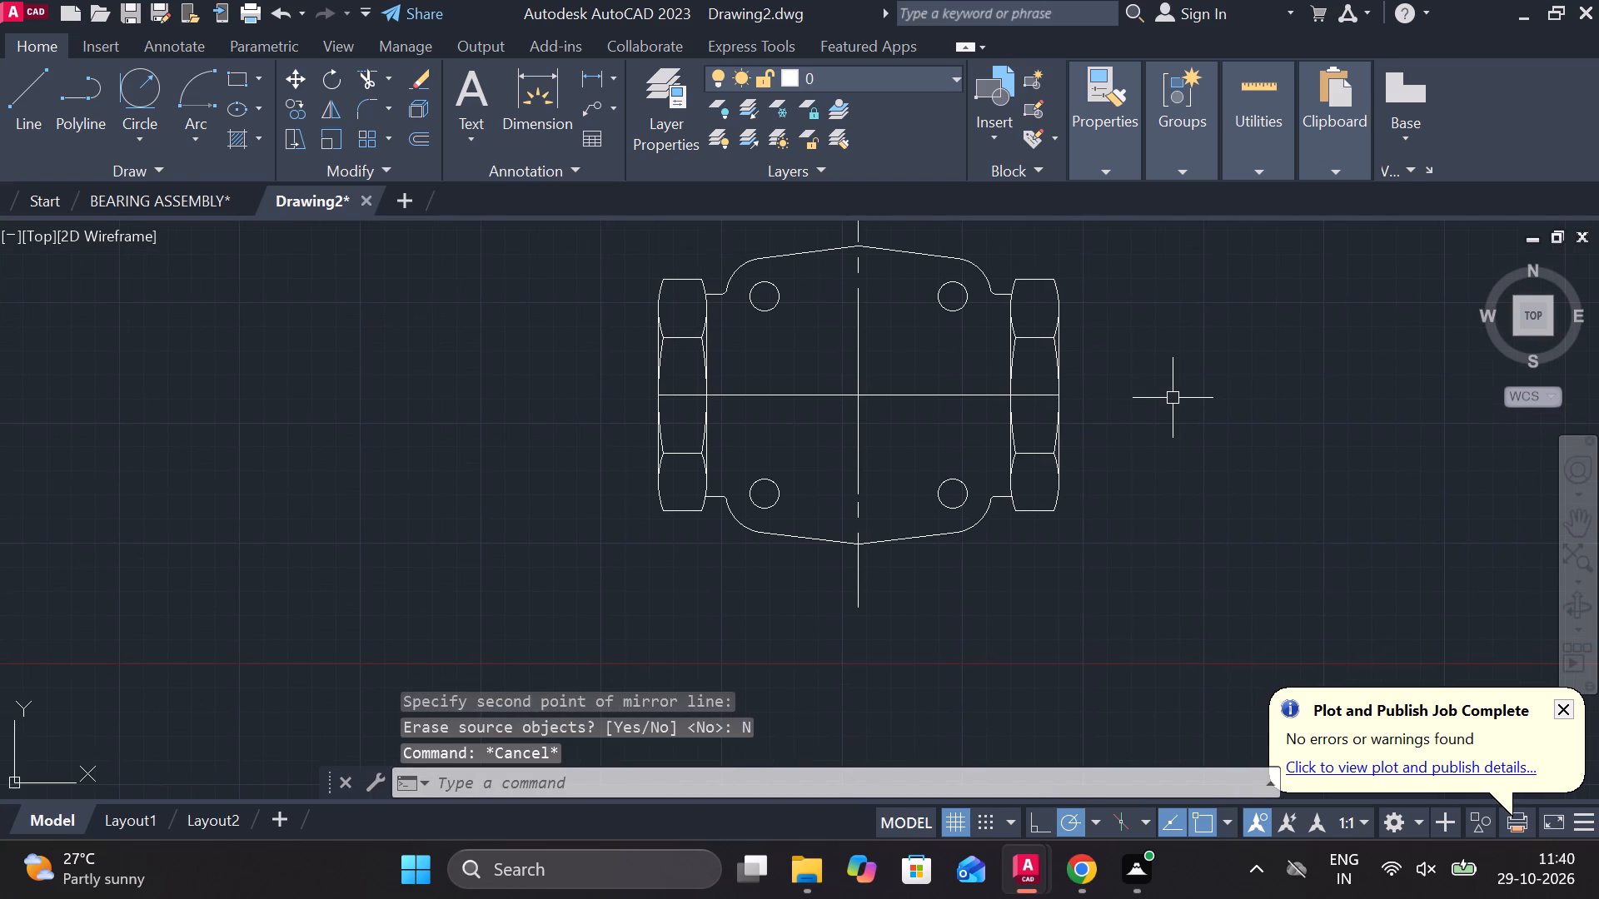
# Draw an 82 diameter circle centred where the body's vertical and horizontal centre lines cross.
pyautogui.write('C')
pyautogui.press('space')
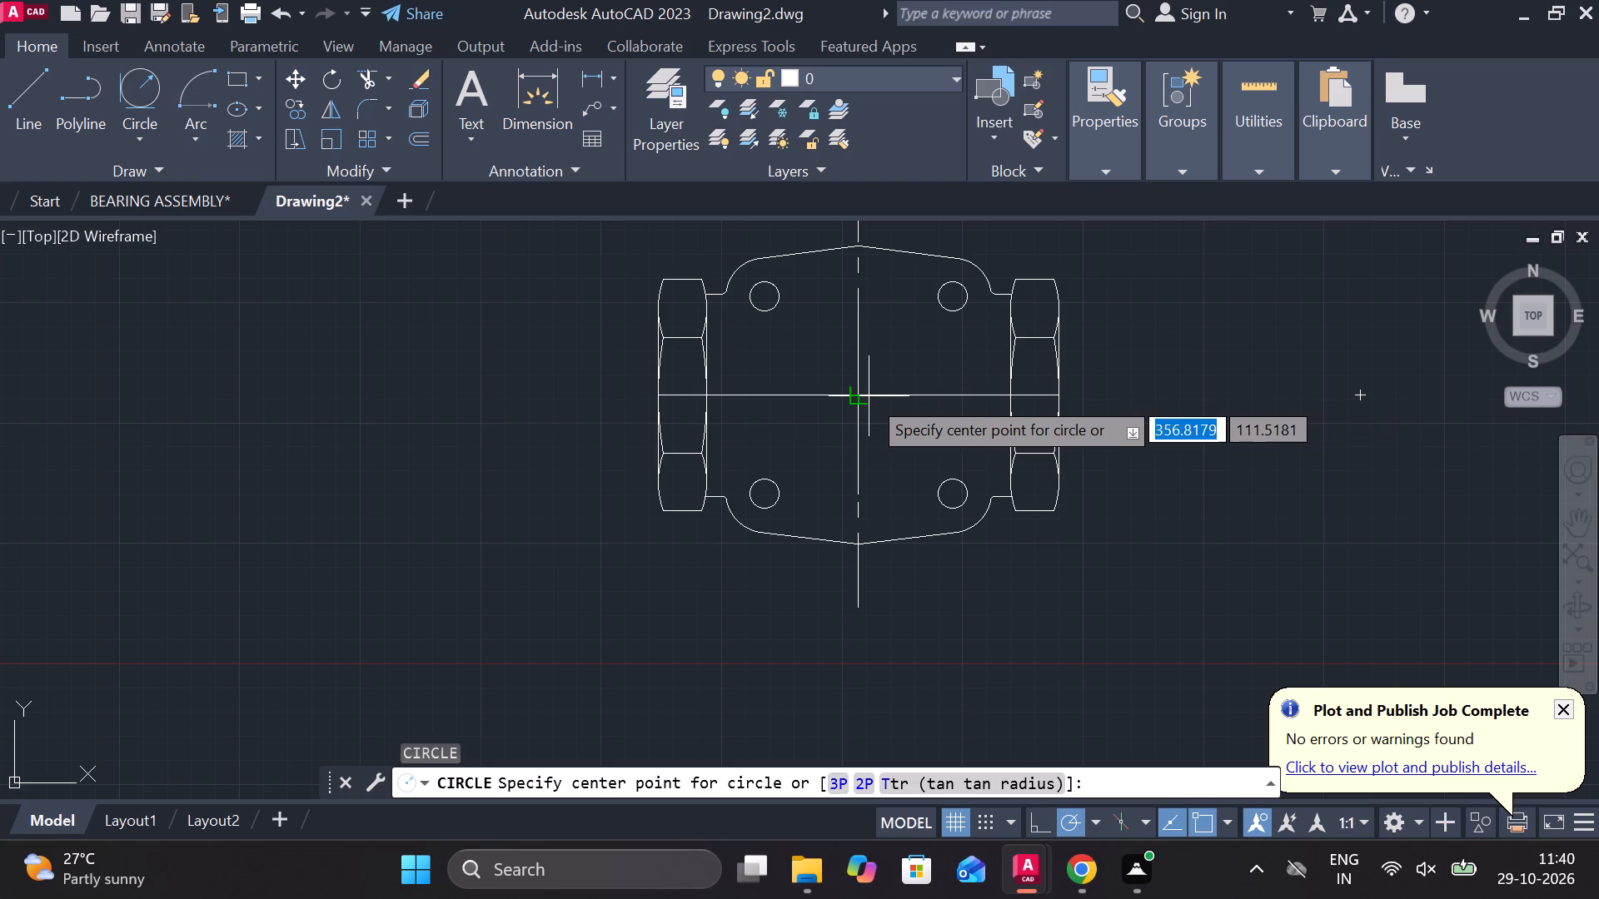
pyautogui.doubleClick(856, 400)
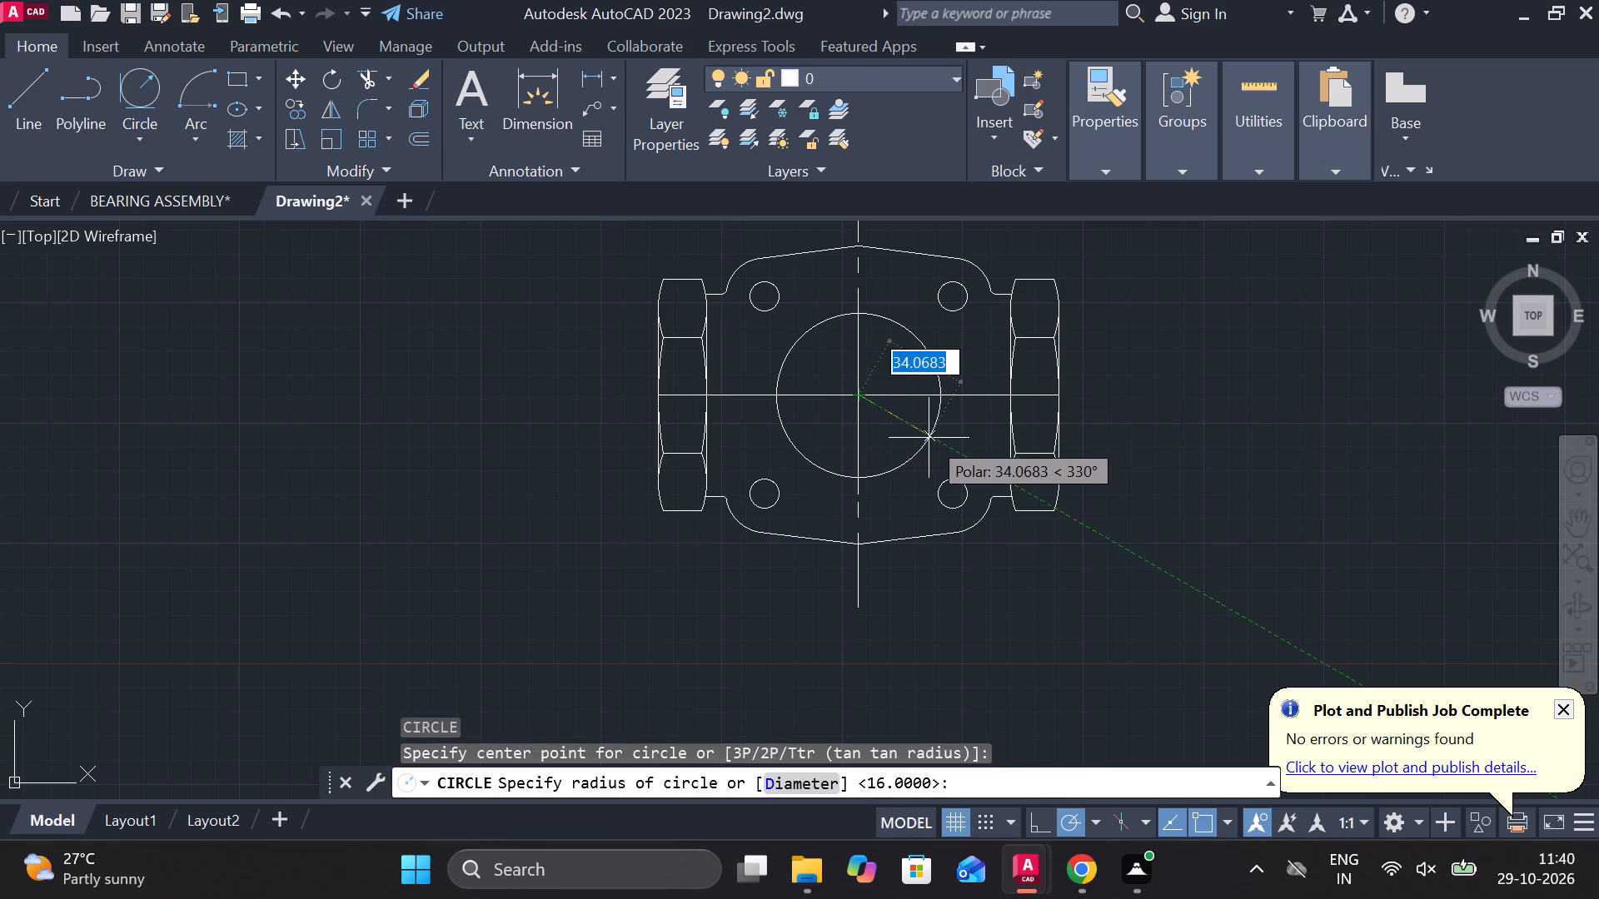
pyautogui.write('D')
pyautogui.press('space')
pyautogui.press('8')
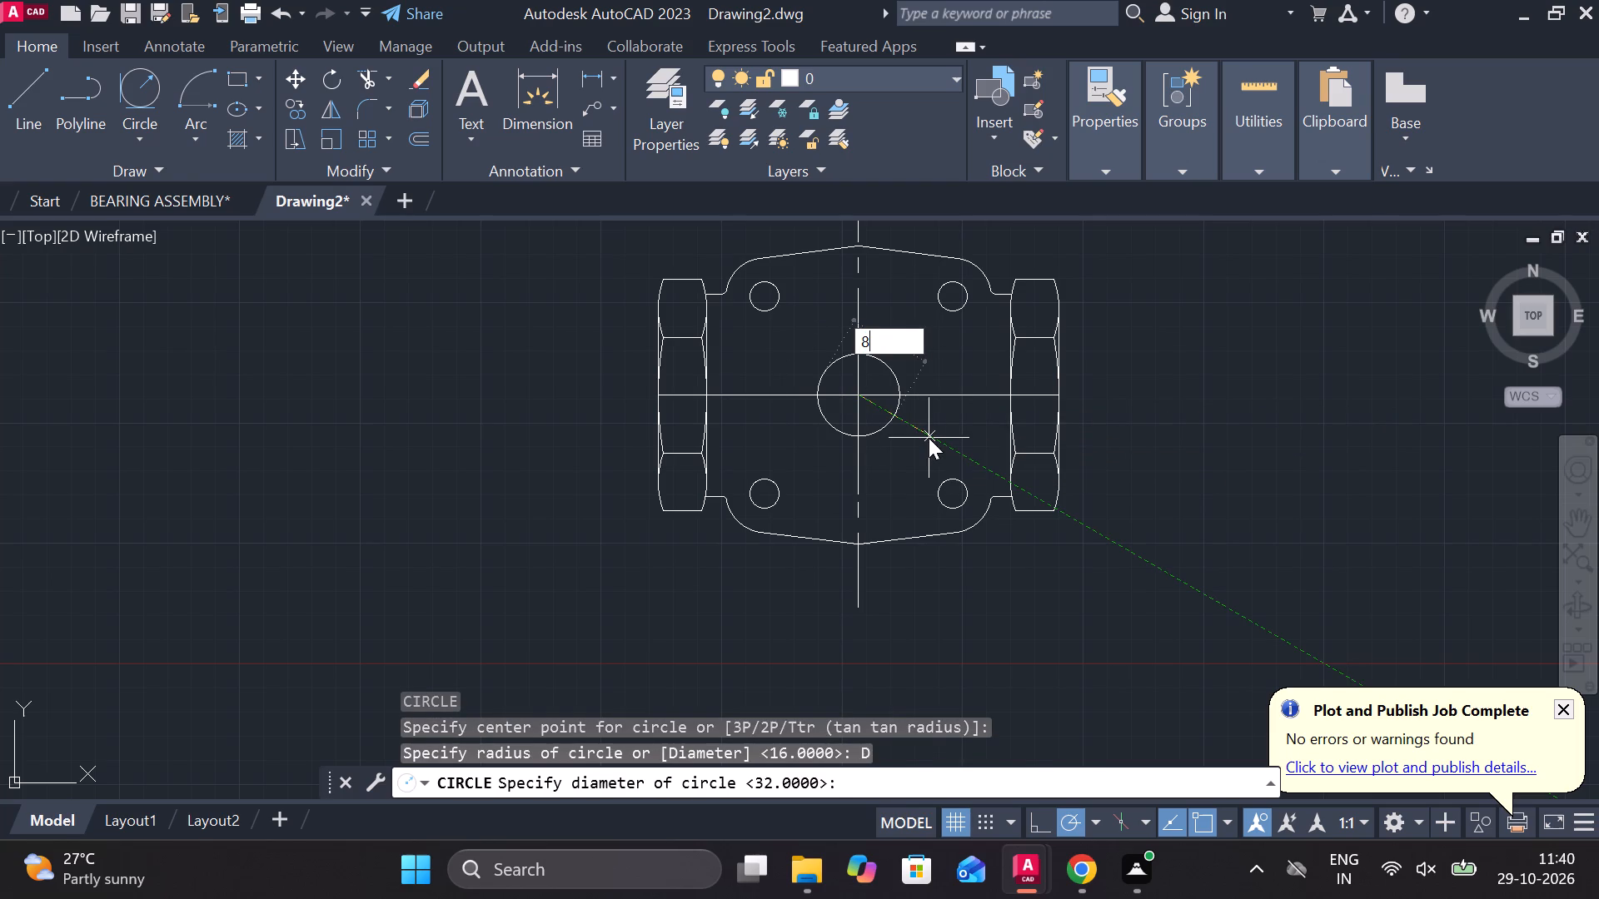
pyautogui.write('2')
pyautogui.press('space')
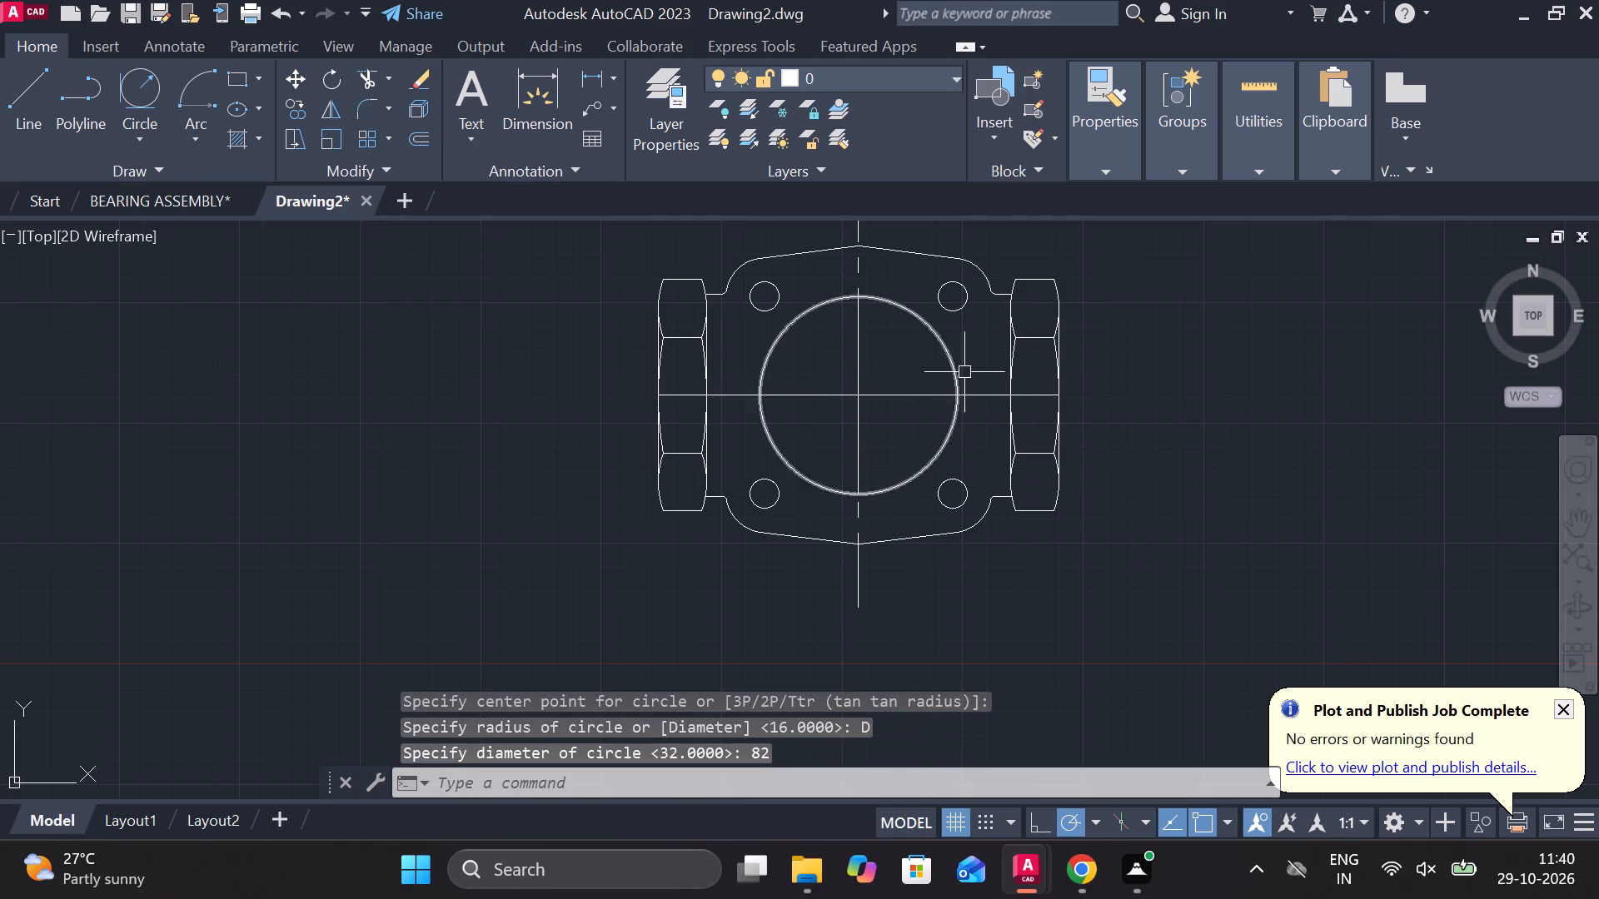
# Offset the solid vertical line through the circle's centre by 7.5 to each side.
pyautogui.click(854, 350)
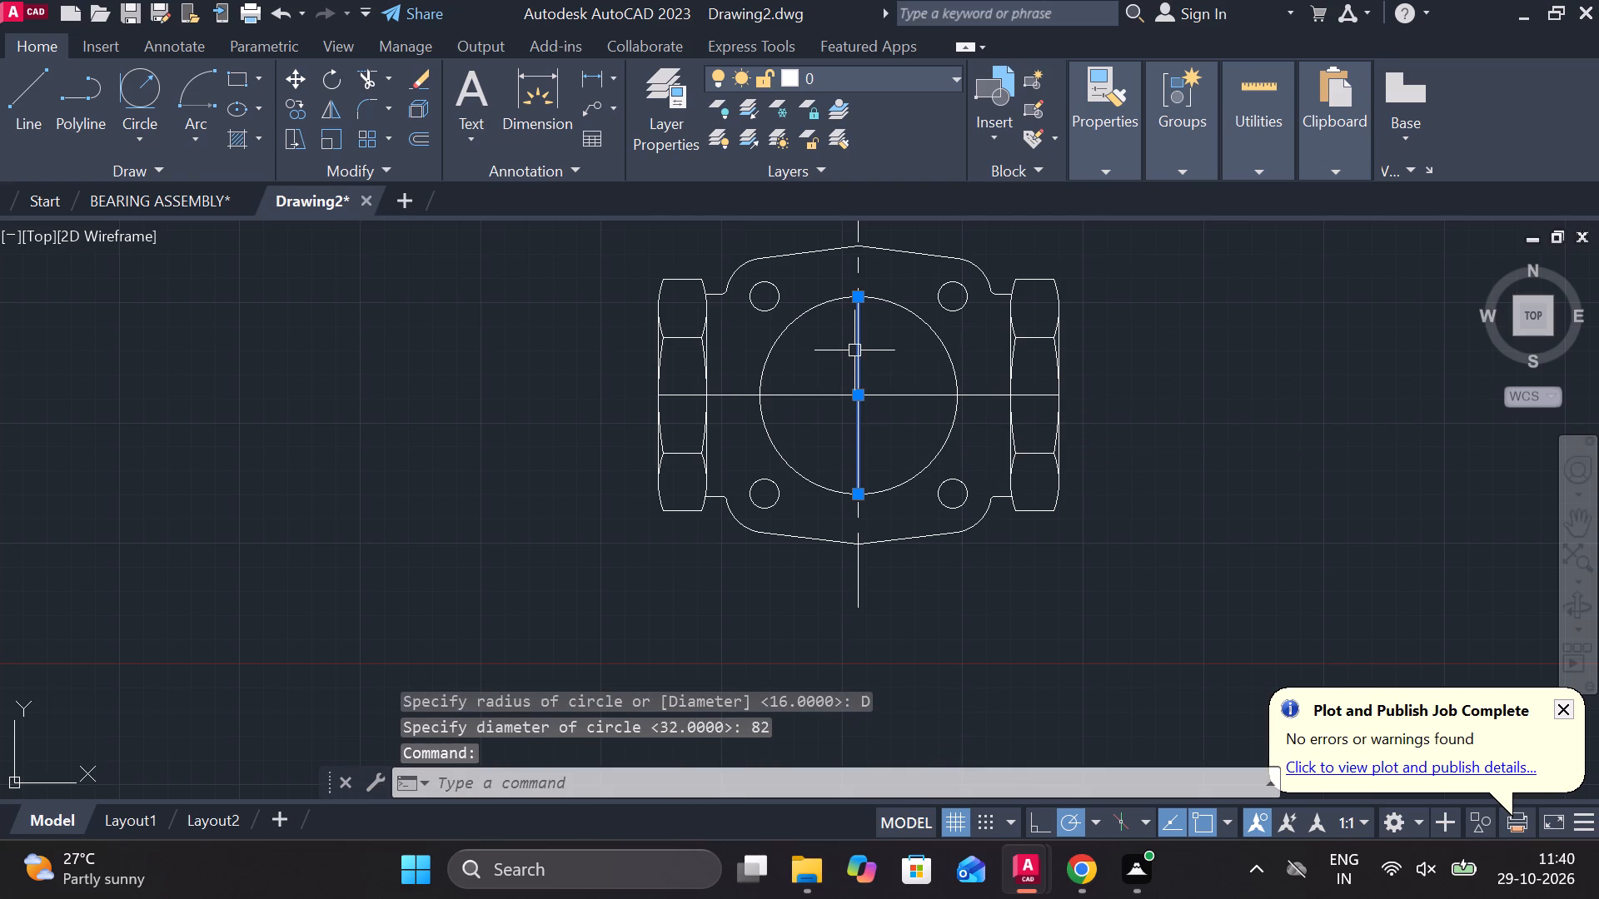
pyautogui.press('o')
pyautogui.press('Return')
pyautogui.press('Return')
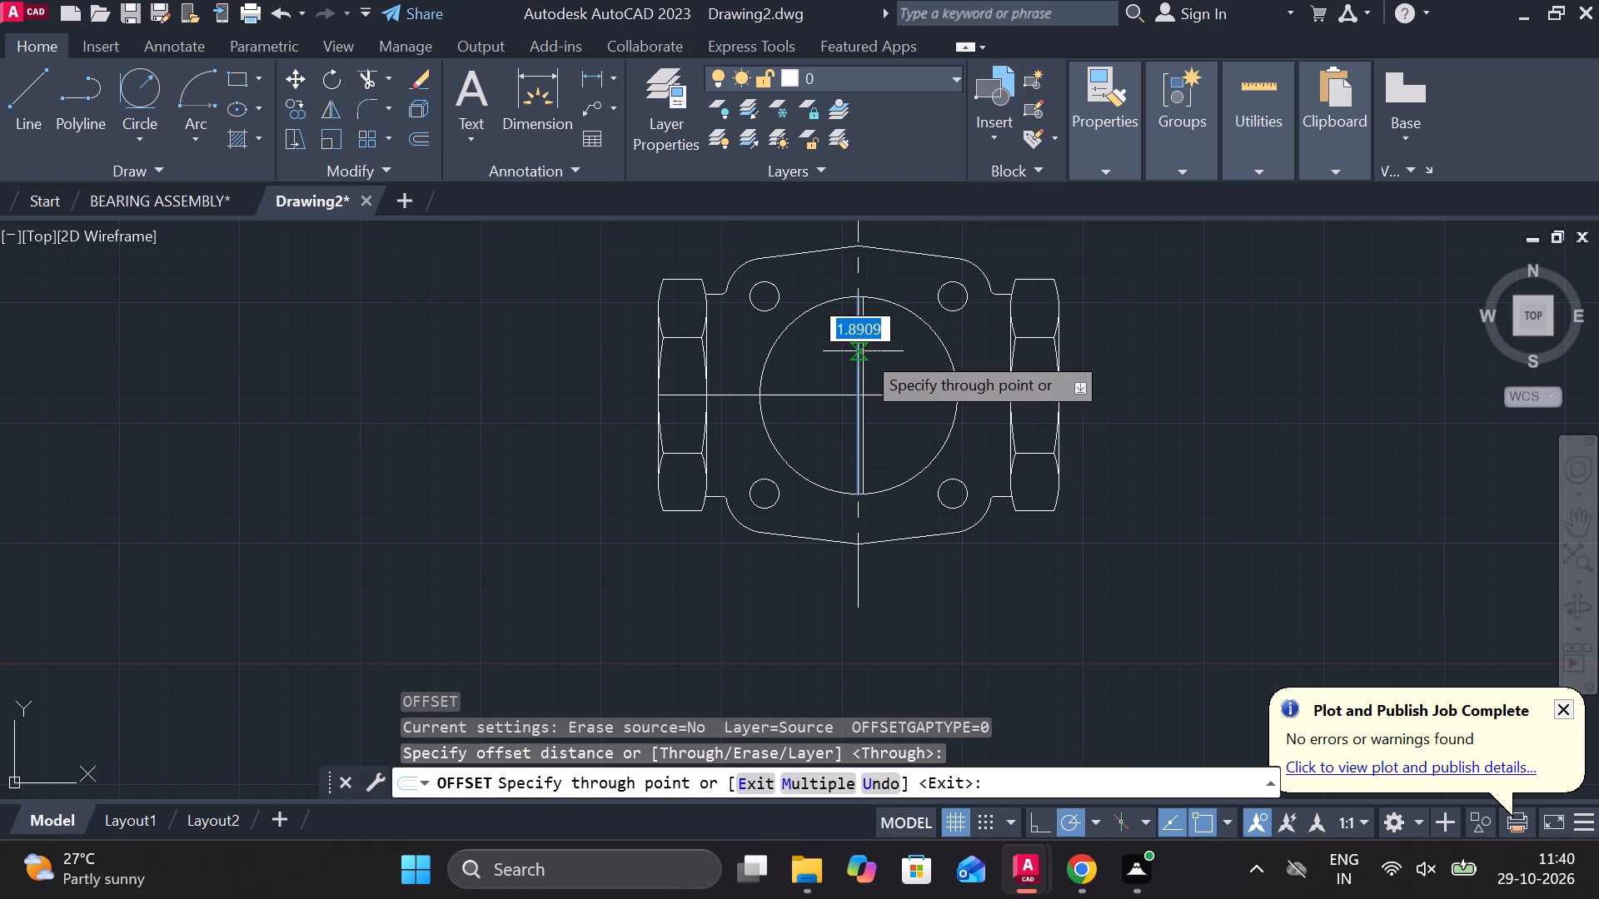
pyautogui.write('7.5')
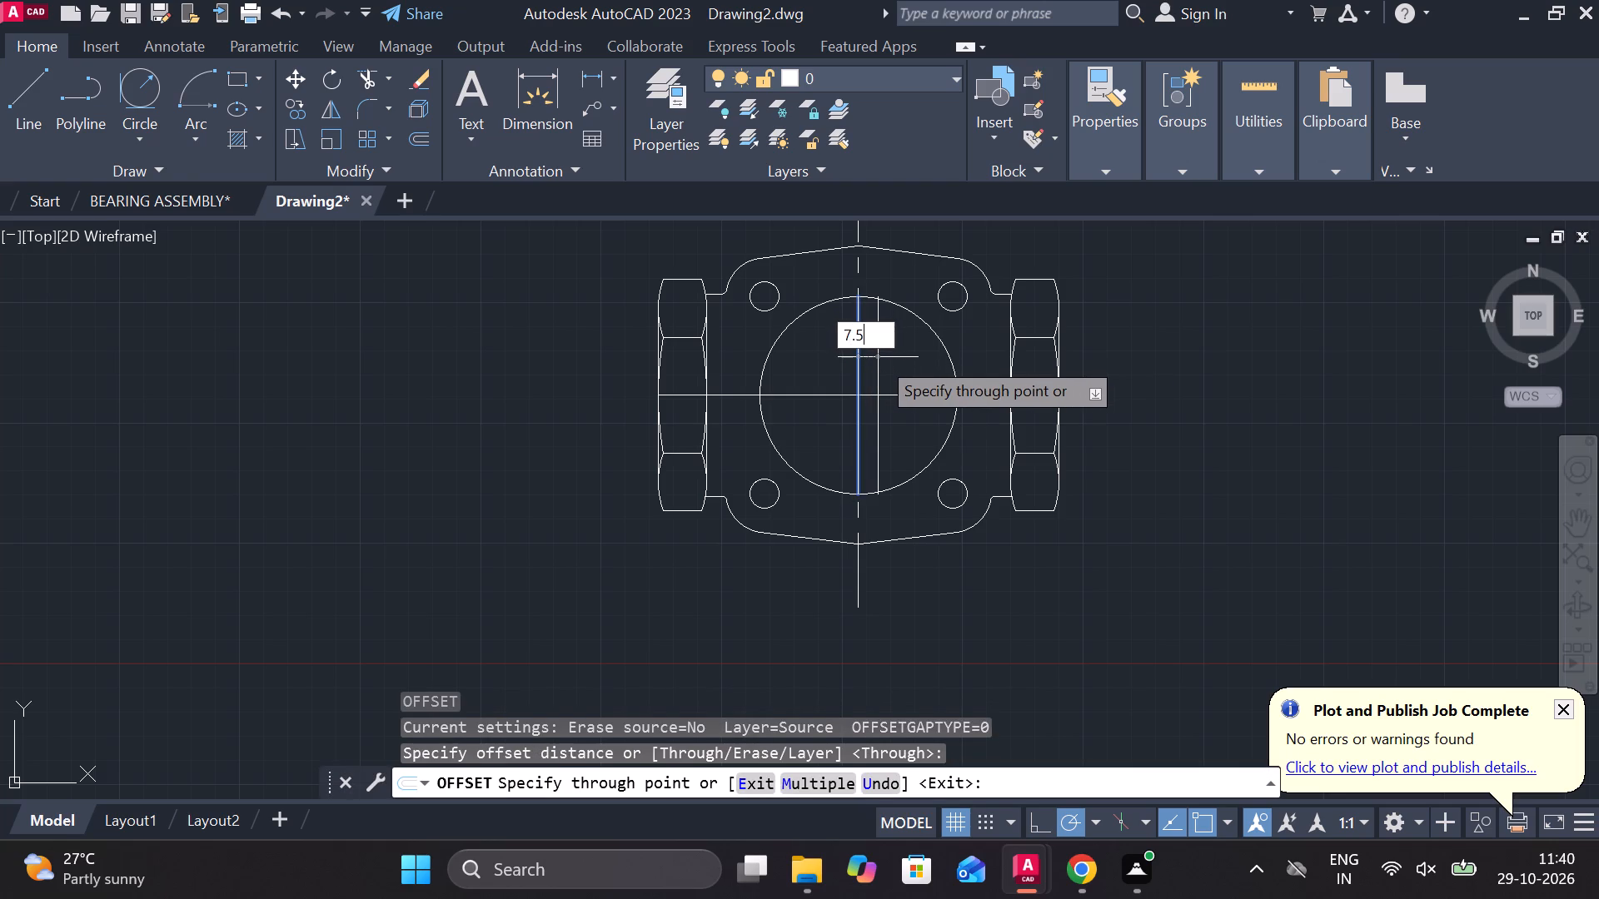
pyautogui.press('space')
pyautogui.doubleClick(853, 339)
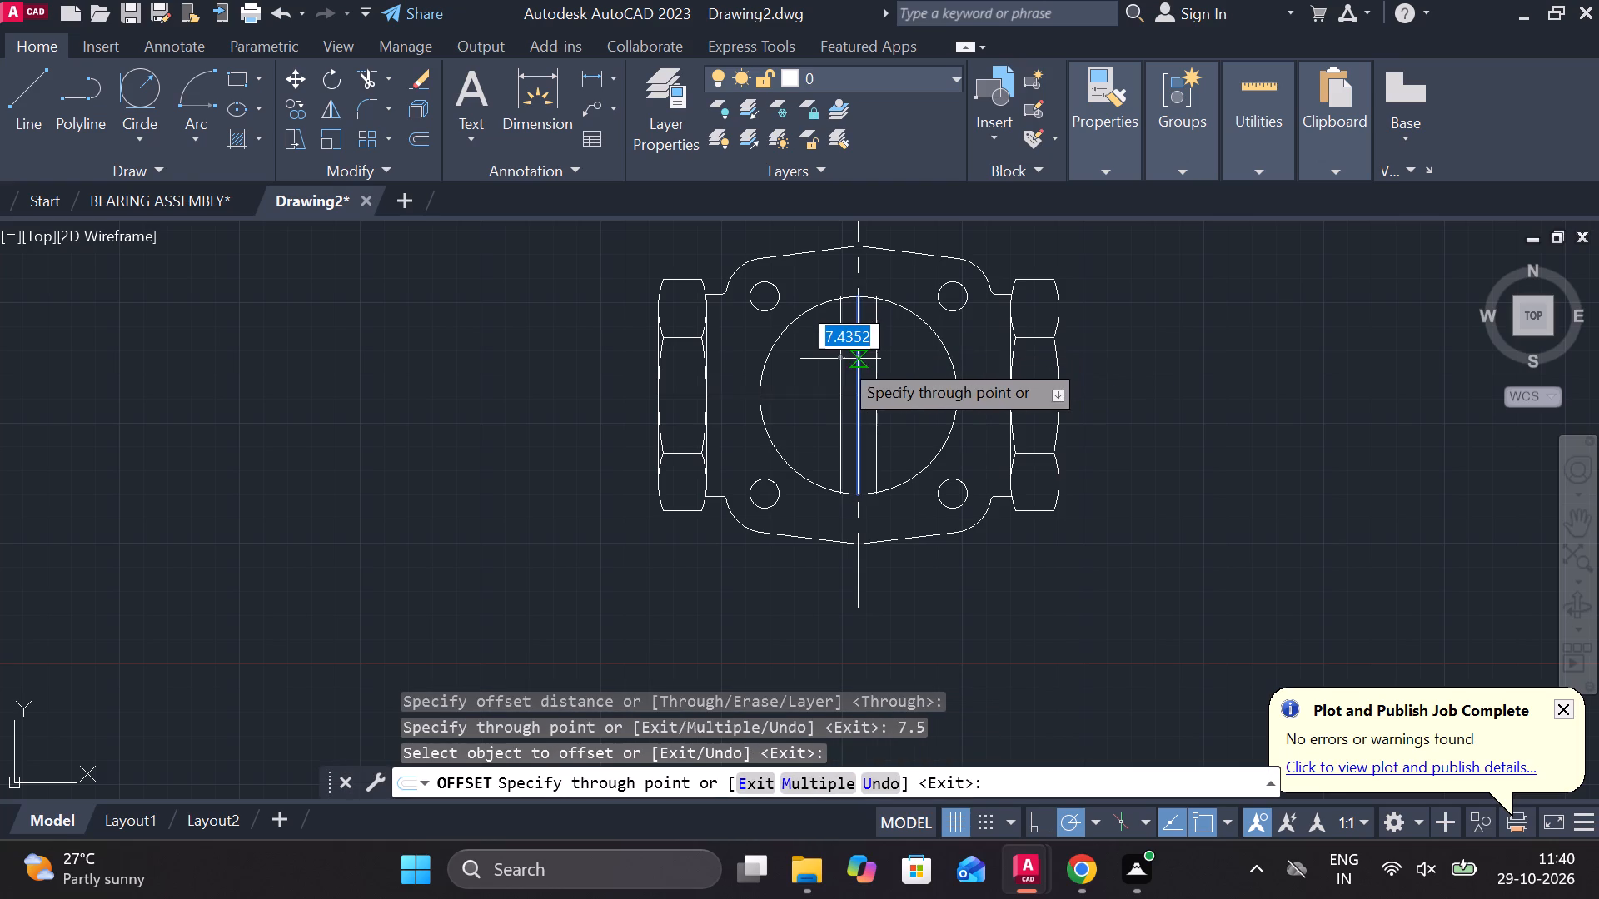
pyautogui.write('7.5V')
pyautogui.press('BackSpace')
pyautogui.press('Return')
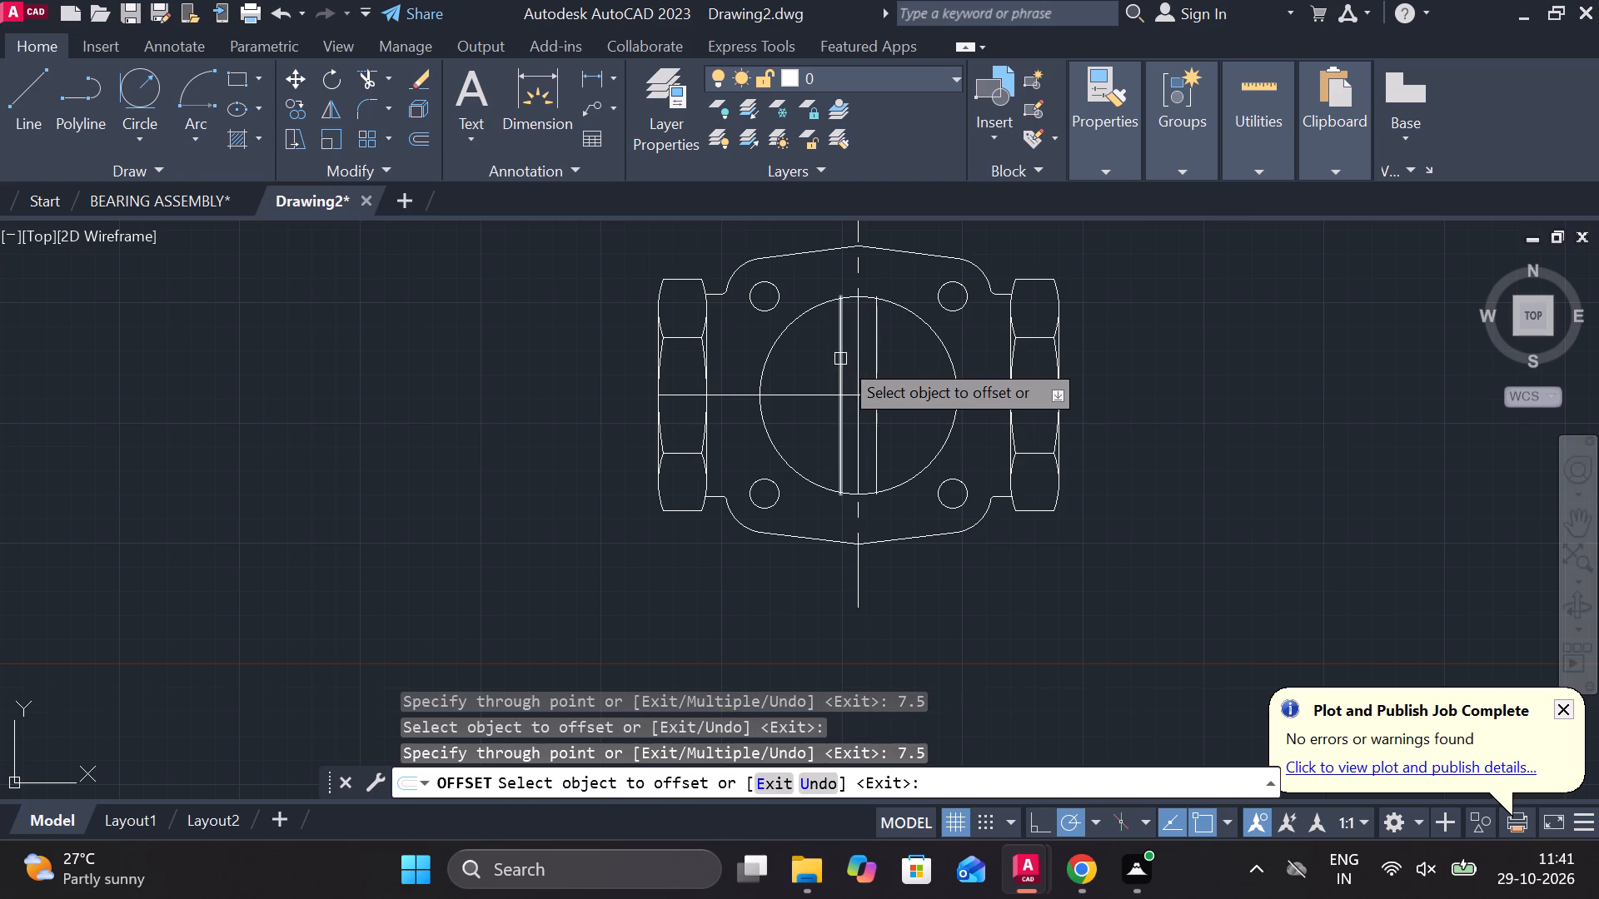
pyautogui.scroll(4, 829, 298)
pyautogui.press('Escape')
# Trim the upper and lower ends of both vertical offset lines where they extend past the large circle.
pyautogui.write('TR')
pyautogui.press('space')
pyautogui.doubleClick(844, 311)
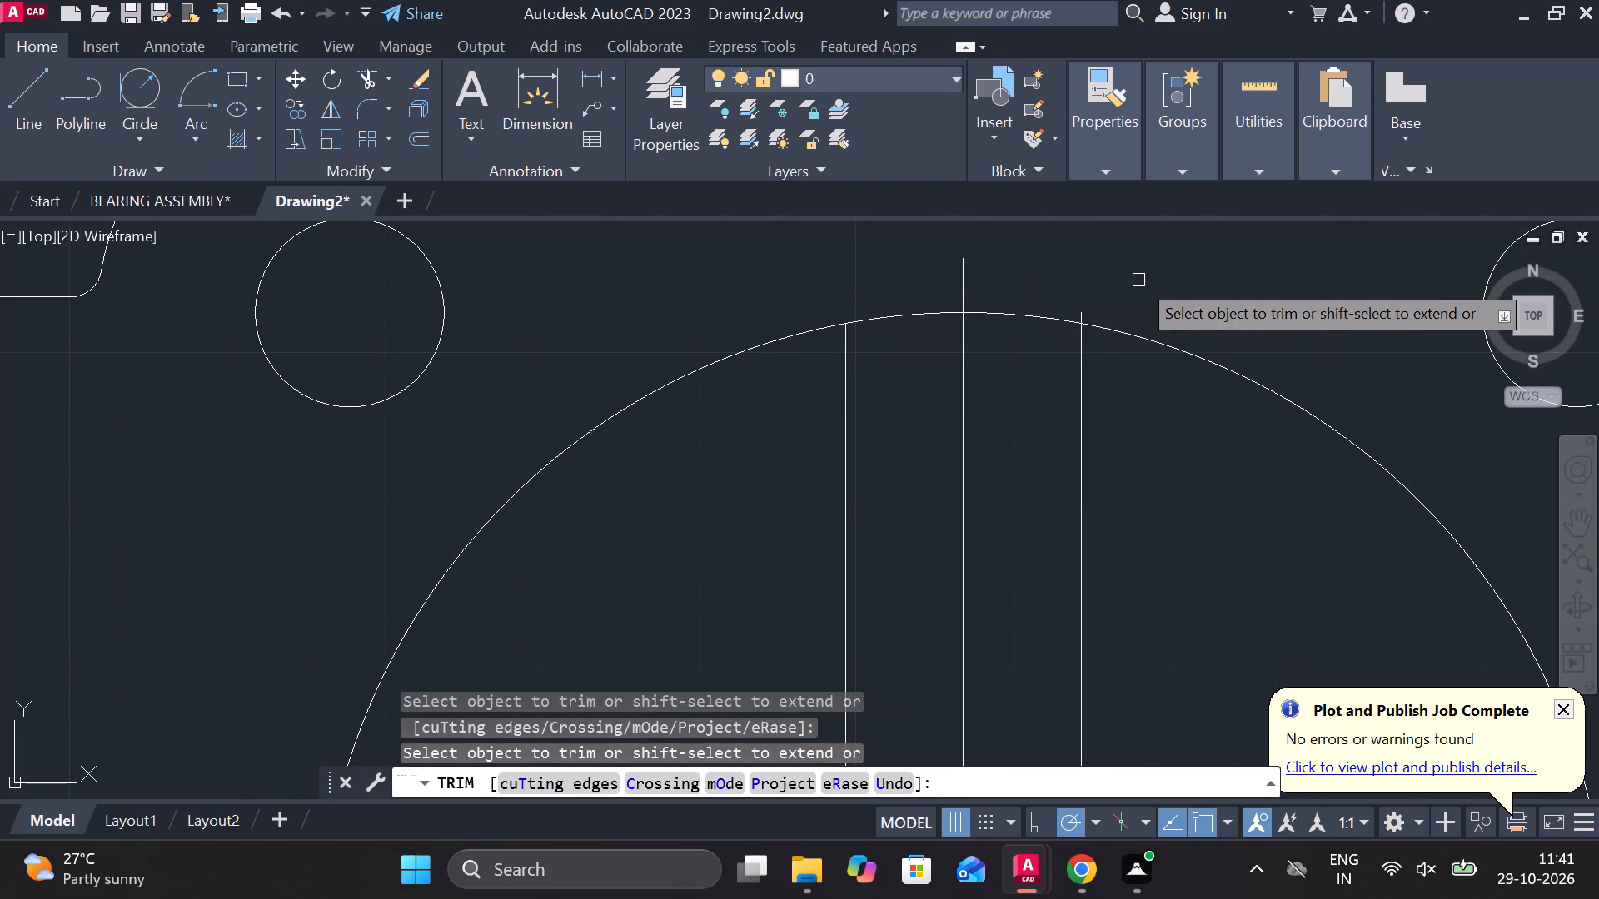
pyautogui.click(1083, 309)
pyautogui.scroll(-3, 1112, 306)
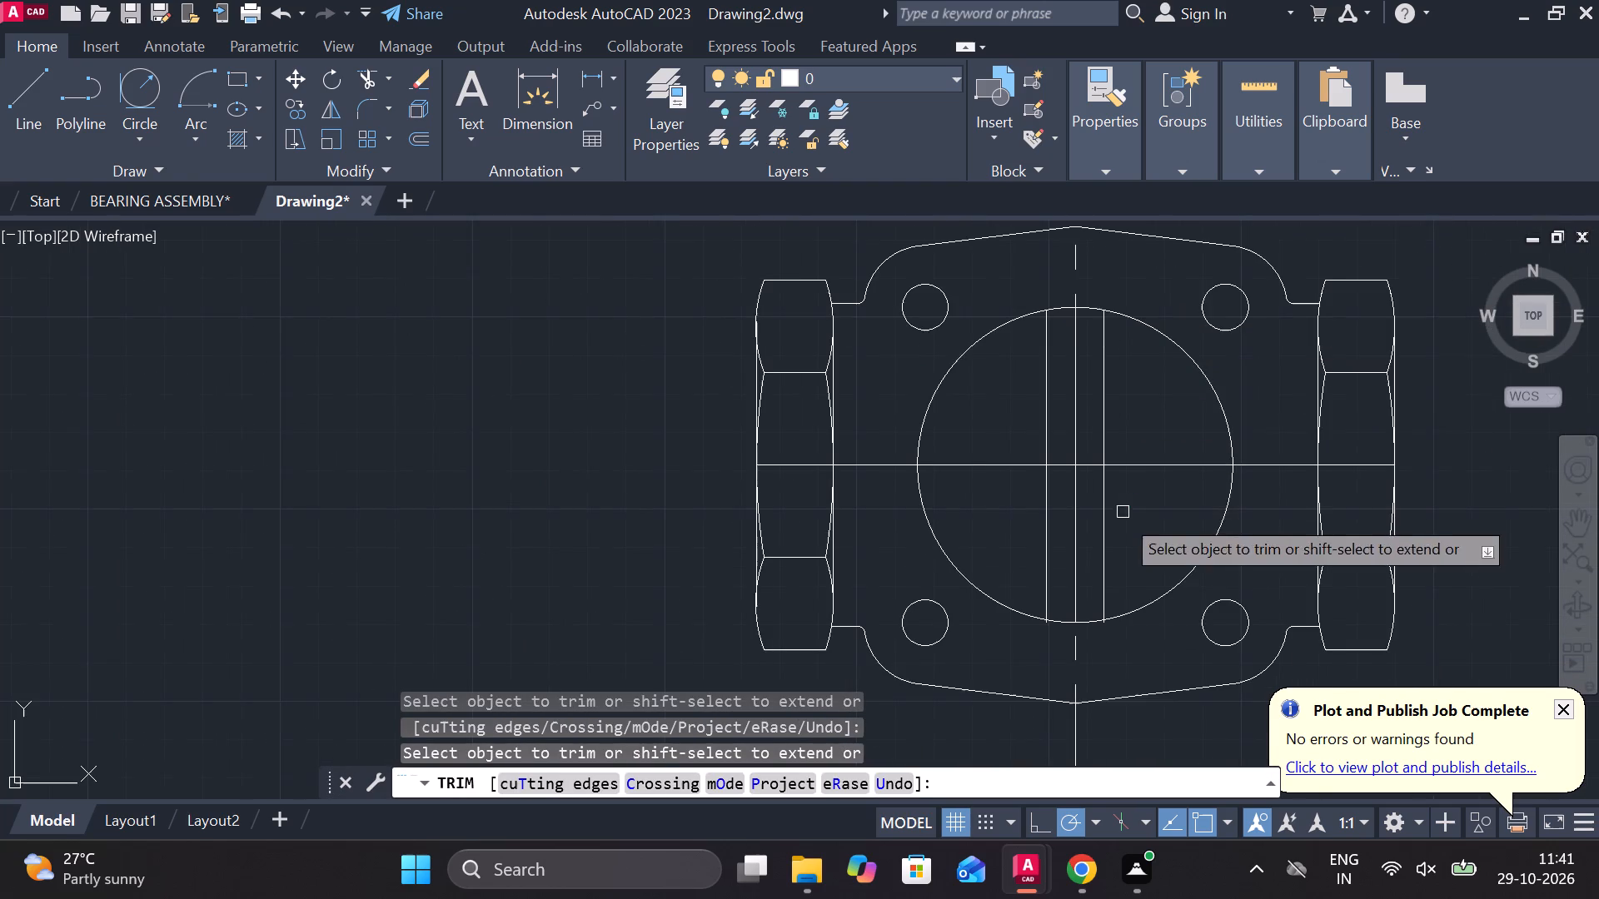
pyautogui.scroll(3, 1087, 636)
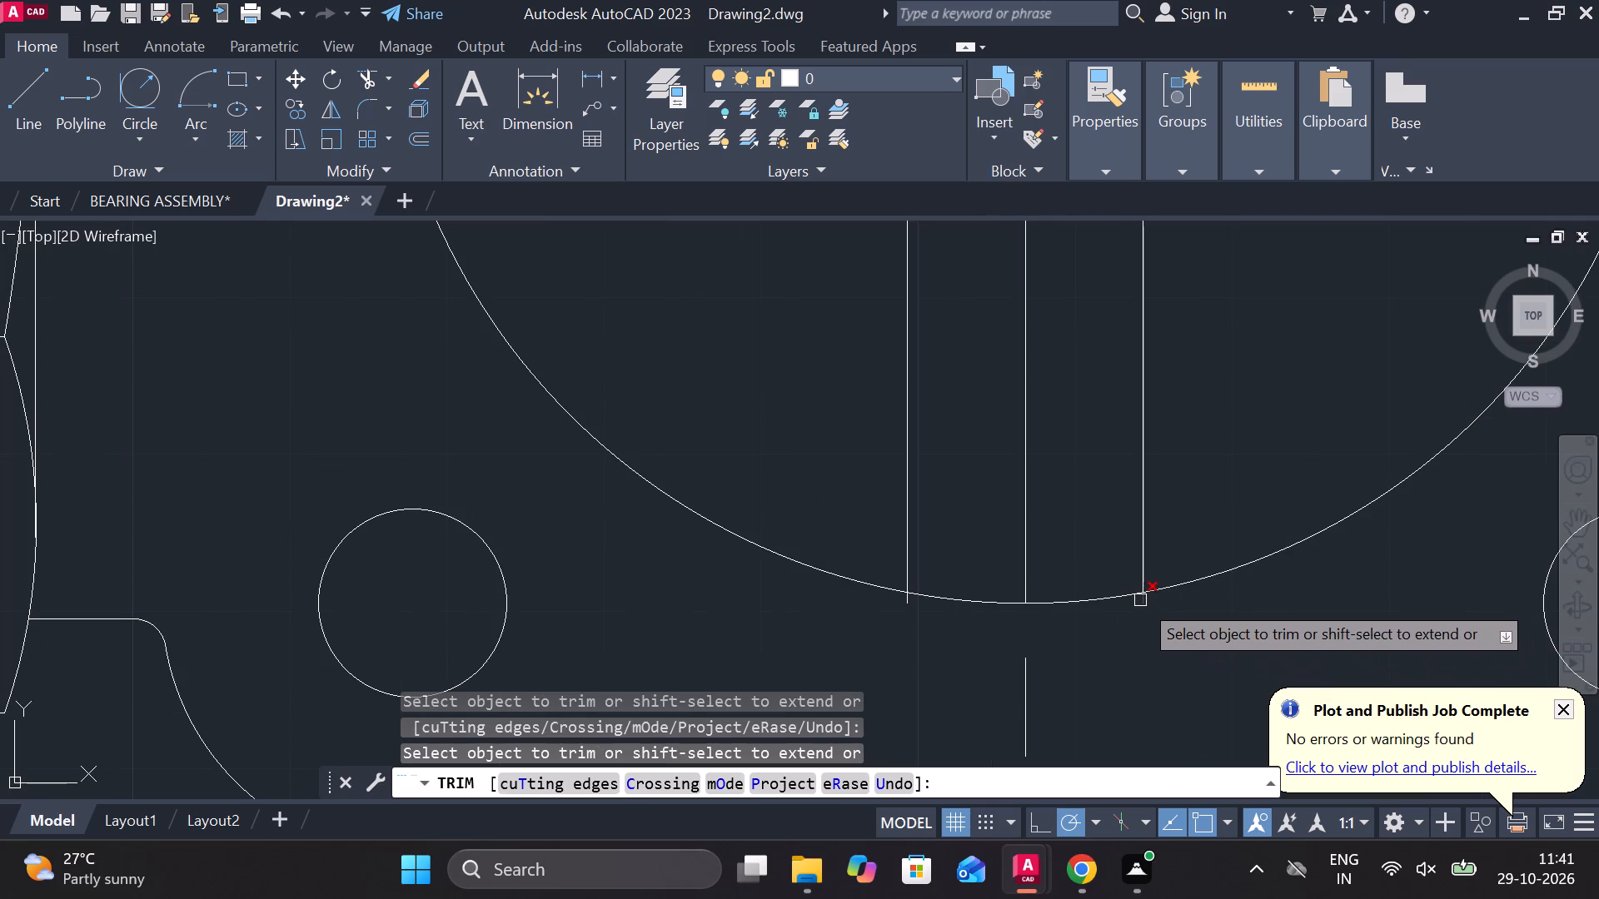
pyautogui.click(1140, 600)
pyautogui.hotkey('ctrl', 'z')
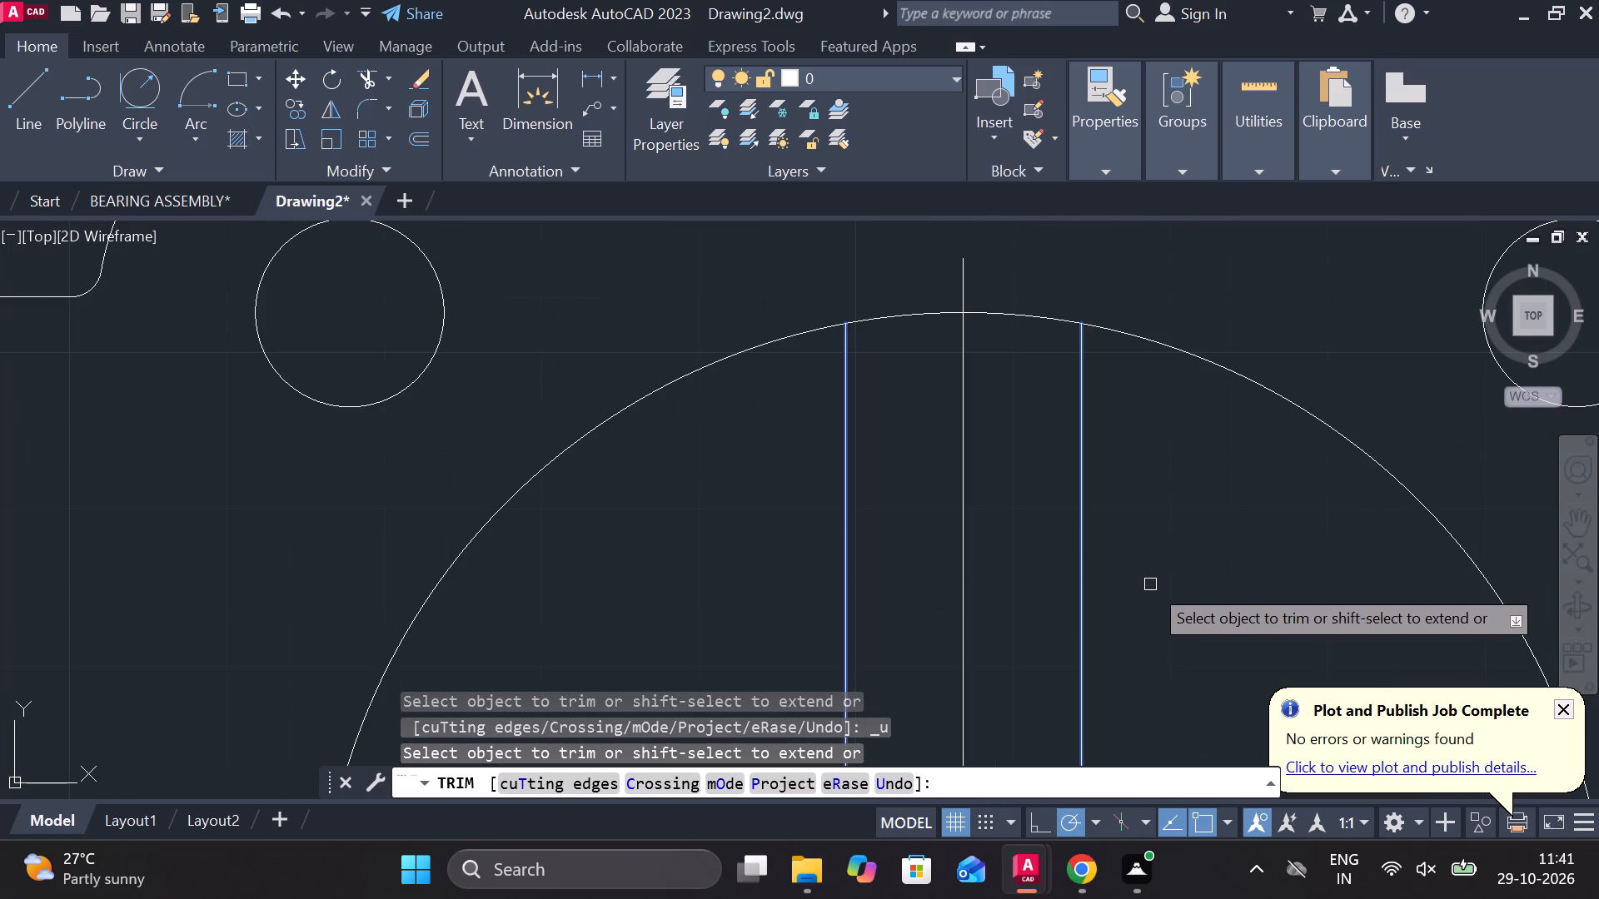
pyautogui.scroll(-1, 1150, 584)
pyautogui.moveTo(1157, 579); pyautogui.dragTo(1019, 330, button='middle')
pyautogui.moveTo(1093, 545); pyautogui.dragTo(1060, 244, button='middle')
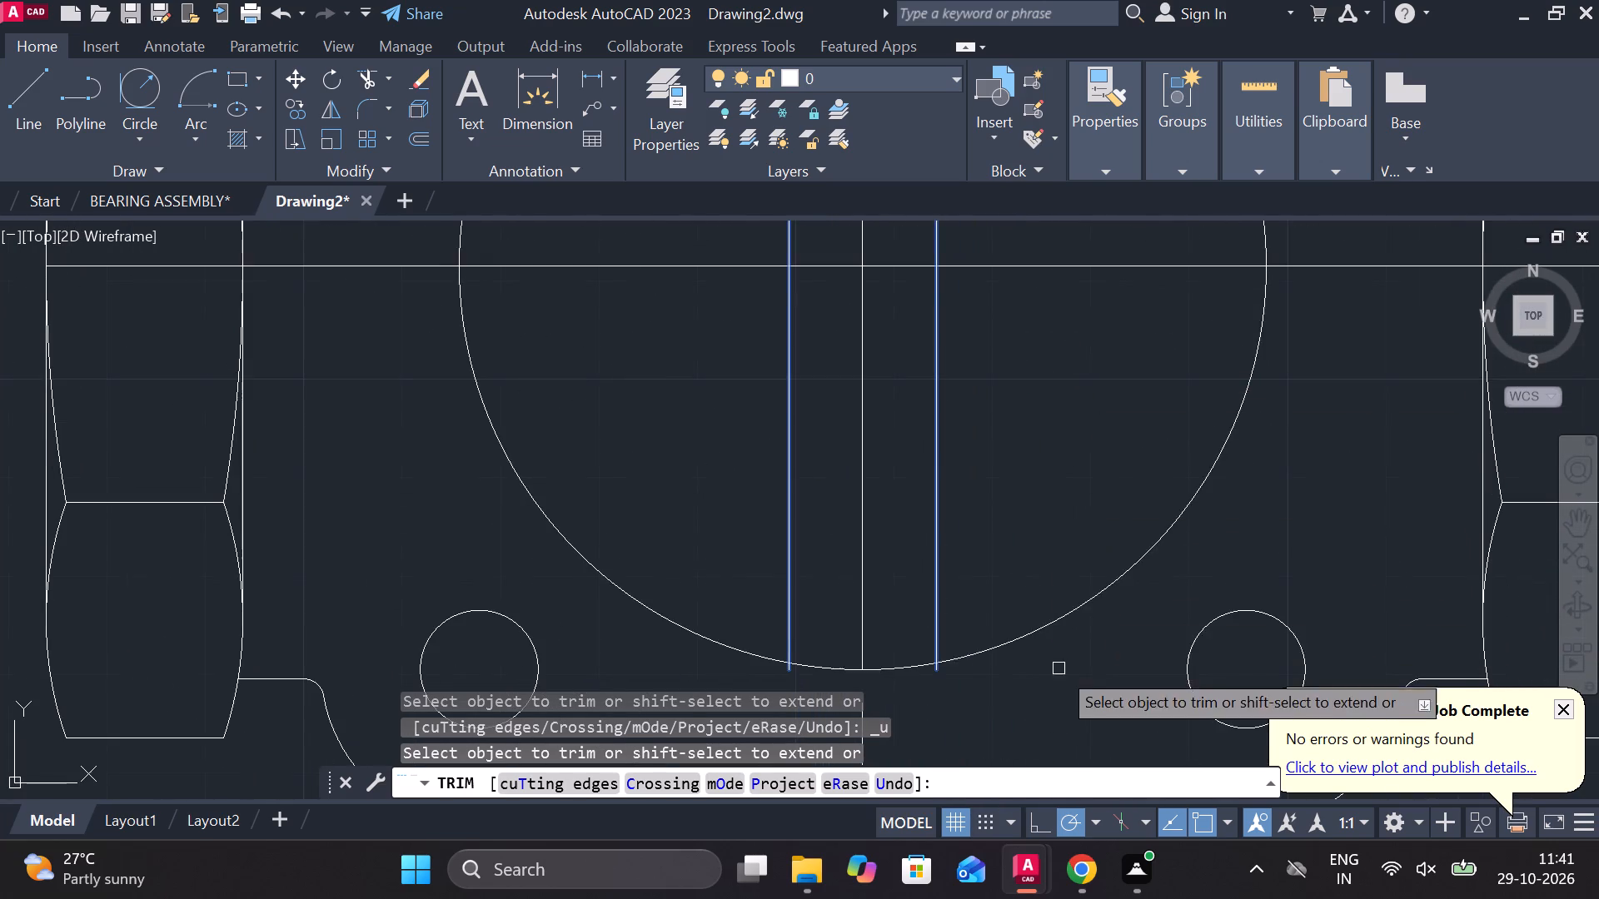
pyautogui.scroll(3, 984, 698)
pyautogui.click(795, 581)
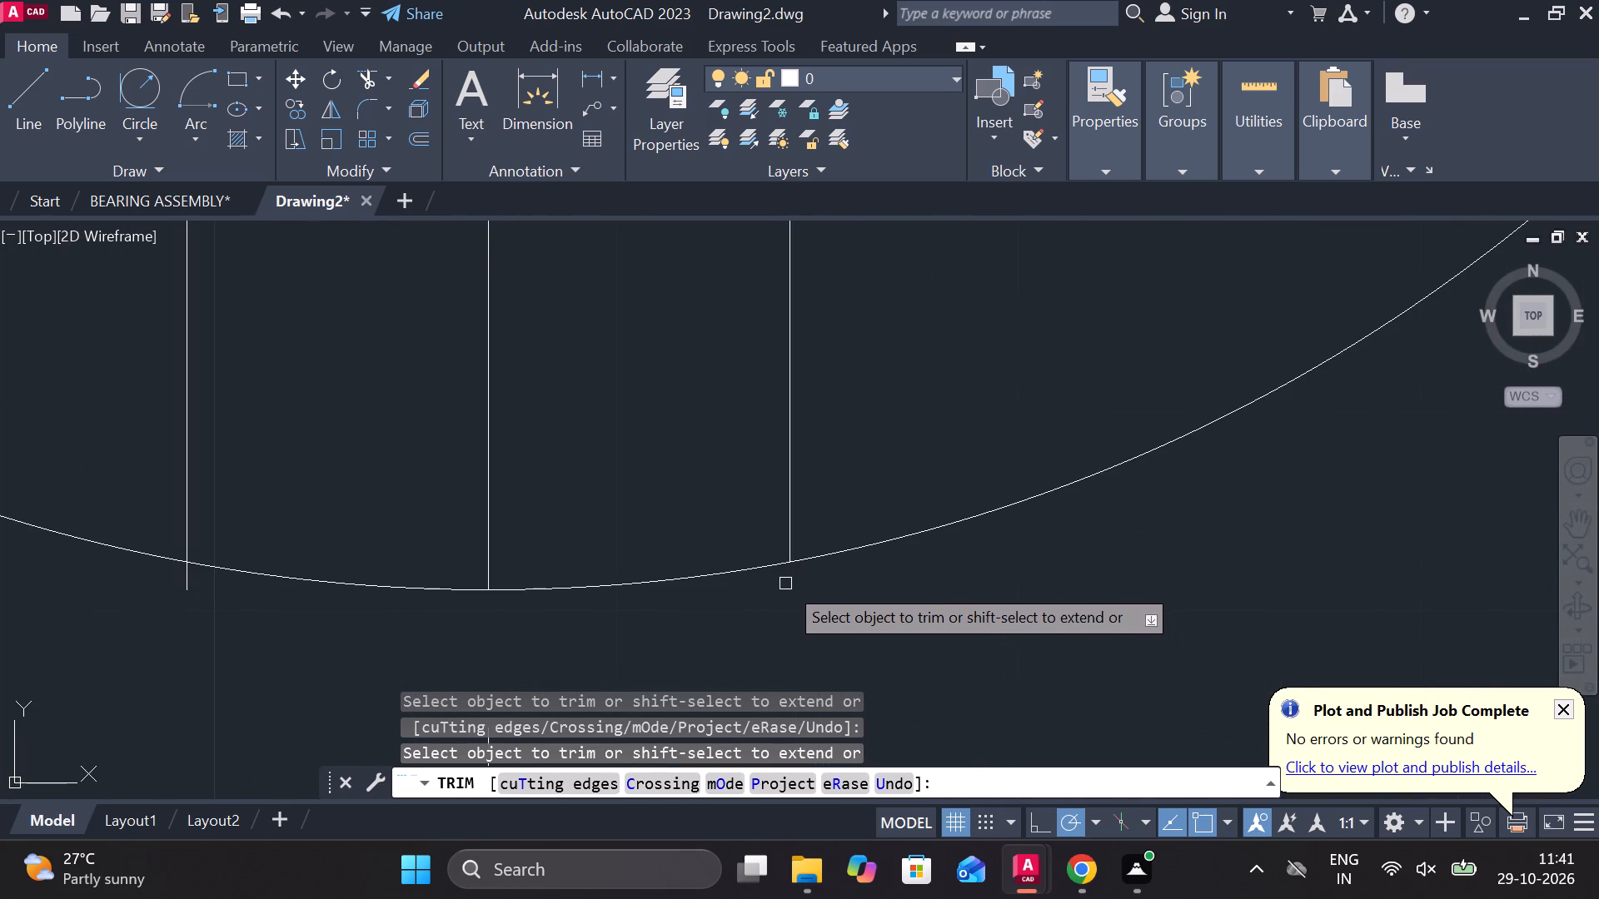
pyautogui.scroll(-3, 785, 584)
pyautogui.scroll(2, 615, 601)
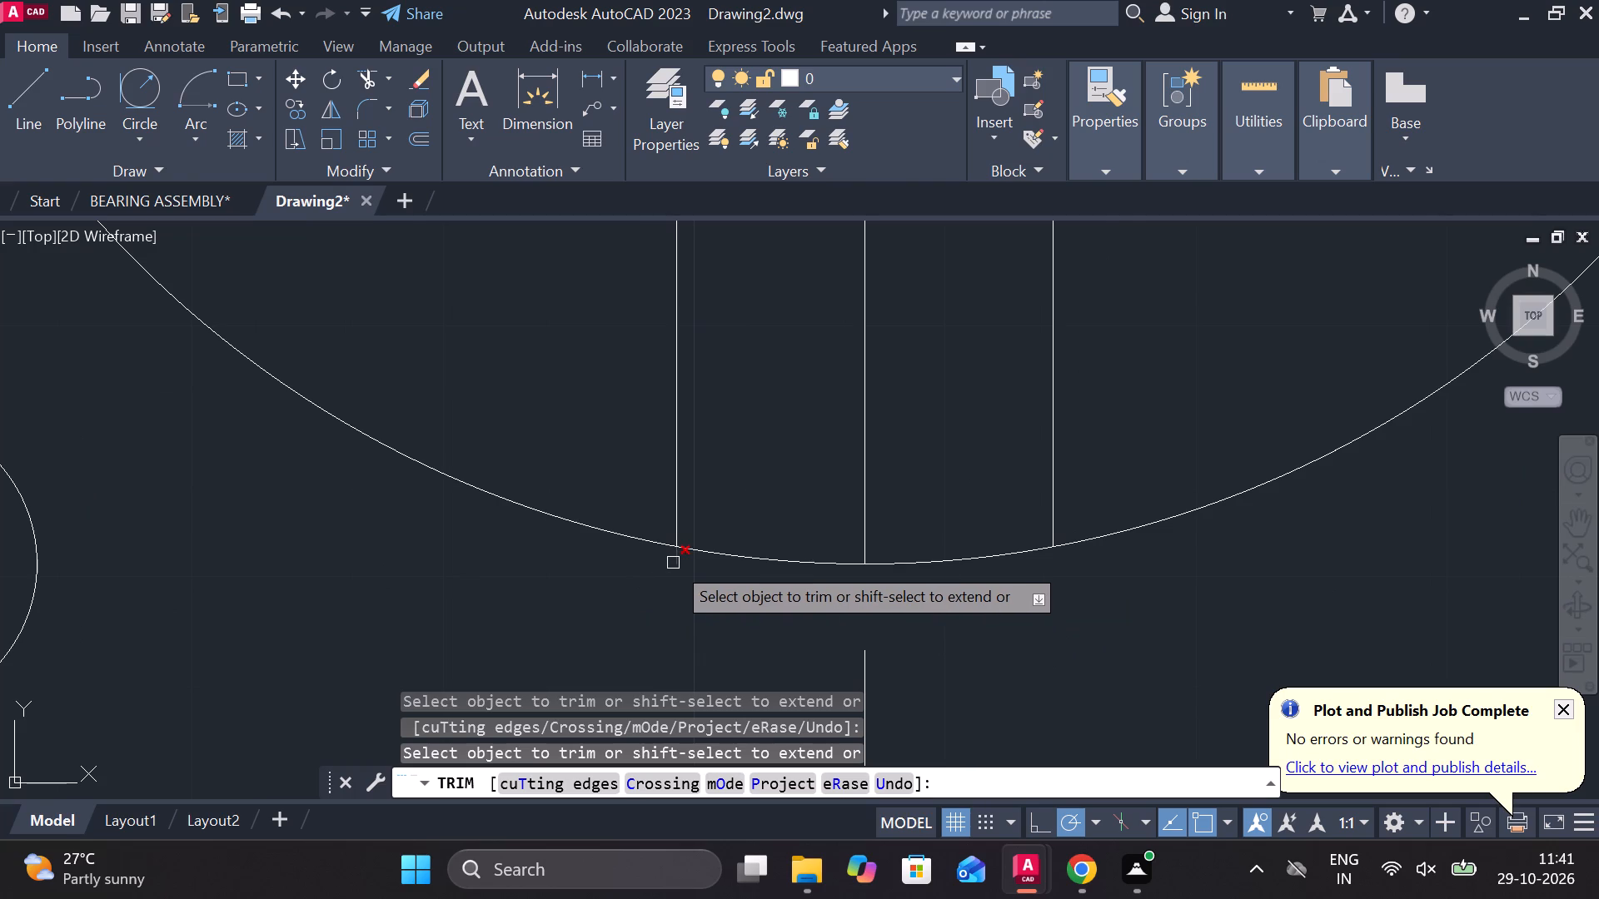
pyautogui.click(673, 563)
pyautogui.scroll(-4, 682, 570)
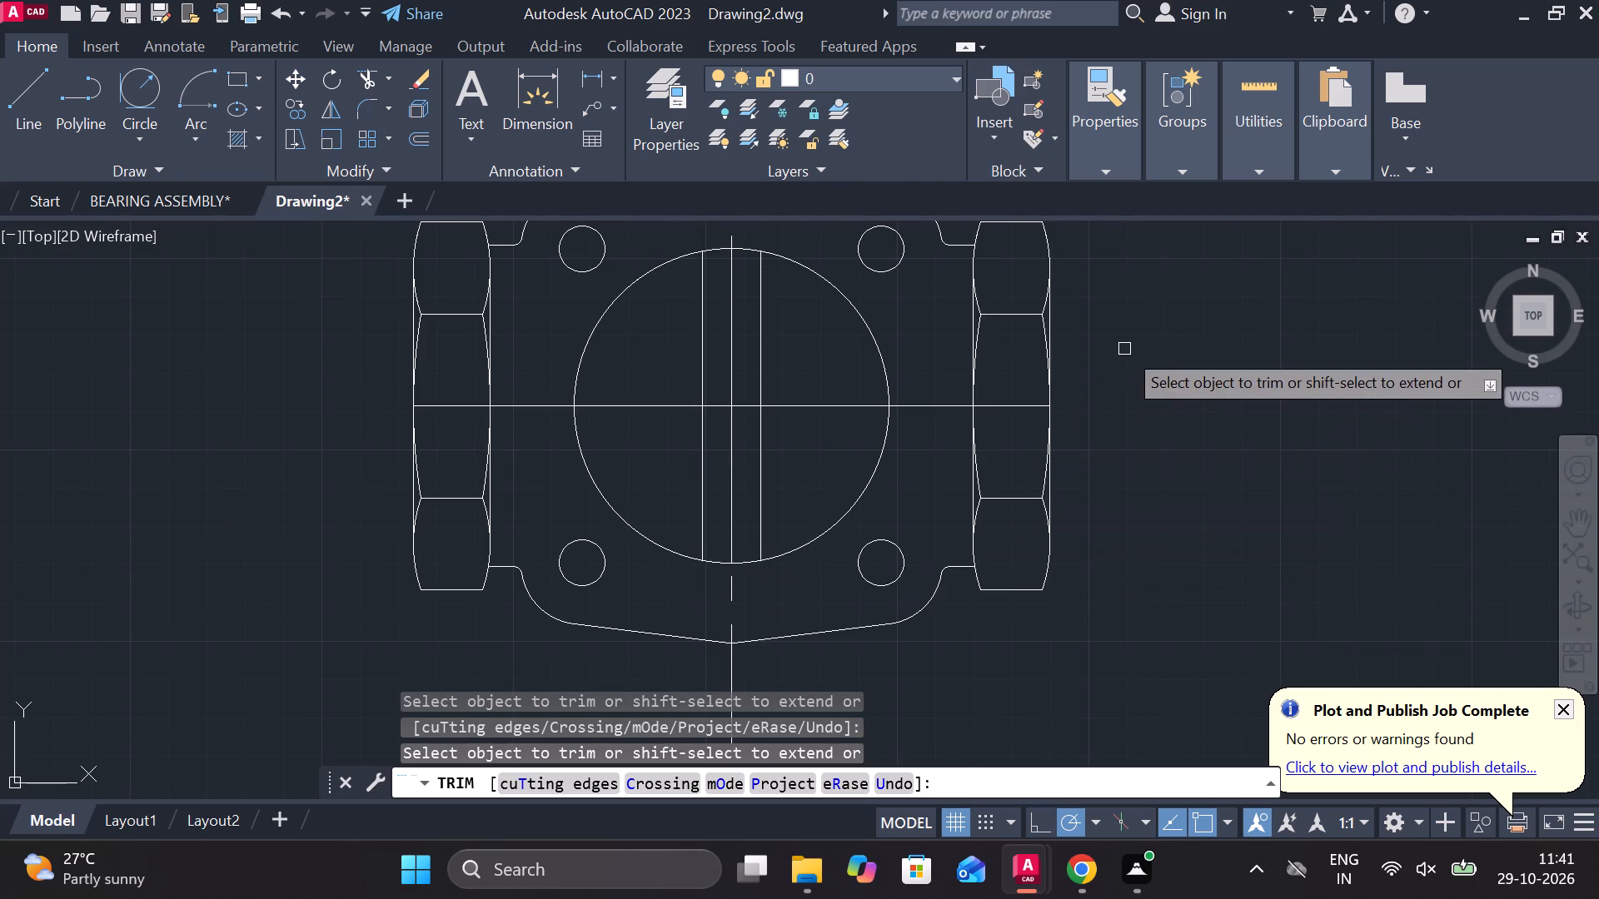
pyautogui.press('Escape')
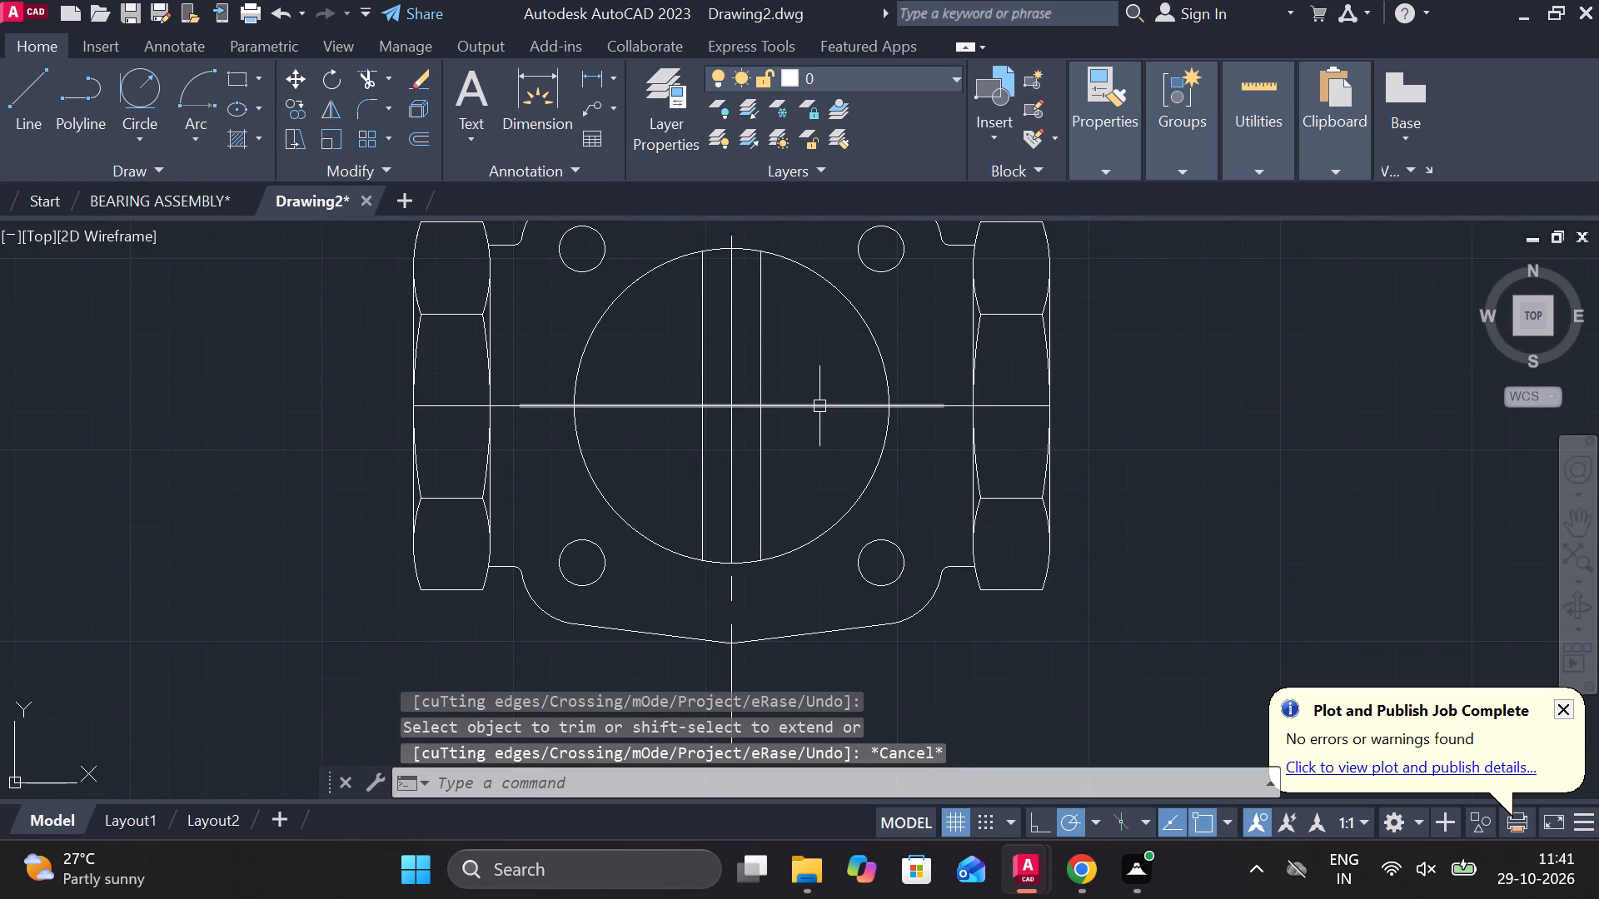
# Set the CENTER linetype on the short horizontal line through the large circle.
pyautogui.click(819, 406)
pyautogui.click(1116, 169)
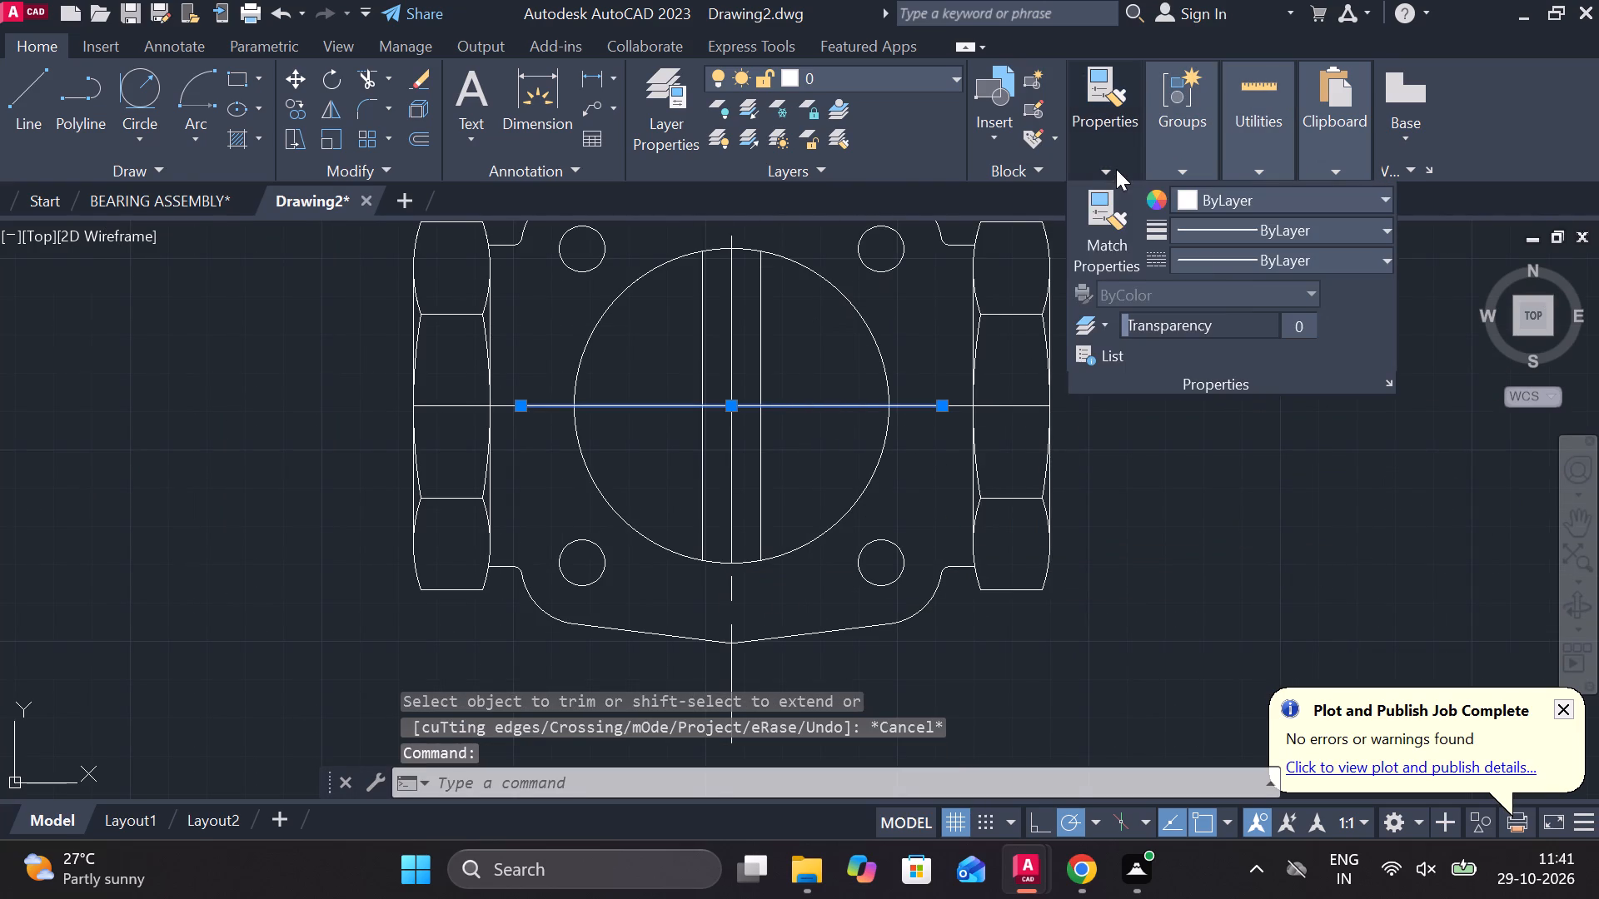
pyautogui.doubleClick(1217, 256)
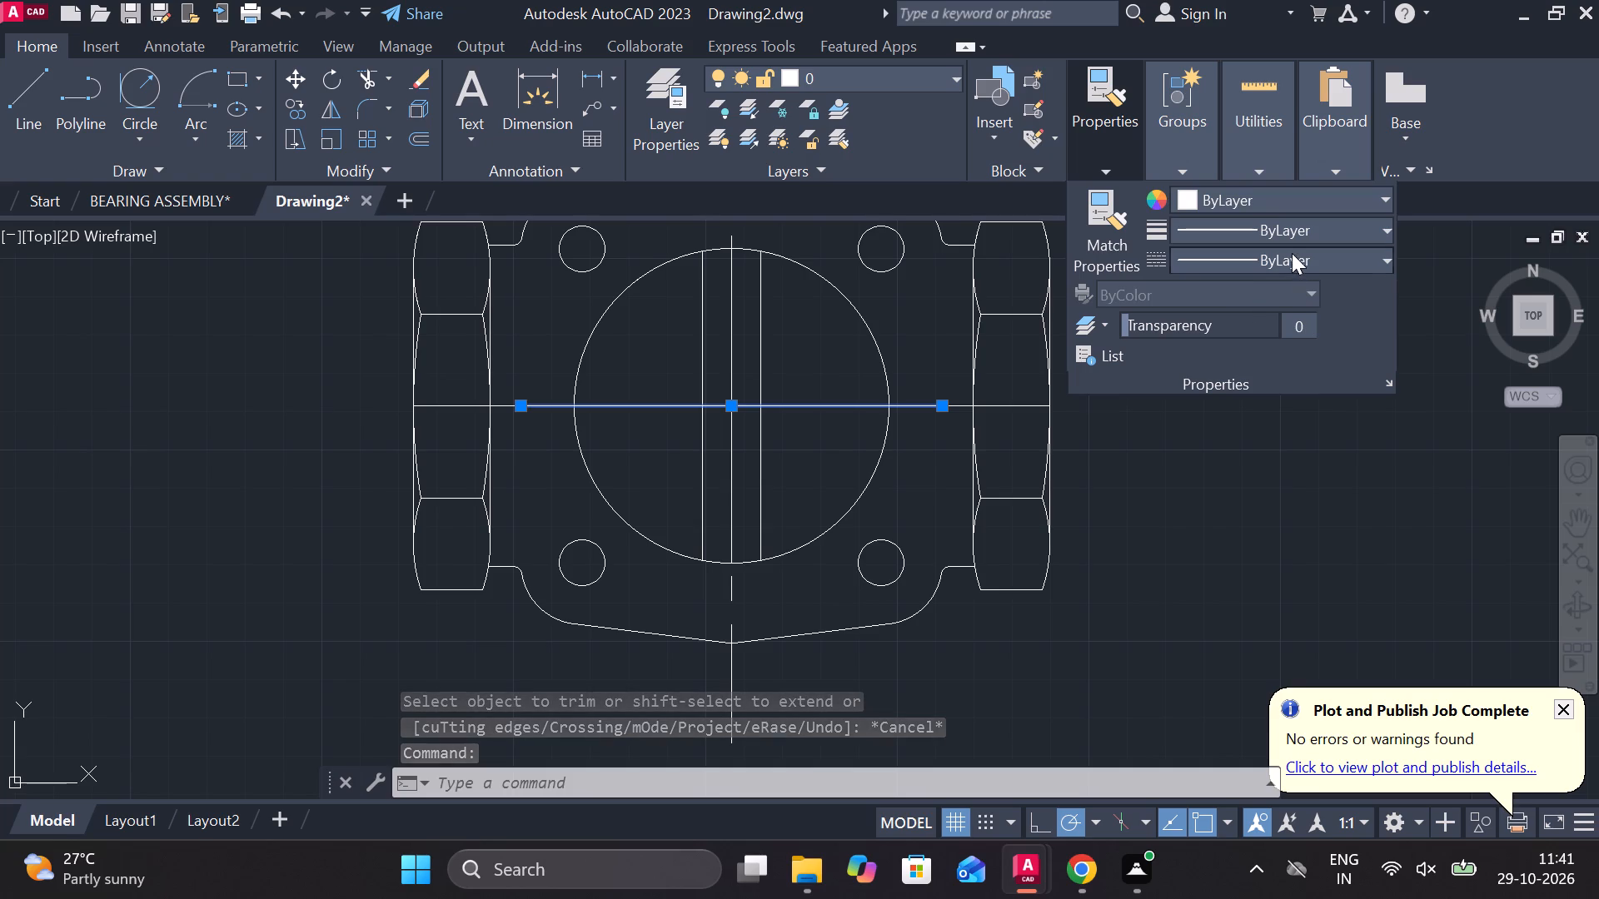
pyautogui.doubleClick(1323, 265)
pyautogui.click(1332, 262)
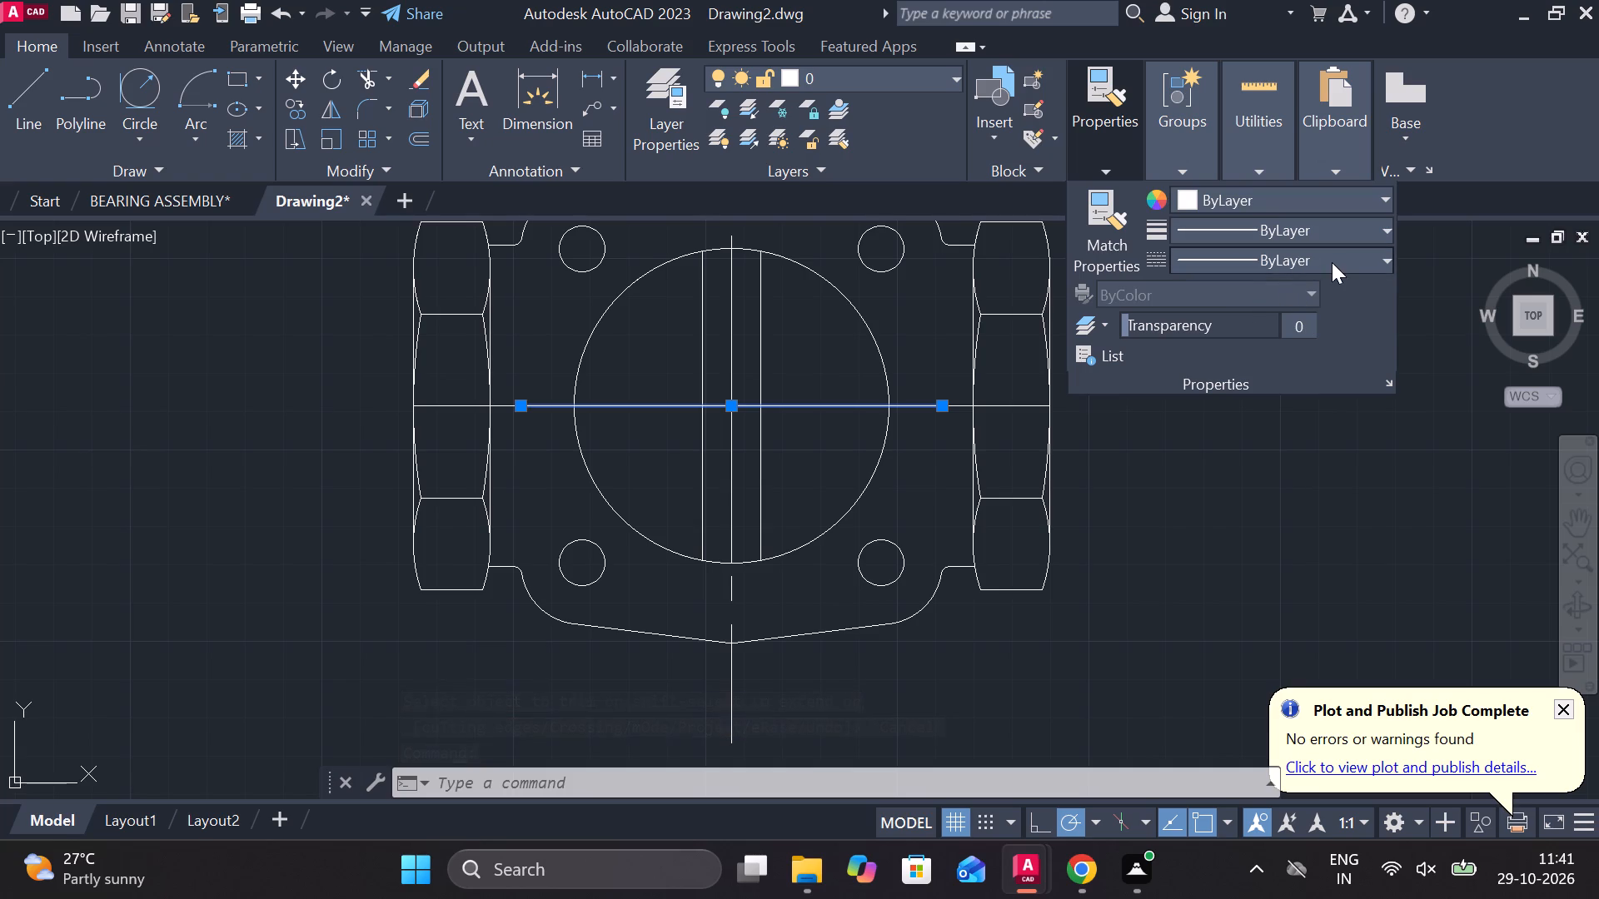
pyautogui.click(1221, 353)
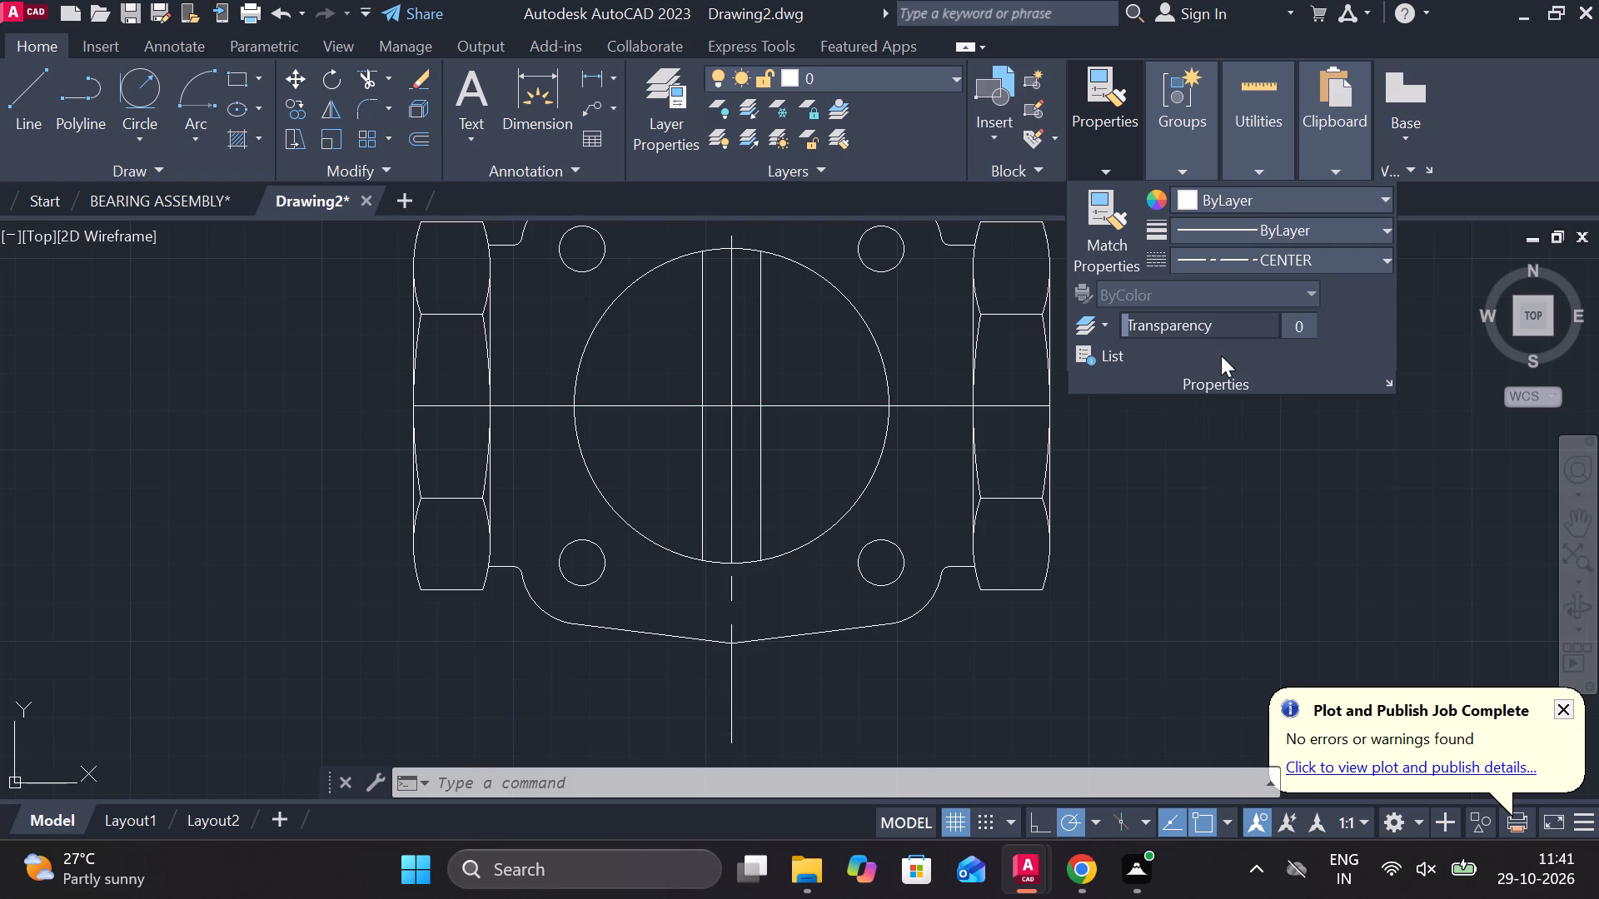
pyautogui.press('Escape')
# Erase two of the overlapping horizontal lines that run through the large circle's centre.
pyautogui.click(854, 413)
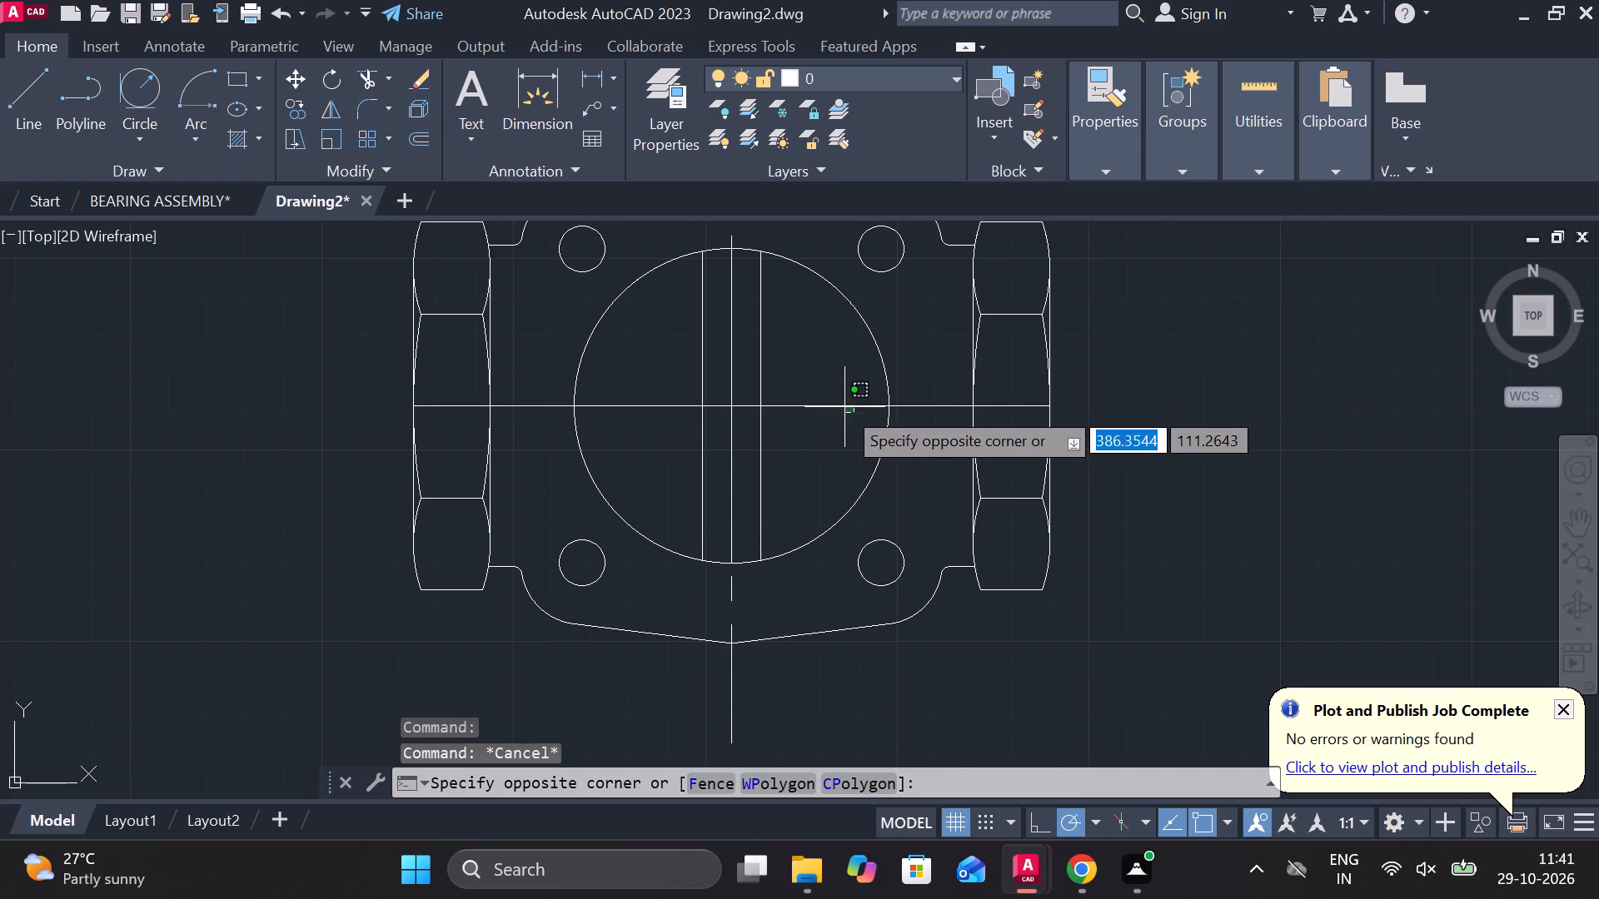
pyautogui.press('Escape')
pyautogui.click(835, 403)
pyautogui.write('E')
pyautogui.press('space')
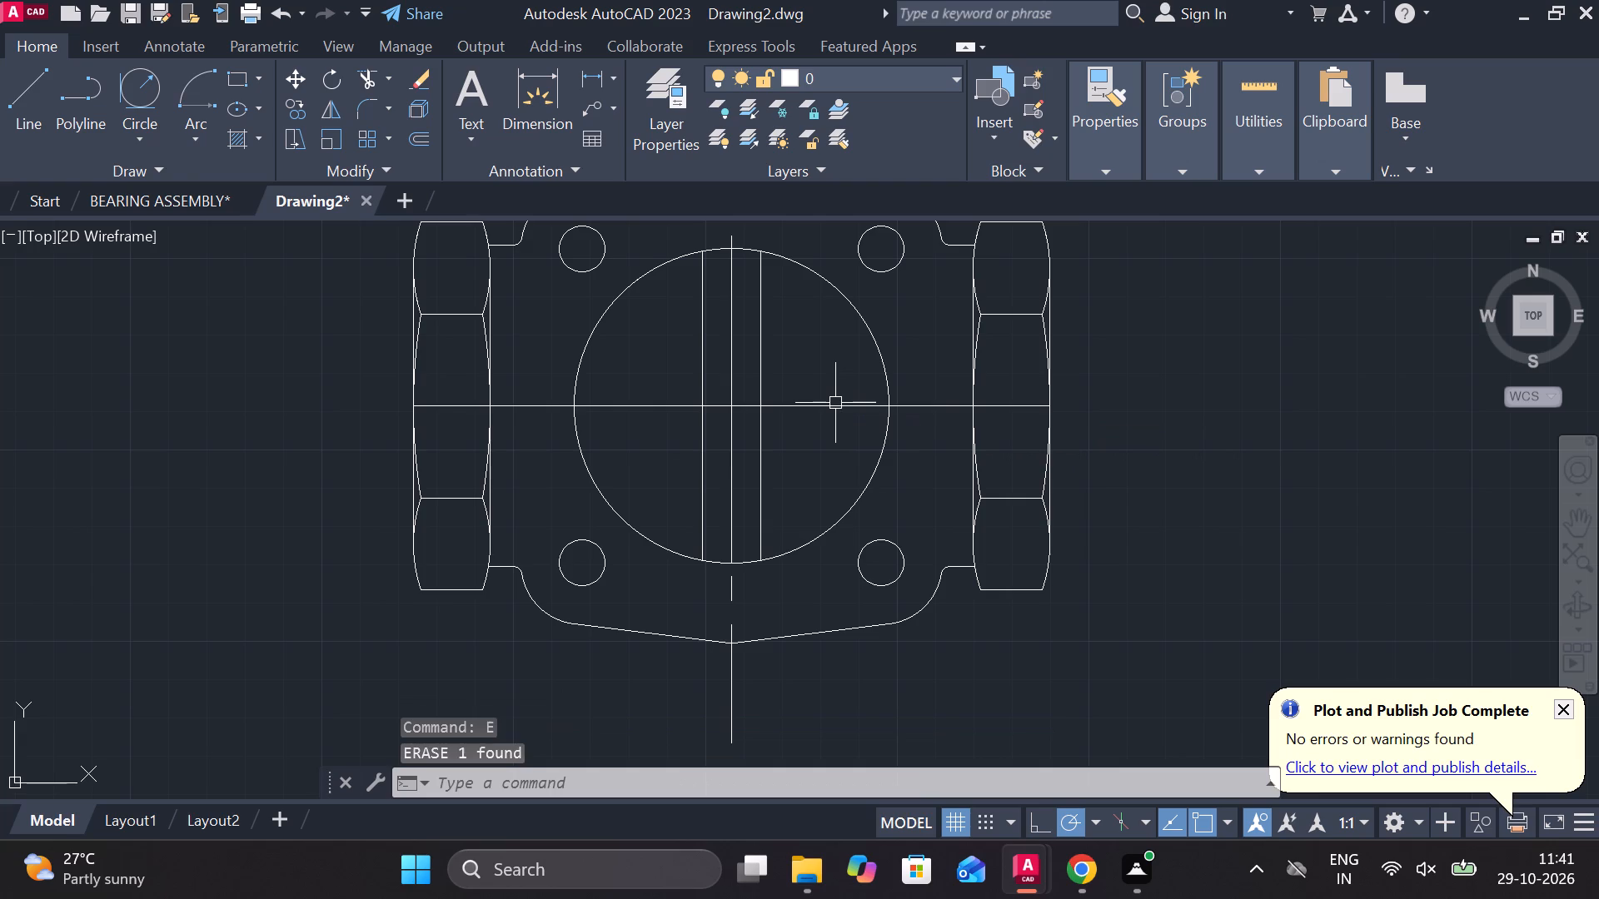
pyautogui.click(835, 403)
pyautogui.write('E')
pyautogui.press('space')
# Set the CENTER linetype on the remaining long horizontal line crossing the body between the upright parts.
pyautogui.click(835, 403)
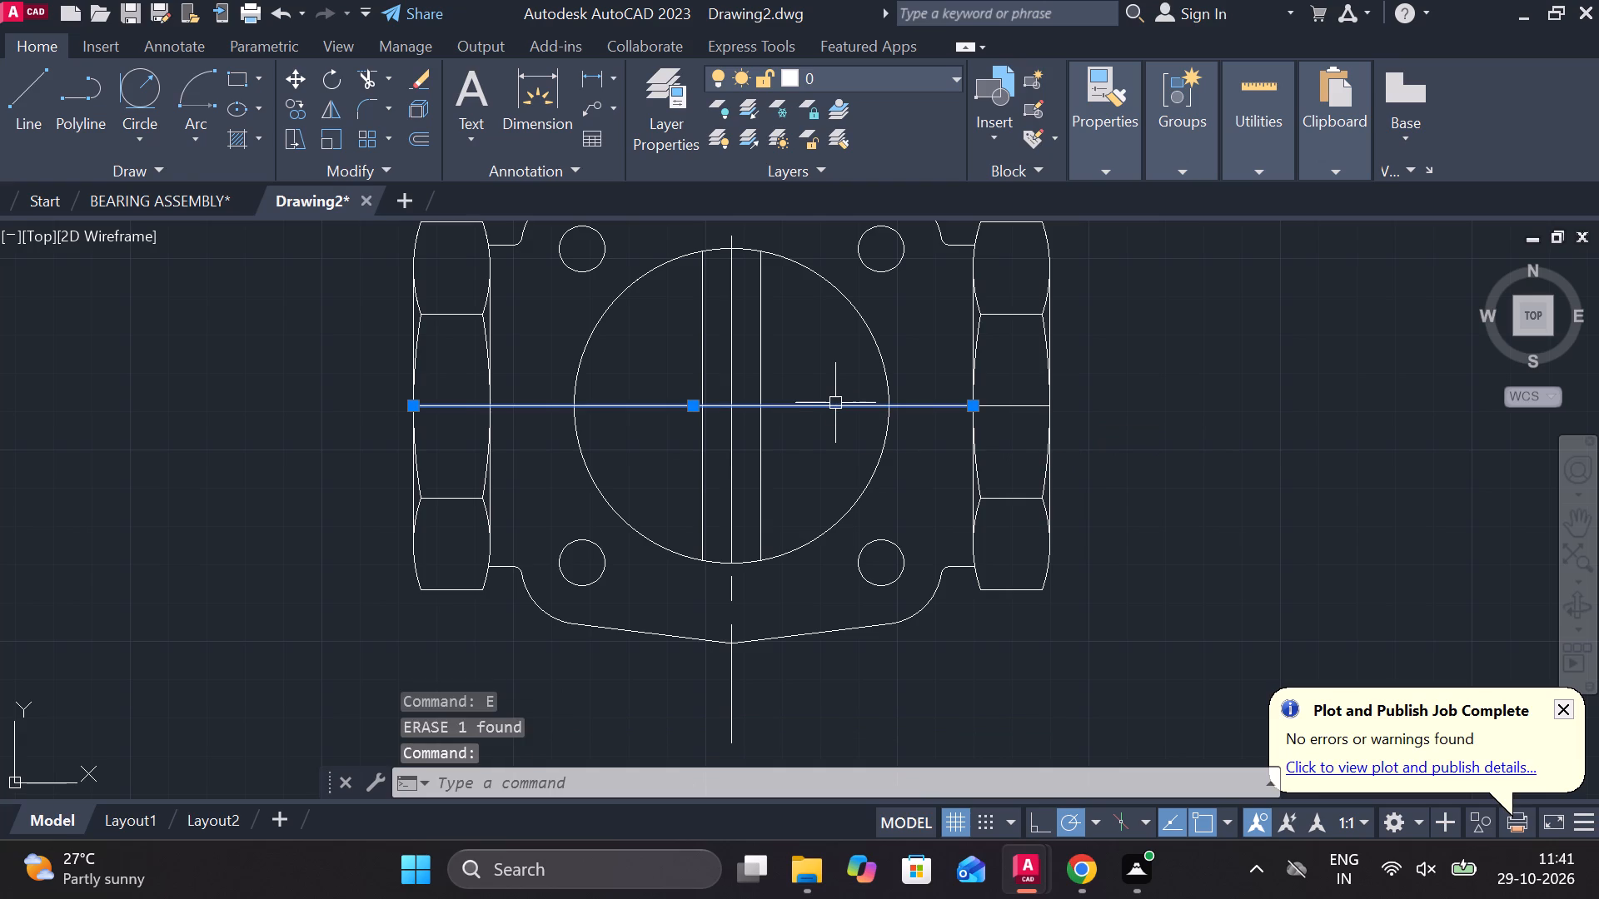
pyautogui.click(1177, 176)
pyautogui.click(1113, 176)
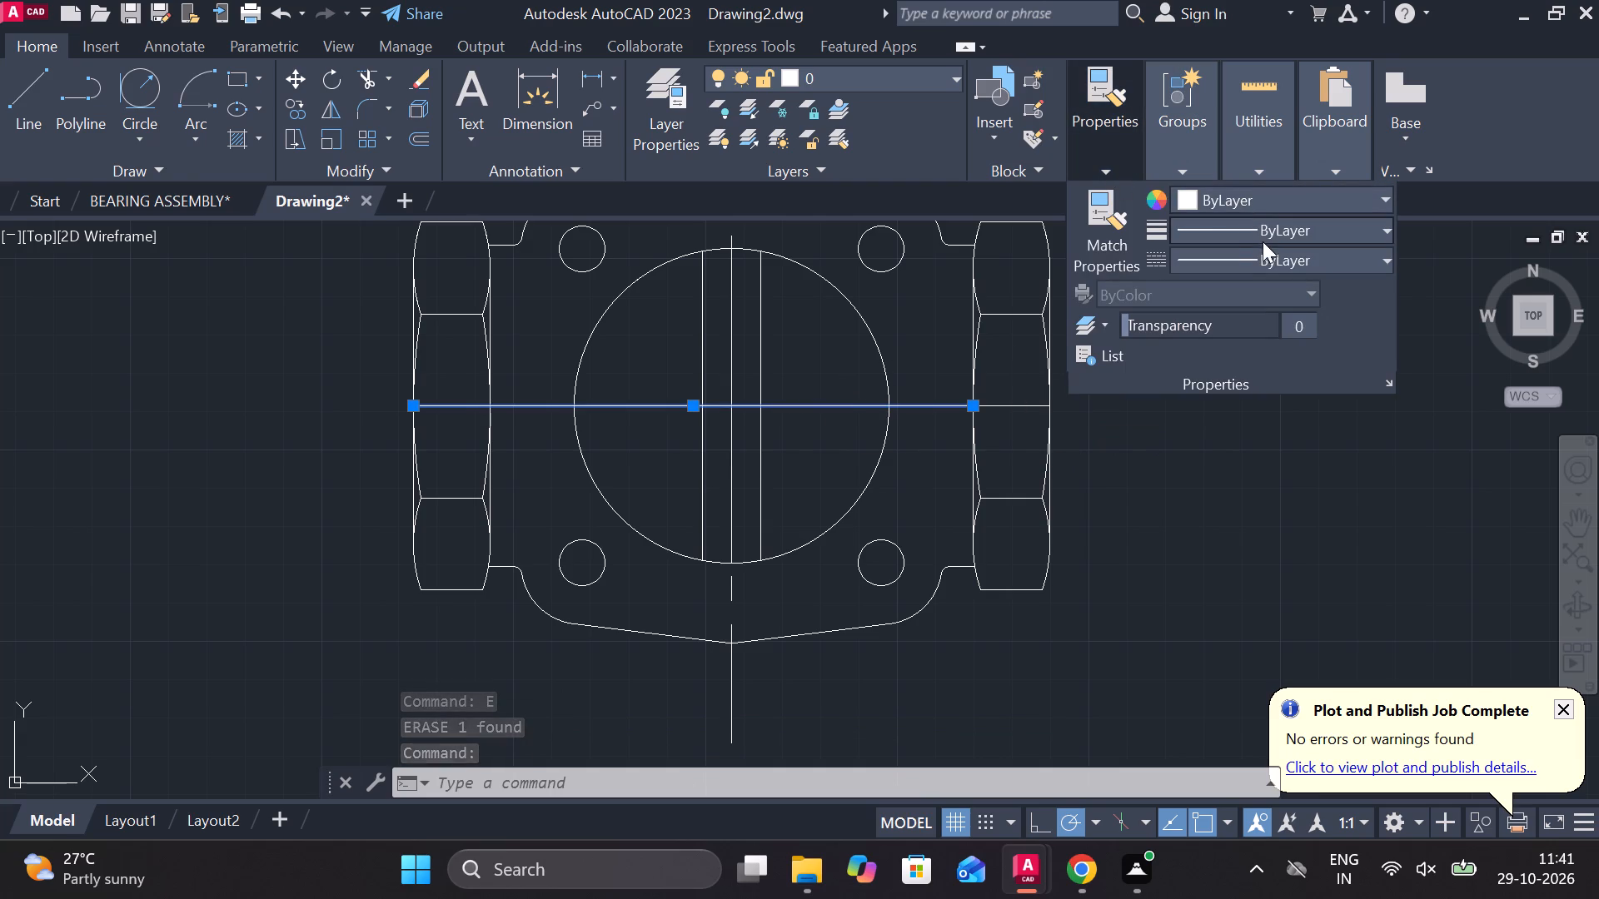
pyautogui.click(1264, 249)
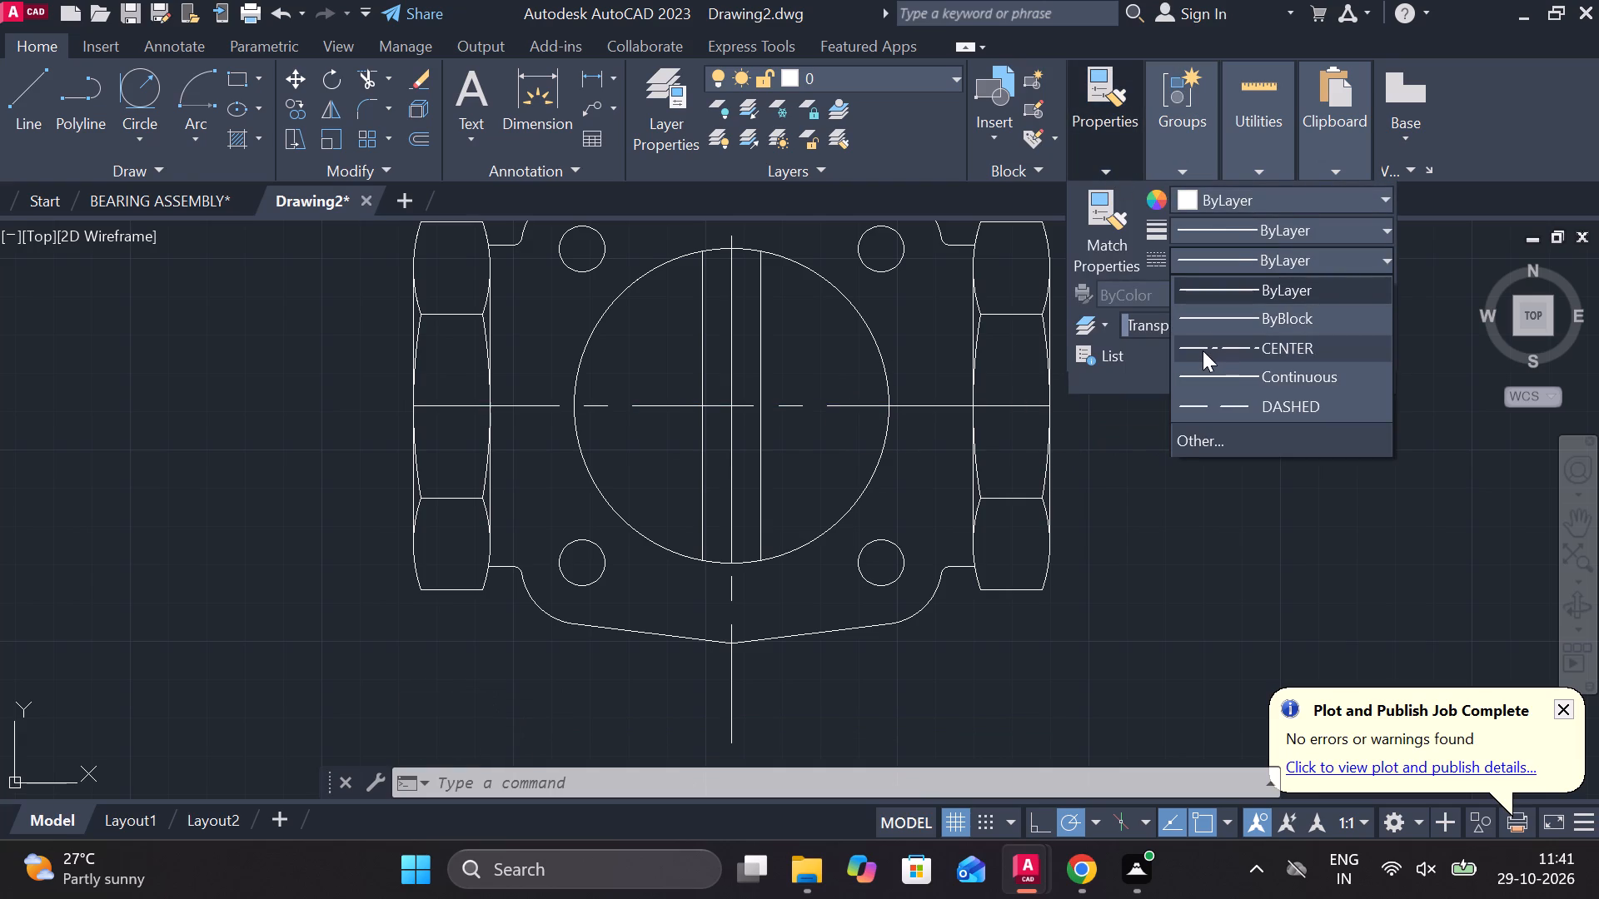
pyautogui.click(1203, 350)
pyautogui.press('Escape')
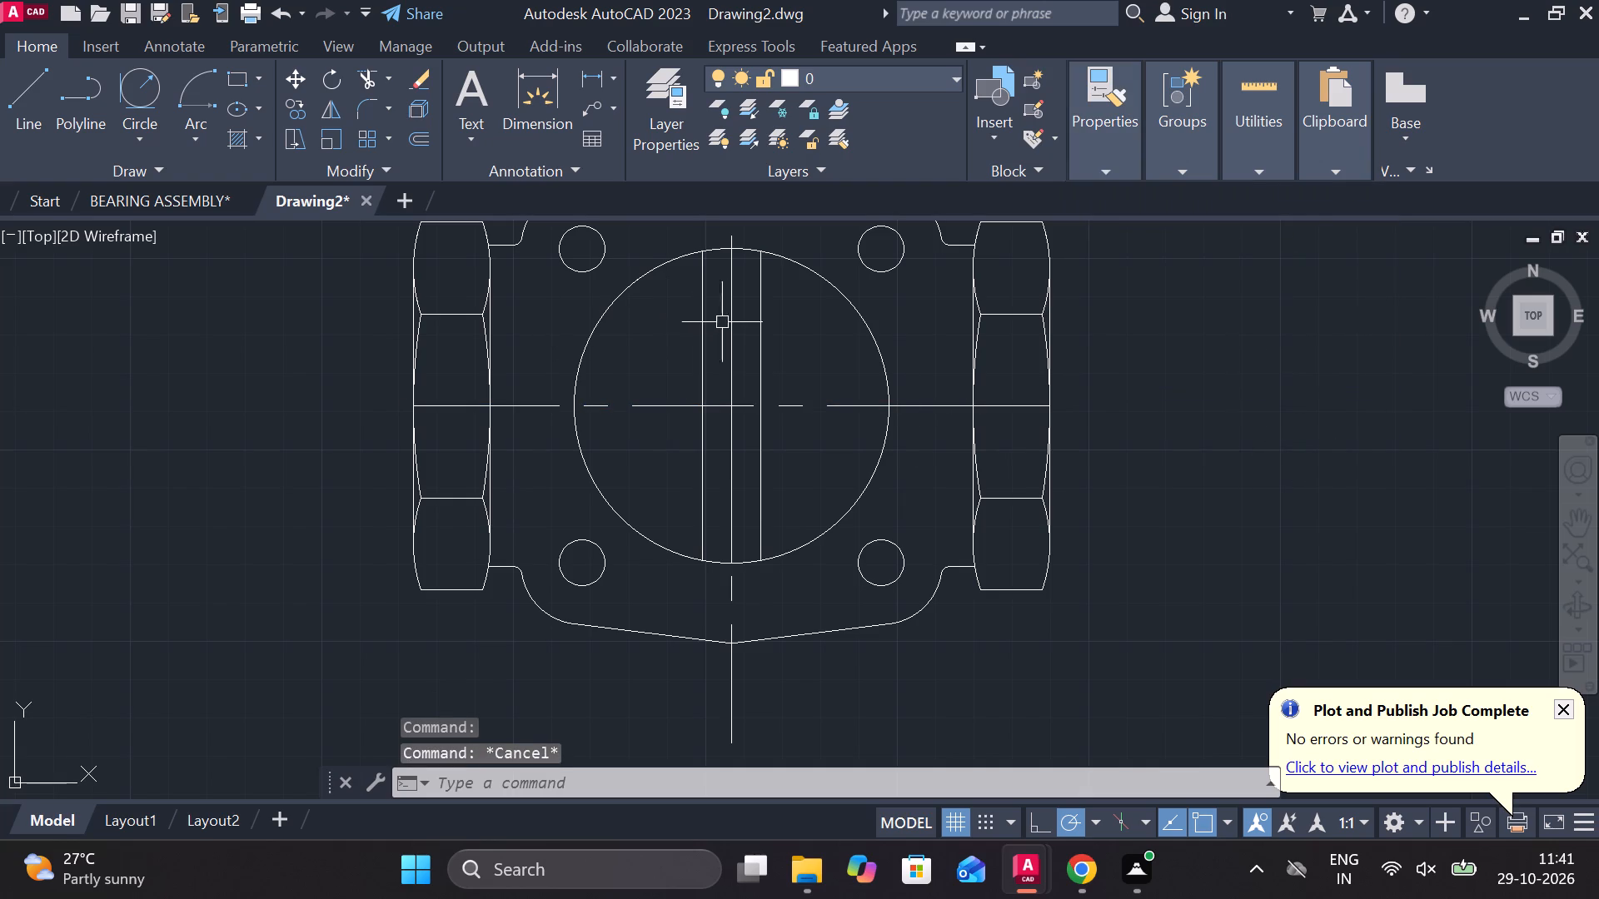
# Erase the solid vertical line lying over the vertical centre line inside the large circle.
pyautogui.click(728, 320)
pyautogui.write('E')
pyautogui.press('space')
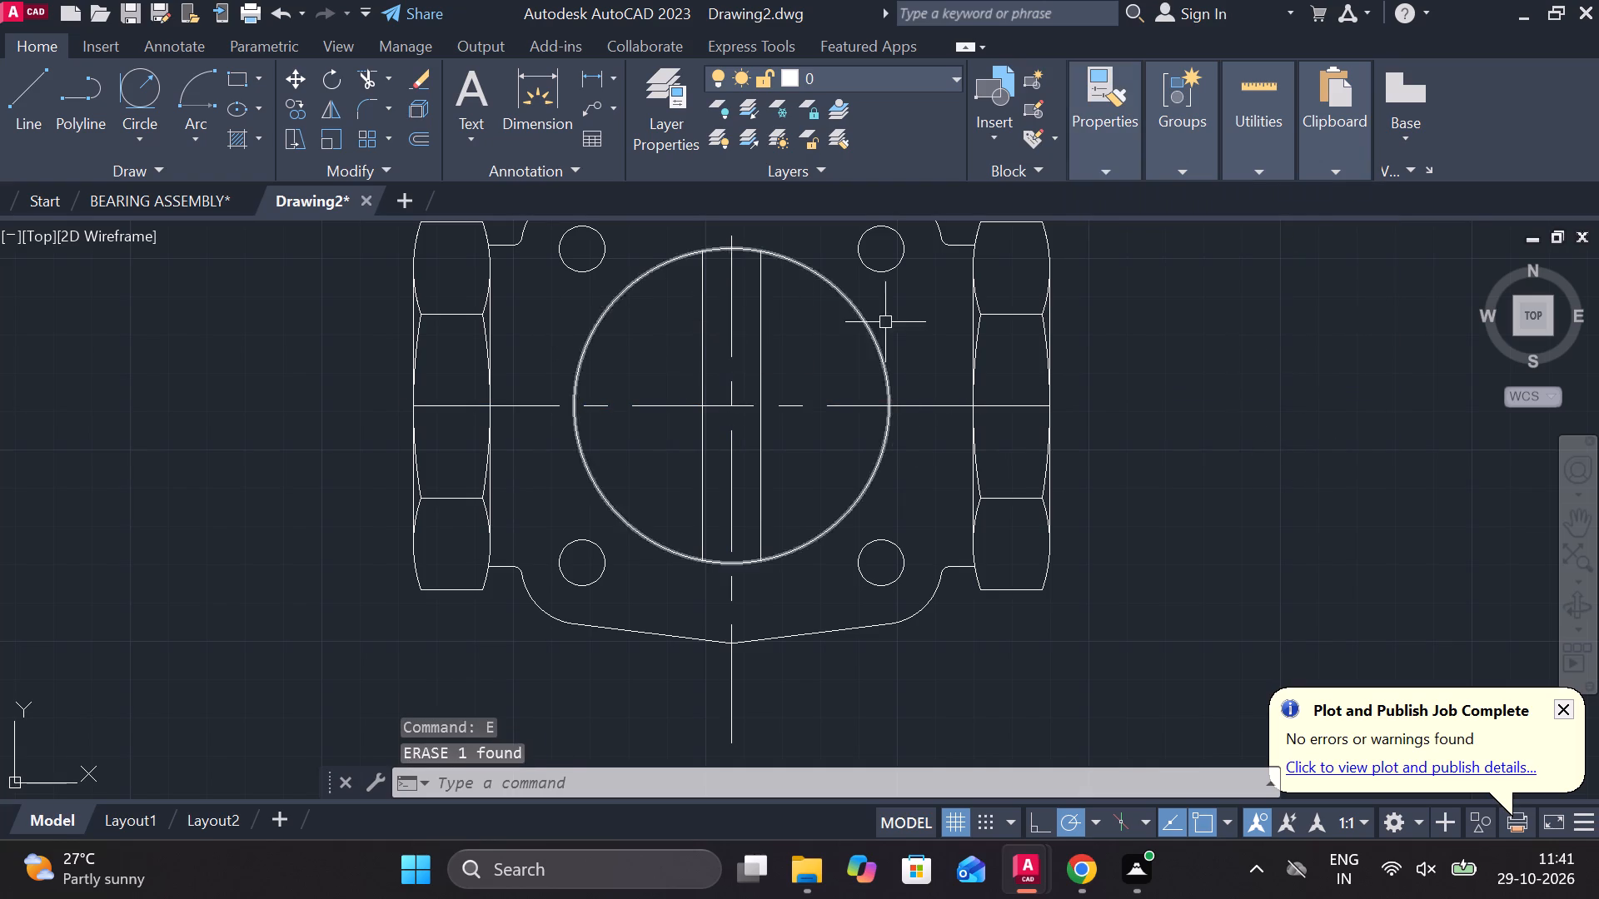
# Add a linear dimension above the hatched section spanning the top opening between the inner ends of the two upper hatched areas.
pyautogui.scroll(-2, 915, 330)
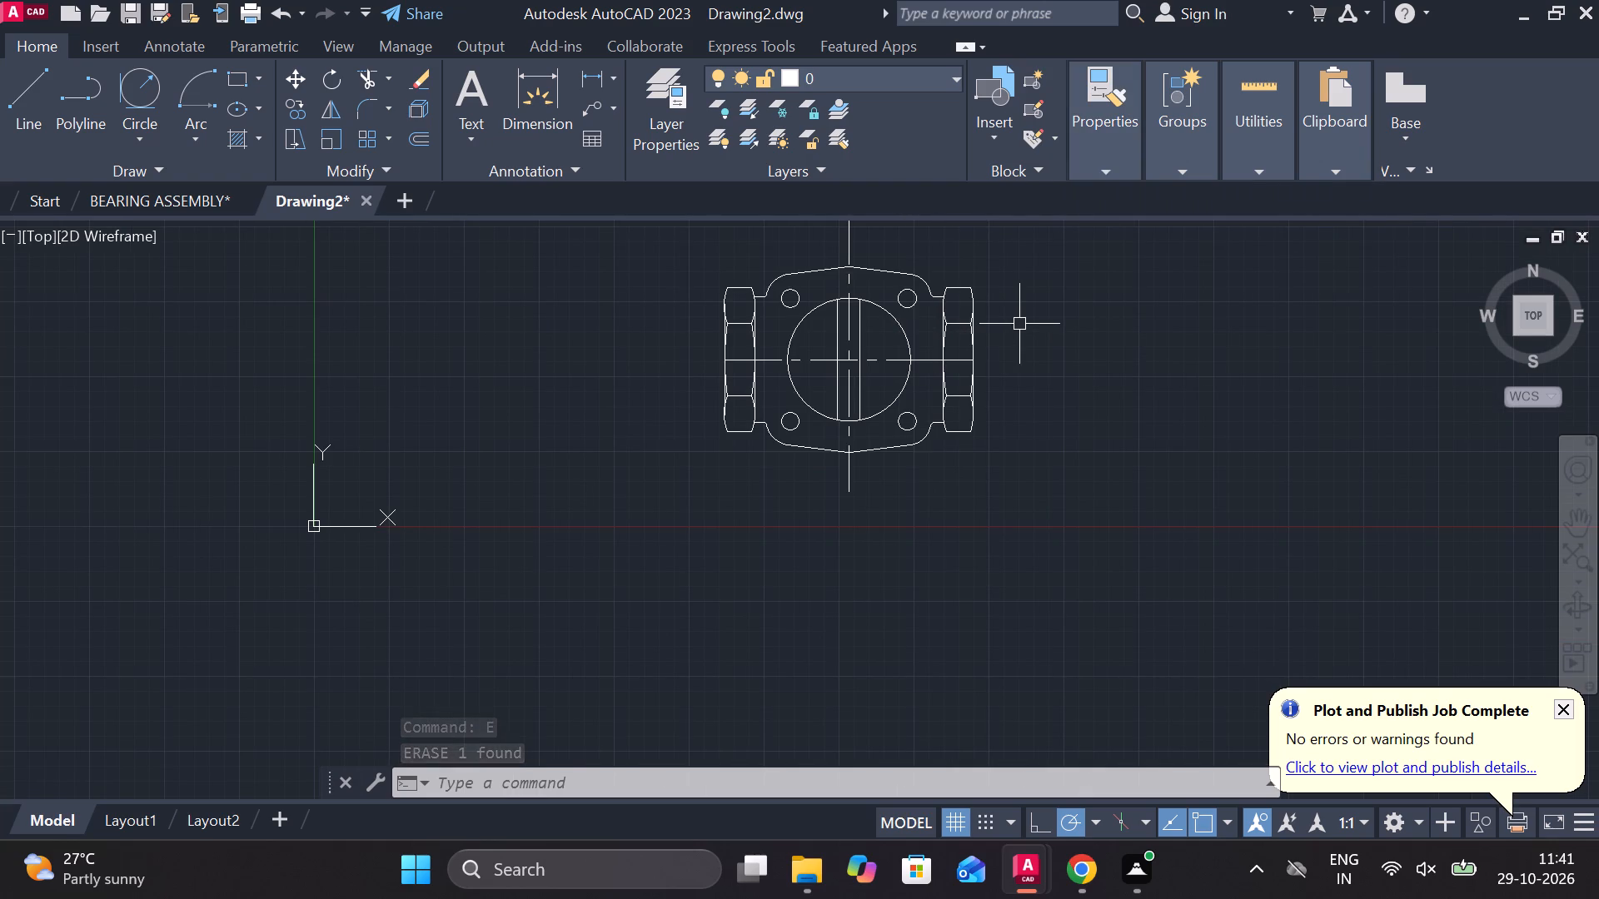
pyautogui.moveTo(1052, 310); pyautogui.dragTo(1009, 530, button='middle')
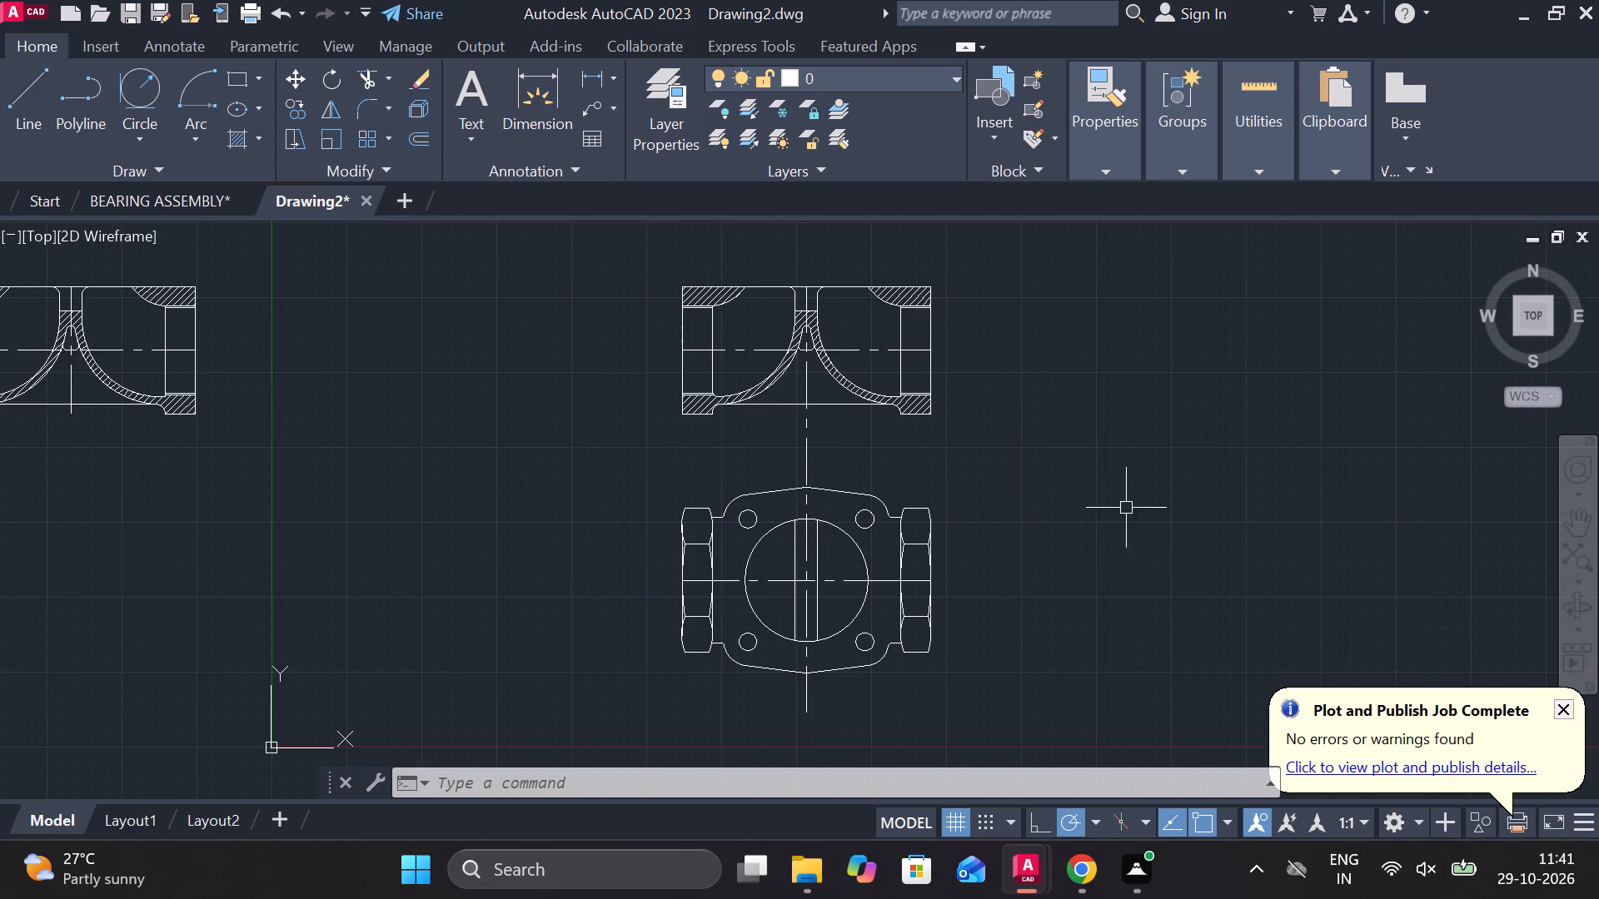
pyautogui.click(585, 74)
pyautogui.scroll(2, 806, 248)
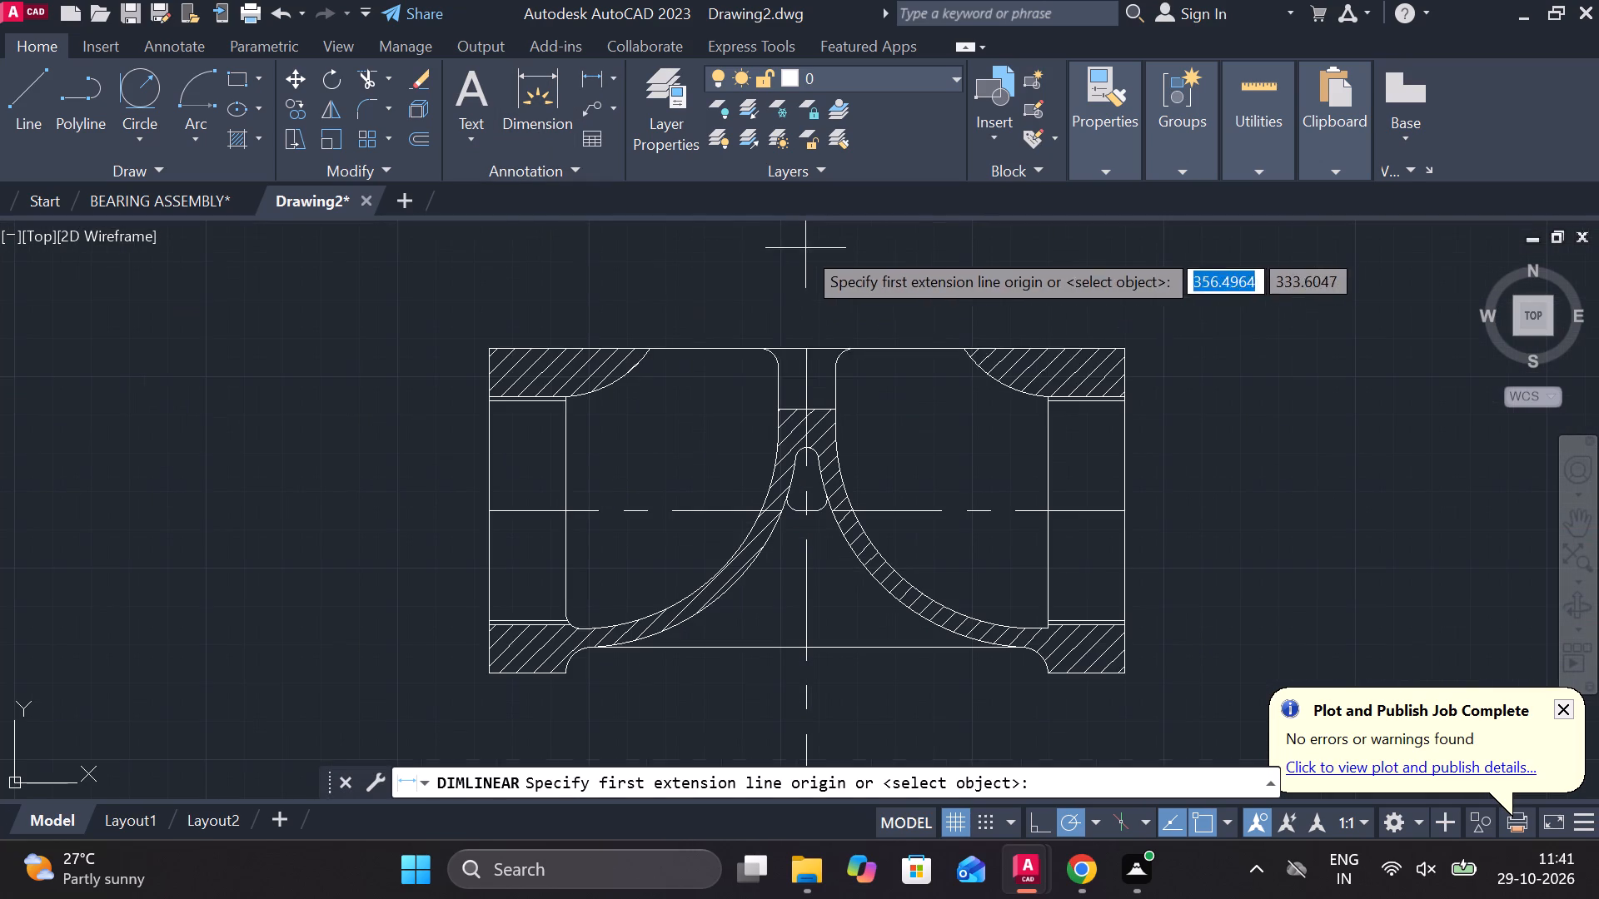
pyautogui.click(649, 335)
pyautogui.click(958, 349)
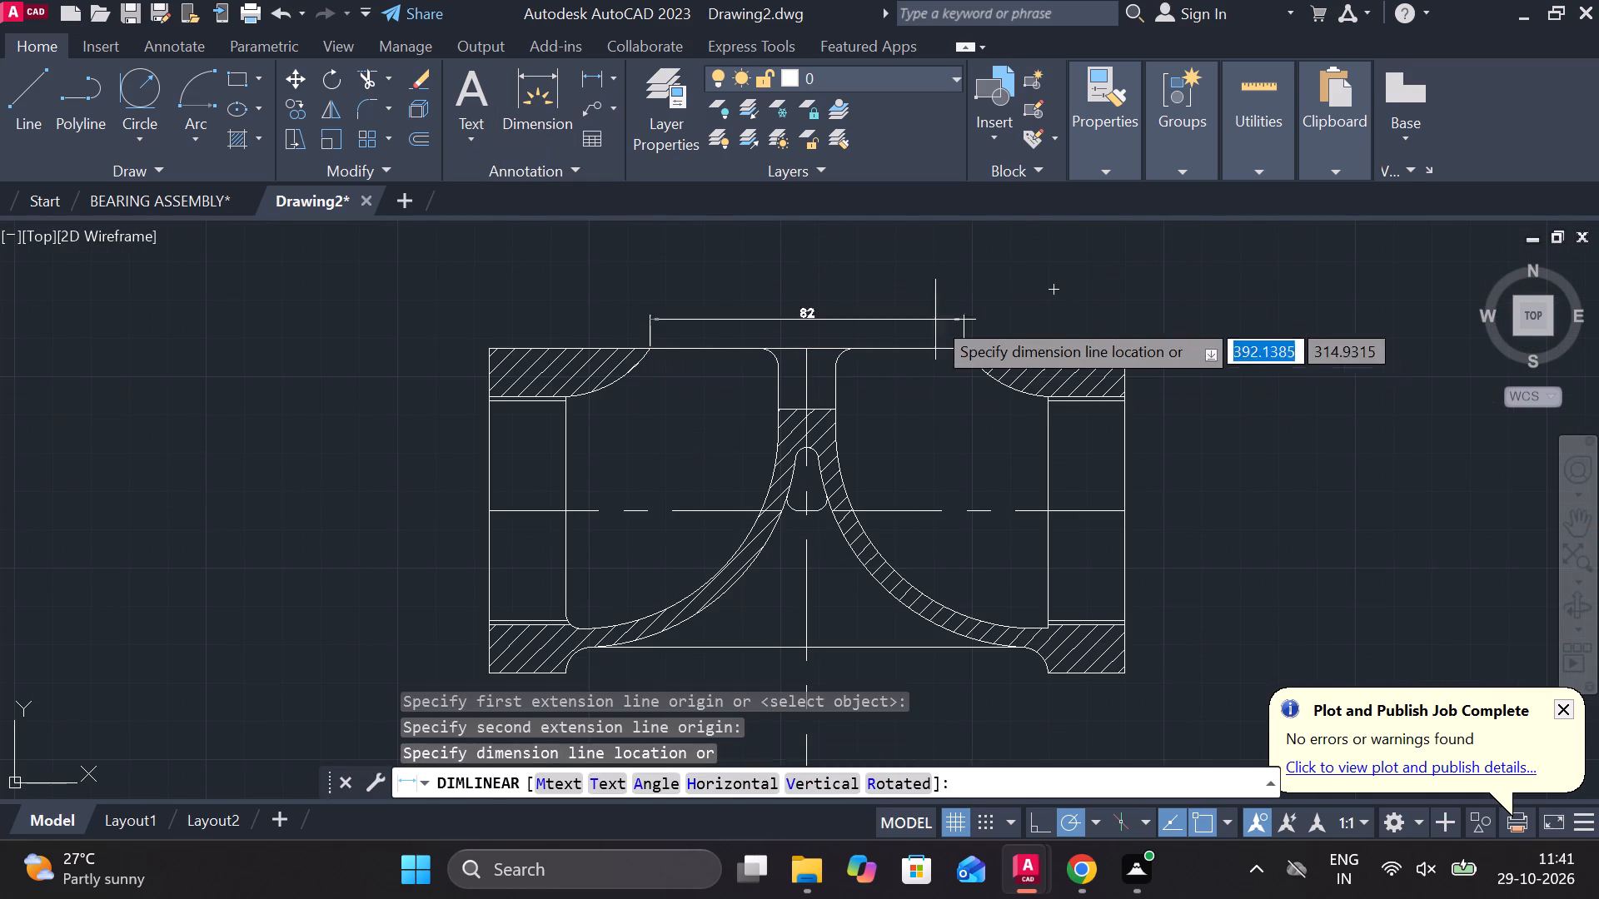
pyautogui.click(834, 249)
# Modify the ISO-25 dimension style to use an arrow size of 4.
pyautogui.scroll(-2, 854, 250)
pyautogui.moveTo(1040, 291); pyautogui.dragTo(904, 266, button='middle')
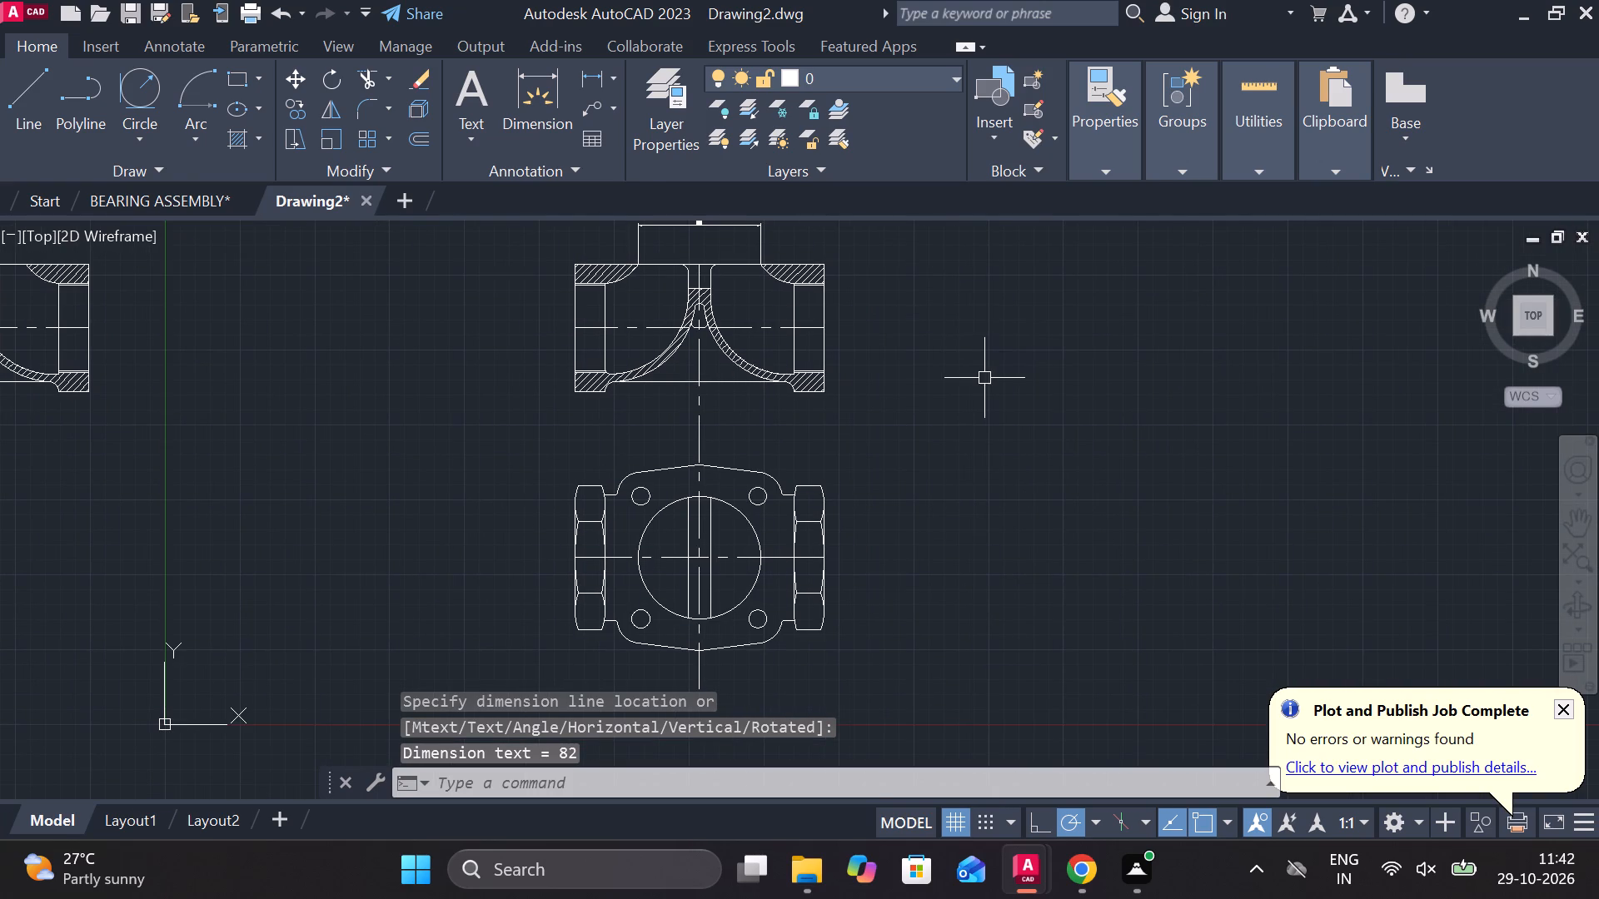
pyautogui.moveTo(981, 378); pyautogui.dragTo(957, 416, button='middle')
pyautogui.scroll(-1, 960, 411)
pyautogui.press('Escape')
pyautogui.write('D')
pyautogui.press('space')
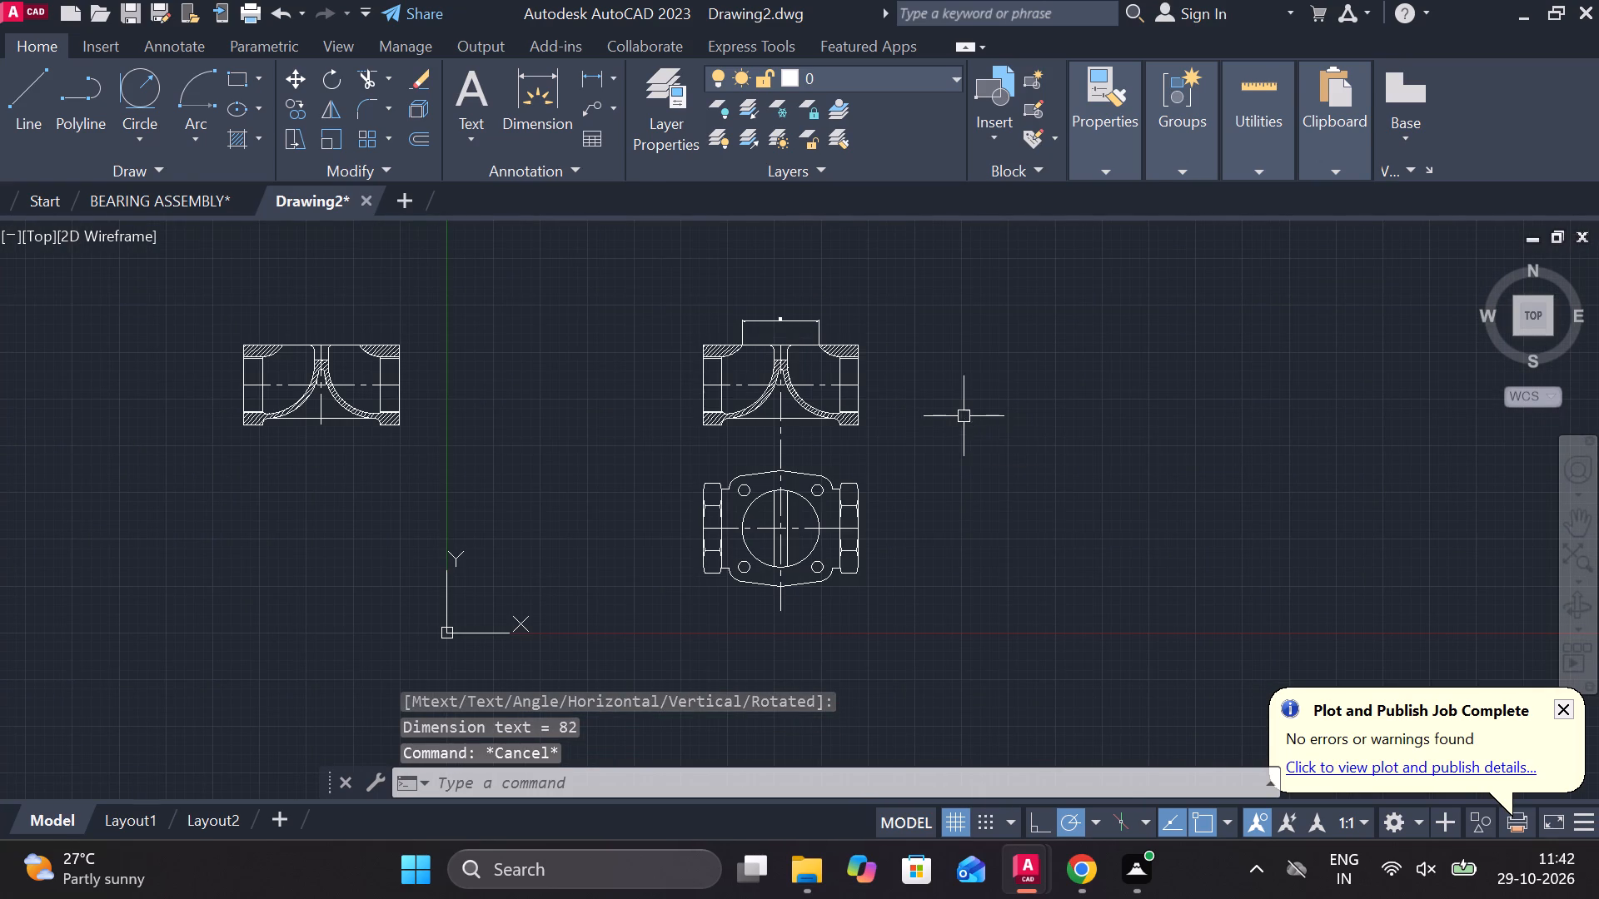
pyautogui.click(1056, 370)
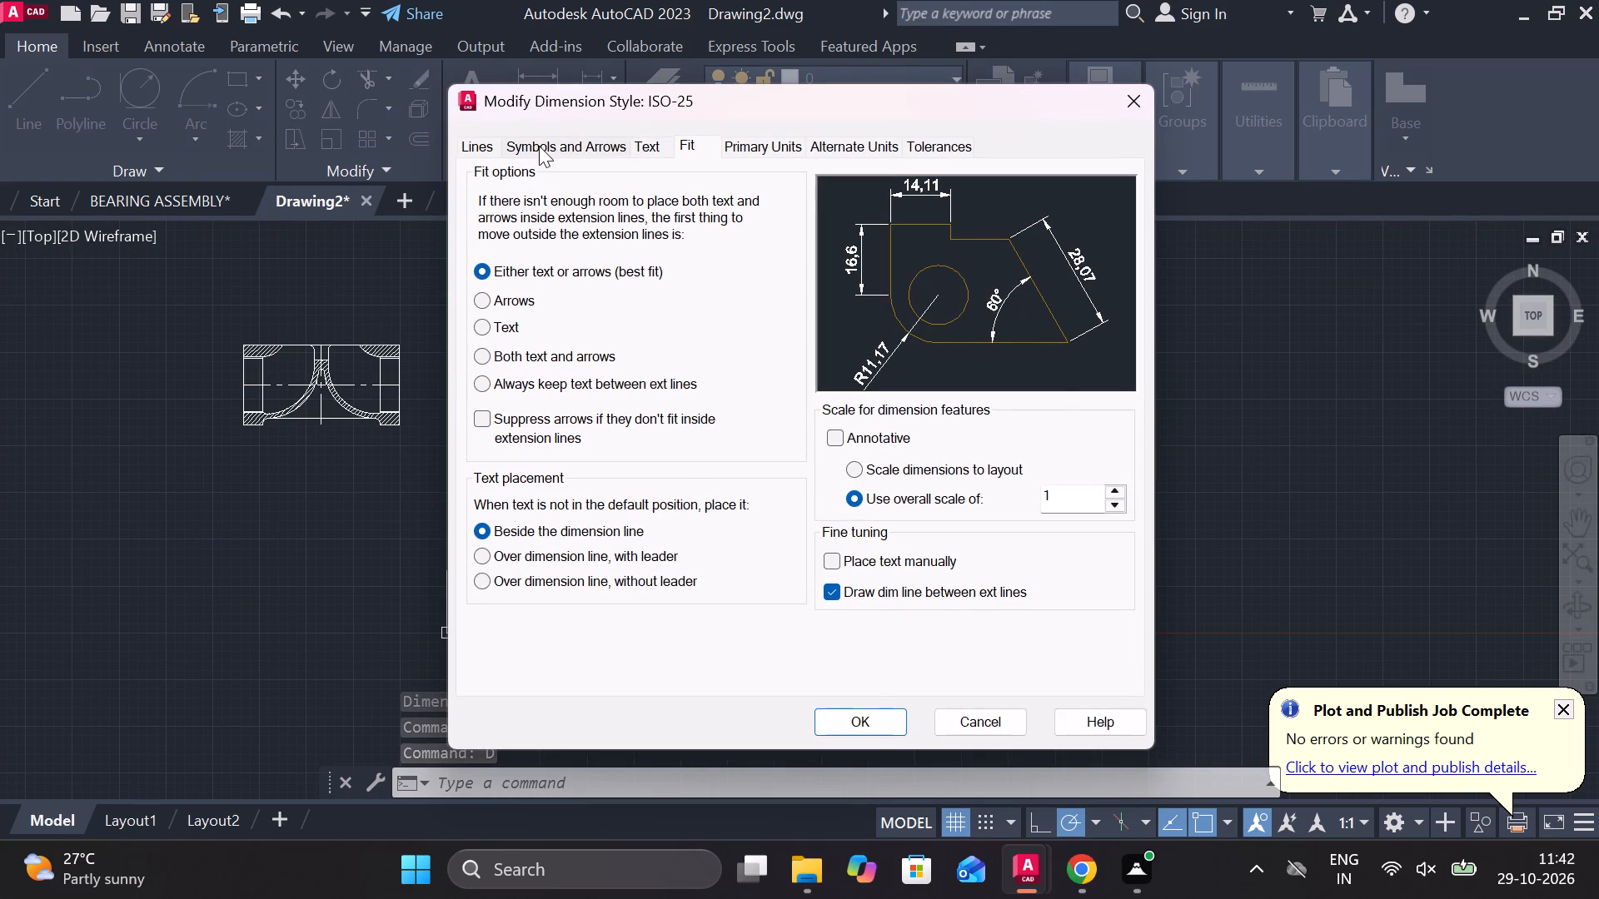
pyautogui.click(539, 146)
pyautogui.click(517, 391)
pyautogui.click(510, 407)
pyautogui.moveTo(484, 407); pyautogui.dragTo(477, 407)
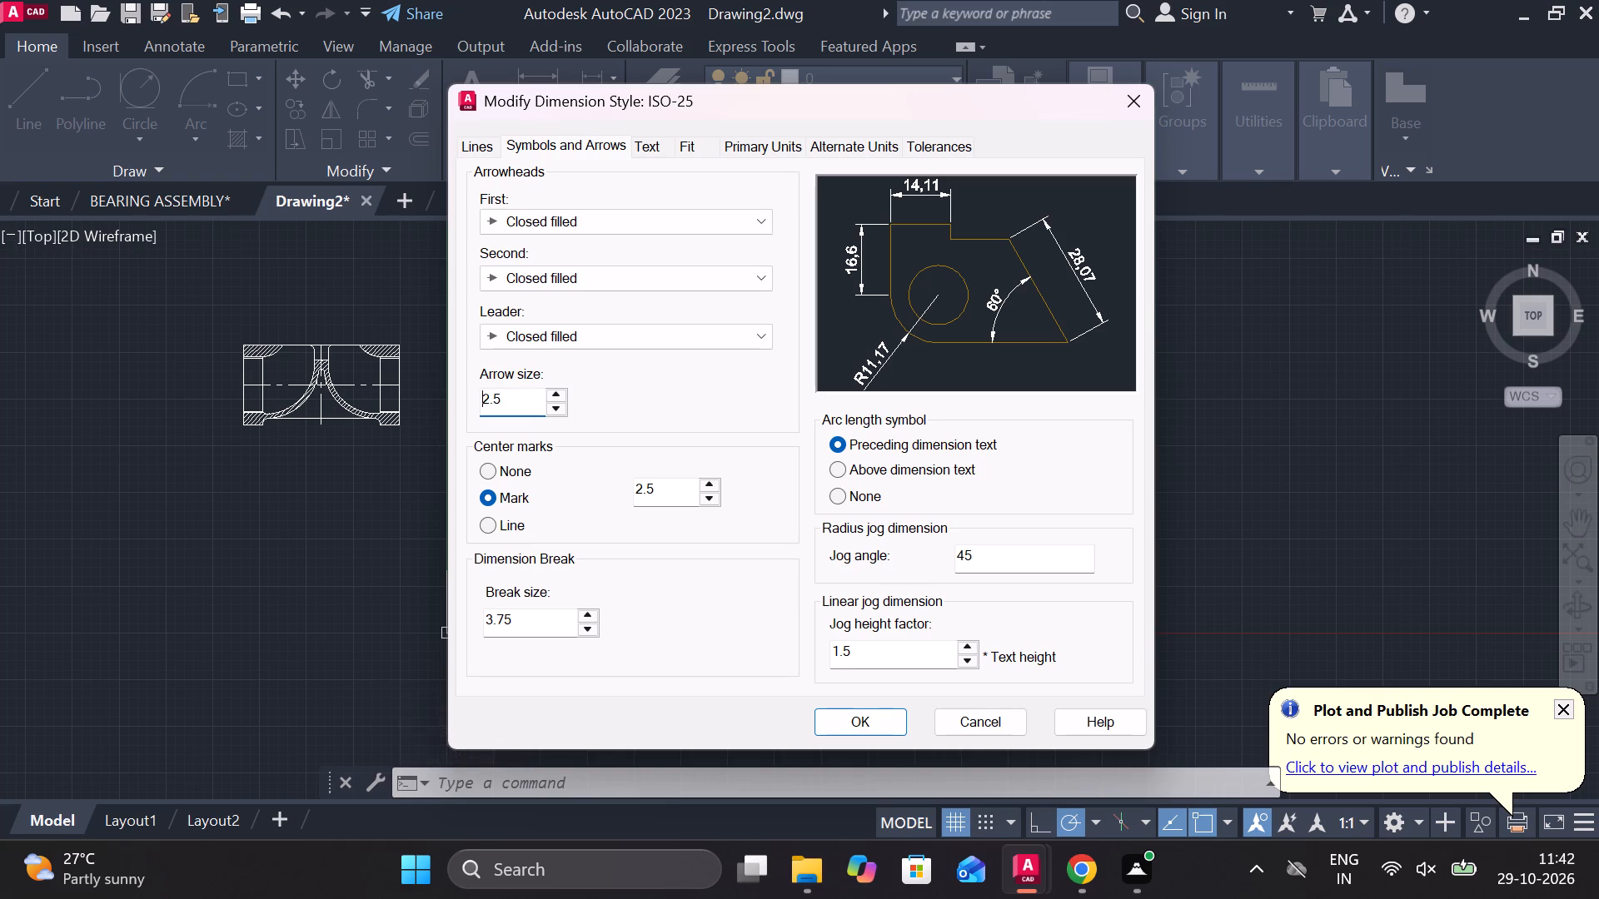
pyautogui.moveTo(477, 407); pyautogui.dragTo(466, 407)
pyautogui.click(496, 406)
pyautogui.click(507, 402)
pyautogui.click(461, 399)
pyautogui.press('BackSpace')
pyautogui.press('BackSpace')
pyautogui.press('BackSpace')
pyautogui.press('4')
# Set the ISO-25 style's text height to 8 and text alignment to ISO standard, and make the style current.
pyautogui.click(640, 148)
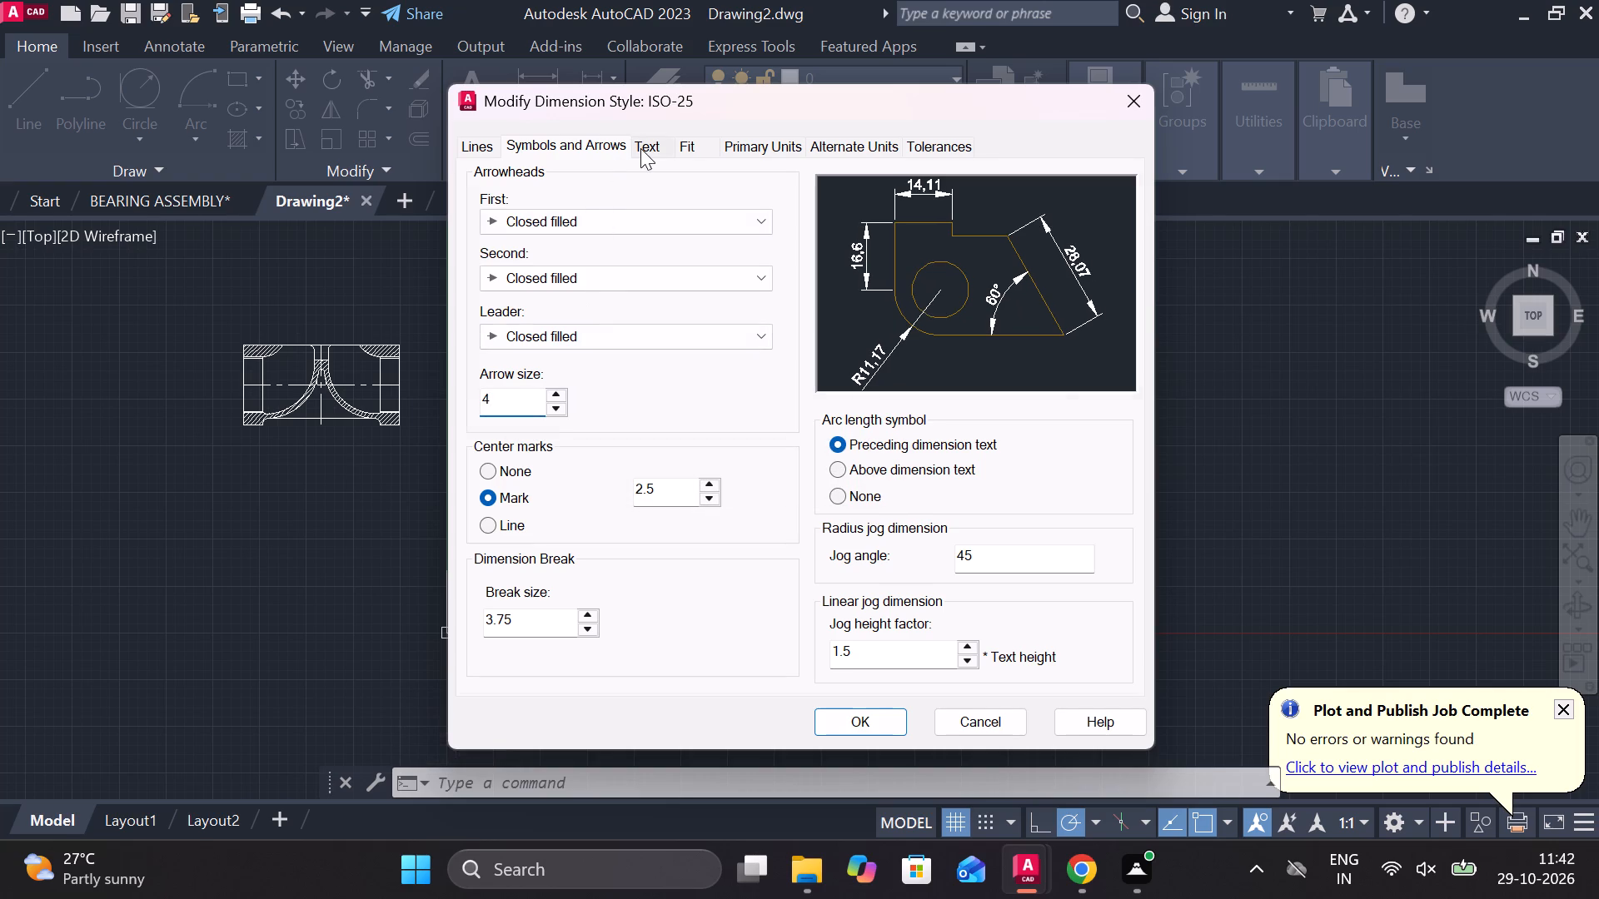
pyautogui.moveTo(754, 327); pyautogui.dragTo(686, 332)
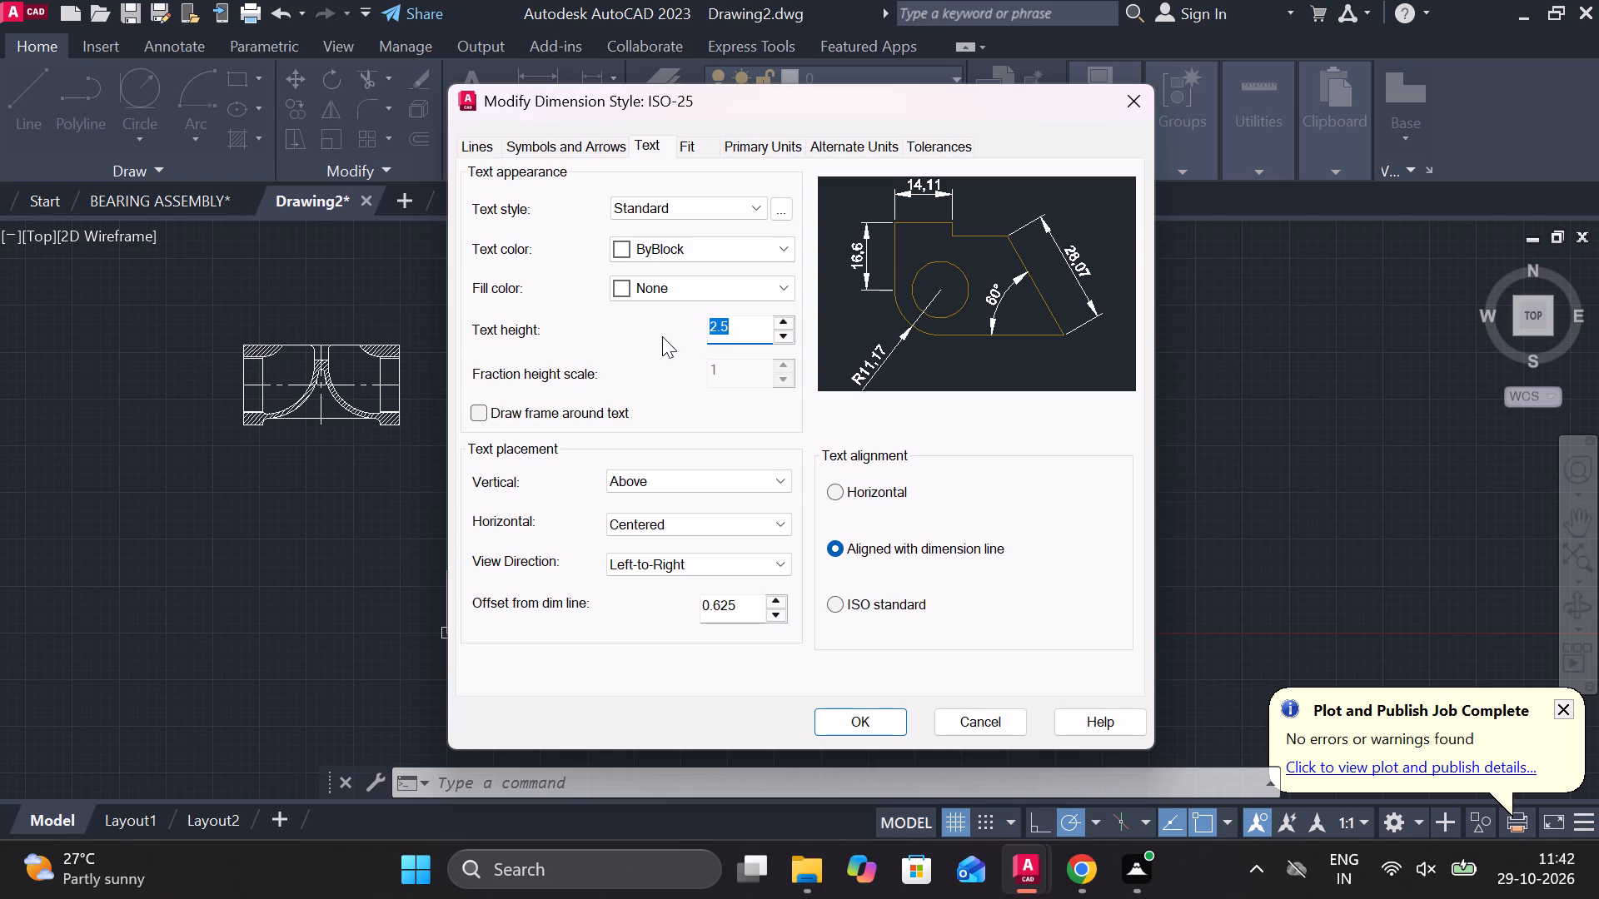
pyautogui.press('8')
pyautogui.click(830, 602)
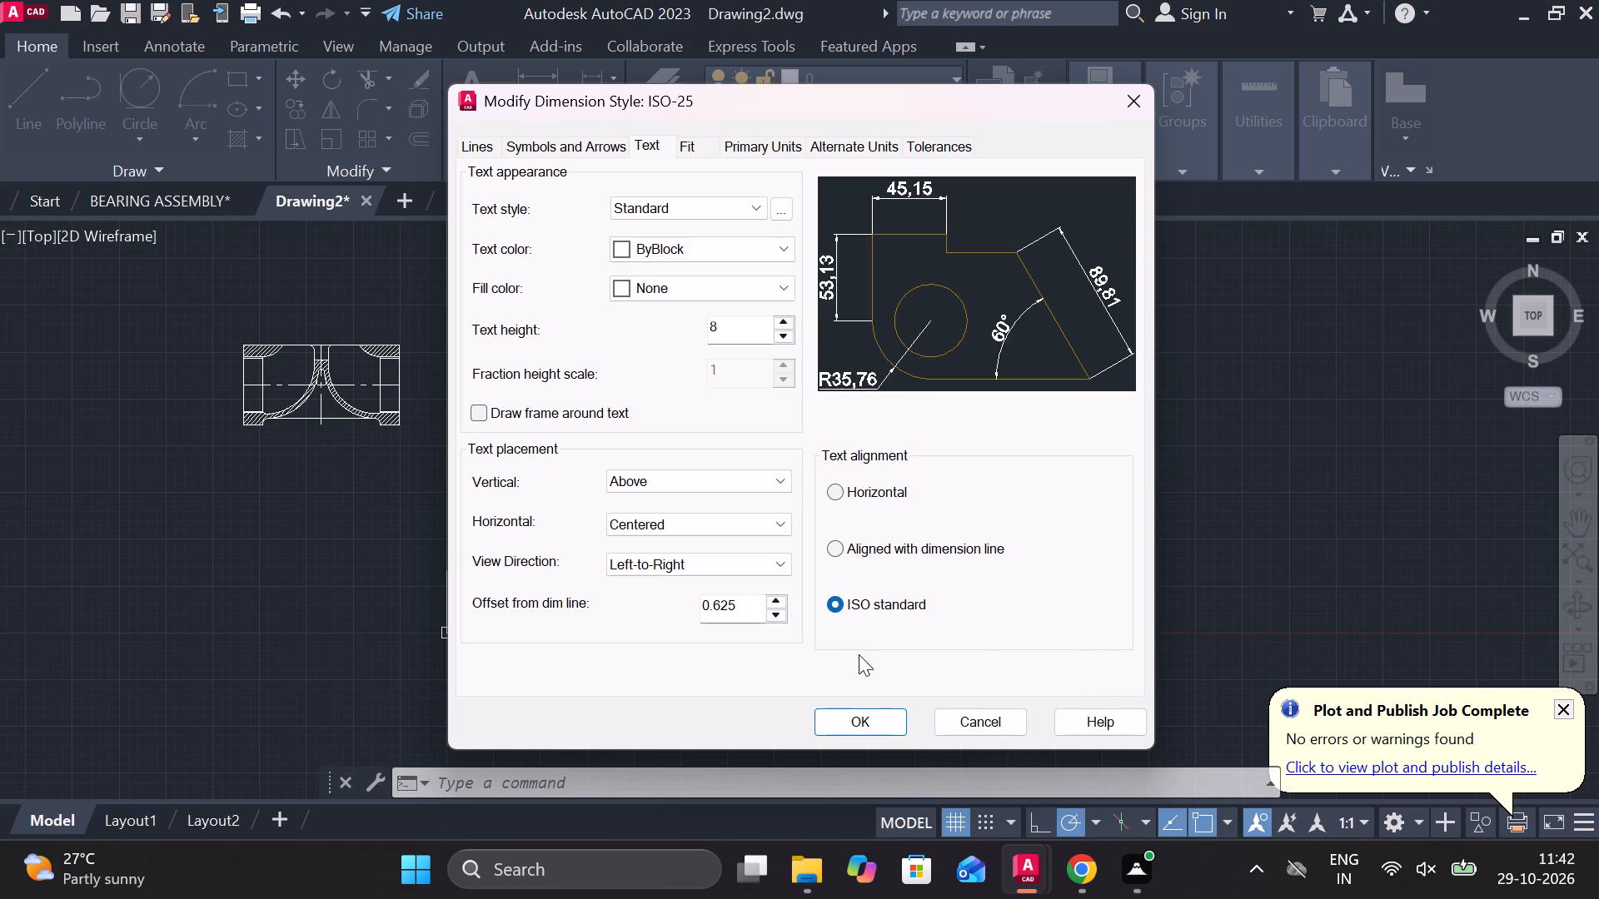
pyautogui.click(859, 712)
pyautogui.click(1035, 292)
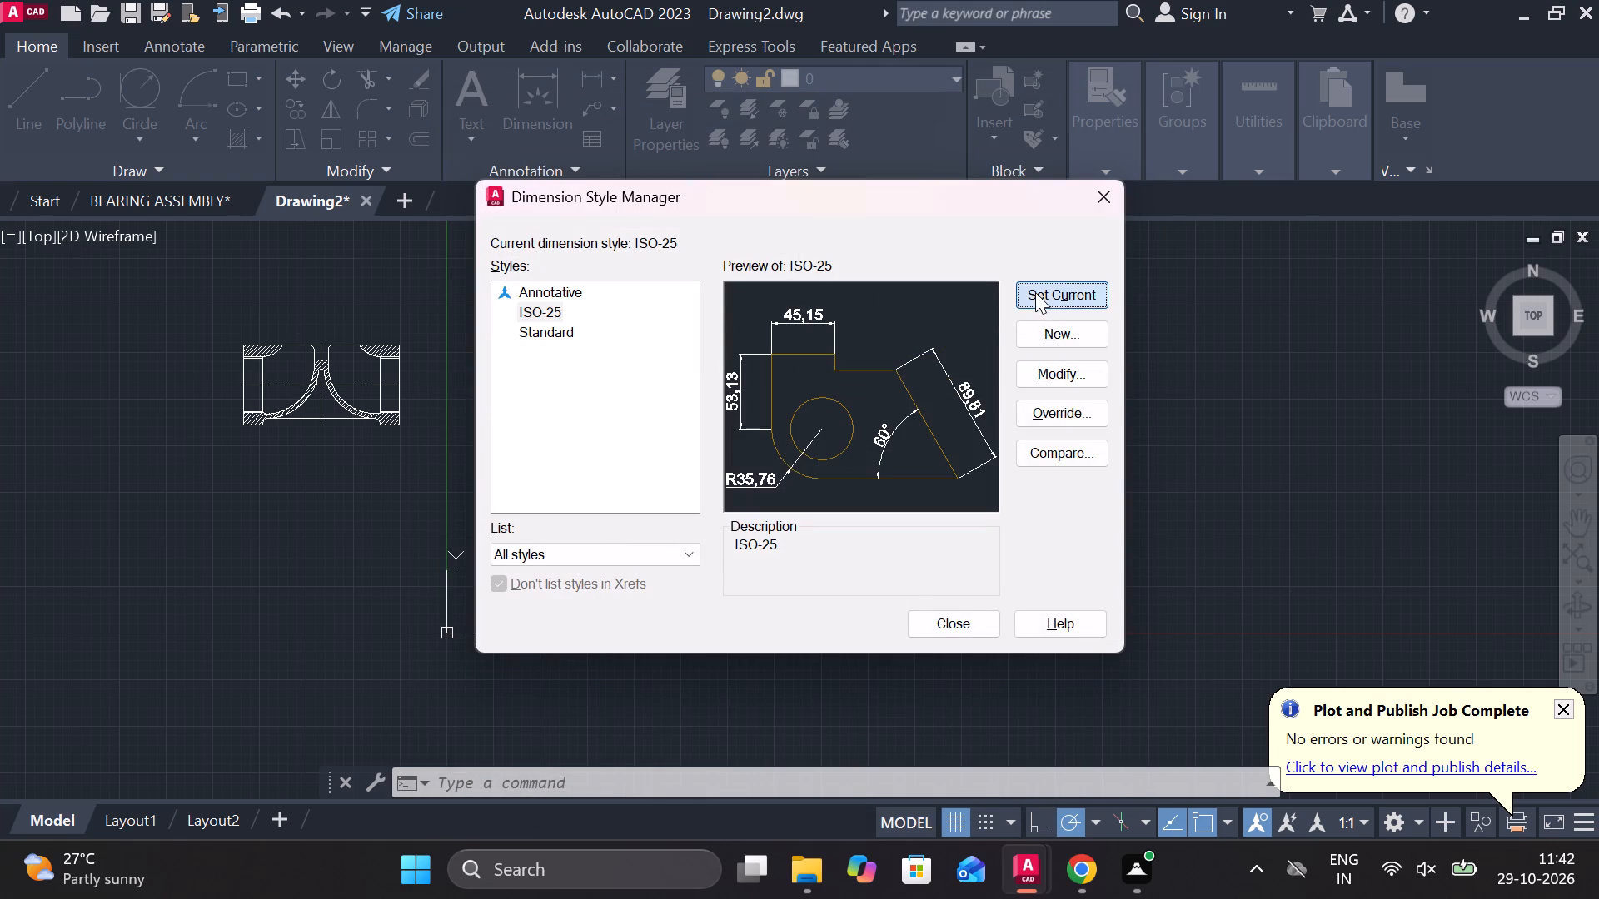
pyautogui.click(945, 618)
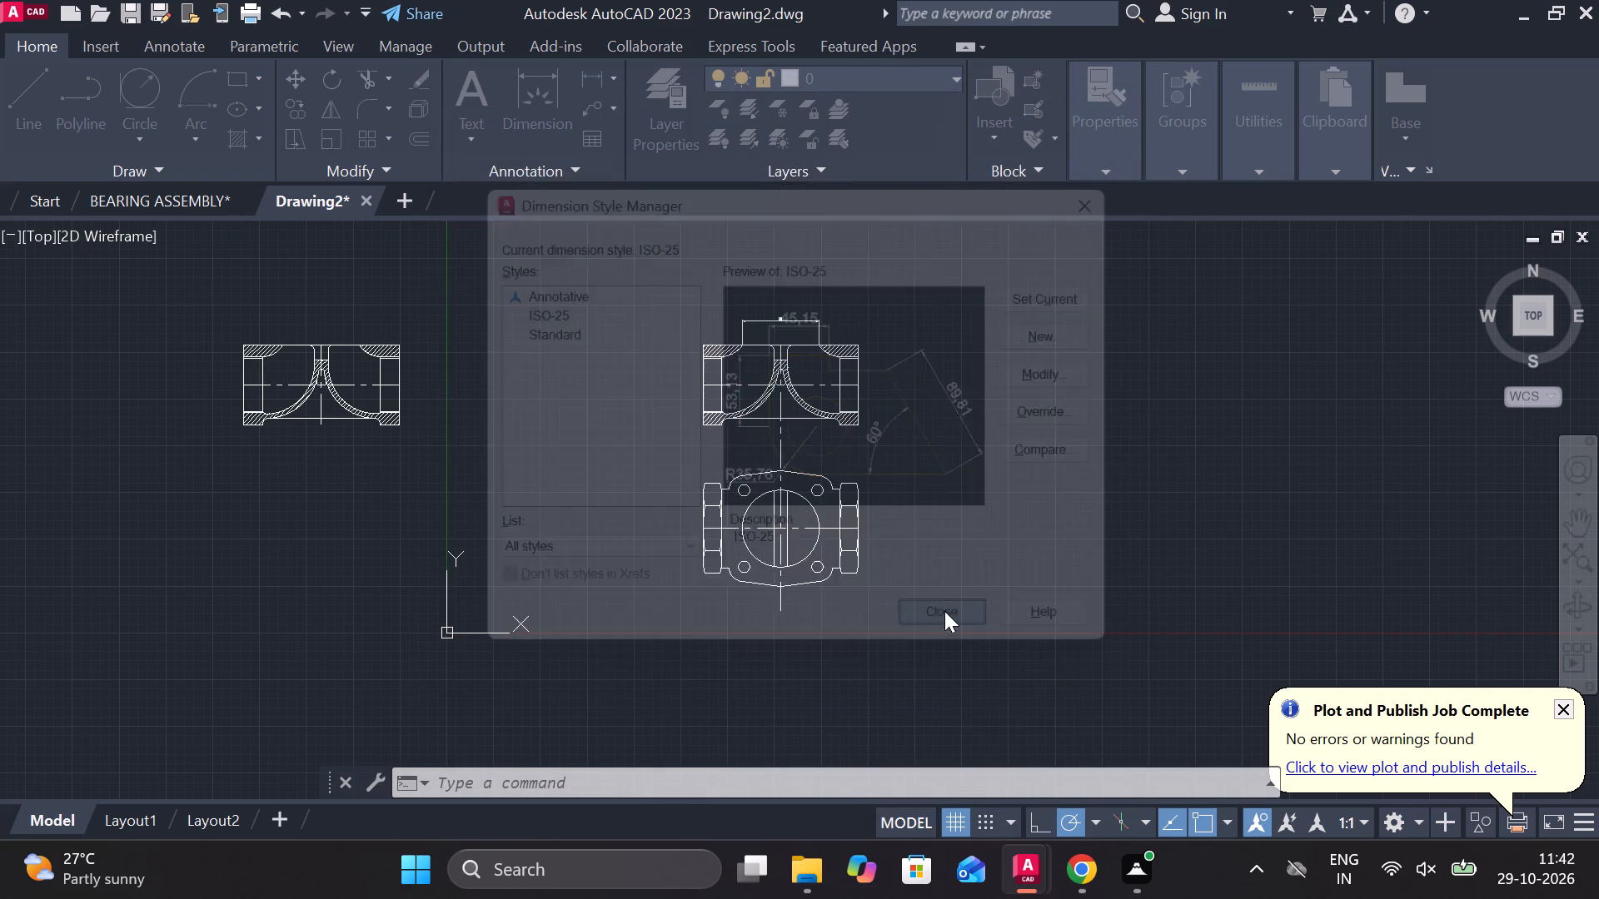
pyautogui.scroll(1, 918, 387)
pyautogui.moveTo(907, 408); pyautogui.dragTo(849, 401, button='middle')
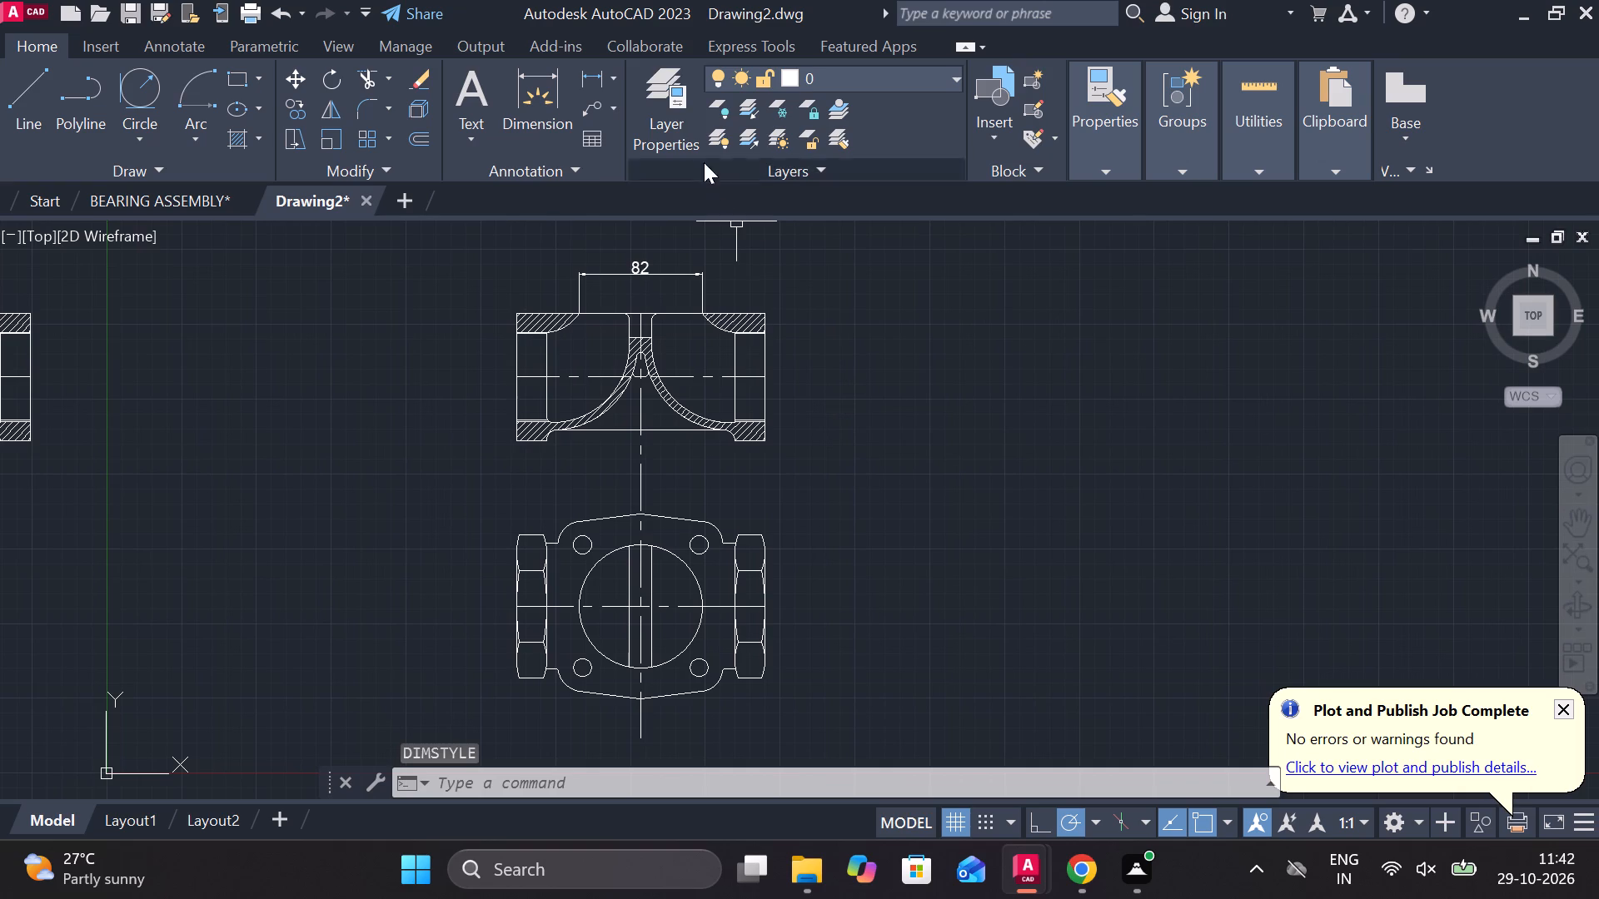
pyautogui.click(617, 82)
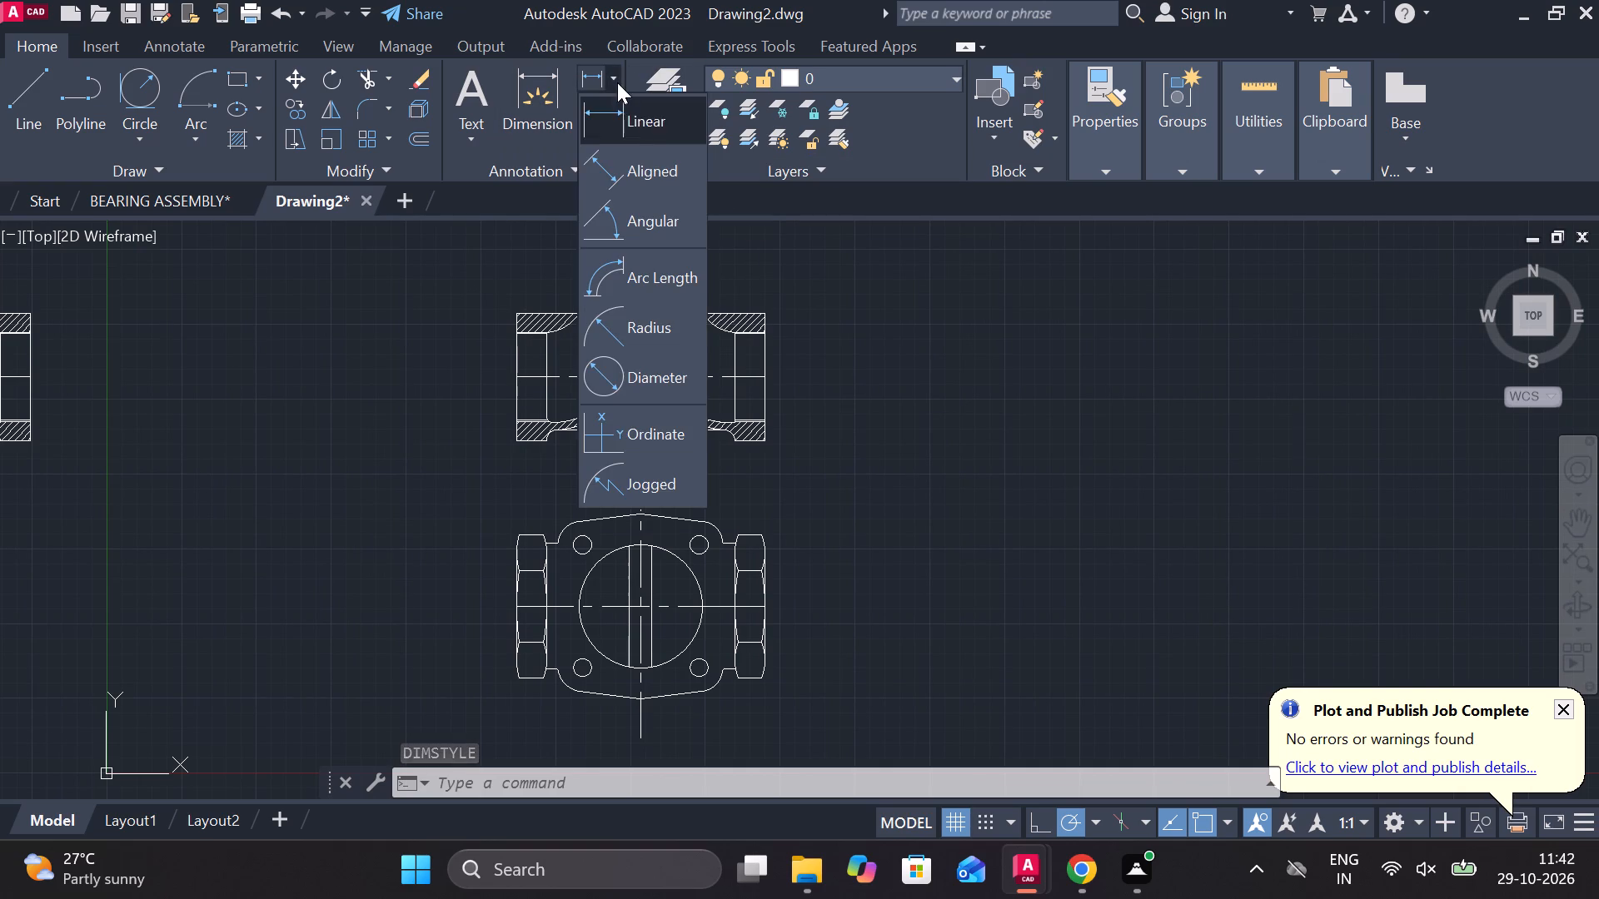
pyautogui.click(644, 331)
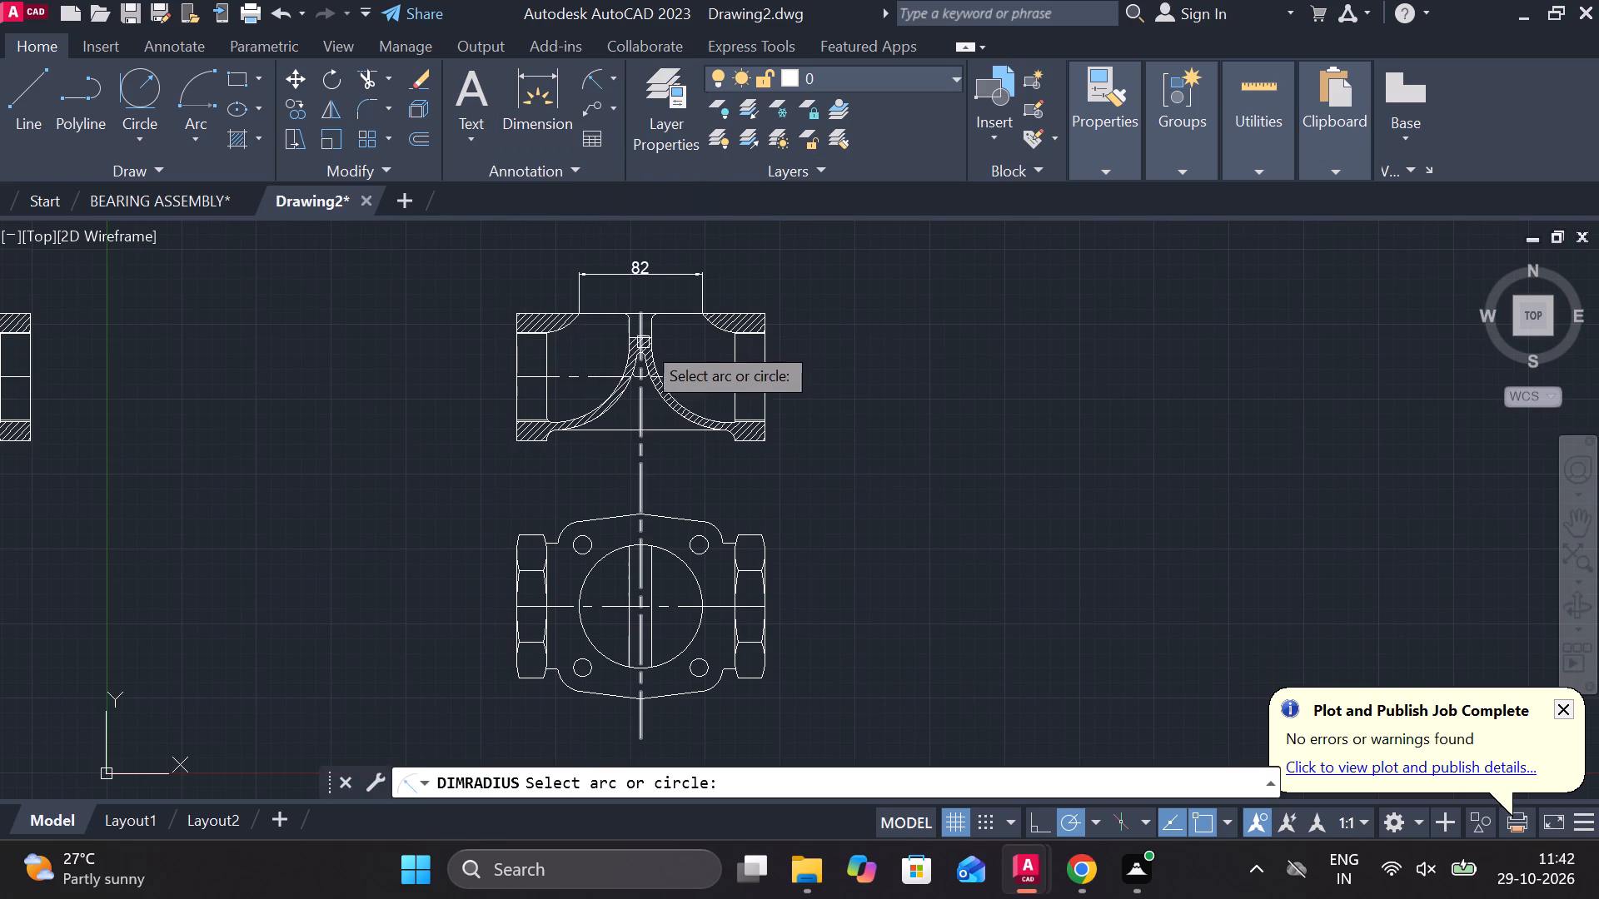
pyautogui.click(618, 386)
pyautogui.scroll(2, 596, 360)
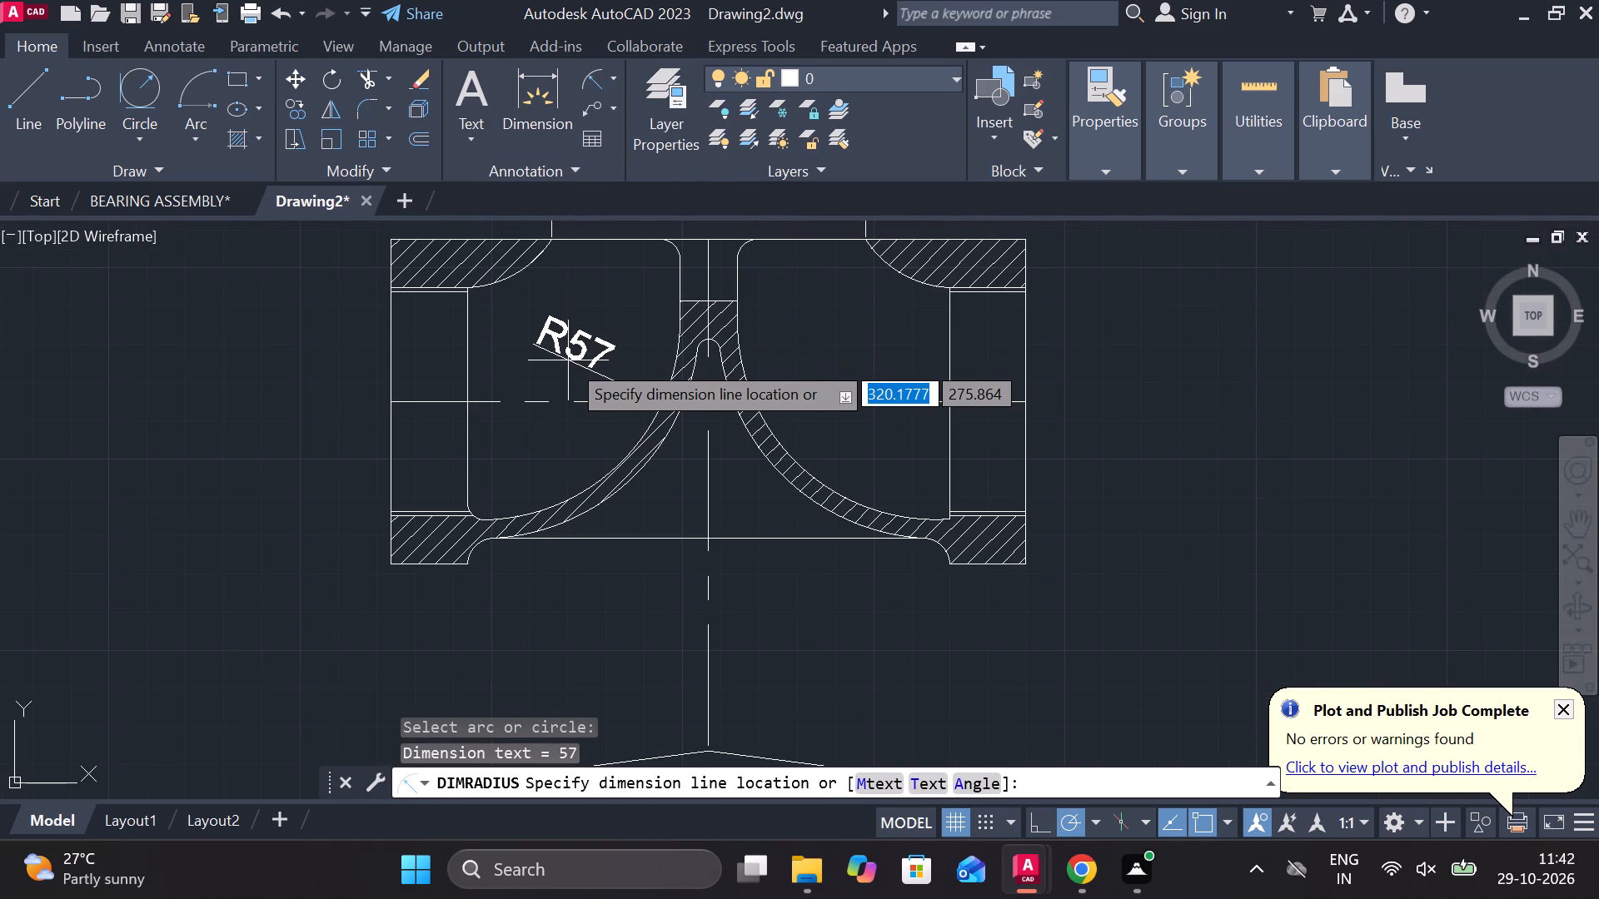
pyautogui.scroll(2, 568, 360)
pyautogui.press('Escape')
# Modify the ISO-25 dimension style to use a text height of 10.
pyautogui.scroll(-4, 568, 360)
pyautogui.write('D')
pyautogui.press('space')
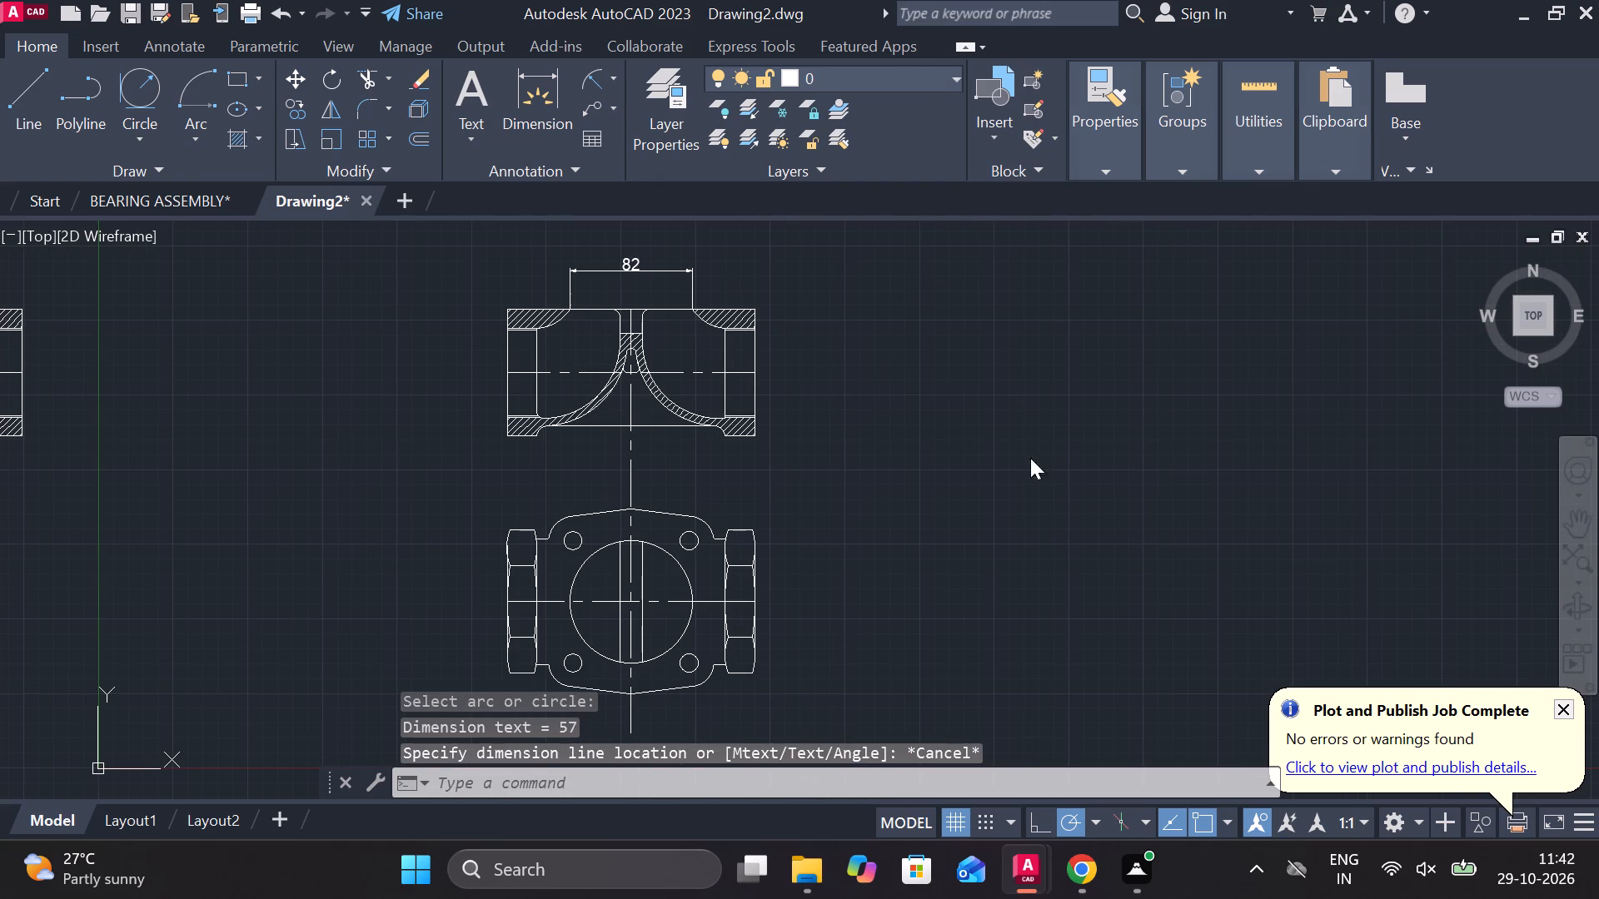
pyautogui.click(1064, 381)
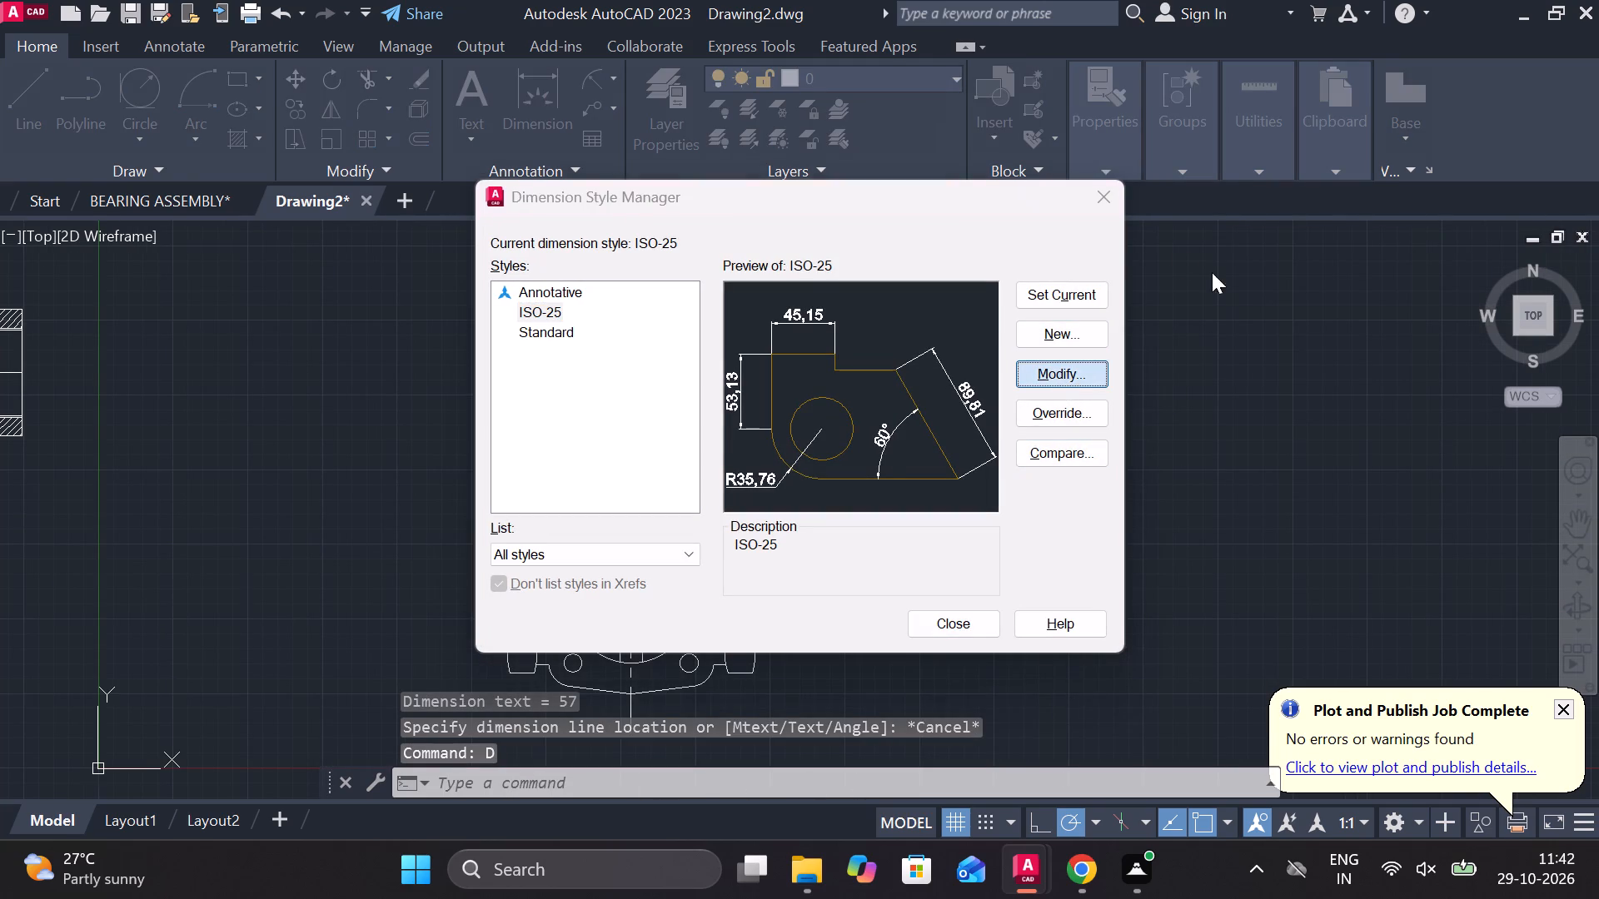
pyautogui.click(656, 146)
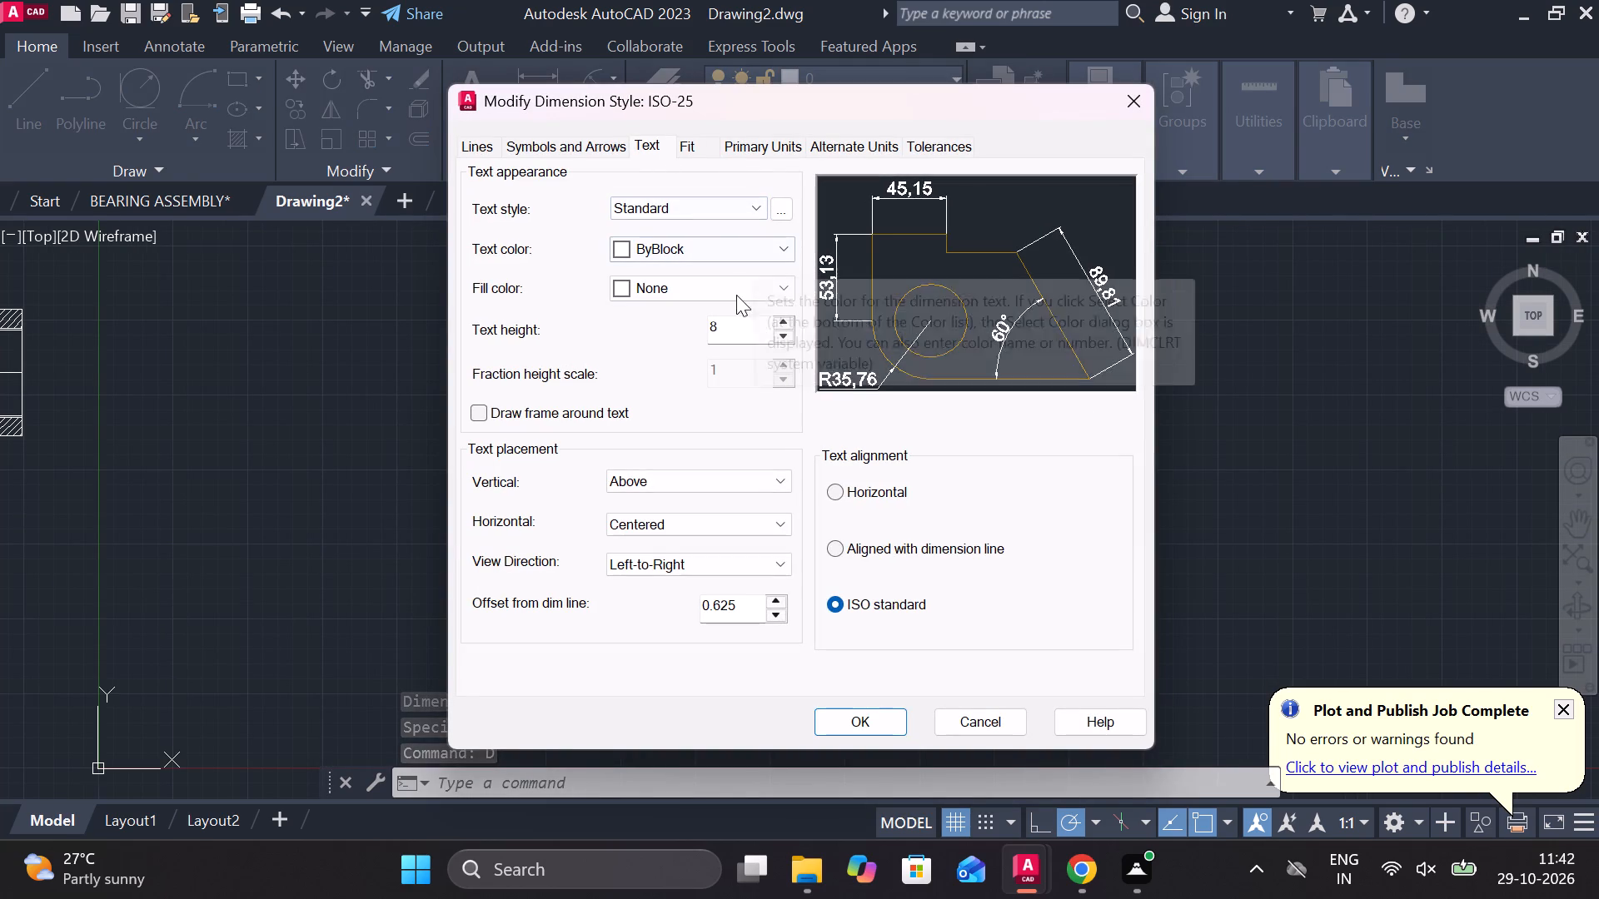
pyautogui.click(748, 332)
pyautogui.moveTo(746, 332); pyautogui.dragTo(693, 327)
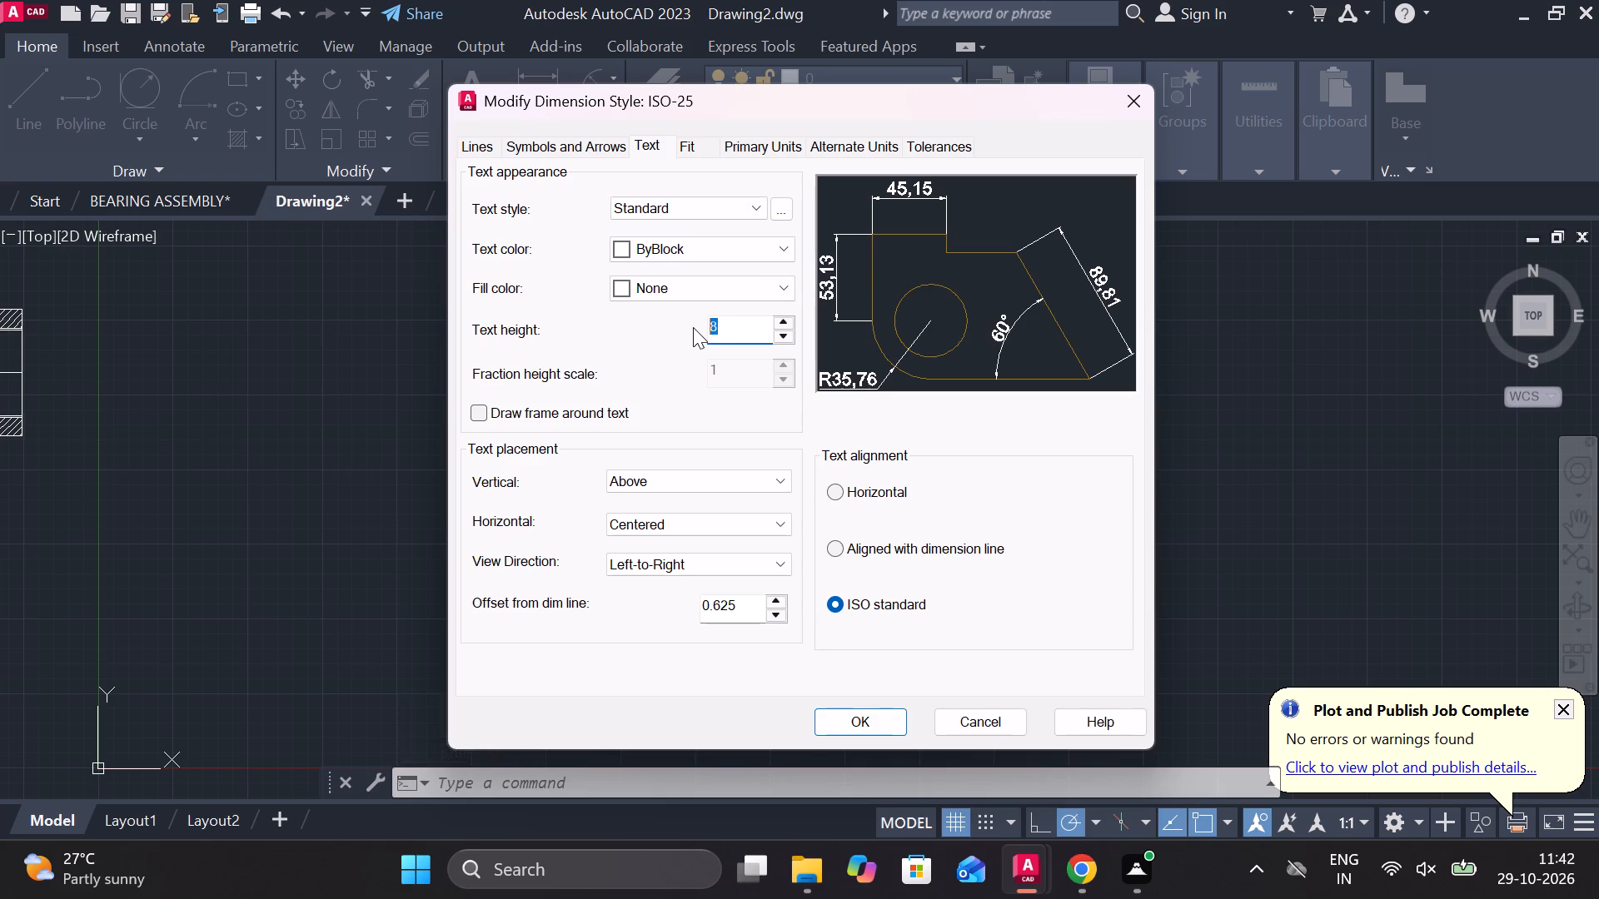
pyautogui.write('10')
pyautogui.press('Return')
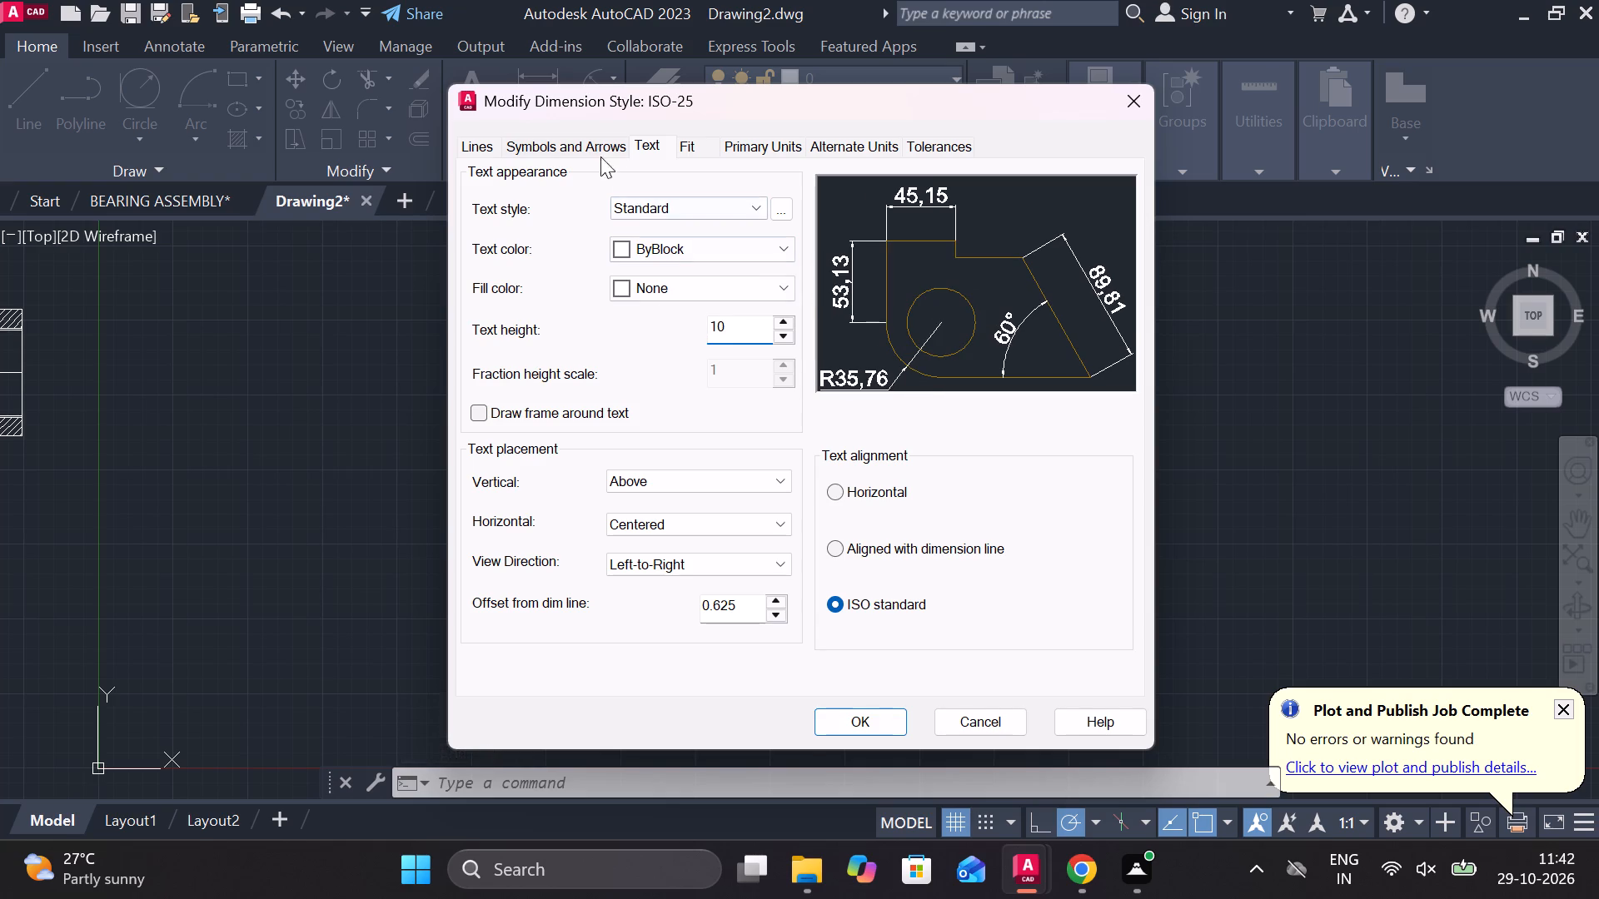
# Modify the ISO-25 dimension style to use an arrow size of 6 and make the style current.
pyautogui.click(592, 144)
pyautogui.click(501, 391)
pyautogui.moveTo(496, 399); pyautogui.dragTo(493, 399)
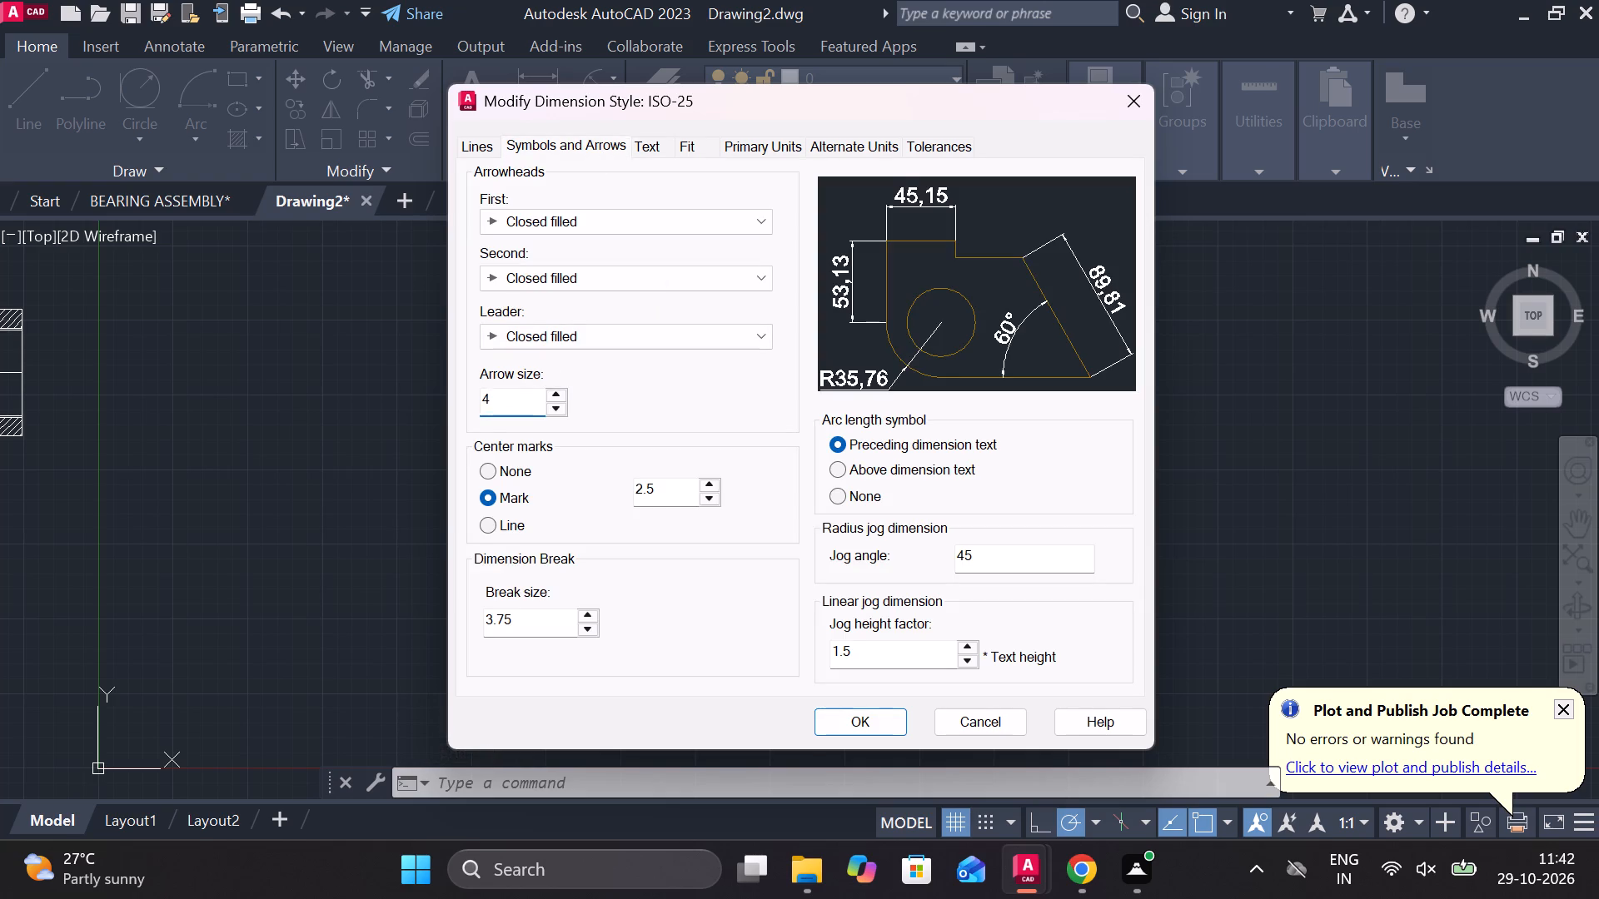
pyautogui.moveTo(493, 399); pyautogui.dragTo(454, 400)
pyautogui.press('7')
pyautogui.press('BackSpace')
pyautogui.press('6')
pyautogui.click(884, 731)
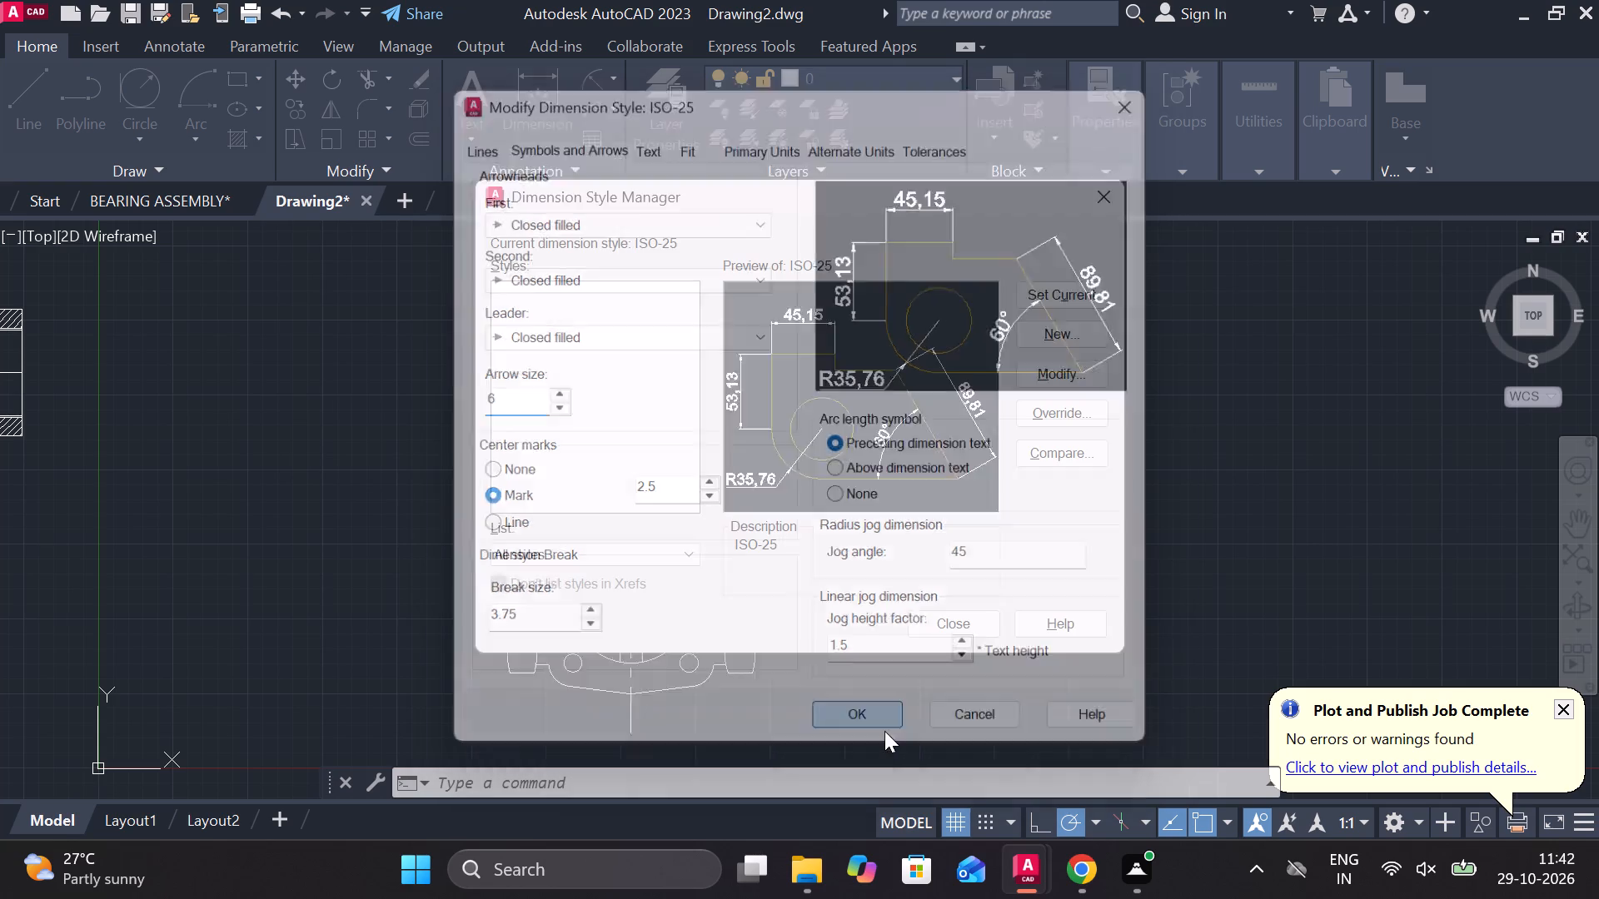
pyautogui.click(1049, 271)
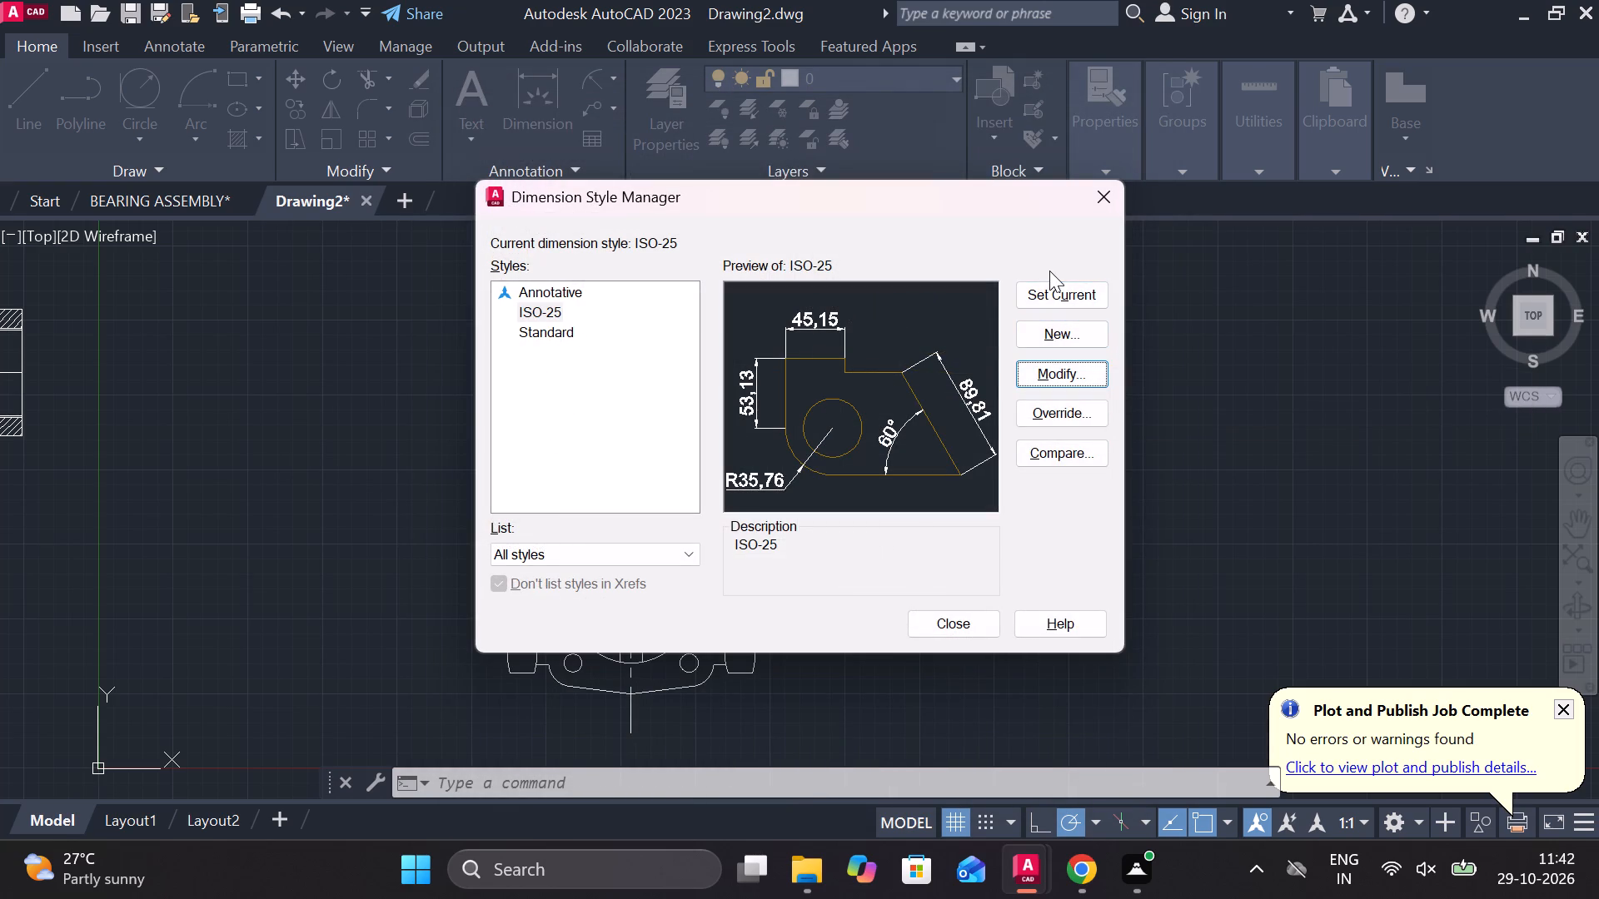
pyautogui.click(1058, 290)
pyautogui.click(956, 632)
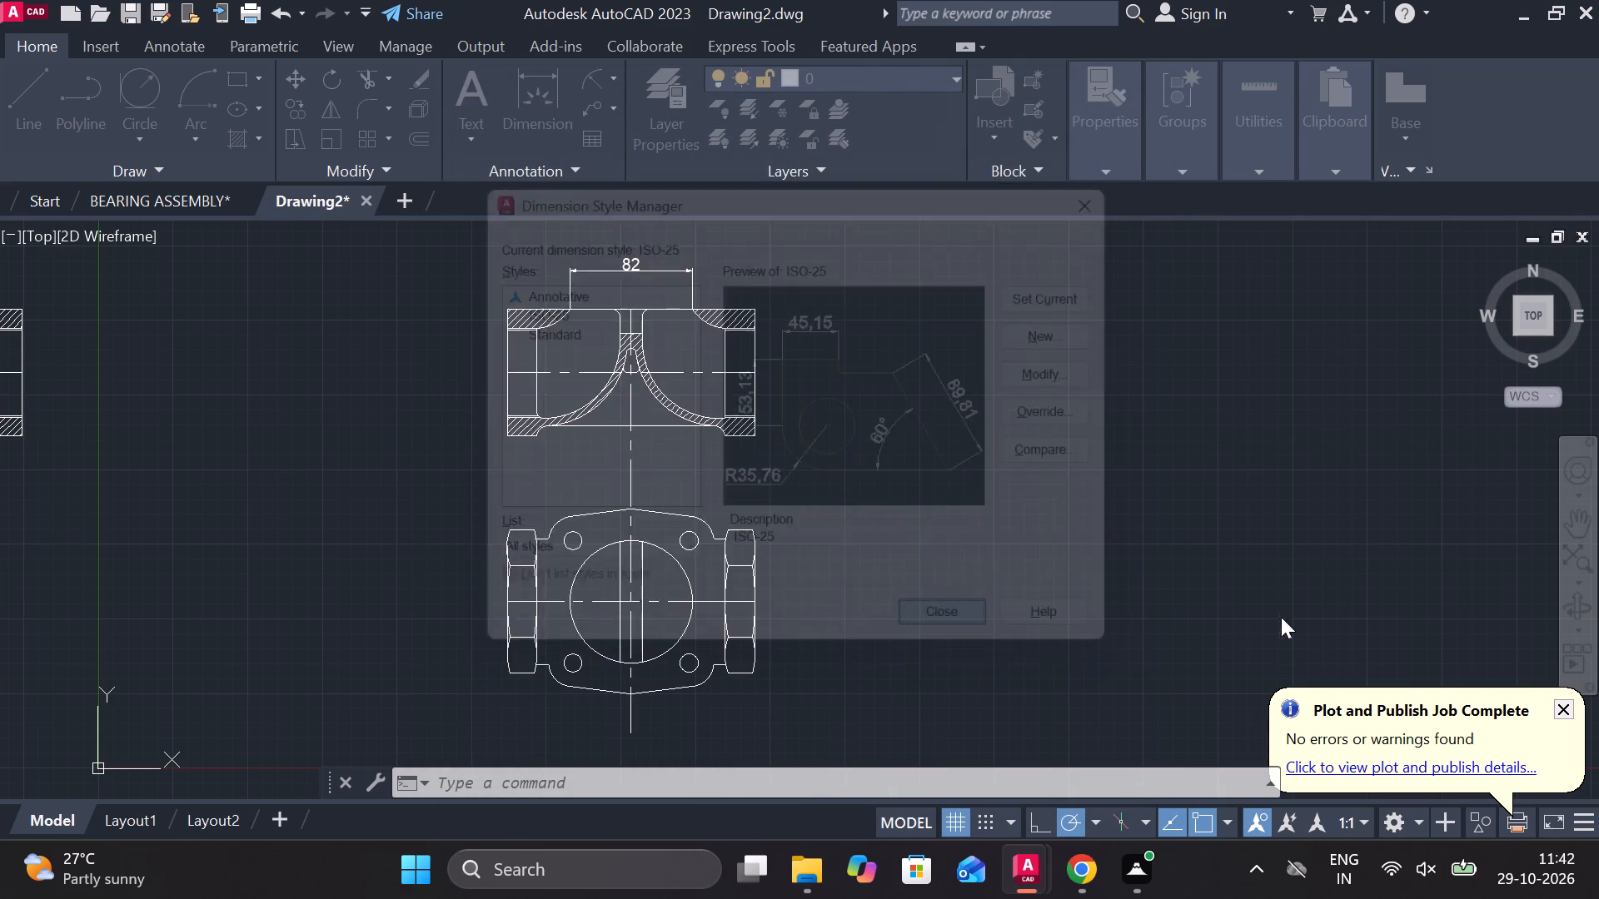
# Add an aligned dimension to the right of the hatched section for its full height between the outer right corners.
pyautogui.moveTo(886, 455); pyautogui.dragTo(922, 467, button='middle')
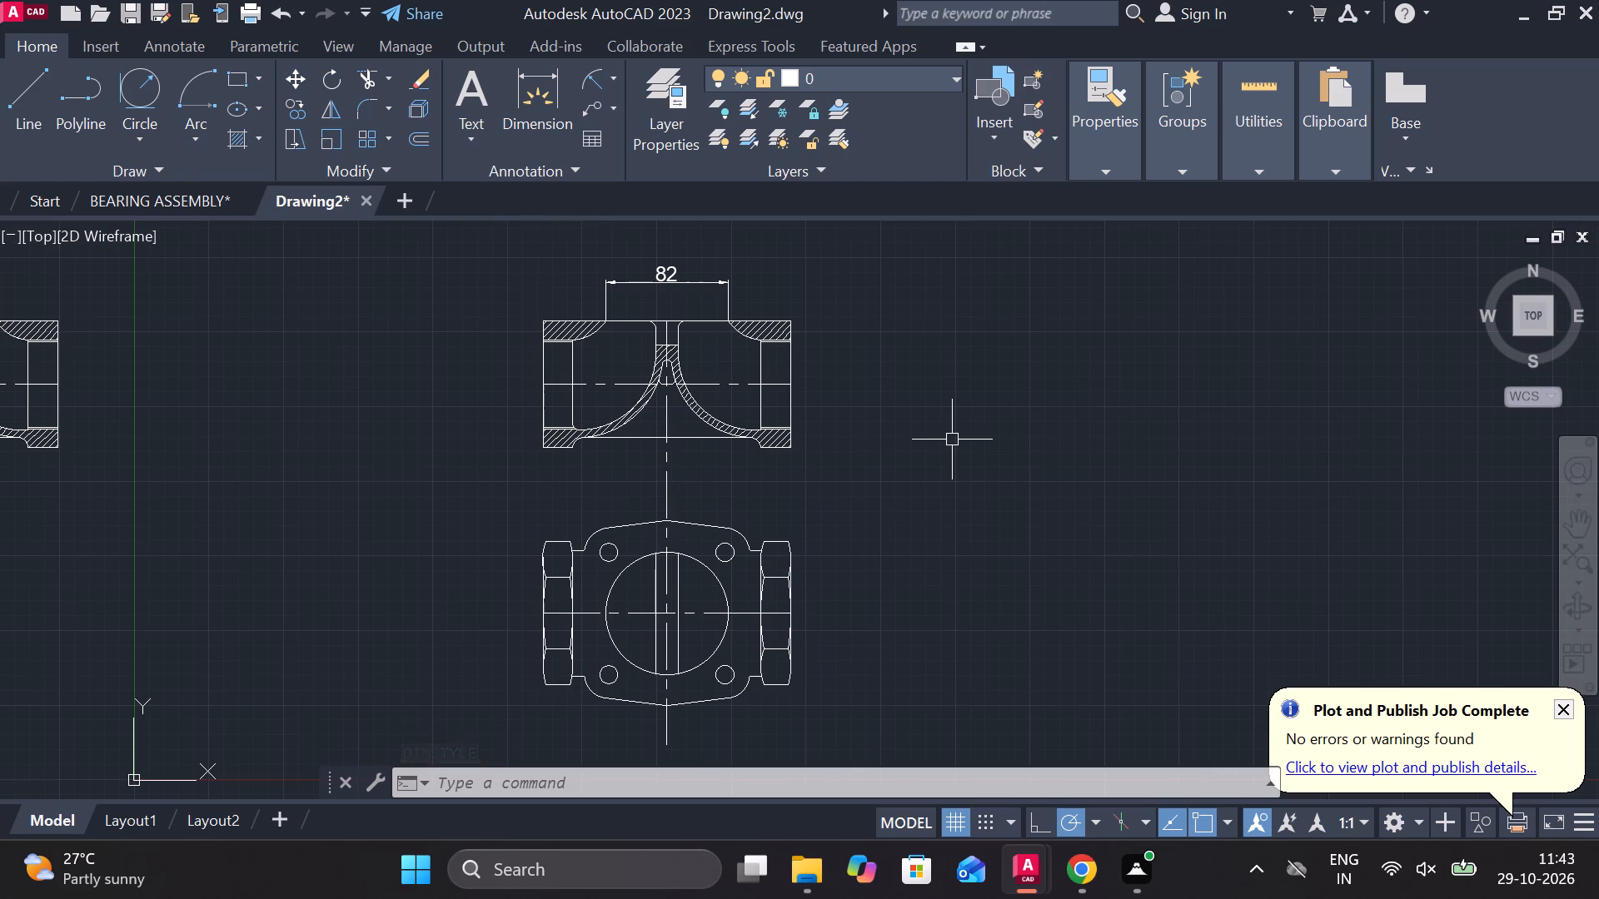
pyautogui.click(608, 85)
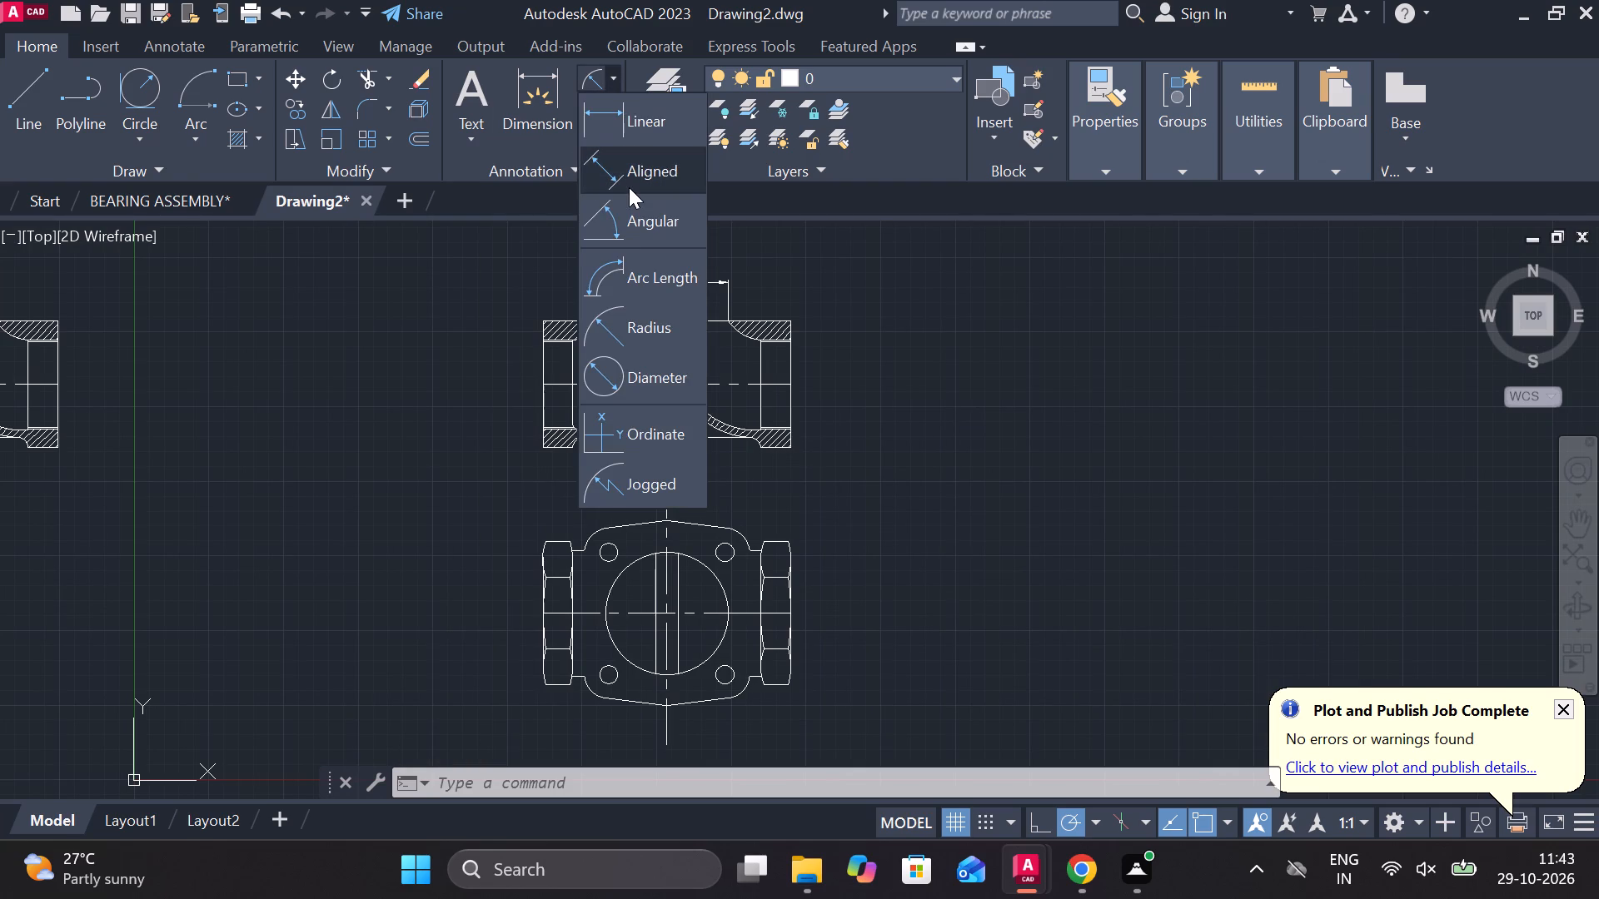
pyautogui.click(629, 187)
pyautogui.click(801, 321)
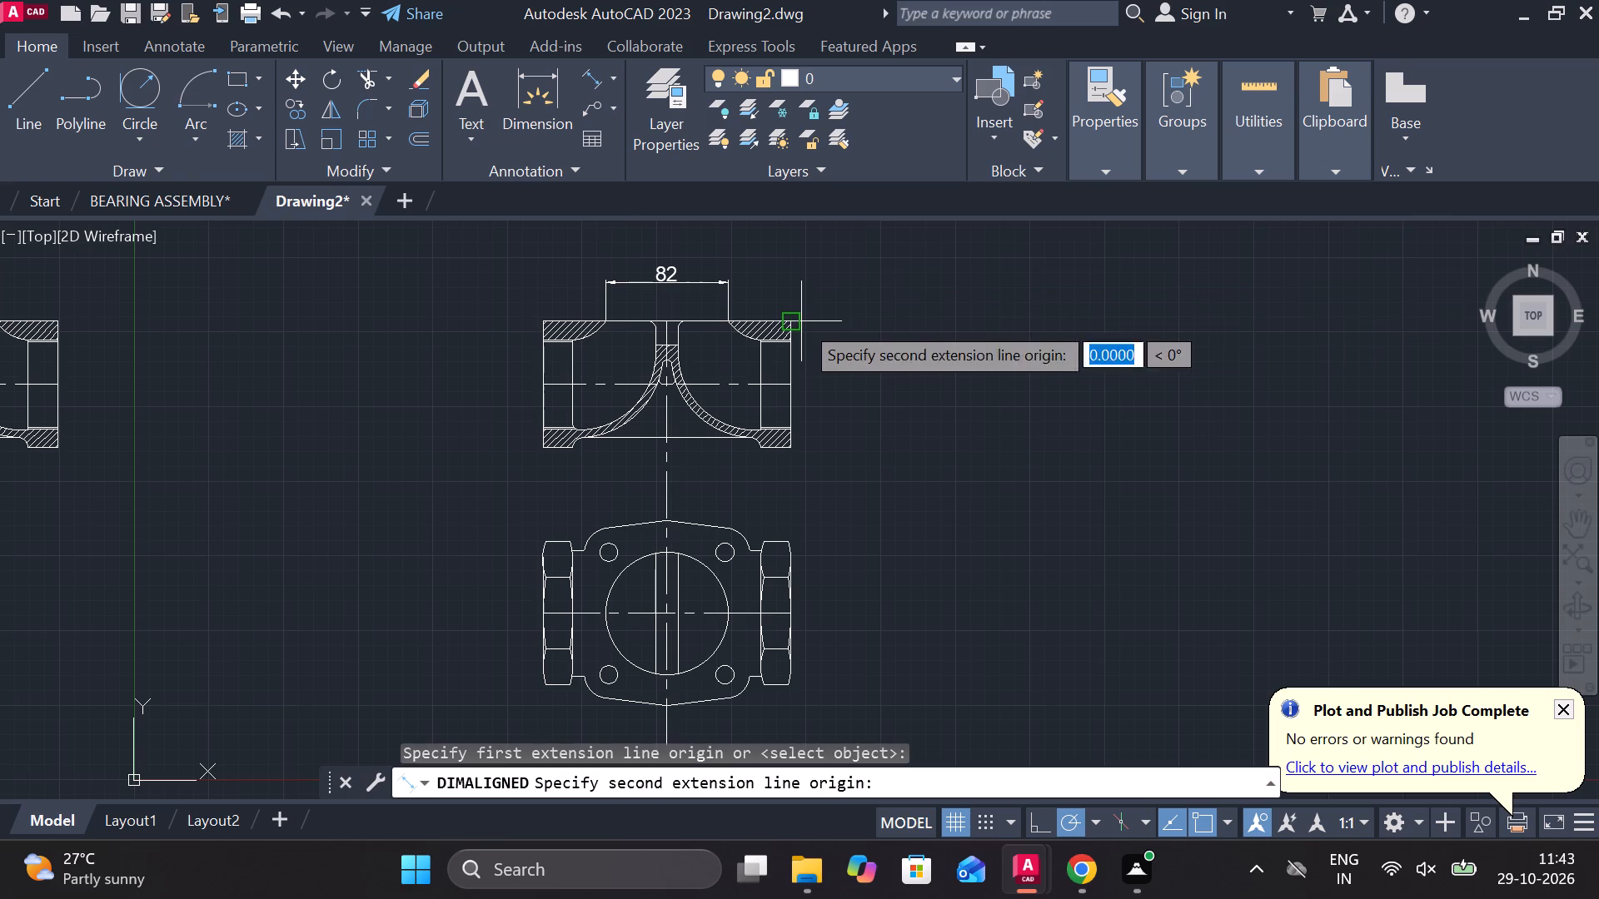
pyautogui.click(788, 448)
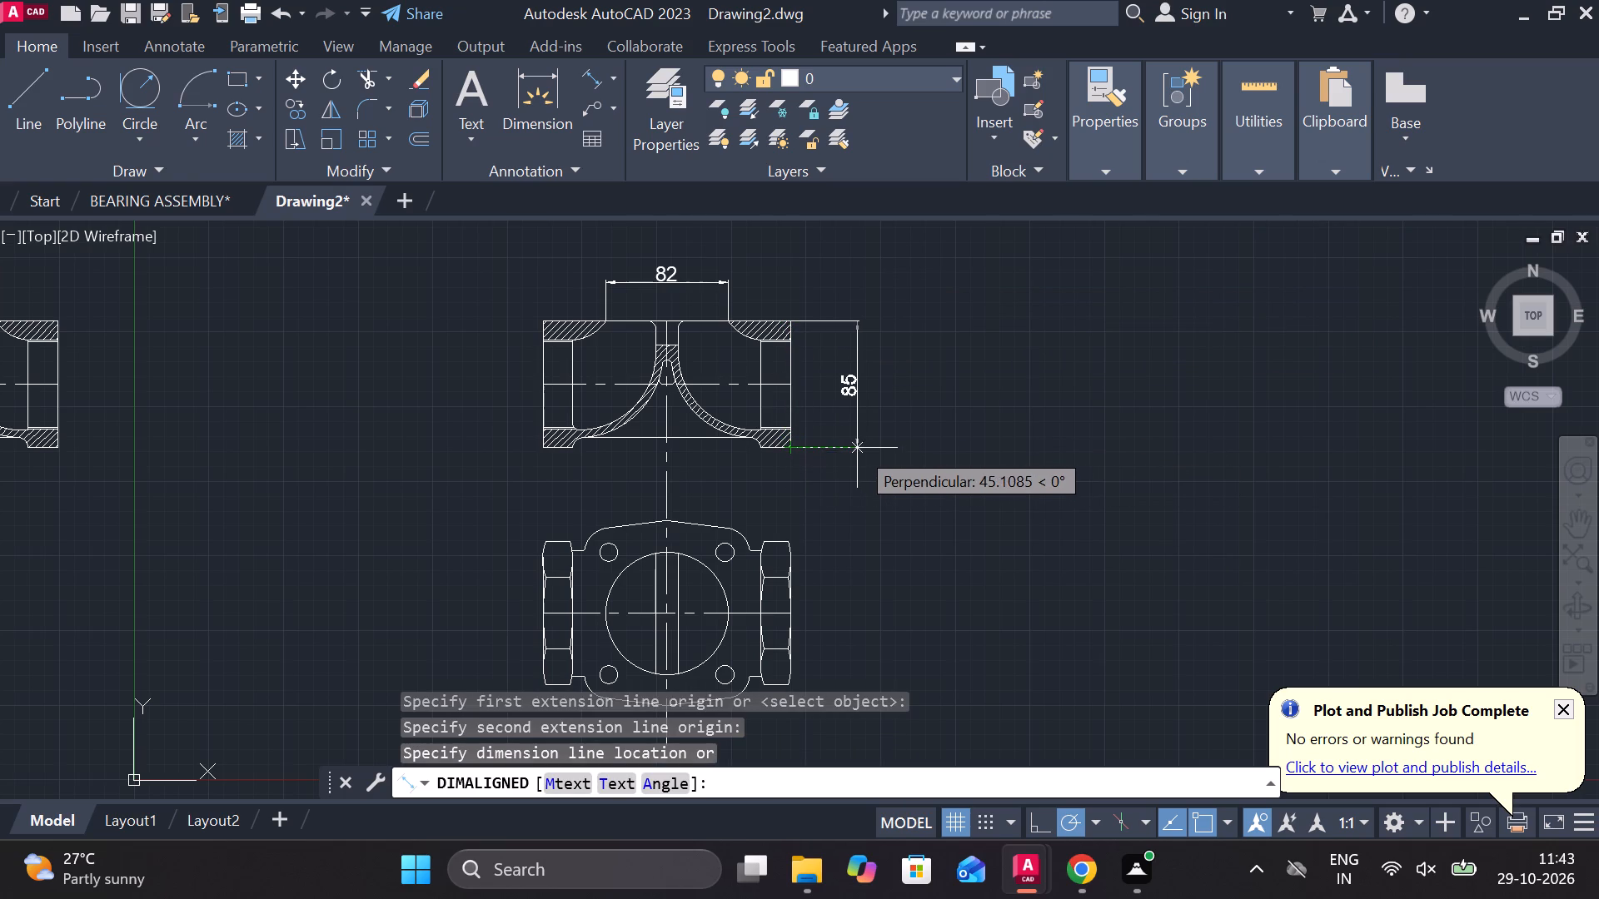
pyautogui.click(857, 446)
# Add an aligned dimension for the right bore opening's height, placed between the section and the full-height dimension.
pyautogui.scroll(2, 817, 399)
pyautogui.press('space')
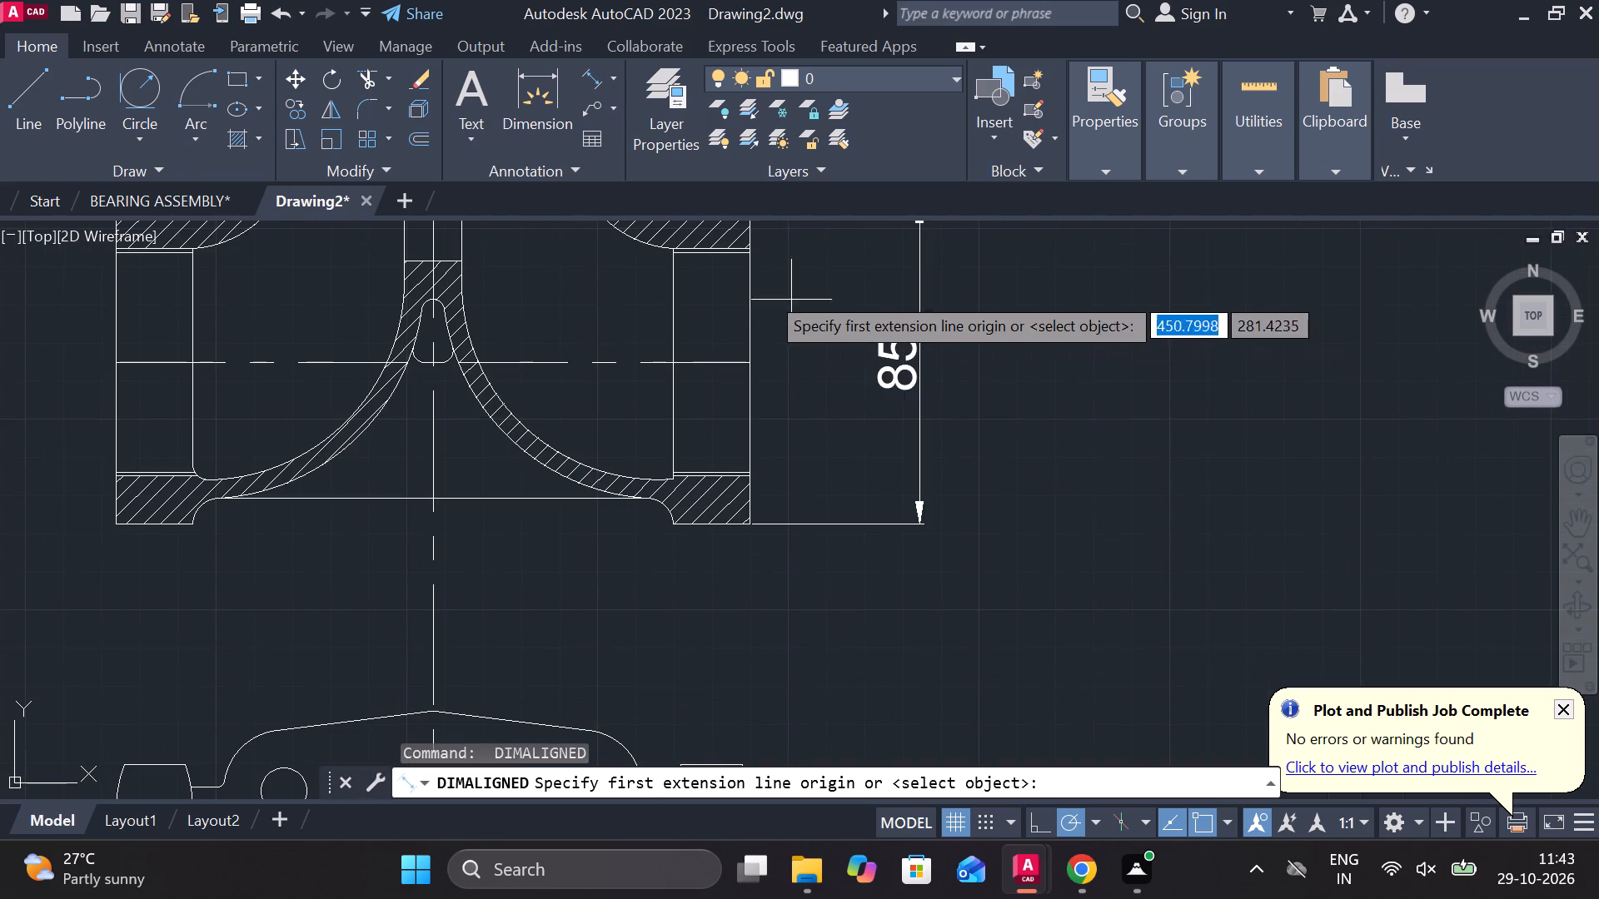
pyautogui.click(752, 241)
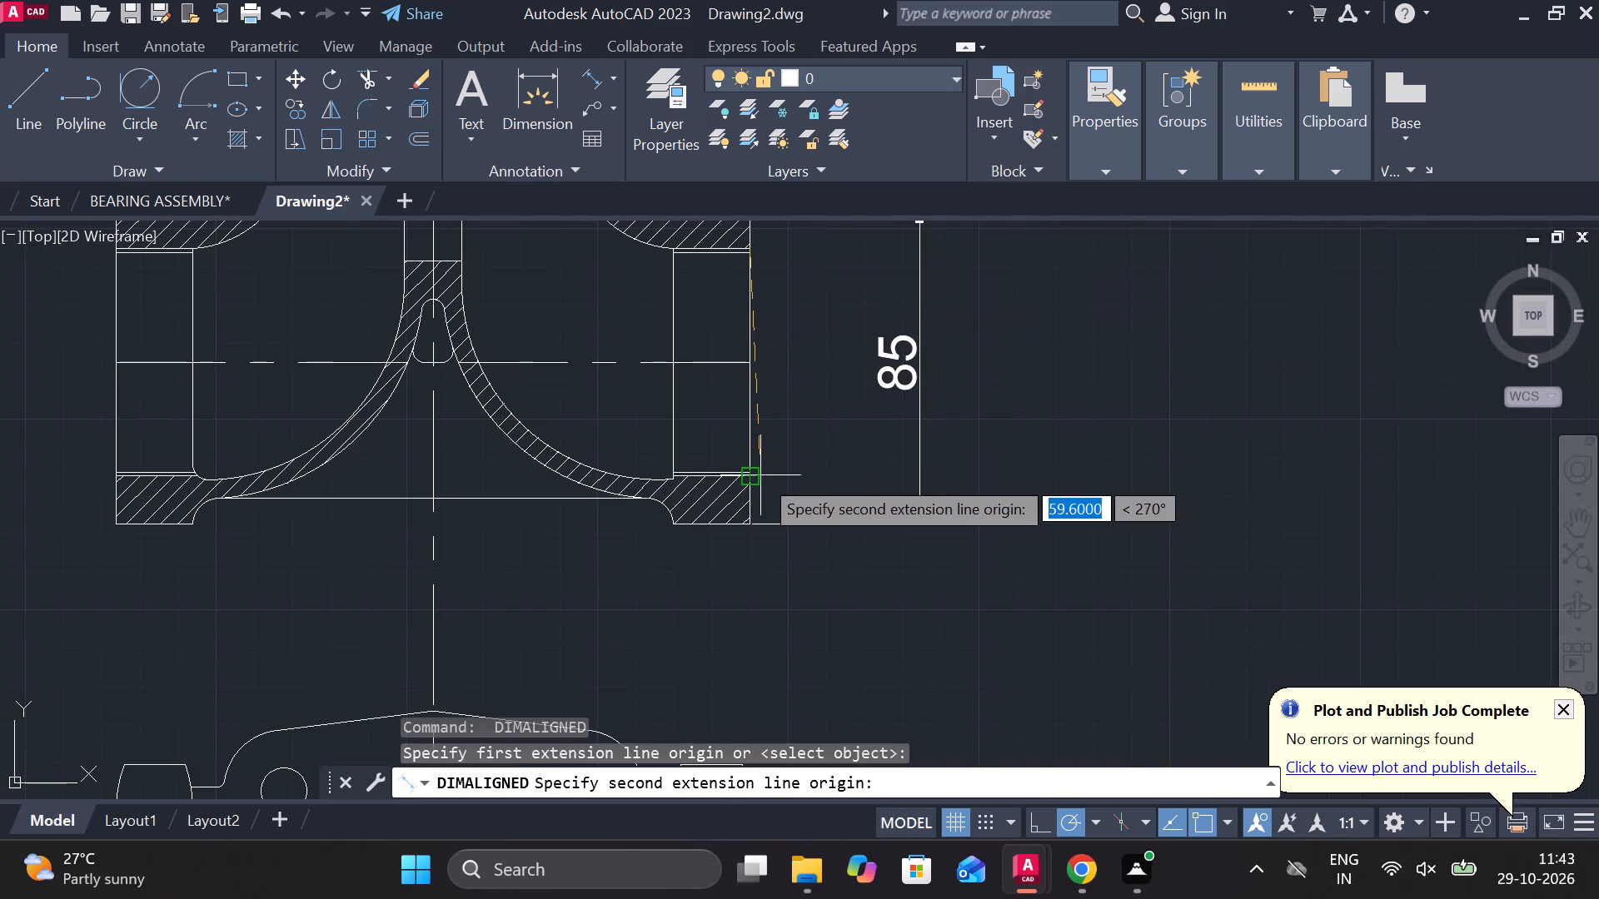
pyautogui.click(760, 475)
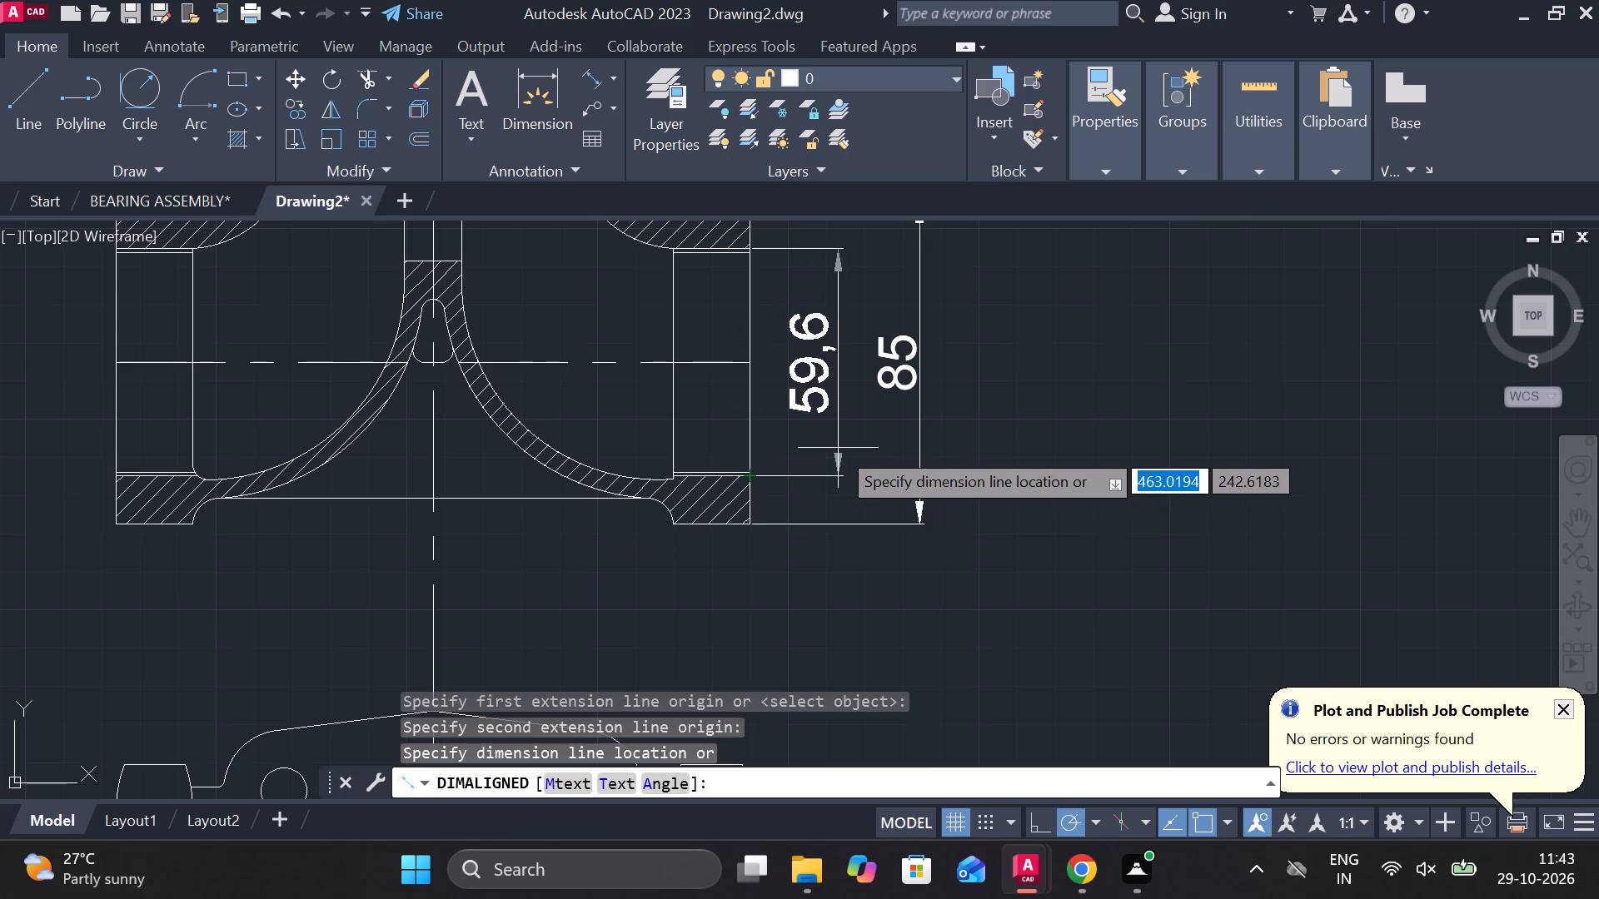
pyautogui.click(838, 448)
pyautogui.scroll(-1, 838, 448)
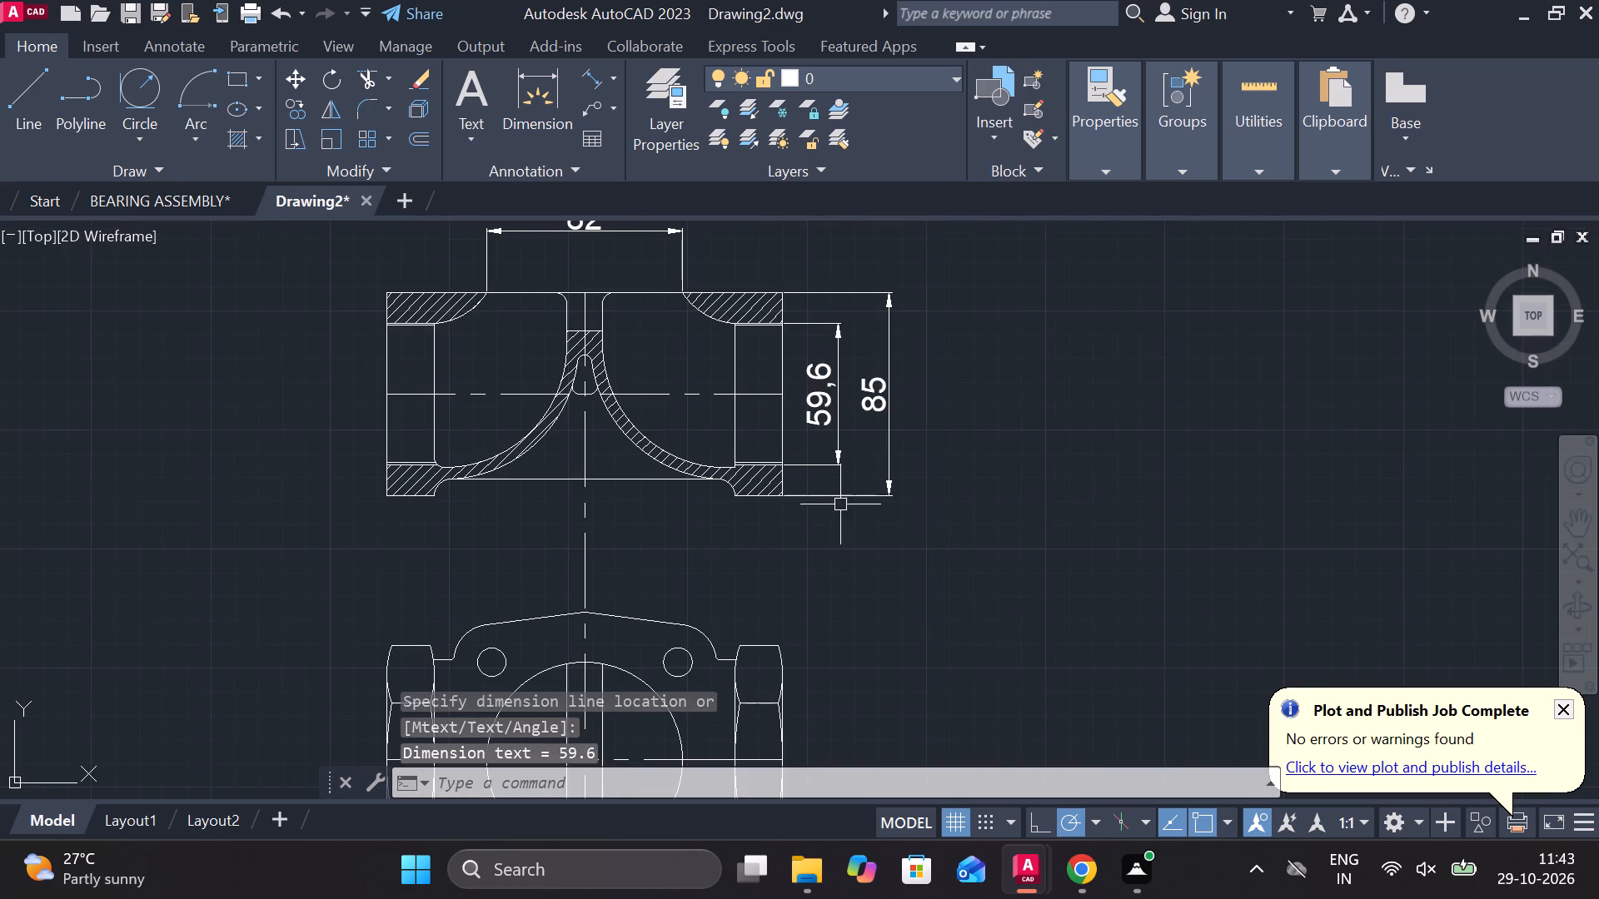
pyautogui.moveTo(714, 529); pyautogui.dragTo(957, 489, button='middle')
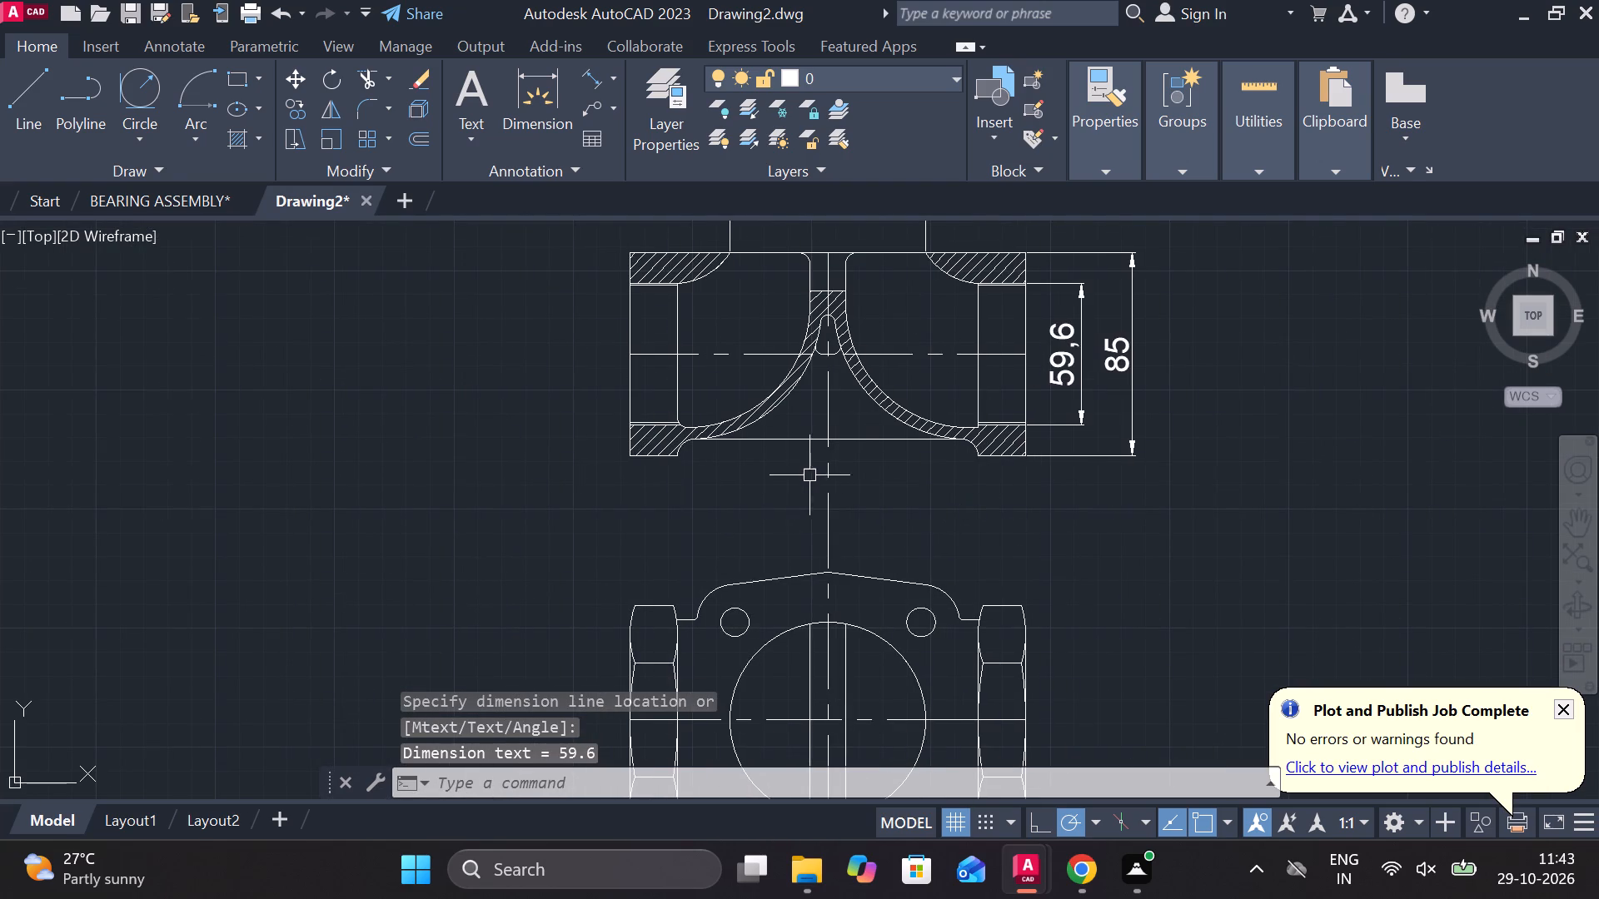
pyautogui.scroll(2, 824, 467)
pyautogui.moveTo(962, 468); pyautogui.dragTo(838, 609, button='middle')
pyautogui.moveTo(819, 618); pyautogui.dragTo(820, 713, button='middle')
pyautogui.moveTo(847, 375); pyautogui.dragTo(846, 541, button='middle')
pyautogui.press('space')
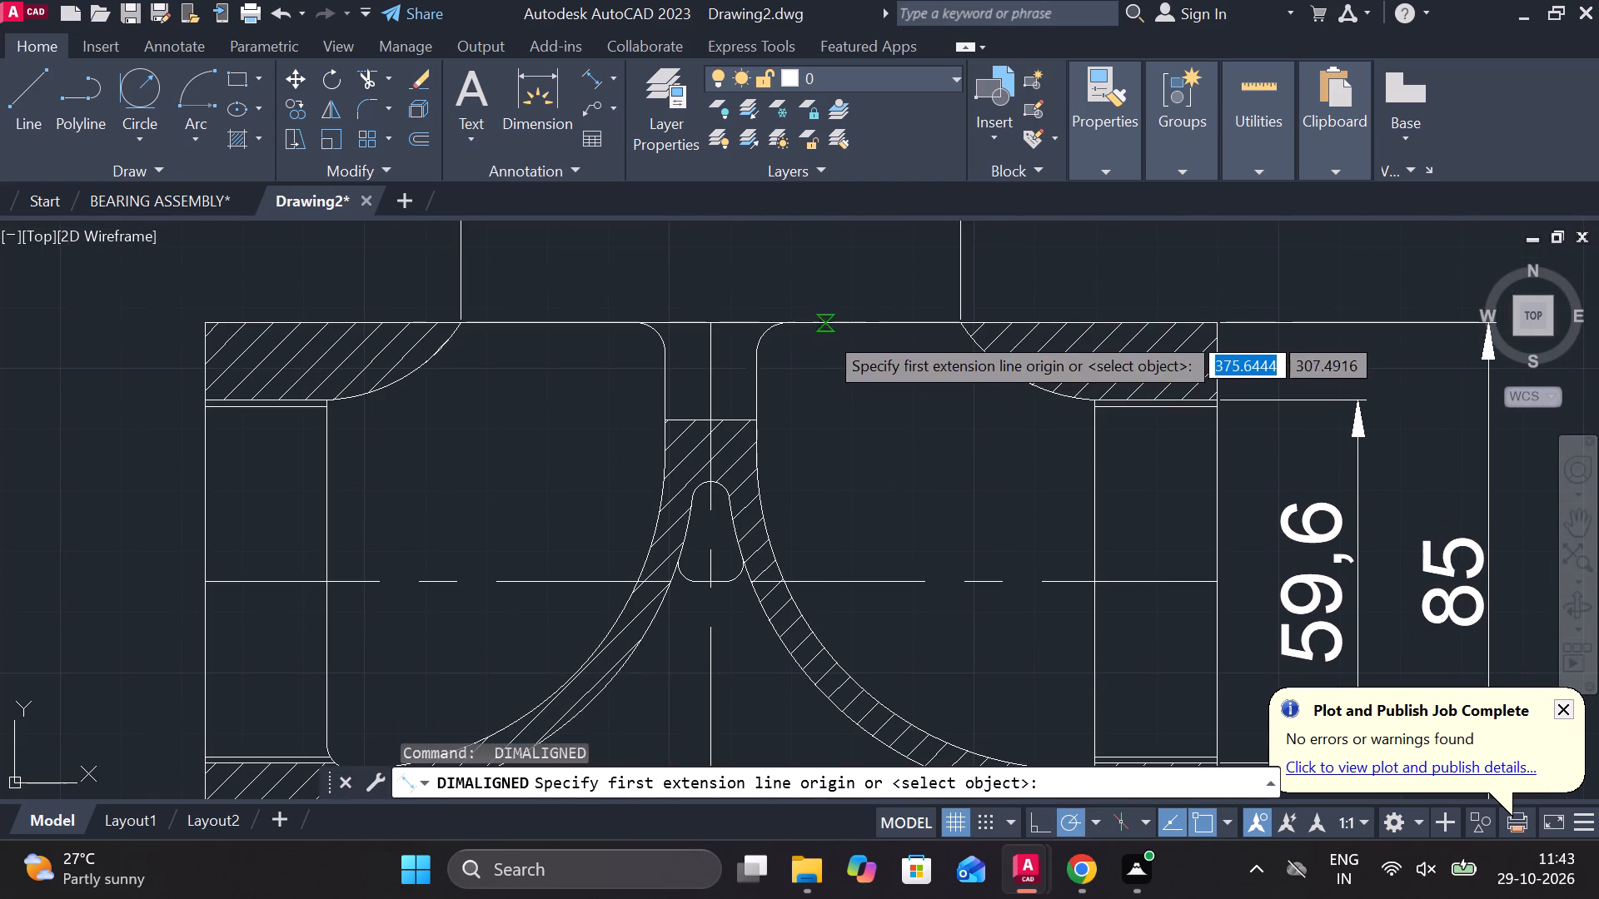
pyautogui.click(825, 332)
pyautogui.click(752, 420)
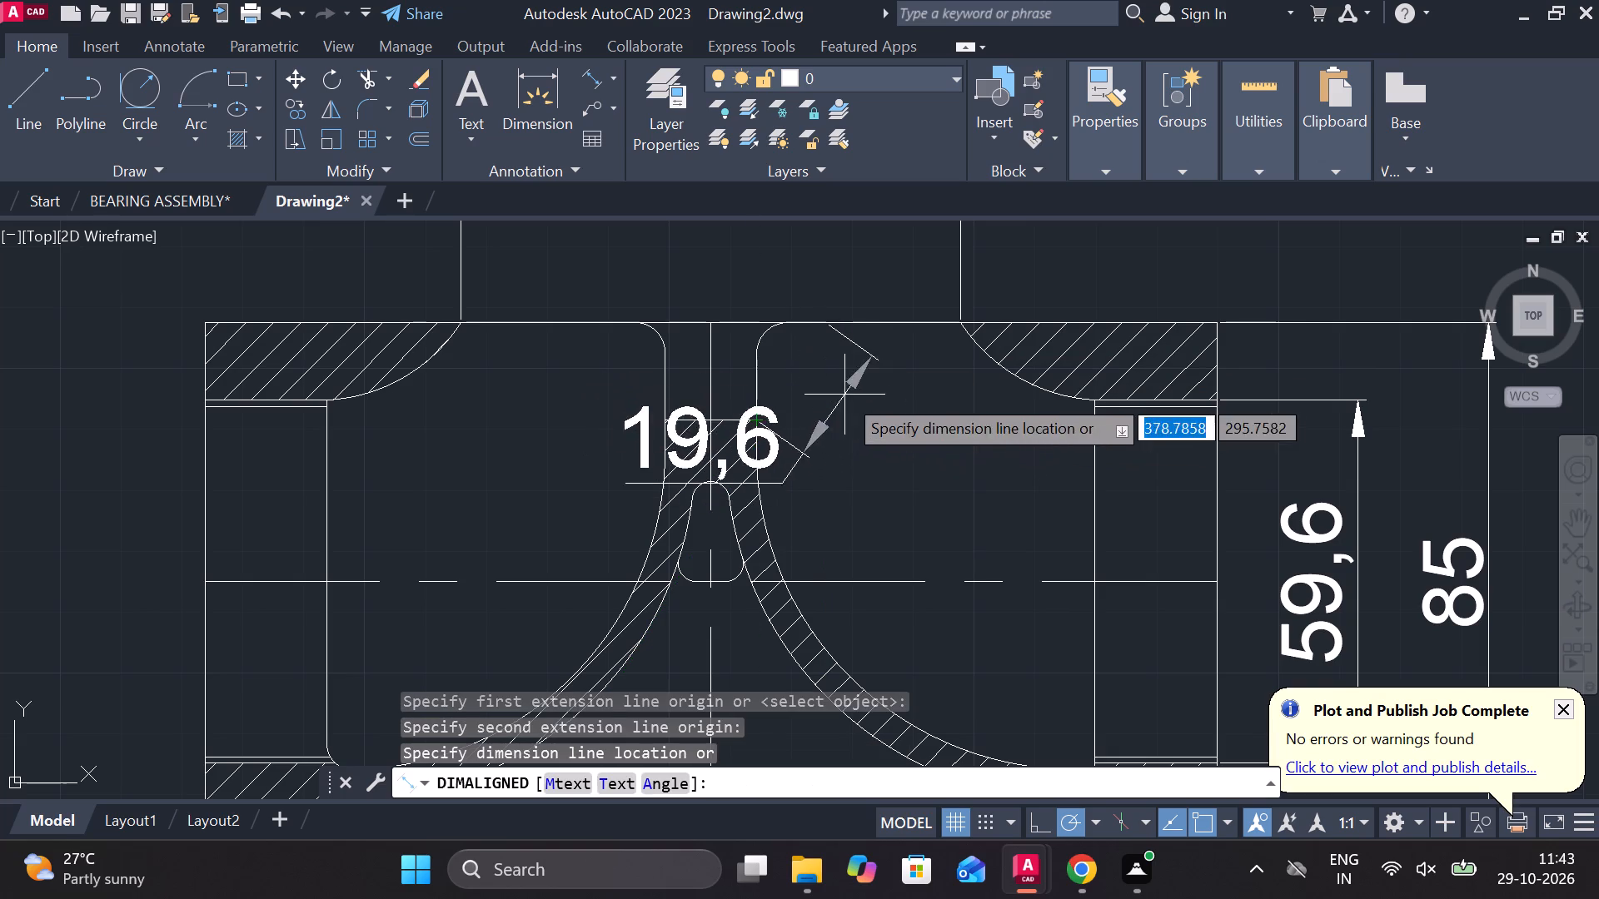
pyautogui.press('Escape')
# Add a vertical linear dimension from the section's top edge down to the top of the hatched central web, placed right of the web.
pyautogui.click(620, 85)
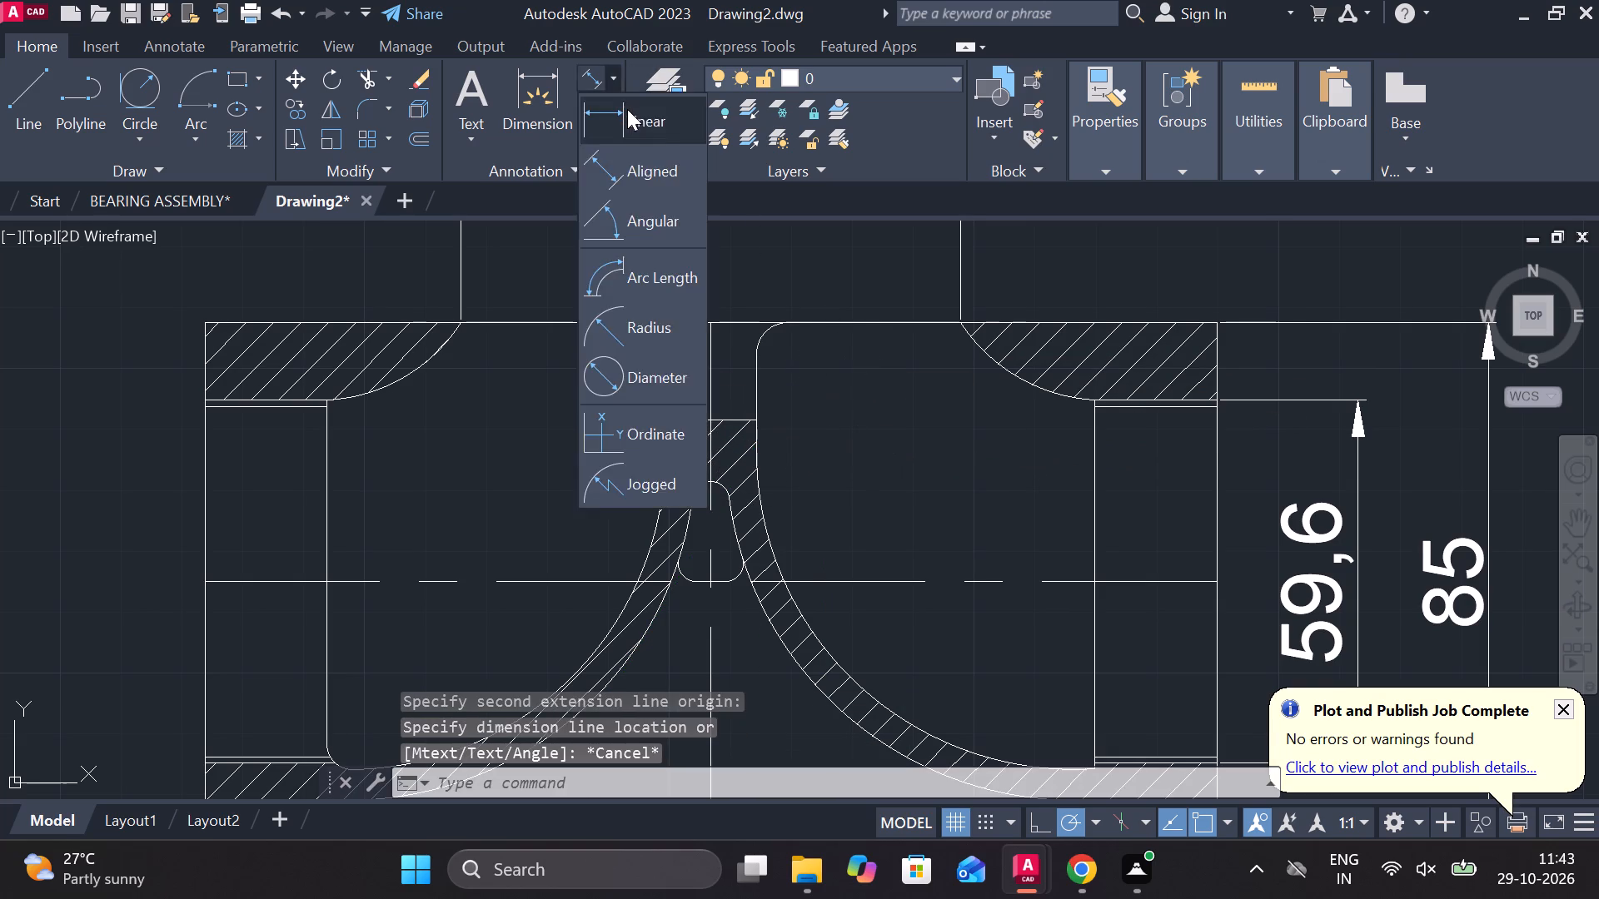
pyautogui.click(627, 109)
pyautogui.click(727, 320)
pyautogui.click(725, 410)
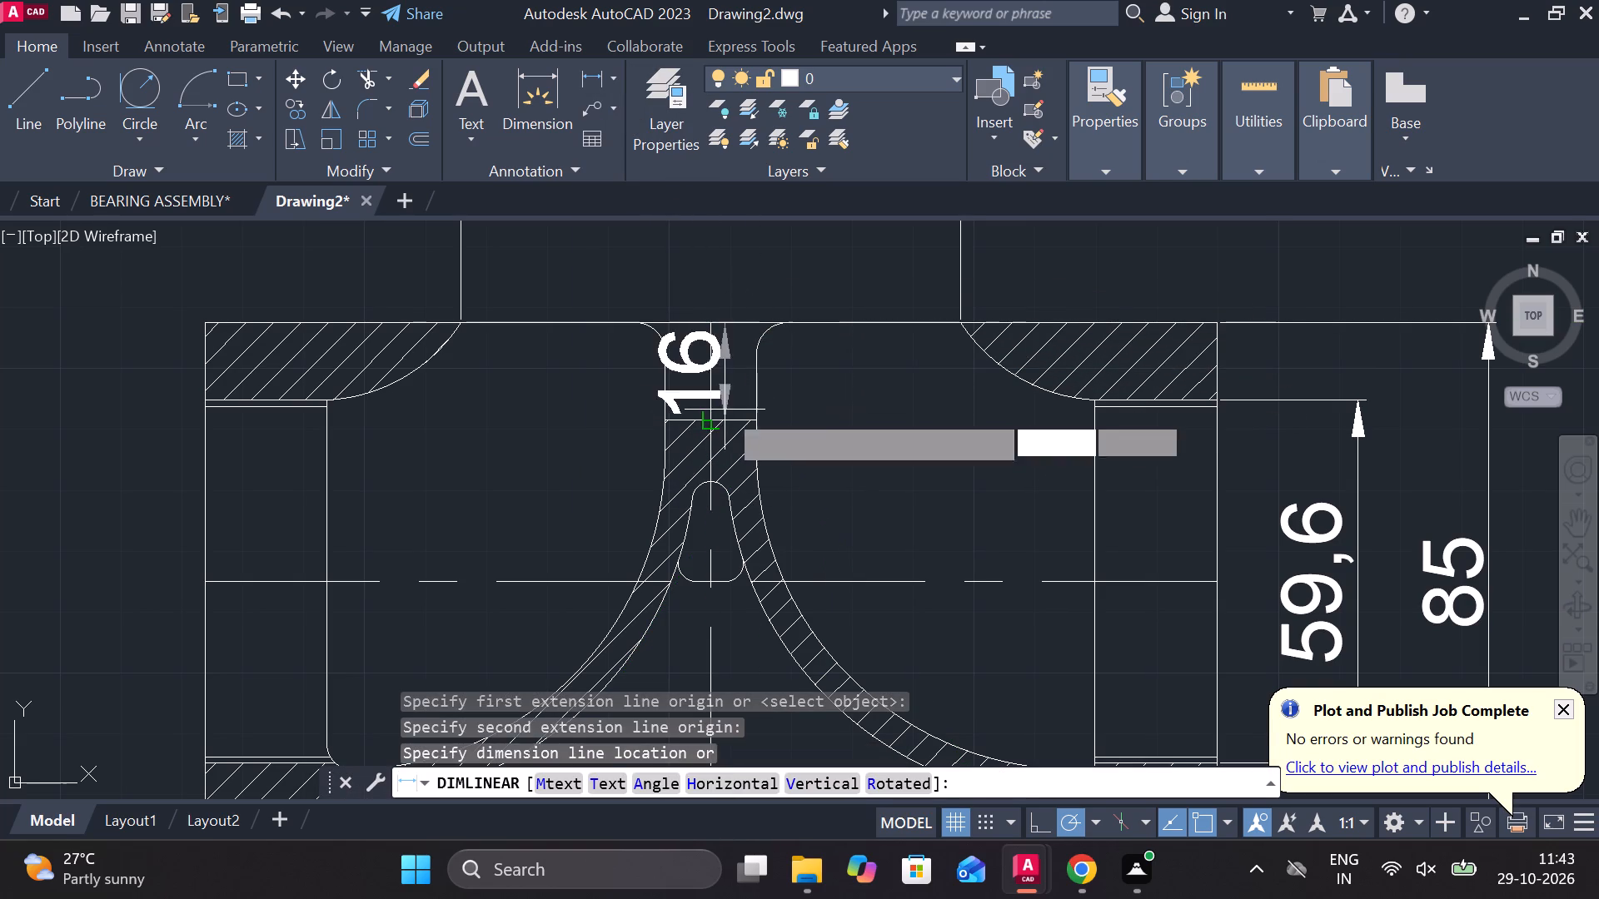
pyautogui.click(870, 414)
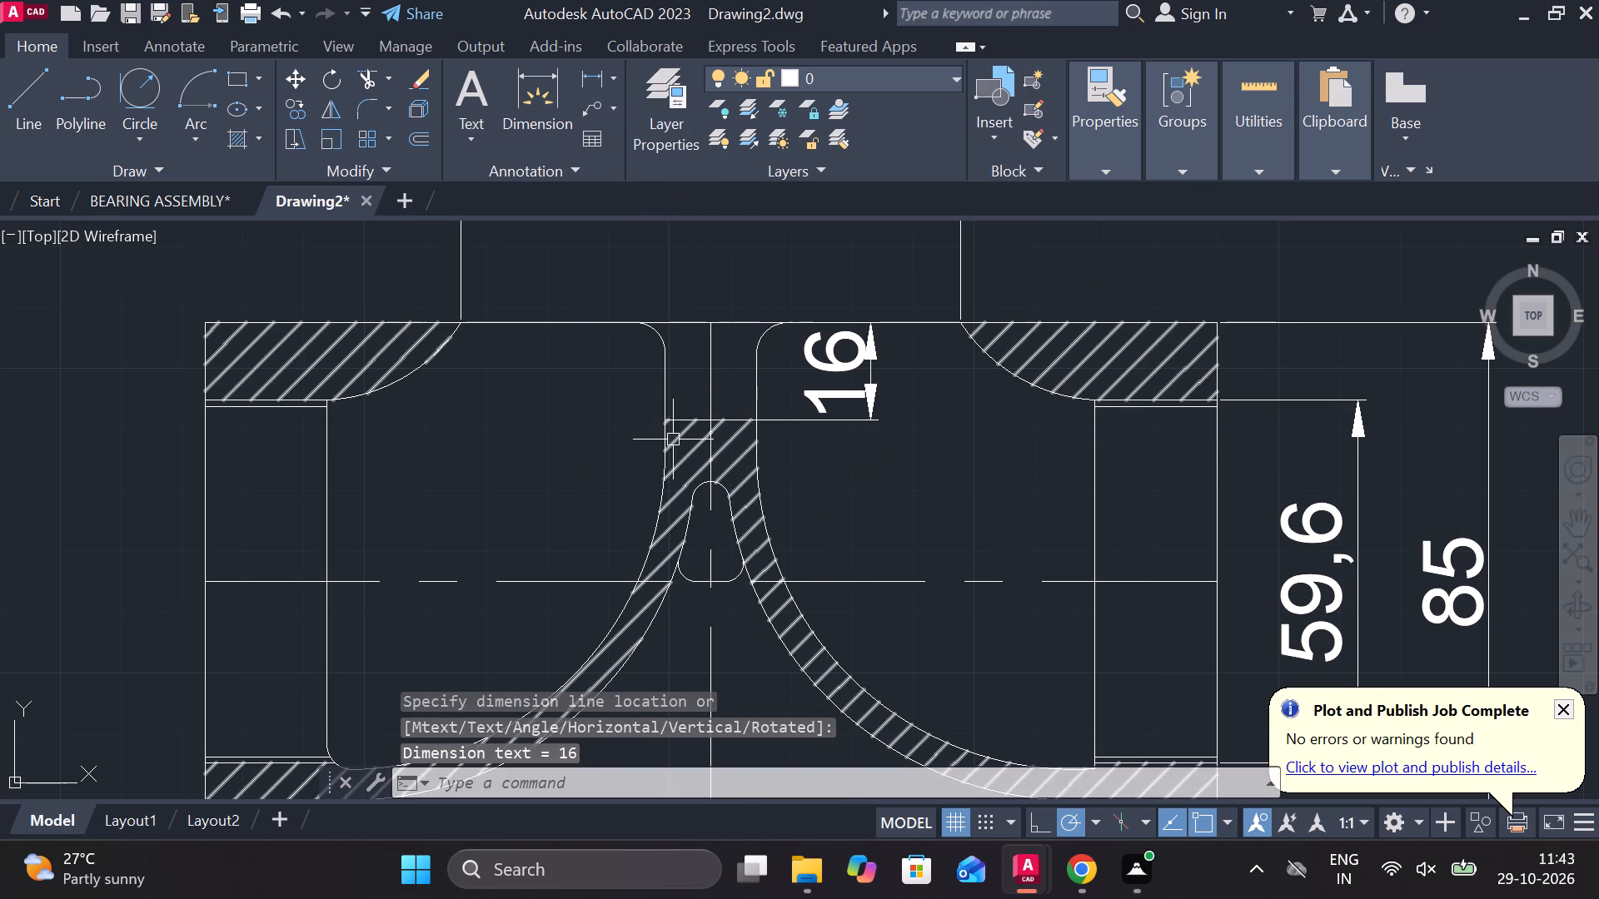
# Add a horizontal linear dimension across the two vertical sides above the hatched central web, placed above the section's top edge.
pyautogui.scroll(1, 570, 391)
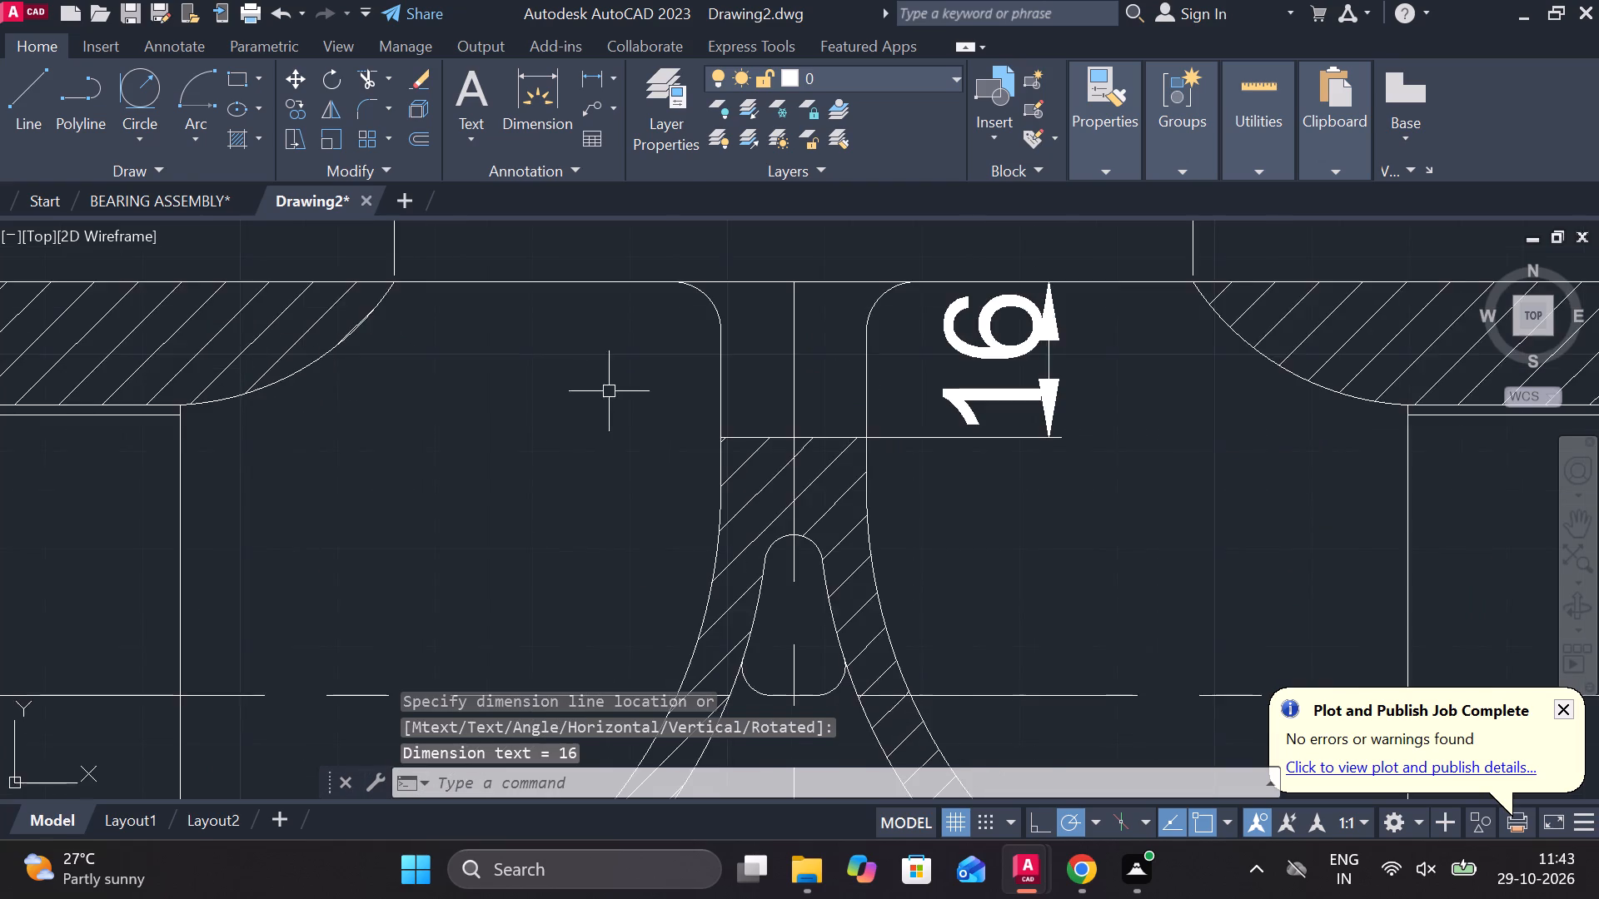
pyautogui.scroll(1, 609, 391)
pyautogui.press('space')
pyautogui.click(780, 391)
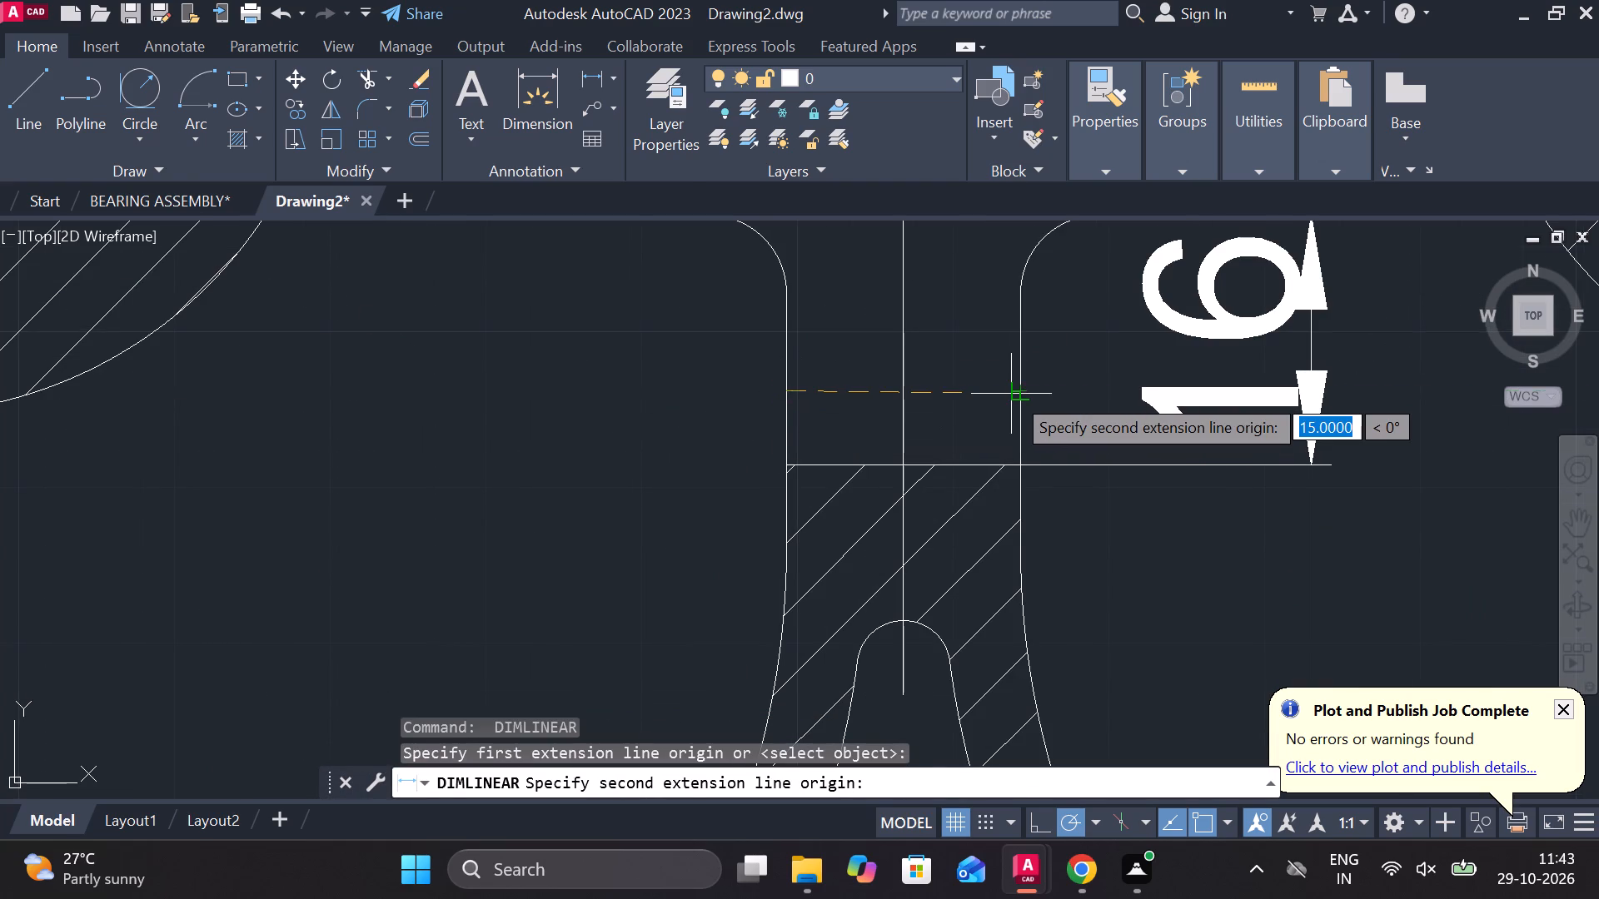
pyautogui.click(1014, 394)
pyautogui.scroll(-1, 1005, 370)
pyautogui.moveTo(966, 367); pyautogui.dragTo(967, 471, button='middle')
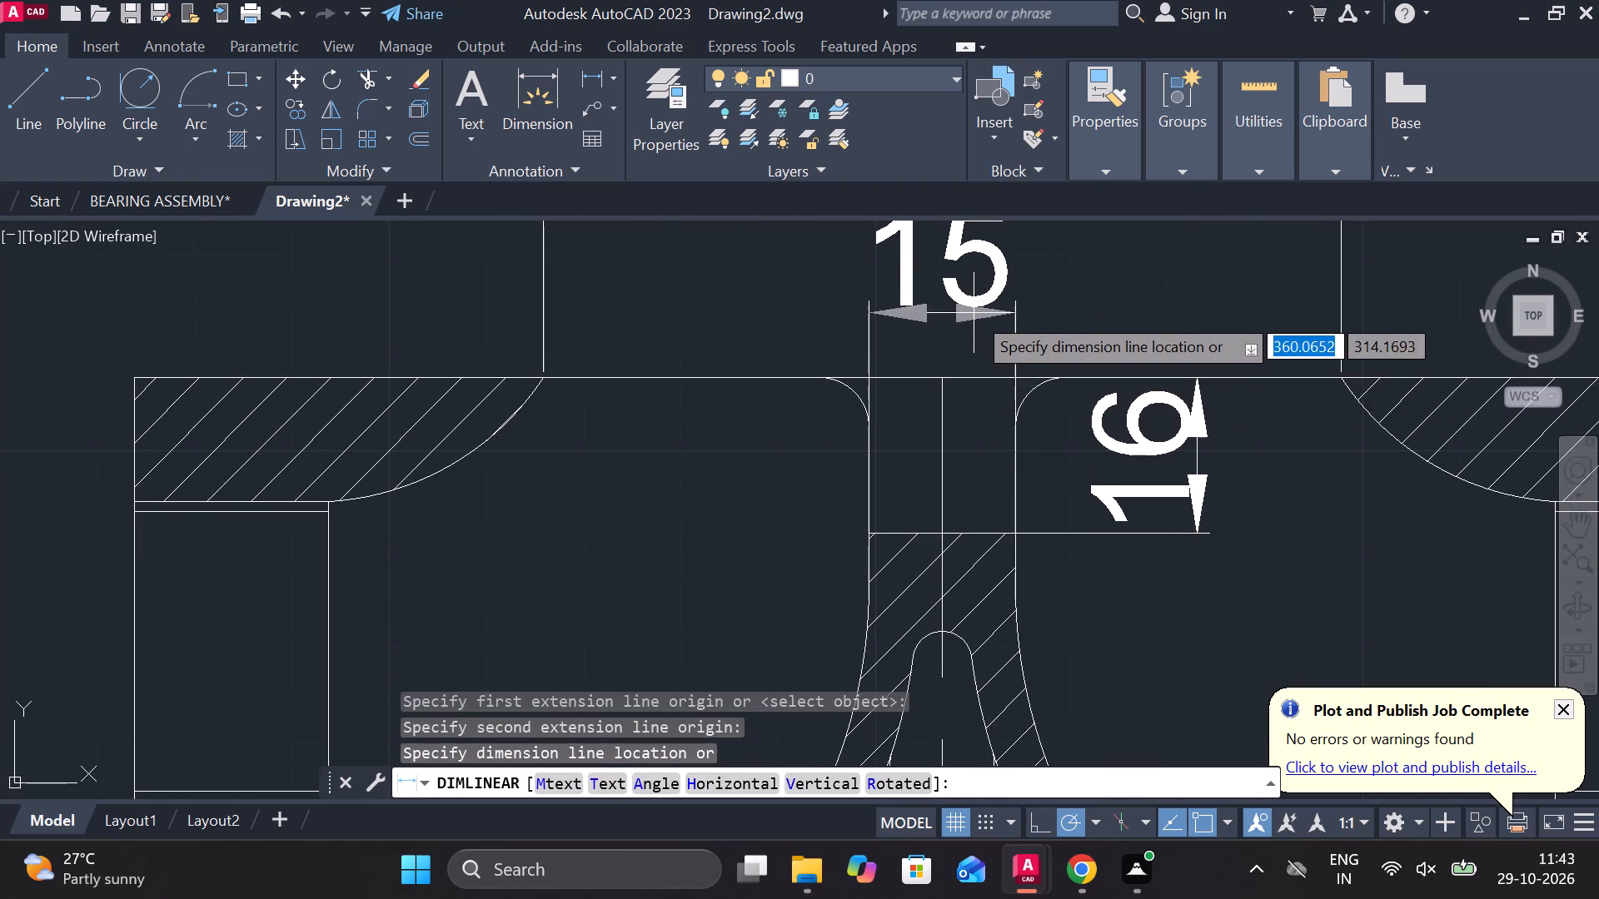
pyautogui.click(974, 313)
# Draw a short vertical line upward from the section's lower horizontal edge, just left of the centre line.
pyautogui.scroll(-4, 1034, 337)
pyautogui.scroll(3, 1104, 504)
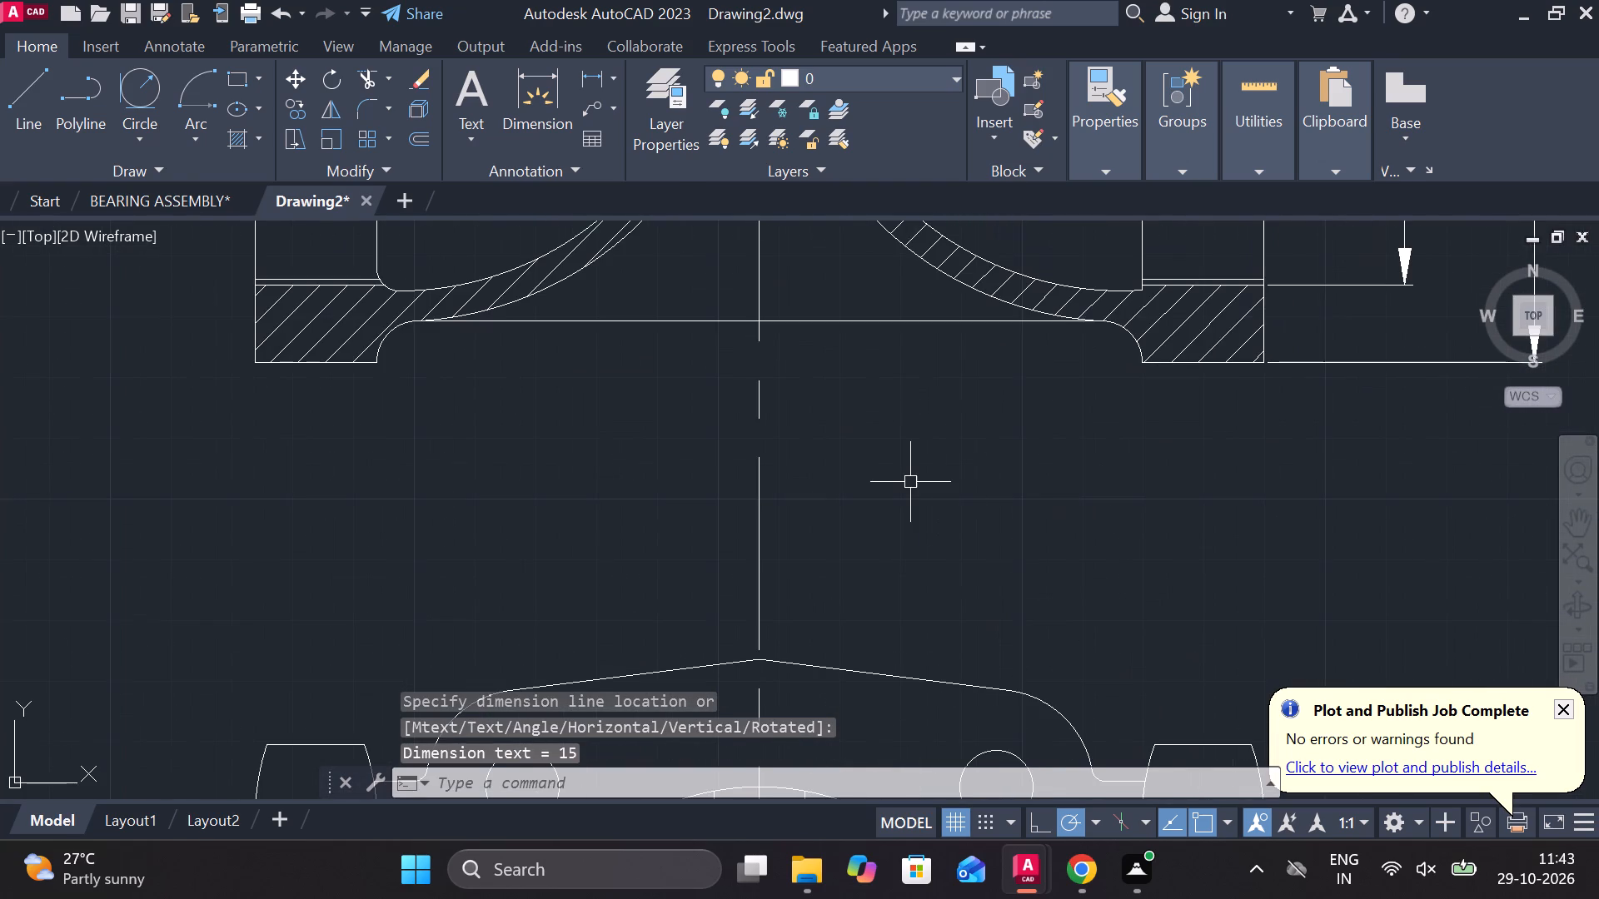
pyautogui.moveTo(907, 479); pyautogui.dragTo(950, 459, button='middle')
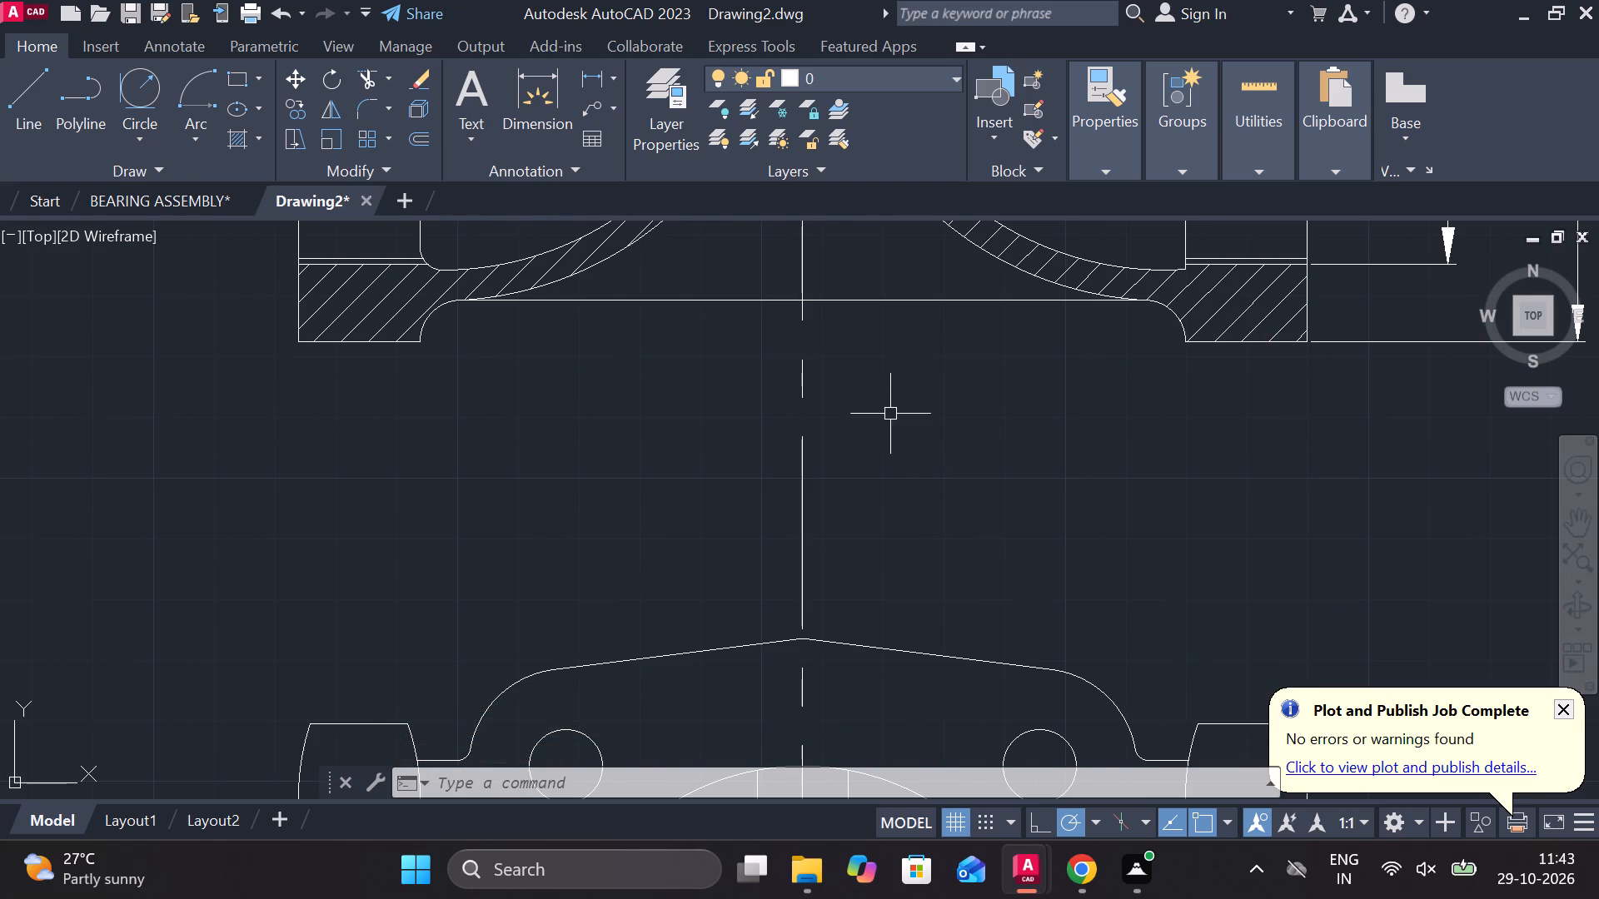
pyautogui.moveTo(735, 359); pyautogui.dragTo(774, 425, button='middle')
pyautogui.press('Escape')
pyautogui.press('l')
pyautogui.press('Return')
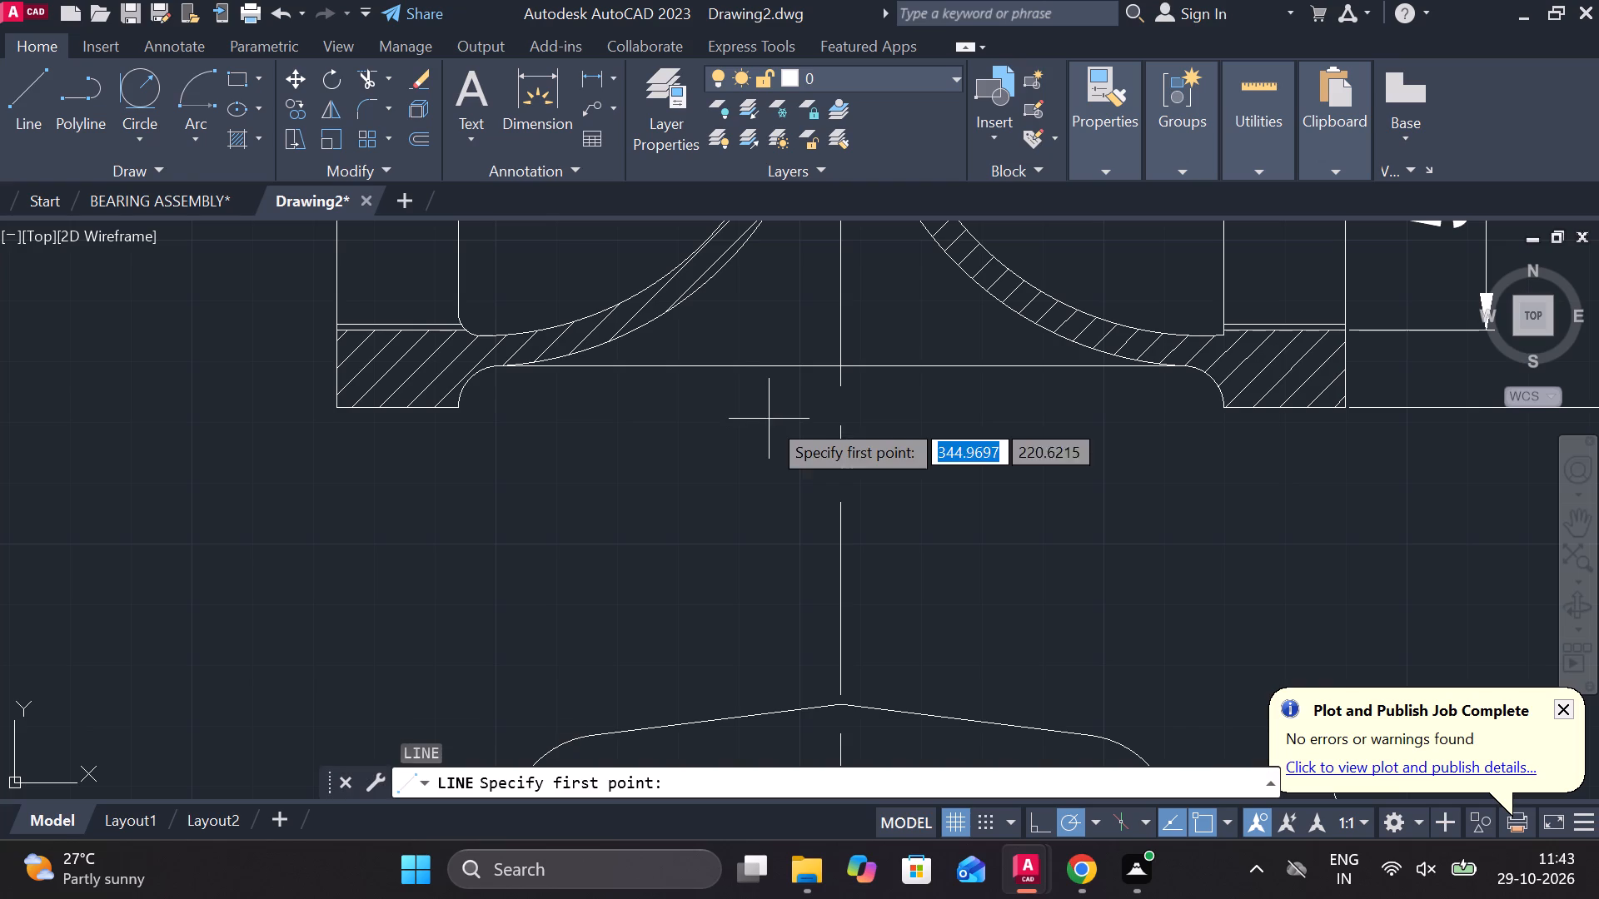
pyautogui.click(810, 368)
pyautogui.click(809, 289)
pyautogui.press('Escape')
# Offset the short vertical line 10 to the left.
pyautogui.click(808, 307)
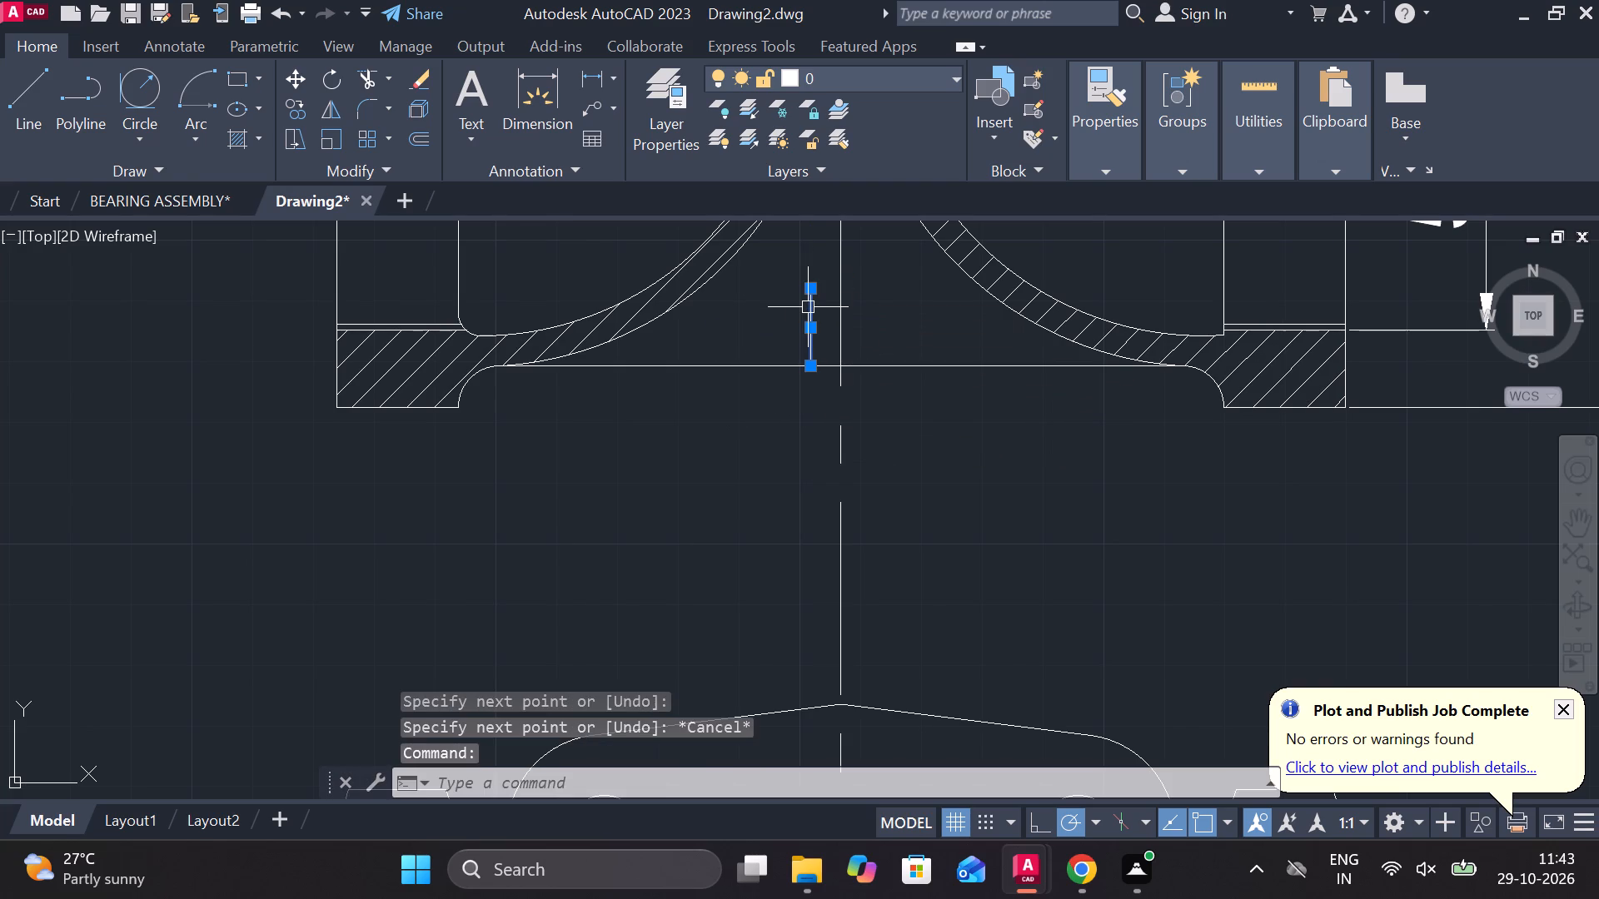
pyautogui.press('o')
pyautogui.press('Return')
pyautogui.press('Return')
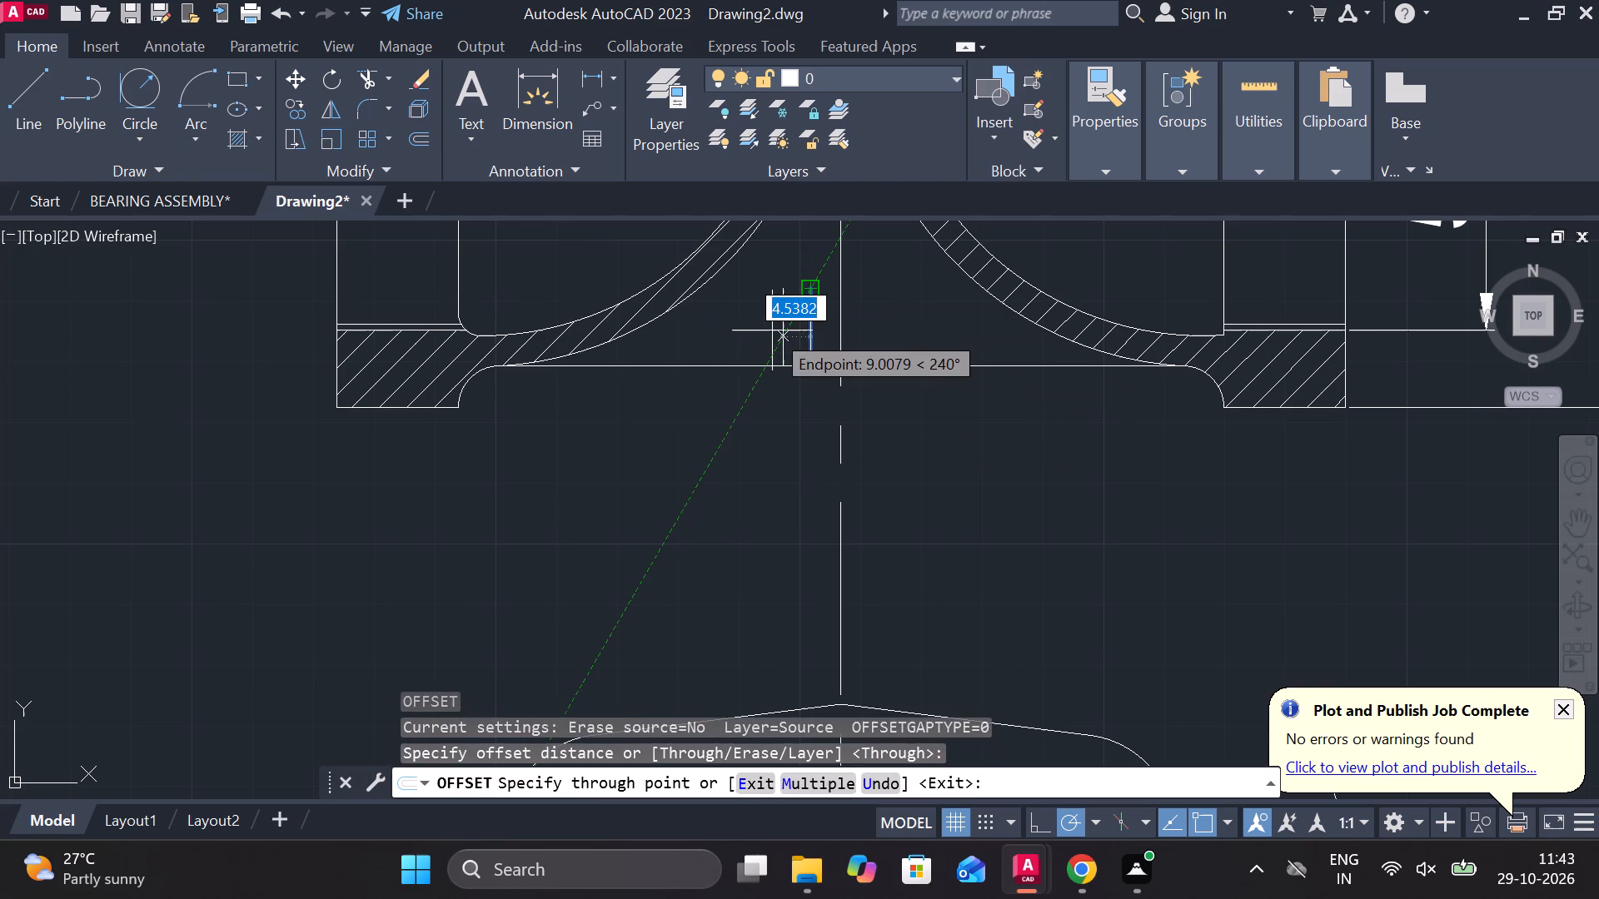
pyautogui.write('10')
pyautogui.press('Return')
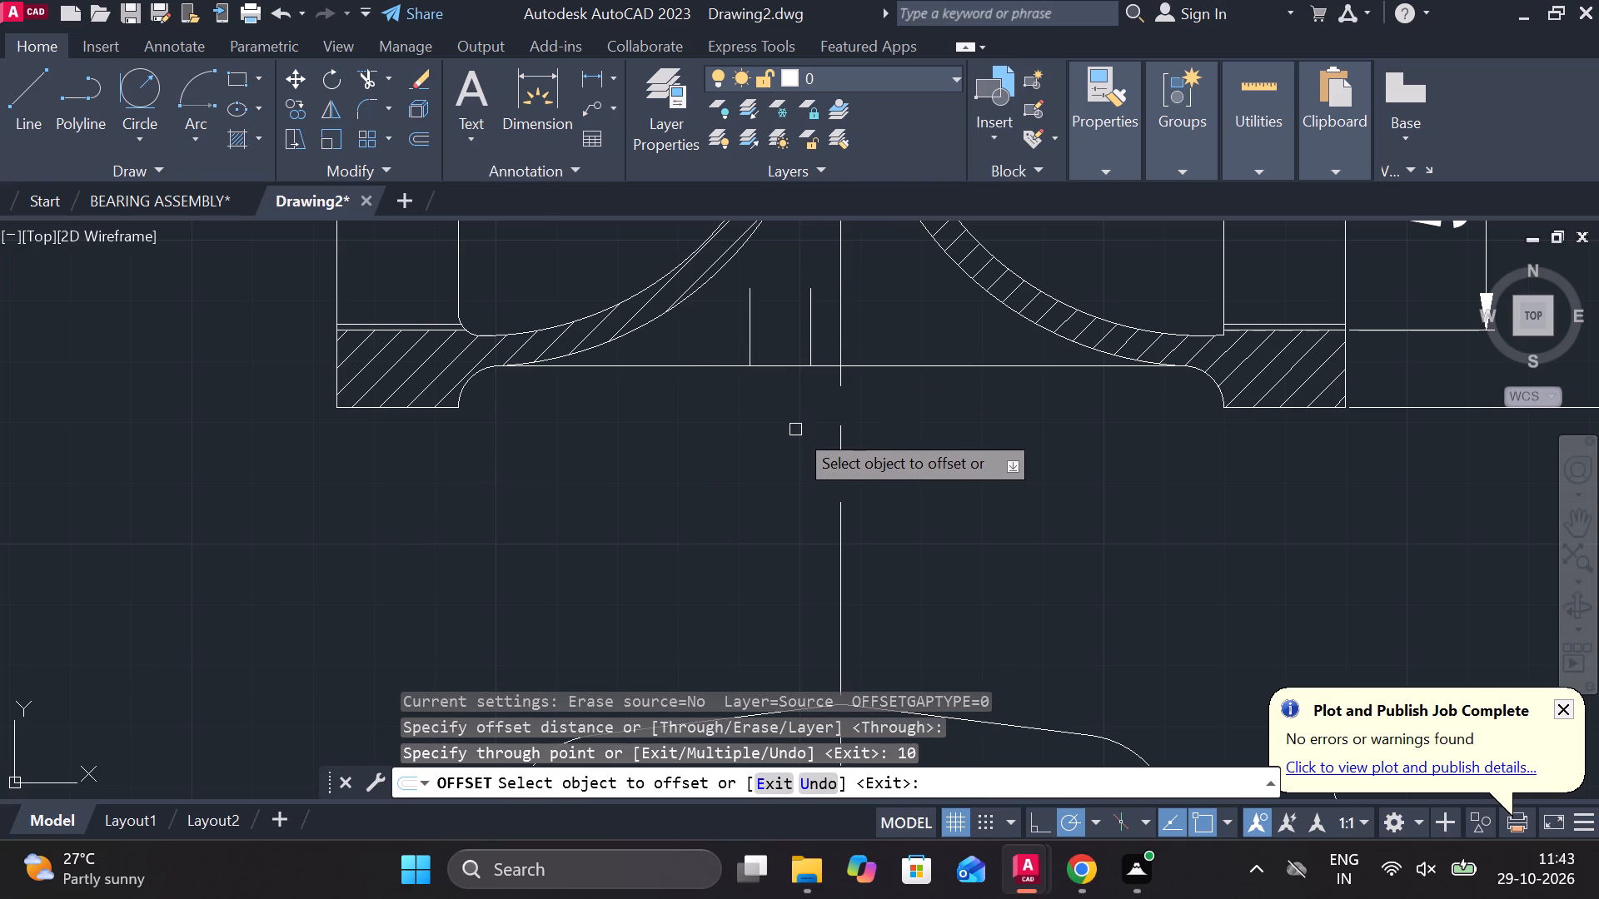
pyautogui.press('Escape')
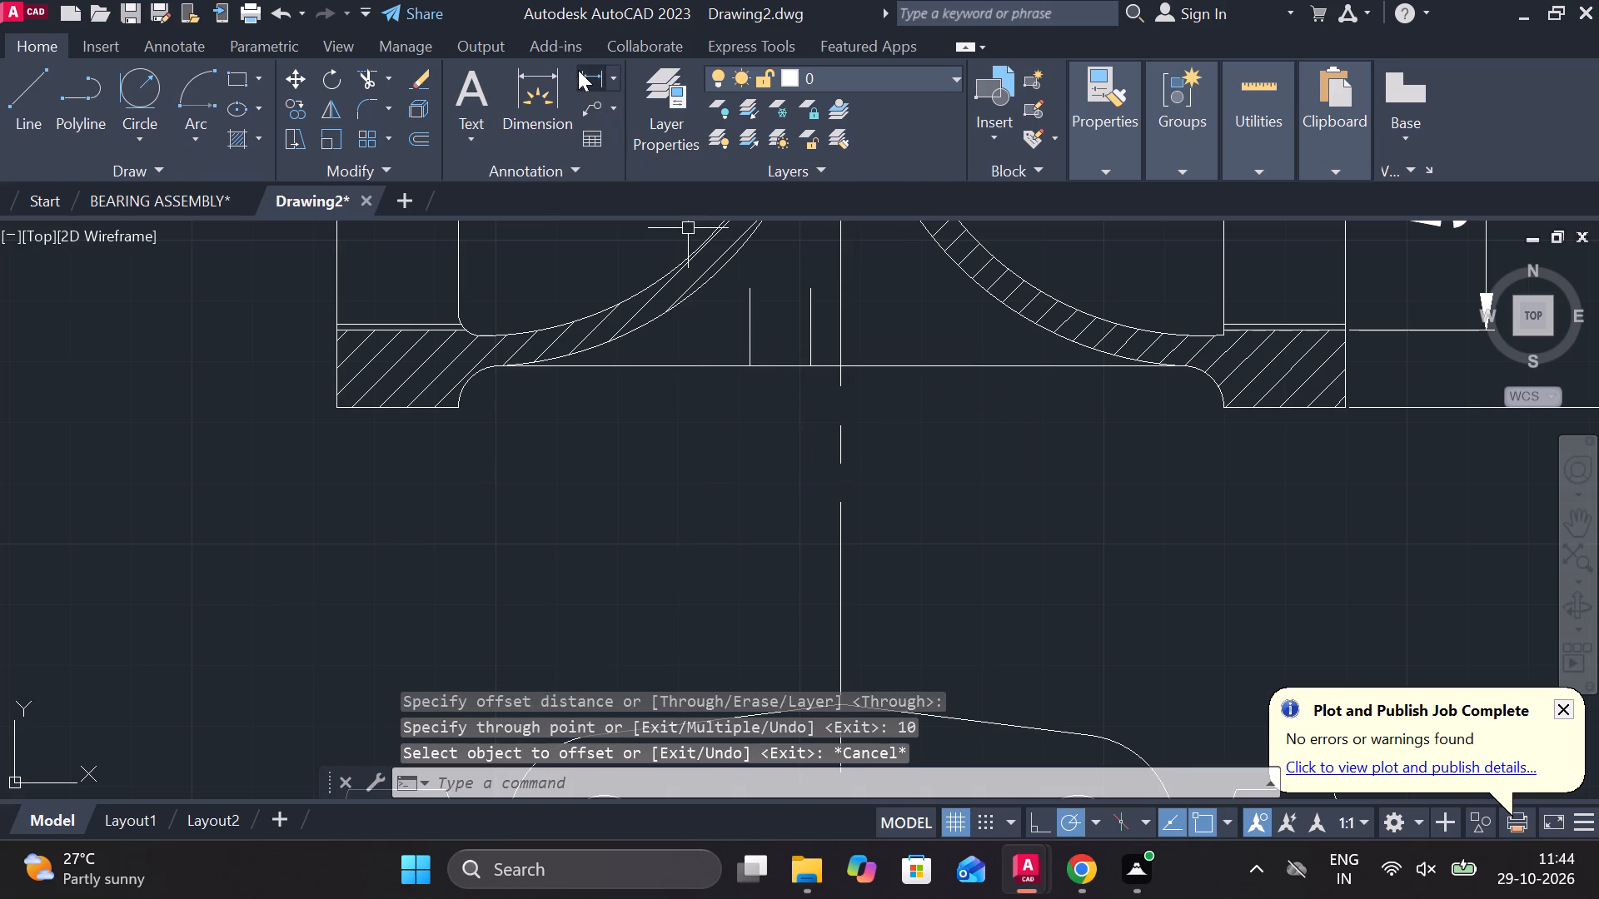
# Add a horizontal linear dimension between the lower ends of the two short vertical lines, placed below the section's lower edge.
pyautogui.click(578, 70)
pyautogui.click(805, 382)
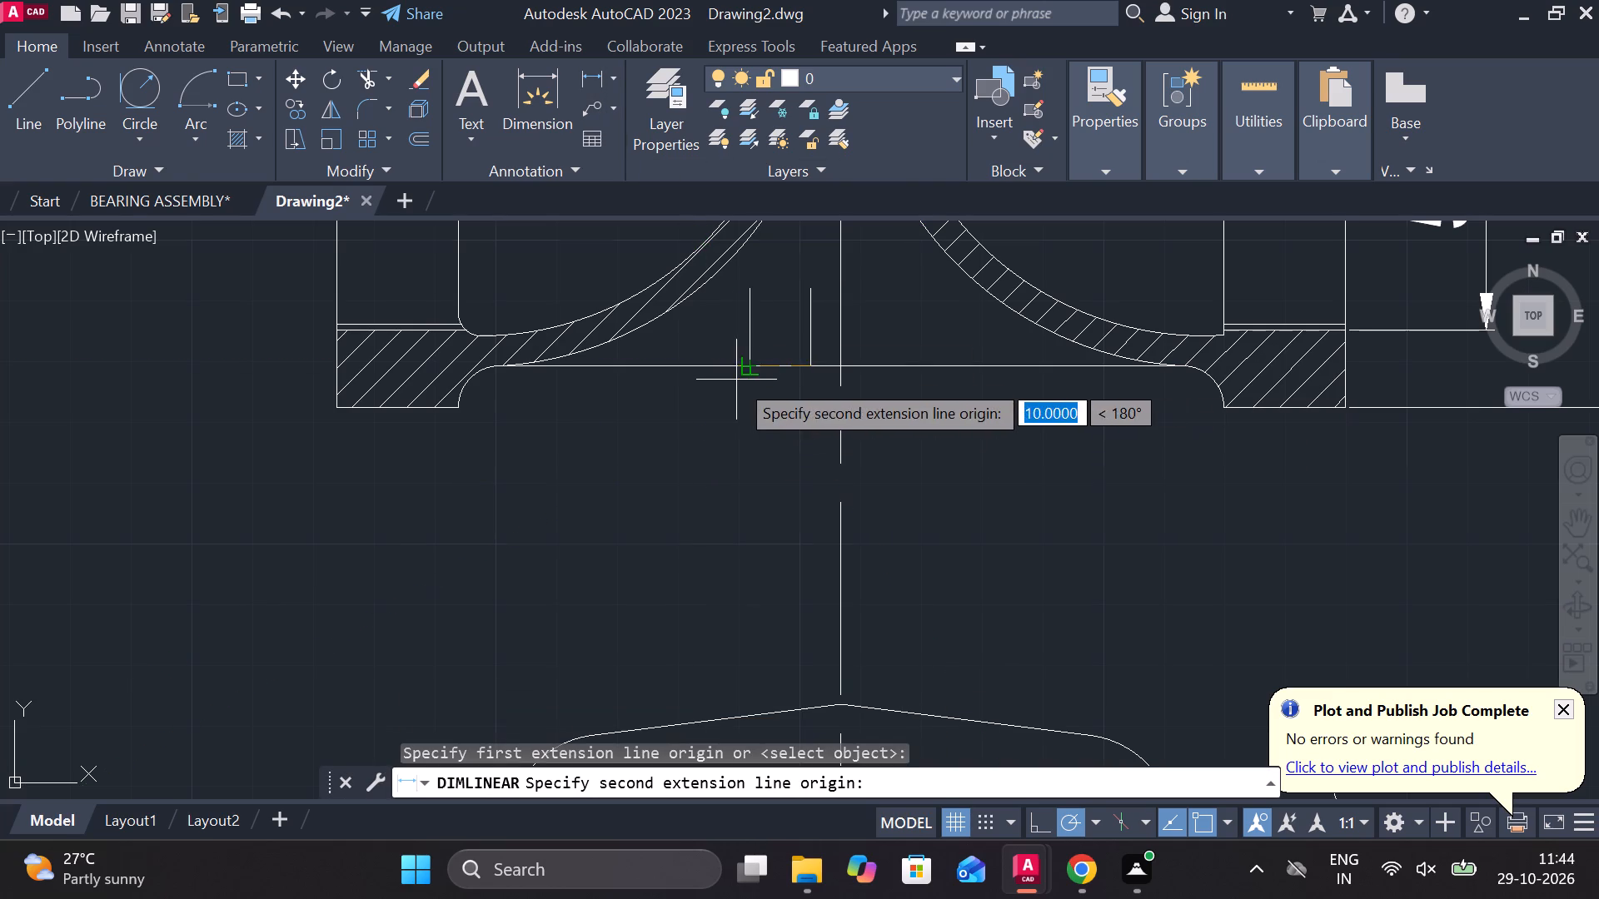
pyautogui.click(740, 374)
pyautogui.click(739, 451)
pyautogui.press('Escape')
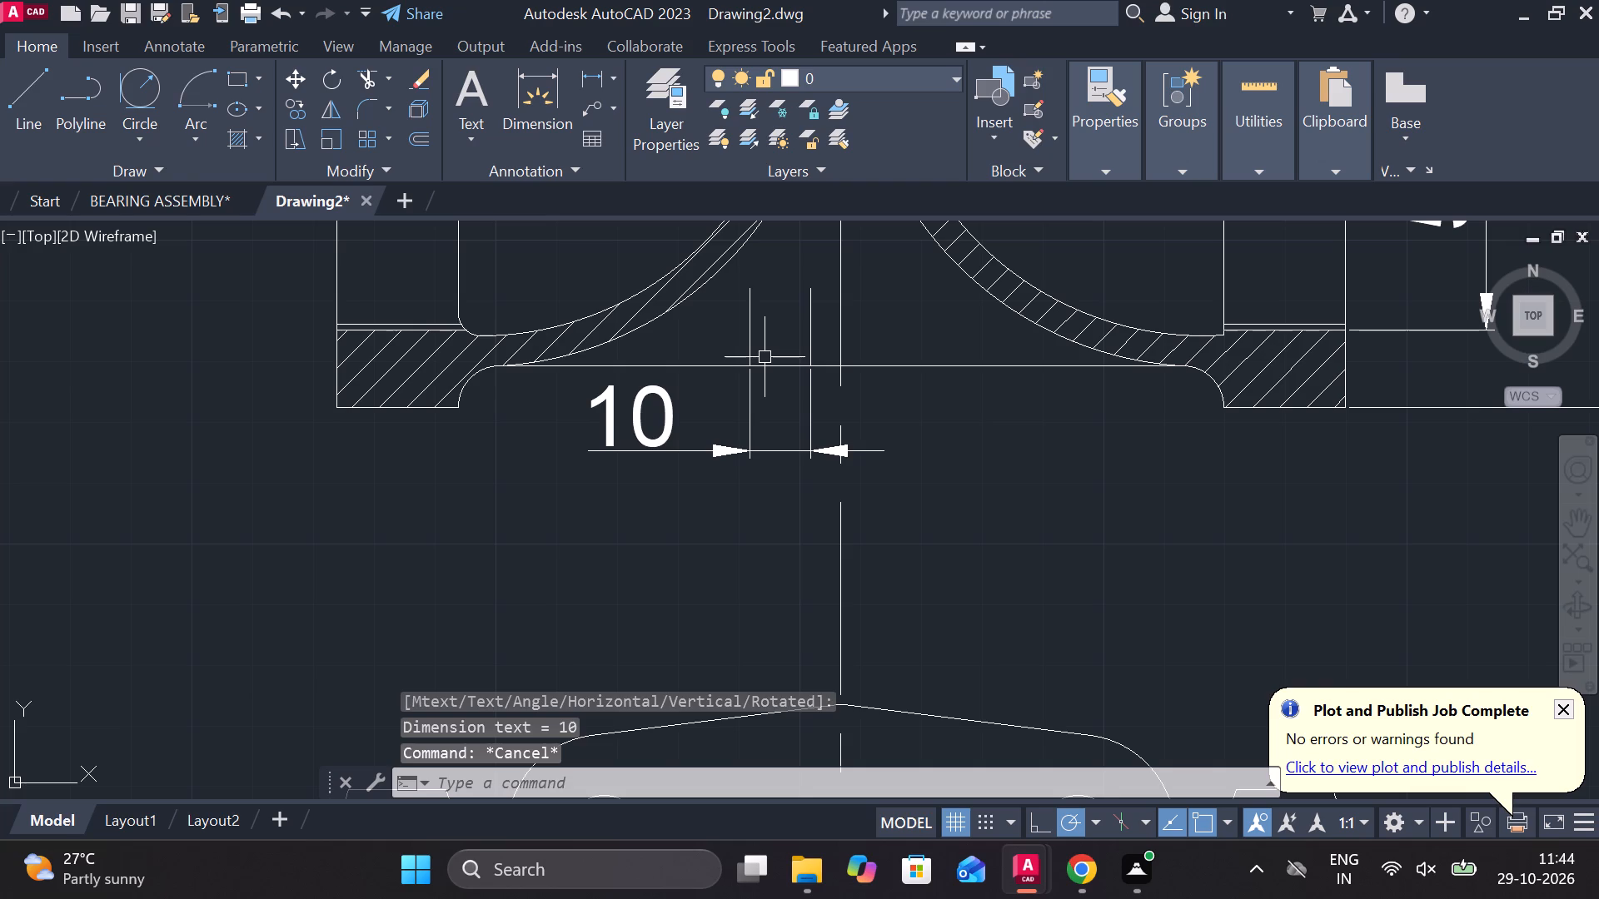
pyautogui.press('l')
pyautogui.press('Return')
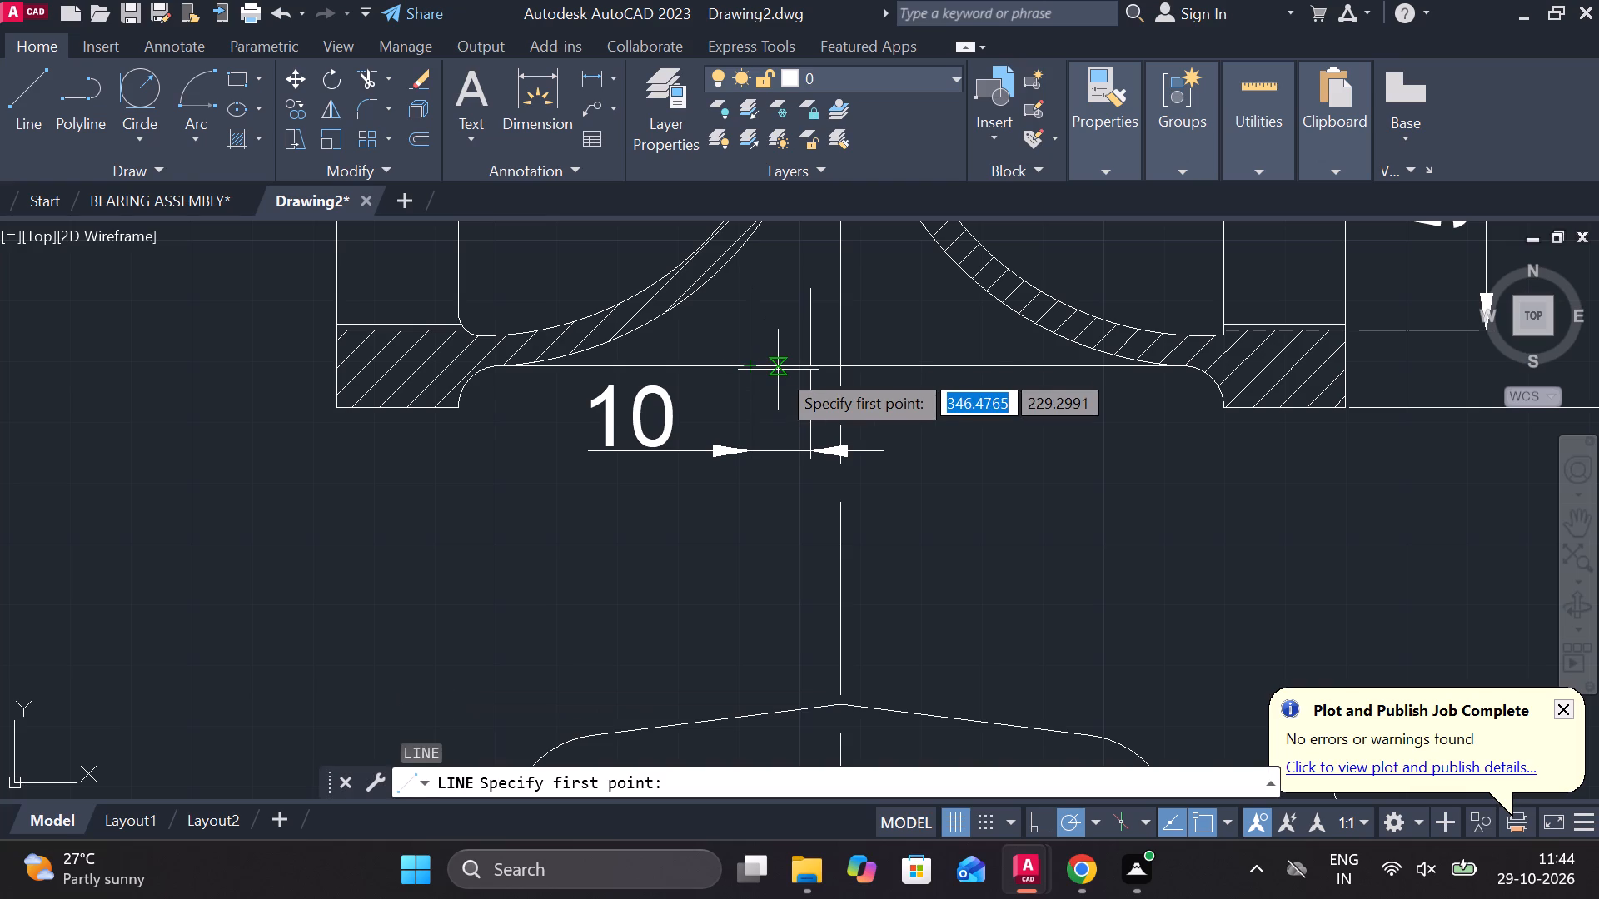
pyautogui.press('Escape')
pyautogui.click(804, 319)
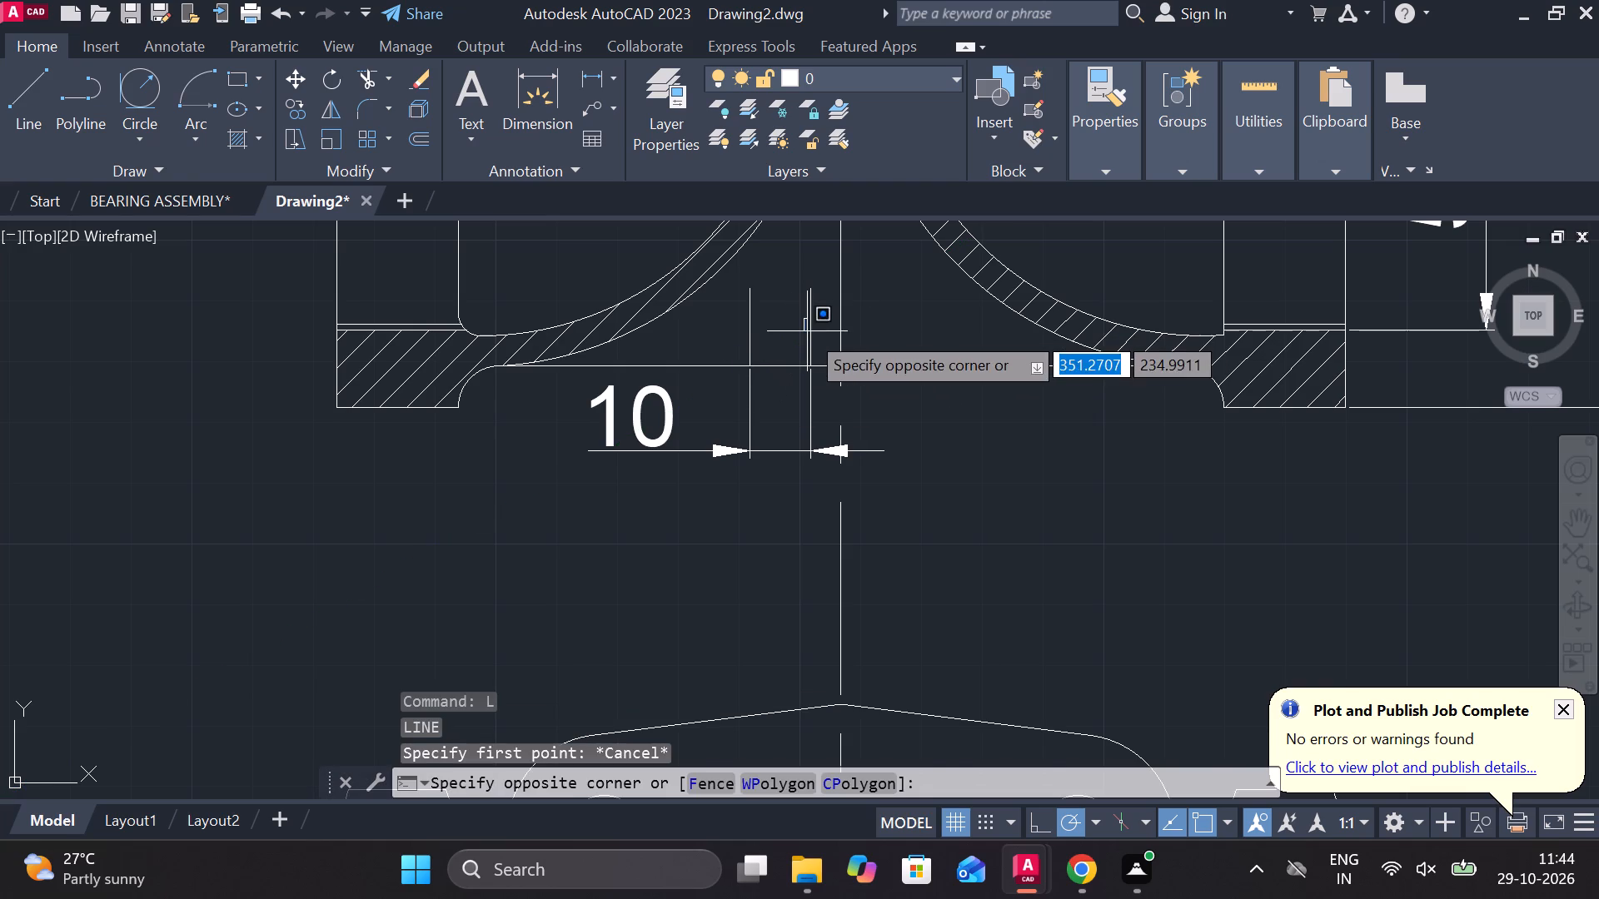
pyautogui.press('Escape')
# Draw a horizontal line joining the upper ends of the two short vertical lines left of the centre line.
pyautogui.press('l')
pyautogui.press('Return')
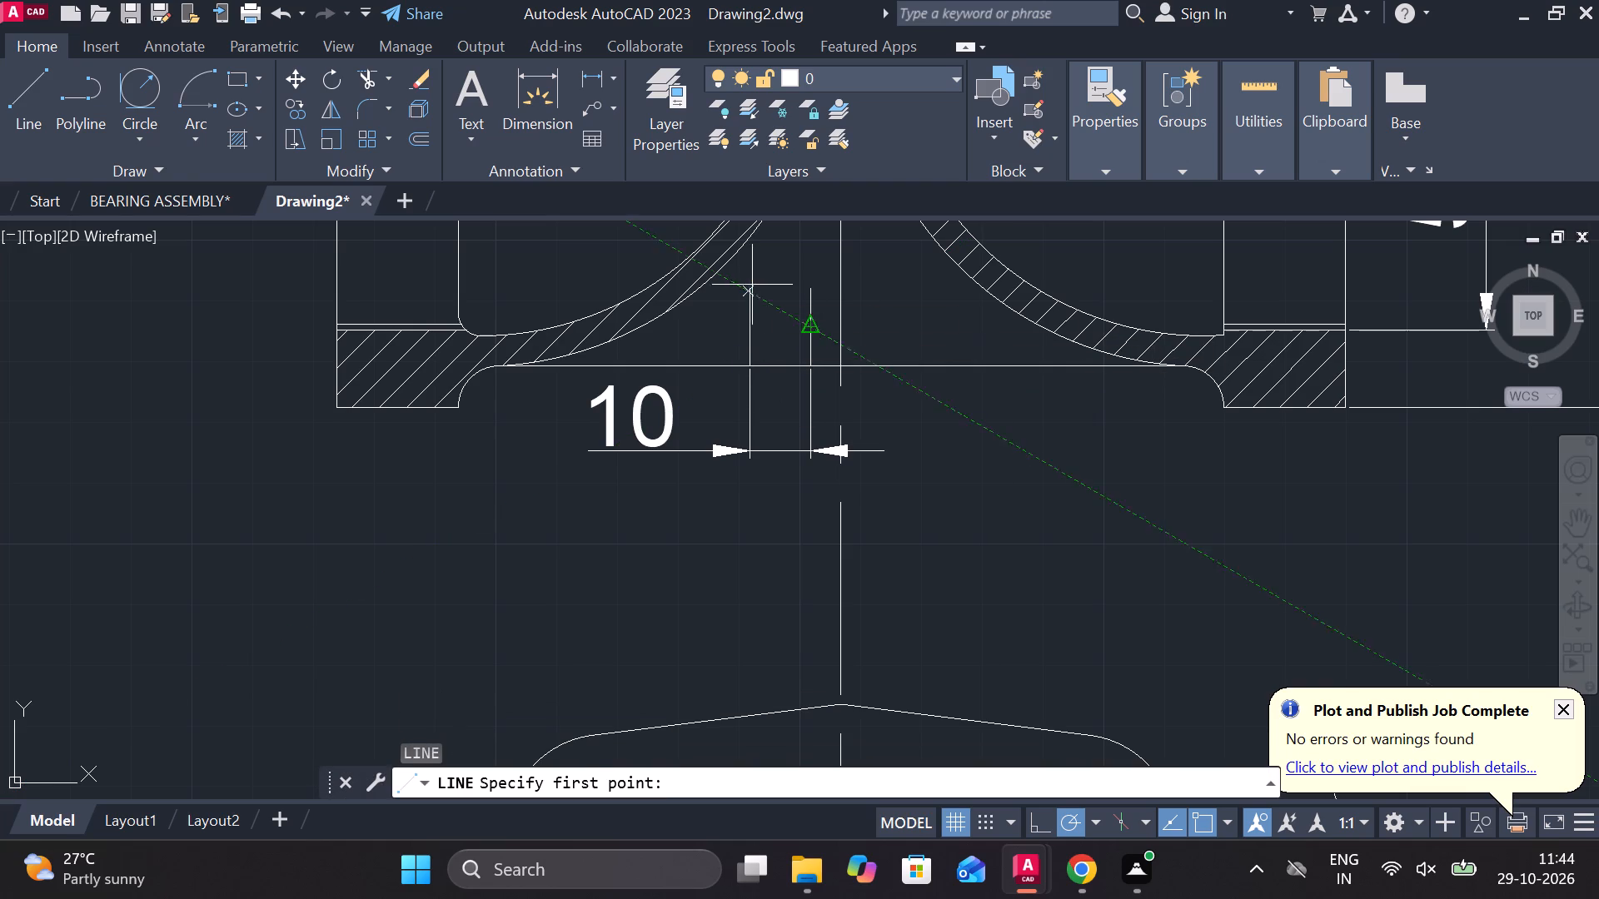
pyautogui.click(751, 283)
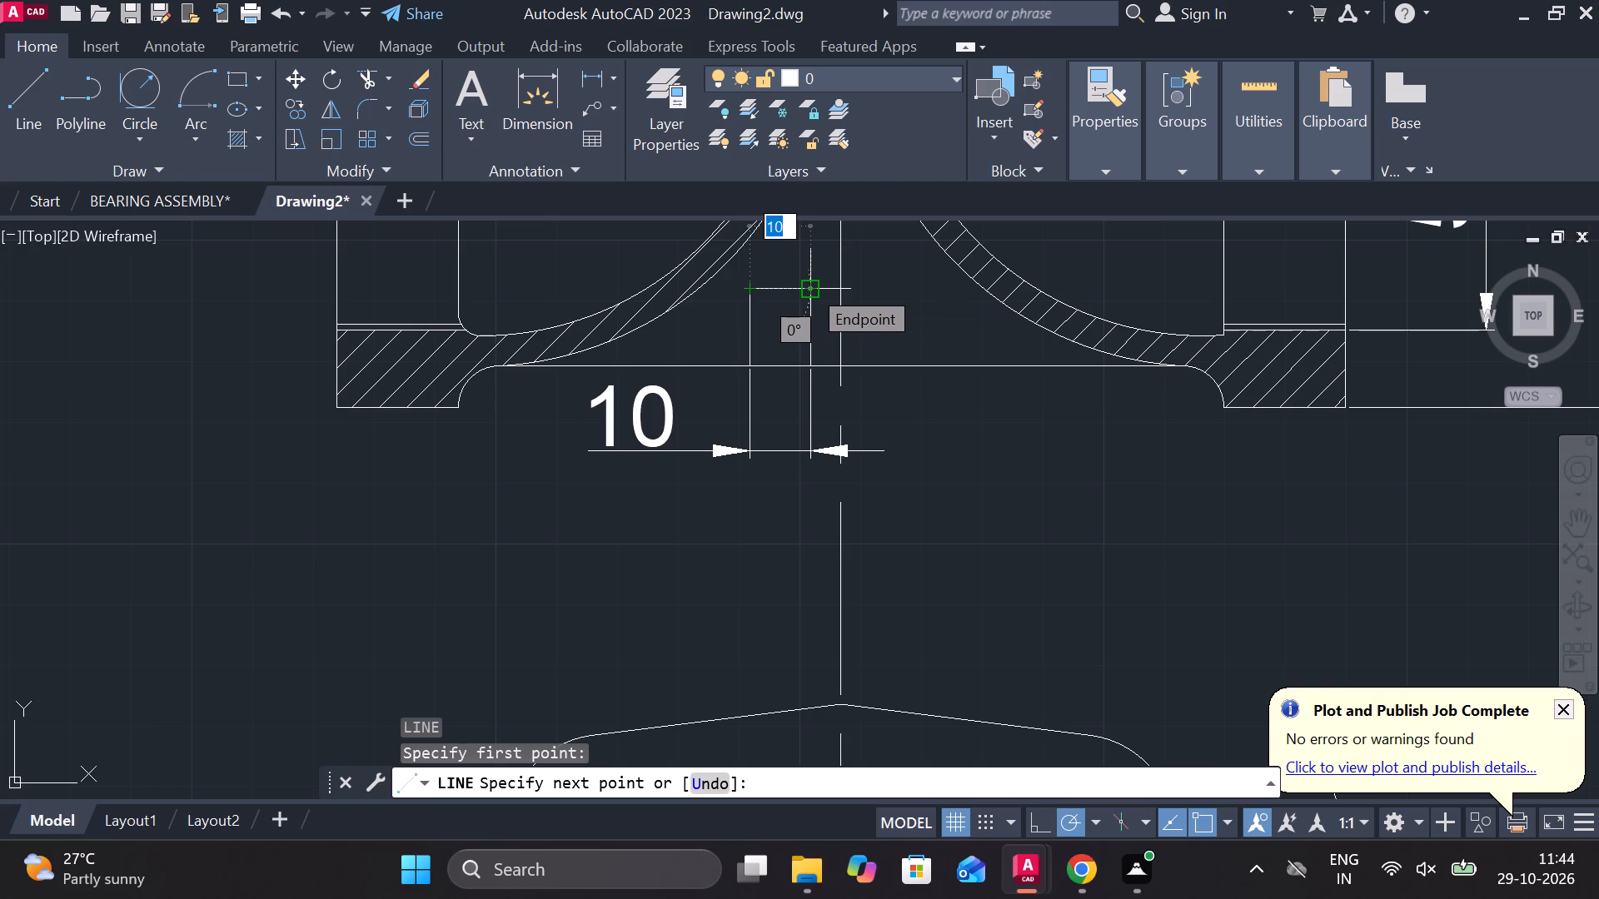
pyautogui.press('Escape')
# Offset the short vertical line nearest the centre line 5 to the left, dividing the small rectangle.
pyautogui.click(809, 298)
pyautogui.press('o')
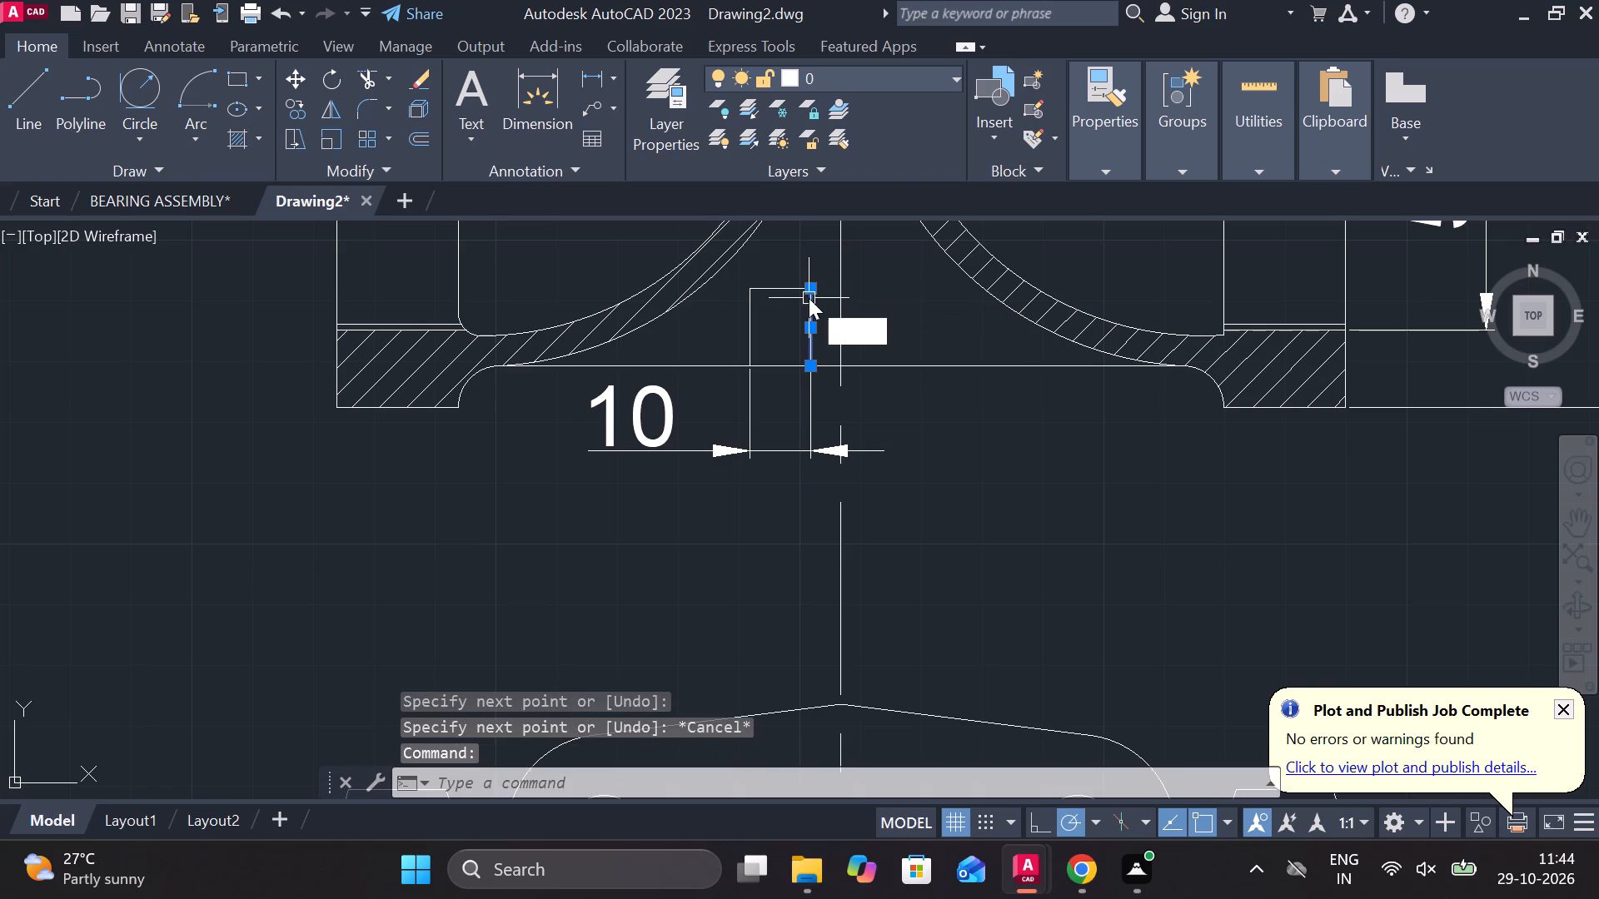
pyautogui.press('Return')
pyautogui.press('Return')
pyautogui.press('5')
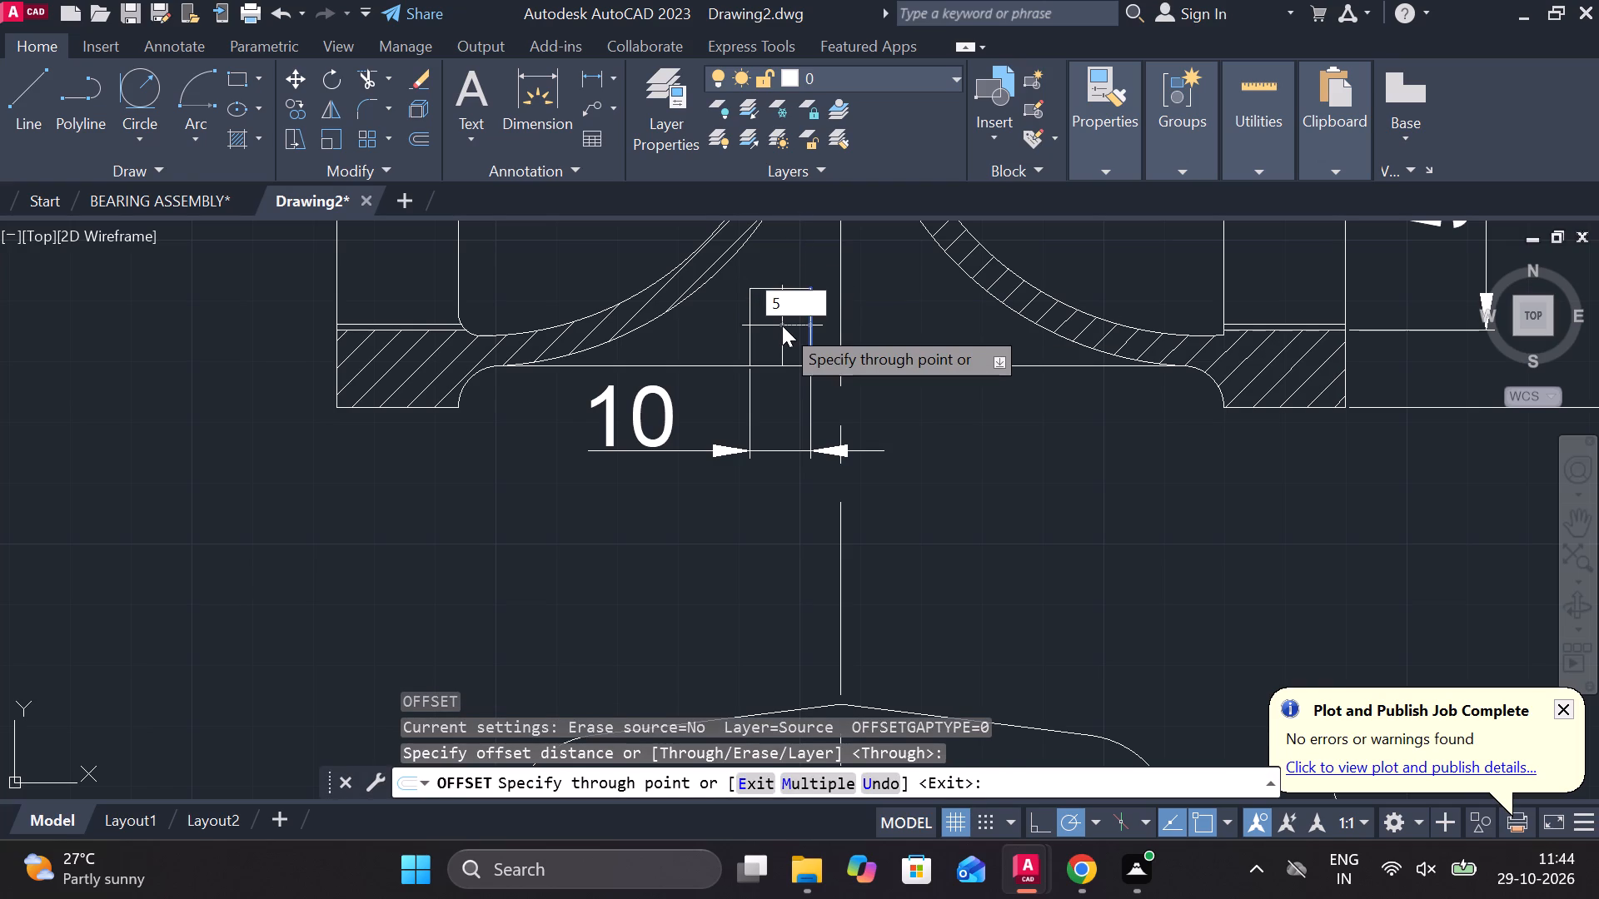
pyautogui.press('space')
pyautogui.press('Escape')
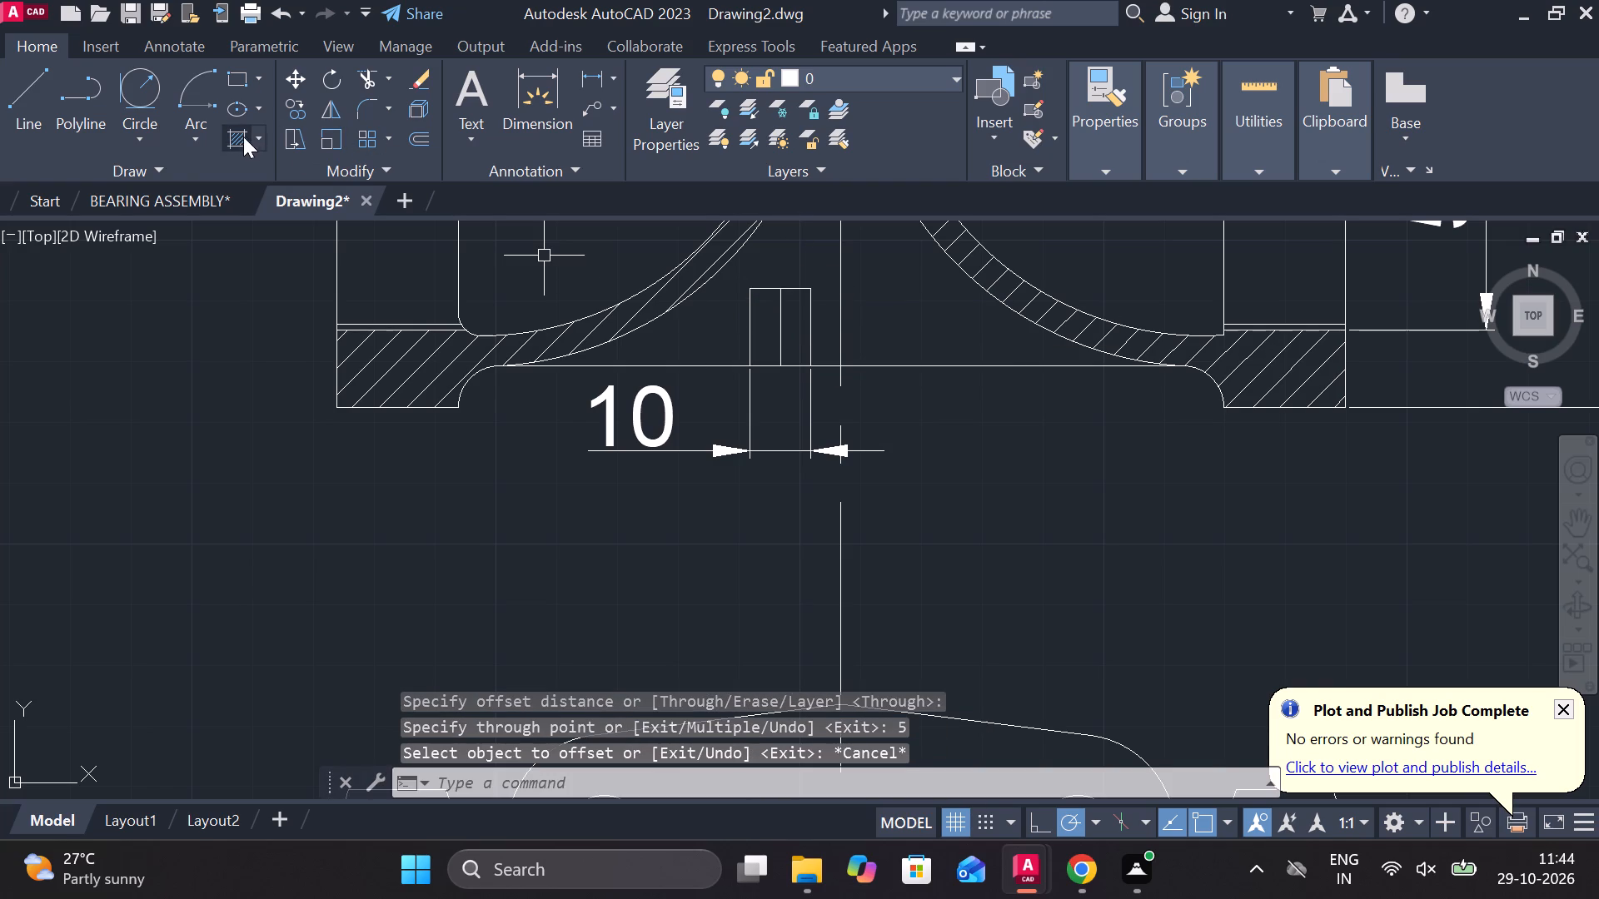
# Hatch both halves of the small rectangle with the current diagonal pattern at scale 1.
pyautogui.click(232, 135)
pyautogui.click(782, 304)
pyautogui.click(765, 305)
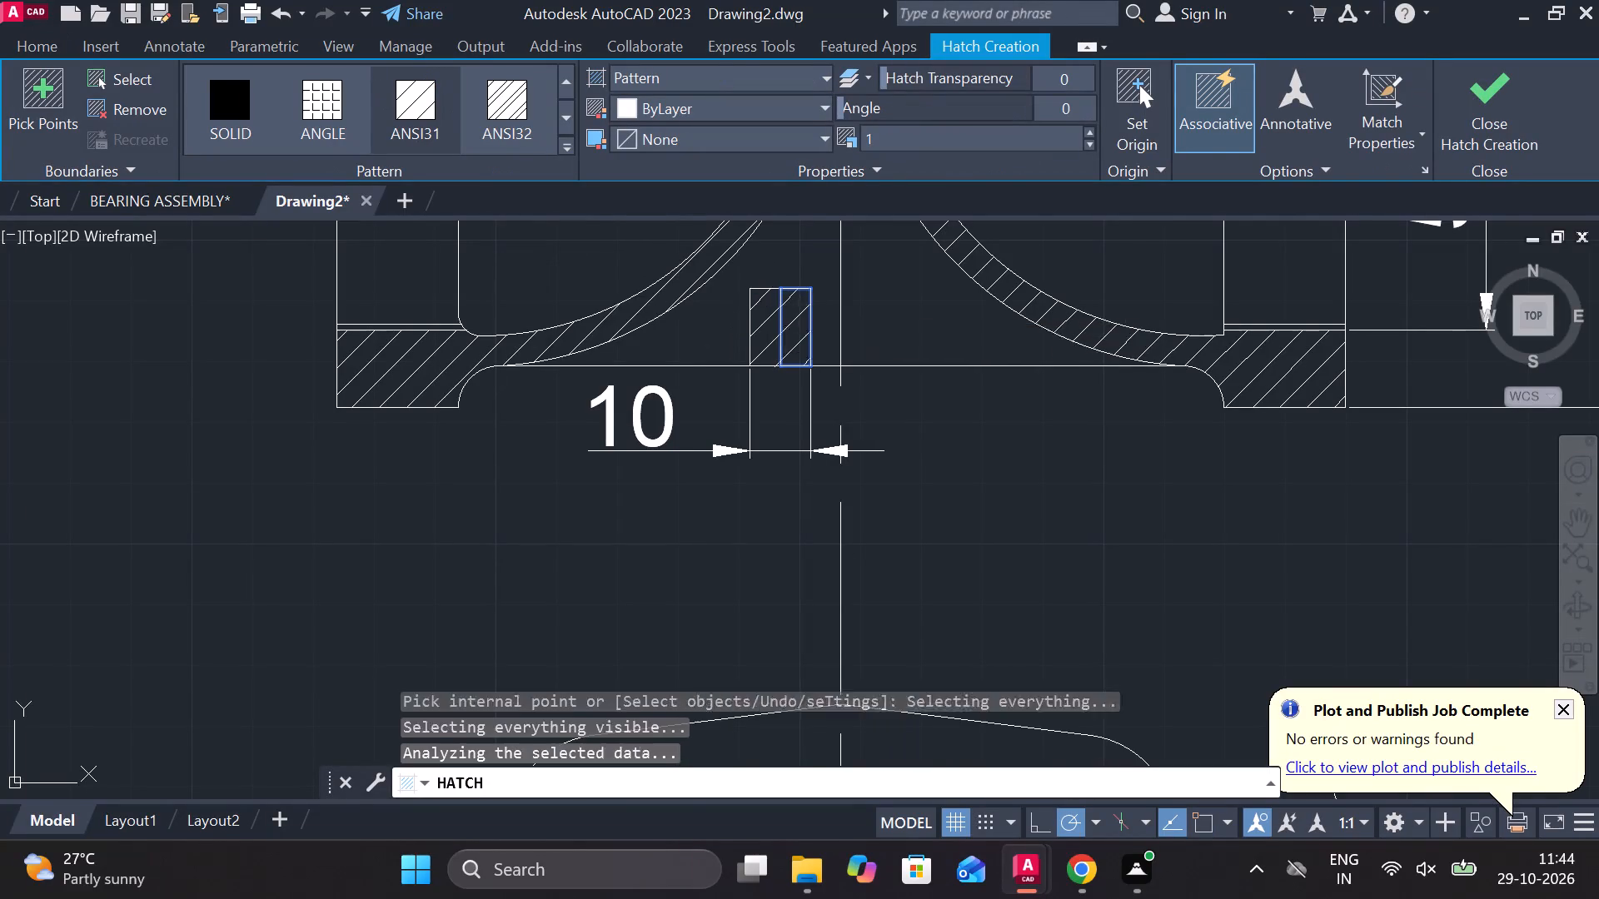
pyautogui.click(1512, 126)
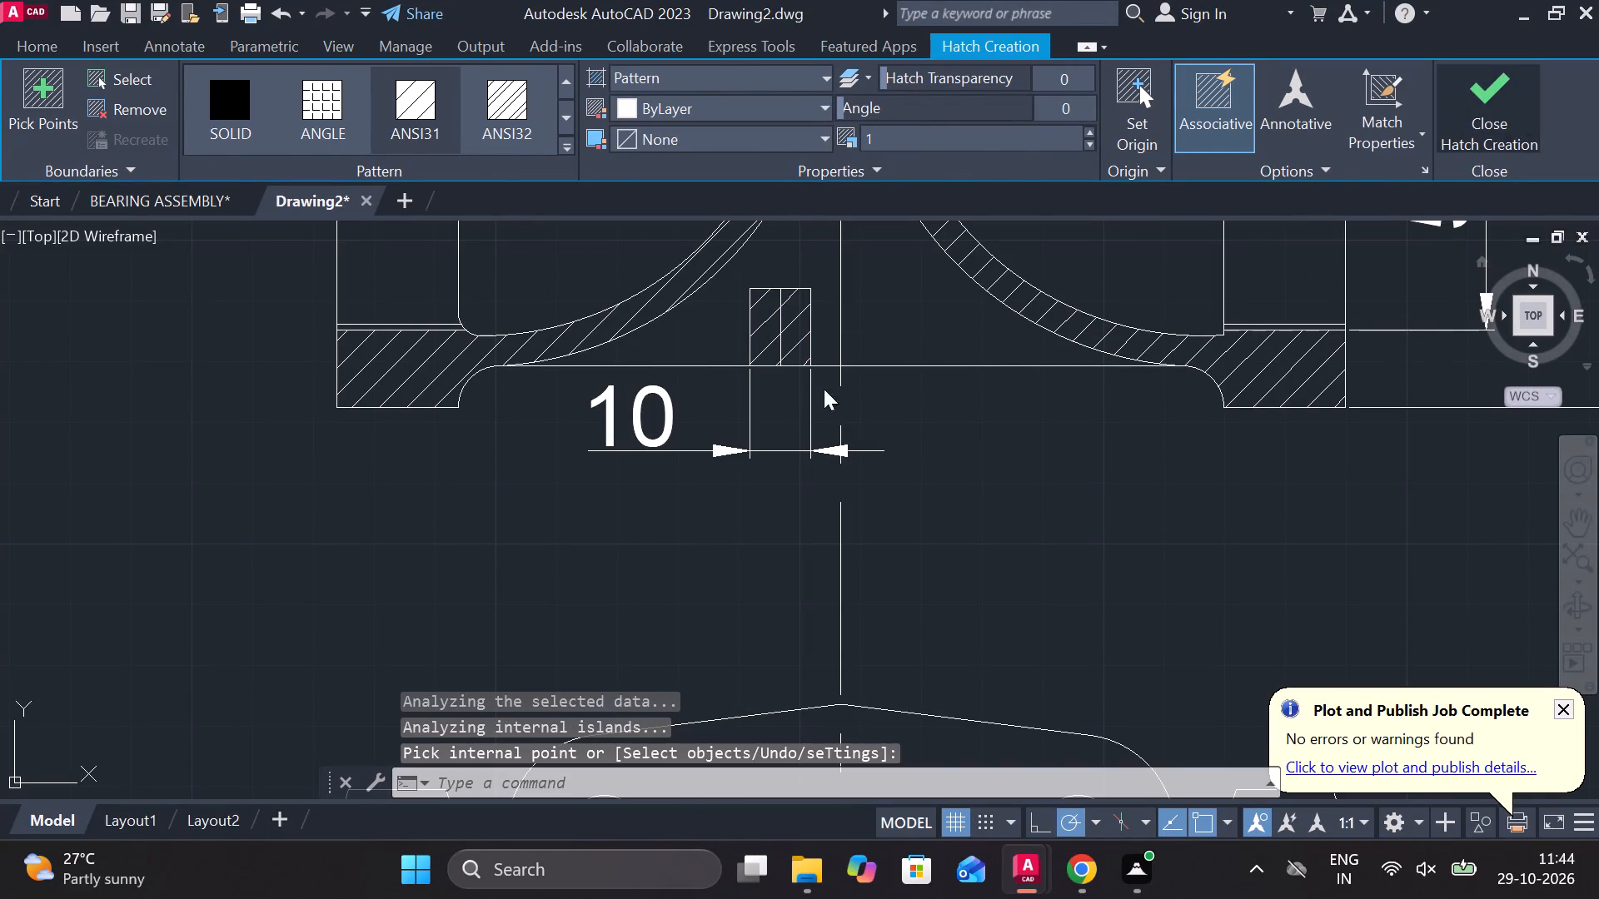
# Erase the vertical line dividing the small hatched rectangle.
pyautogui.click(779, 326)
pyautogui.write('EV')
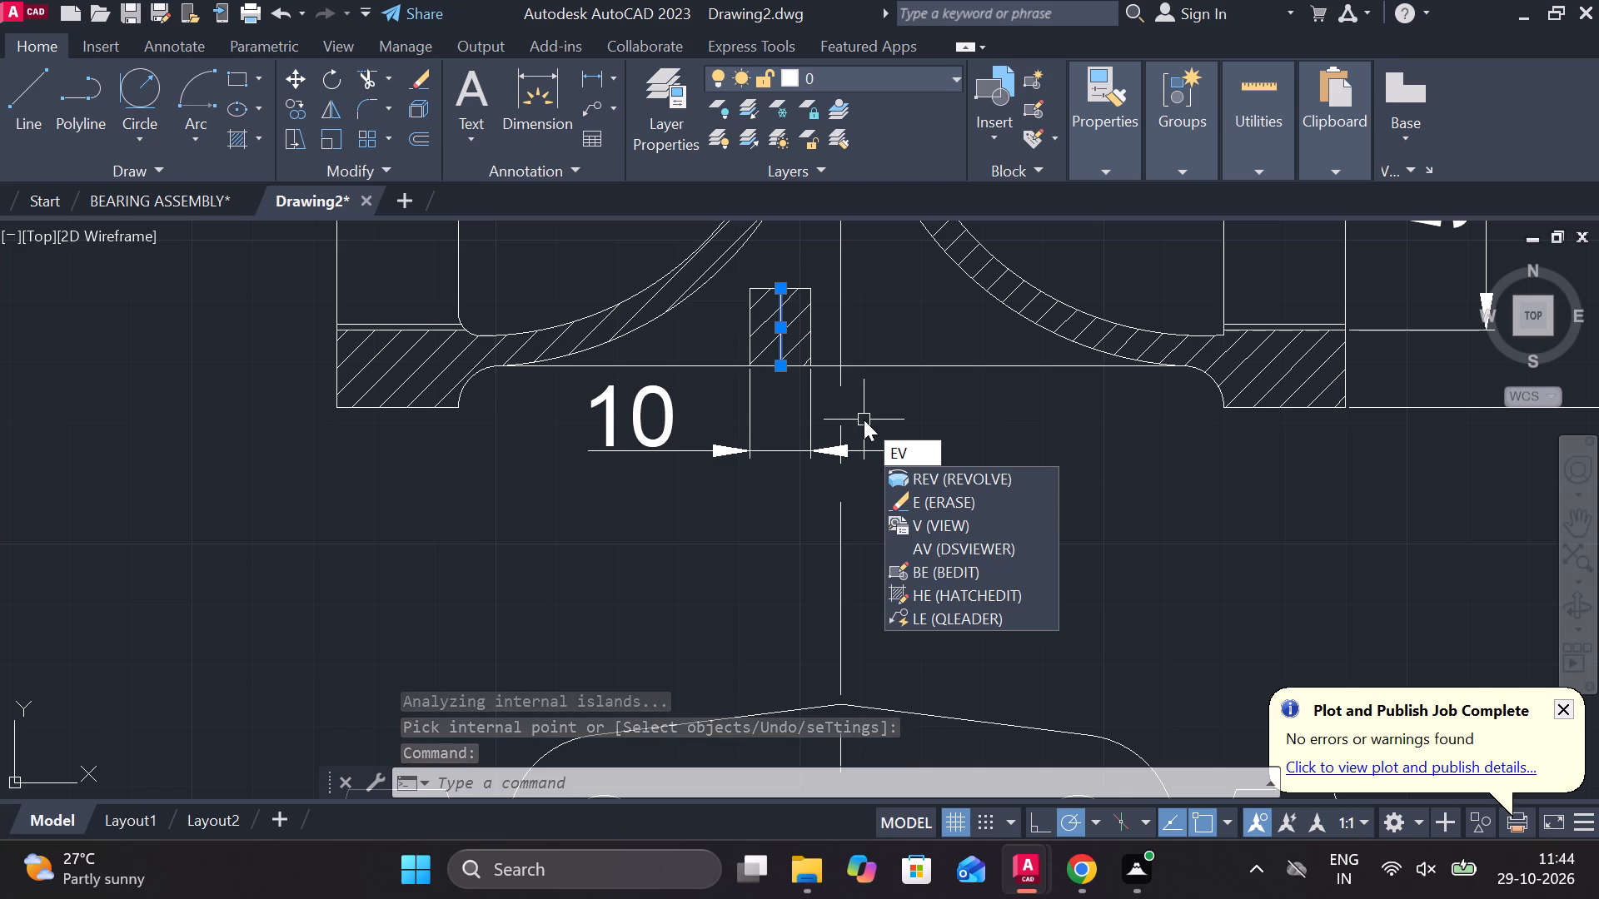
pyautogui.write('E')
pyautogui.press('space')
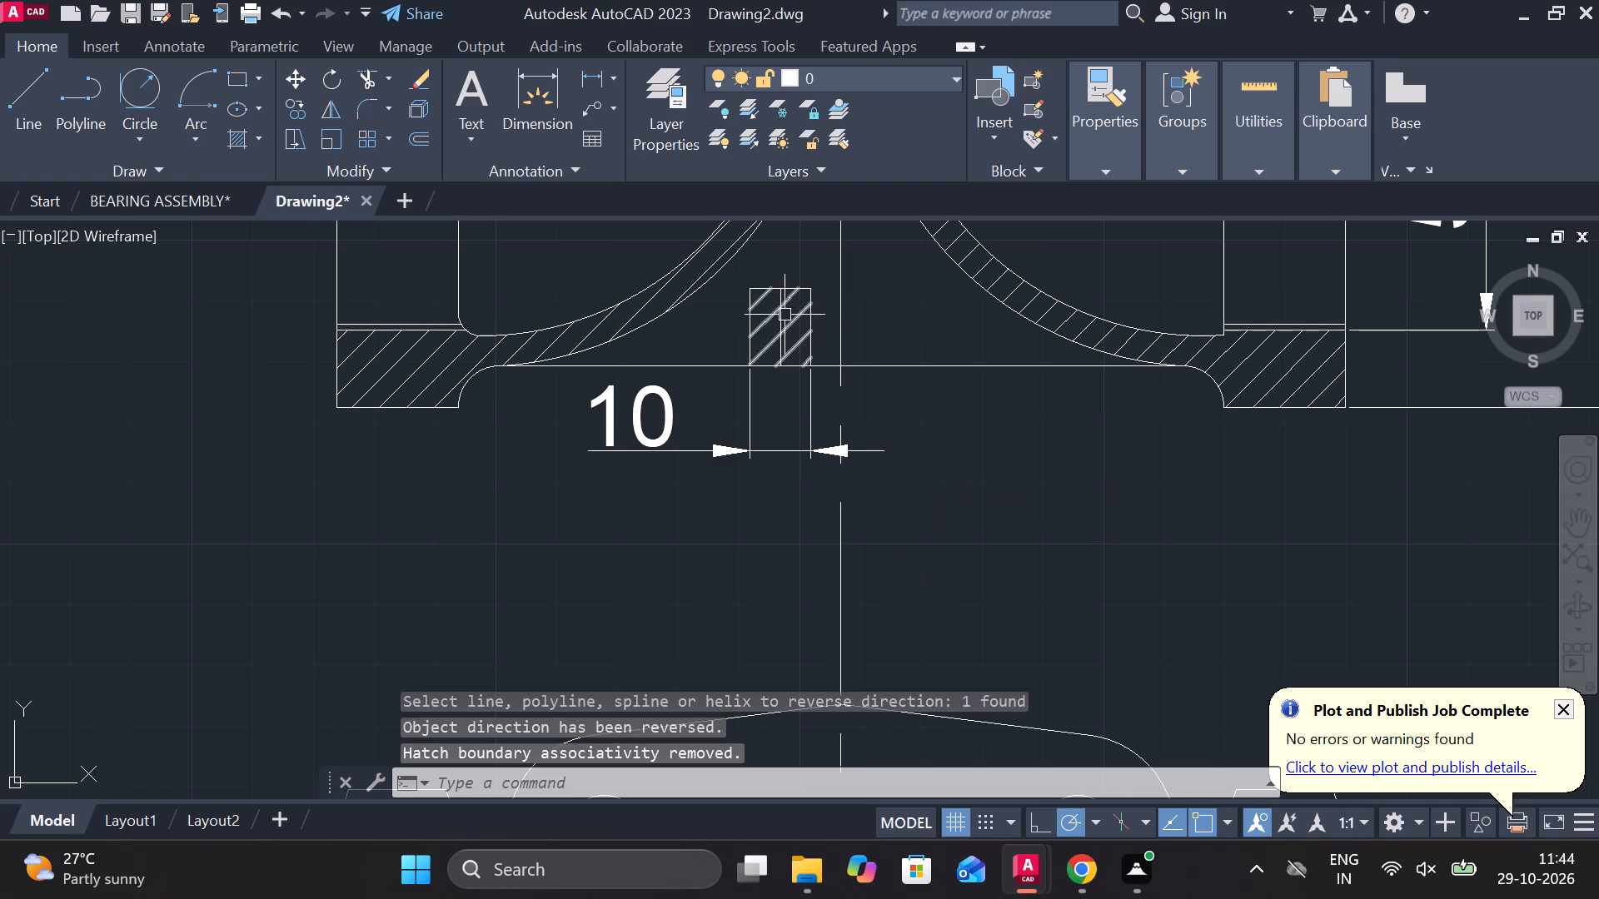
pyautogui.click(785, 315)
pyautogui.write('E')
pyautogui.press('space')
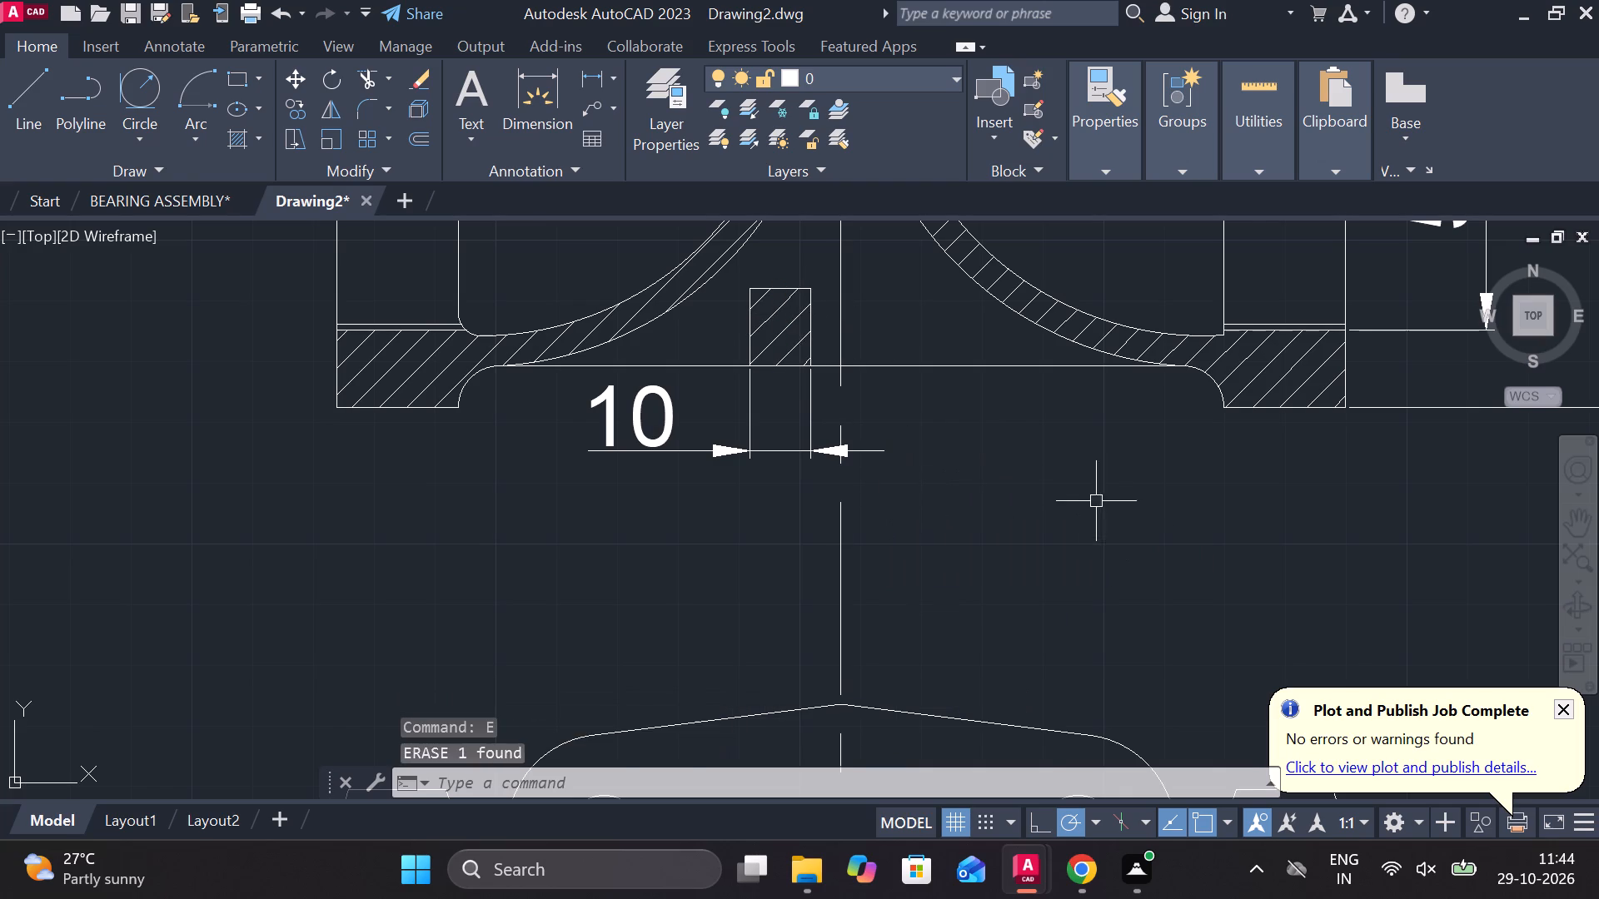
# Add a radius dimension to the large inner arc left of the central web, placed inside the left cavity.
pyautogui.scroll(-2, 1095, 501)
pyautogui.moveTo(1091, 500); pyautogui.dragTo(963, 511, button='middle')
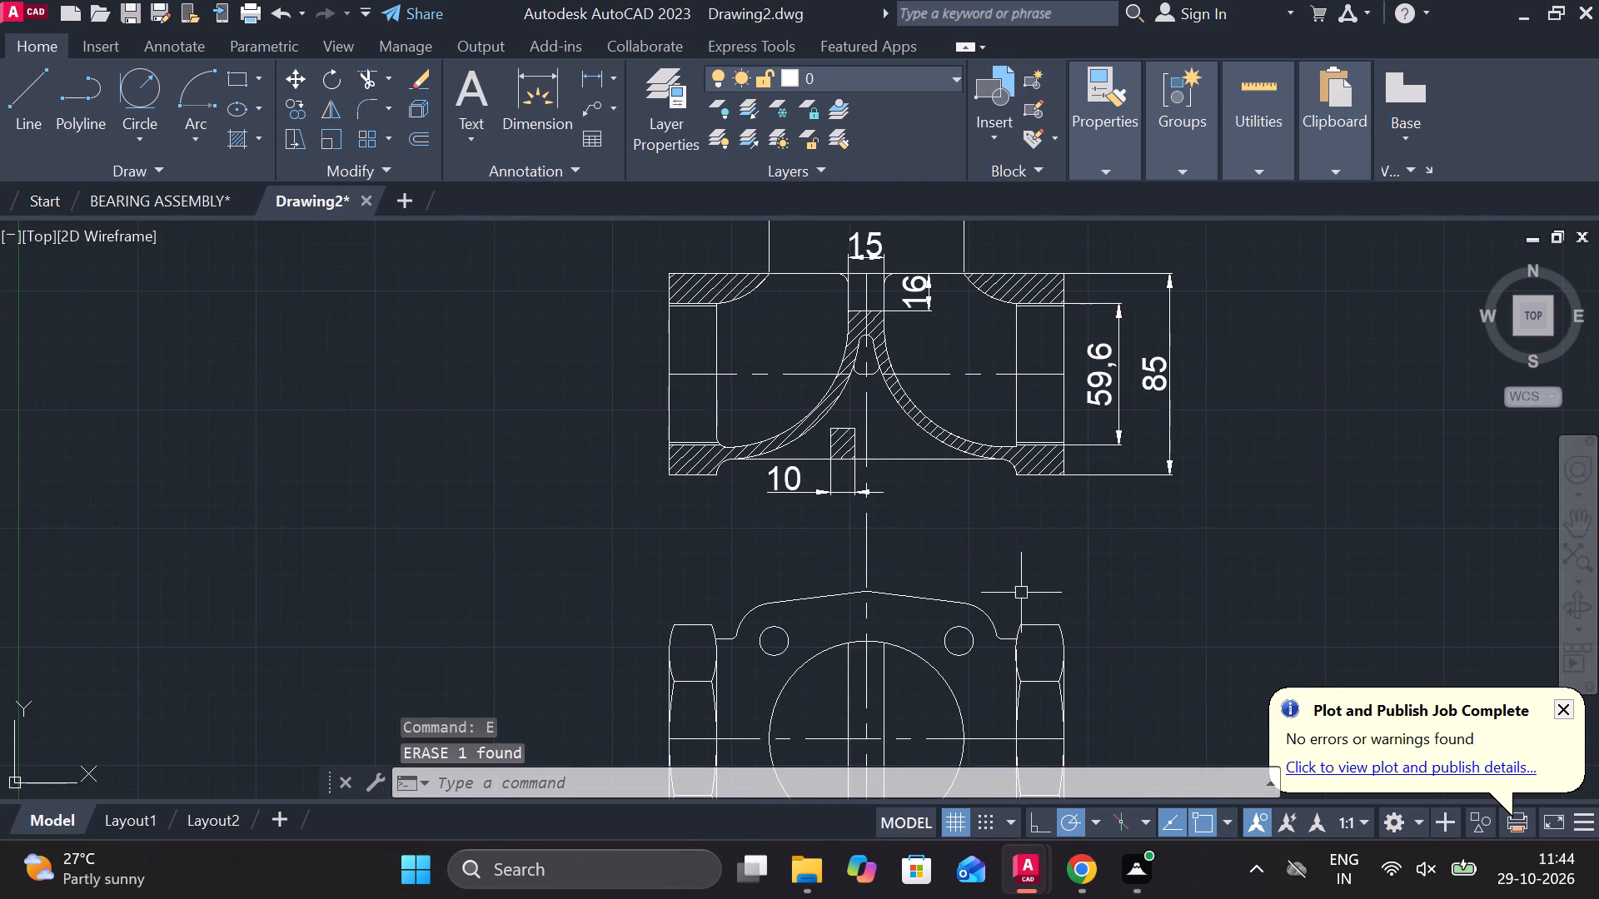
pyautogui.click(607, 71)
pyautogui.click(650, 320)
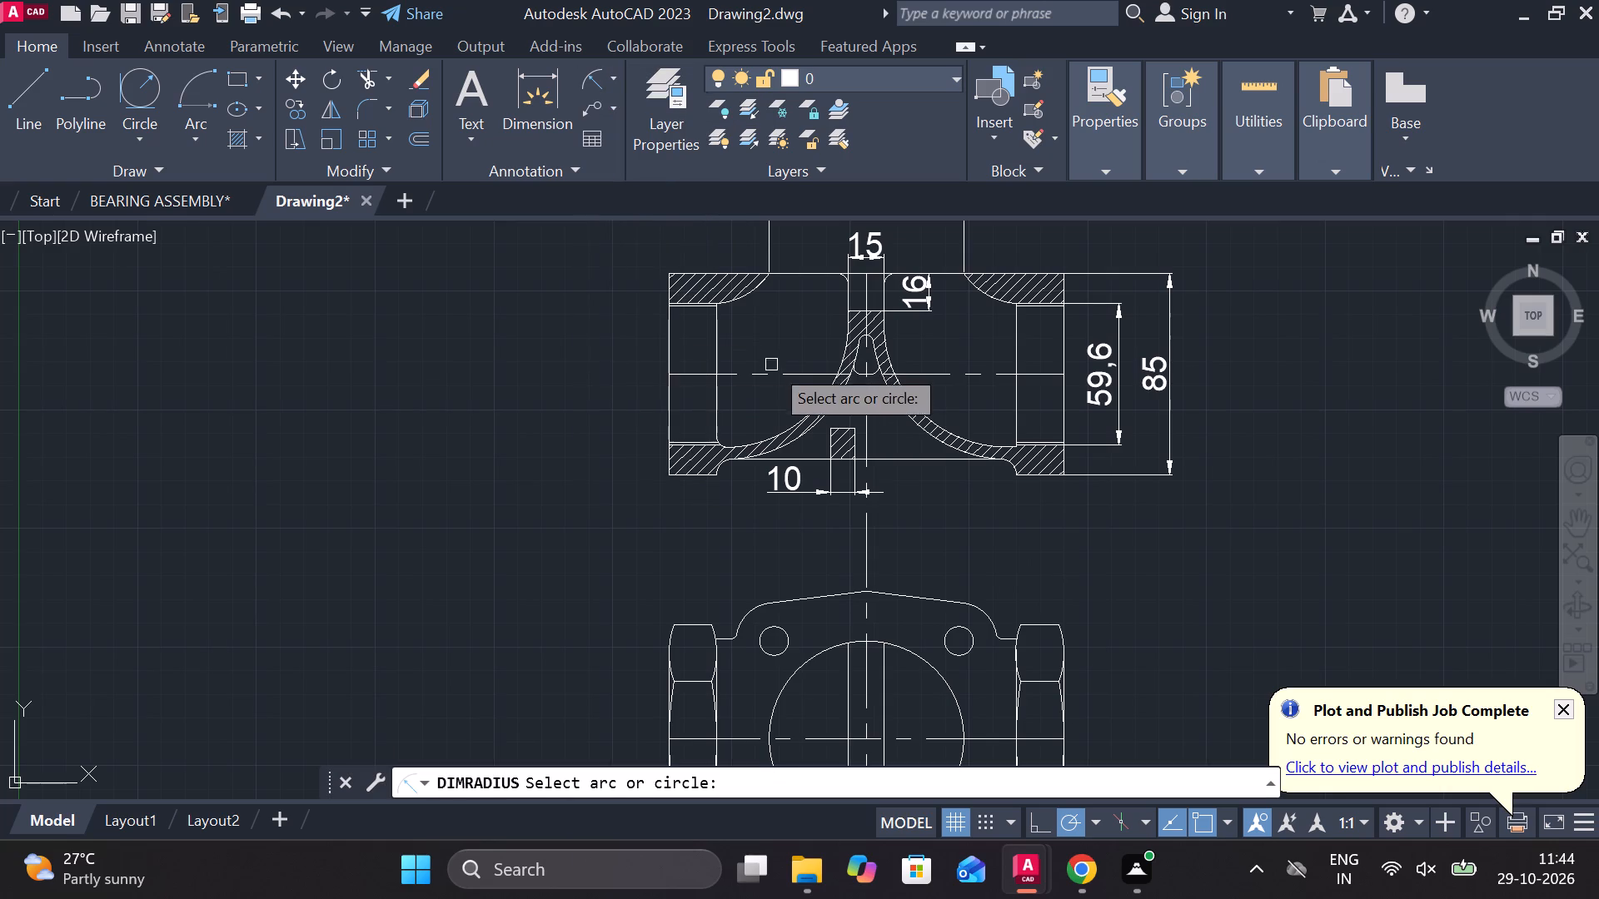
pyautogui.scroll(2, 762, 390)
pyautogui.click(855, 475)
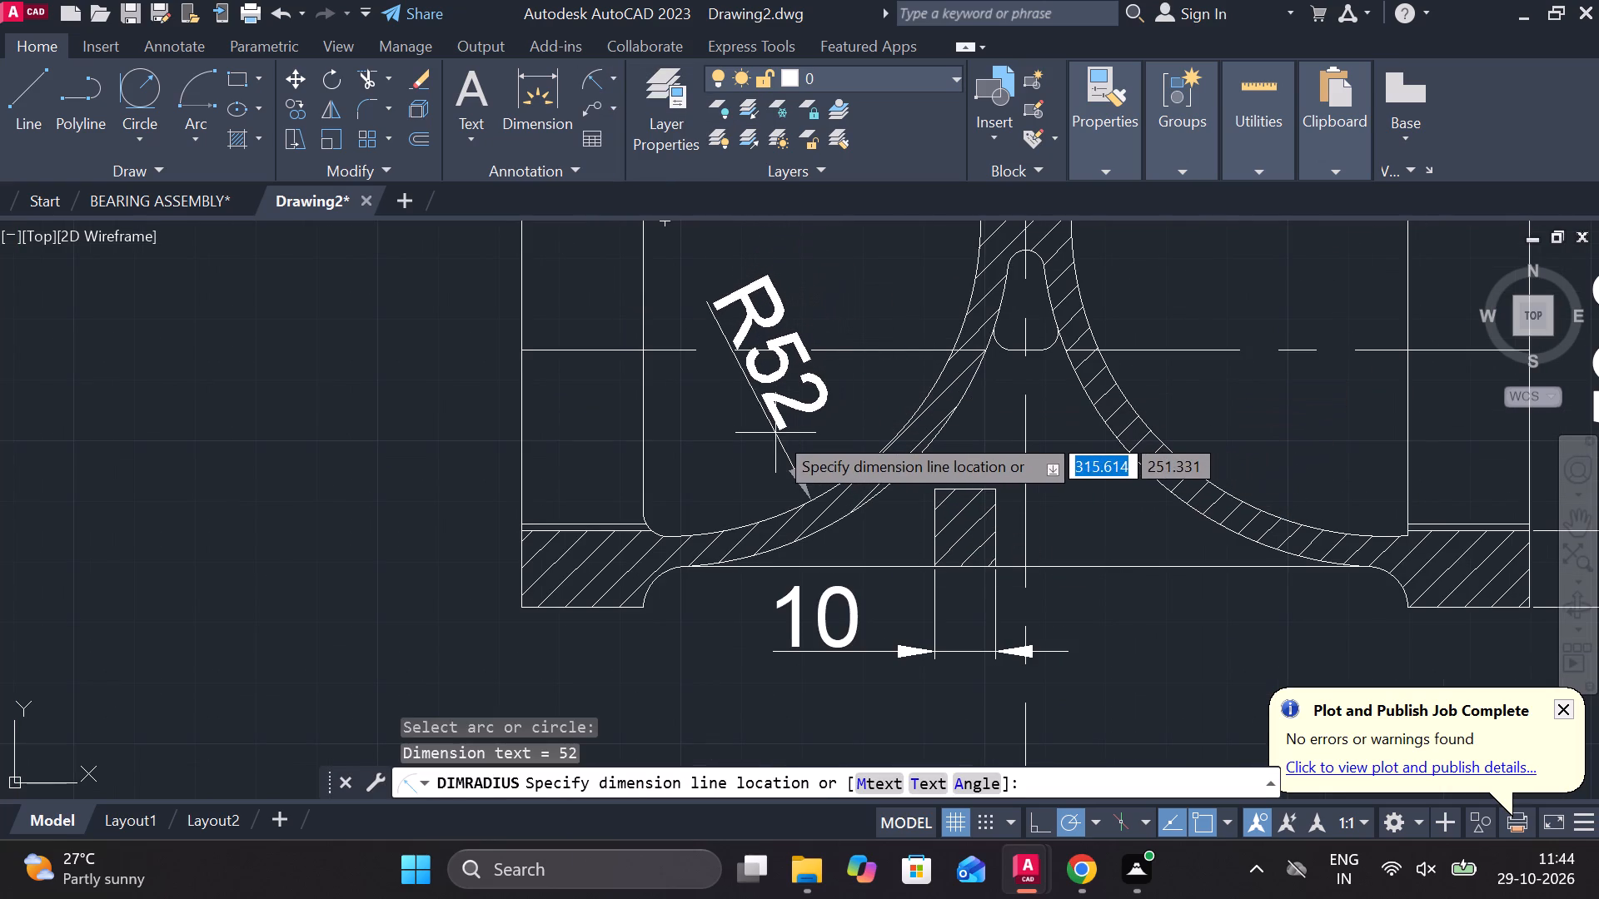
pyautogui.click(795, 444)
# Add a radius dimension to the curved edge of the upper-left hatched area, with its text above the section.
pyautogui.moveTo(823, 393); pyautogui.dragTo(848, 776, button='middle')
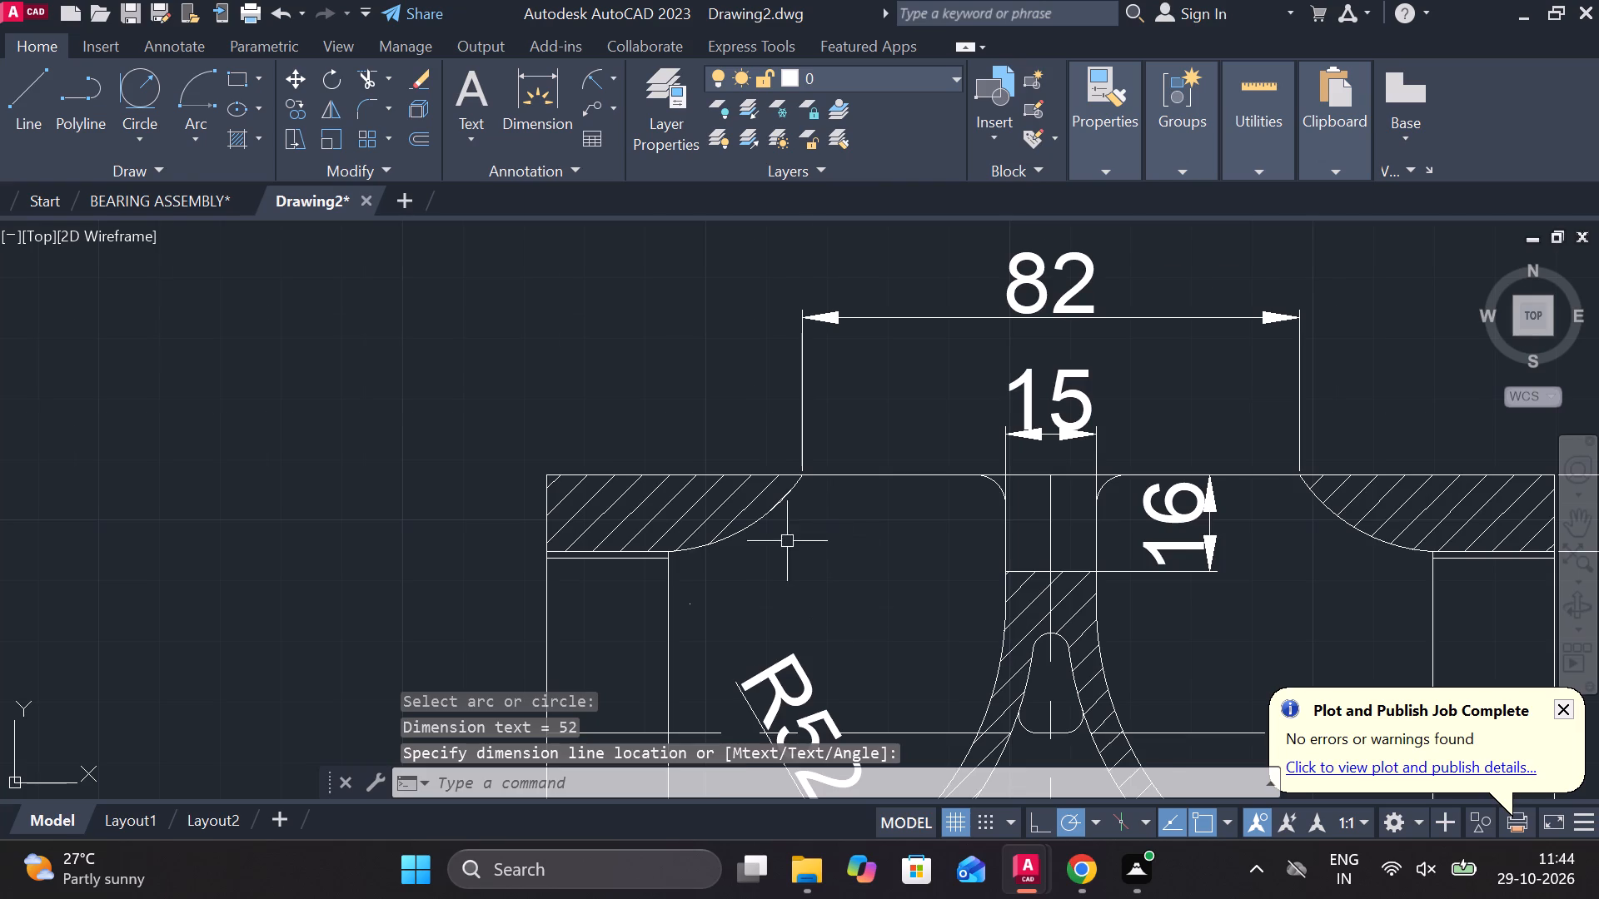
pyautogui.middleClick(787, 541)
pyautogui.scroll(1, 787, 541)
pyautogui.press('space')
pyautogui.click(730, 523)
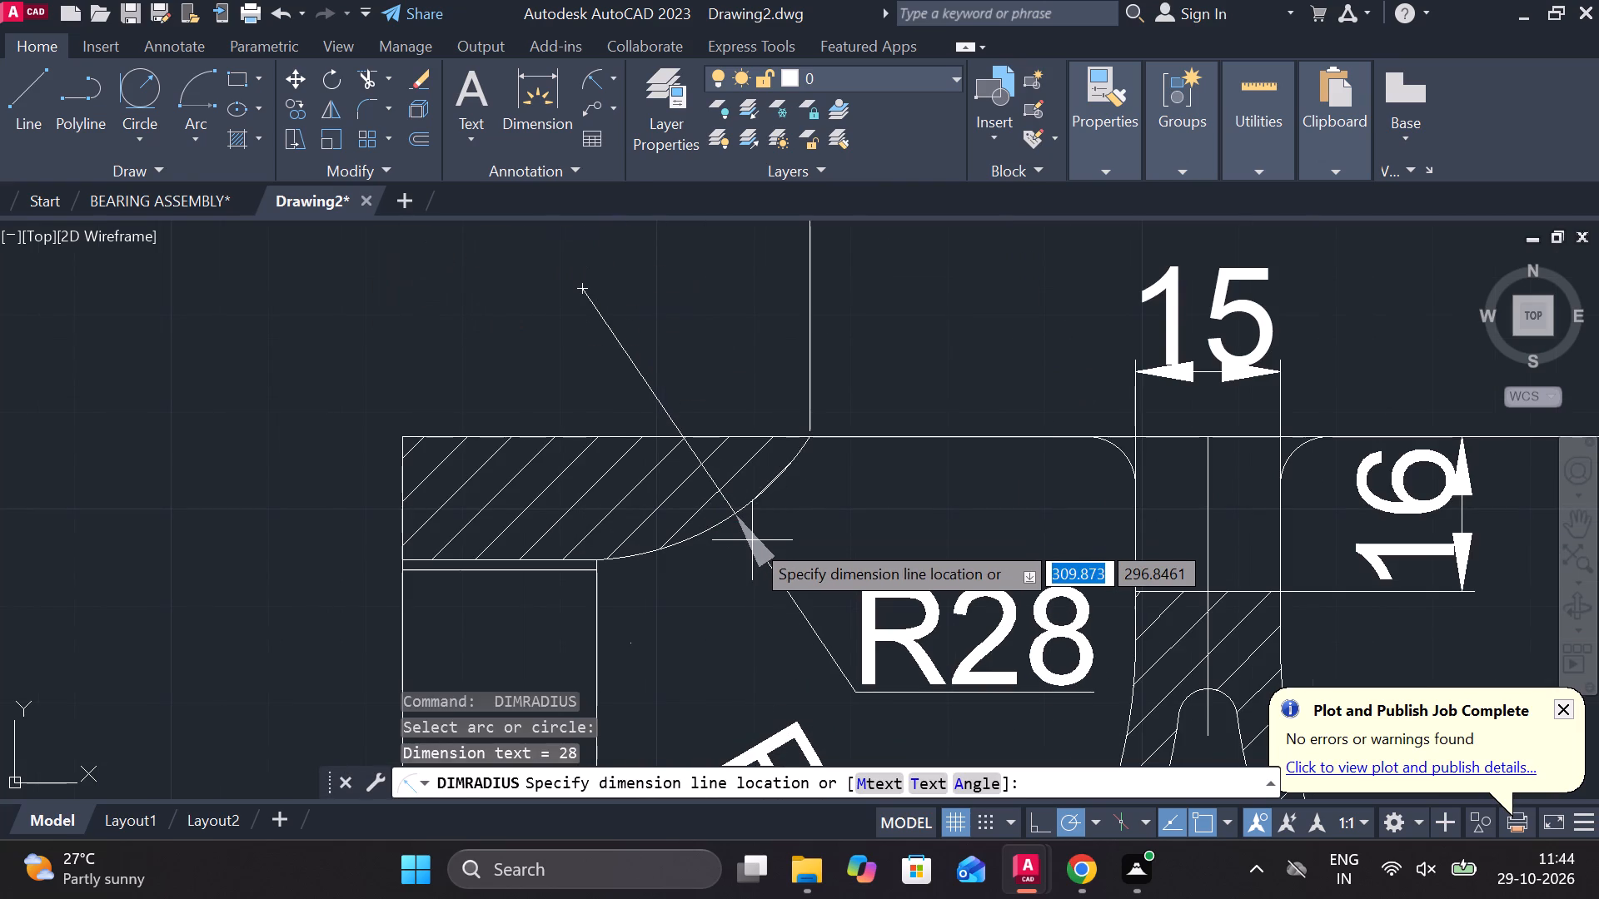
pyautogui.click(728, 529)
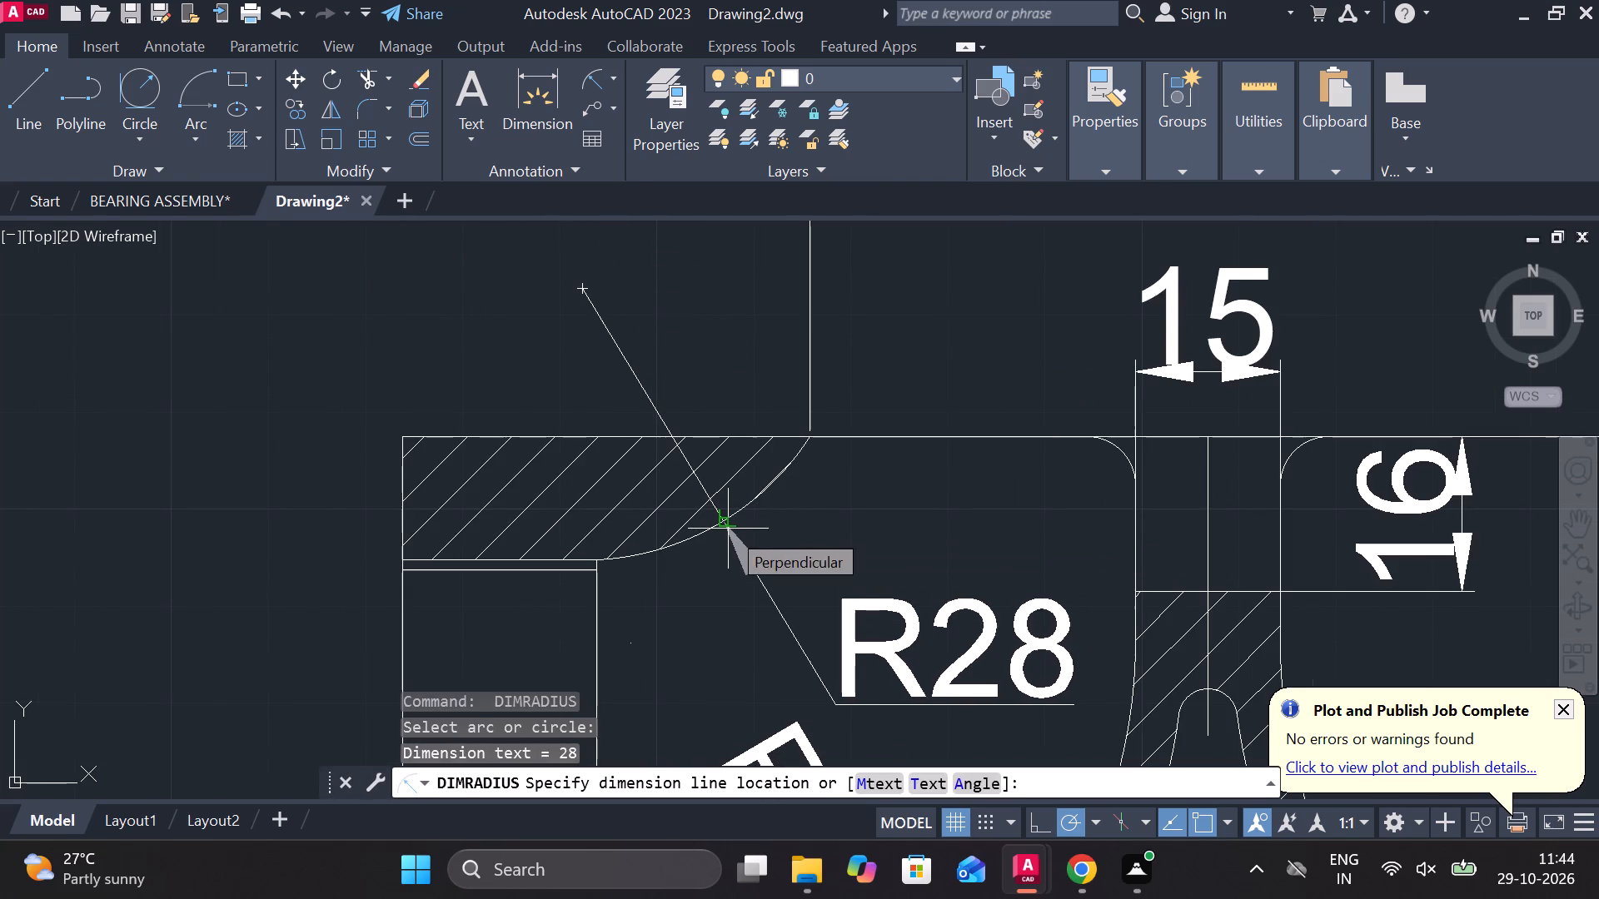
# Add a radius dimension to the small rounded top of the notch in the hatched web, placed to its right.
pyautogui.scroll(-1, 788, 508)
pyautogui.moveTo(833, 547); pyautogui.dragTo(679, 447, button='middle')
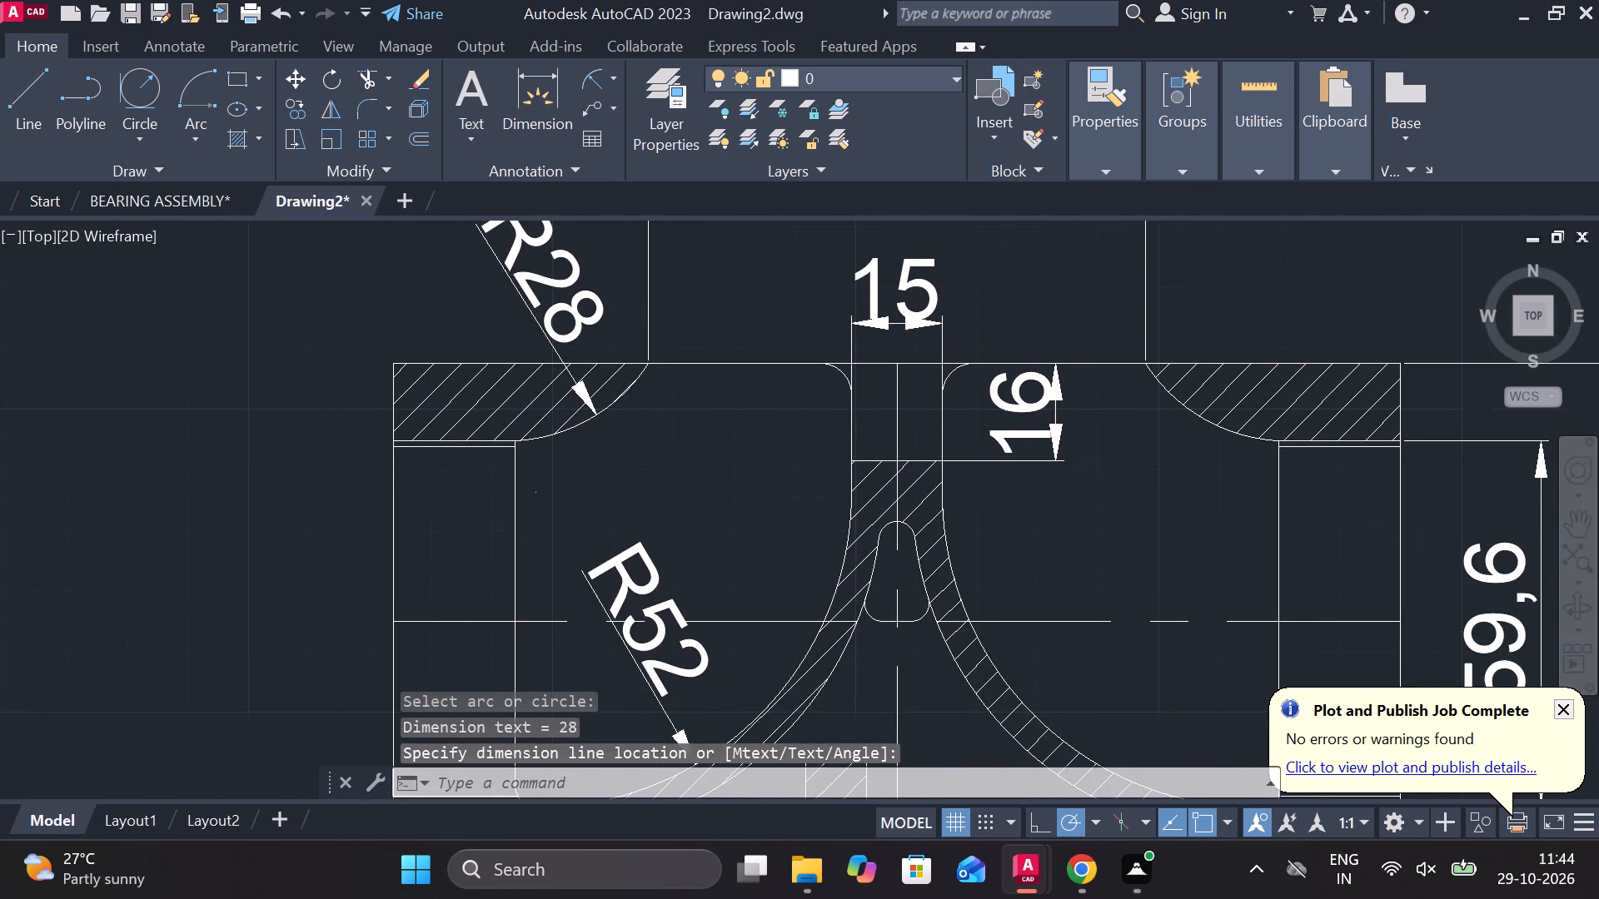
pyautogui.scroll(2, 909, 483)
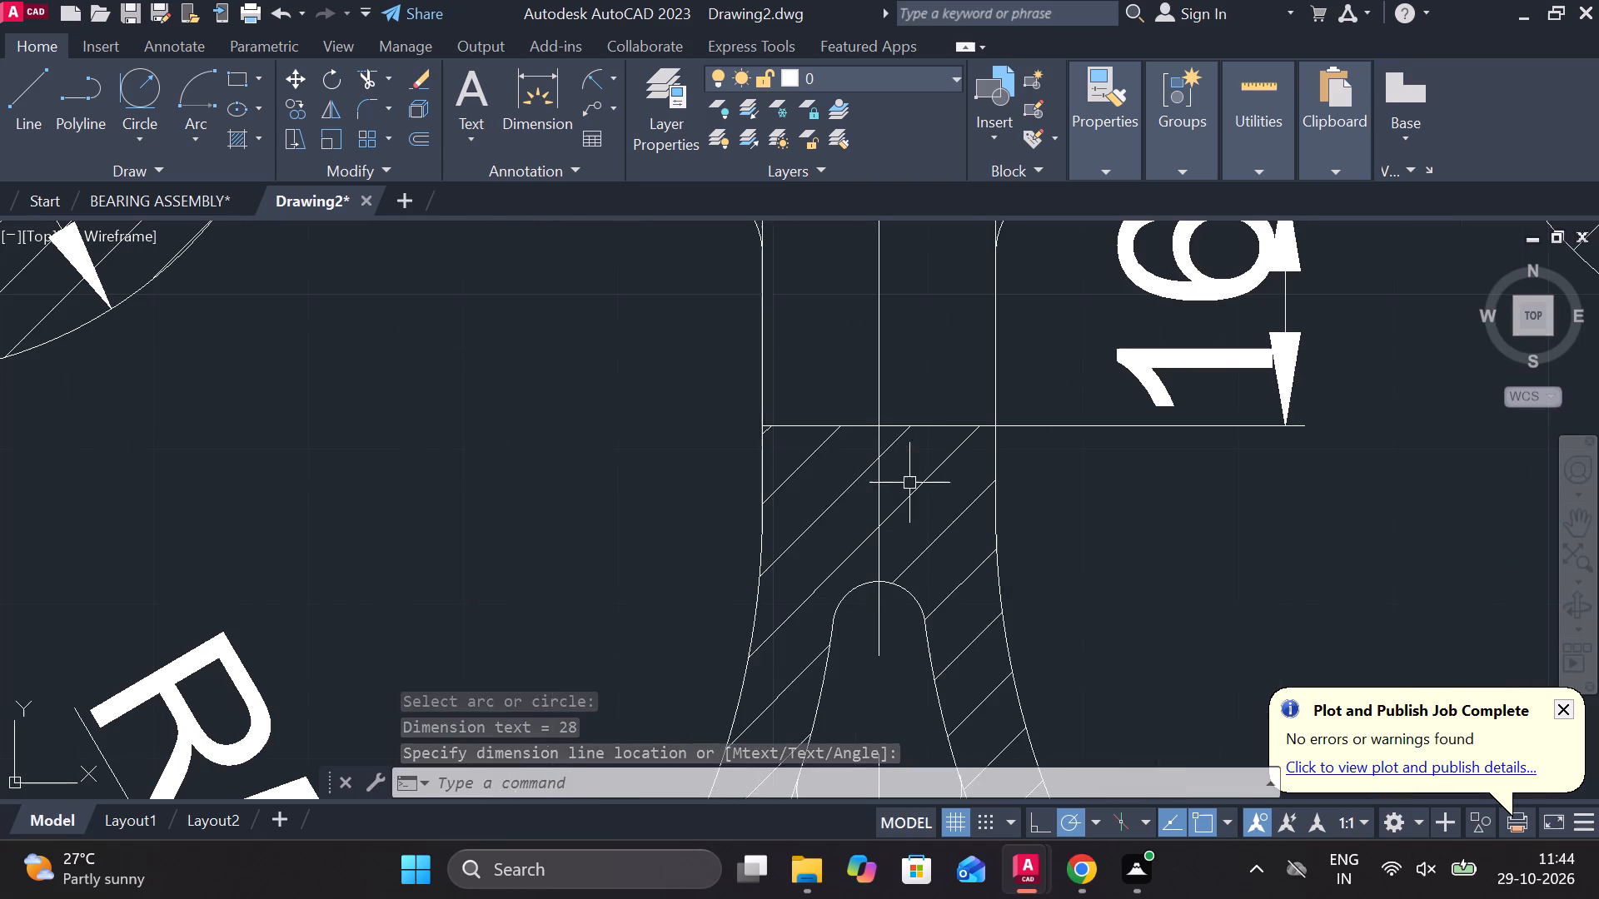
pyautogui.press('space')
pyautogui.click(919, 608)
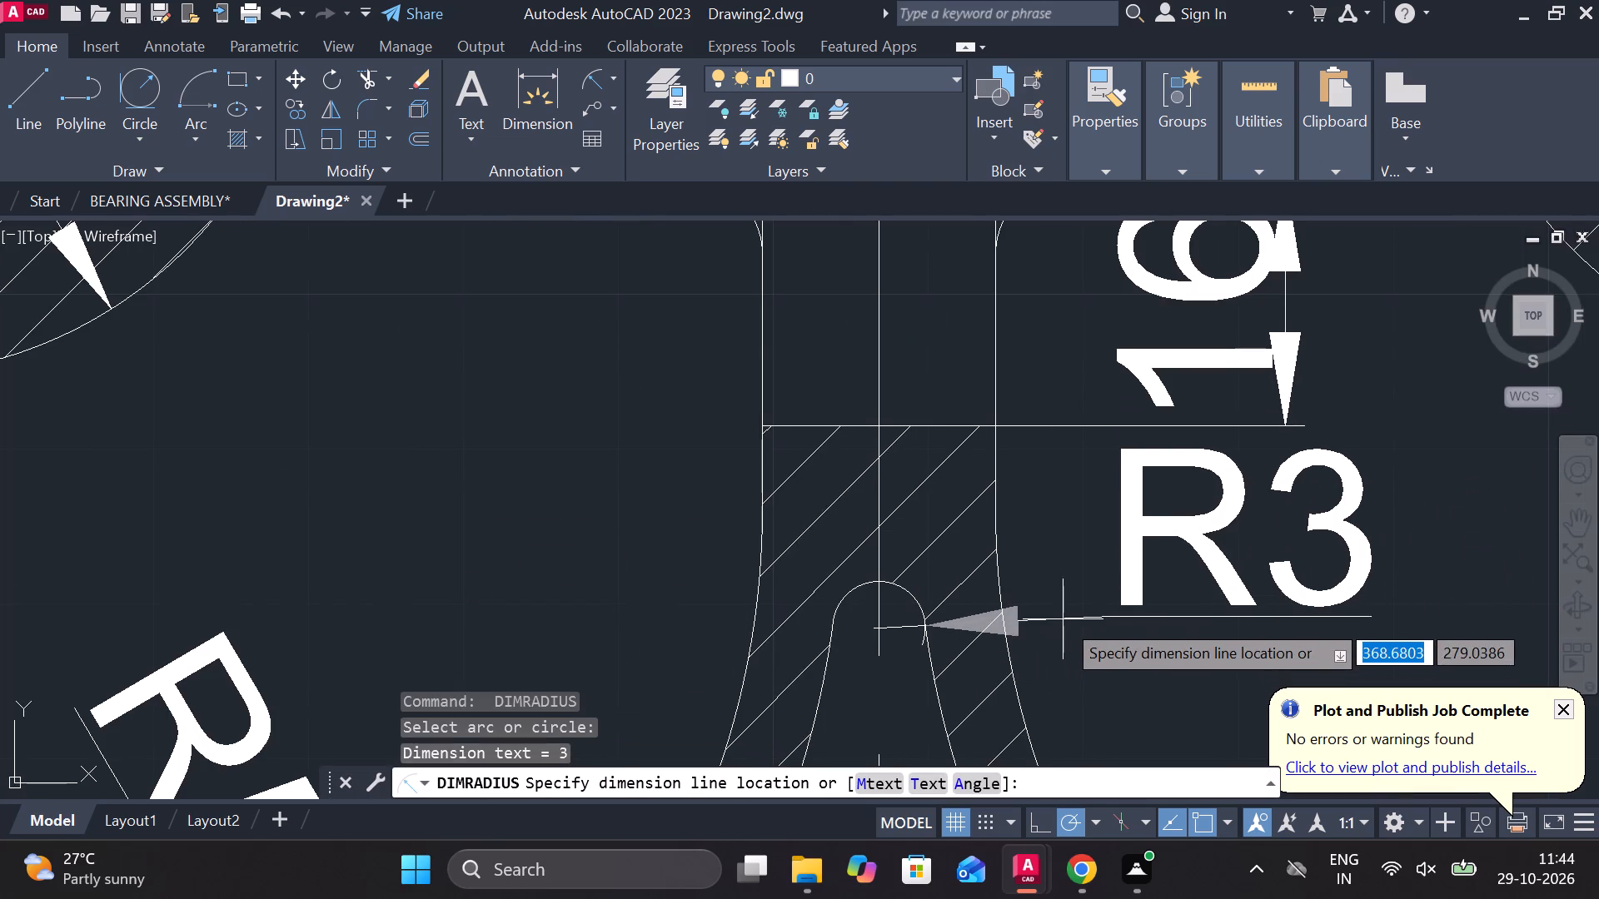
pyautogui.click(1063, 619)
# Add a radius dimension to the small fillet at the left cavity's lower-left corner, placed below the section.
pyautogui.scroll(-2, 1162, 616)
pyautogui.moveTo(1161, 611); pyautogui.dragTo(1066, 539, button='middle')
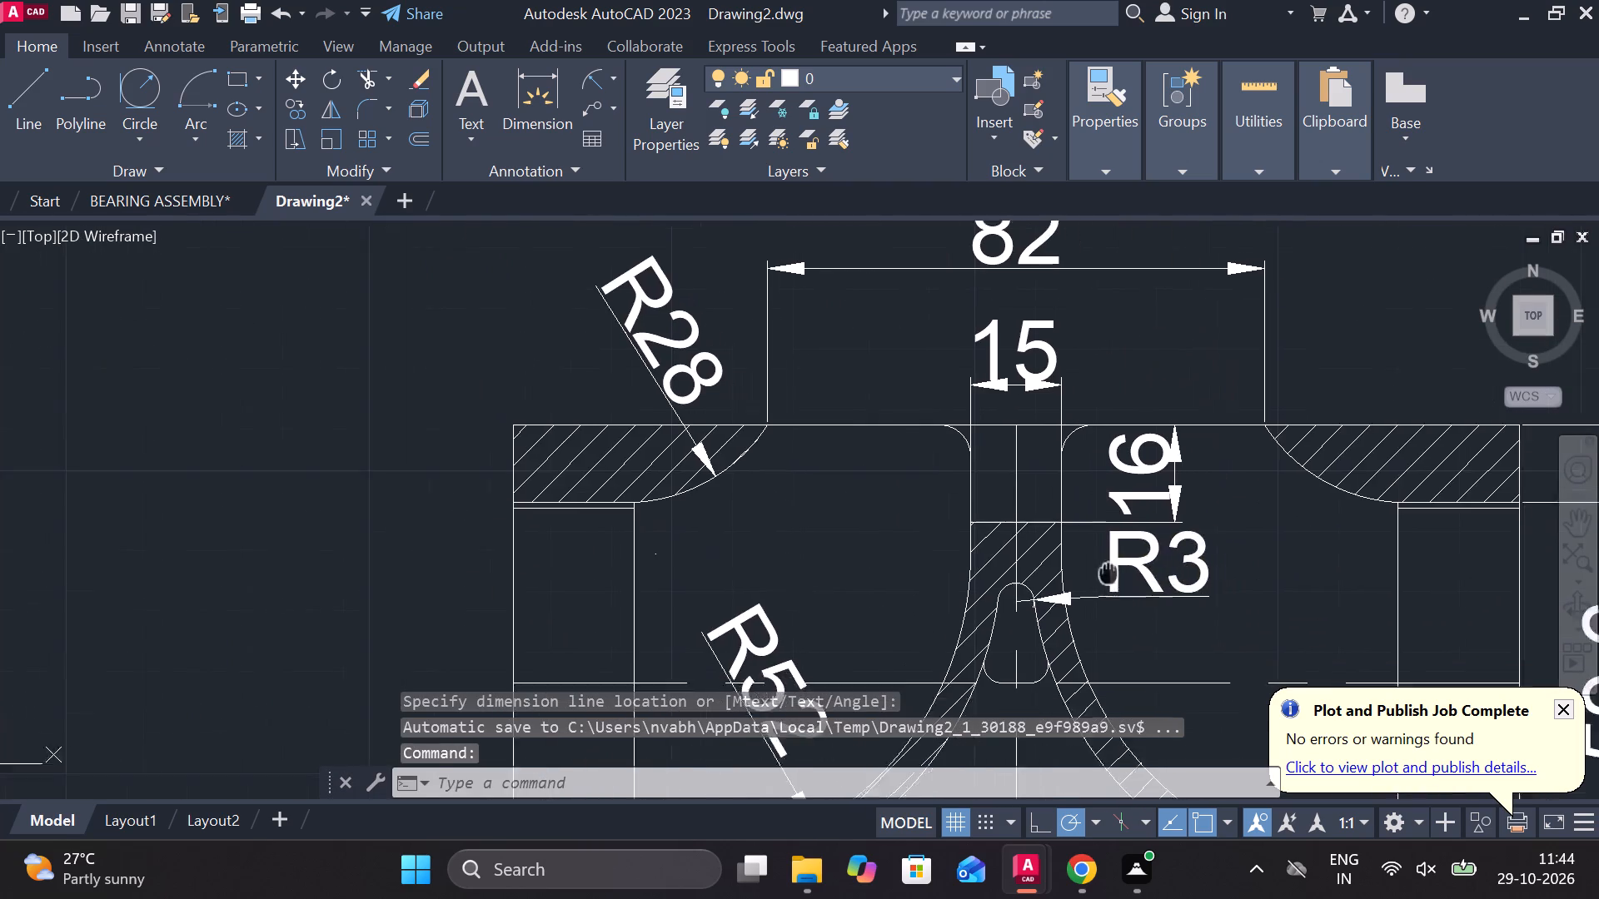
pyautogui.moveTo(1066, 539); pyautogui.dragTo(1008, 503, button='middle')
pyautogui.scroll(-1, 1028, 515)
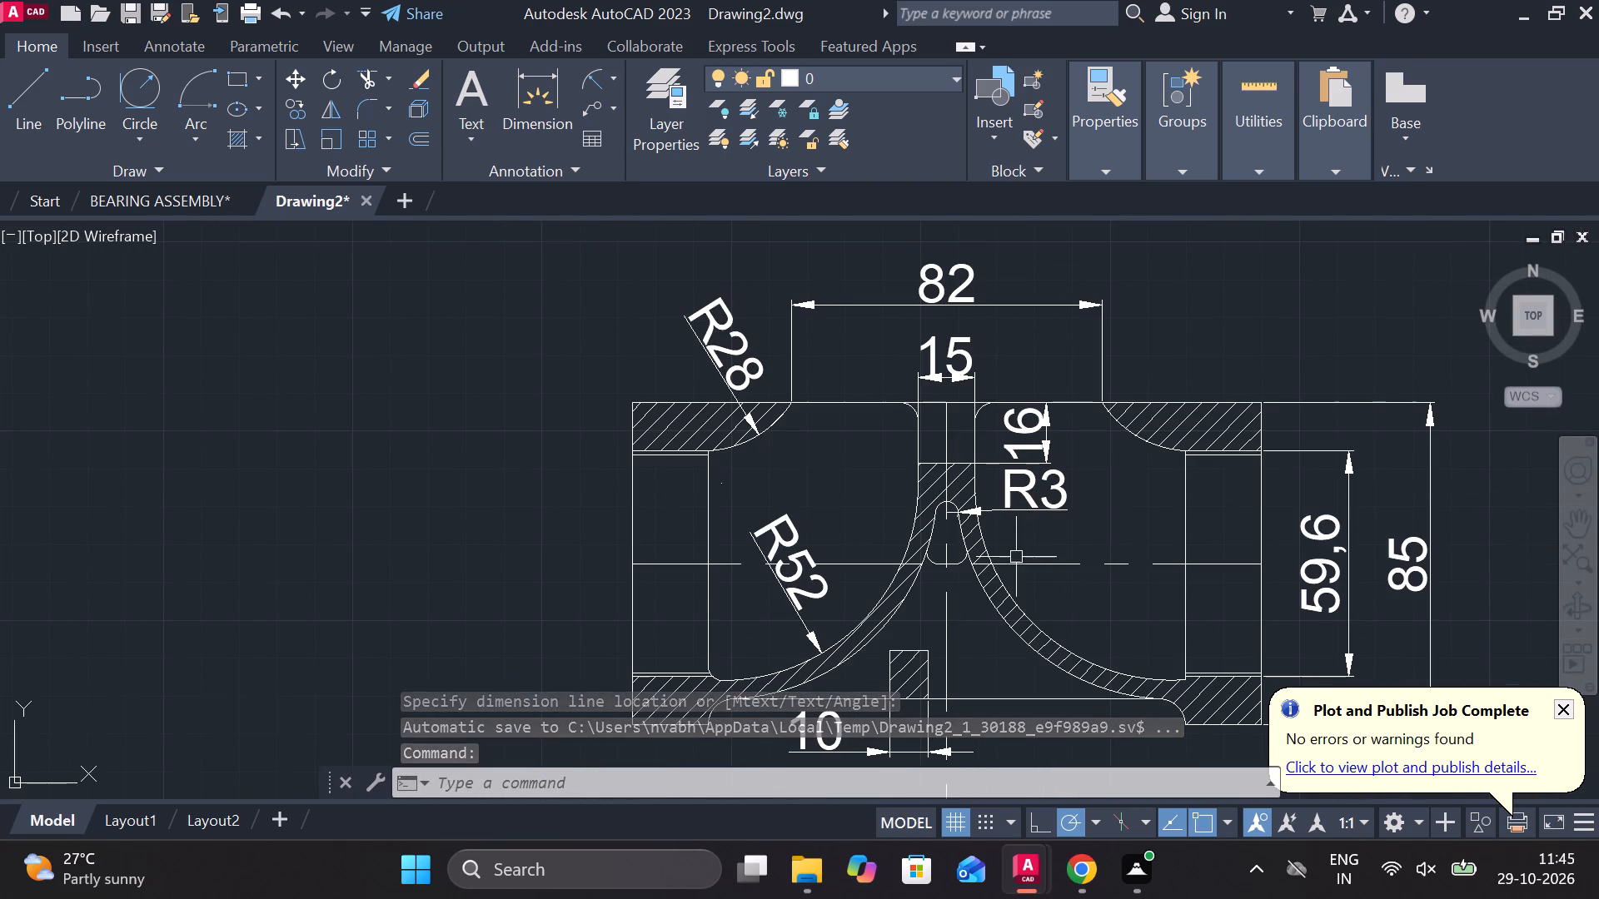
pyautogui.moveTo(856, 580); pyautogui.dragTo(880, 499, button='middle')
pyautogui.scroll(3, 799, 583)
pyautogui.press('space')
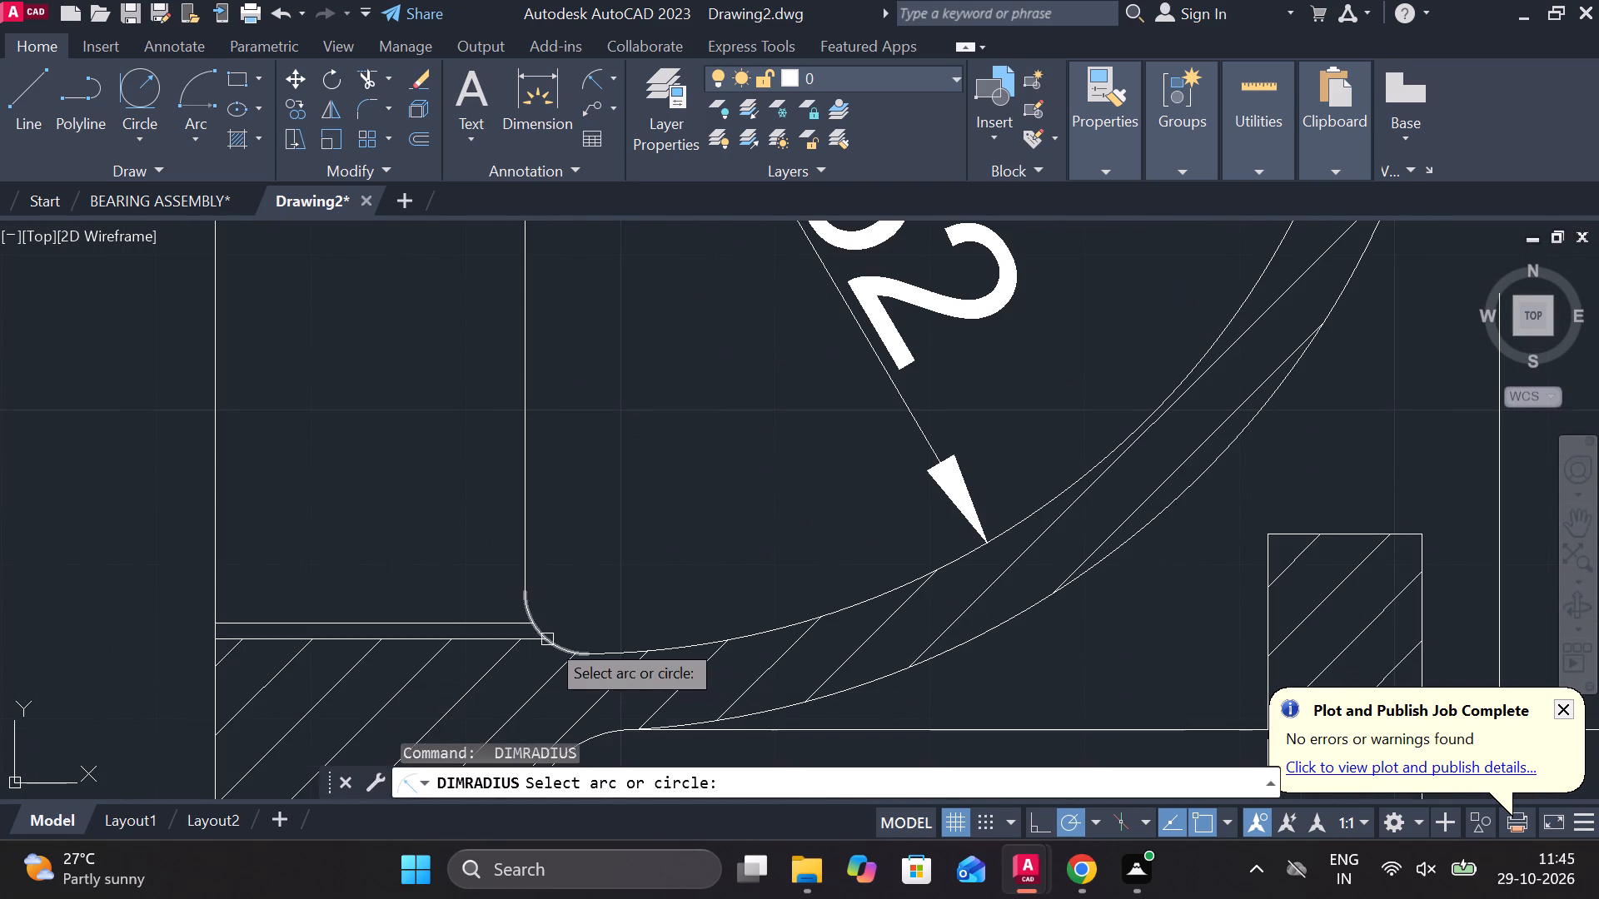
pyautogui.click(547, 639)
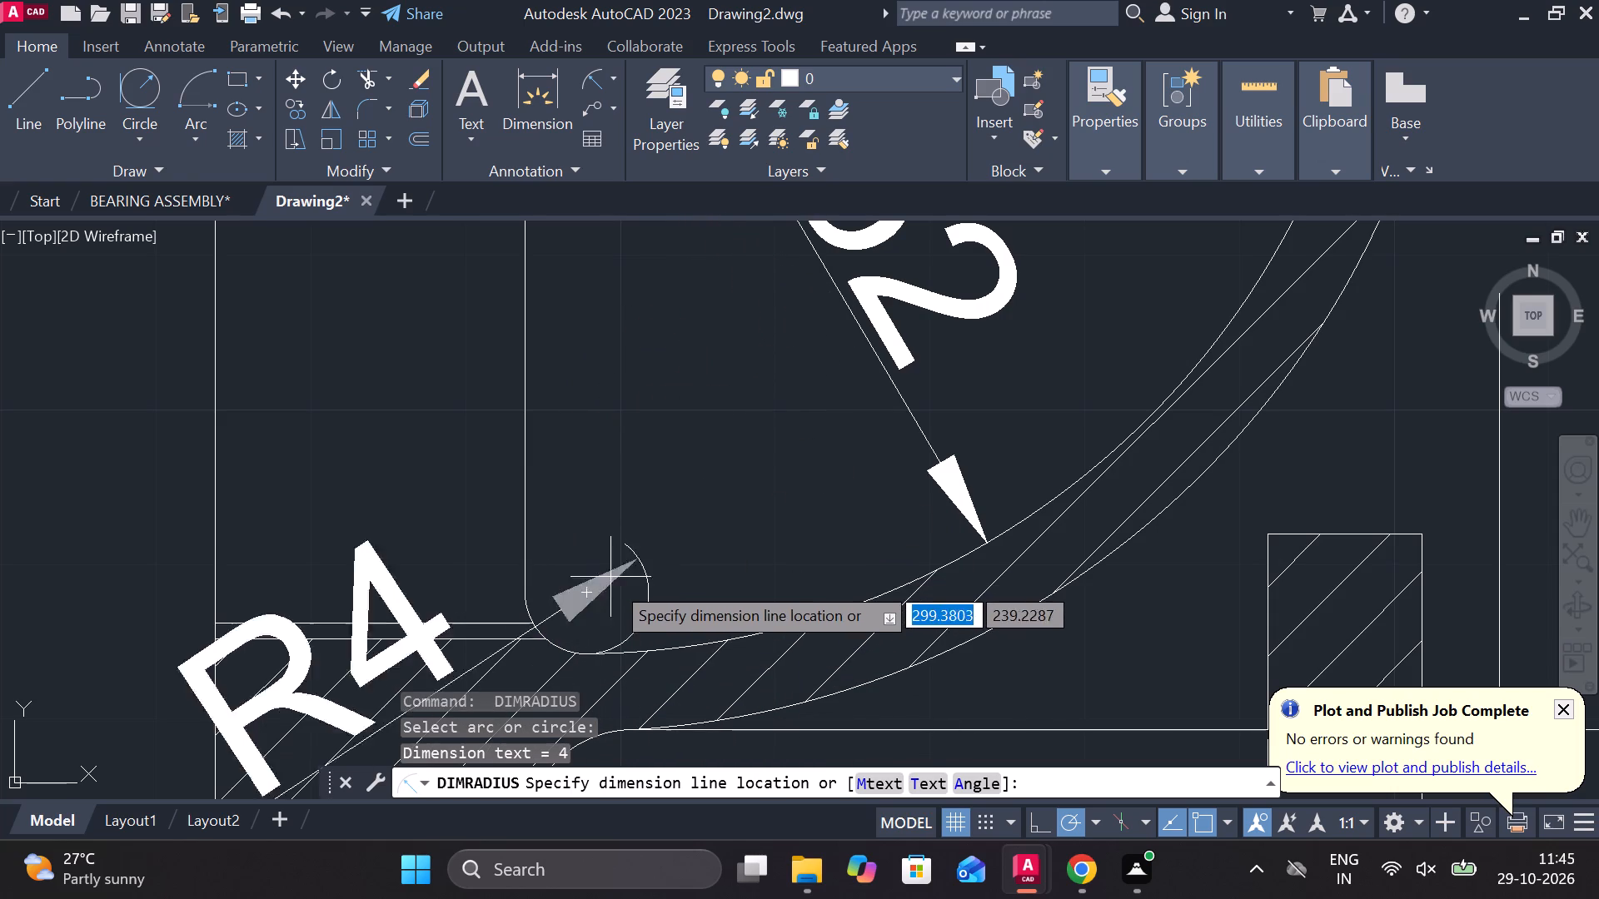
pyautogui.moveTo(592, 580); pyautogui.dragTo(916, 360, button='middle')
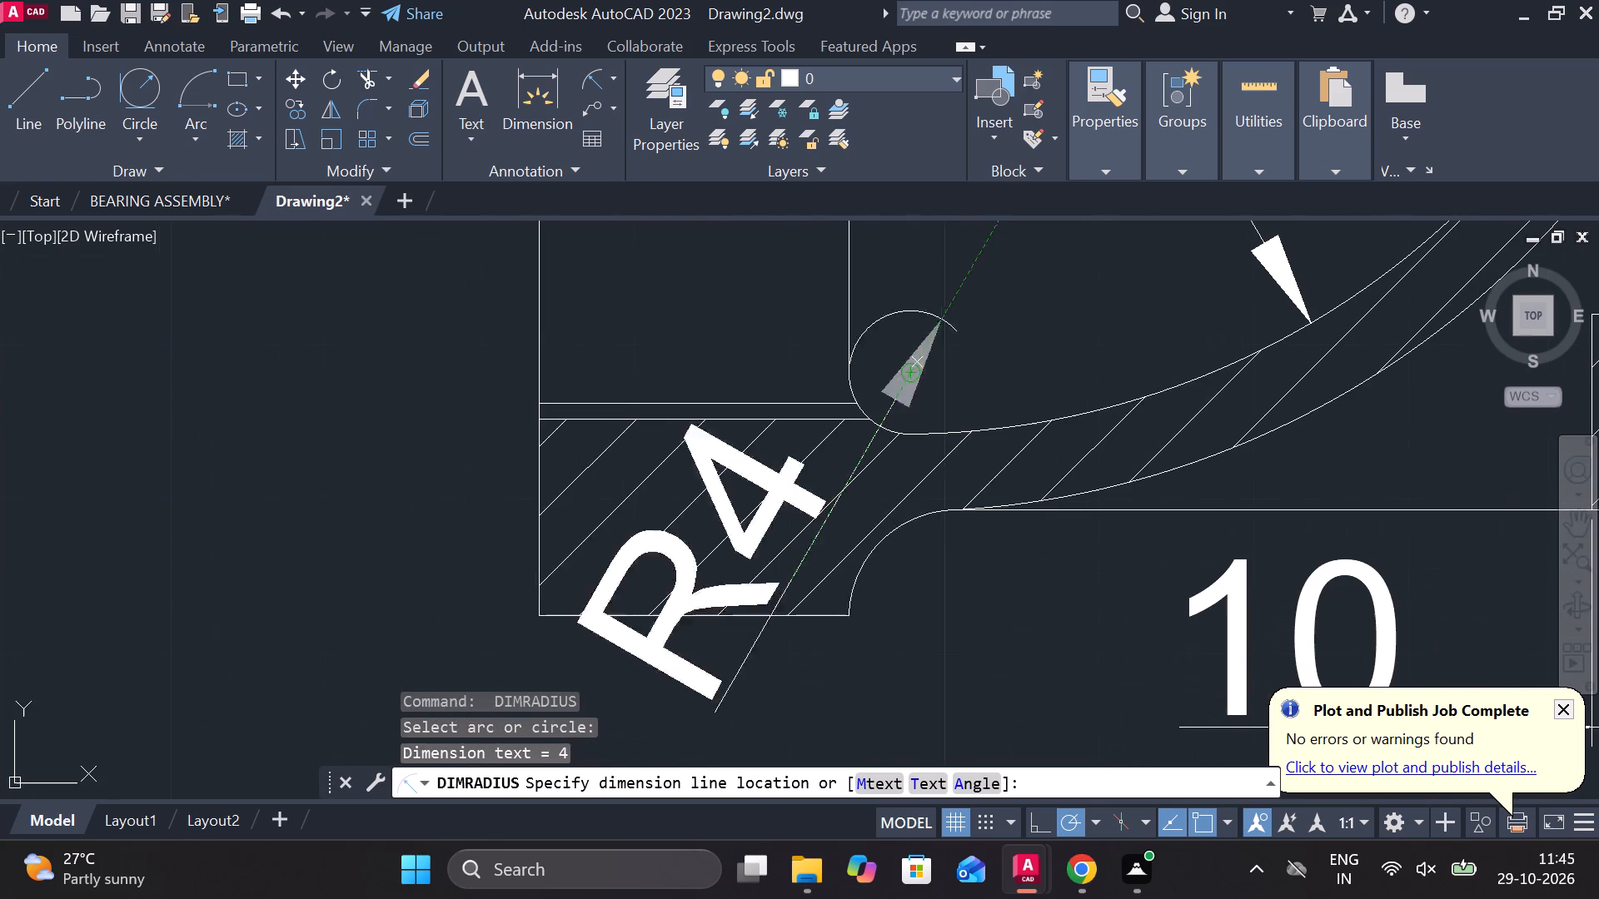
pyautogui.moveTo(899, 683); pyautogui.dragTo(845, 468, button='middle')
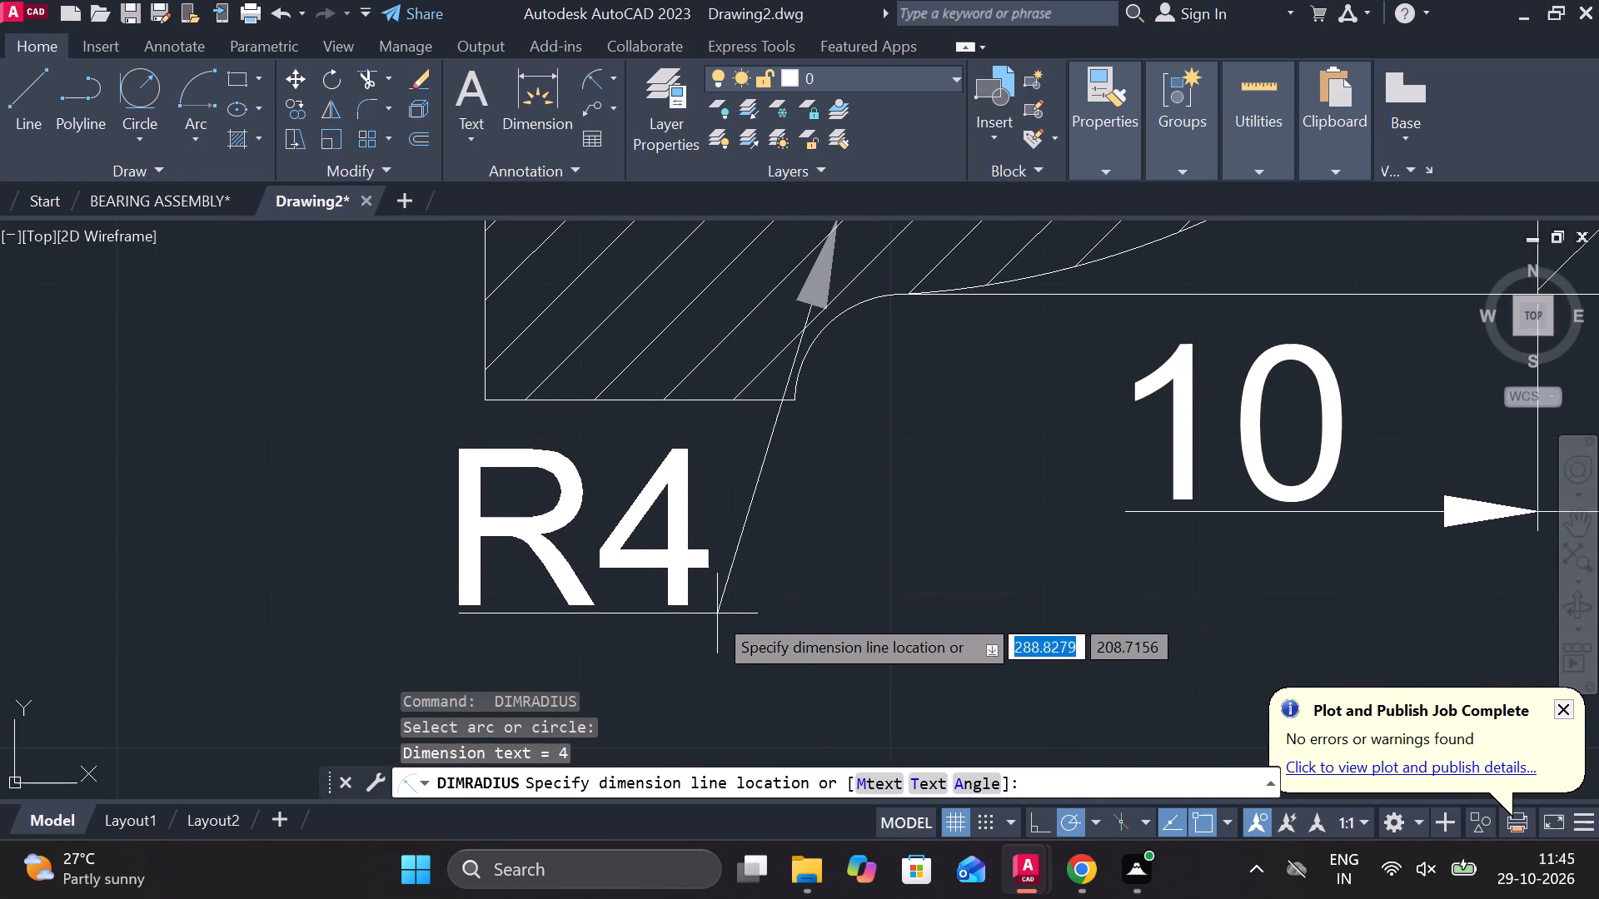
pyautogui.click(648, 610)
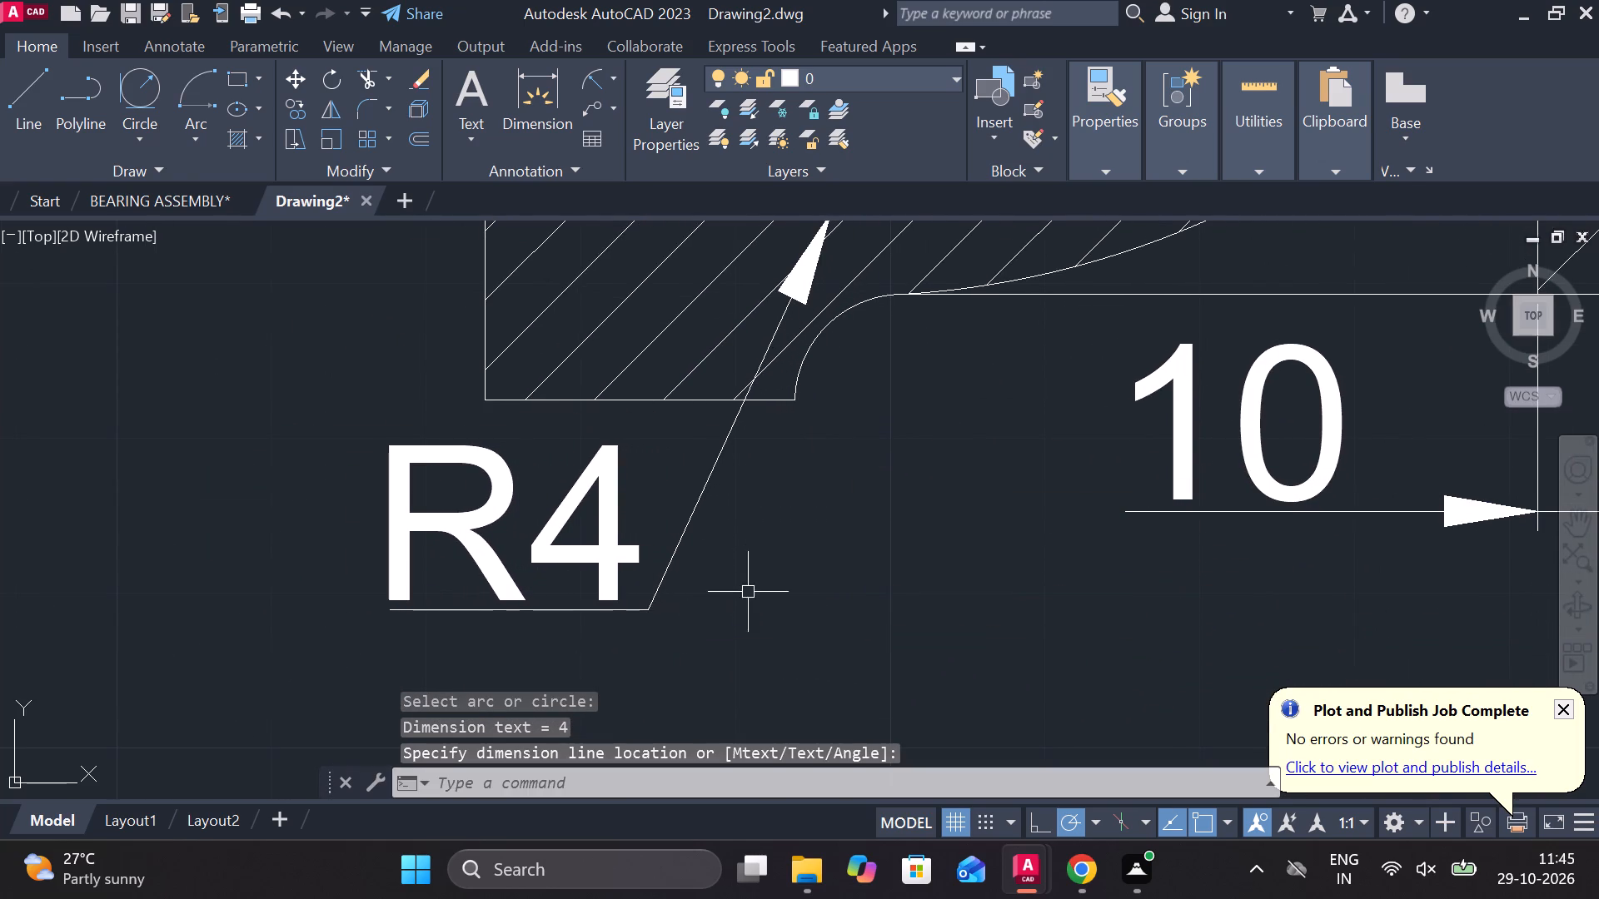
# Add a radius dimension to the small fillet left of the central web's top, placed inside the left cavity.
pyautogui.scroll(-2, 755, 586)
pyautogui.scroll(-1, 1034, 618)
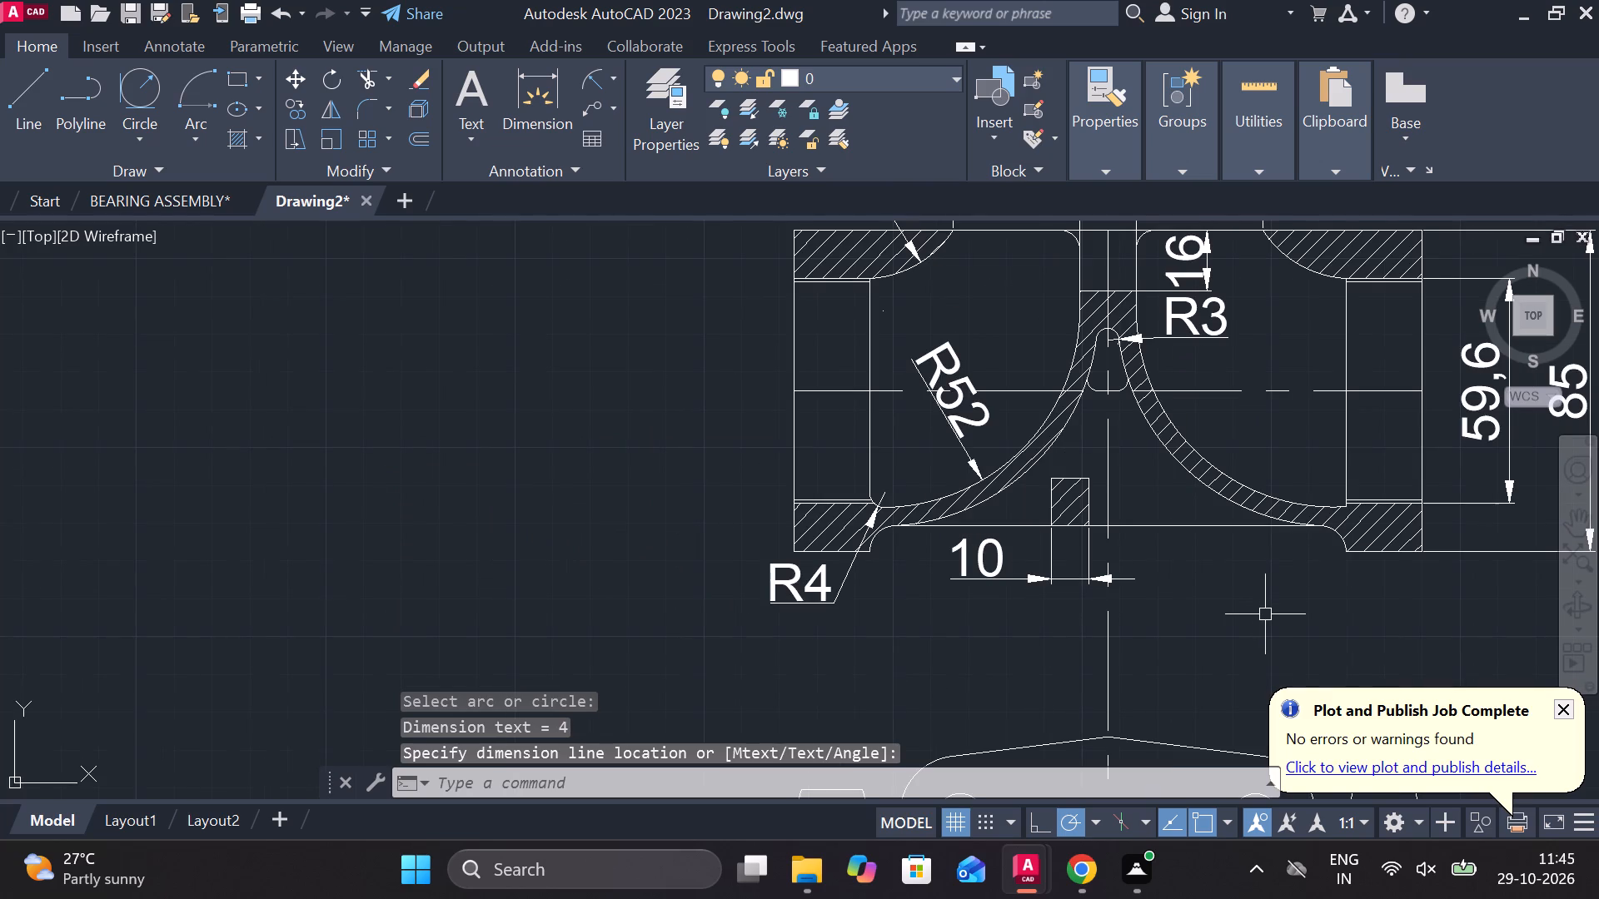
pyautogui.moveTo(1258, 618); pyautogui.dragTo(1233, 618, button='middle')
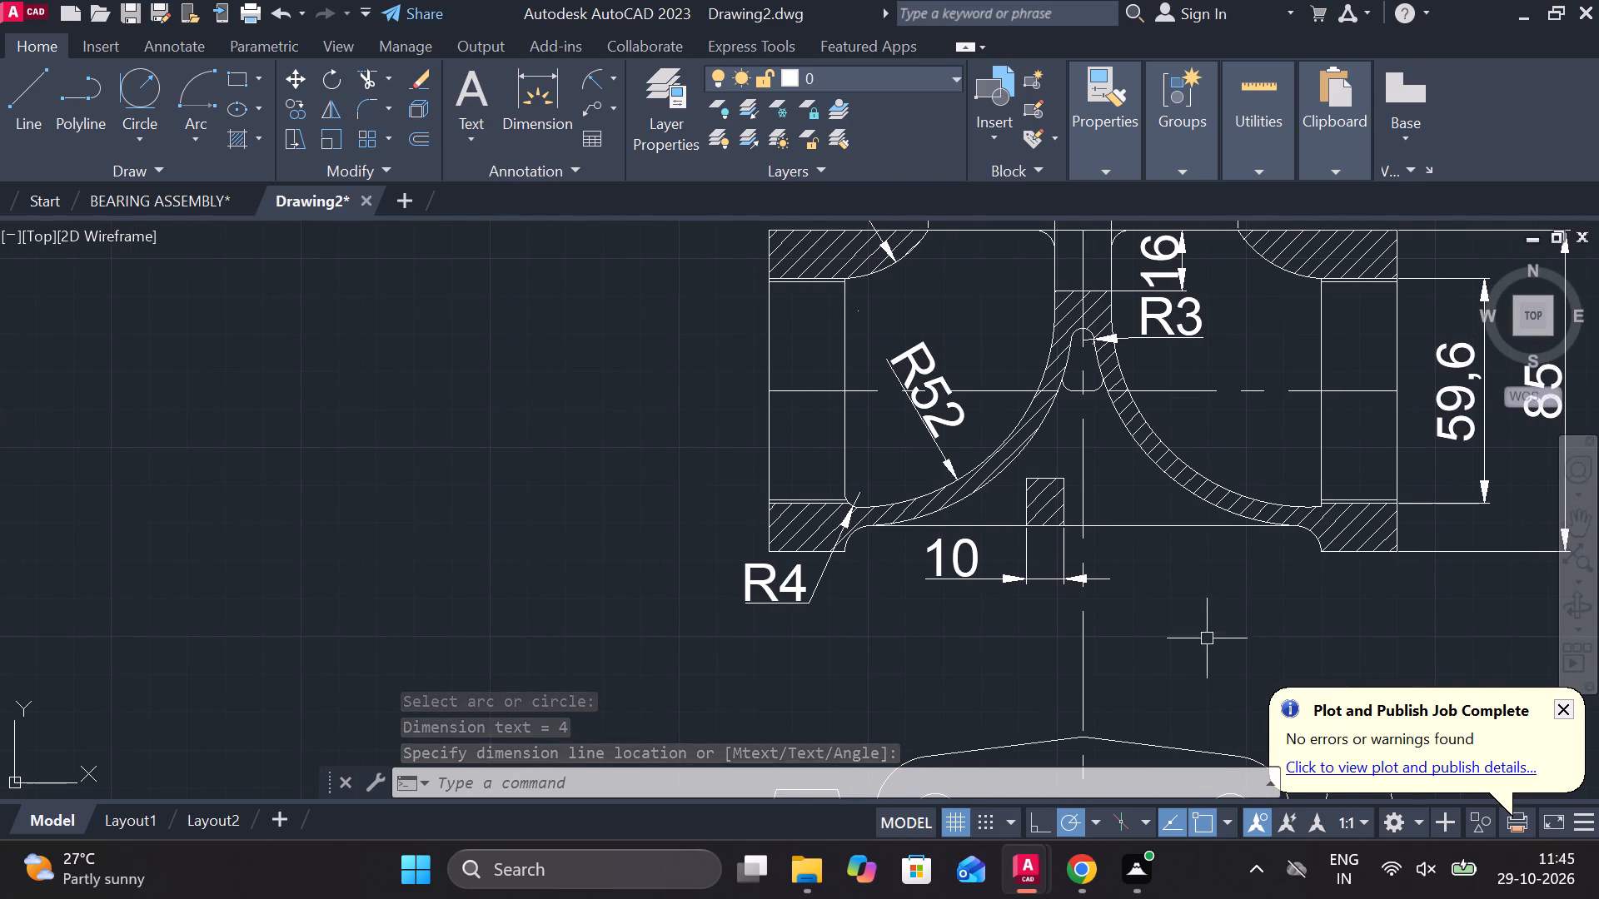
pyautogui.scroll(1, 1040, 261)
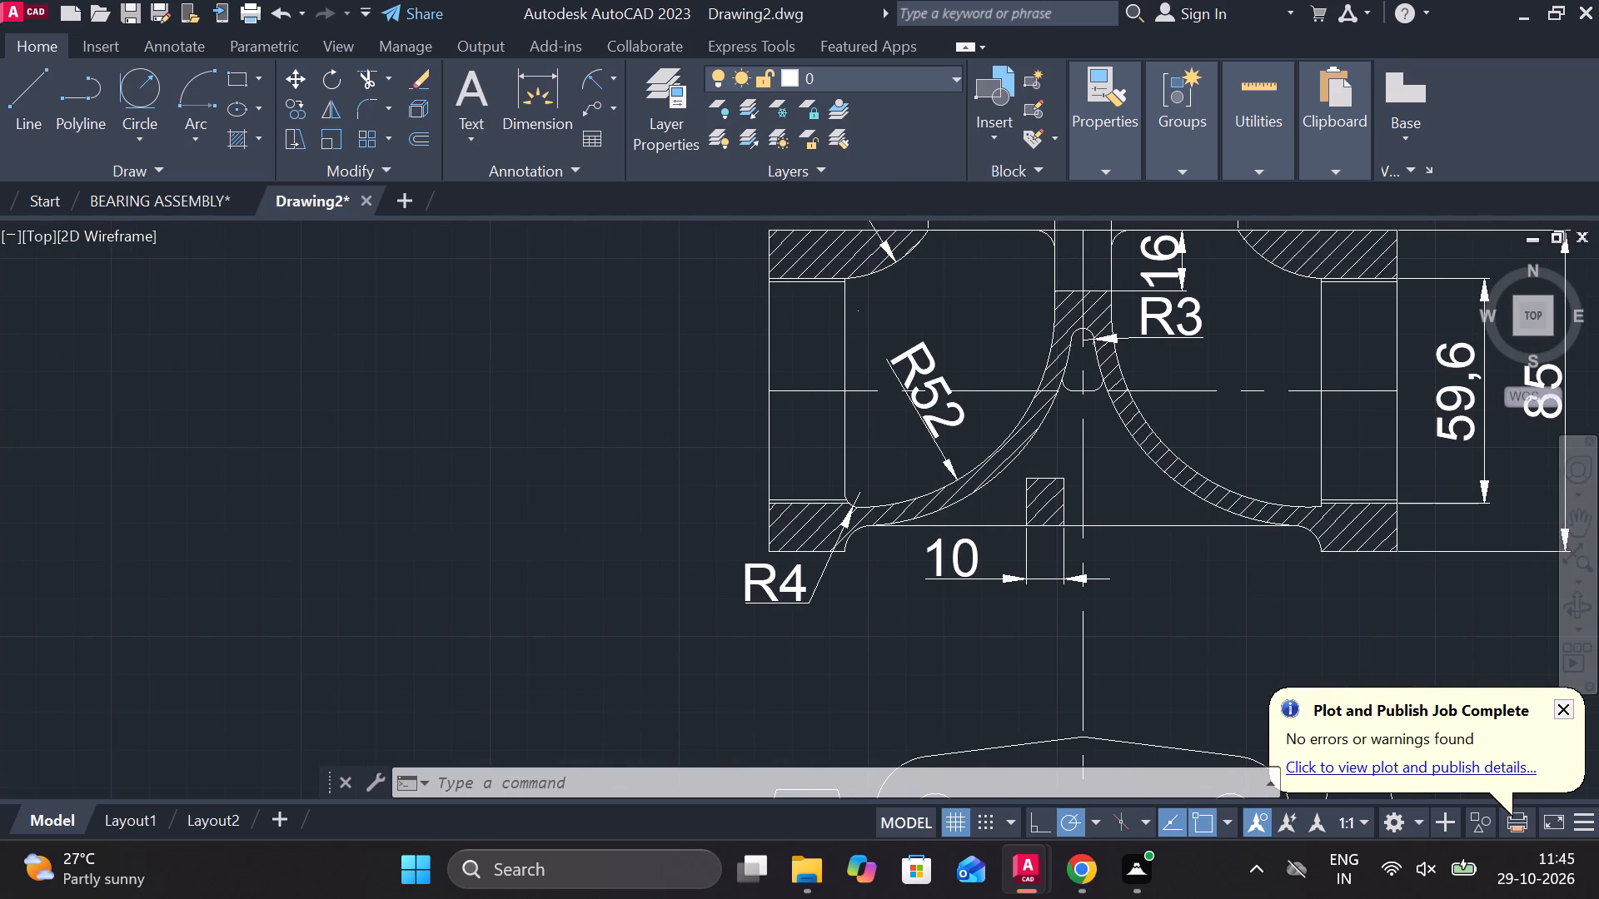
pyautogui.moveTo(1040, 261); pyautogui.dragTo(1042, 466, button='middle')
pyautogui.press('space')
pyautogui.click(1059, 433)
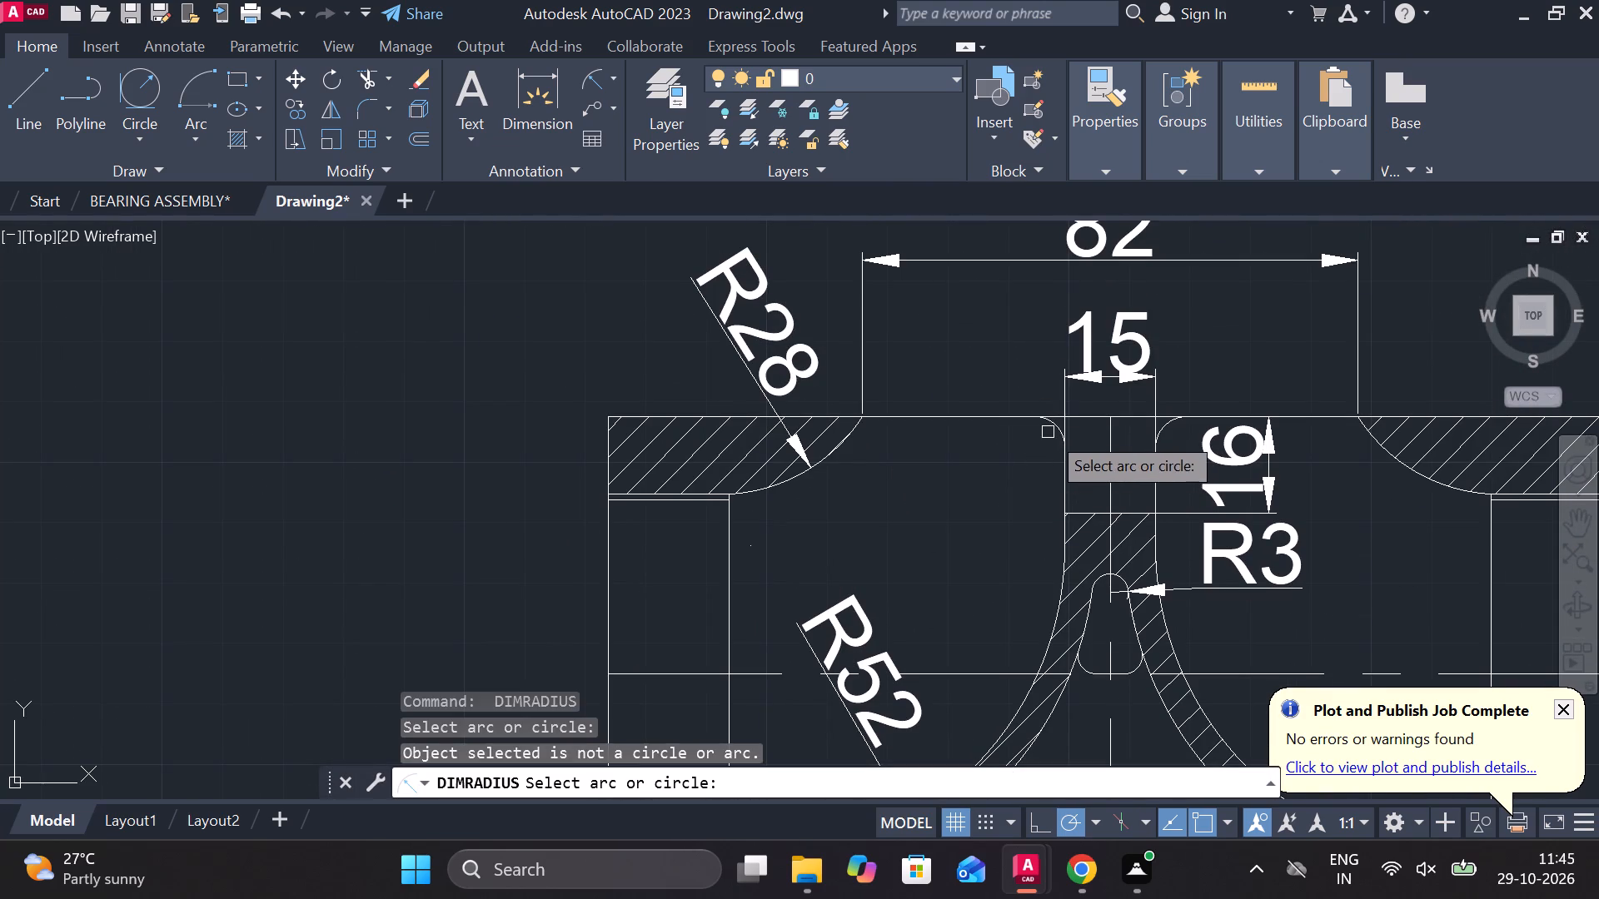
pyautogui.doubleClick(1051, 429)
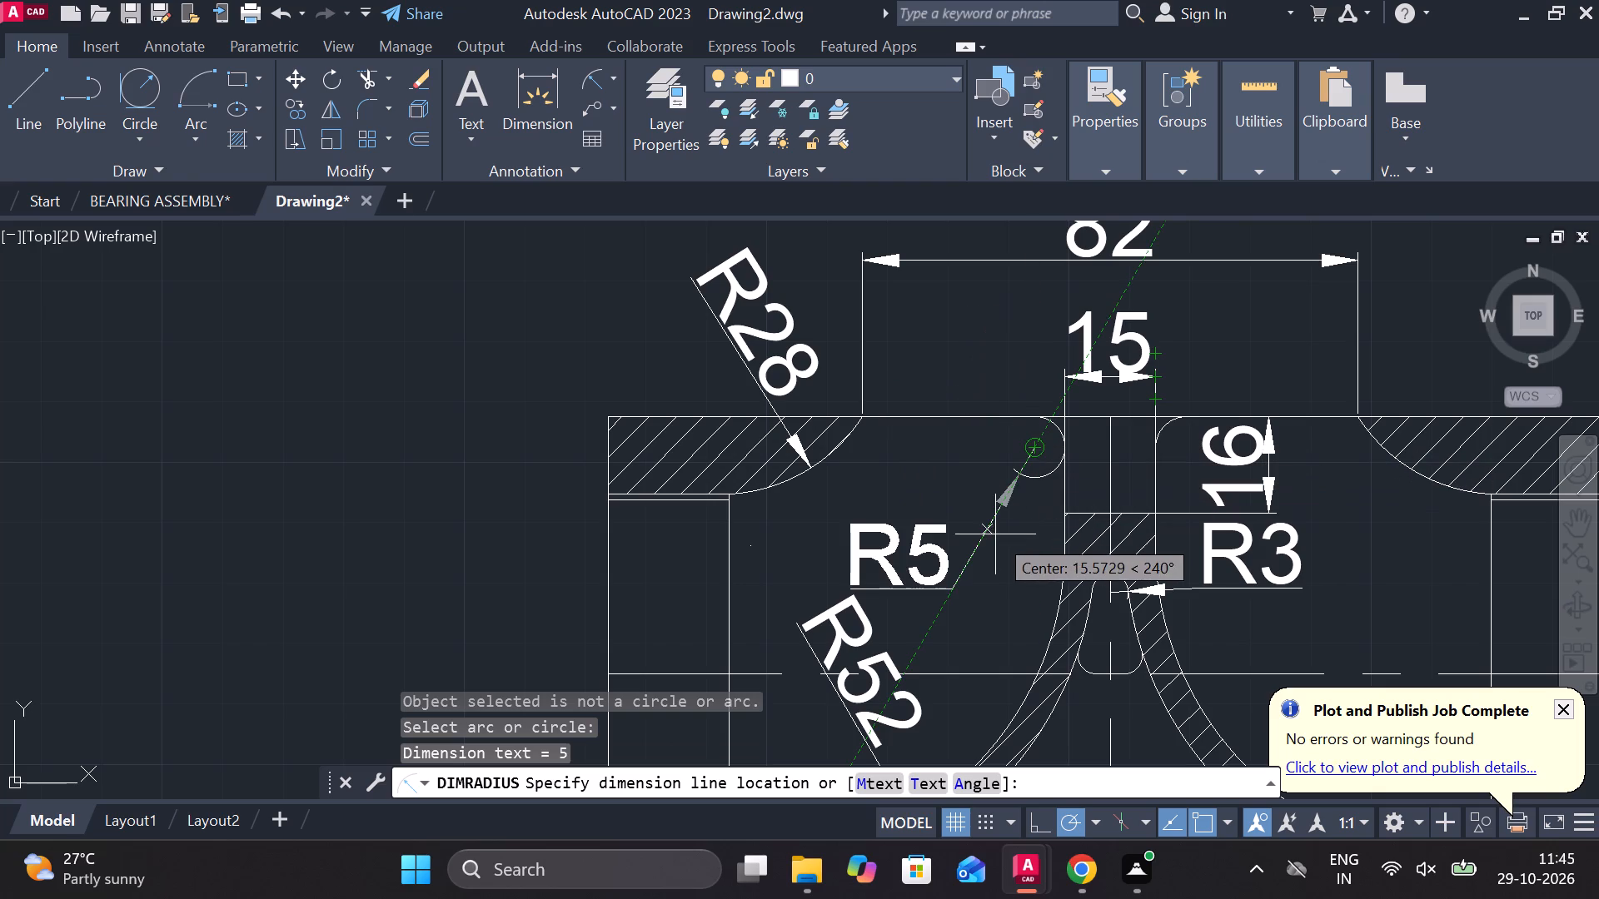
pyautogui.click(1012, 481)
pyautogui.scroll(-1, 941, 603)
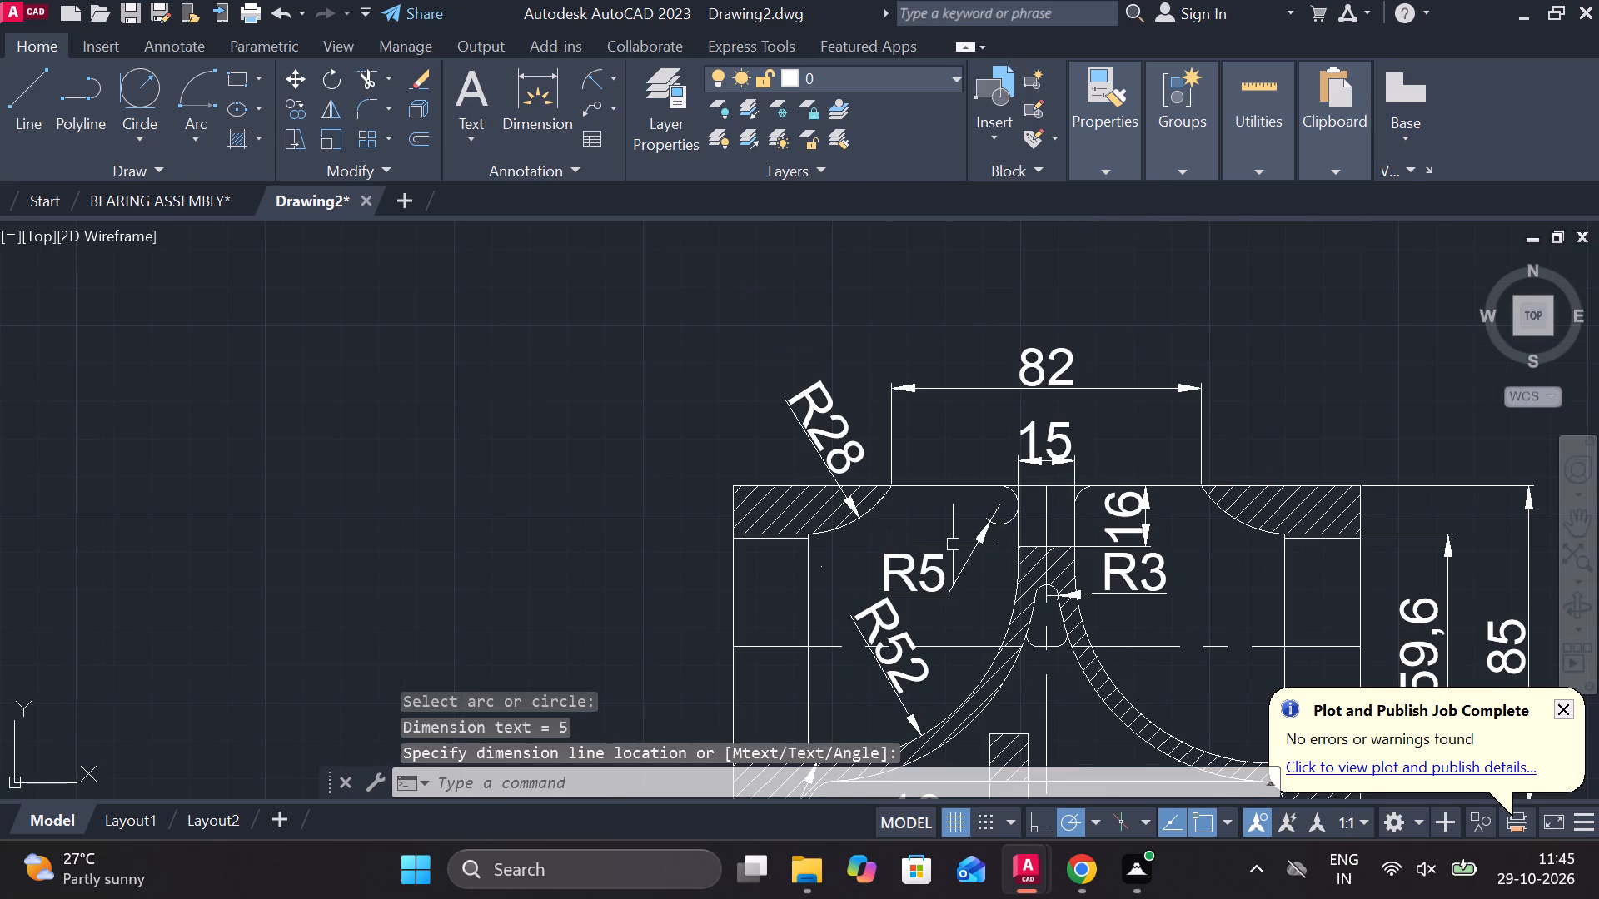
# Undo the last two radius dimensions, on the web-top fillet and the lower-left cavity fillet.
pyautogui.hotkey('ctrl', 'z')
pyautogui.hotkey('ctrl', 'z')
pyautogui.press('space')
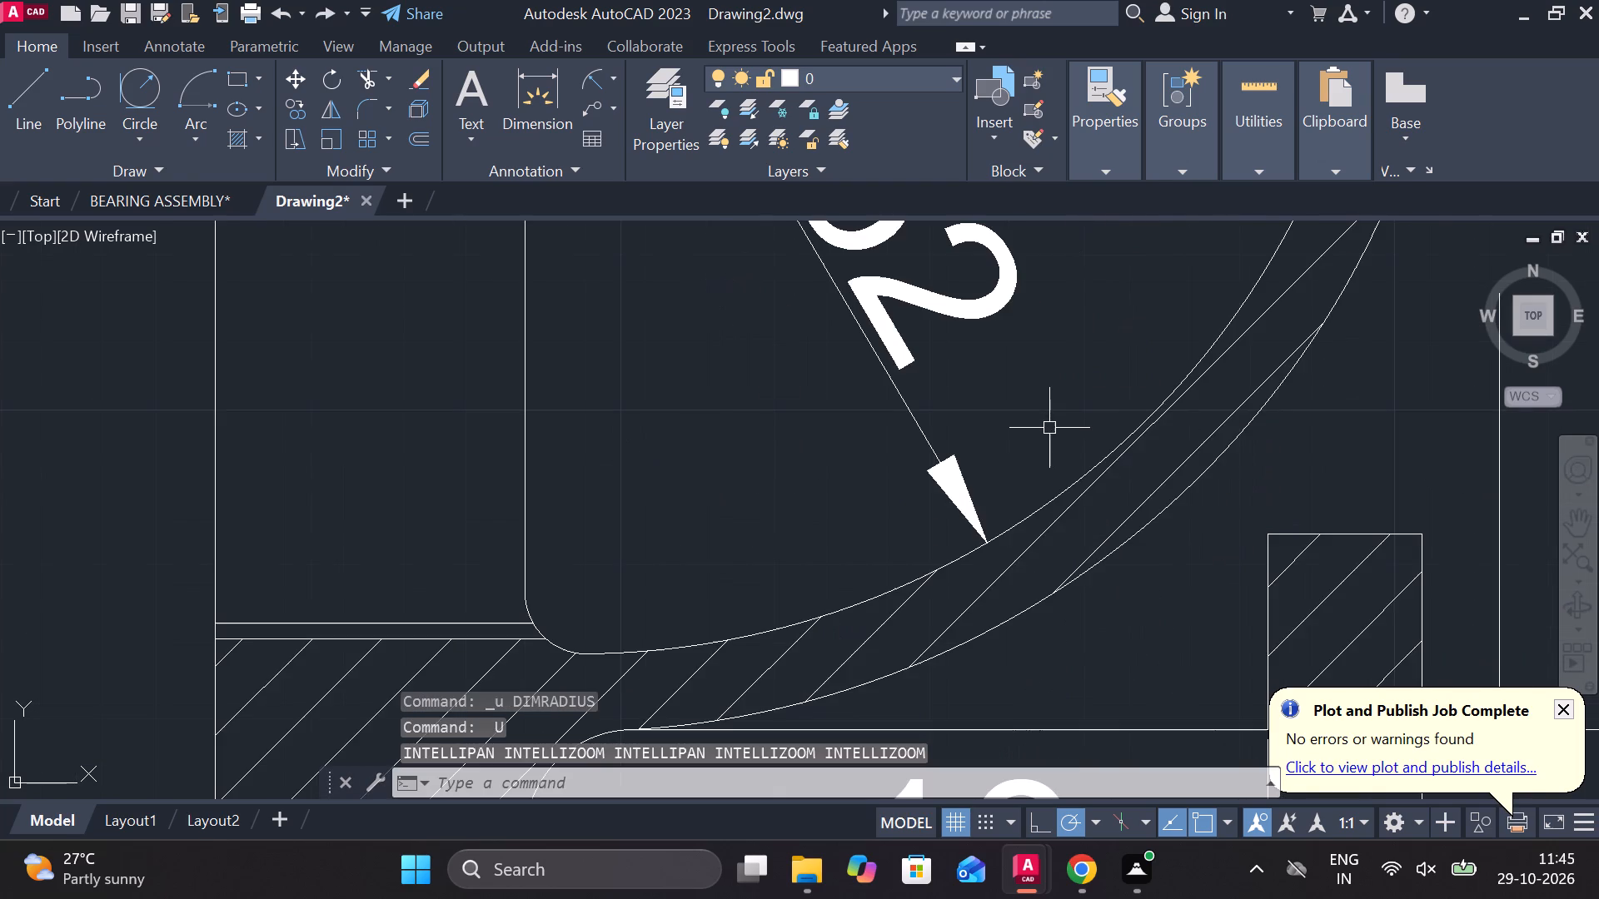
# Add a radius dimension to the small fillet at the left cavity's lower-left corner, placed up and right inside the cavity.
pyautogui.scroll(-2, 1041, 410)
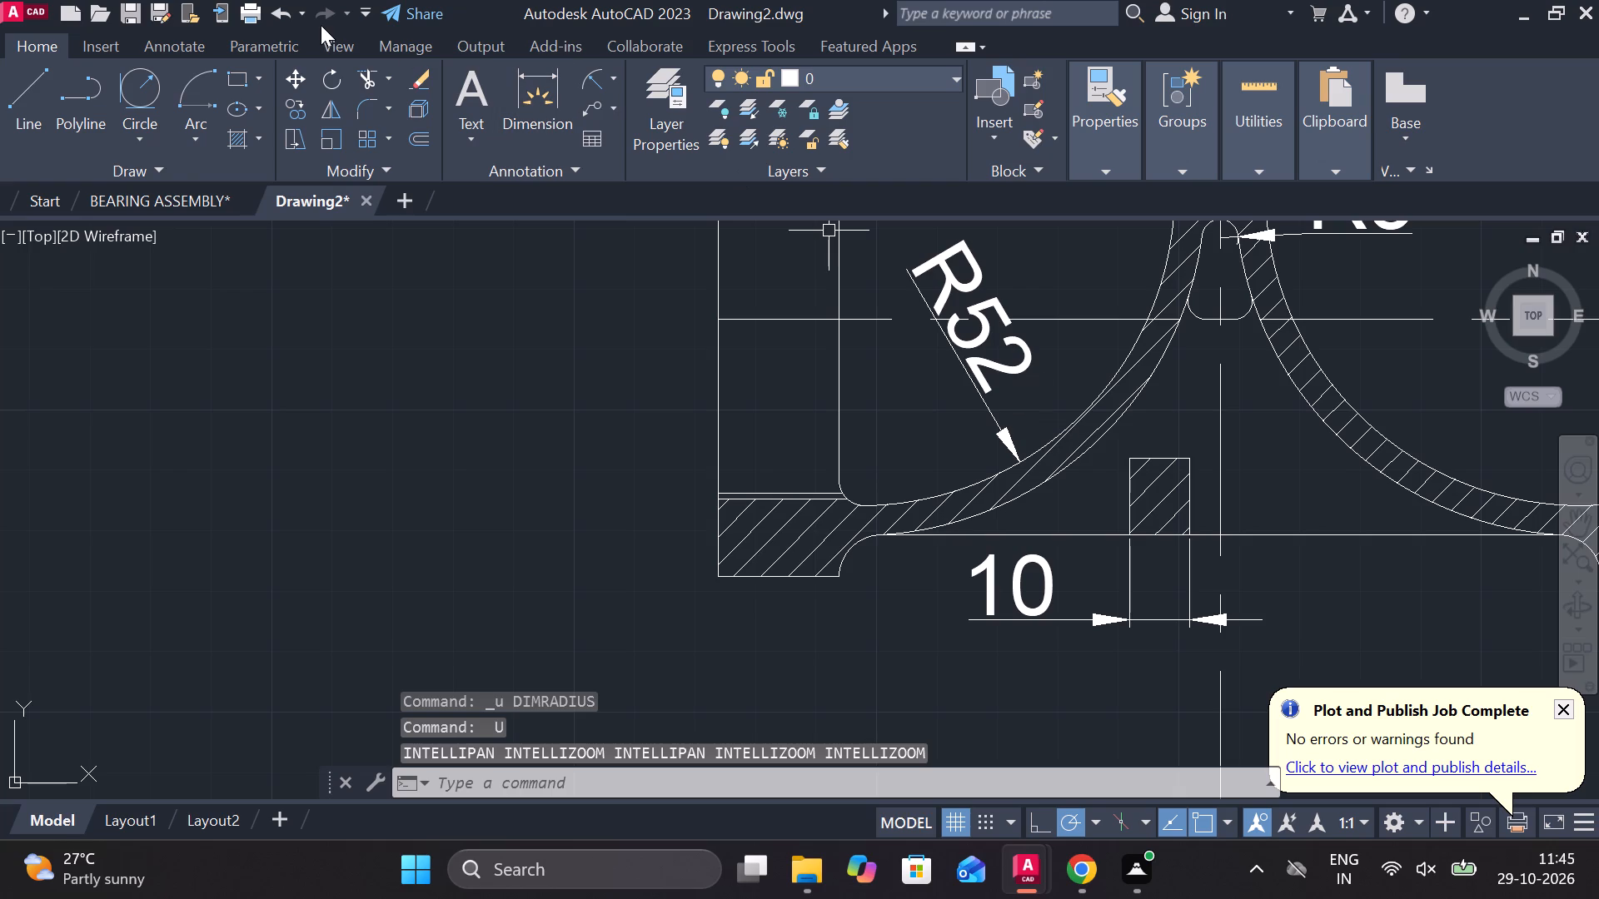
pyautogui.click(590, 87)
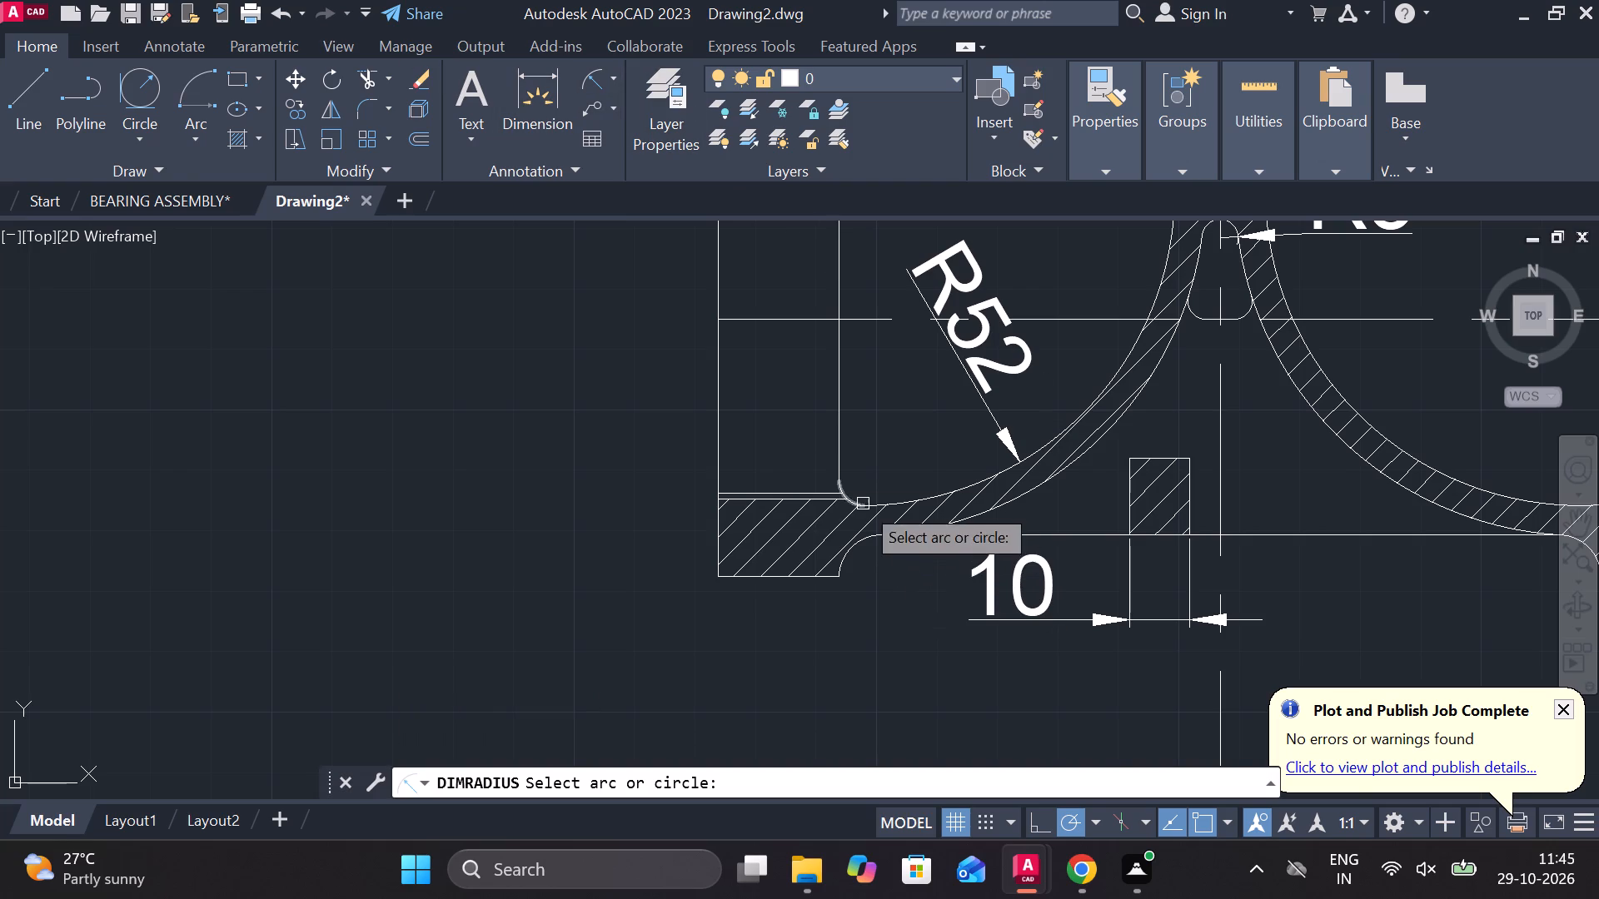
pyautogui.click(844, 499)
pyautogui.click(853, 487)
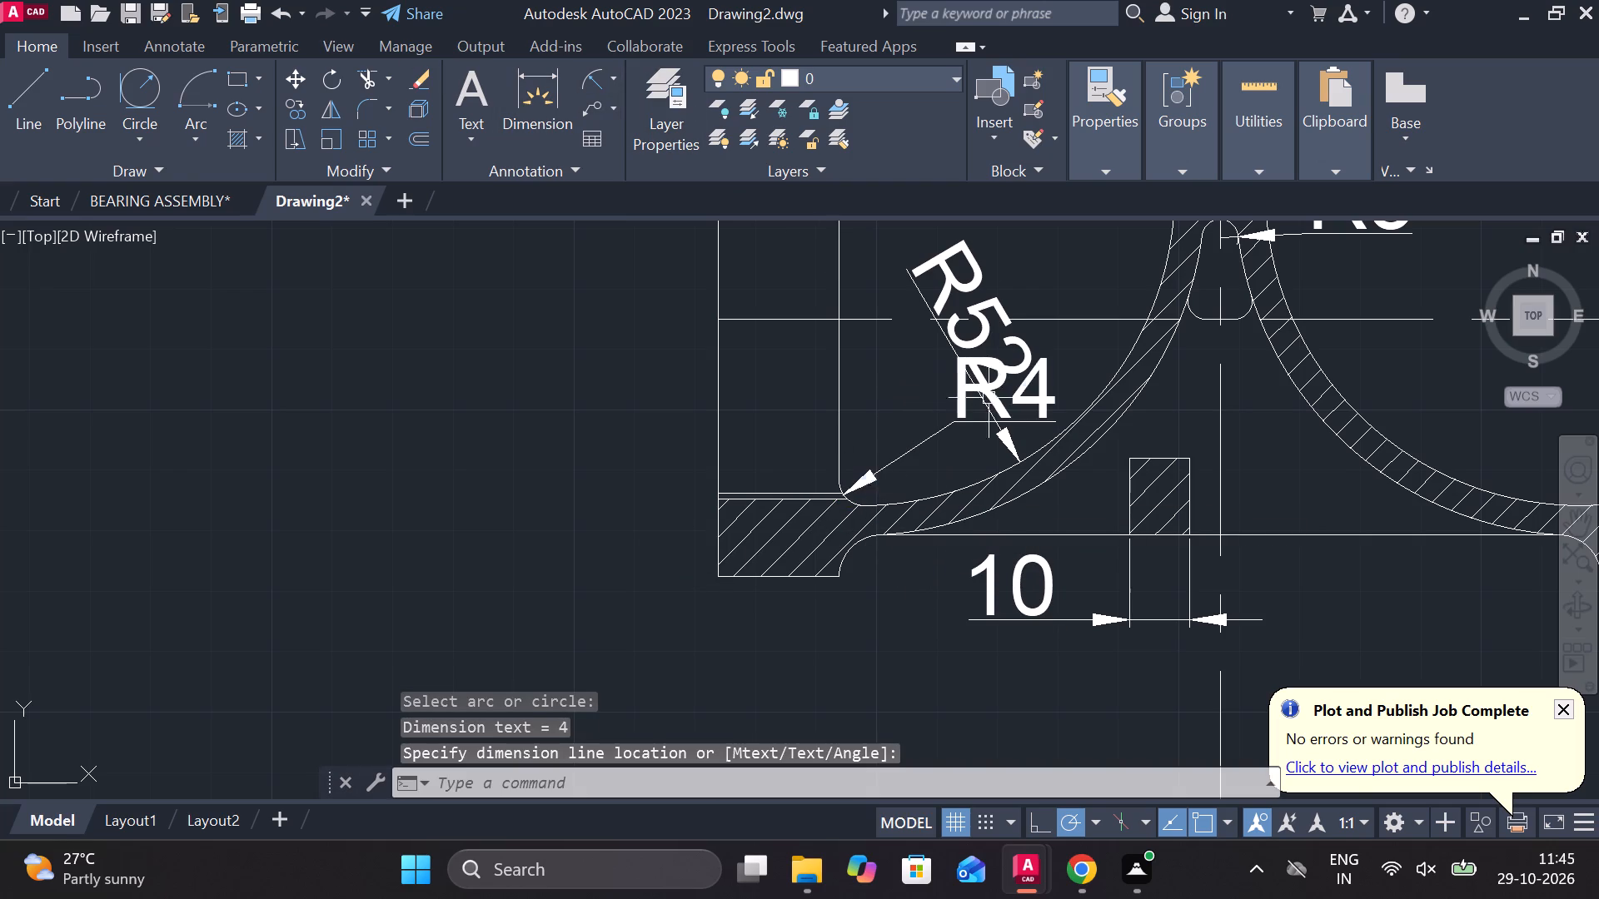
pyautogui.press('Escape')
# Move the R52 radius dimension up along its arc, clear of the R4 text in the left cavity.
pyautogui.click(989, 305)
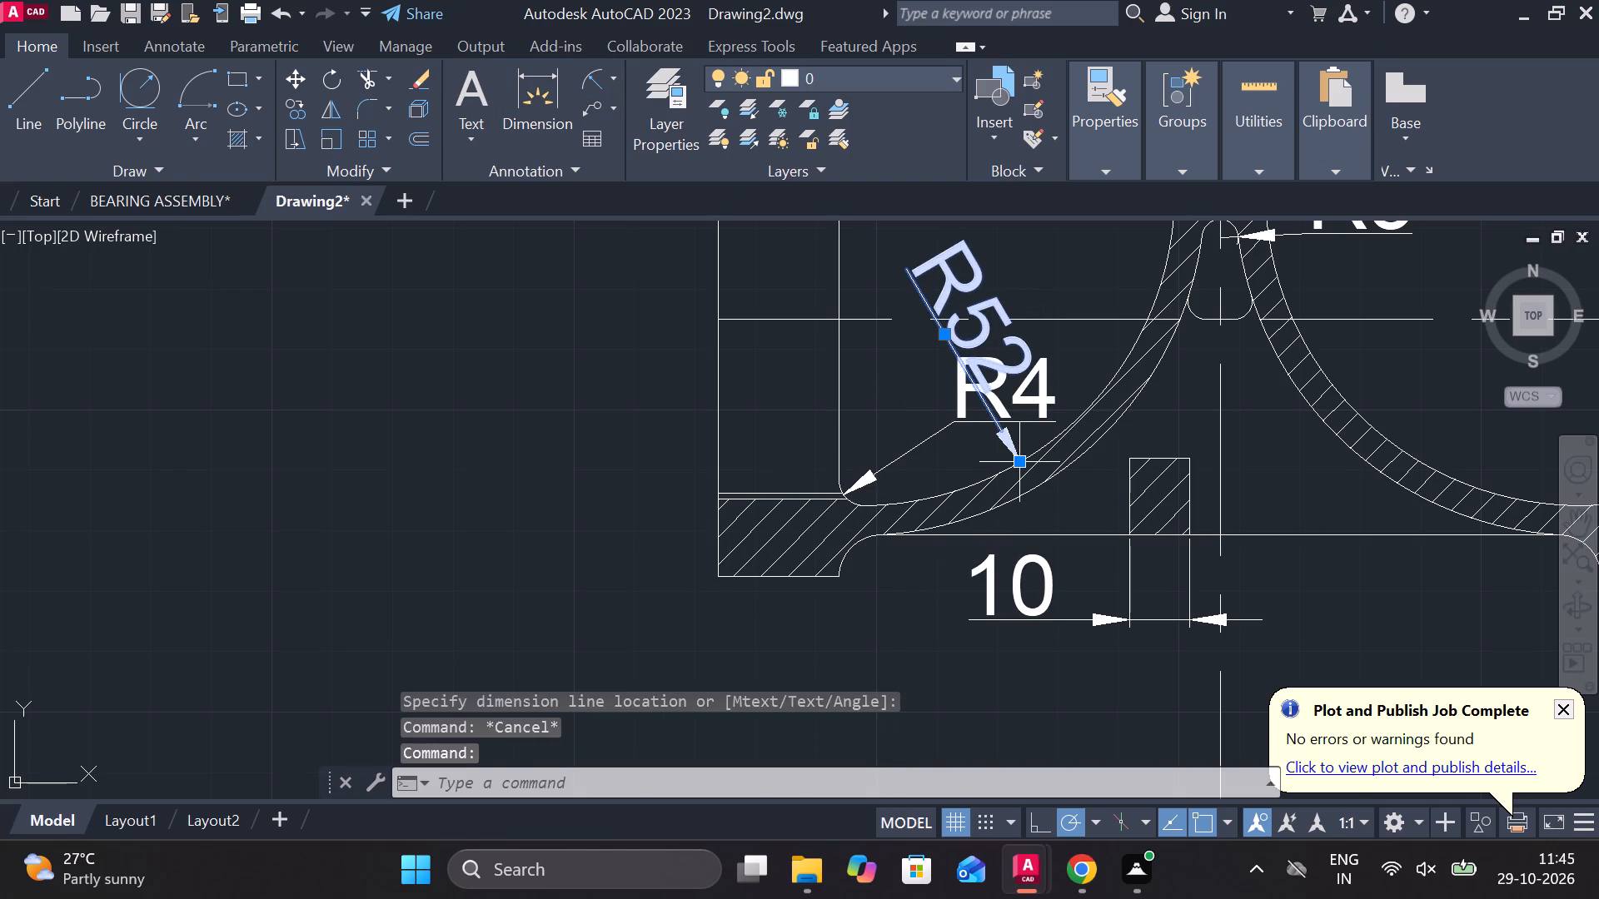
pyautogui.click(1016, 460)
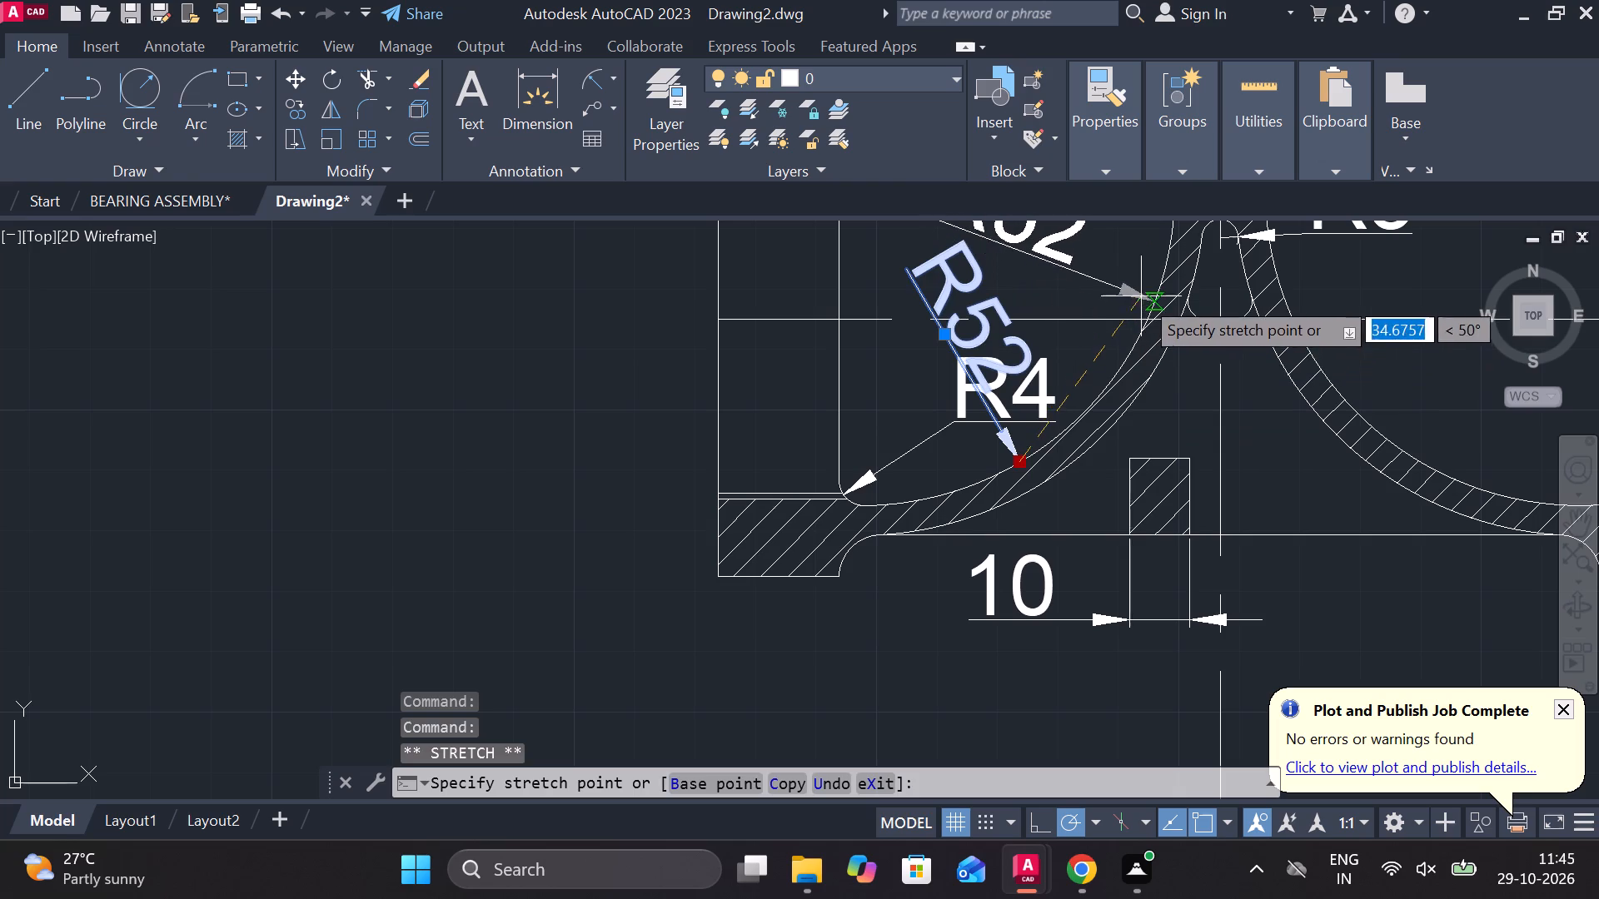
pyautogui.click(1141, 296)
pyautogui.moveTo(1126, 315); pyautogui.dragTo(1022, 542, button='middle')
pyautogui.press('Escape')
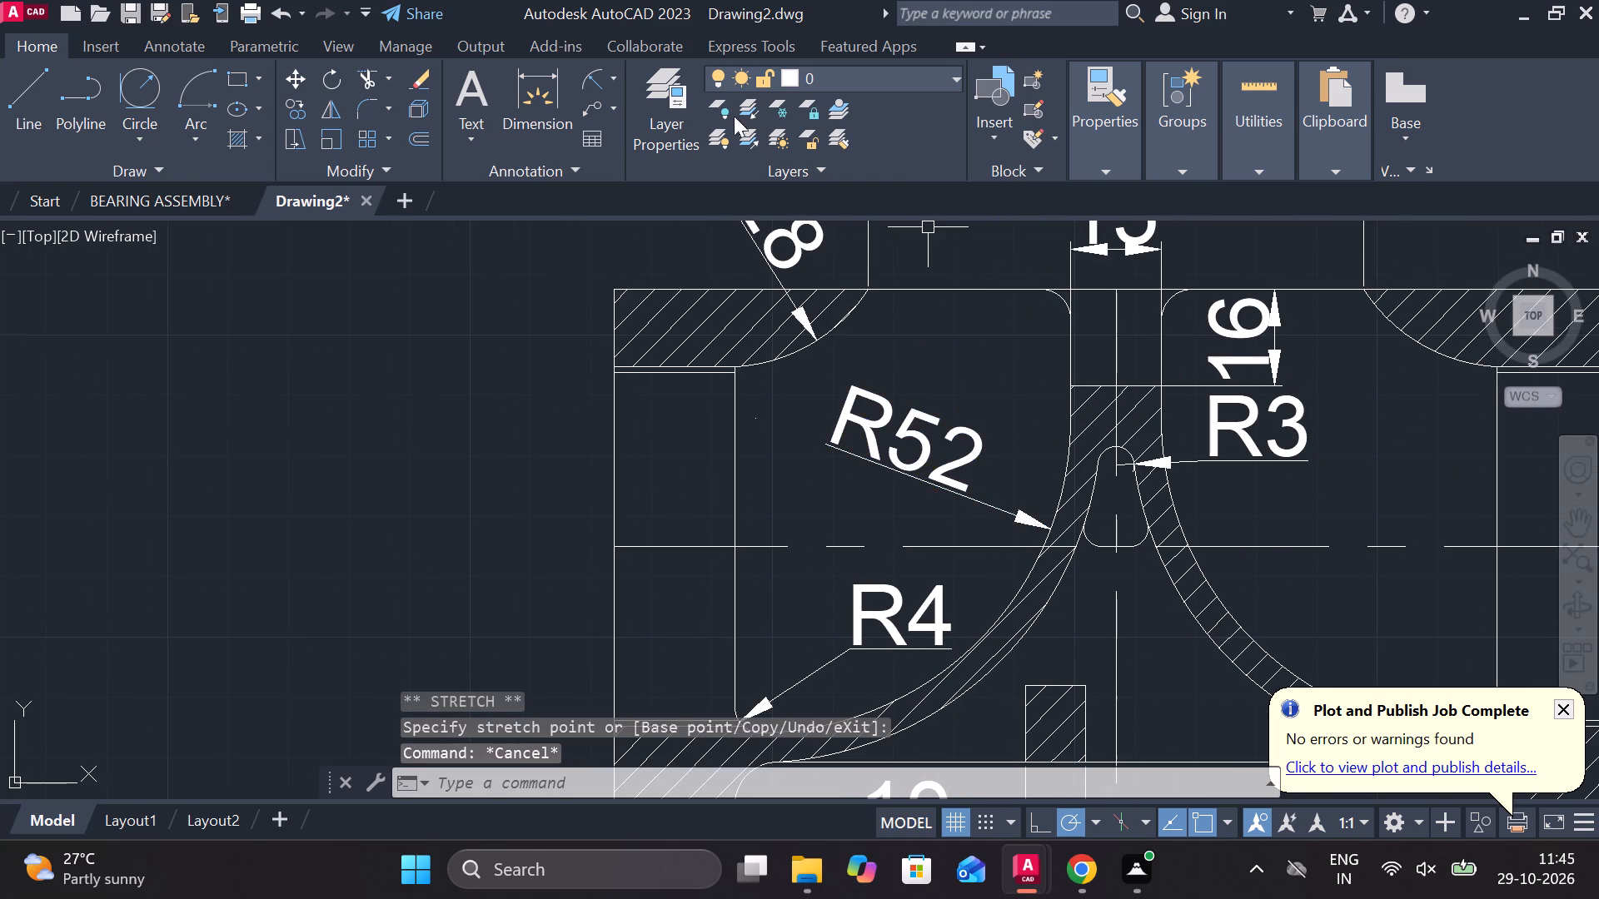
# Add a radius dimension to the small fillet at the upper-left of the central web, placed above the section's top edge.
pyautogui.click(582, 70)
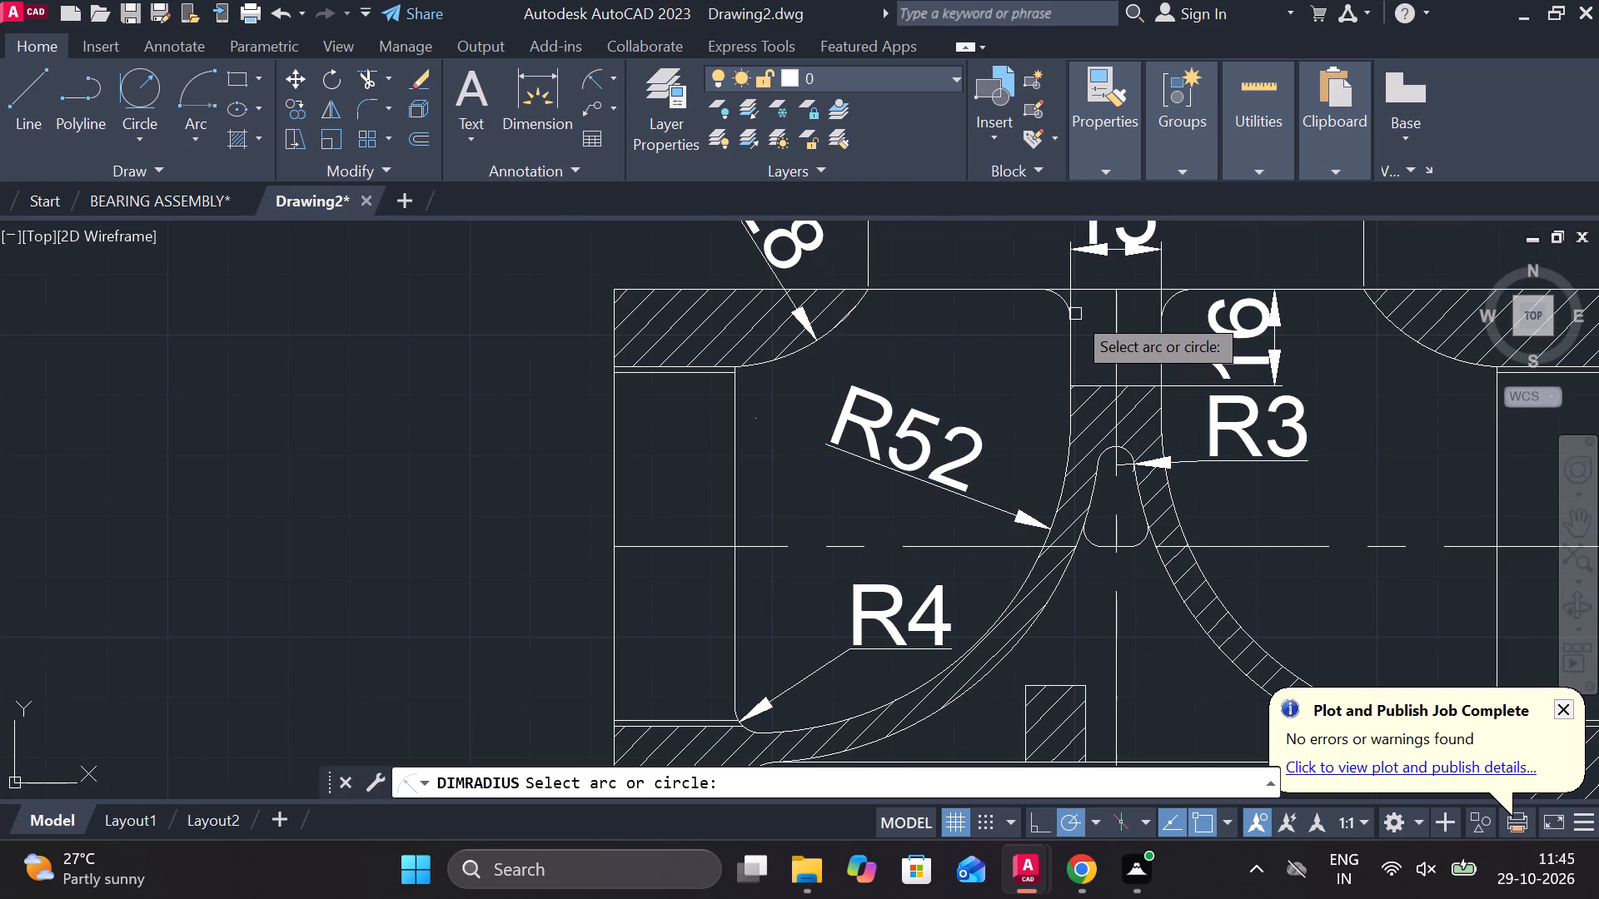
pyautogui.click(1065, 308)
pyautogui.click(1059, 300)
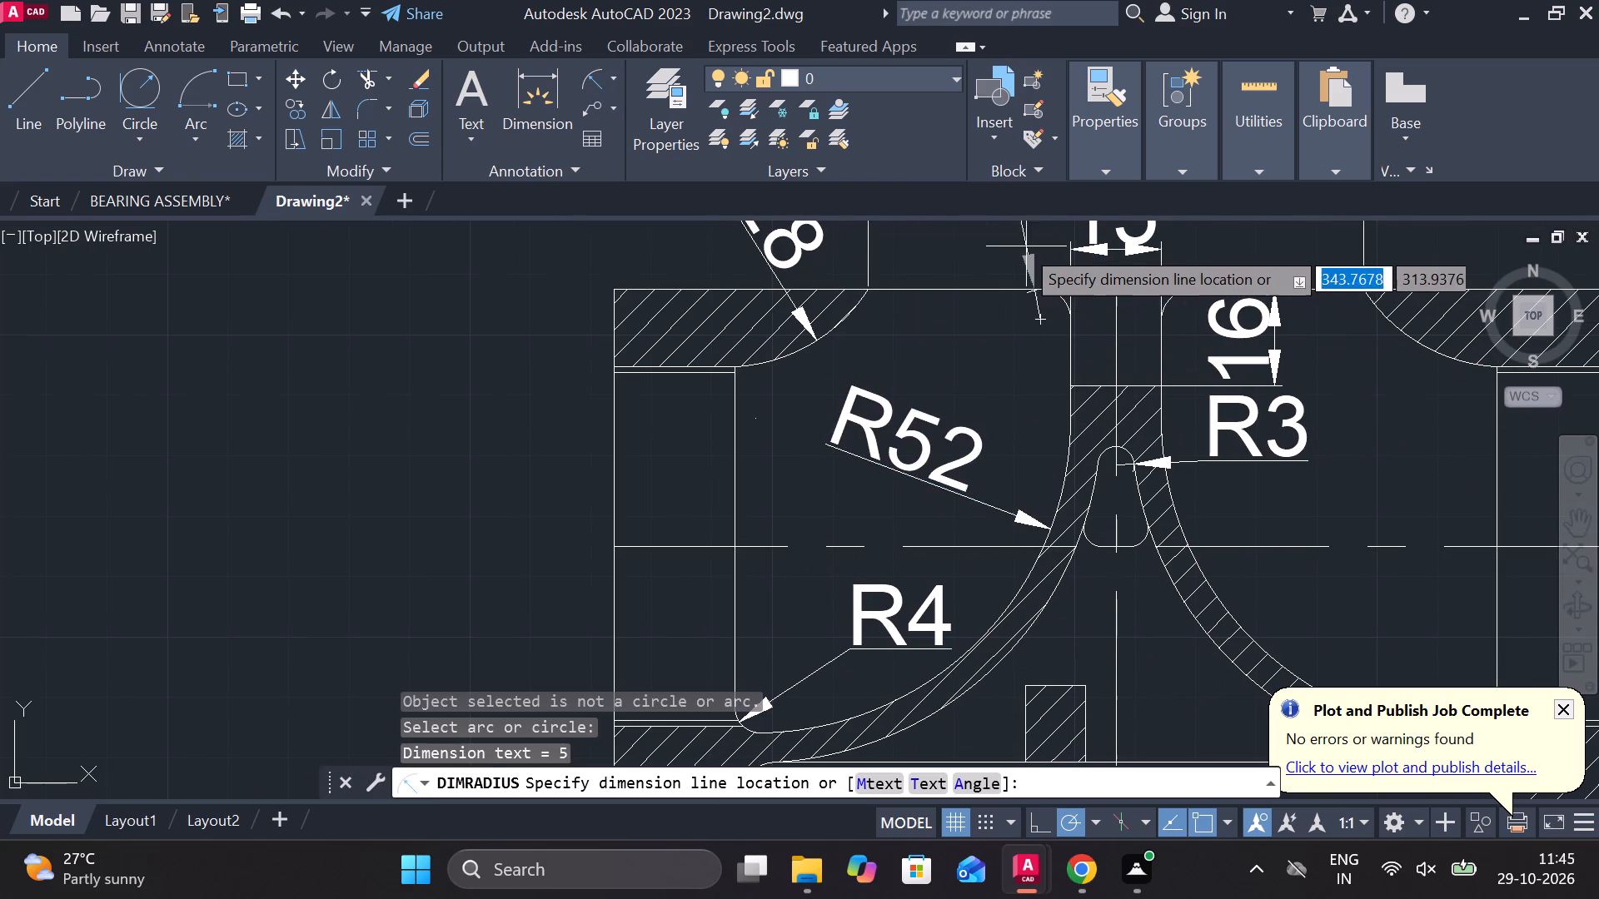
pyautogui.click(1009, 243)
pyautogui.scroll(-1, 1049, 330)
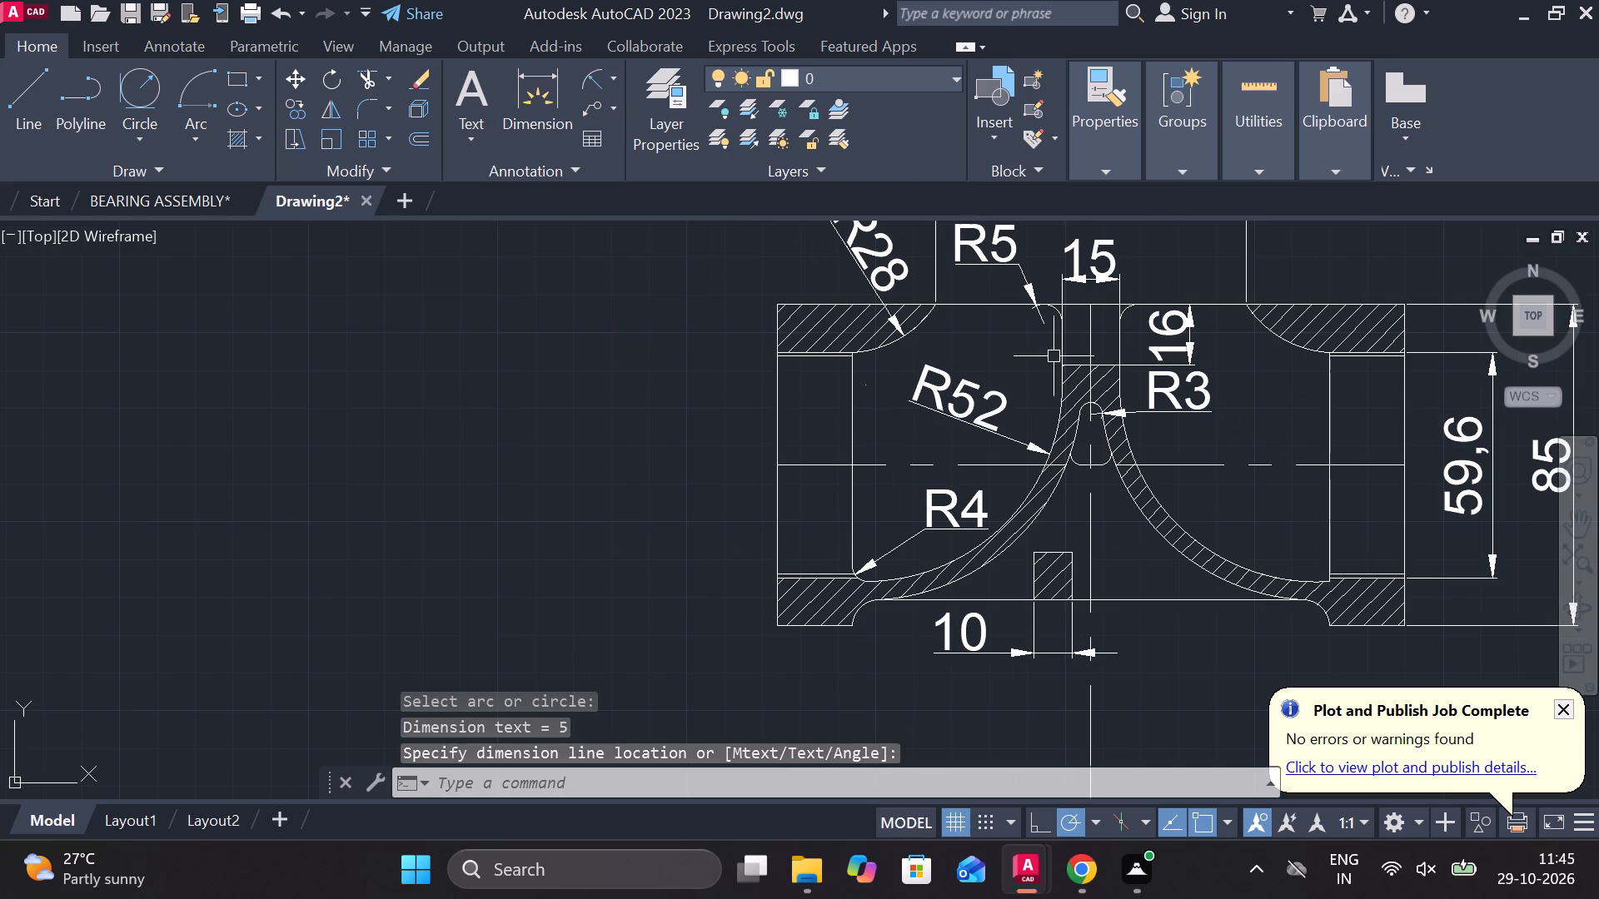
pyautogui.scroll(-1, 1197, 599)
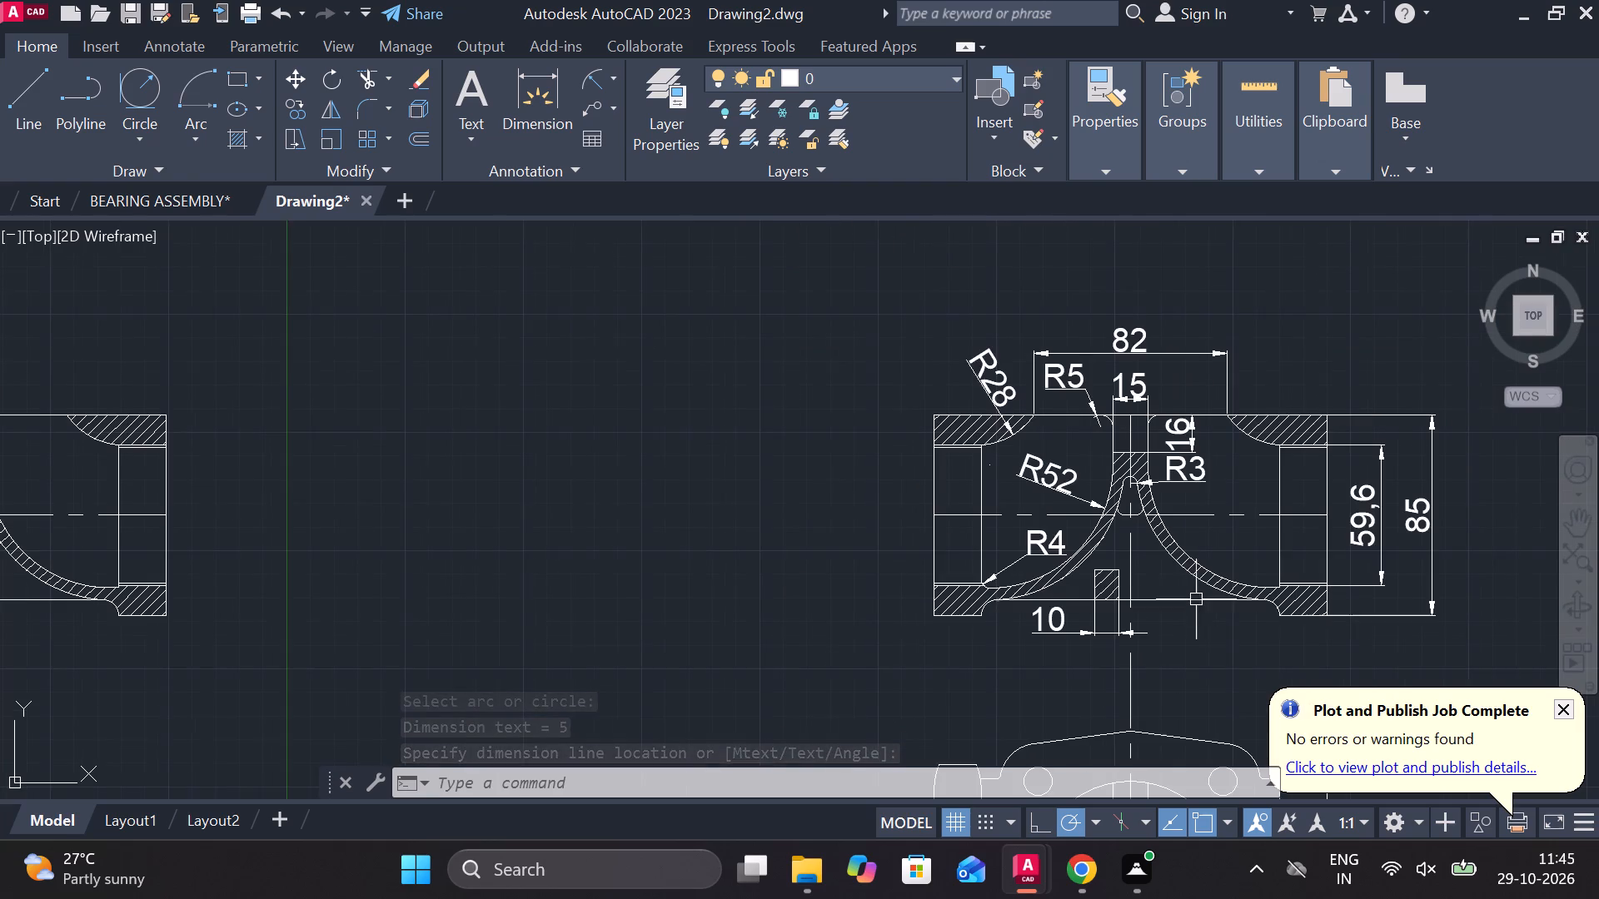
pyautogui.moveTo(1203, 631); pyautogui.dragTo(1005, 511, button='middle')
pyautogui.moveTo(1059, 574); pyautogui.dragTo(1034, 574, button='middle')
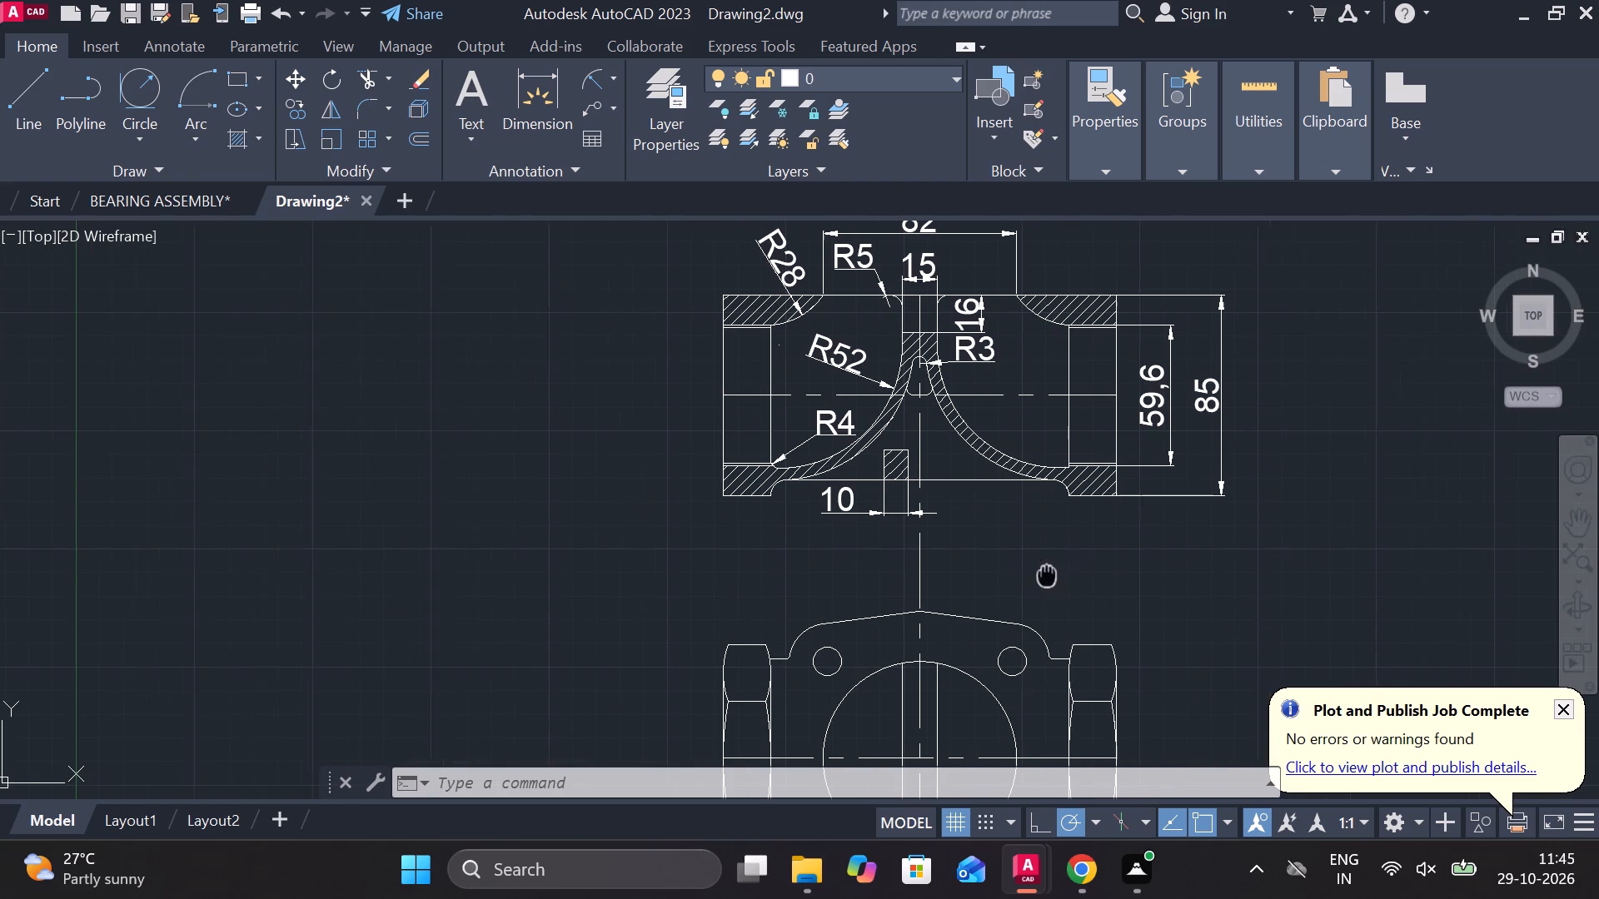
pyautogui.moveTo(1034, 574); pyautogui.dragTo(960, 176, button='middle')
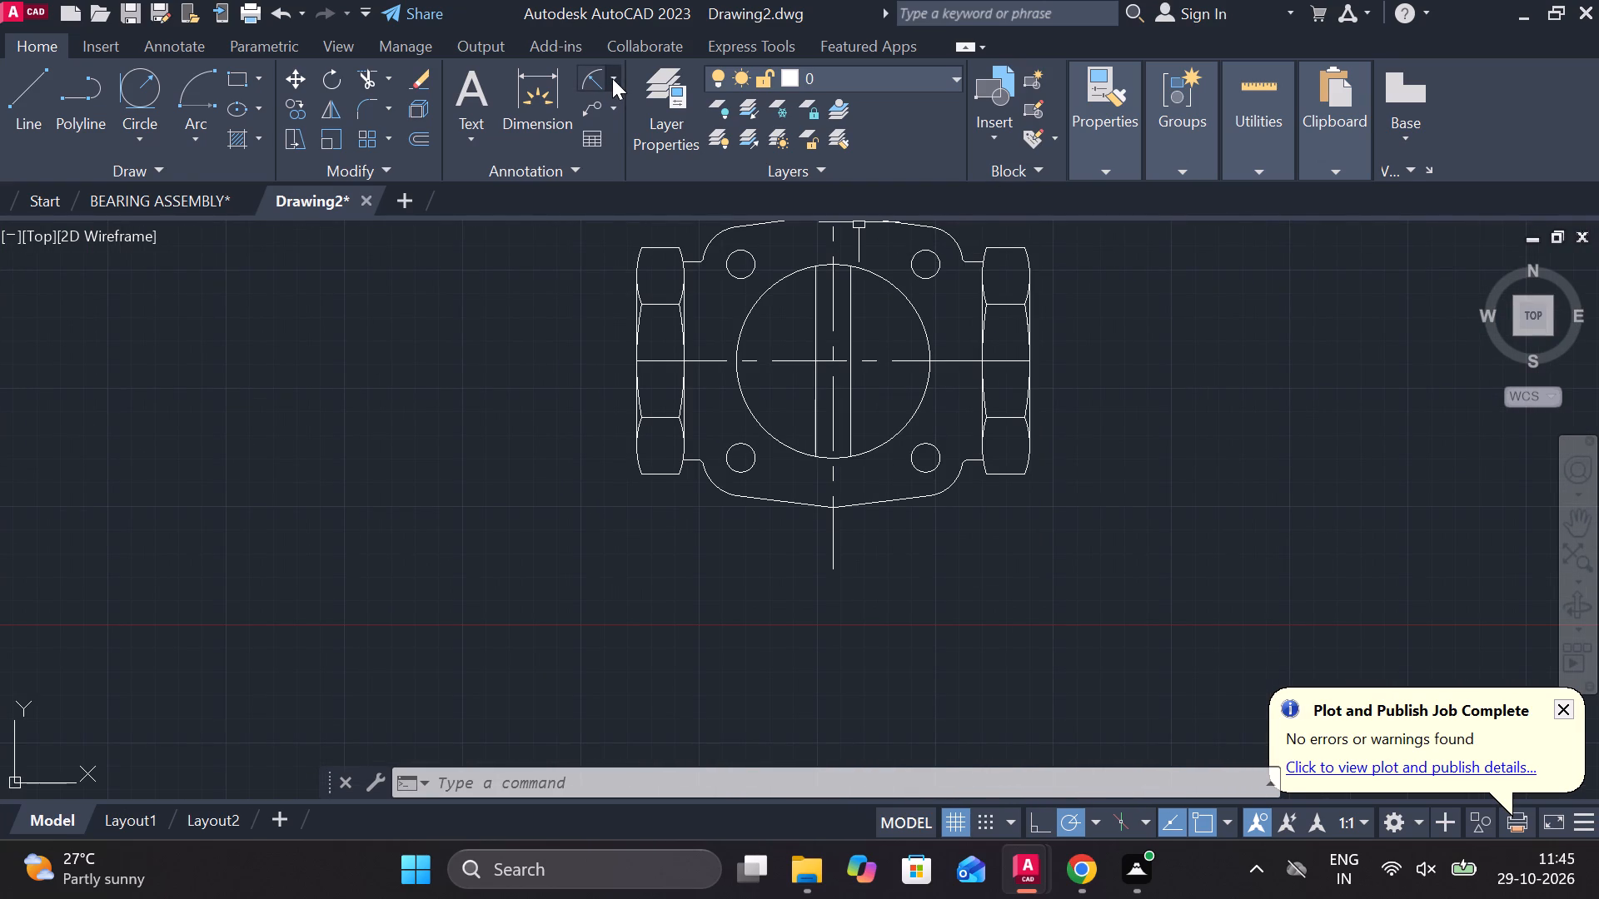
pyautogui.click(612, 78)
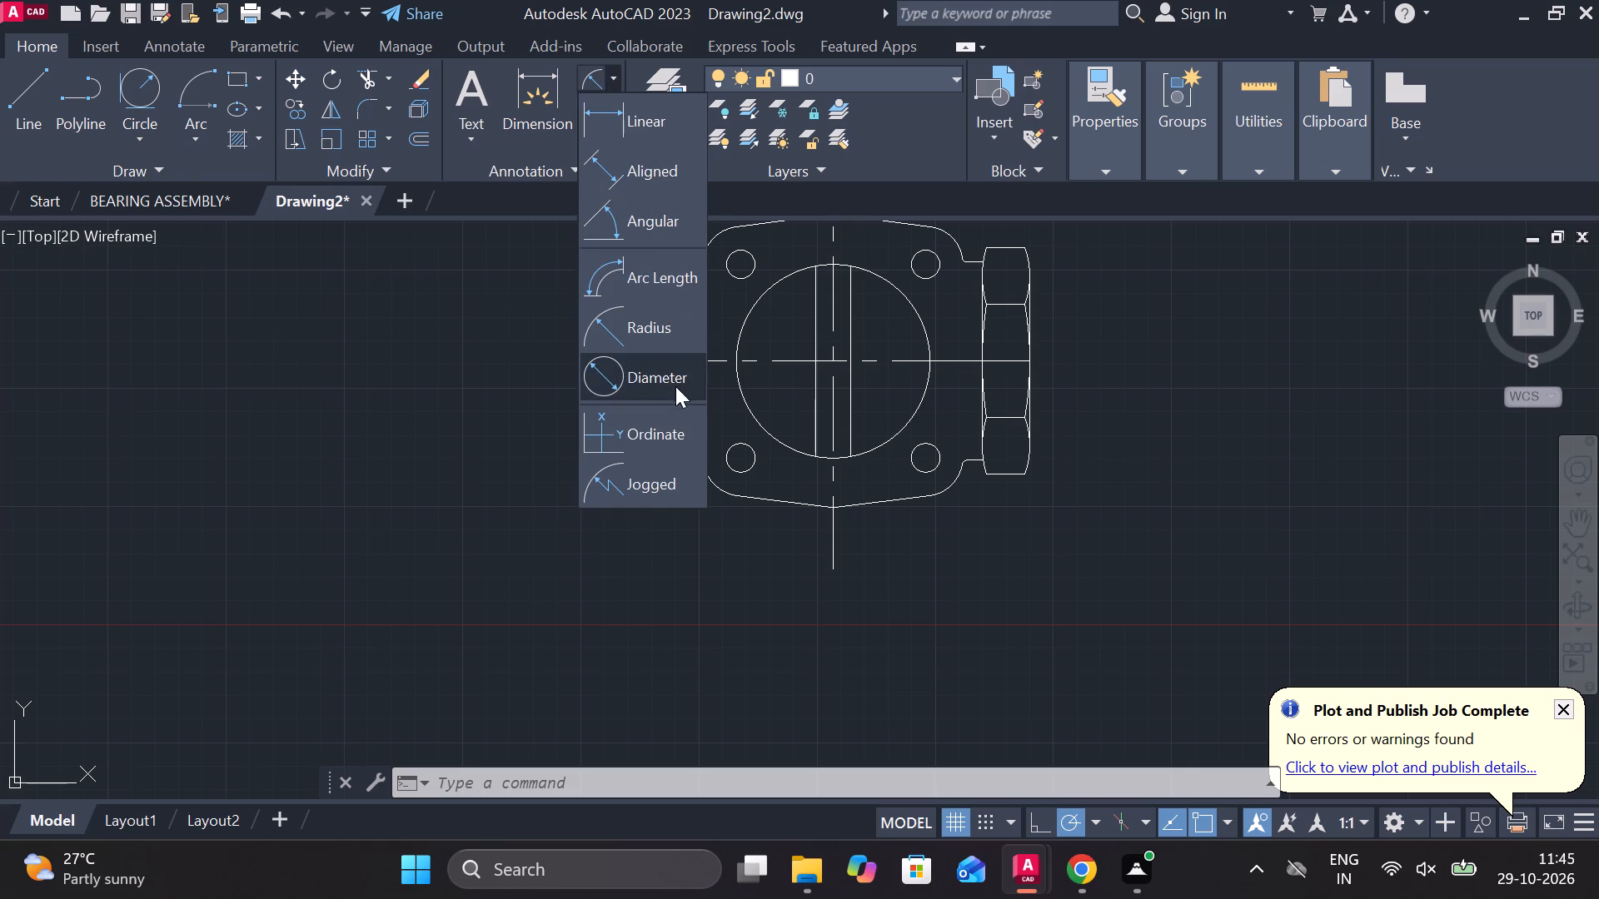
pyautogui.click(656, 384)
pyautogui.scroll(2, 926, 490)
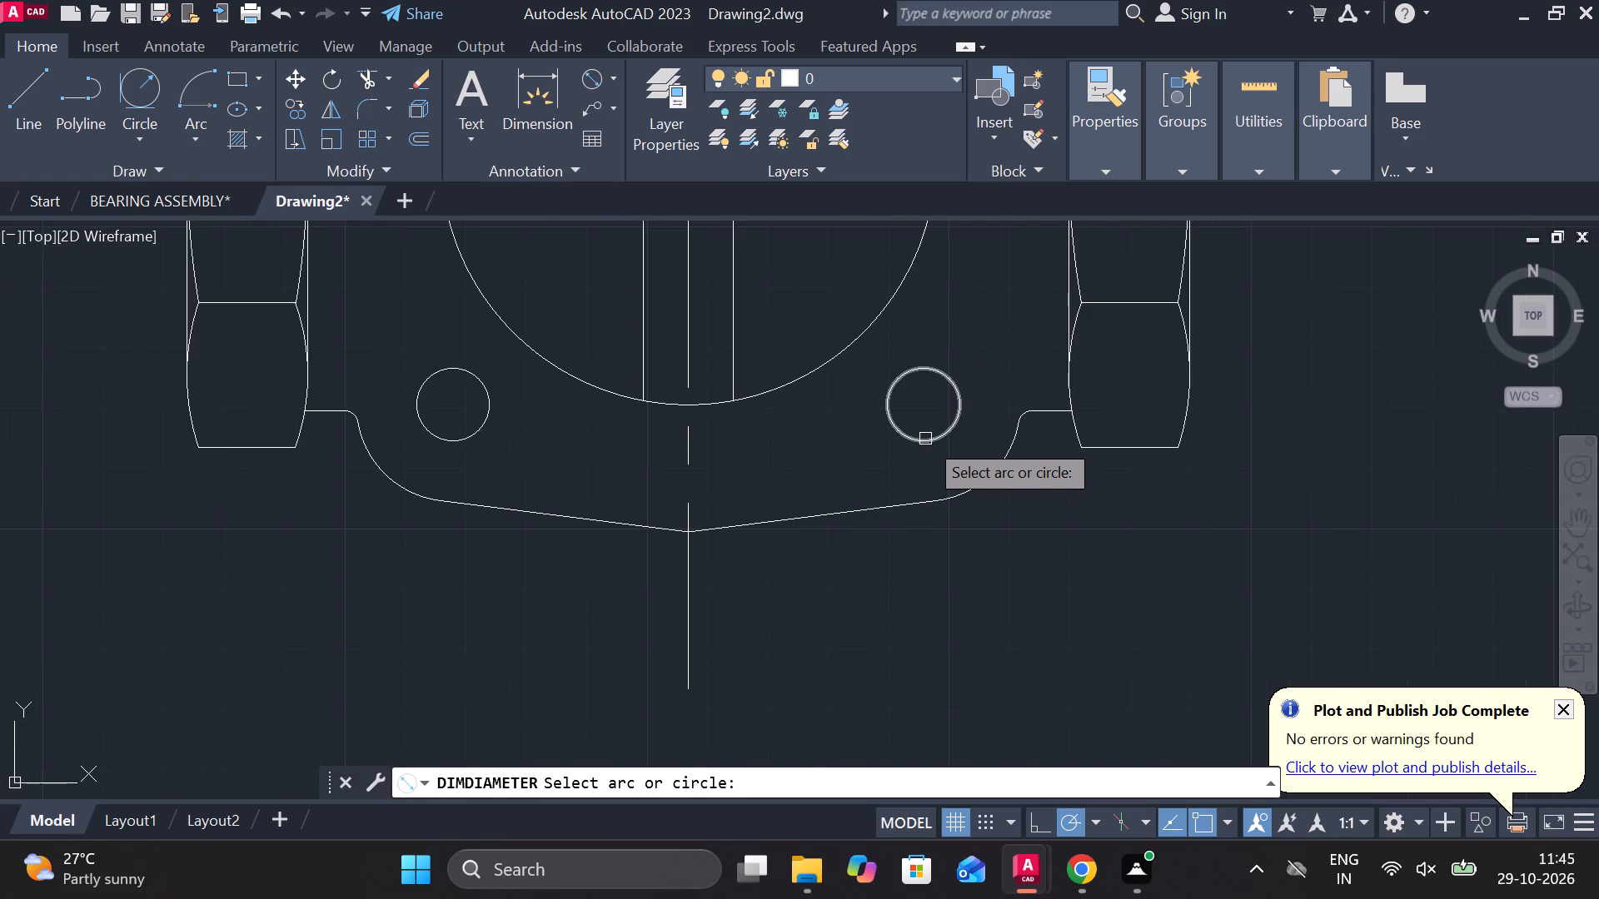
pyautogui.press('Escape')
# Add center marks to the four small bolt holes of the lobed body view.
pyautogui.write('CM')
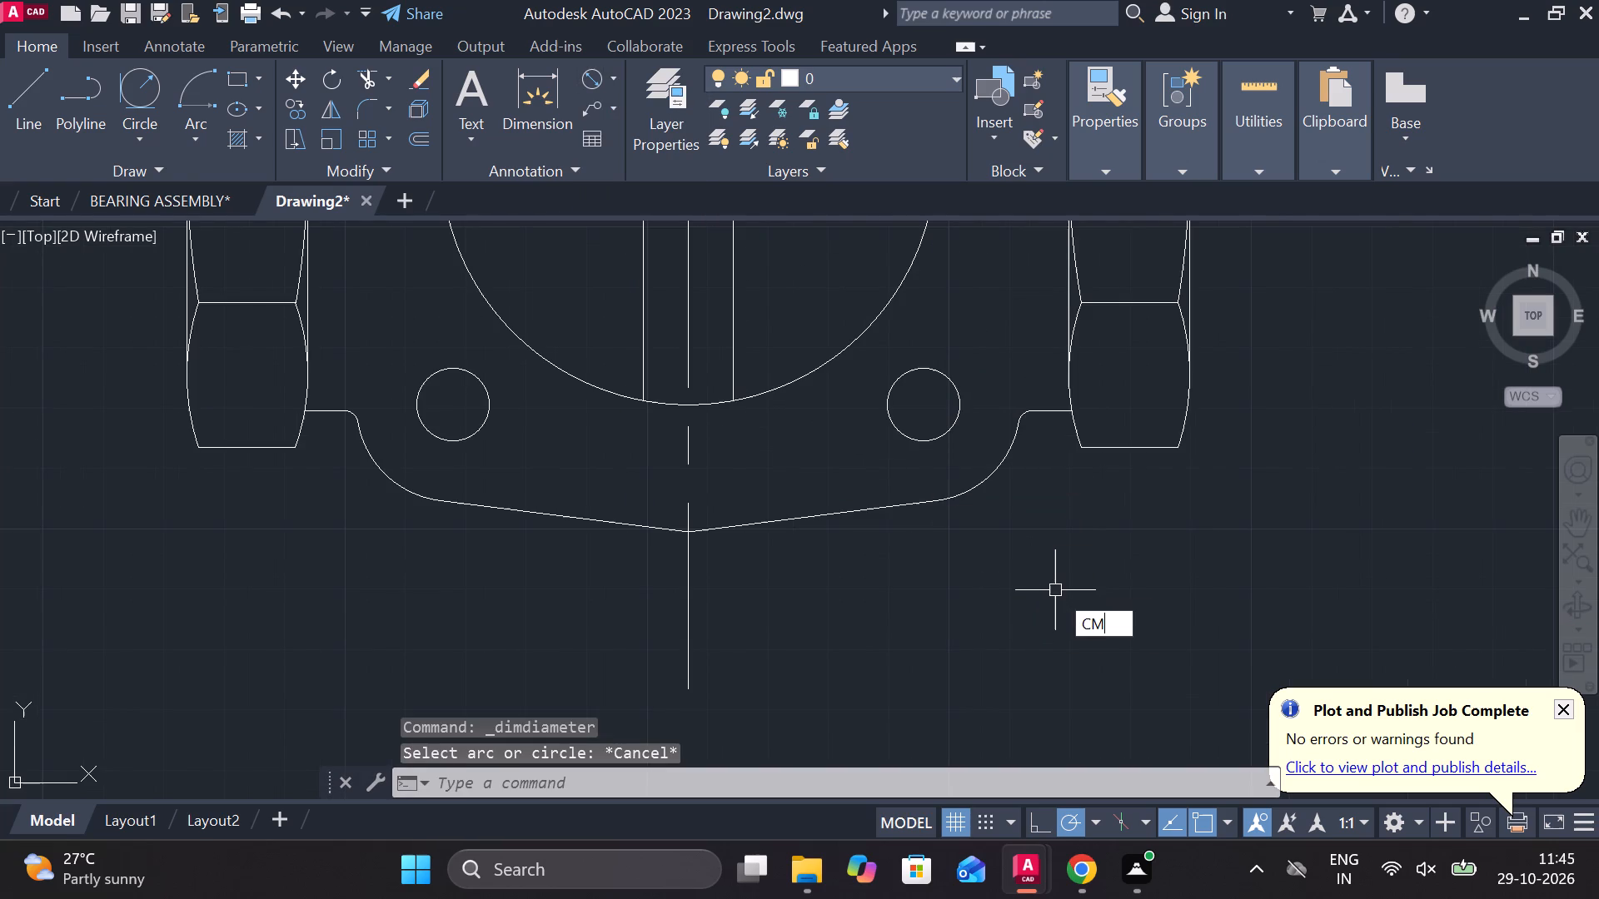
pyautogui.press('Return')
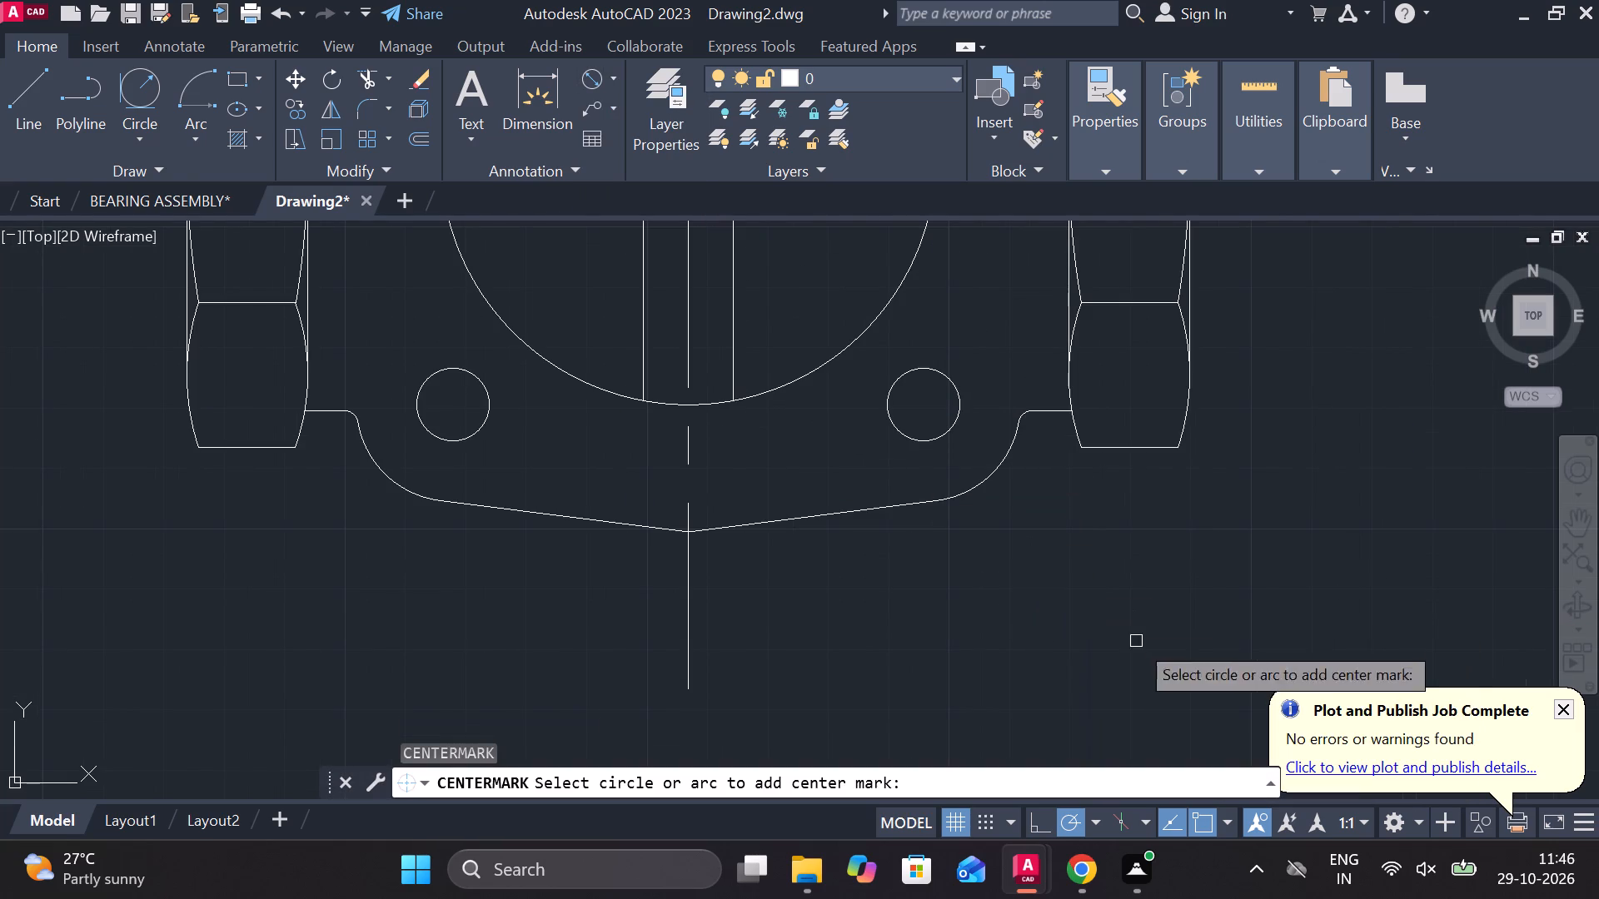
pyautogui.click(957, 397)
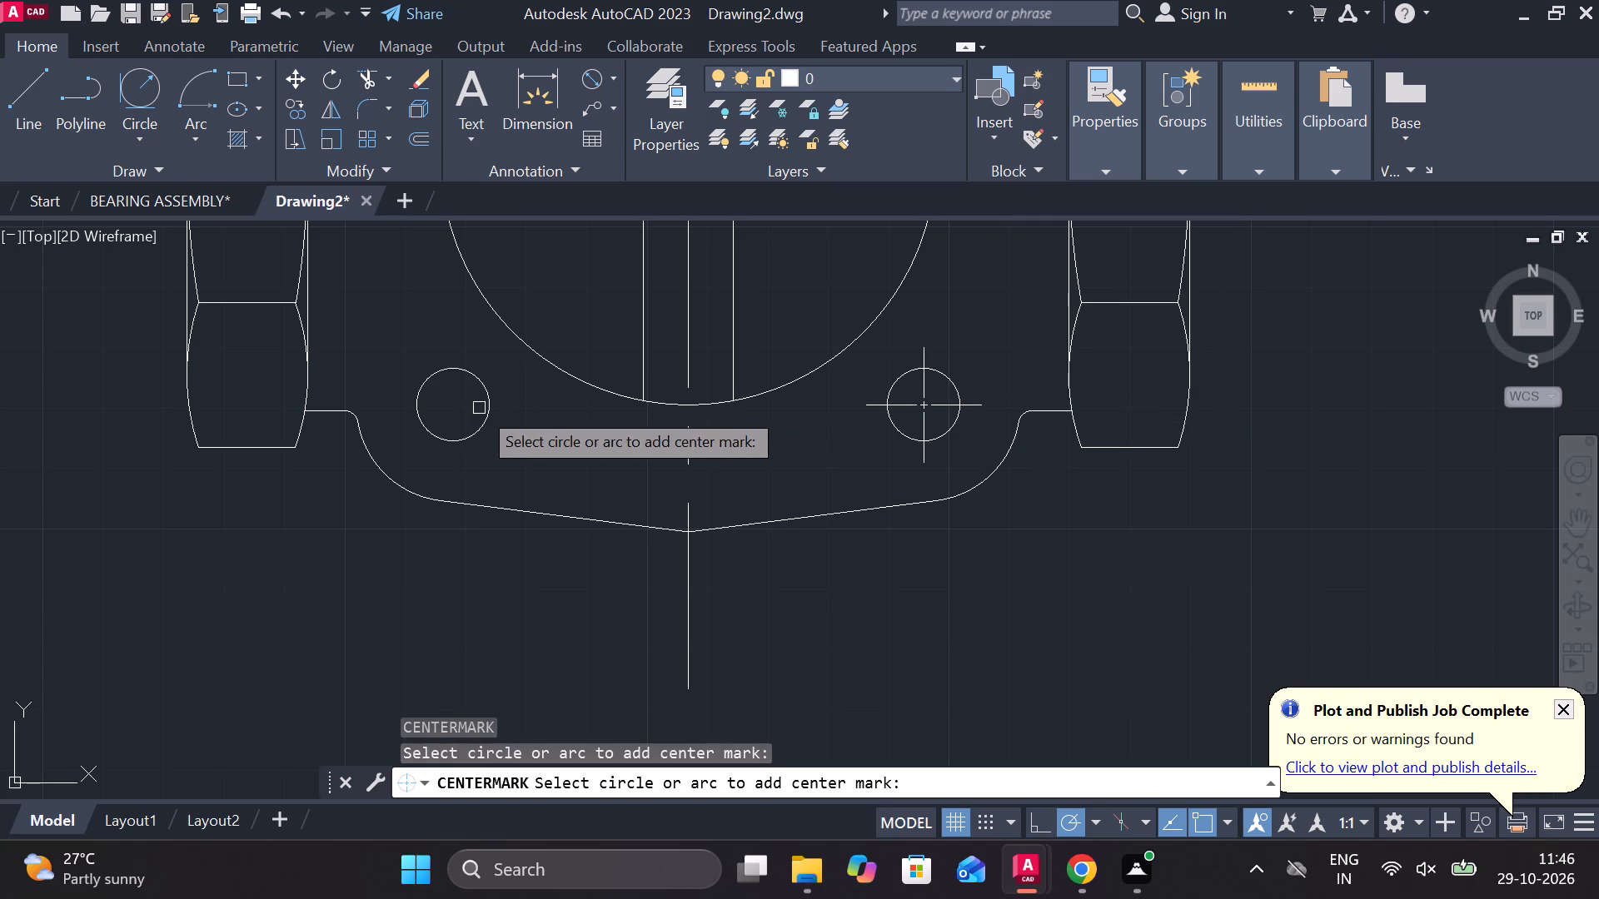
pyautogui.click(479, 408)
pyautogui.click(488, 414)
pyautogui.moveTo(591, 454); pyautogui.dragTo(753, 714, button='middle')
pyautogui.scroll(-1, 660, 226)
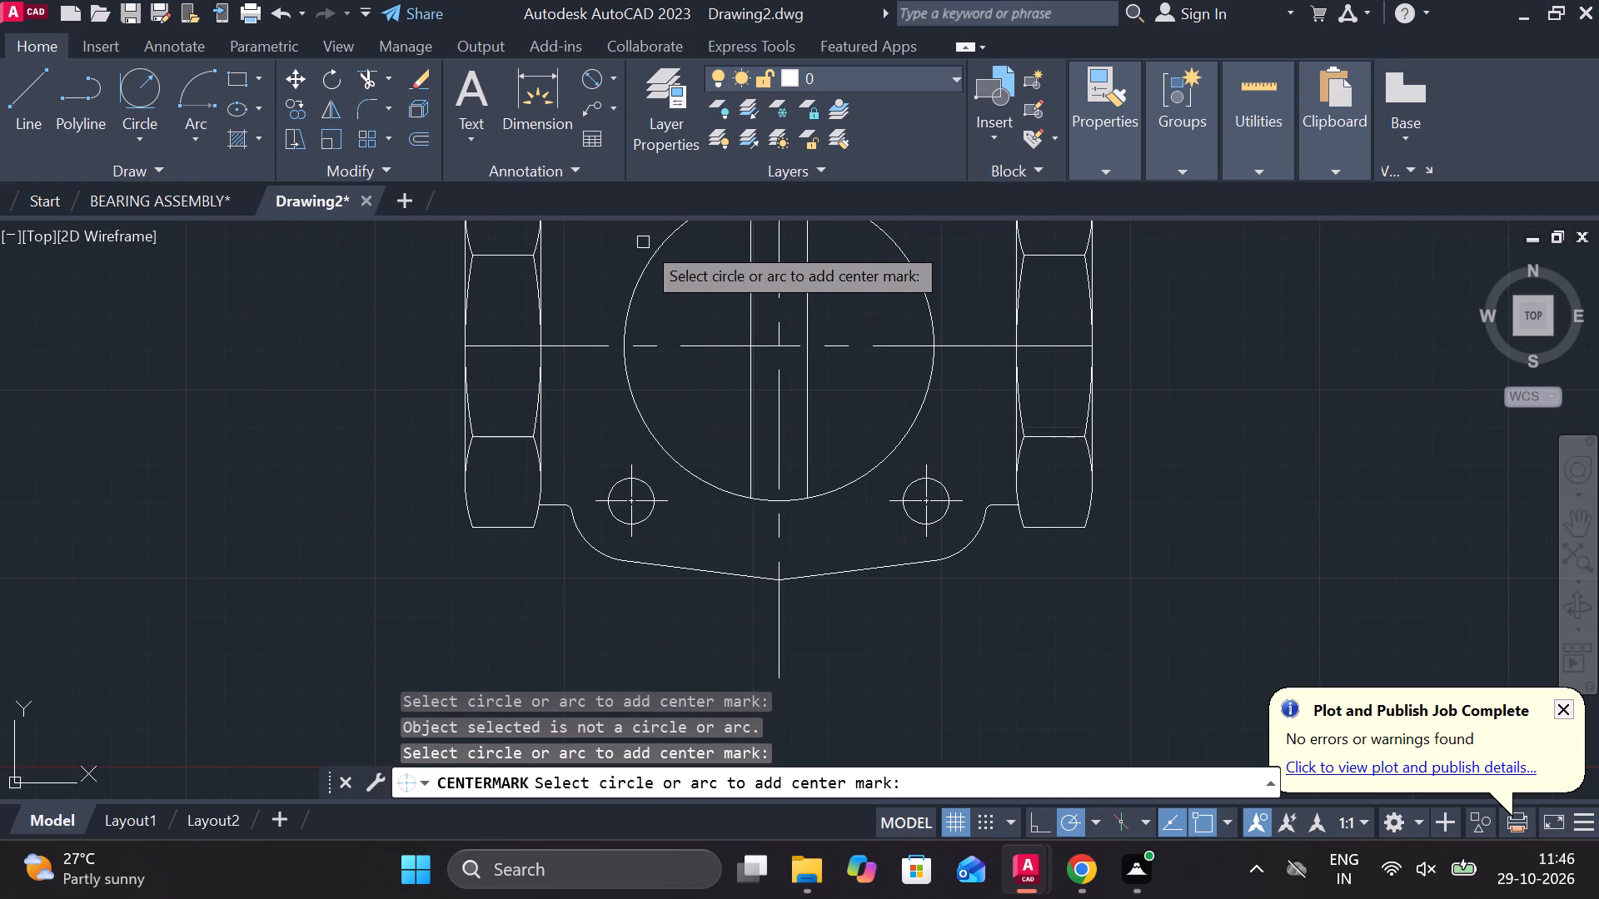
pyautogui.moveTo(625, 246); pyautogui.dragTo(647, 445, button='middle')
pyautogui.click(680, 382)
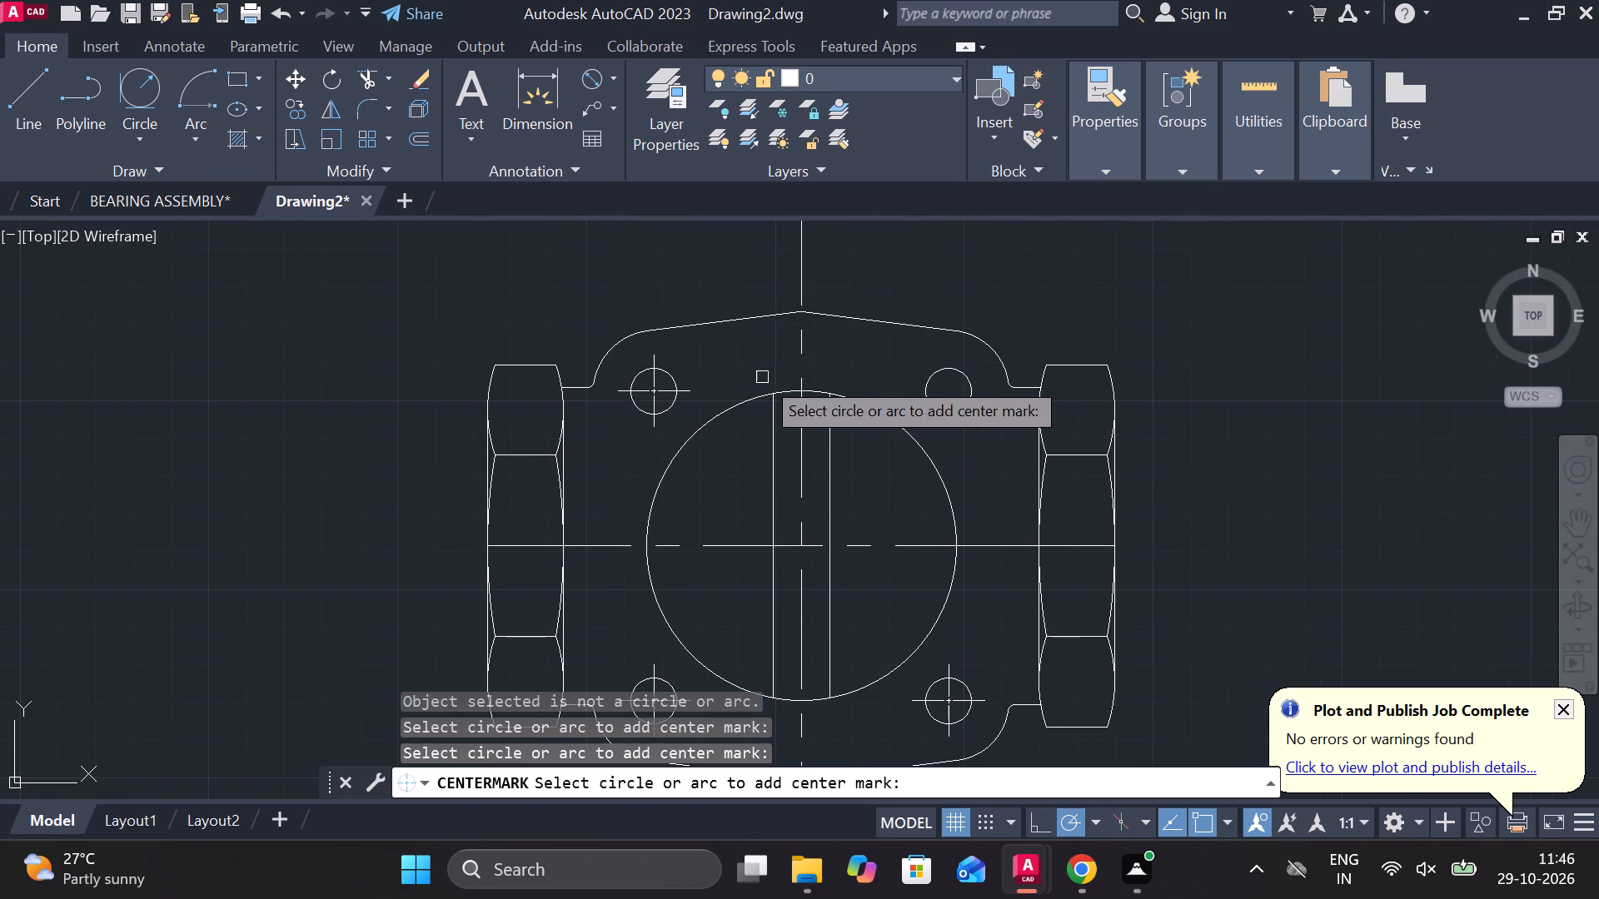
pyautogui.click(924, 376)
pyautogui.press('Escape')
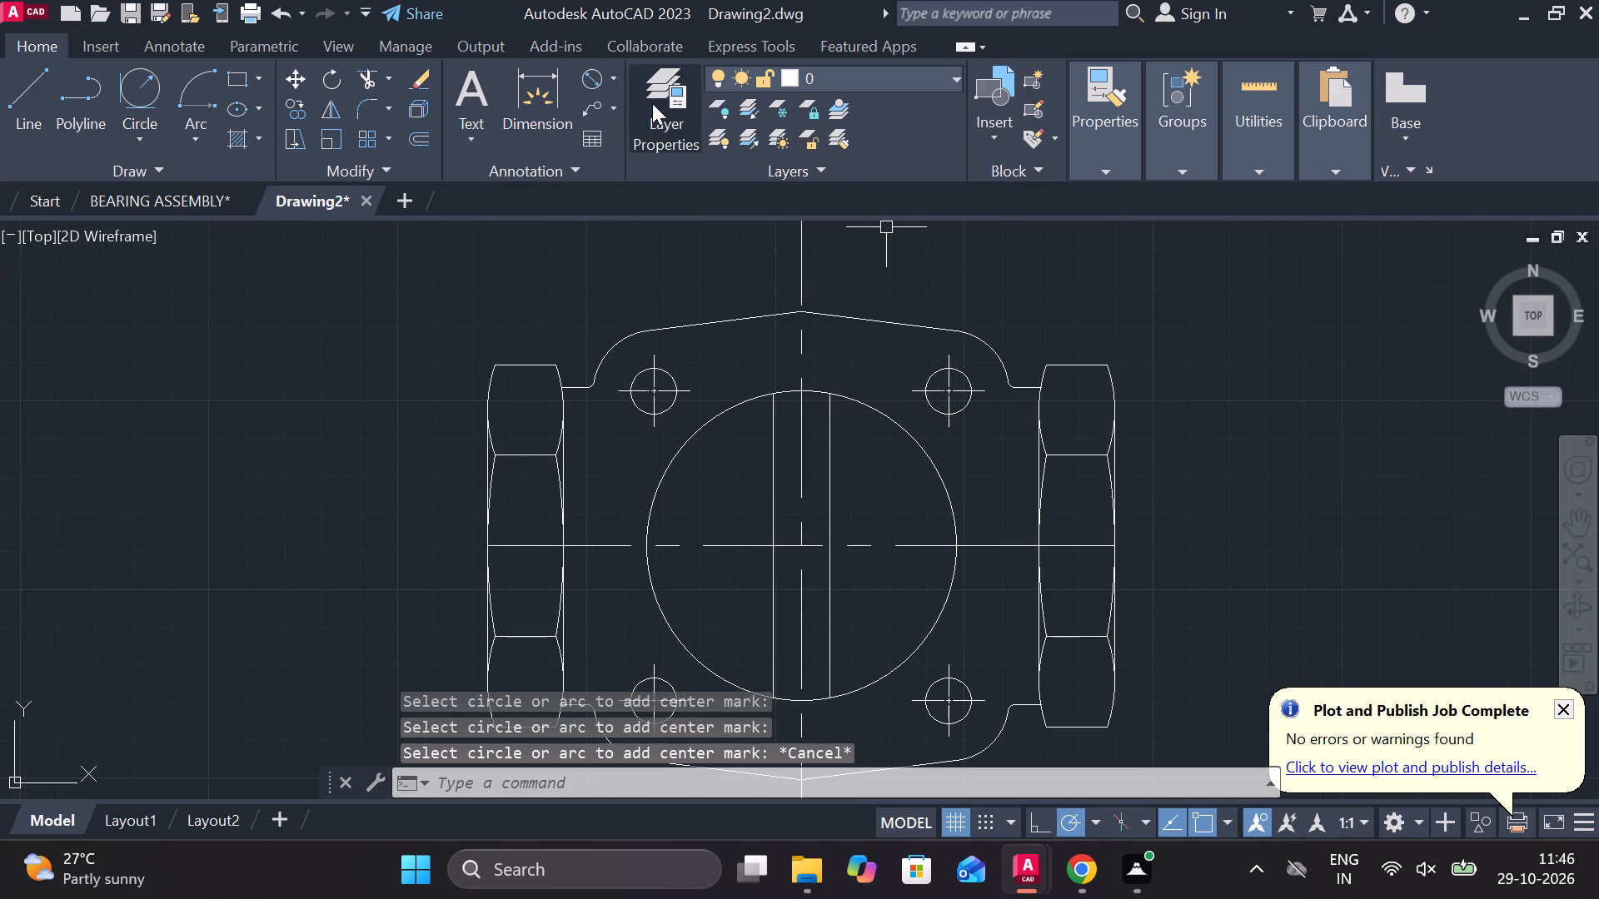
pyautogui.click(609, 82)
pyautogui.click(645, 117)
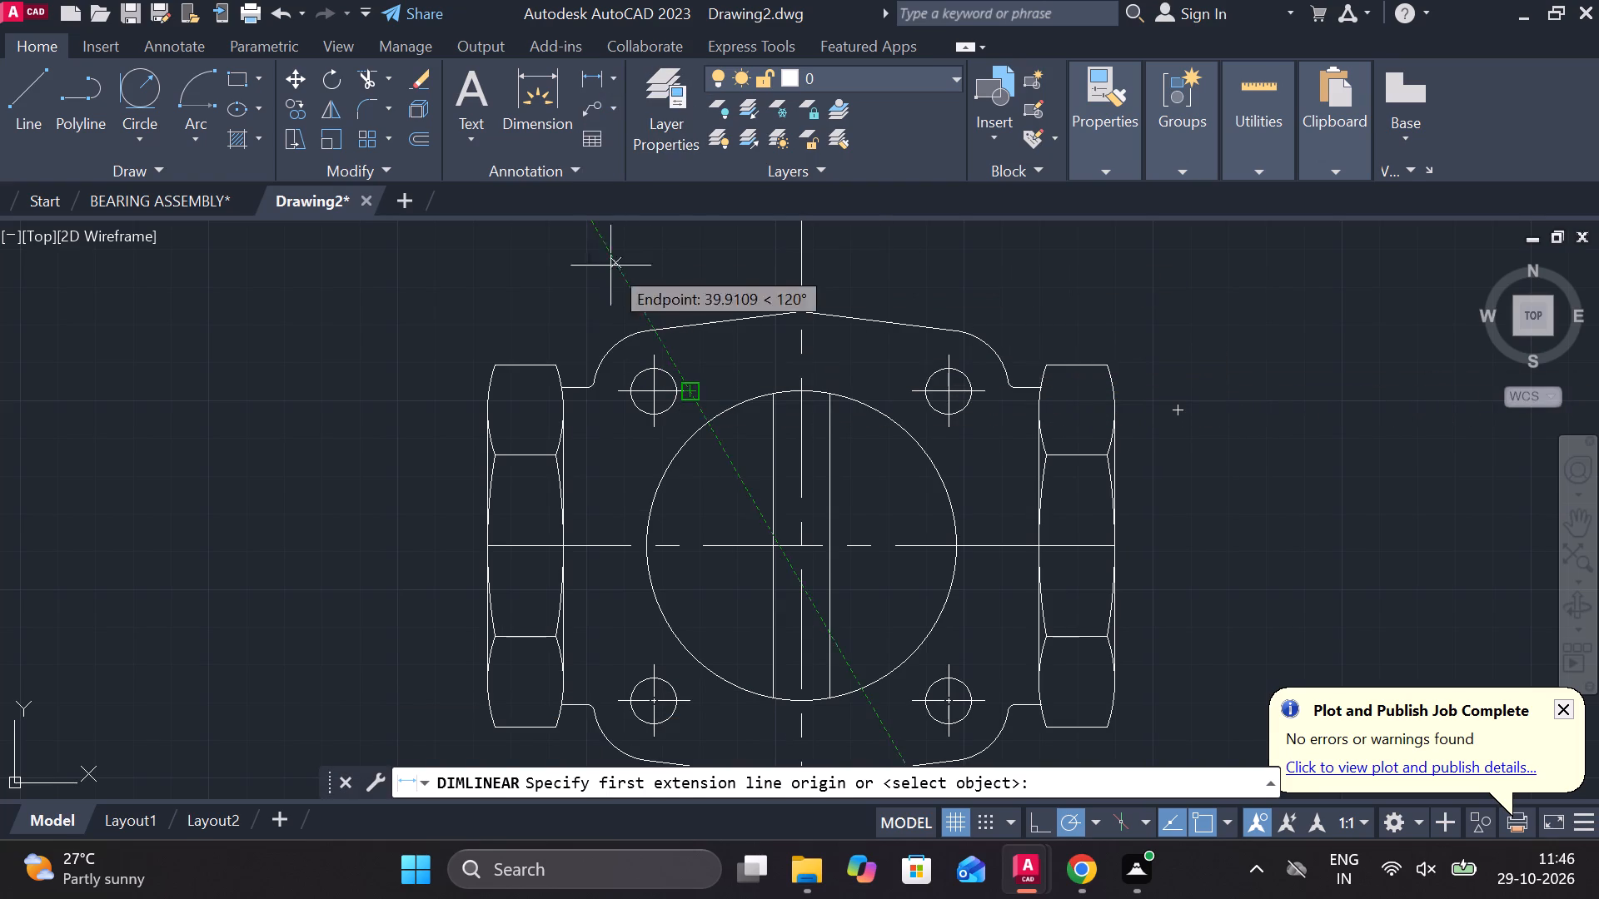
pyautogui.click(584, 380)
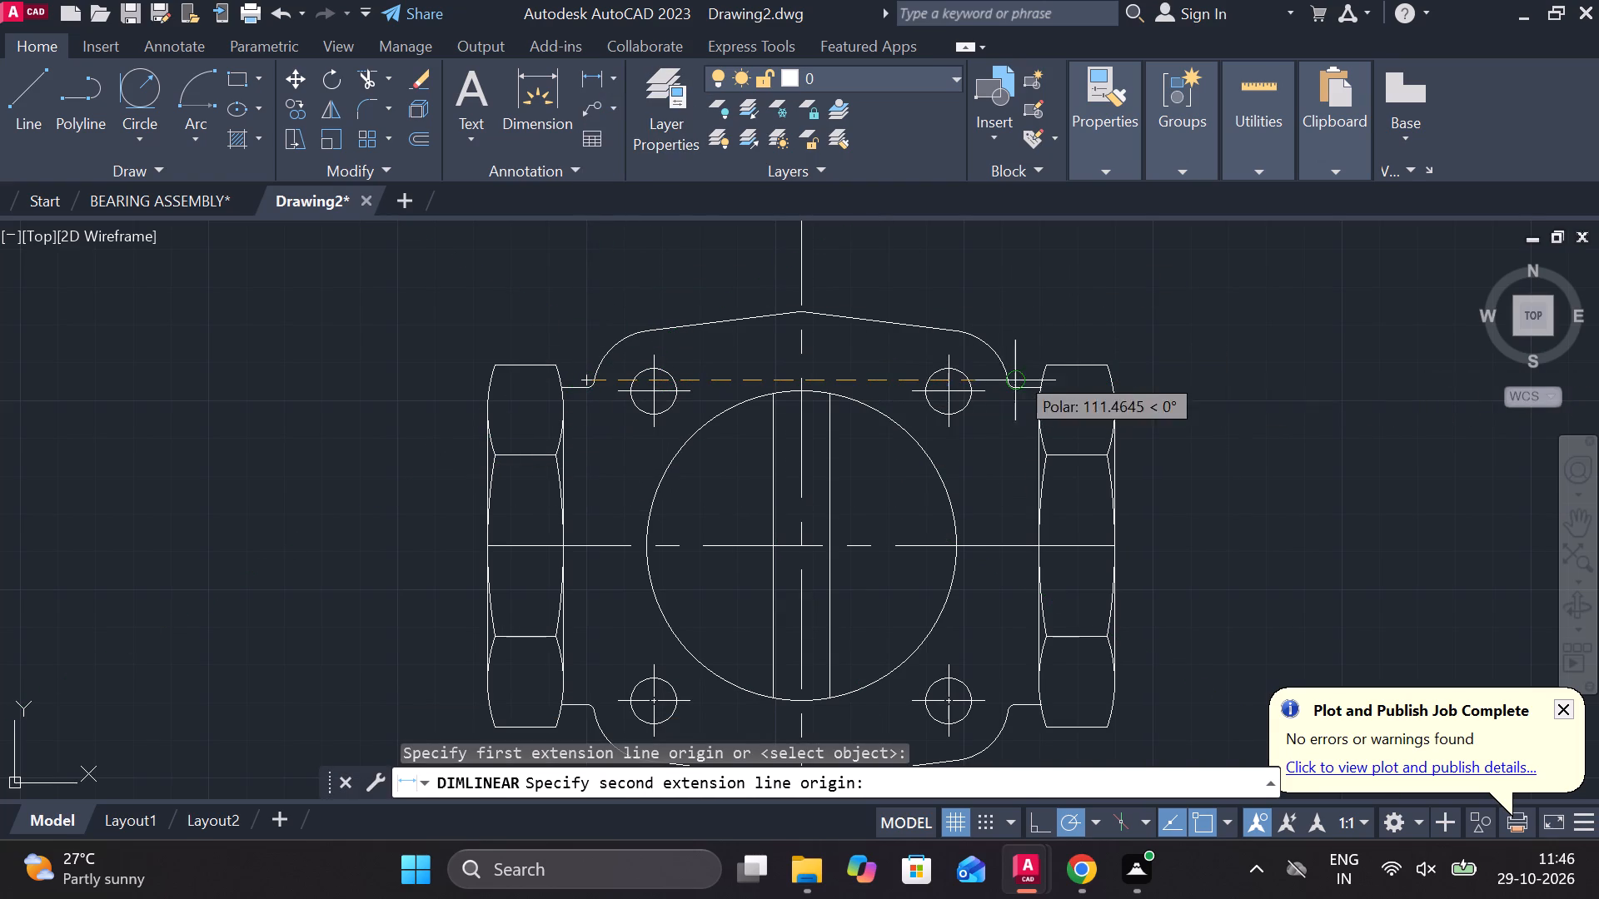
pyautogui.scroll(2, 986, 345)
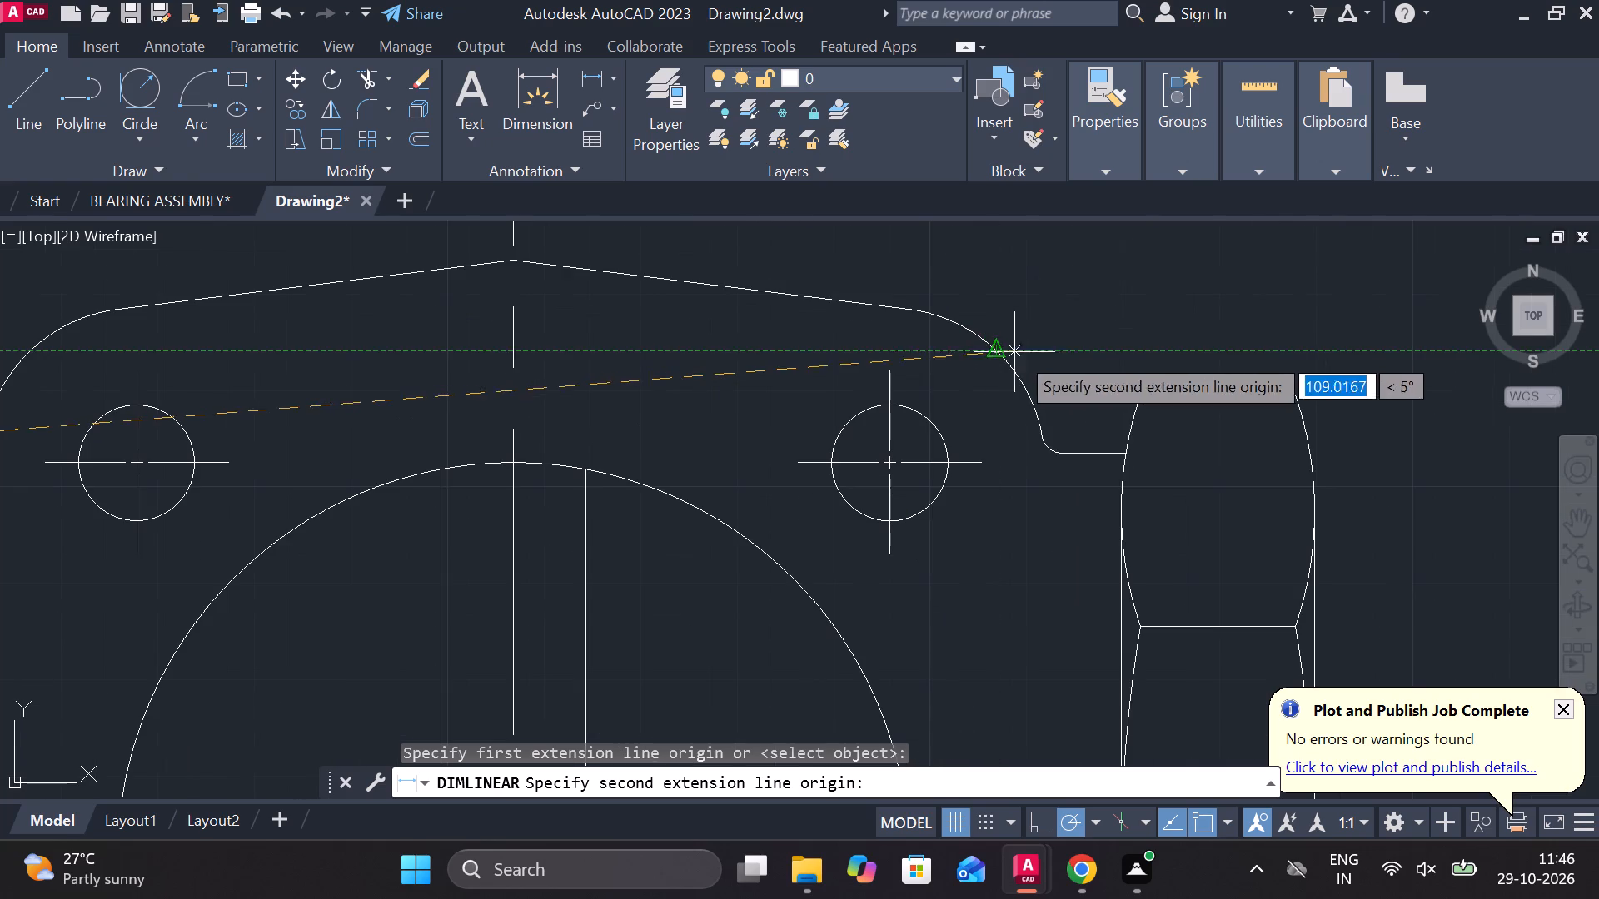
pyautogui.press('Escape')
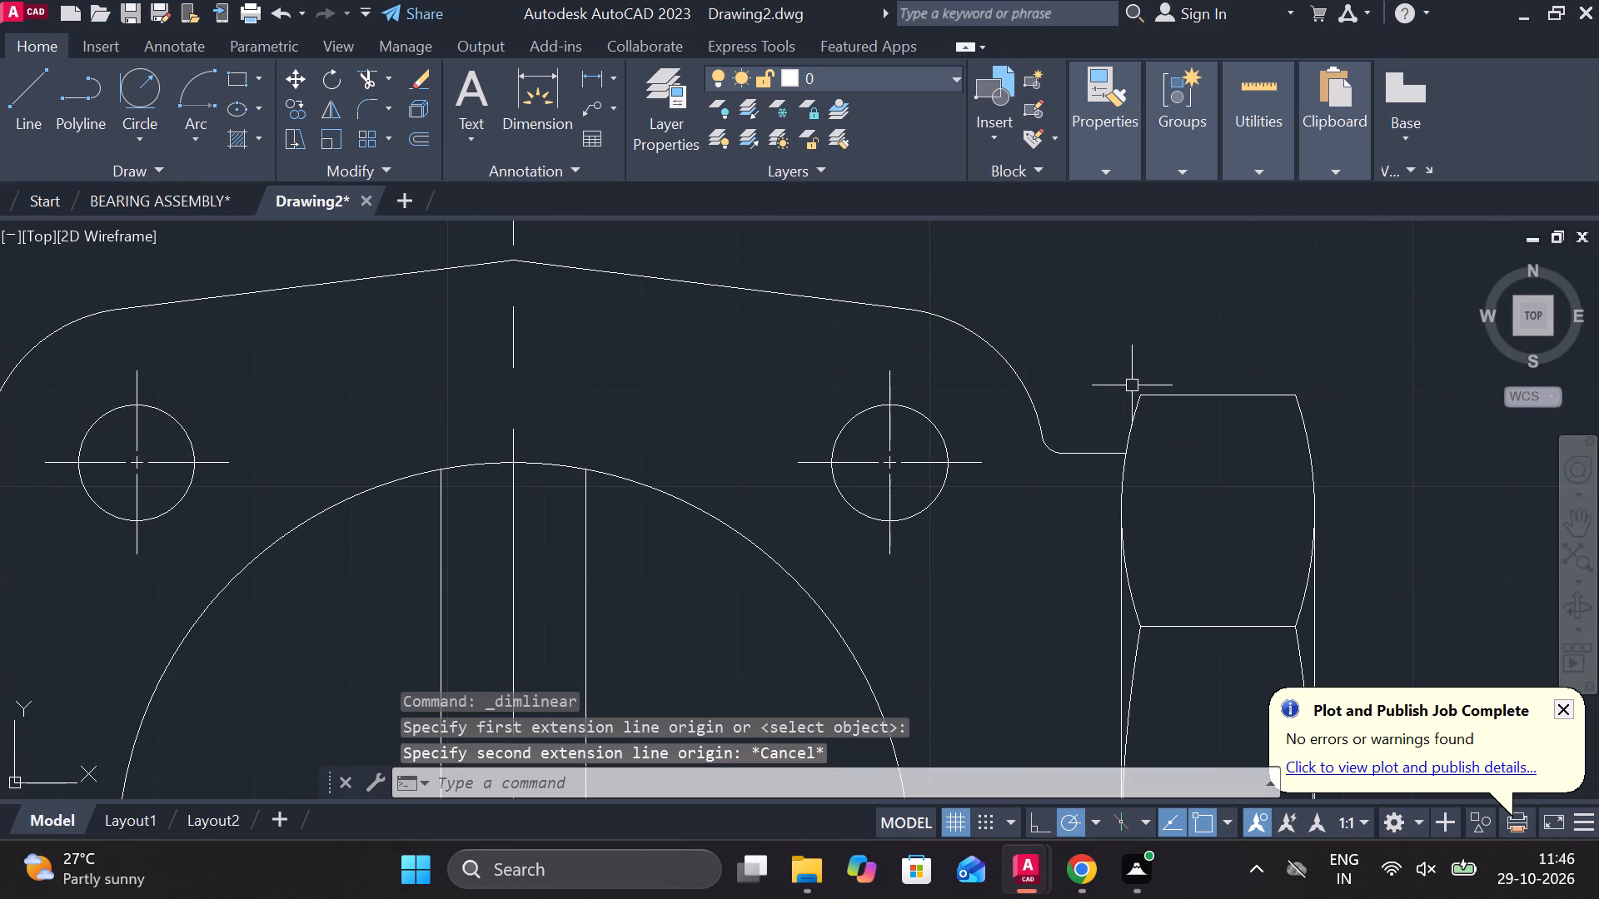
# Add a horizontal linear dimension between the two vertical web lines inside the lobed body's large circle.
pyautogui.scroll(-2, 995, 435)
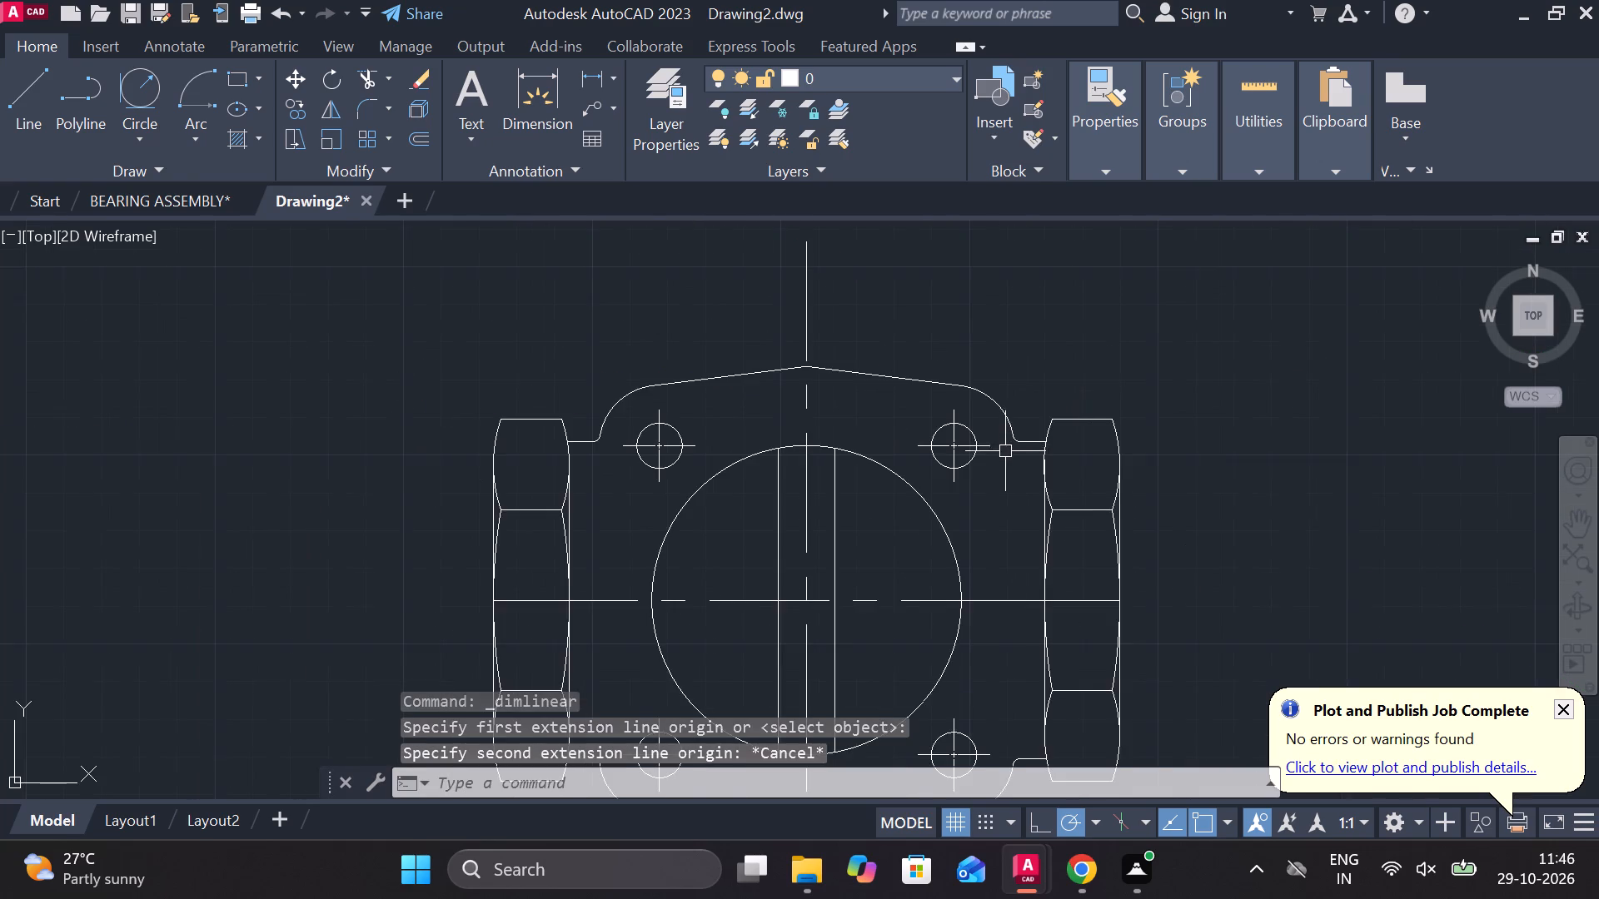
pyautogui.moveTo(999, 451); pyautogui.dragTo(947, 404, button='middle')
pyautogui.scroll(-1, 881, 459)
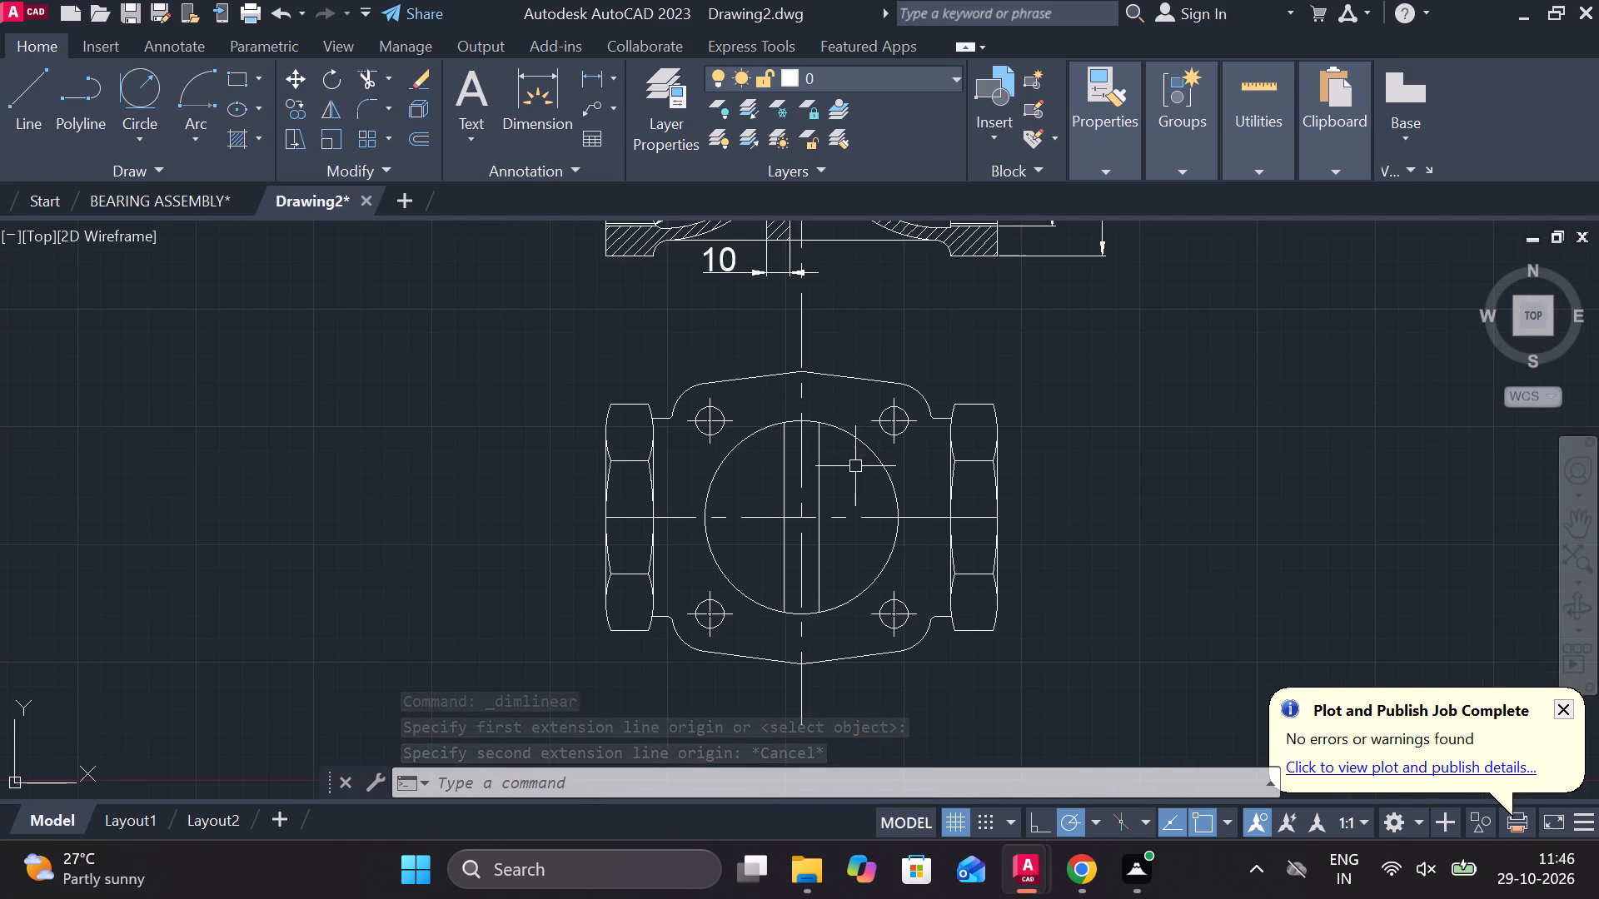
pyautogui.press('space')
pyautogui.scroll(2, 770, 455)
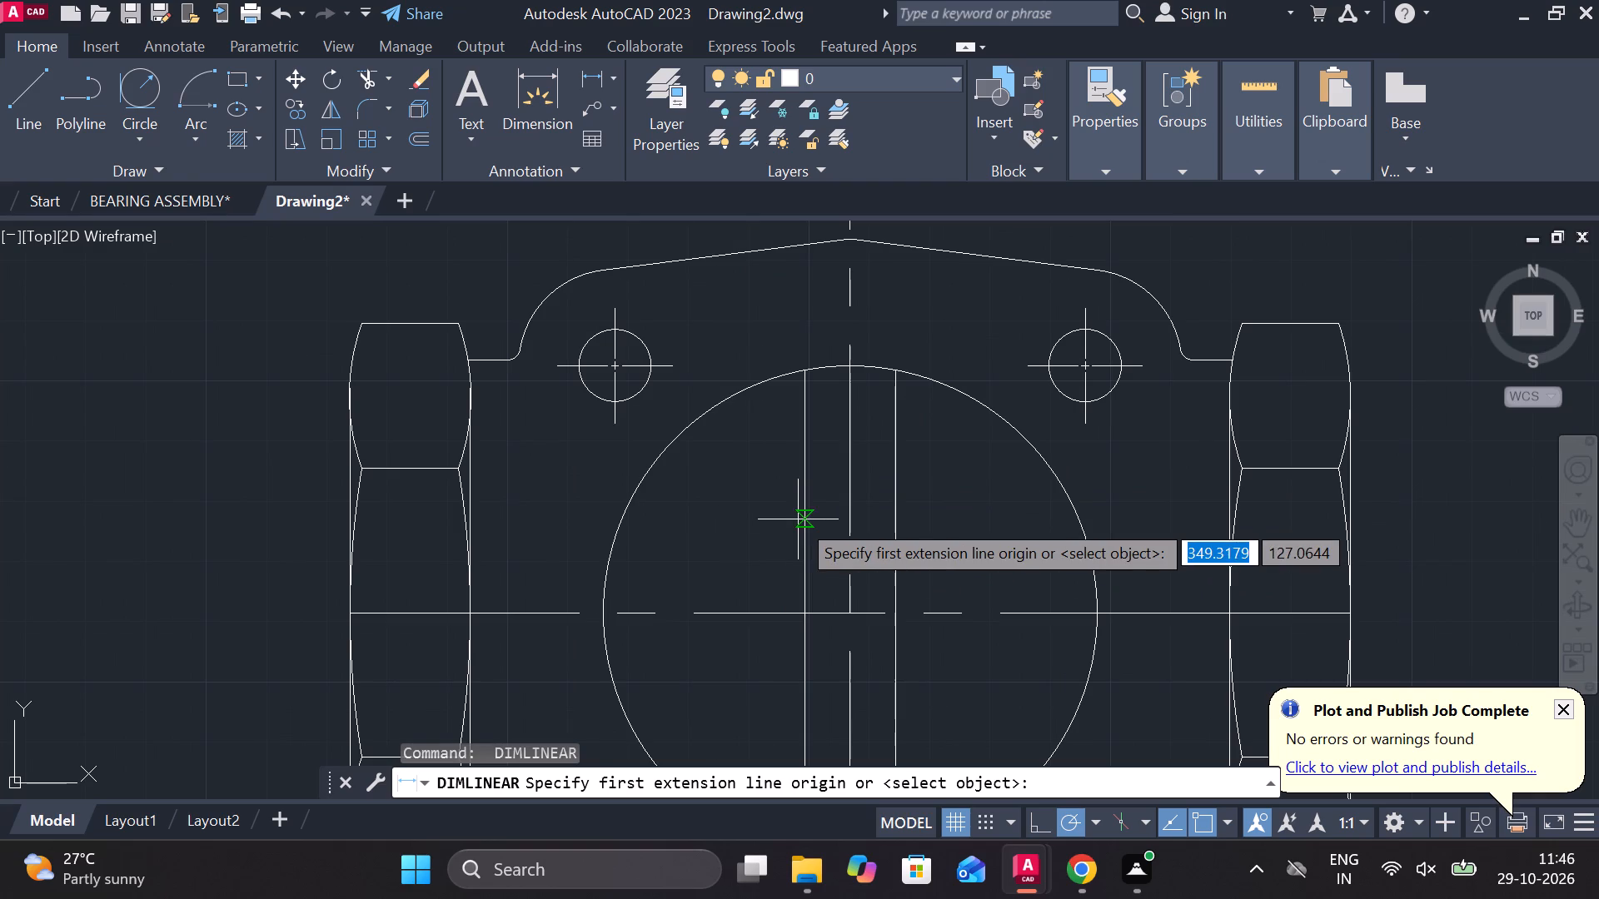
pyautogui.click(802, 519)
pyautogui.click(905, 517)
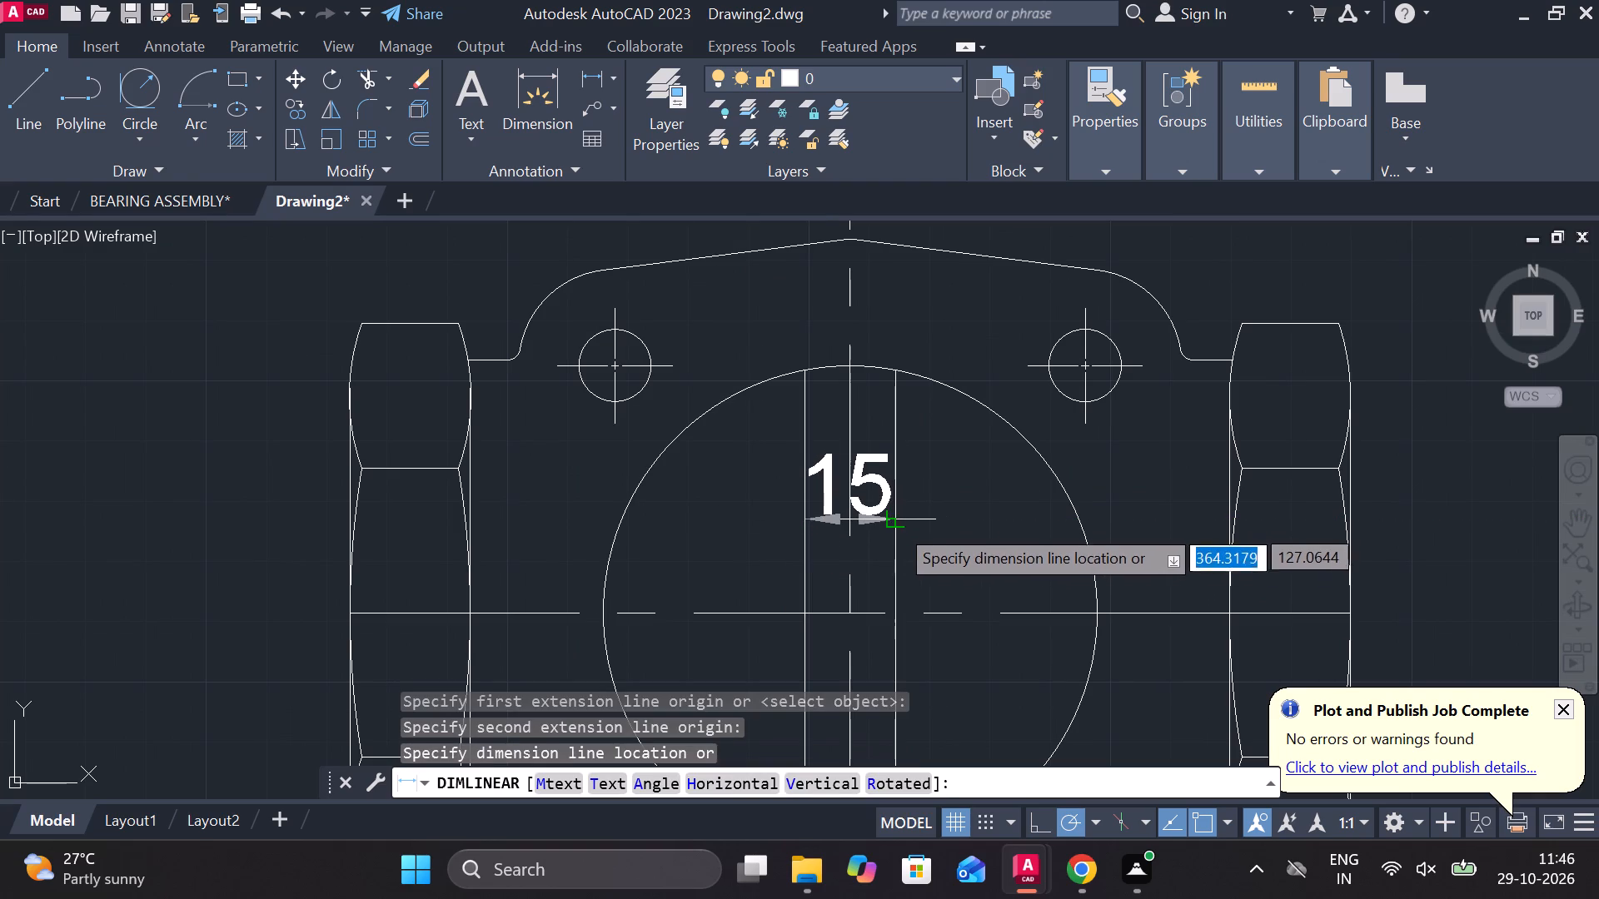
pyautogui.click(895, 541)
# Add a vertical linear dimension to the full height of the left hexagonal end, placed to its left.
pyautogui.scroll(-2, 959, 537)
pyautogui.moveTo(940, 638); pyautogui.dragTo(909, 559, button='middle')
pyautogui.press('space')
pyautogui.click(715, 378)
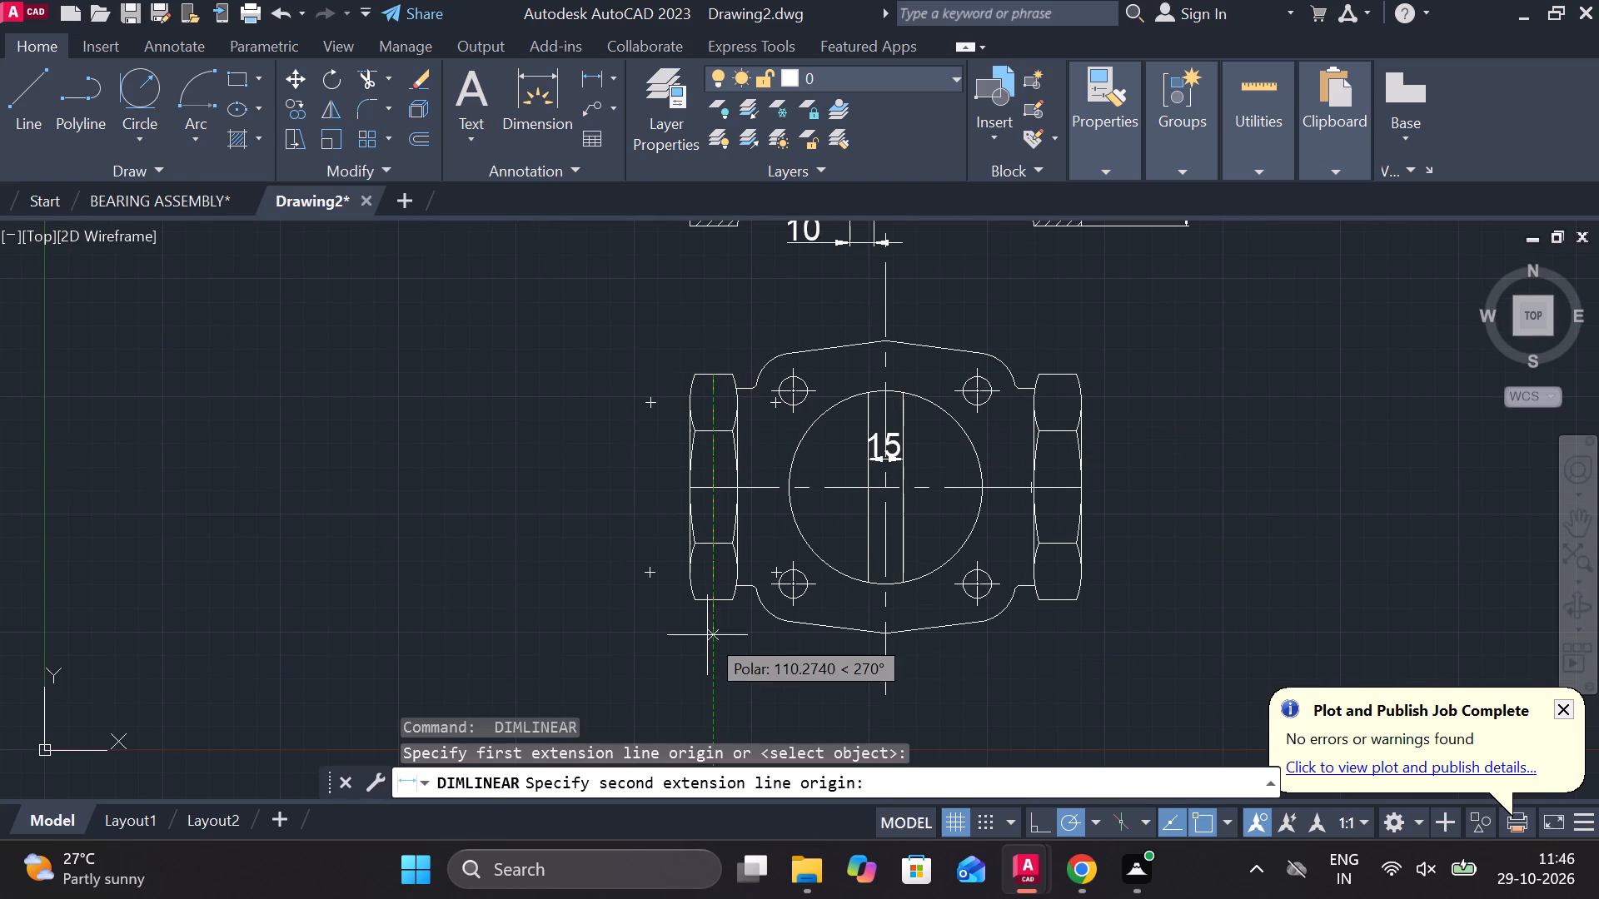
pyautogui.click(710, 604)
pyautogui.click(625, 563)
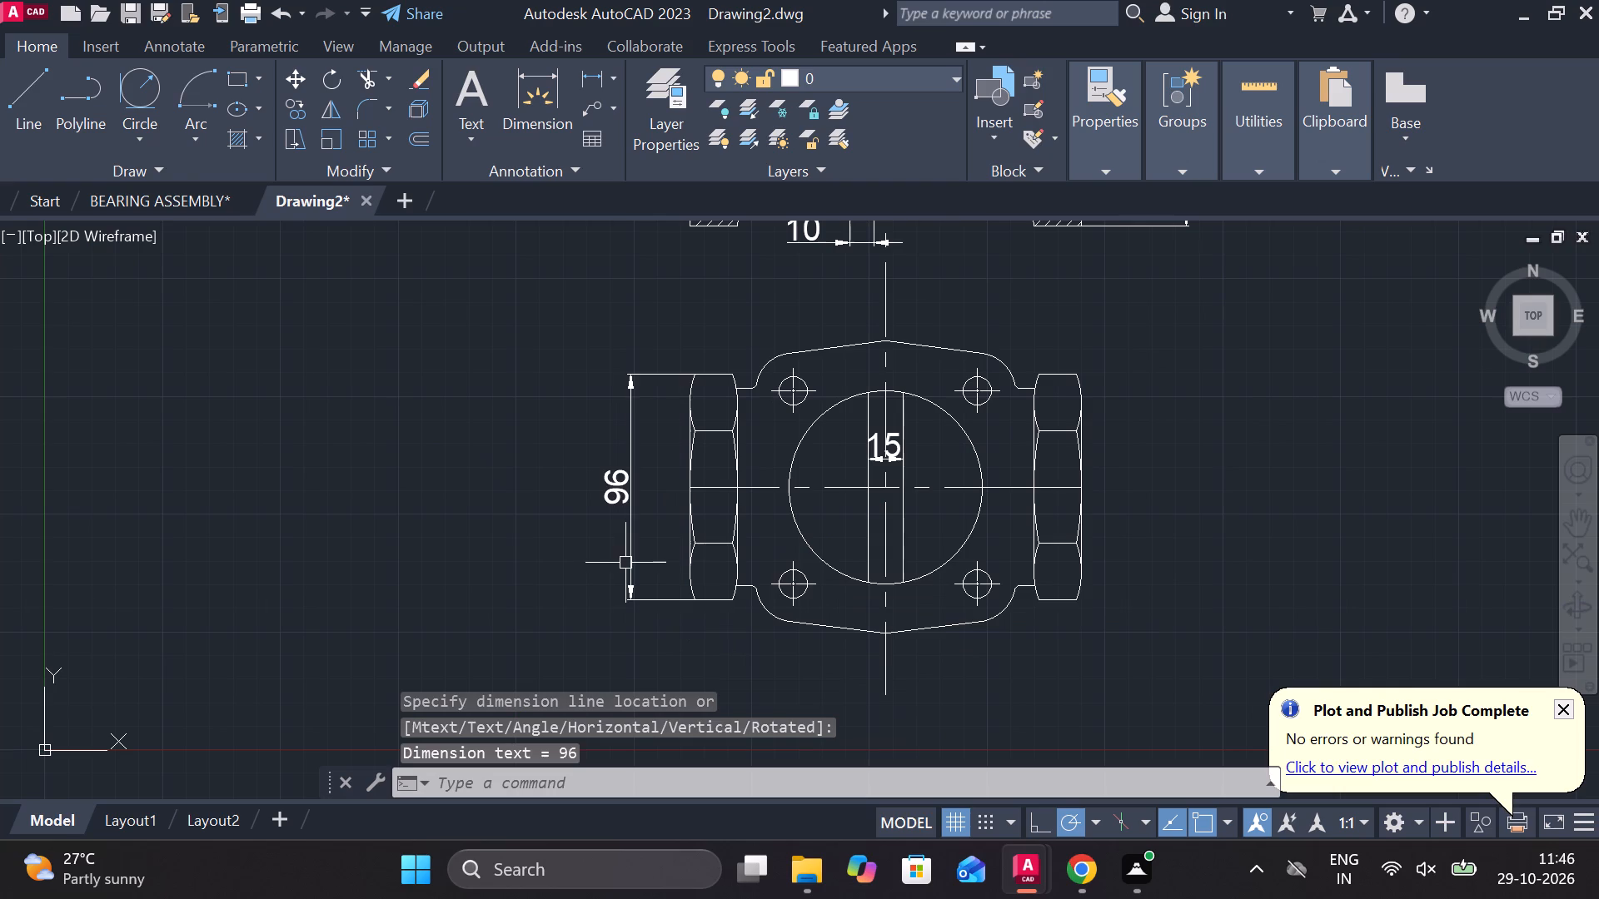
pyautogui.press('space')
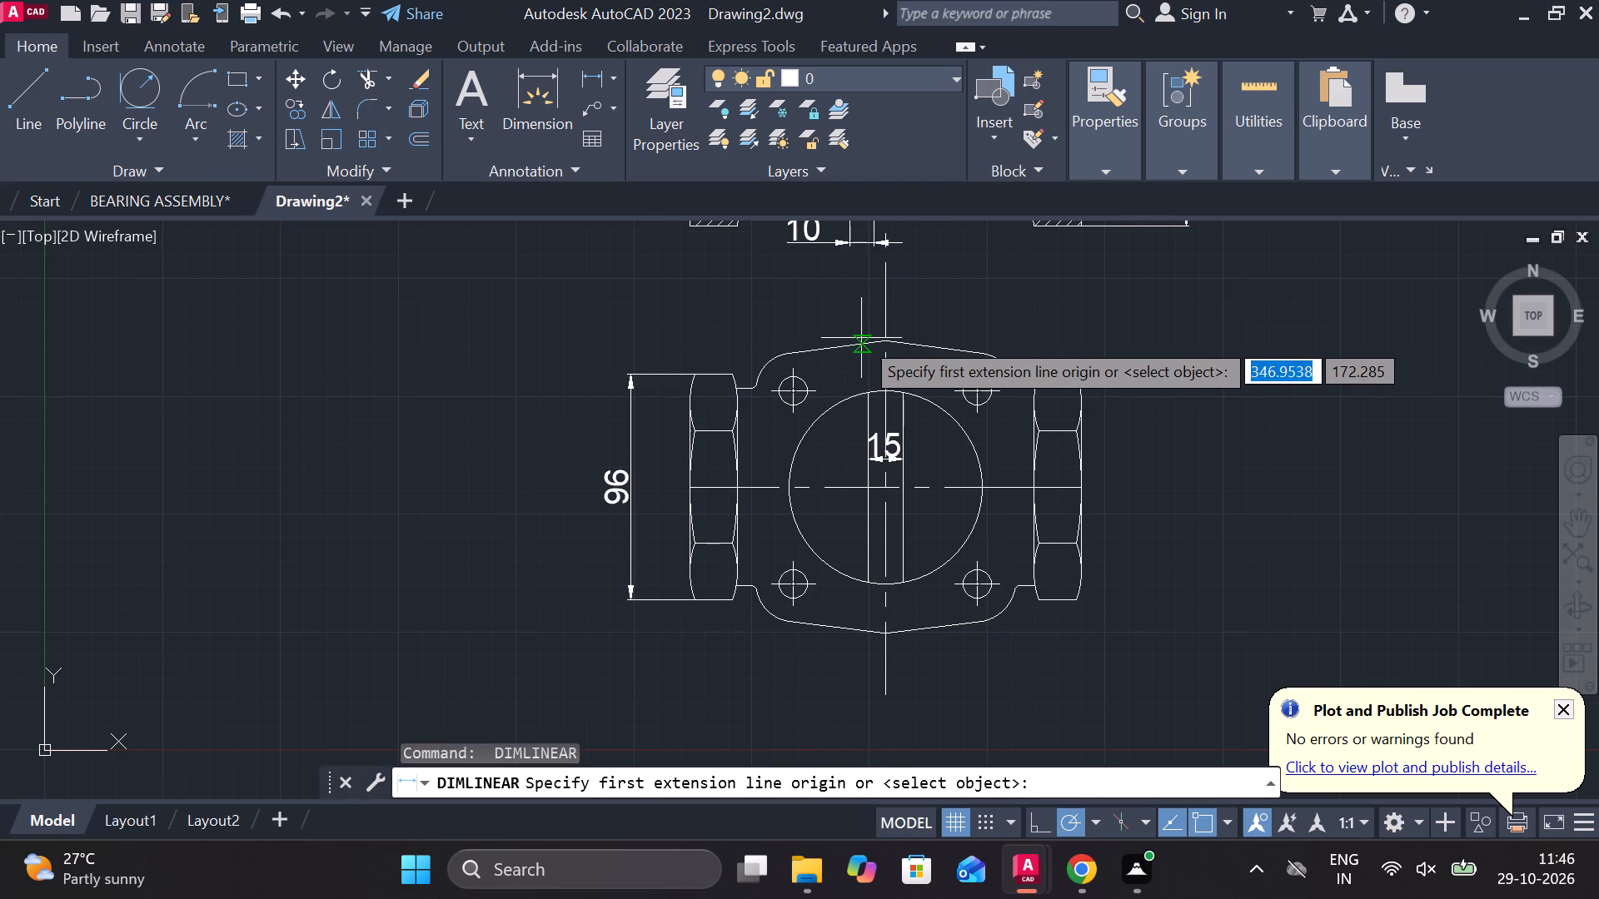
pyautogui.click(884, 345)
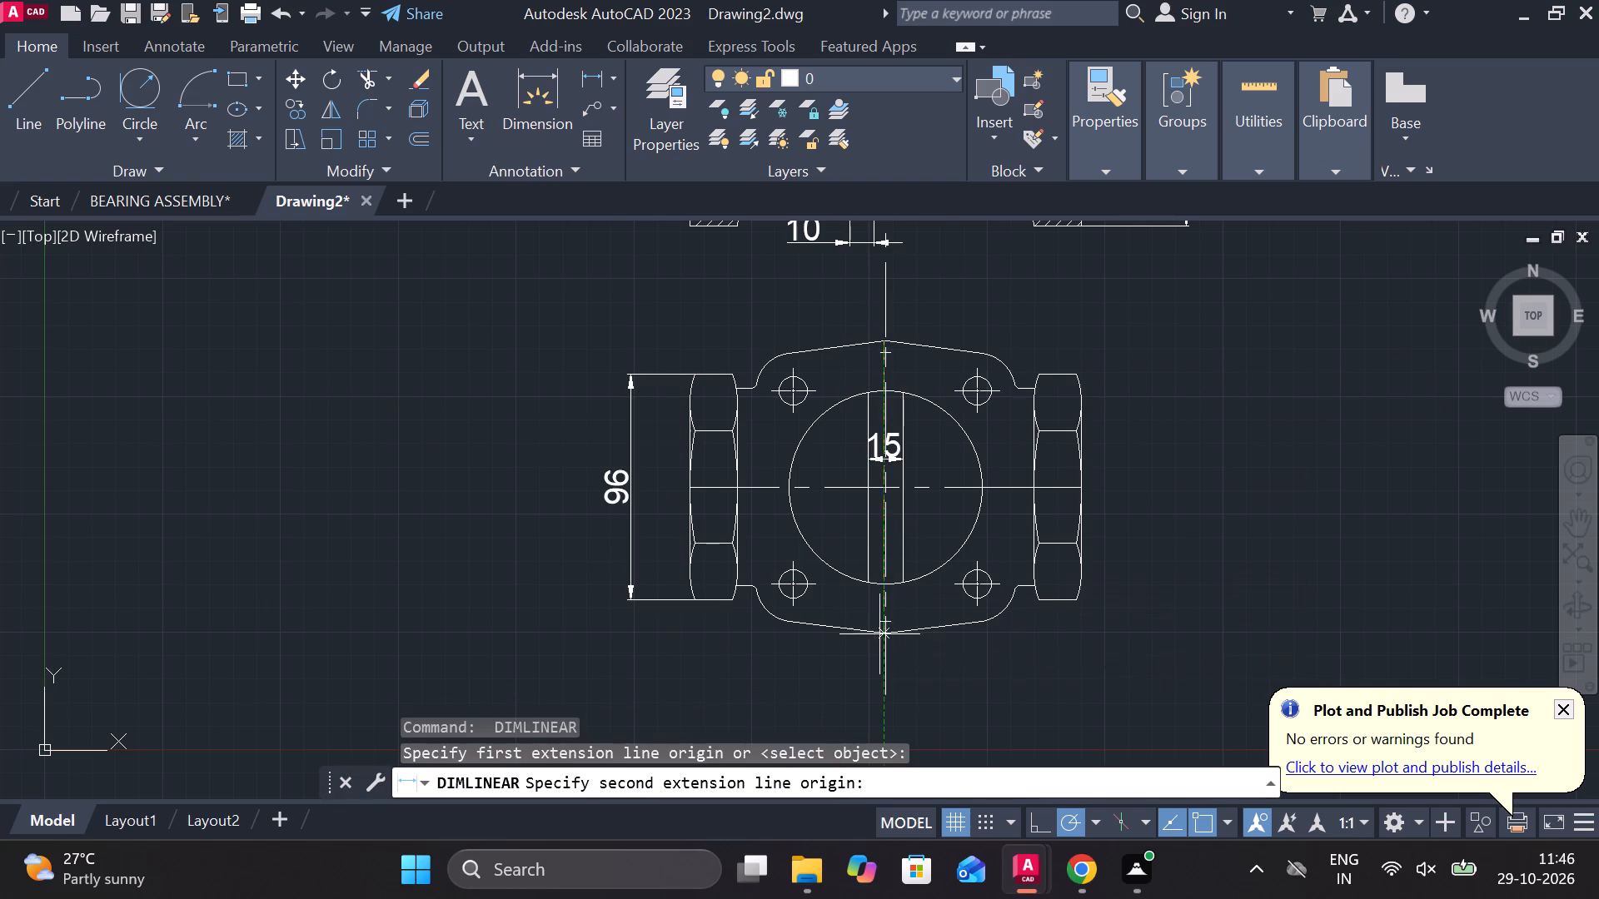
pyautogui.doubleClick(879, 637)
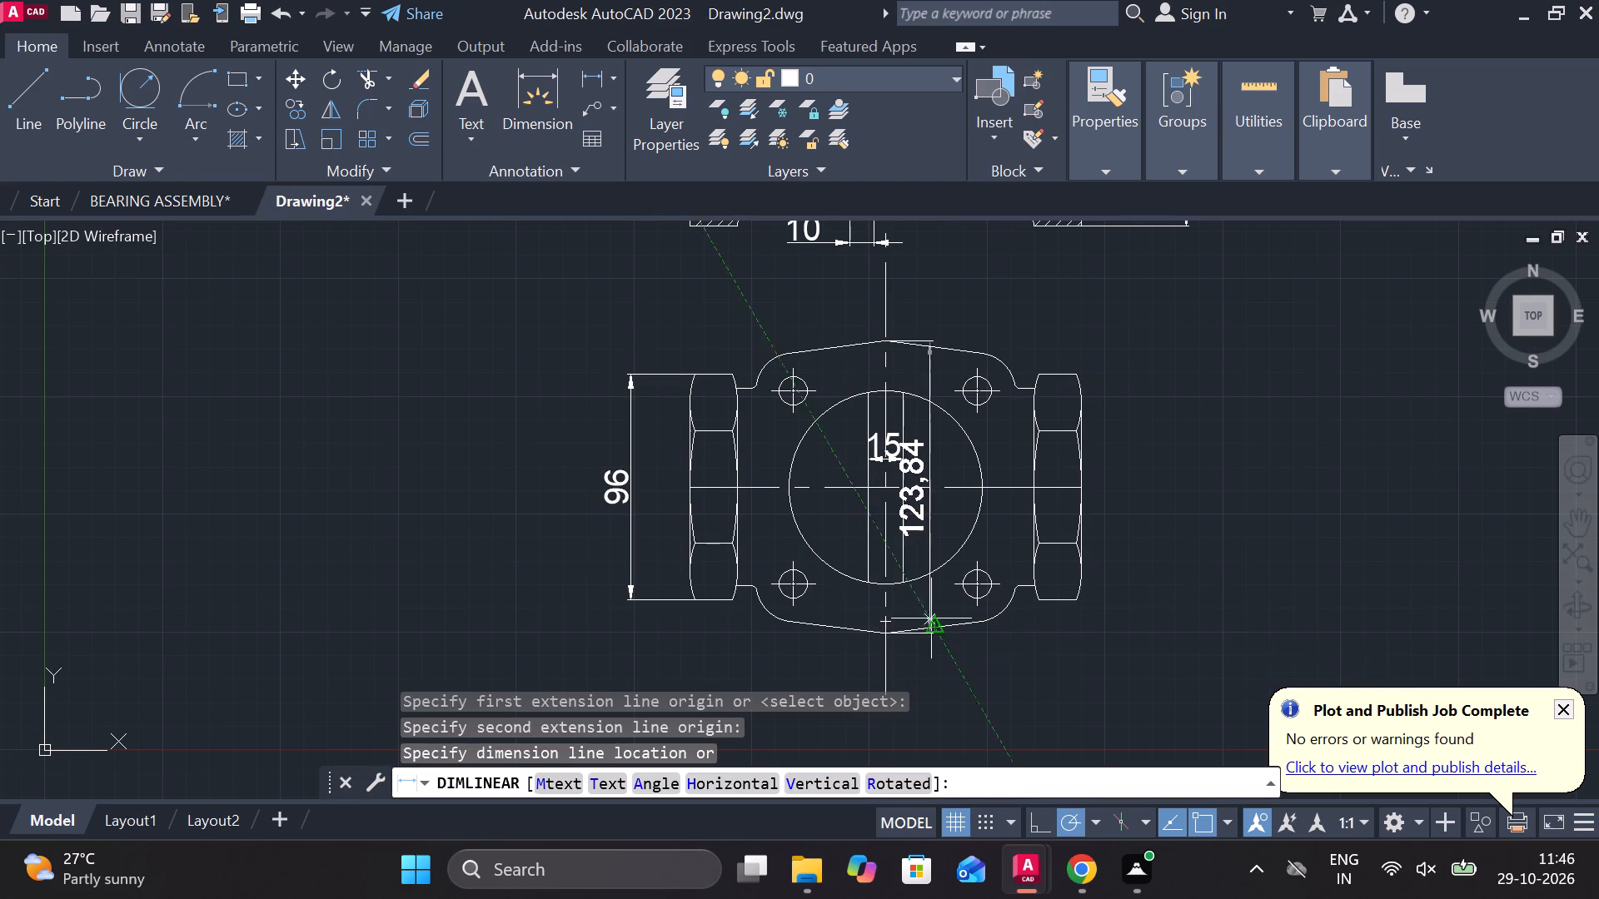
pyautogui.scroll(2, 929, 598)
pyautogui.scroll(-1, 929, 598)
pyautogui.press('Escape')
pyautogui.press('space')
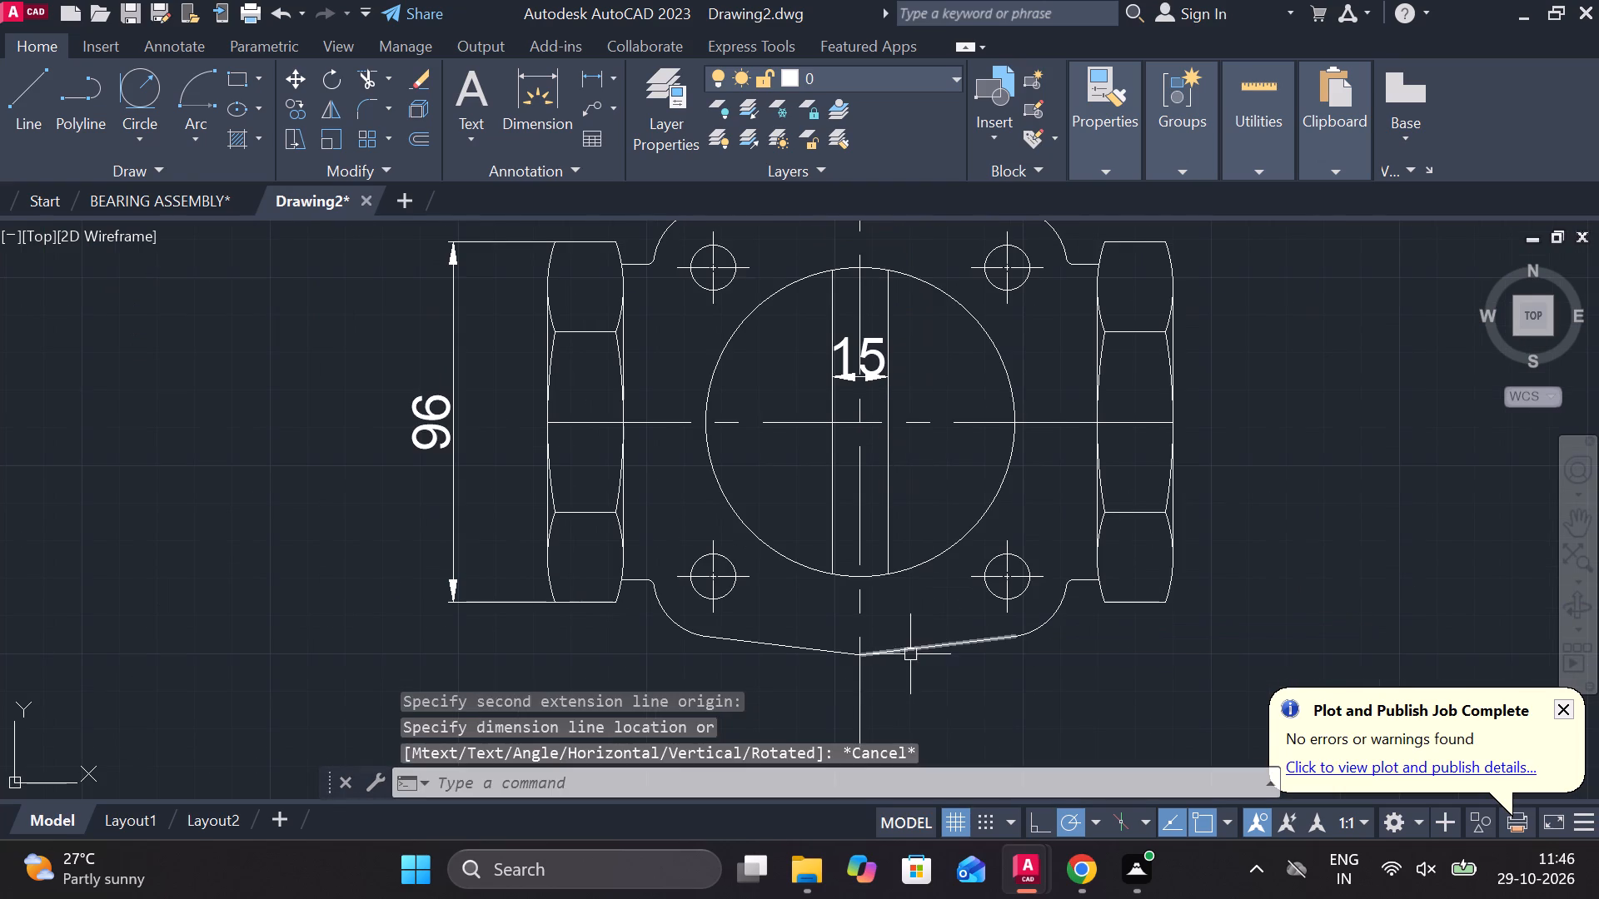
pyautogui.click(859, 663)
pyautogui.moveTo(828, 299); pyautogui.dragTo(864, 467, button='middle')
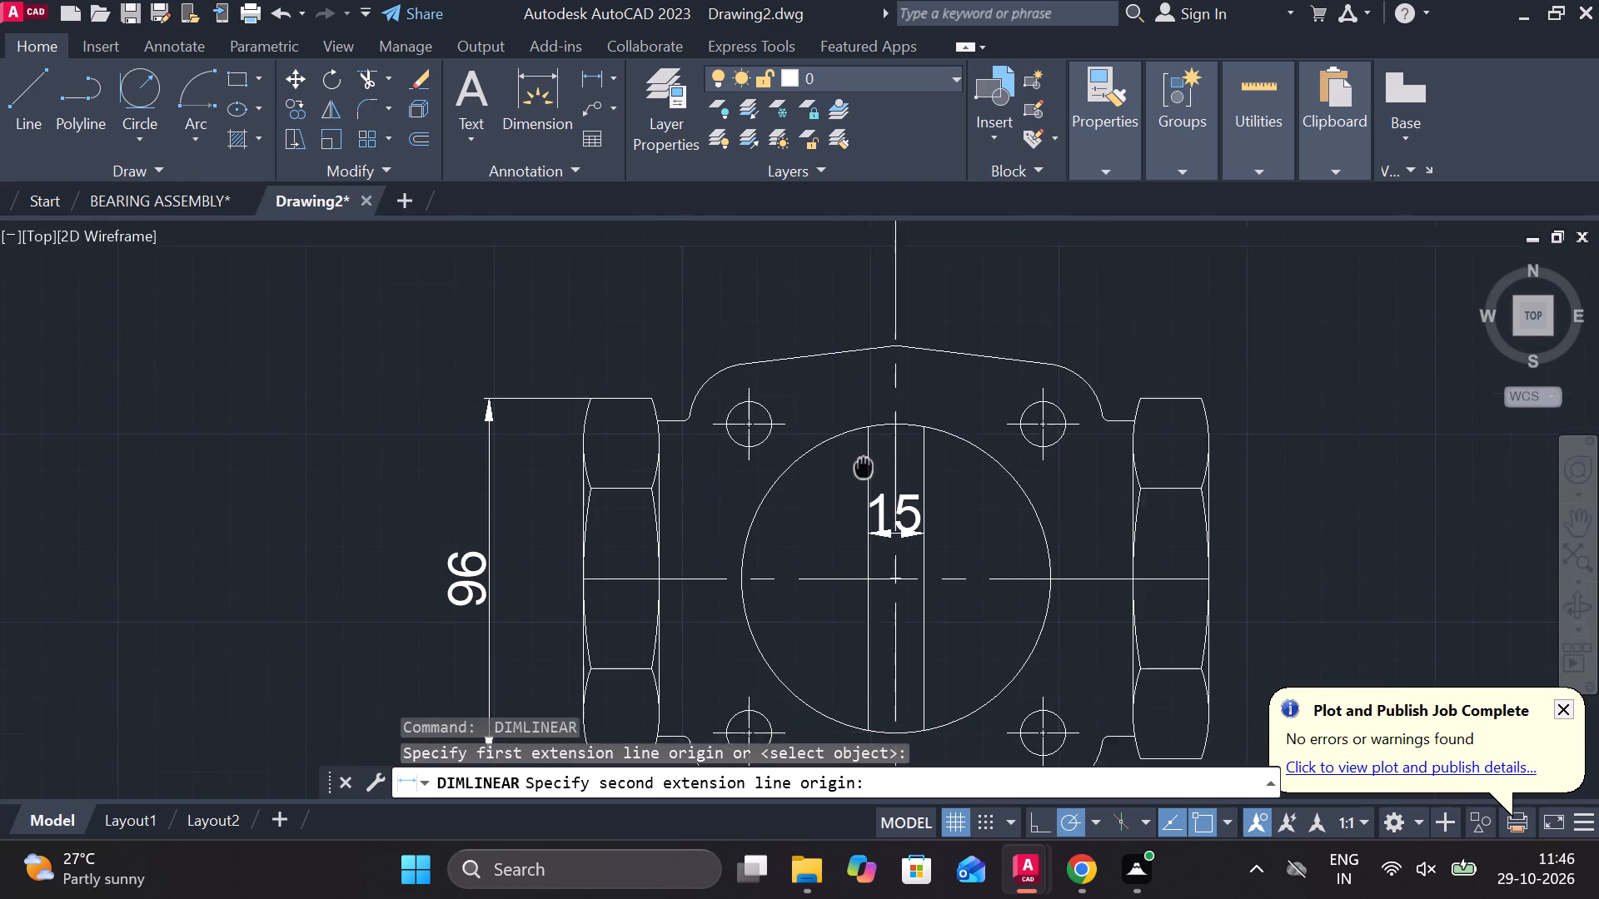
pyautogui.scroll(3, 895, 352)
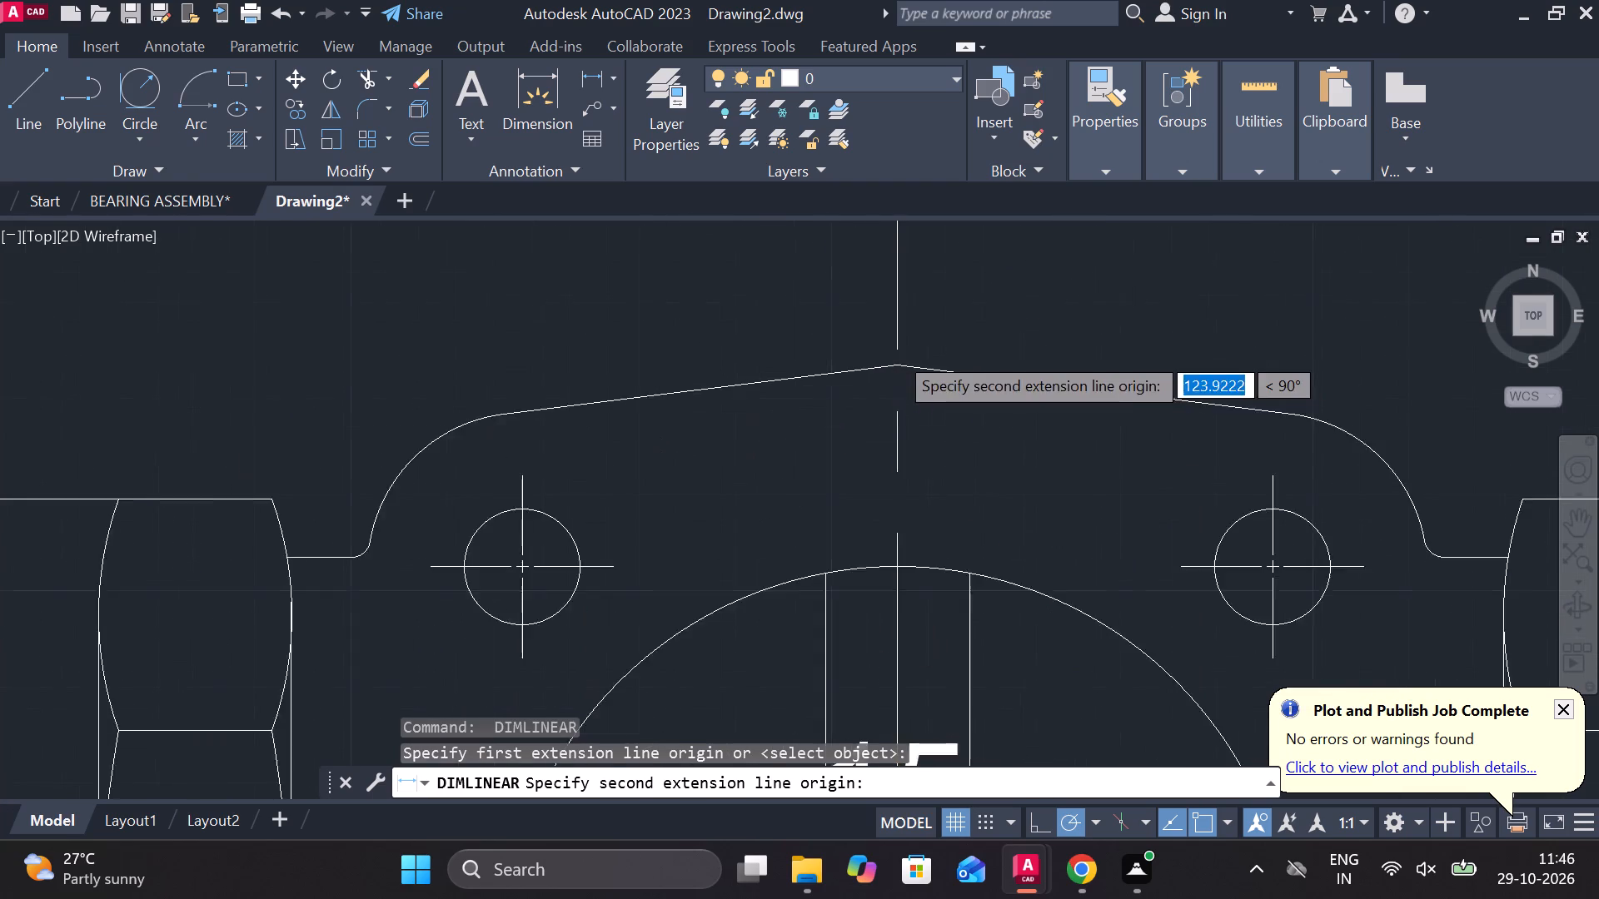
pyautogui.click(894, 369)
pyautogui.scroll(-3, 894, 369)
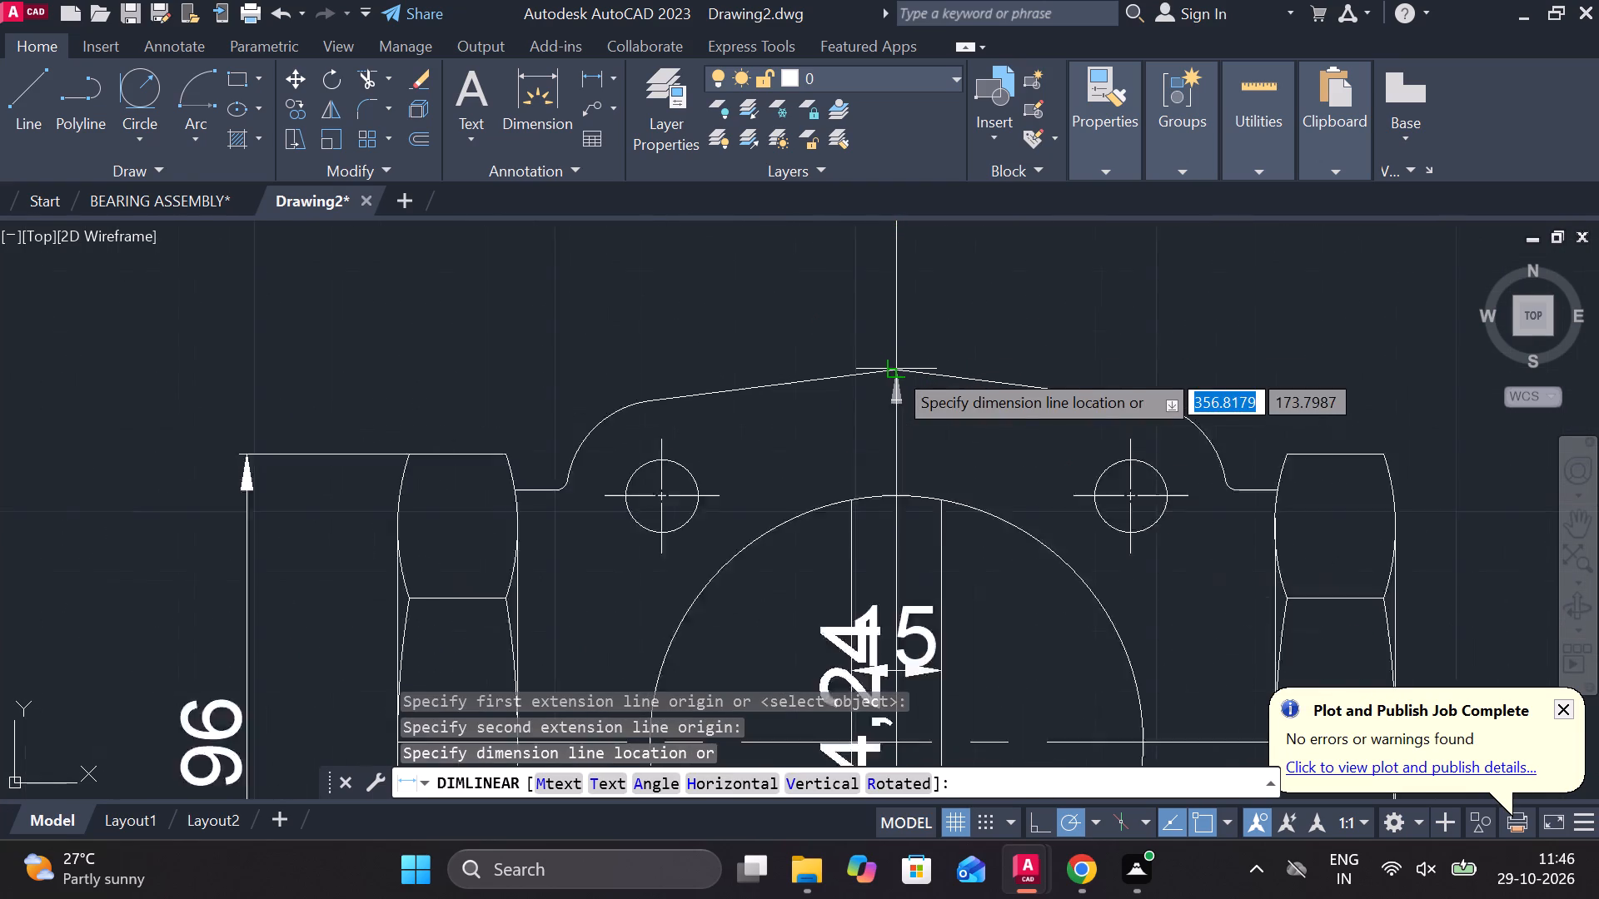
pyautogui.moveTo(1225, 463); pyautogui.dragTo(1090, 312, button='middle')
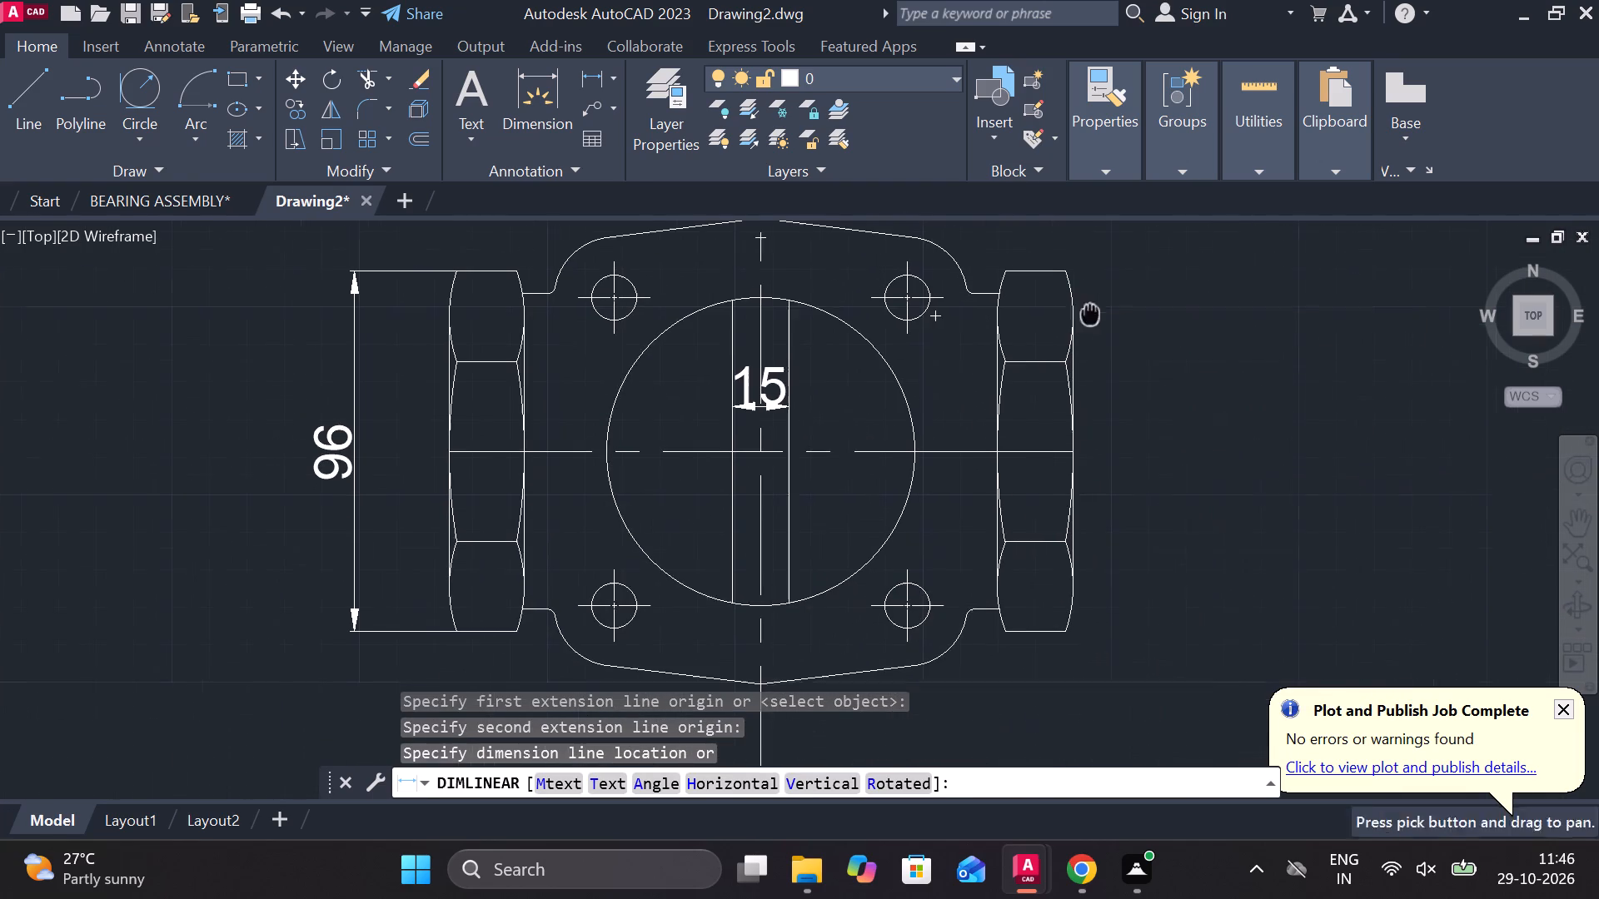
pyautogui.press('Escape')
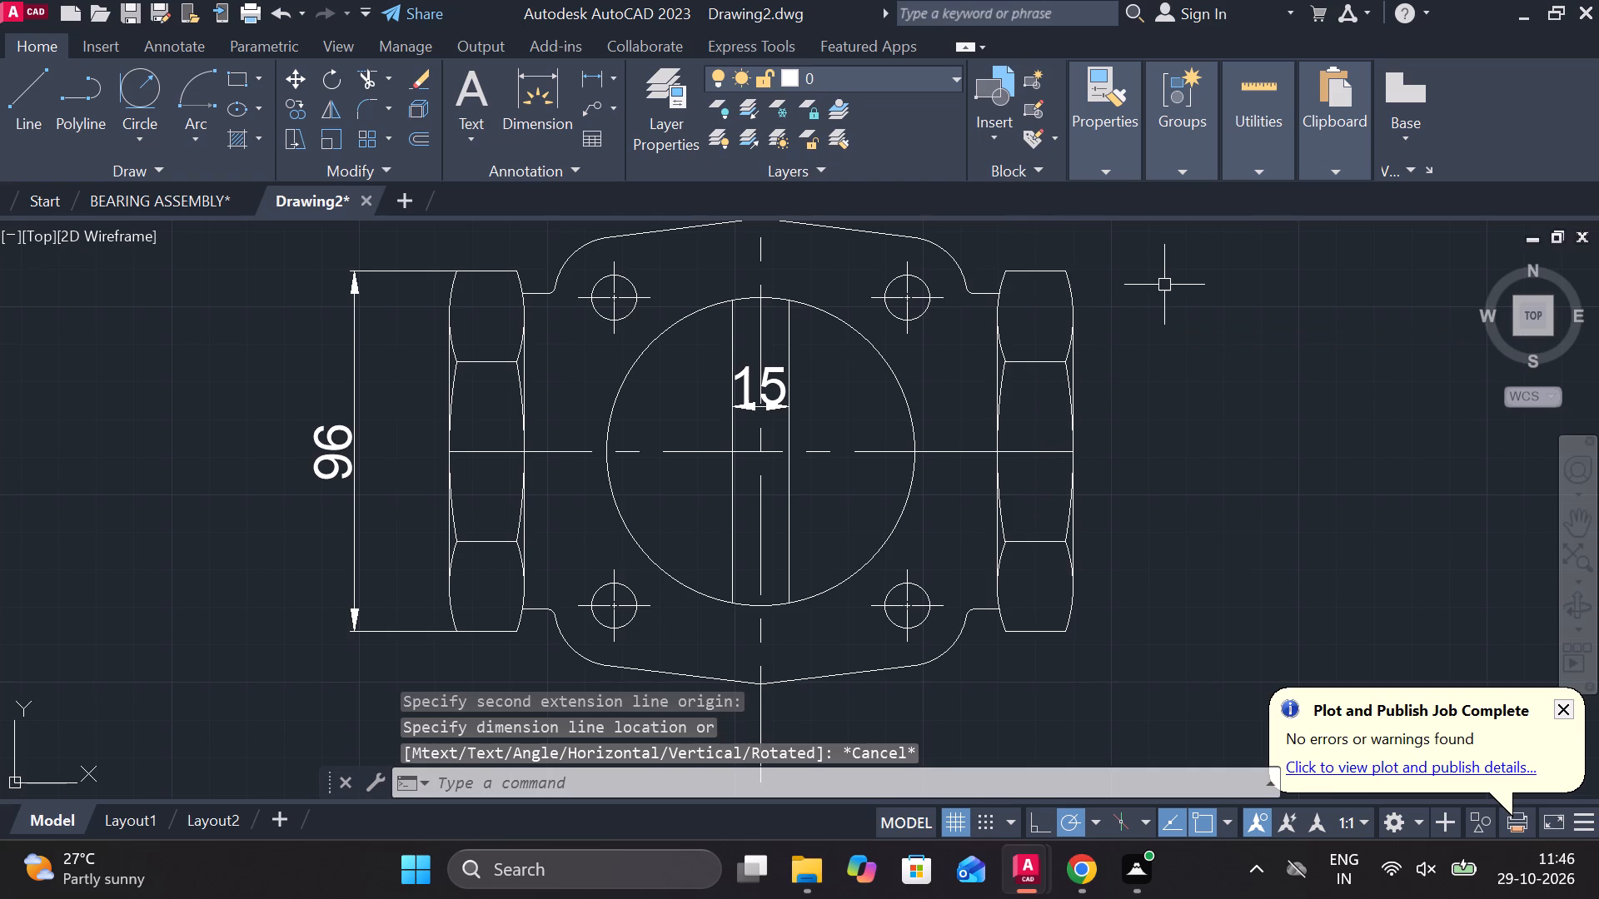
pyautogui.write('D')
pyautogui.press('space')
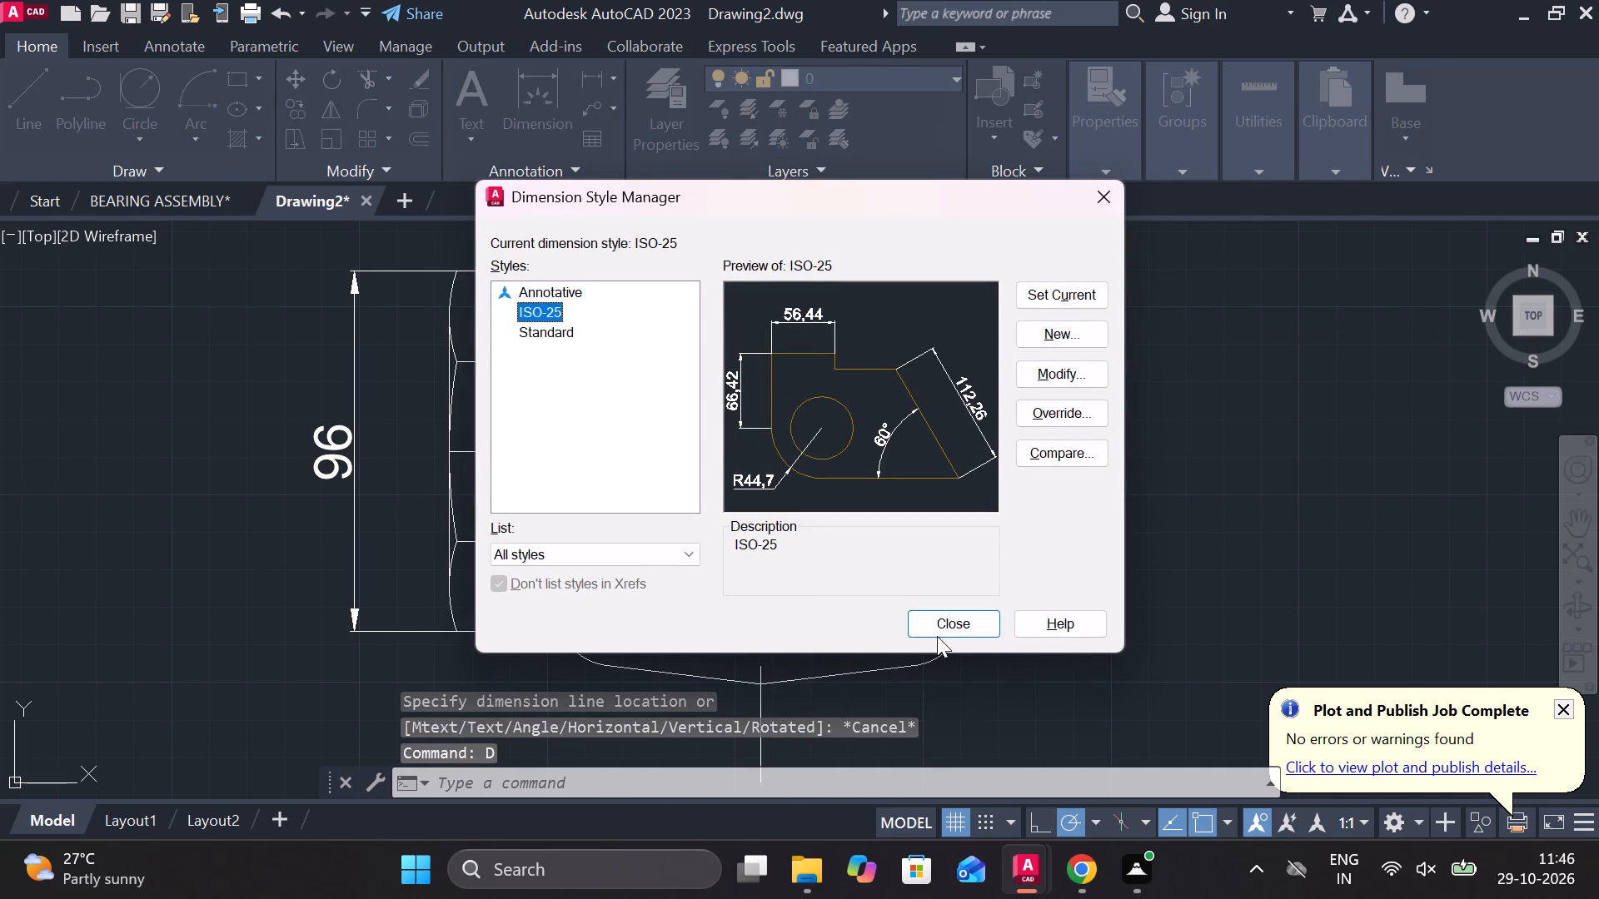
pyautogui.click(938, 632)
# Add a vertical linear dimension between the lobed body's bottom and top apexes, placed beyond the right hexagonal end.
pyautogui.click(593, 84)
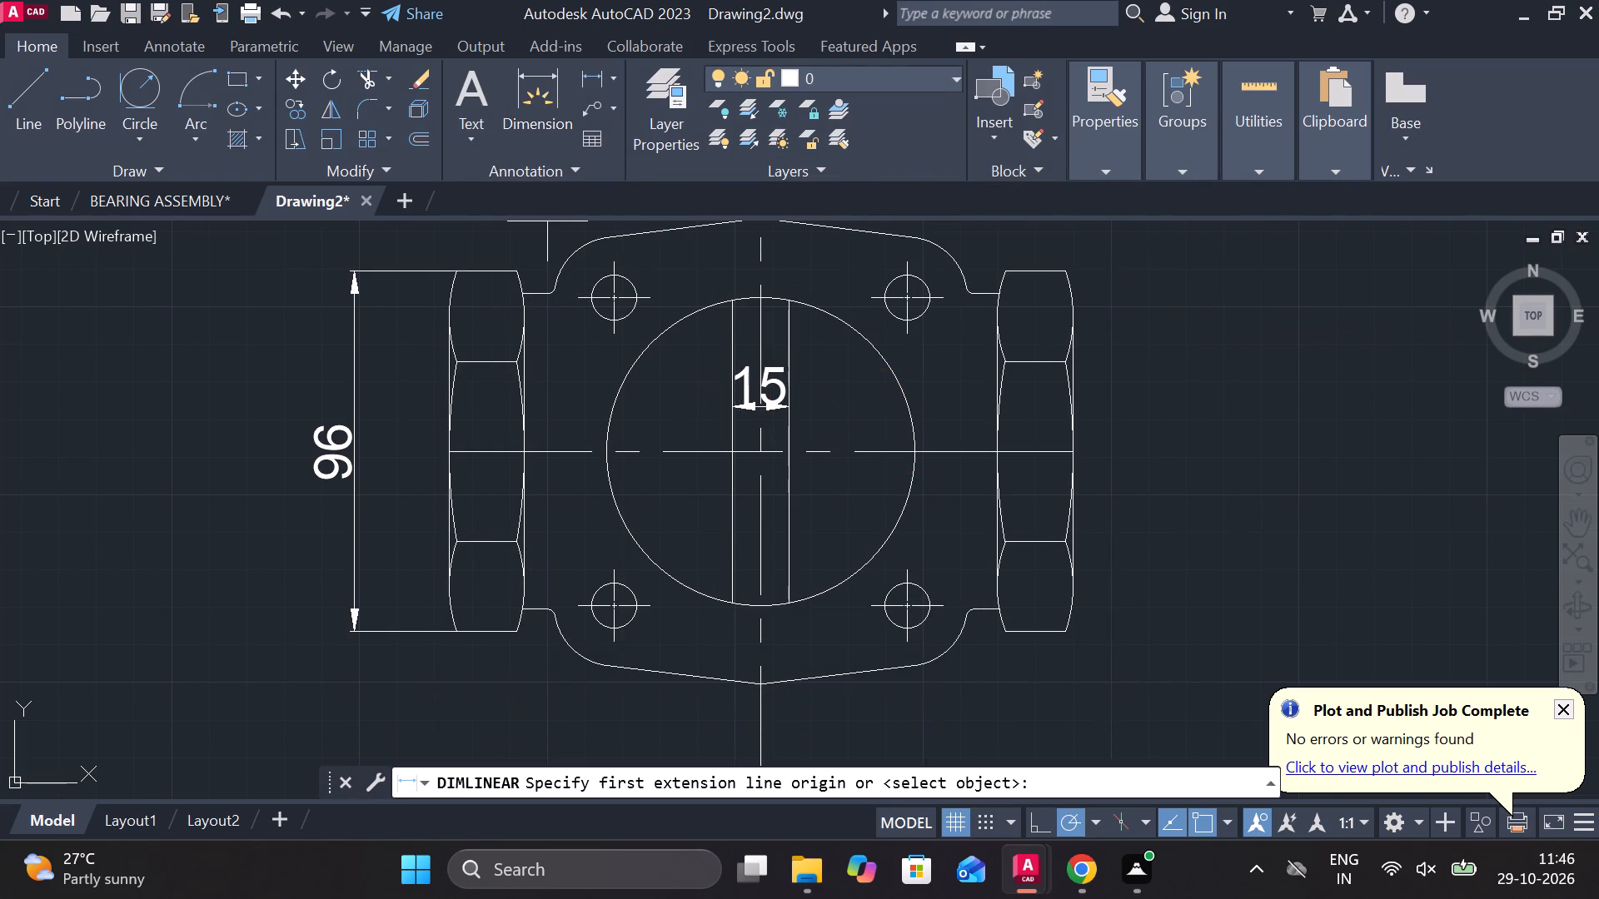
pyautogui.scroll(3, 762, 690)
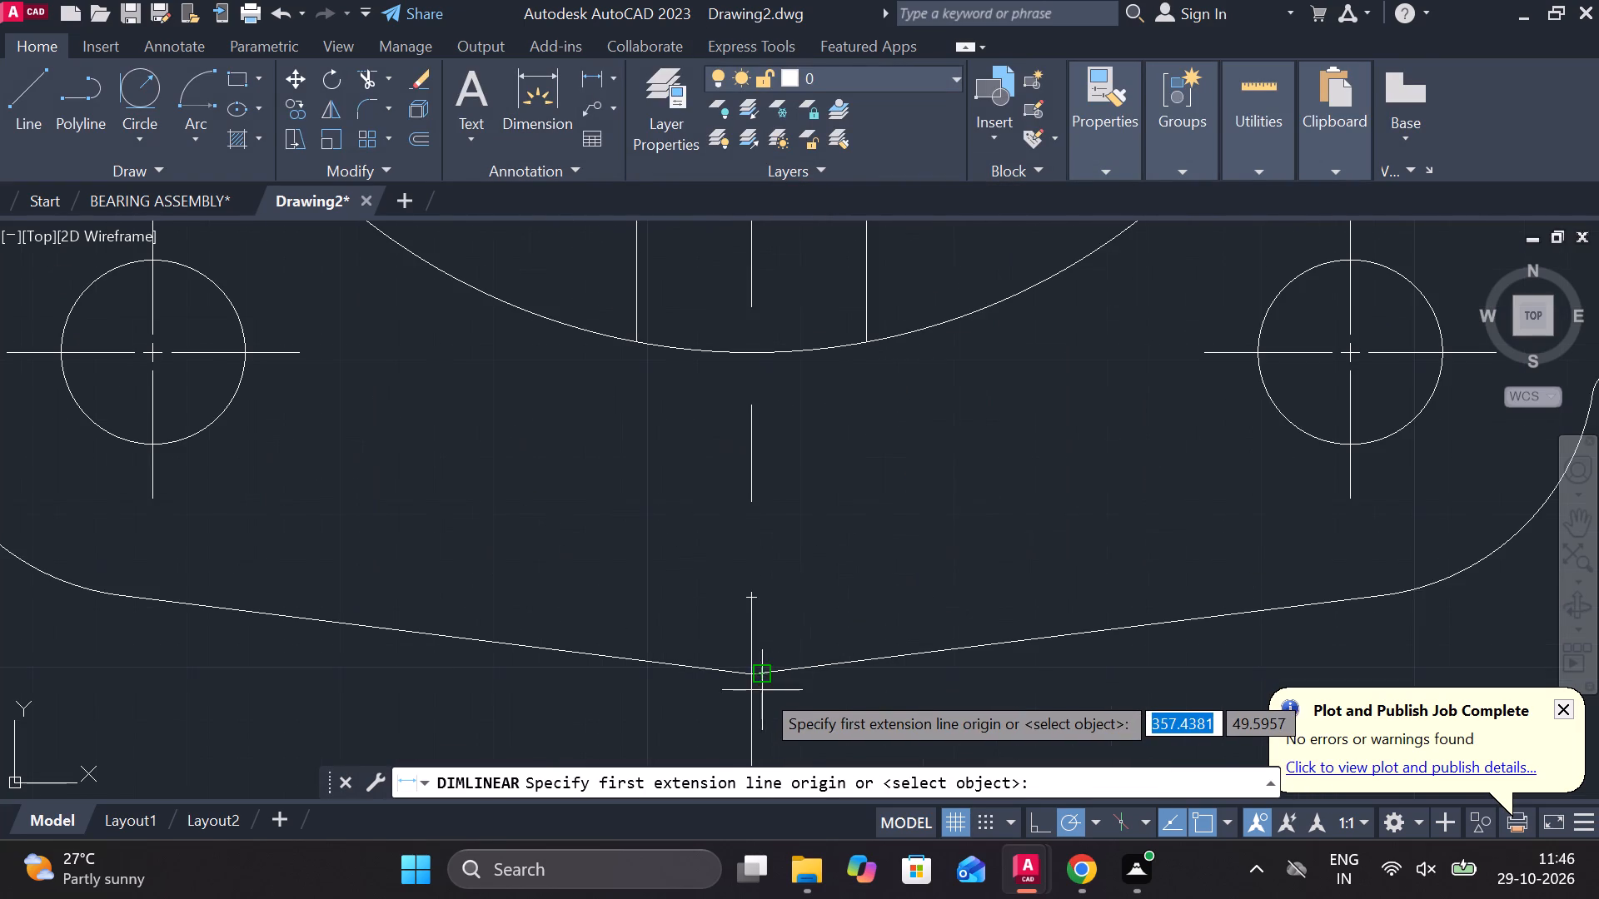
pyautogui.scroll(3, 760, 676)
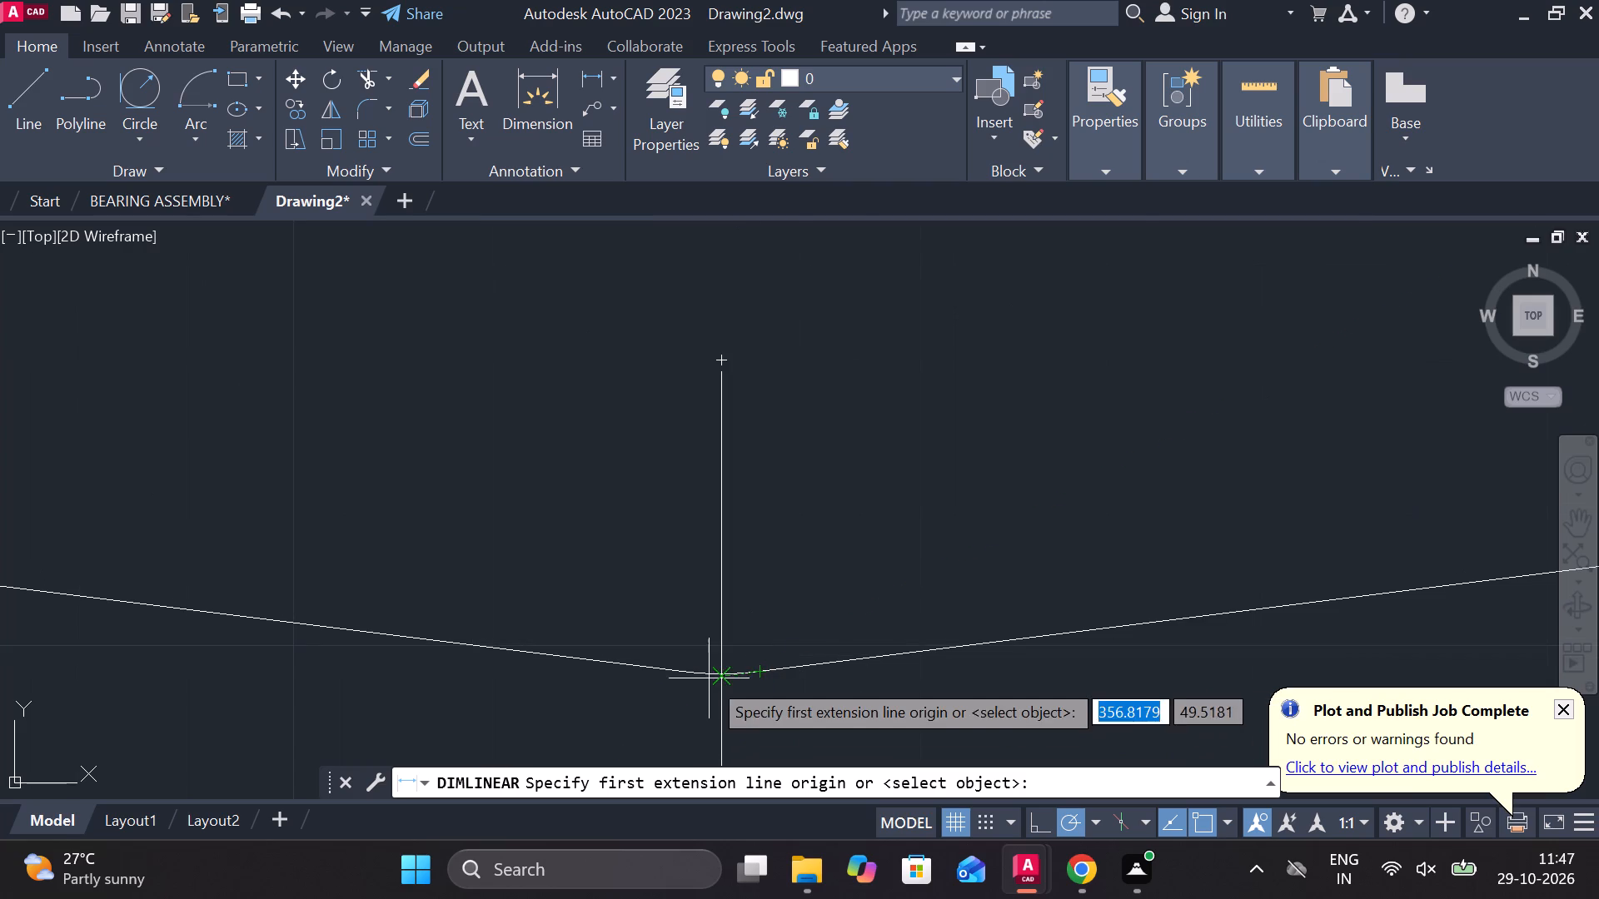
pyautogui.click(722, 671)
pyautogui.scroll(-4, 721, 633)
pyautogui.scroll(-2, 794, 492)
pyautogui.moveTo(773, 470); pyautogui.dragTo(777, 780, button='middle')
pyautogui.scroll(3, 728, 395)
pyautogui.scroll(3, 865, 363)
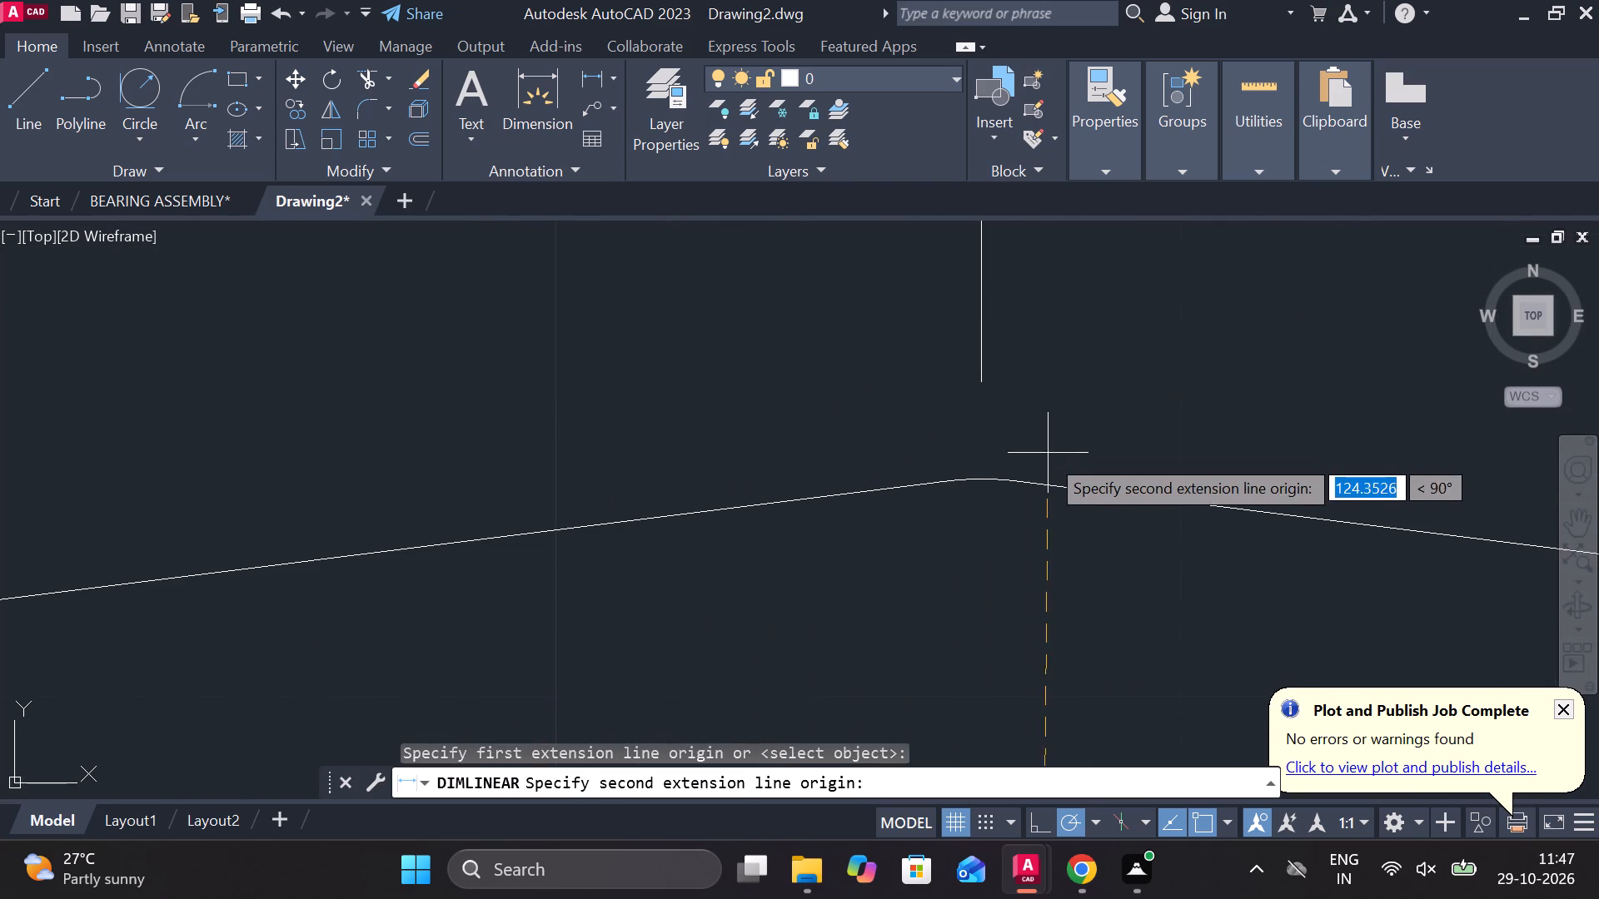
pyautogui.click(976, 479)
pyautogui.scroll(-5, 978, 479)
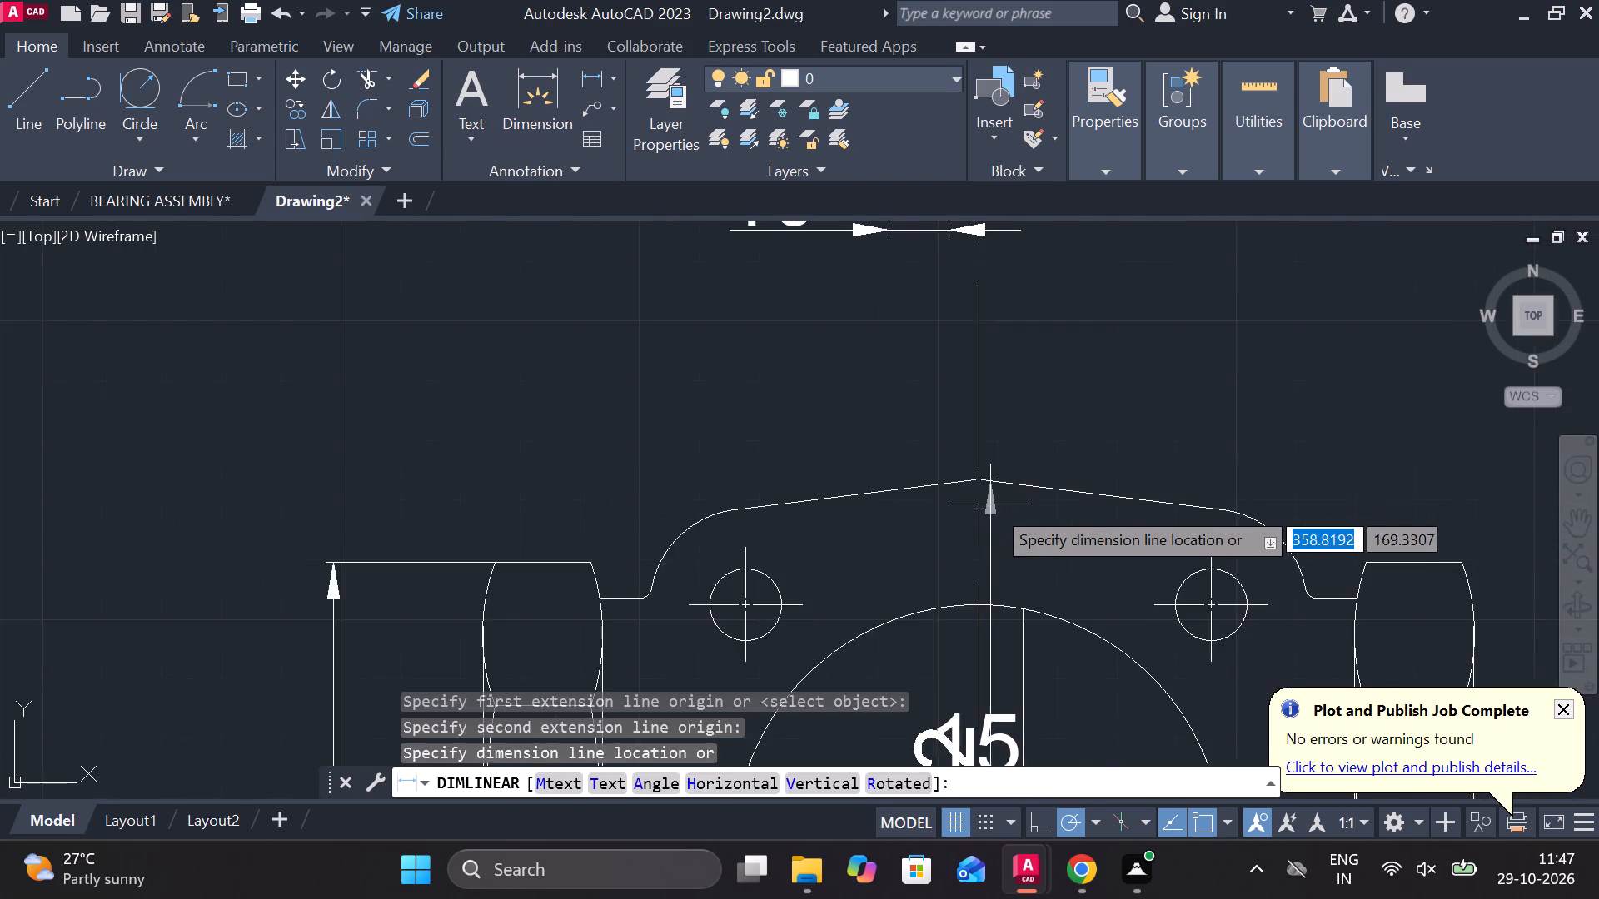
pyautogui.scroll(-4, 993, 506)
pyautogui.scroll(2, 1098, 569)
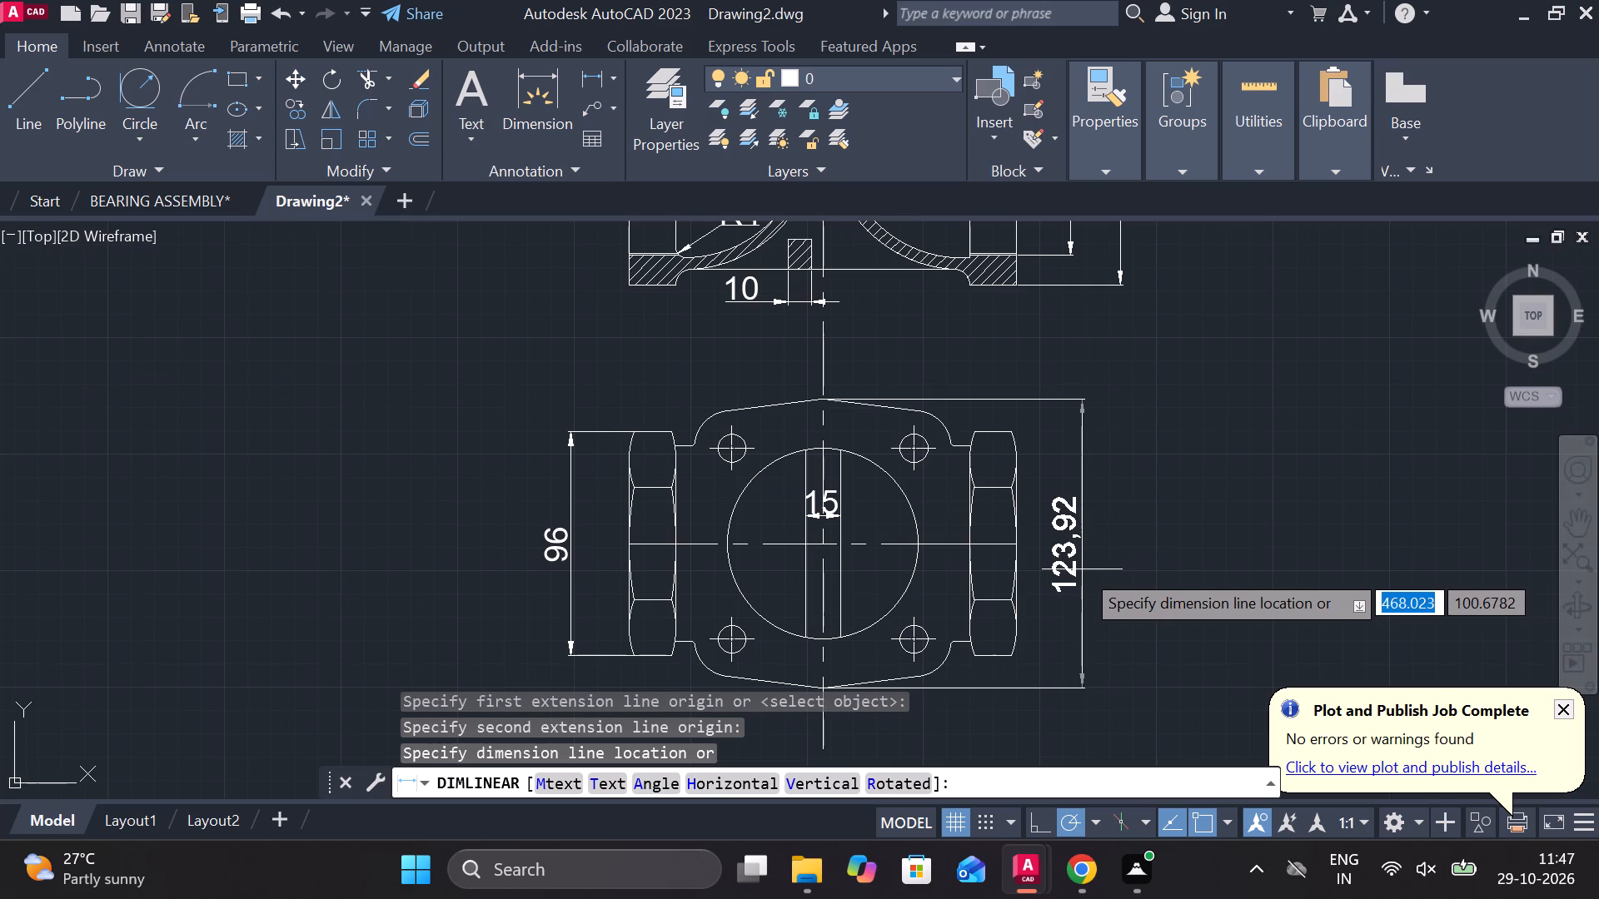
pyautogui.click(1082, 569)
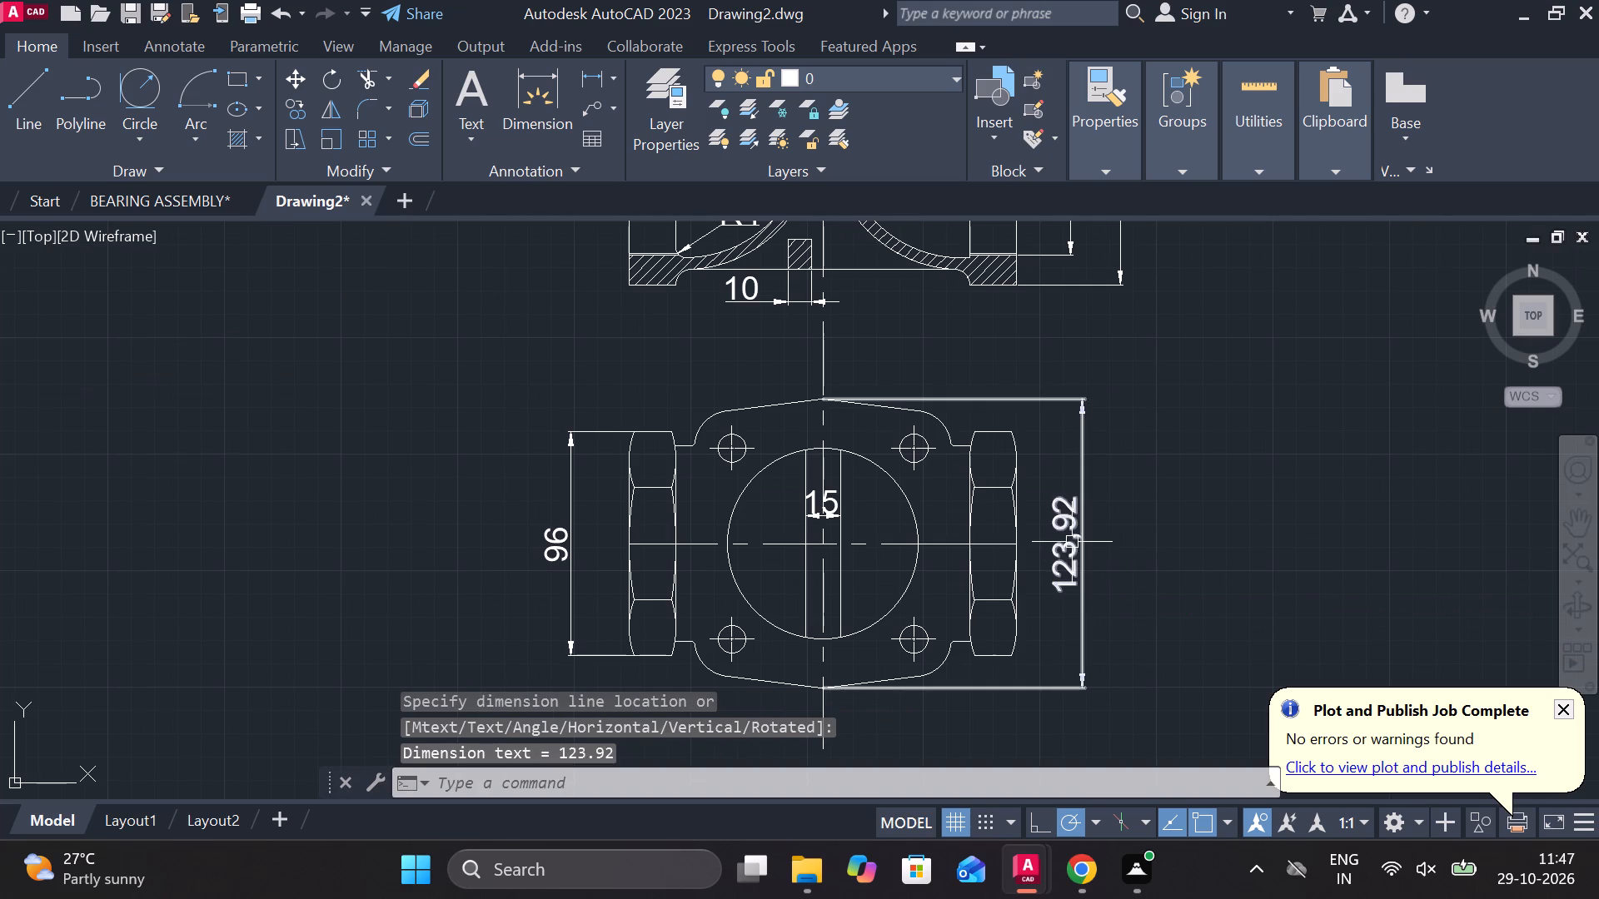
# Override the text of the lobed body's overall height dimension with 124.
pyautogui.doubleClick(1069, 528)
pyautogui.press('Right')
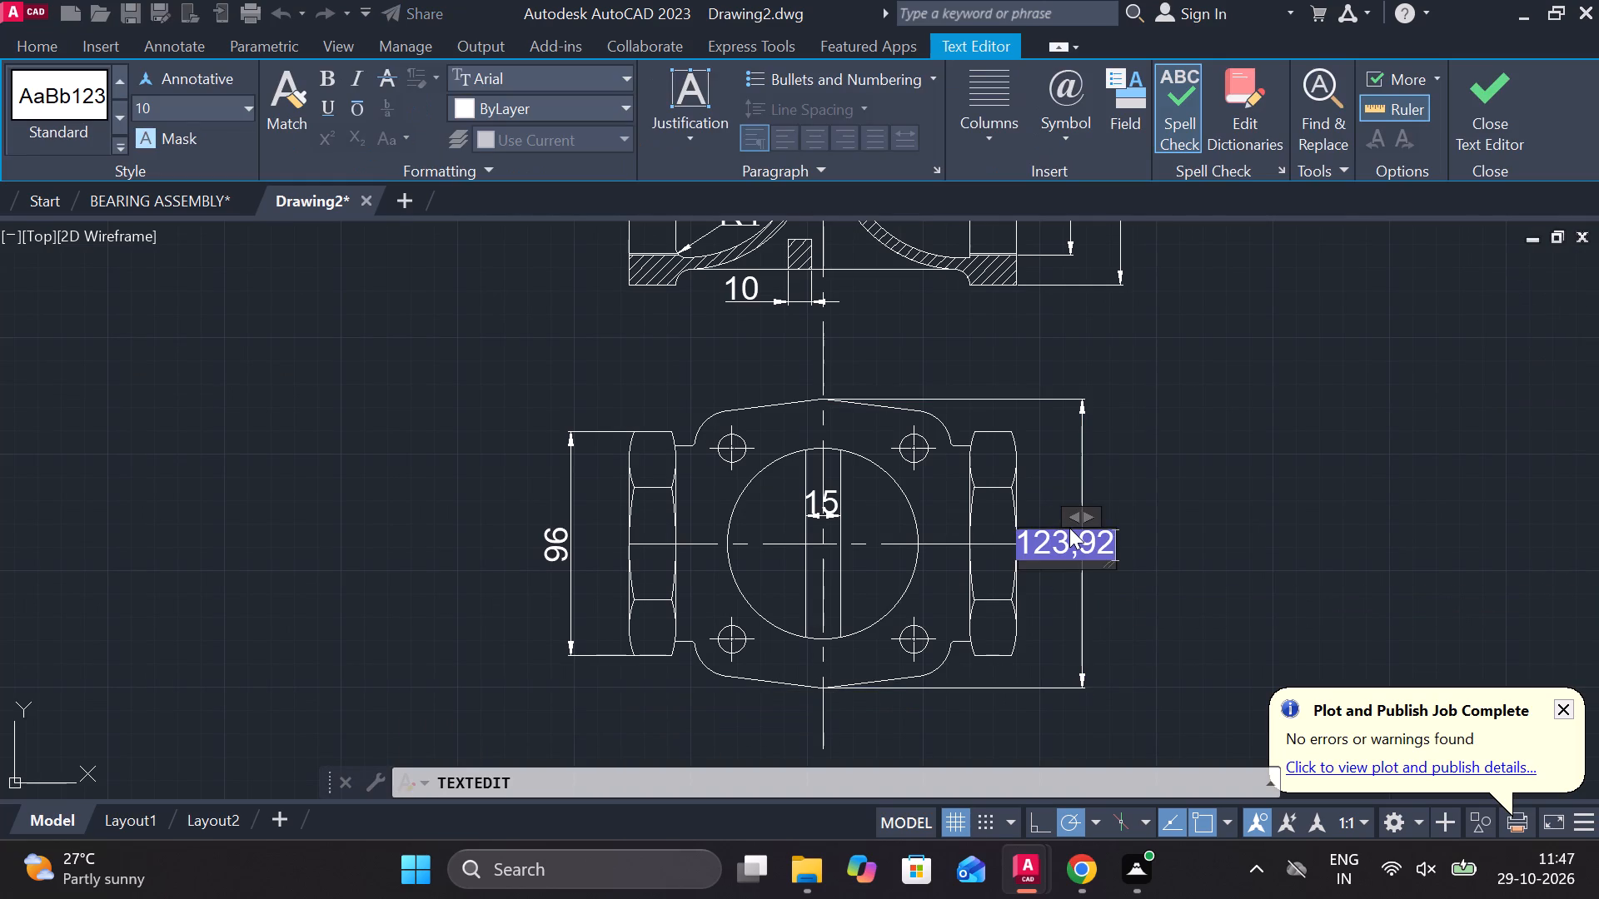
pyautogui.press('BackSpace')
pyautogui.write('125')
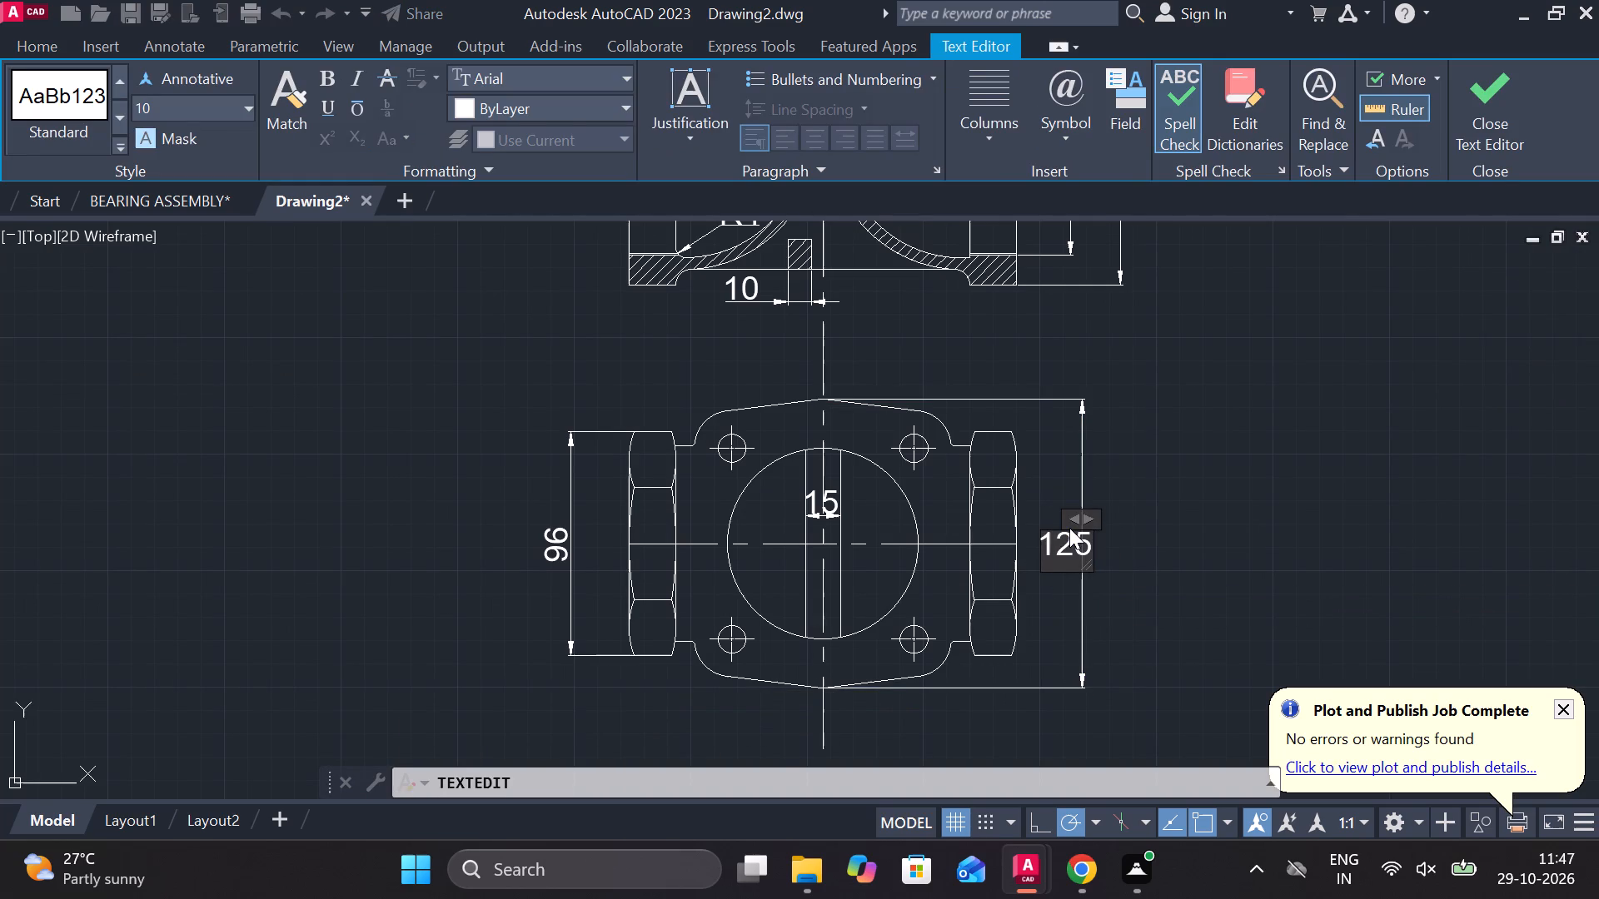
pyautogui.press('BackSpace')
pyautogui.press('4')
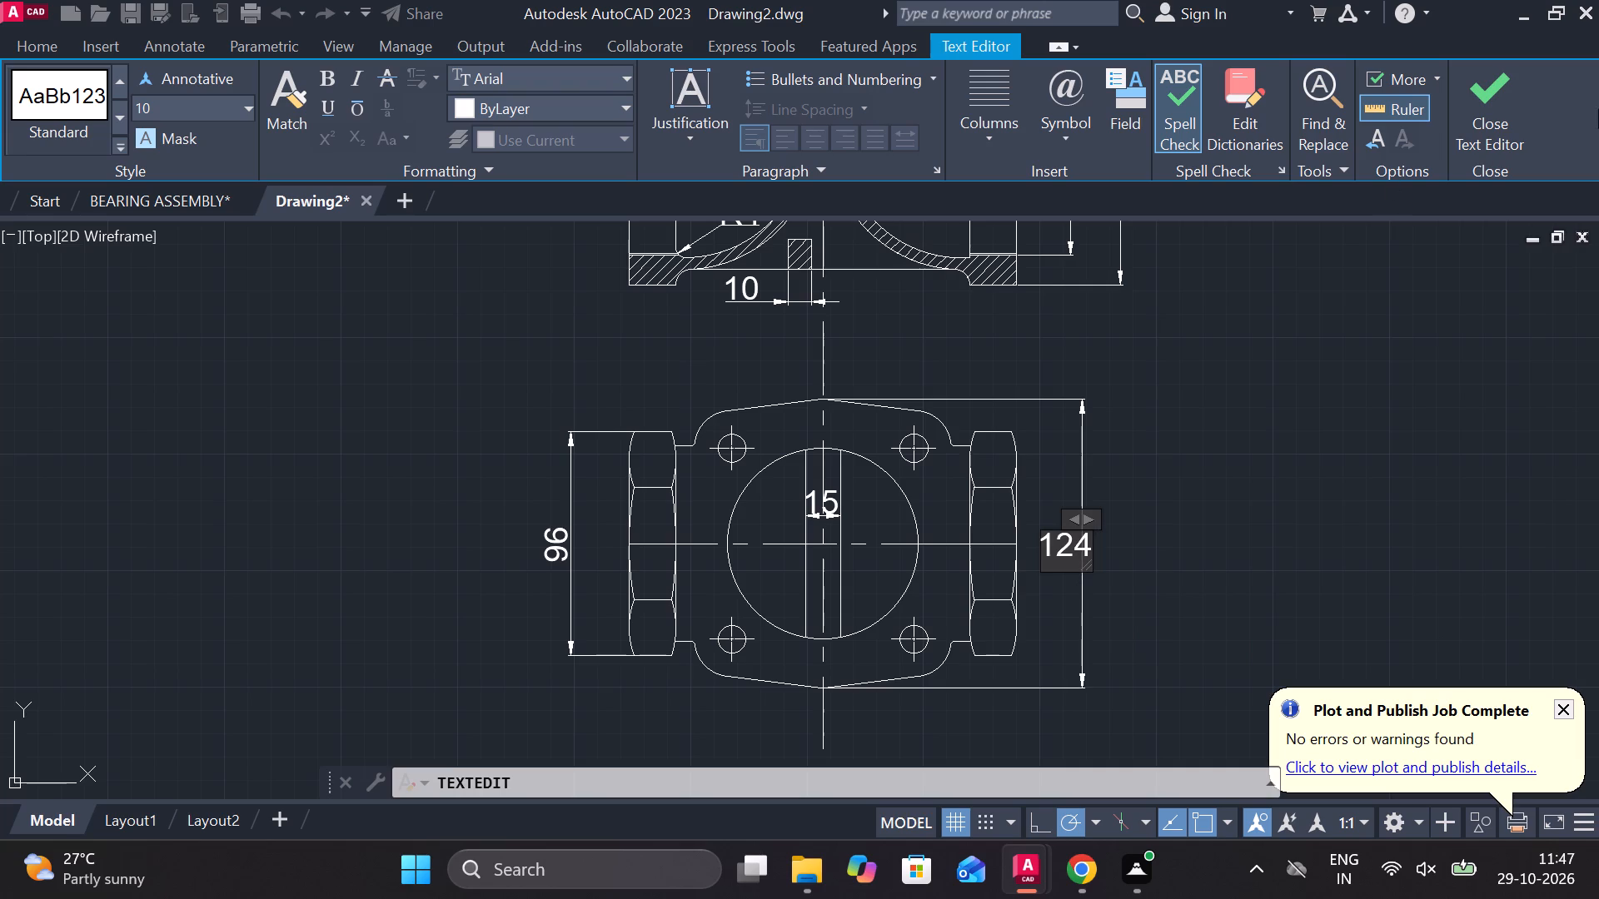
pyautogui.click(1517, 92)
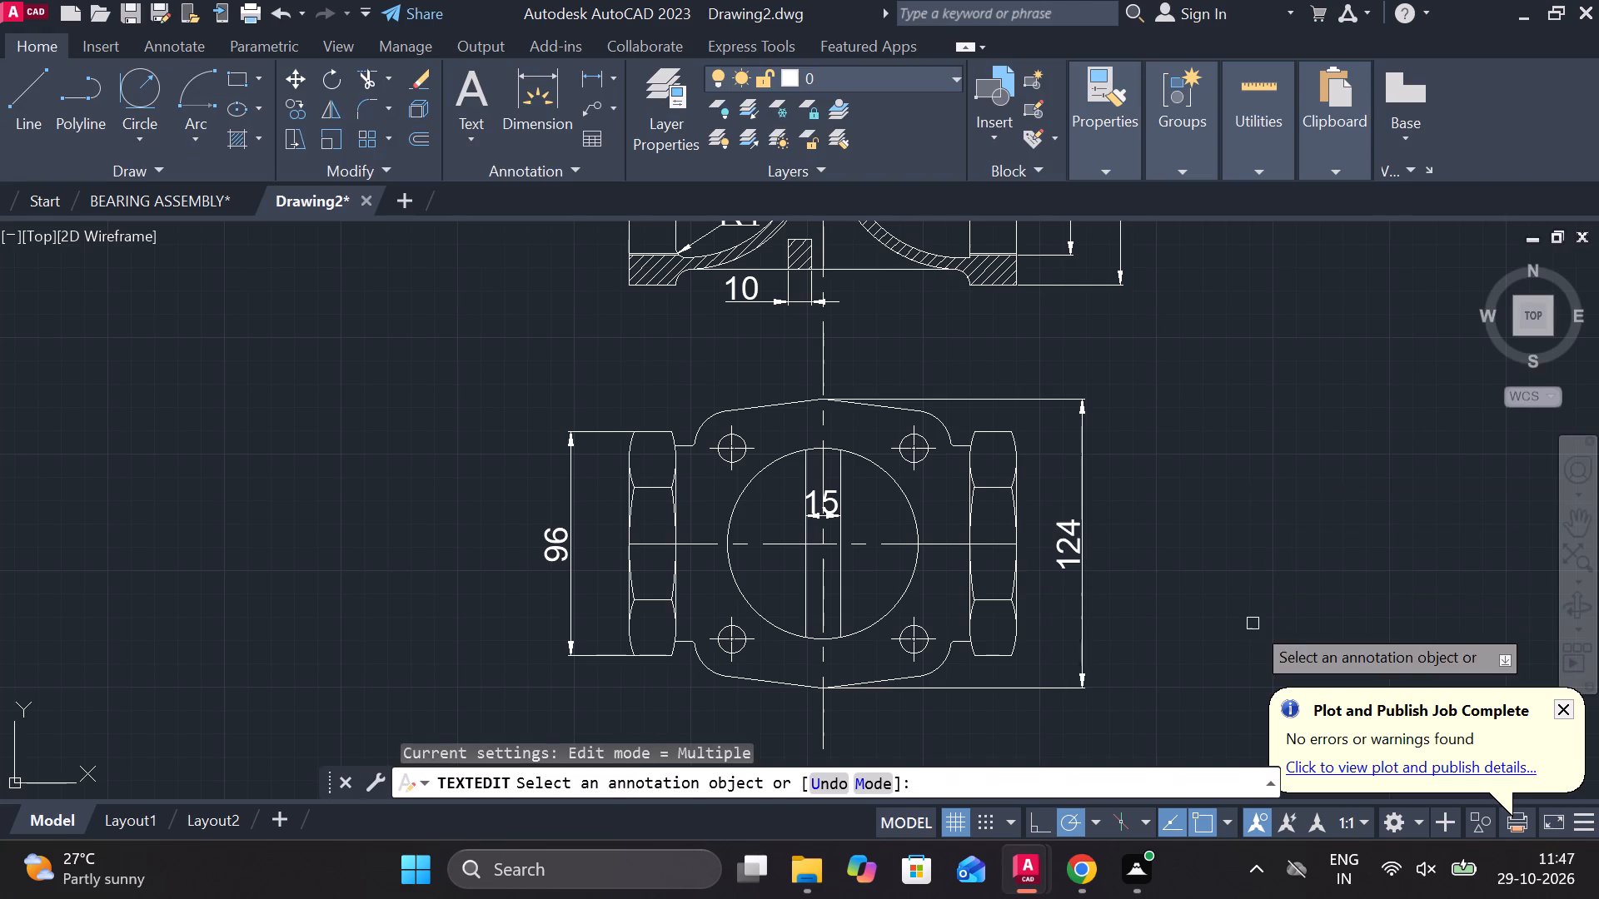
pyautogui.moveTo(1234, 468); pyautogui.dragTo(1224, 468, button='middle')
pyautogui.press('Escape')
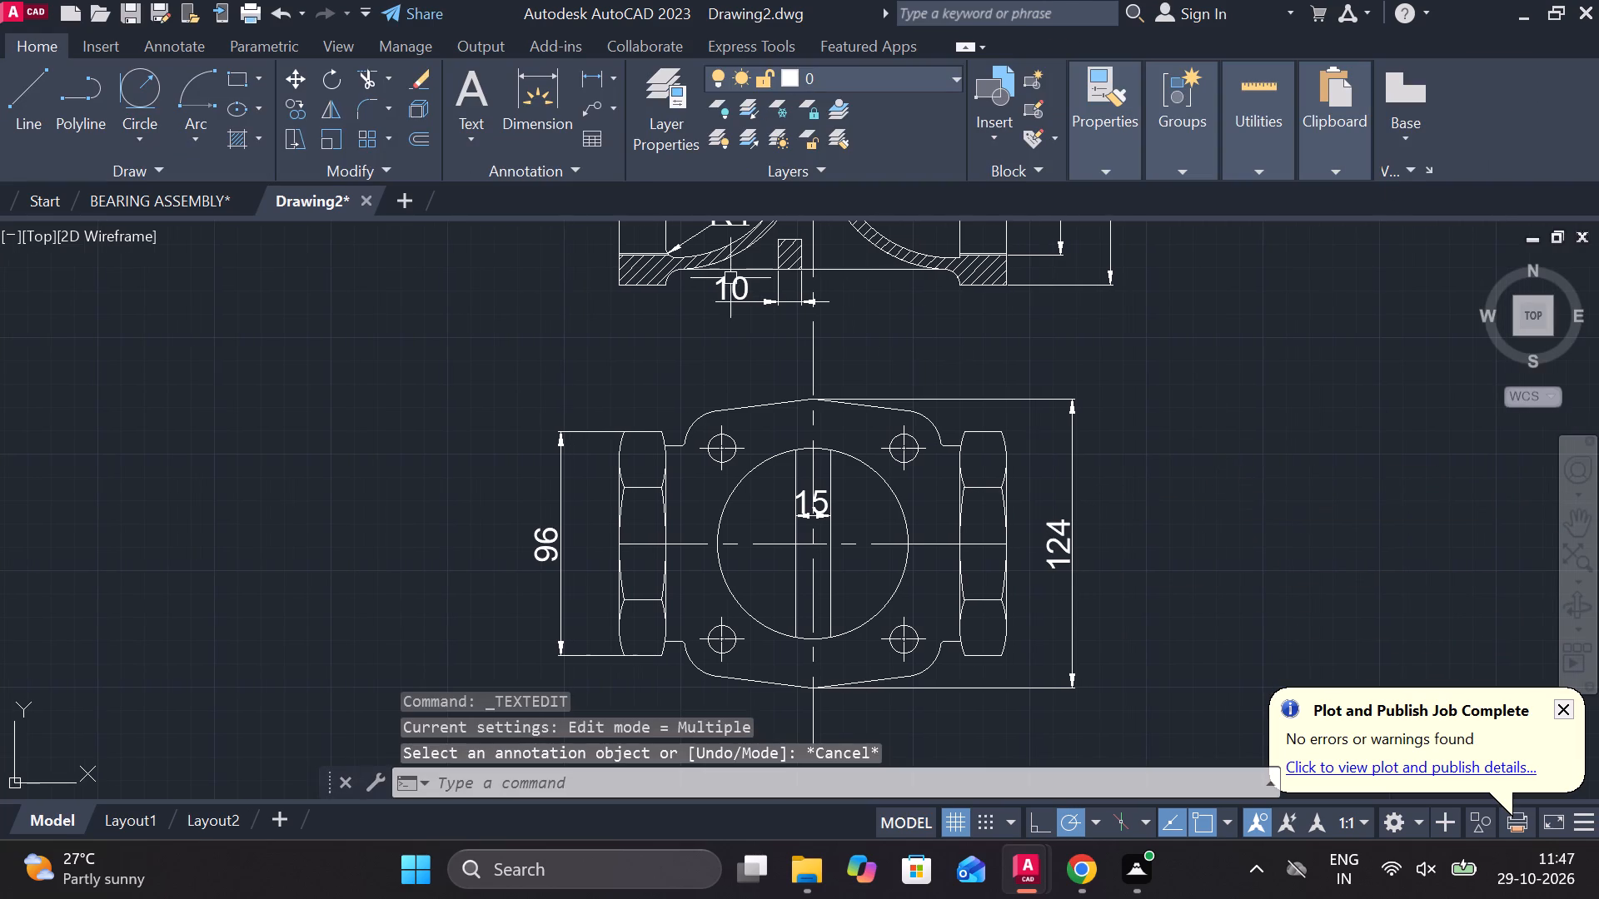
# Add a radius dimension to the lobed body's upper-left corner arc, placed outside the outline above it.
pyautogui.click(620, 73)
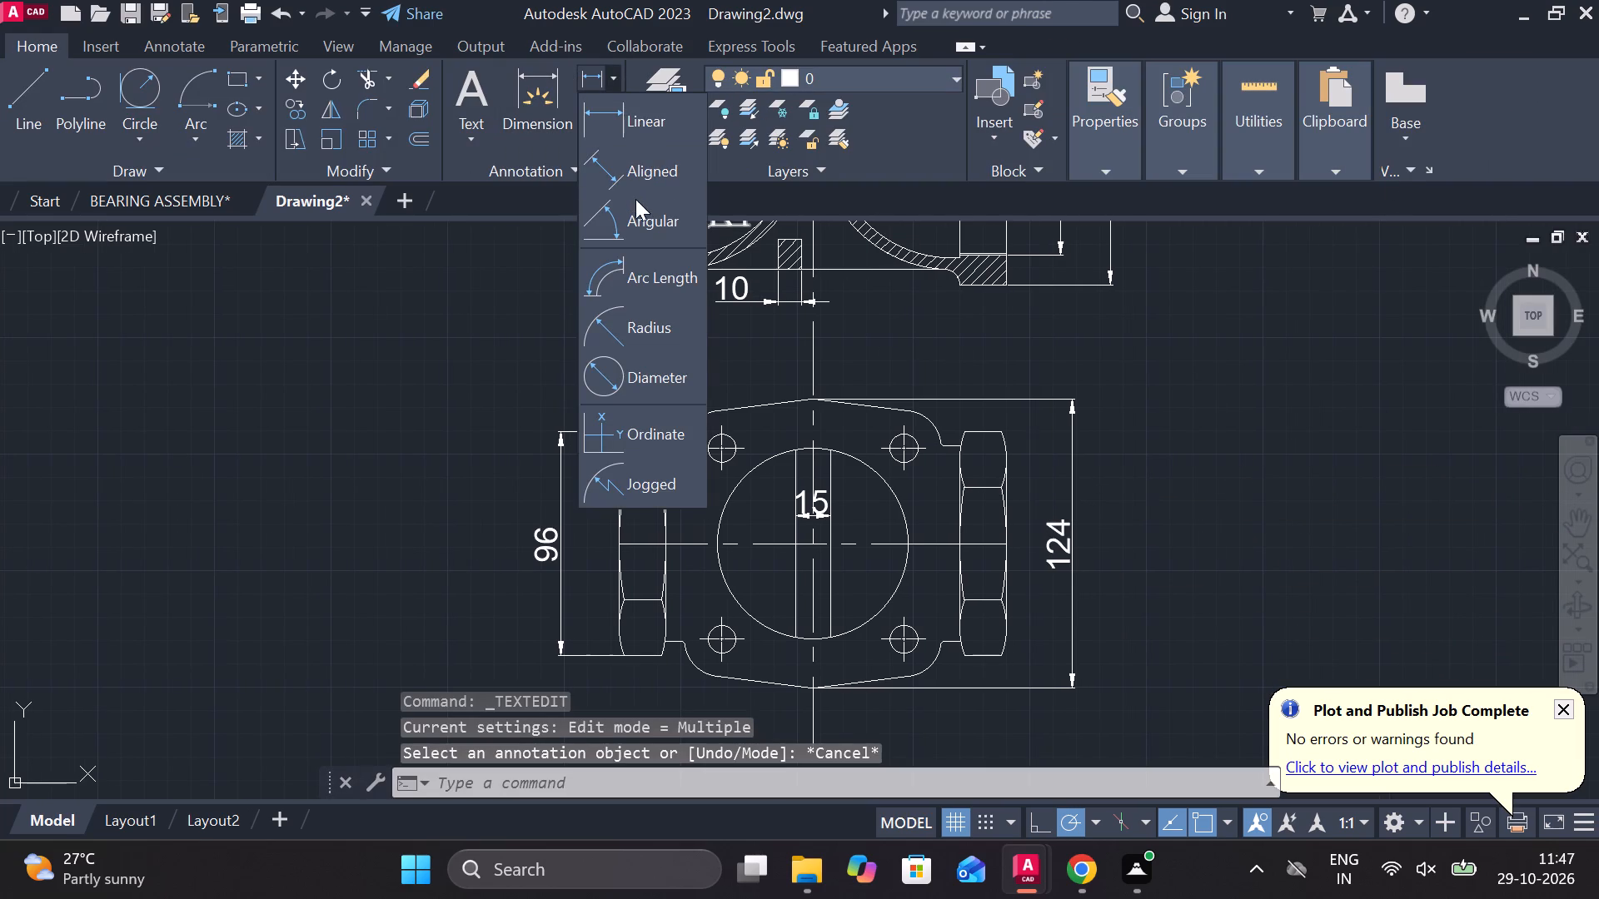
pyautogui.doubleClick(650, 335)
pyautogui.scroll(3, 714, 399)
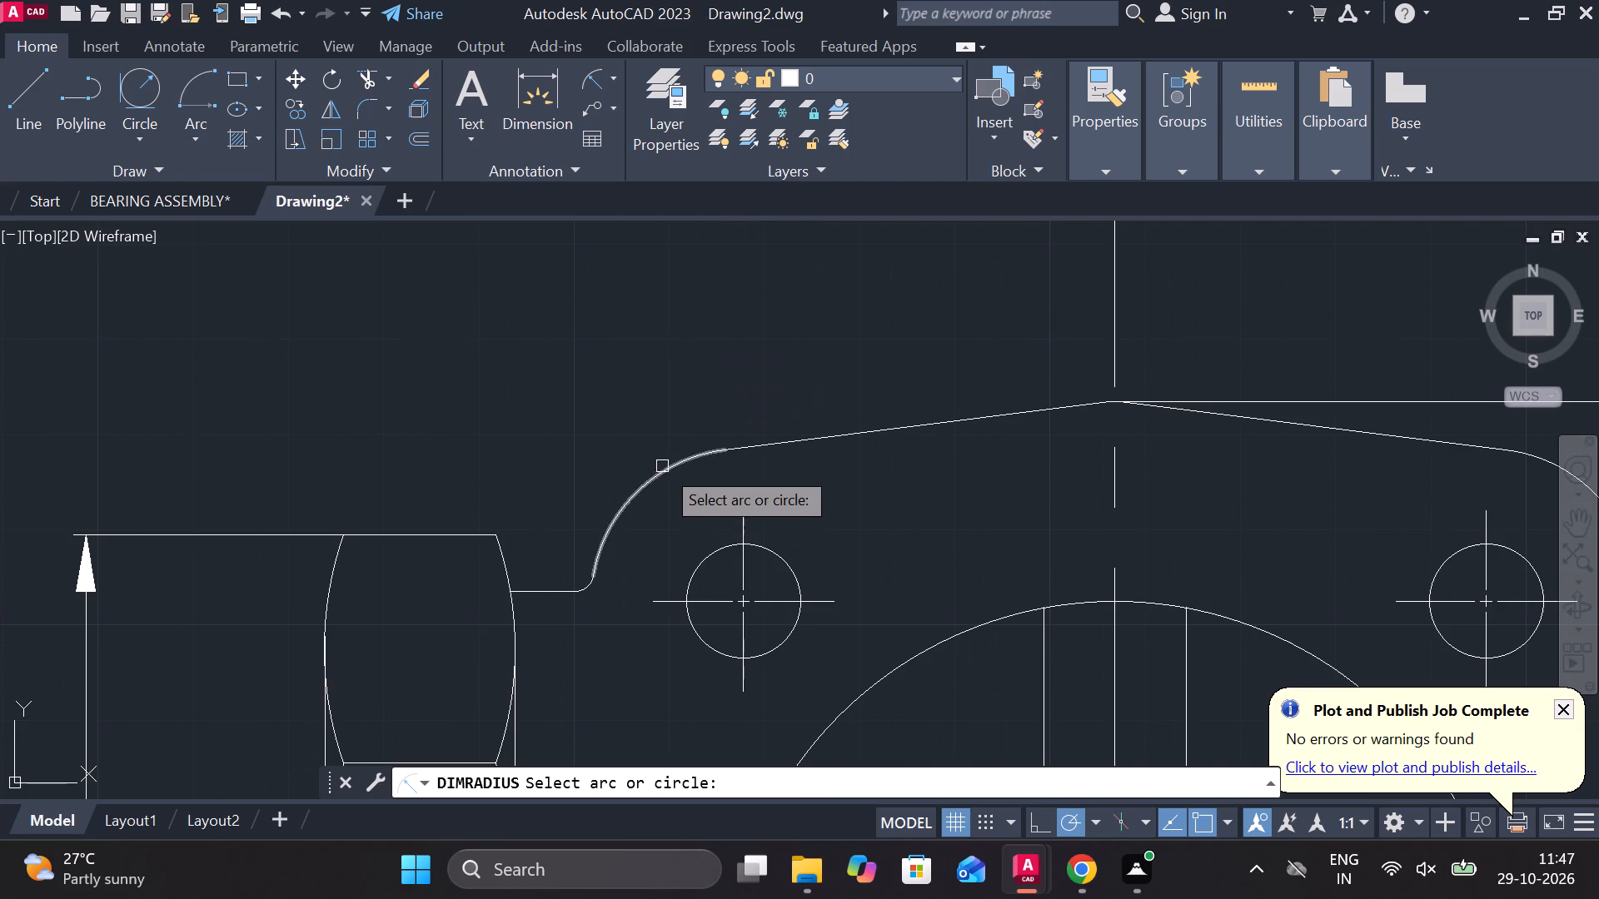
pyautogui.click(653, 475)
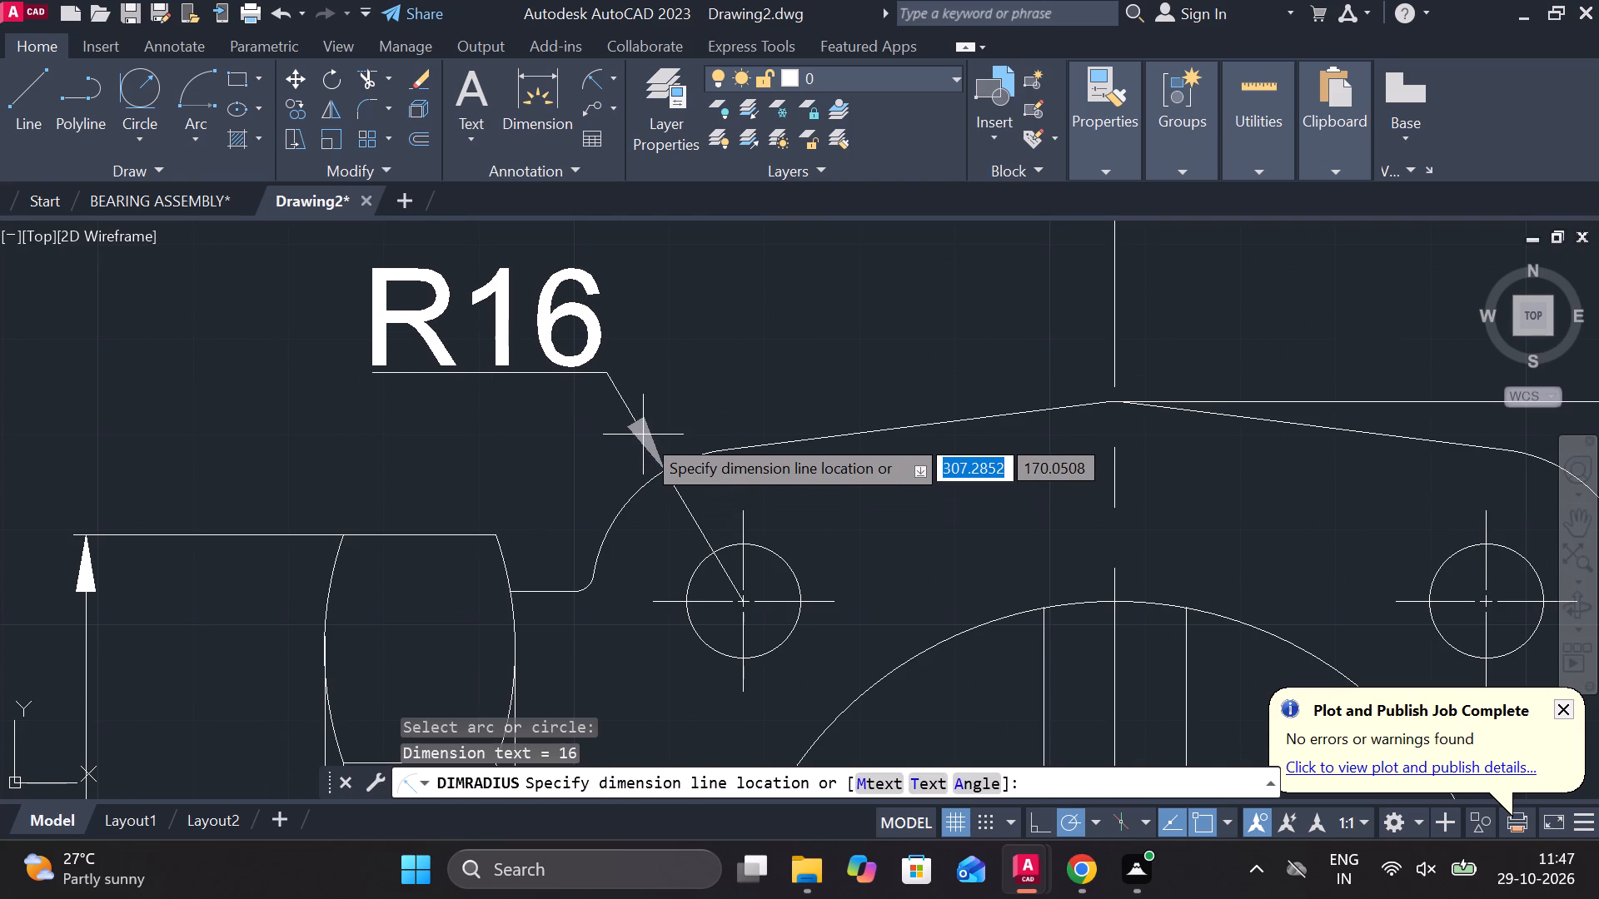
pyautogui.click(626, 415)
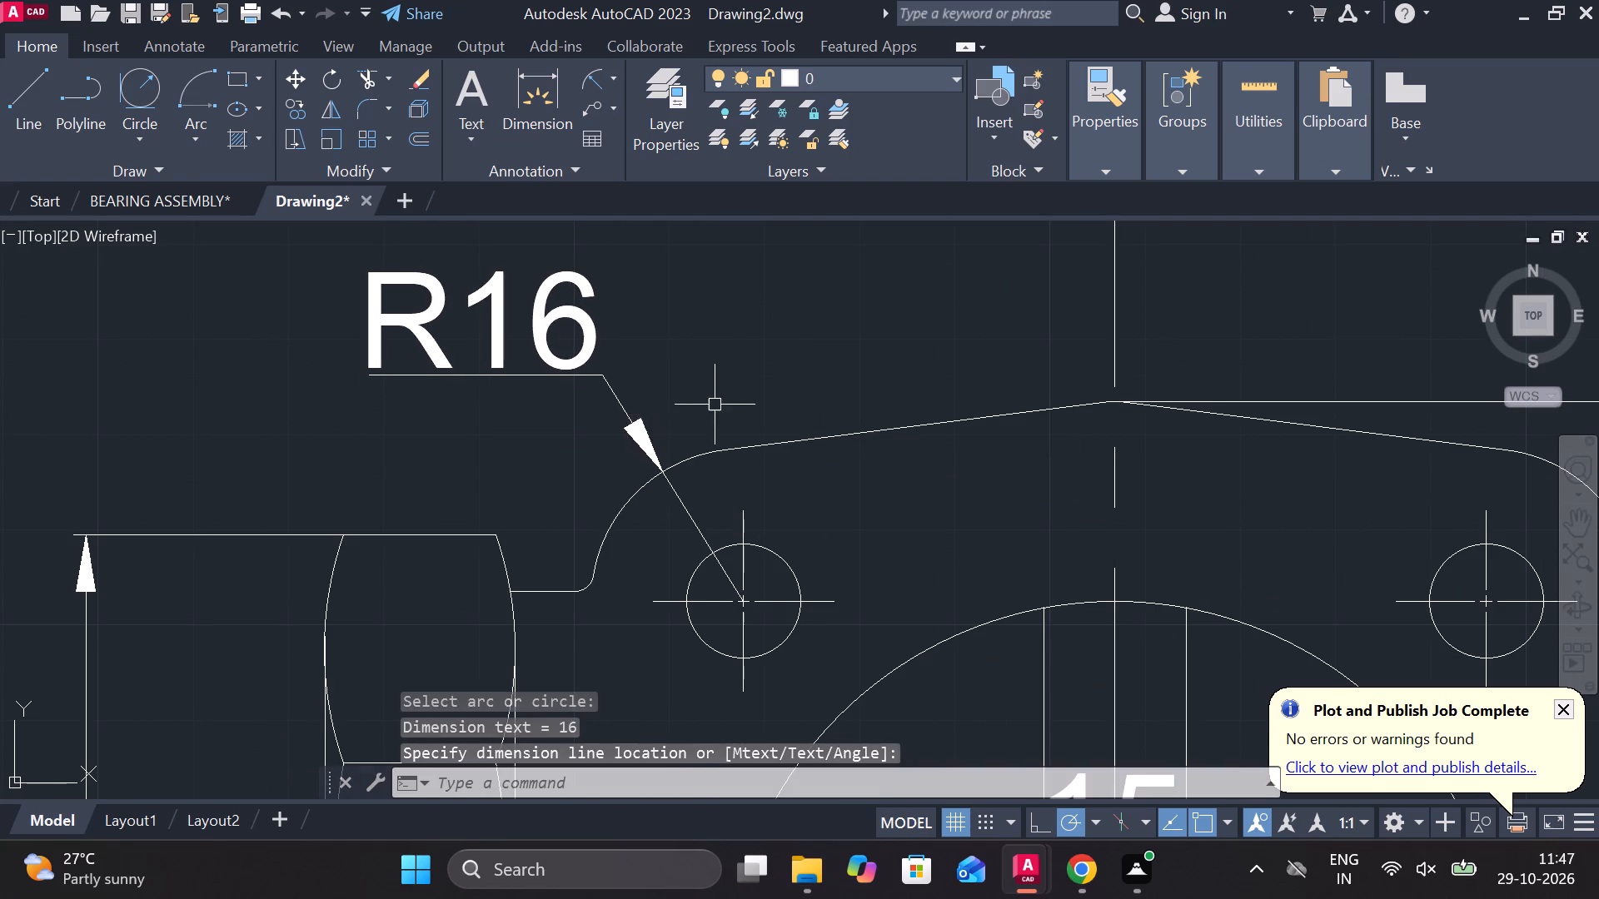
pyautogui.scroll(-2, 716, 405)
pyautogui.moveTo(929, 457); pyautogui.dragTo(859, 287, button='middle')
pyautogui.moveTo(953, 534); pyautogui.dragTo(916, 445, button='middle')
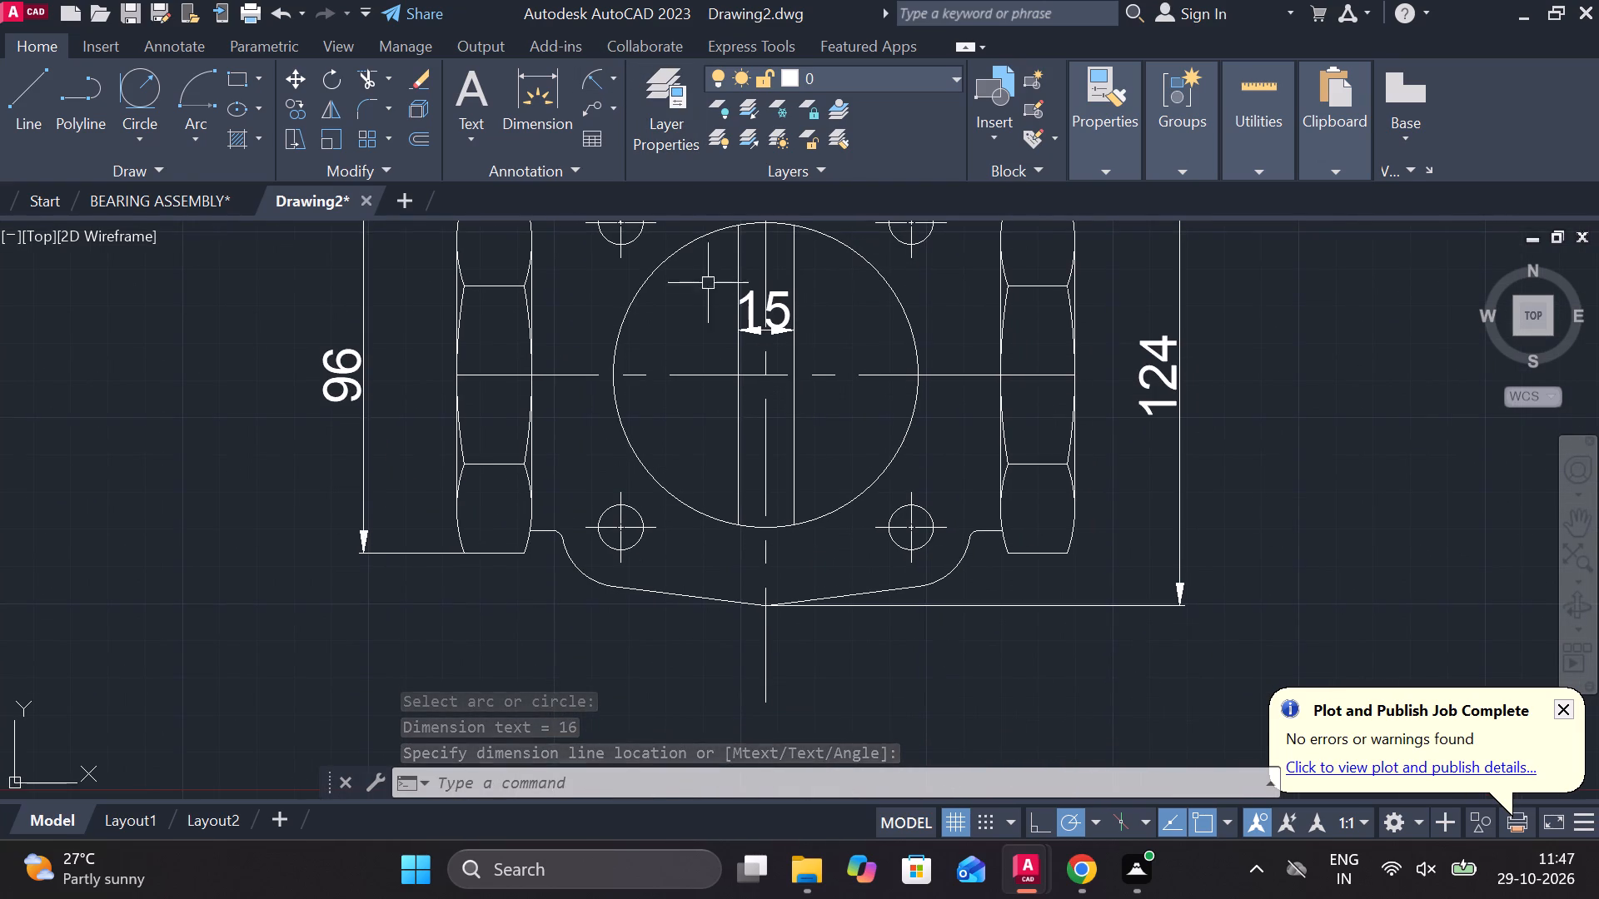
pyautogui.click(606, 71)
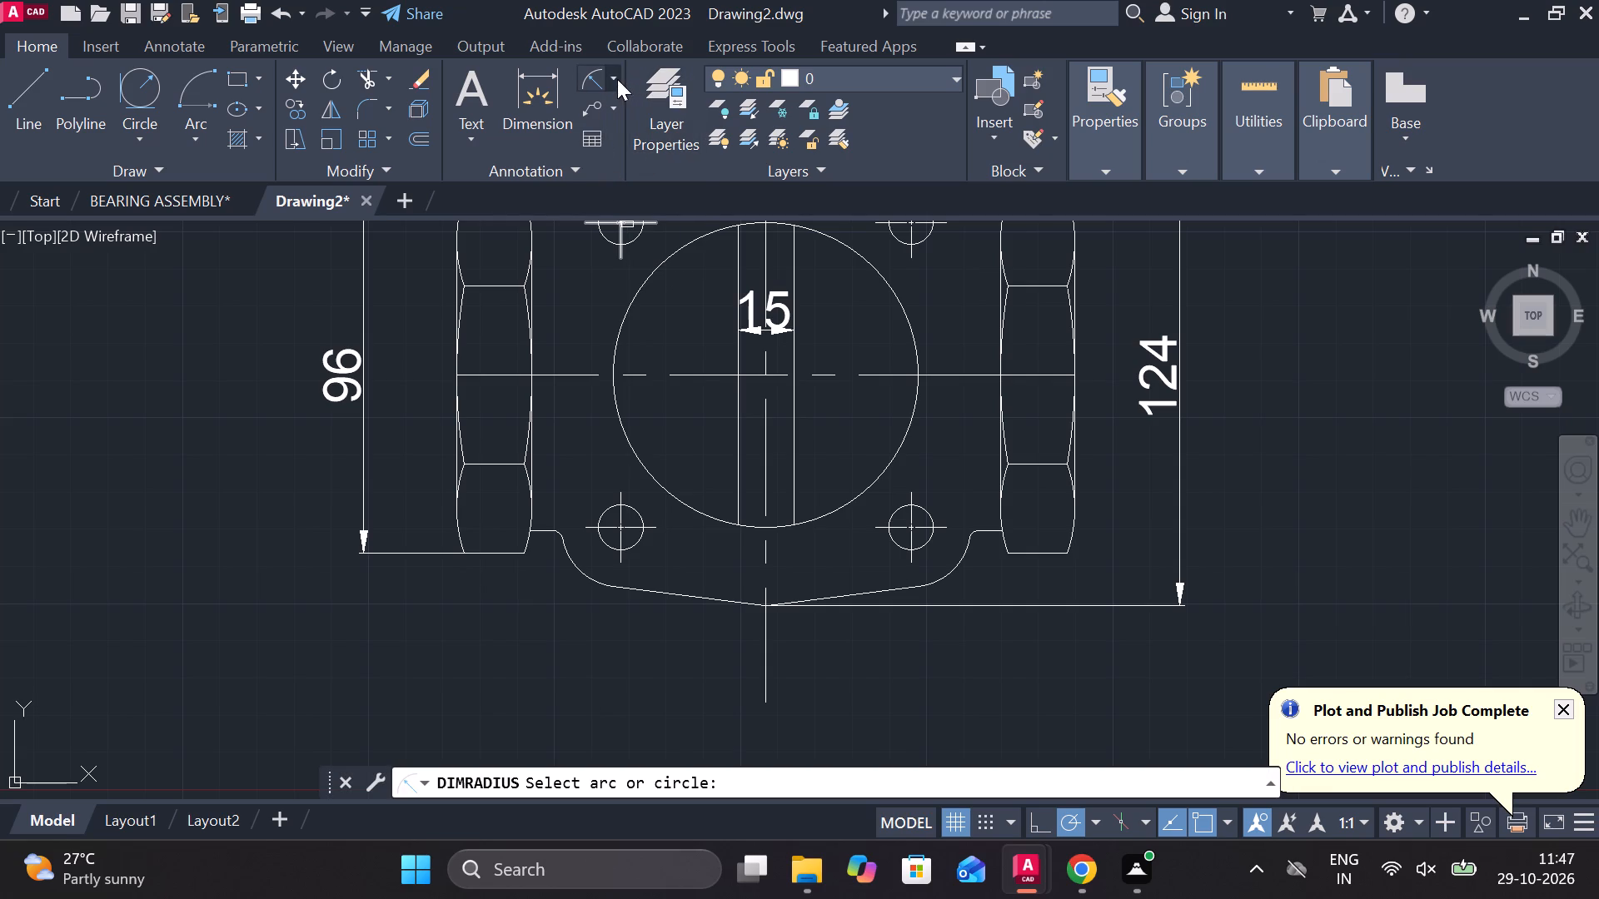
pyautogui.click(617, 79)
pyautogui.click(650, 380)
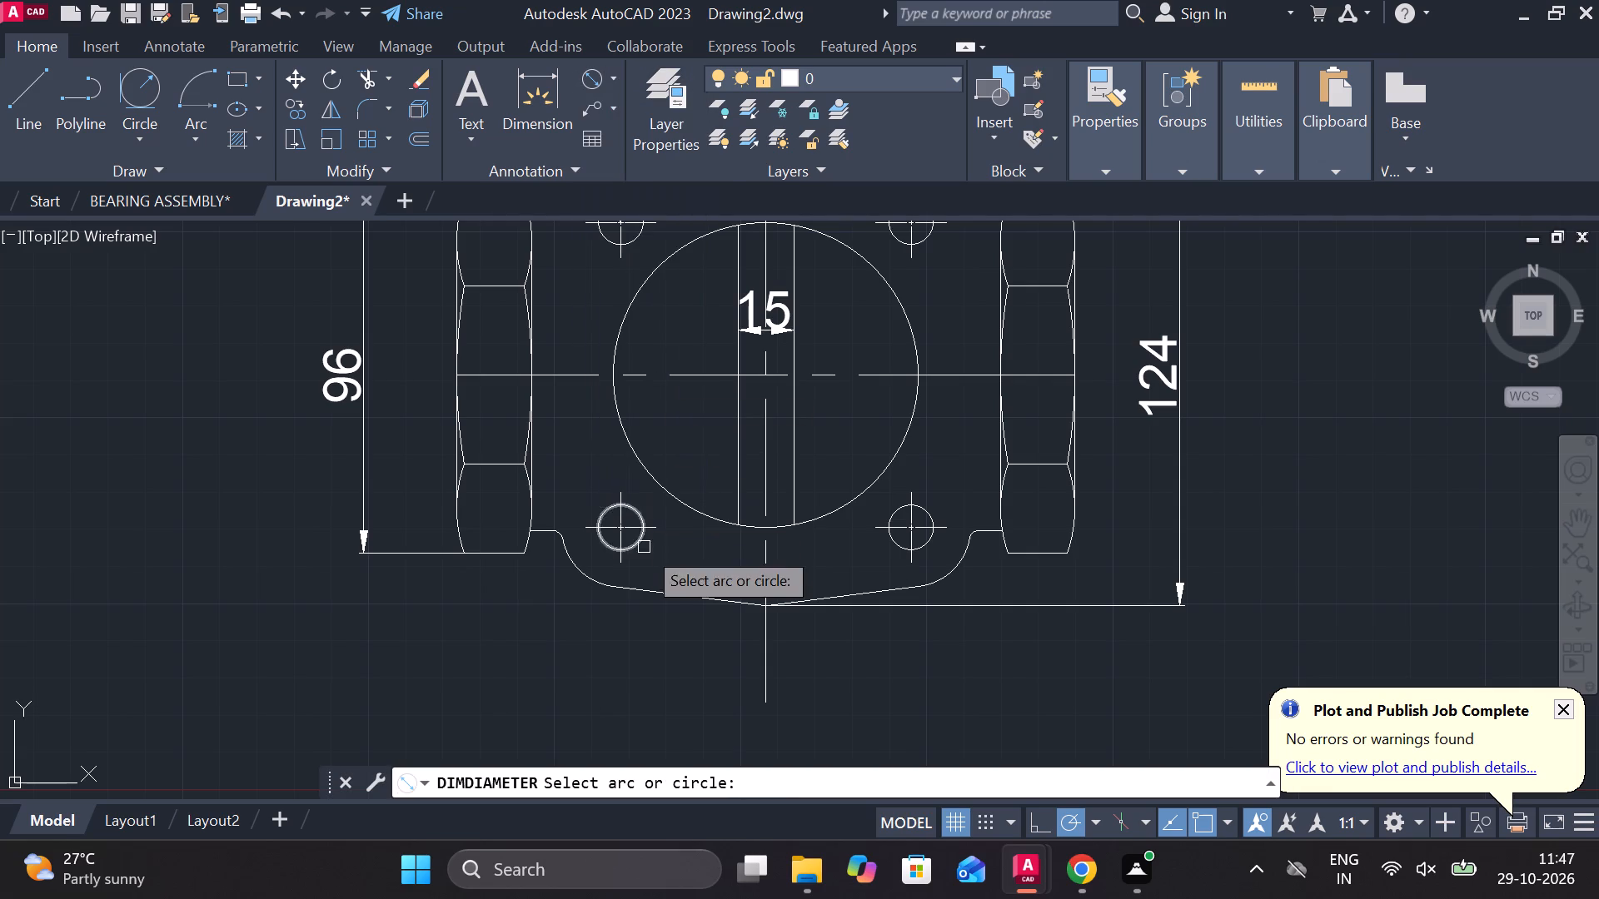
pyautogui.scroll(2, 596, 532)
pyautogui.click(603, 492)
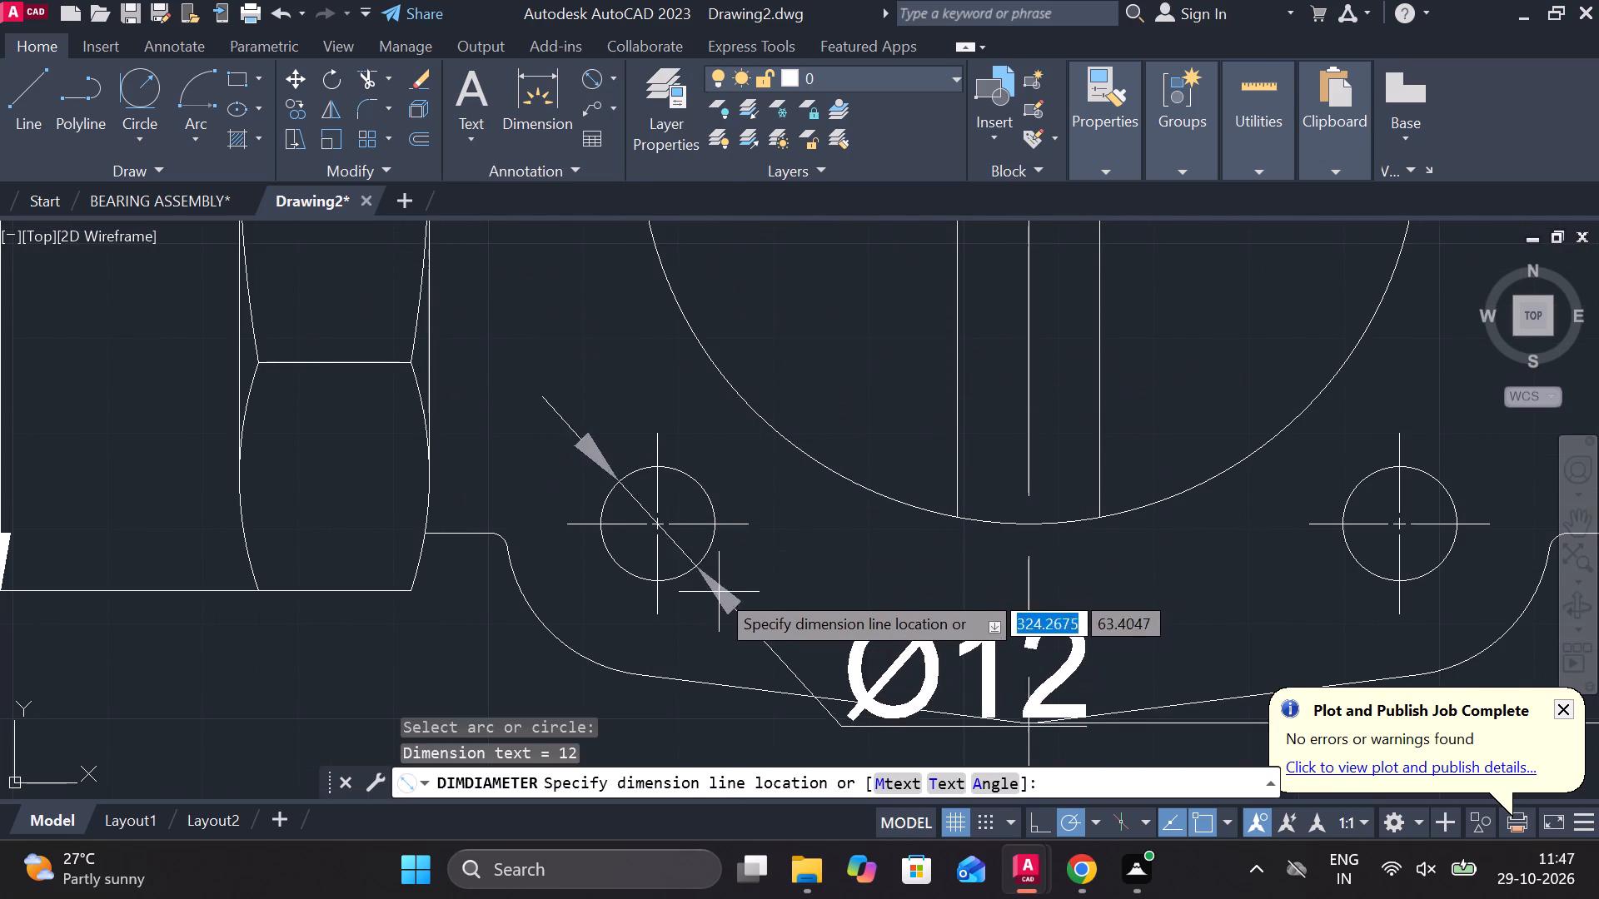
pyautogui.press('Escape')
# Add a diameter dimension to the lobed body's lower-right bolt hole, with its text placed below the outline.
pyautogui.scroll(-2, 849, 566)
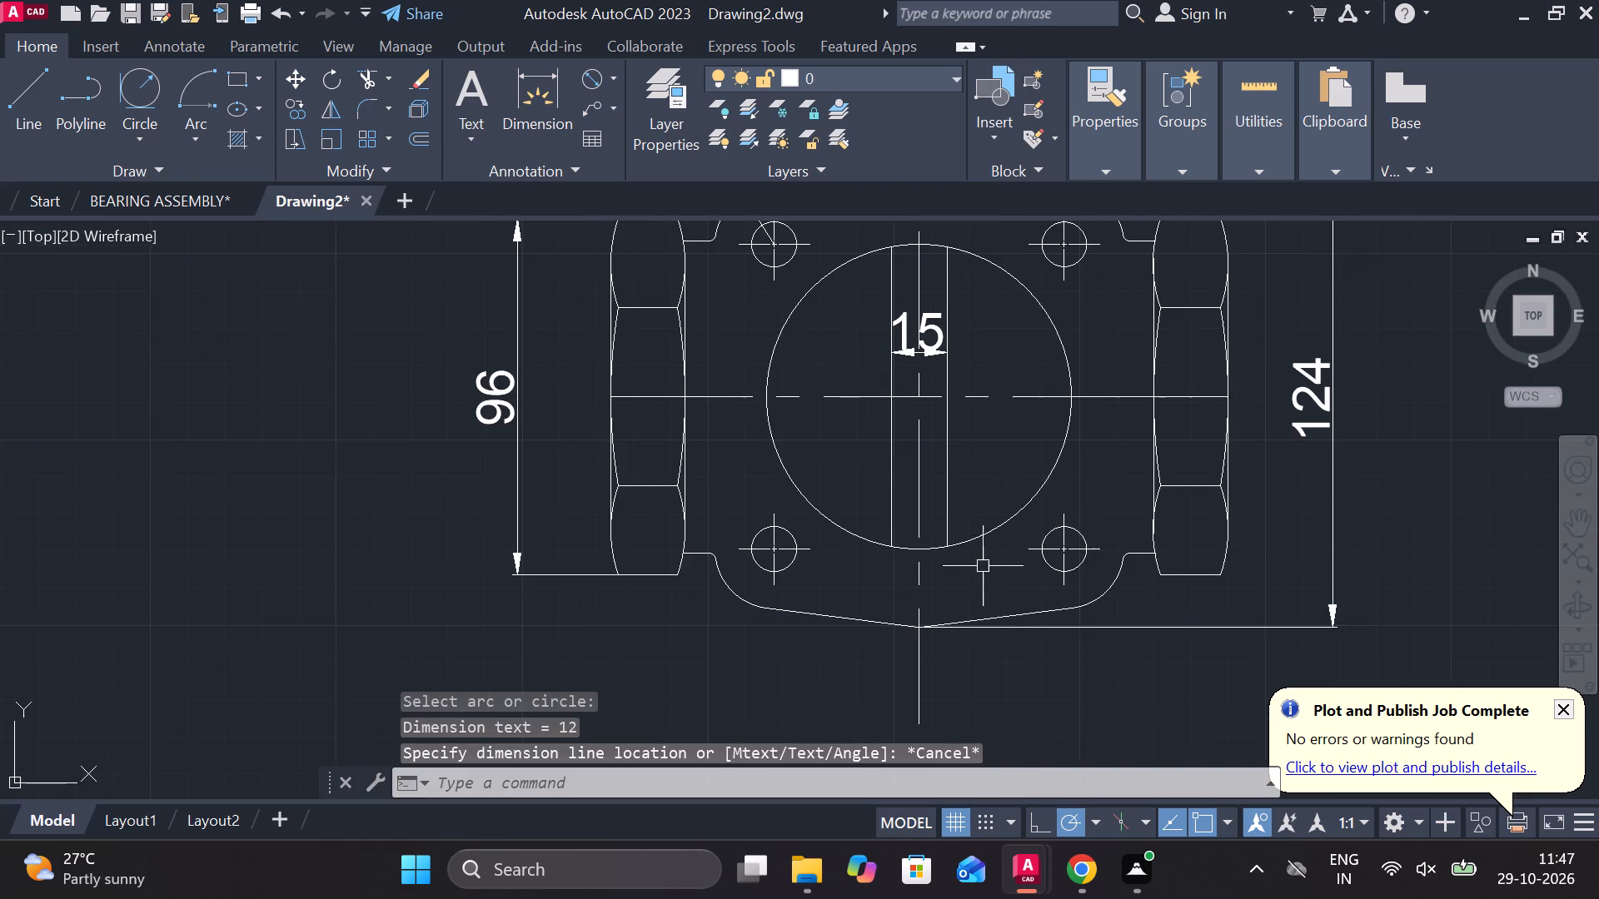
pyautogui.moveTo(975, 566); pyautogui.dragTo(844, 566, button='middle')
pyautogui.press('space')
pyautogui.doubleClick(944, 529)
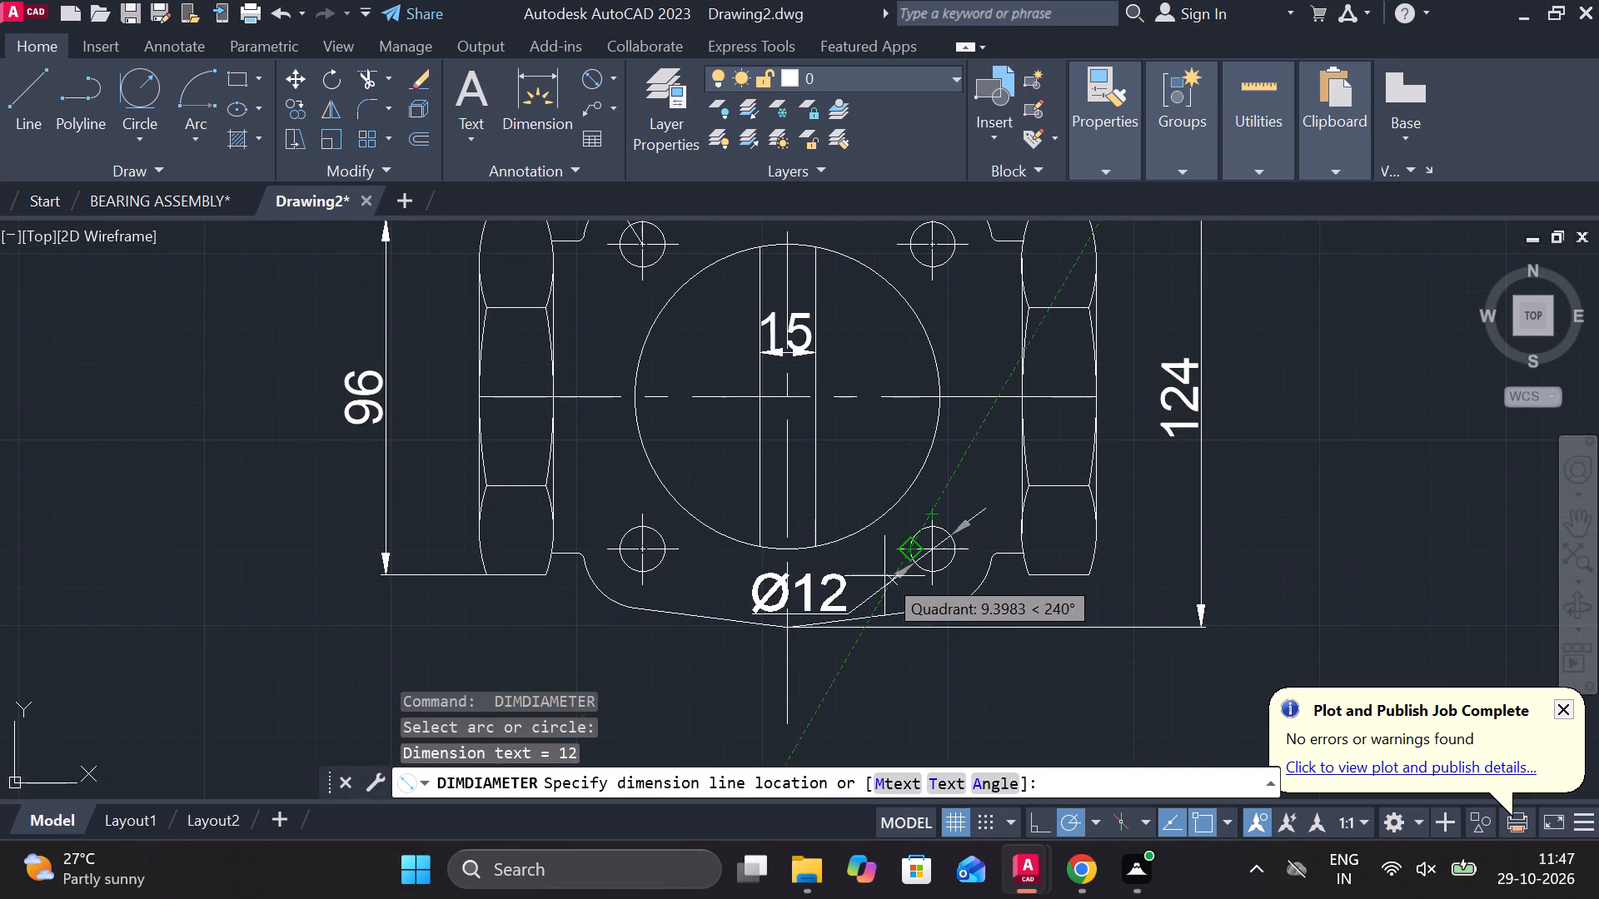
pyautogui.scroll(2, 884, 578)
pyautogui.moveTo(973, 613); pyautogui.dragTo(924, 430, button='middle')
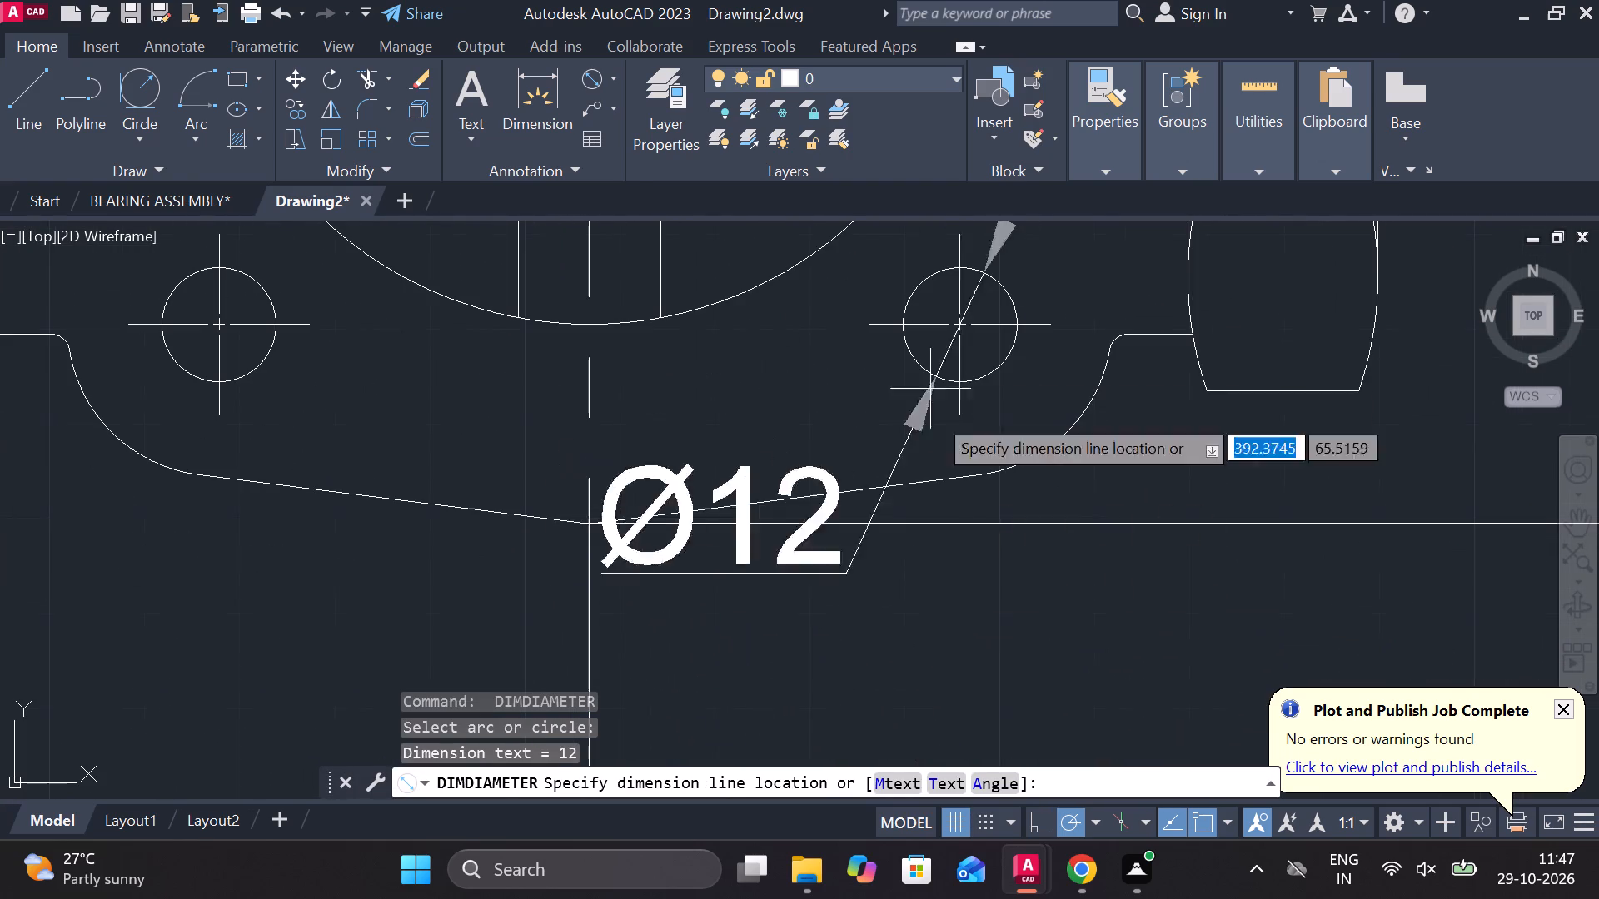
pyautogui.moveTo(1000, 659); pyautogui.dragTo(933, 460, button='middle')
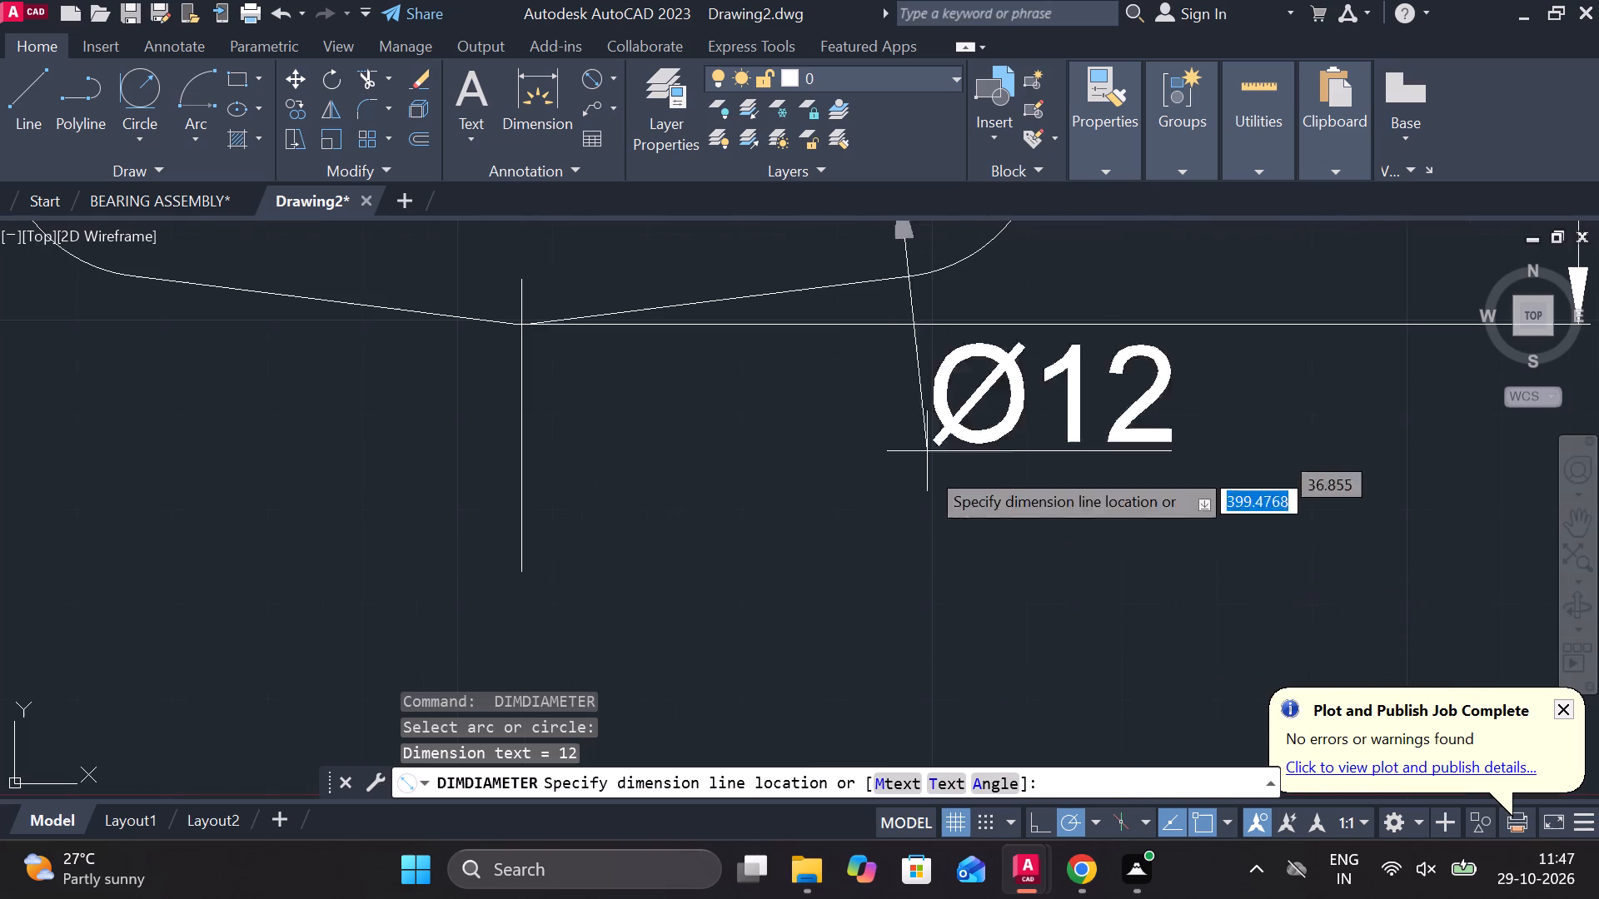
pyautogui.click(956, 508)
pyautogui.scroll(-3, 978, 500)
pyautogui.press('Escape')
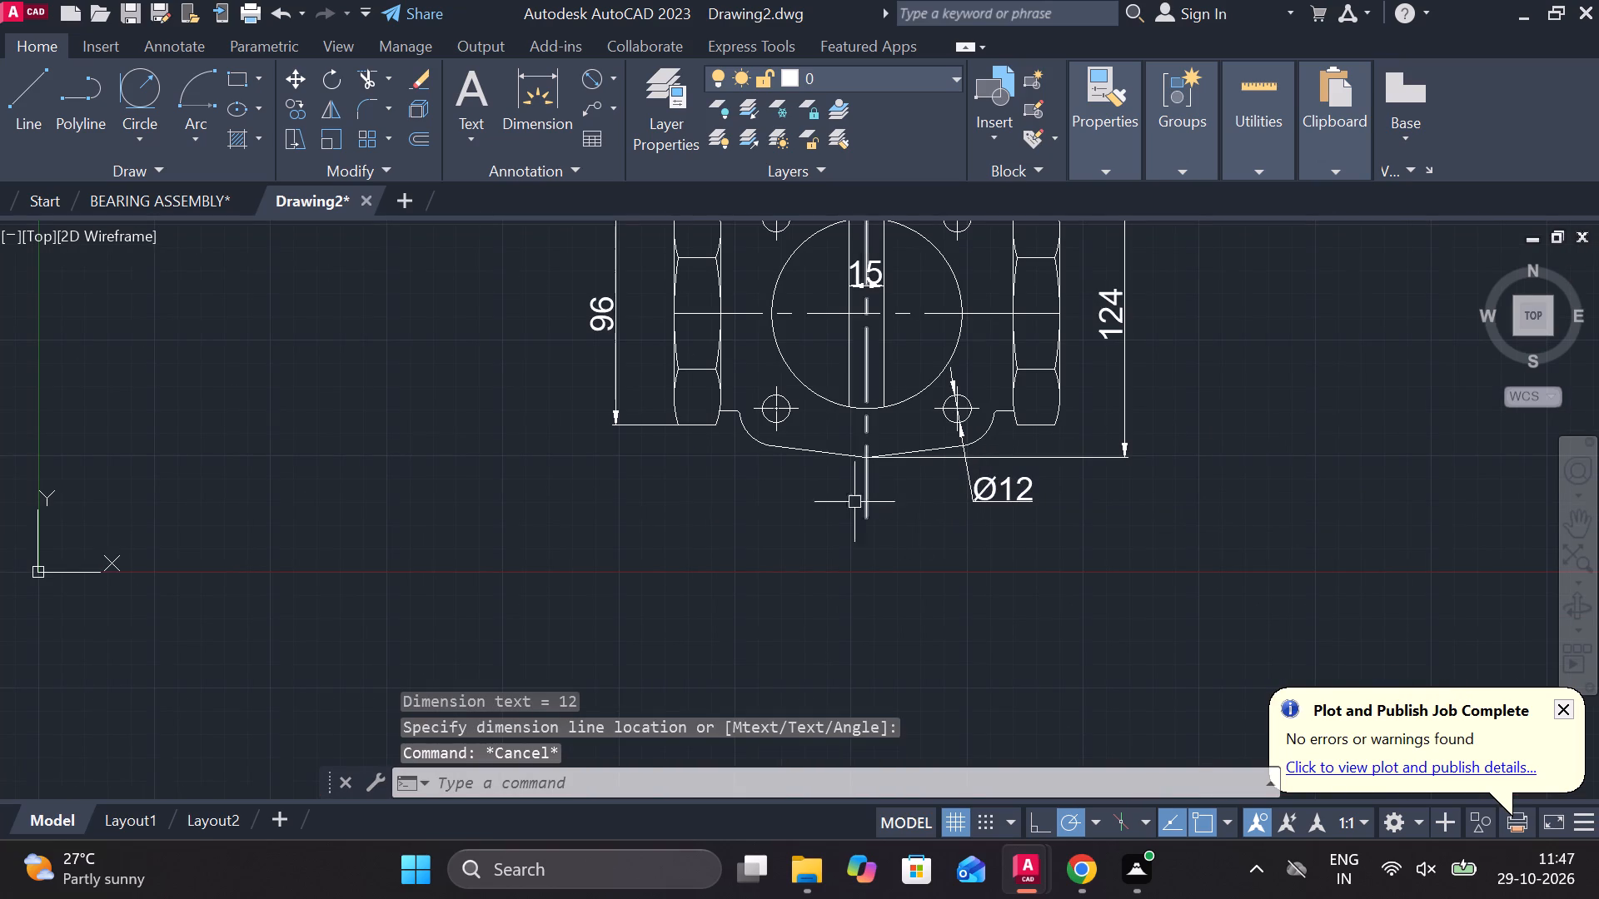
# Add a horizontal linear dimension across the width of the lobed body's left hexagonal end, placed below it.
pyautogui.click(618, 72)
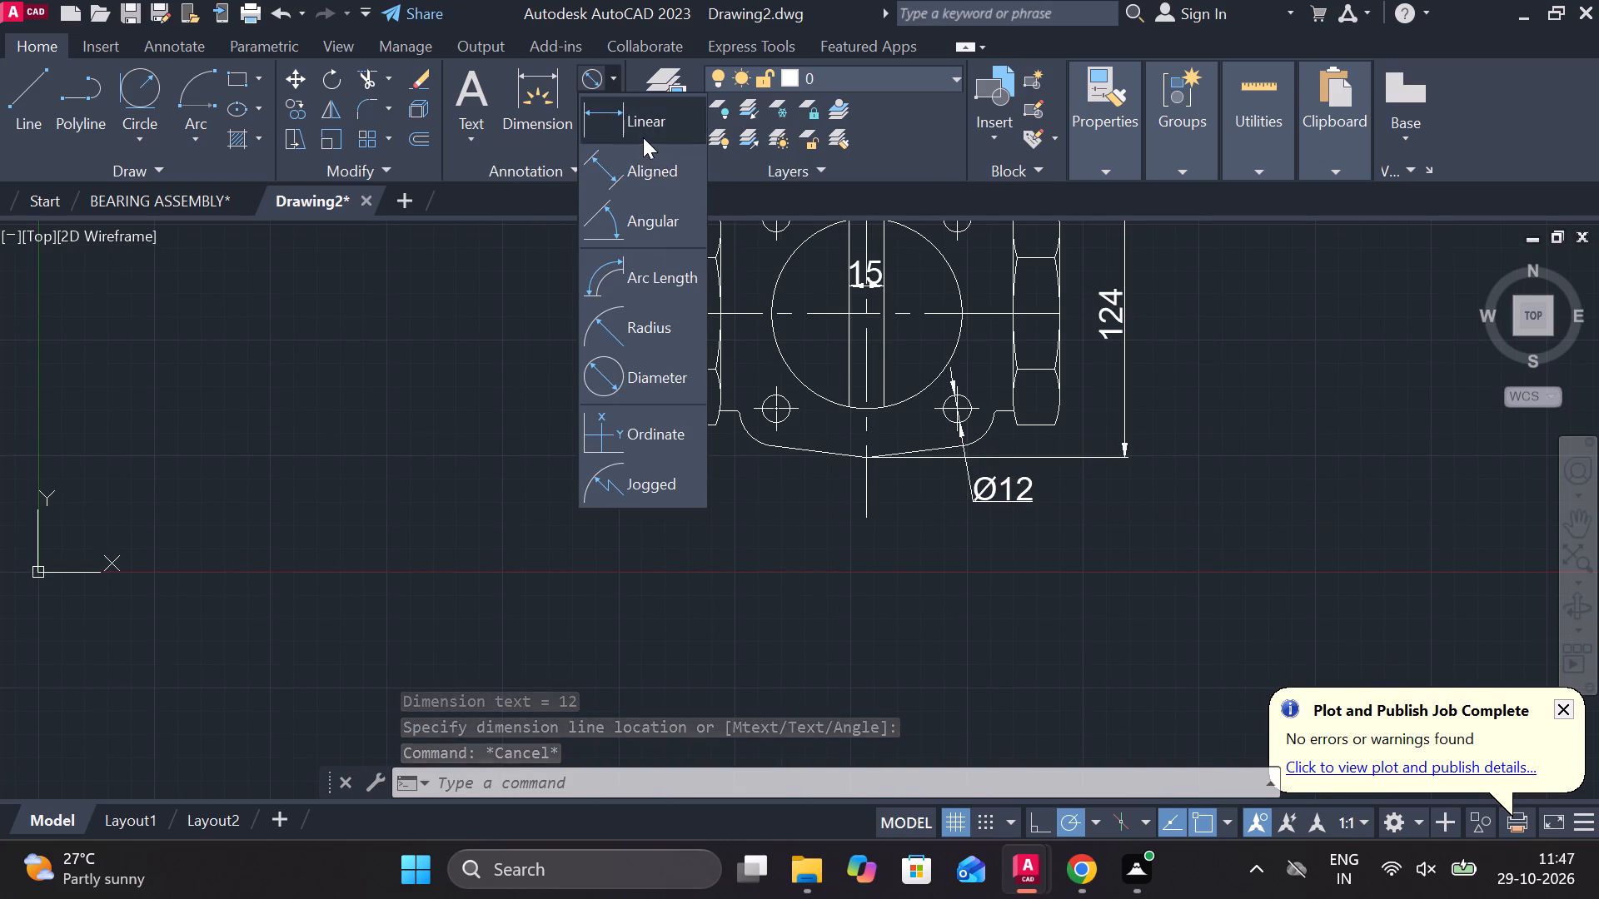
pyautogui.click(643, 137)
pyautogui.scroll(2, 703, 439)
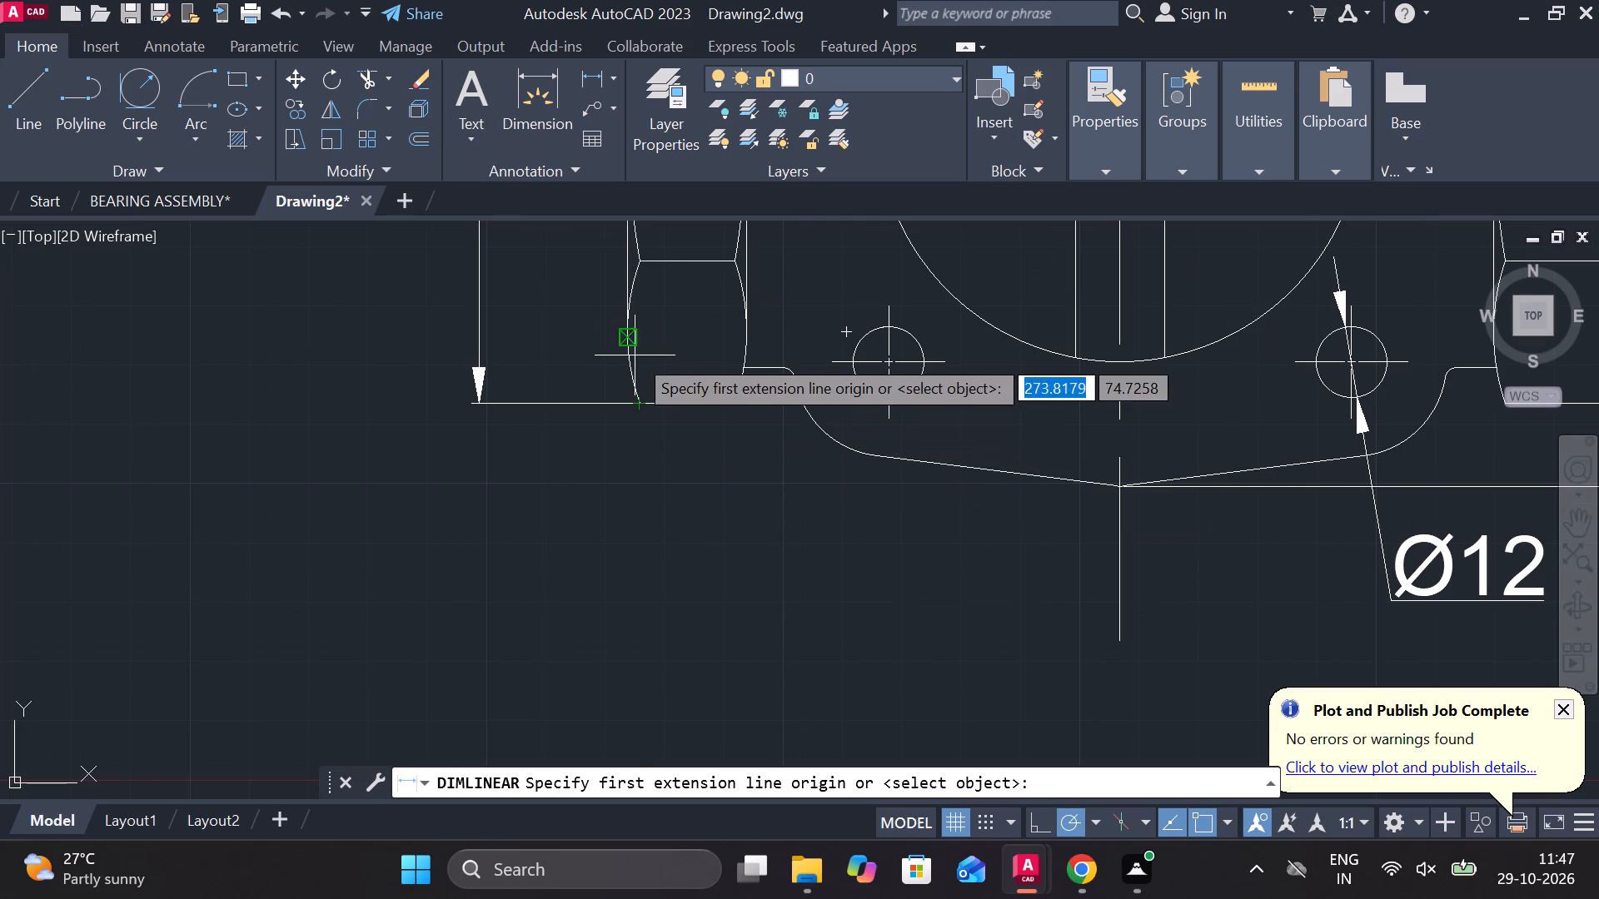
pyautogui.click(629, 339)
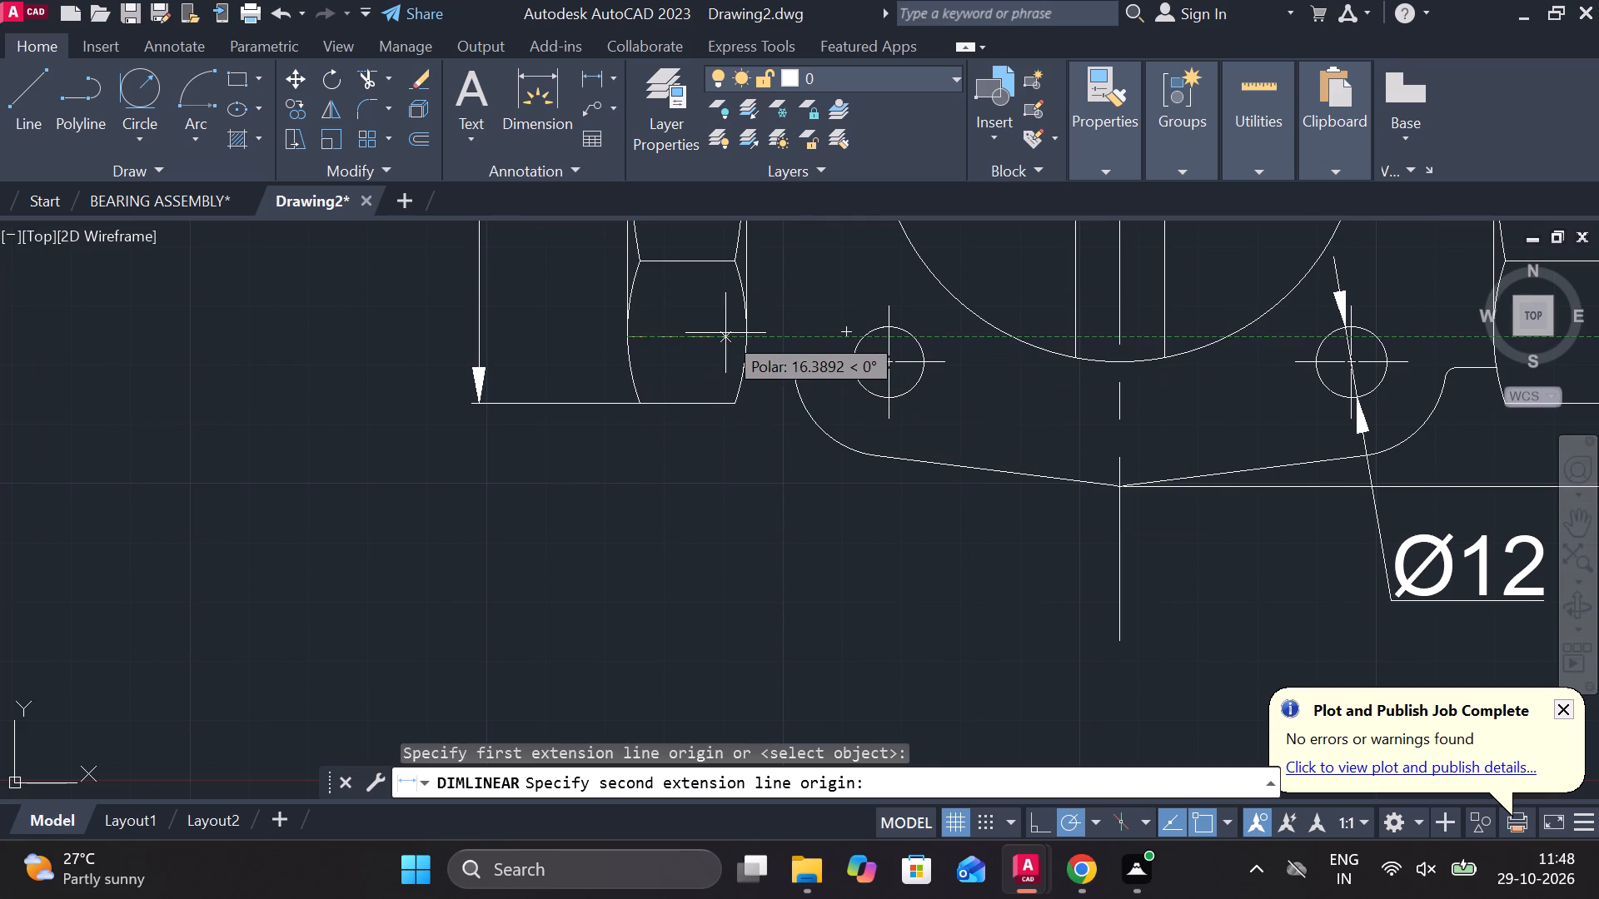
pyautogui.click(745, 333)
pyautogui.moveTo(673, 509); pyautogui.dragTo(670, 403, button='middle')
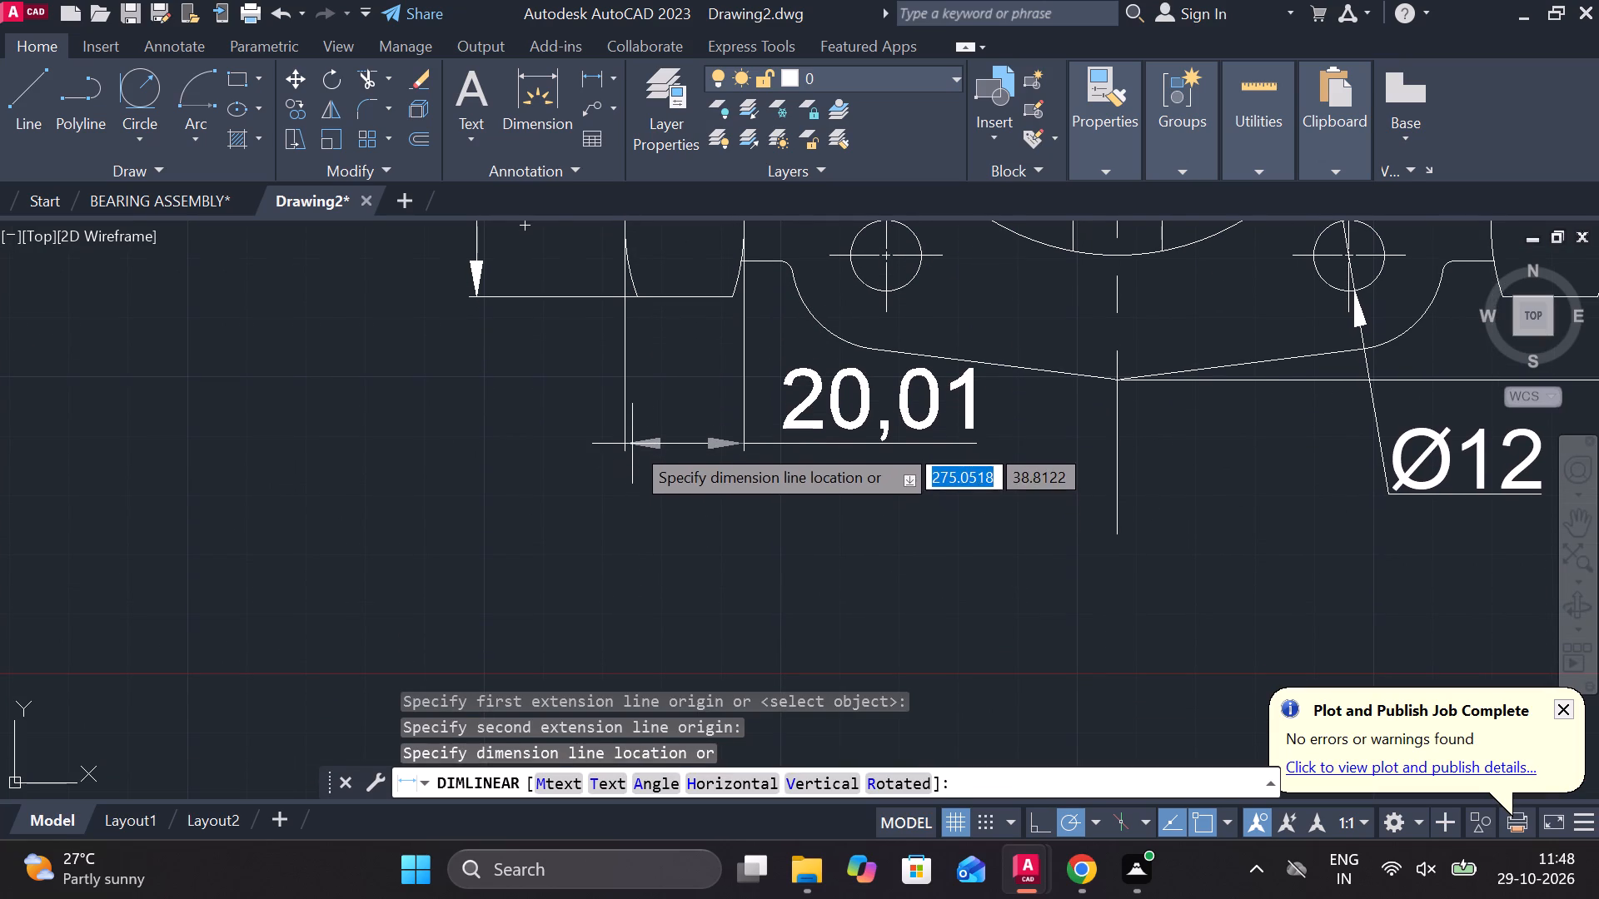
pyautogui.click(632, 444)
# Override the text of the left hexagonal end's width dimension with 20.
pyautogui.doubleClick(865, 411)
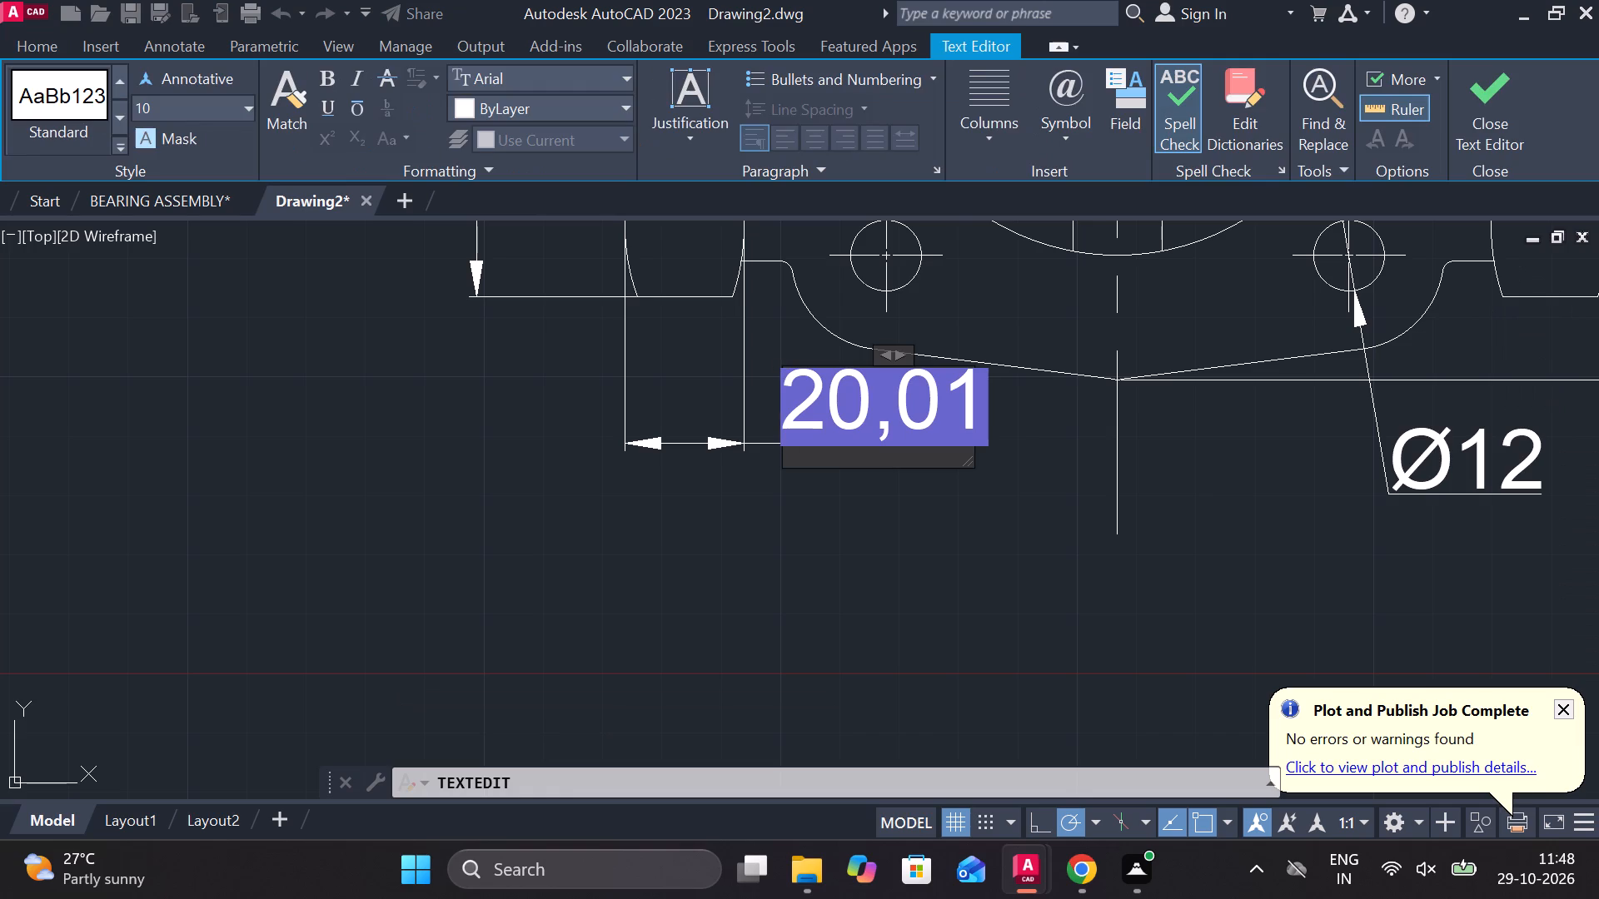
pyautogui.press('Right')
pyautogui.press('BackSpace')
pyautogui.write('20')
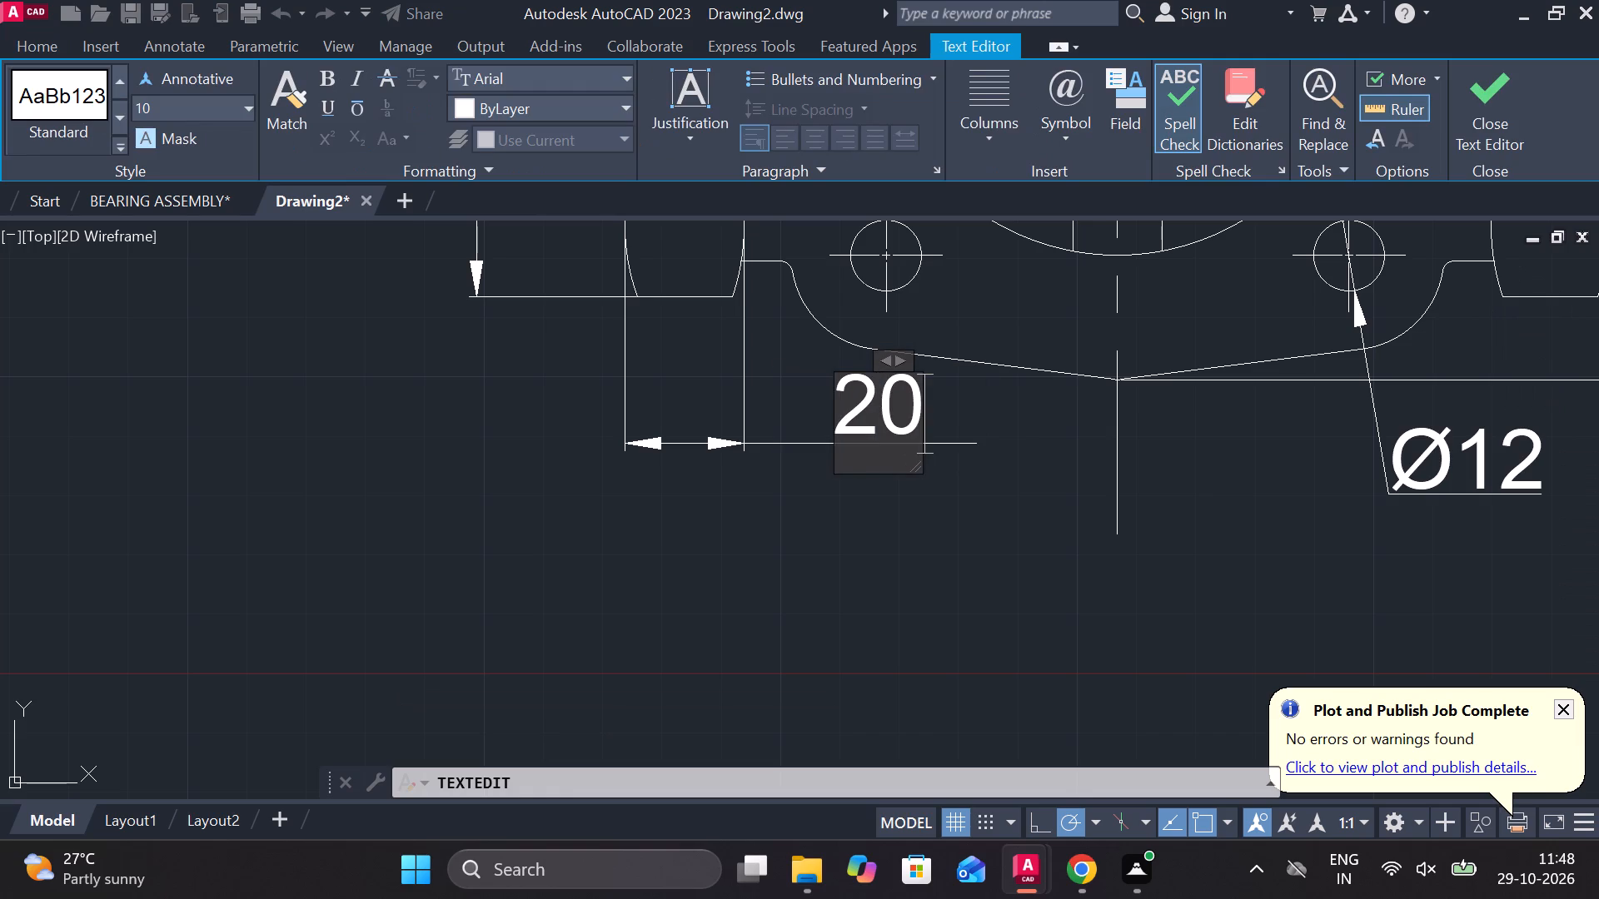
pyautogui.click(1497, 97)
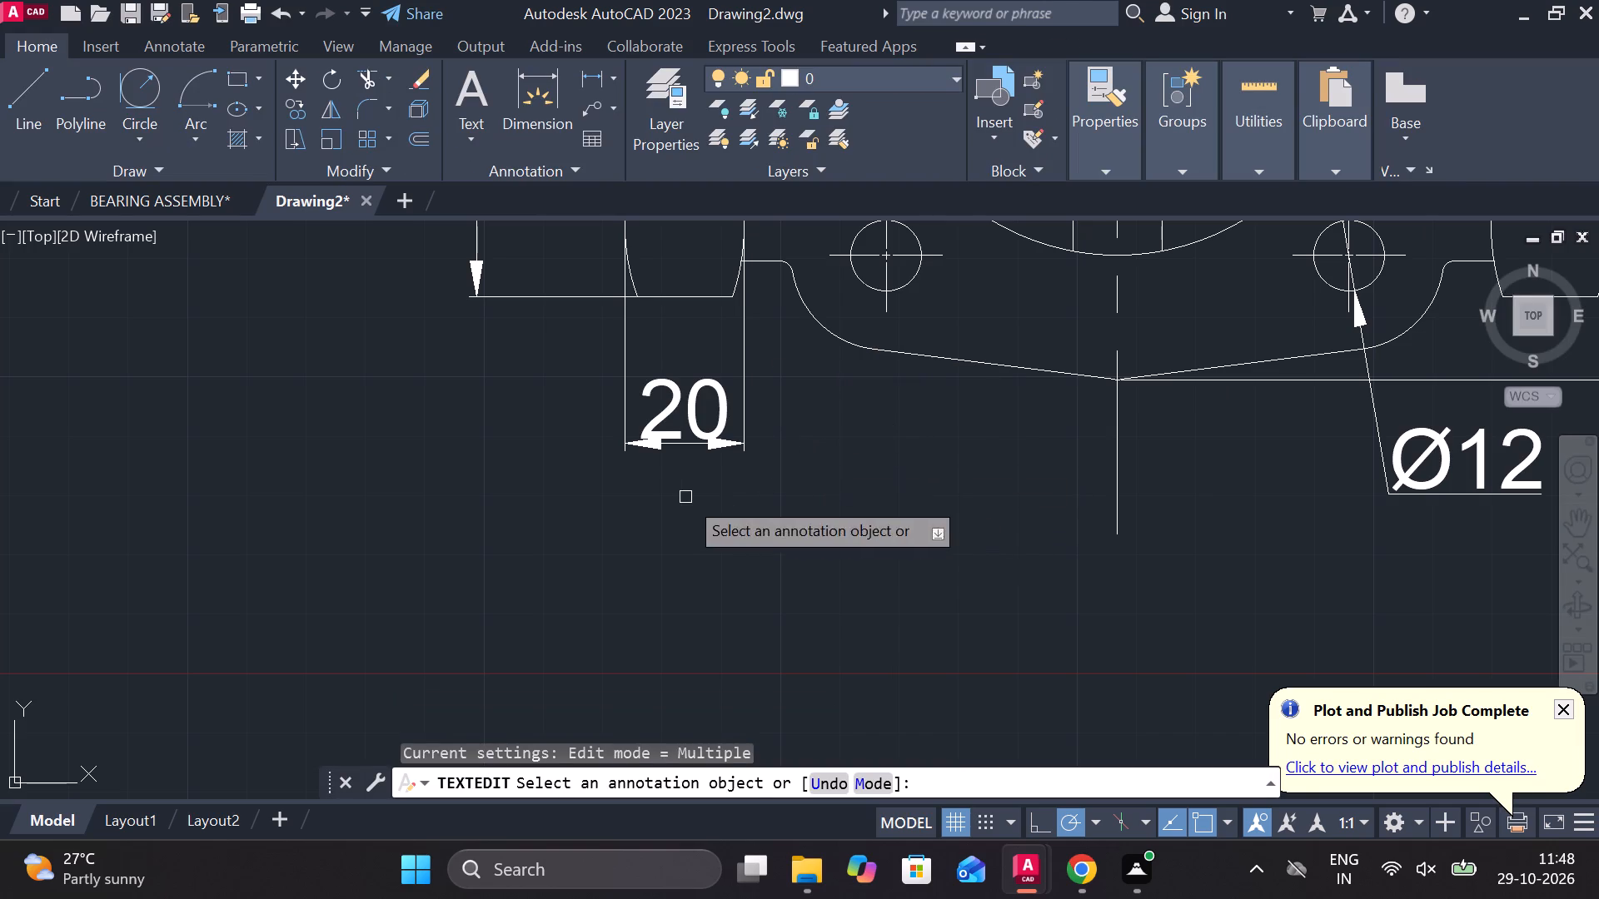
pyautogui.press('Escape')
# Move the left hexagonal end's width dimension up, closer to the end's bottom edge.
pyautogui.click(677, 452)
pyautogui.press('Escape')
pyautogui.click(688, 445)
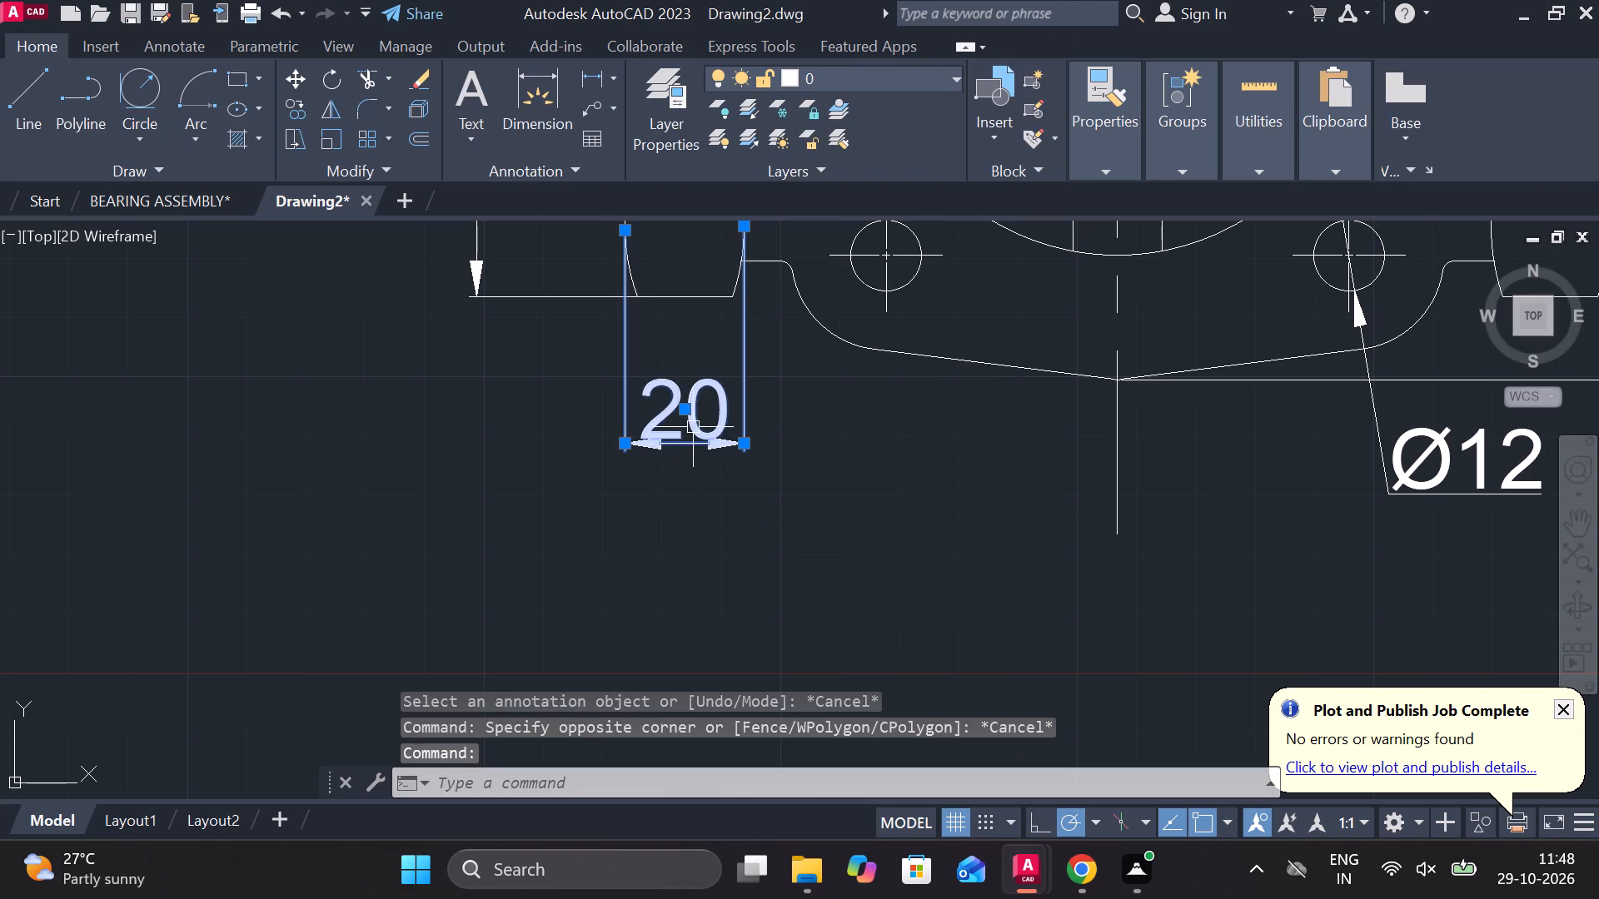
pyautogui.click(684, 407)
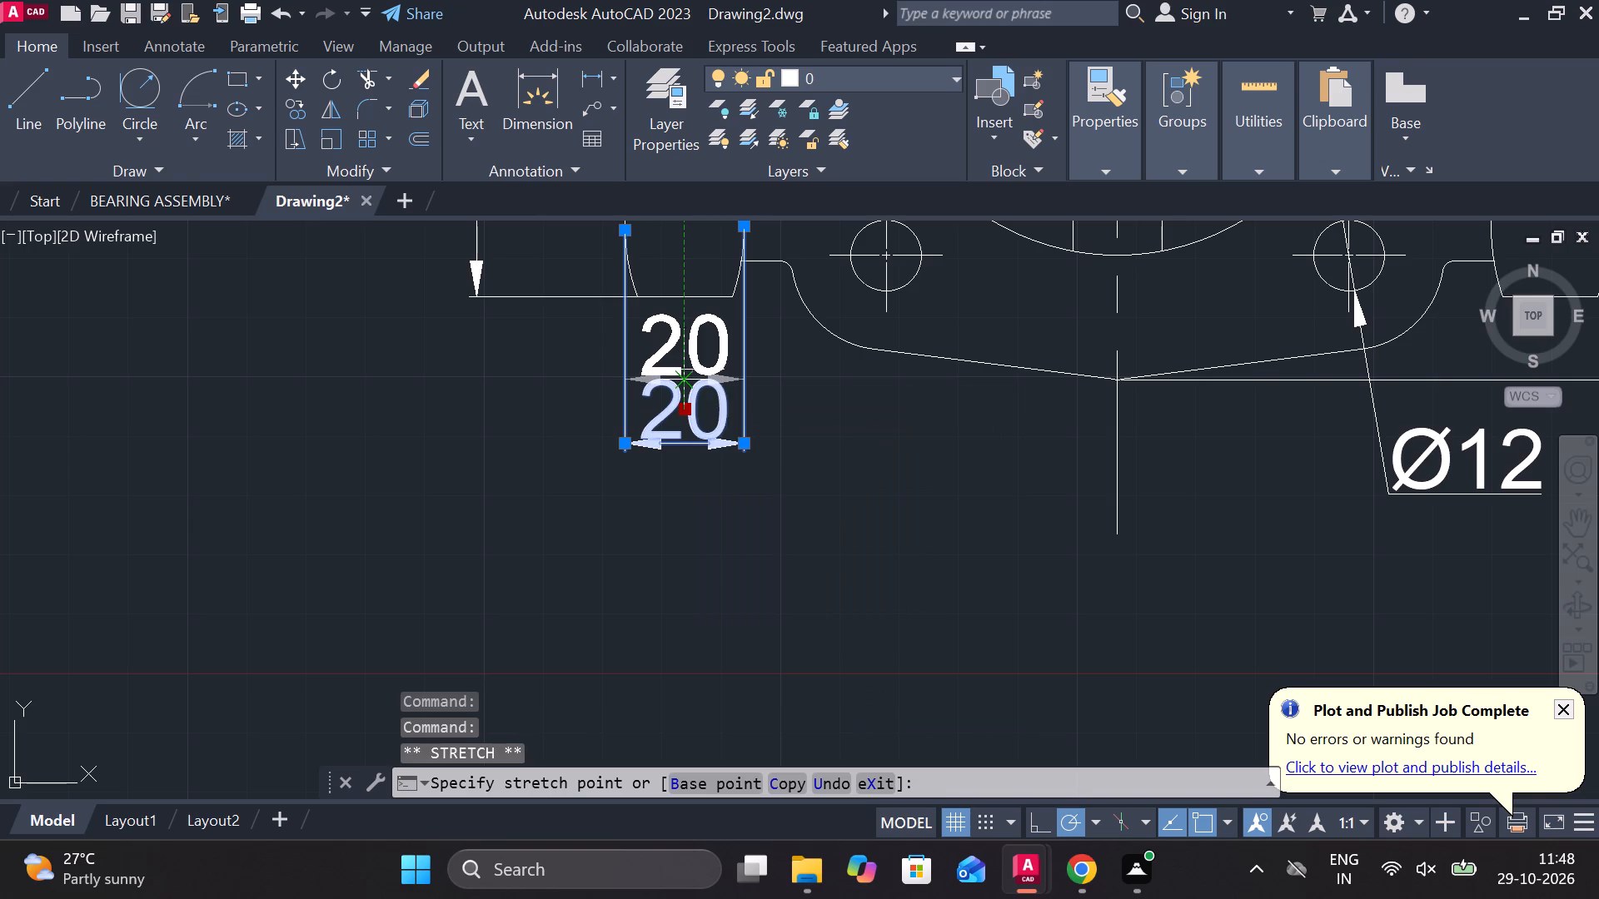
pyautogui.click(684, 368)
pyautogui.press('Escape')
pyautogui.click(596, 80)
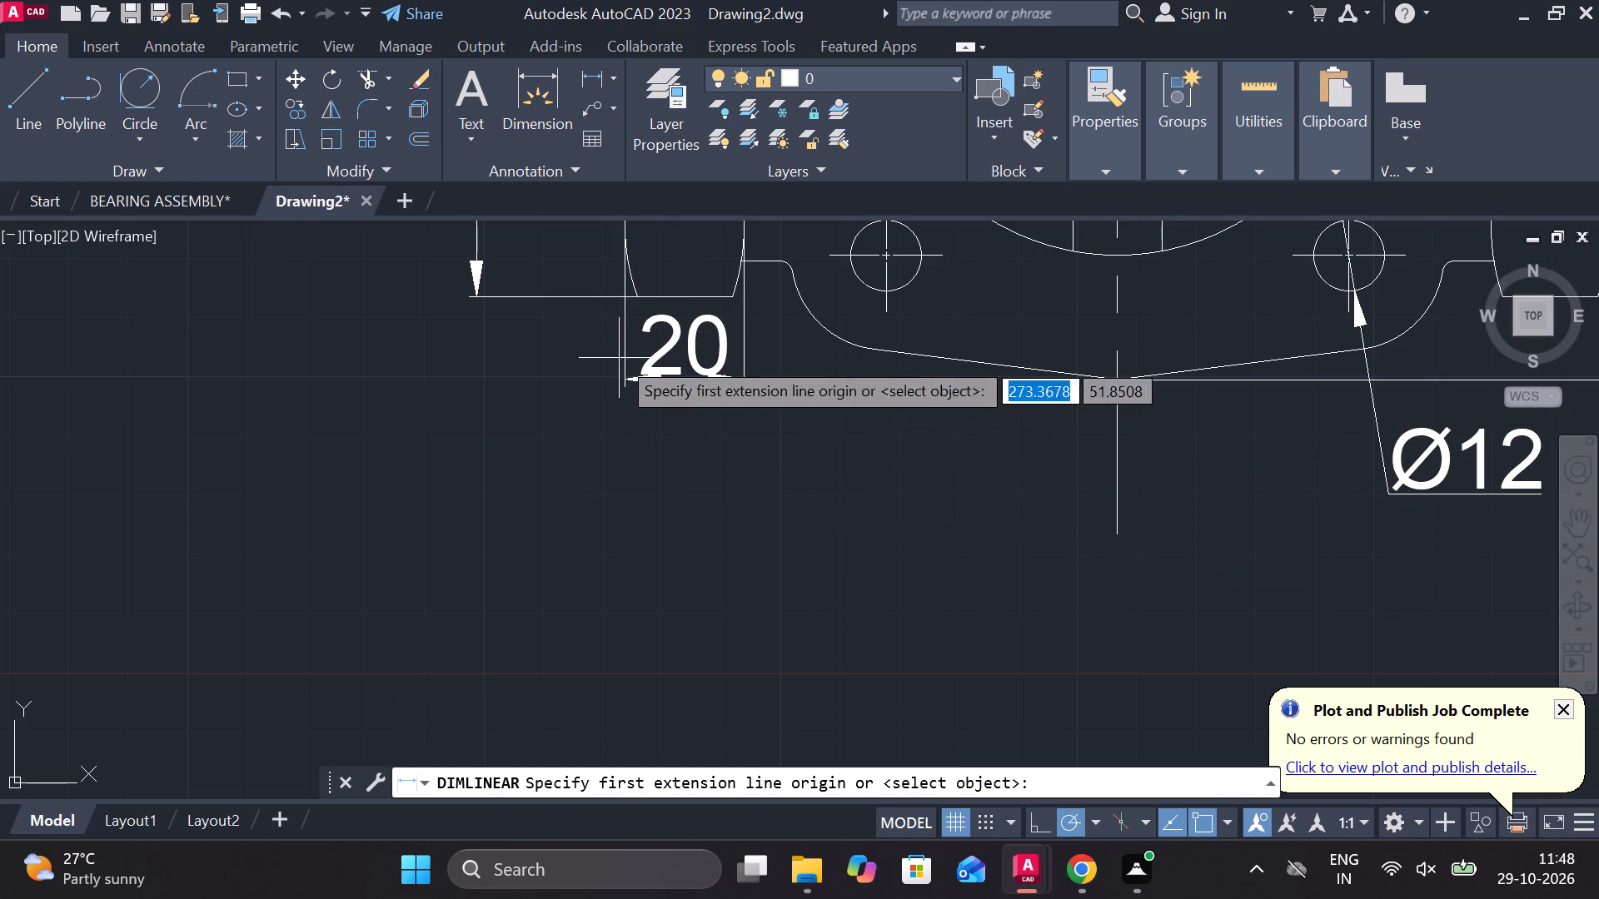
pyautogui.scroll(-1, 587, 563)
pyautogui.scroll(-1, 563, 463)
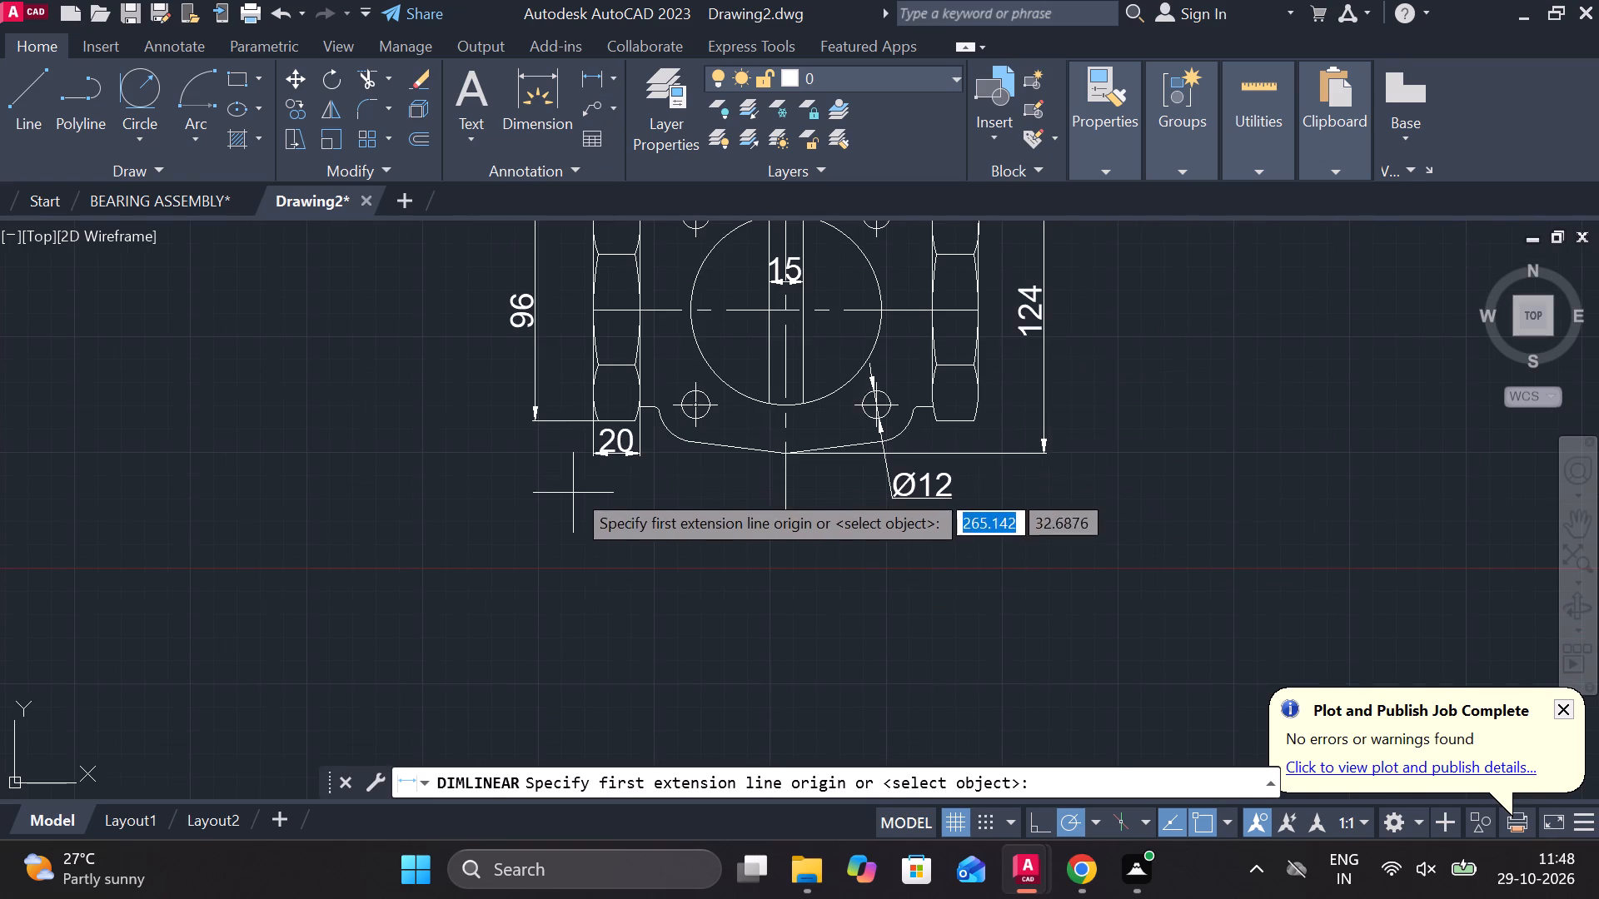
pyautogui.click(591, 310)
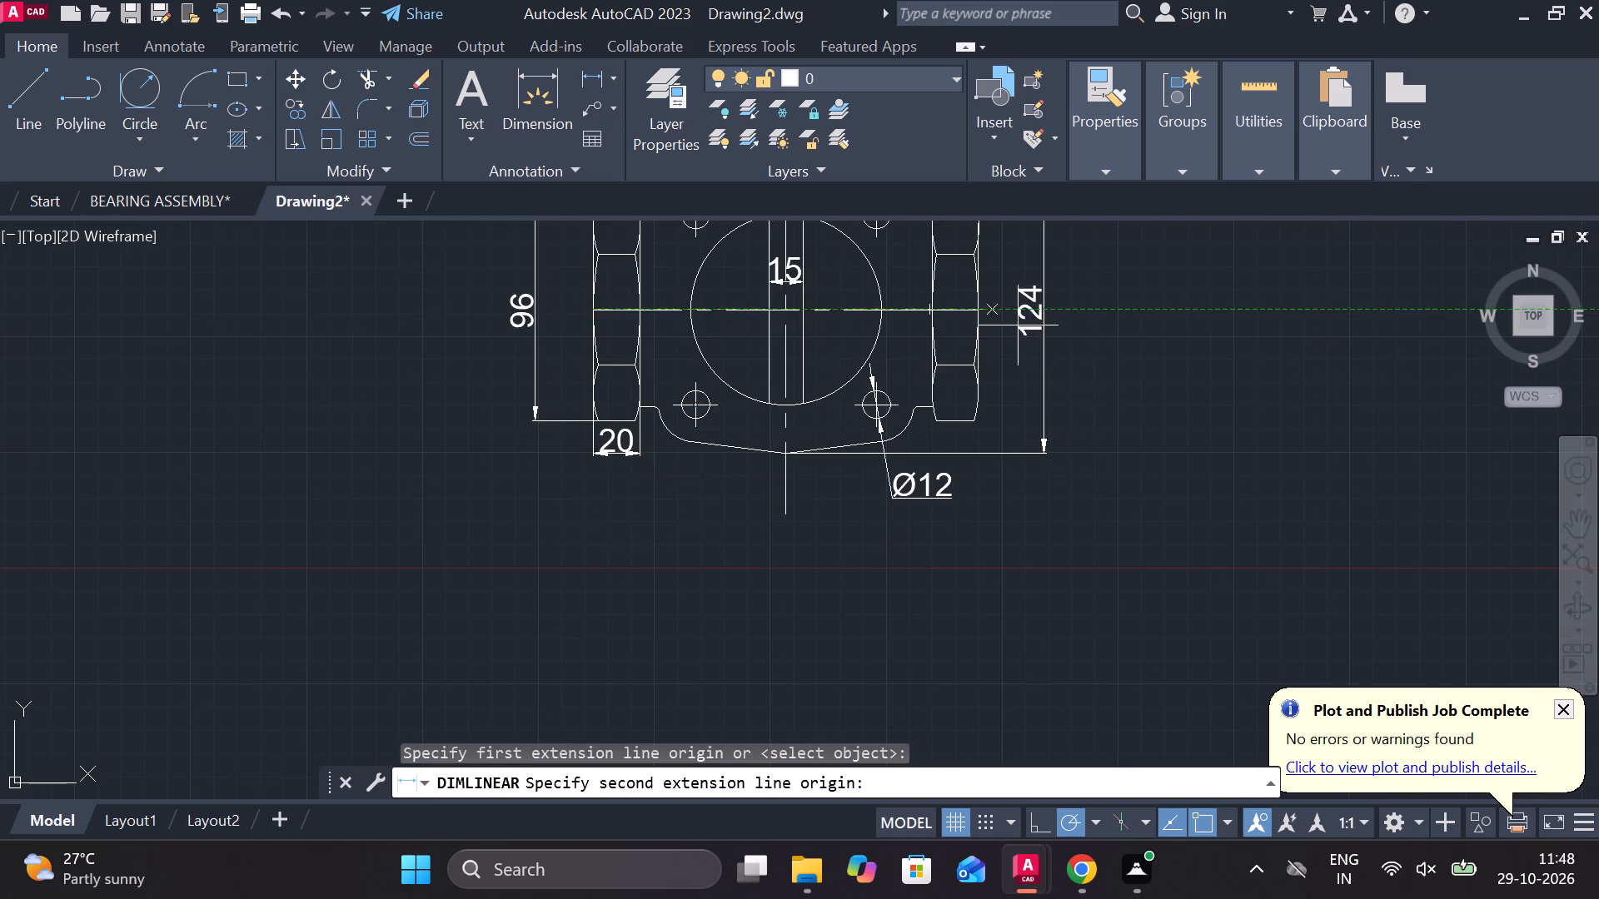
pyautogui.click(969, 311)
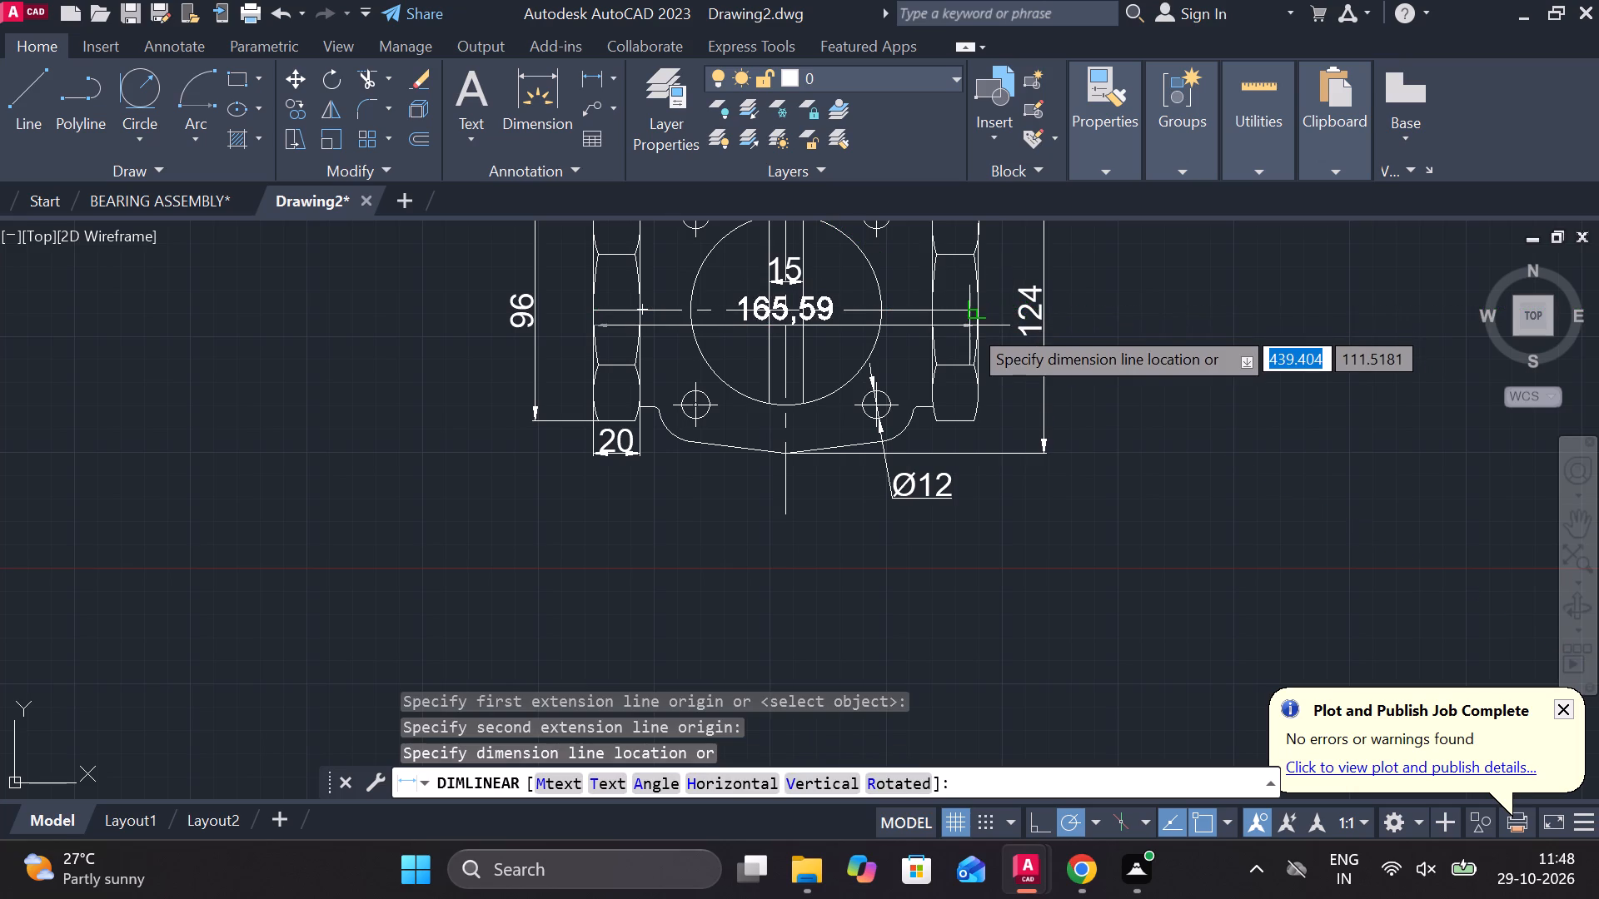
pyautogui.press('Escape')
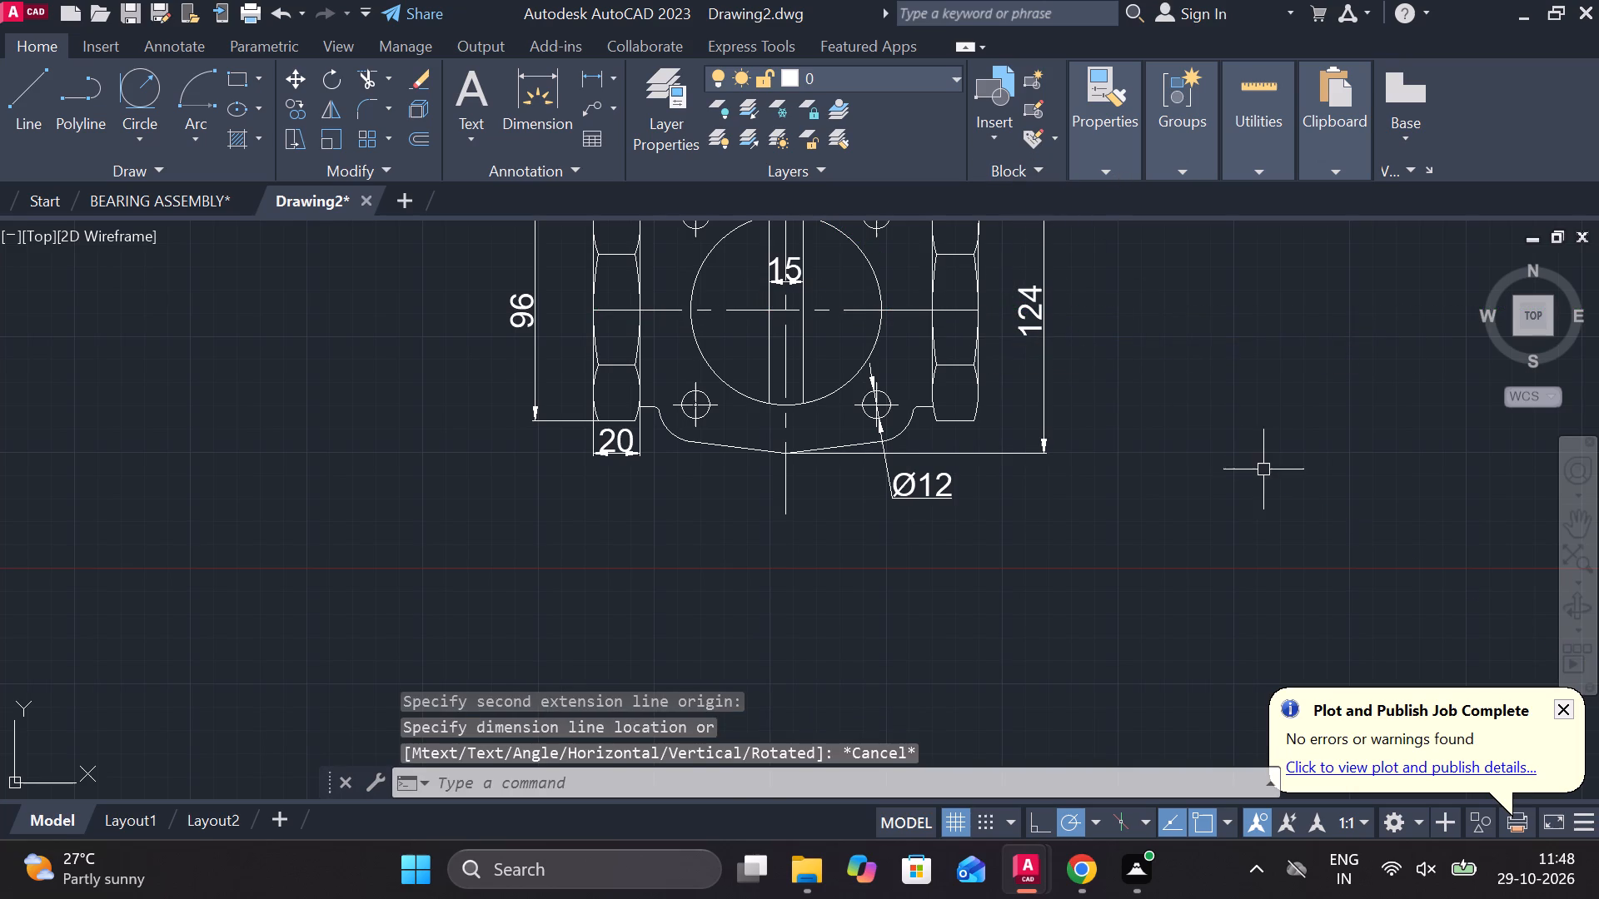
# Set the ISO-25 dimension style's linear primary-unit precision to 0 and make the style current.
pyautogui.write('D')
pyautogui.press('space')
pyautogui.click(1078, 370)
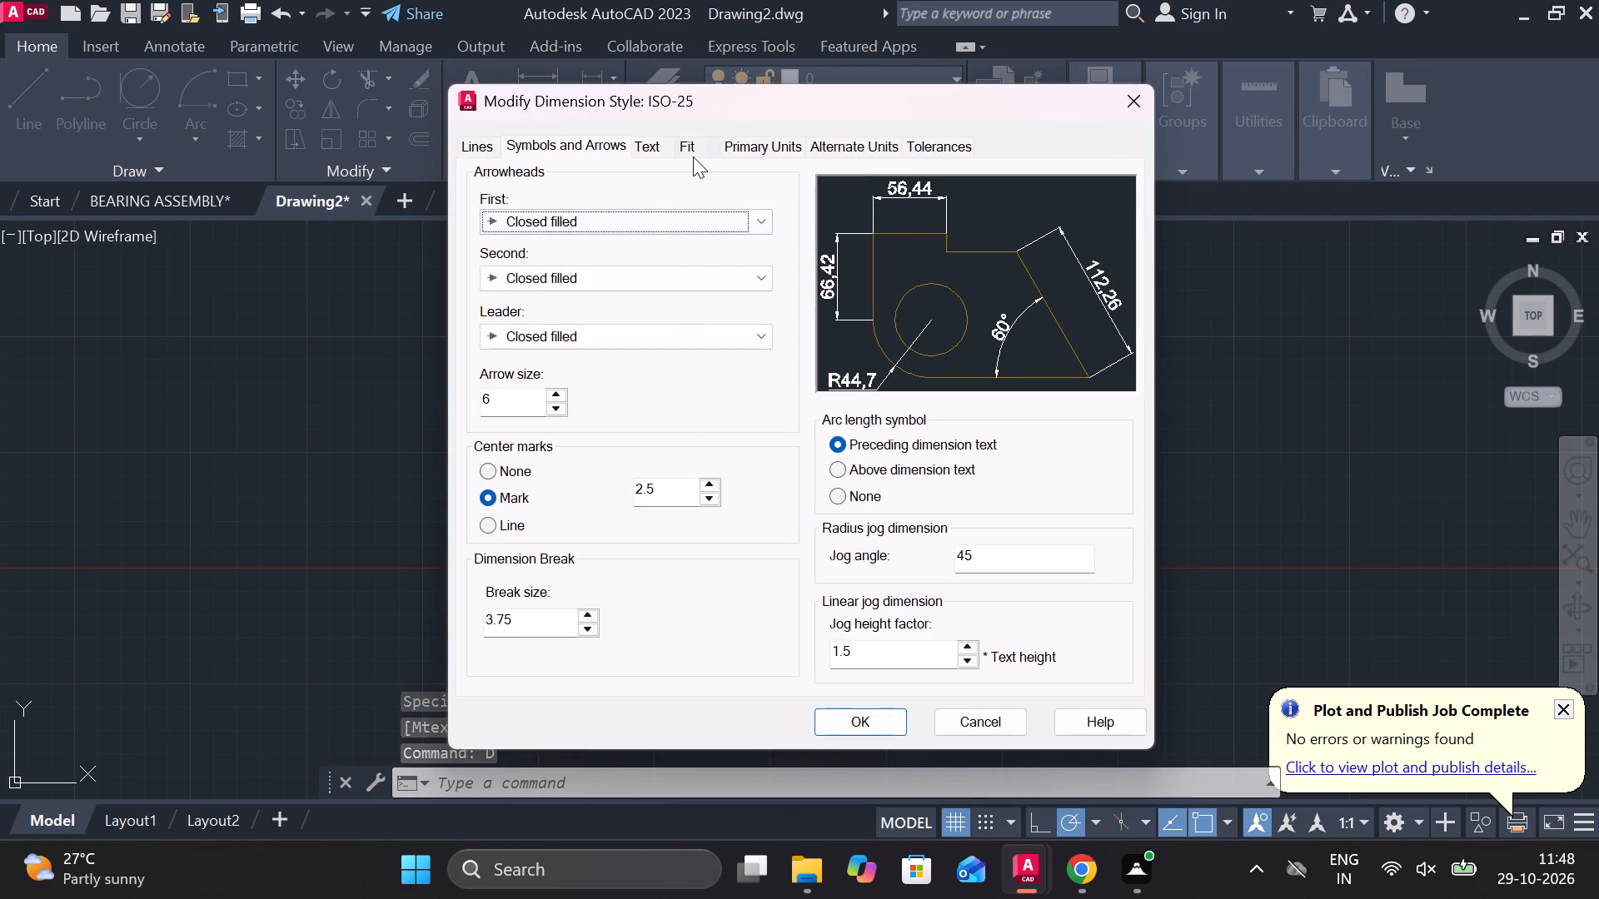
pyautogui.click(693, 156)
pyautogui.click(740, 136)
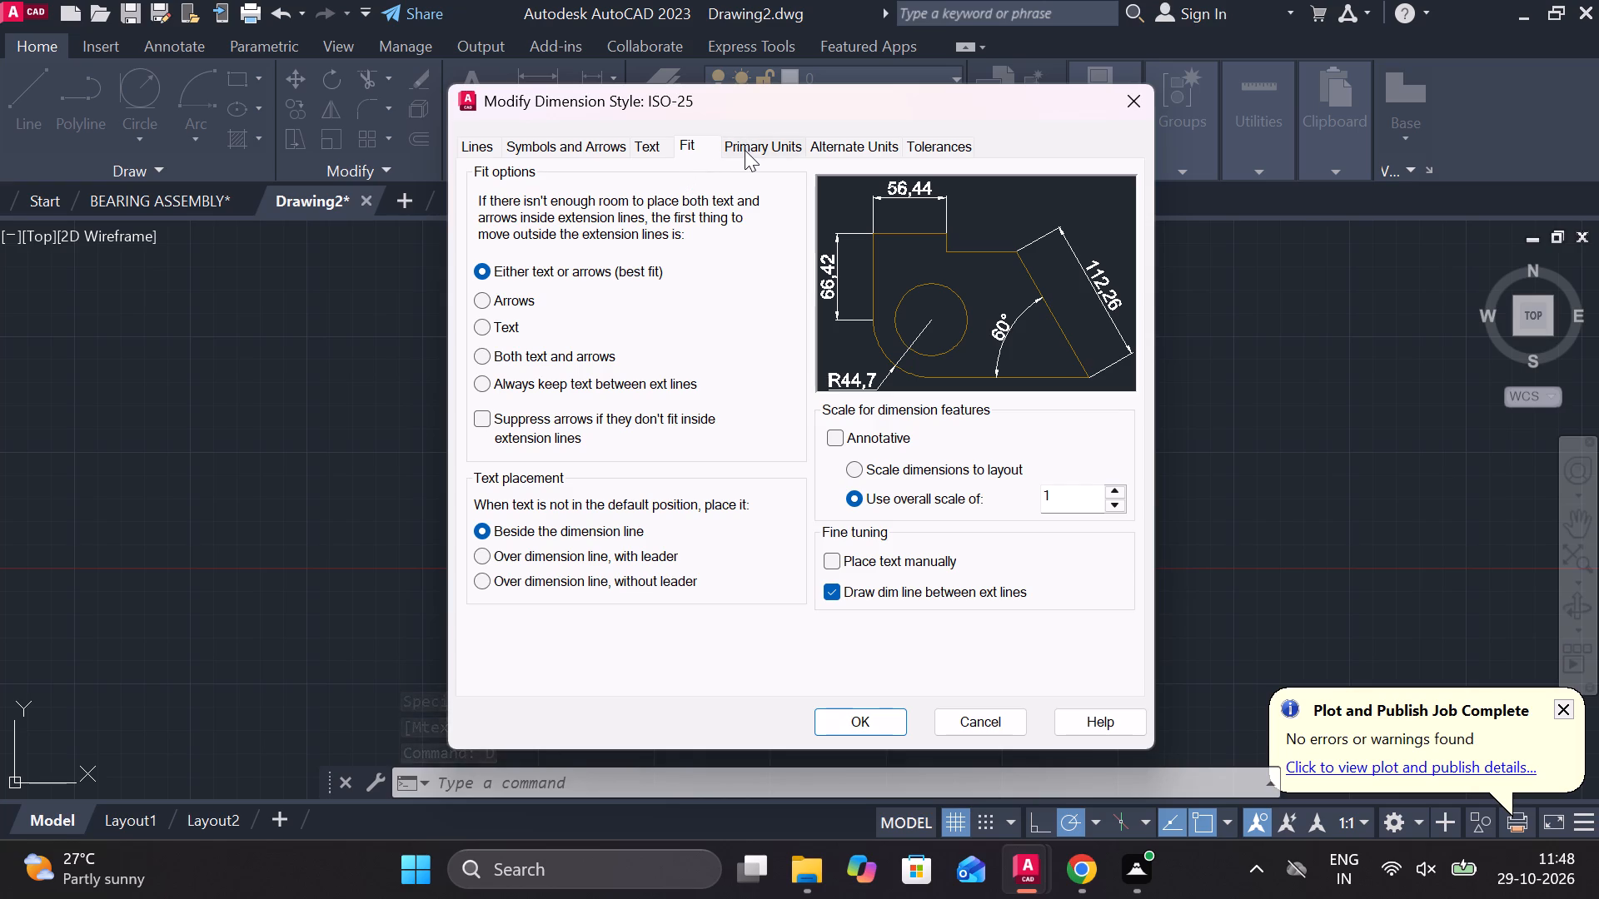
pyautogui.click(732, 144)
pyautogui.click(727, 221)
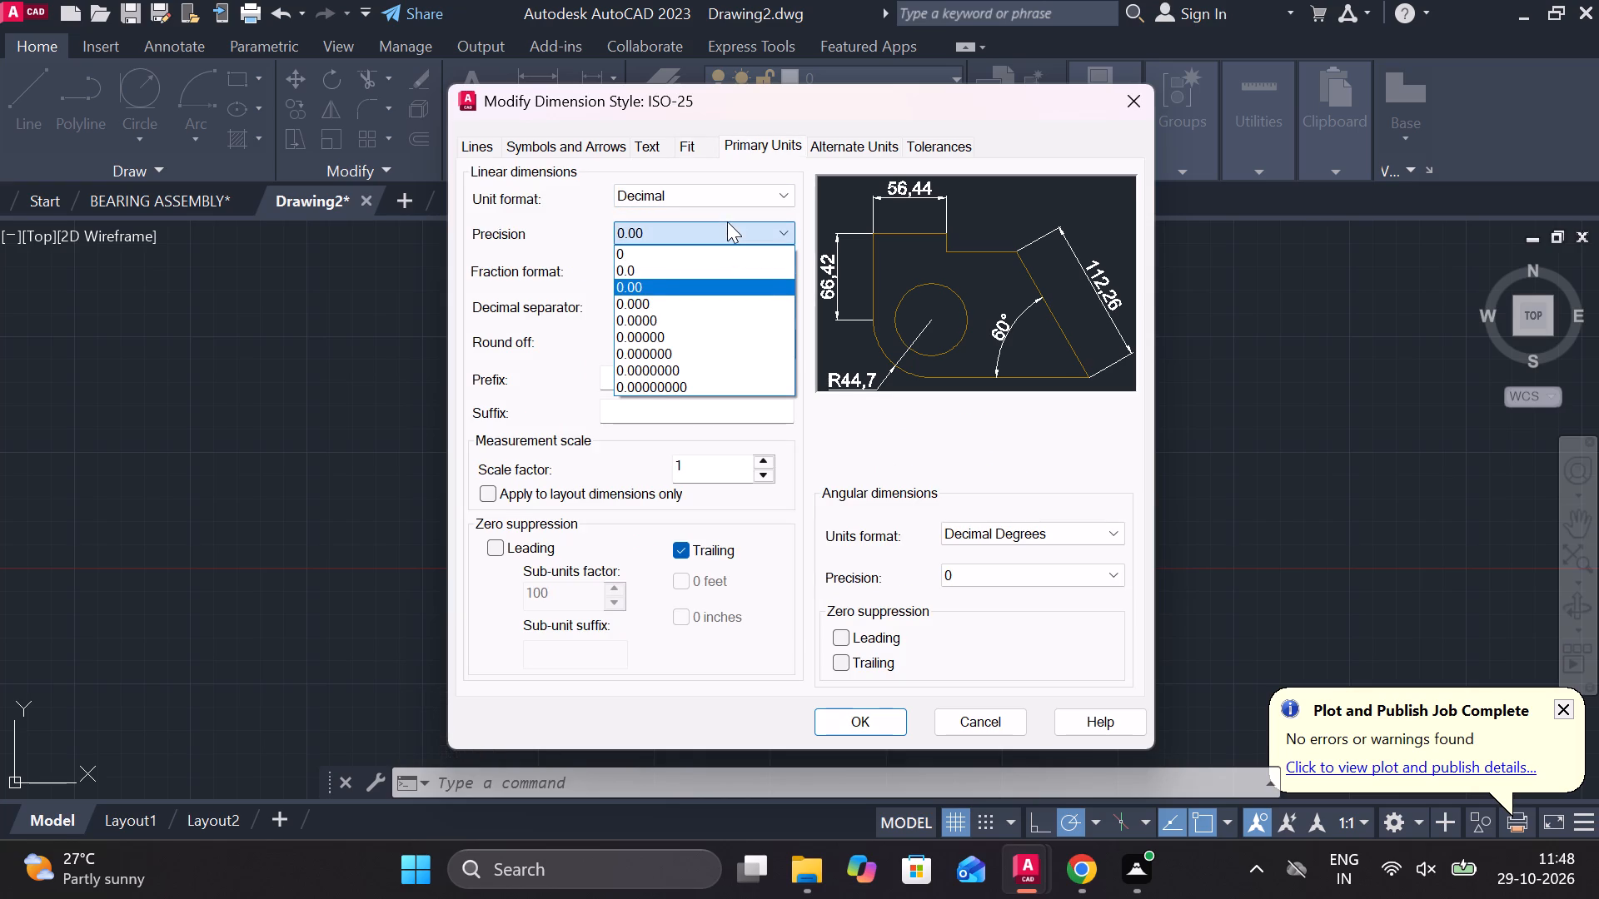
pyautogui.click(622, 249)
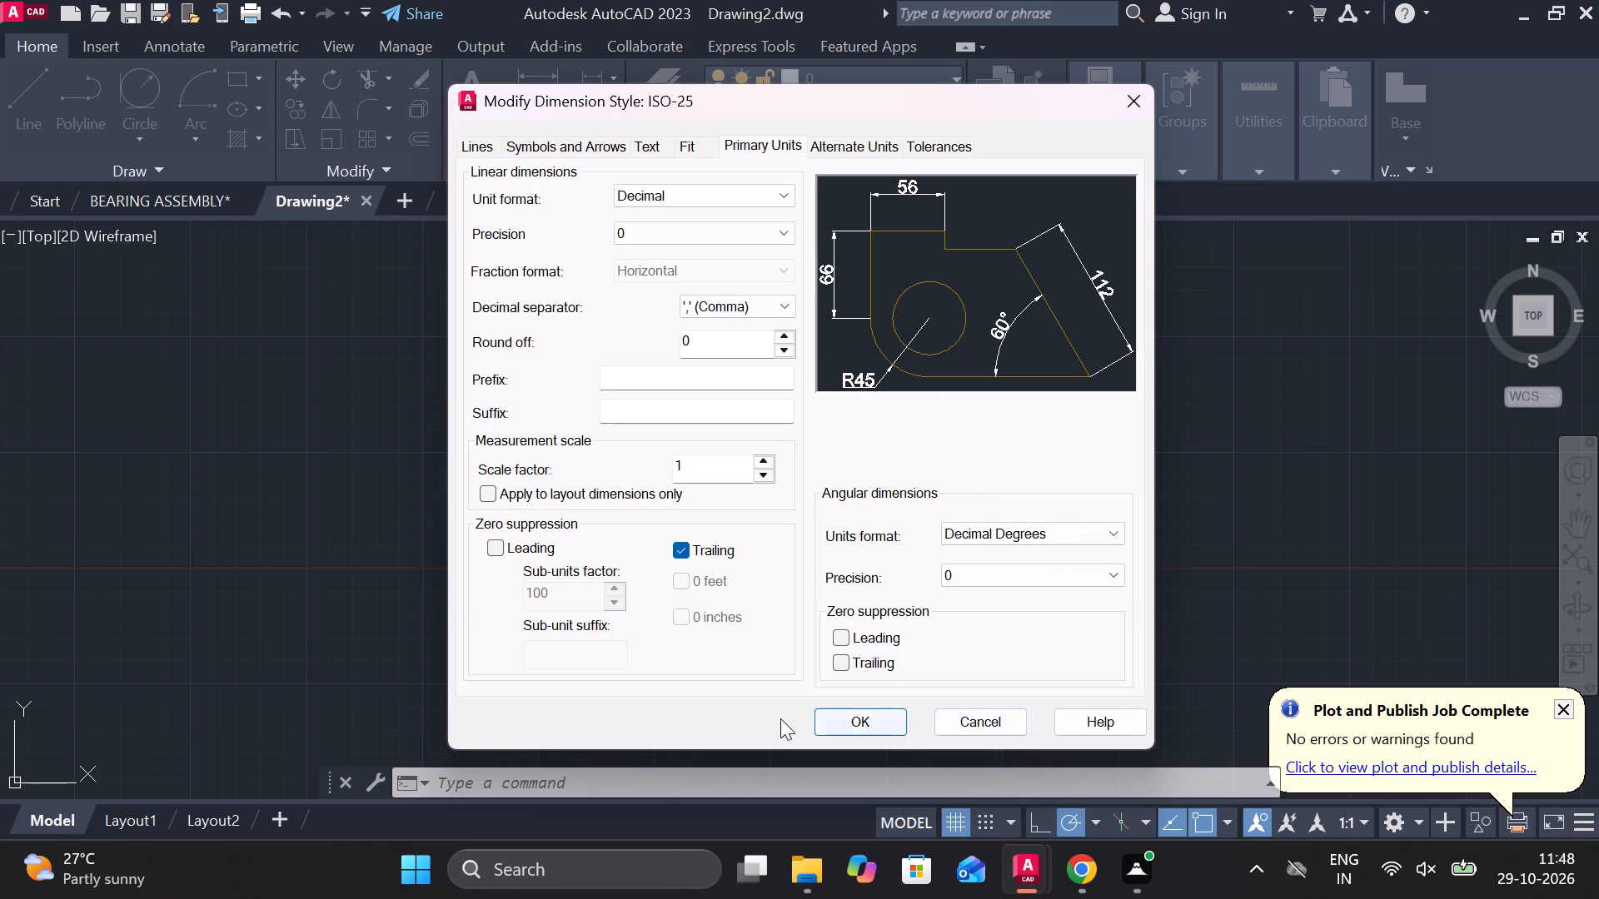
pyautogui.click(838, 717)
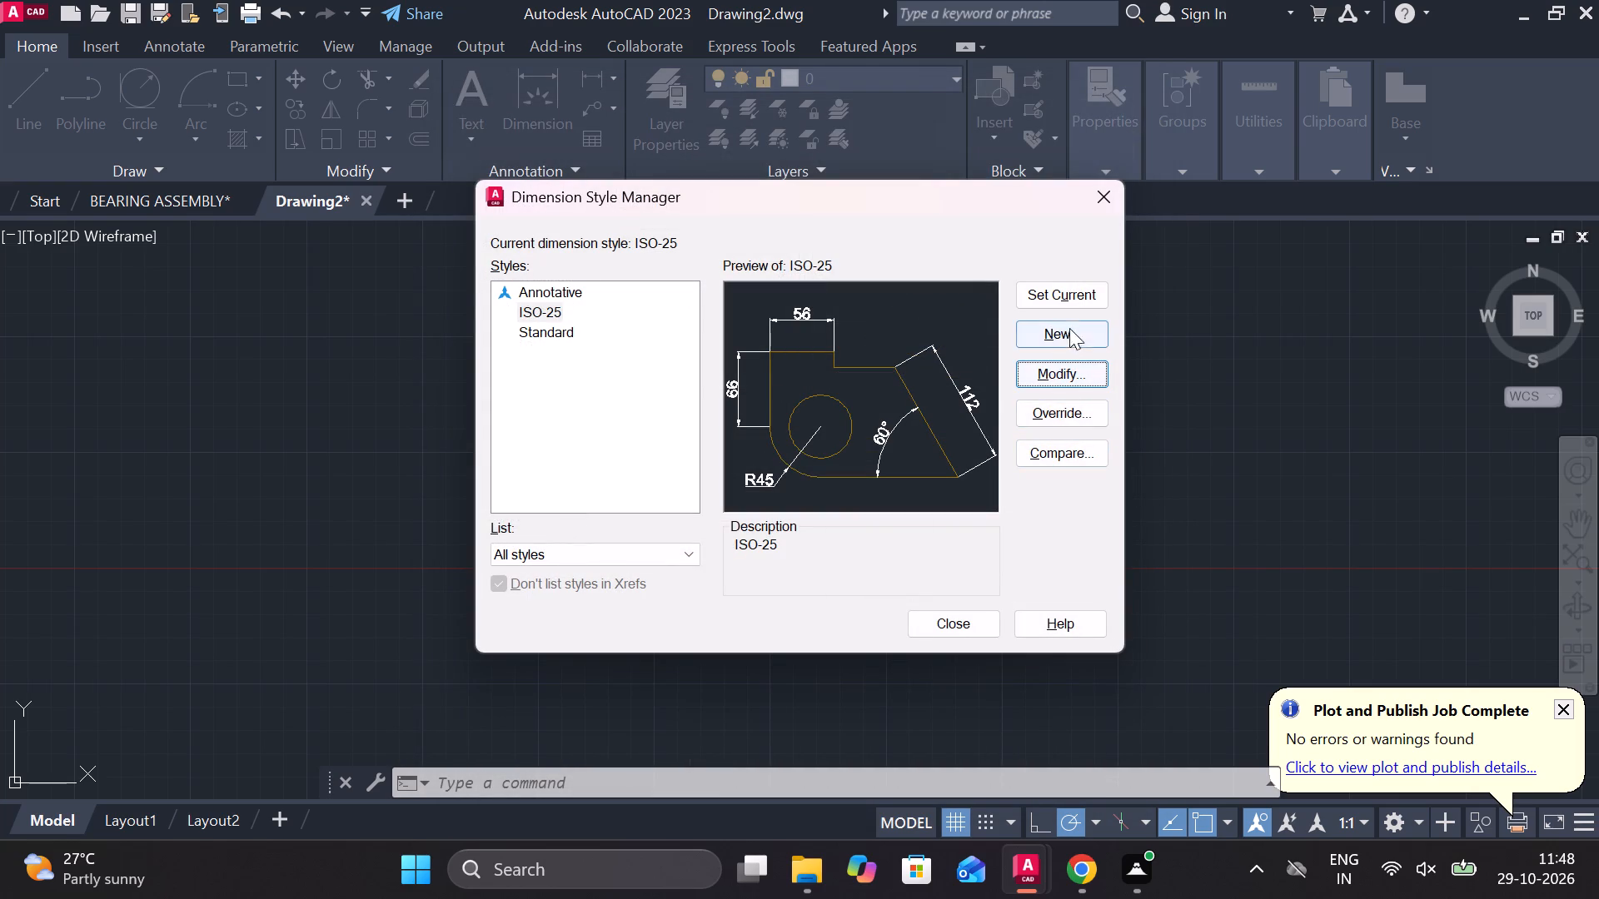
pyautogui.click(1042, 305)
pyautogui.click(949, 623)
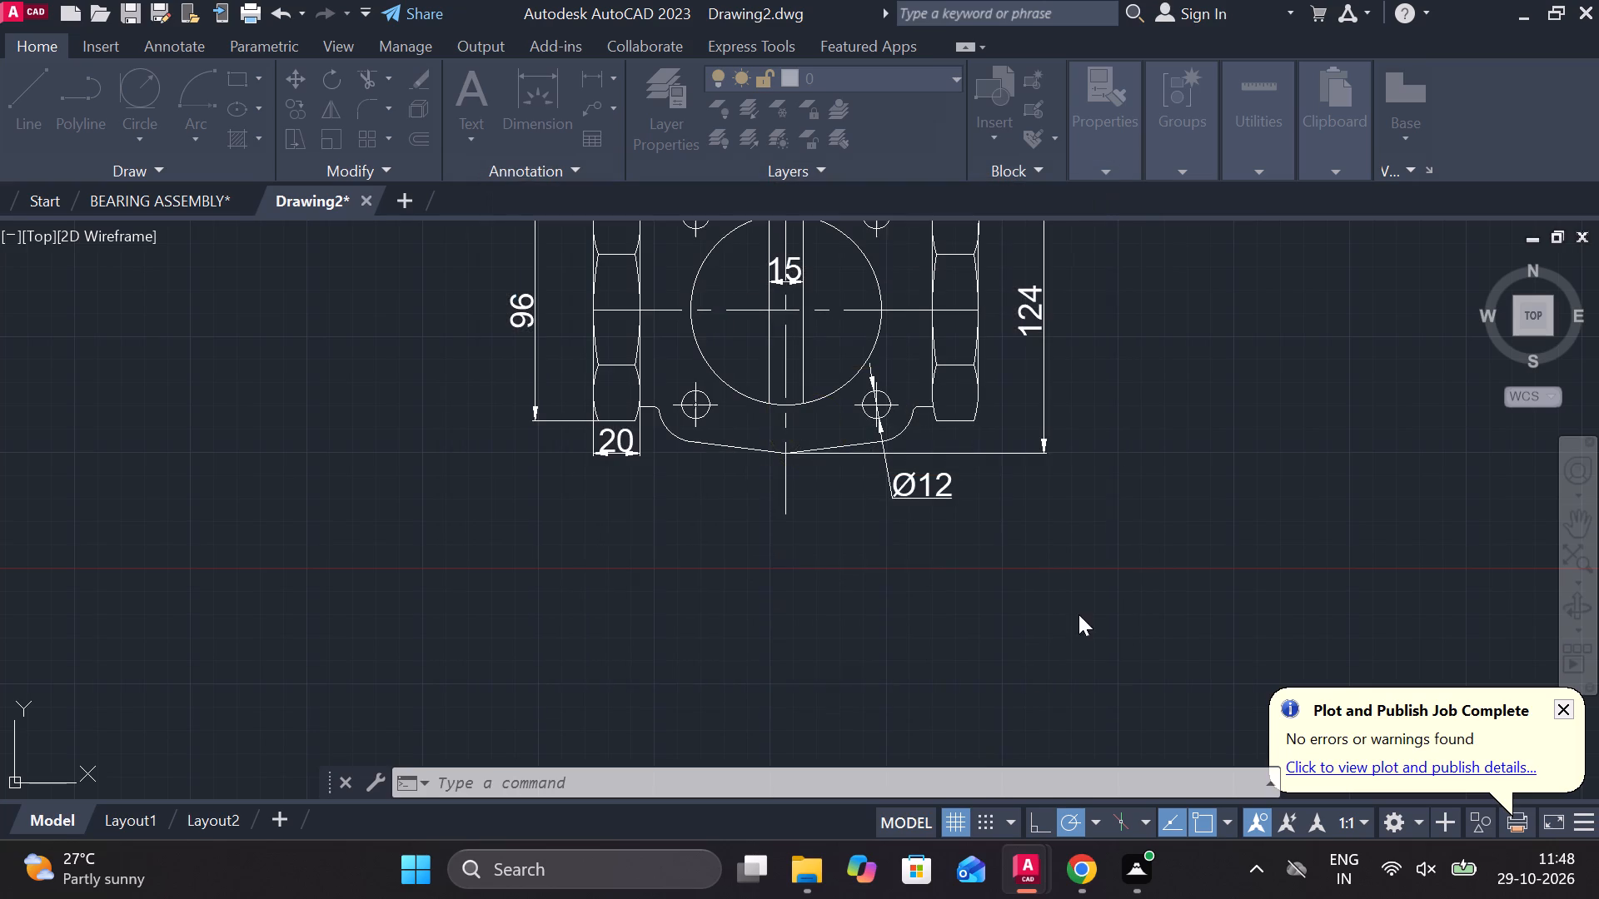
# Override the text of the inner vertical dimension beside the hatched section's right end with 59.6.
pyautogui.moveTo(1086, 503); pyautogui.dragTo(1072, 759, button='middle')
pyautogui.scroll(-1, 1054, 575)
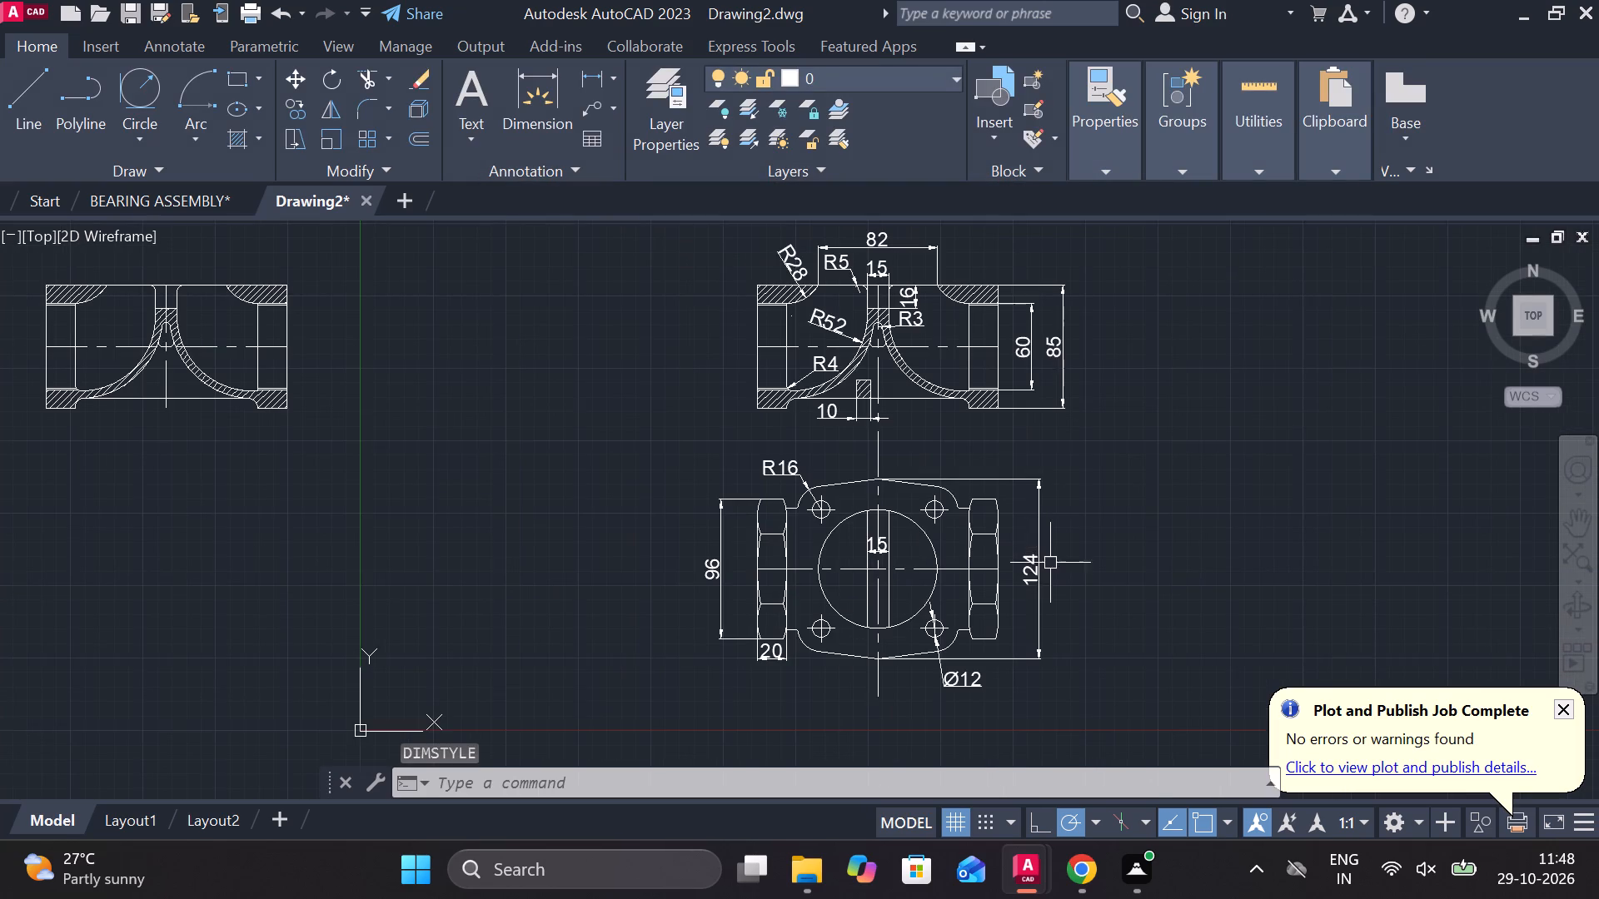
pyautogui.scroll(2, 971, 350)
pyautogui.doubleClick(1101, 337)
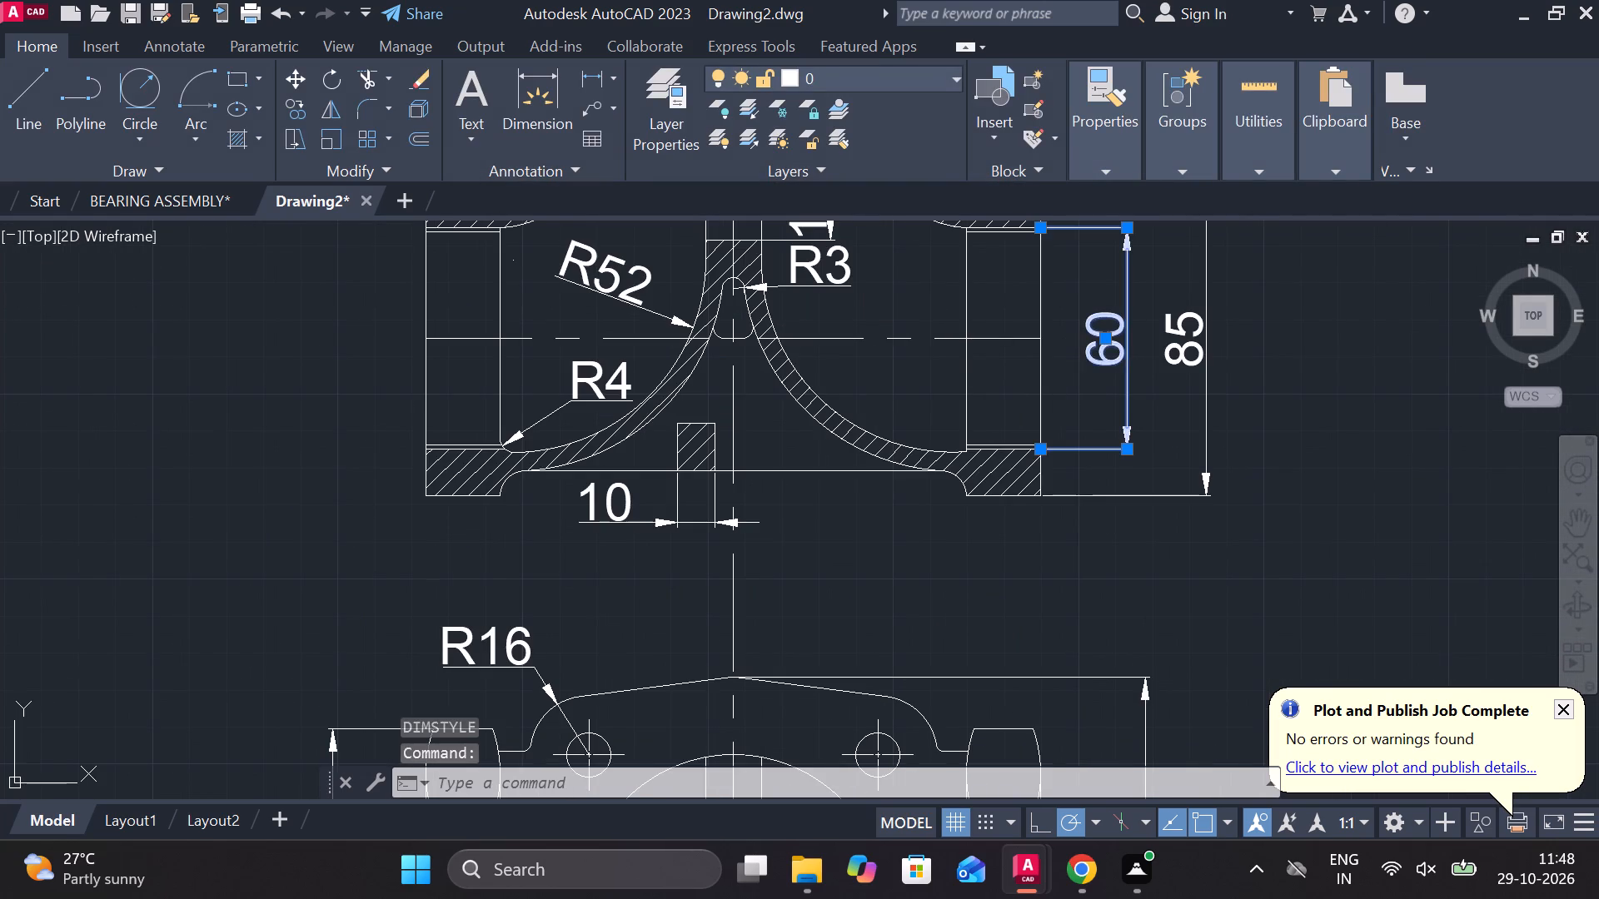
pyautogui.press('Right')
pyautogui.press('BackSpace')
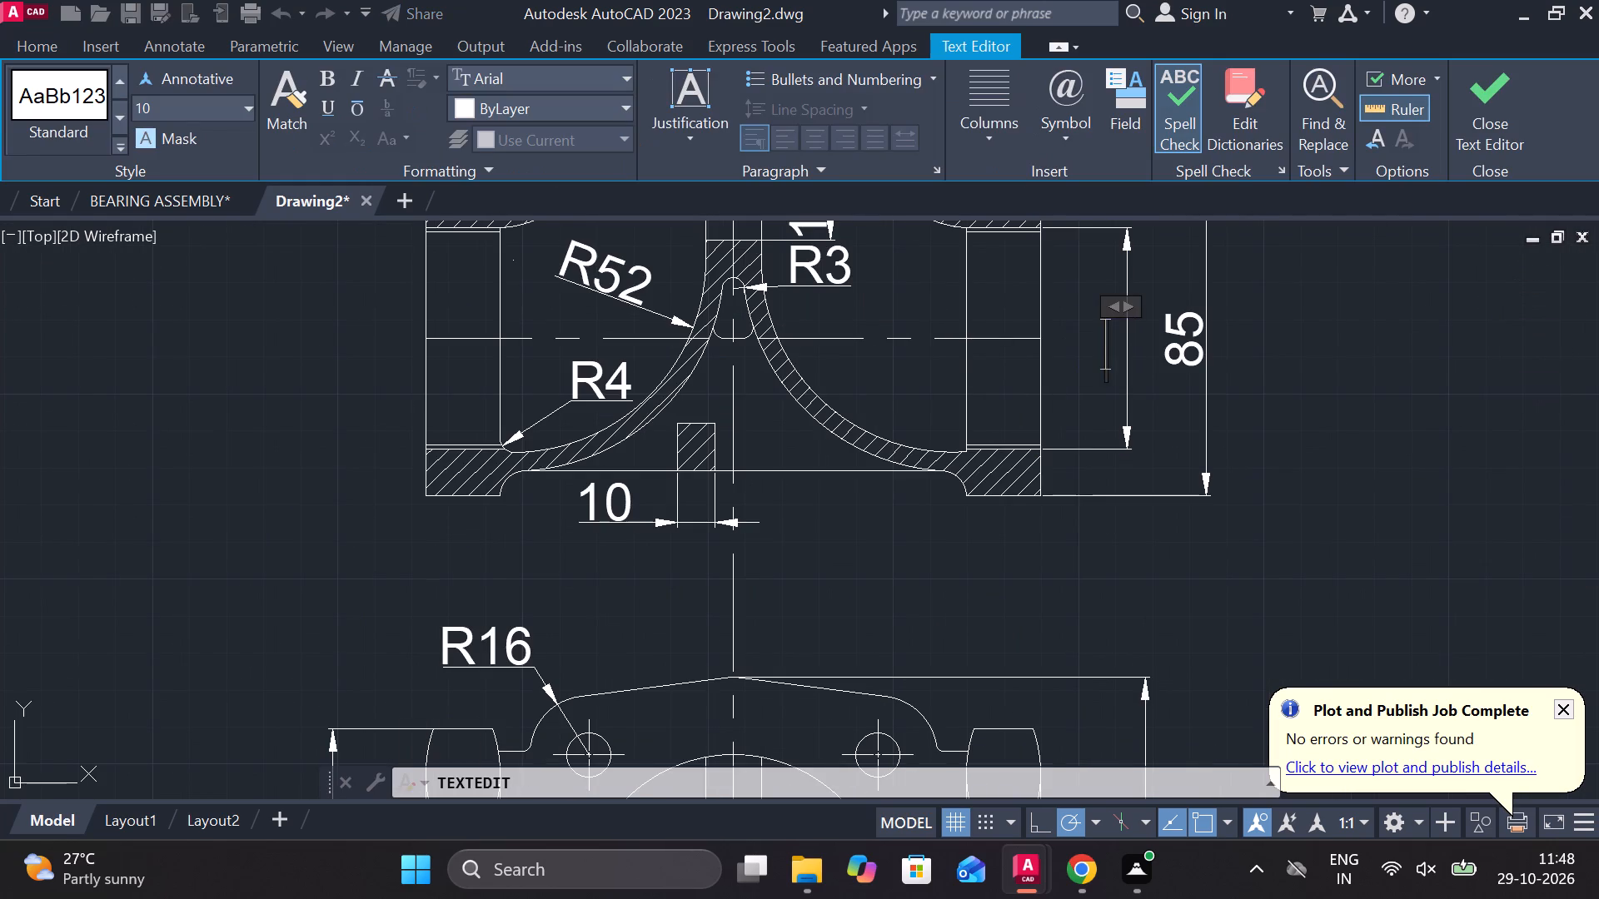
pyautogui.write('59.')
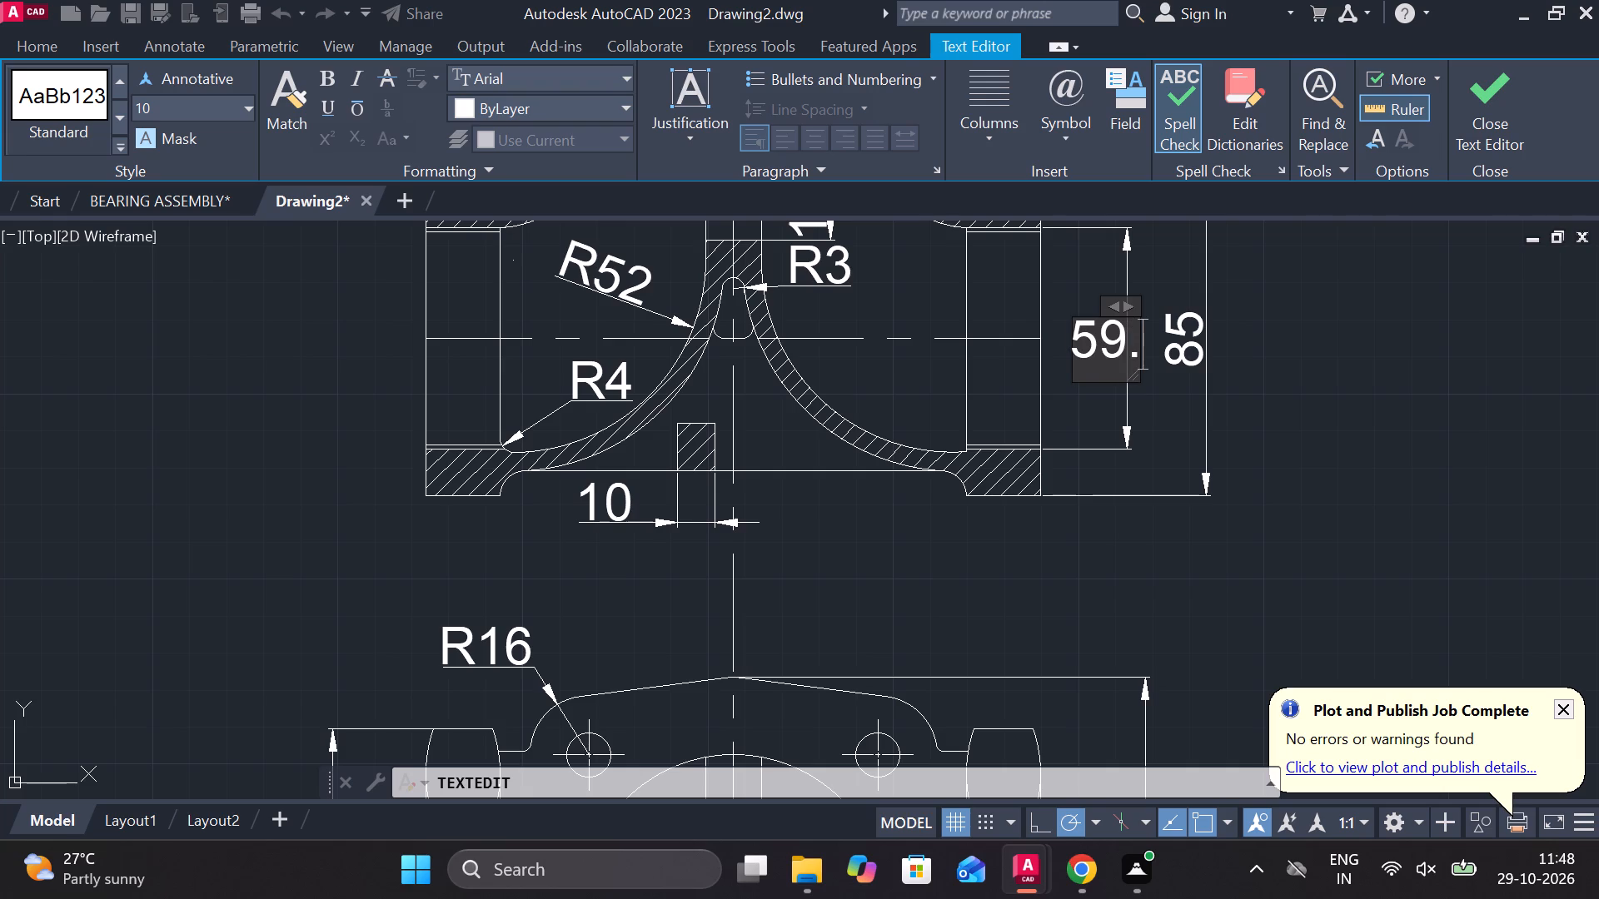
pyautogui.press('6')
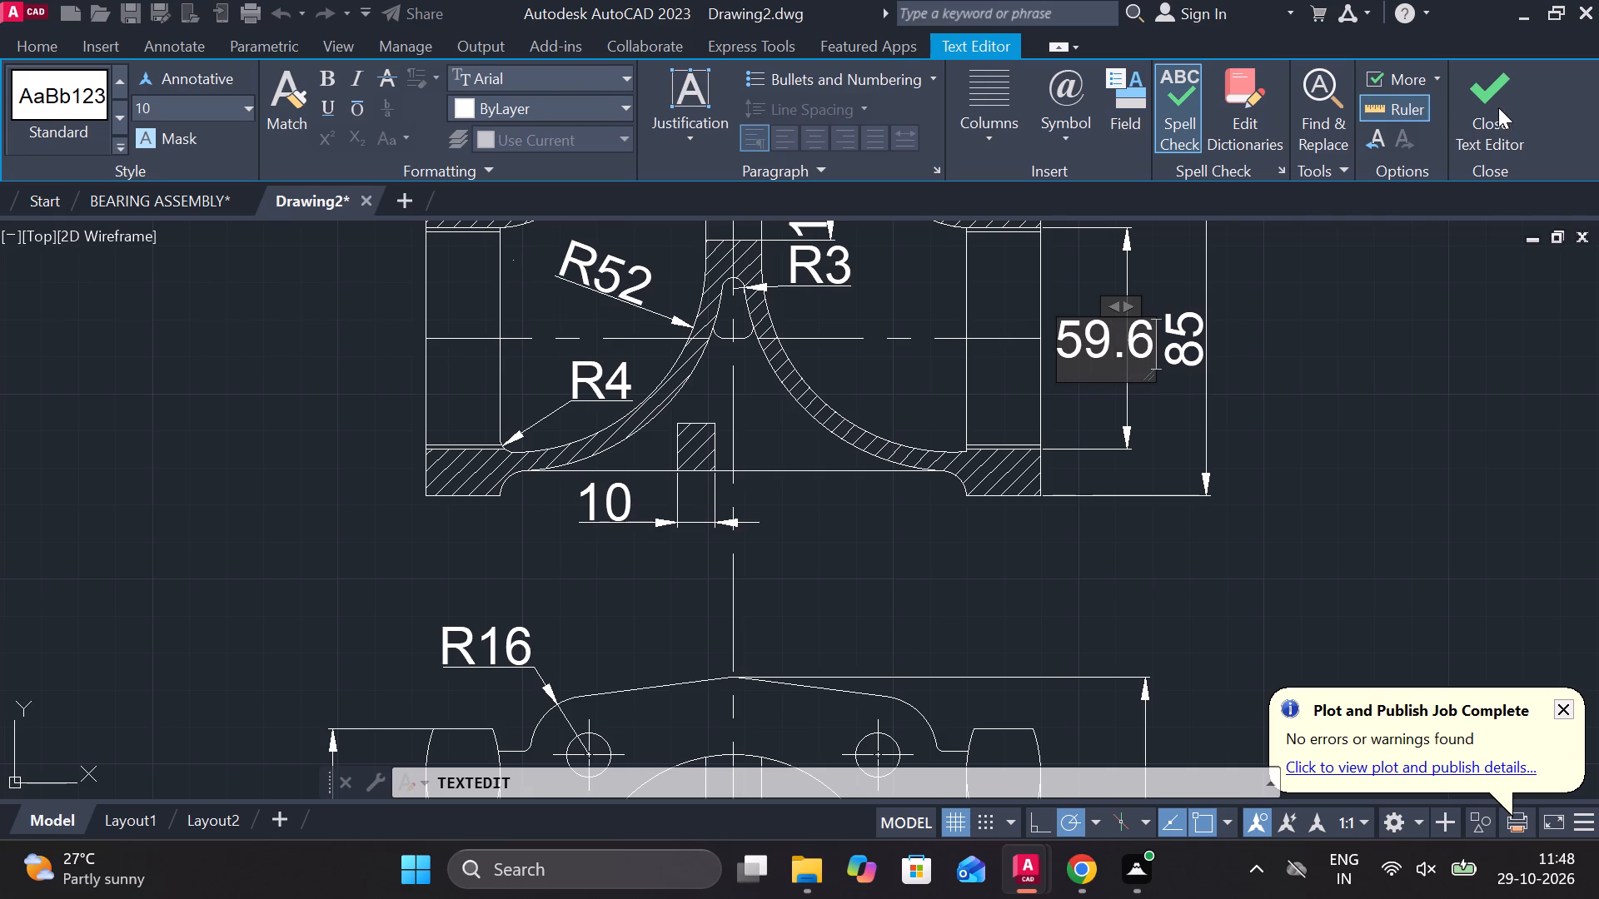
pyautogui.click(1498, 107)
# Add a horizontal linear dimension for the lobed body's overall length between the outer hexagonal end faces, placed below the view.
pyautogui.scroll(-2, 966, 435)
pyautogui.moveTo(1026, 577); pyautogui.dragTo(914, 479, button='middle')
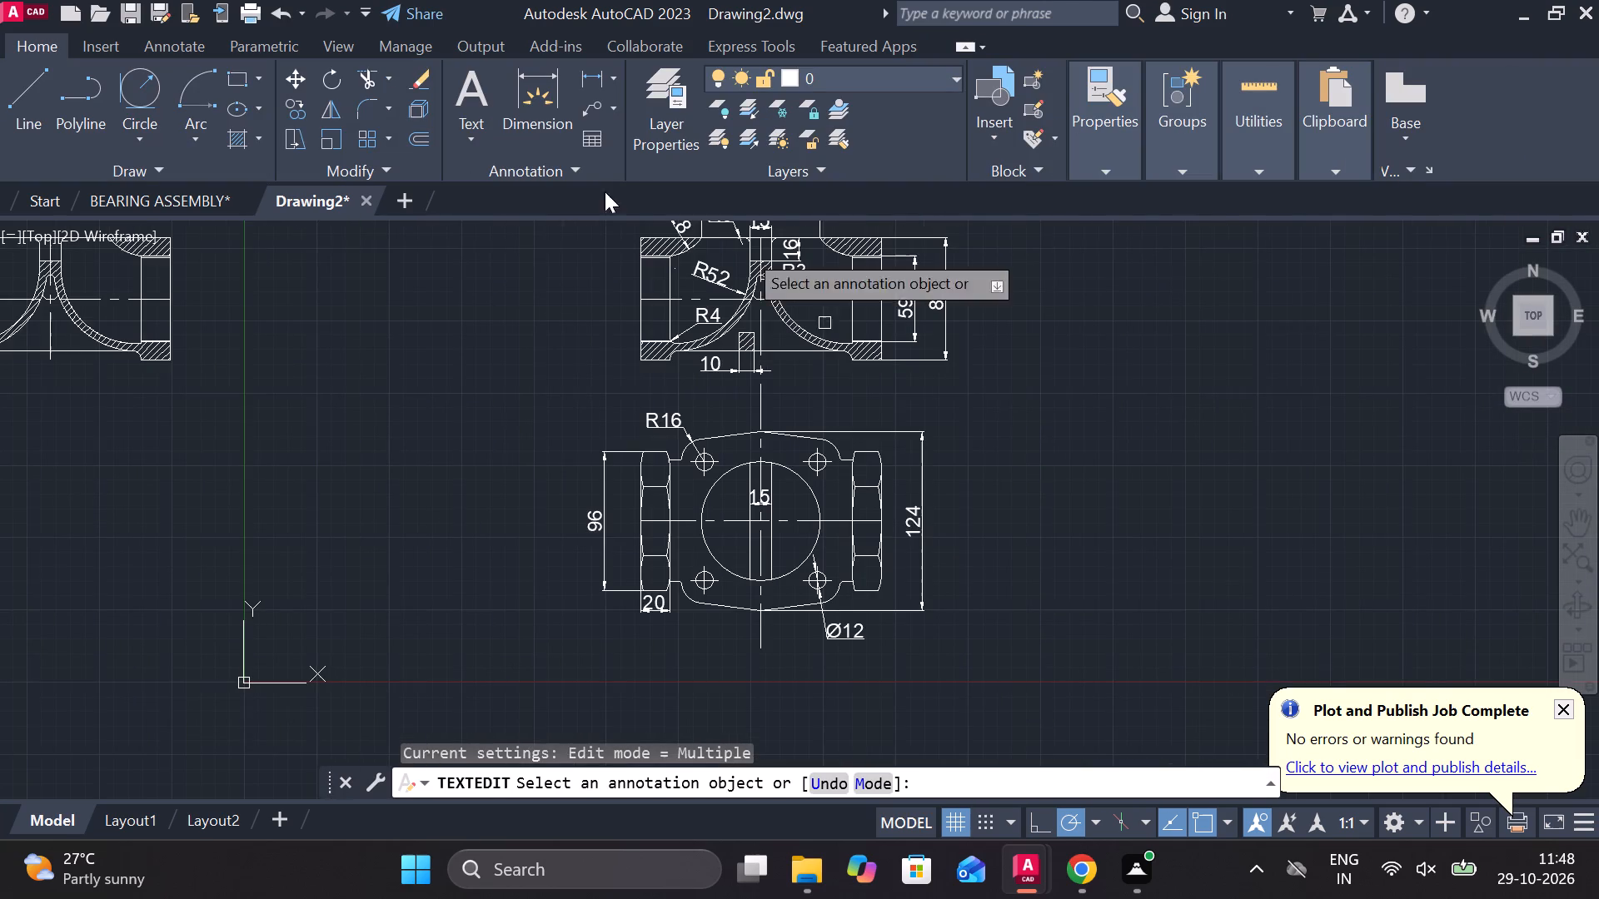
pyautogui.click(598, 80)
pyautogui.scroll(3, 675, 567)
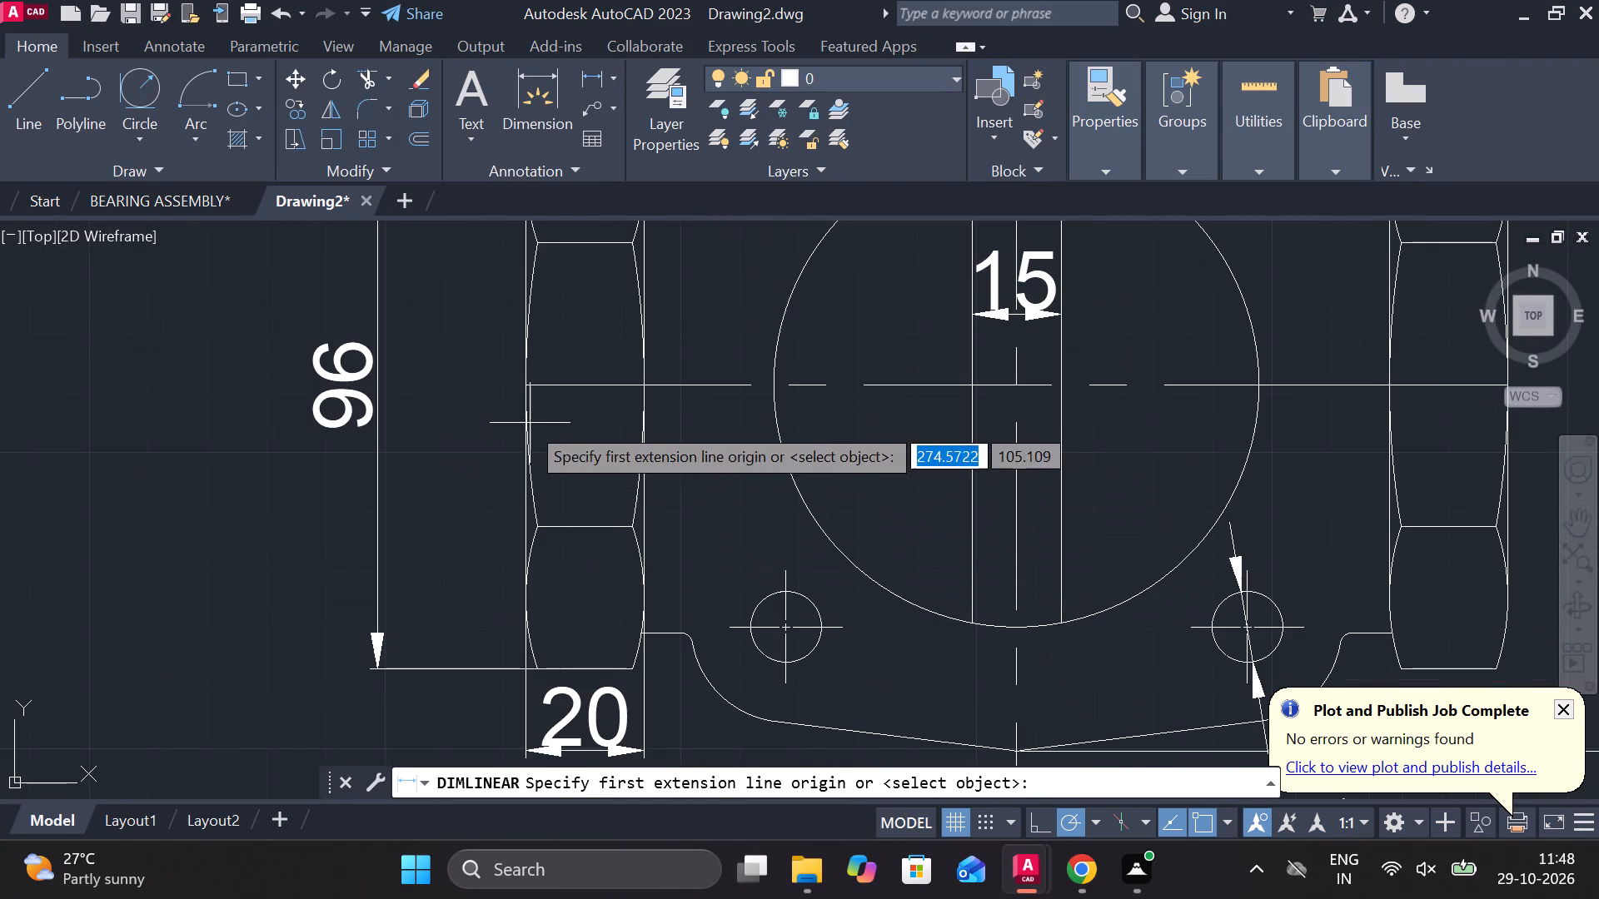
pyautogui.click(522, 385)
pyautogui.scroll(-3, 522, 385)
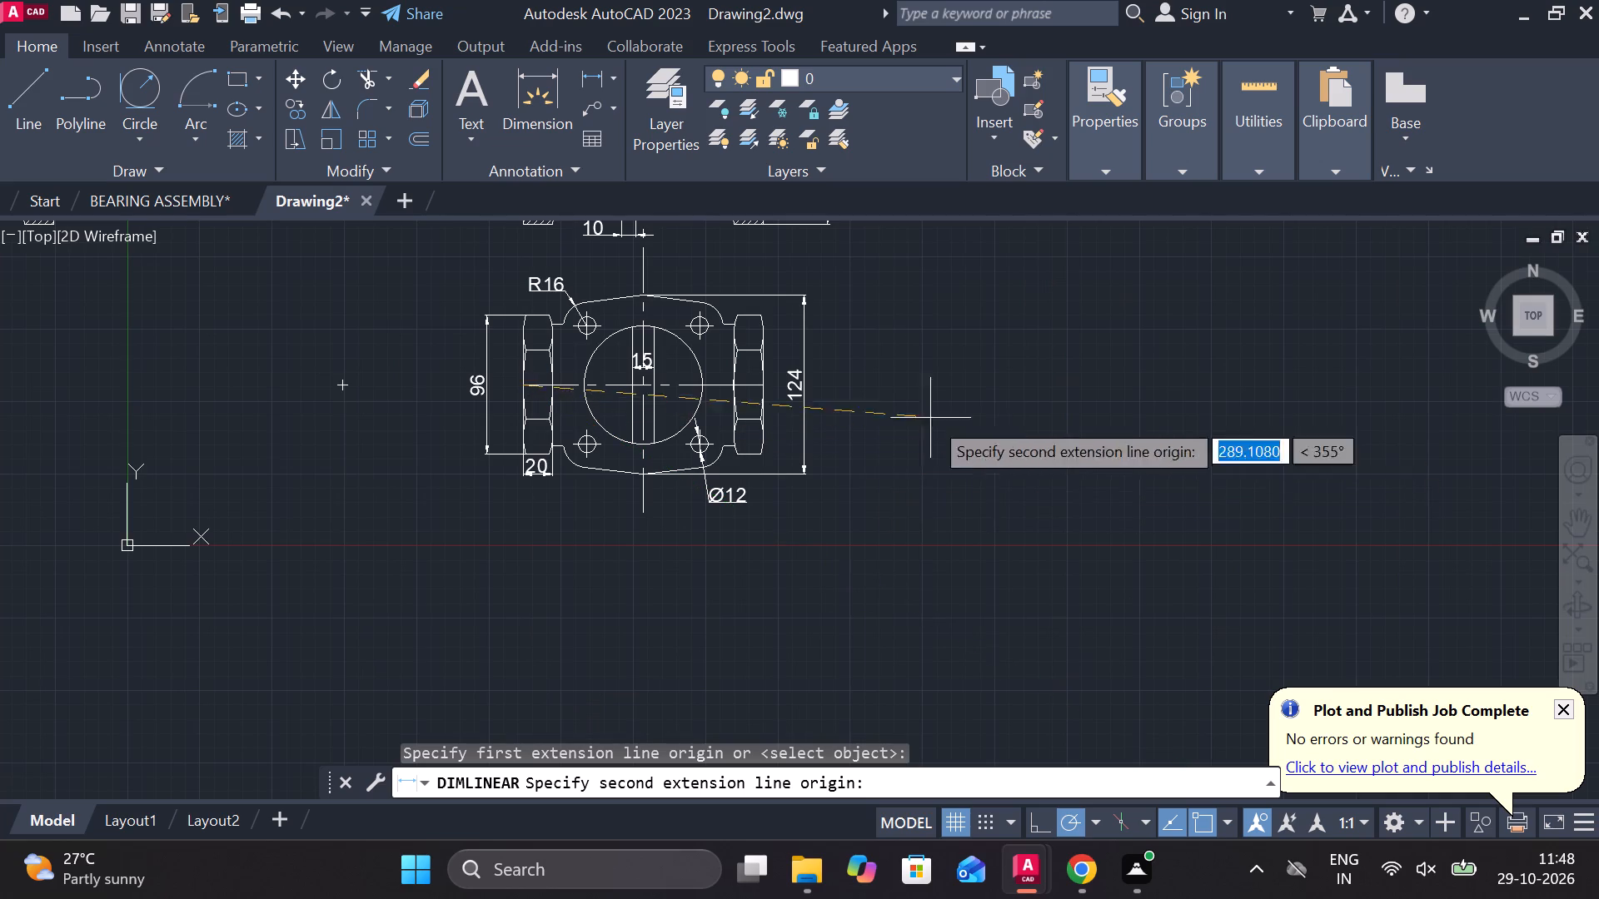
pyautogui.scroll(2, 760, 401)
pyautogui.click(768, 367)
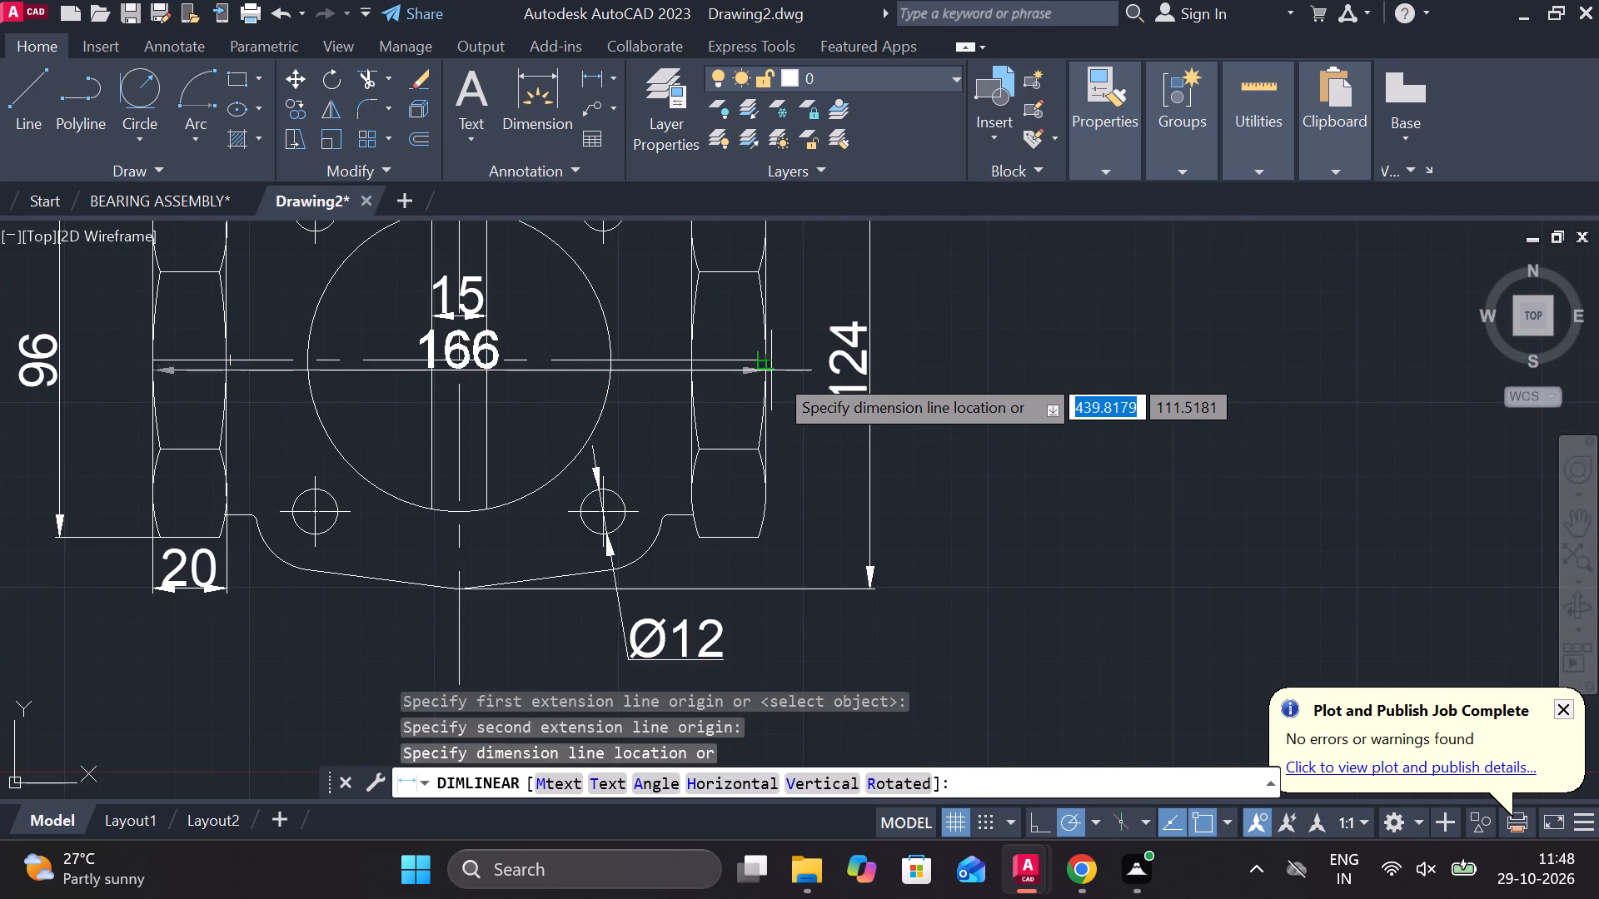
pyautogui.scroll(-2, 781, 376)
pyautogui.scroll(1, 711, 599)
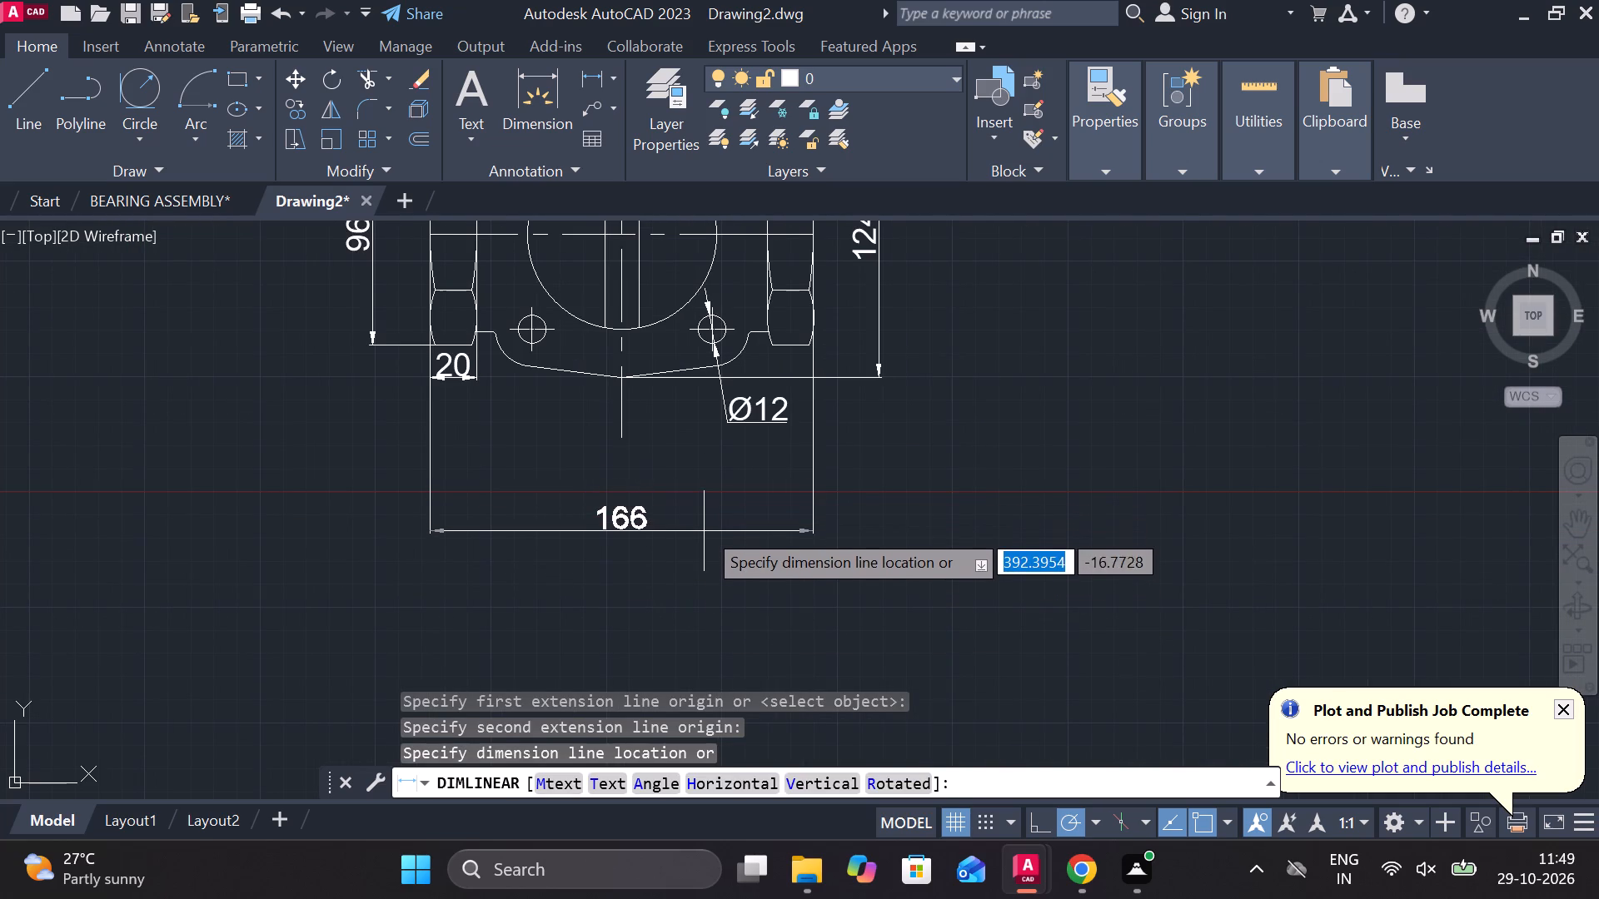
pyautogui.click(704, 515)
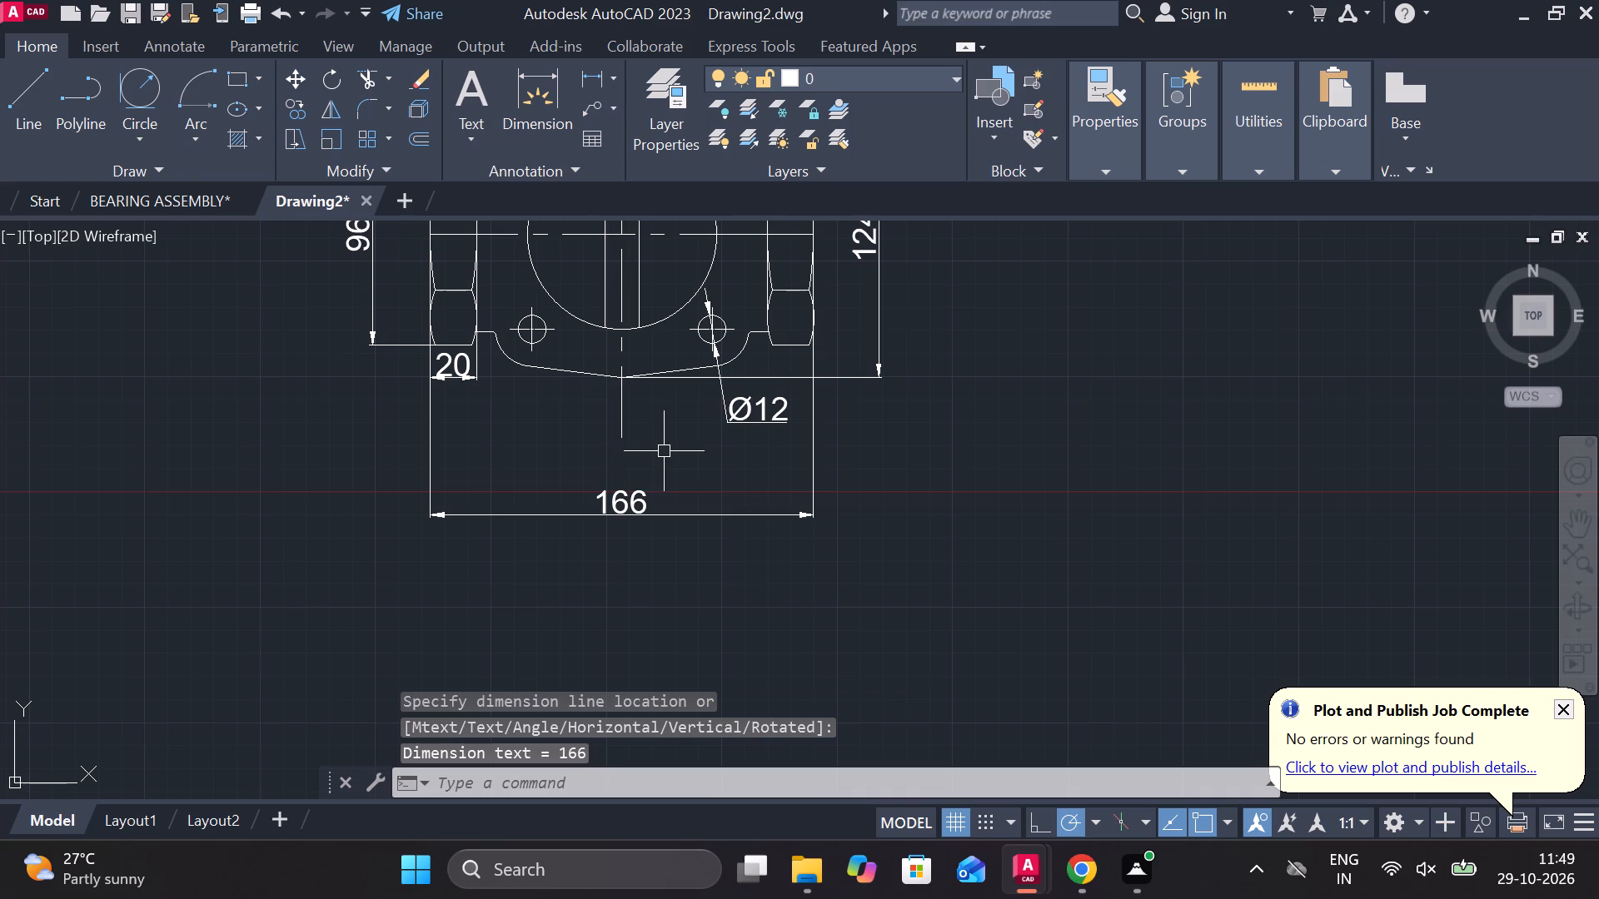
pyautogui.press('c')
pyautogui.press('Escape')
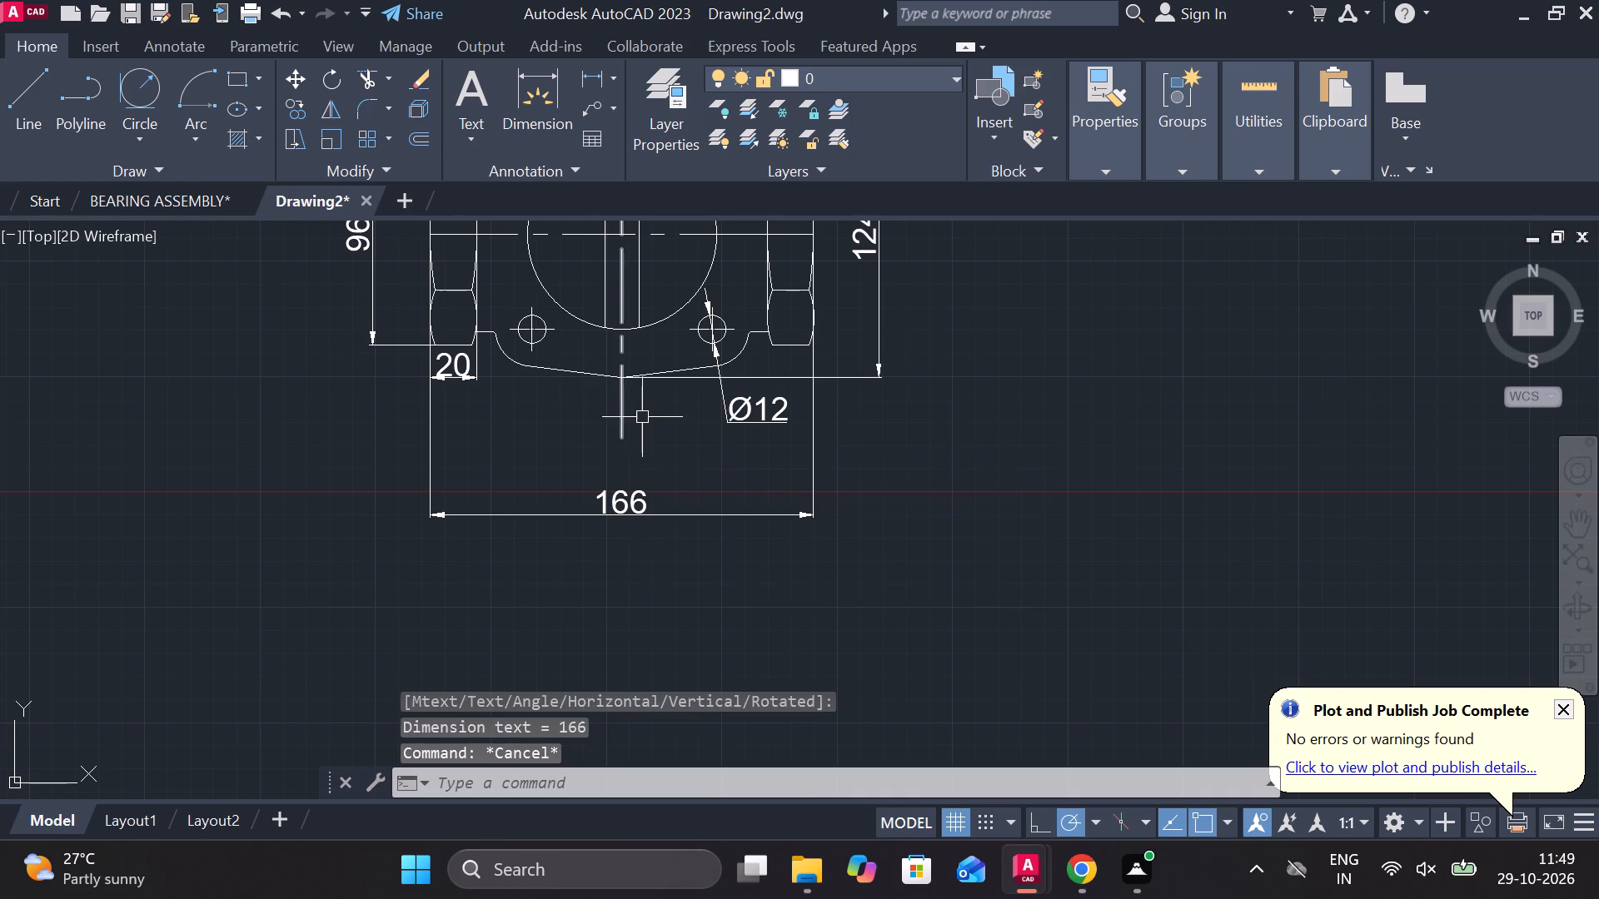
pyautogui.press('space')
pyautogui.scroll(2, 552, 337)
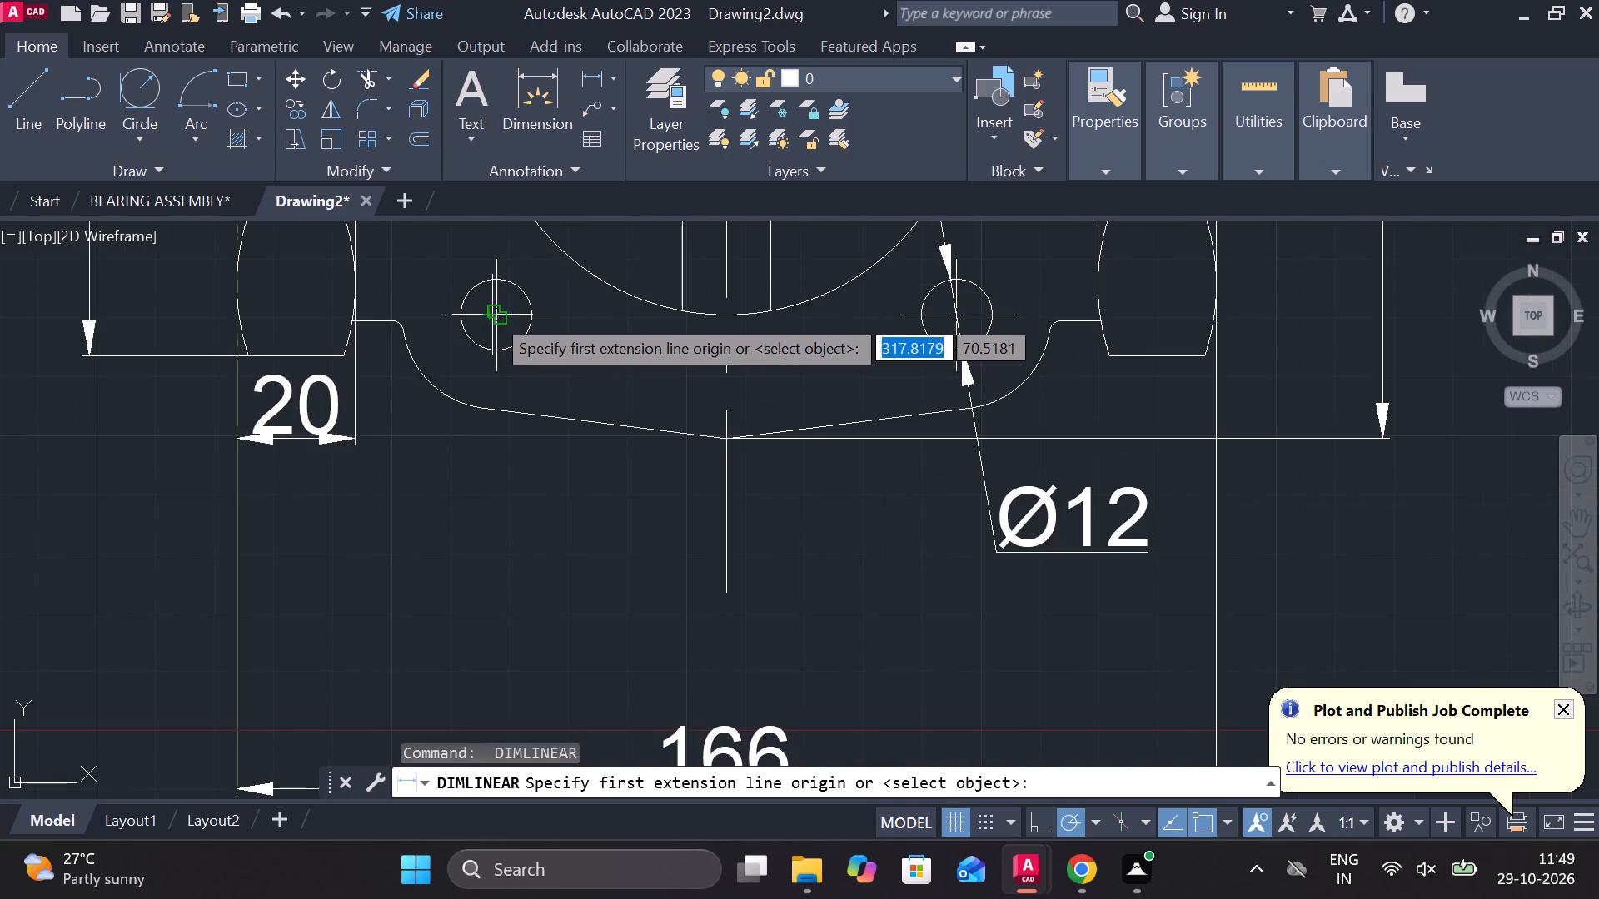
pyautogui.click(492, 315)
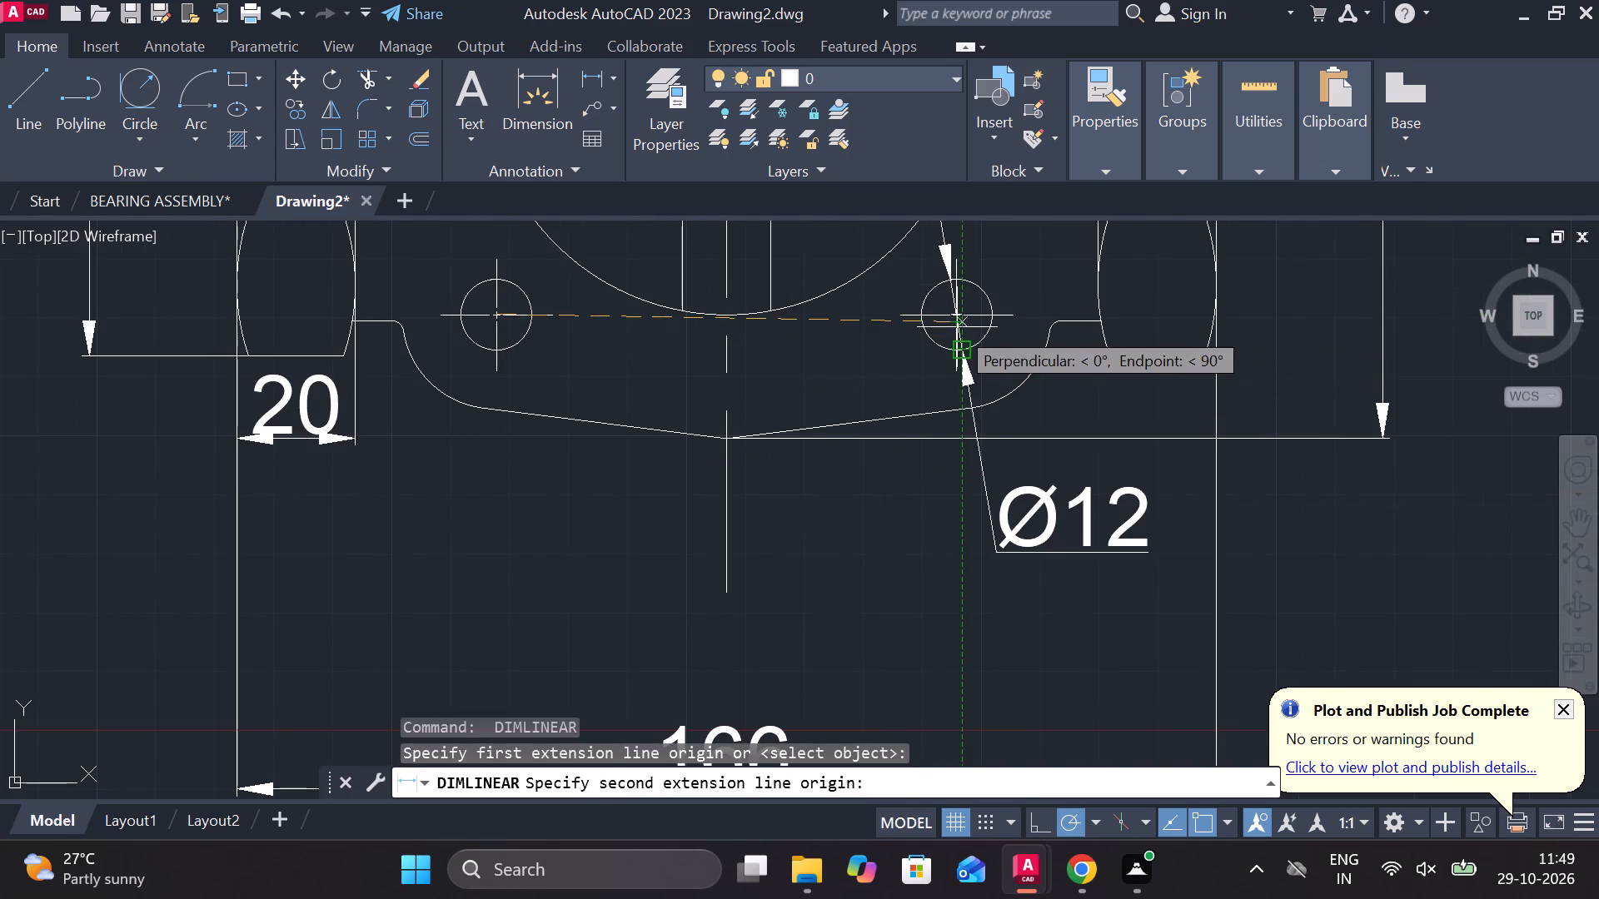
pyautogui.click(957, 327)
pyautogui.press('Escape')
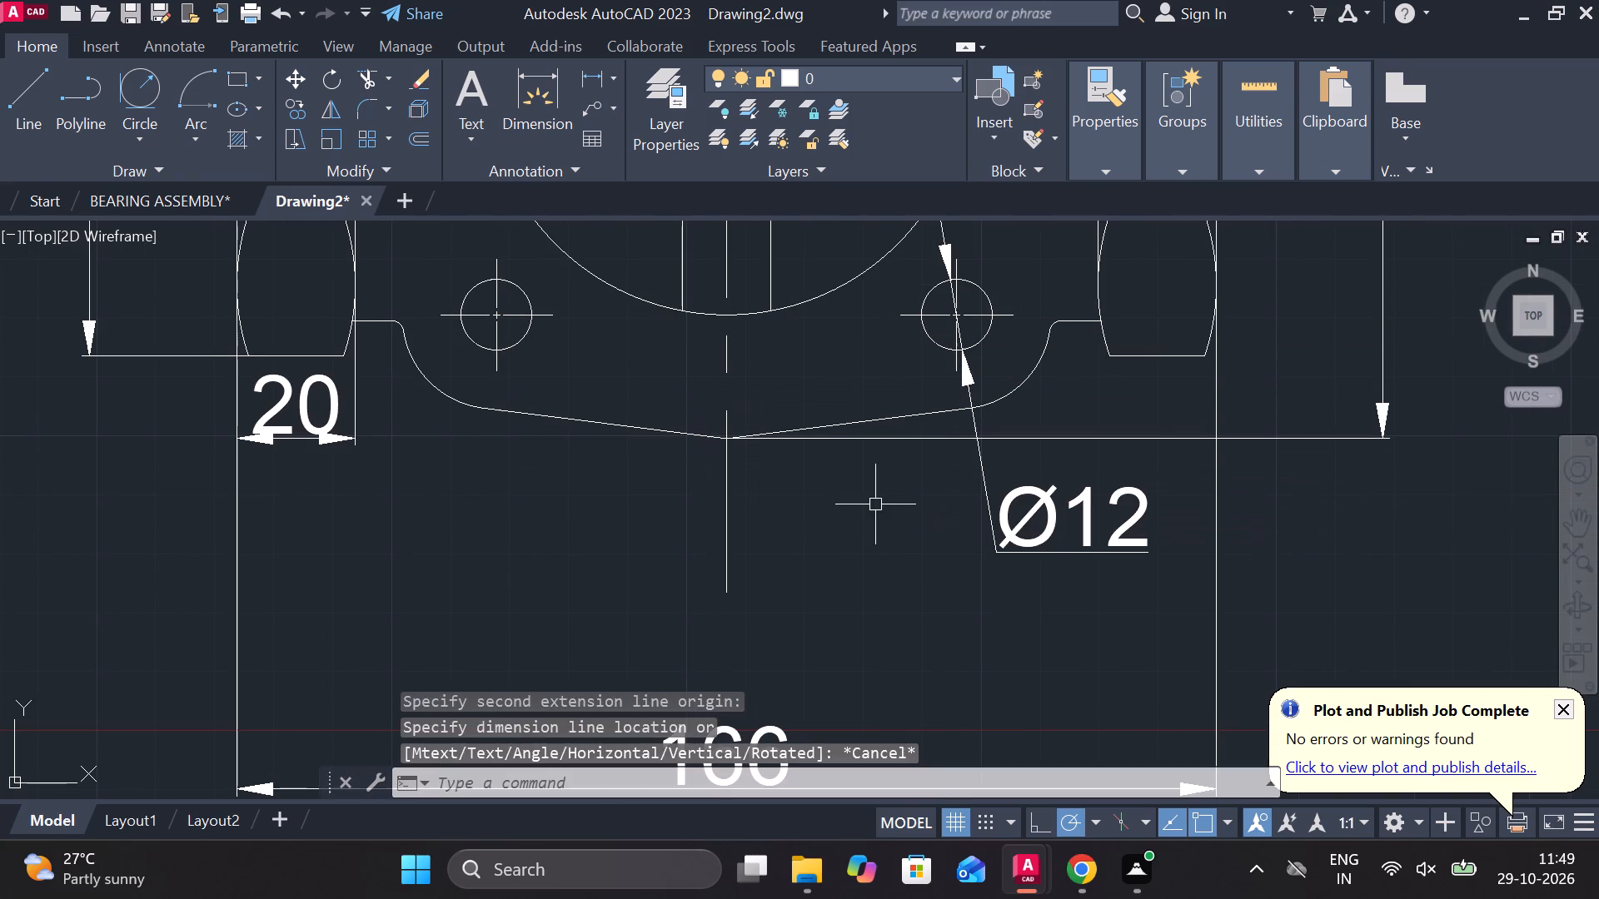
# Add a horizontal linear dimension between the two lower bolt hole centres, placed just above the overall length dimension.
pyautogui.press('space')
pyautogui.click(497, 315)
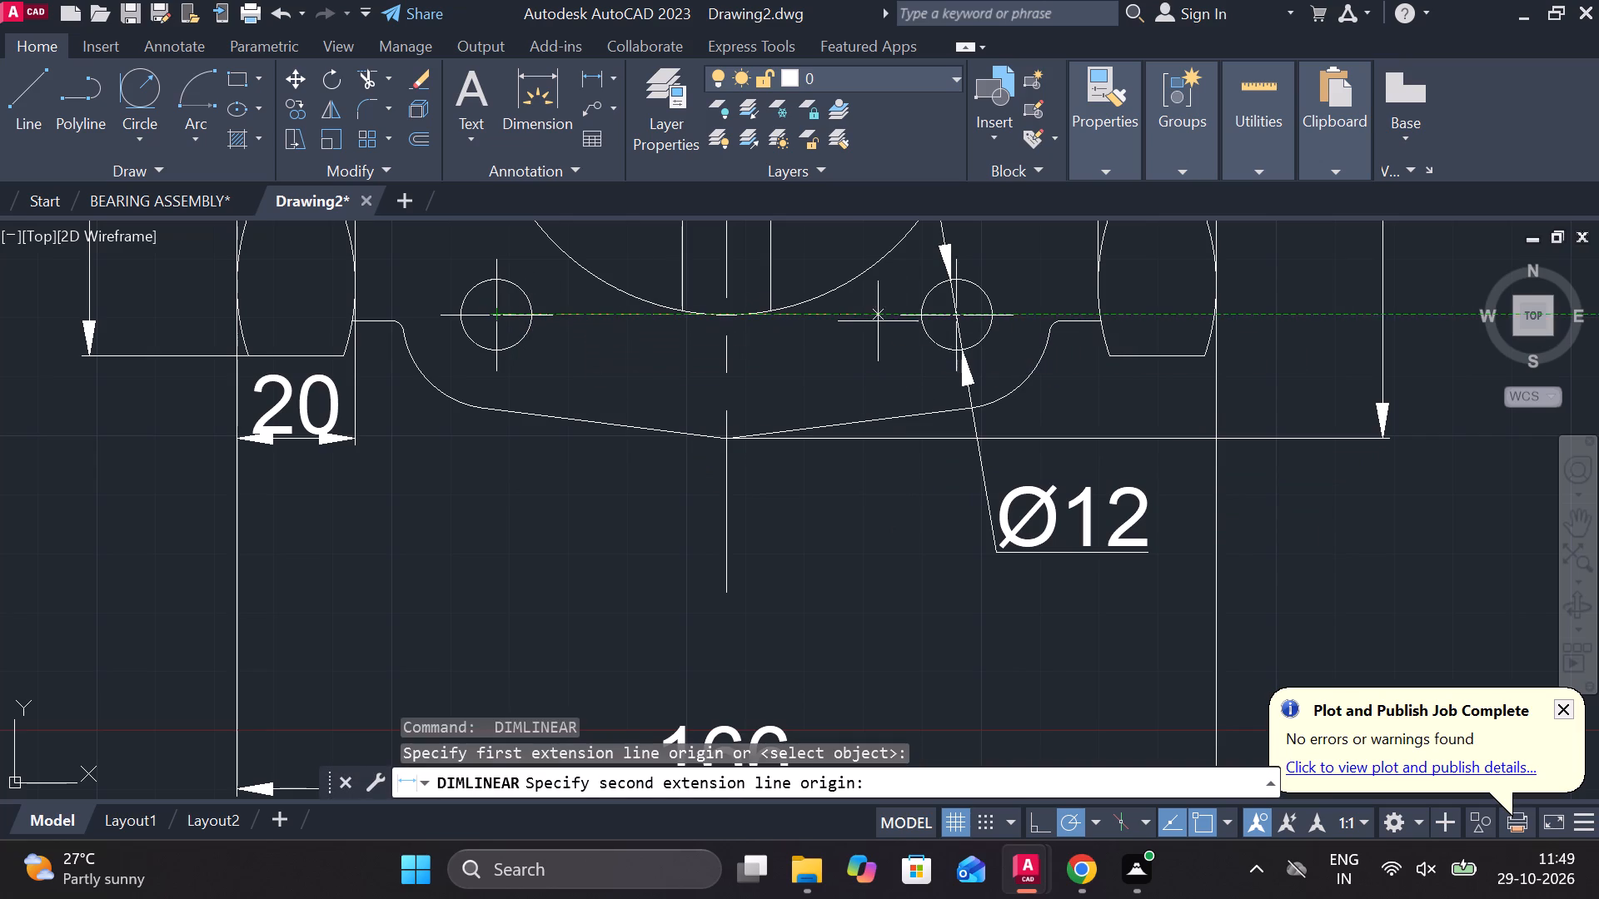
pyautogui.click(955, 311)
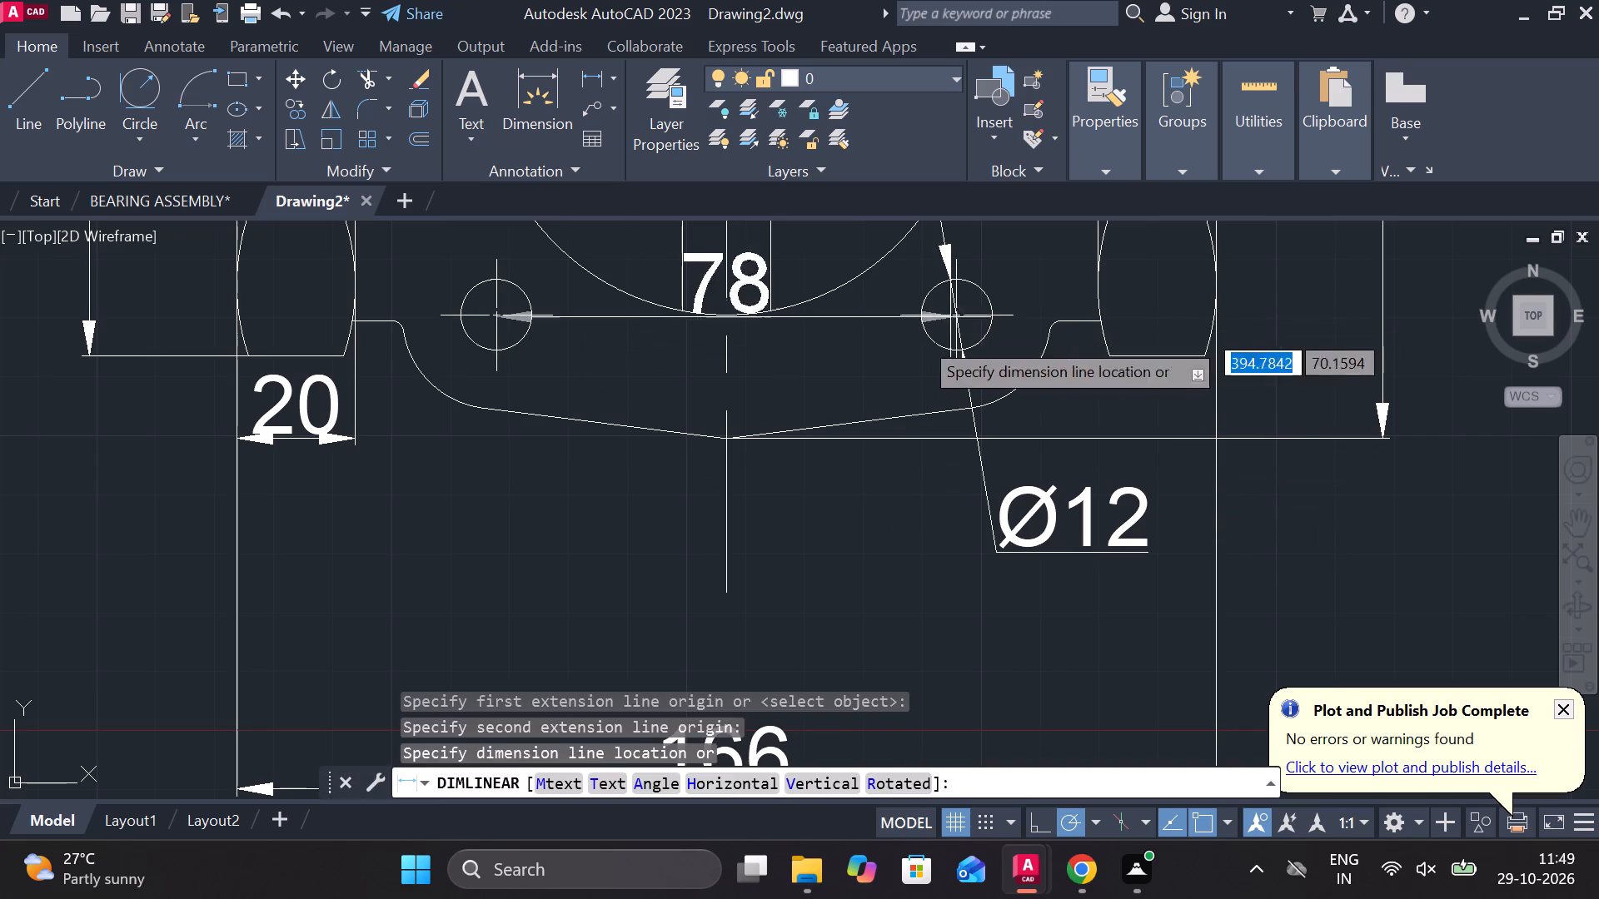
pyautogui.scroll(-1, 823, 504)
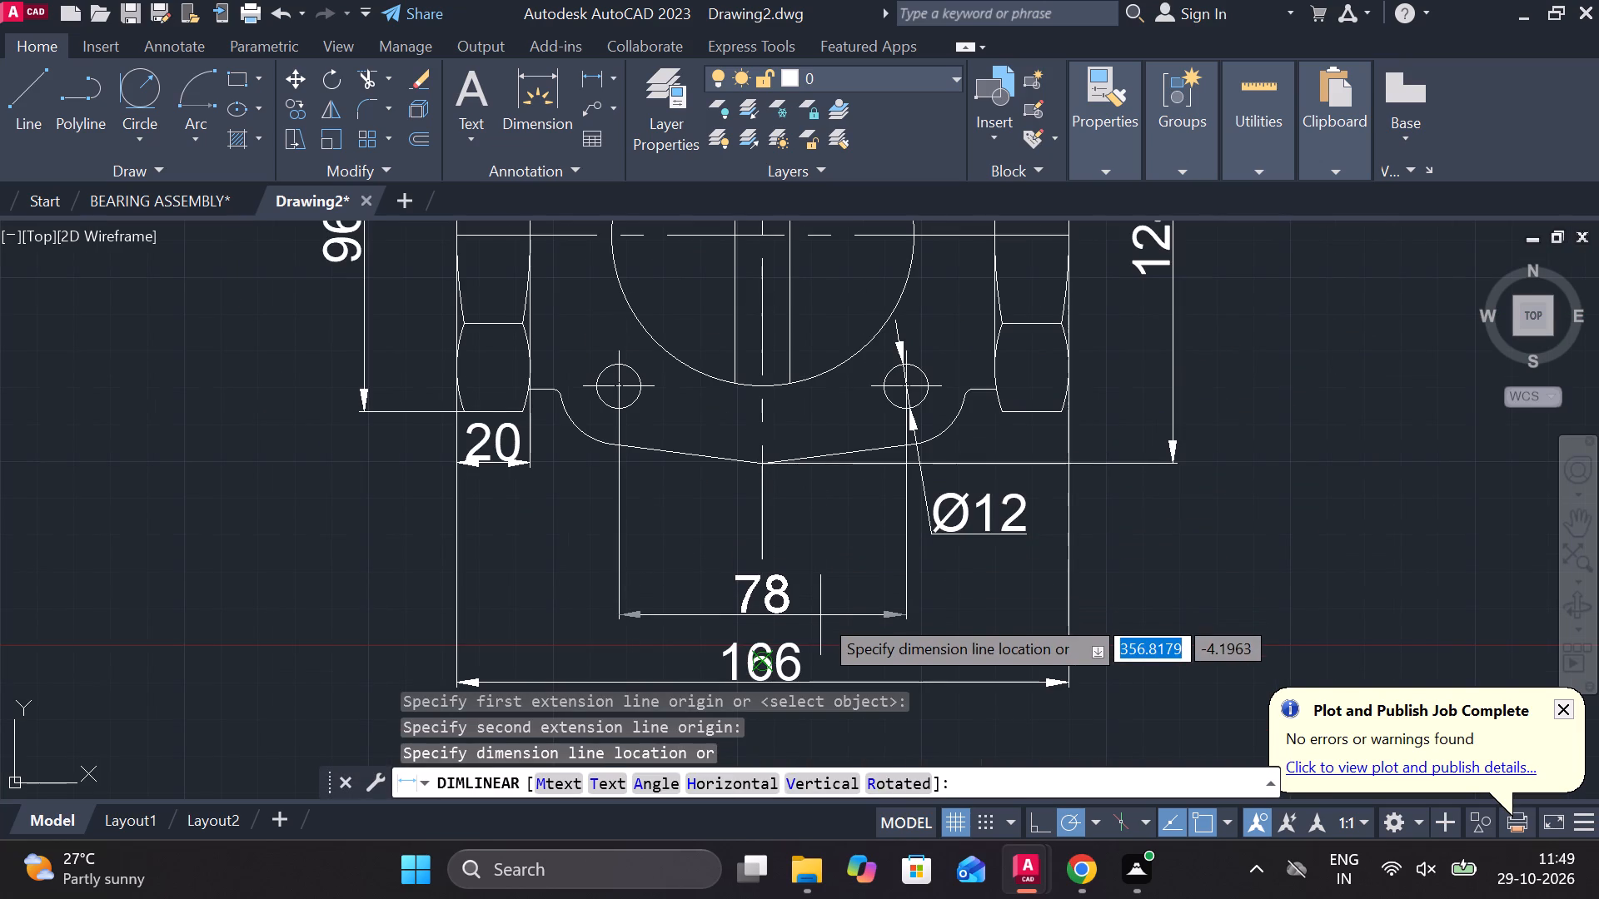
pyautogui.click(820, 605)
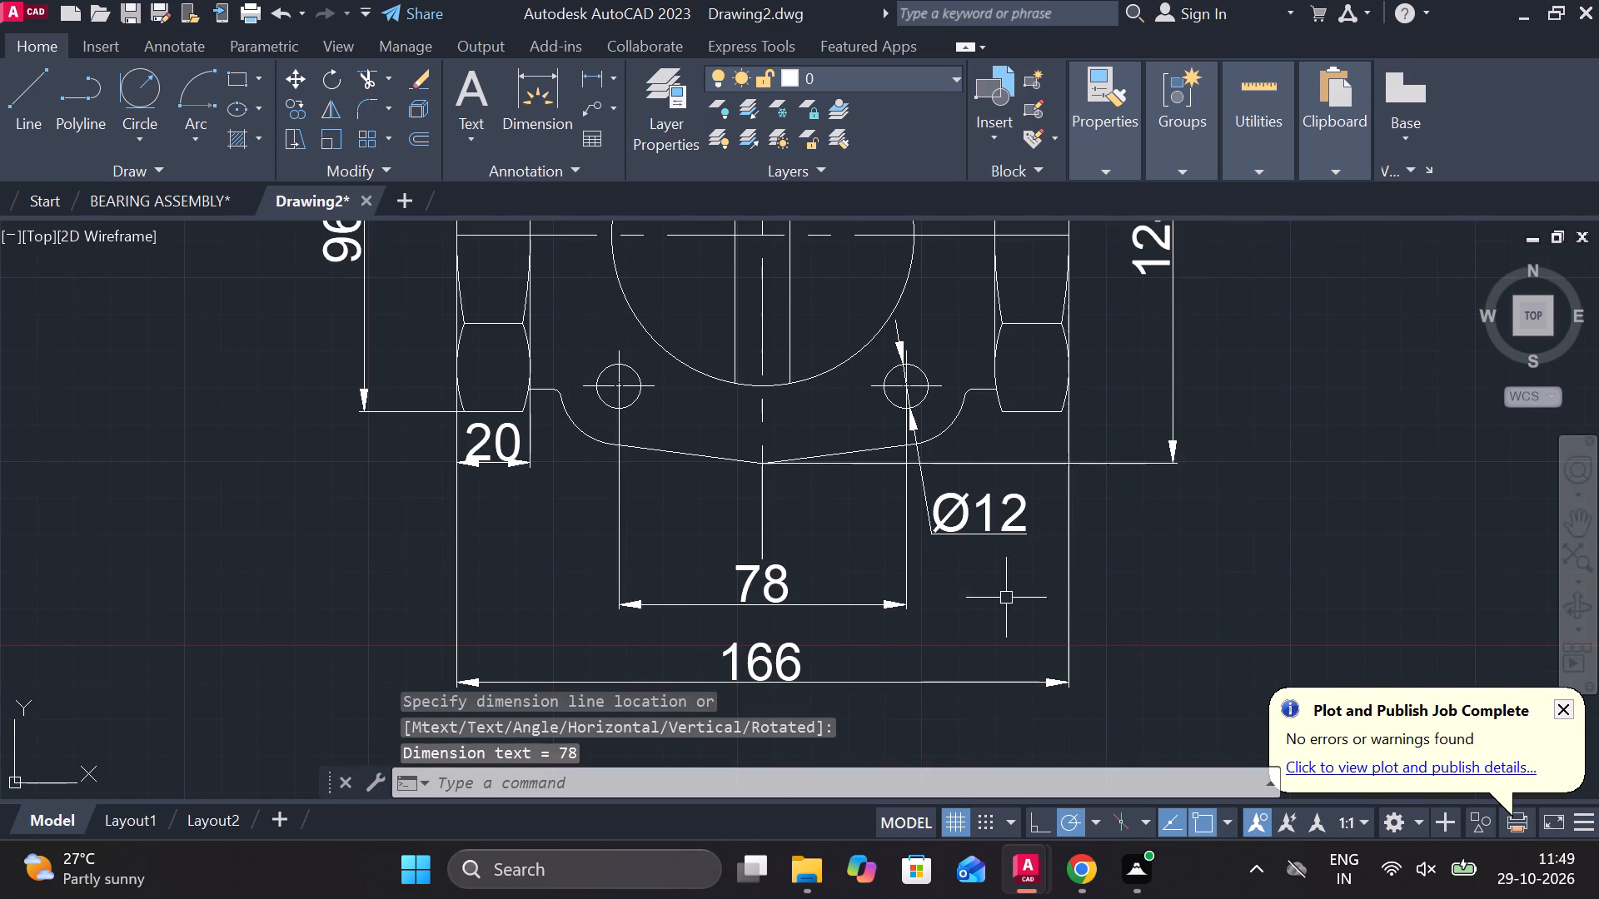
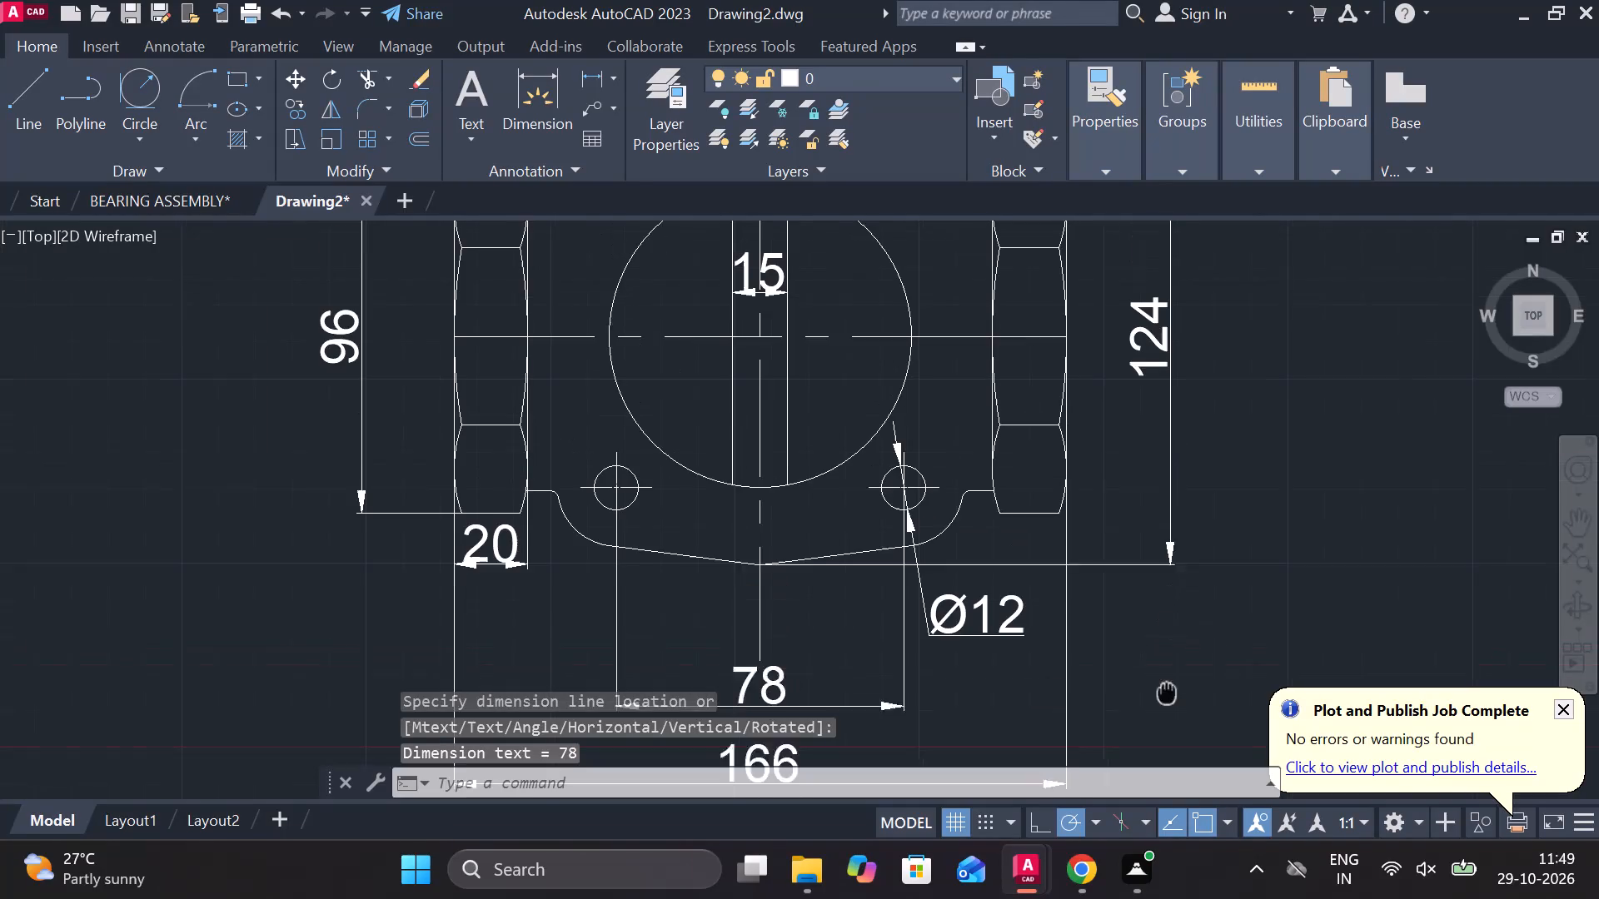
# Add a vertical linear dimension between the body's upper and lower shoulder edges beside the right hexagonal end in the lower view.
pyautogui.moveTo(984, 325); pyautogui.dragTo(976, 430, button='middle')
pyautogui.press('space')
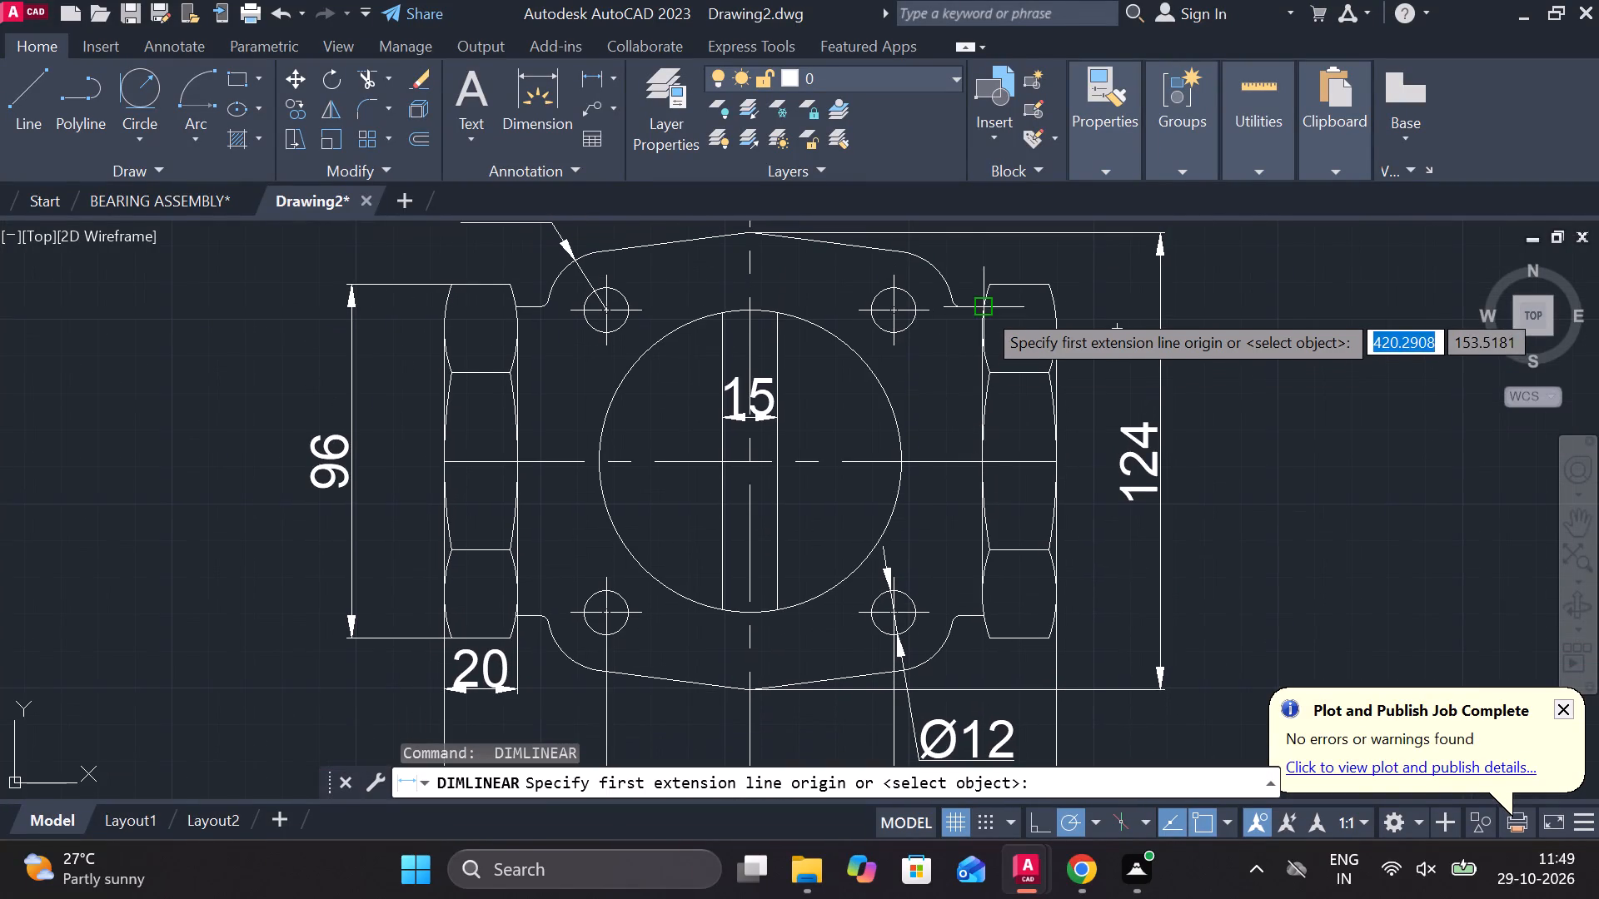
pyautogui.scroll(3, 967, 310)
pyautogui.click(980, 294)
pyautogui.scroll(-3, 980, 314)
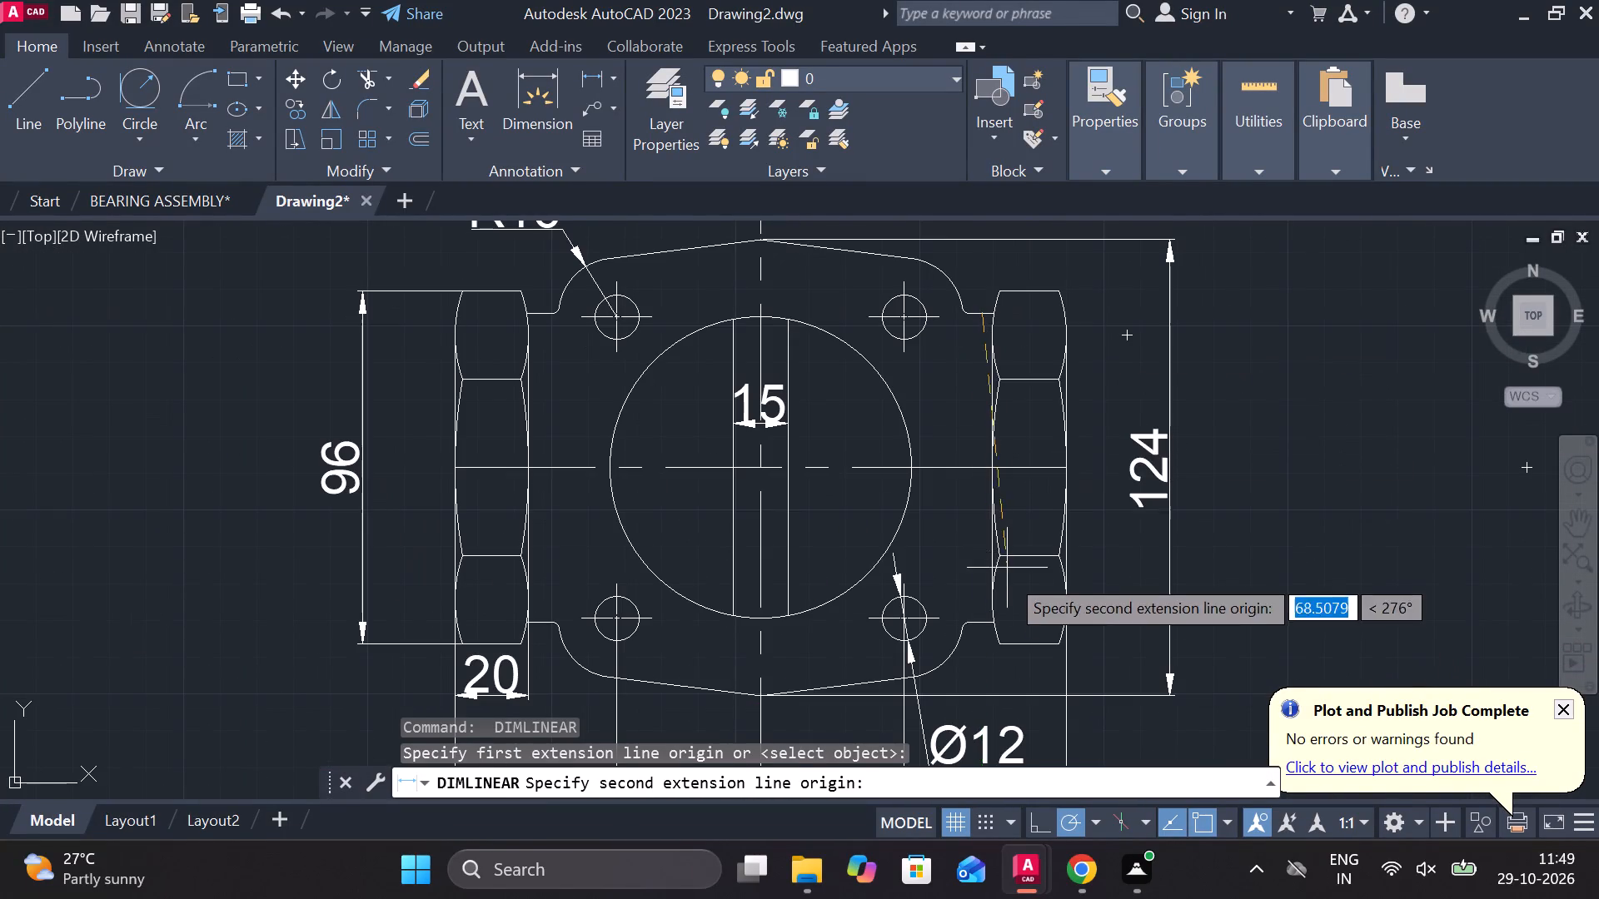
pyautogui.click(977, 623)
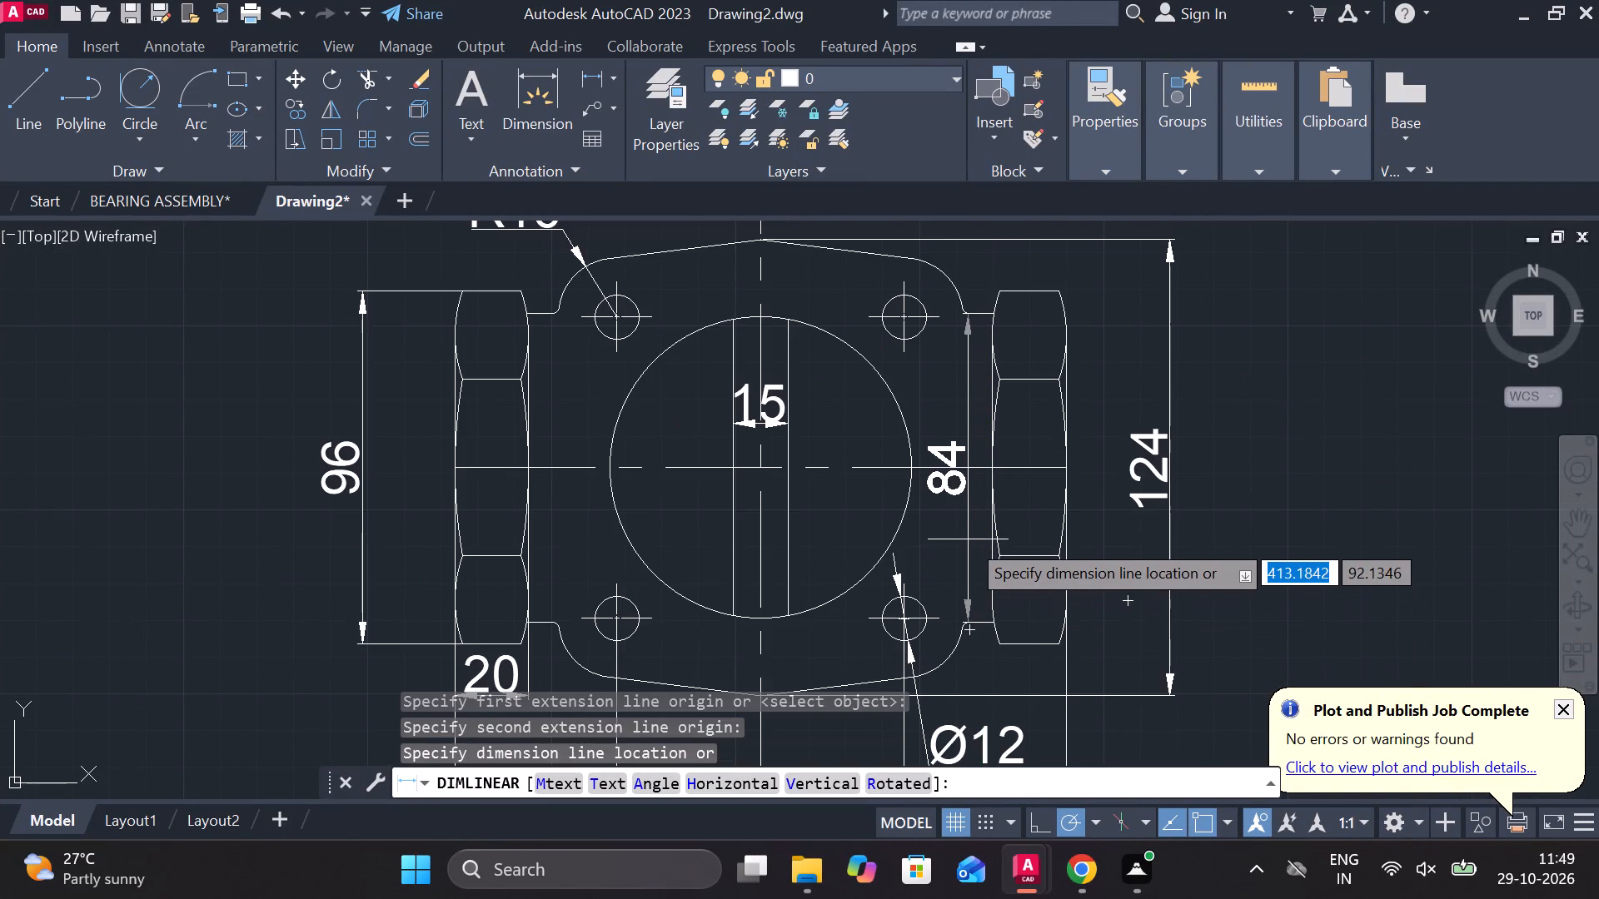
pyautogui.click(968, 539)
# Add a vertical linear dimension between the centres of the two left bolt holes in the lower view.
pyautogui.moveTo(810, 530); pyautogui.dragTo(855, 541, button='middle')
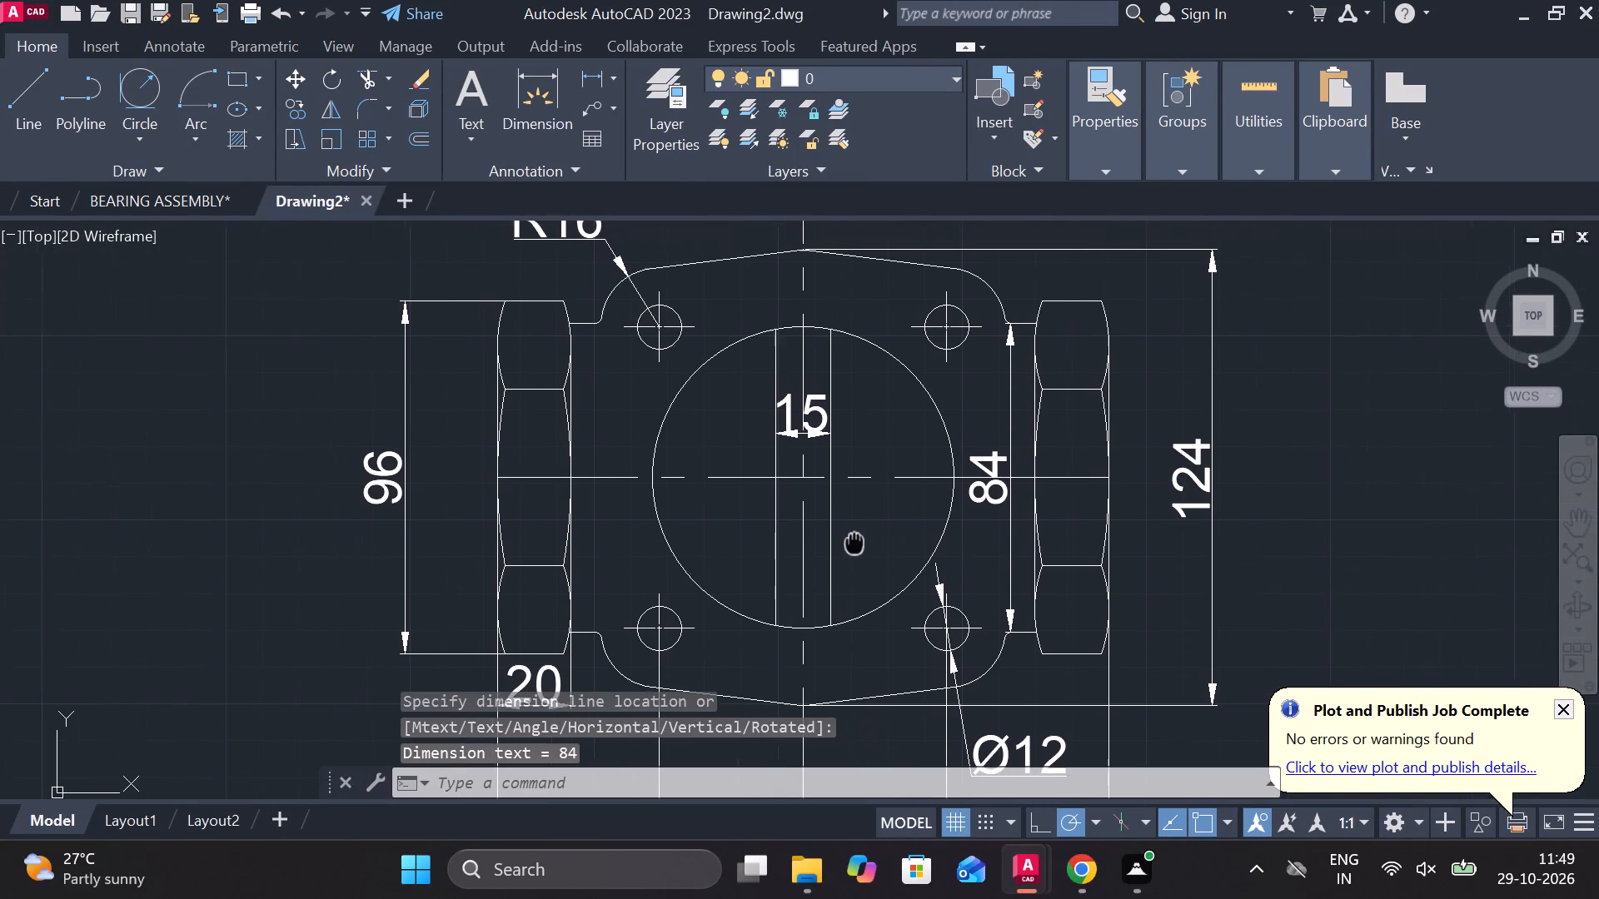
pyautogui.moveTo(855, 541); pyautogui.dragTo(856, 541, button='middle')
pyautogui.press('space')
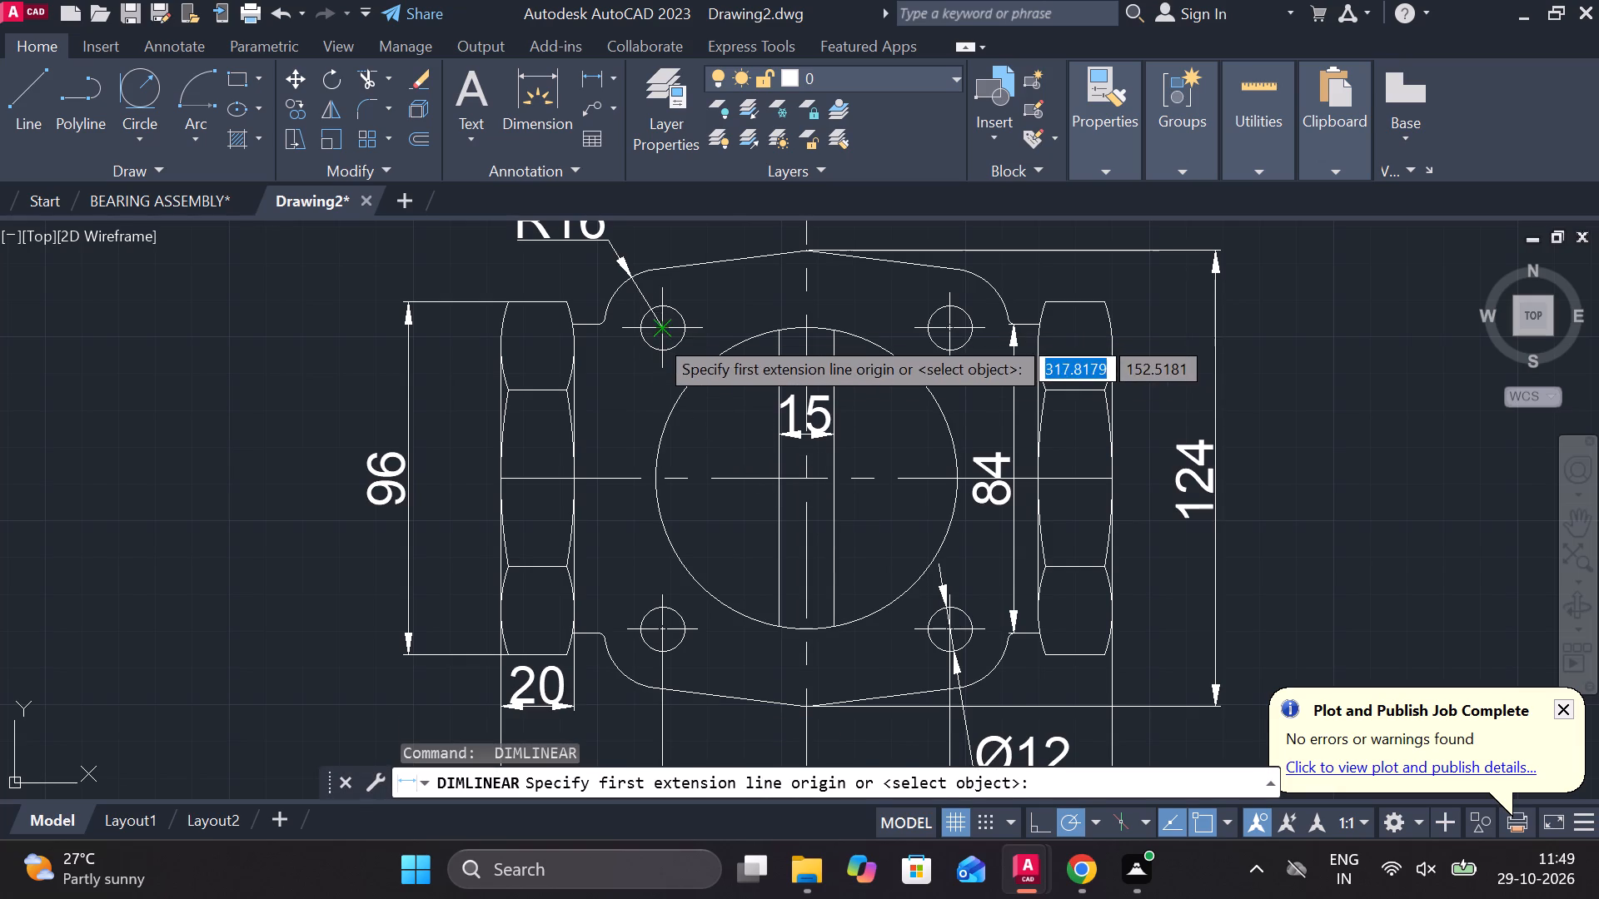
pyautogui.click(655, 335)
pyautogui.click(666, 630)
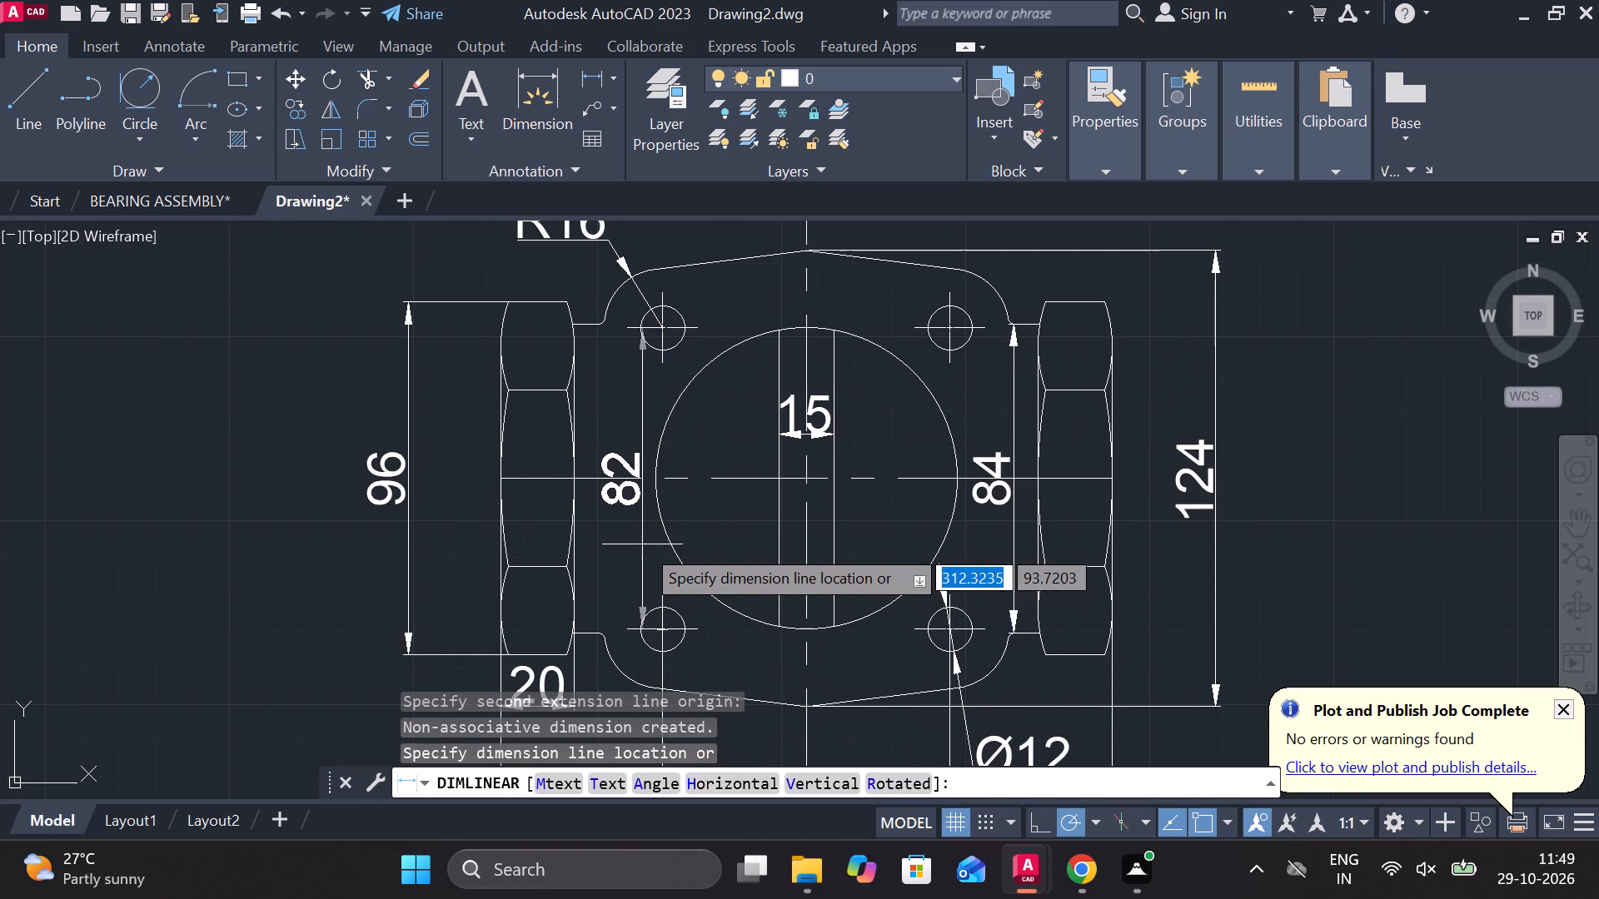
pyautogui.click(640, 540)
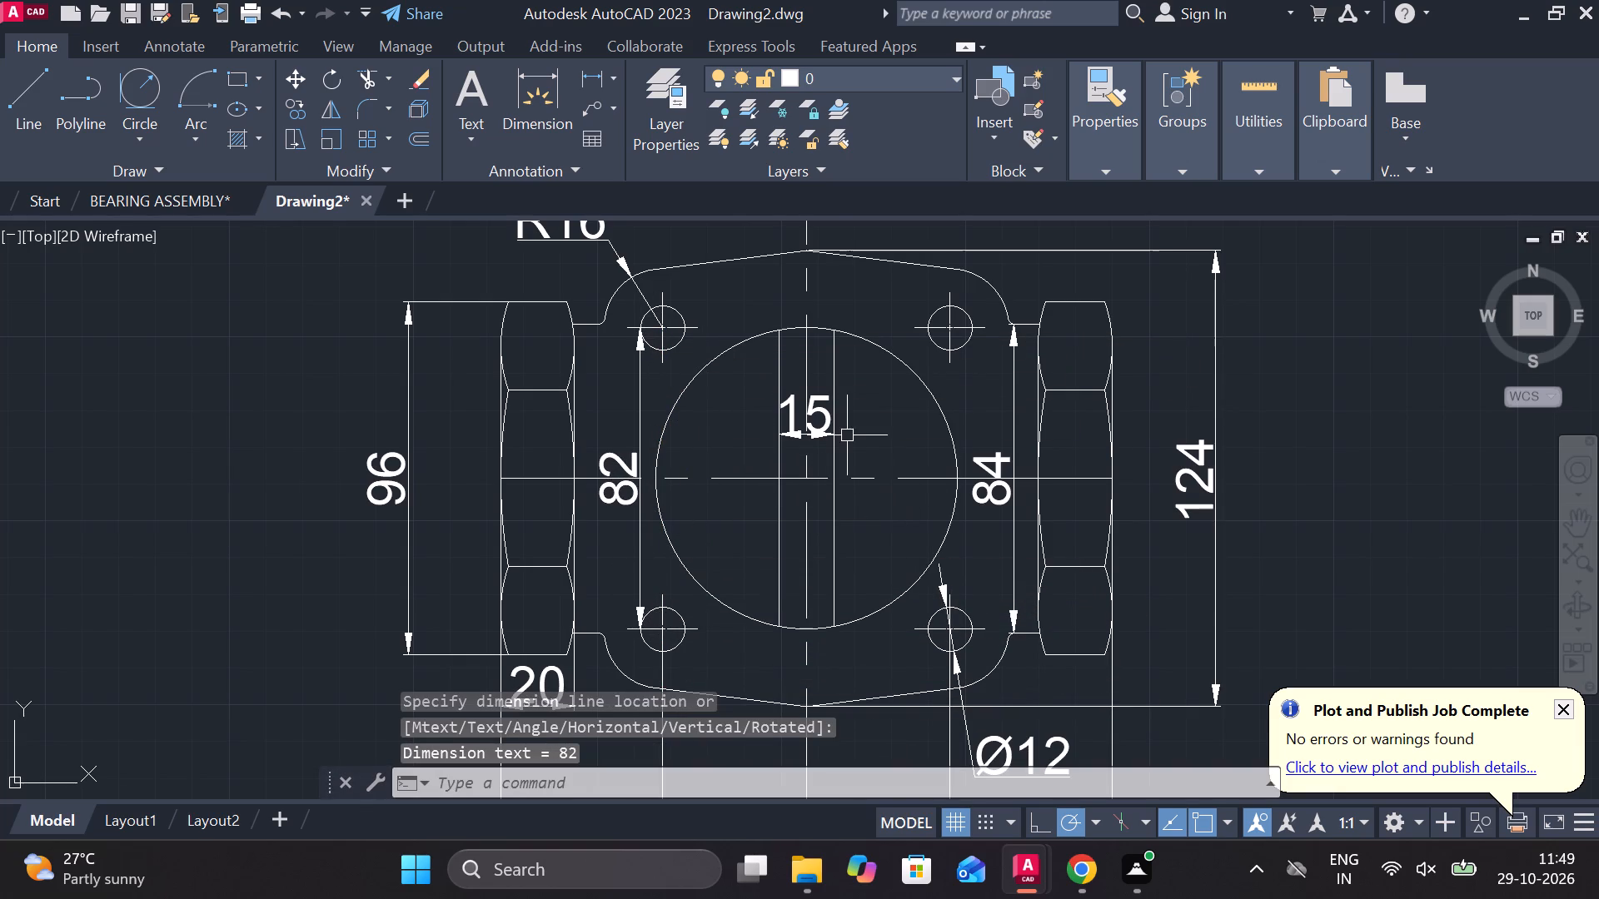
# Add a diameter dimension to the large central circle, placing its text above the outline of the lower view.
pyautogui.scroll(-1, 849, 434)
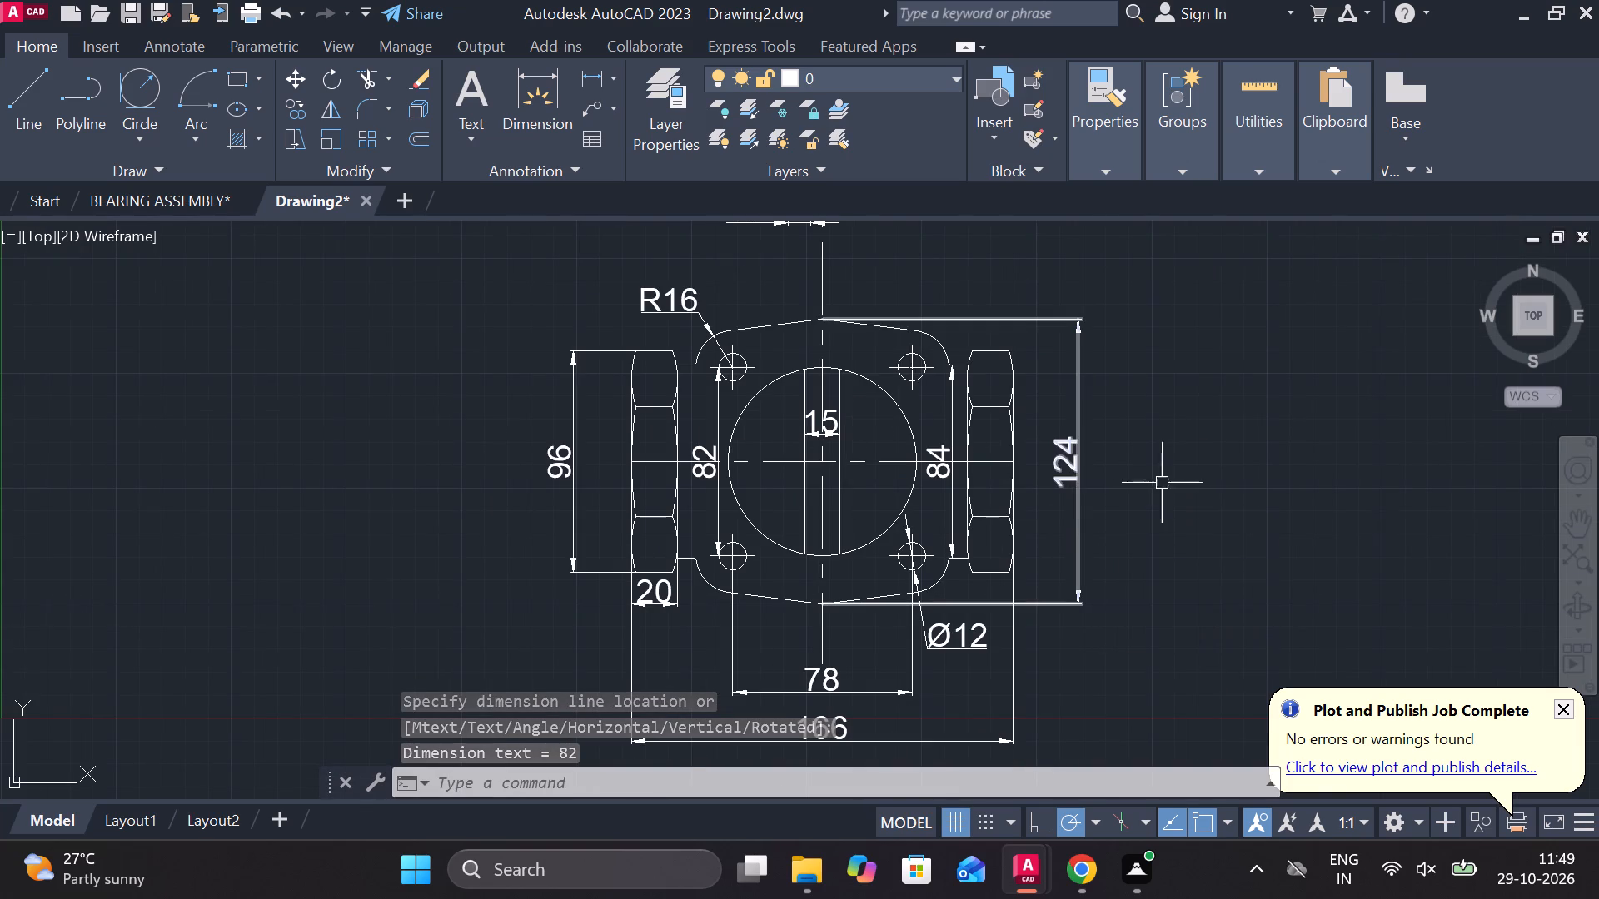
pyautogui.moveTo(1222, 559); pyautogui.dragTo(1167, 511, button='middle')
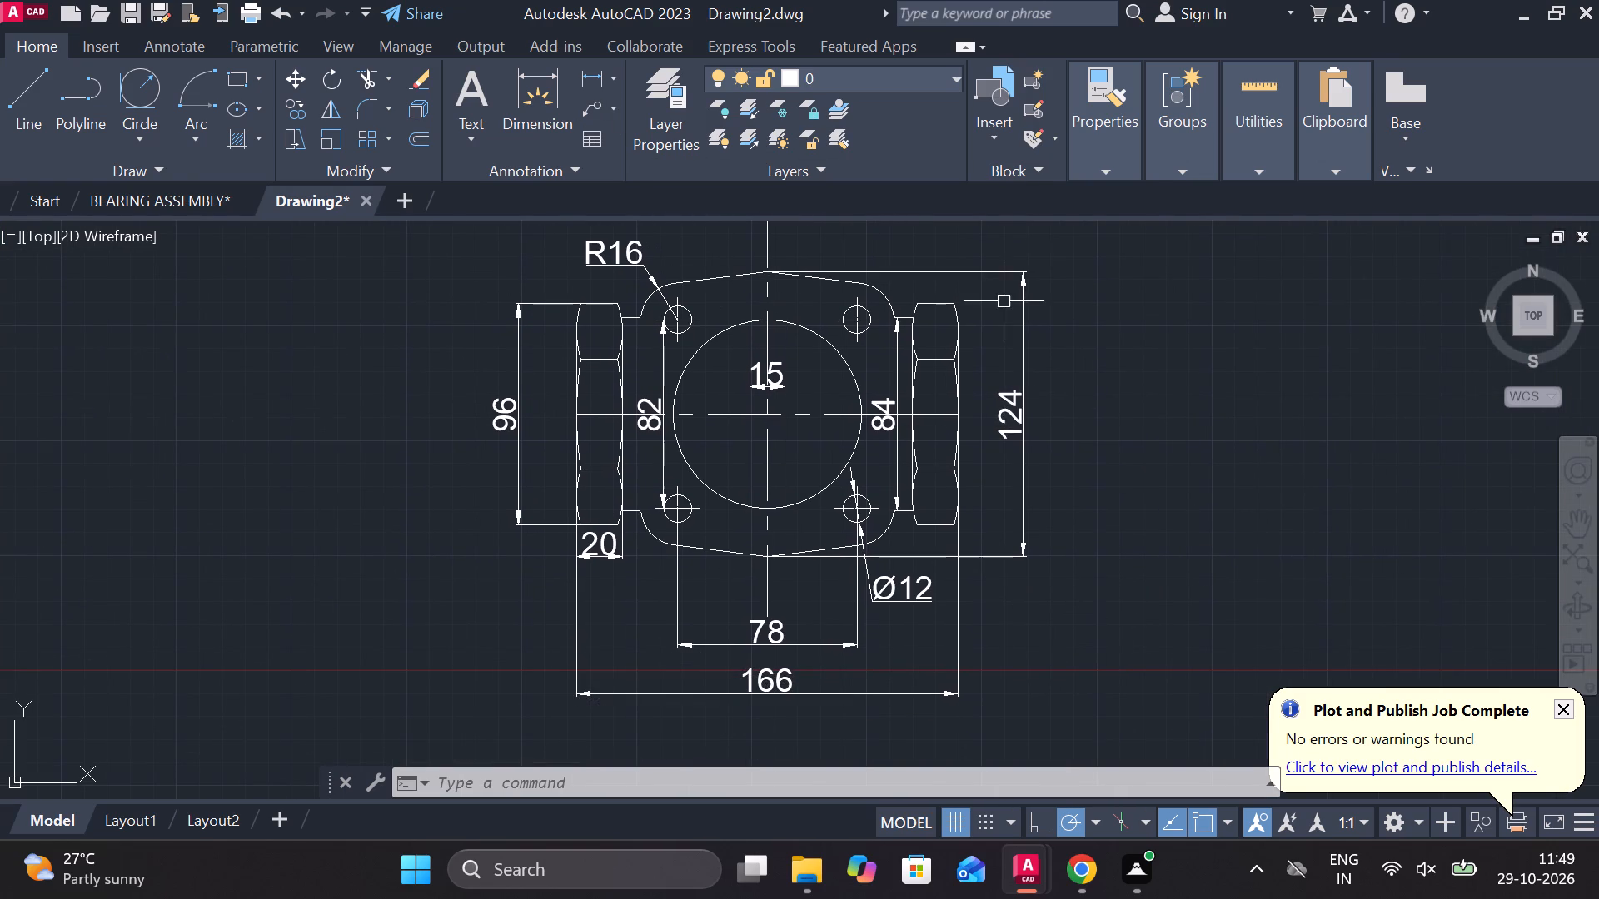
pyautogui.click(608, 75)
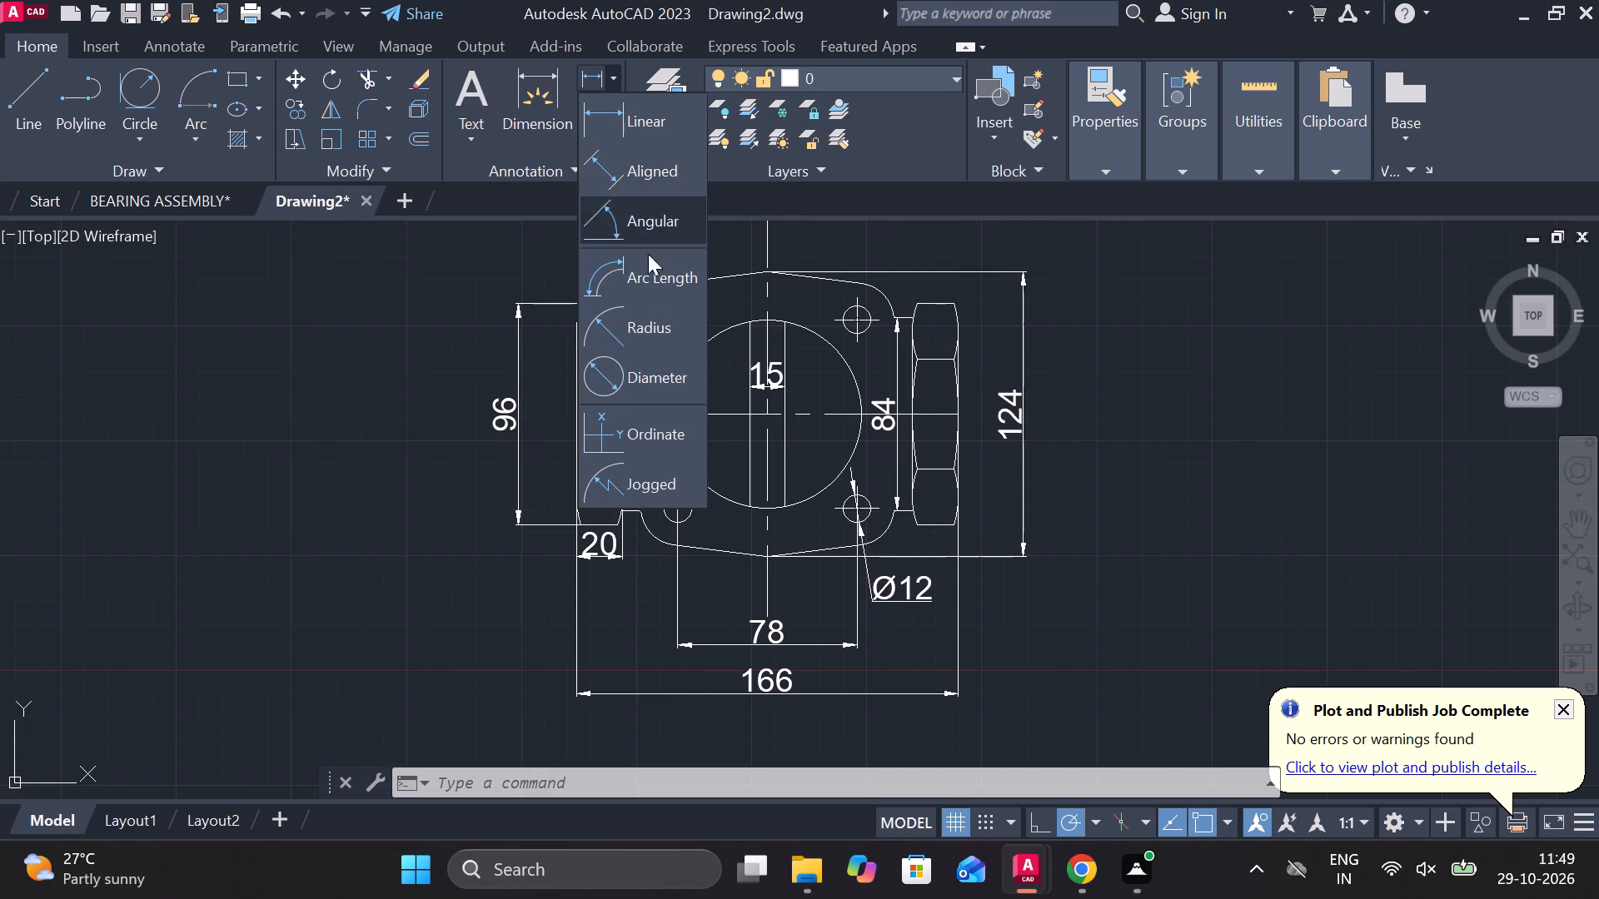
pyautogui.click(655, 370)
pyautogui.click(809, 332)
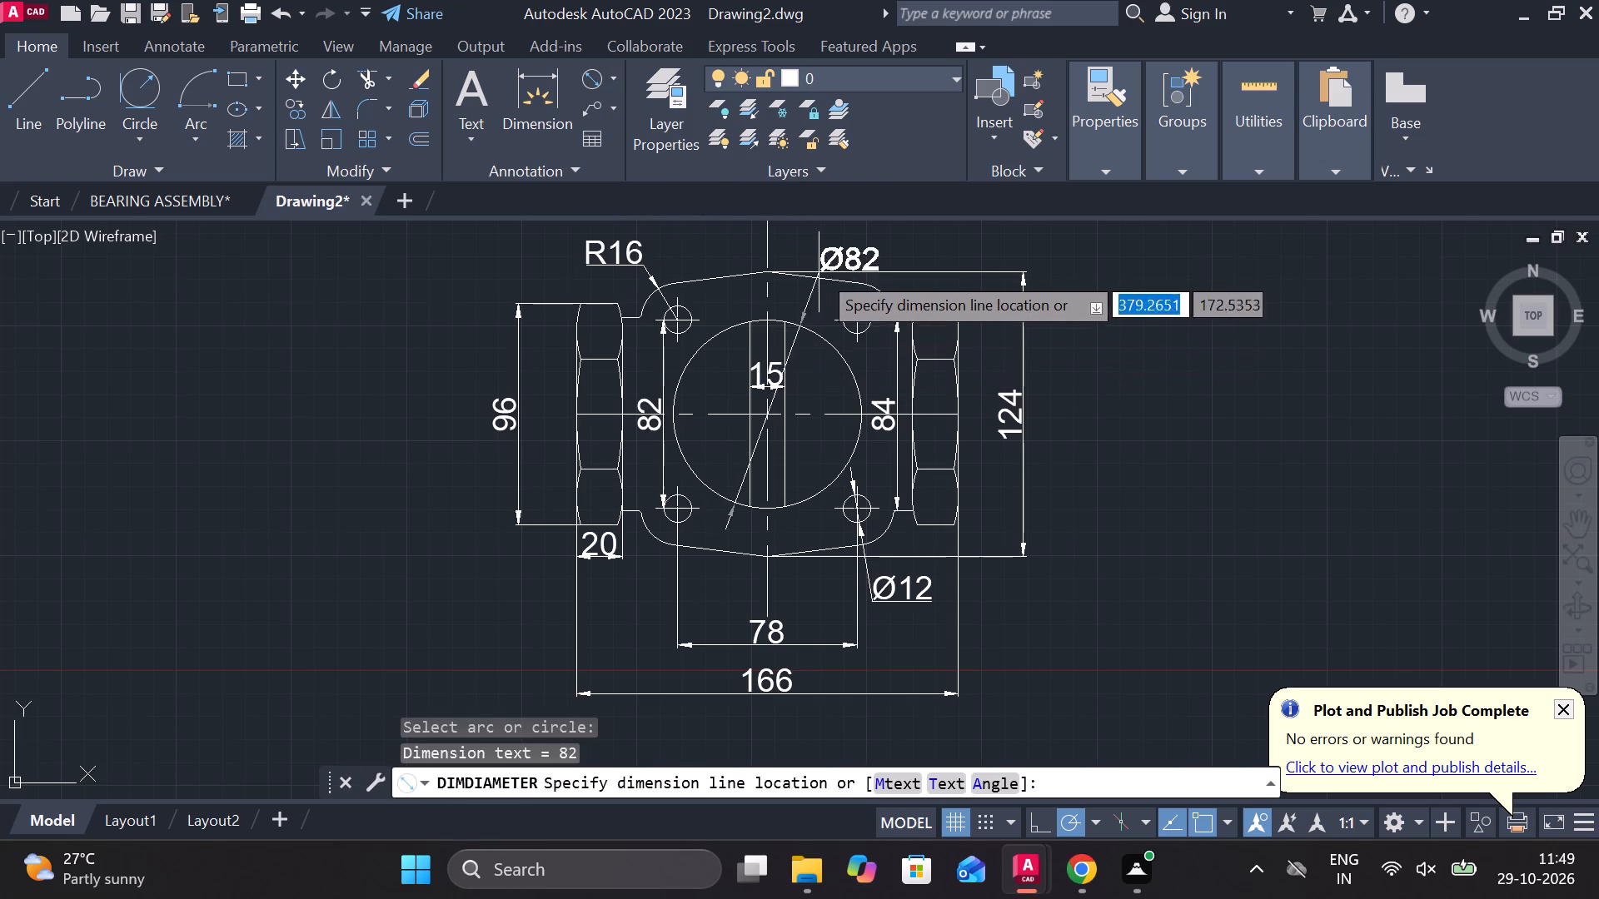
pyautogui.moveTo(874, 246); pyautogui.dragTo(850, 362, button='middle')
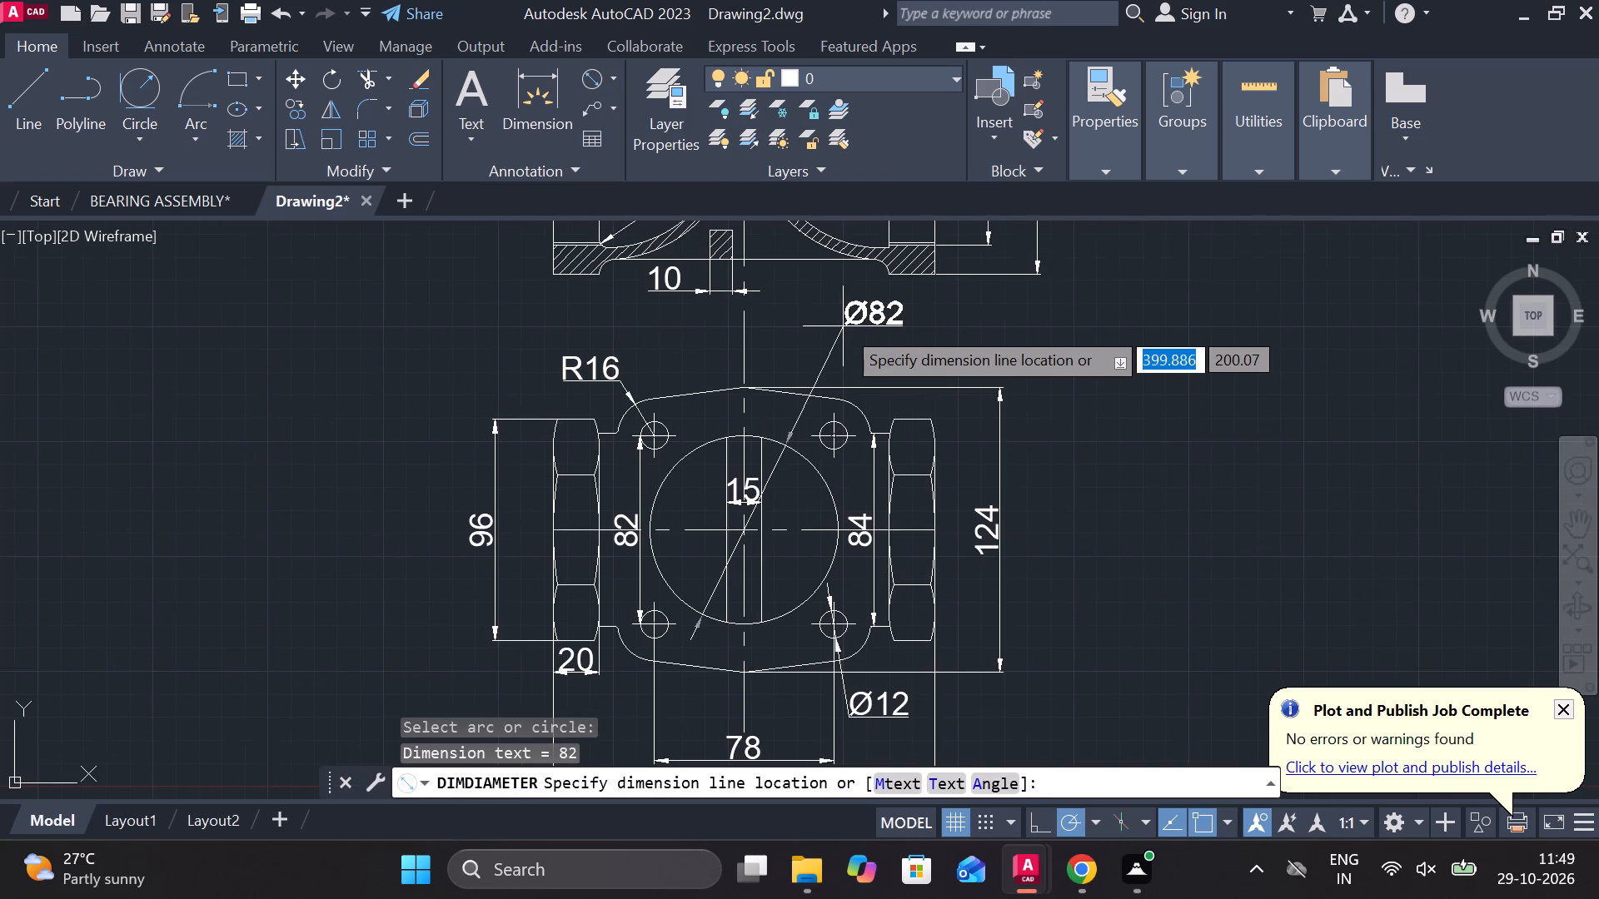
pyautogui.click(839, 330)
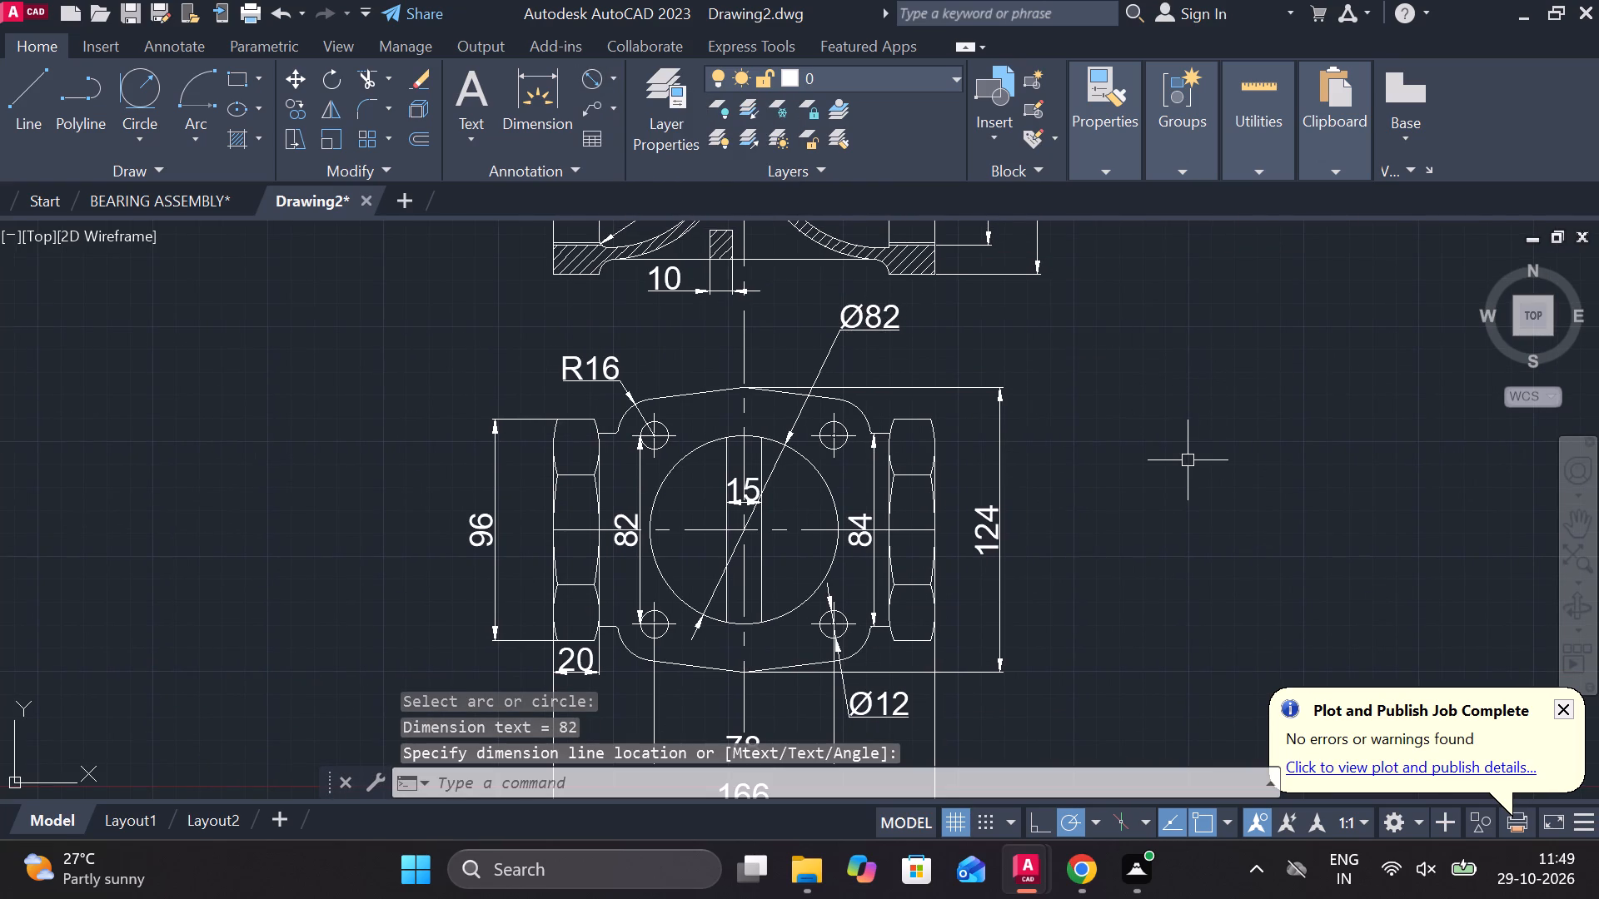
# Add a multileader from the left end of the dimensioned section view's centreline, with text height 10 and label 1.
pyautogui.scroll(-2, 1188, 460)
pyautogui.moveTo(1150, 471); pyautogui.dragTo(844, 454, button='middle')
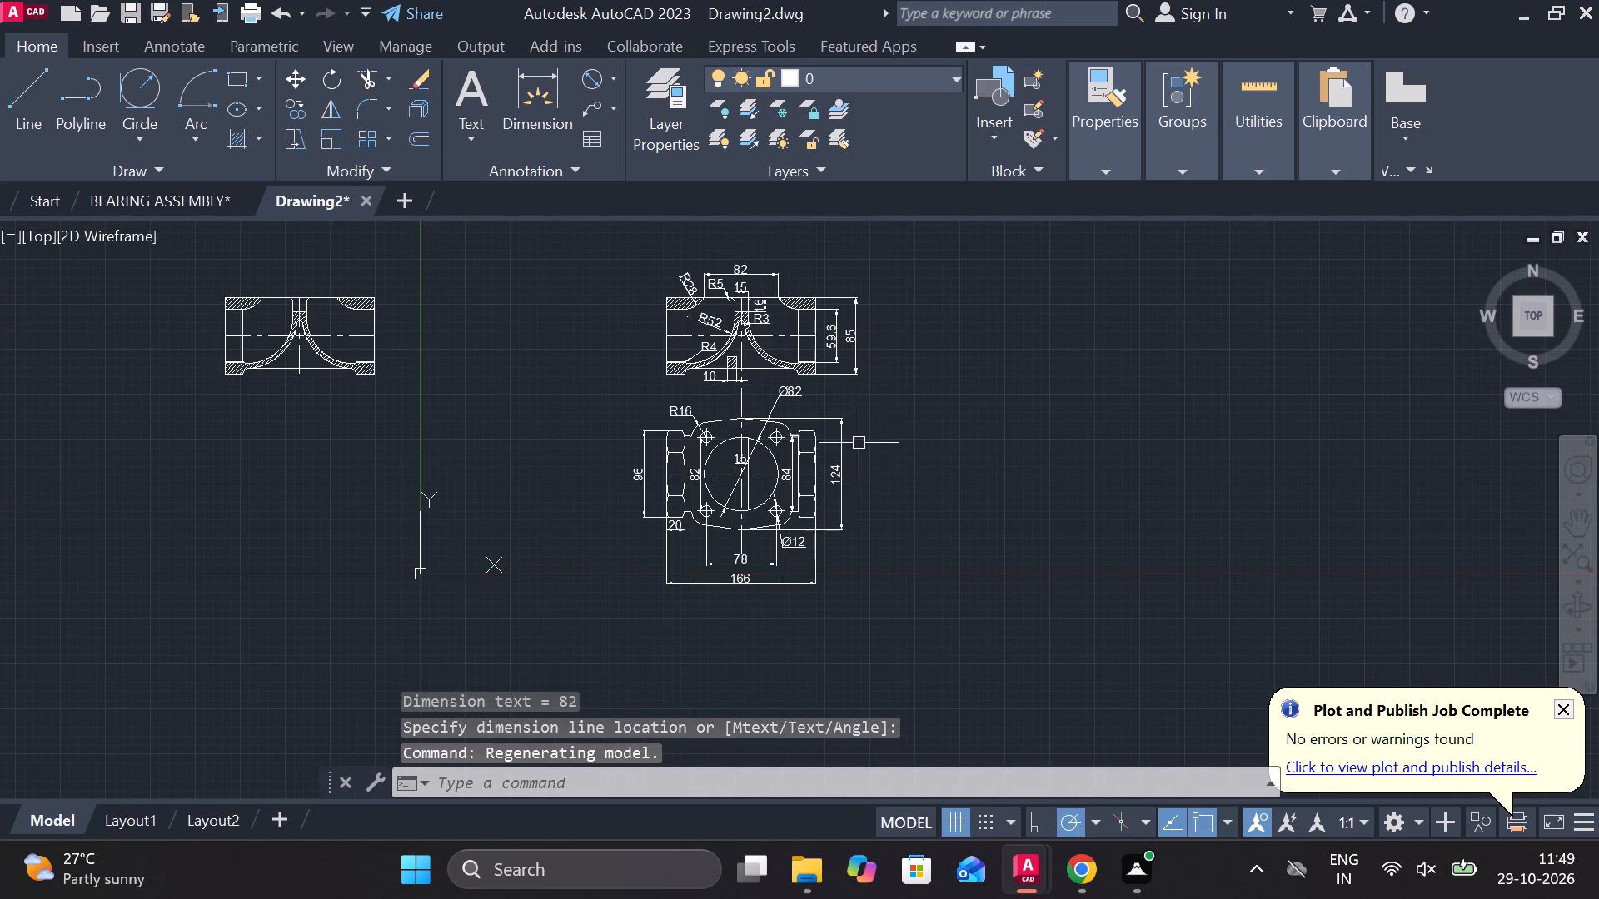
pyautogui.scroll(1, 889, 430)
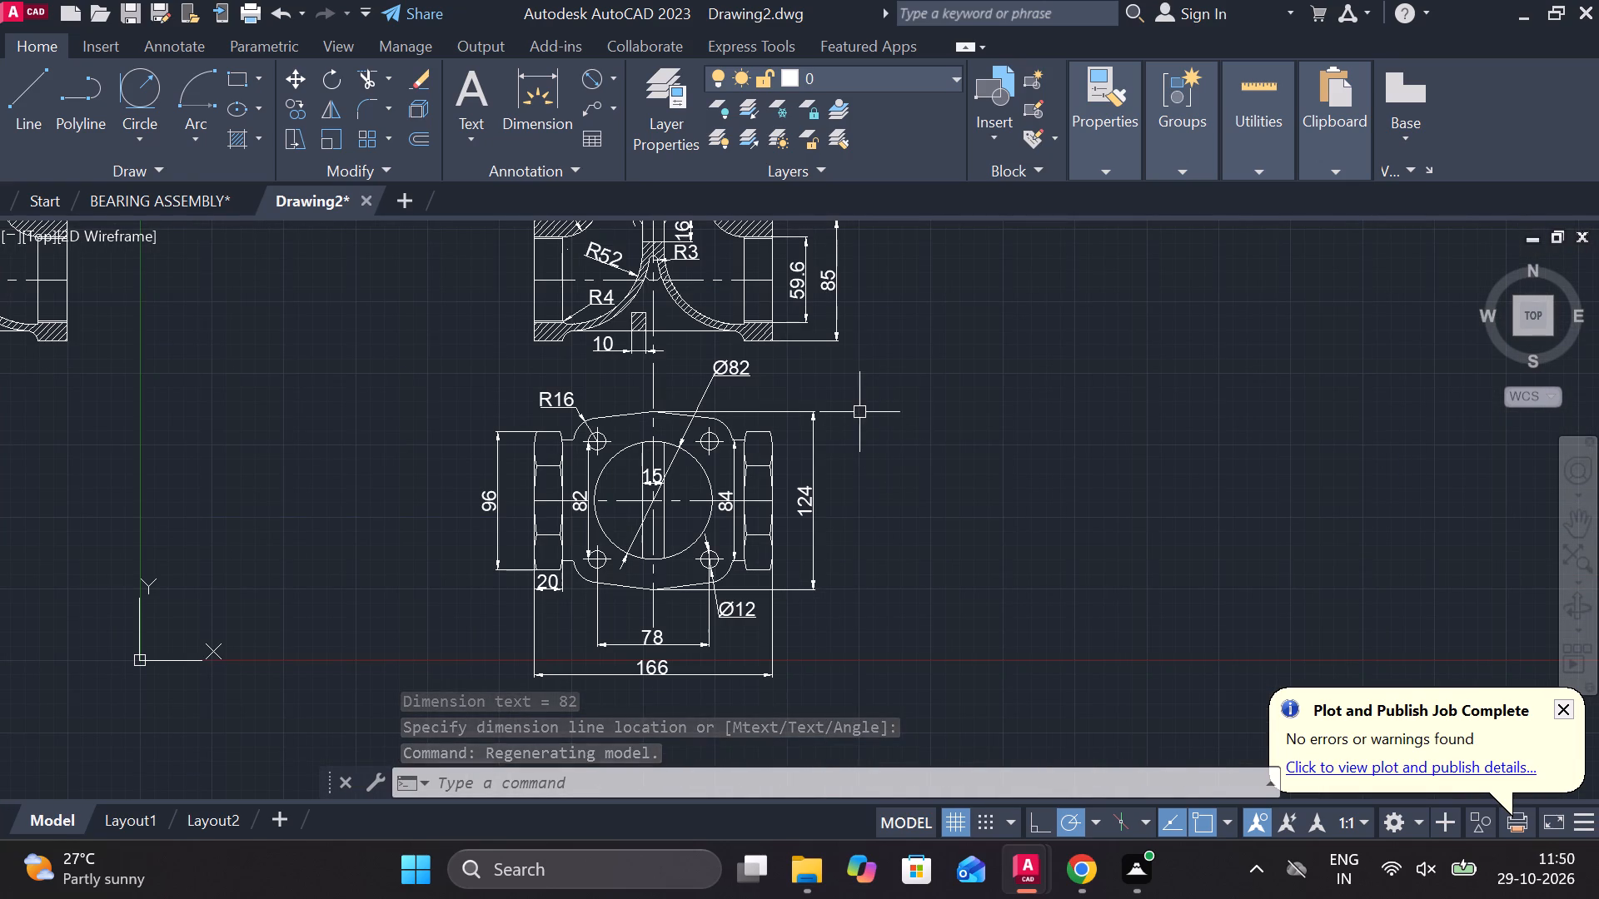
pyautogui.moveTo(864, 412); pyautogui.dragTo(1021, 638, button='middle')
pyautogui.click(584, 112)
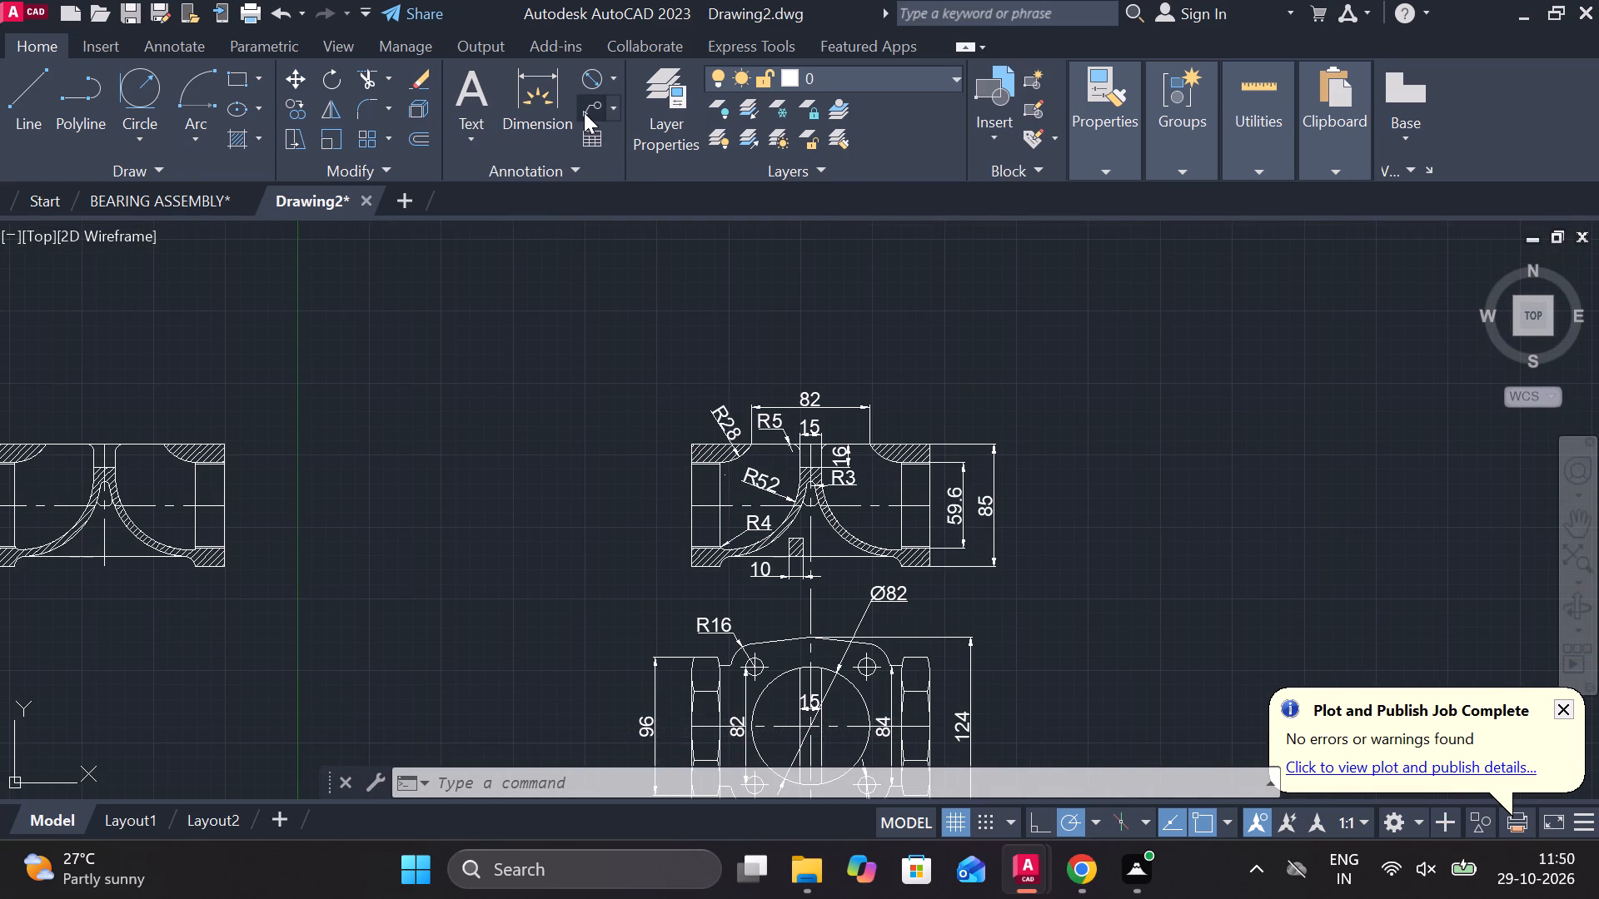
pyautogui.click(685, 522)
pyautogui.click(641, 422)
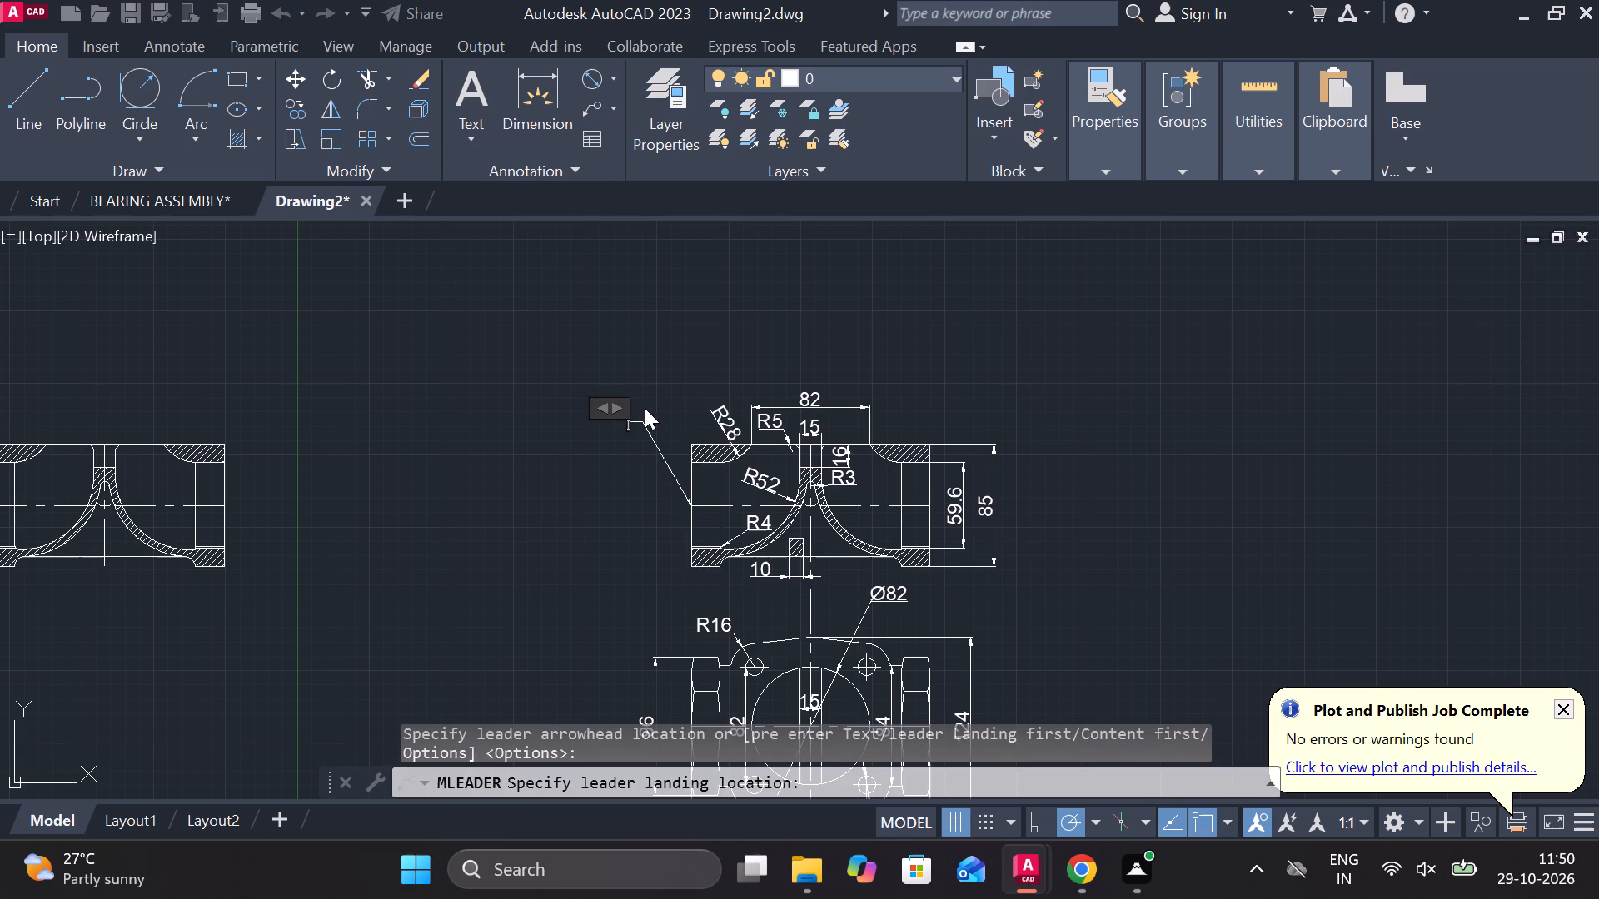
pyautogui.click(220, 108)
pyautogui.write('10')
pyautogui.press('Return')
pyautogui.press('1')
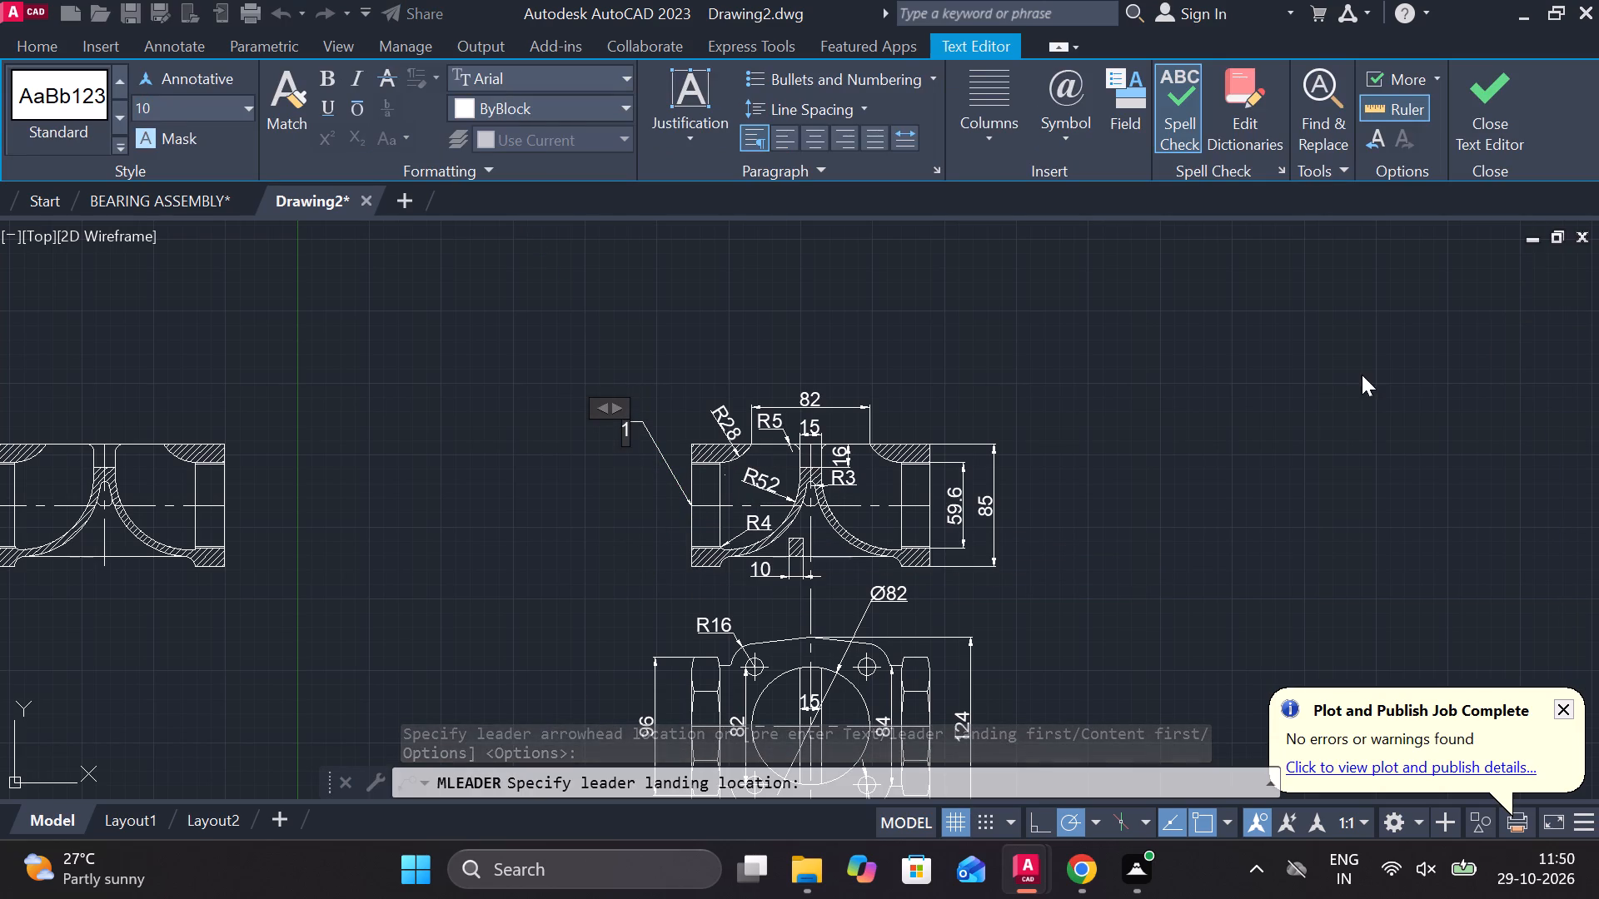
pyautogui.click(1469, 98)
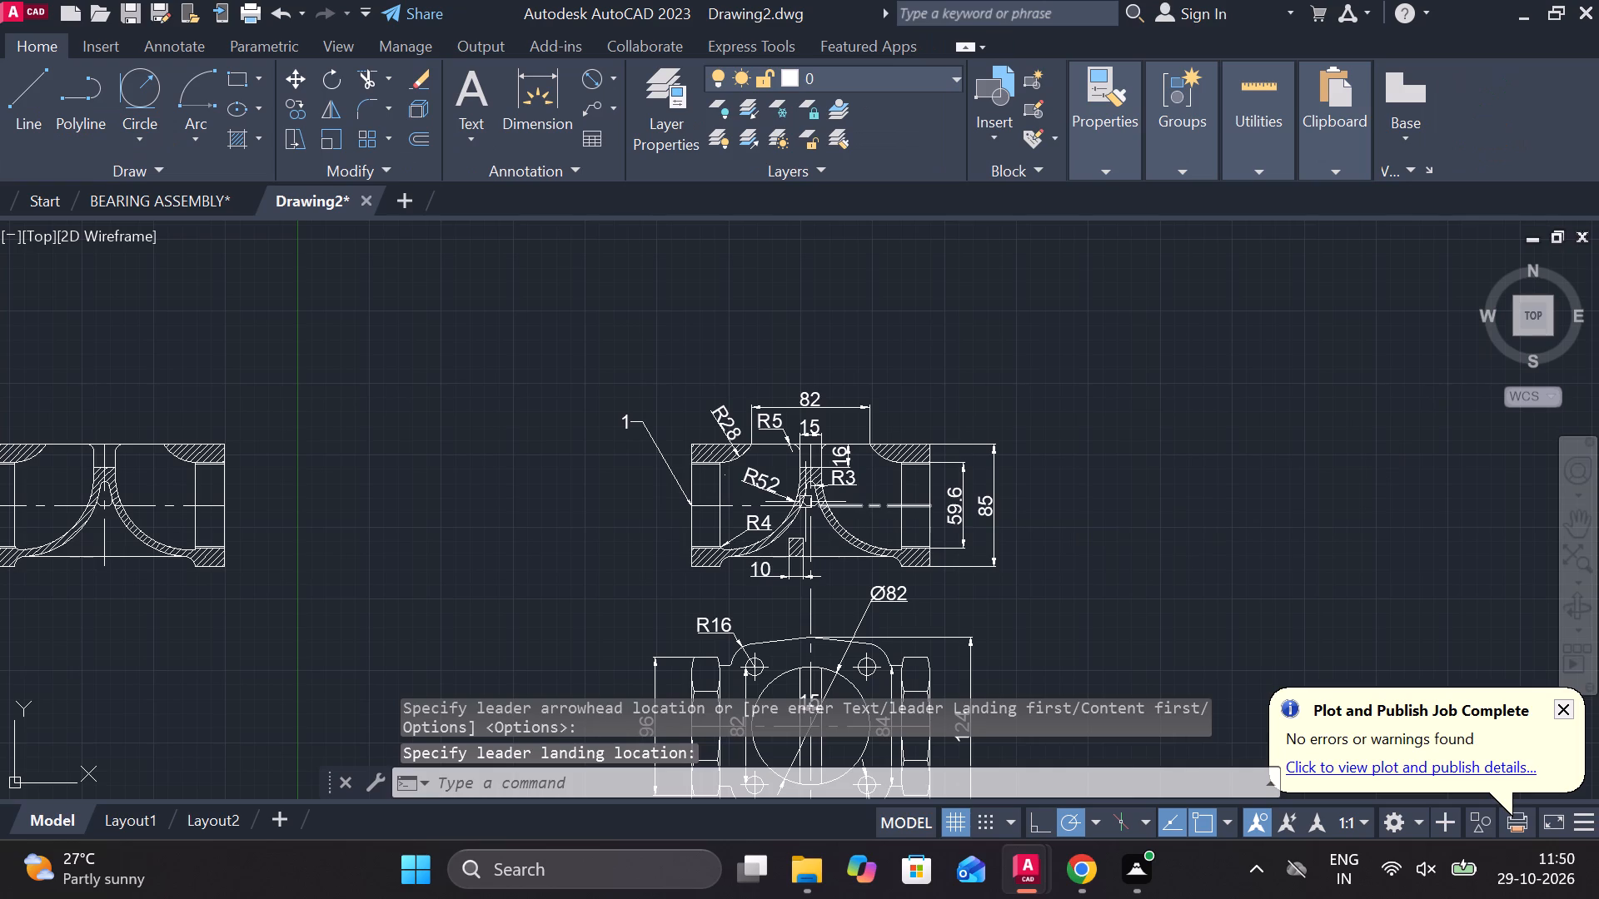
# Replace the part leader's label with 2 and set its text height to 15.
pyautogui.scroll(2, 699, 470)
pyautogui.moveTo(630, 428); pyautogui.dragTo(748, 565, button='middle')
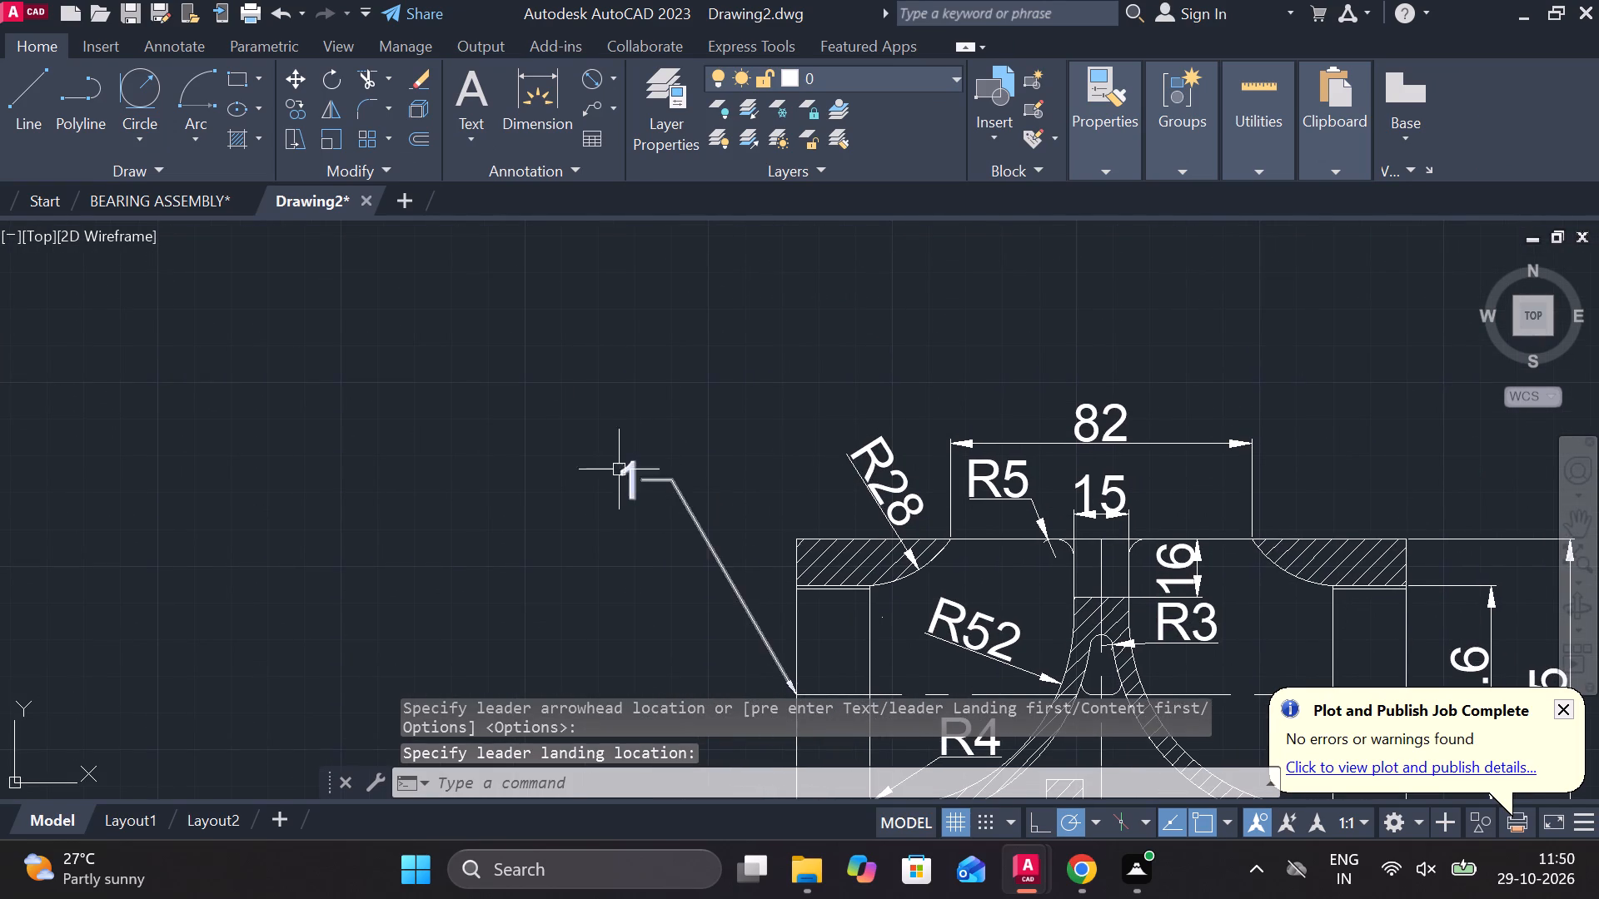
pyautogui.doubleClick(623, 472)
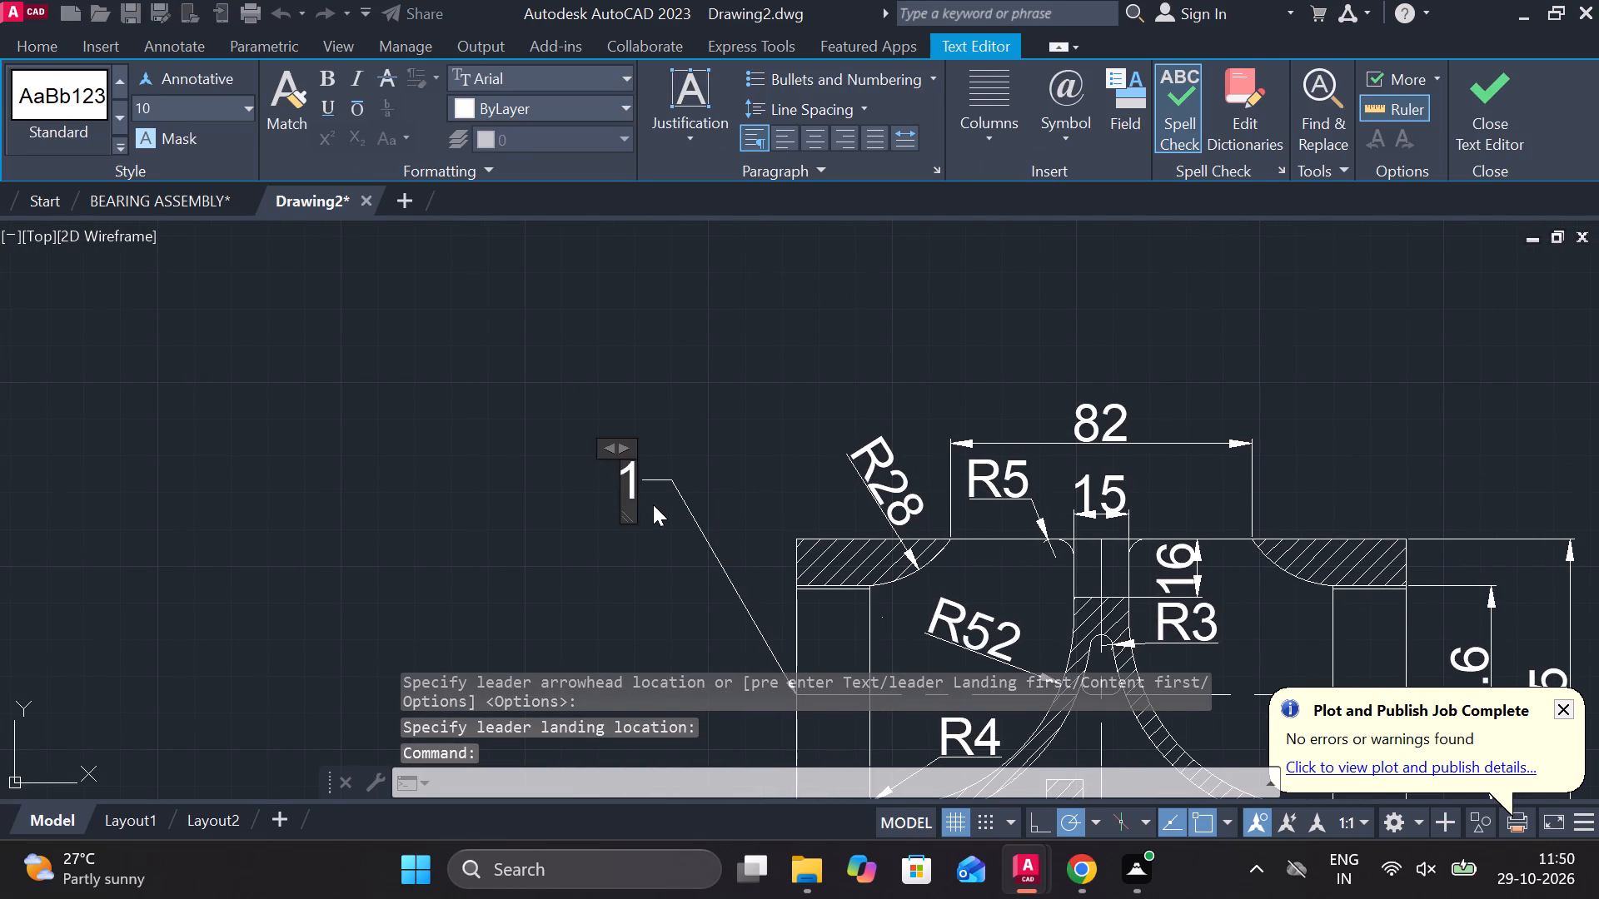
pyautogui.press('Right')
pyautogui.press('BackSpace')
pyautogui.press('2')
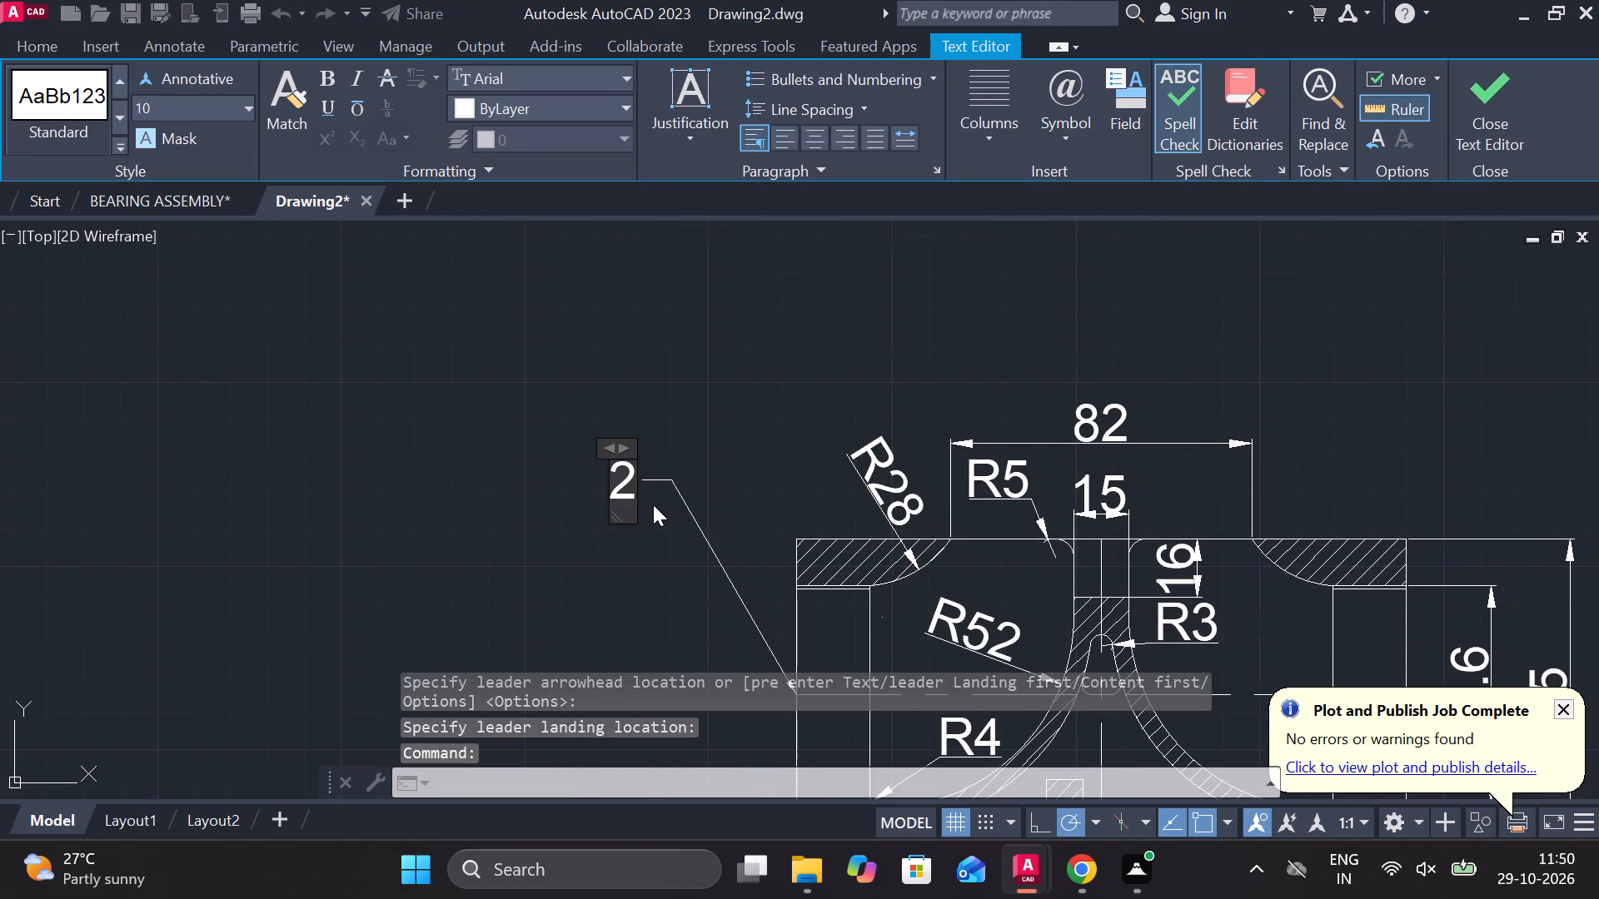
pyautogui.scroll(4, 653, 503)
pyautogui.click(506, 469)
pyautogui.moveTo(503, 469); pyautogui.dragTo(475, 466)
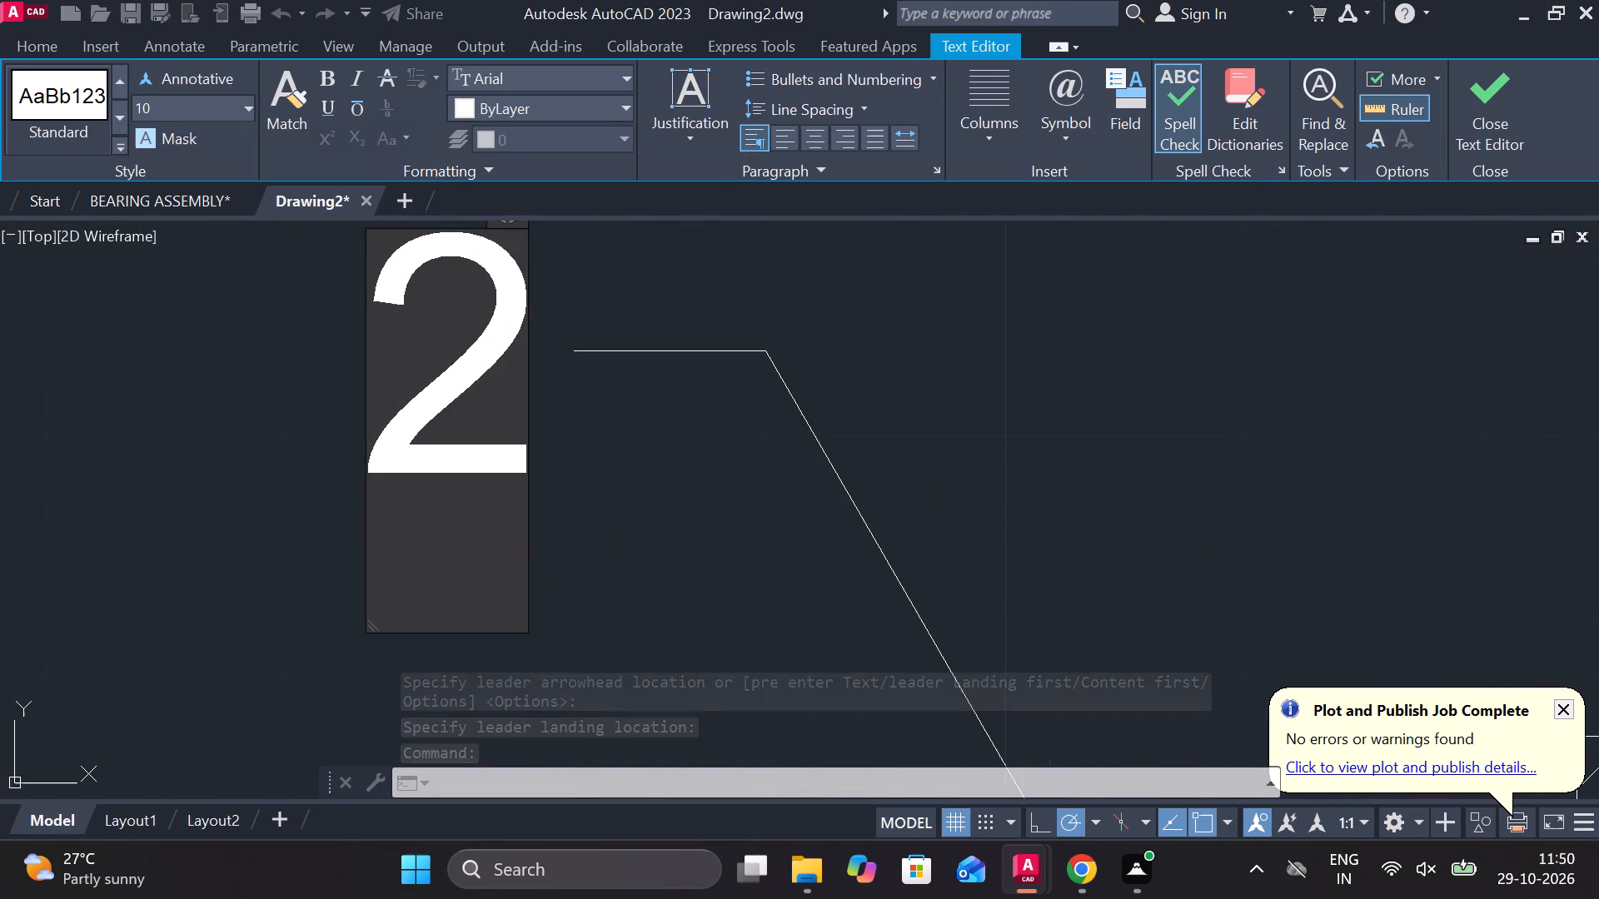
pyautogui.moveTo(475, 466); pyautogui.dragTo(427, 442)
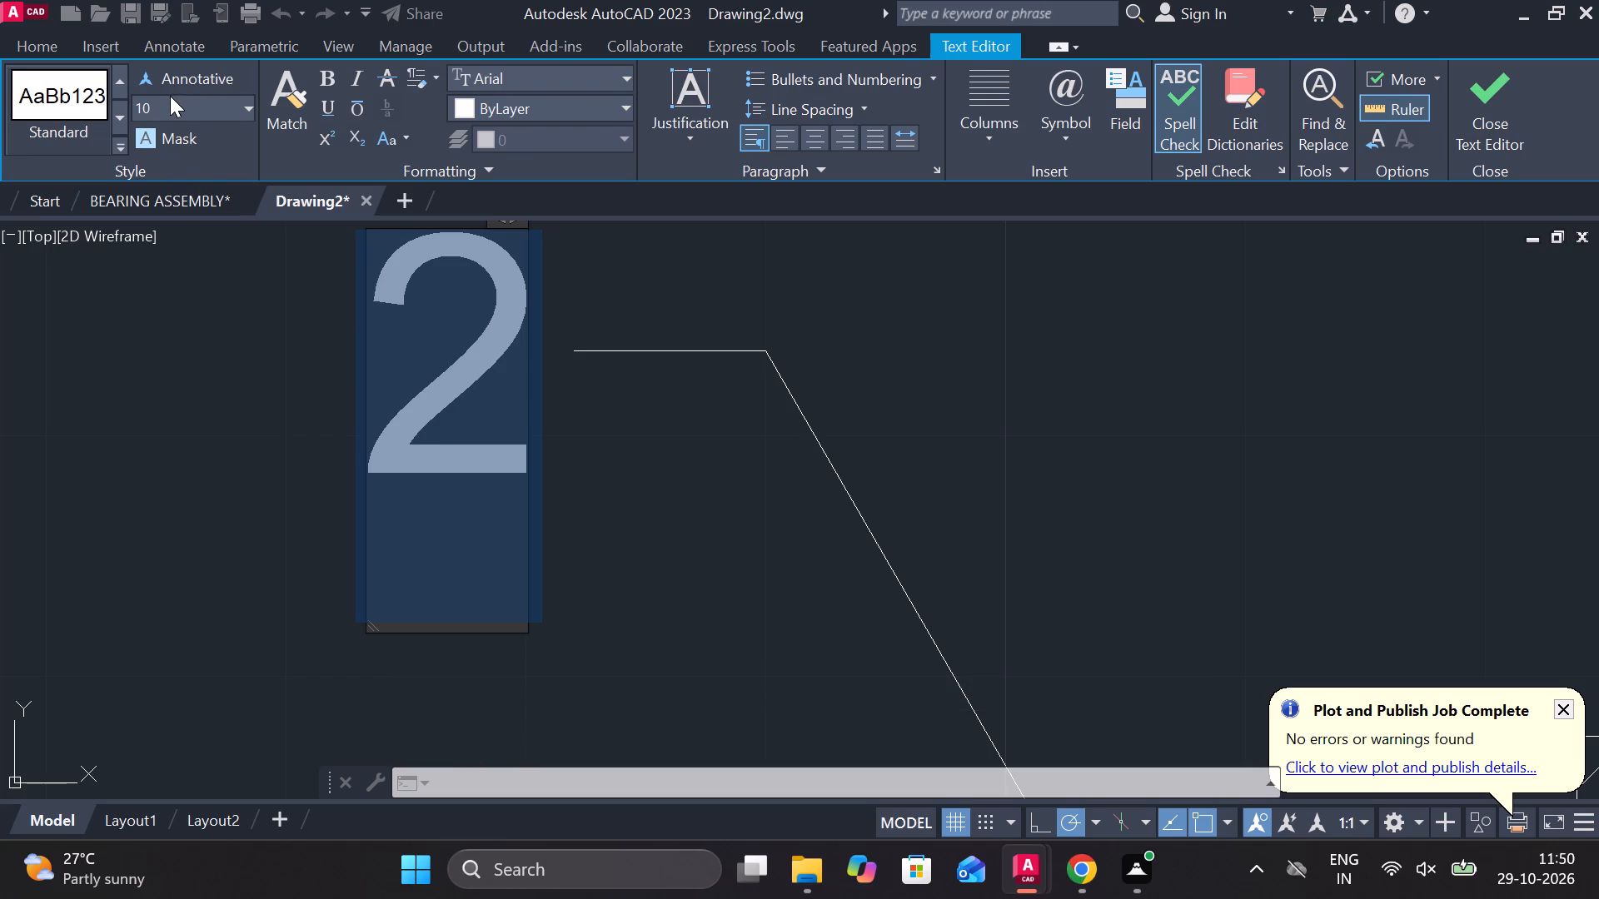
pyautogui.click(170, 106)
pyautogui.write('15')
pyautogui.press('Return')
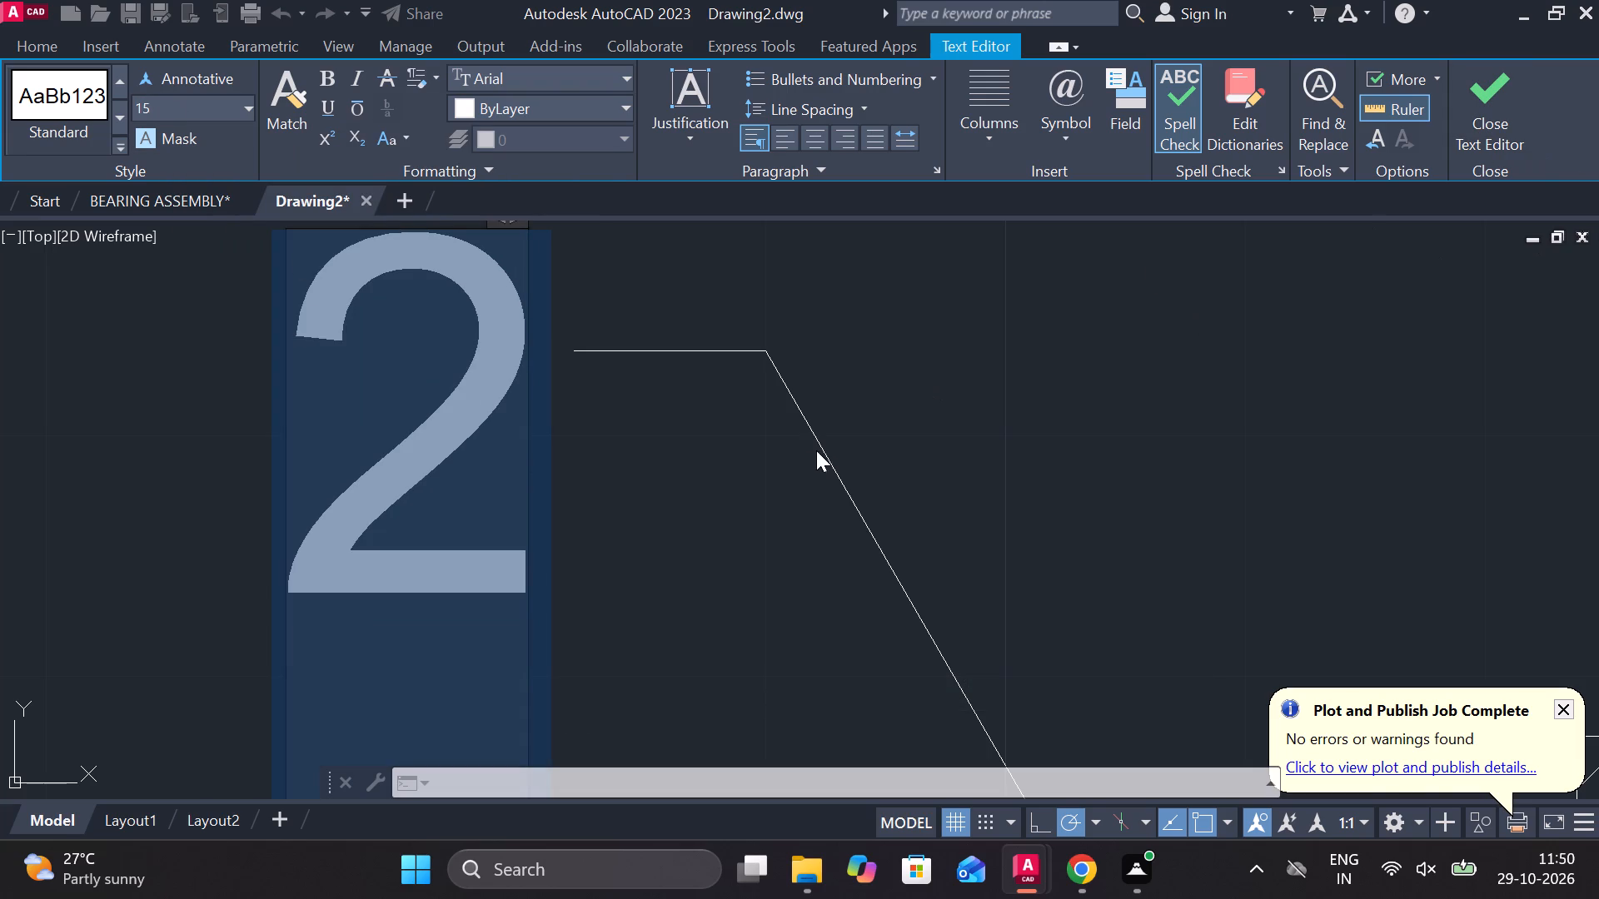
pyautogui.click(1457, 117)
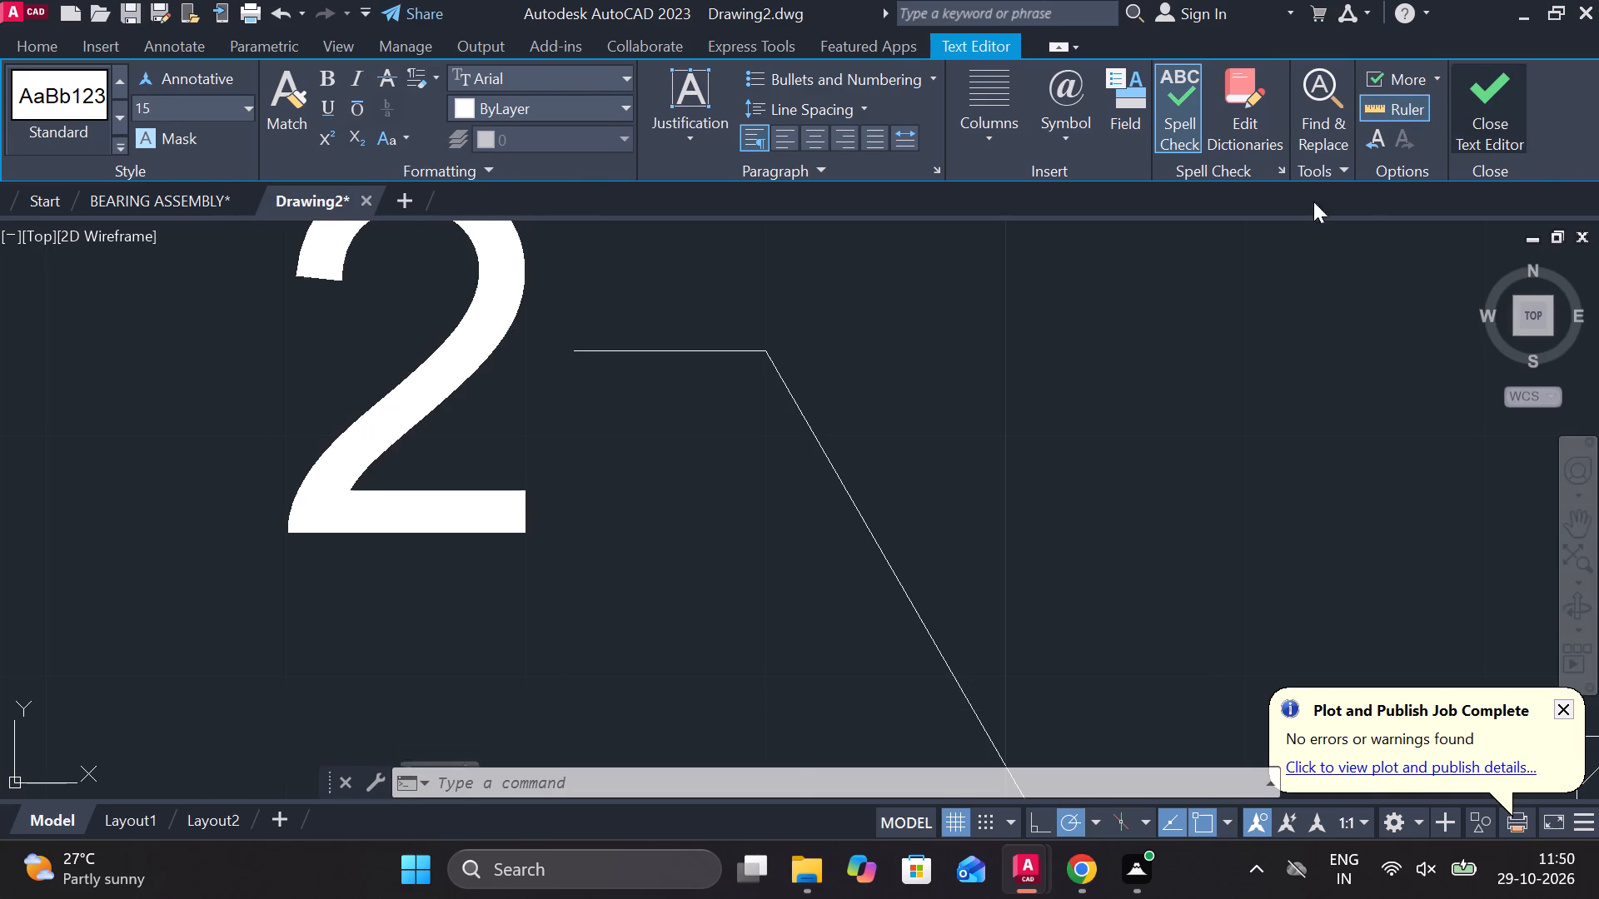
# Change the part leader's label text to 1.
pyautogui.scroll(-3, 545, 410)
pyautogui.doubleClick(521, 400)
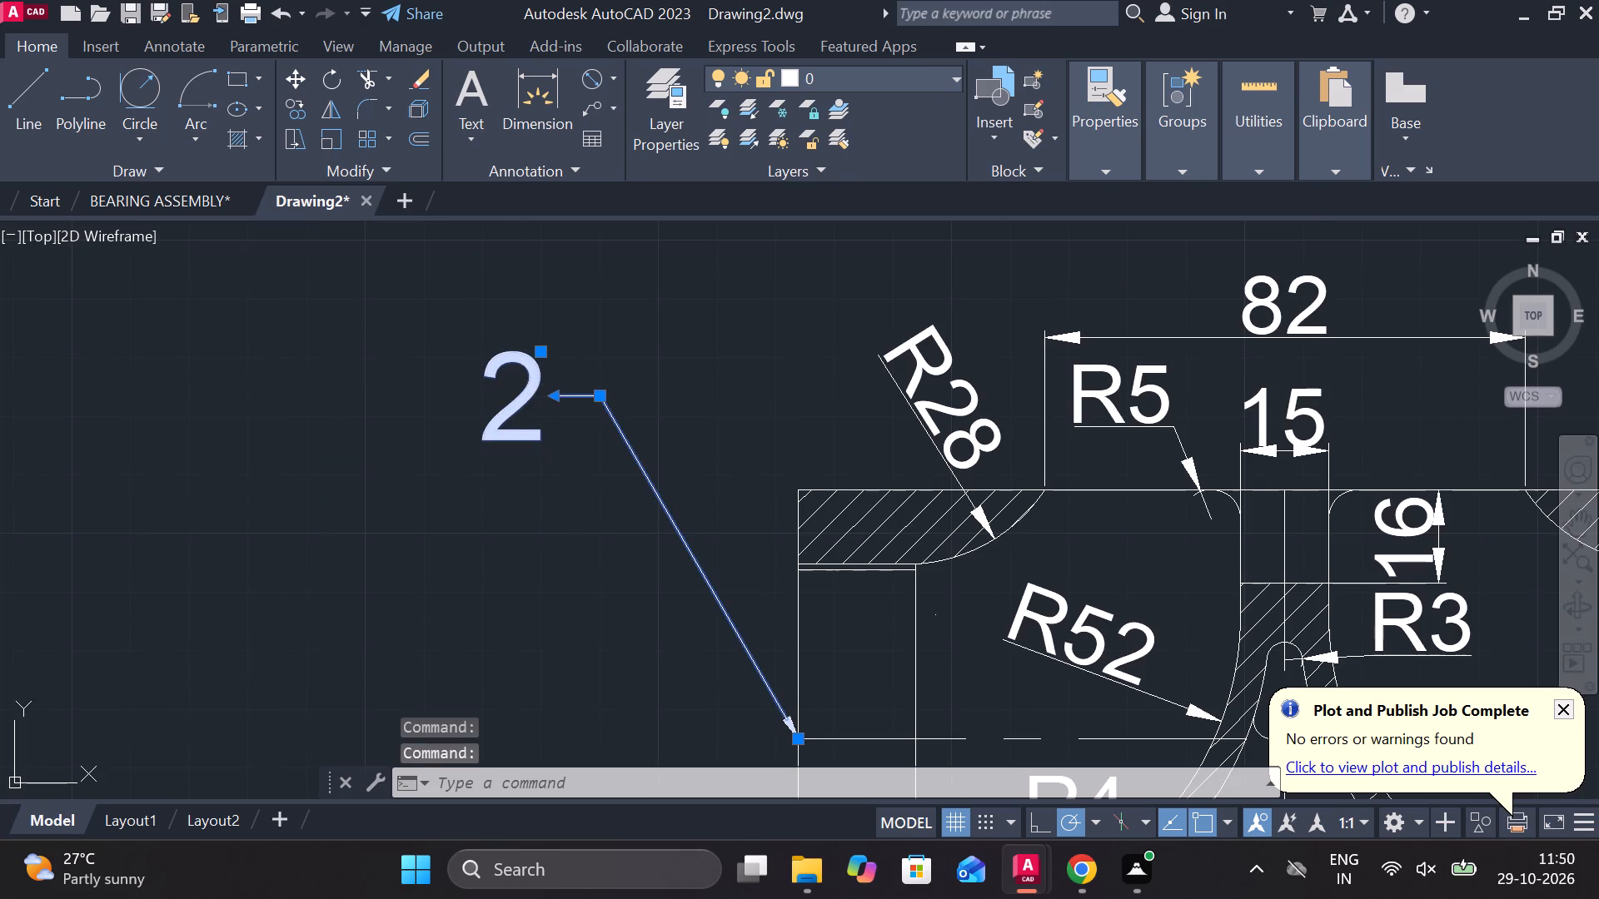
pyautogui.press('Right')
pyautogui.press('BackSpace')
pyautogui.press('1')
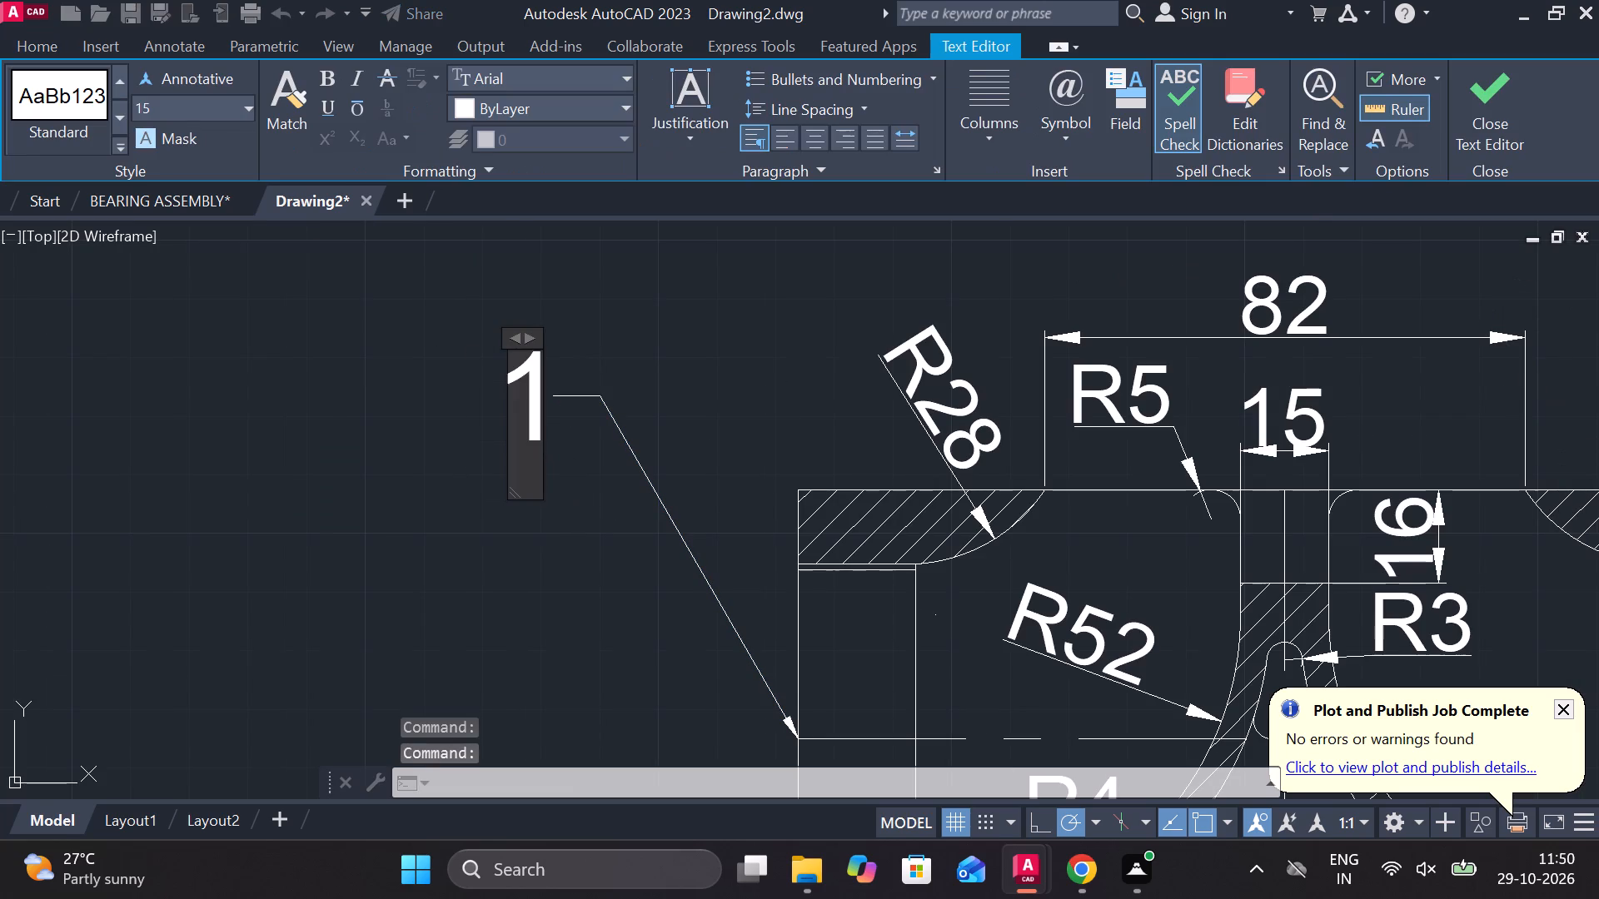
pyautogui.click(1464, 94)
# Move the part leader's landing and label down, closer to the left end of the section view.
pyautogui.scroll(-2, 1191, 317)
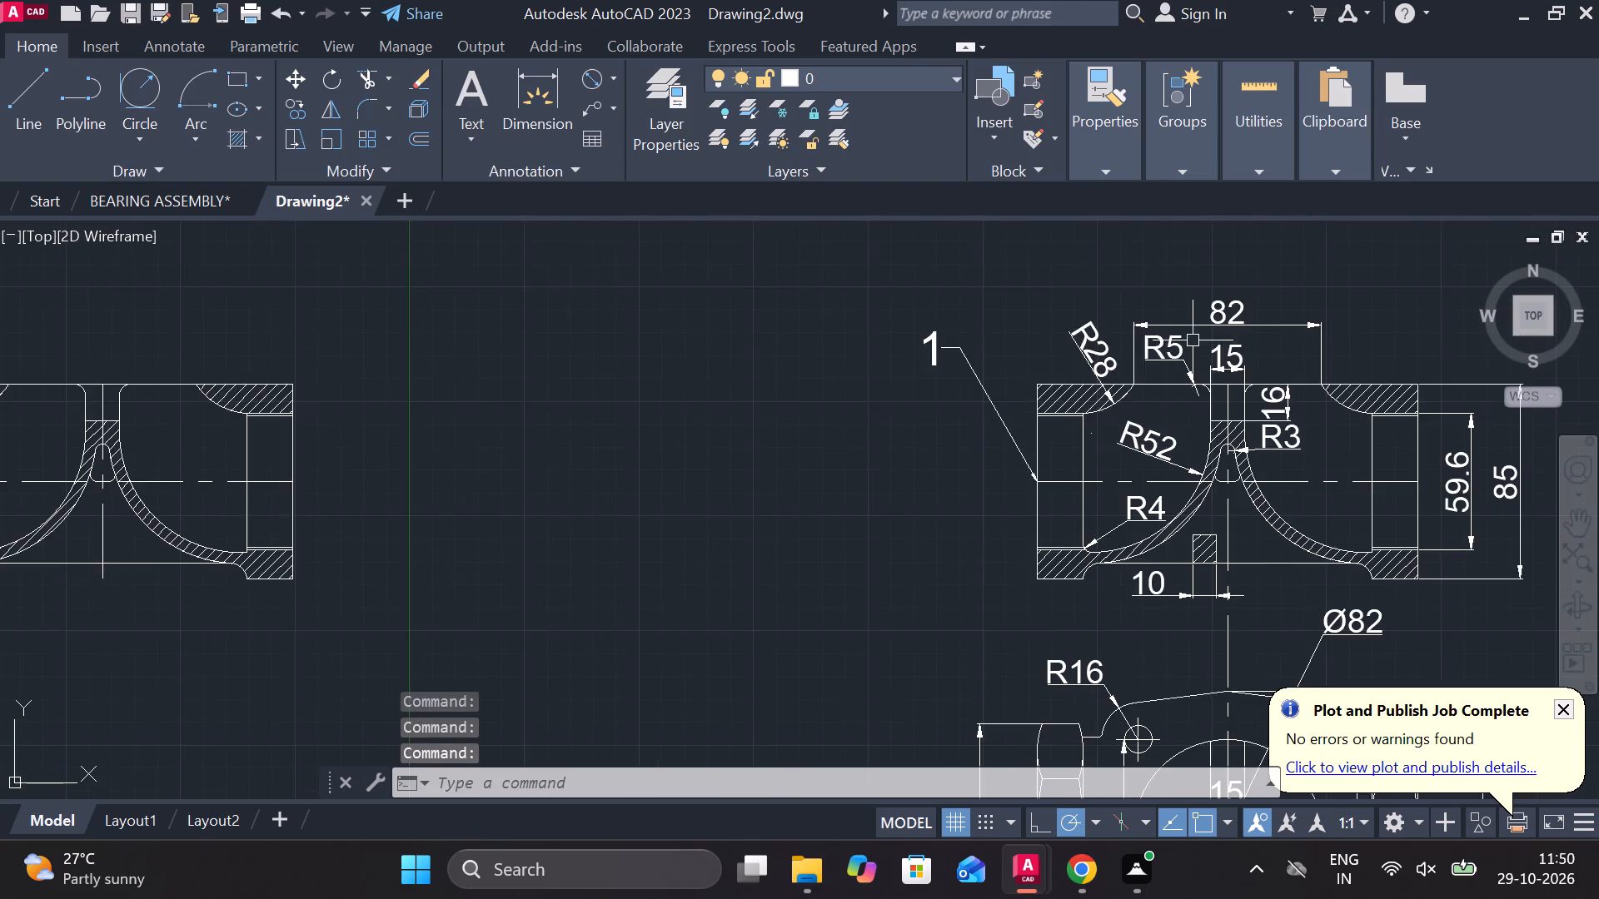
pyautogui.scroll(-1, 1198, 341)
pyautogui.scroll(2, 975, 387)
pyautogui.moveTo(1074, 375); pyautogui.dragTo(1011, 511, button='middle')
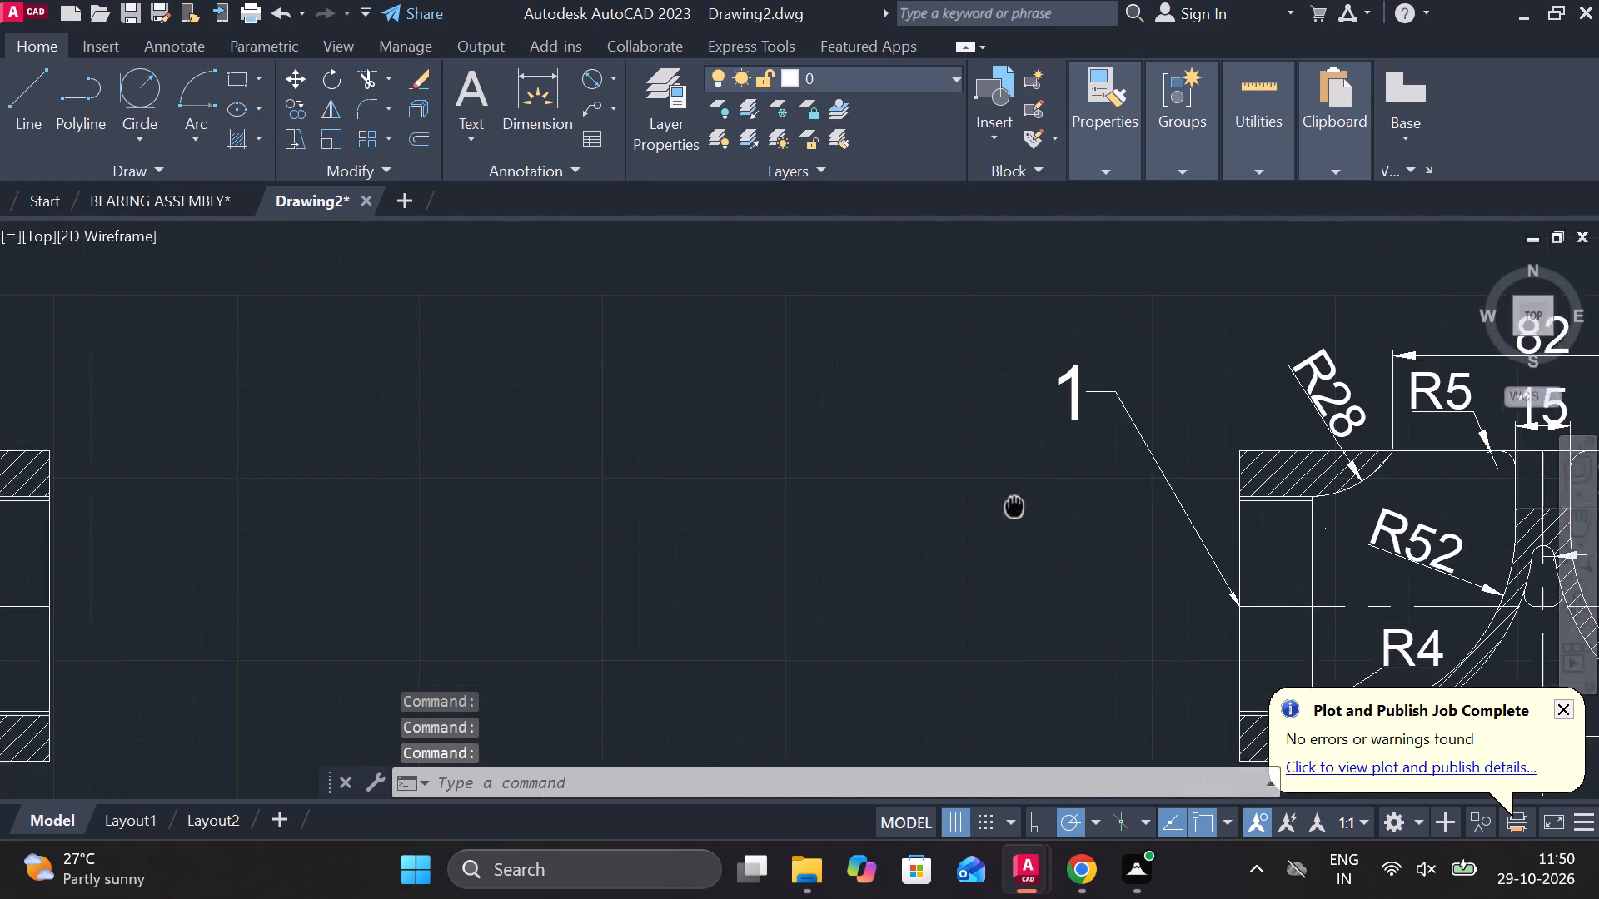
pyautogui.click(1132, 458)
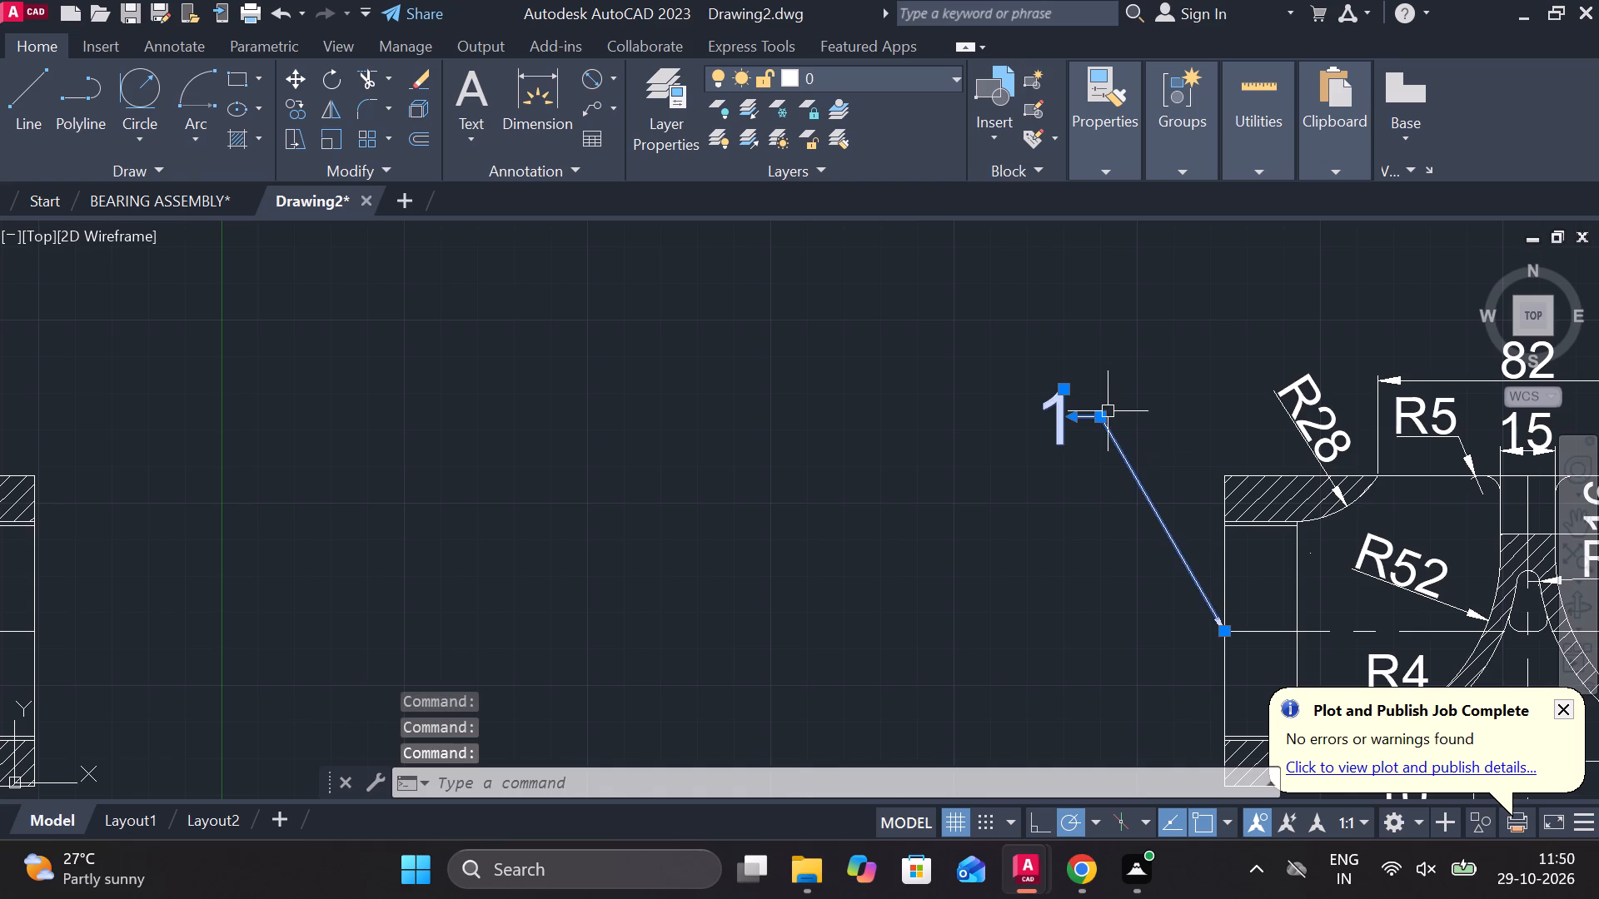
pyautogui.click(1098, 419)
pyautogui.click(1159, 541)
pyautogui.press('Escape')
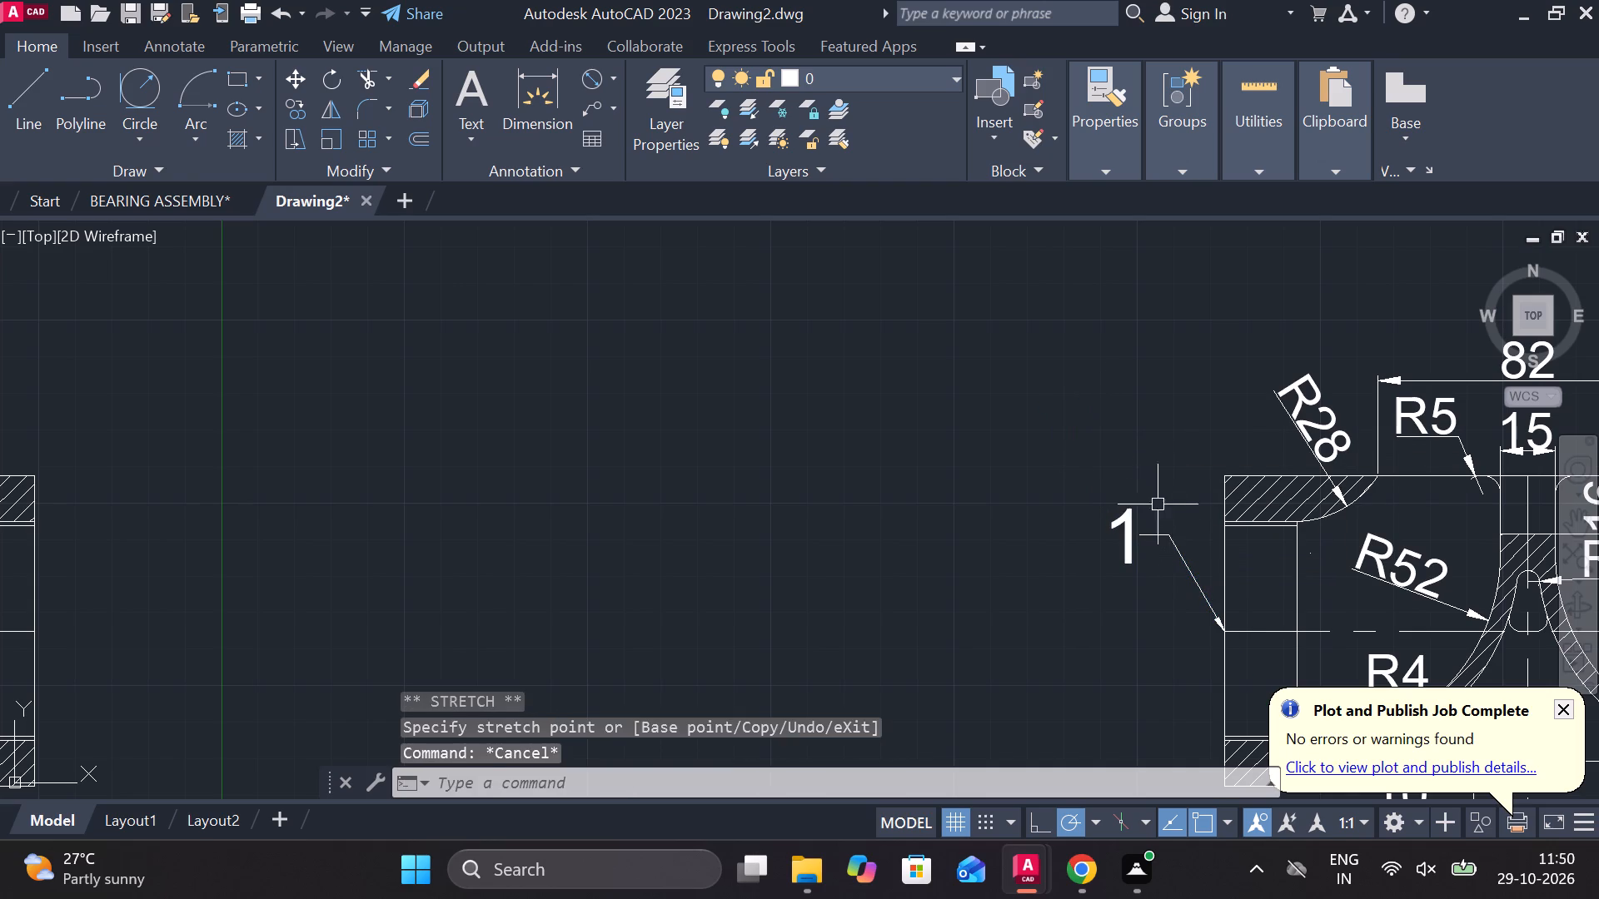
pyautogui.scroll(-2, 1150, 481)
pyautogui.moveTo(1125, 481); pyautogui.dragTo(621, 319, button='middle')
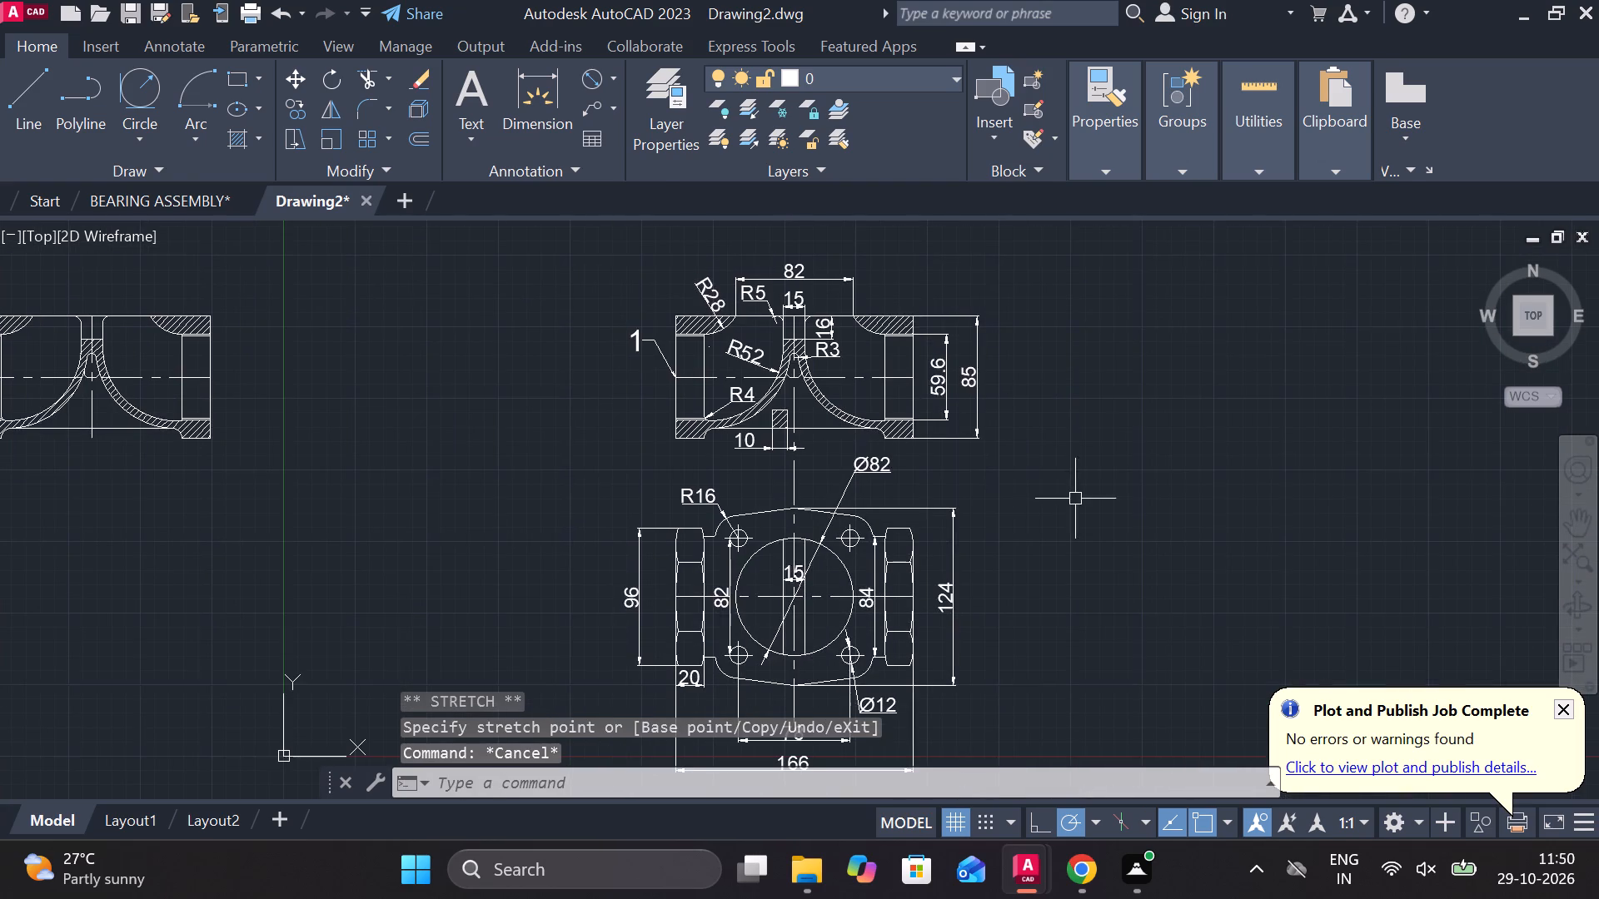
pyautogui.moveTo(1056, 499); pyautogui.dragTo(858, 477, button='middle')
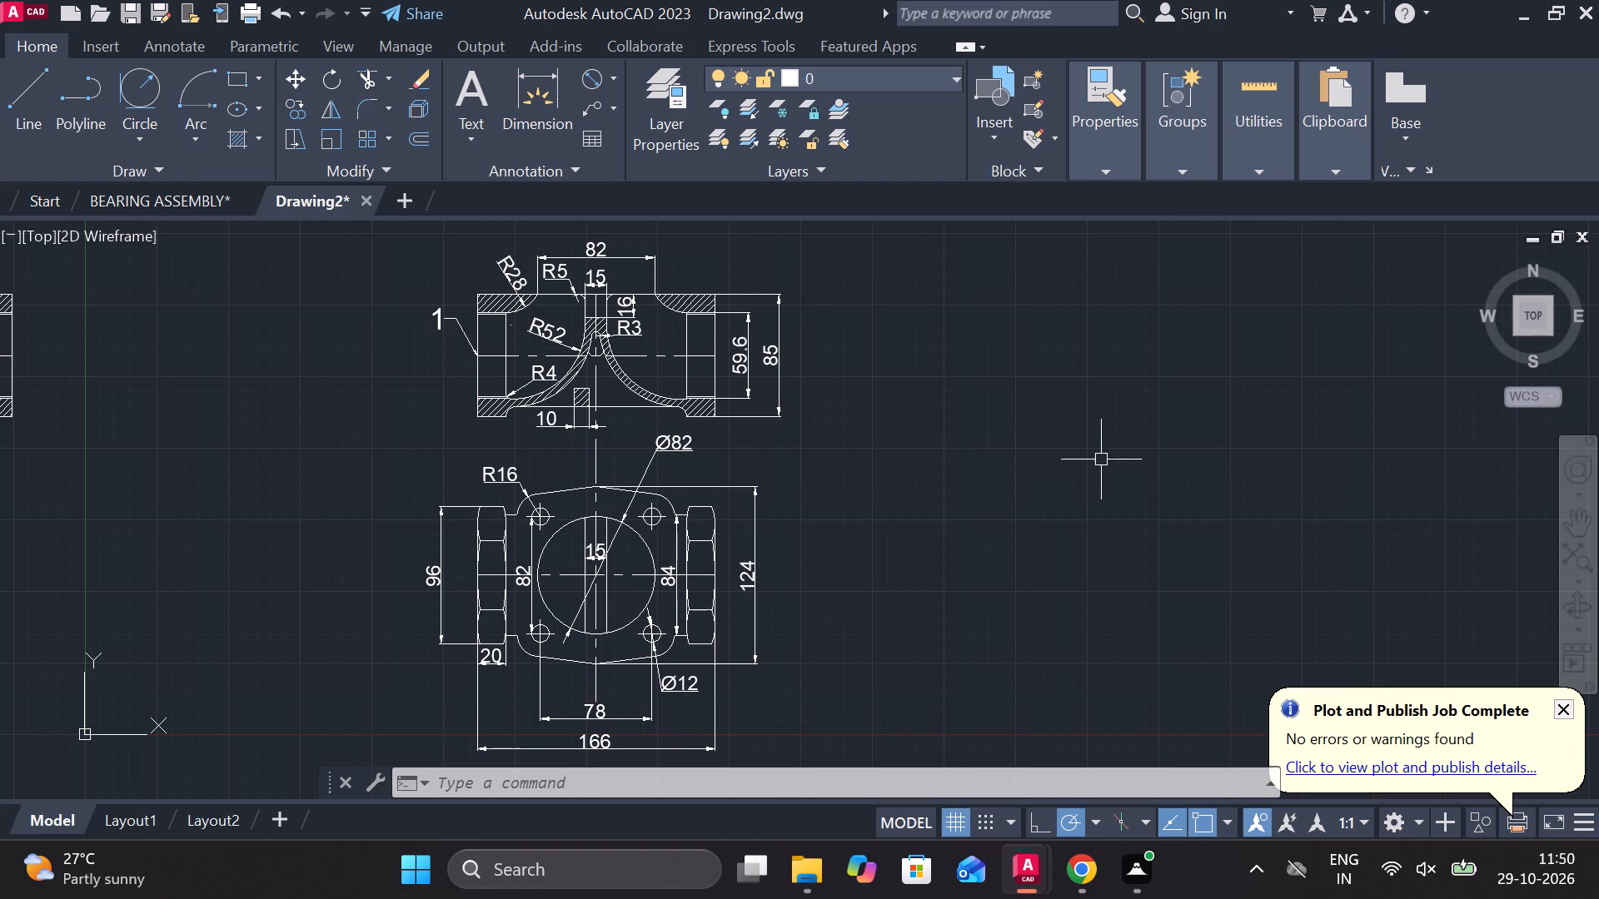
# Draw a closed 110 by 5 rectangle from lines in the empty area beside the dimensioned section view.
pyautogui.moveTo(1036, 427); pyautogui.dragTo(840, 524, button='middle')
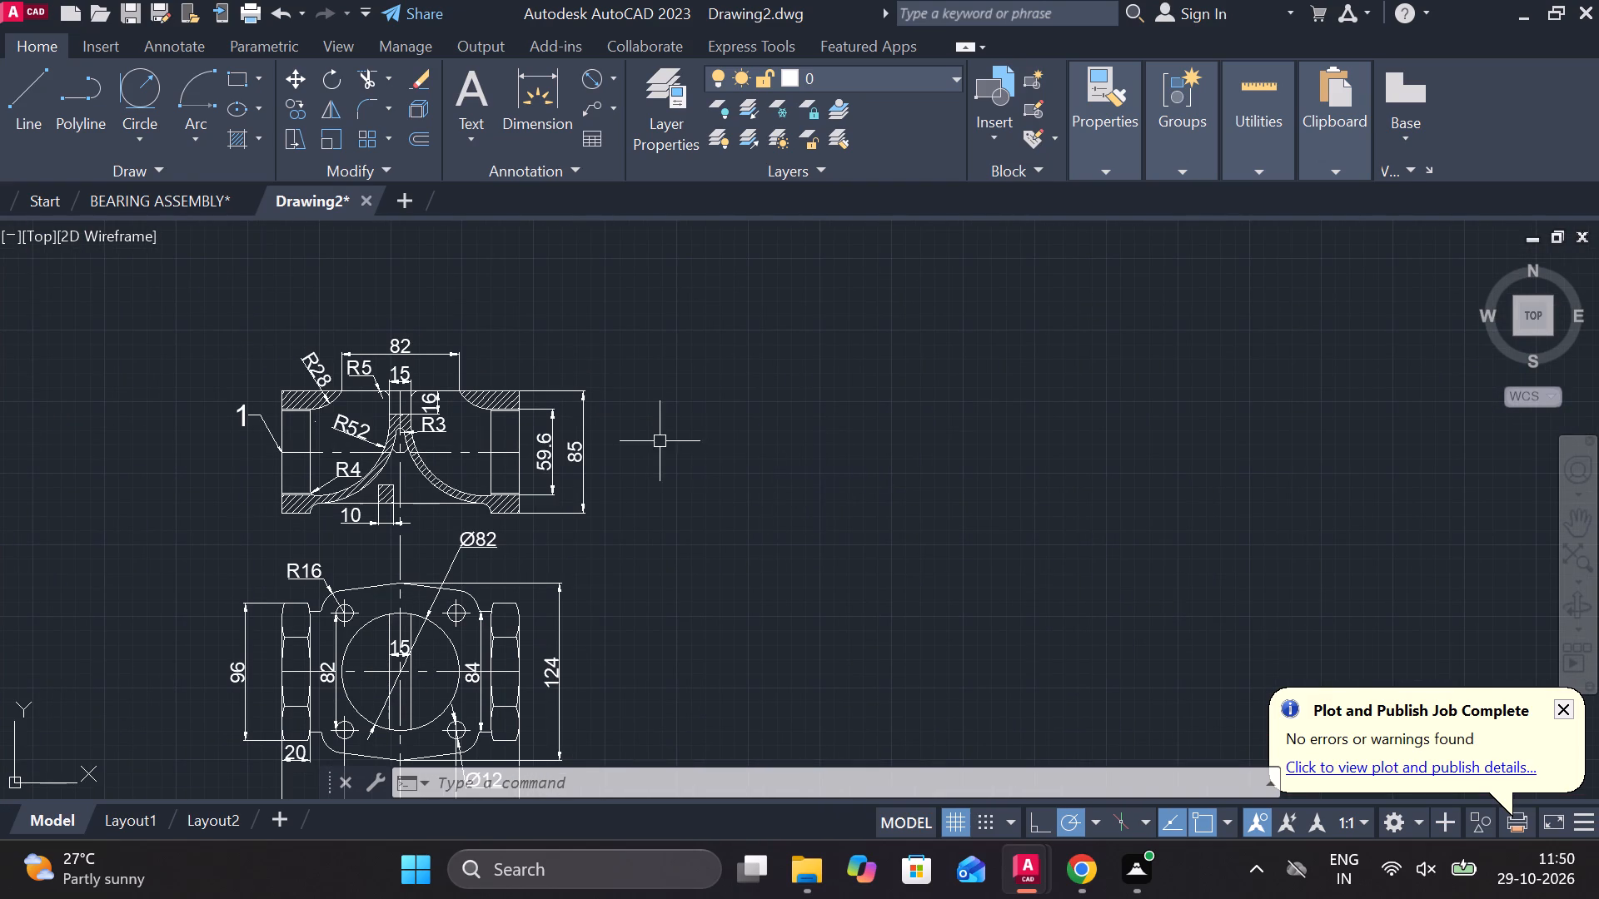
pyautogui.moveTo(660, 441); pyautogui.dragTo(588, 459, button='middle')
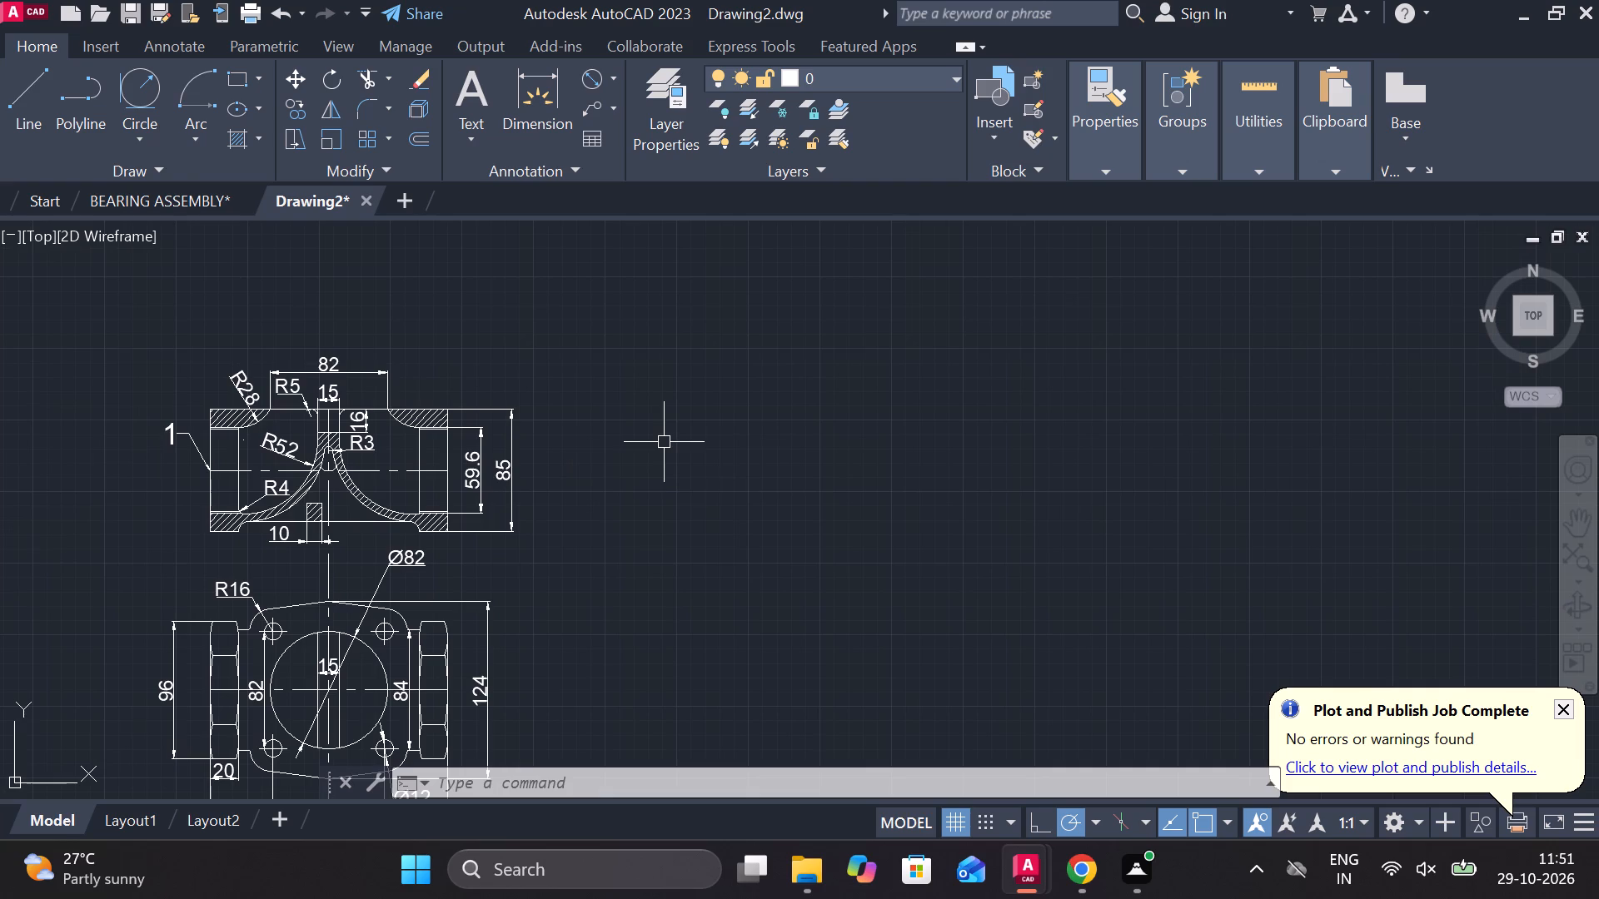
pyautogui.press('l')
pyautogui.press('Return')
pyautogui.click(660, 445)
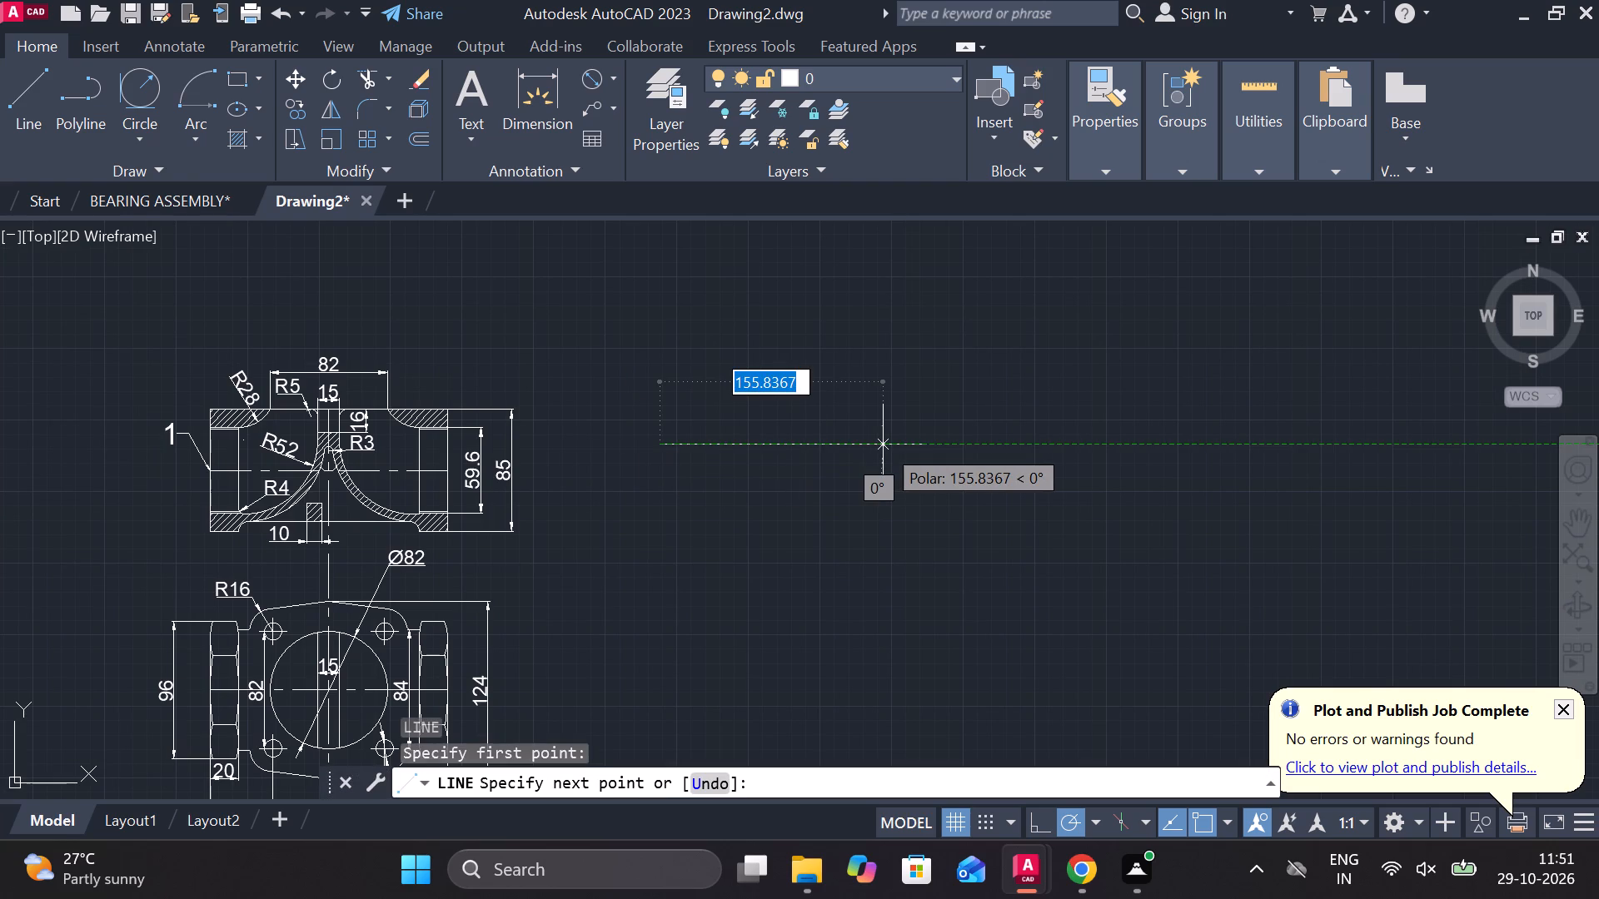
pyautogui.write('110')
pyautogui.press('Return')
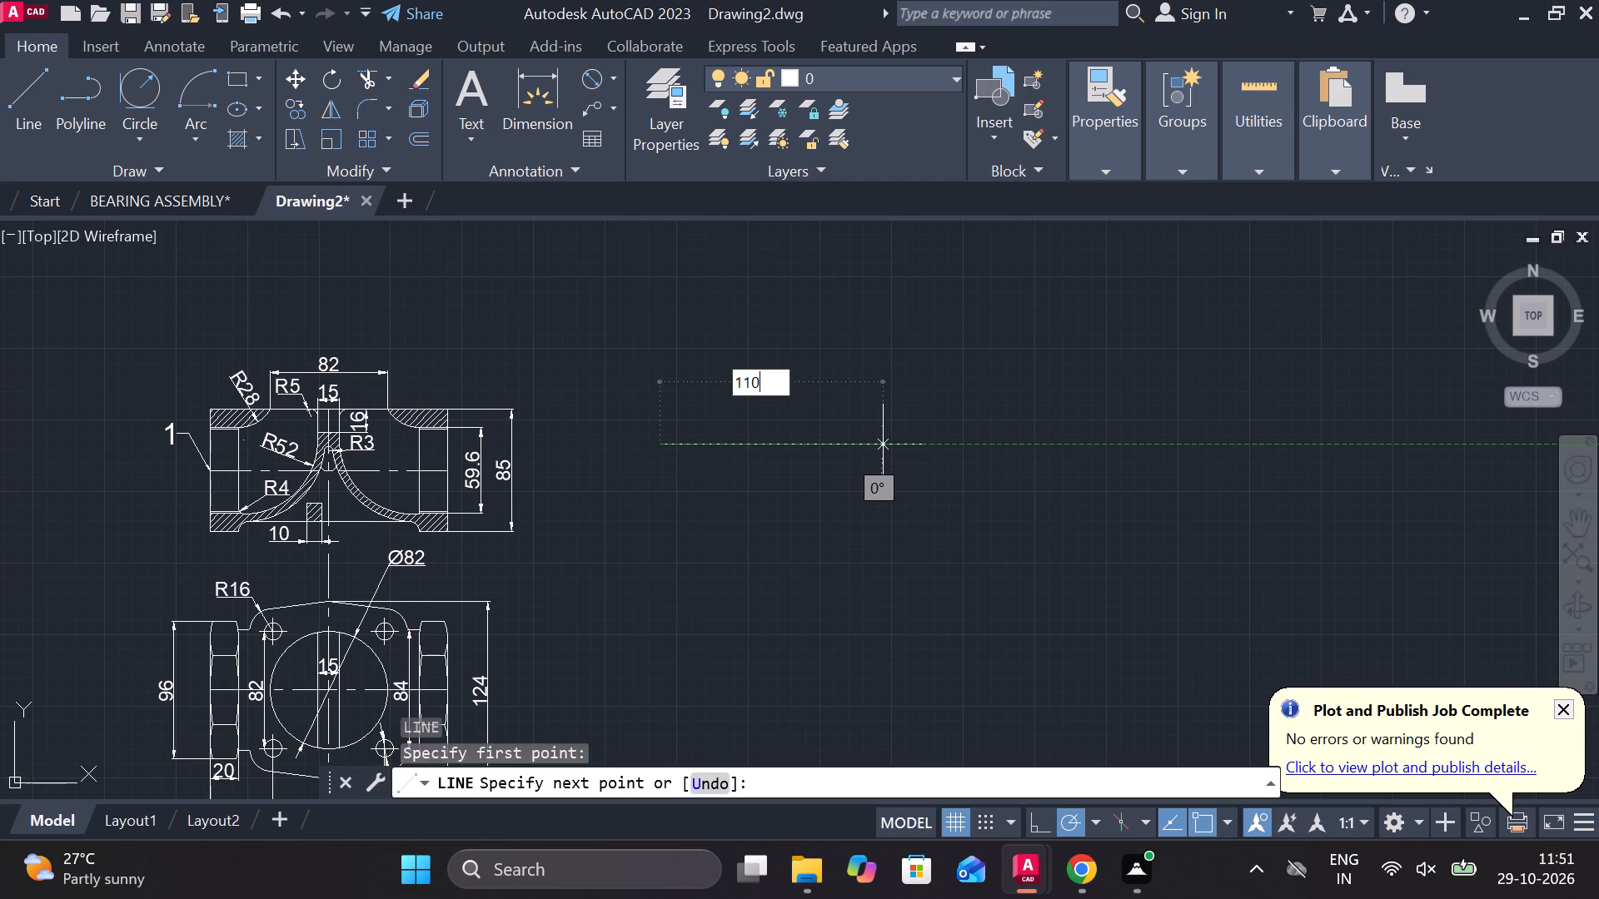
pyautogui.scroll(2, 769, 409)
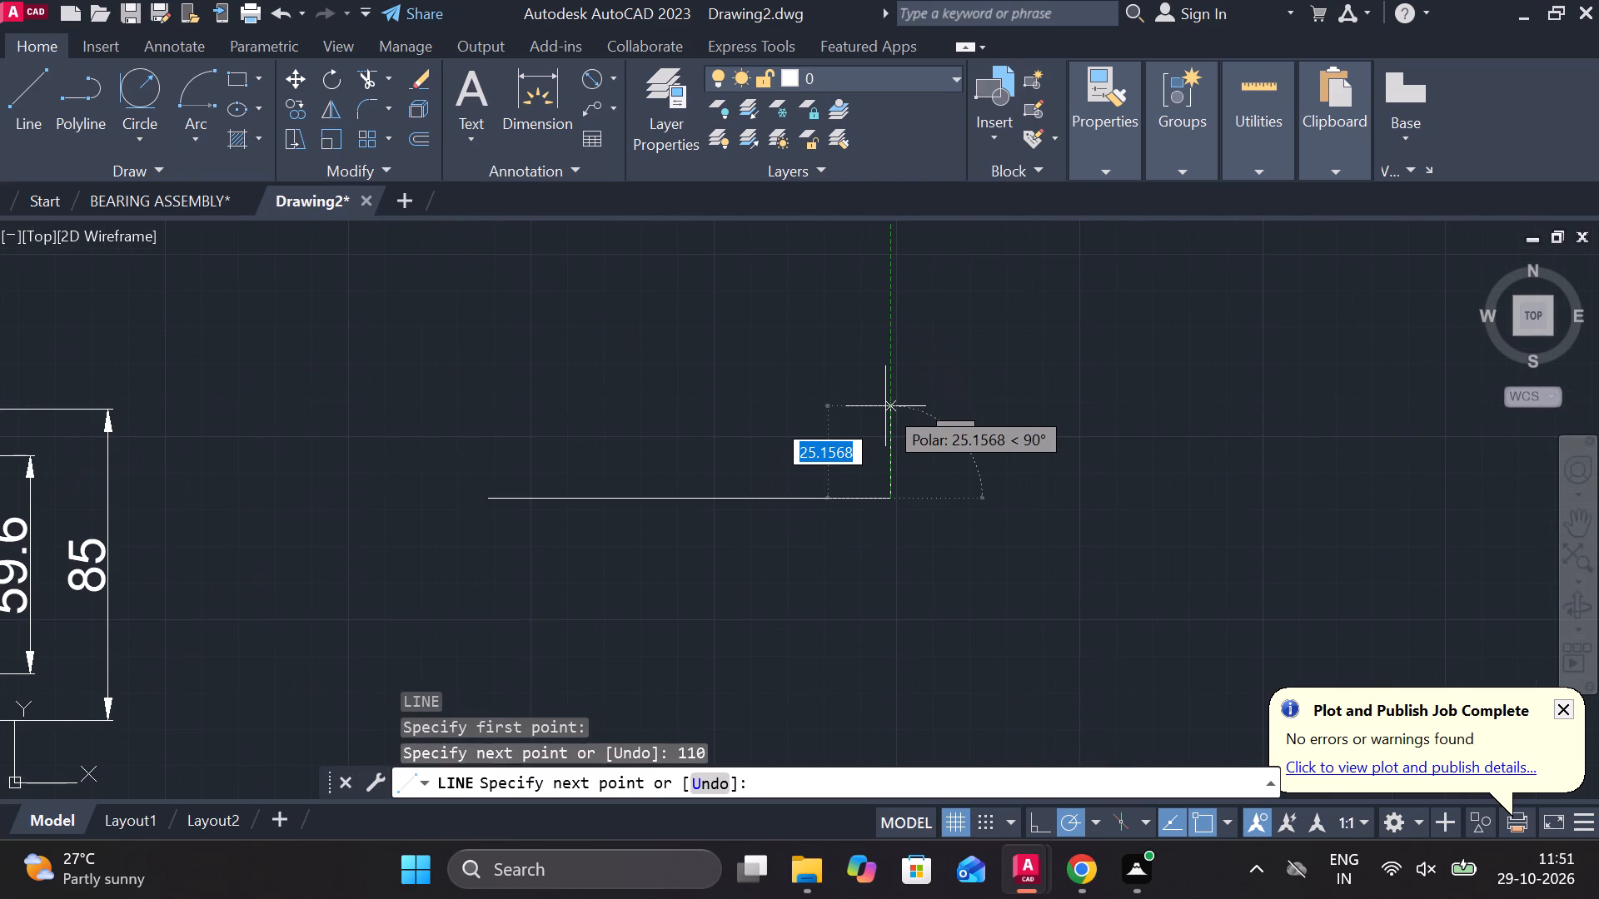
pyautogui.write('5')
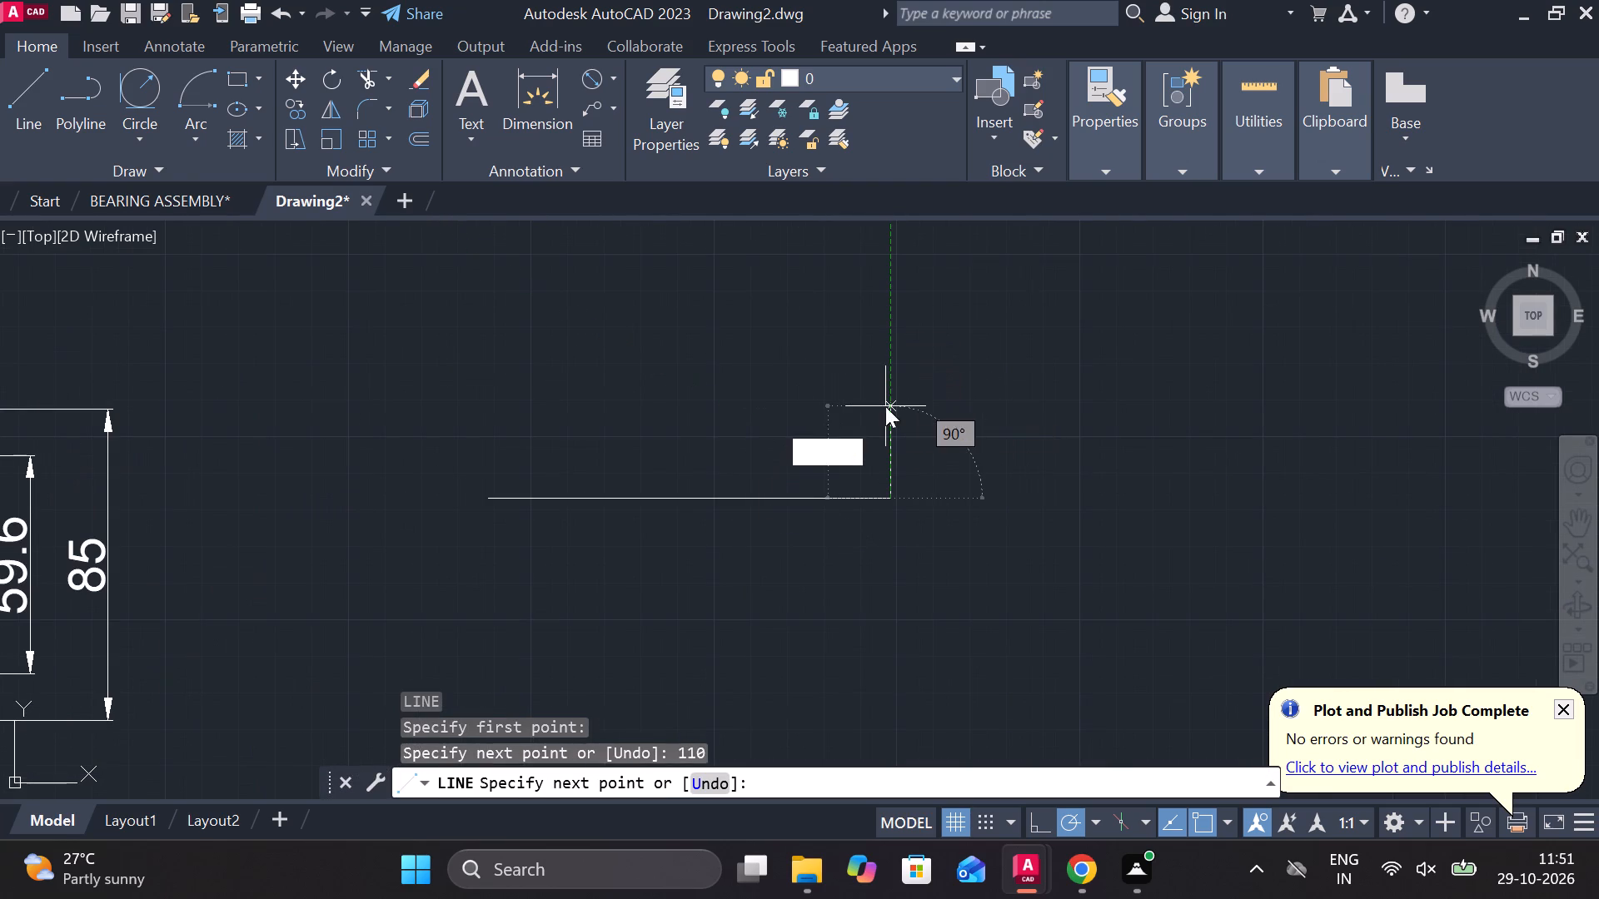
pyautogui.press('space')
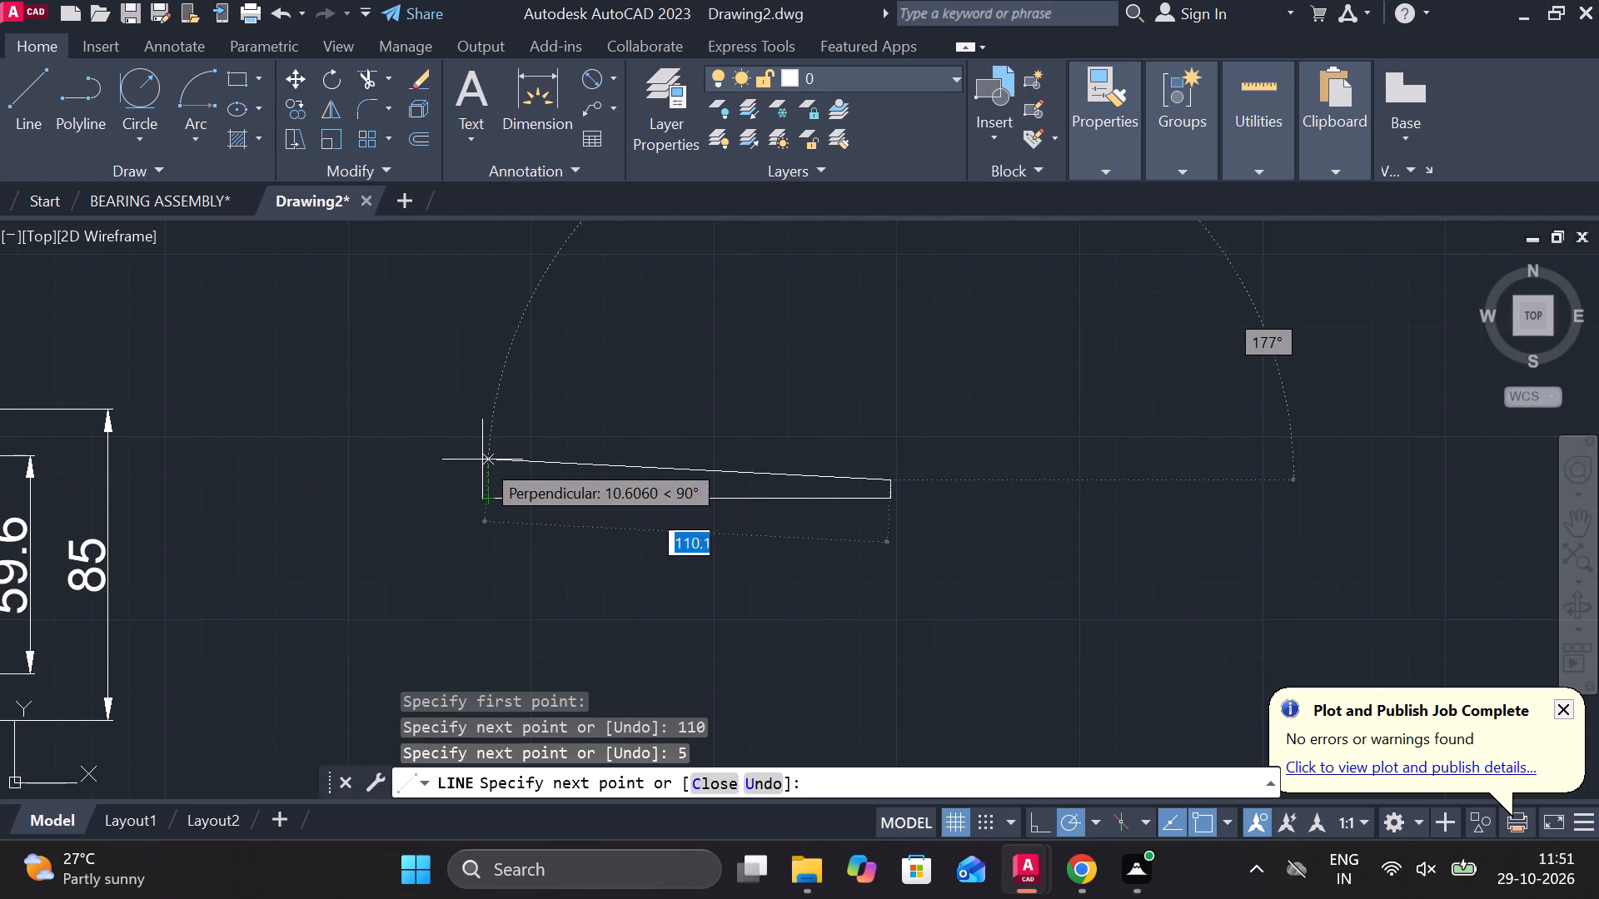
pyautogui.write('110')
pyautogui.press('Return')
pyautogui.click(491, 484)
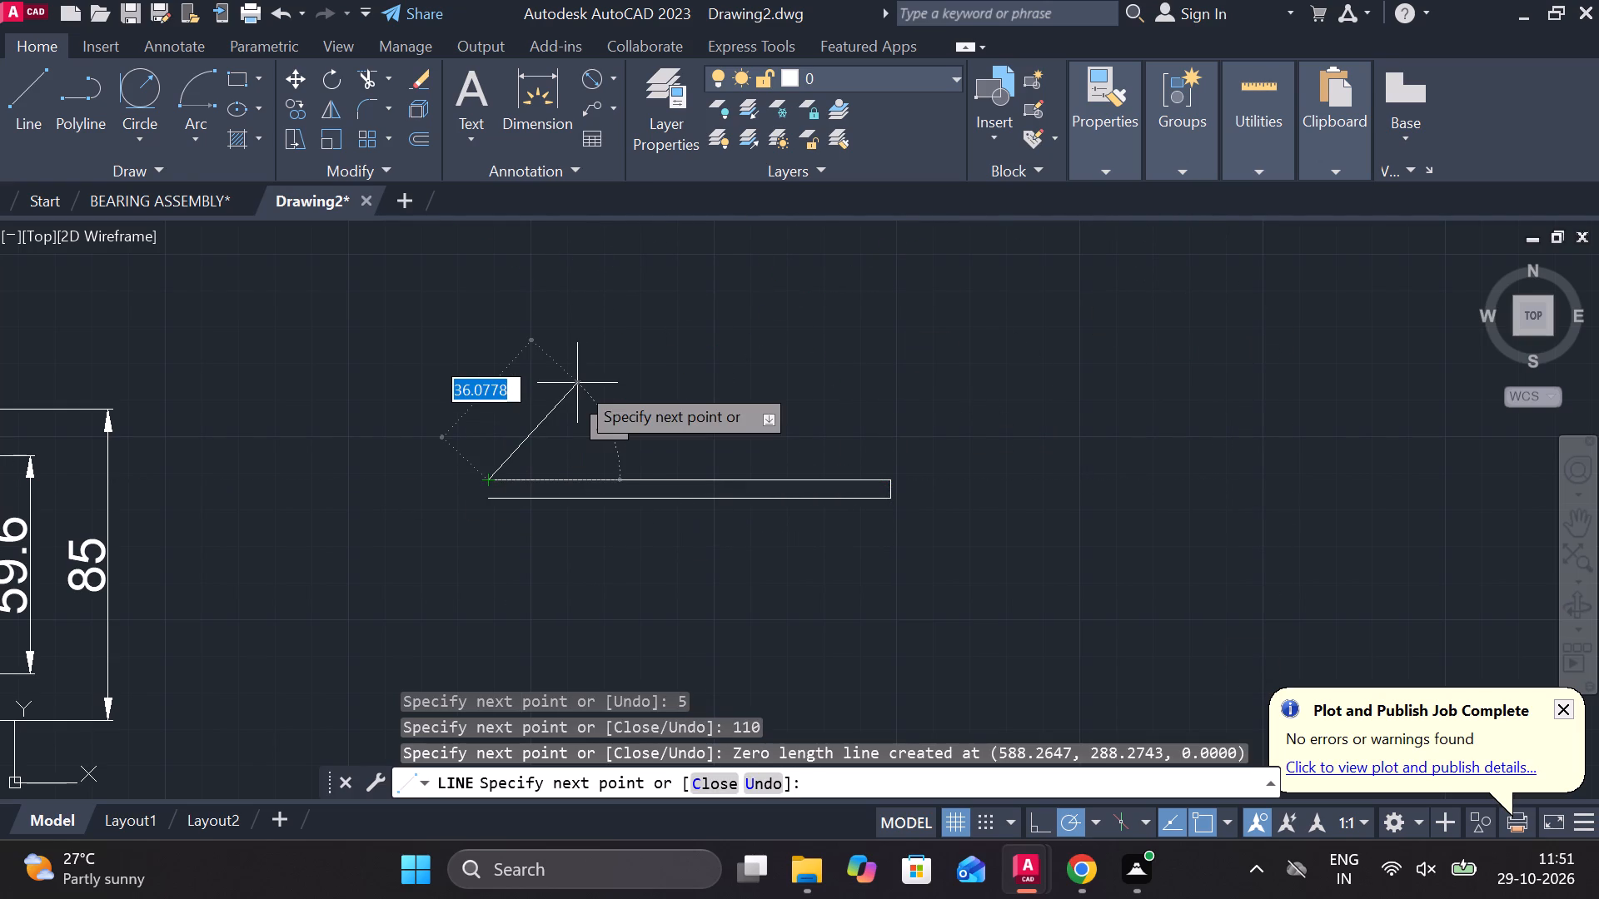
pyautogui.hotkey('ctrl', 'z')
pyautogui.click(485, 499)
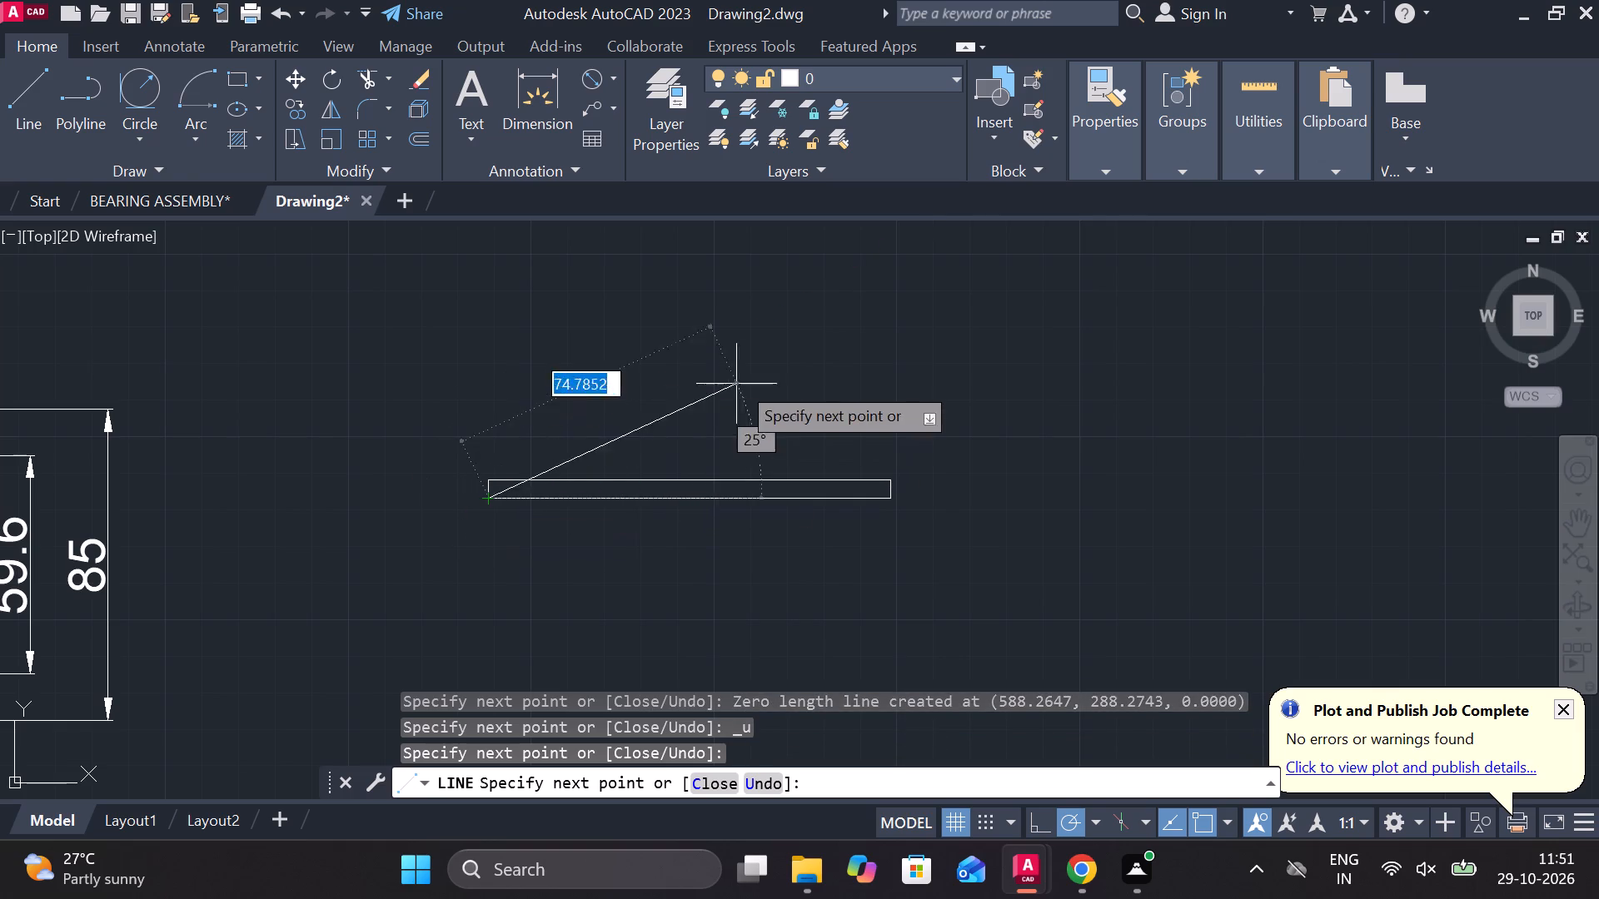
pyautogui.press('Escape')
# From the midpoint of the plate's lower edge, draw a line 20 up, 13 to the left and 5 down.
pyautogui.press('l')
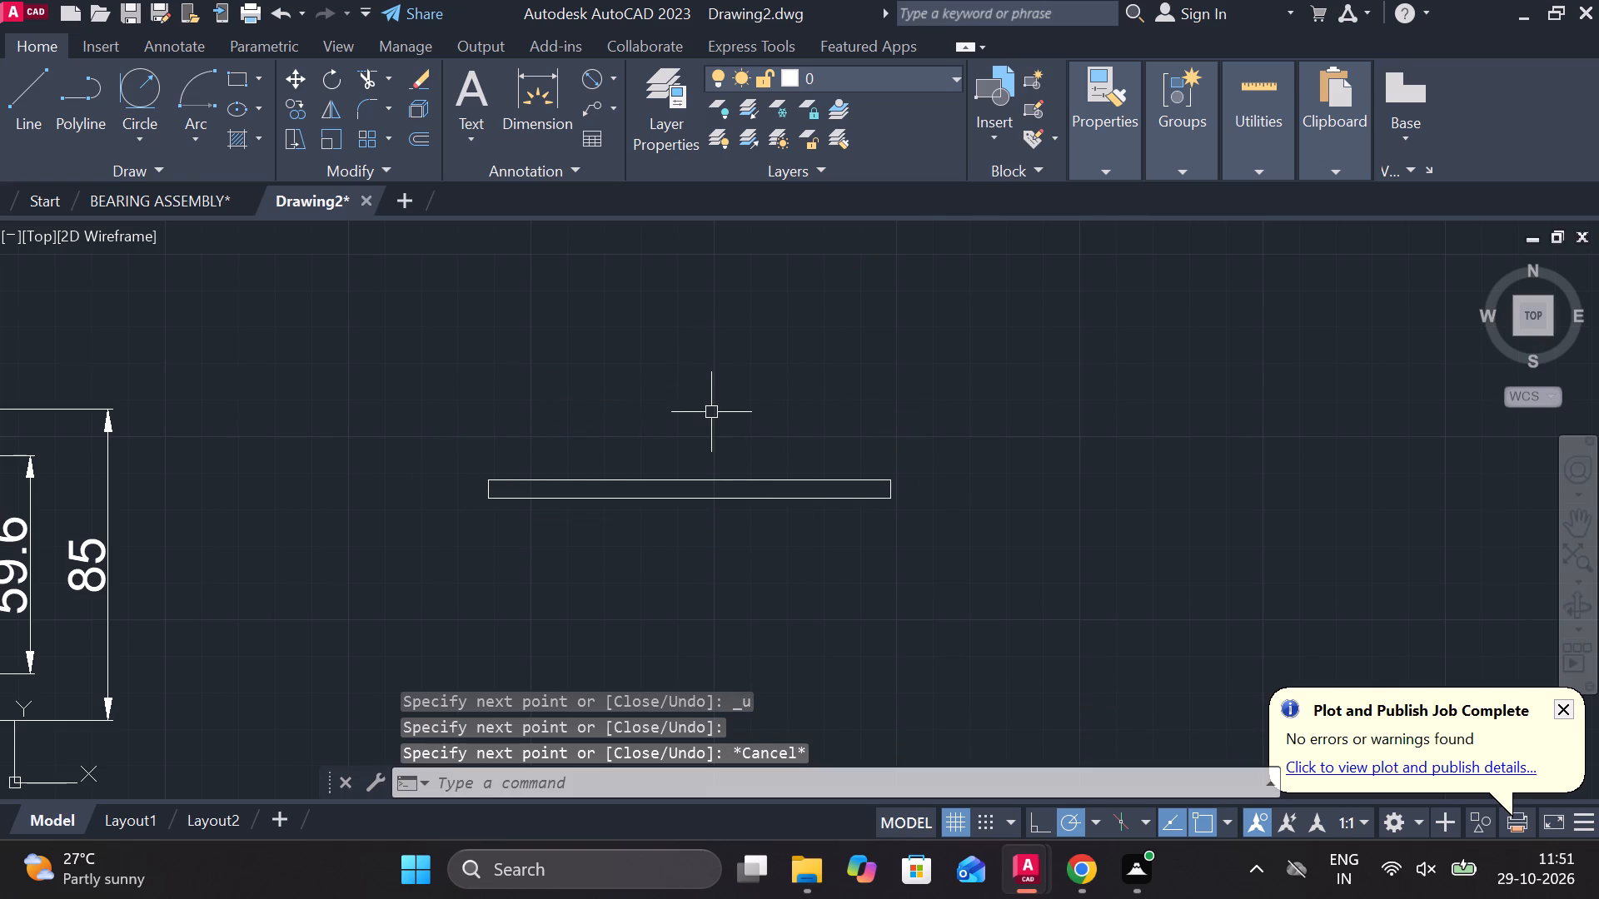
pyautogui.press('Return')
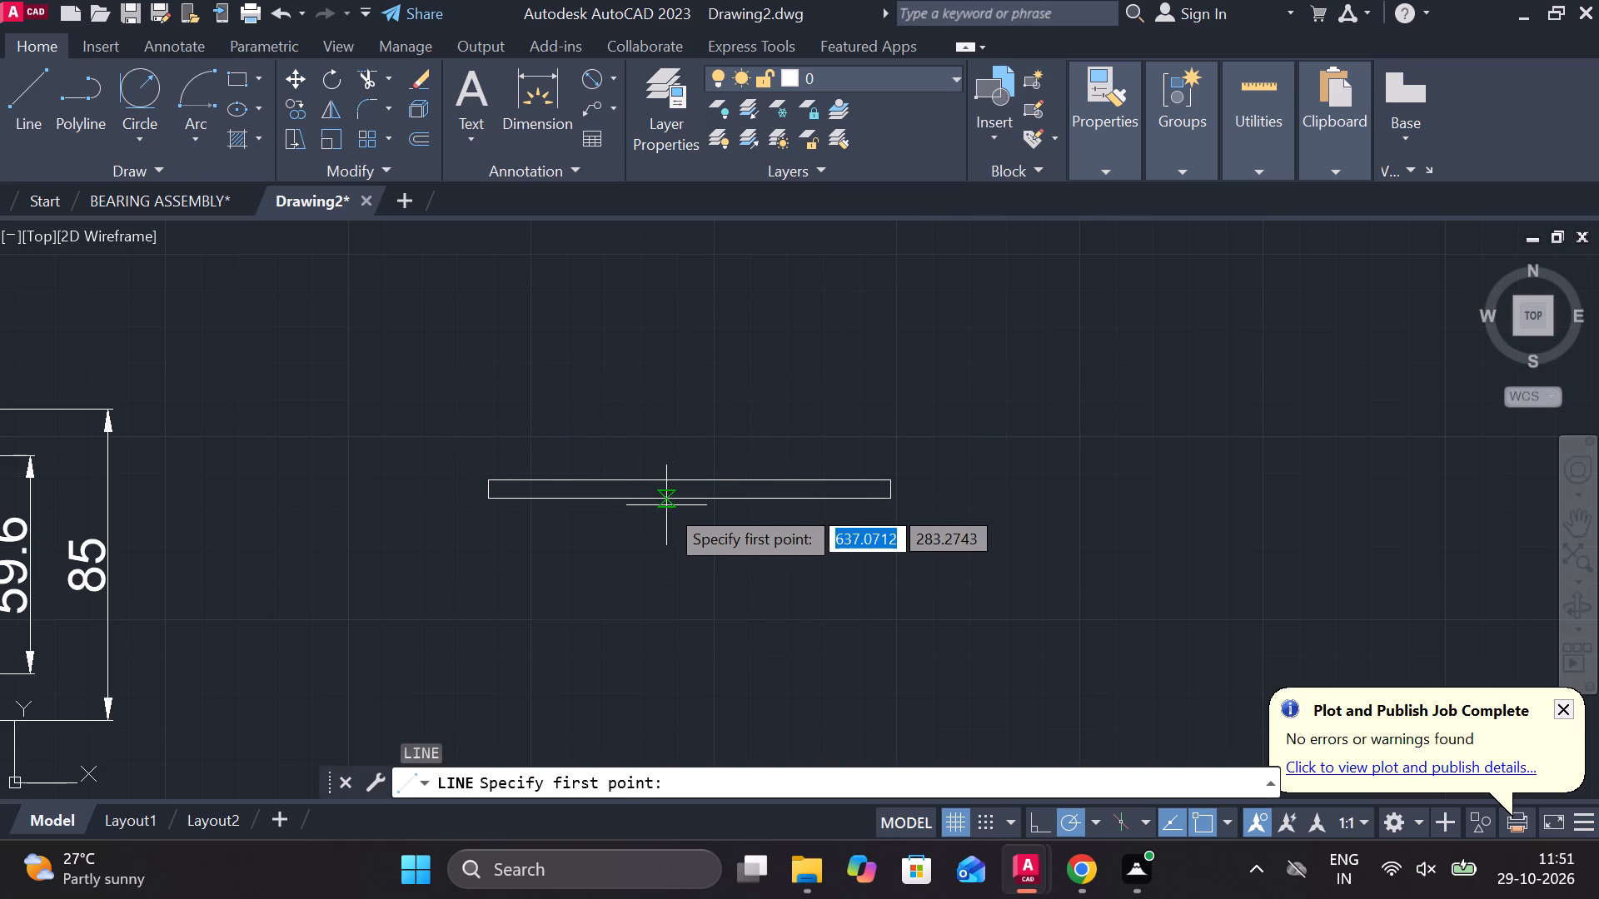
pyautogui.click(685, 499)
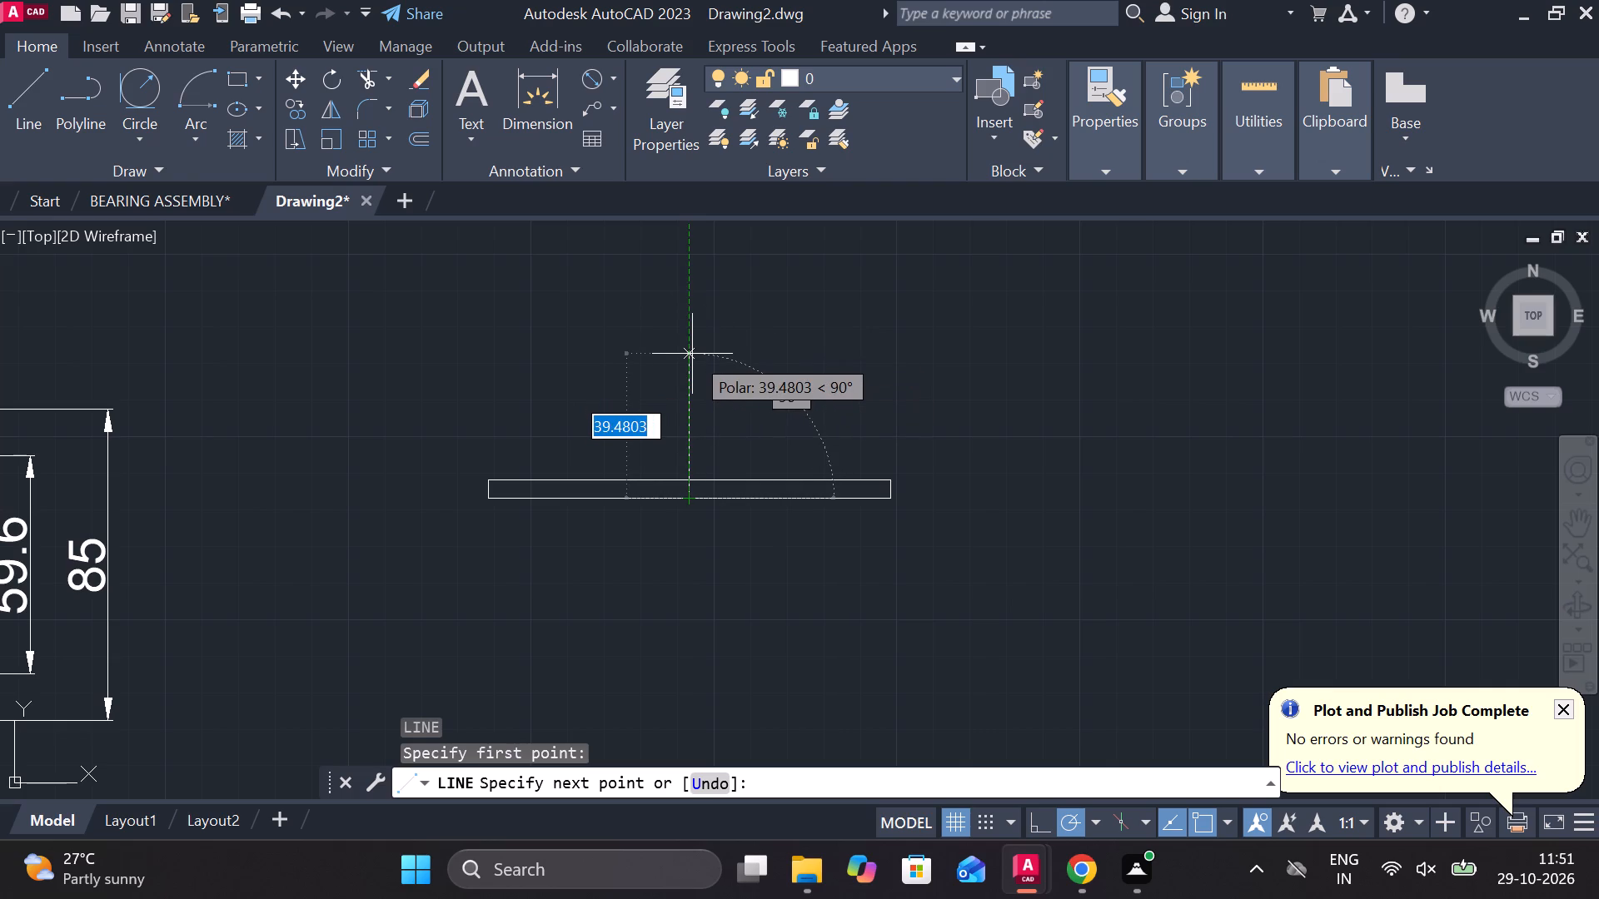
pyautogui.write('20')
pyautogui.press('Return')
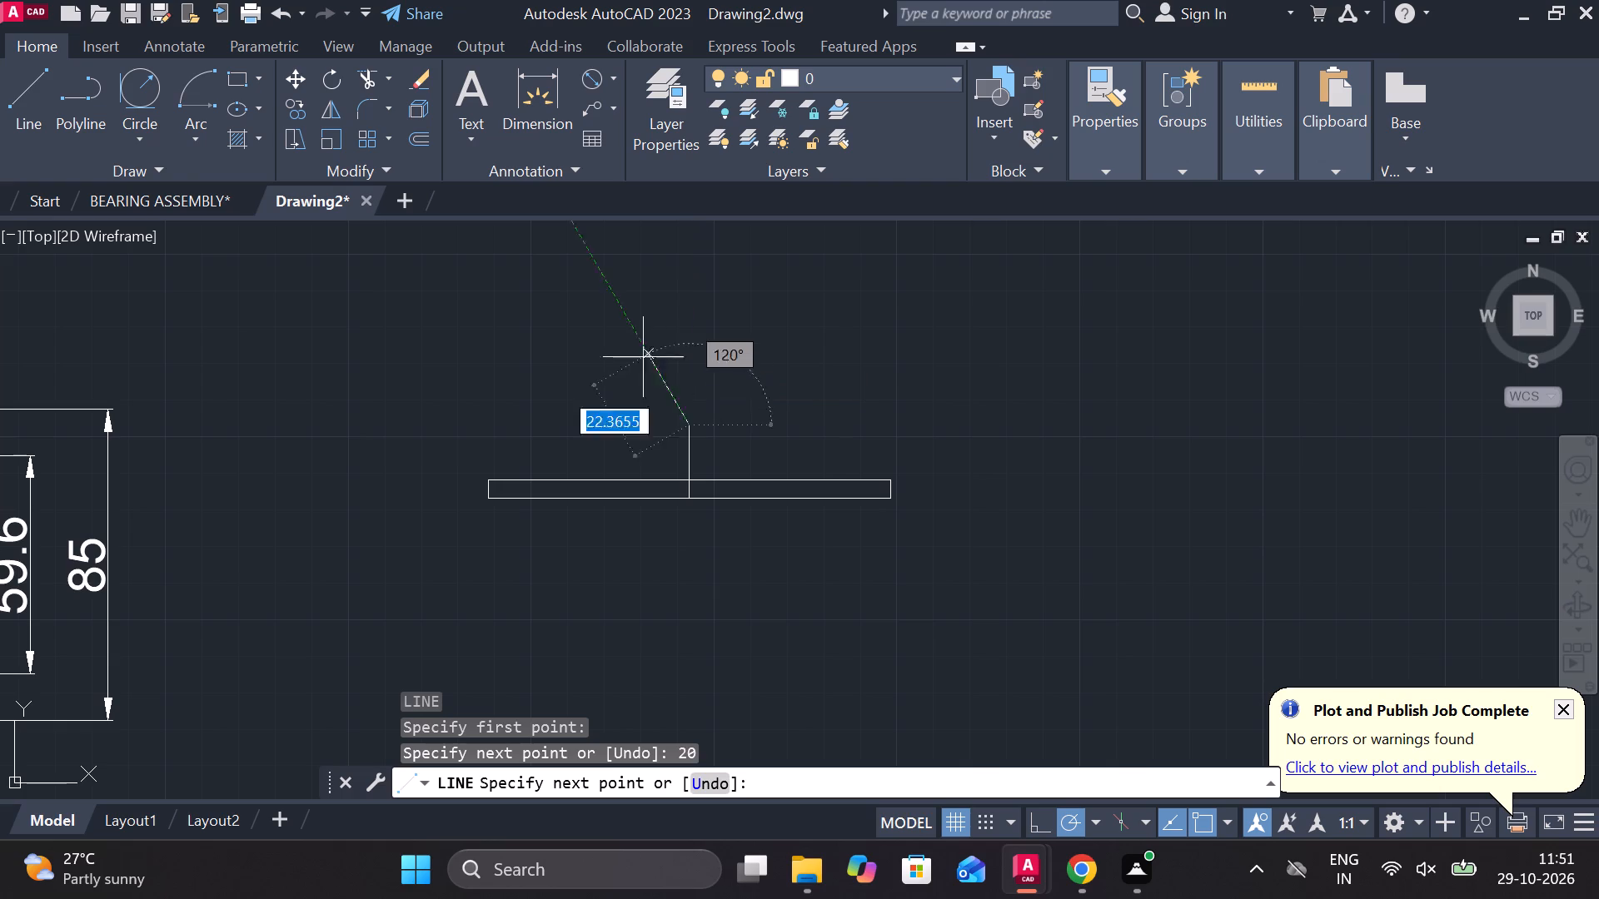
pyautogui.write('13')
pyautogui.press('space')
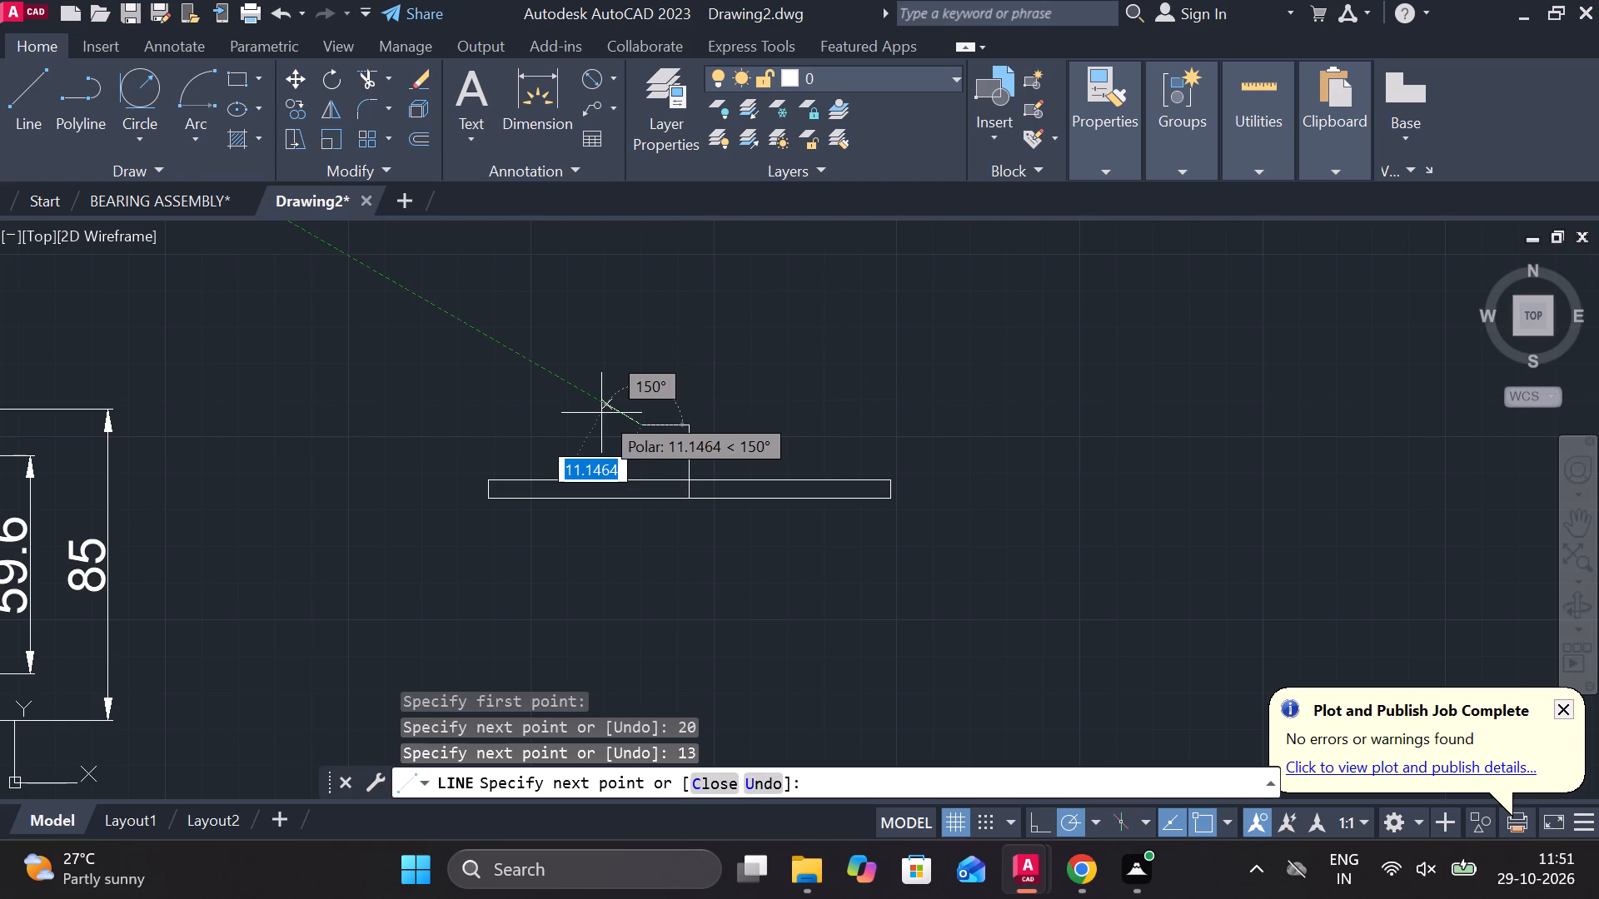
pyautogui.scroll(1, 601, 413)
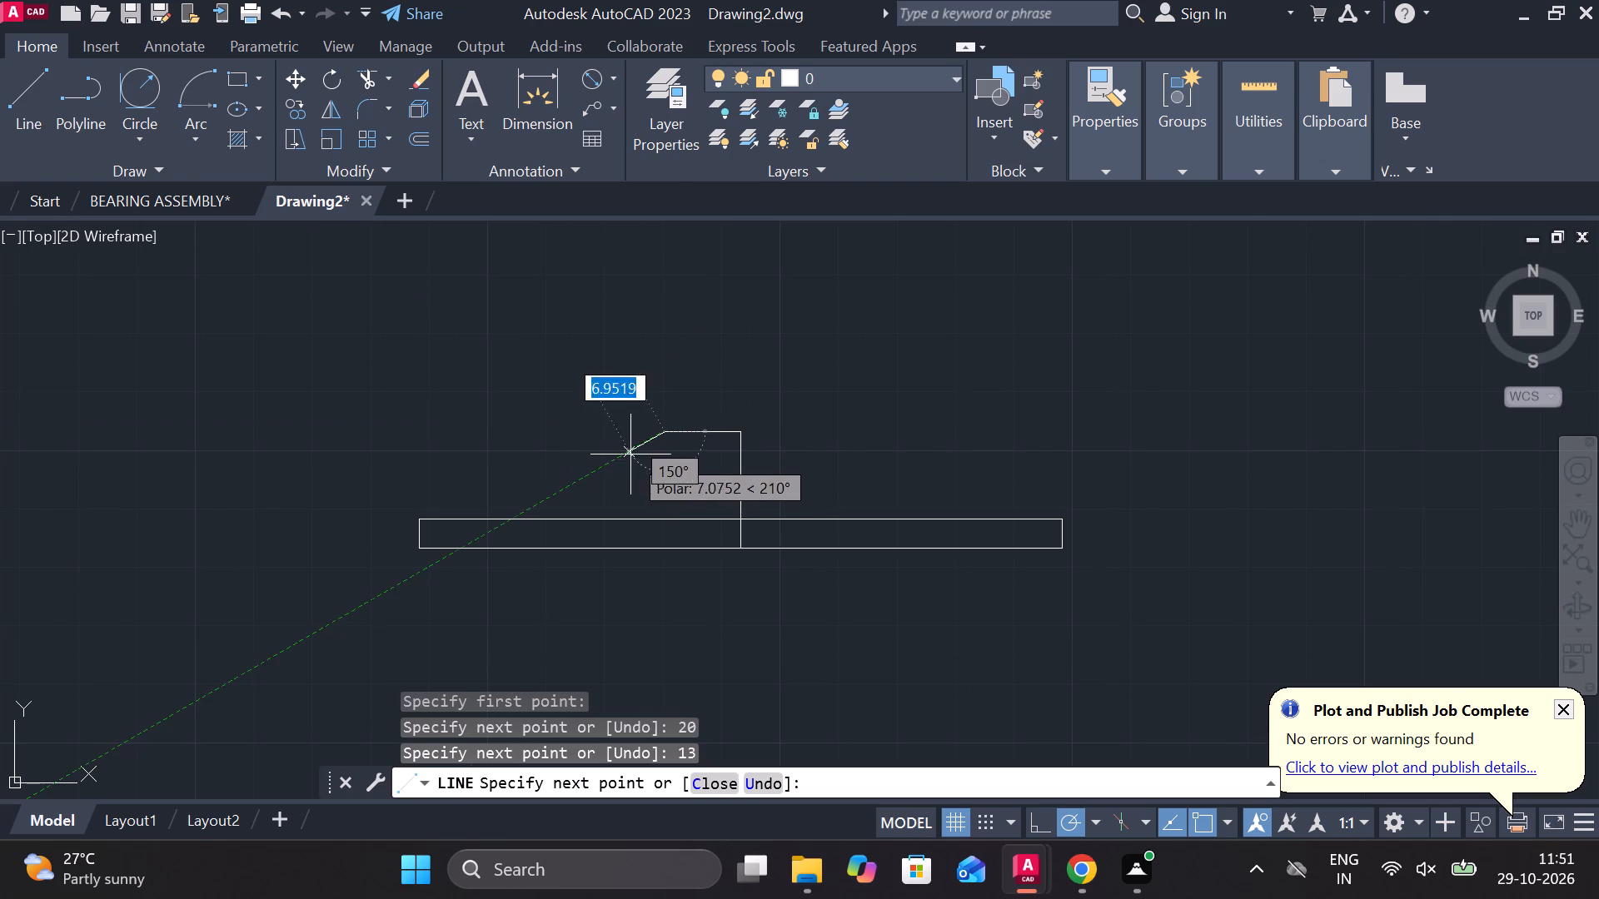
pyautogui.press('5')
pyautogui.press('space')
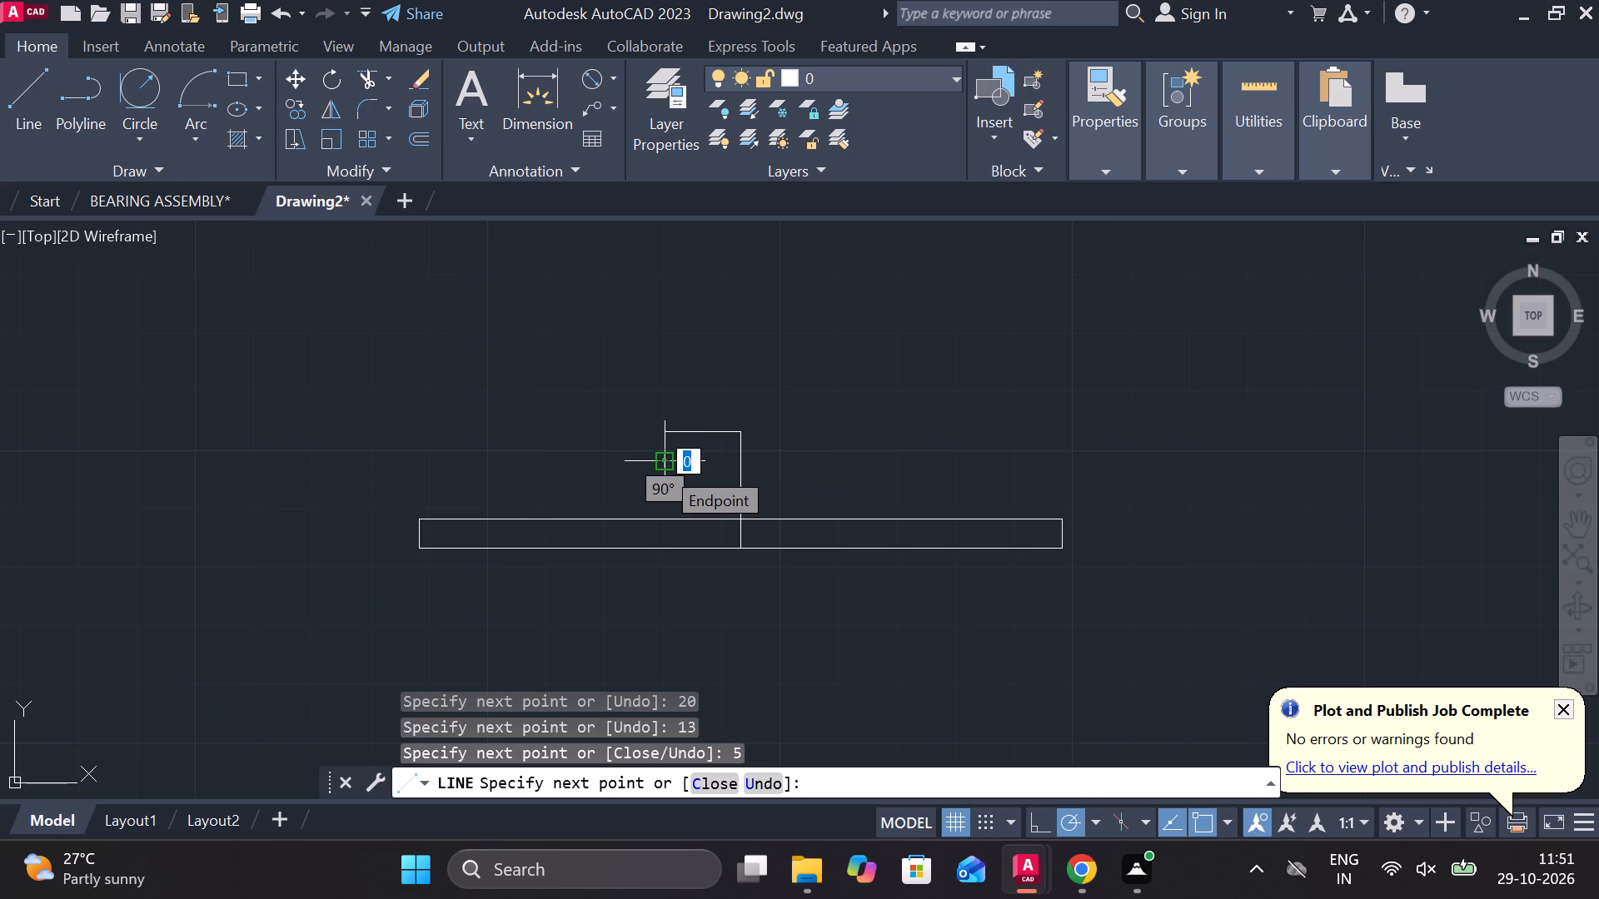
pyautogui.press('Escape')
# From the top of the 20-unit vertical line, draw a line 13 to the right and 5 down.
pyautogui.press('space')
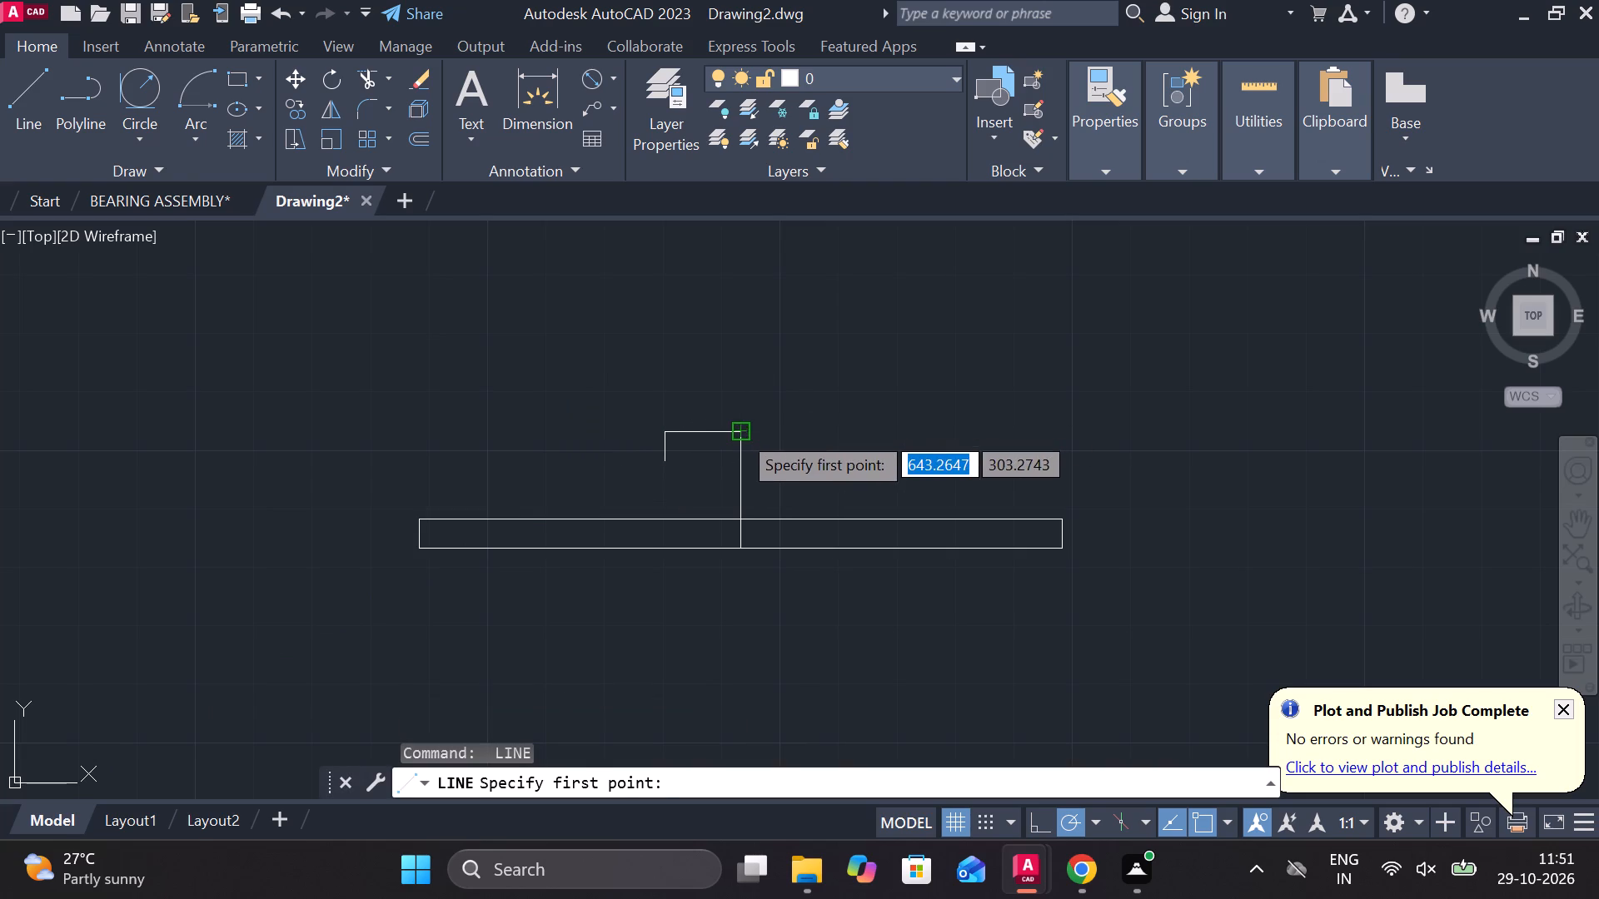
pyautogui.click(739, 431)
pyautogui.write('13')
pyautogui.press('space')
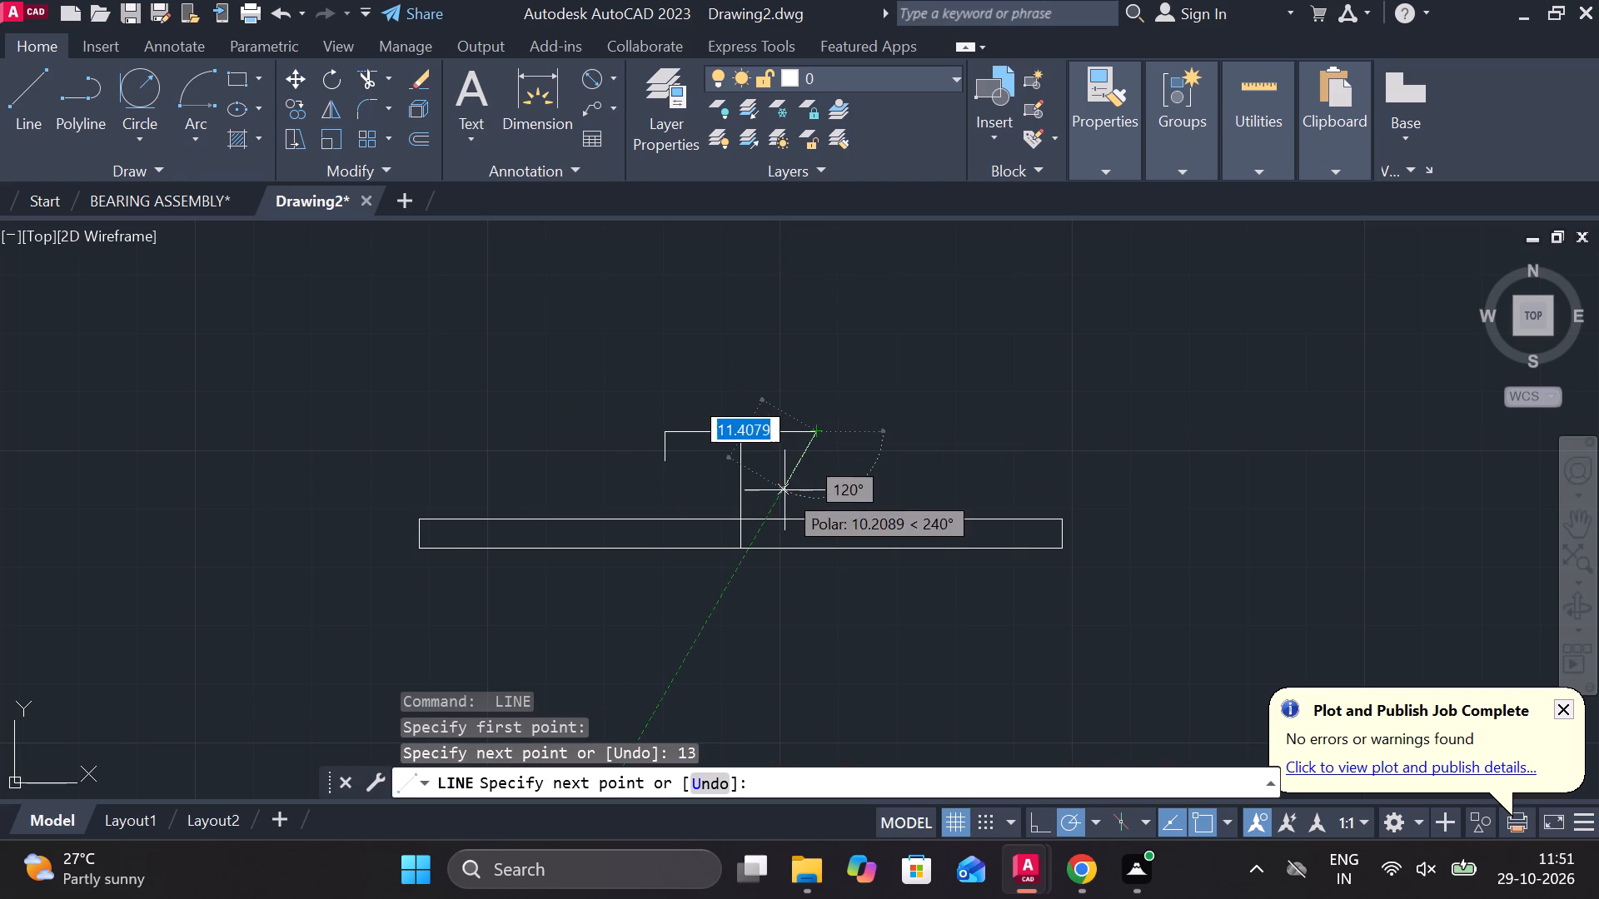
pyautogui.write('5')
pyautogui.press('space')
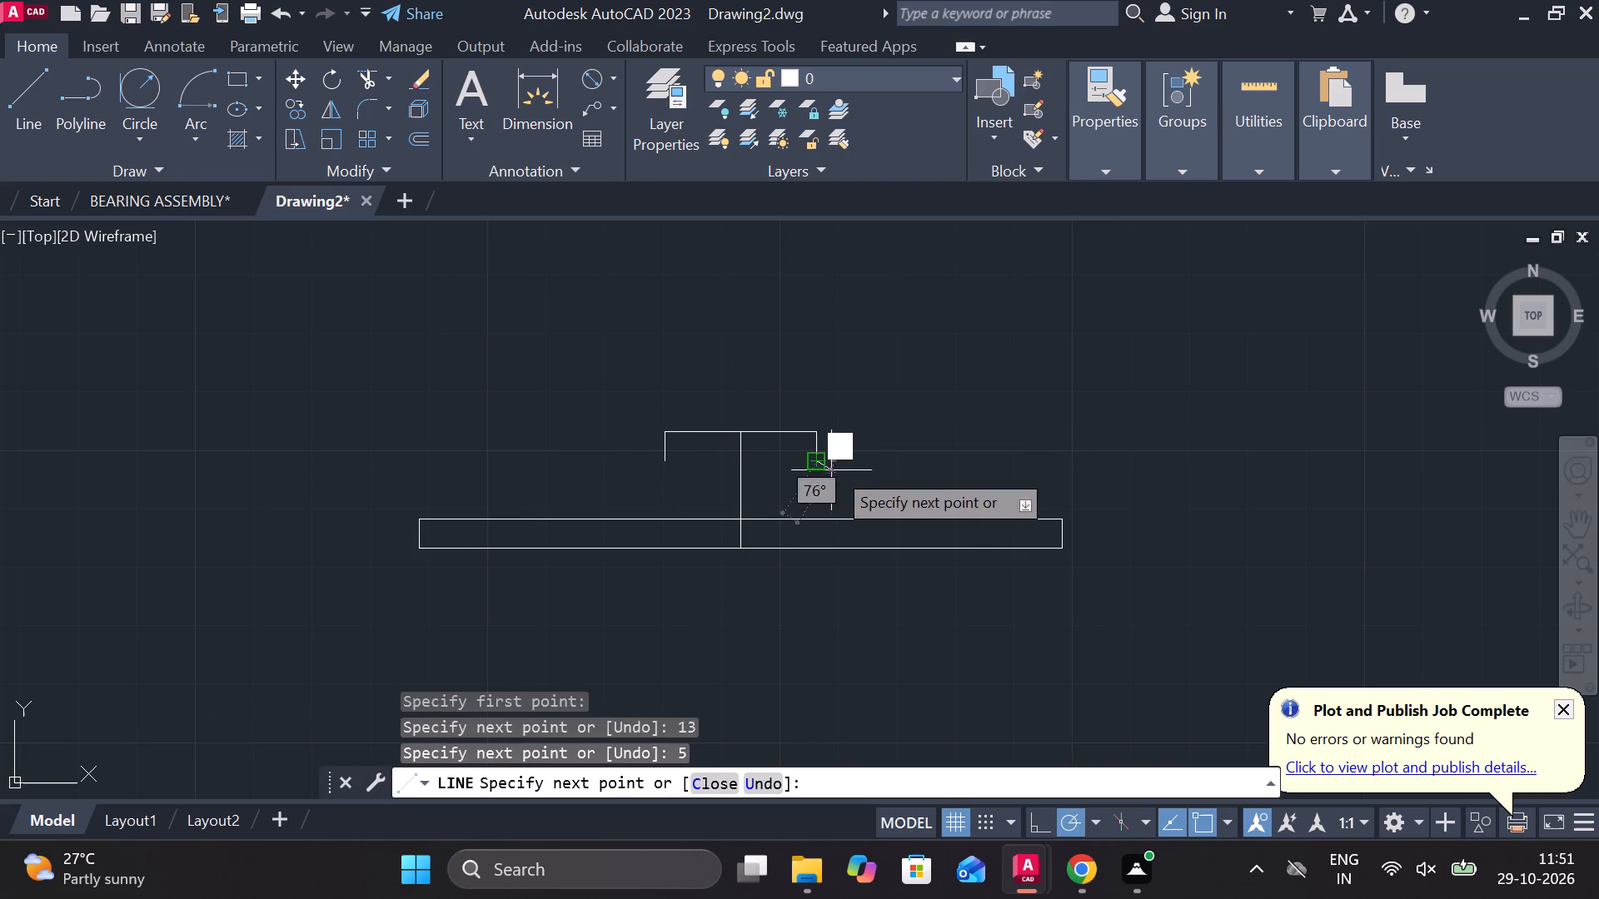
pyautogui.press('Escape')
# Draw a short vertical line across the plate's thickness at its middle, between the upper and lower edges.
pyautogui.moveTo(623, 434); pyautogui.dragTo(600, 360, button='middle')
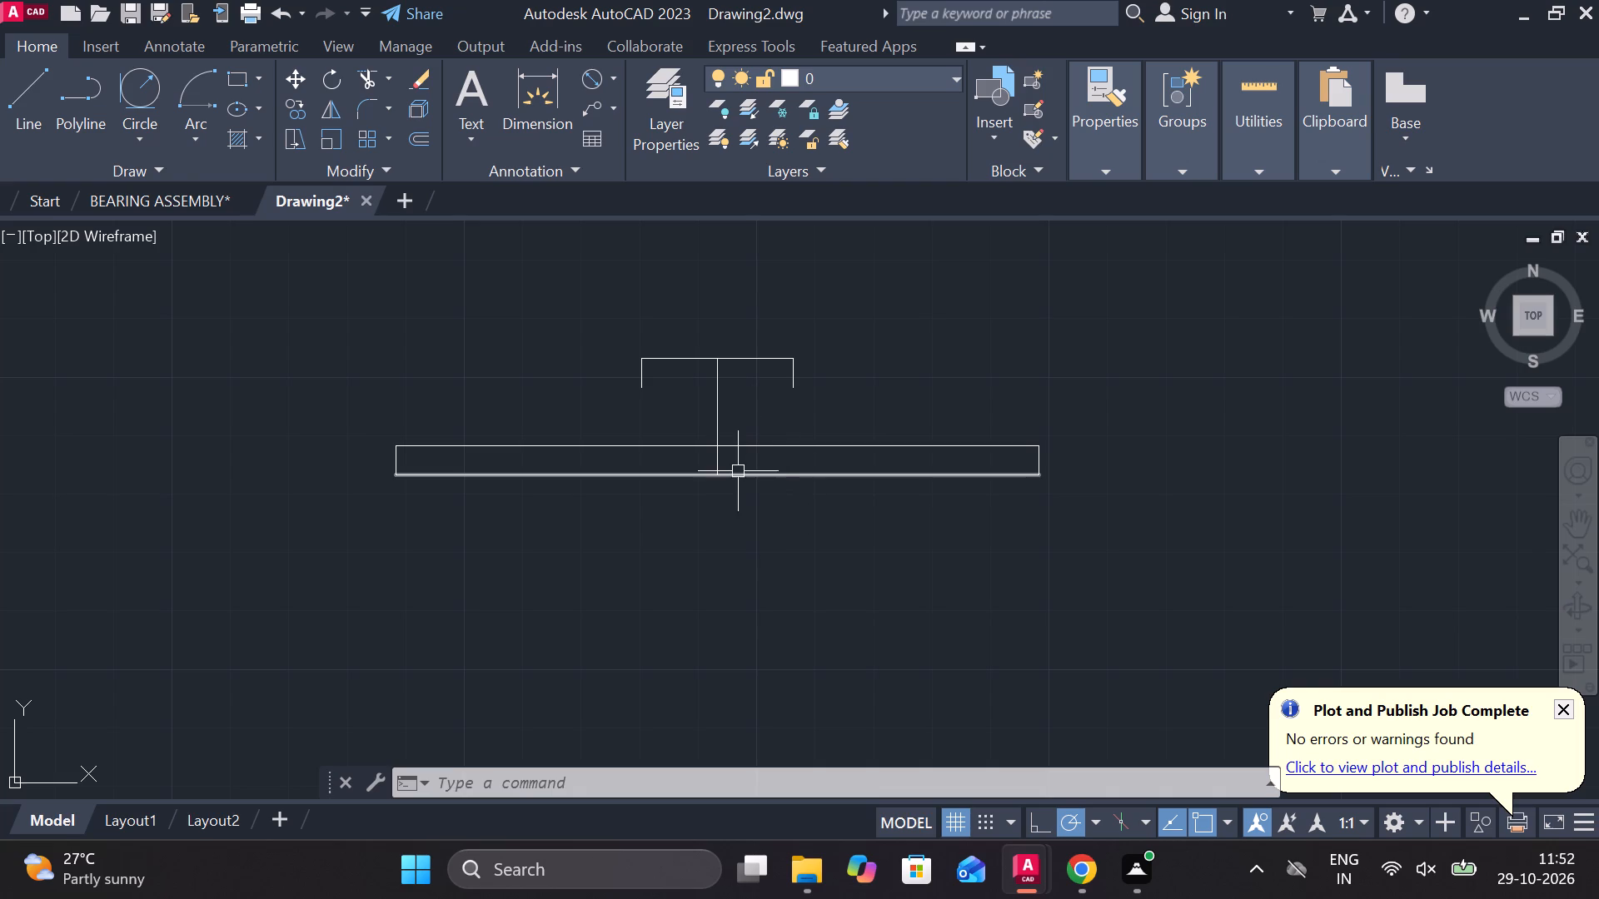
pyautogui.press('l')
pyautogui.press('Return')
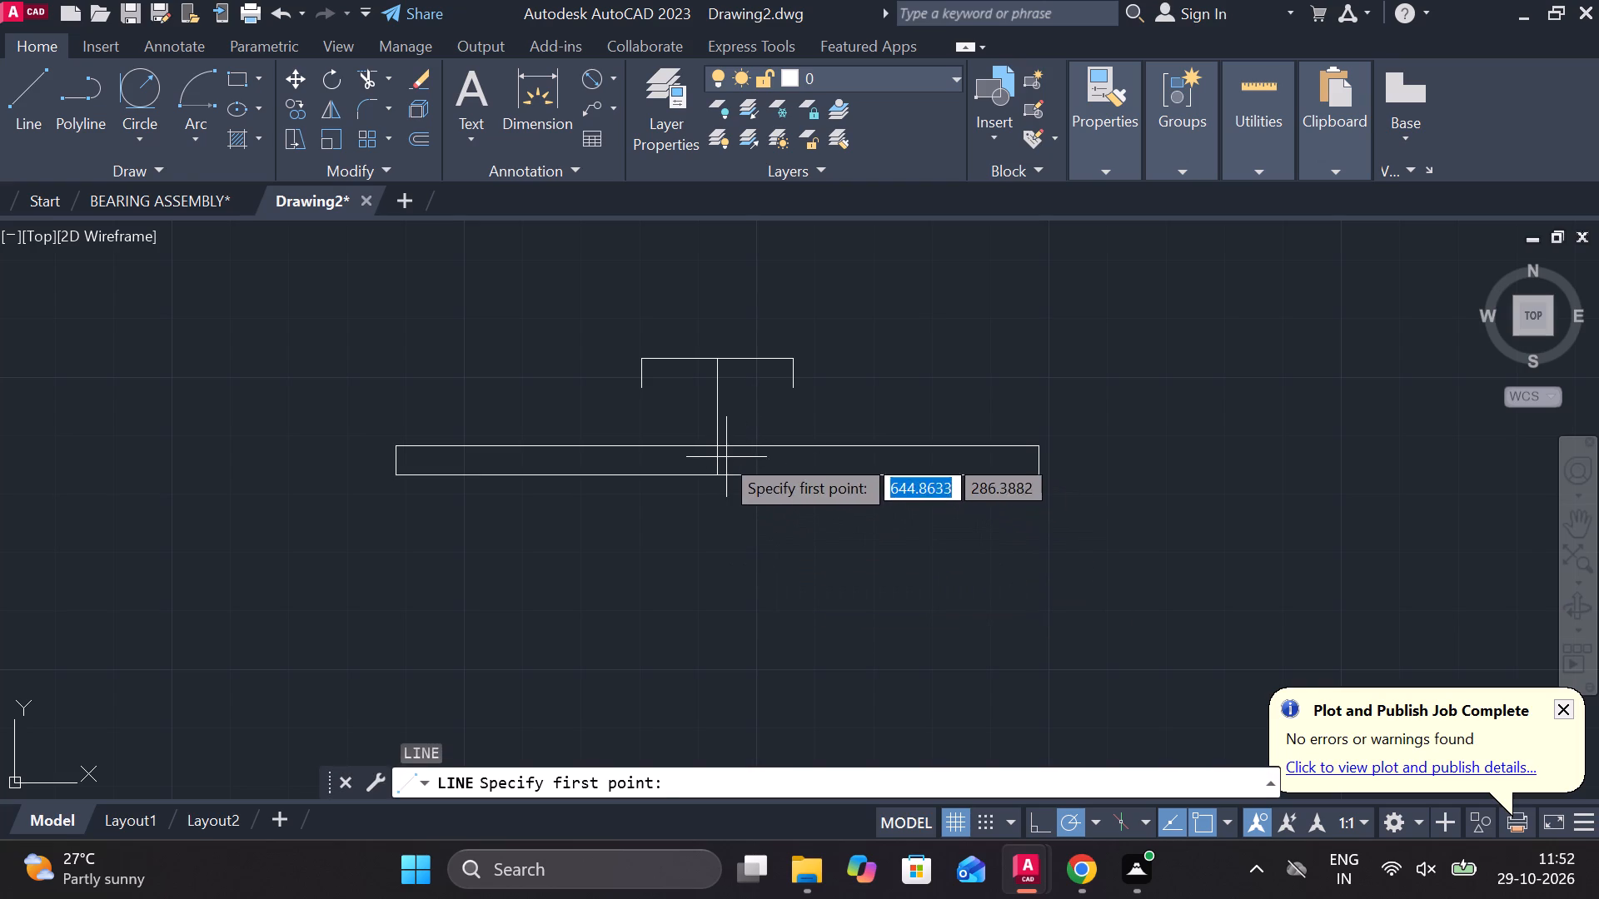
pyautogui.click(716, 453)
pyautogui.click(719, 470)
pyautogui.press('Escape')
# Offset the short middle line across the plate by 32 to both sides.
pyautogui.click(717, 457)
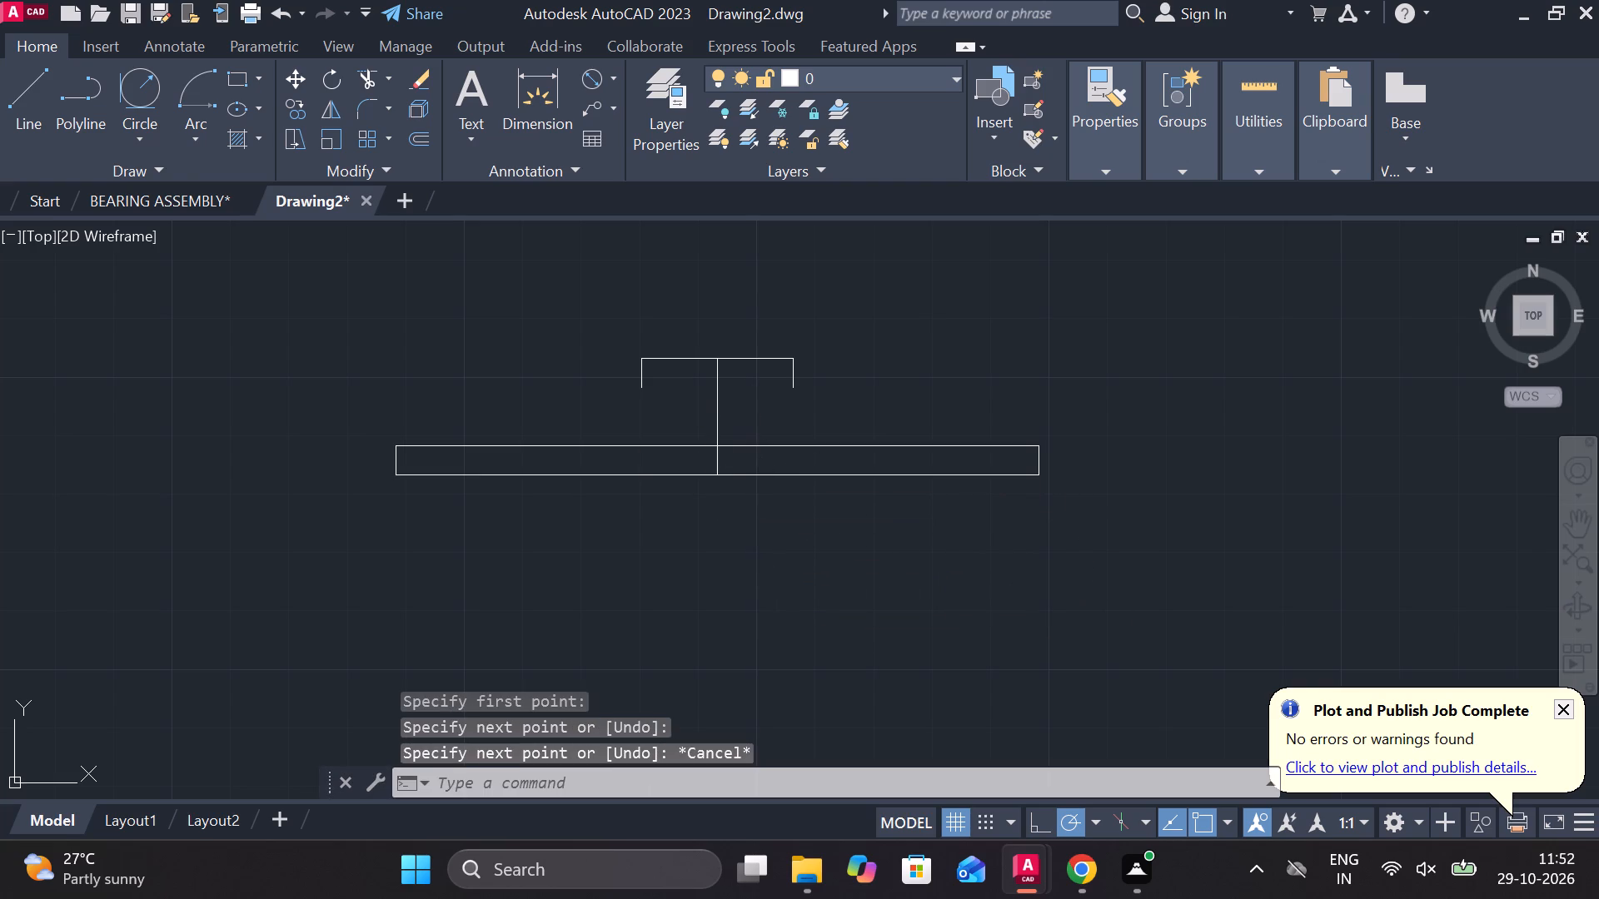
pyautogui.press('o')
pyautogui.press('Return')
pyautogui.press('Return')
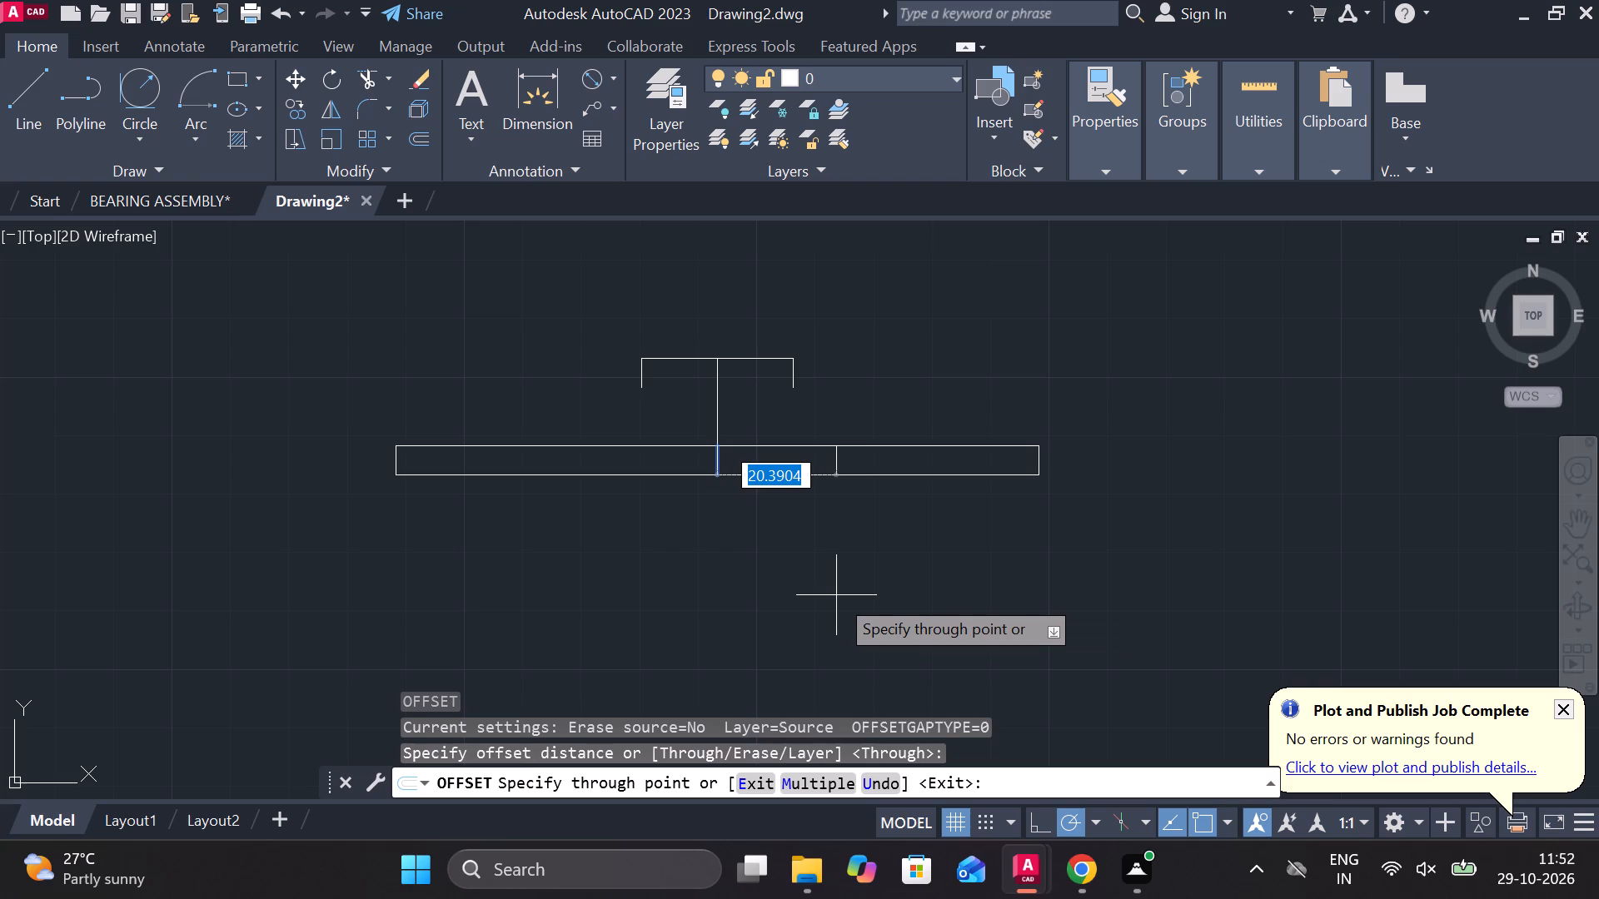
pyautogui.write('32')
pyautogui.press('space')
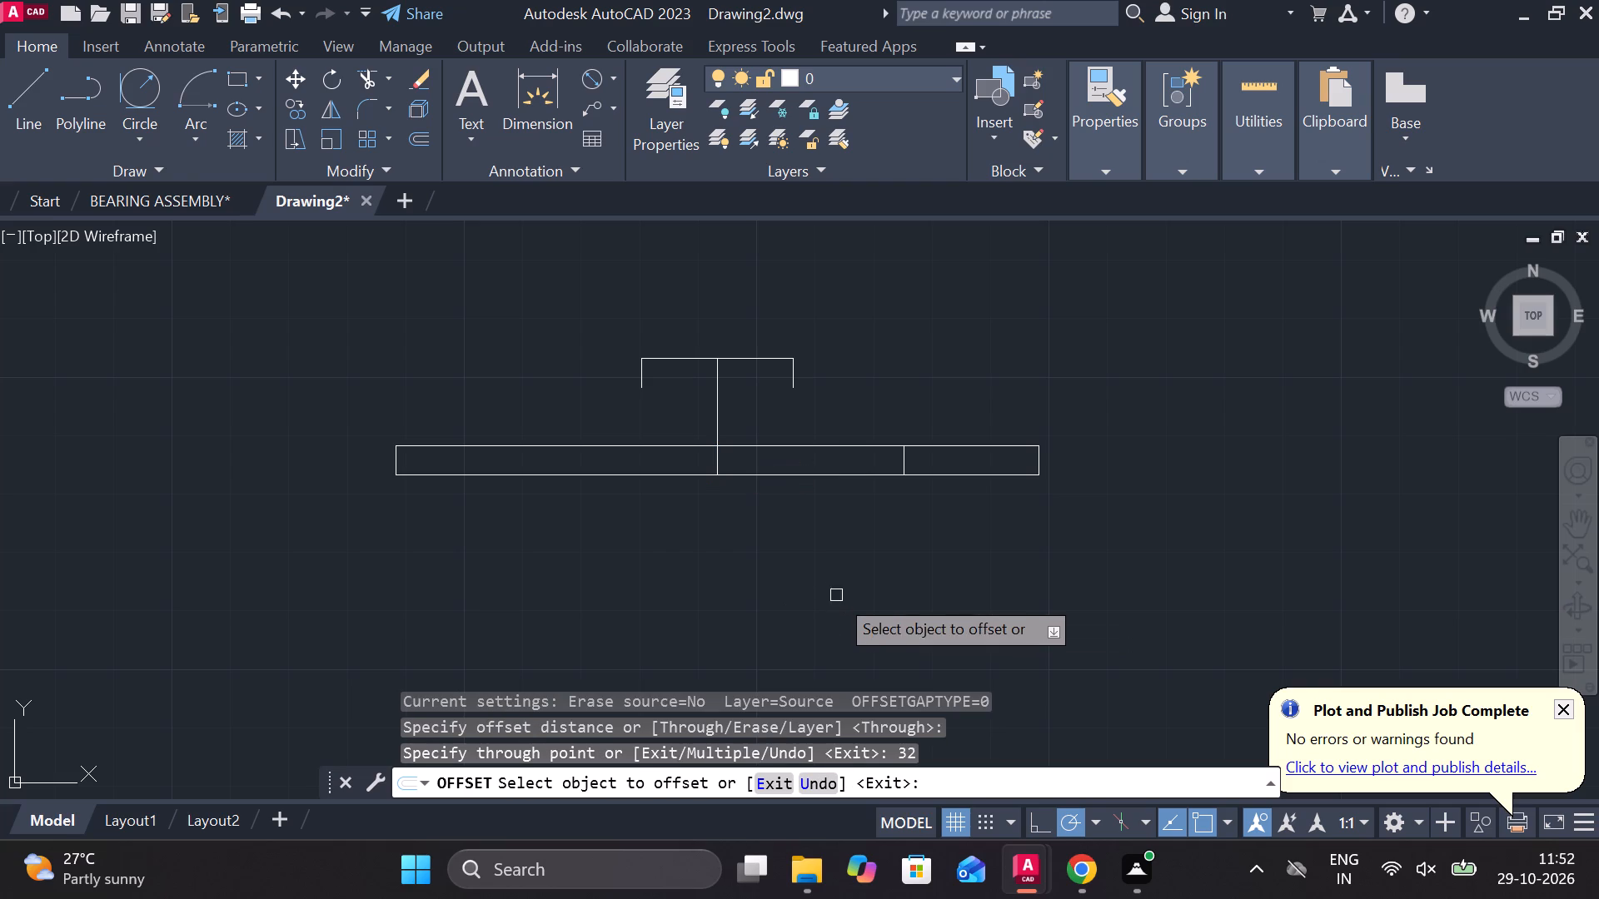
pyautogui.click(723, 464)
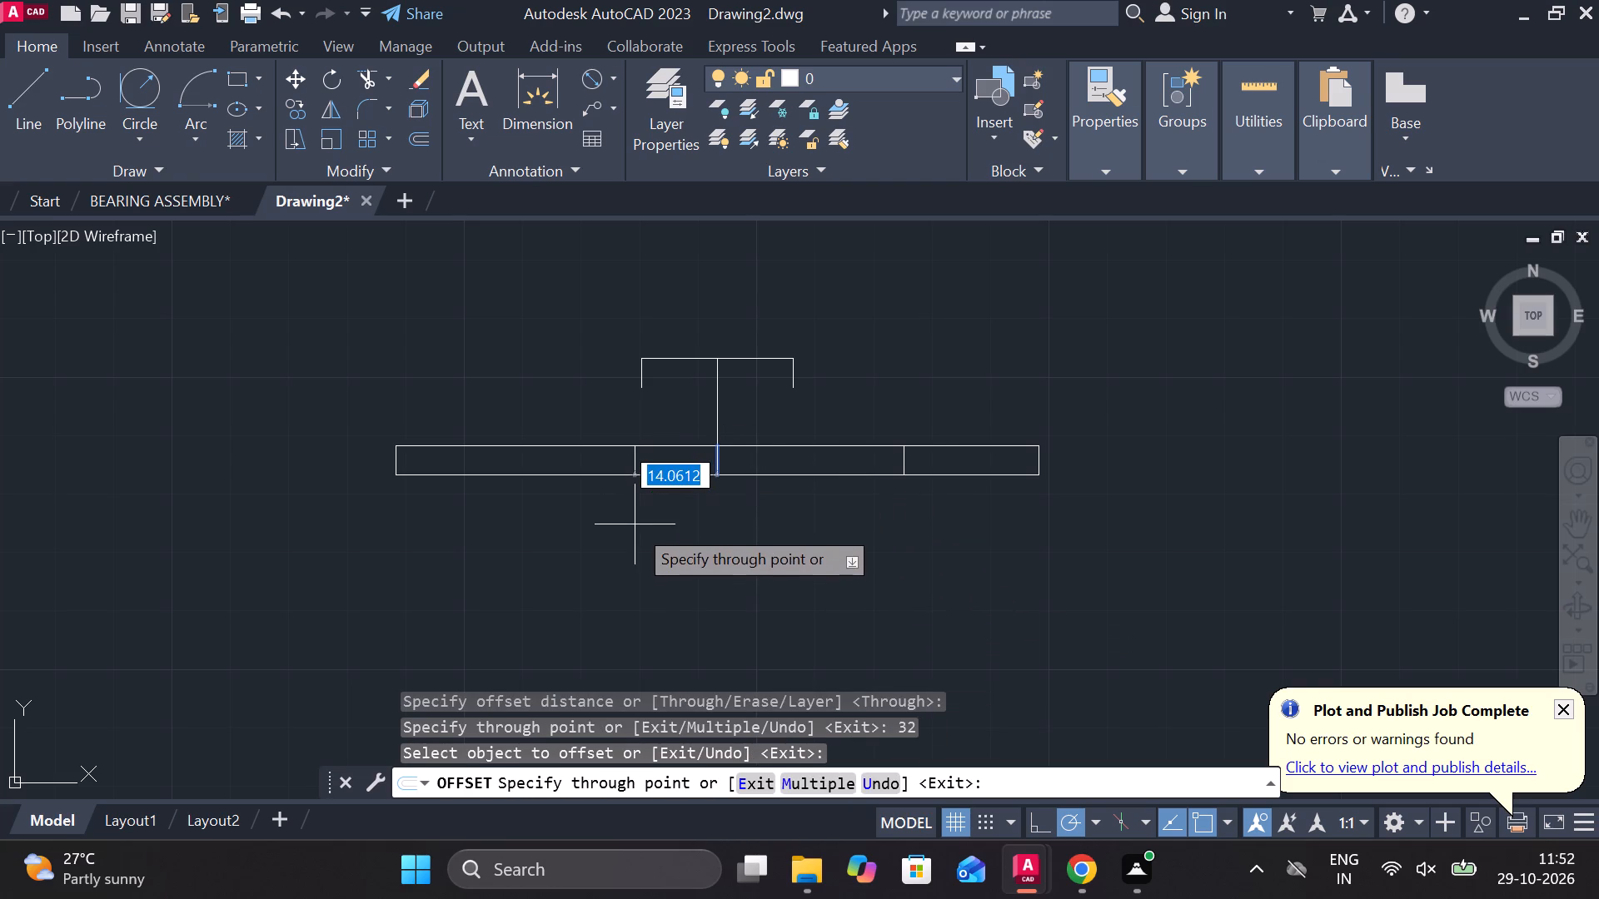
pyautogui.write('32')
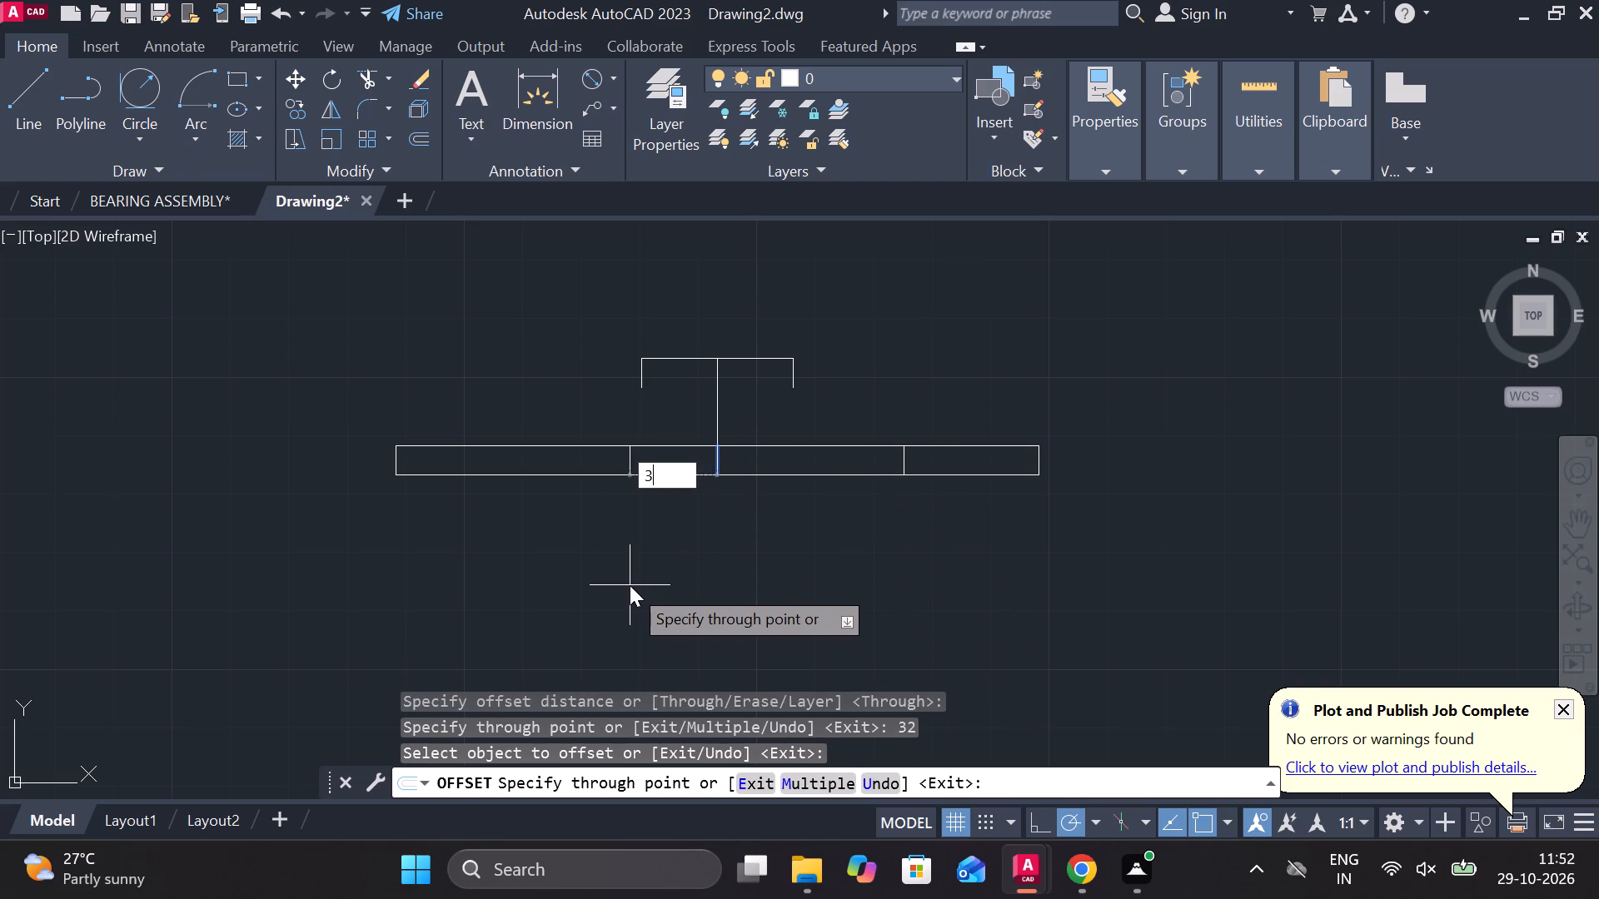
pyautogui.press('space')
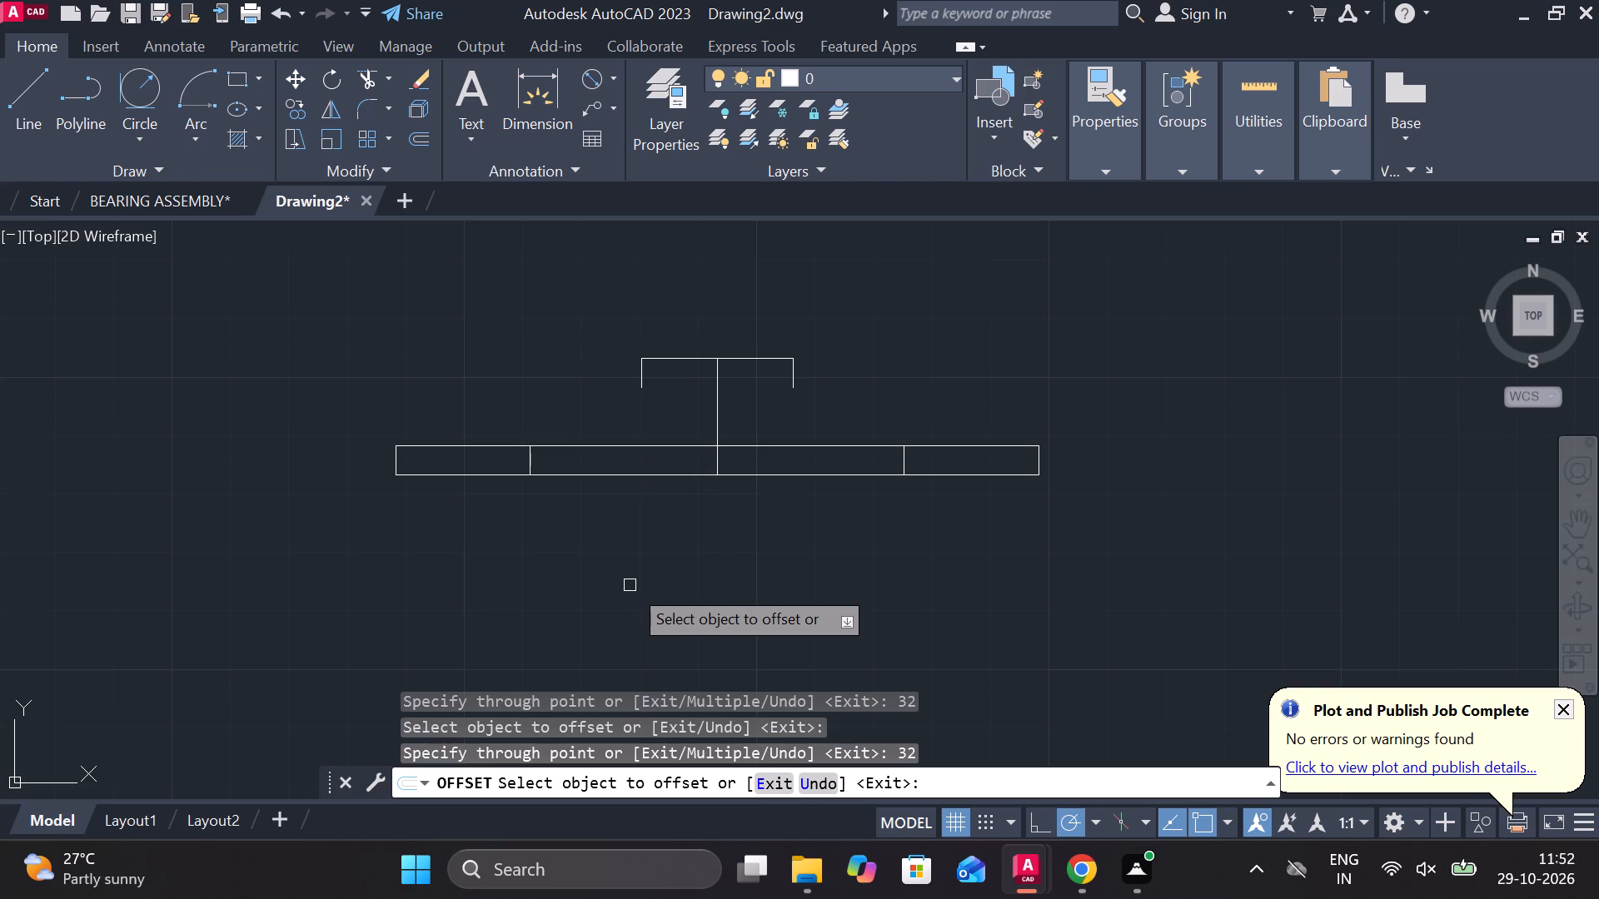
# Offset the short middle line across the plate by 18 to both sides.
pyautogui.click(712, 463)
pyautogui.write('18')
pyautogui.press('space')
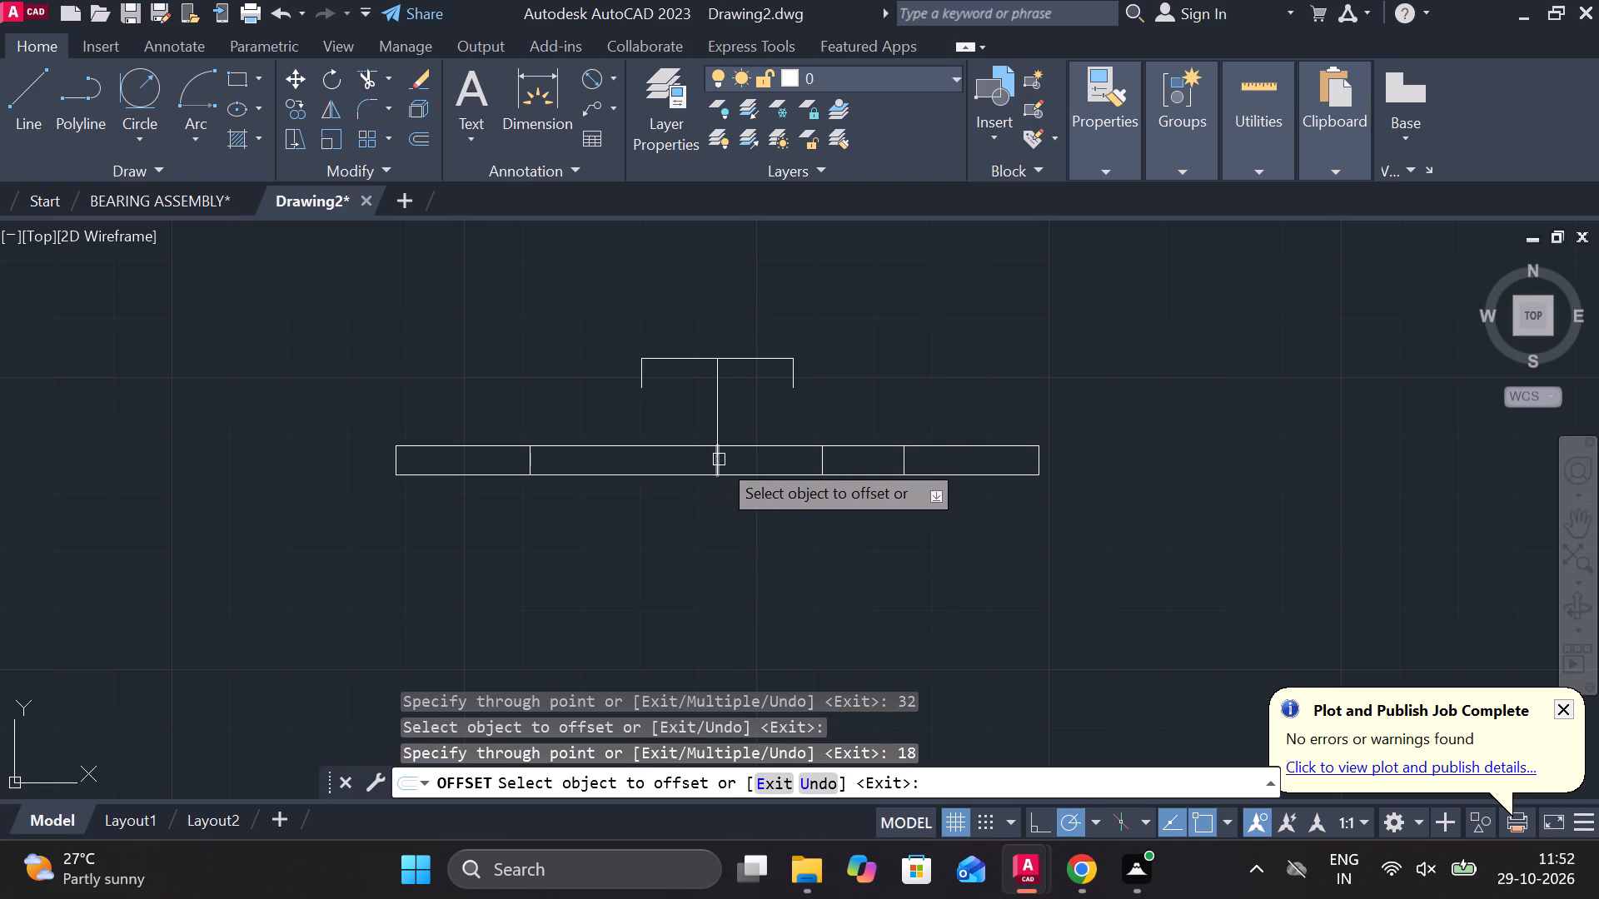
pyautogui.click(719, 459)
pyautogui.write('18')
pyautogui.press('space')
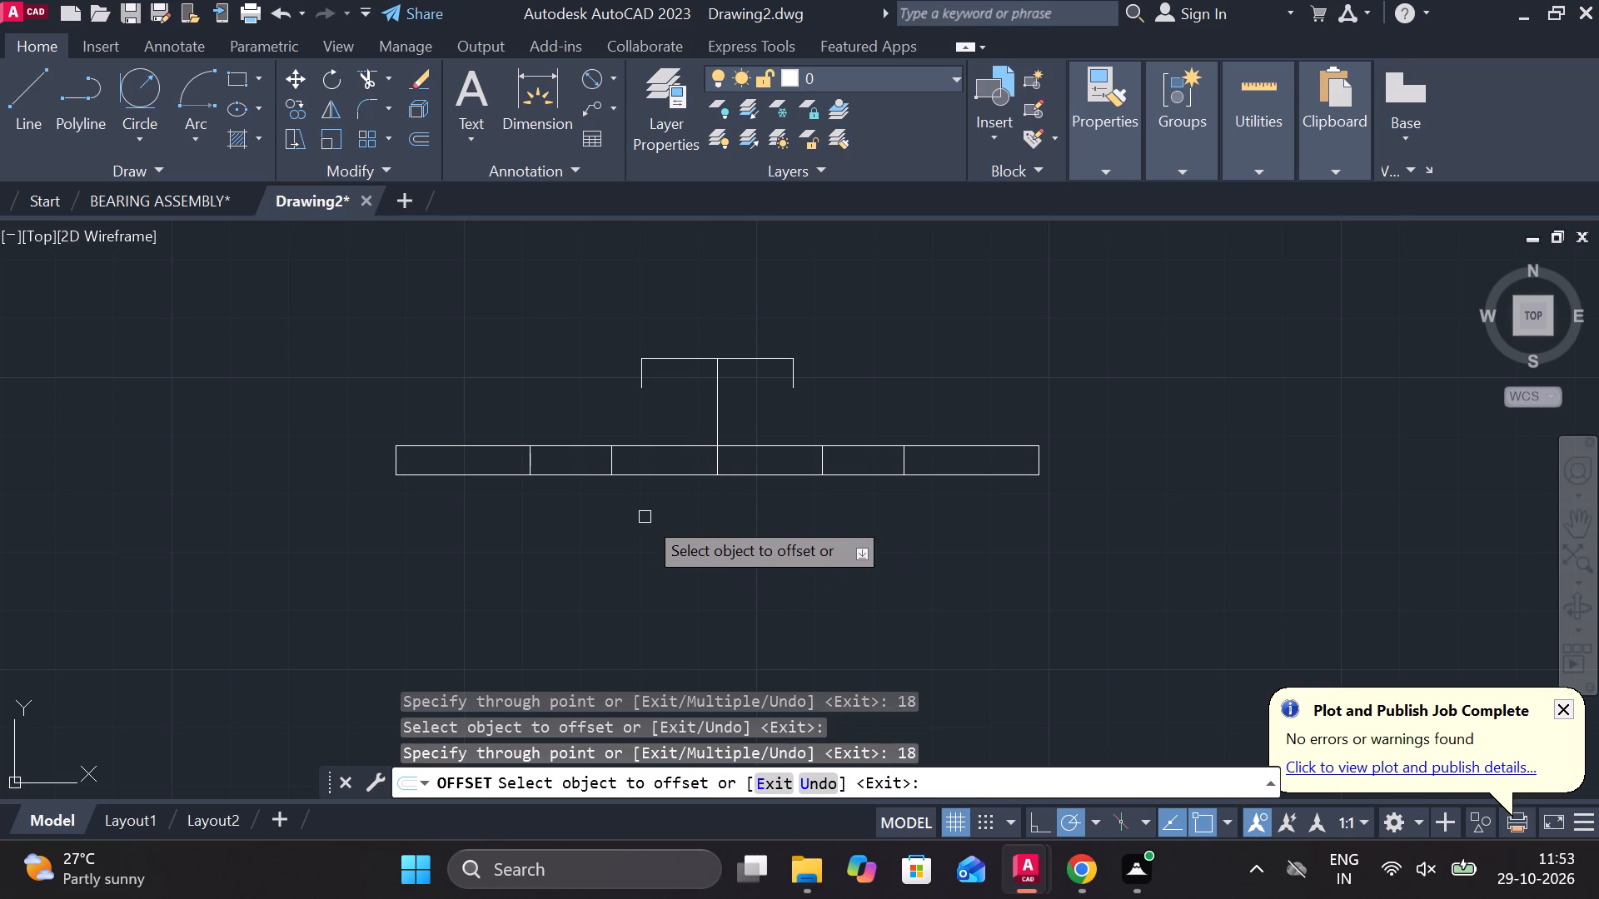
pyautogui.press('Escape')
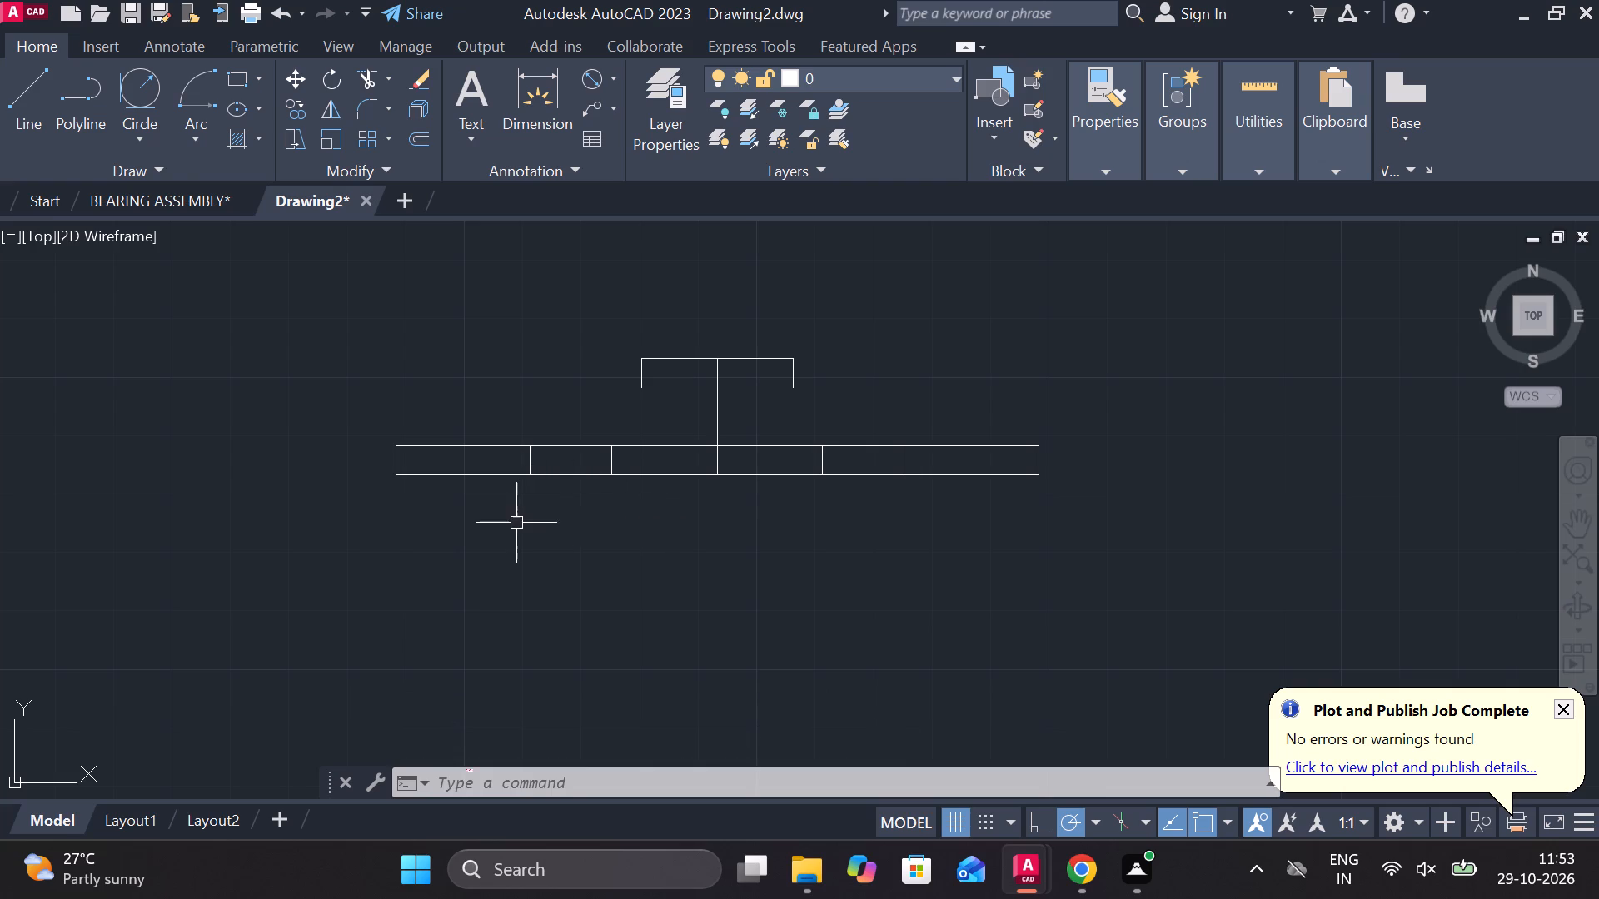
# Draw a vertical line 124 long downward, starting about 34 directly below the plate's lower left corner.
pyautogui.moveTo(515, 528); pyautogui.dragTo(558, 570, button='middle')
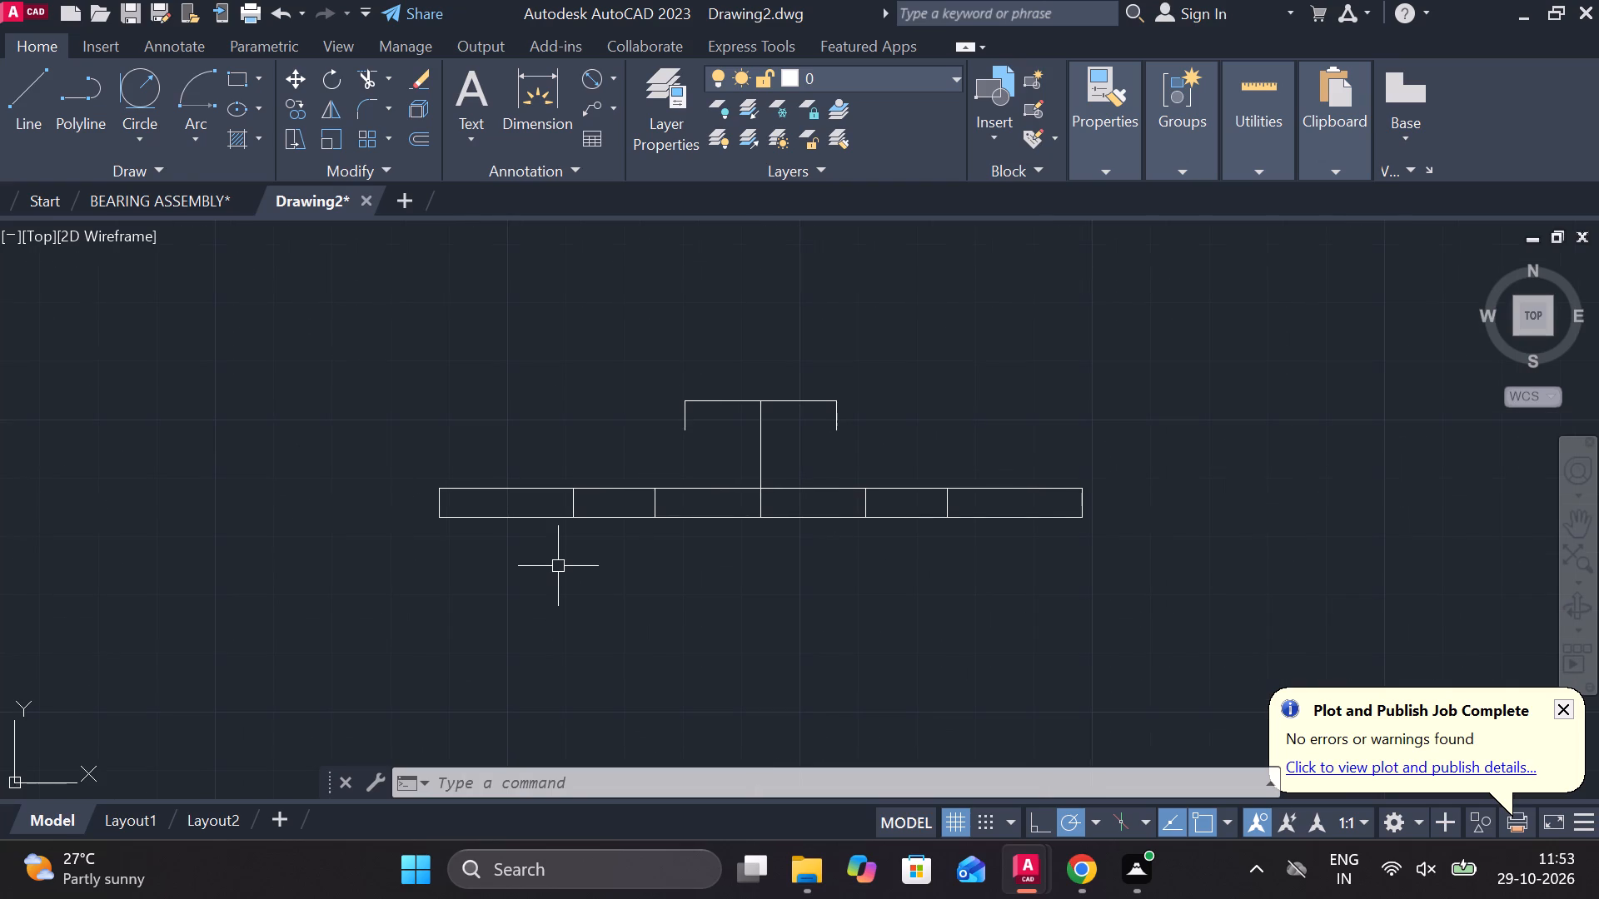
pyautogui.moveTo(647, 584); pyautogui.dragTo(617, 476, button='middle')
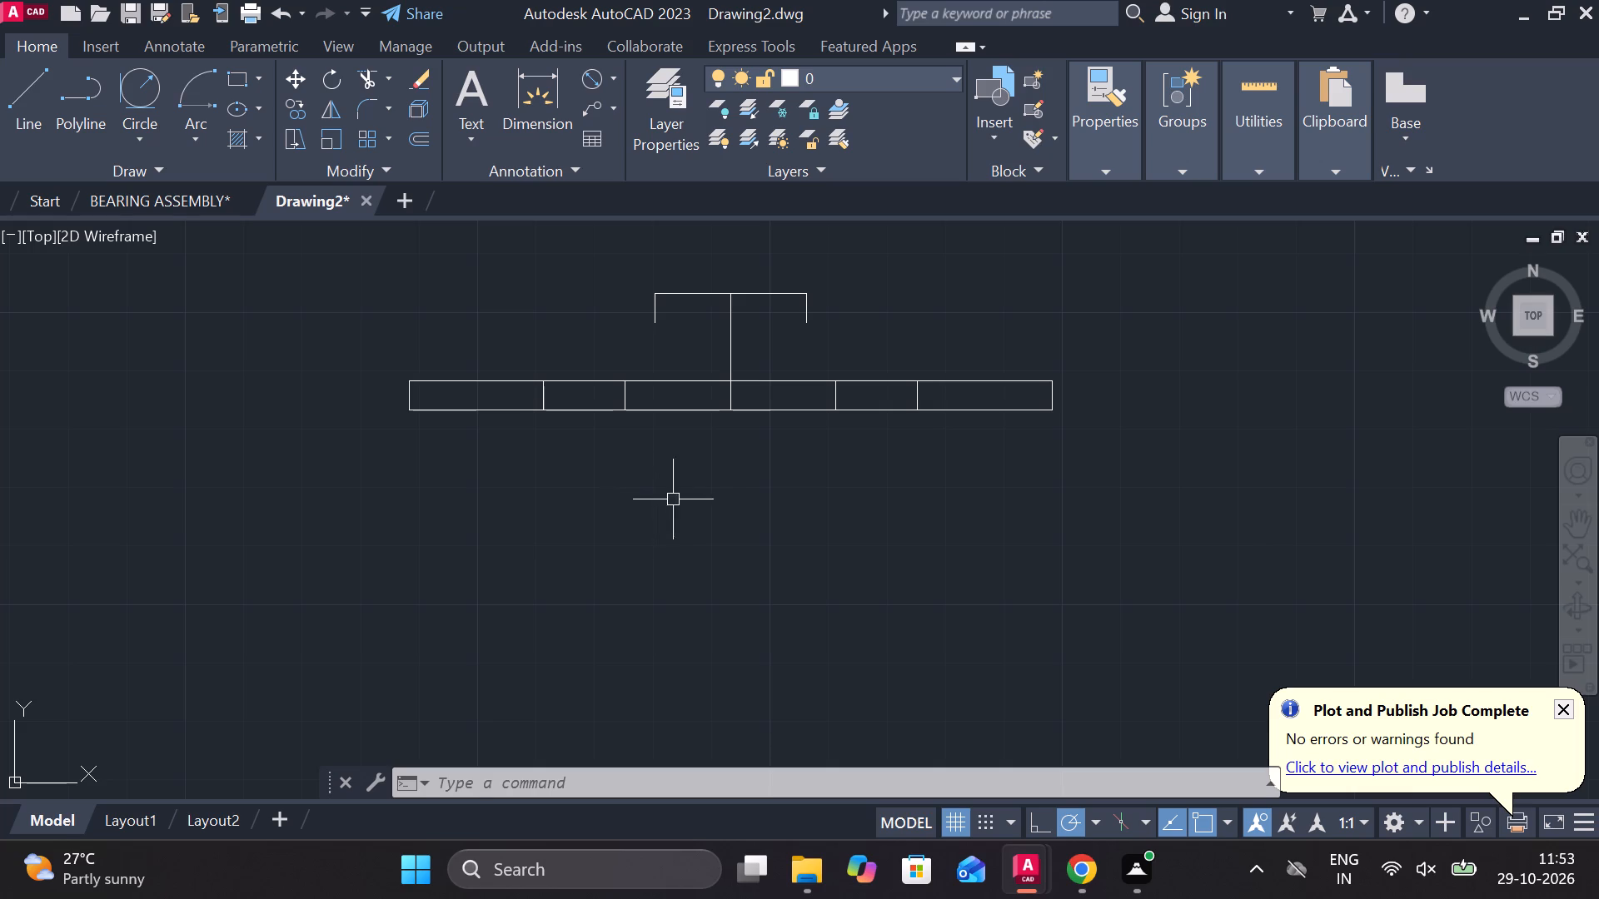
pyautogui.press('Escape')
pyautogui.press('l')
pyautogui.press('Return')
pyautogui.scroll(-1, 745, 510)
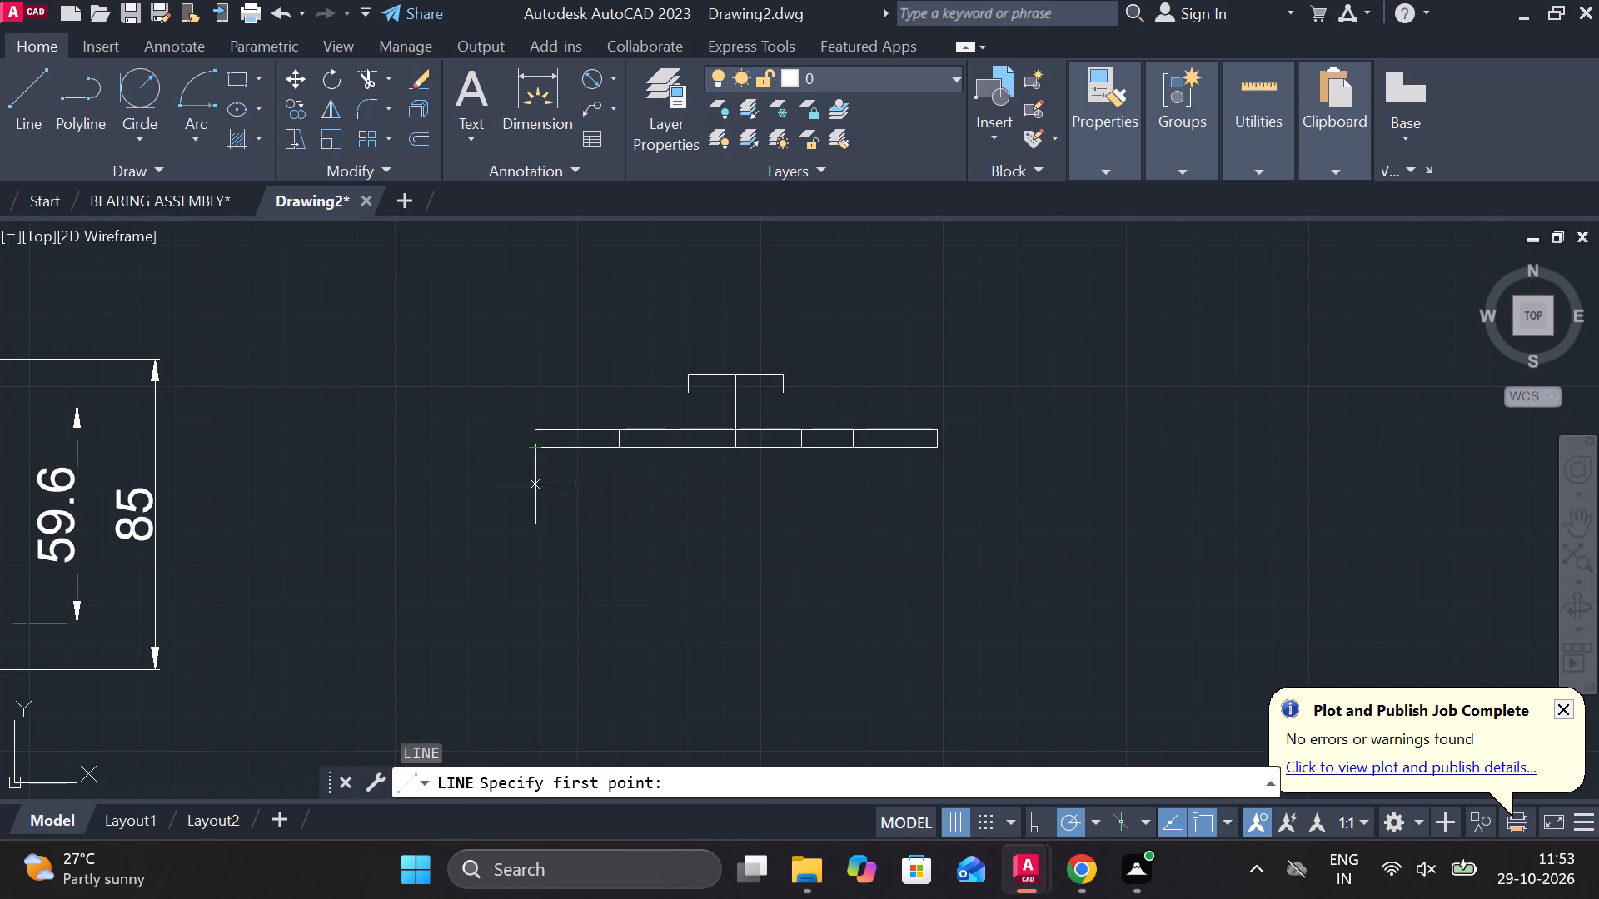
pyautogui.click(540, 574)
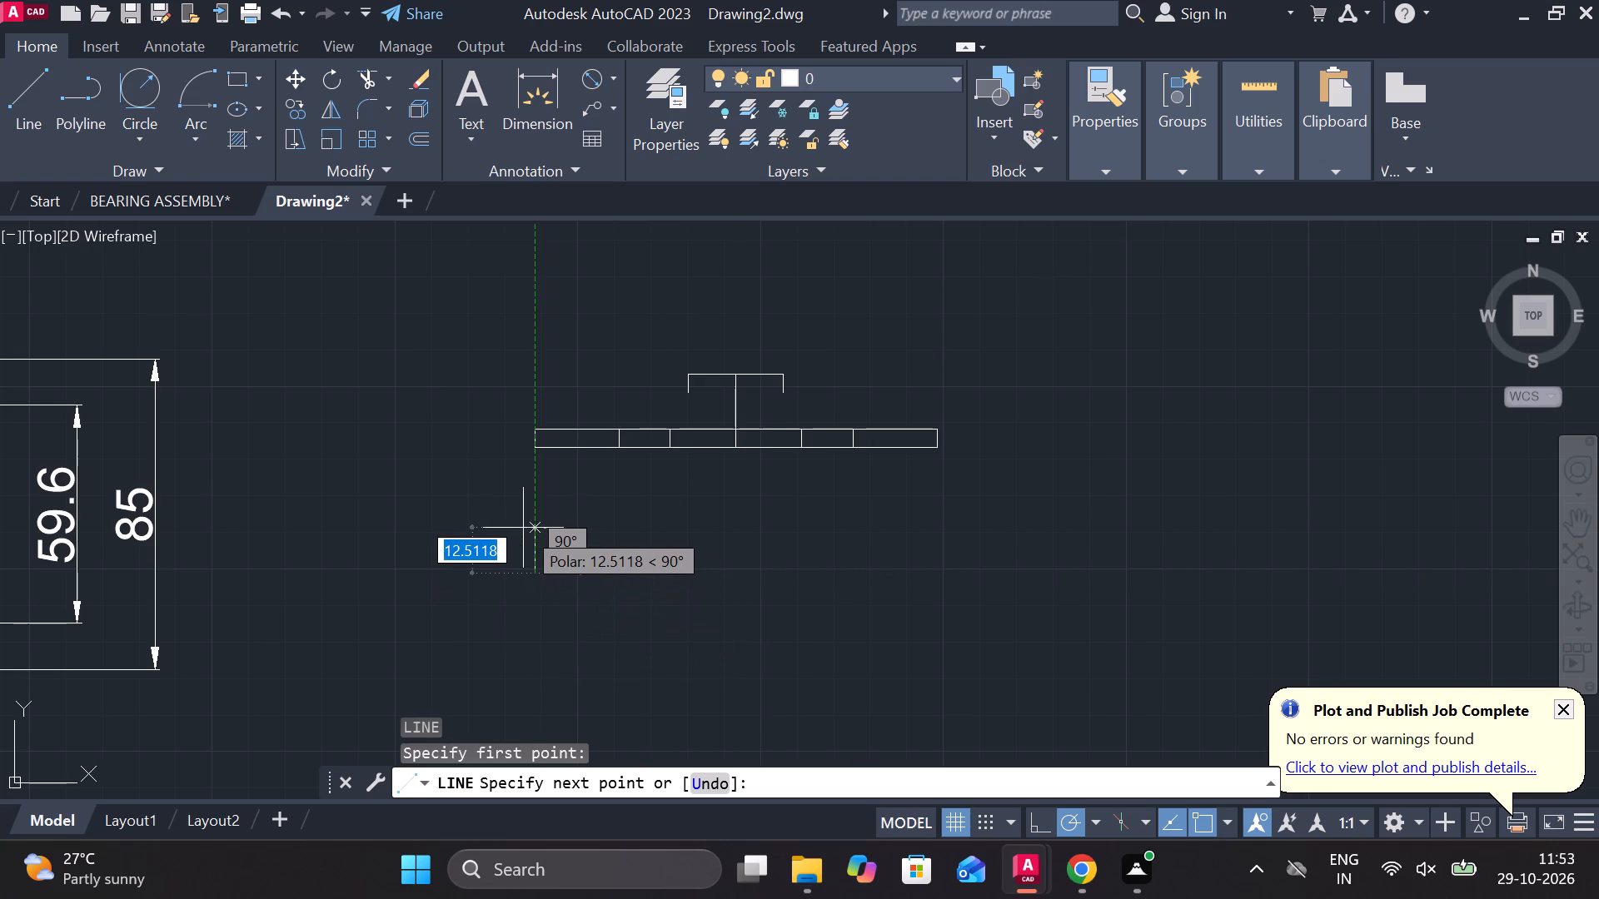
pyautogui.moveTo(568, 581); pyautogui.dragTo(504, 340, button='middle')
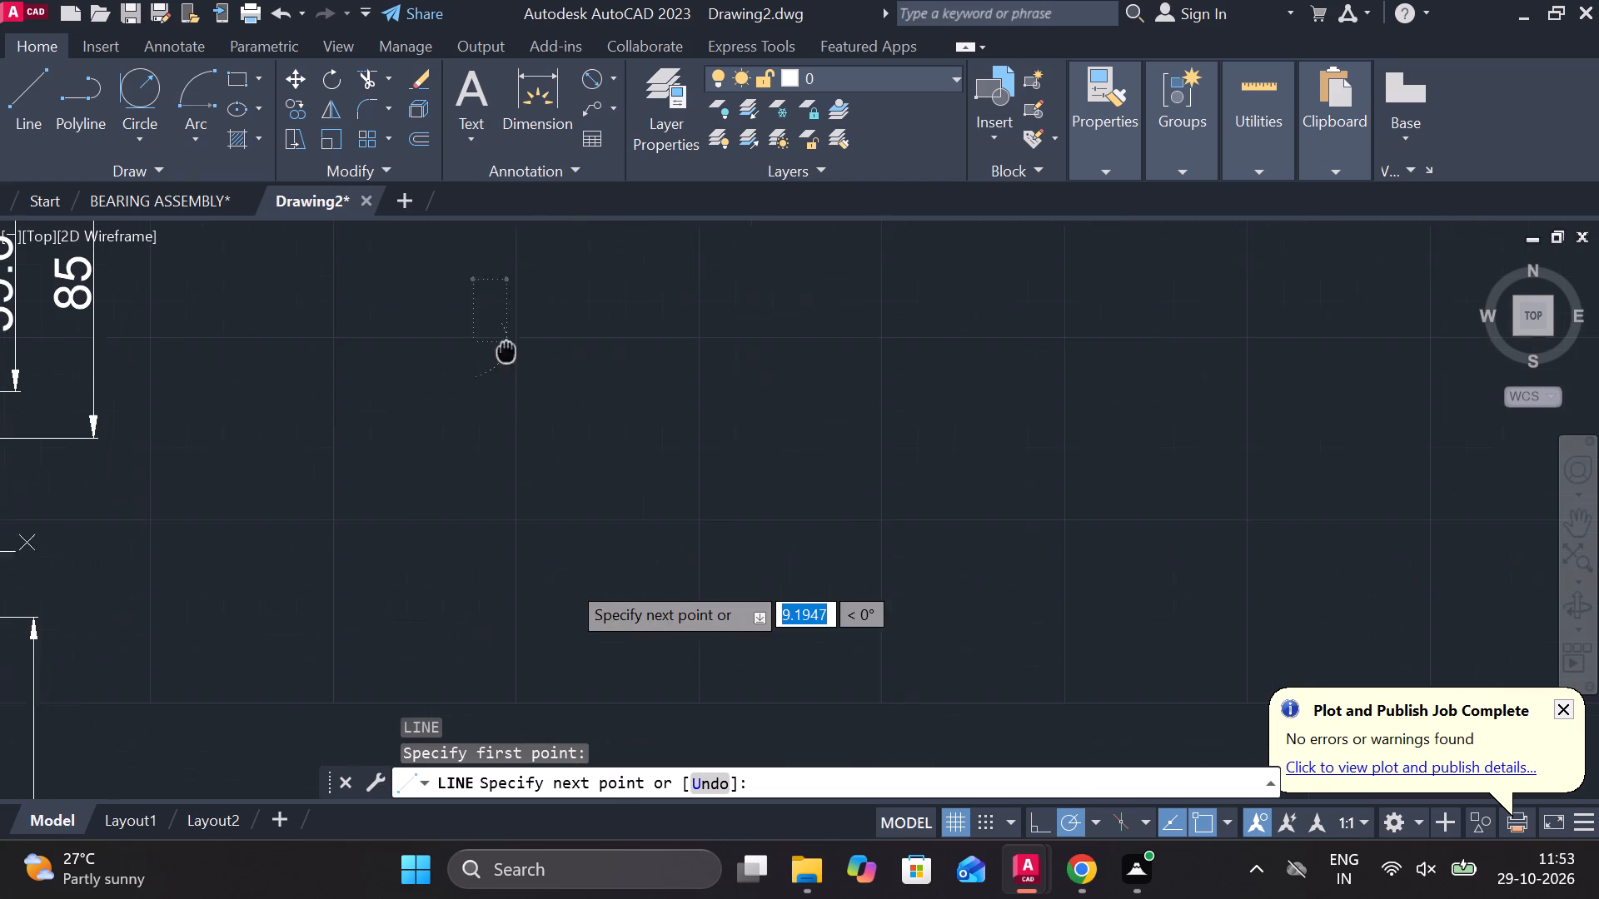
pyautogui.scroll(-1, 476, 483)
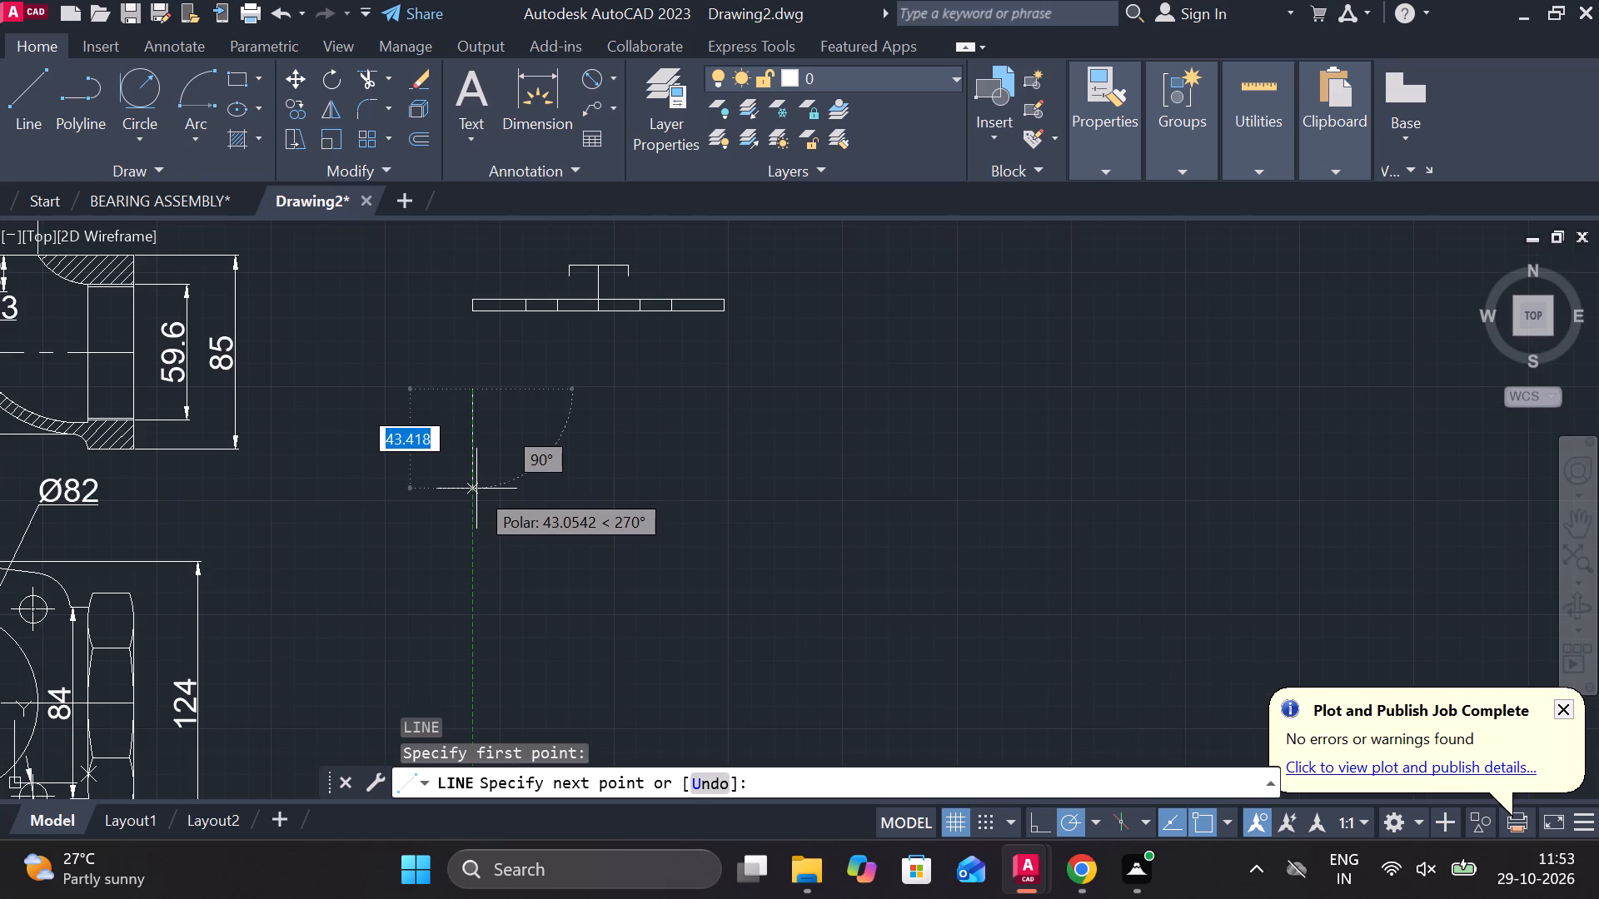
pyautogui.write('124')
pyautogui.press('space')
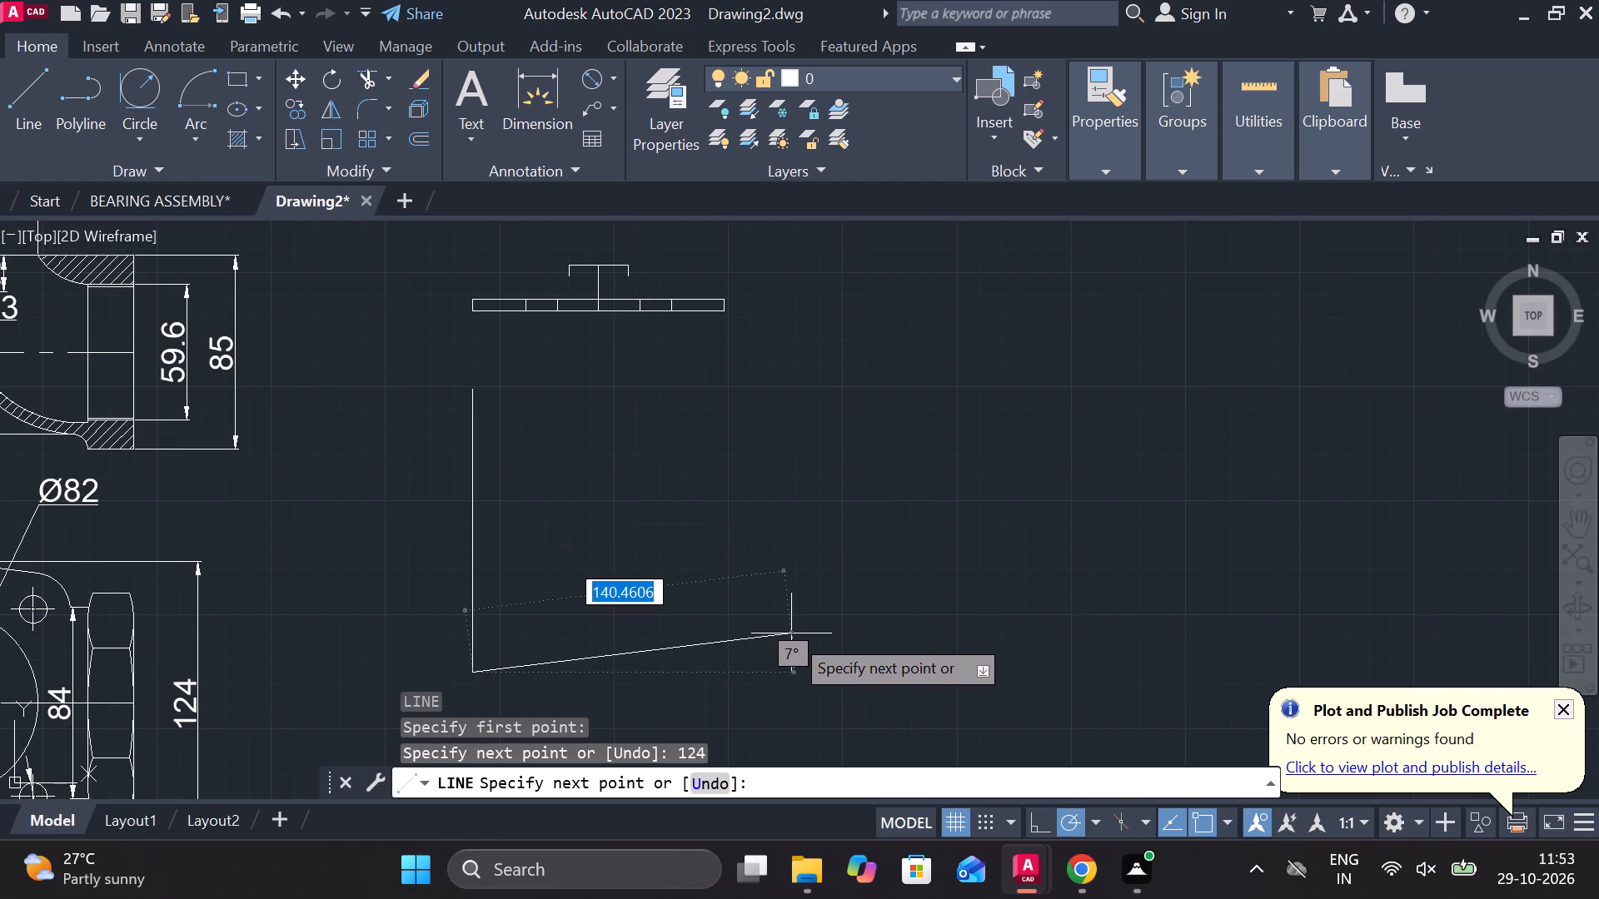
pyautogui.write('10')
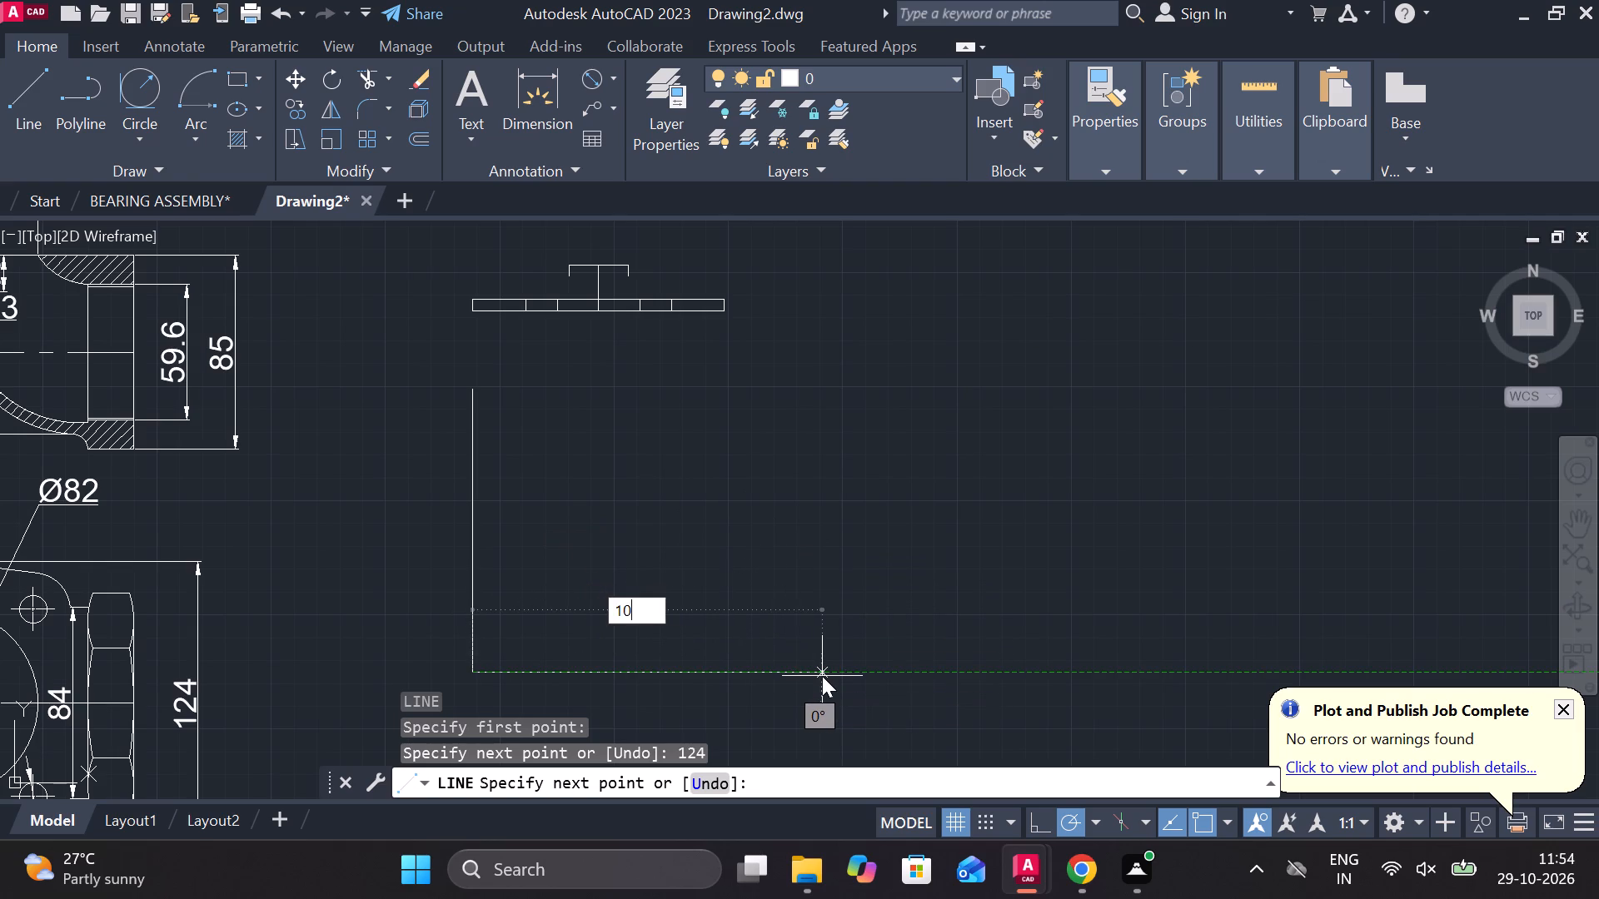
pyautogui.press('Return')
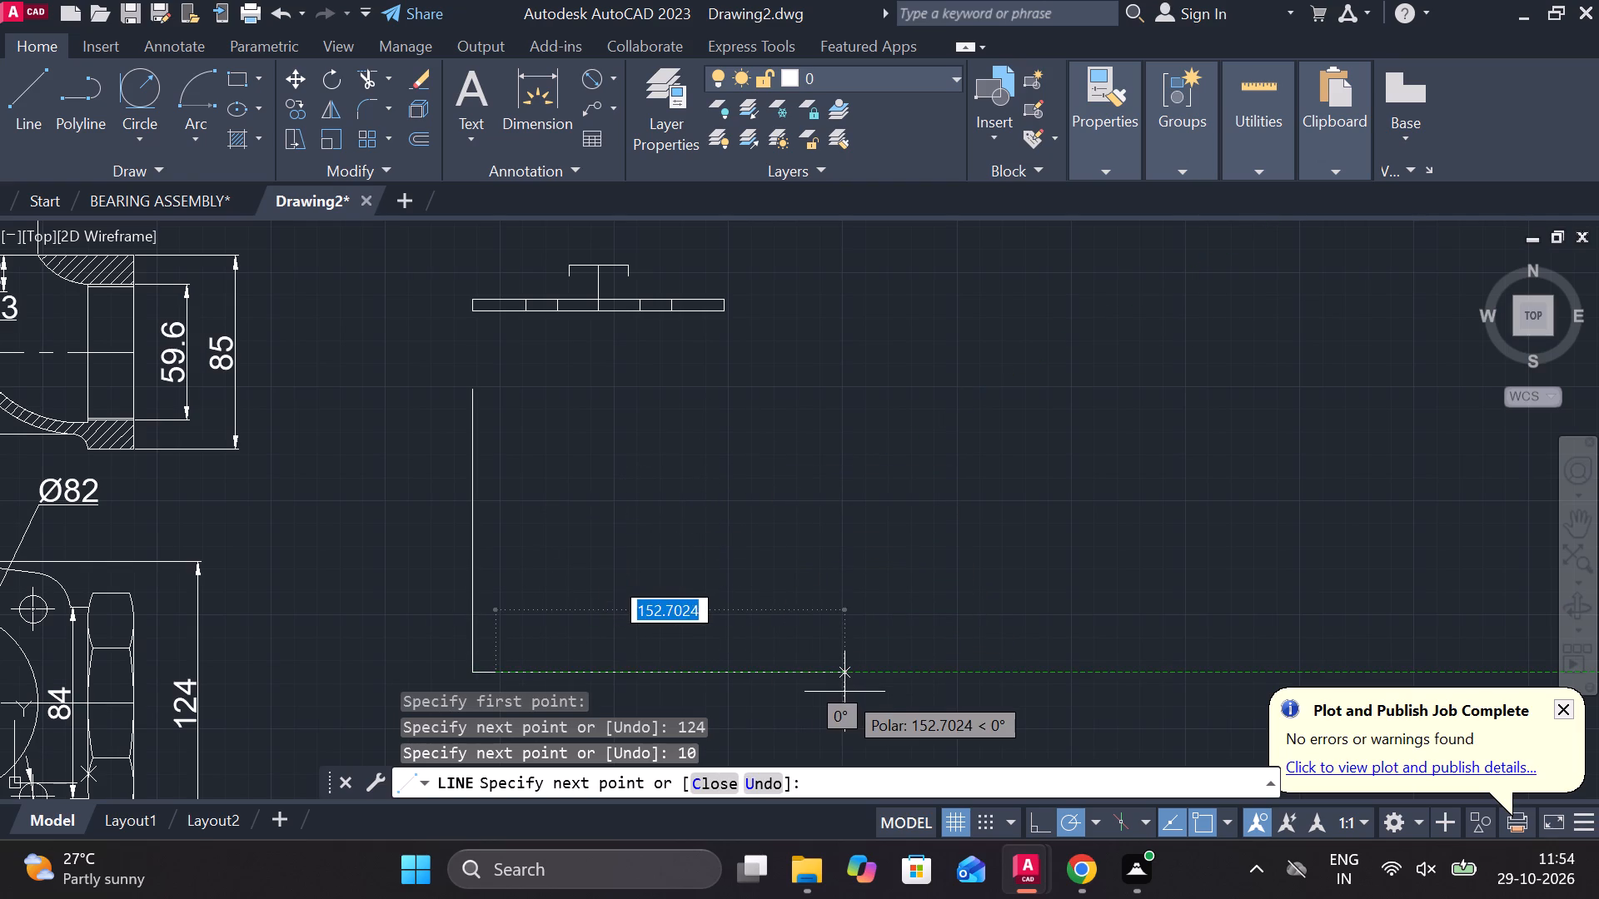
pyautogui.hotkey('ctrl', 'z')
# Complete a 110 by 124 rectangle from the lower end of the vertical line, closing it at the line's top.
pyautogui.write('110')
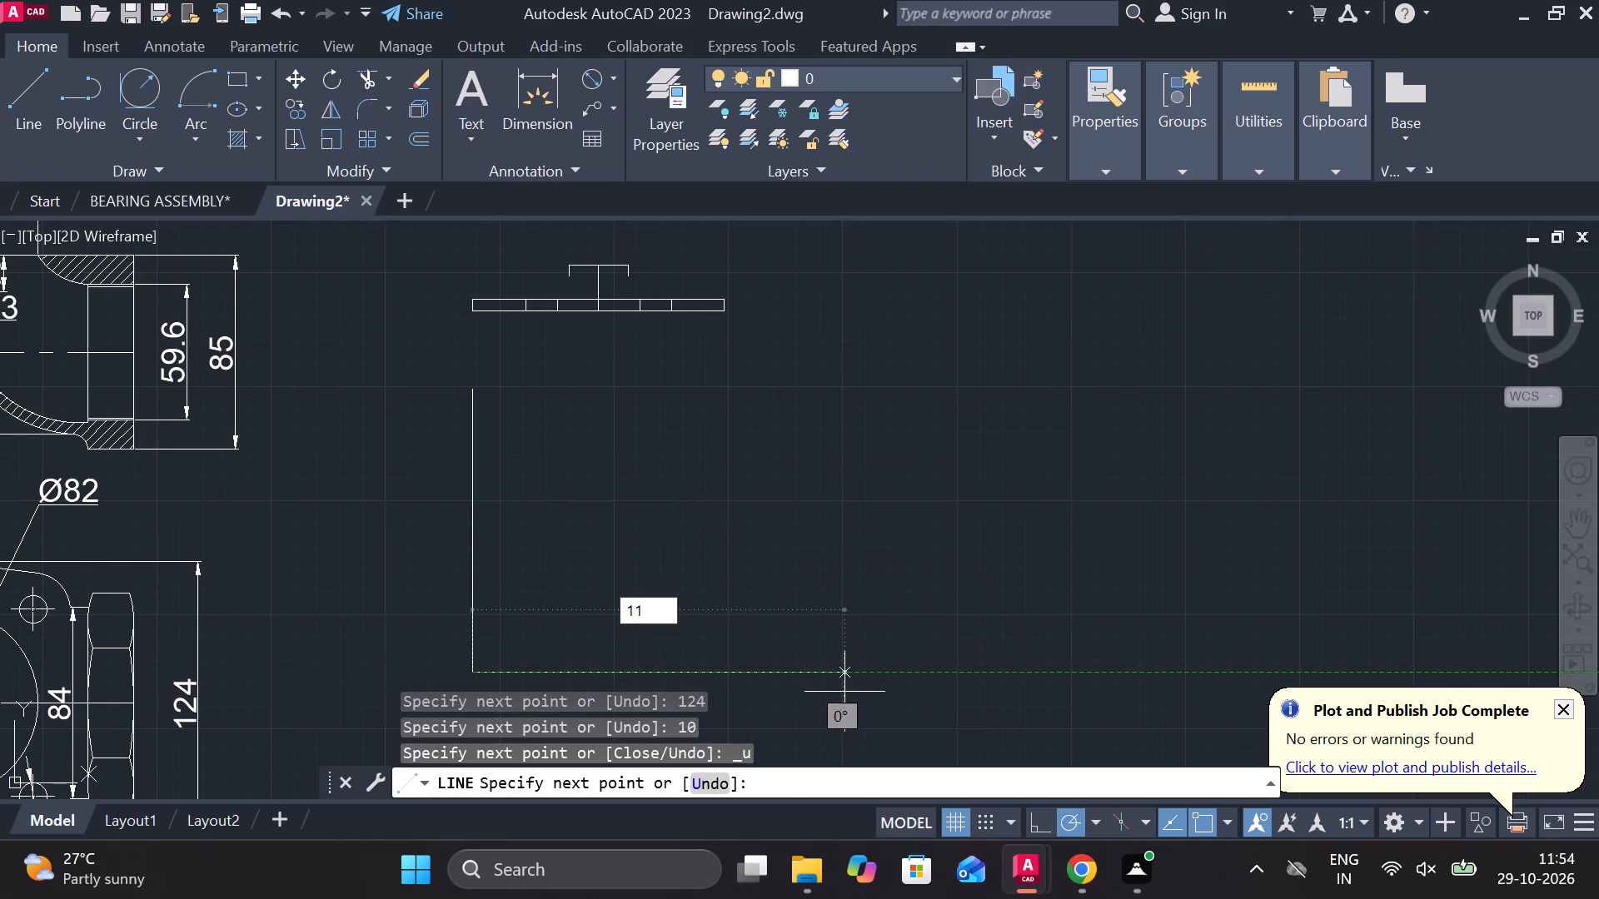
pyautogui.press('Return')
pyautogui.write('124')
pyautogui.press('space')
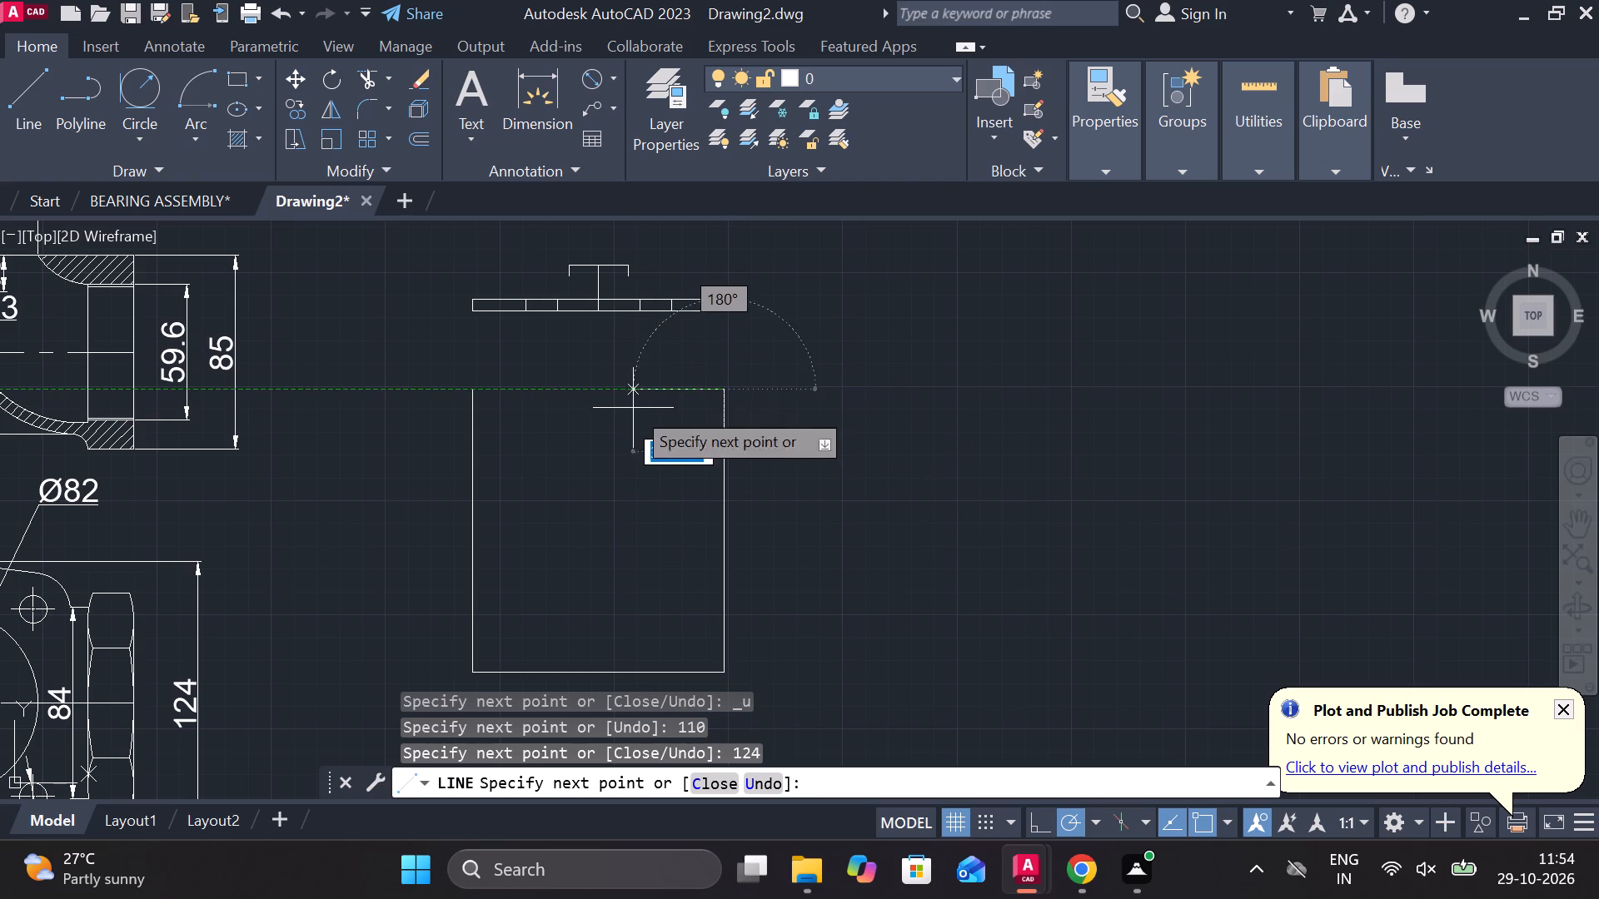
pyautogui.click(477, 396)
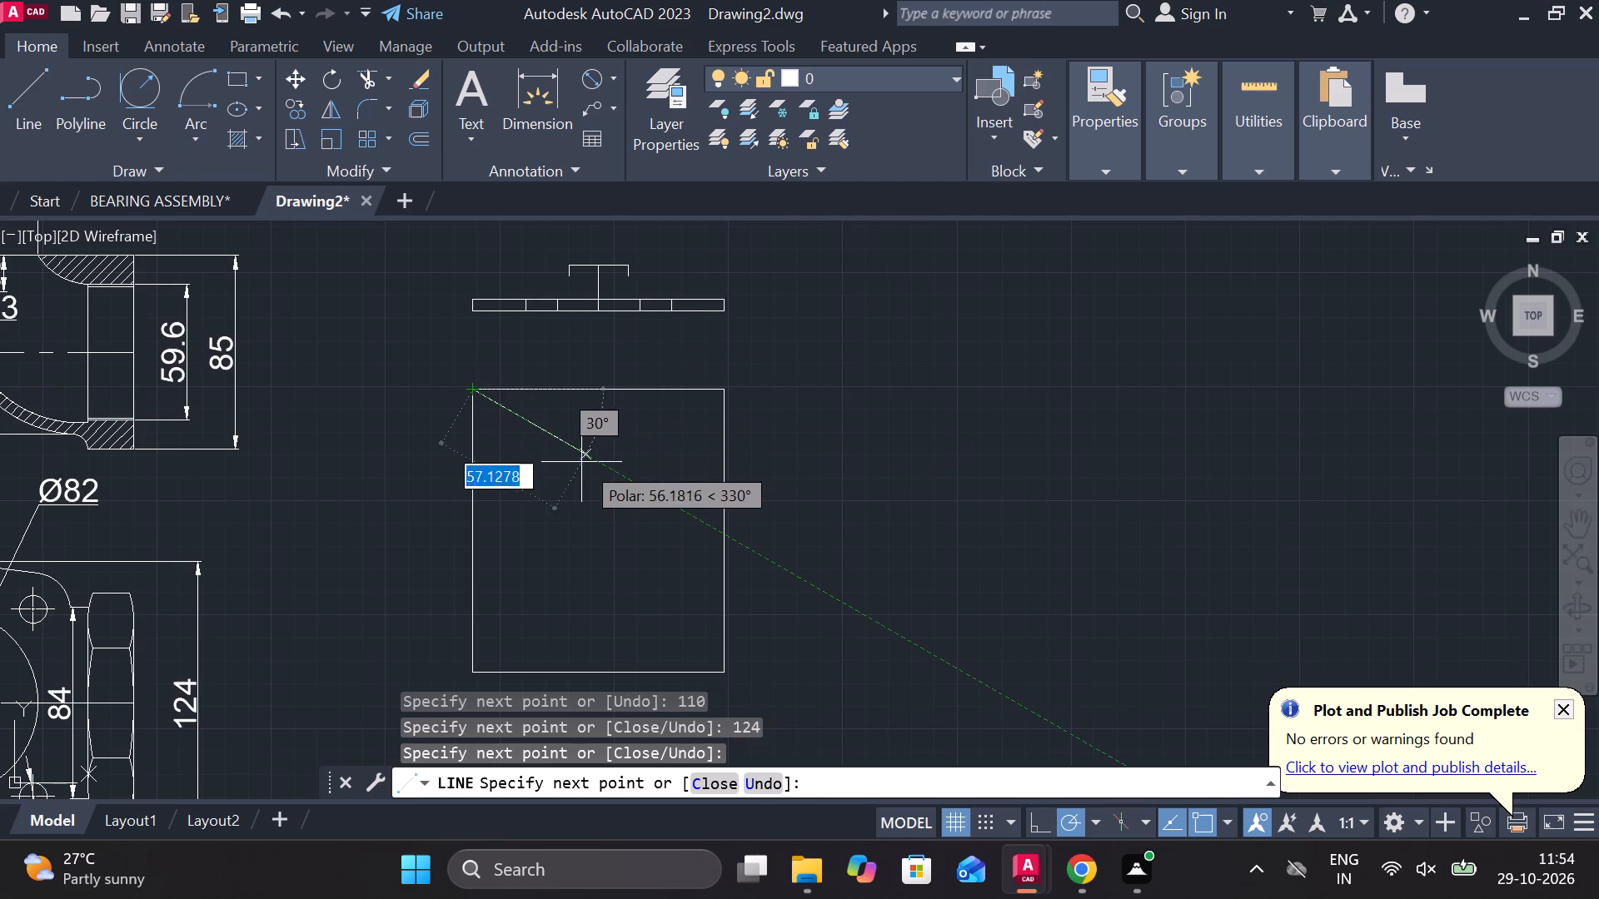
pyautogui.moveTo(588, 474); pyautogui.dragTo(595, 460, button='middle')
pyautogui.press('Escape')
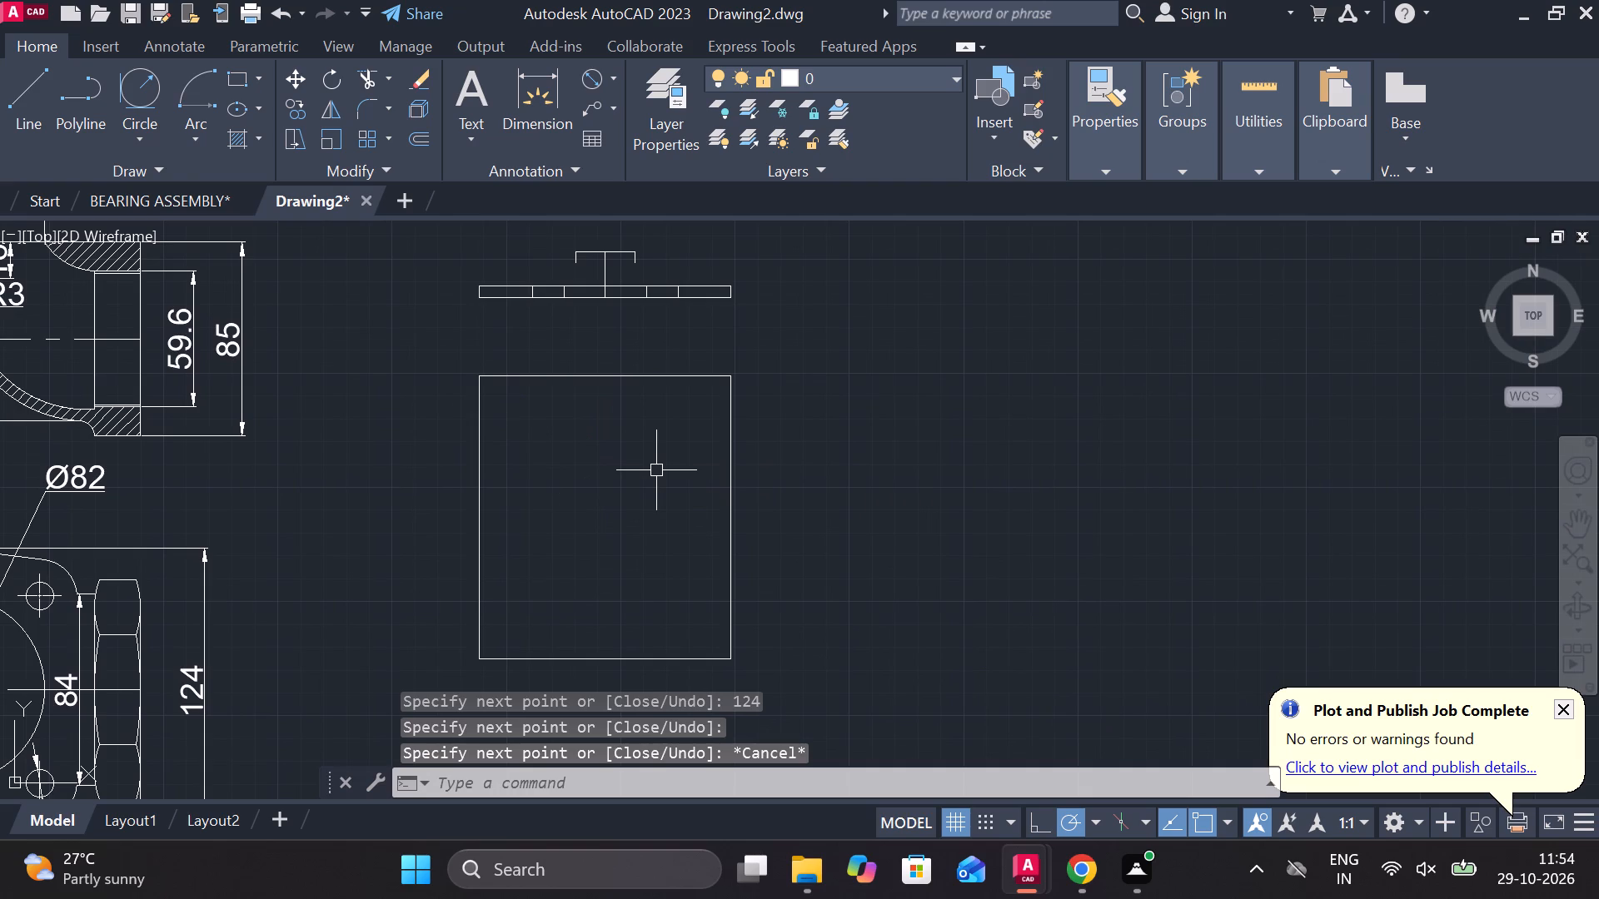
# Draw a horizontal centre line across the rectangle between the midpoints of its two vertical edges.
pyautogui.moveTo(678, 605); pyautogui.dragTo(668, 603, button='middle')
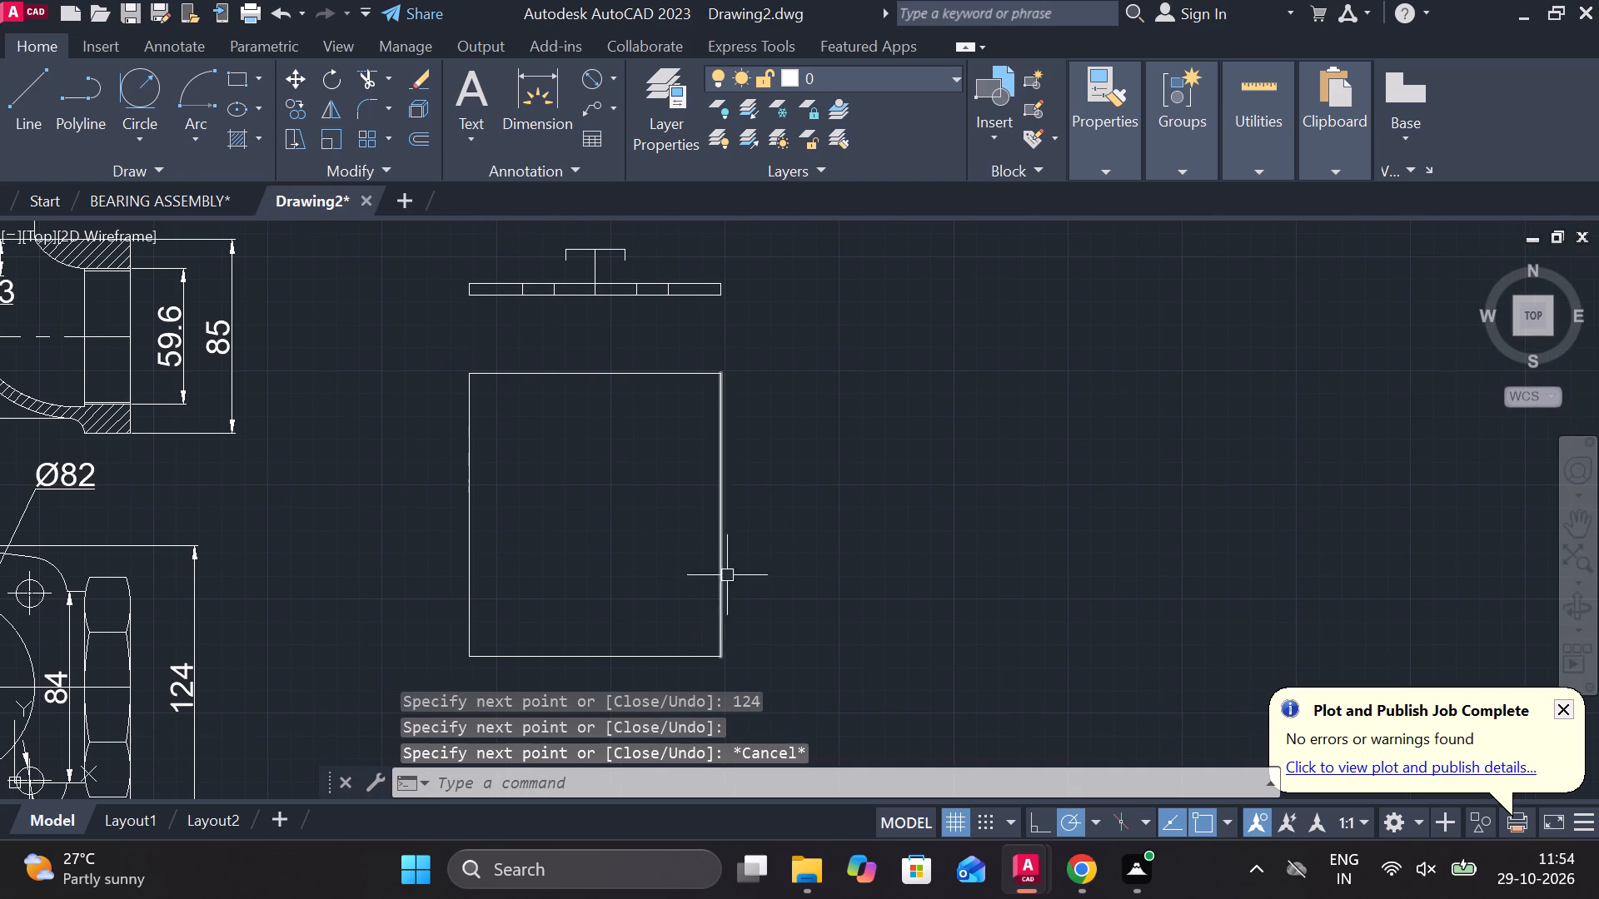
pyautogui.press('l')
pyautogui.press('Return')
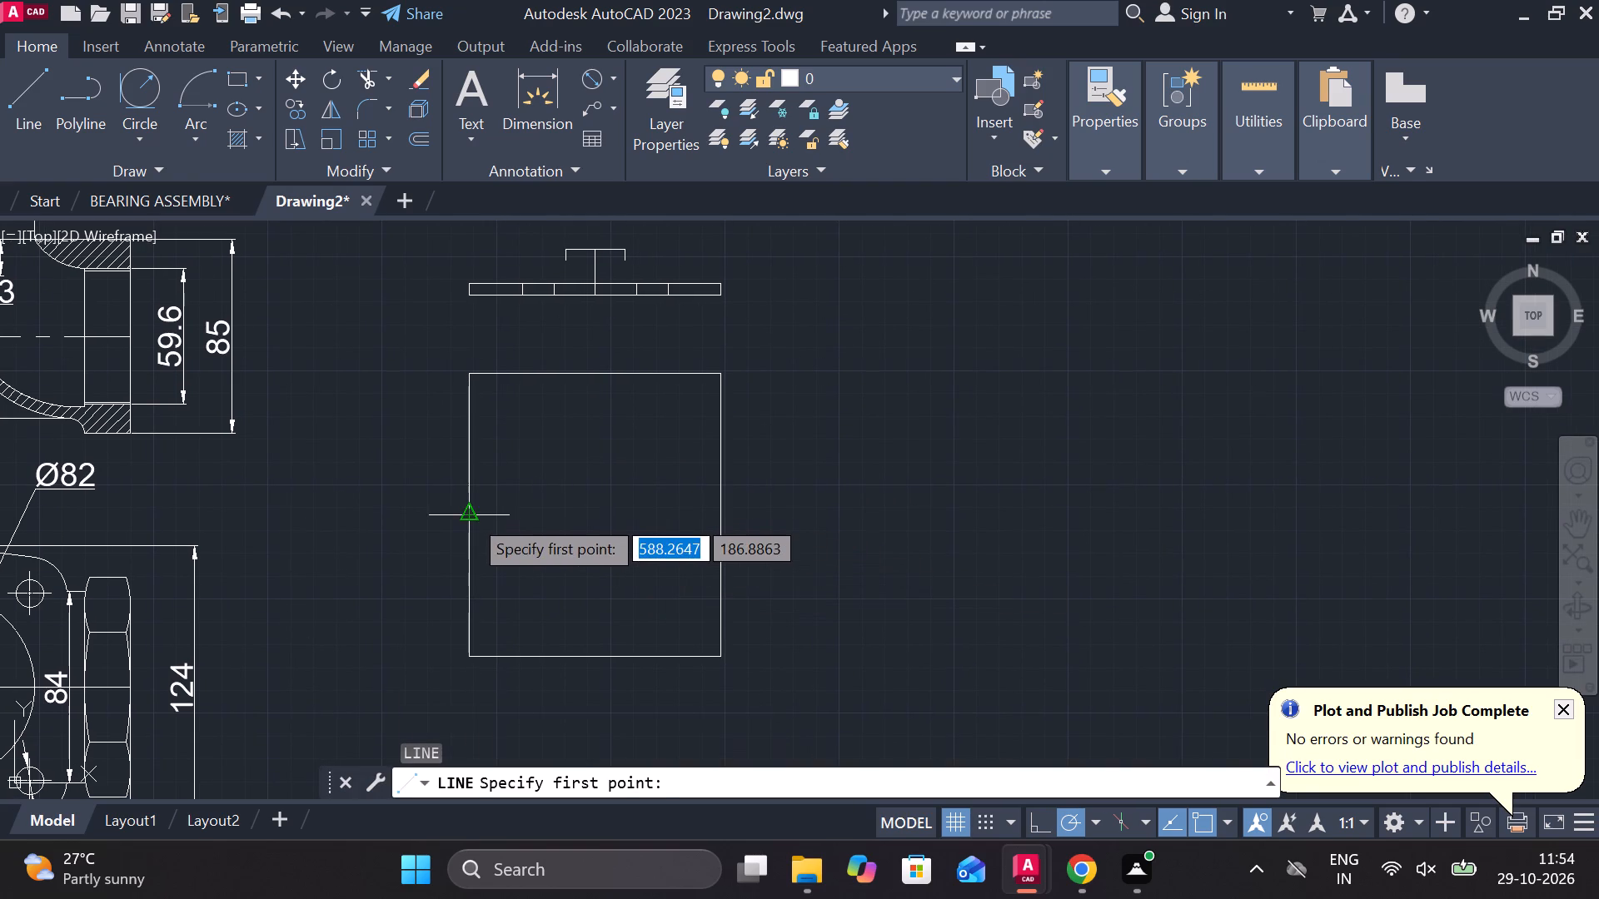
pyautogui.click(470, 515)
pyautogui.click(728, 510)
pyautogui.press('Escape')
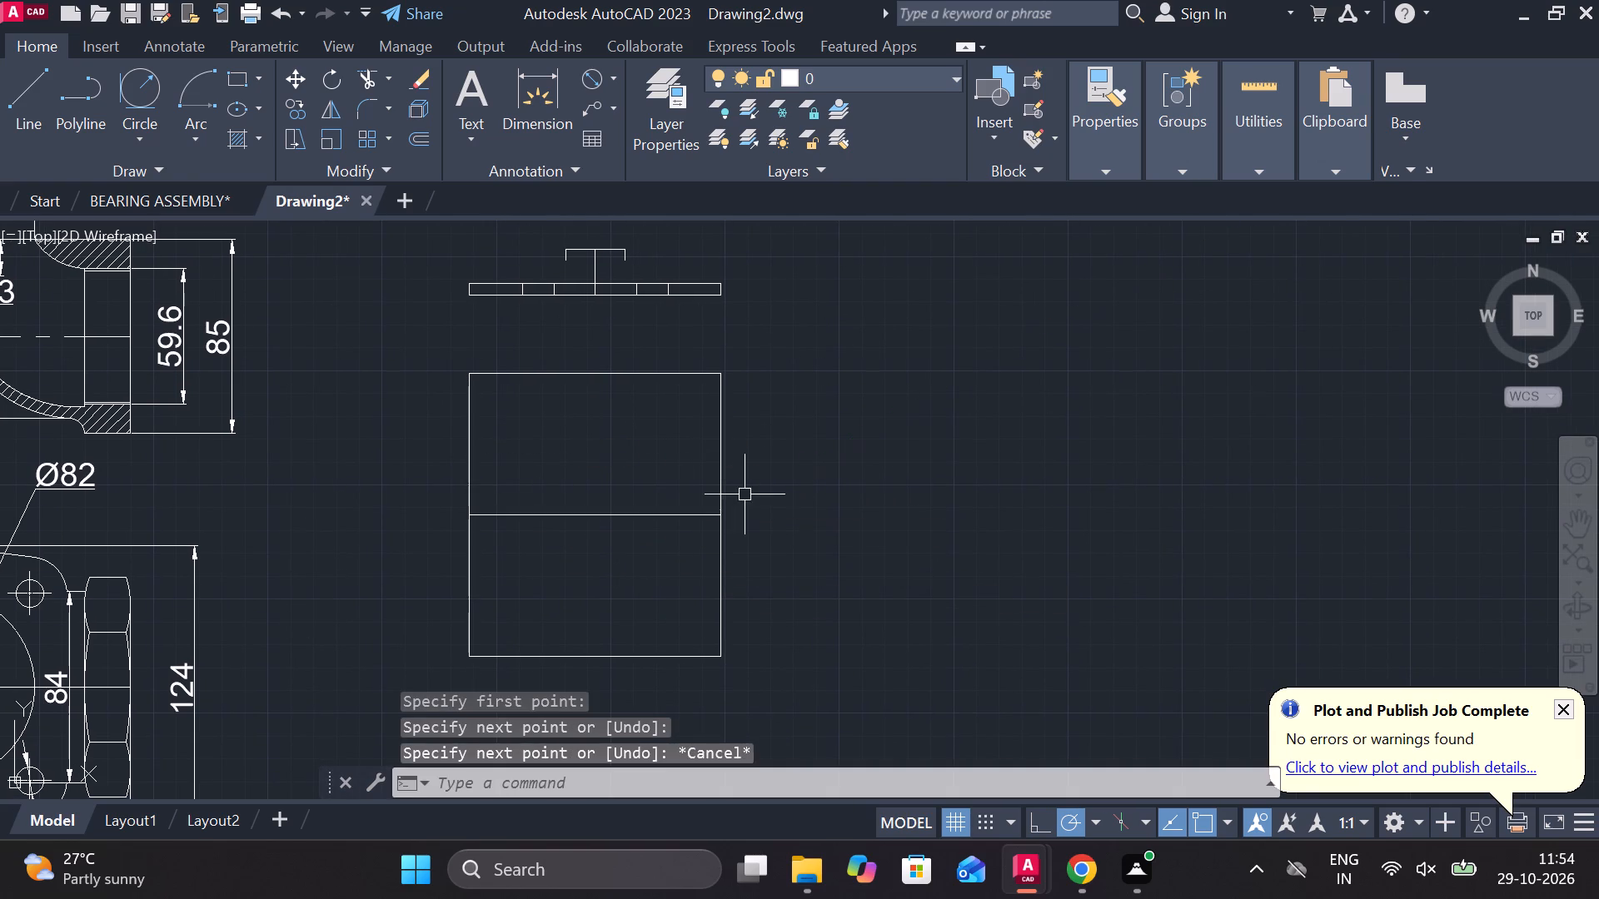
# Offset the rectangle's horizontal centre line upward by 41.
pyautogui.click(660, 511)
pyautogui.press('o')
pyautogui.press('Return')
pyautogui.press('Return')
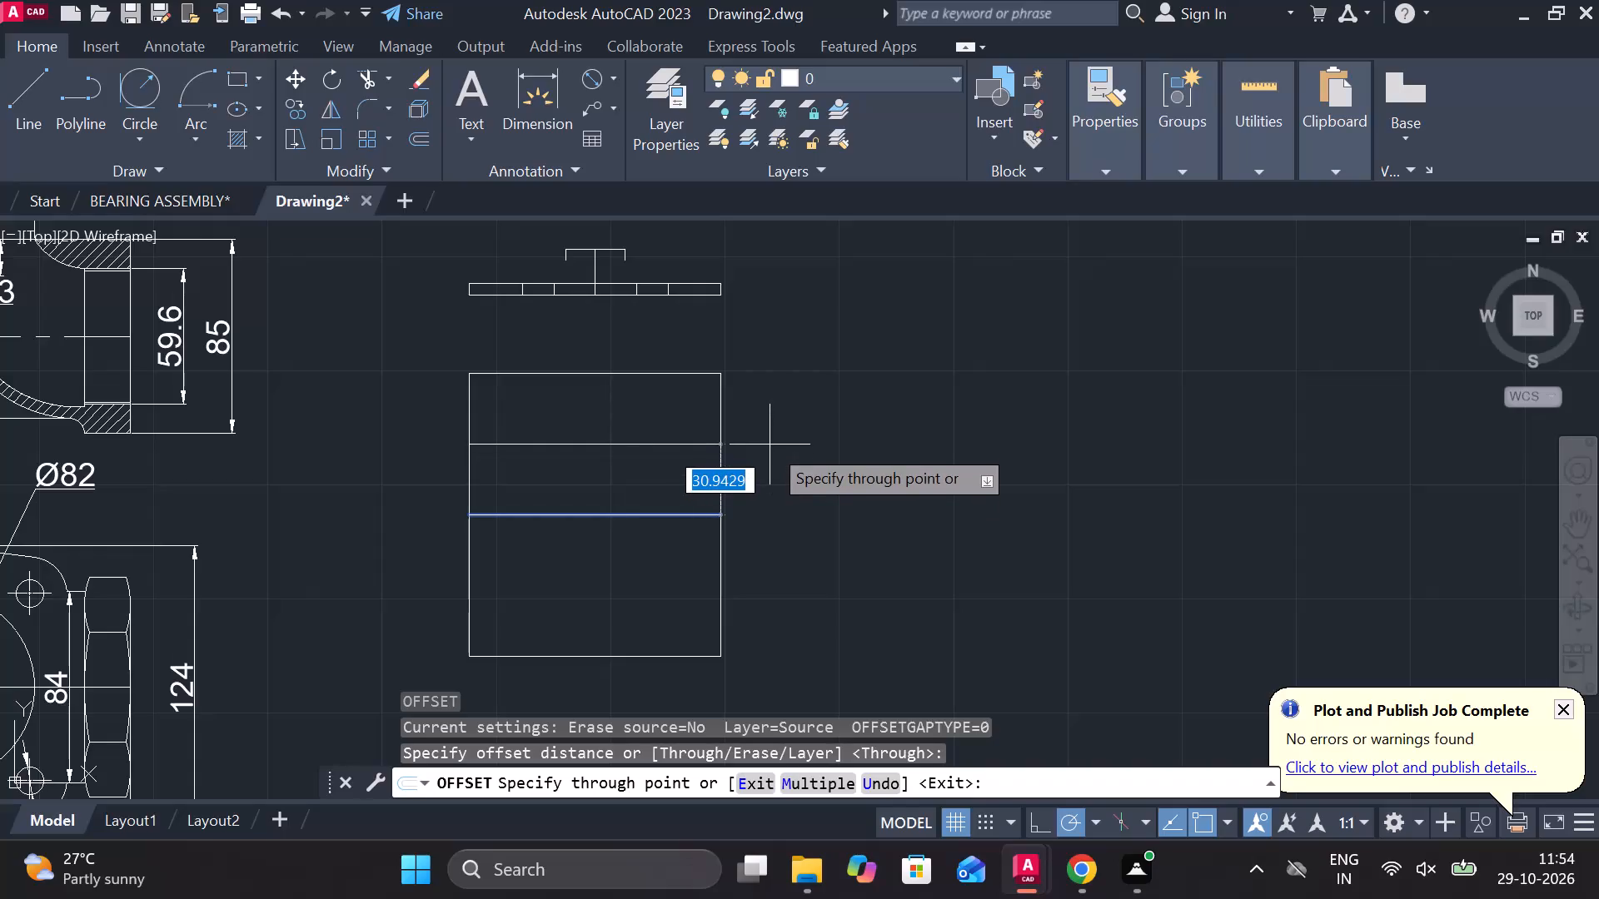
pyautogui.write('41')
pyautogui.press('space')
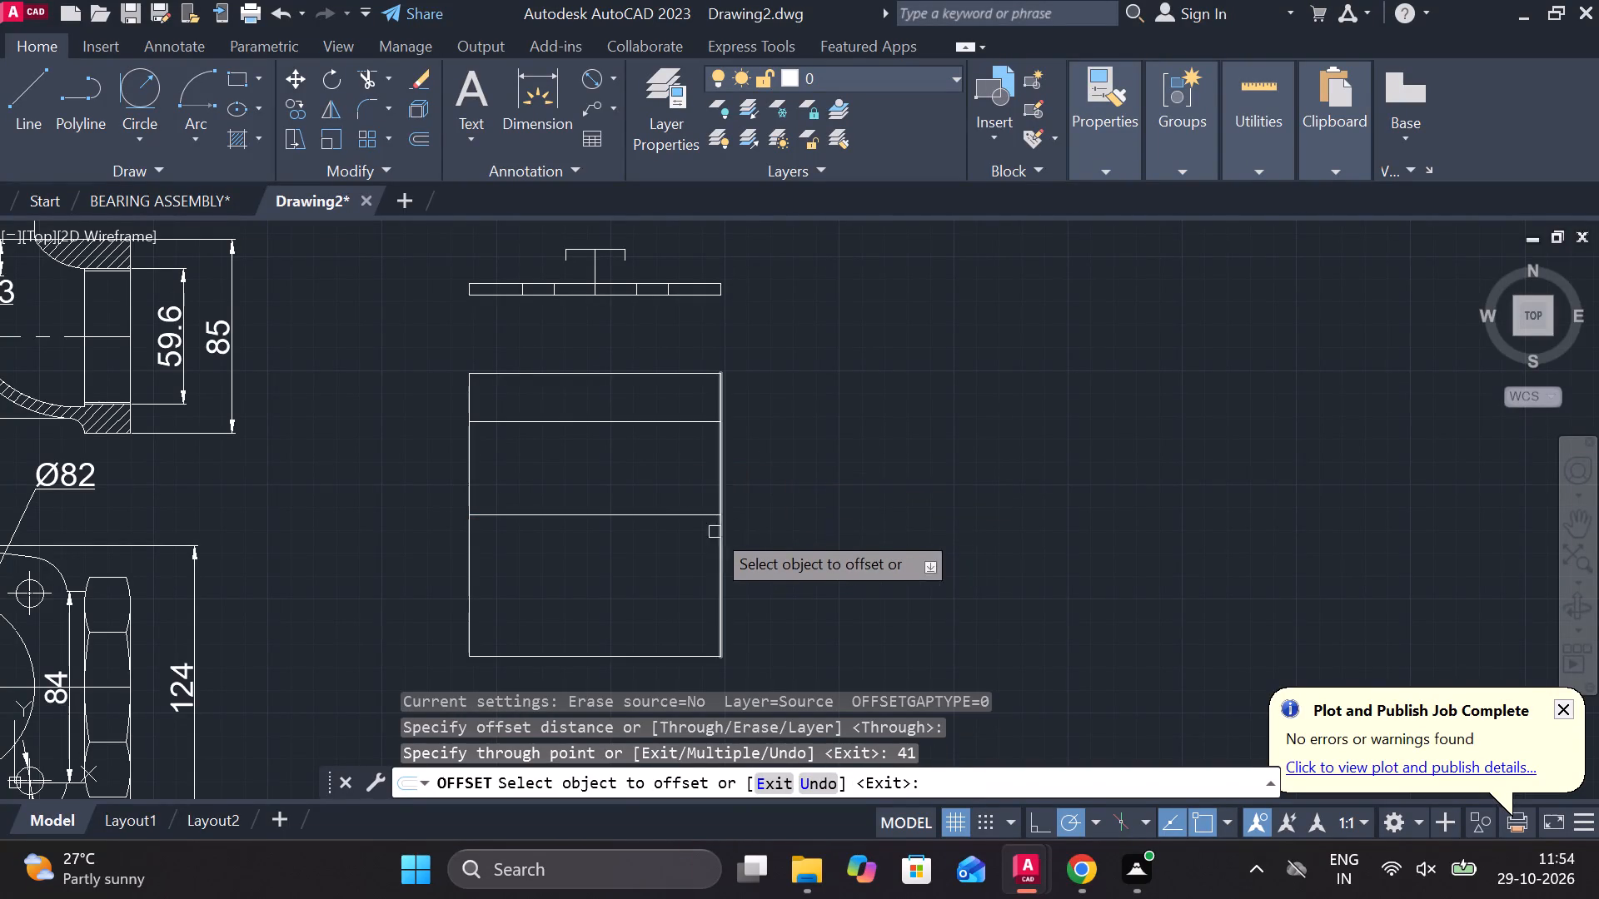
pyautogui.press('Escape')
# Draw a vertical centre line through the rectangle from the midpoint of its top edge to its bottom edge.
pyautogui.write('L')
pyautogui.press('space')
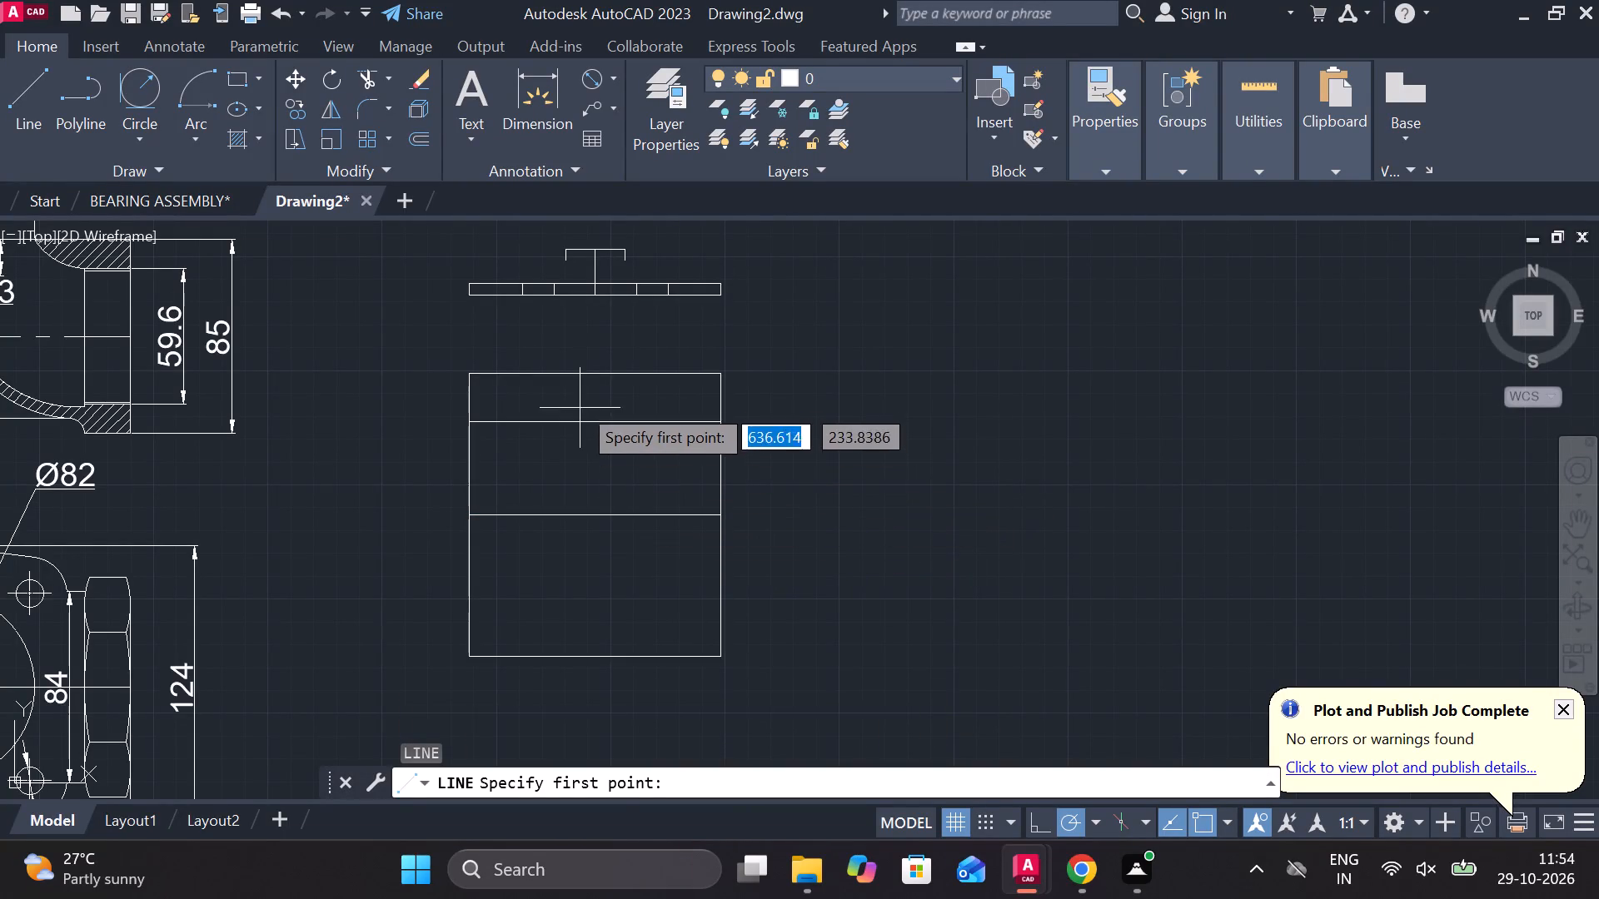
pyautogui.click(598, 378)
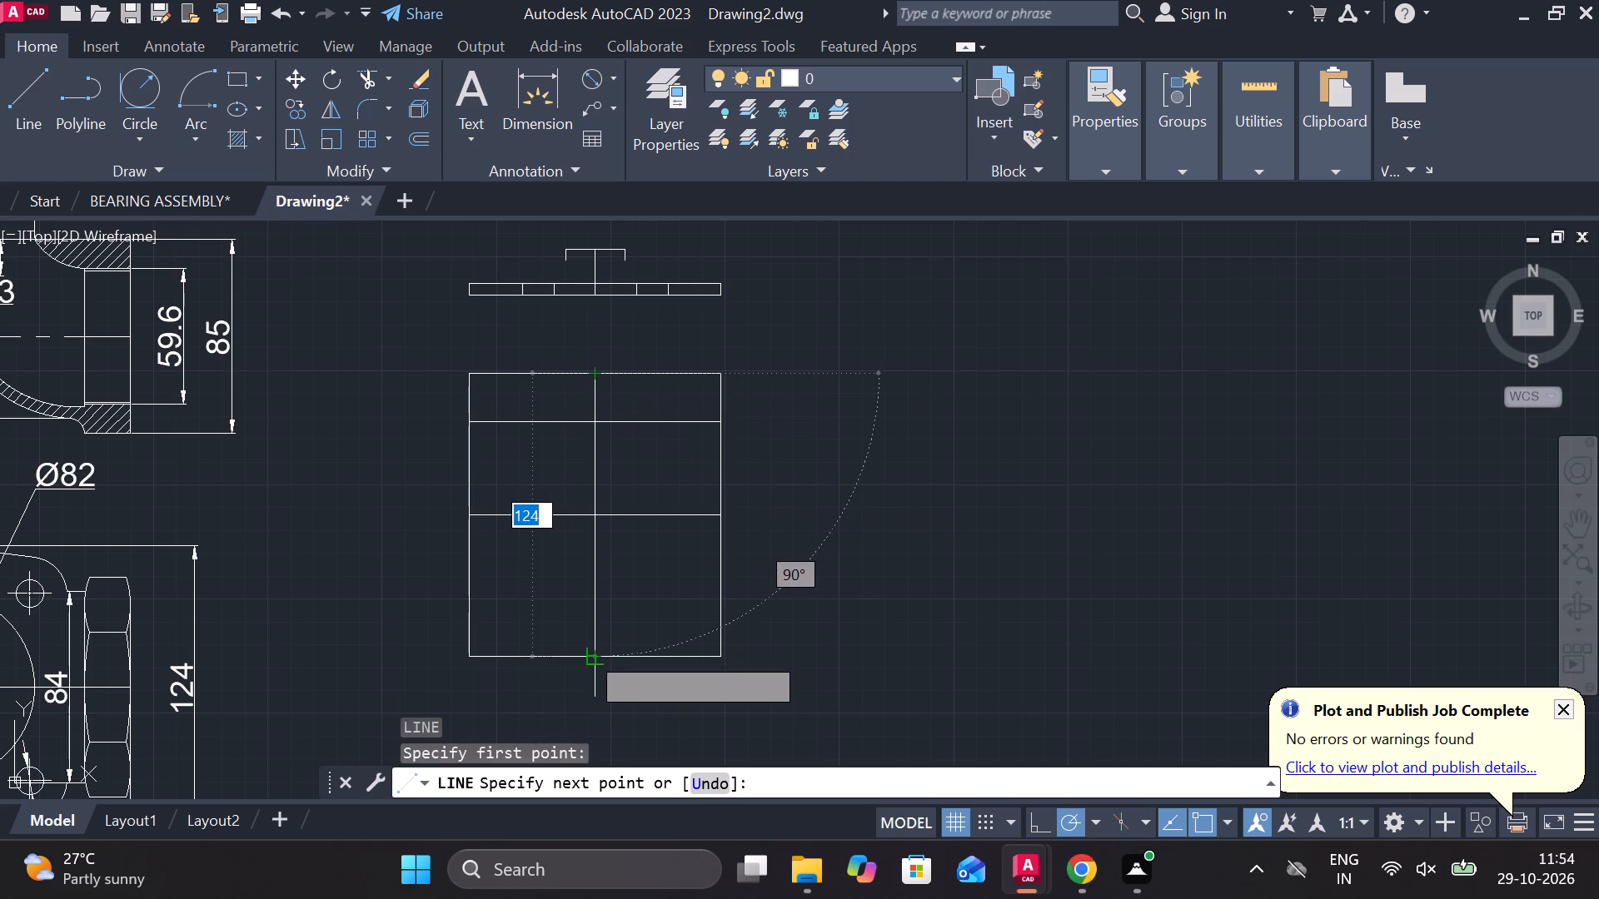
pyautogui.click(586, 652)
pyautogui.press('Escape')
# Offset the rectangle's vertical centre line by 39 to both sides.
pyautogui.click(591, 468)
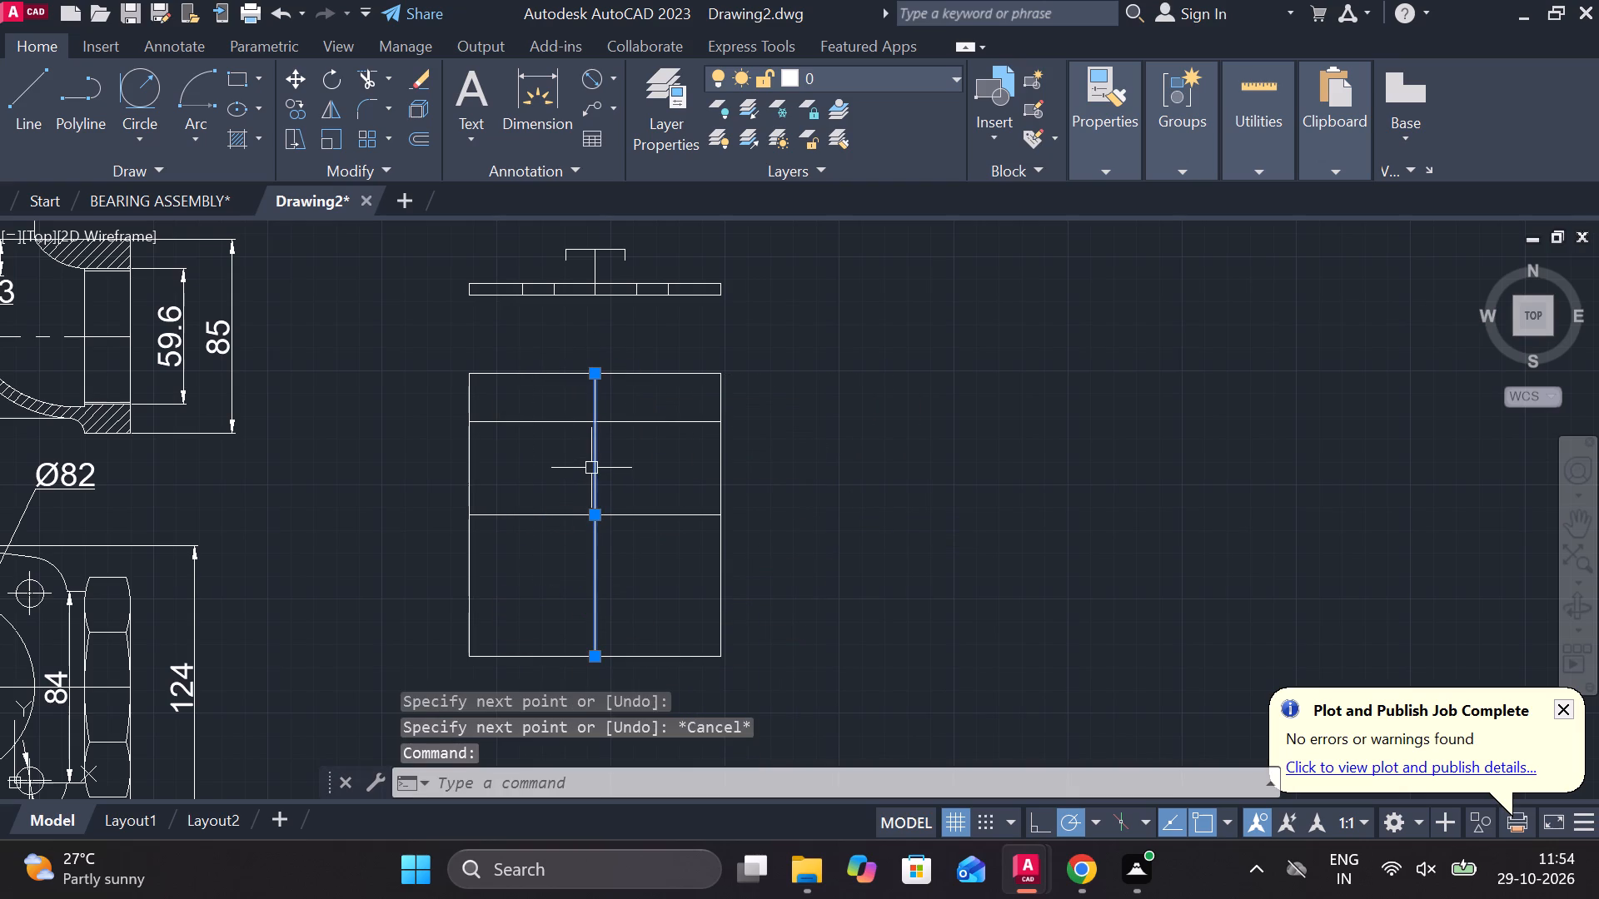
pyautogui.press('o')
pyautogui.press('Return')
pyautogui.press('Return')
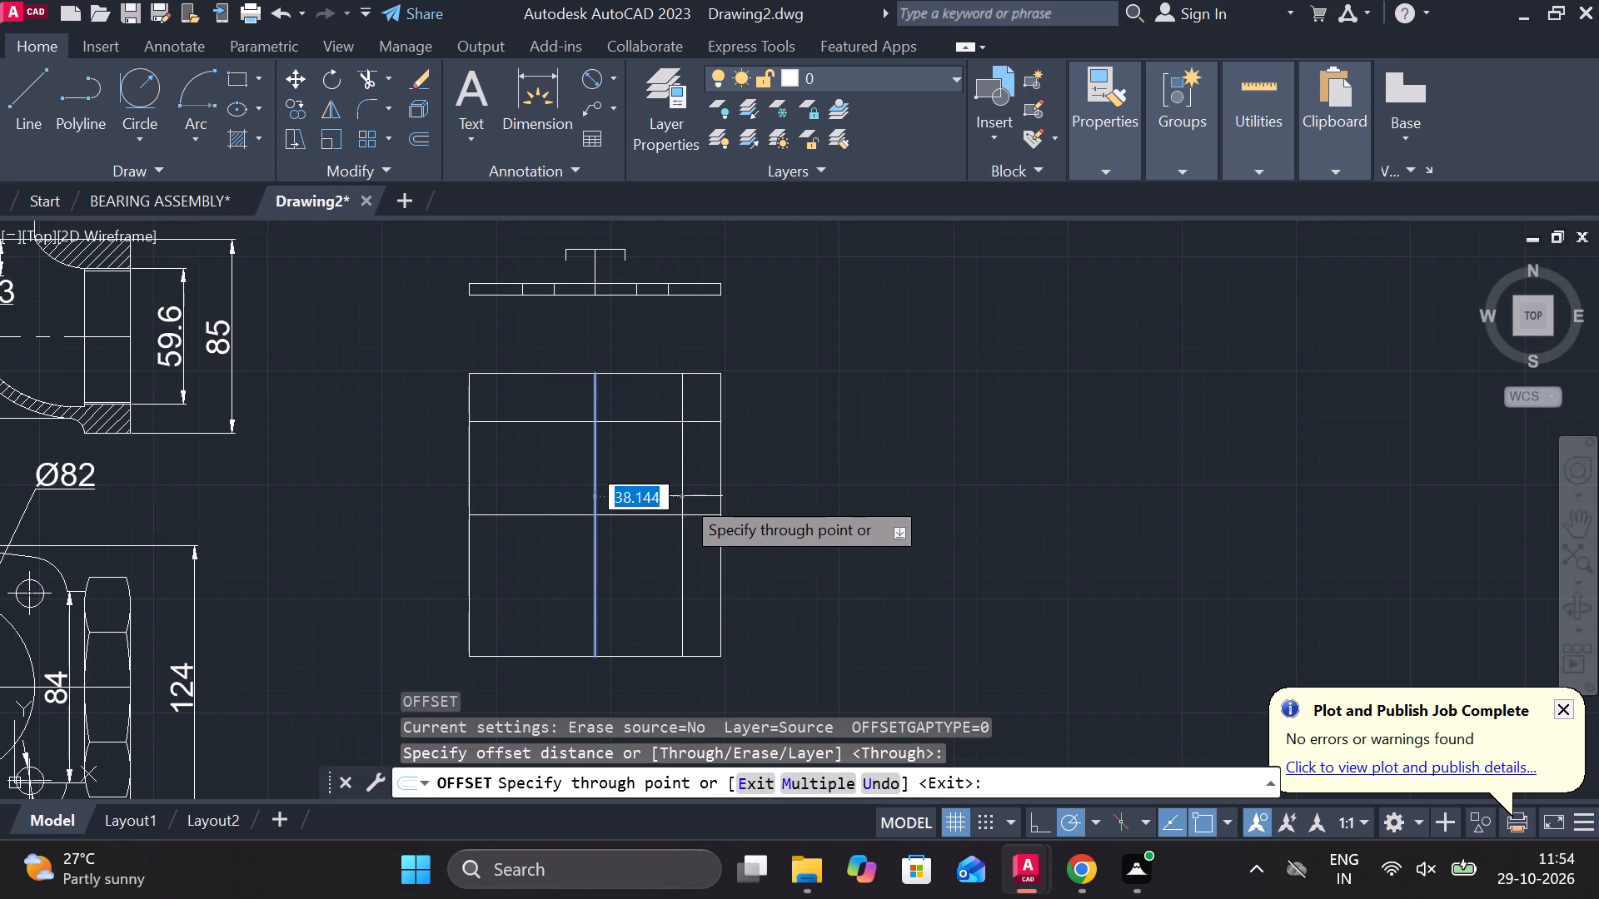
pyautogui.write('39')
pyautogui.press('Return')
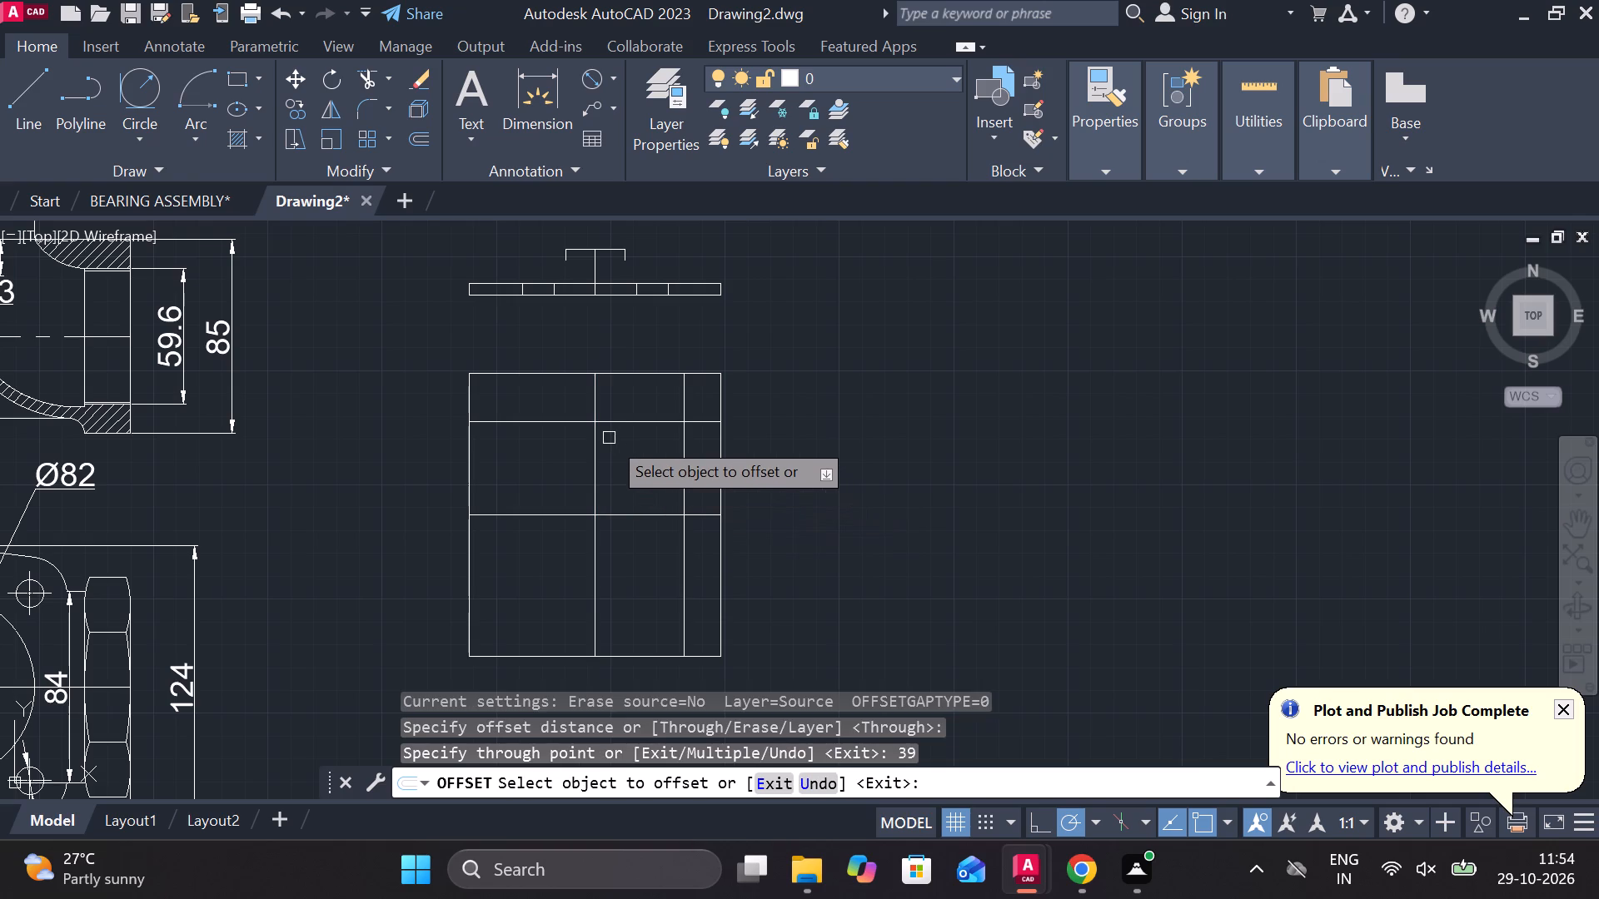
pyautogui.click(599, 444)
pyautogui.write('39')
pyautogui.press('Return')
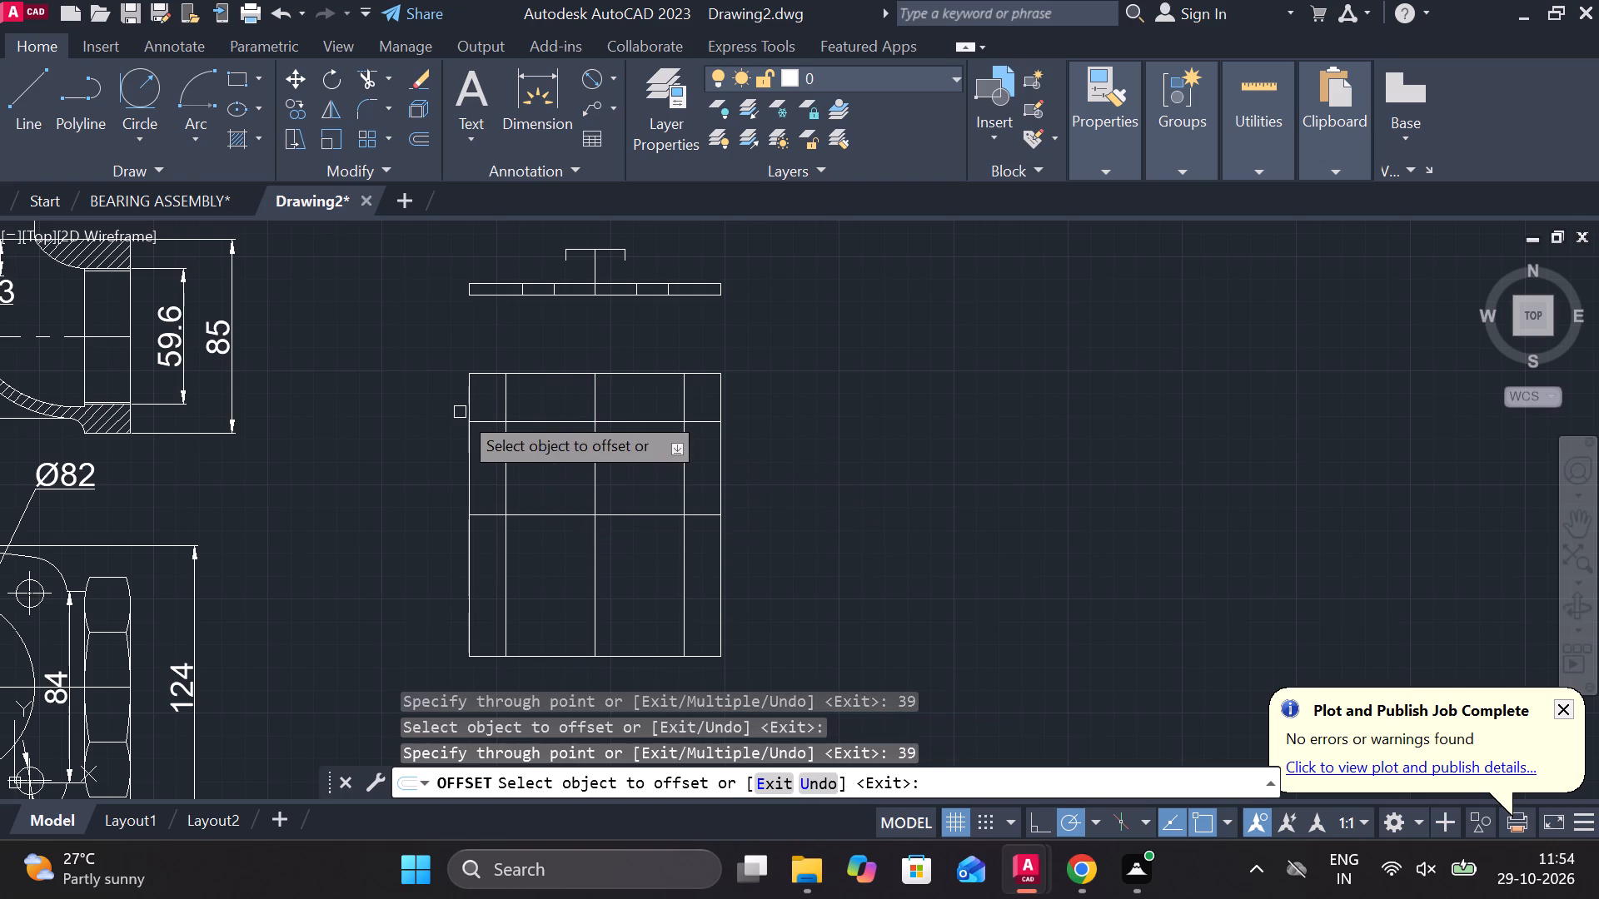
pyautogui.scroll(1, 460, 410)
pyautogui.press('Escape')
# Draw a 12 diameter circle at each upper intersection of the outer vertical lines with the upper horizontal offset line.
pyautogui.write('C')
pyautogui.press('space')
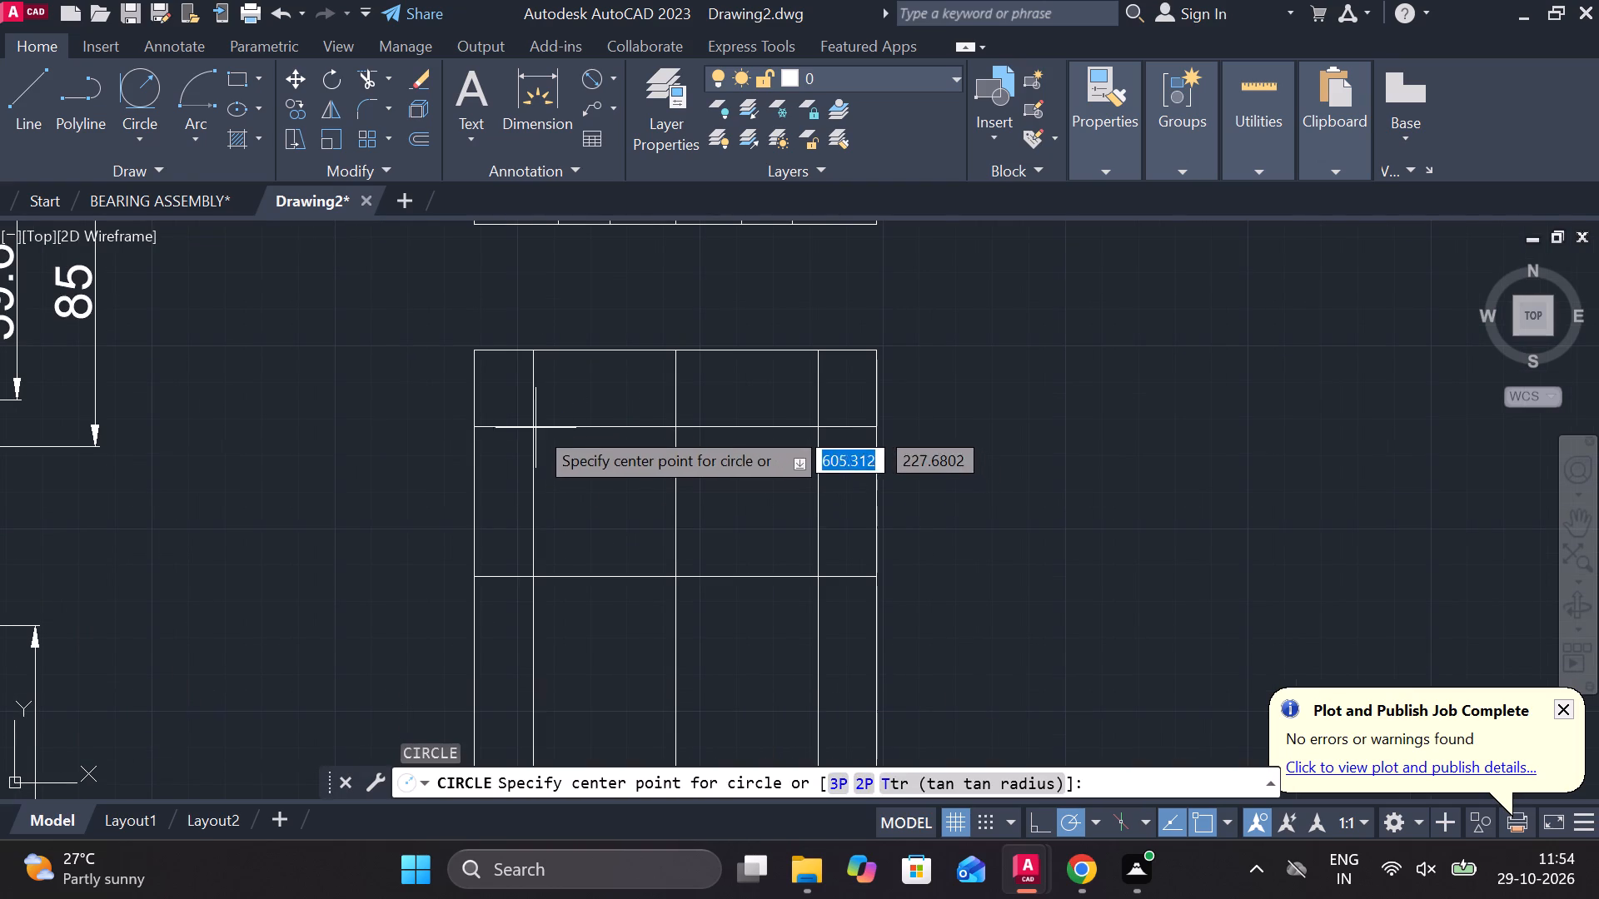
pyautogui.click(535, 425)
pyautogui.write('D 12')
pyautogui.press('space')
pyautogui.press('c')
pyautogui.press('space')
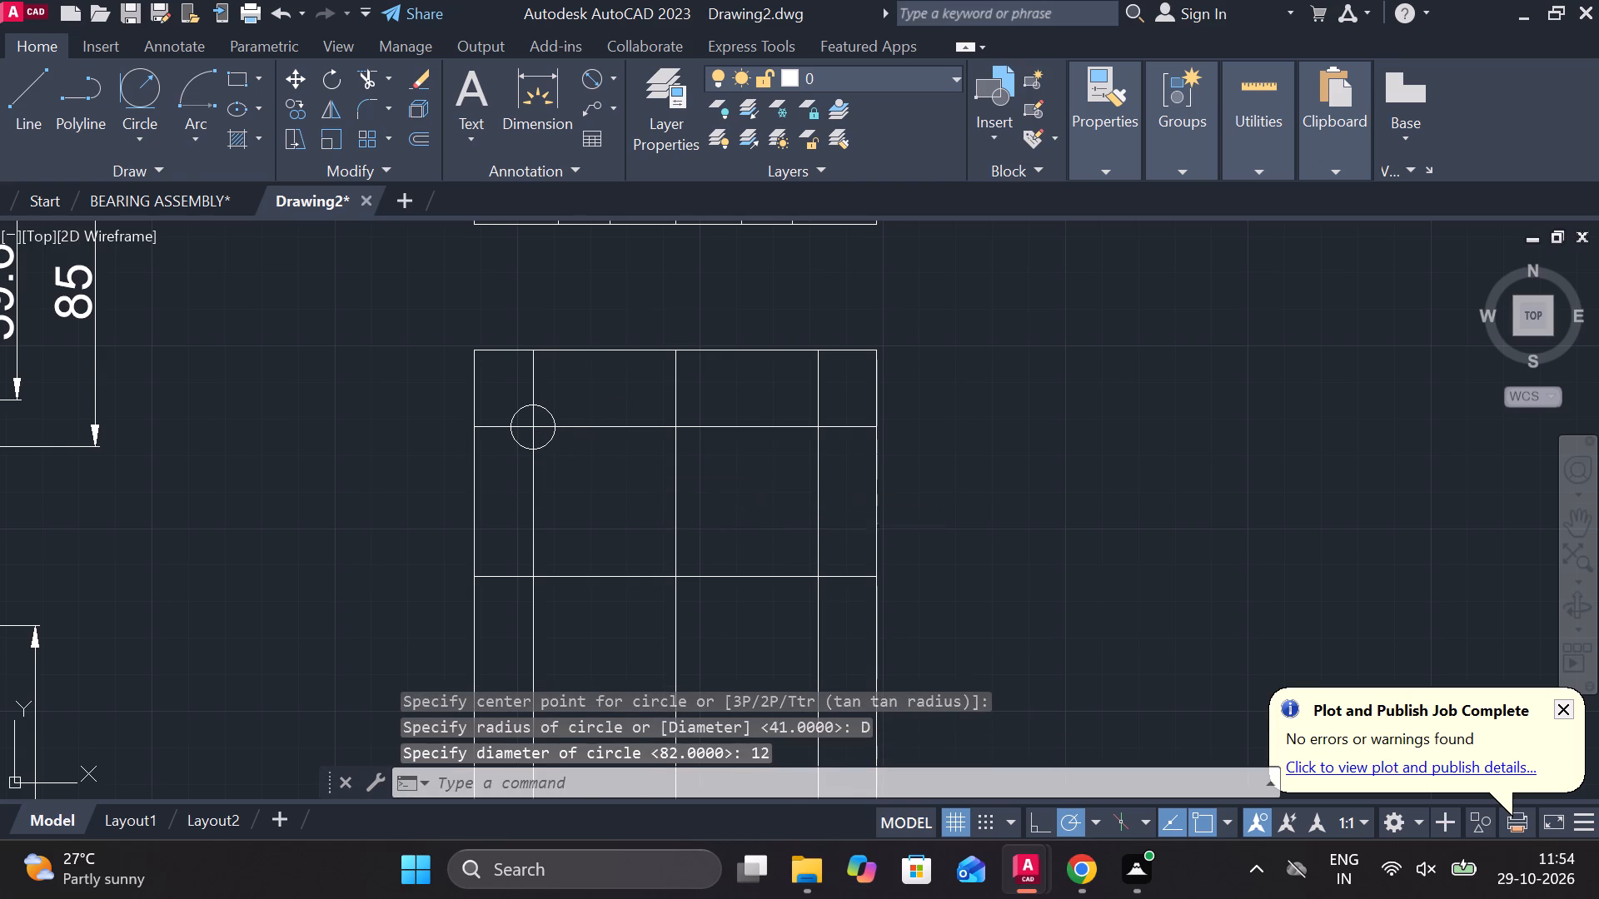
pyautogui.click(821, 430)
pyautogui.write('D 12')
pyautogui.press('space')
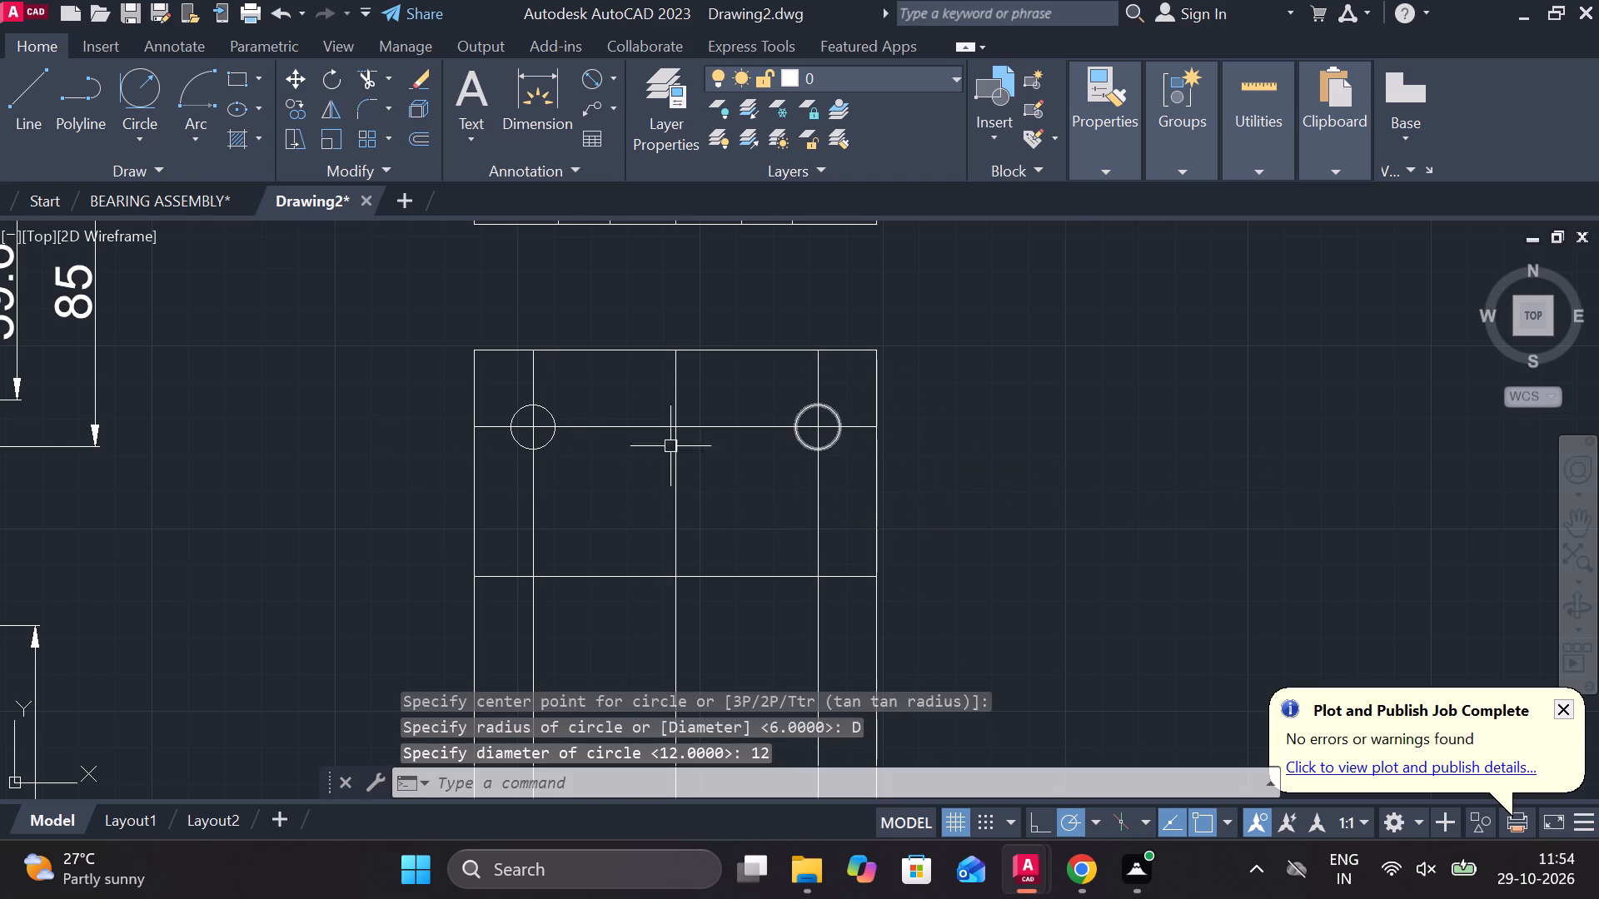
pyautogui.press('Escape')
# Draw a circle of radius 16 concentric with each of the two 12 diameter circles.
pyautogui.write('C')
pyautogui.press('space')
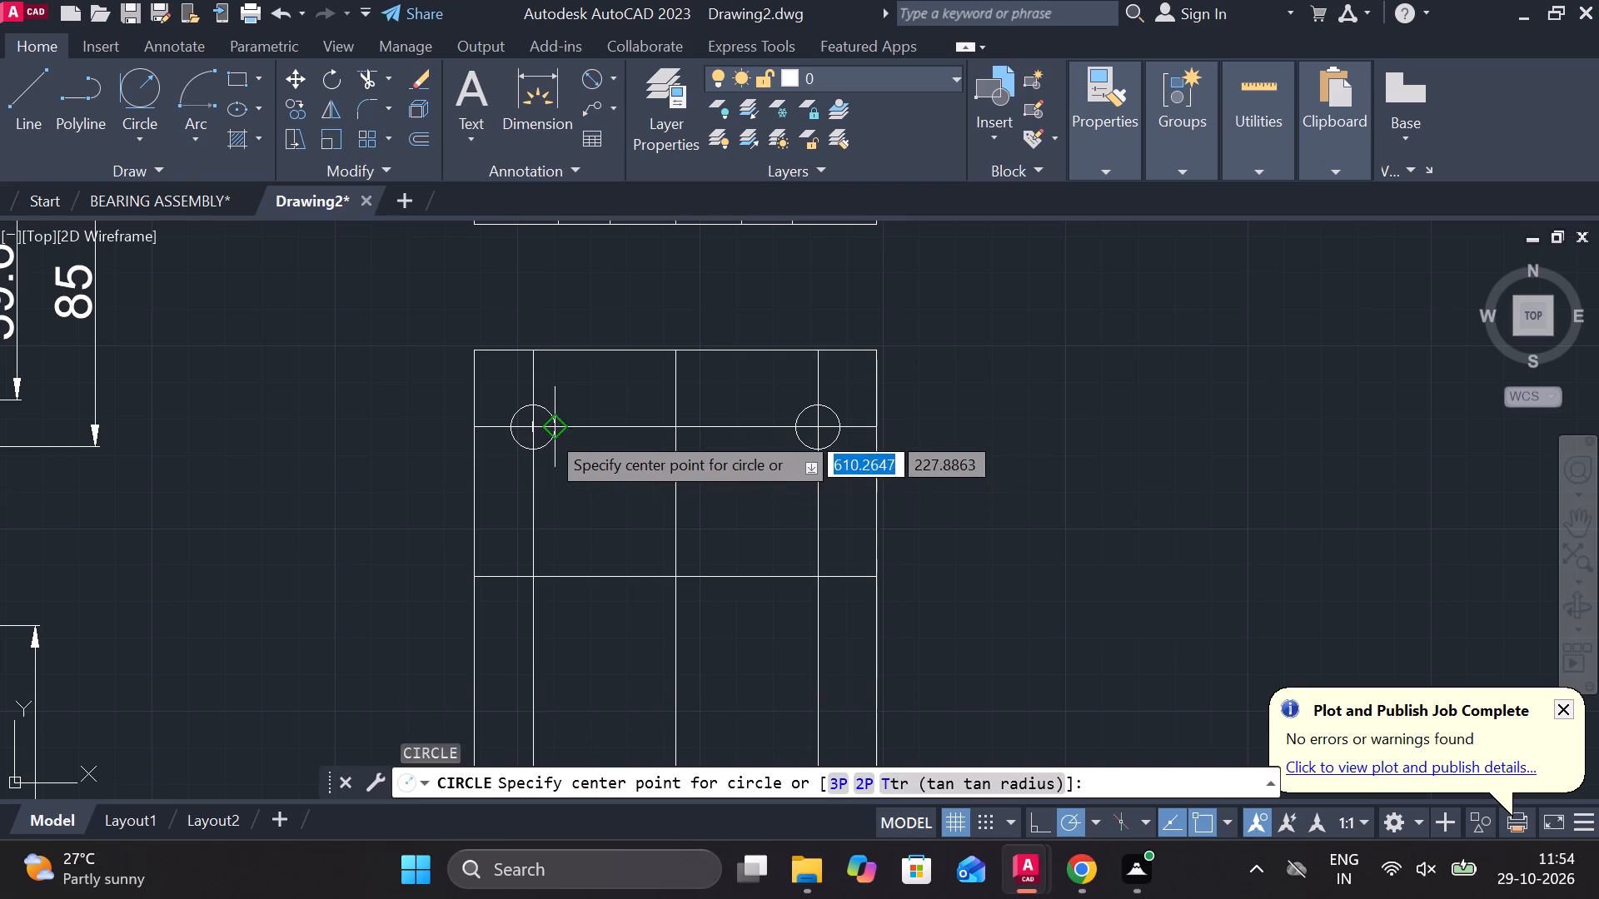
pyautogui.click(532, 430)
pyautogui.write('16')
pyautogui.press('space')
pyautogui.press('space')
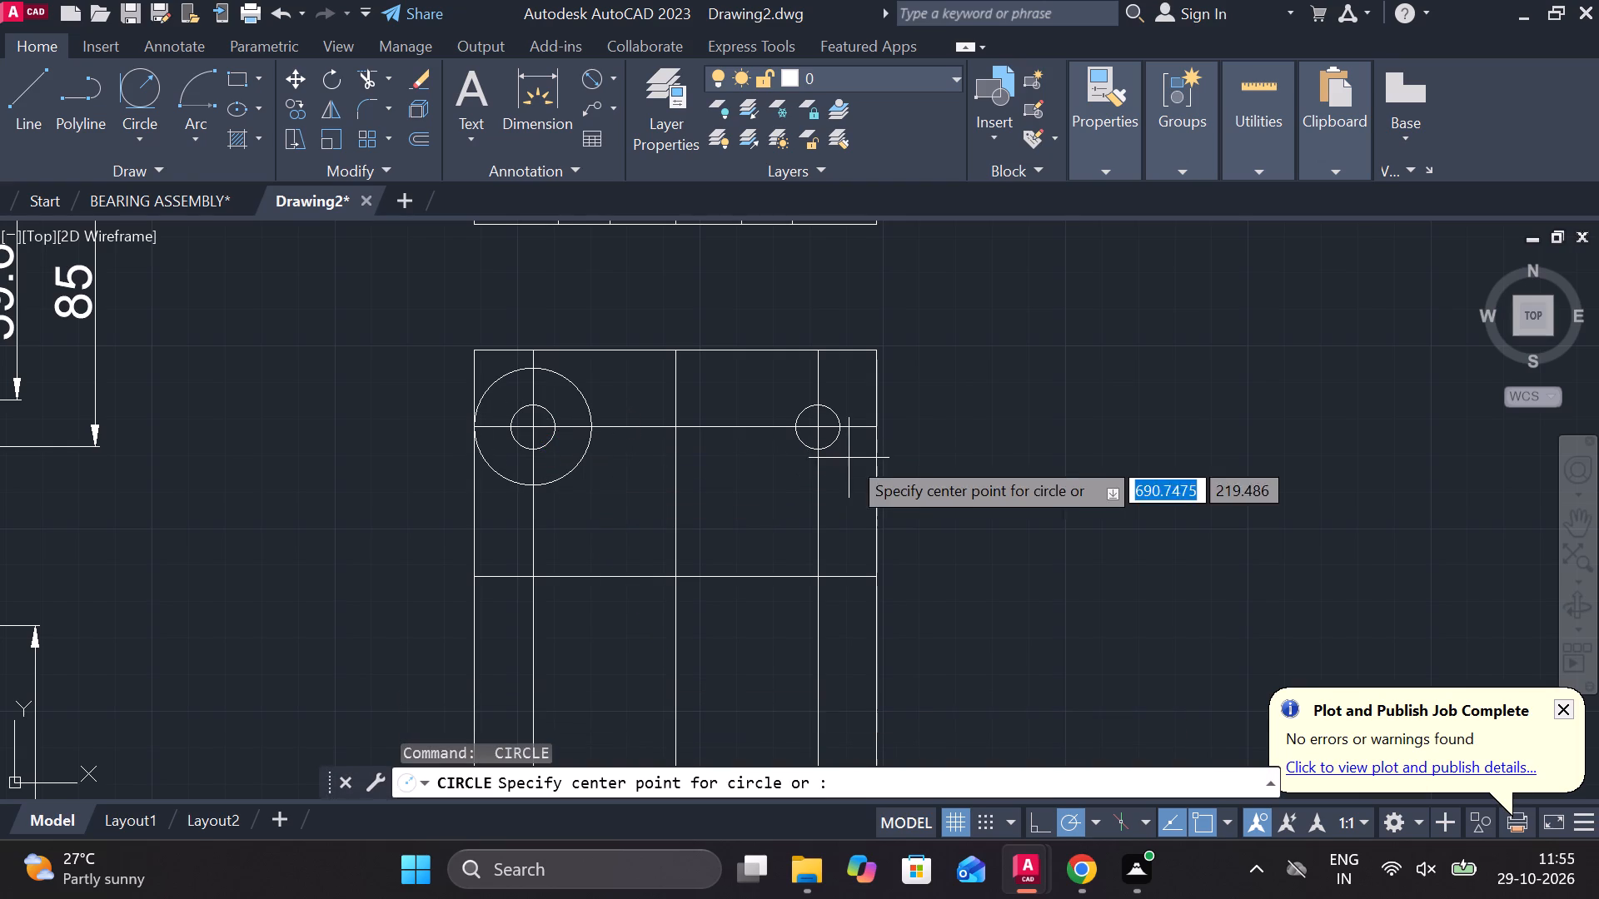
pyautogui.click(817, 431)
pyautogui.write('16')
pyautogui.press('space')
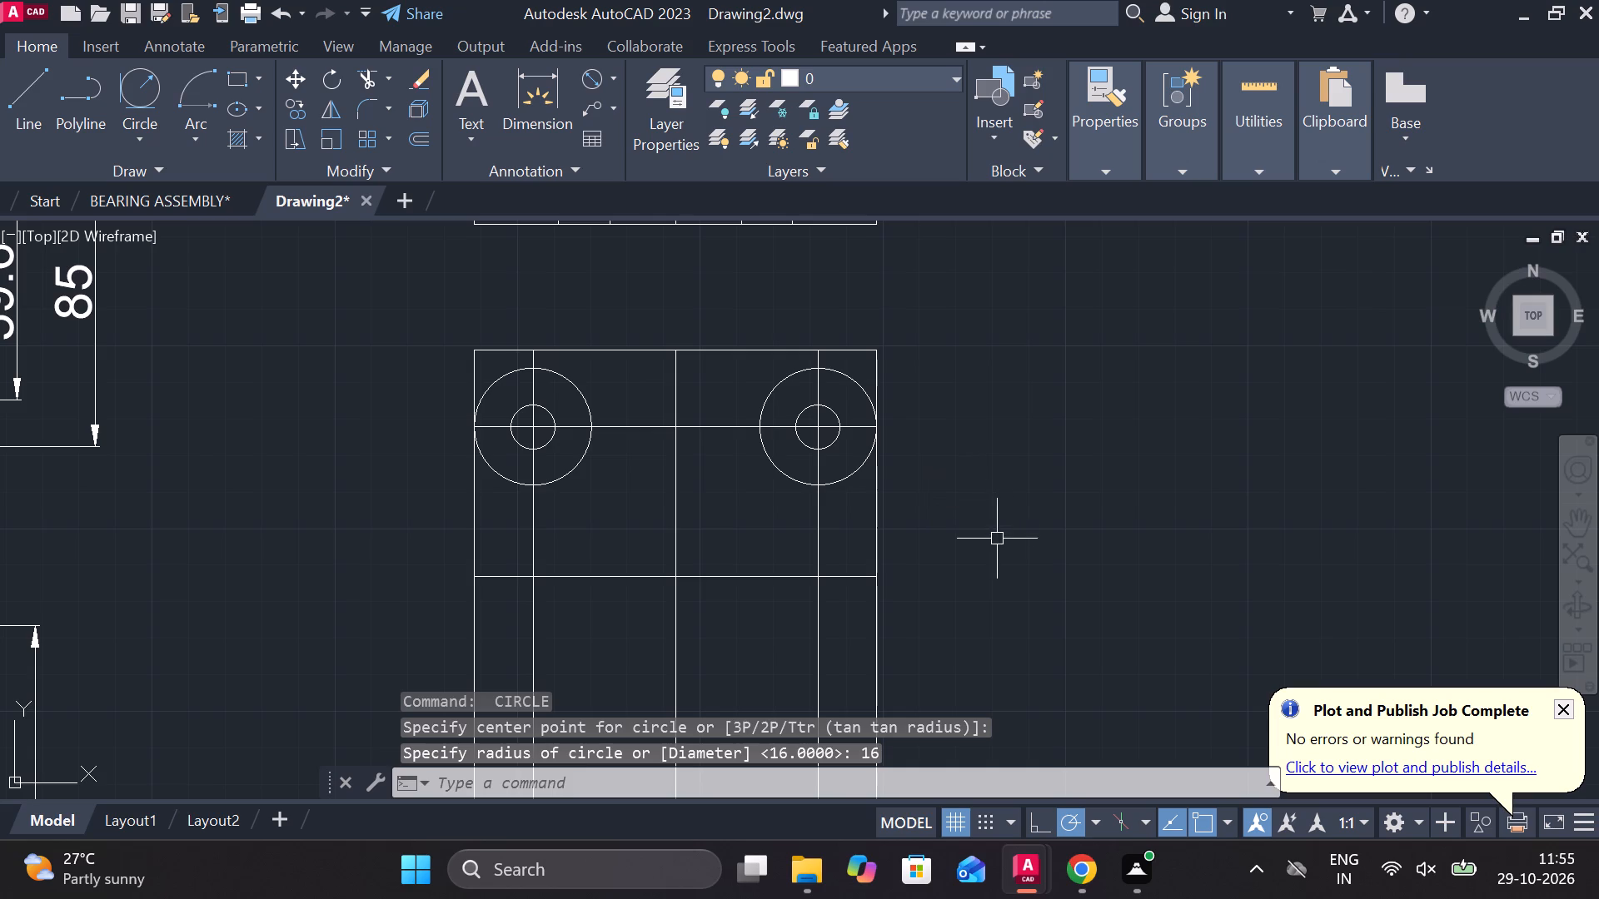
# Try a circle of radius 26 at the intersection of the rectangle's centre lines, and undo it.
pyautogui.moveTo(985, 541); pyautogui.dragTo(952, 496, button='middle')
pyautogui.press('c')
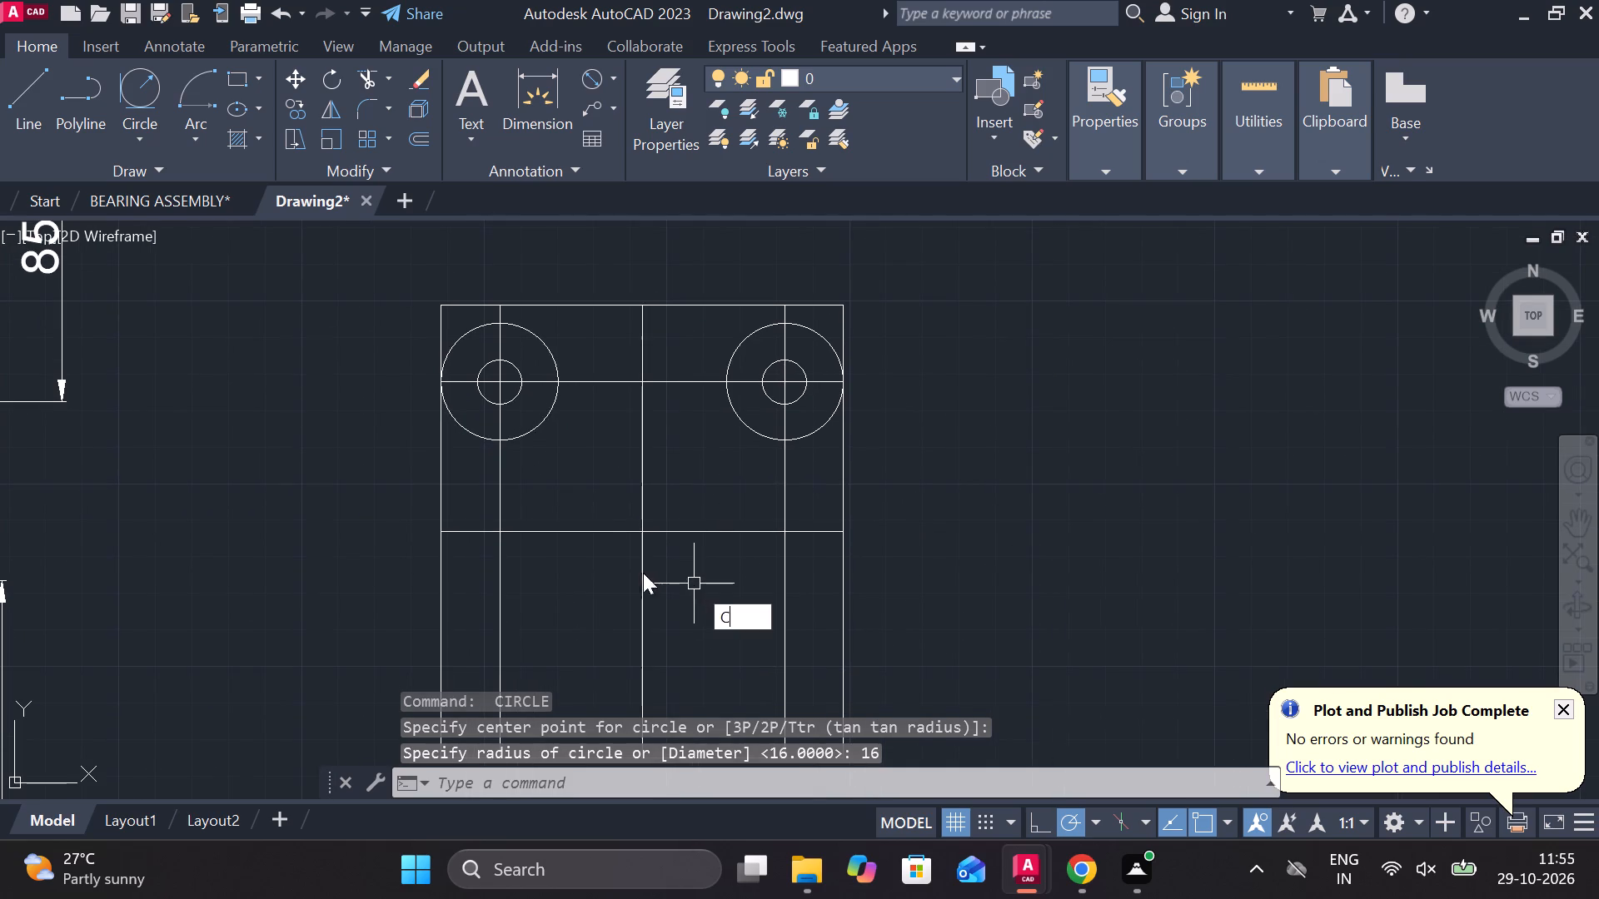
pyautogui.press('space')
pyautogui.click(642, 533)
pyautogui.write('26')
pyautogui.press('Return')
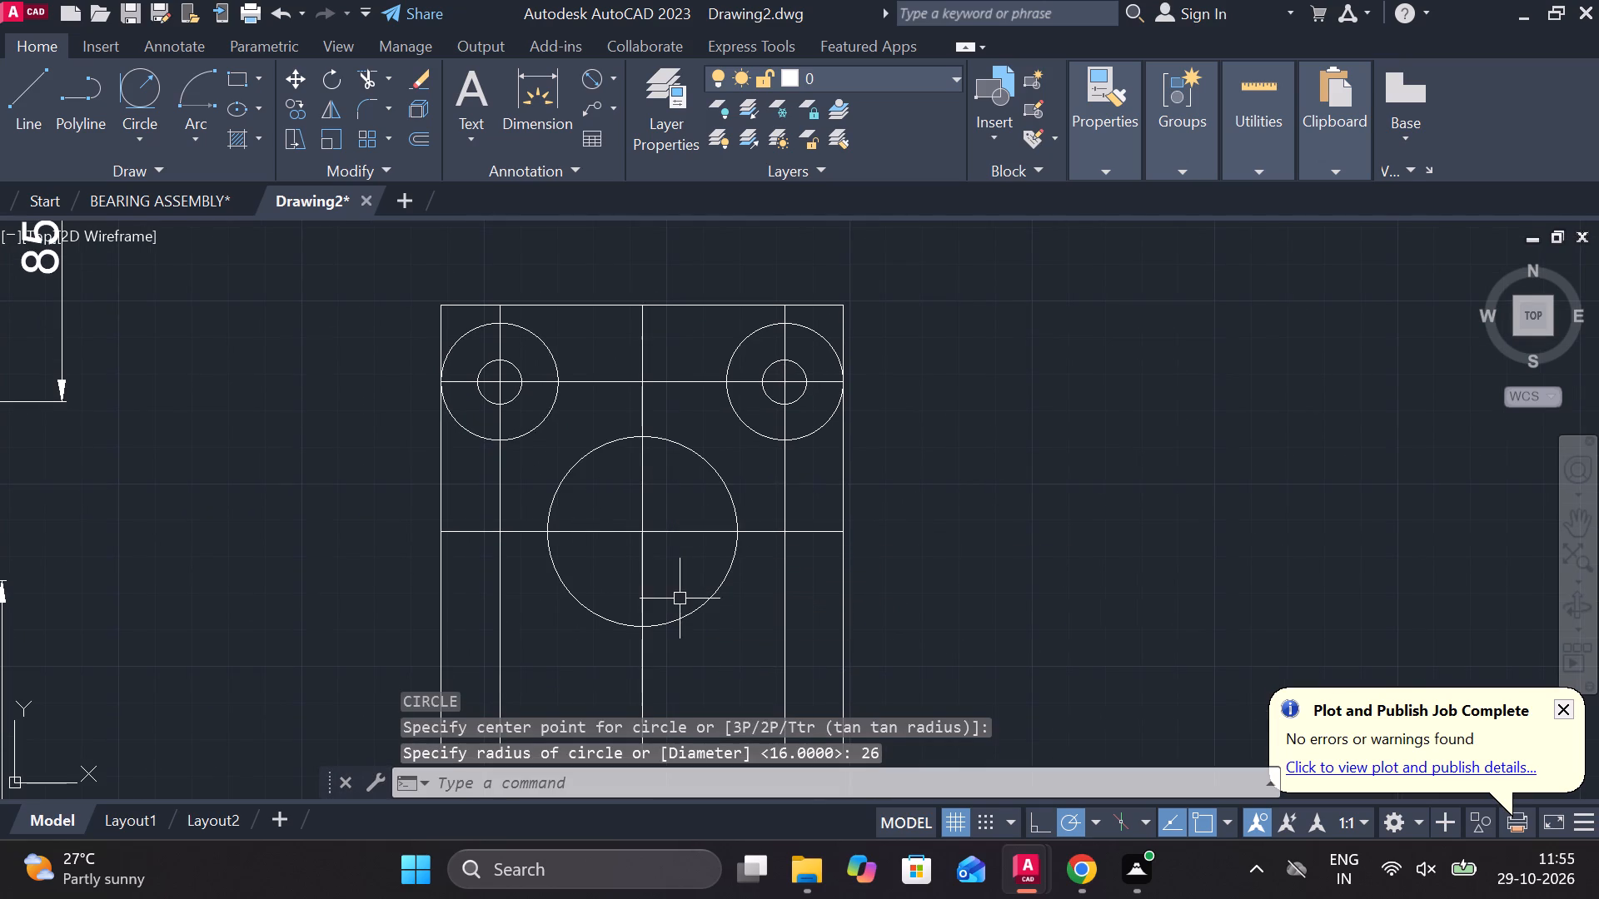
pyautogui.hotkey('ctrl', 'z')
# Draw a 26 diameter circle at the intersection of the rectangle's centre lines.
pyautogui.write('C')
pyautogui.press('space')
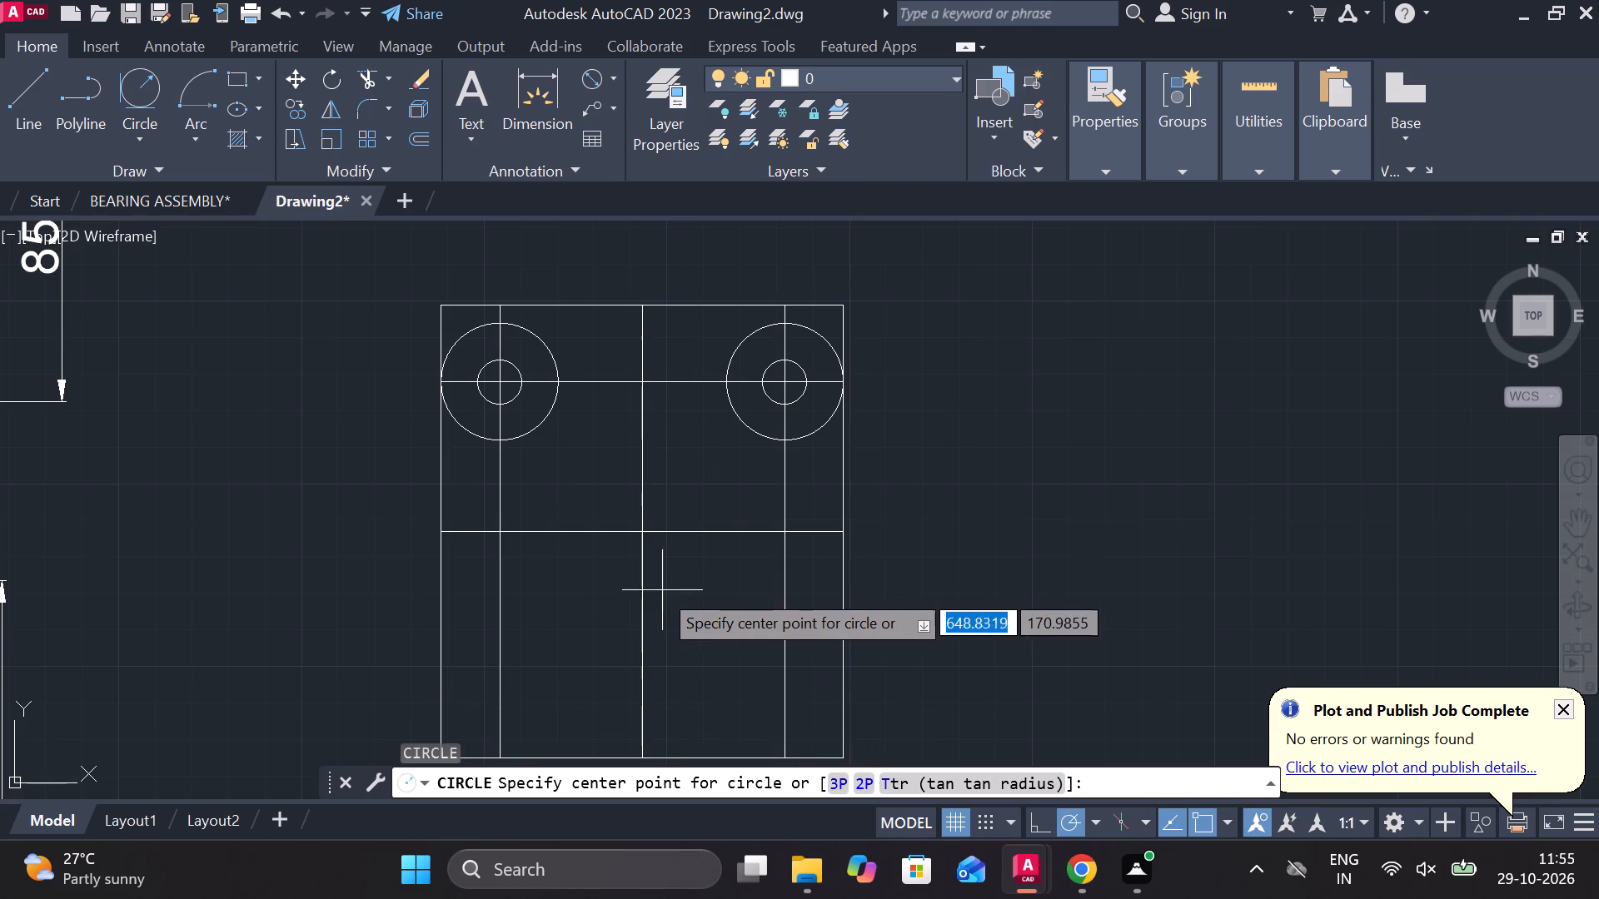
pyautogui.click(637, 539)
pyautogui.press('d')
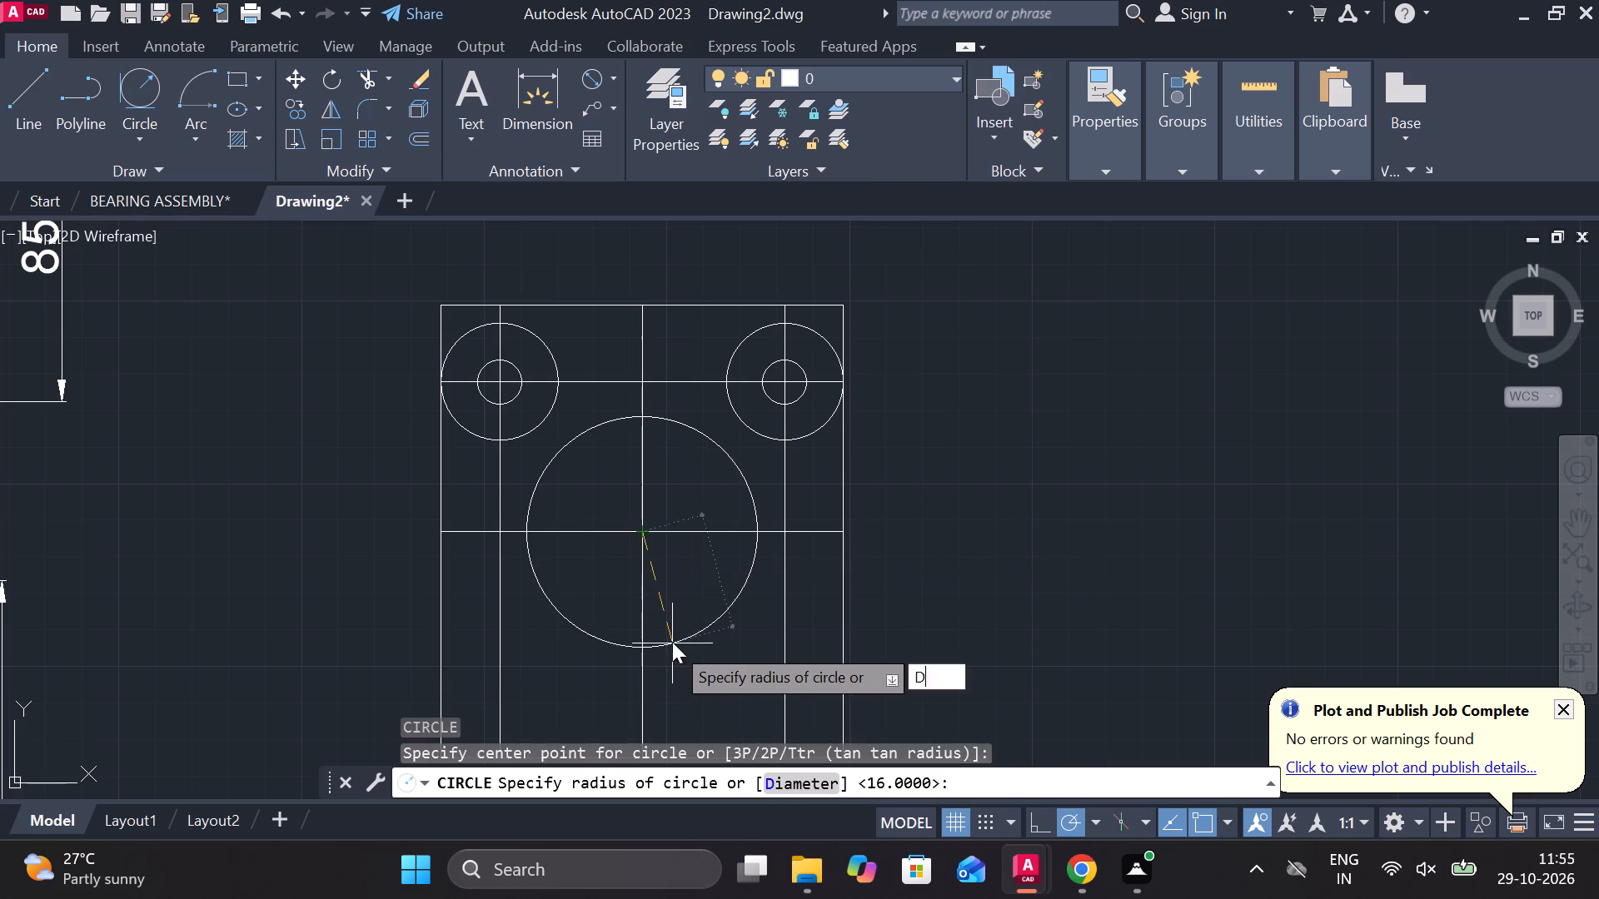
pyautogui.press('space')
pyautogui.write('26')
pyautogui.press('space')
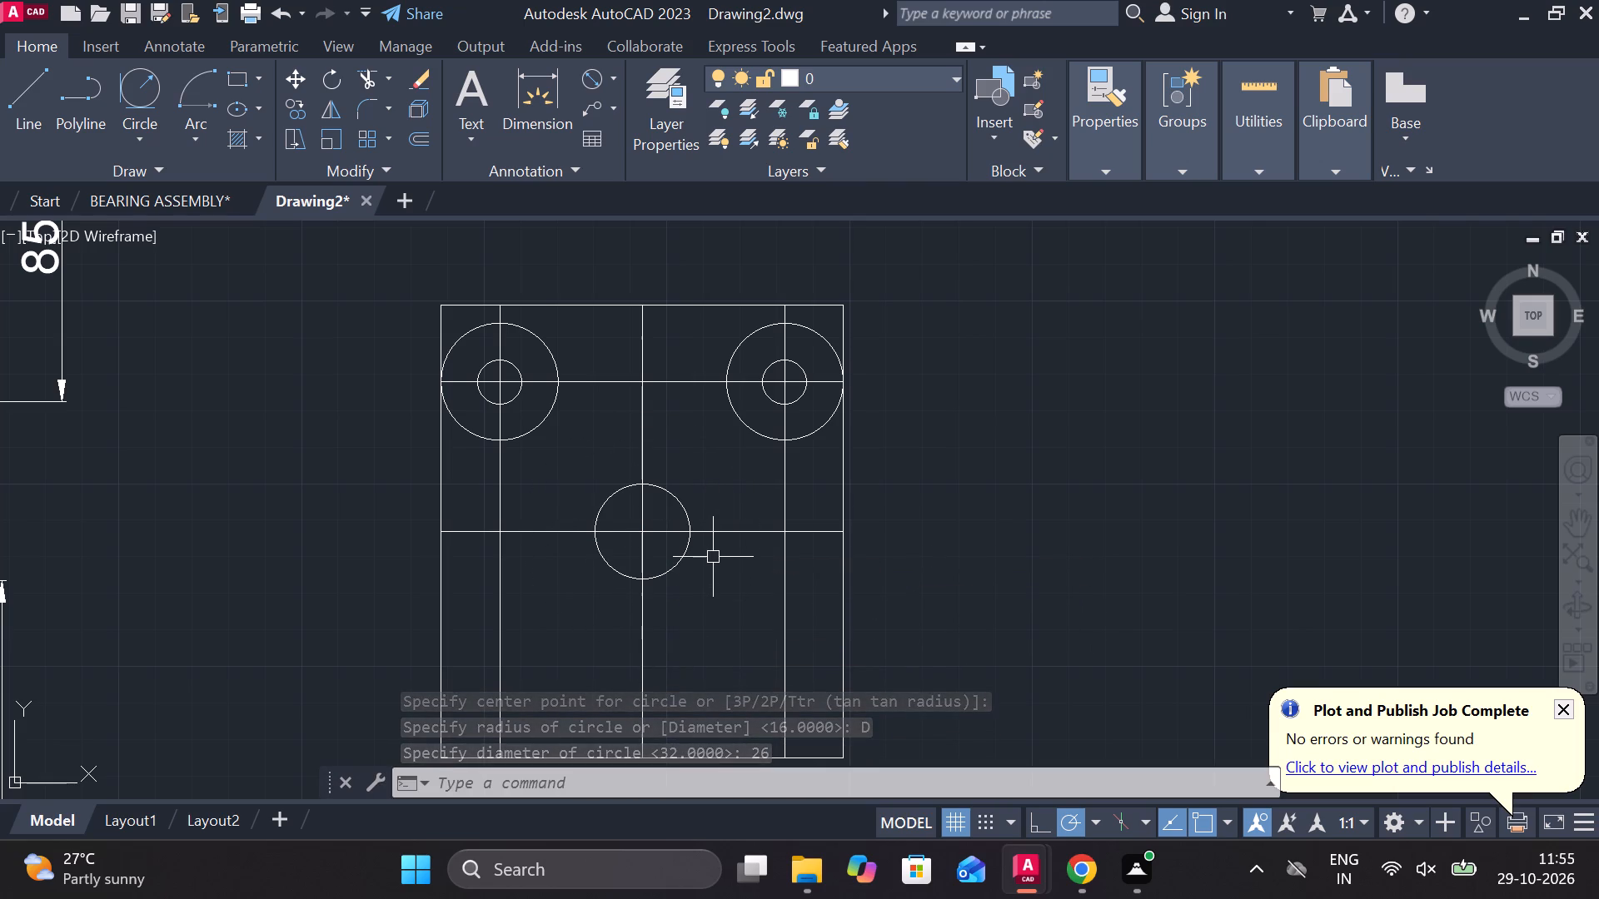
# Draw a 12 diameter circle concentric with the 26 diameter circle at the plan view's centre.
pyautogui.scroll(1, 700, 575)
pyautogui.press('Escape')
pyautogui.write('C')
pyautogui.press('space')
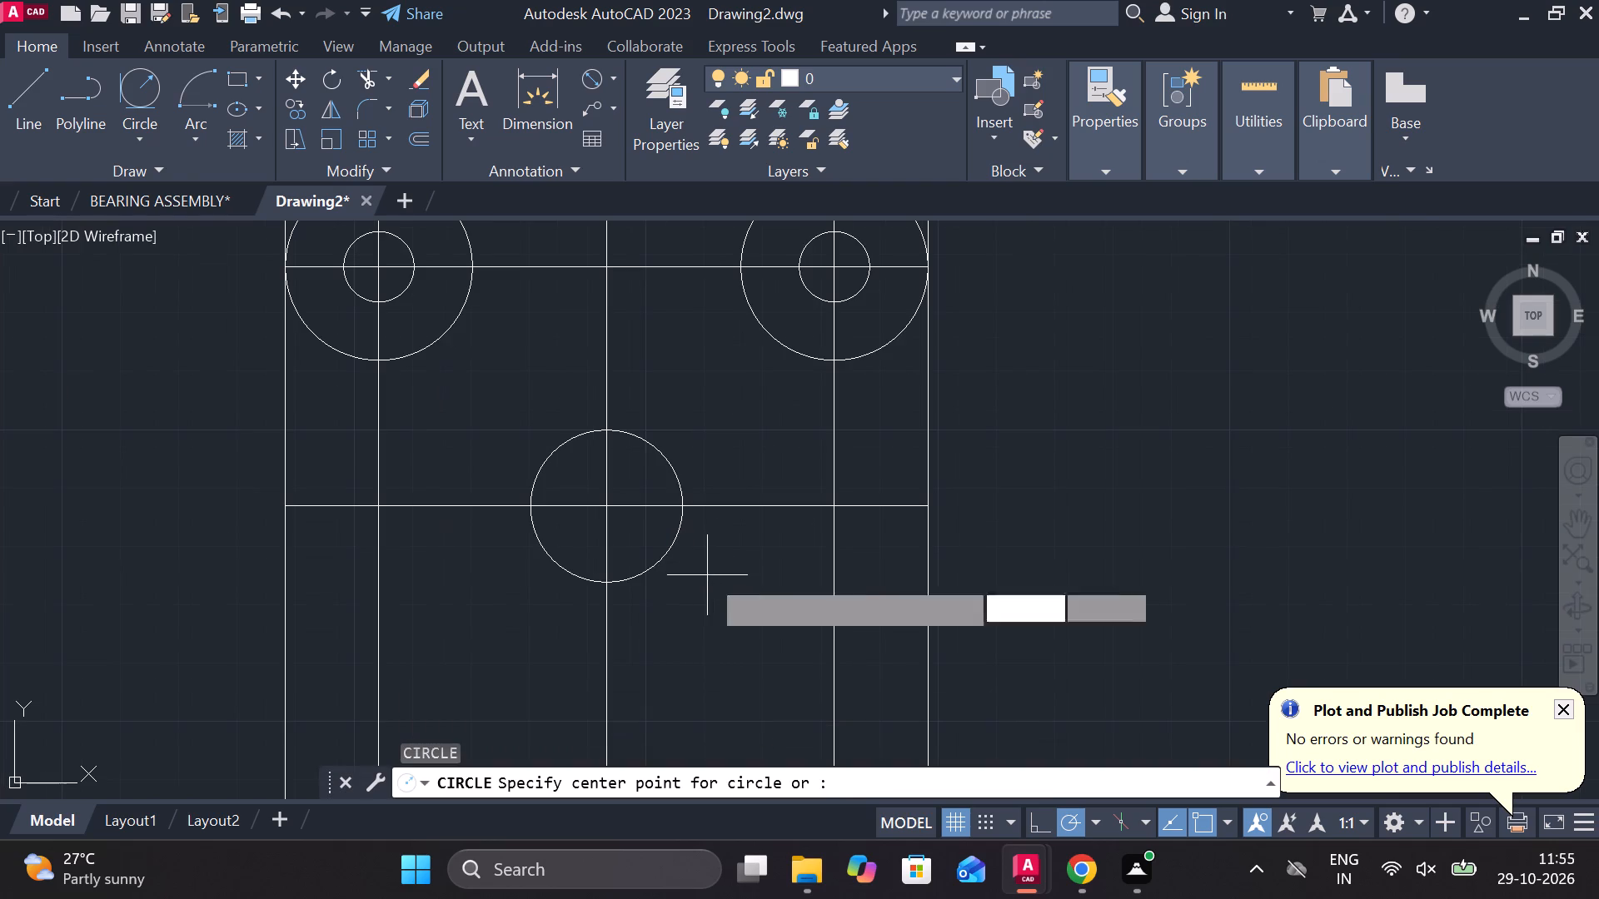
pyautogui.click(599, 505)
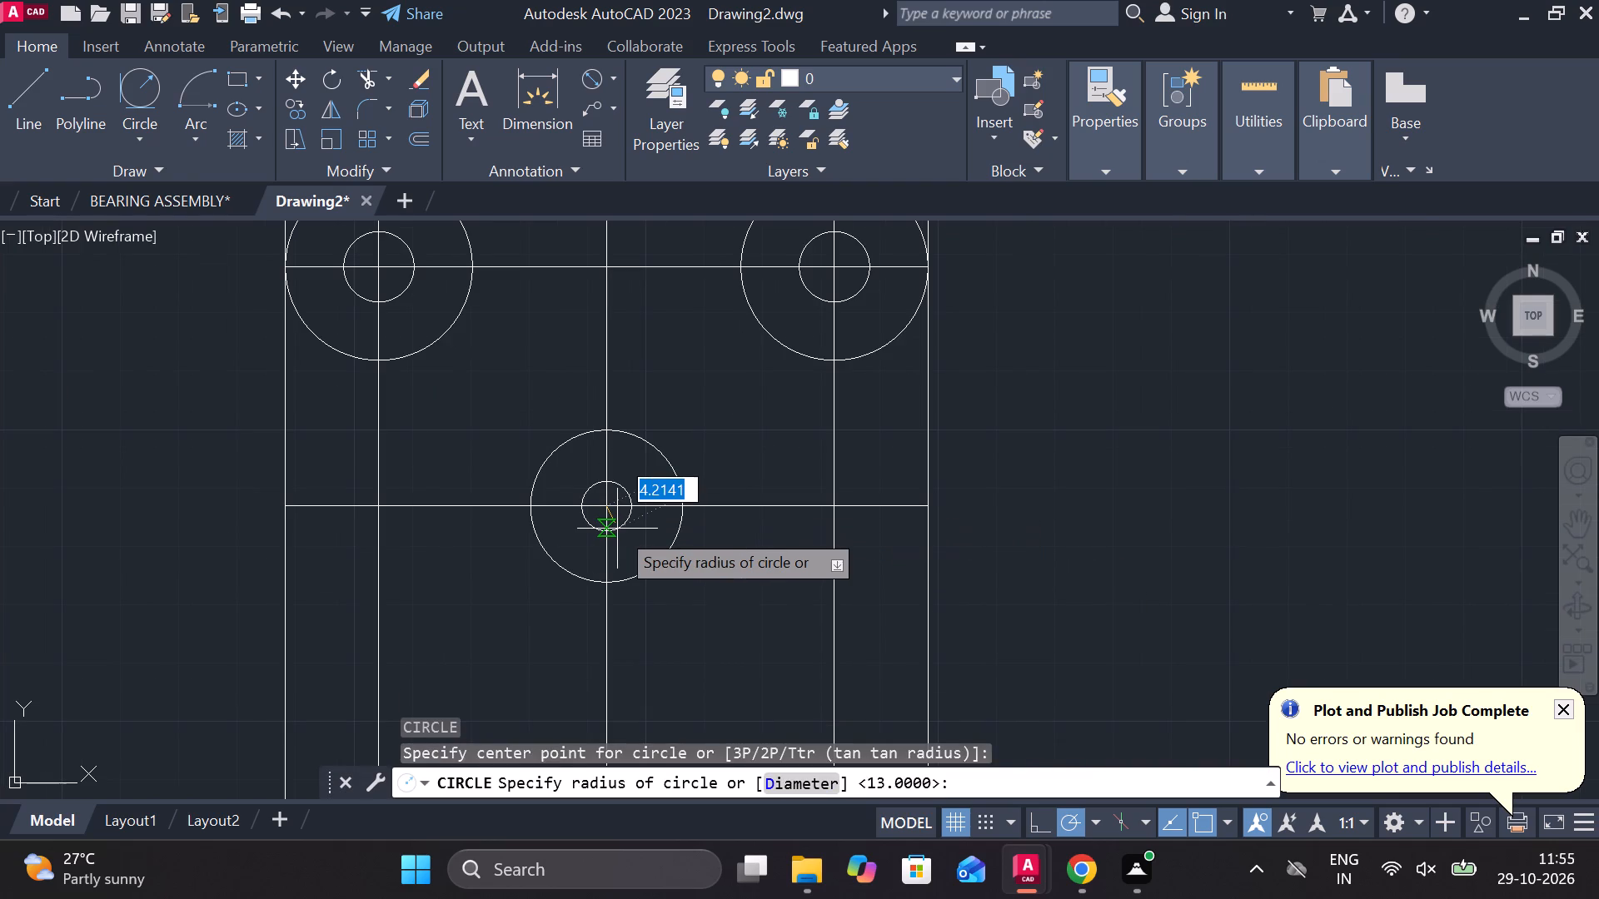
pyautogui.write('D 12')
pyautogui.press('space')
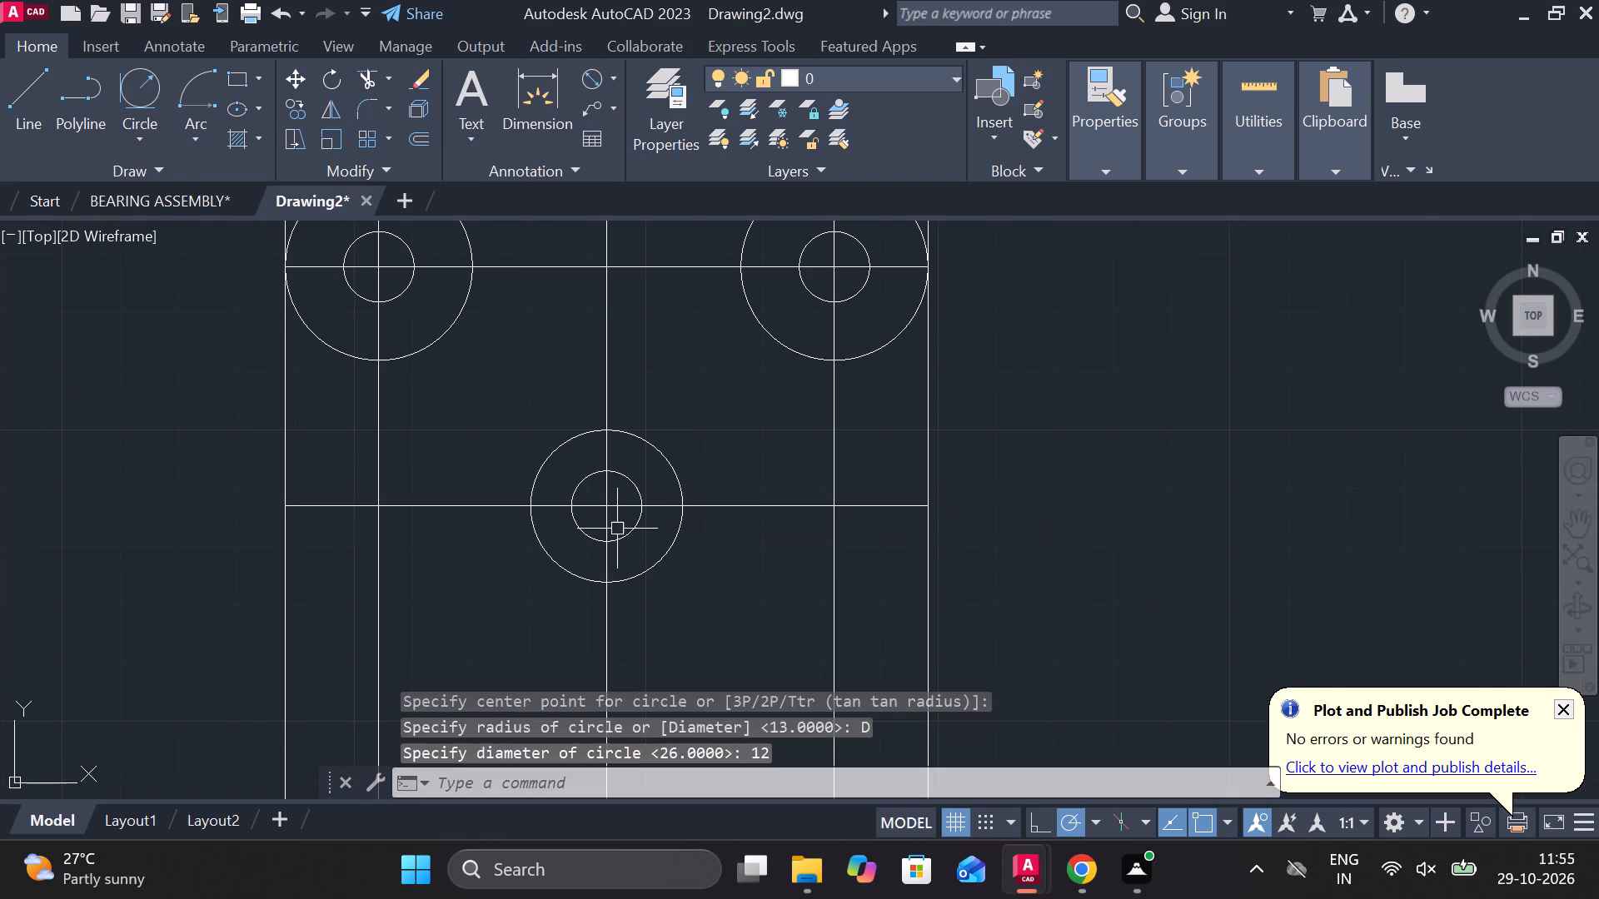
# Draw a 5 diameter circle at the centre of the 26 diameter circle.
pyautogui.write('C')
pyautogui.press('space')
pyautogui.scroll(2, 631, 522)
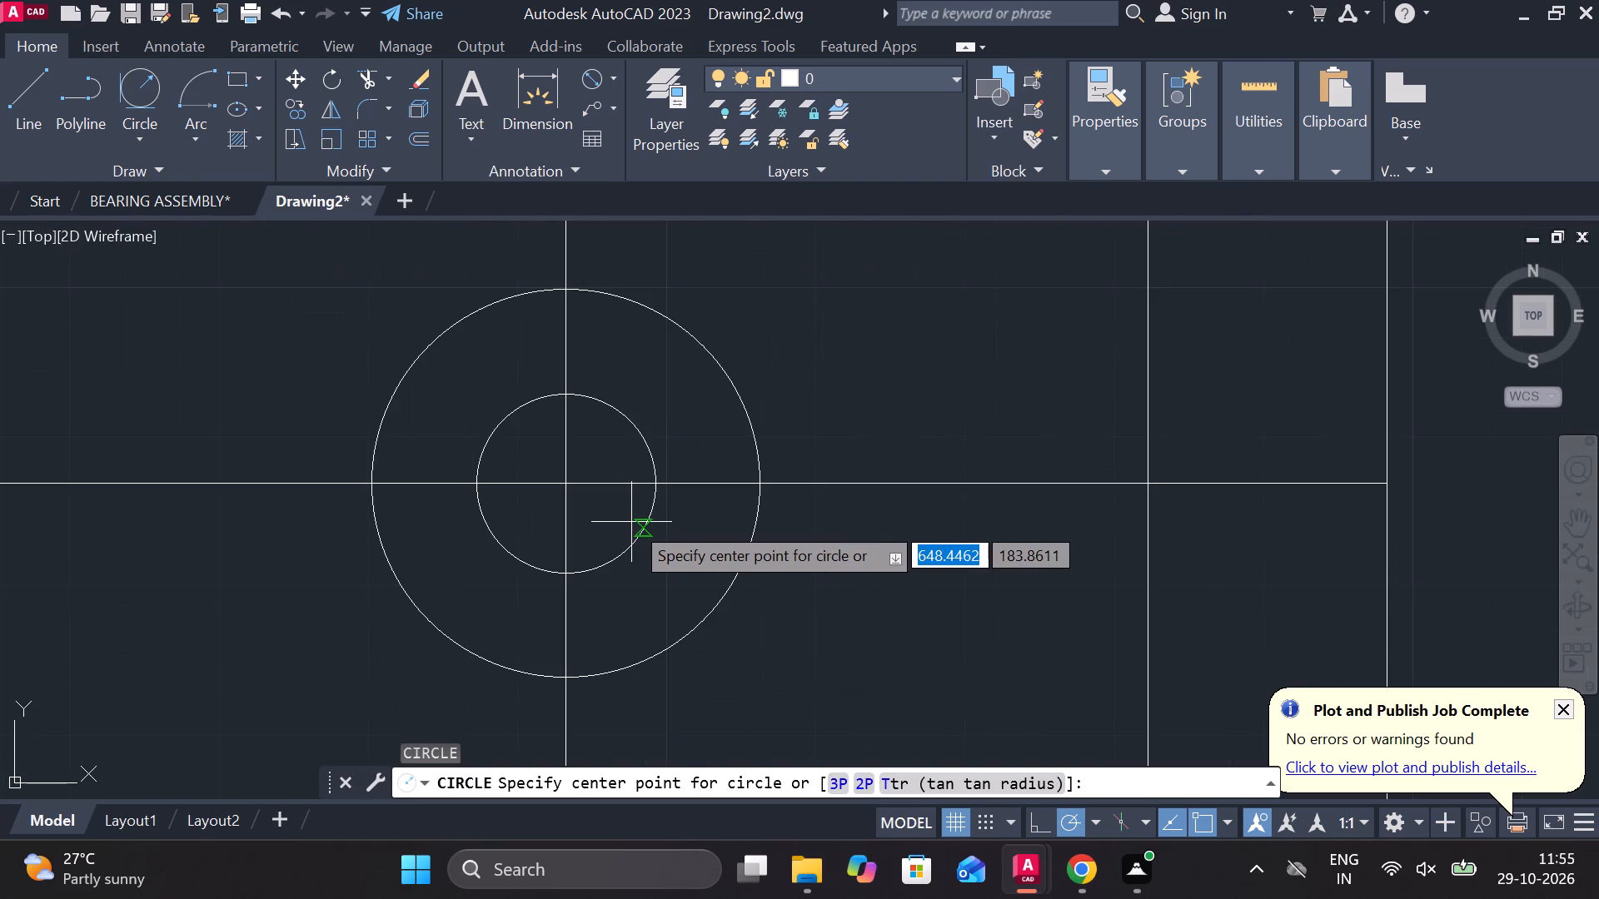
pyautogui.click(565, 489)
pyautogui.write('D')
pyautogui.press('space')
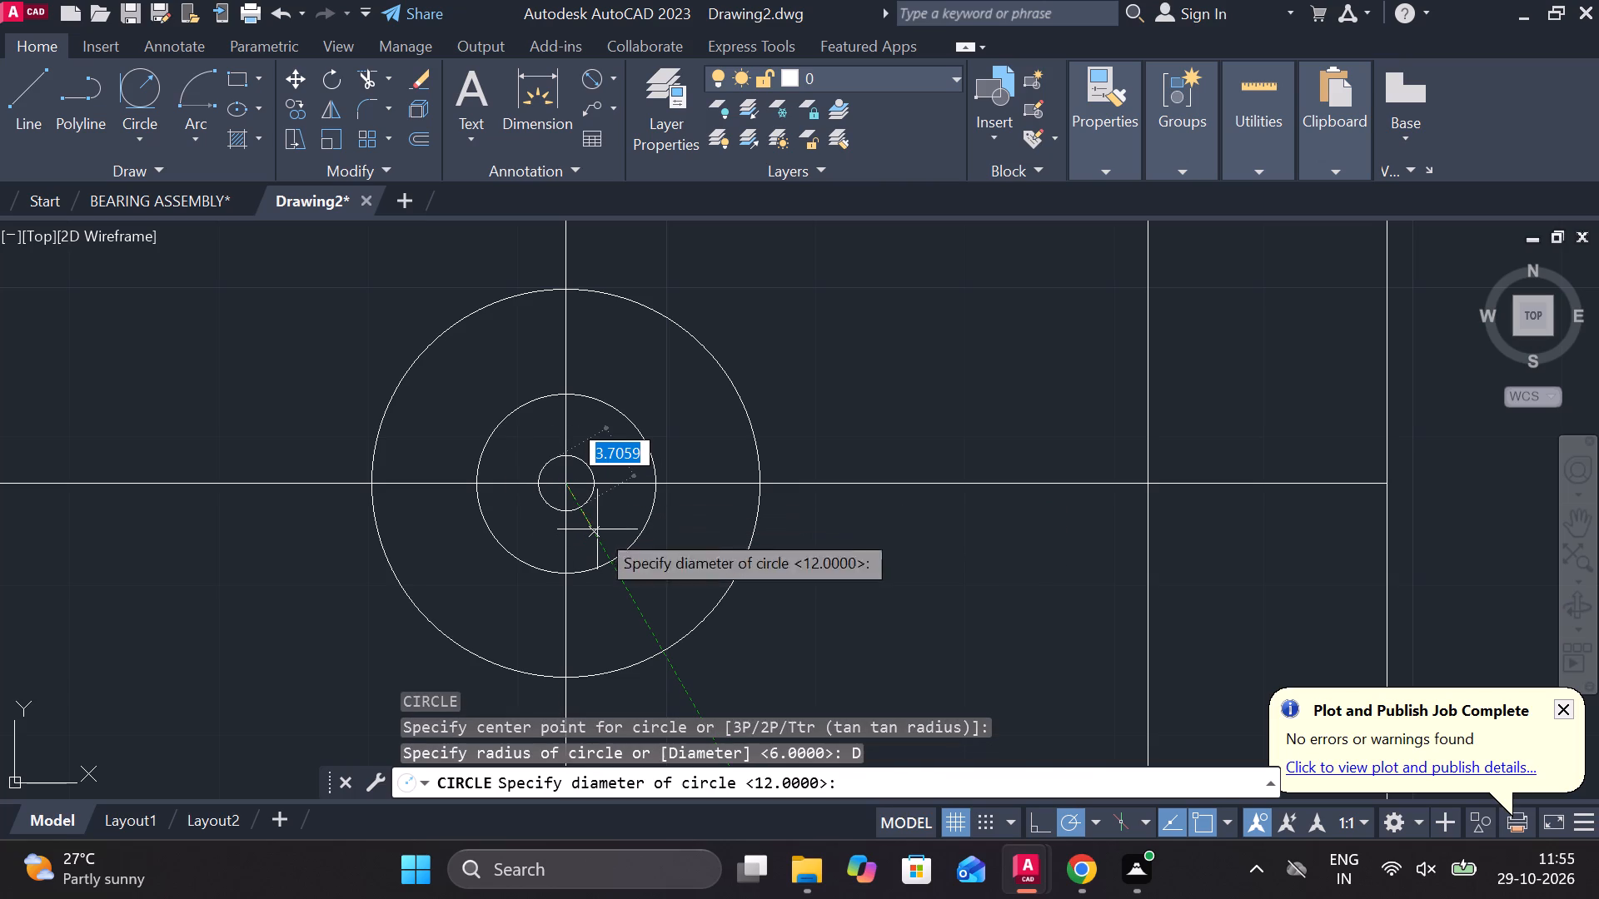
pyautogui.write('5')
pyautogui.press('space')
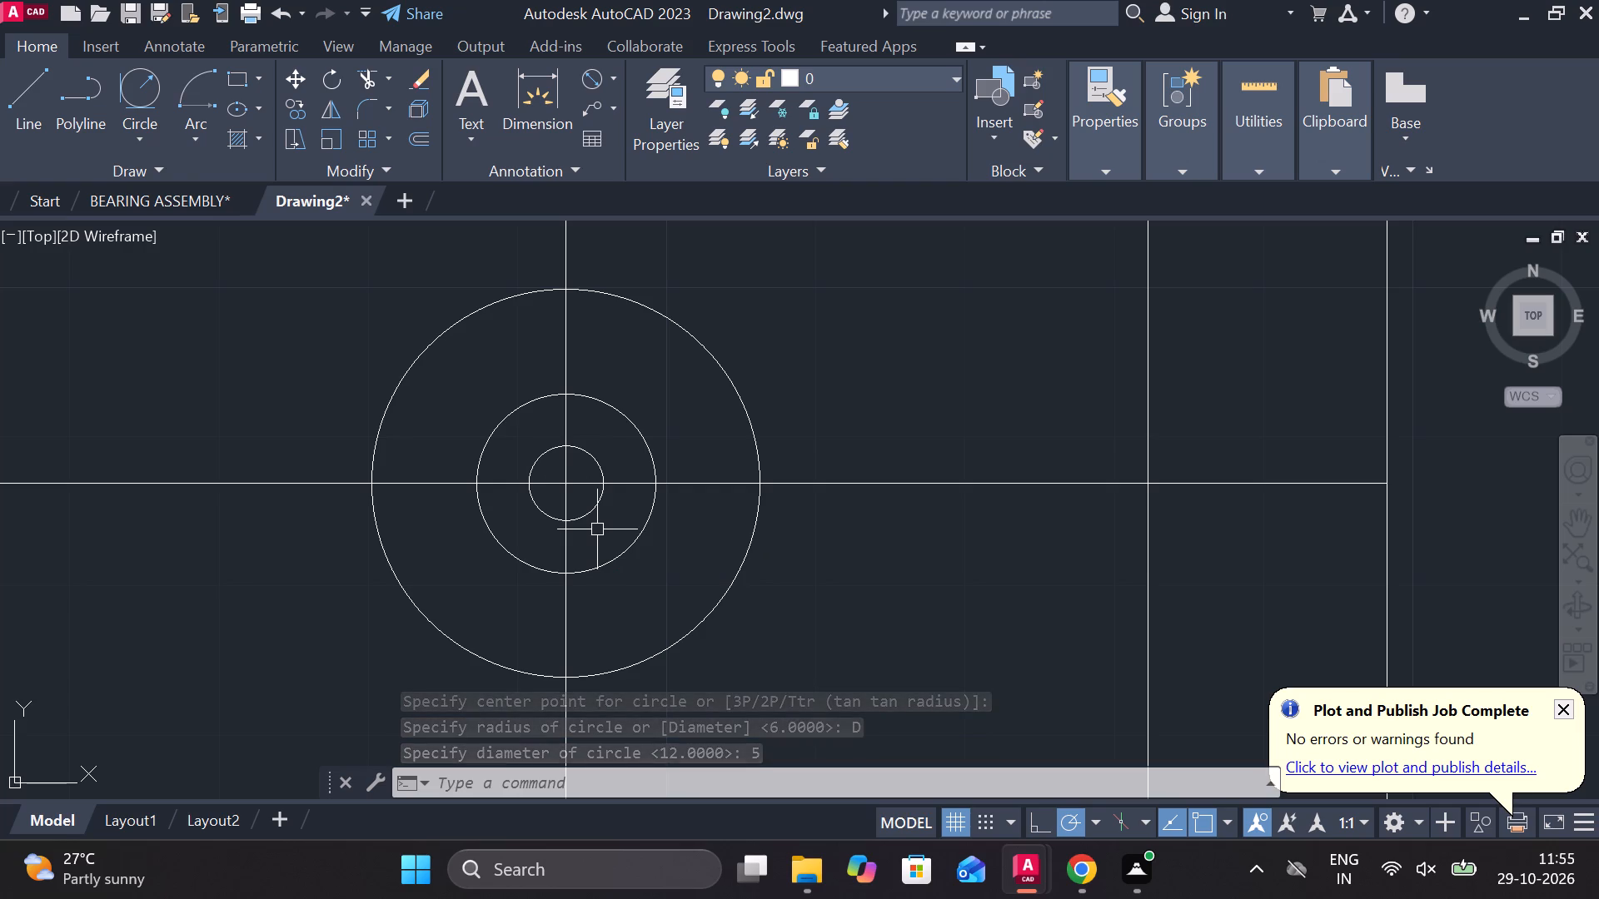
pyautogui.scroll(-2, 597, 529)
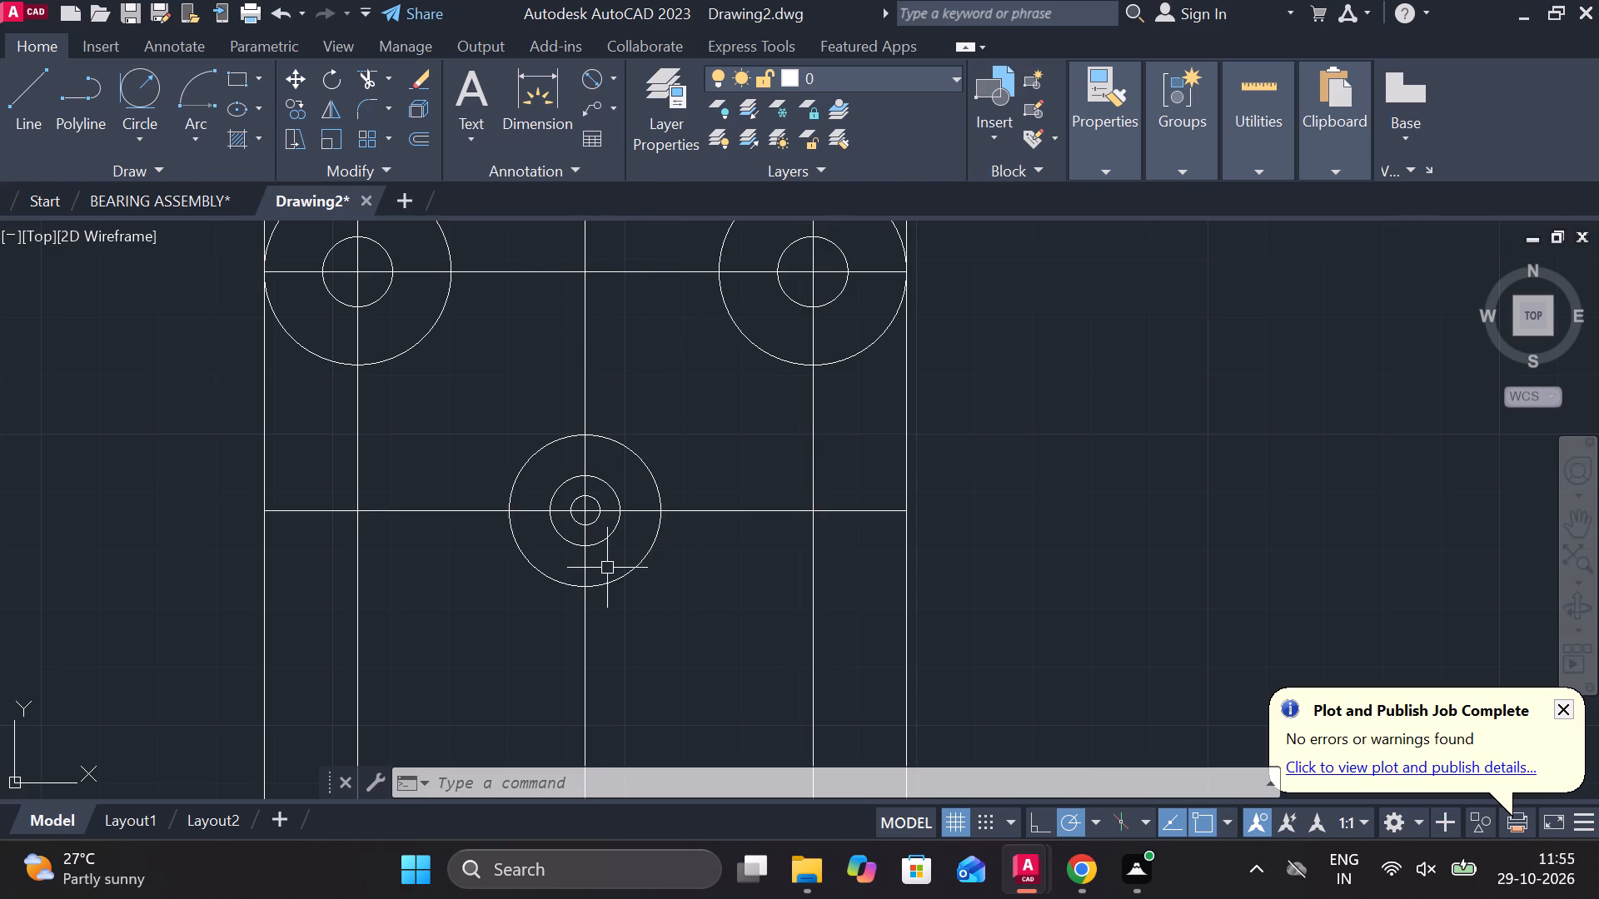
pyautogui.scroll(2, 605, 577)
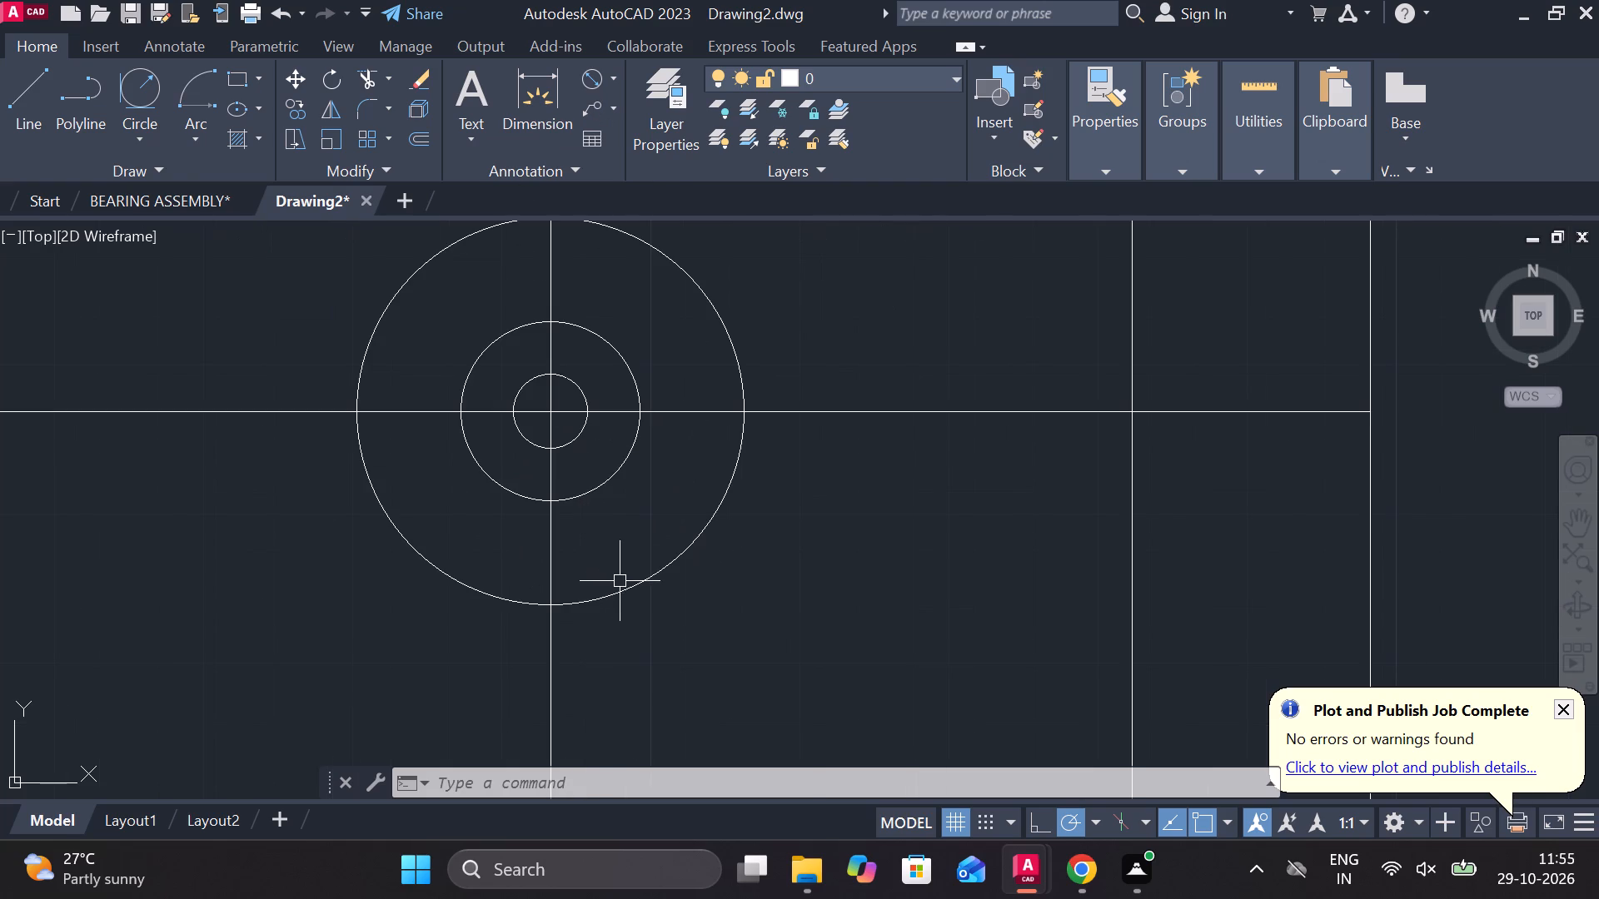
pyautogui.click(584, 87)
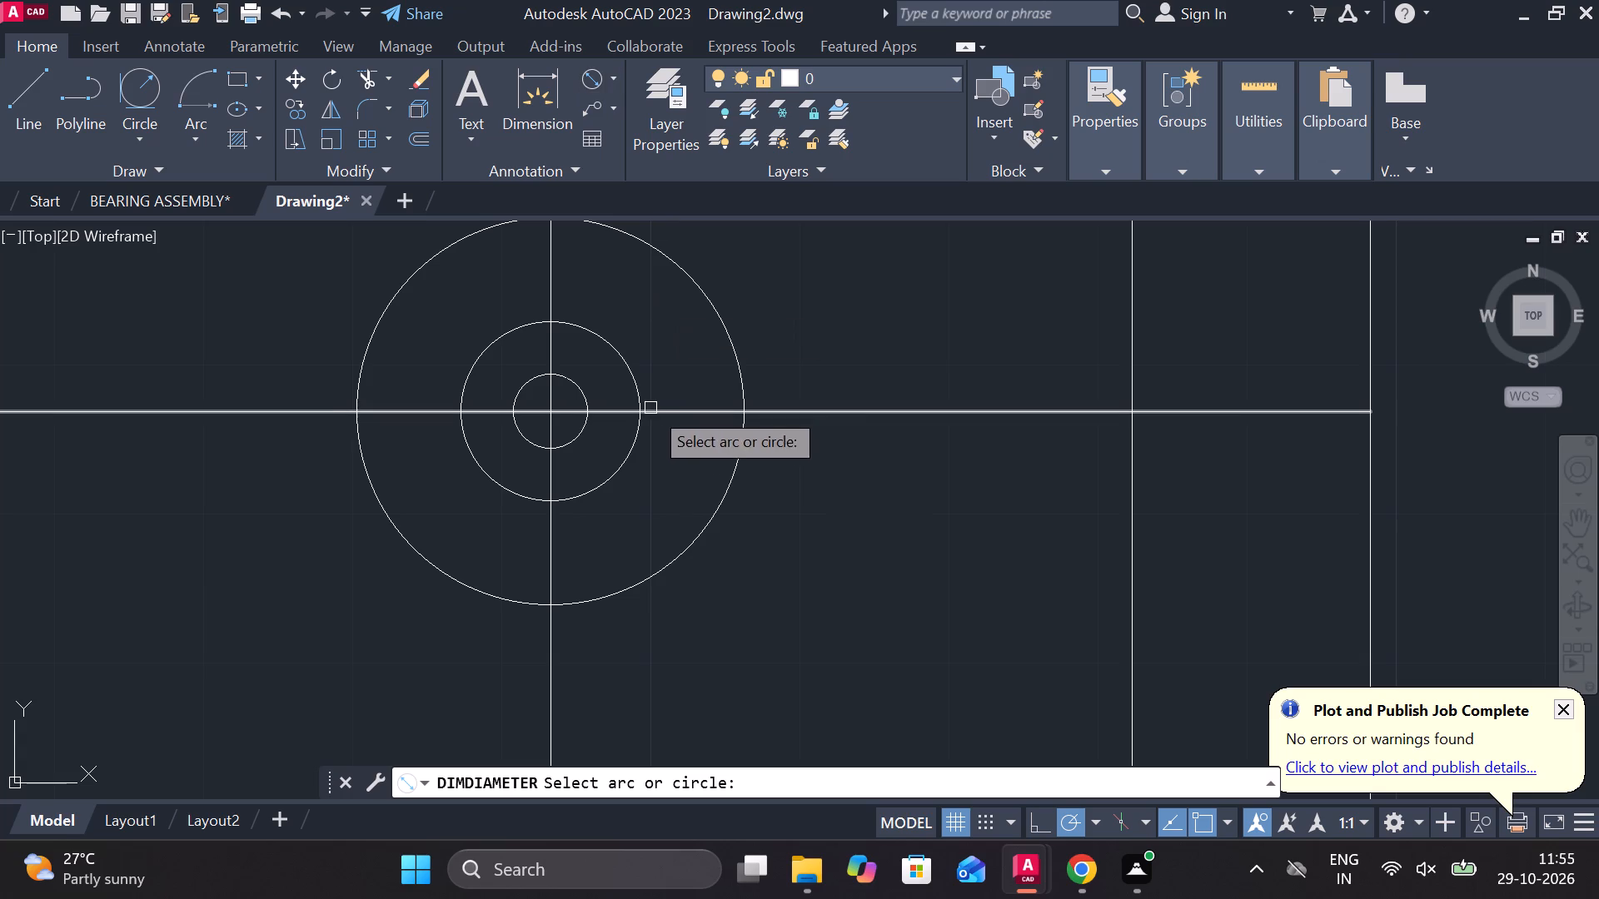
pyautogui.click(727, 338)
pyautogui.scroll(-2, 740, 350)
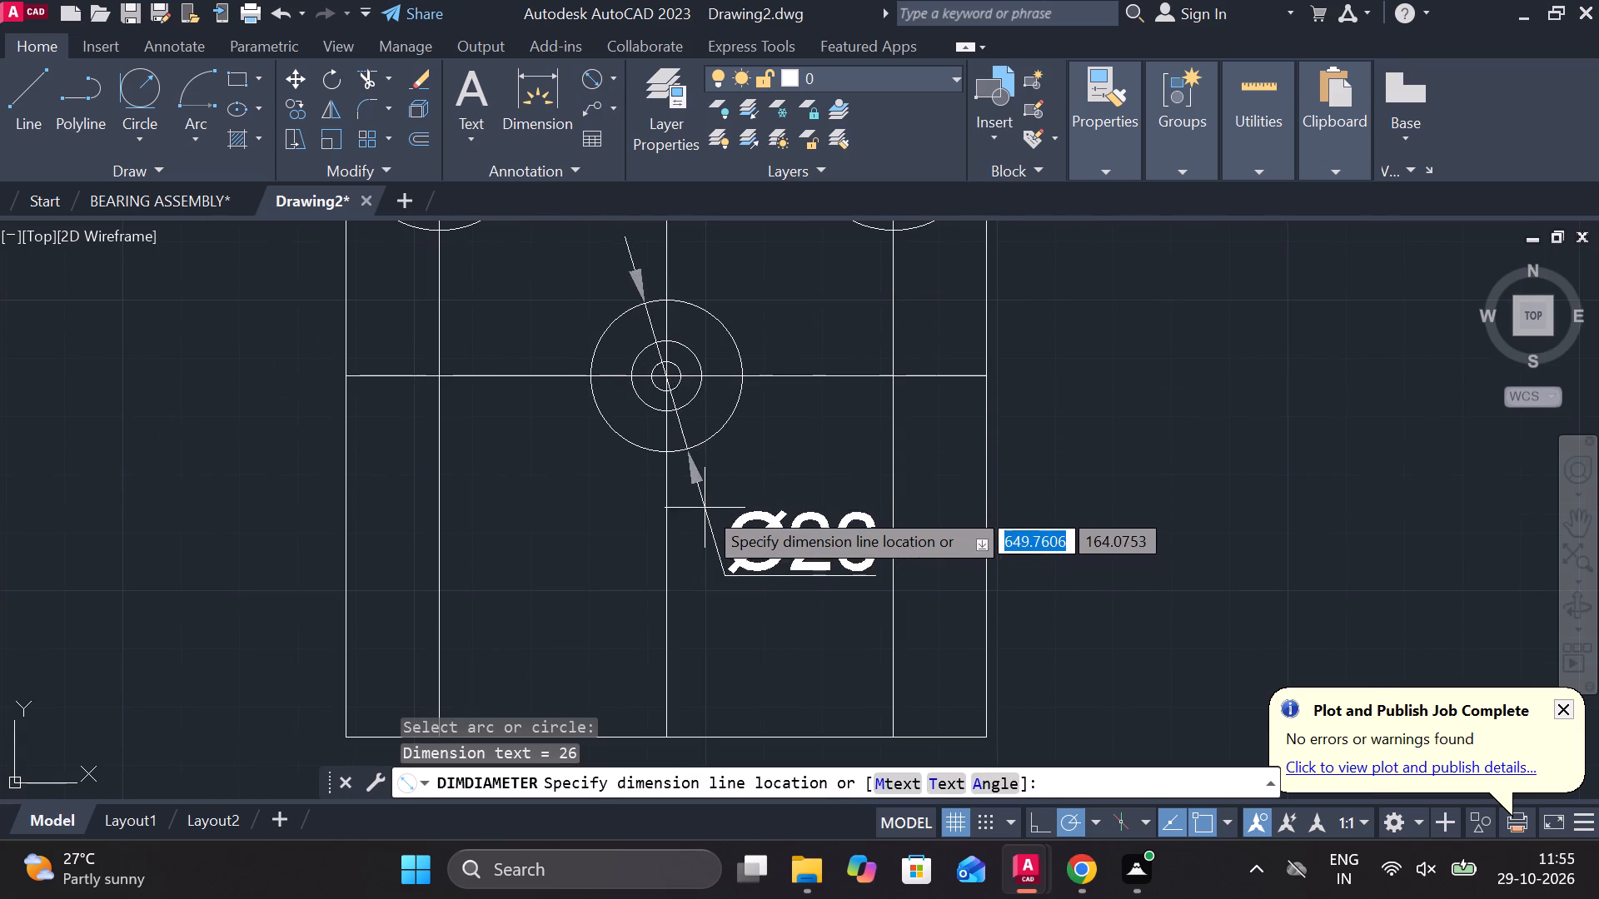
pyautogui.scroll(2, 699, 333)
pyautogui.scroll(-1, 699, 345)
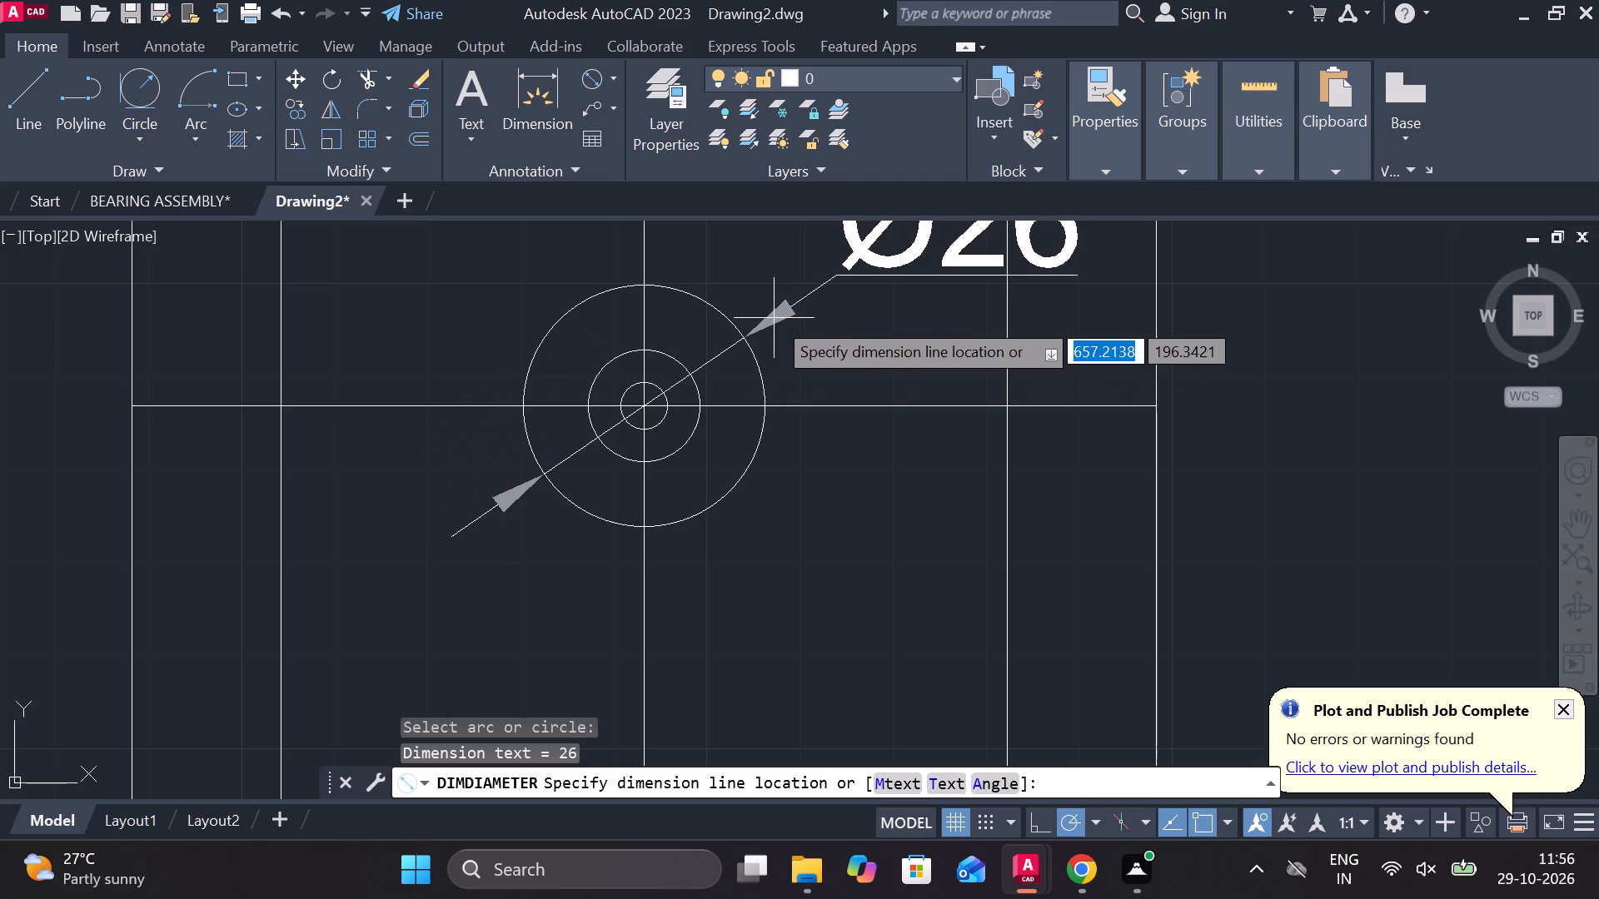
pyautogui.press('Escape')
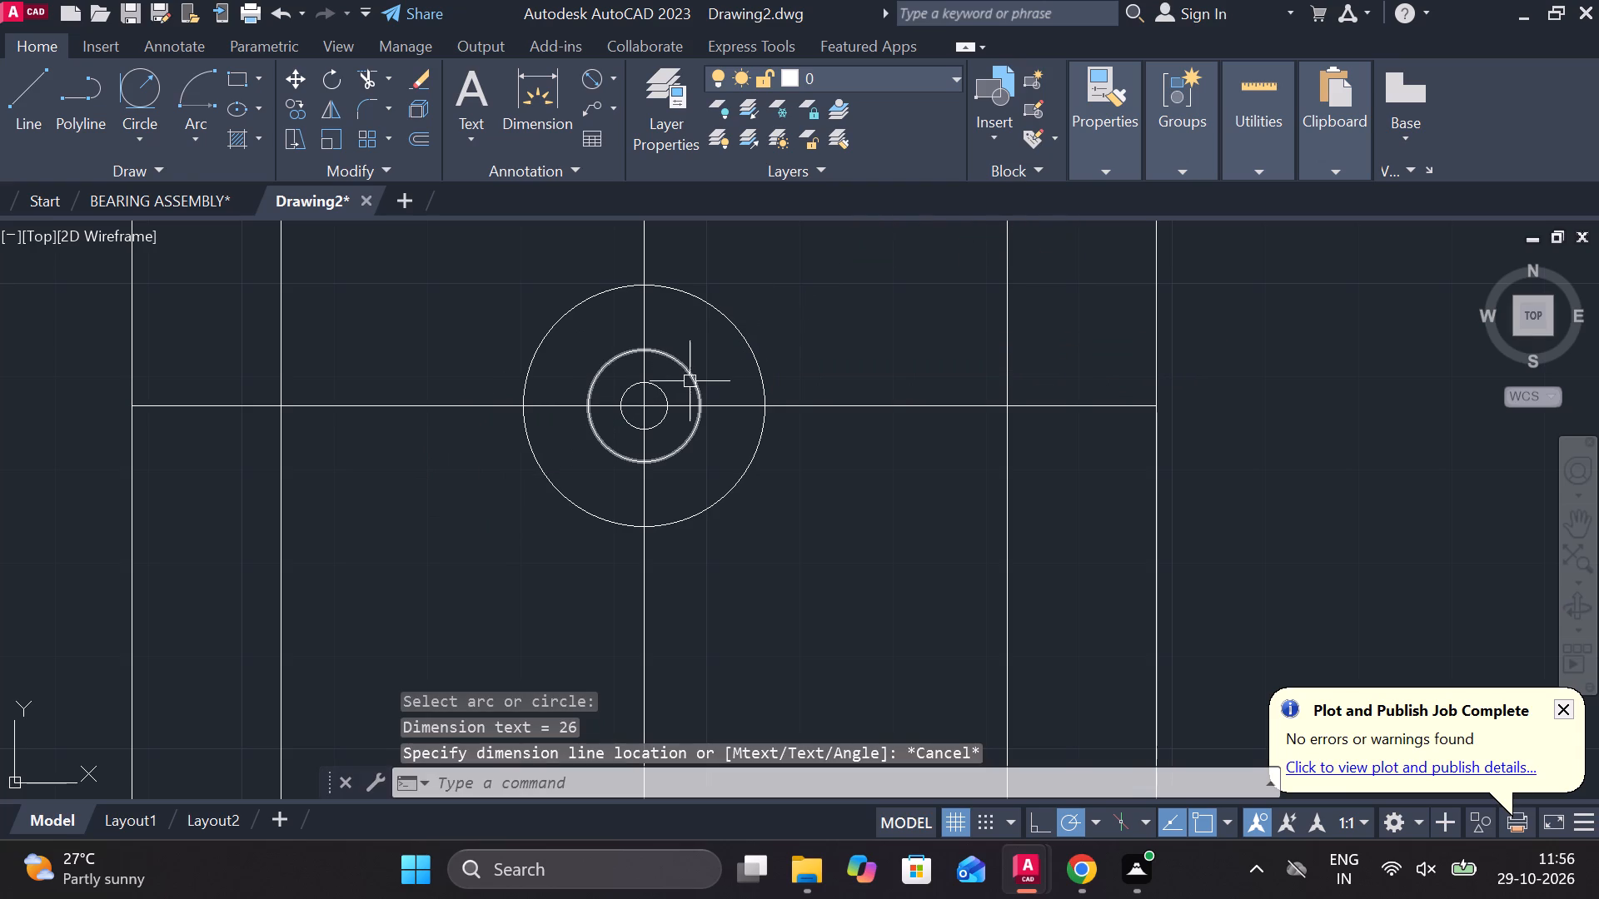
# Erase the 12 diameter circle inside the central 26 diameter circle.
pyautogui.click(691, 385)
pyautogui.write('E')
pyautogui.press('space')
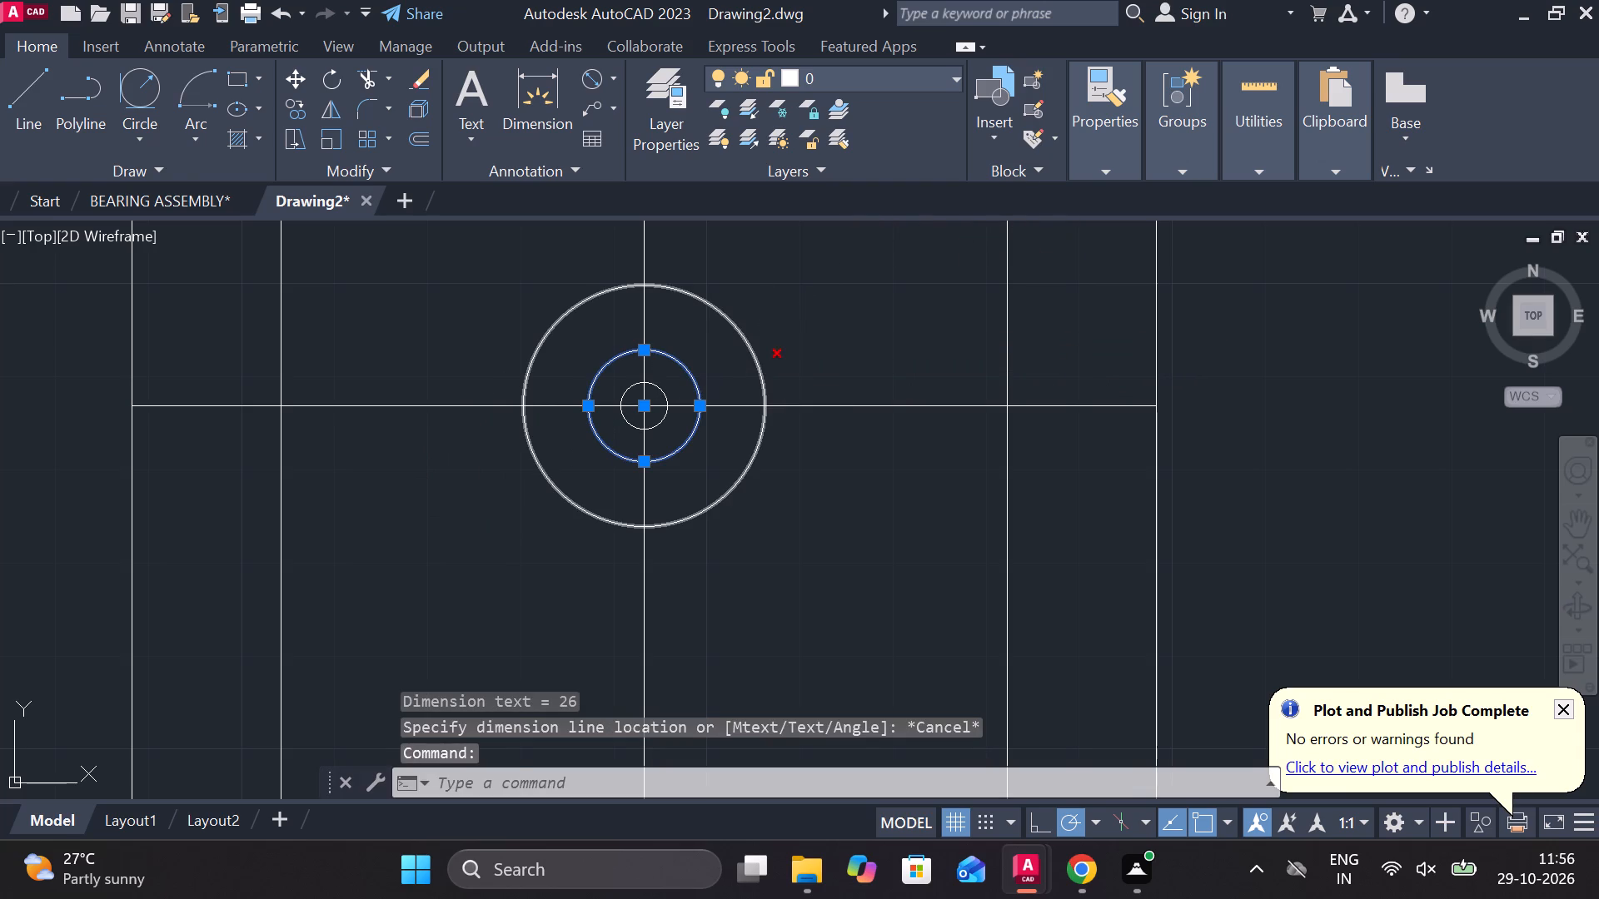
# Draw a 64 diameter circle concentric with the 5 and 26 diameter circles.
pyautogui.write('C')
pyautogui.press('space')
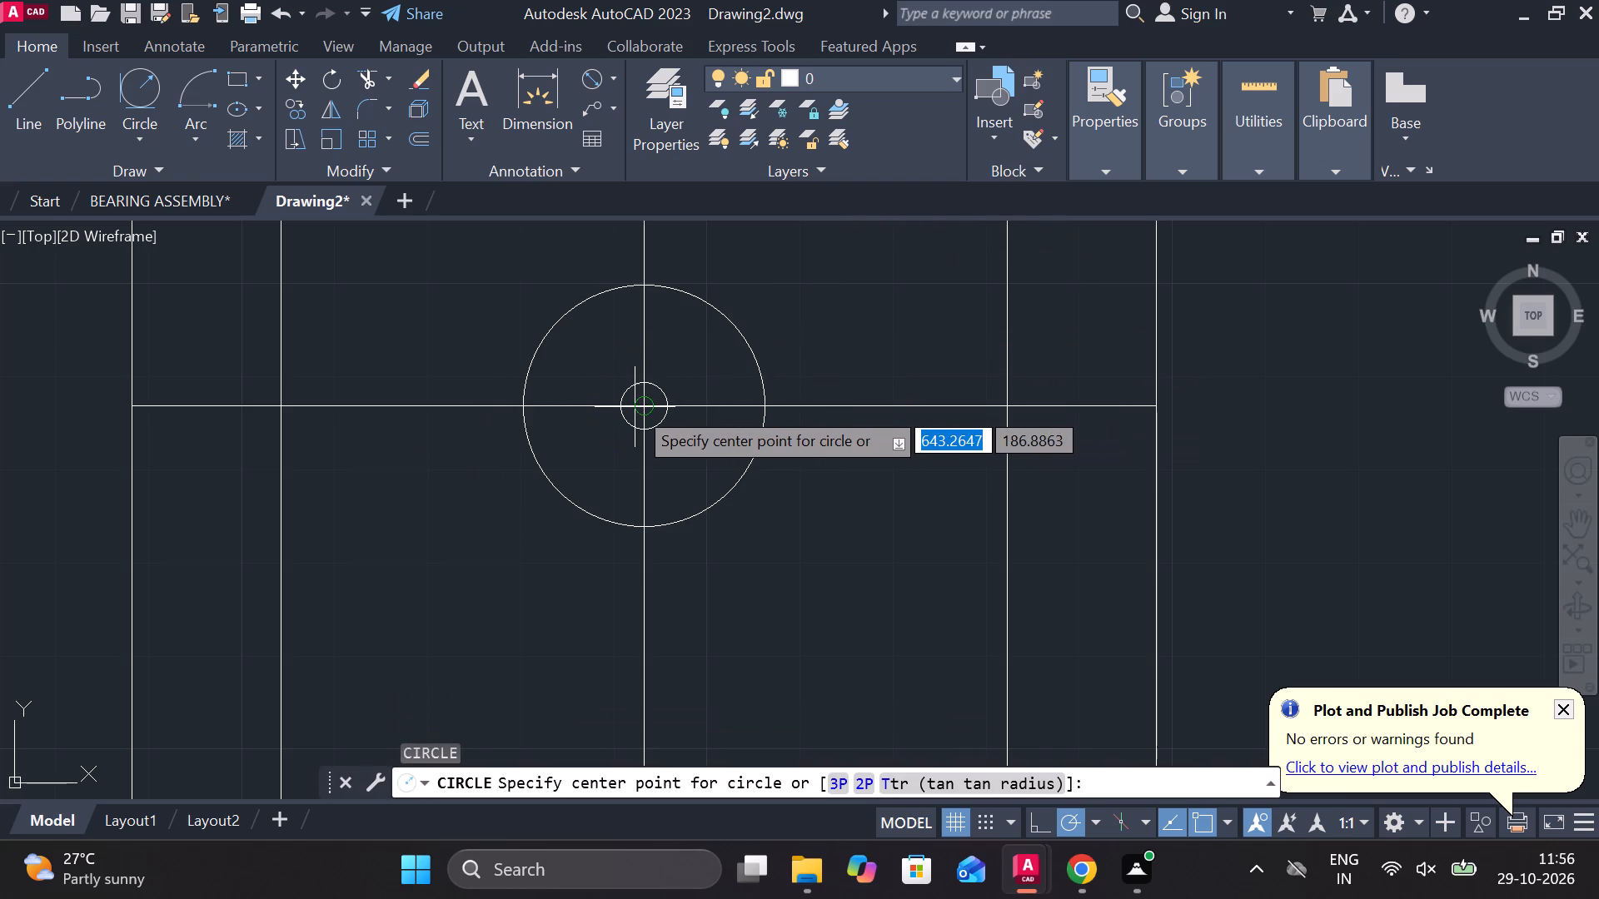
pyautogui.click(635, 407)
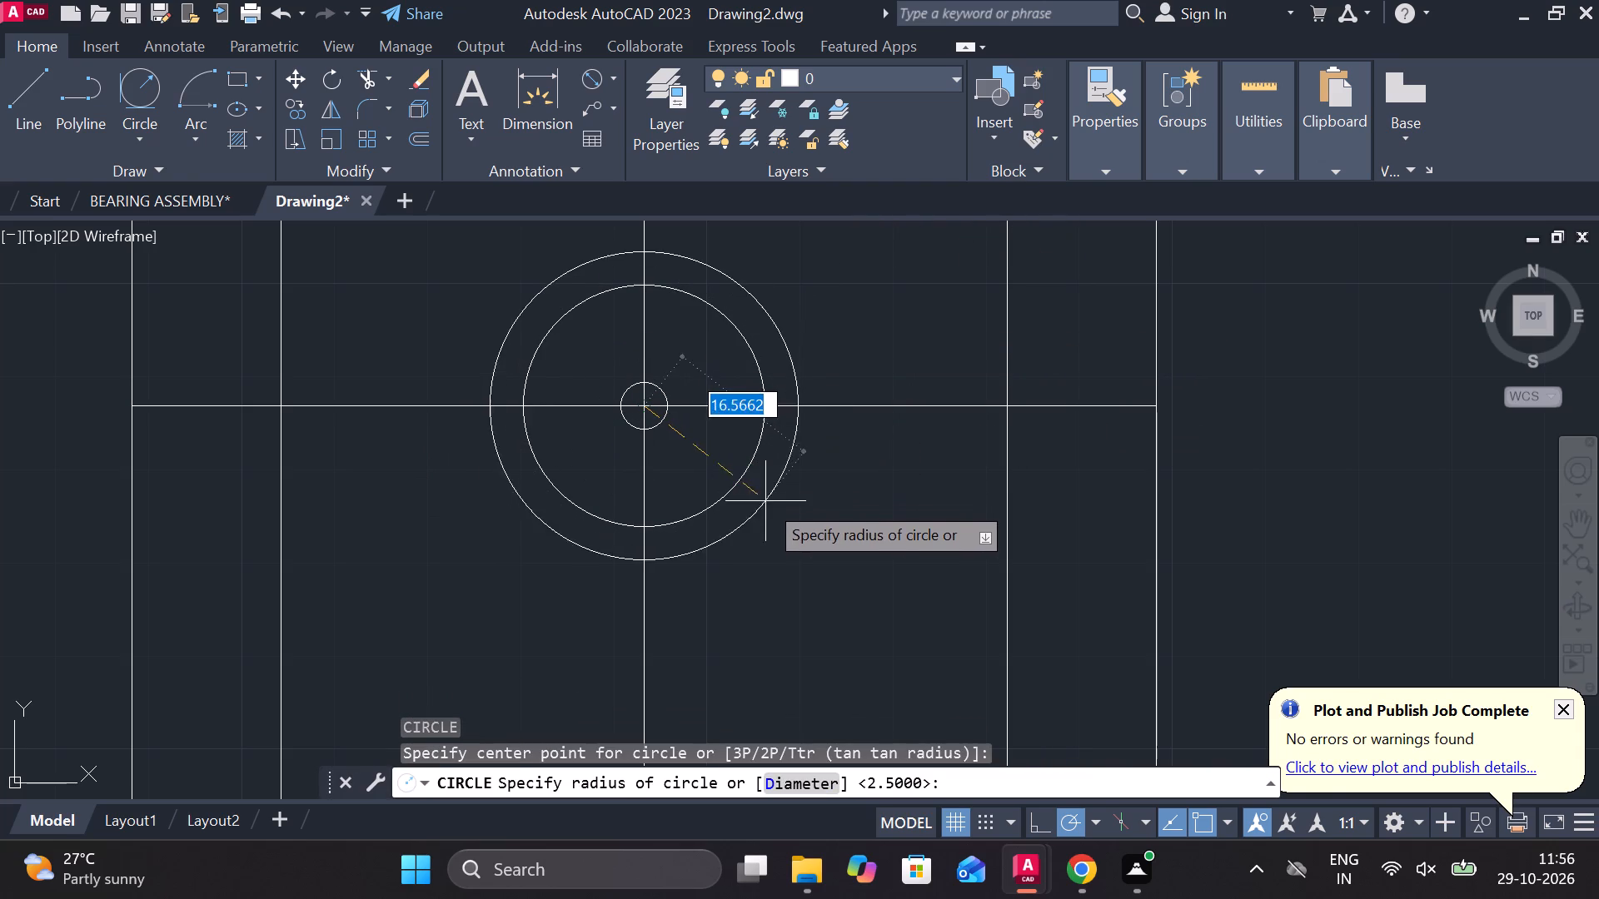
pyautogui.write('D')
pyautogui.press('space')
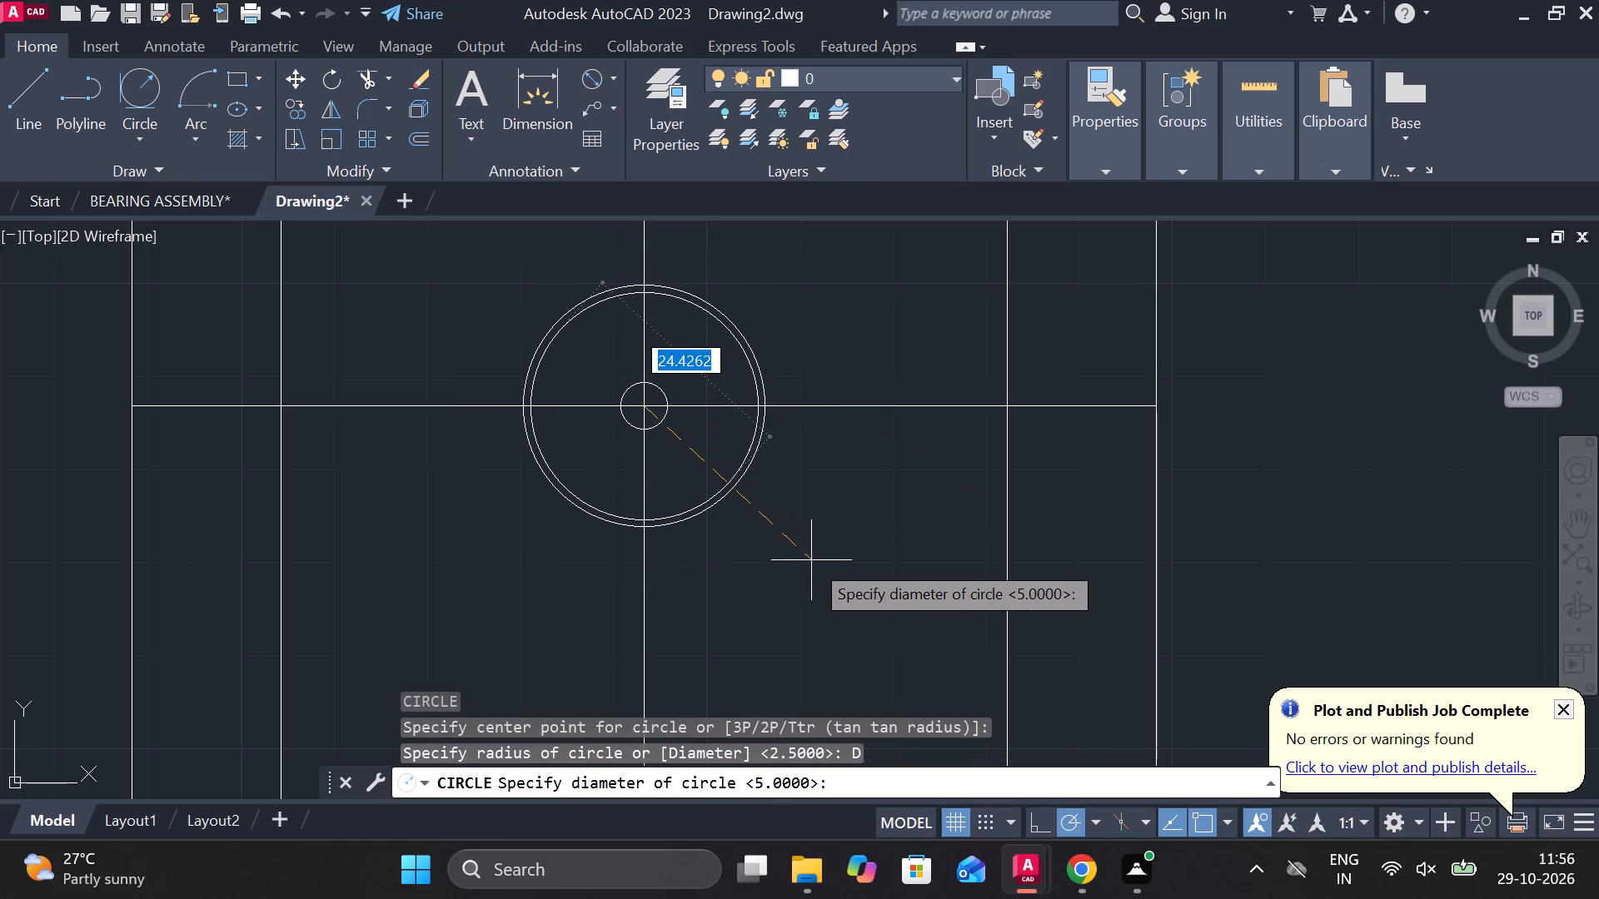
pyautogui.write('63')
pyautogui.press('BackSpace')
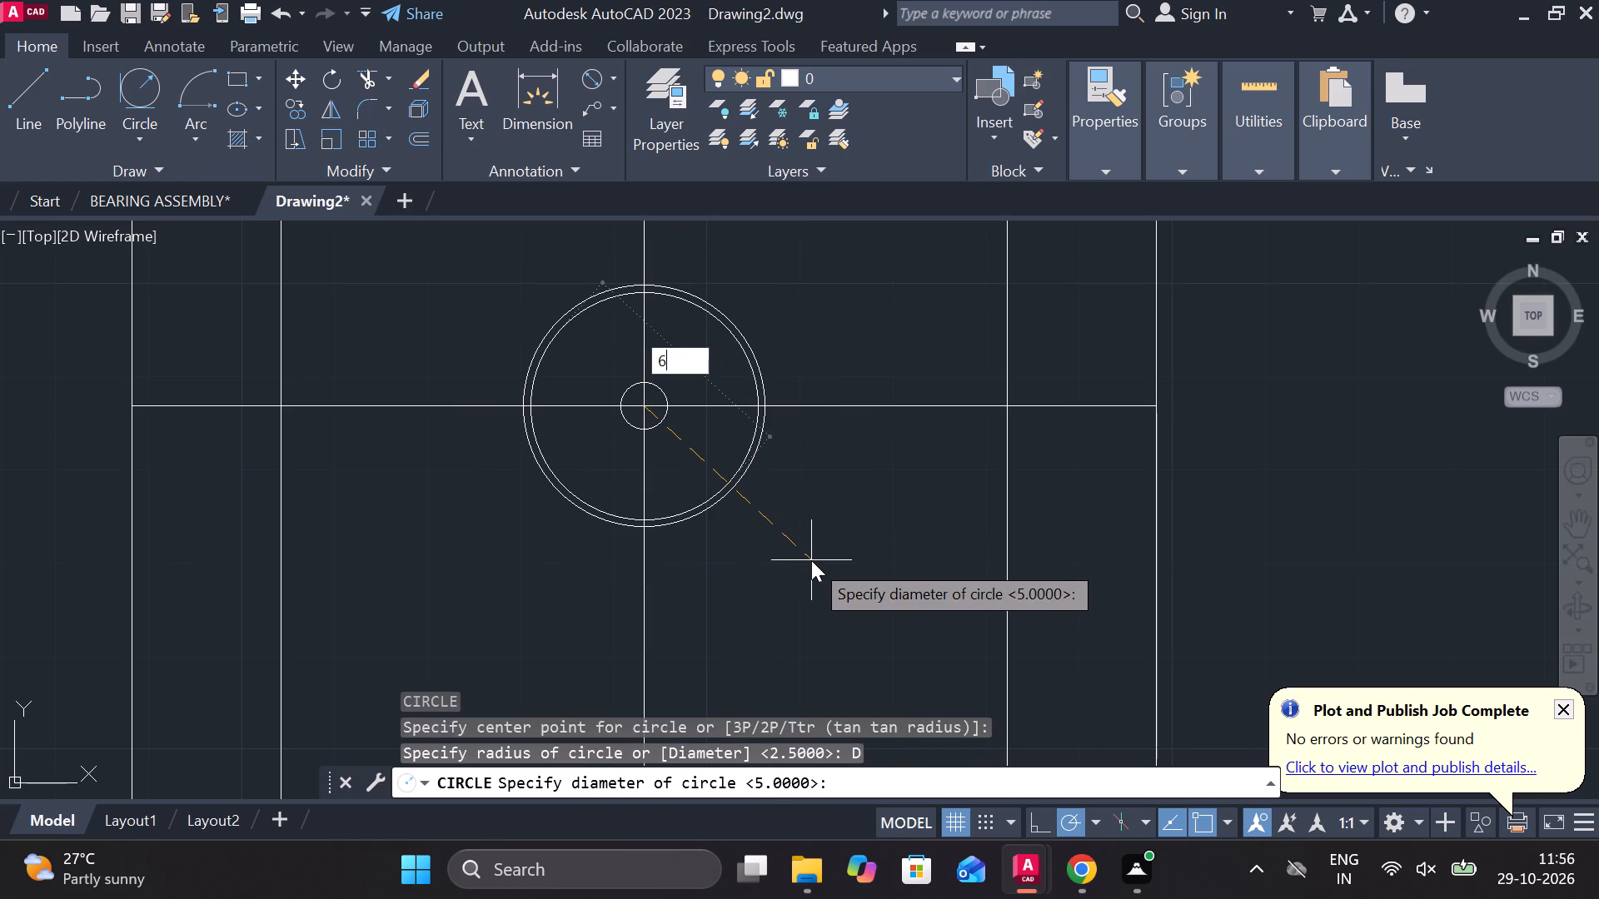
pyautogui.write('4')
pyautogui.press('space')
# Trim the lower half of the upper-left radius 16 circle and the rectangle's left edge above the upper horizontal line.
pyautogui.scroll(-3, 811, 560)
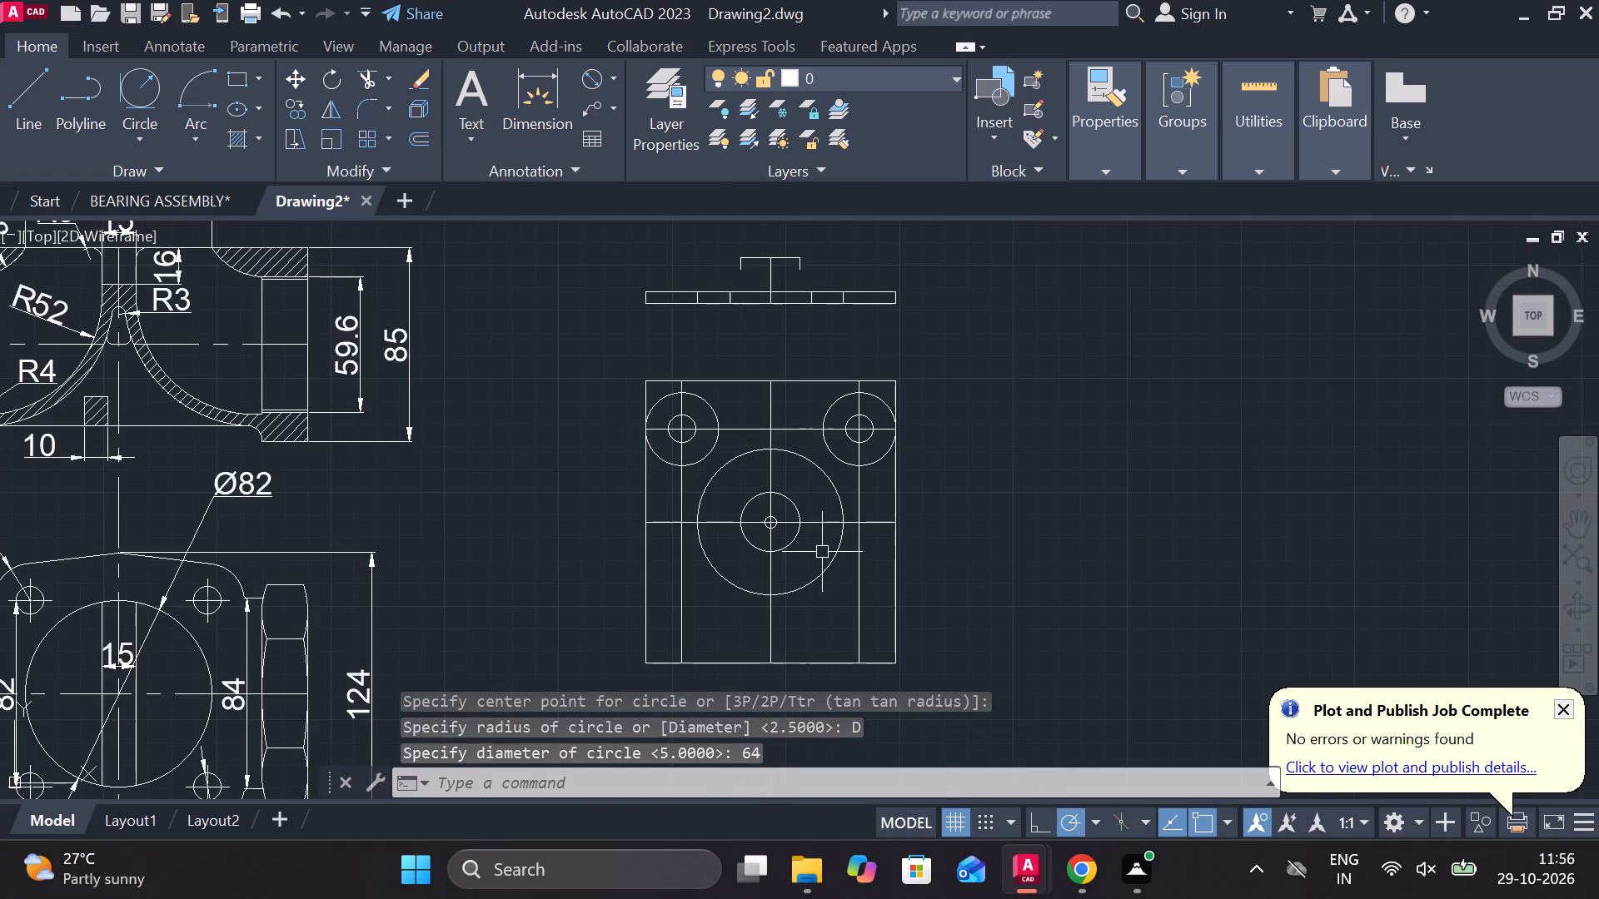
pyautogui.scroll(1, 824, 550)
pyautogui.write('TR')
pyautogui.press('space')
pyautogui.click(613, 411)
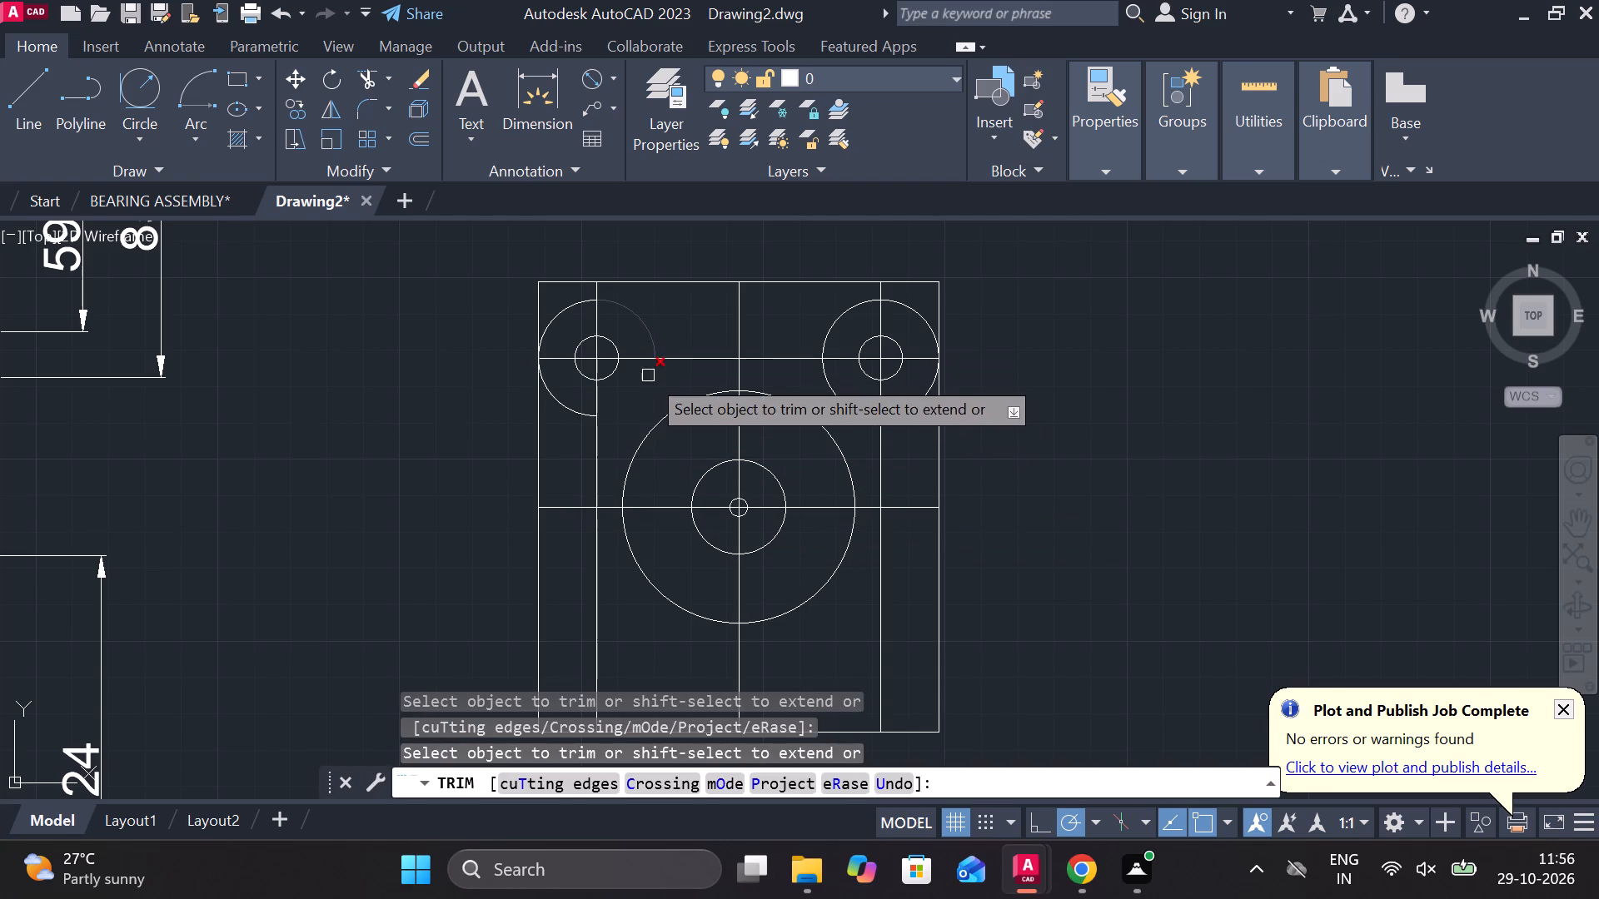
pyautogui.click(567, 412)
pyautogui.click(533, 313)
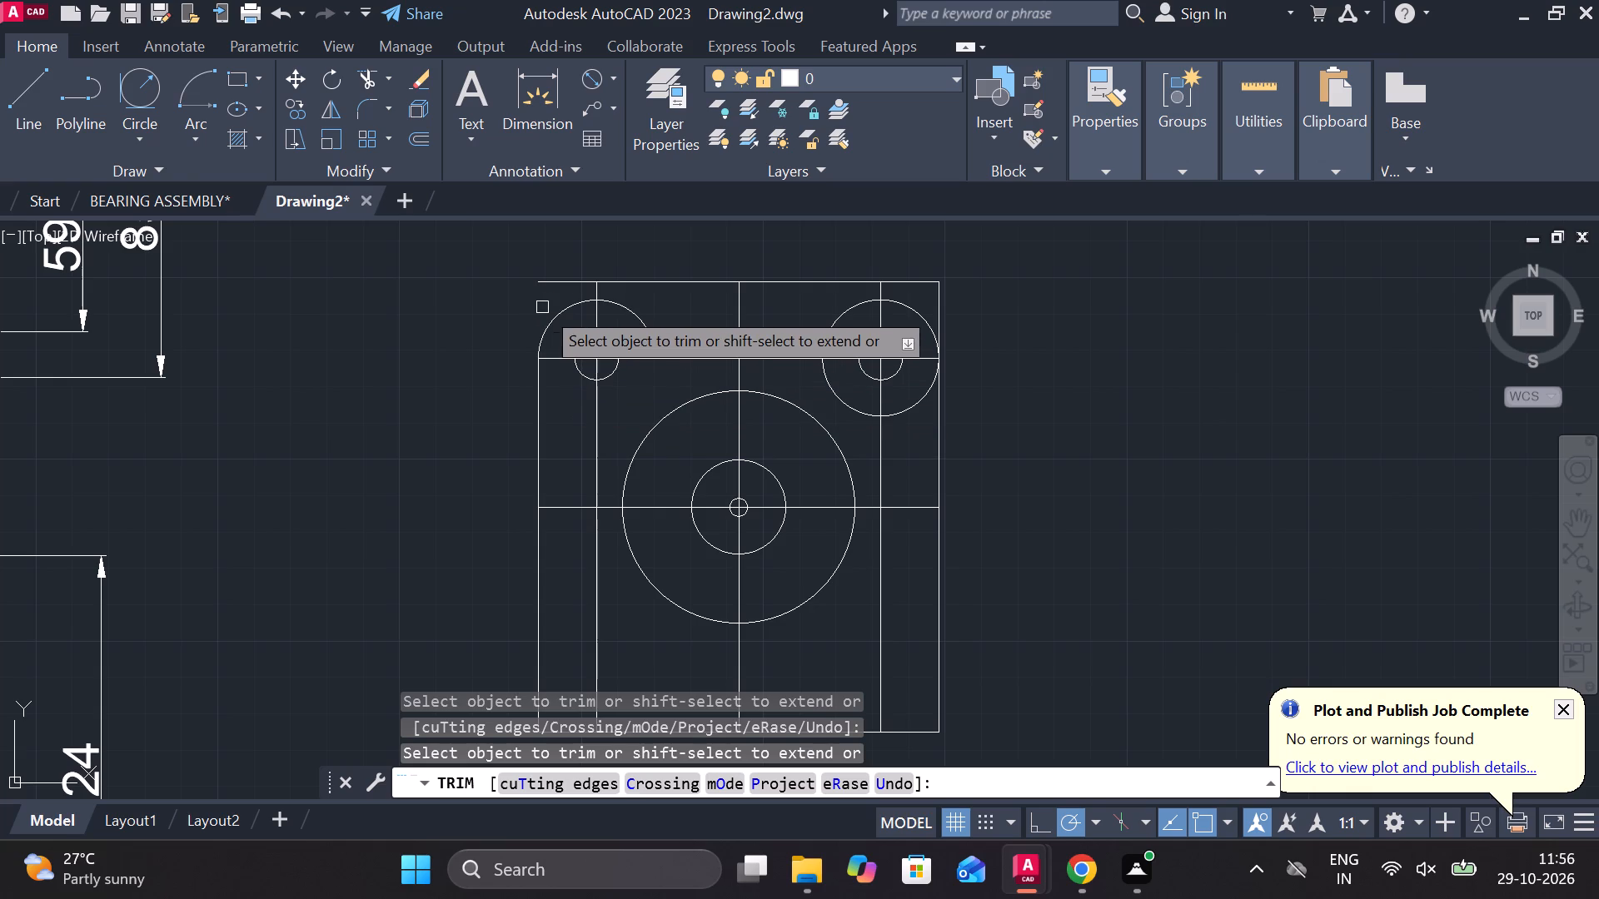
pyautogui.press('Escape')
# Draw two sloping lines from the top edge's midpoint, each ending tangent to one of the upper radius 16 arcs.
pyautogui.press('l')
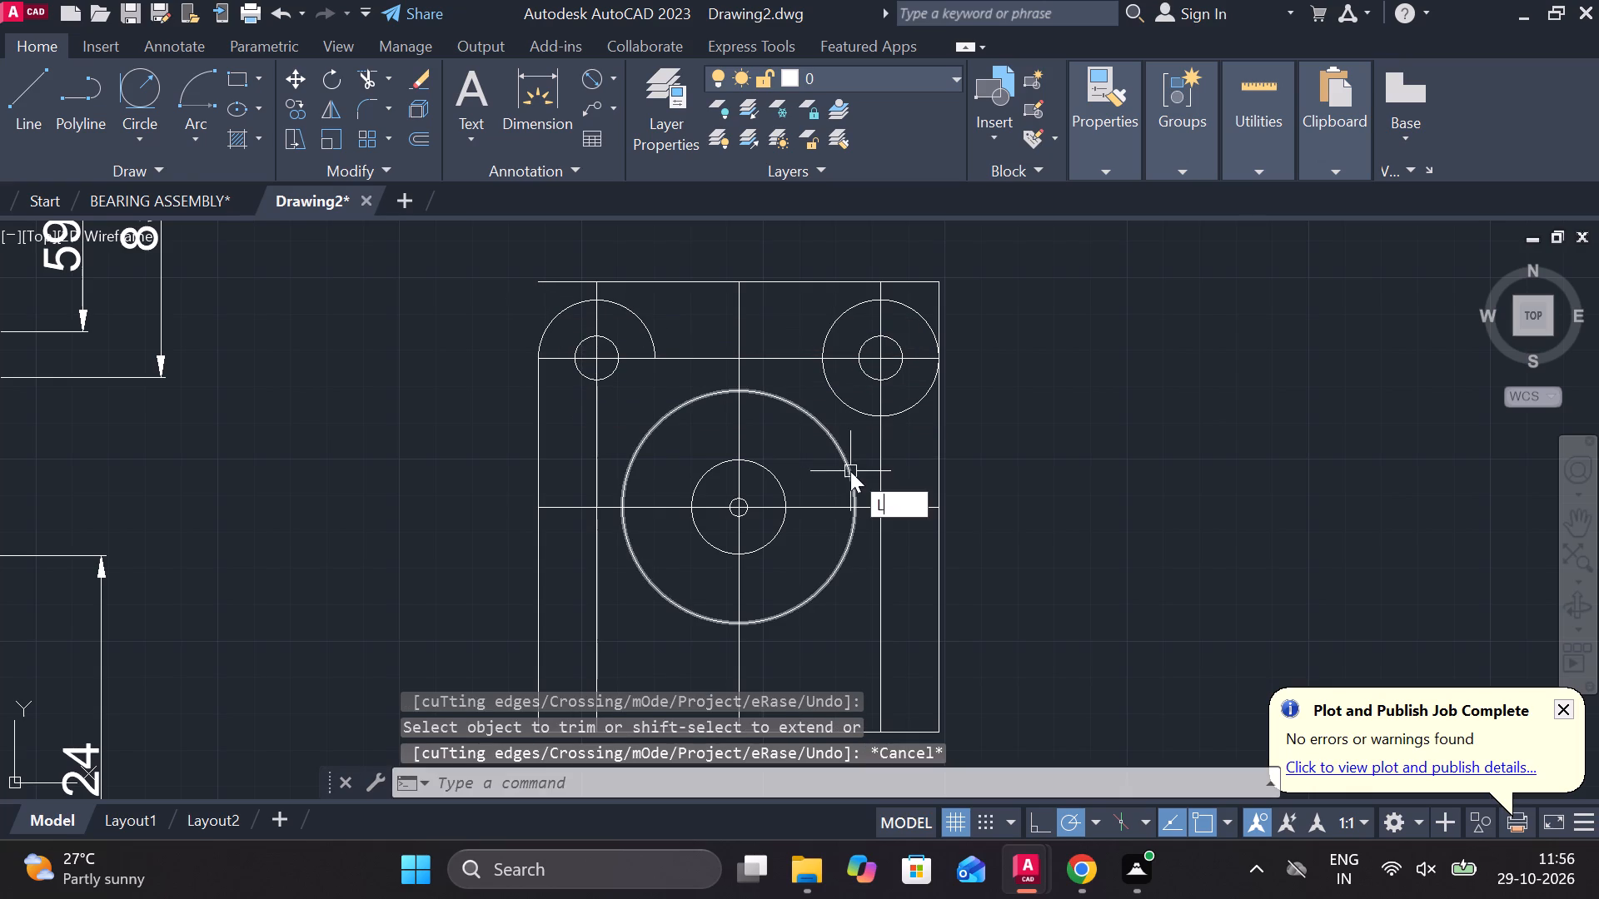
pyautogui.press('Return')
pyautogui.write('TAN')
pyautogui.press('space')
pyautogui.click(589, 302)
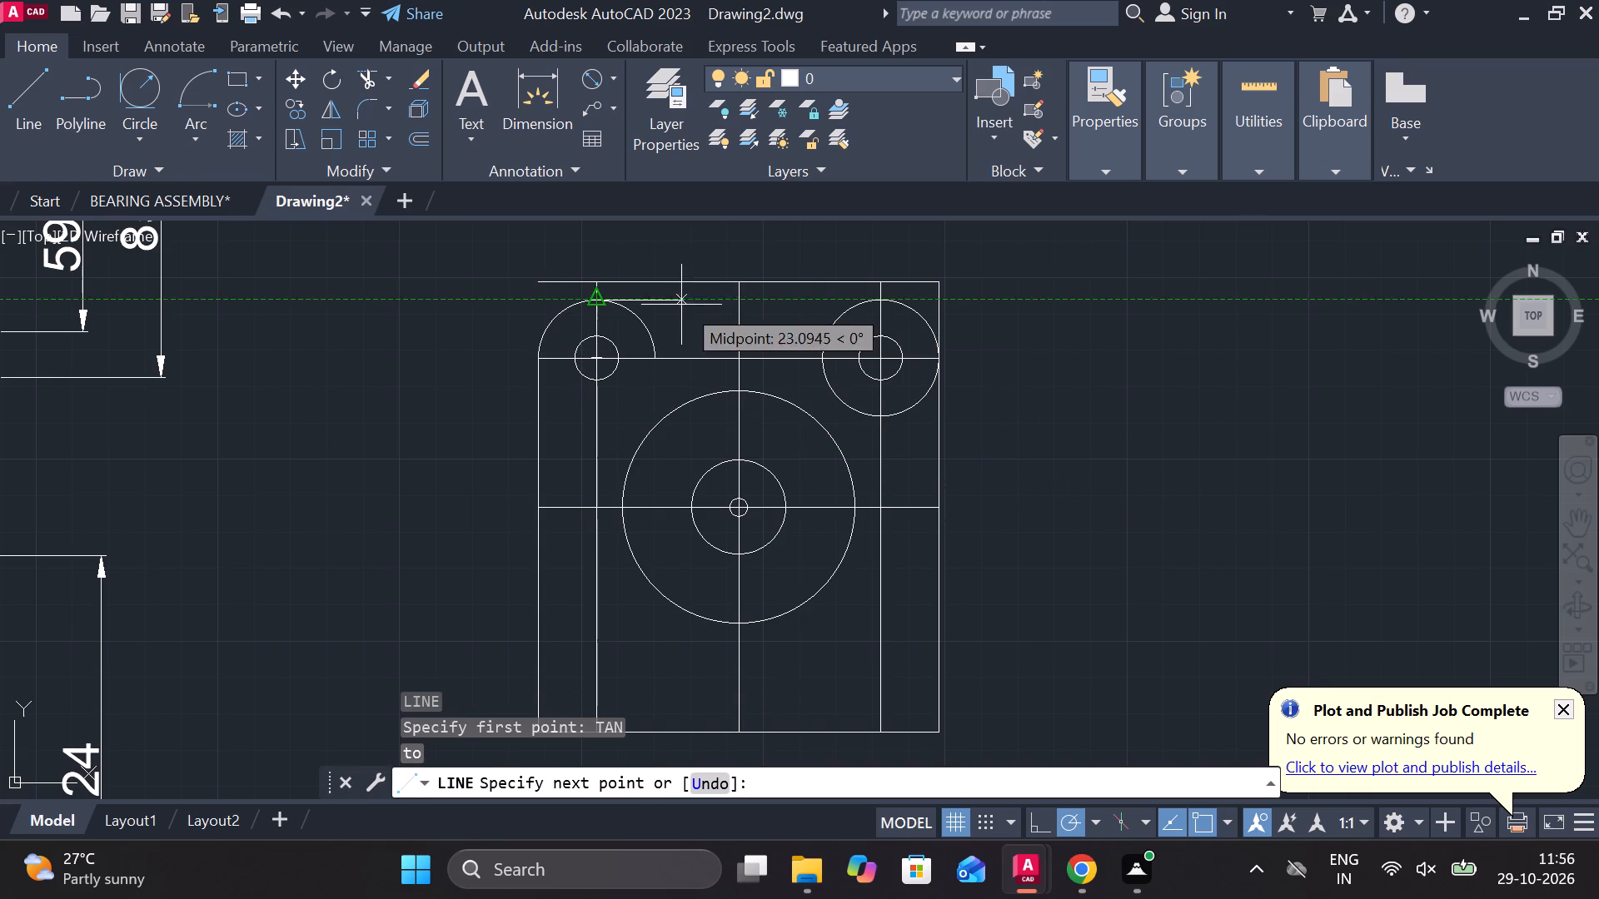
pyautogui.click(736, 278)
pyautogui.write('TAN')
pyautogui.press('space')
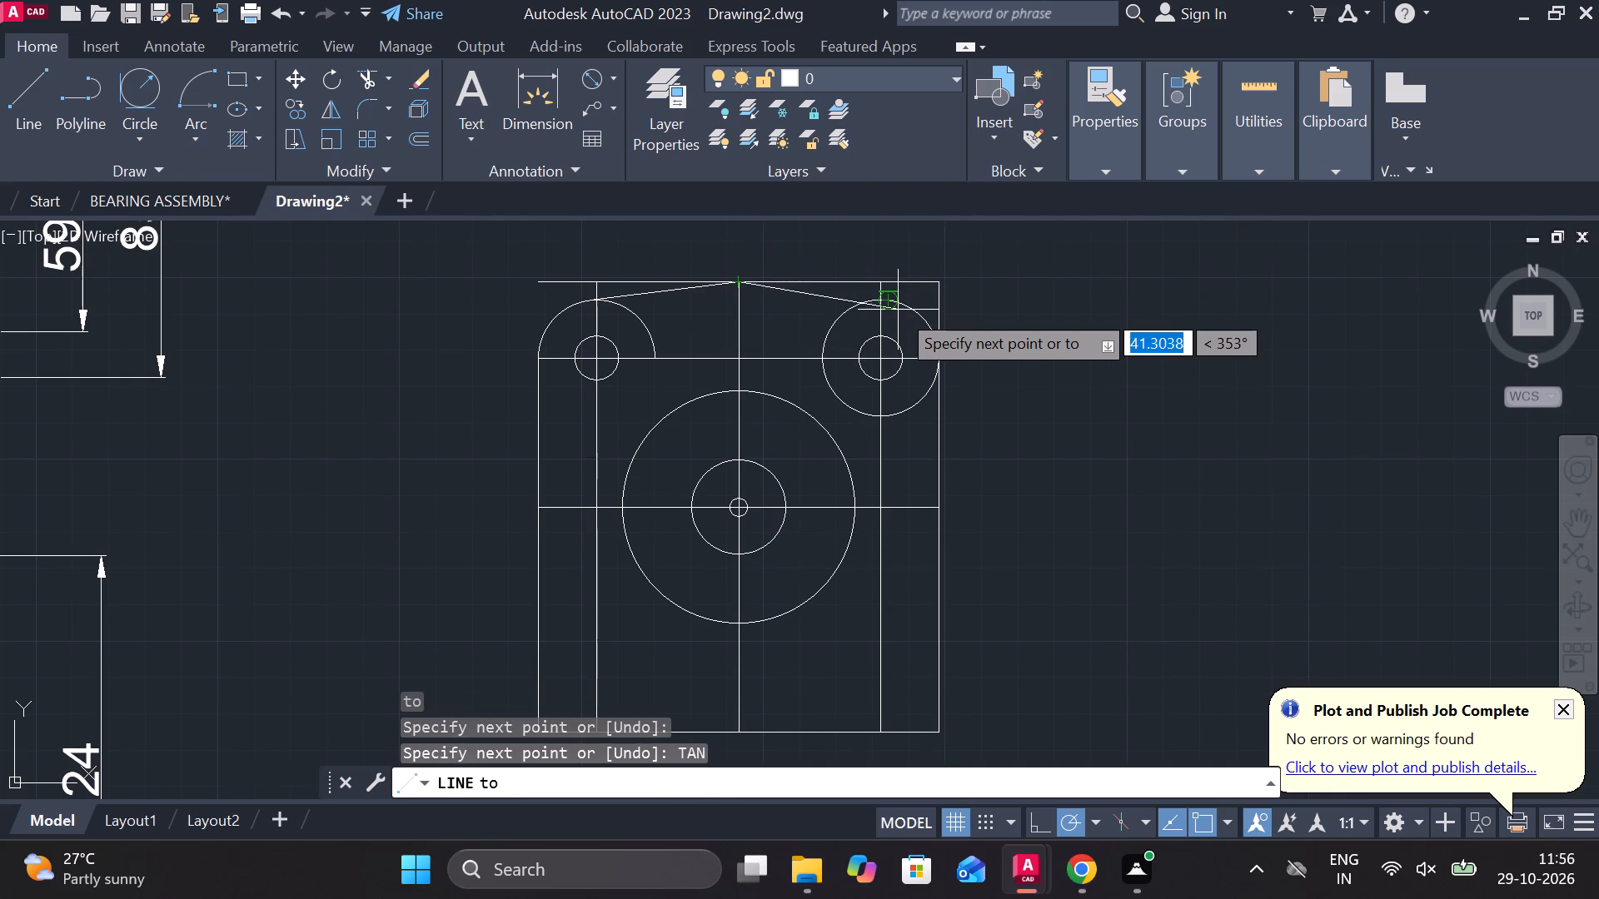
pyautogui.scroll(1, 902, 305)
pyautogui.click(902, 305)
pyautogui.press('Escape')
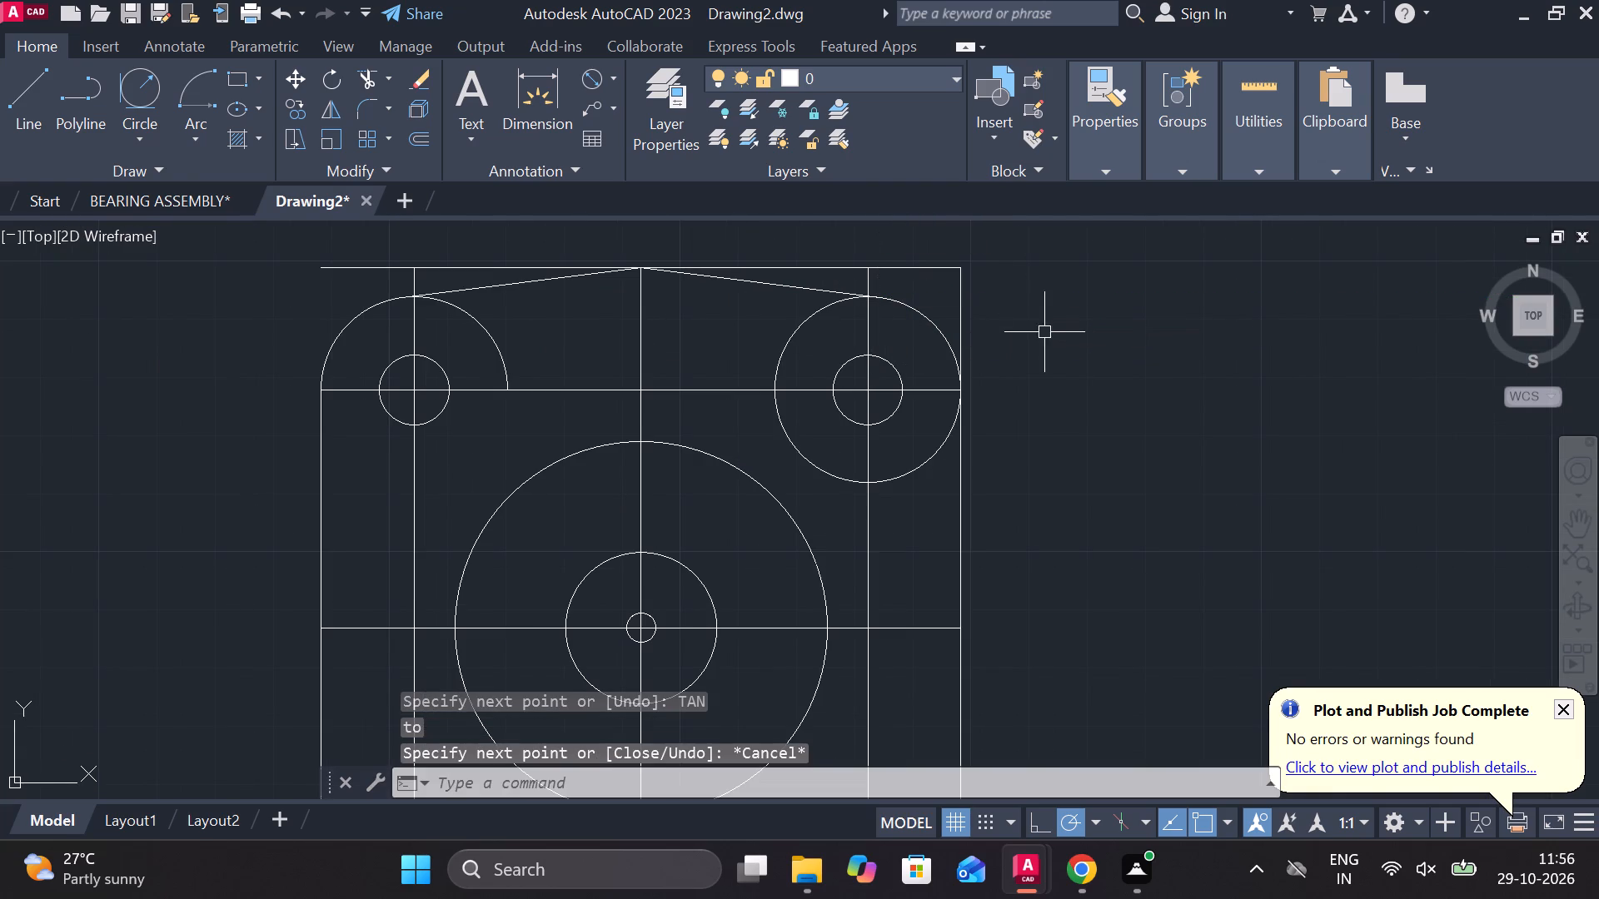
# Trim the rectangle's top edge, the upper part of its right edge and the vertical line ends above the sloping lines.
pyautogui.write('TR')
pyautogui.press('space')
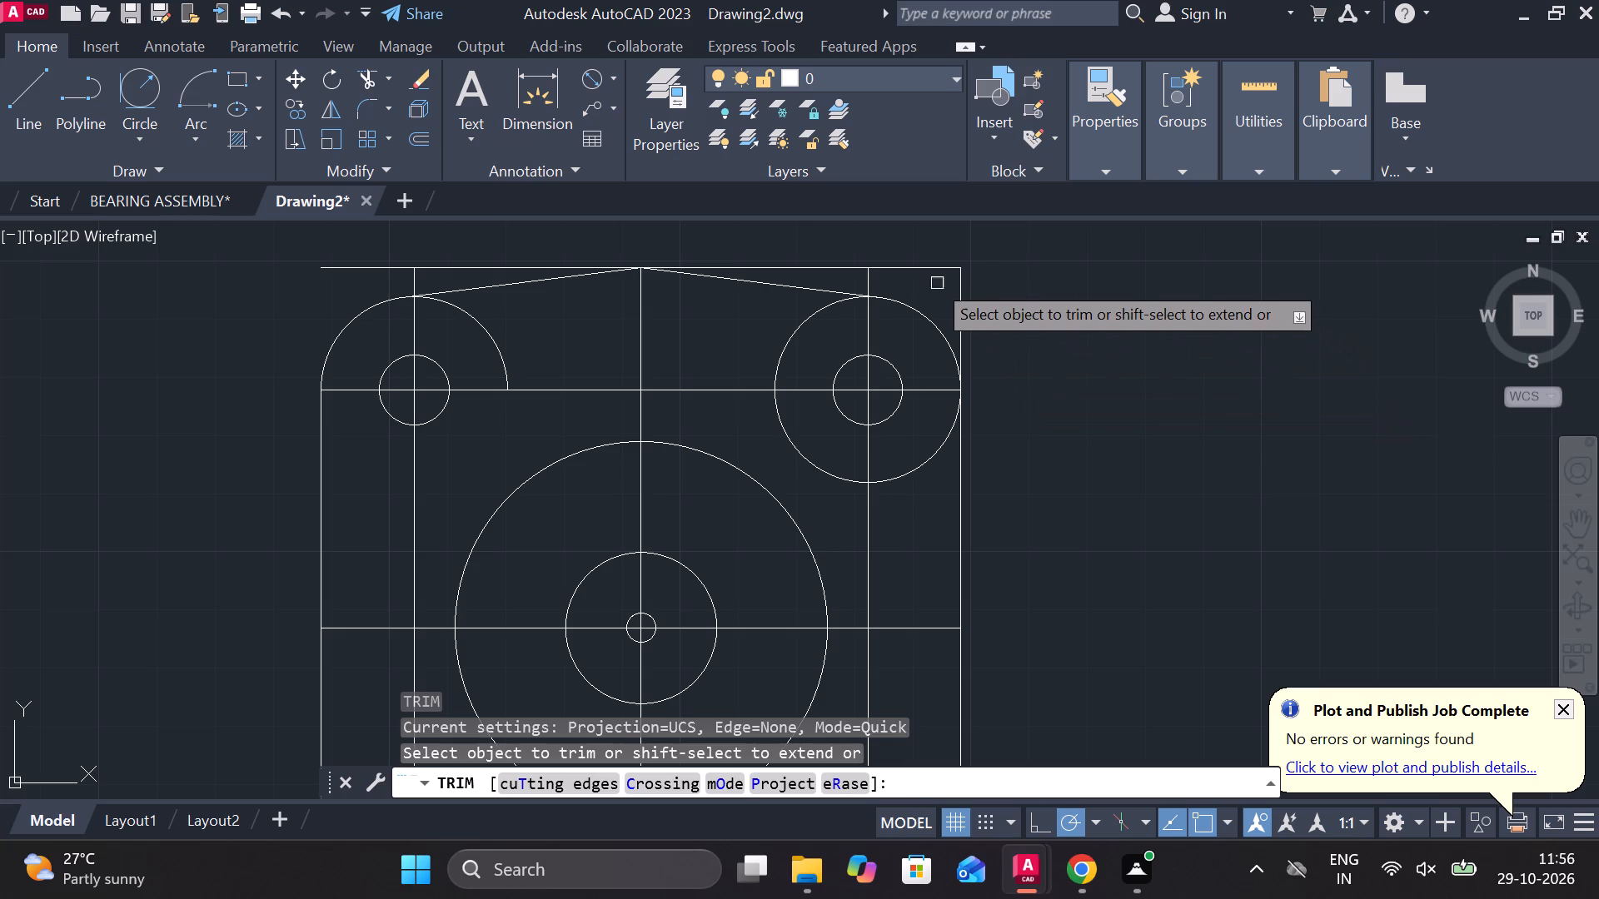
pyautogui.click(924, 271)
pyautogui.click(955, 302)
pyautogui.click(844, 272)
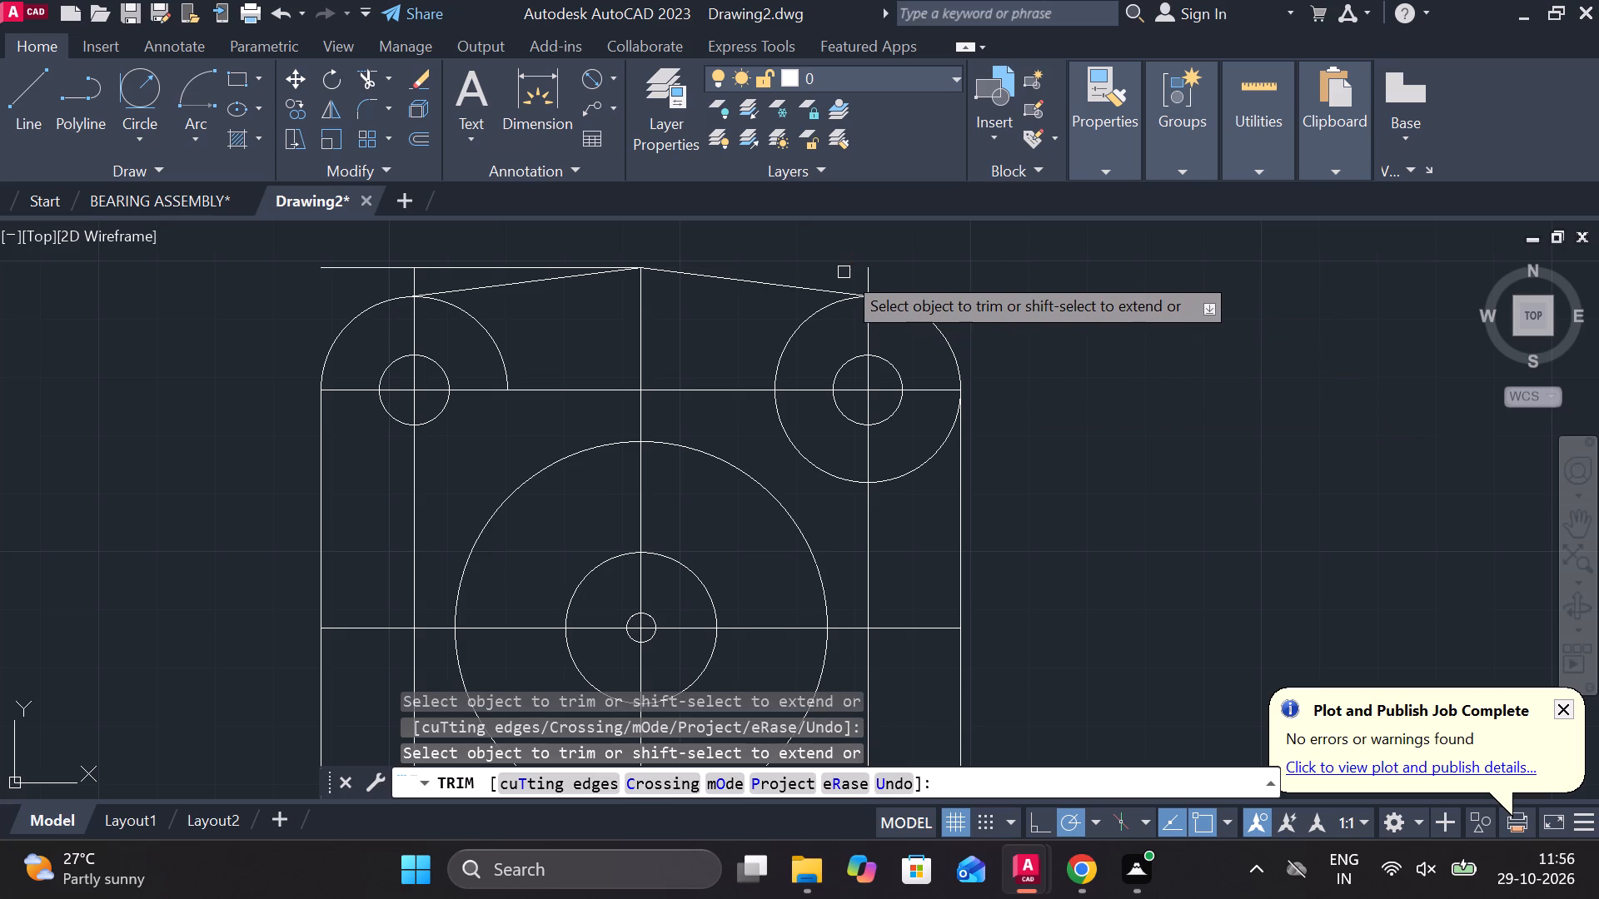
pyautogui.click(864, 285)
pyautogui.click(523, 265)
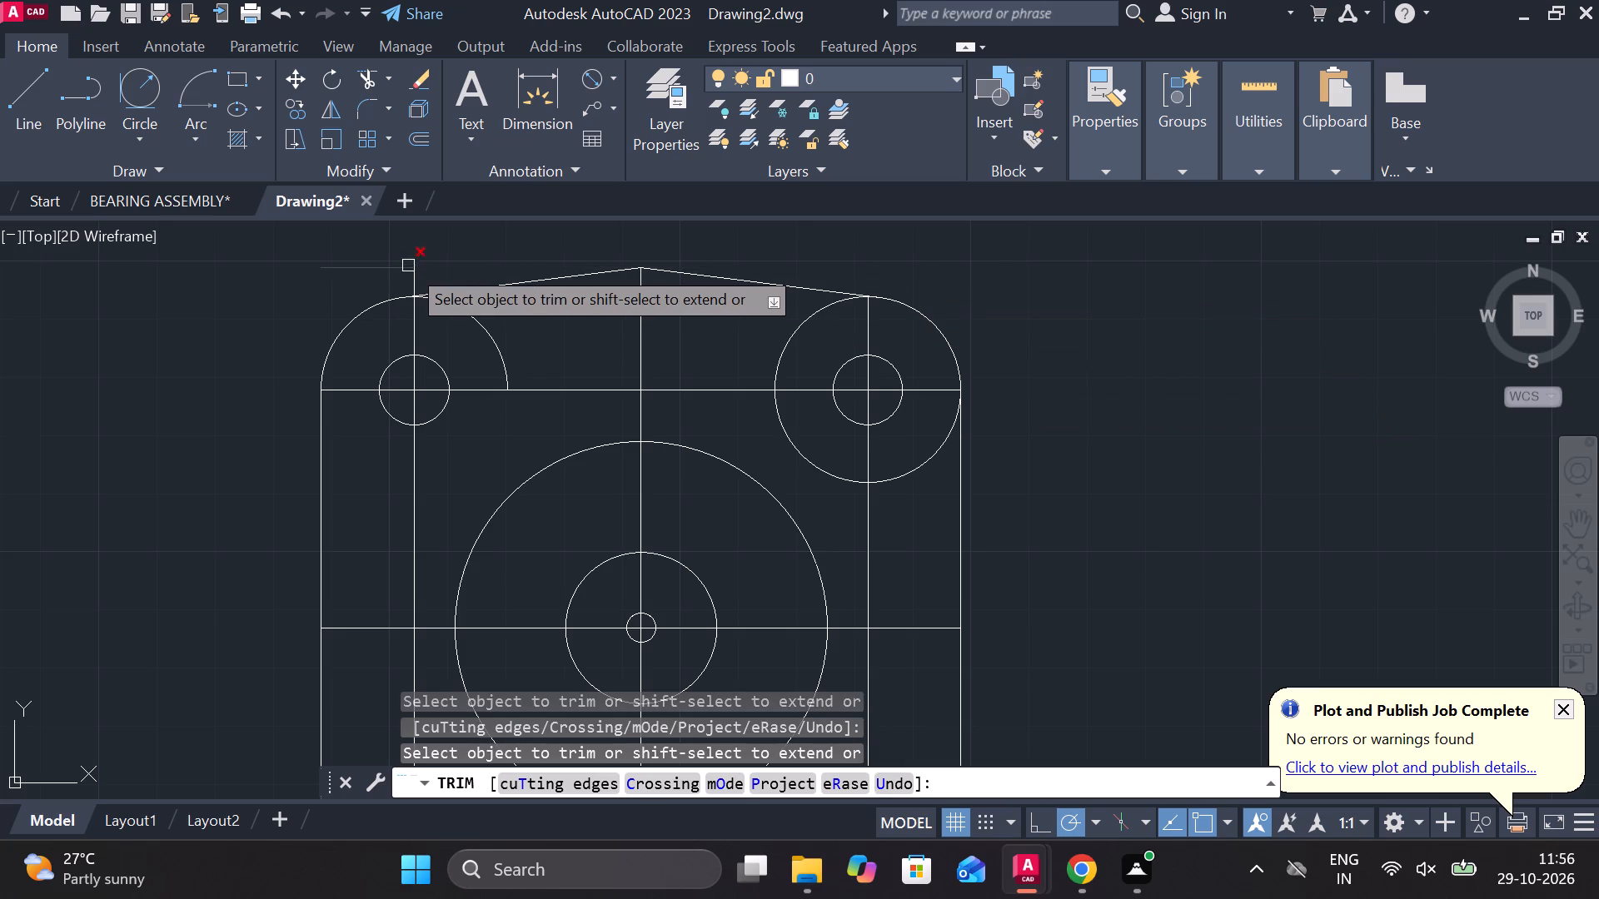
pyautogui.click(408, 266)
pyautogui.click(383, 274)
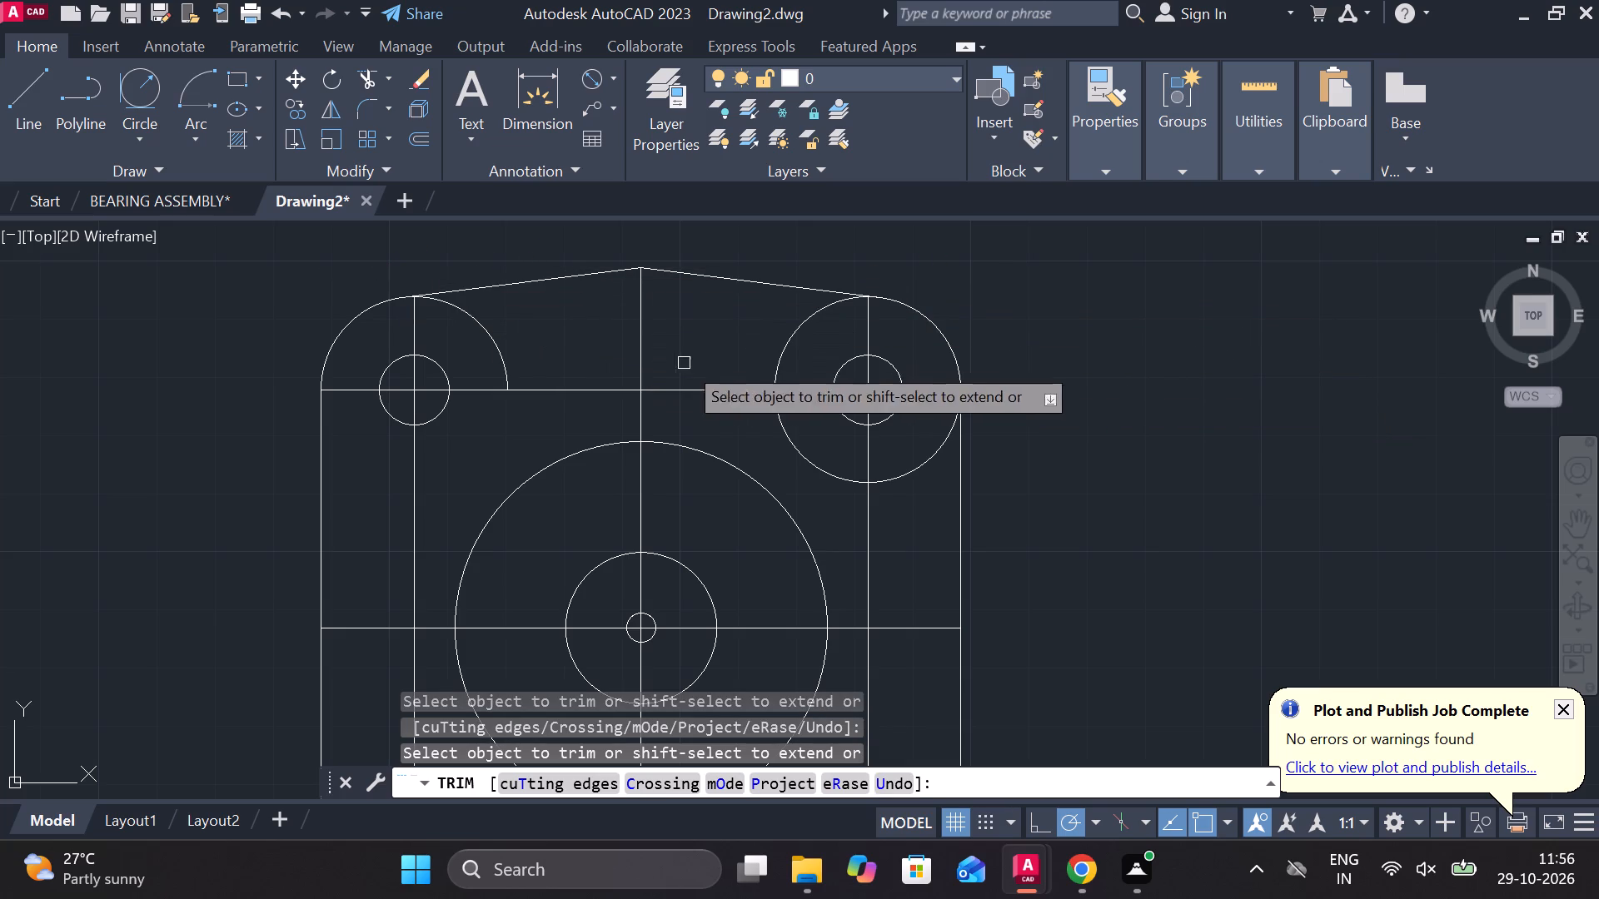
# Trim the inner and lower arcs of the radius 16 circles, leaving only the plate's rounded outer corners.
pyautogui.click(799, 342)
pyautogui.click(773, 328)
pyautogui.click(774, 412)
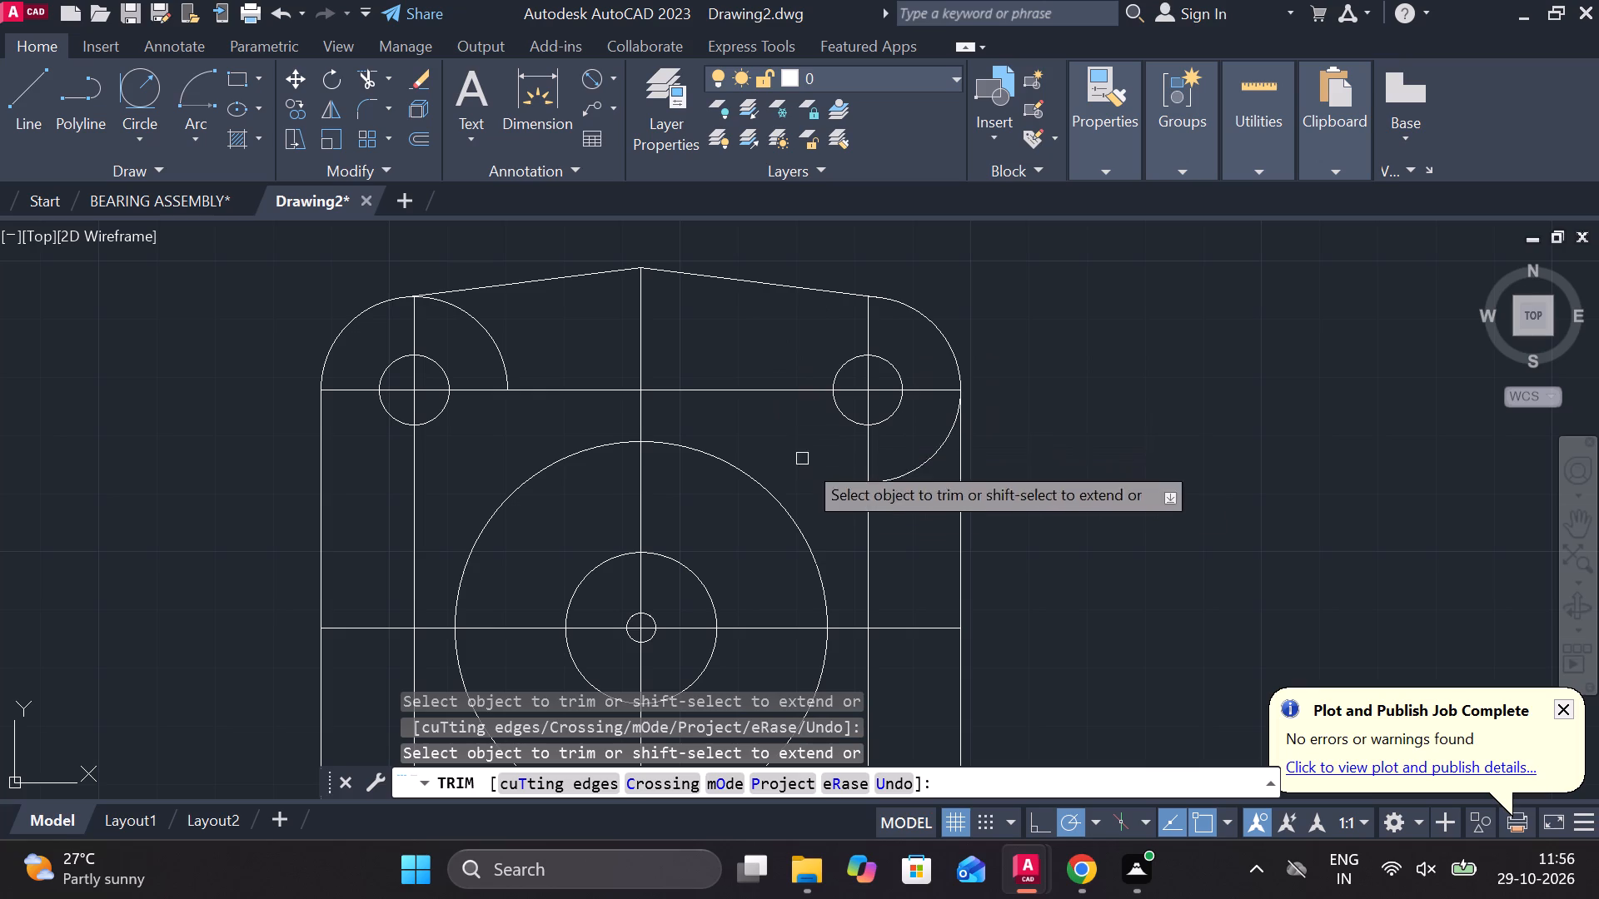
pyautogui.click(904, 473)
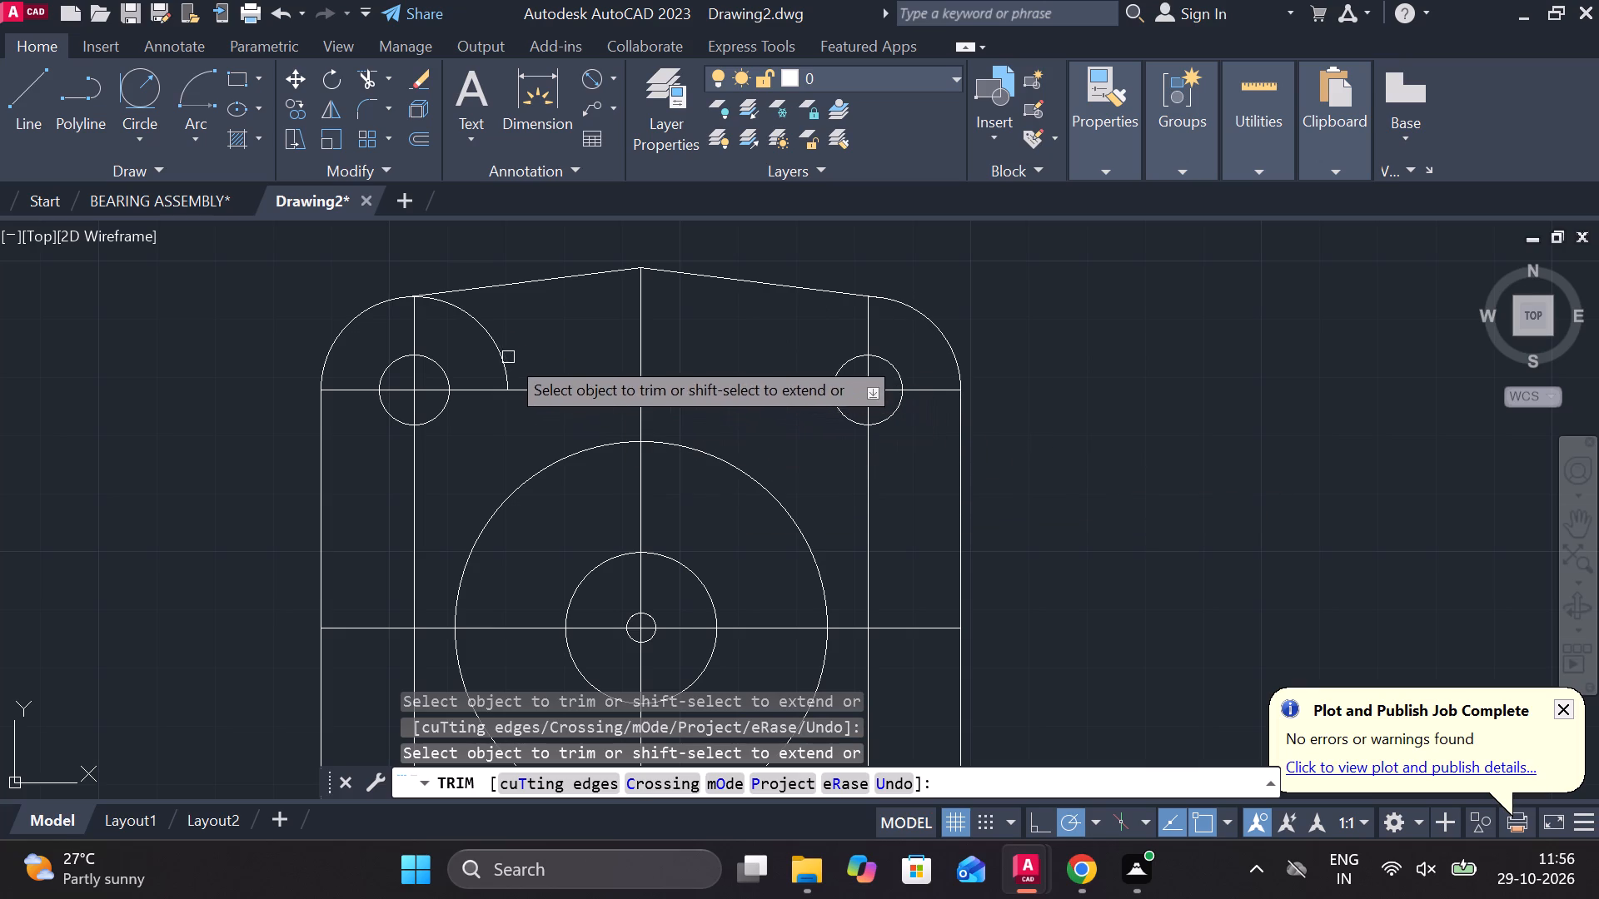
pyautogui.click(501, 355)
# Trim the side edges, vertical offset lines and 64 diameter circle below the horizontal centre line.
pyautogui.scroll(-1, 958, 385)
pyautogui.moveTo(1004, 406); pyautogui.dragTo(991, 379, button='middle')
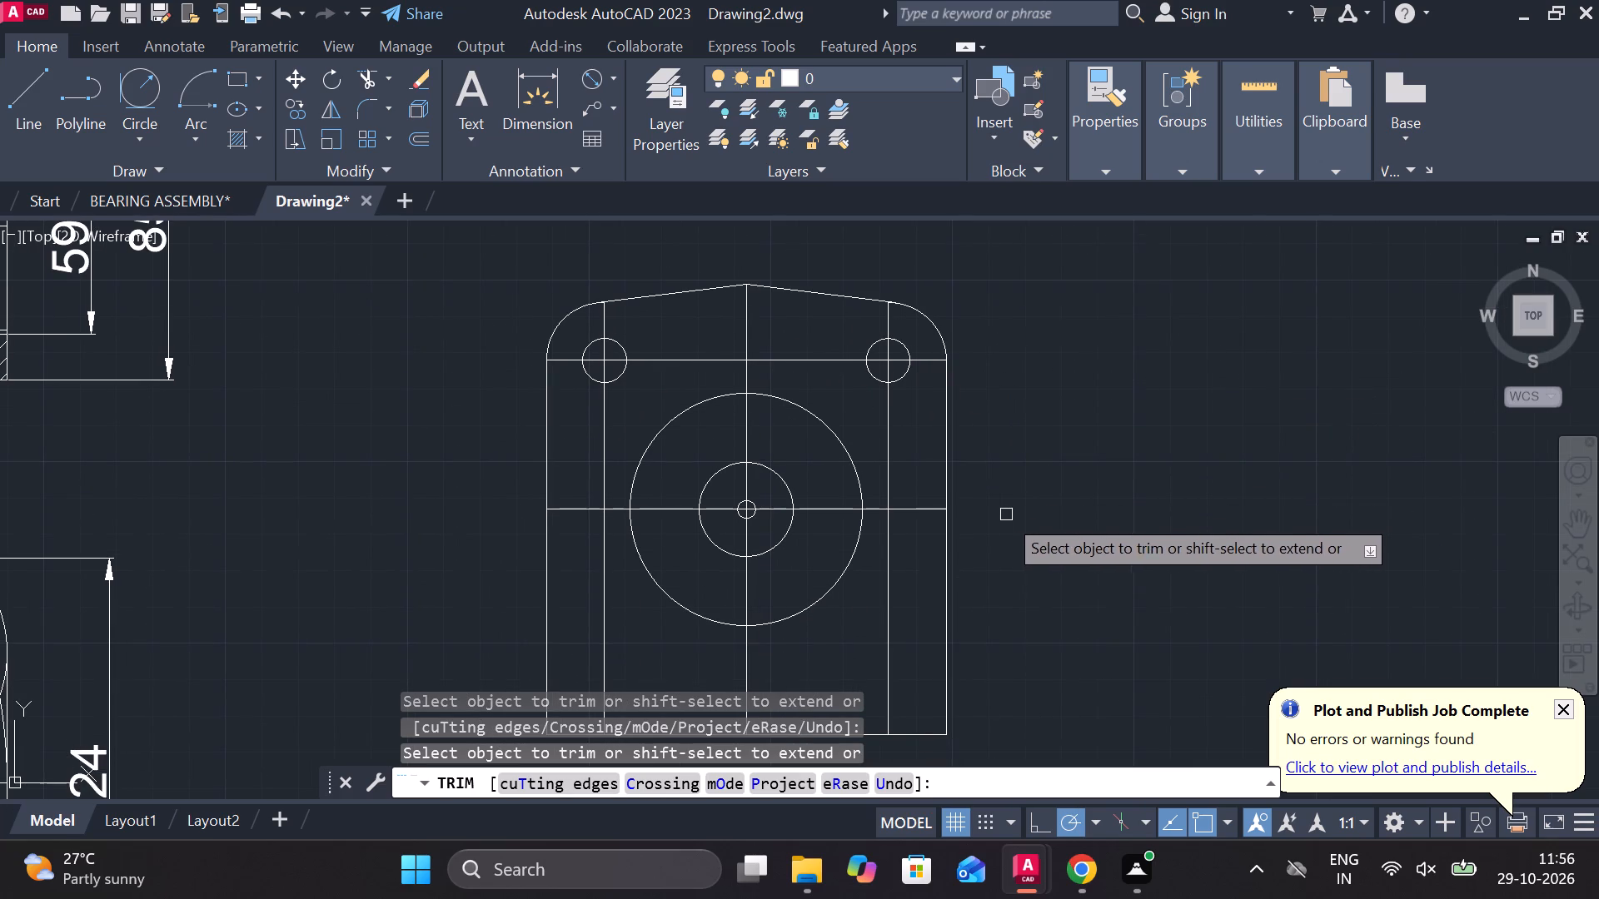
pyautogui.moveTo(460, 554); pyautogui.dragTo(579, 579)
pyautogui.moveTo(666, 587); pyautogui.dragTo(1056, 595)
pyautogui.moveTo(1032, 589); pyautogui.dragTo(1019, 589)
pyautogui.click(525, 571)
# Trim the lower halves of the two inner concentric circles below the horizontal centre line.
pyautogui.click(770, 548)
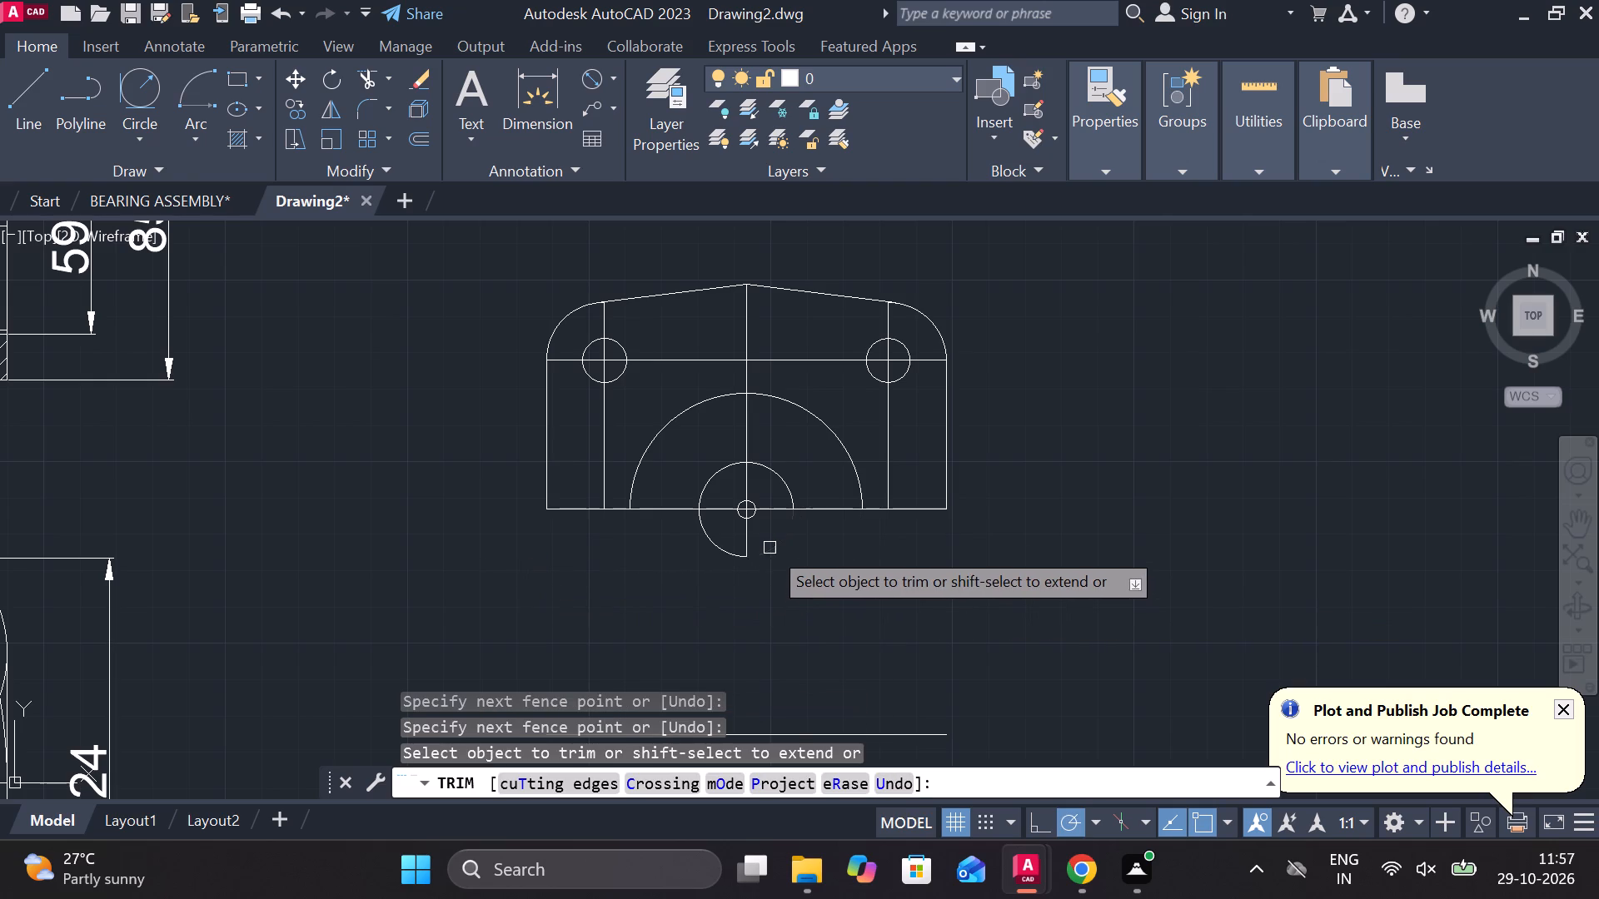
pyautogui.click(739, 546)
pyautogui.click(723, 542)
pyautogui.click(625, 542)
pyautogui.moveTo(628, 542); pyautogui.dragTo(636, 542)
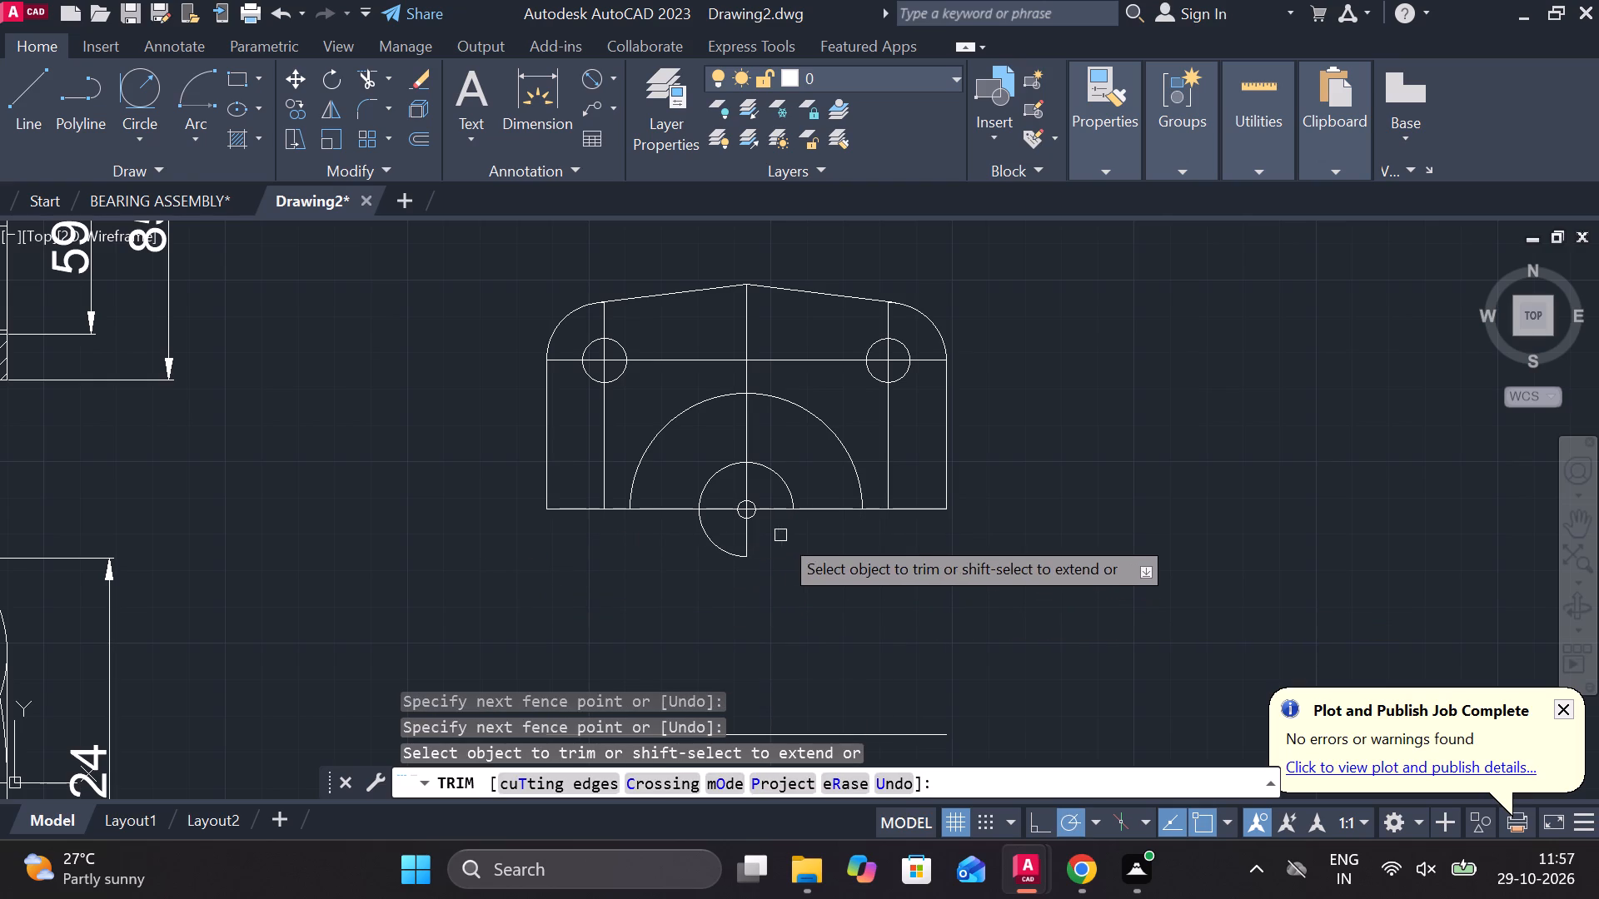
pyautogui.click(717, 544)
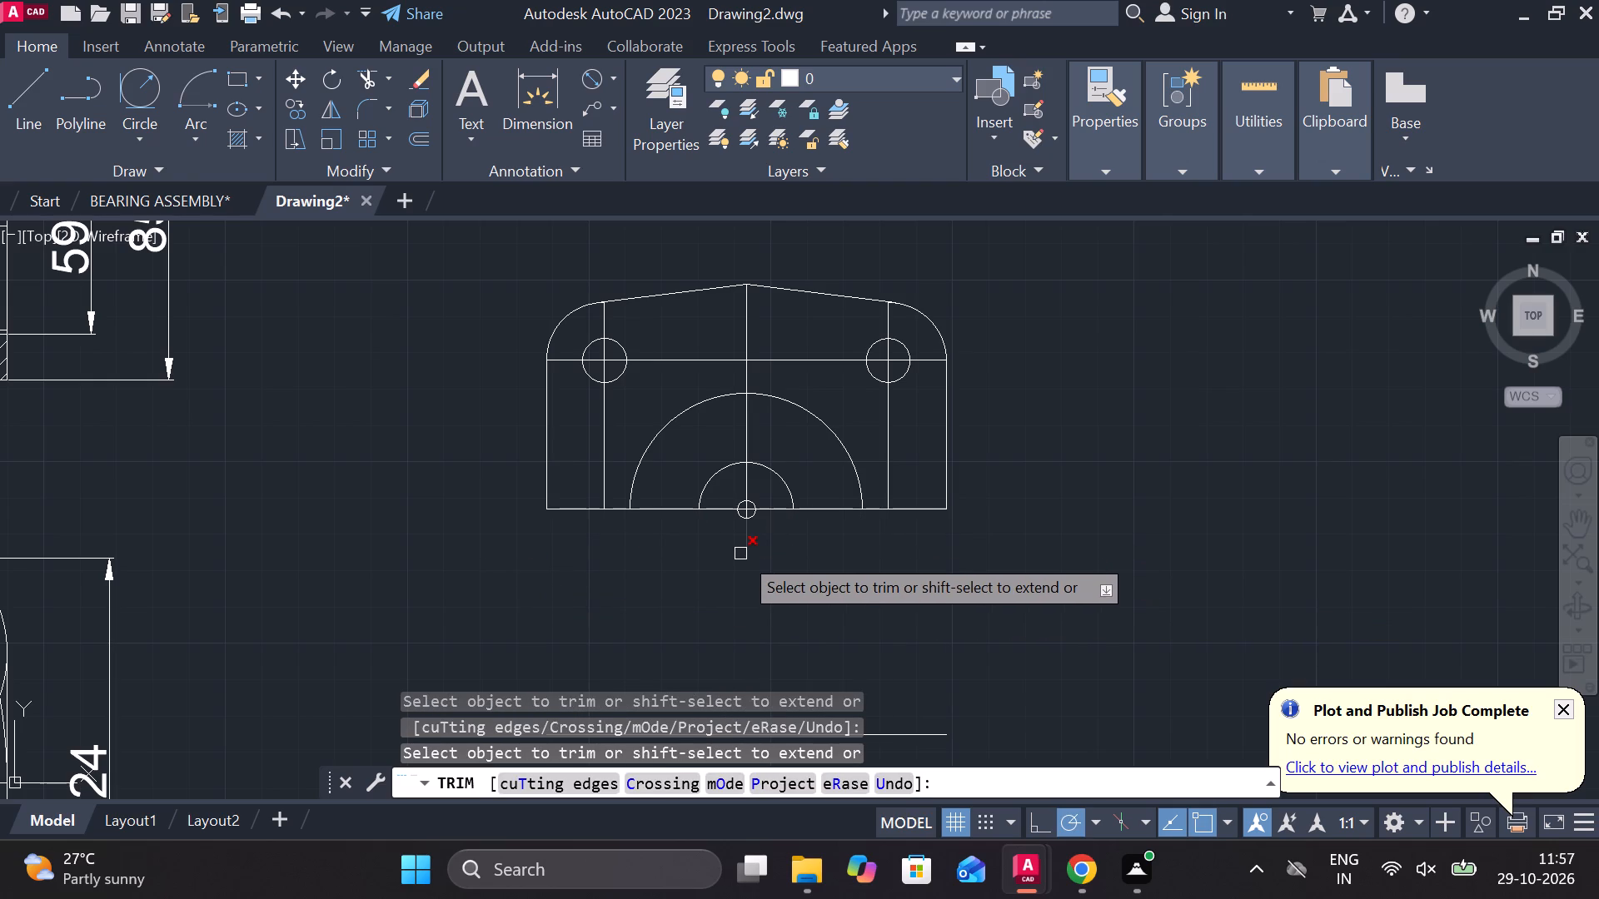
pyautogui.click(740, 554)
pyautogui.scroll(2, 743, 536)
pyautogui.click(747, 496)
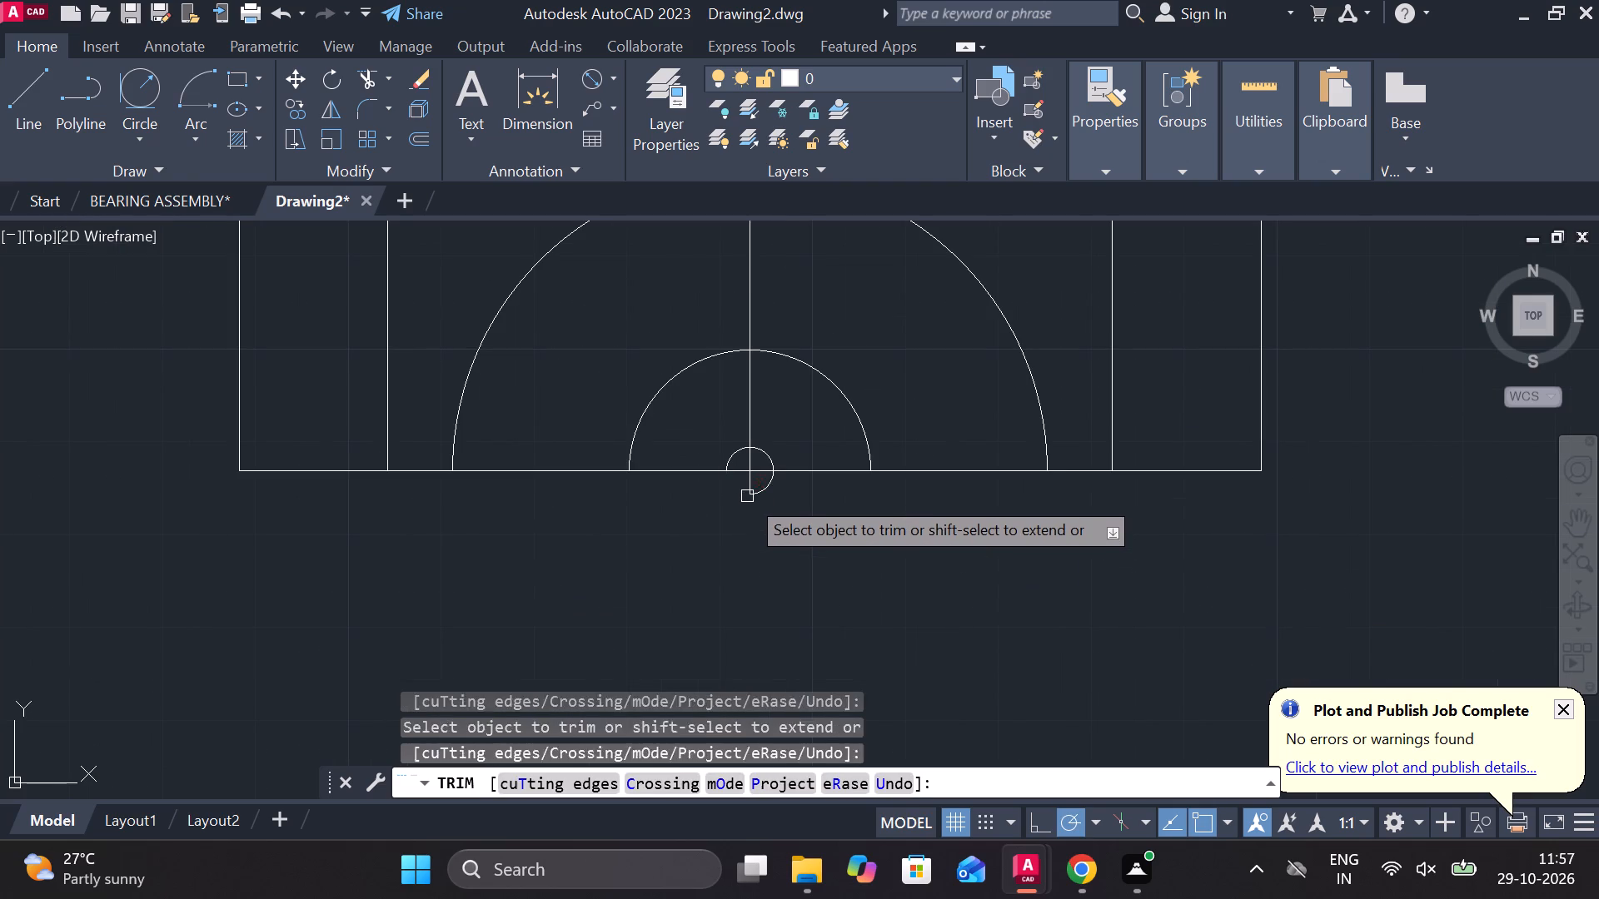
pyautogui.click(767, 493)
pyautogui.scroll(3, 677, 460)
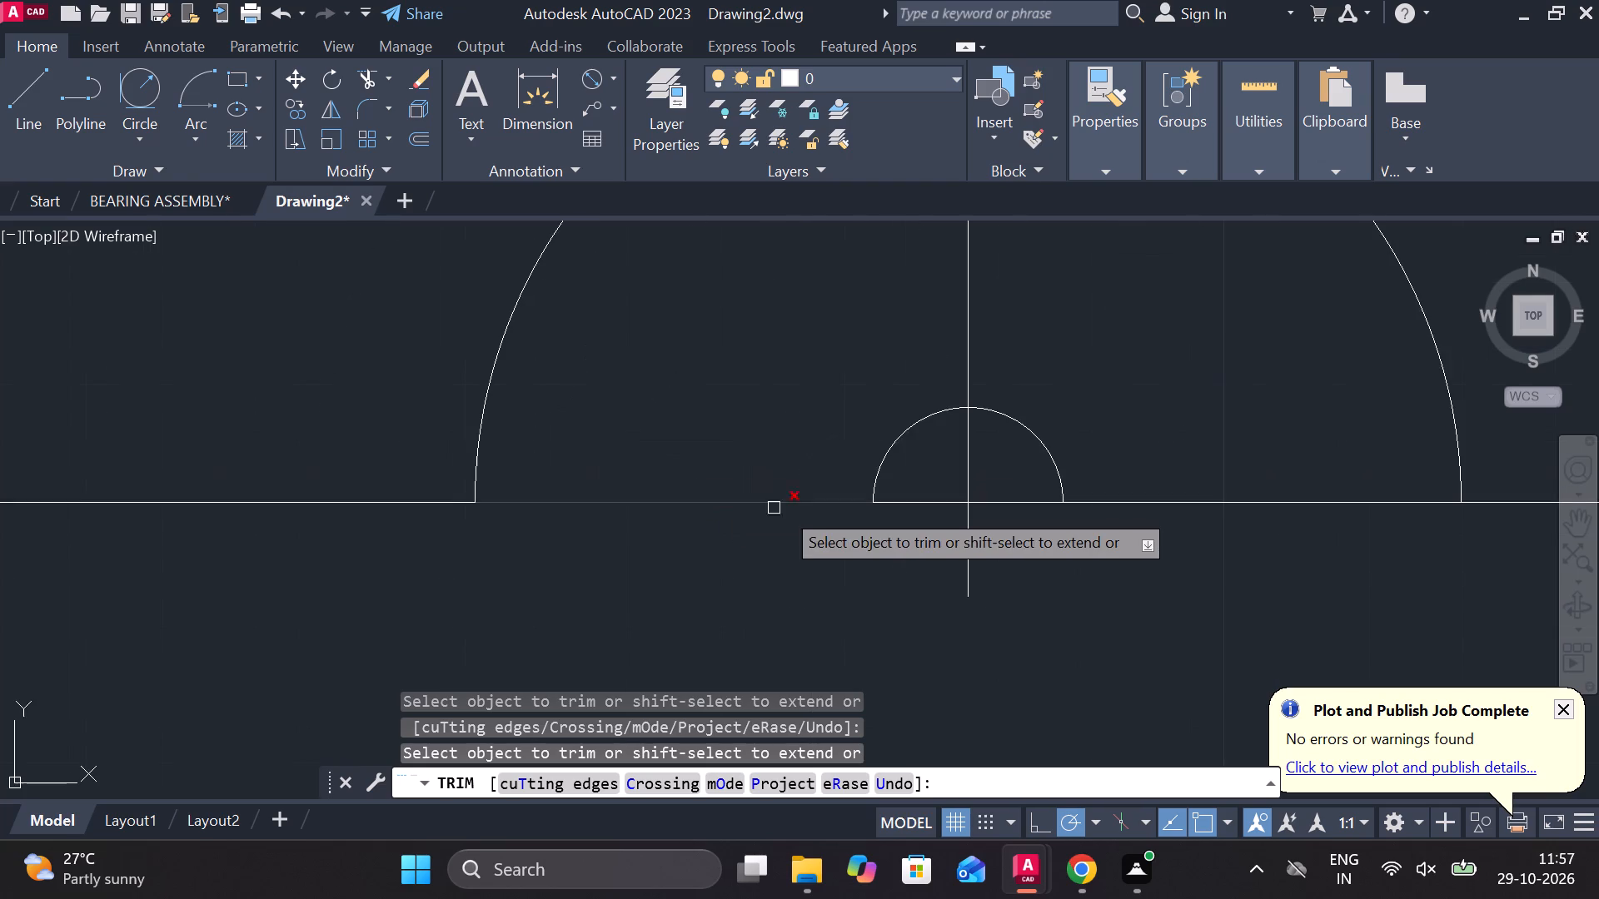
pyautogui.scroll(-5, 814, 519)
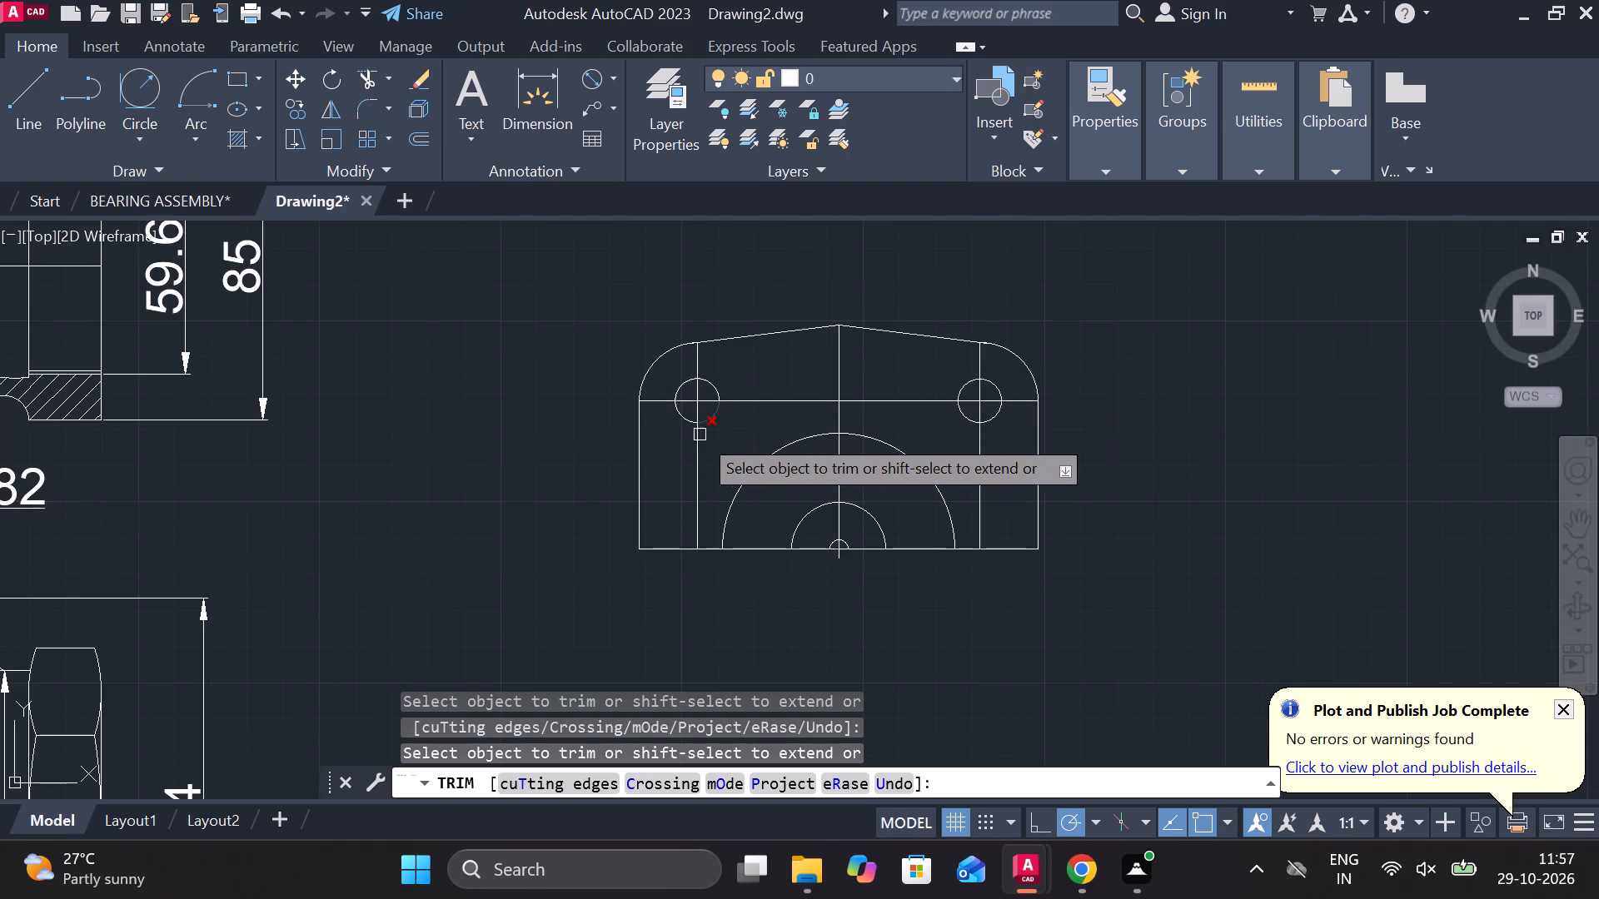
pyautogui.press('Escape')
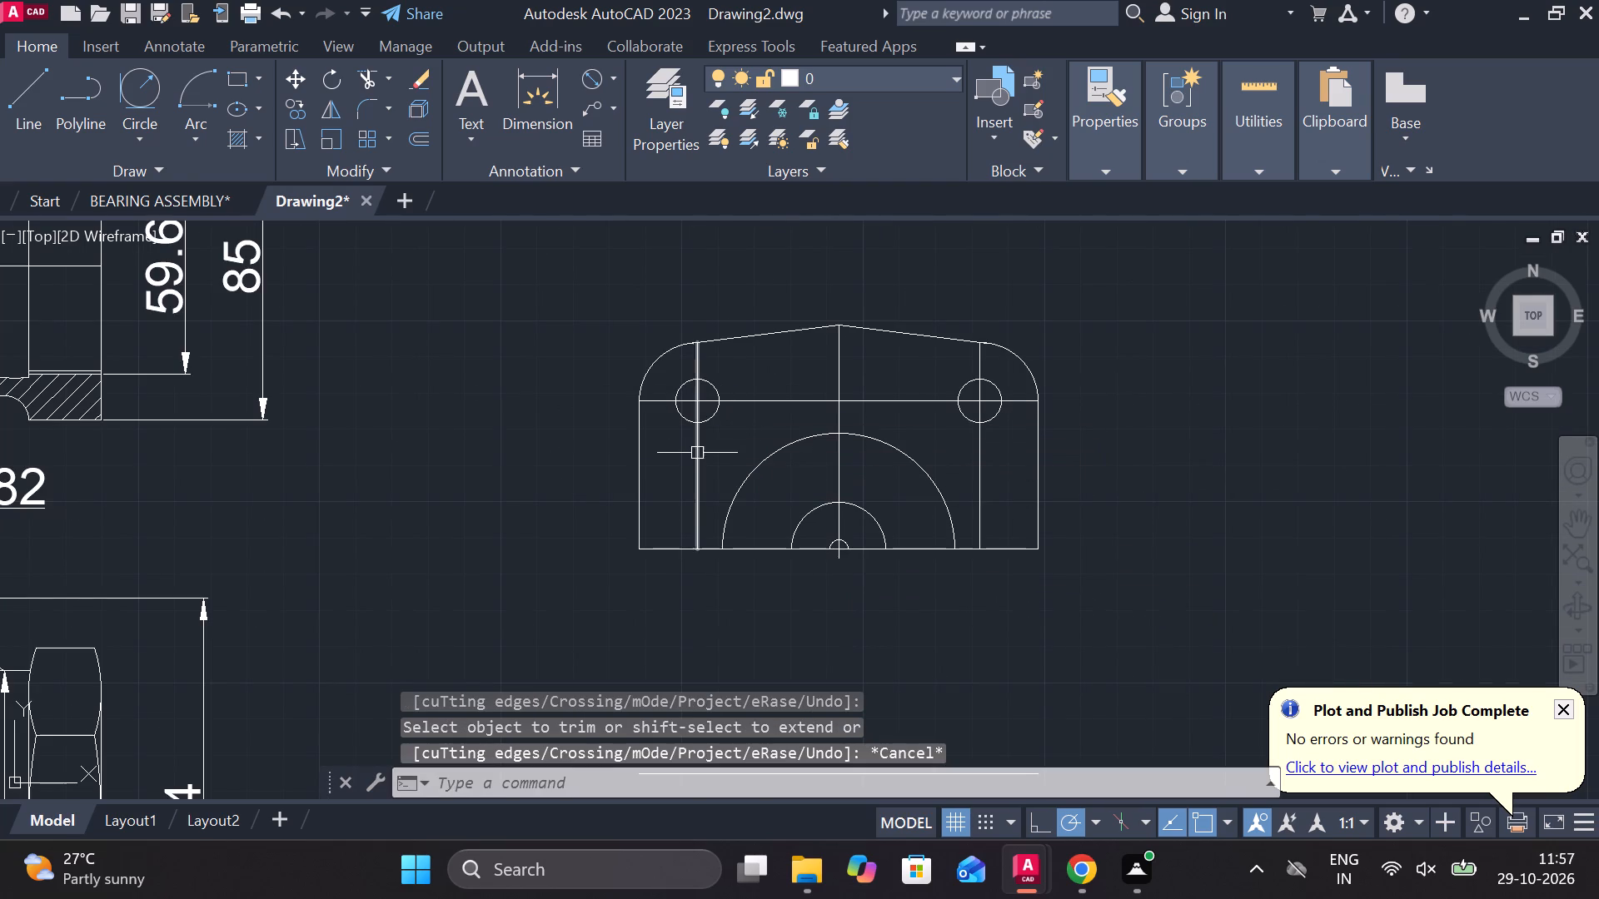
# Erase the two vertical construction lines and the horizontal line running through the small corner holes.
pyautogui.click(693, 453)
pyautogui.click(745, 405)
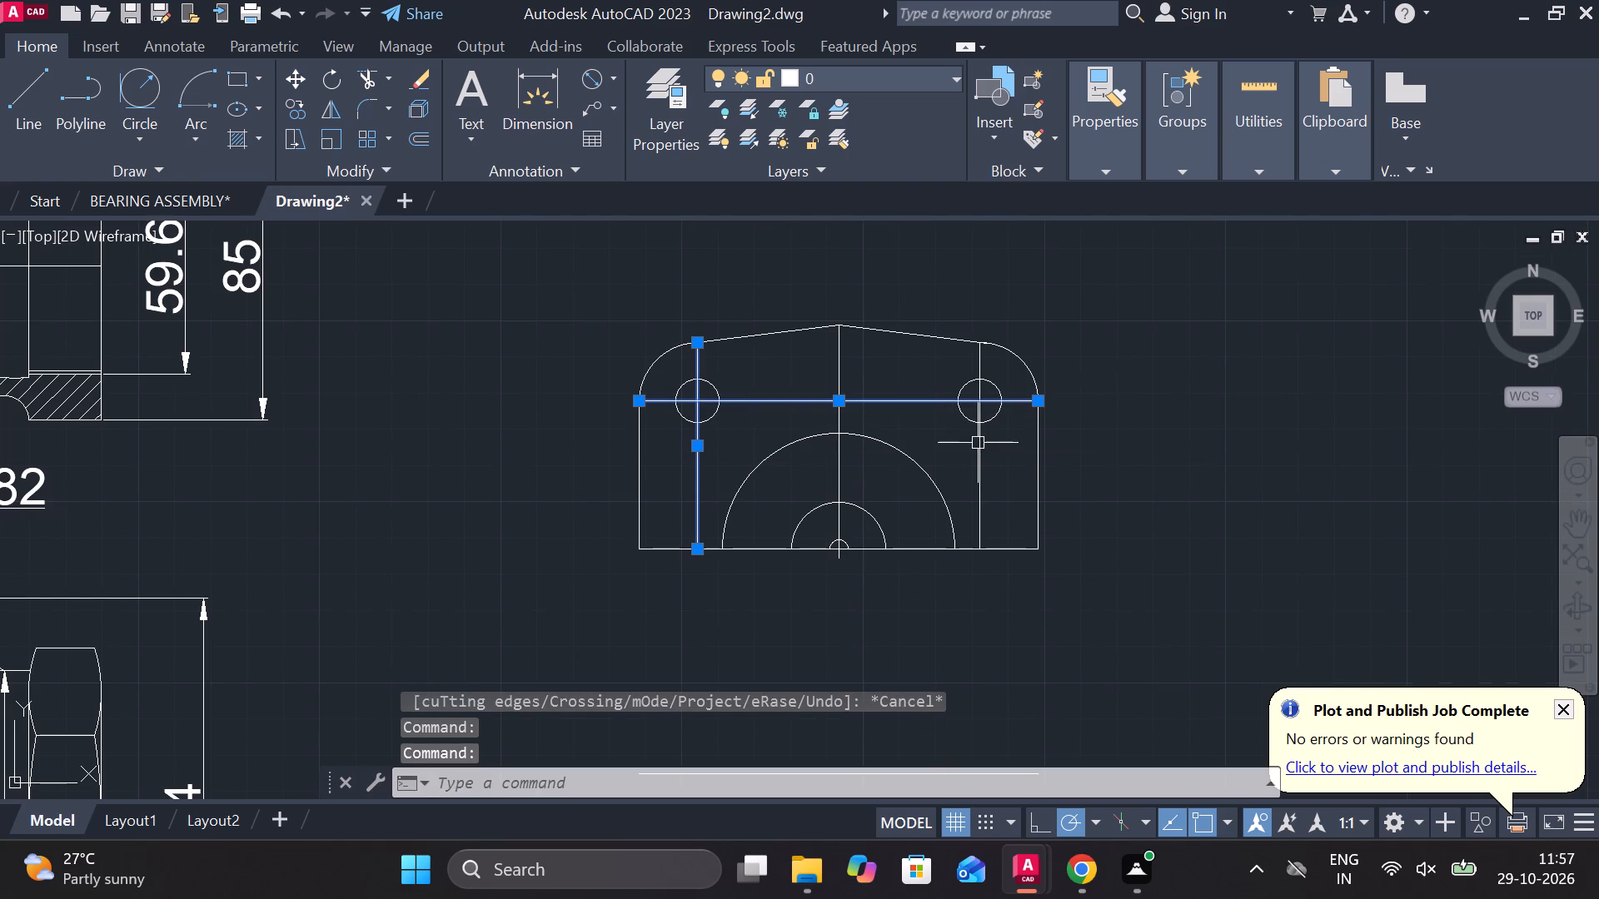
pyautogui.click(980, 448)
pyautogui.write('E')
pyautogui.press('space')
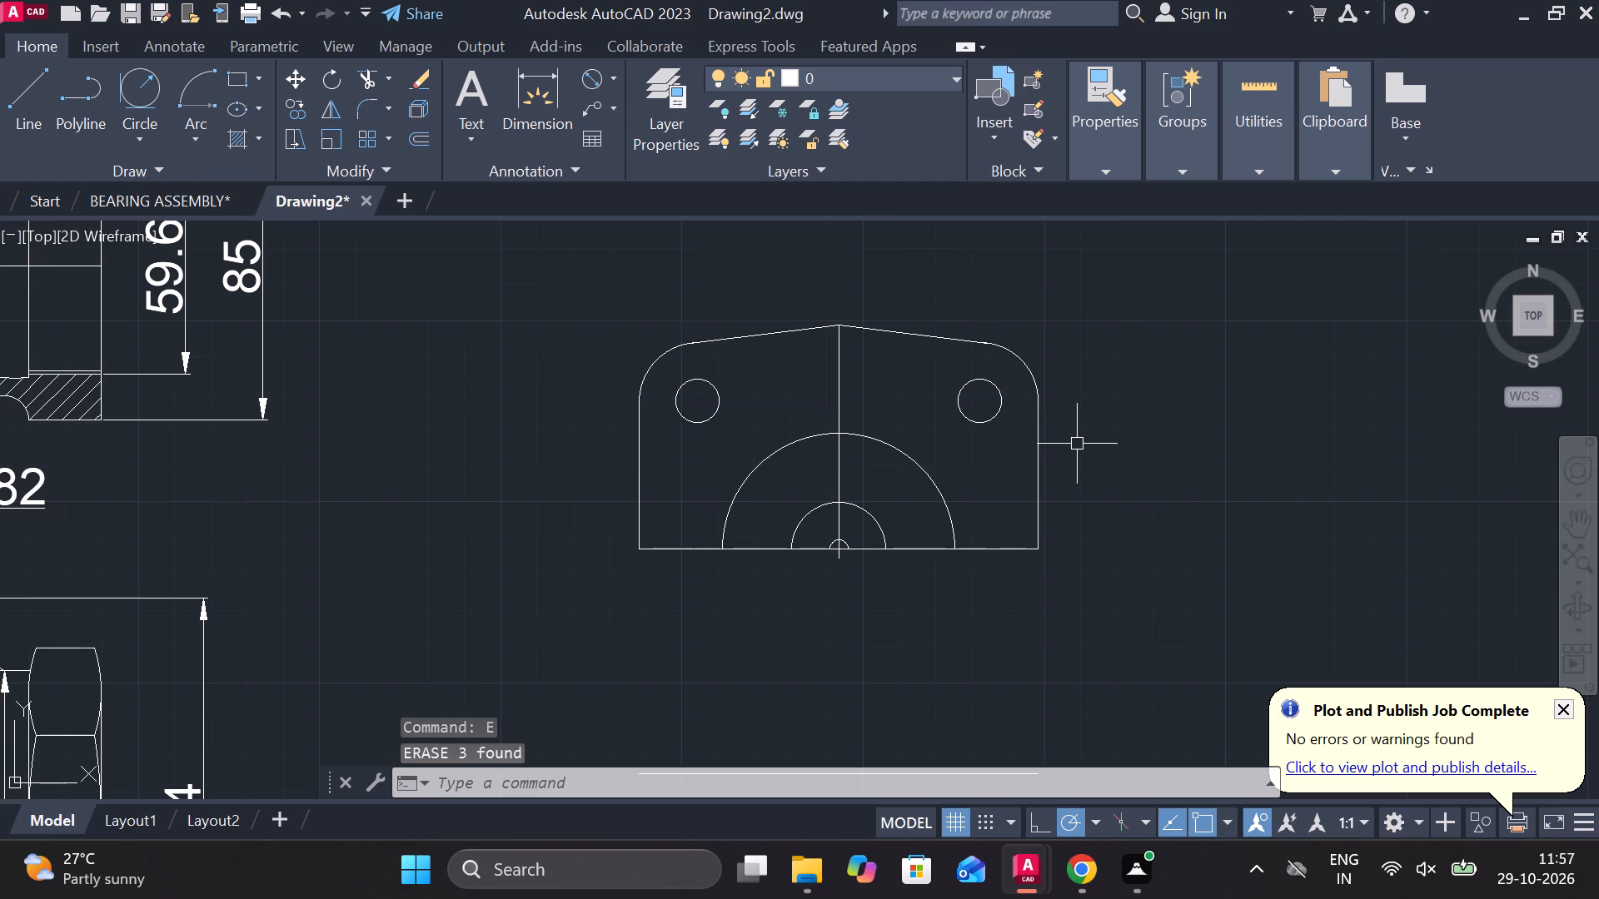
# Add centre marks to the two small corner holes of the plan view.
pyautogui.write('CM')
pyautogui.press('space')
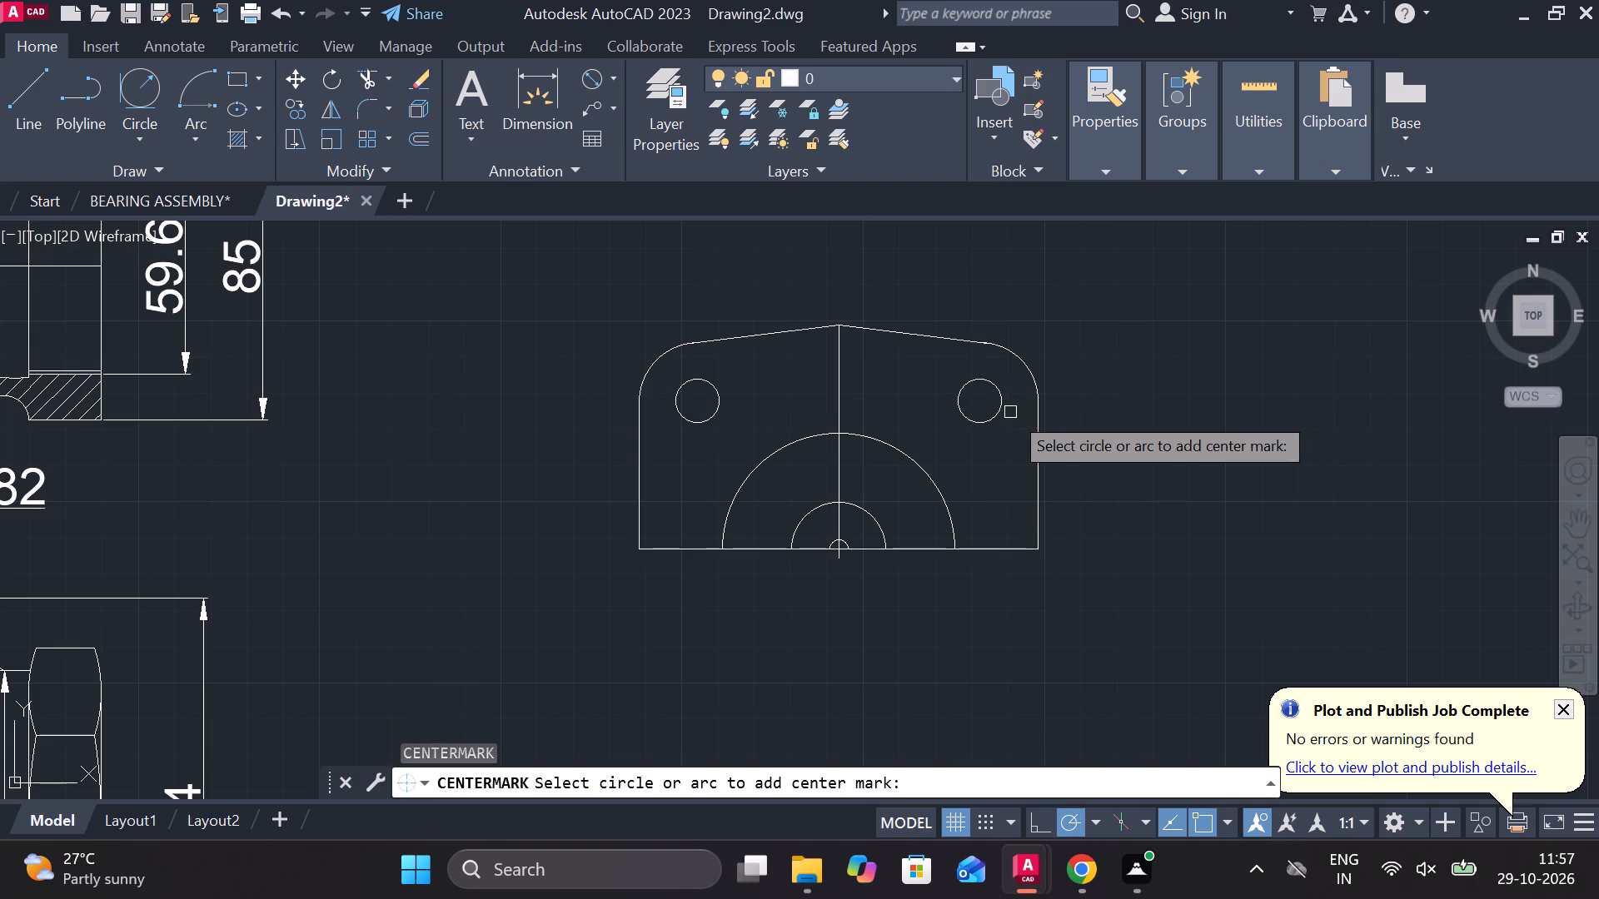
pyautogui.click(1003, 412)
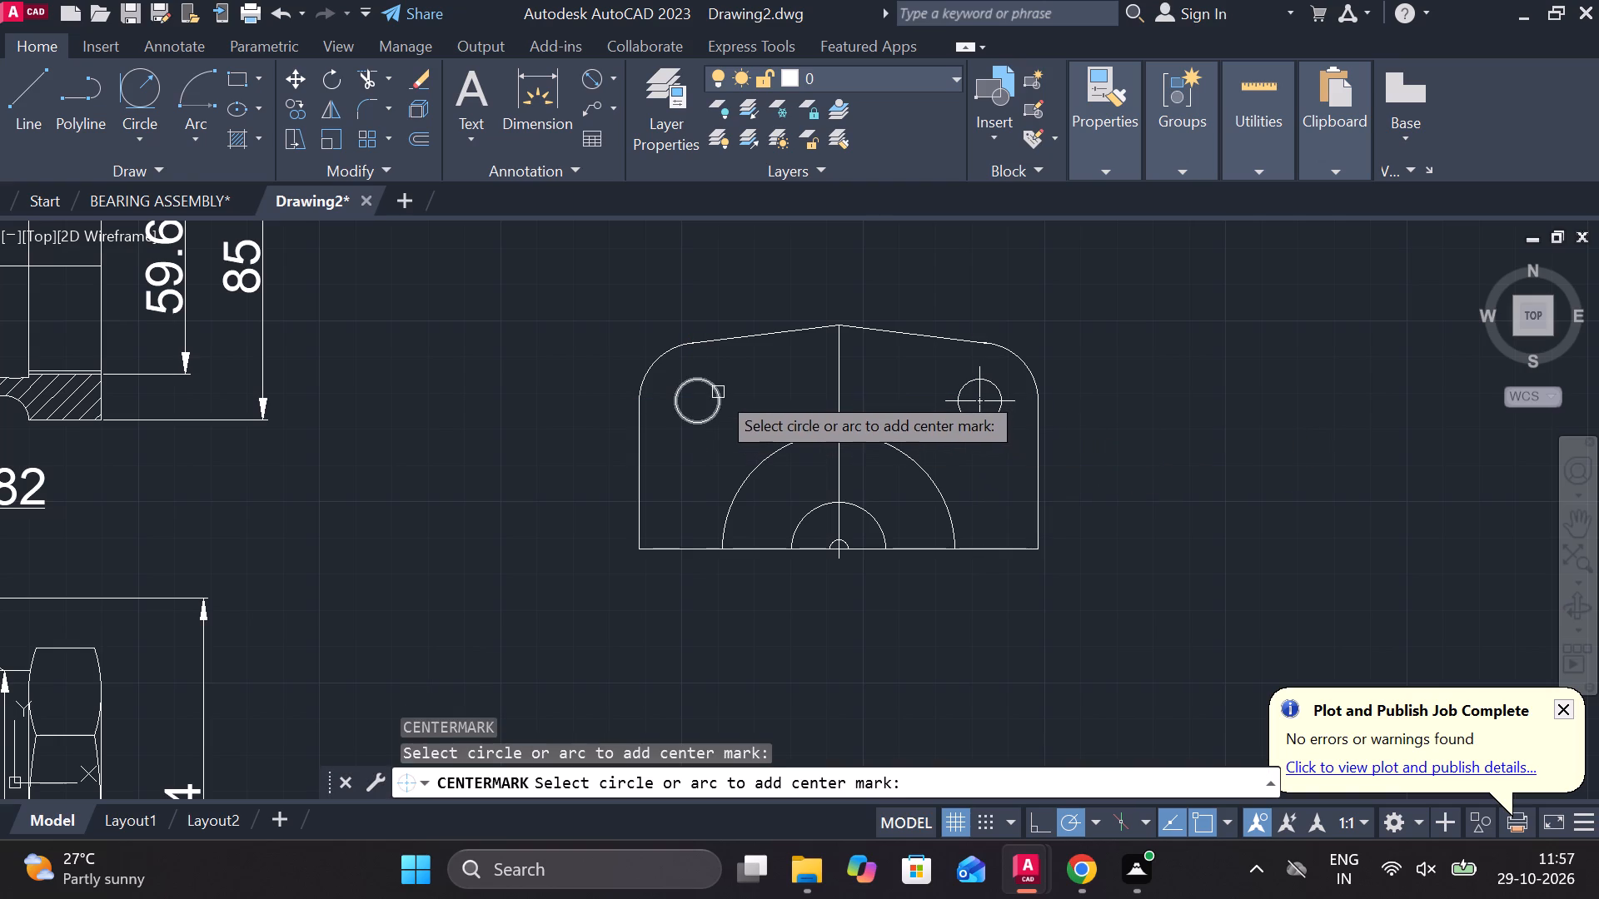
pyautogui.click(718, 392)
pyautogui.press('Escape')
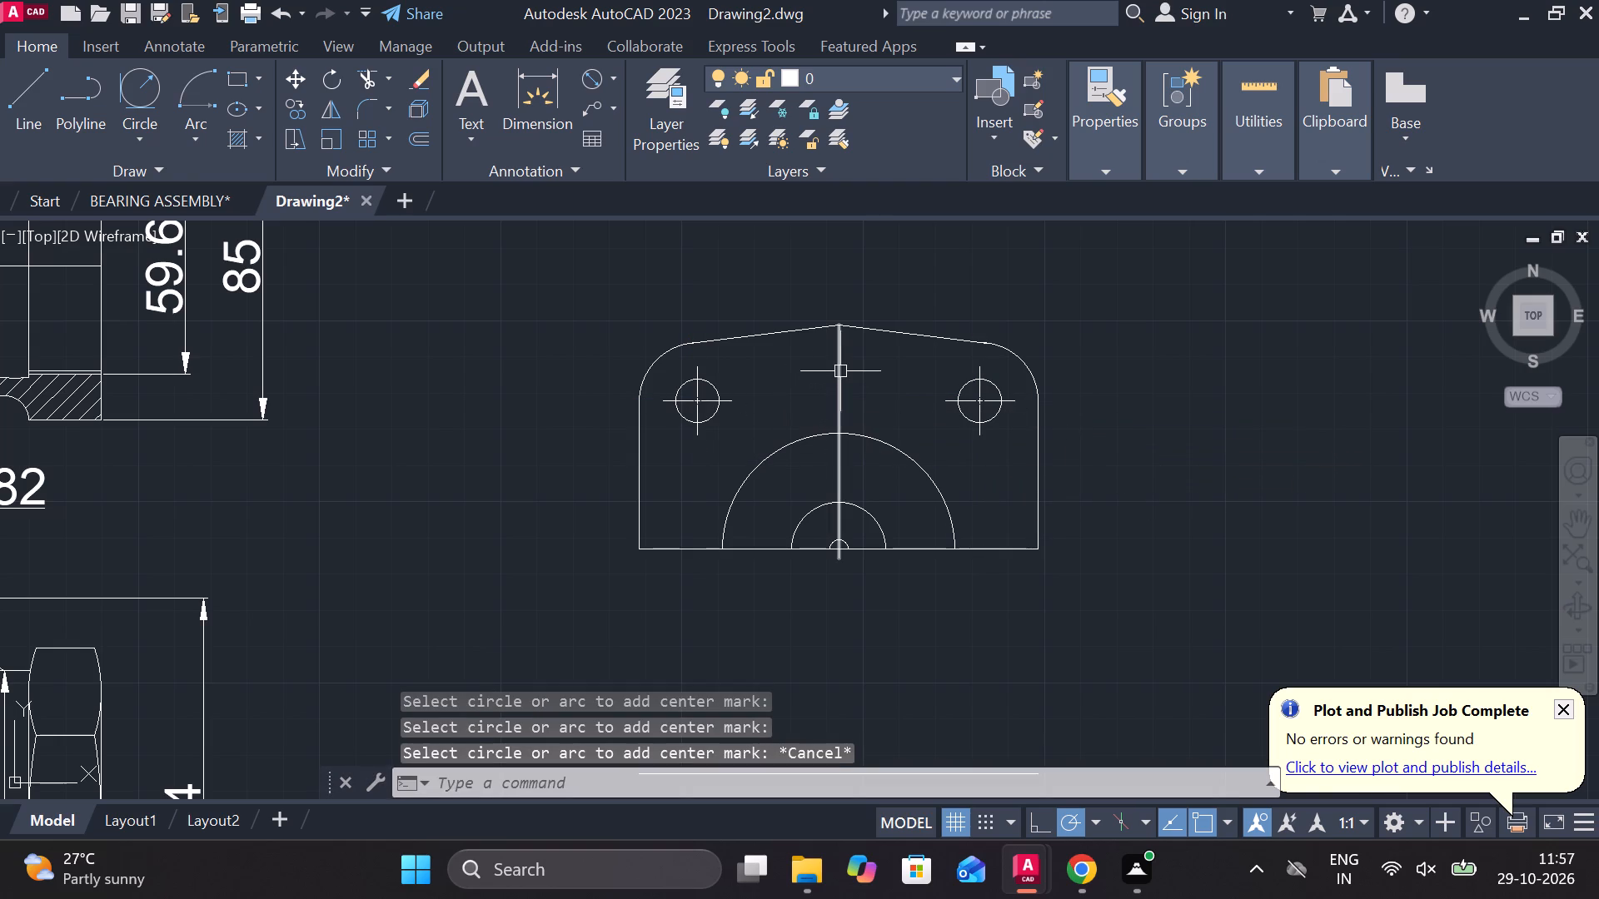
# Erase the plan view's vertical centre line.
pyautogui.doubleClick(841, 370)
pyautogui.write('E')
pyautogui.press('space')
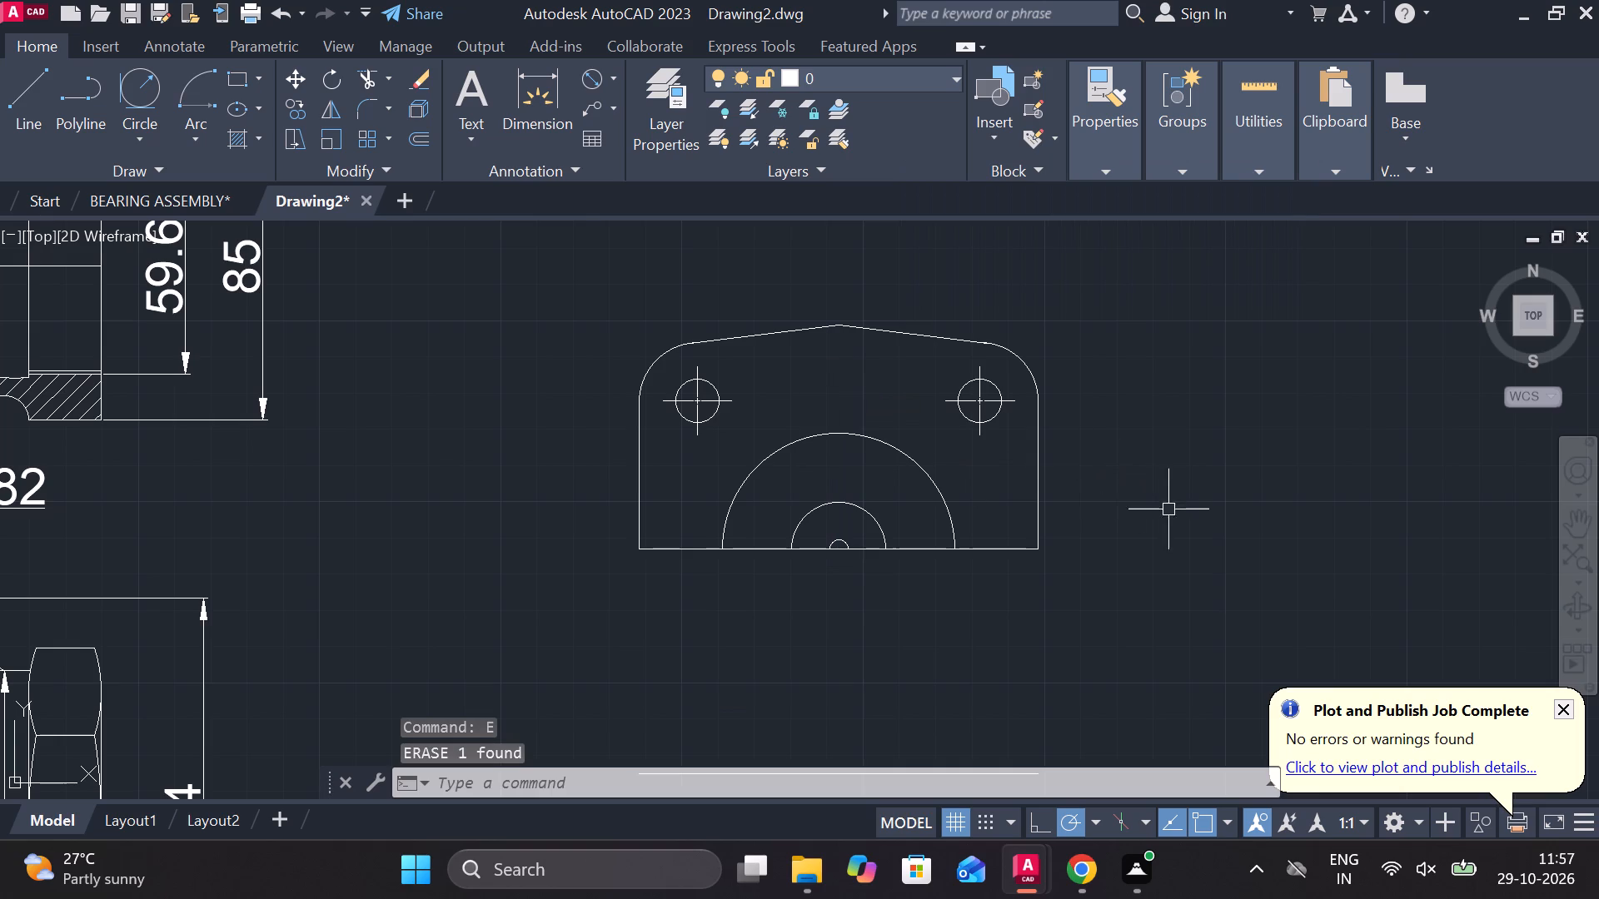
# Change the linetype of the half plan view's bottom horizontal line to CENTER.
pyautogui.click(868, 551)
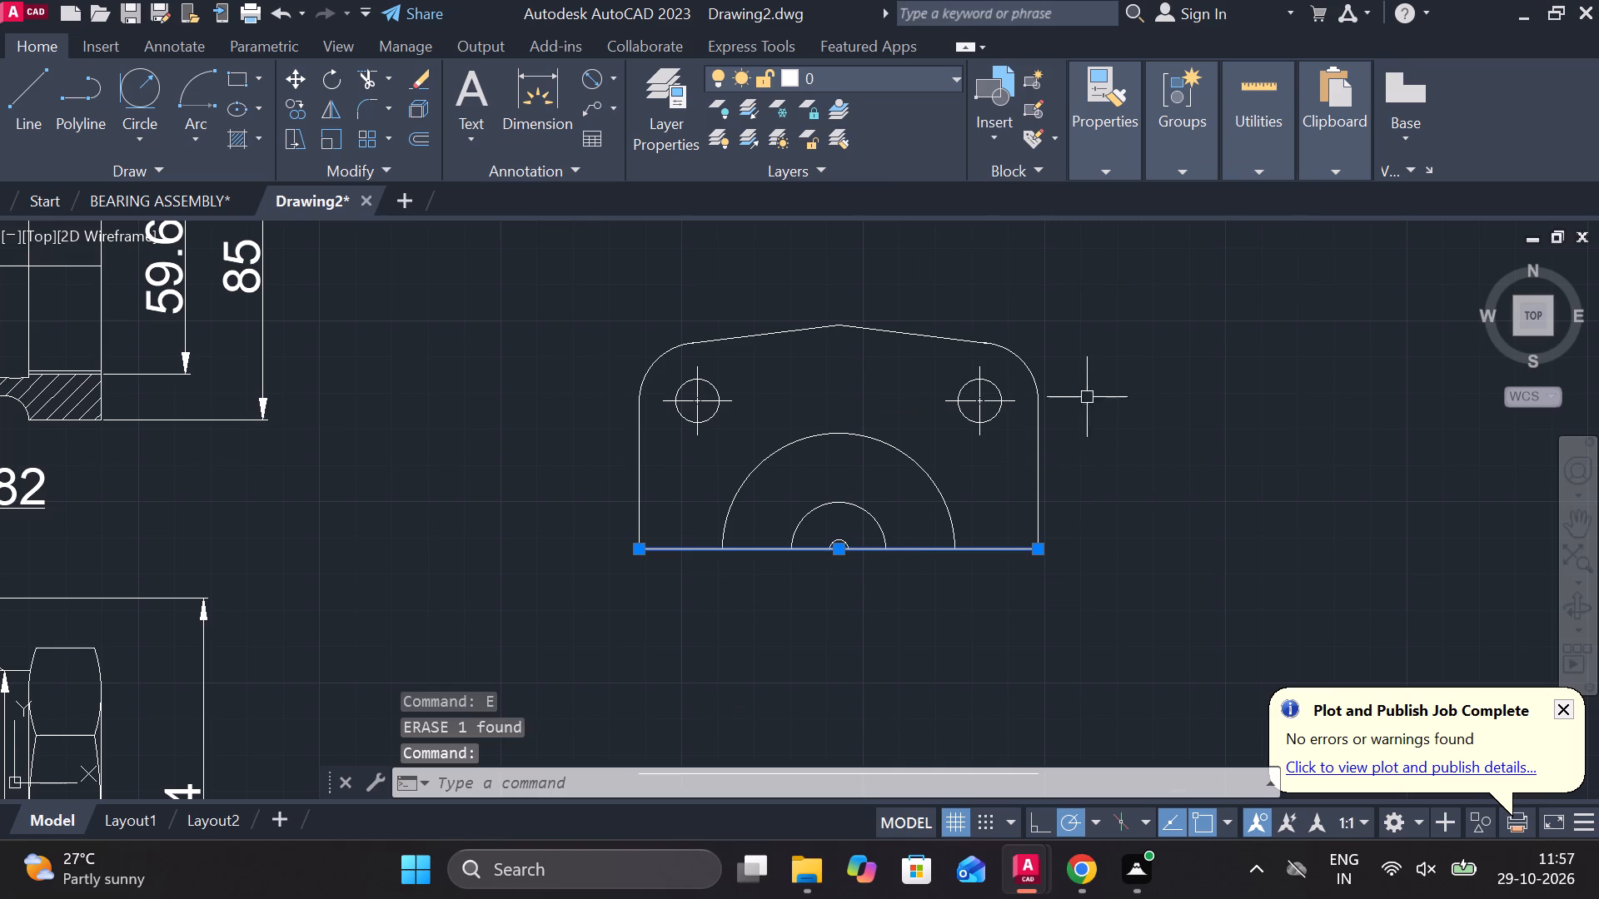
pyautogui.click(1100, 175)
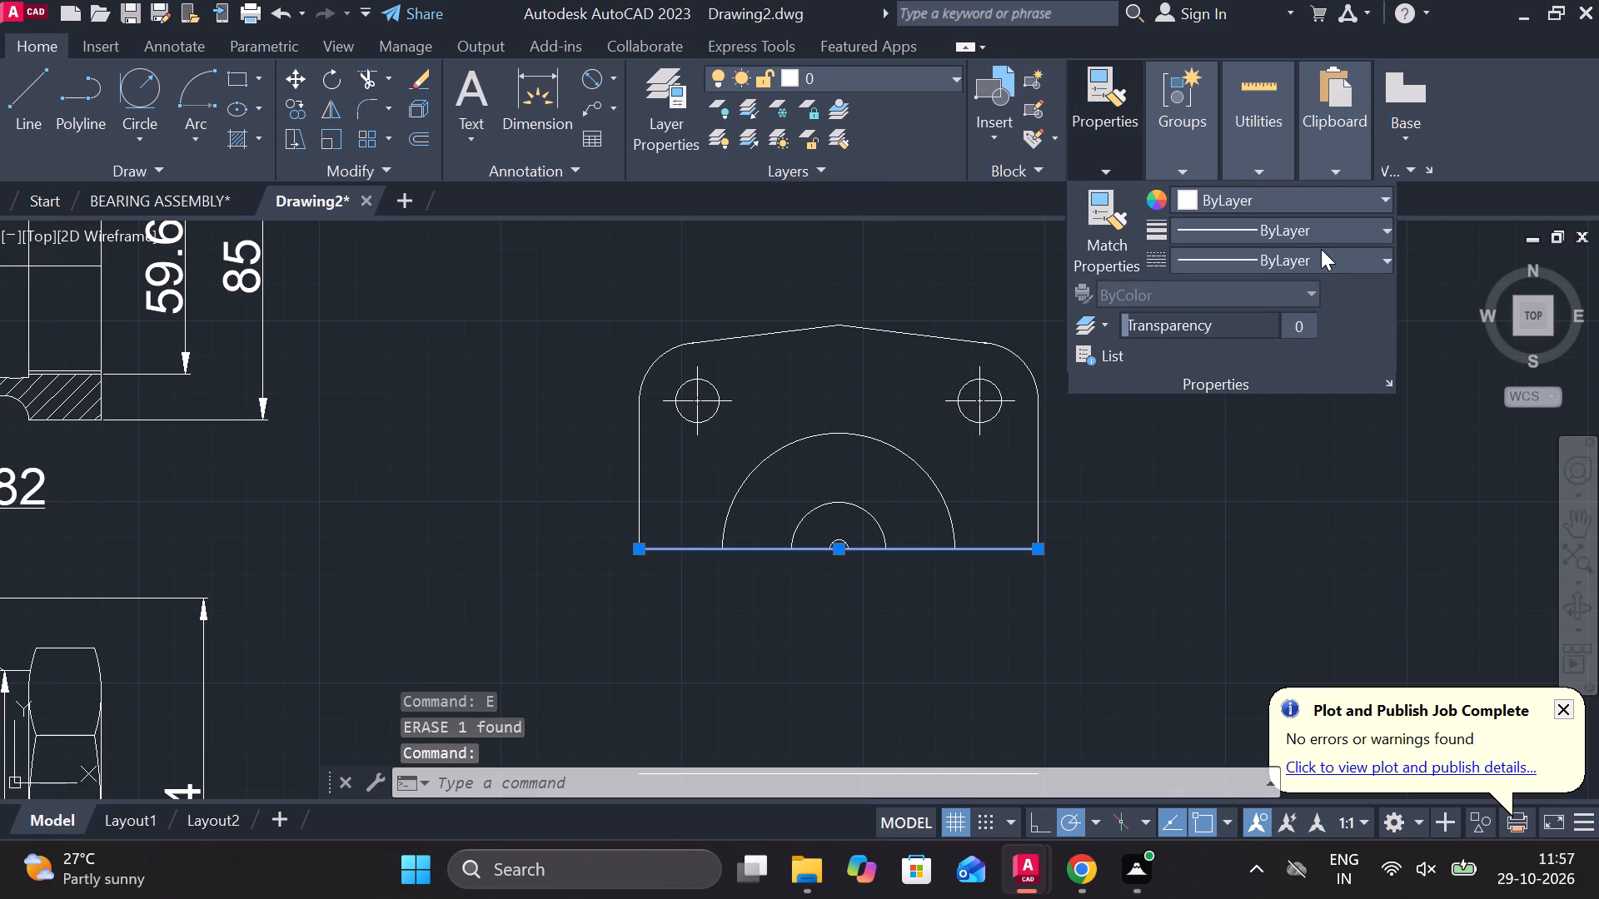
pyautogui.click(1321, 249)
pyautogui.click(1204, 349)
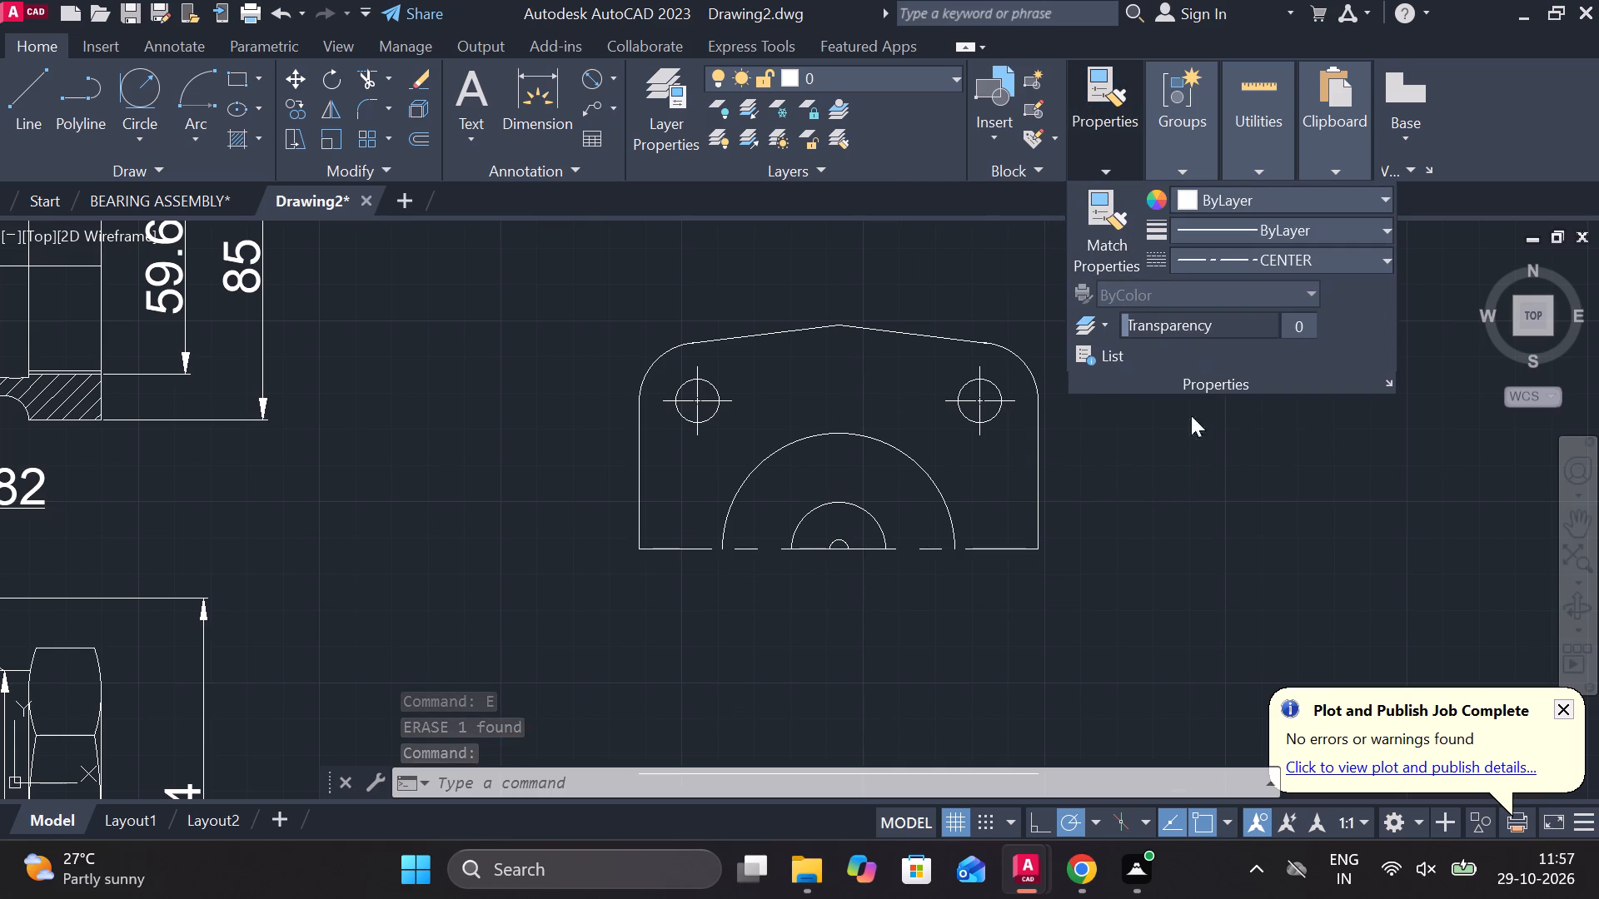
pyautogui.press('Escape')
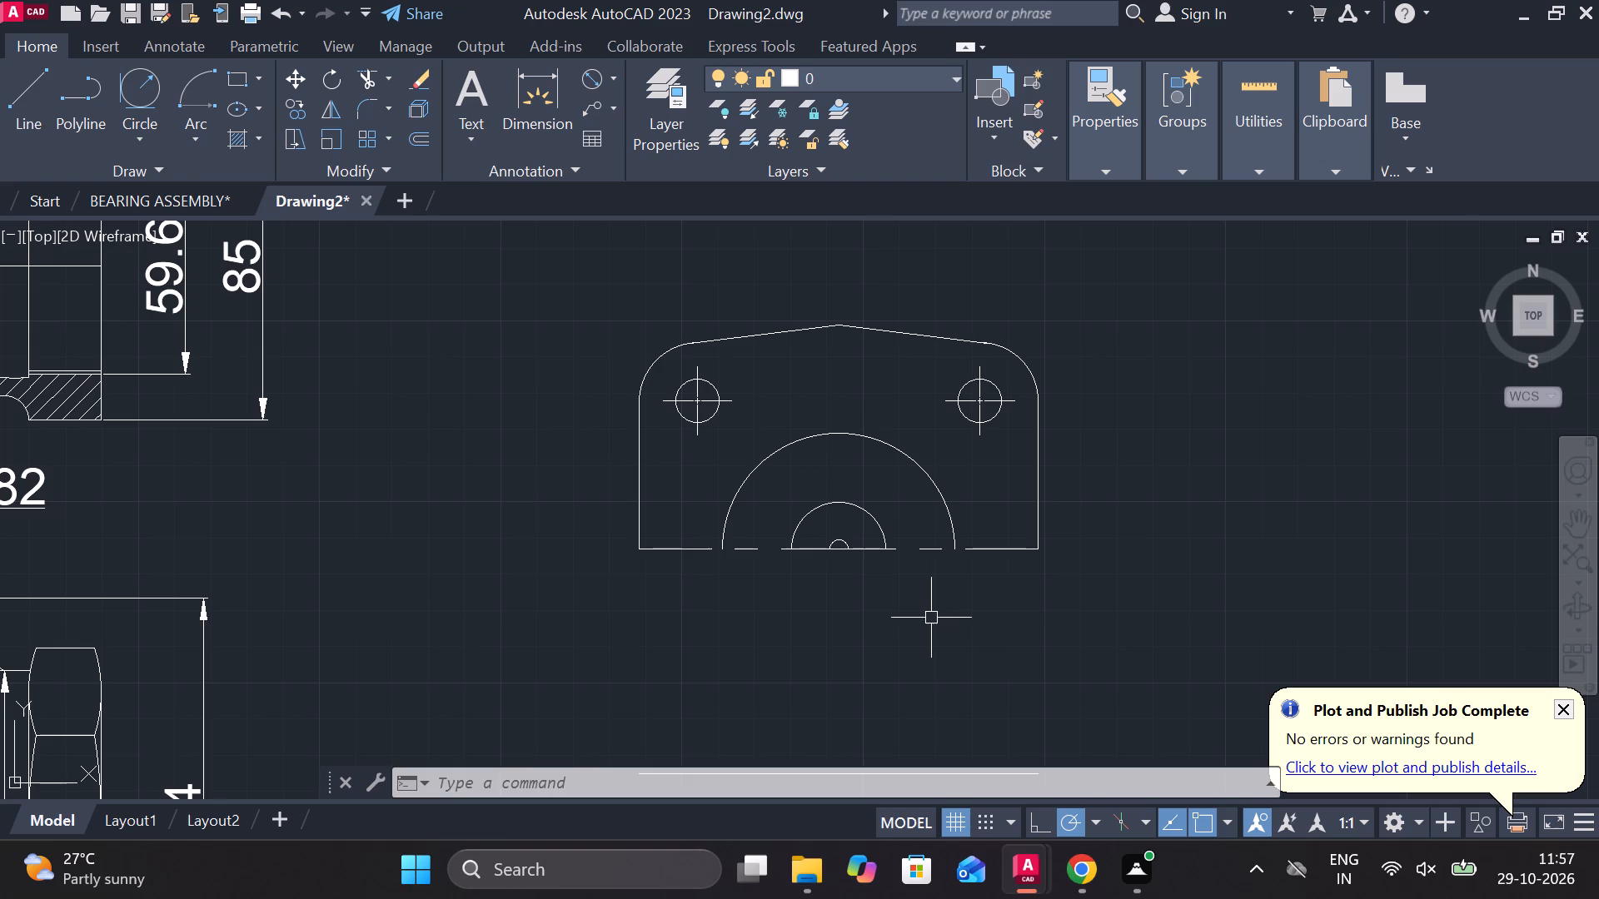
# Erase the leftover bottom edge of the original rectangle beneath the half plan view.
pyautogui.scroll(-1, 1050, 601)
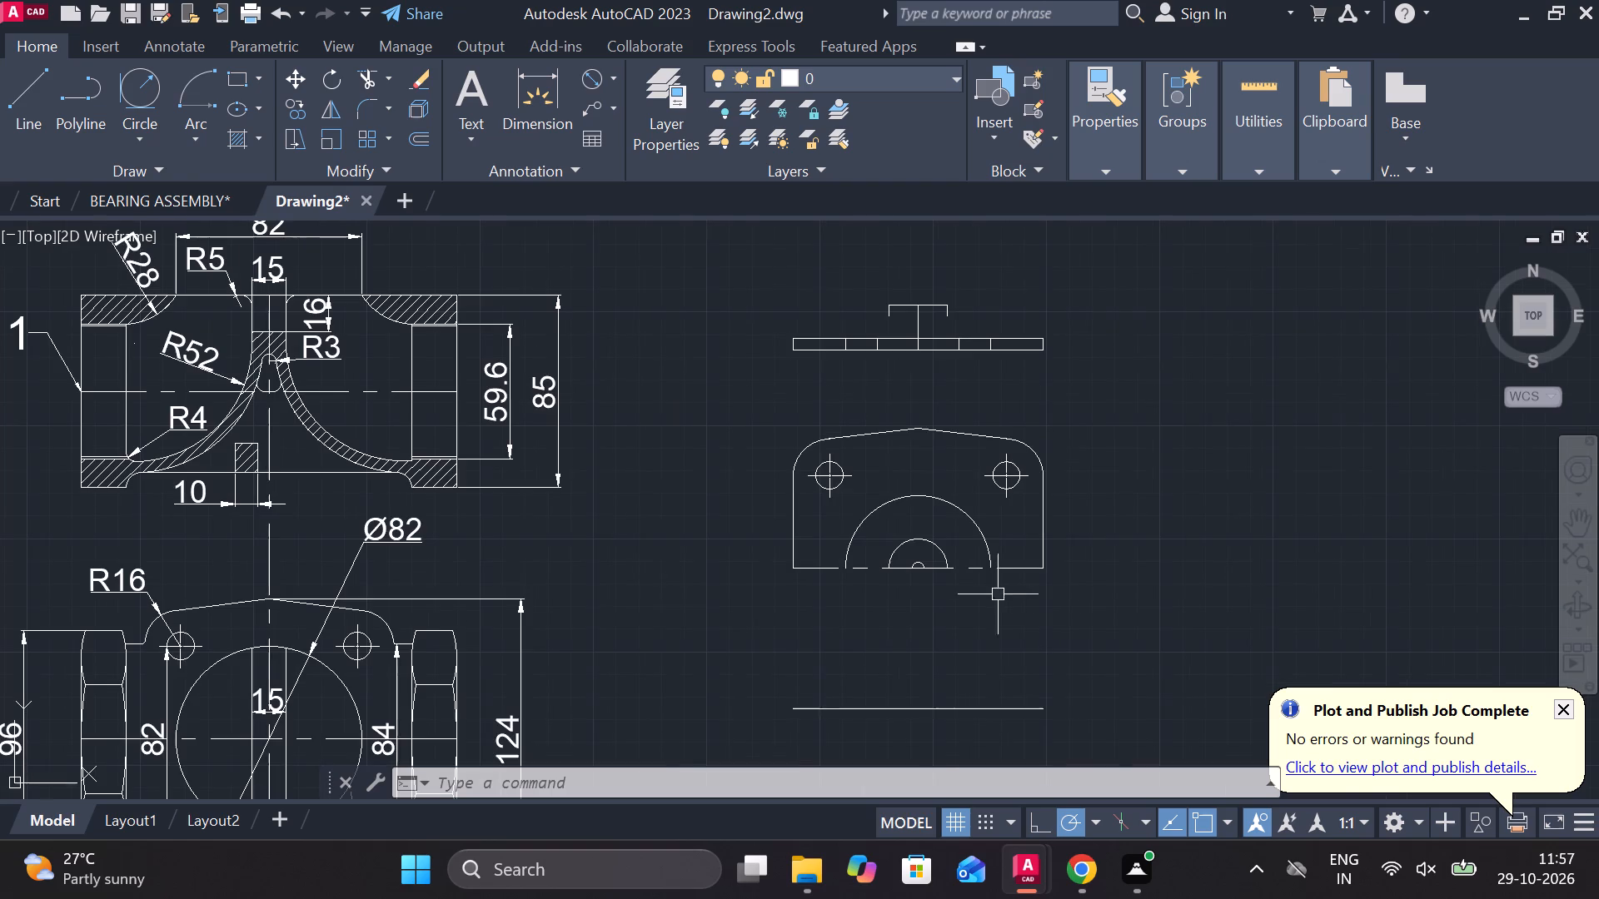
pyautogui.click(926, 710)
pyautogui.write('E')
pyautogui.press('space')
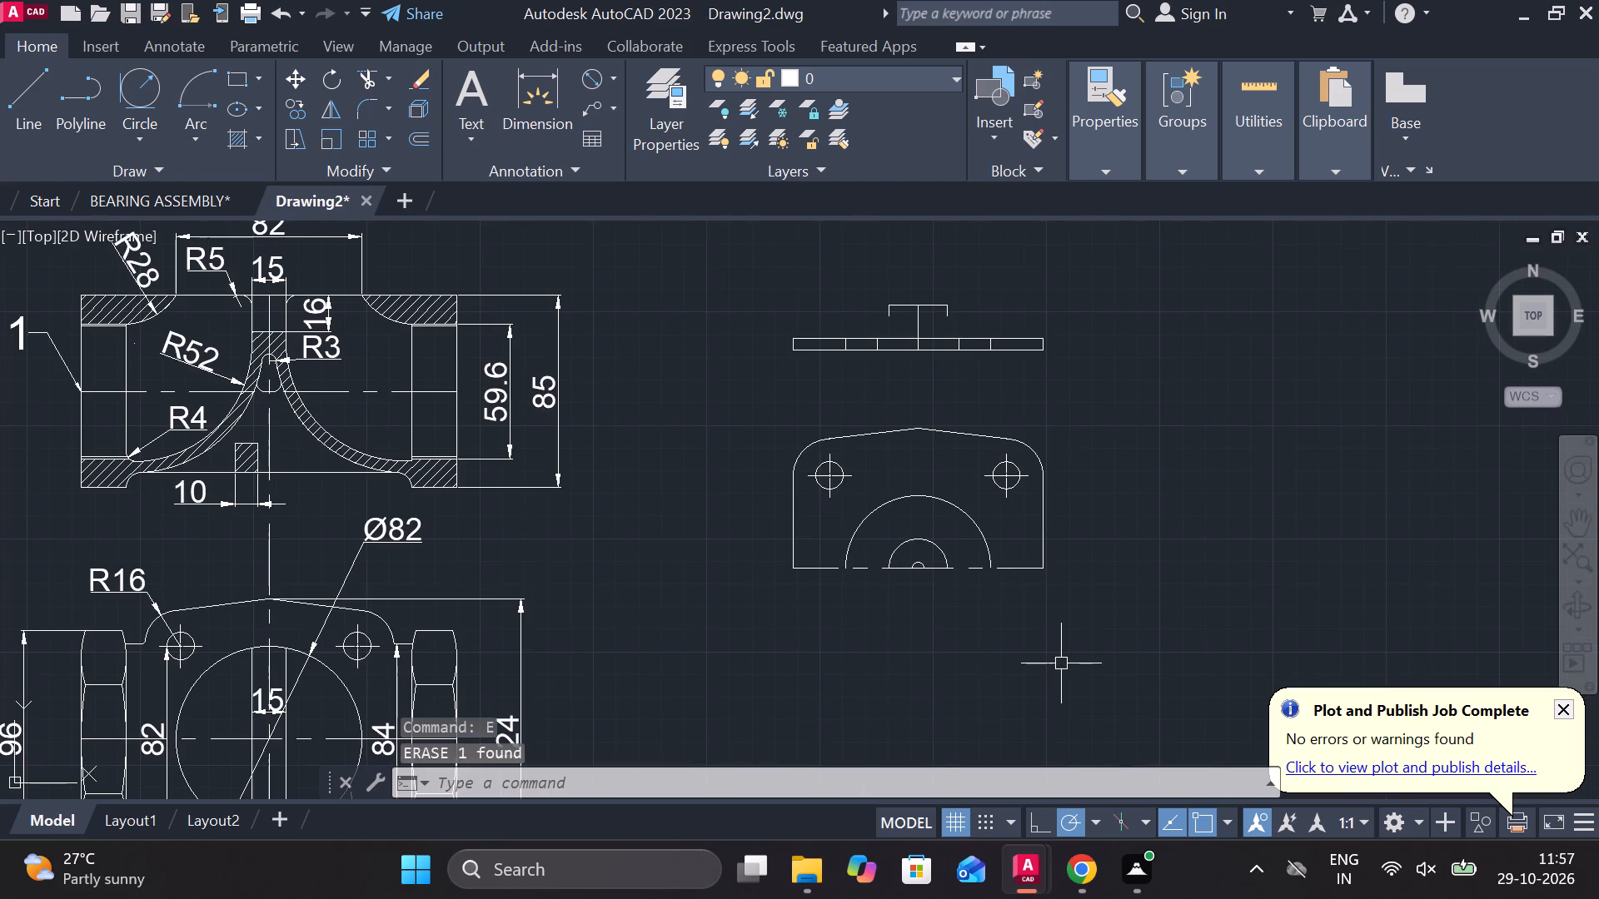
# Move the whole half plan view straight up about 15 units, closer to the plate's side profile.
pyautogui.doubleClick(728, 400)
pyautogui.click(1128, 617)
pyautogui.press('m')
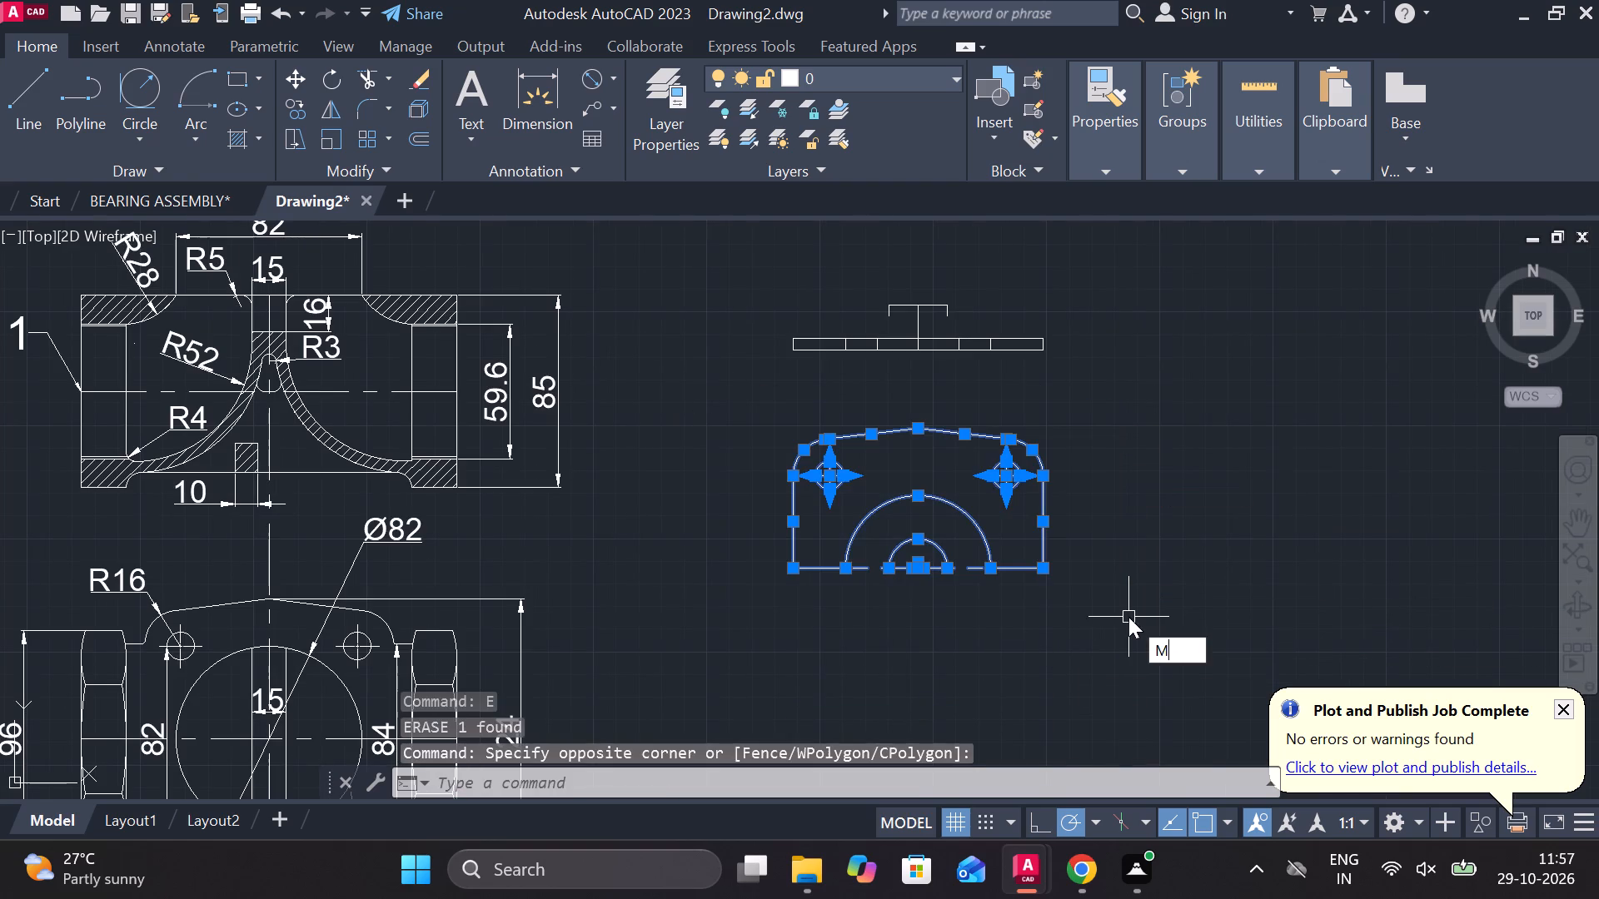
pyautogui.press('Return')
pyautogui.scroll(2, 974, 594)
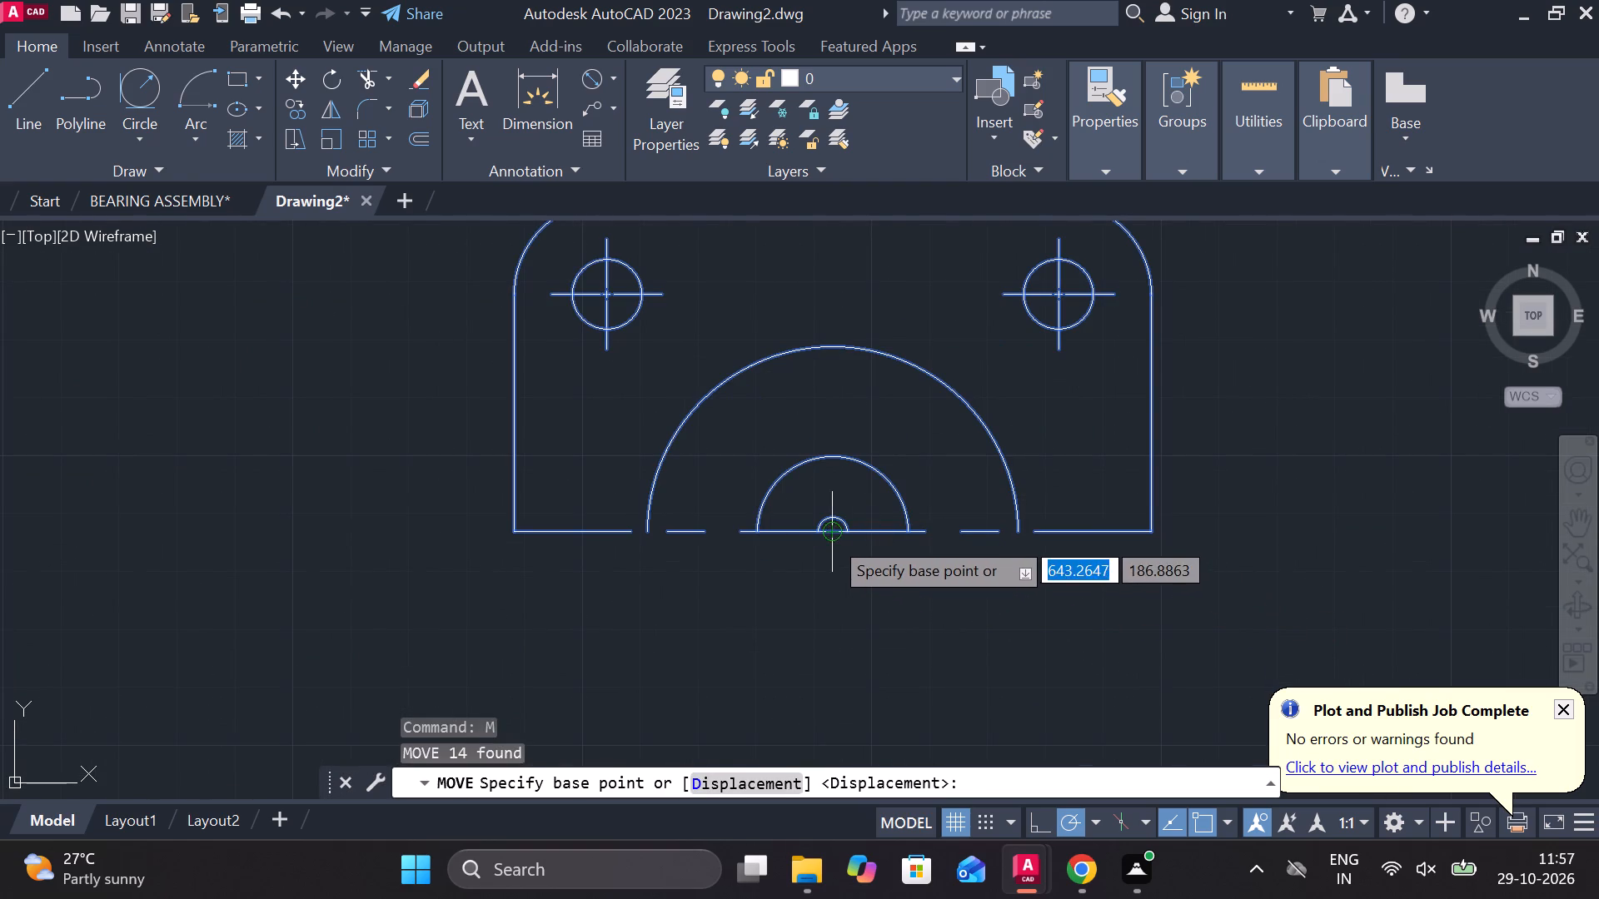
pyautogui.click(830, 537)
pyautogui.moveTo(824, 452); pyautogui.dragTo(840, 595, button='middle')
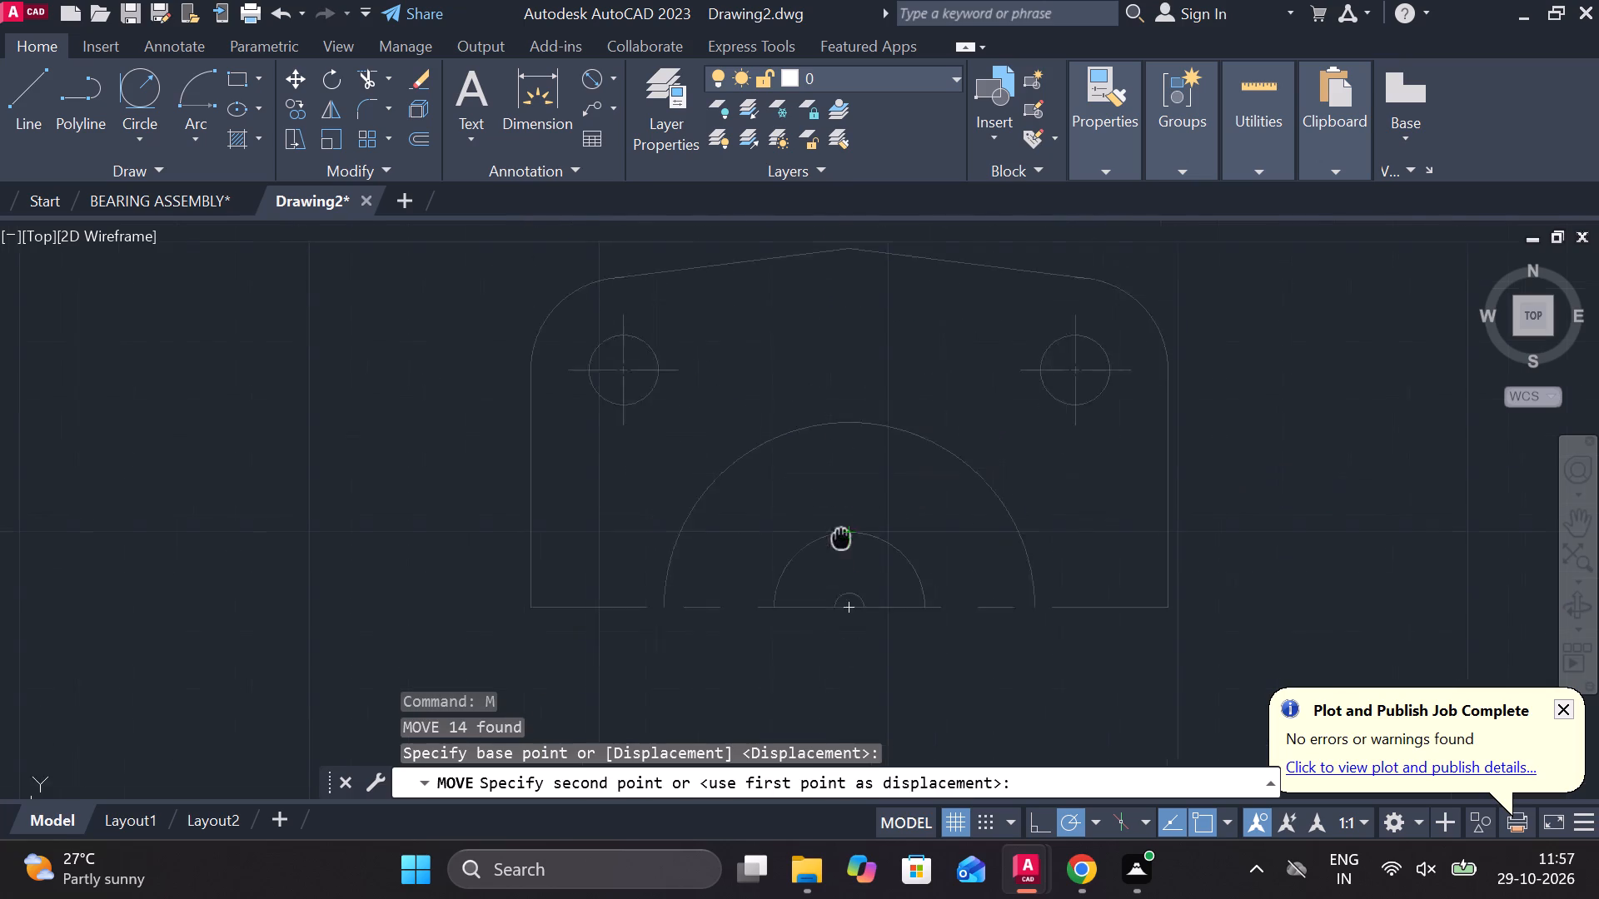
pyautogui.moveTo(840, 595); pyautogui.dragTo(828, 676, button='middle')
pyautogui.scroll(-2, 826, 640)
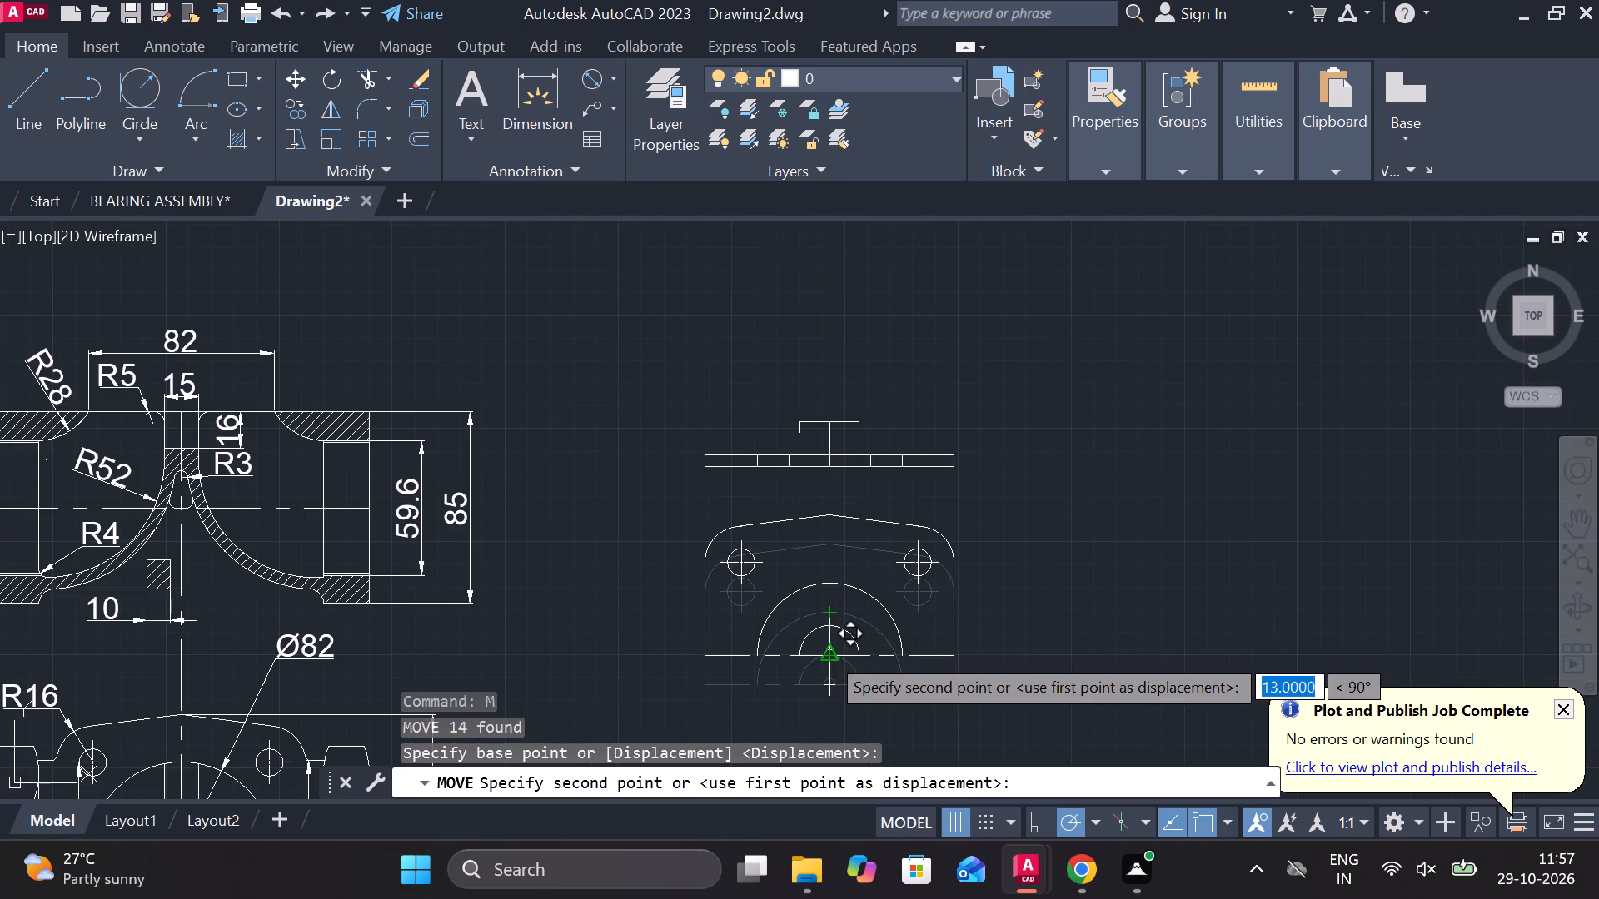
pyautogui.scroll(1, 826, 648)
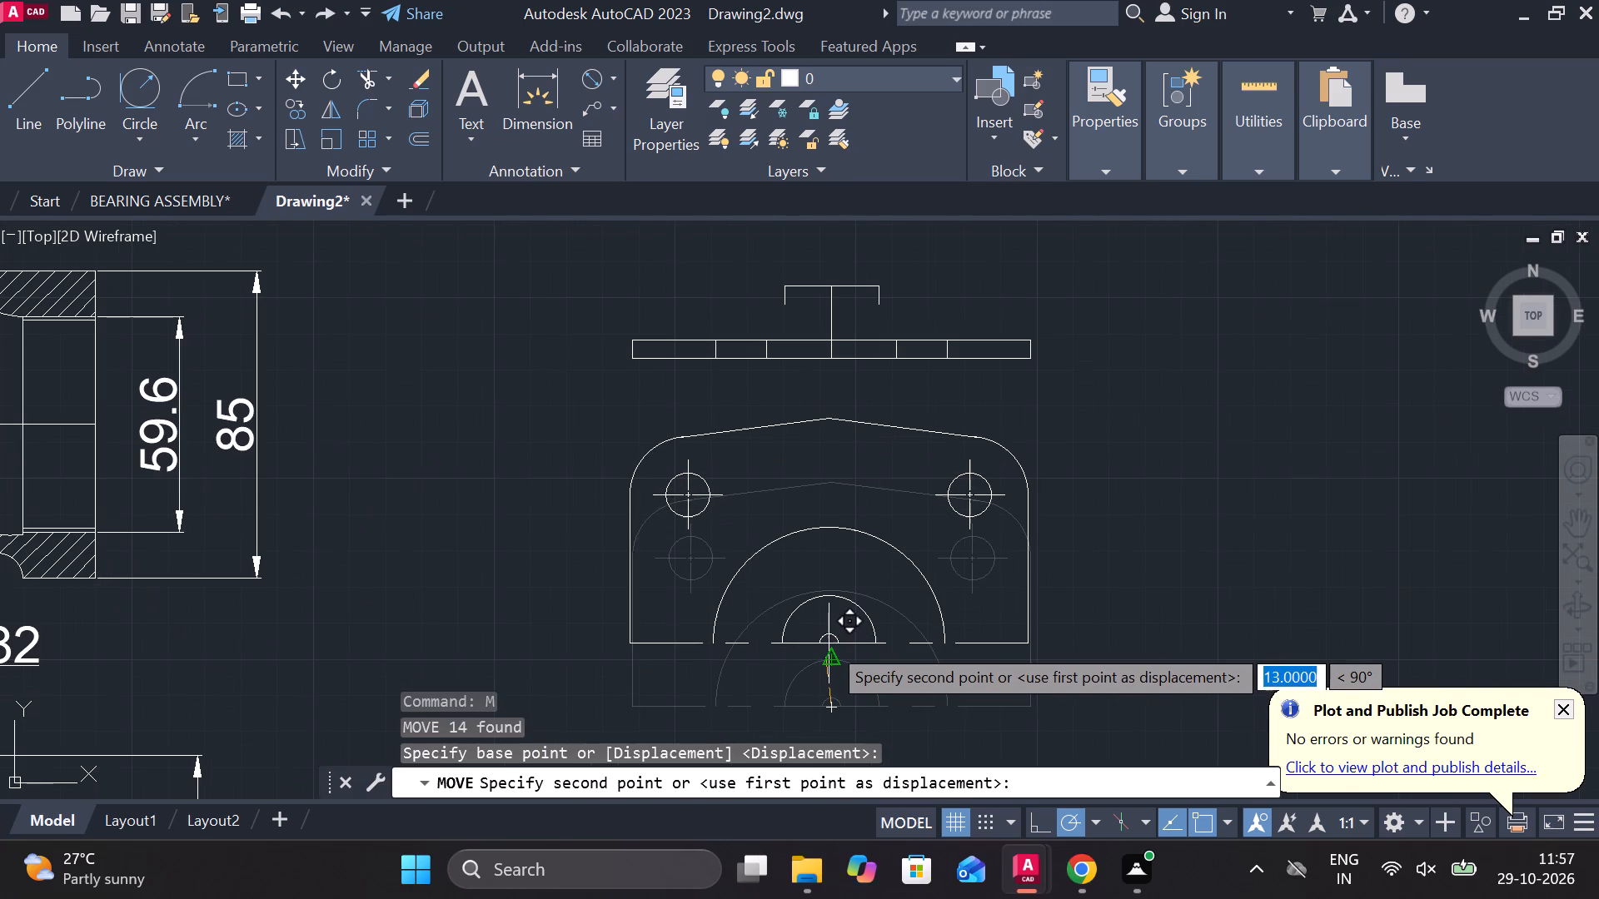
pyautogui.scroll(2, 829, 643)
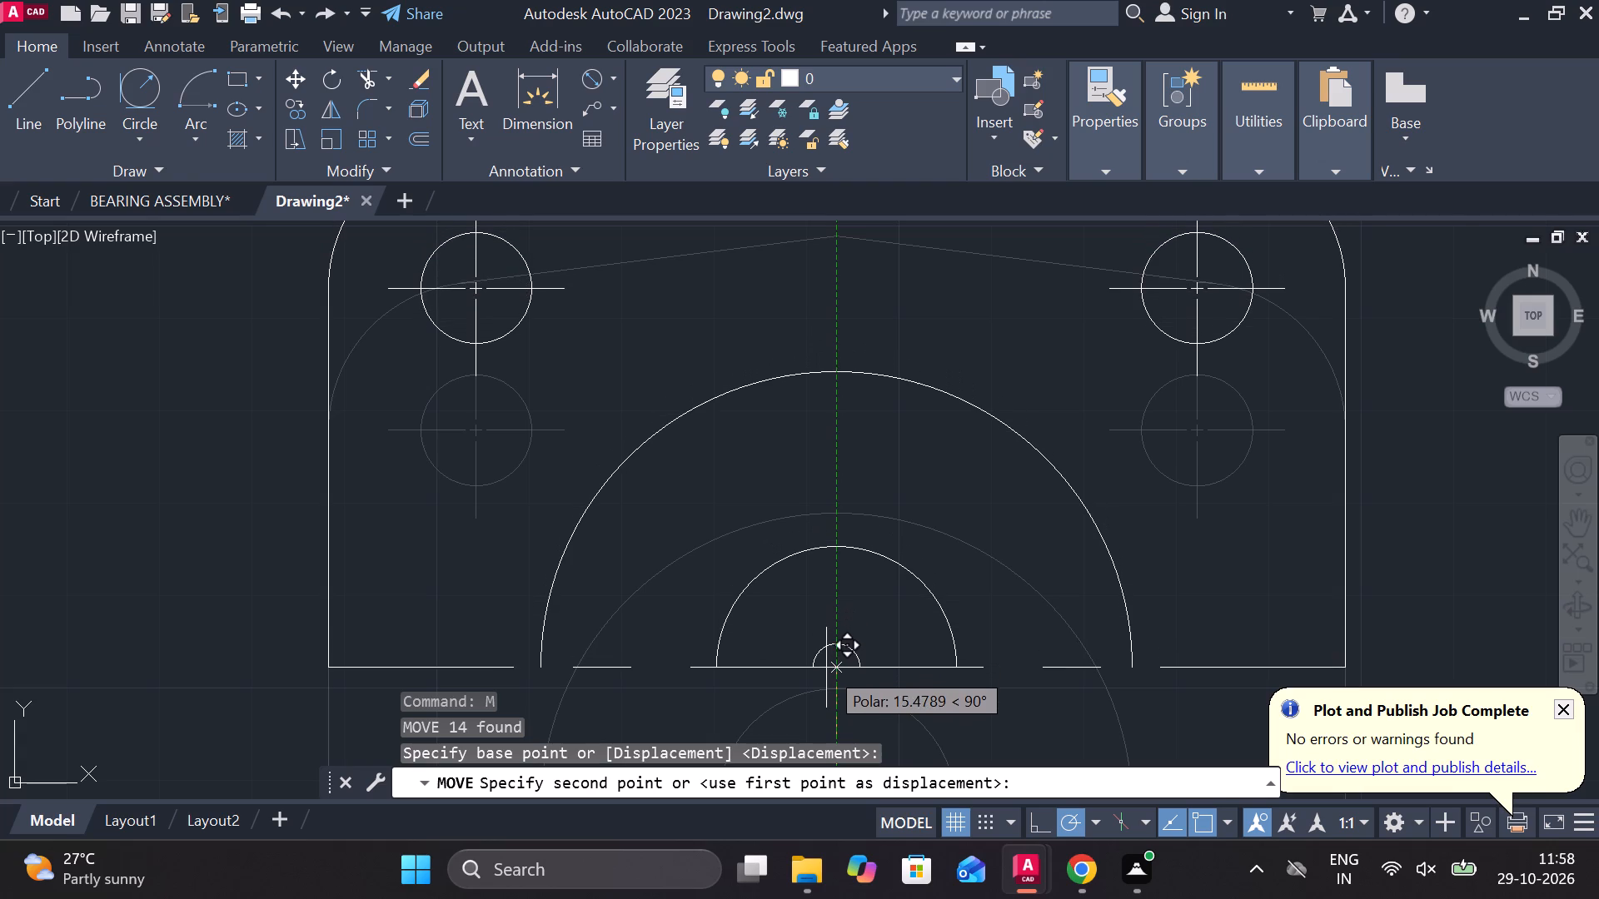
pyautogui.click(826, 668)
# Trim the short arc overshoots where the two rounded corners meet the sloping top lines.
pyautogui.scroll(-1, 902, 648)
pyautogui.scroll(-1, 973, 642)
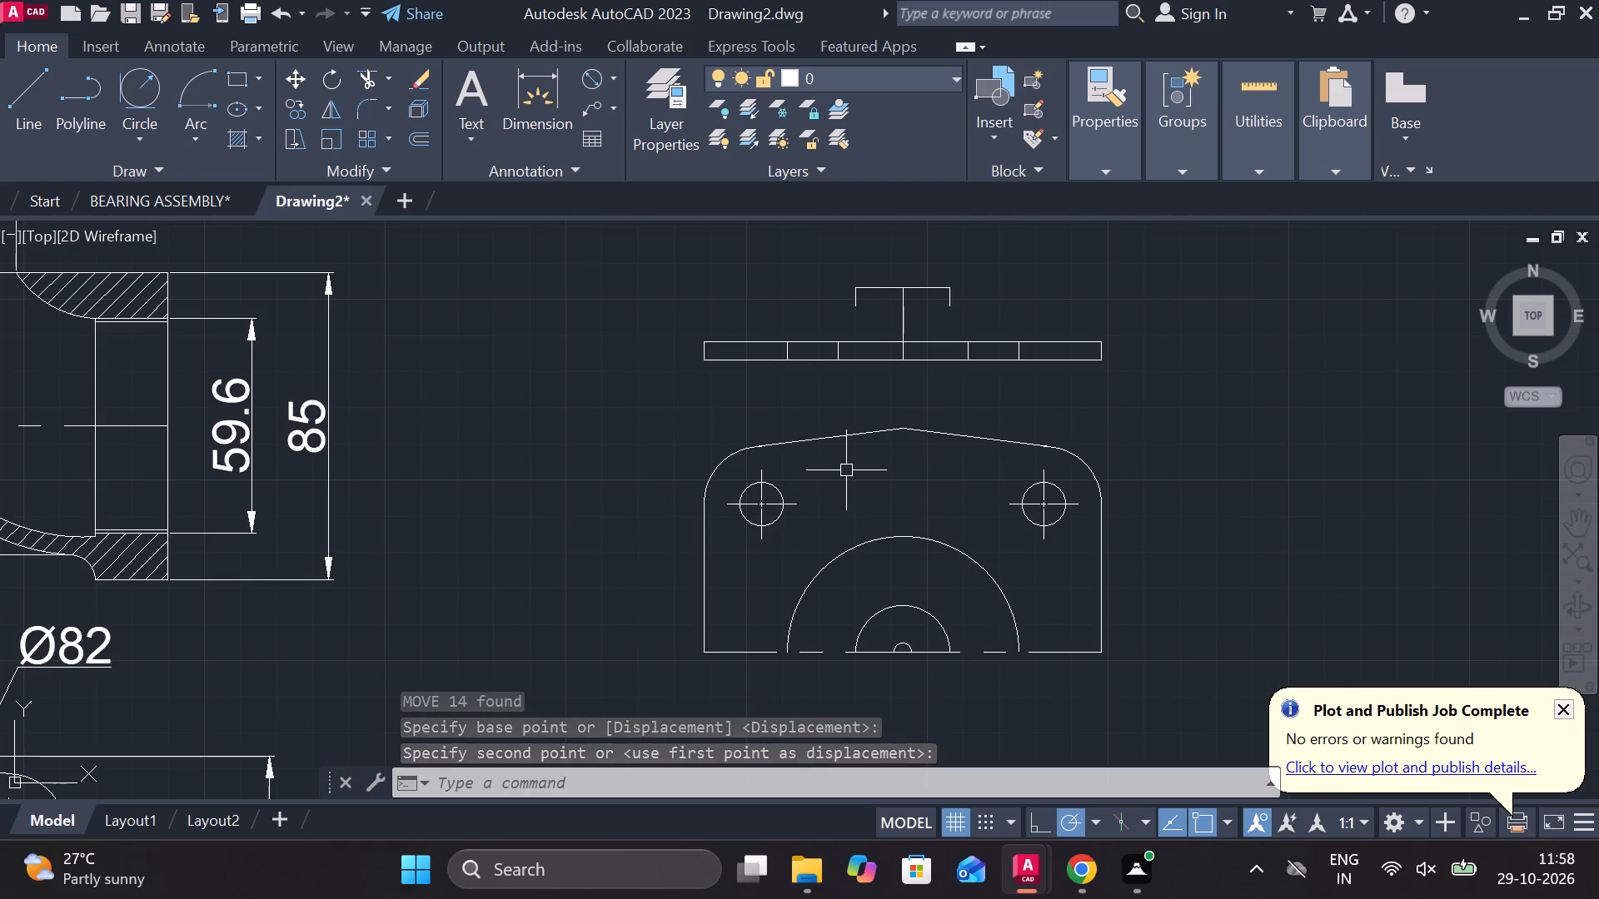
pyautogui.moveTo(821, 499); pyautogui.dragTo(767, 500, button='middle')
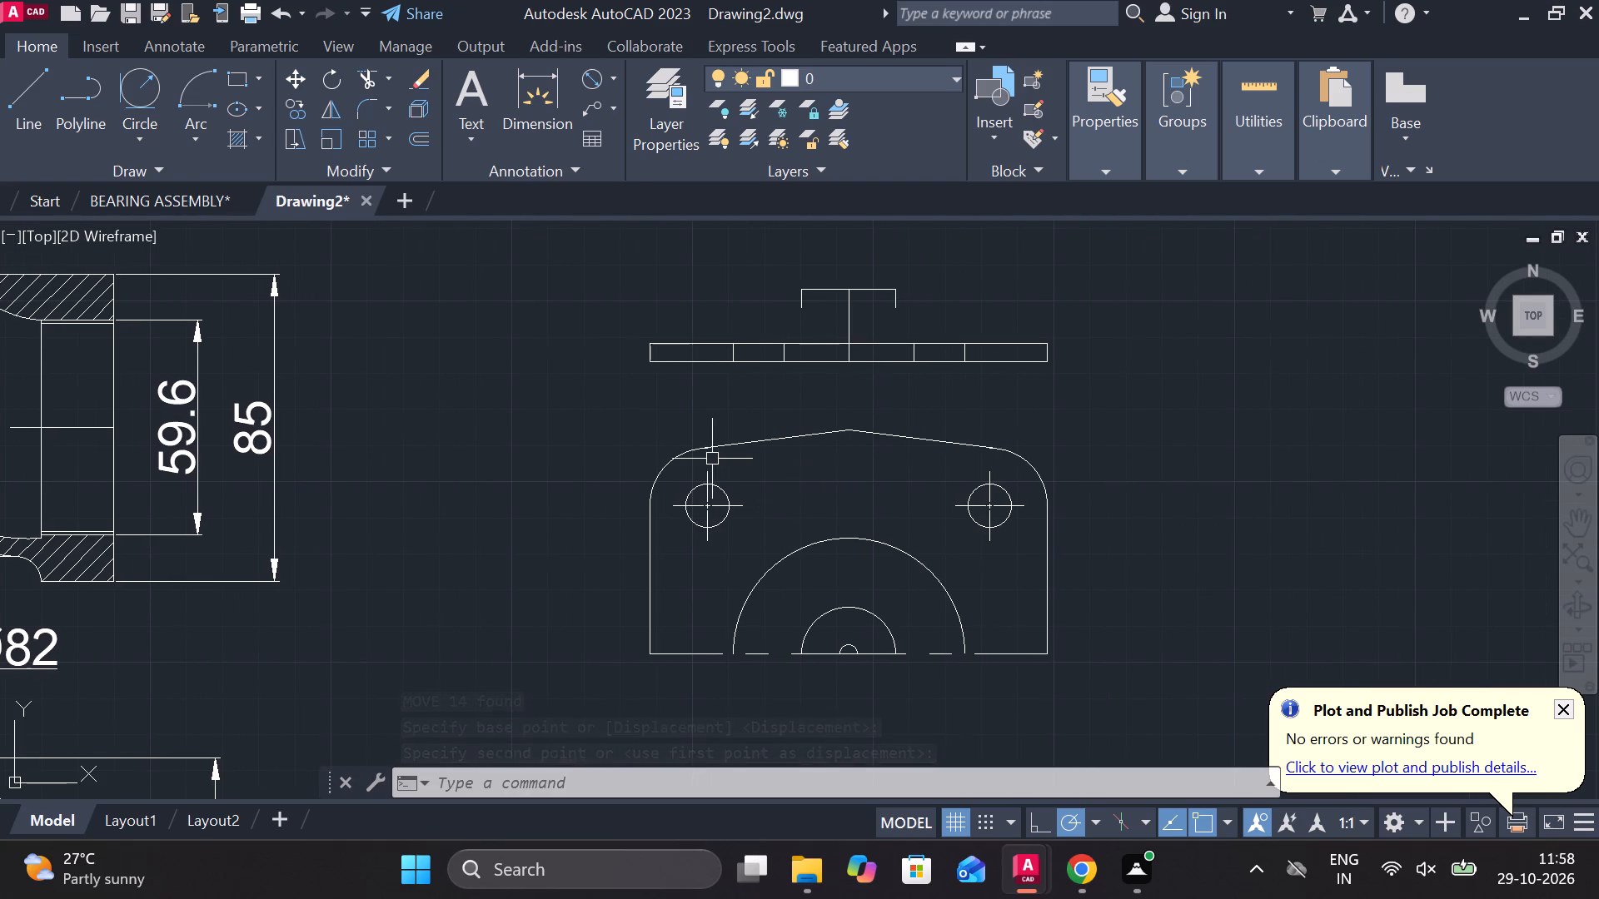
pyautogui.scroll(6, 711, 459)
pyautogui.write('TR')
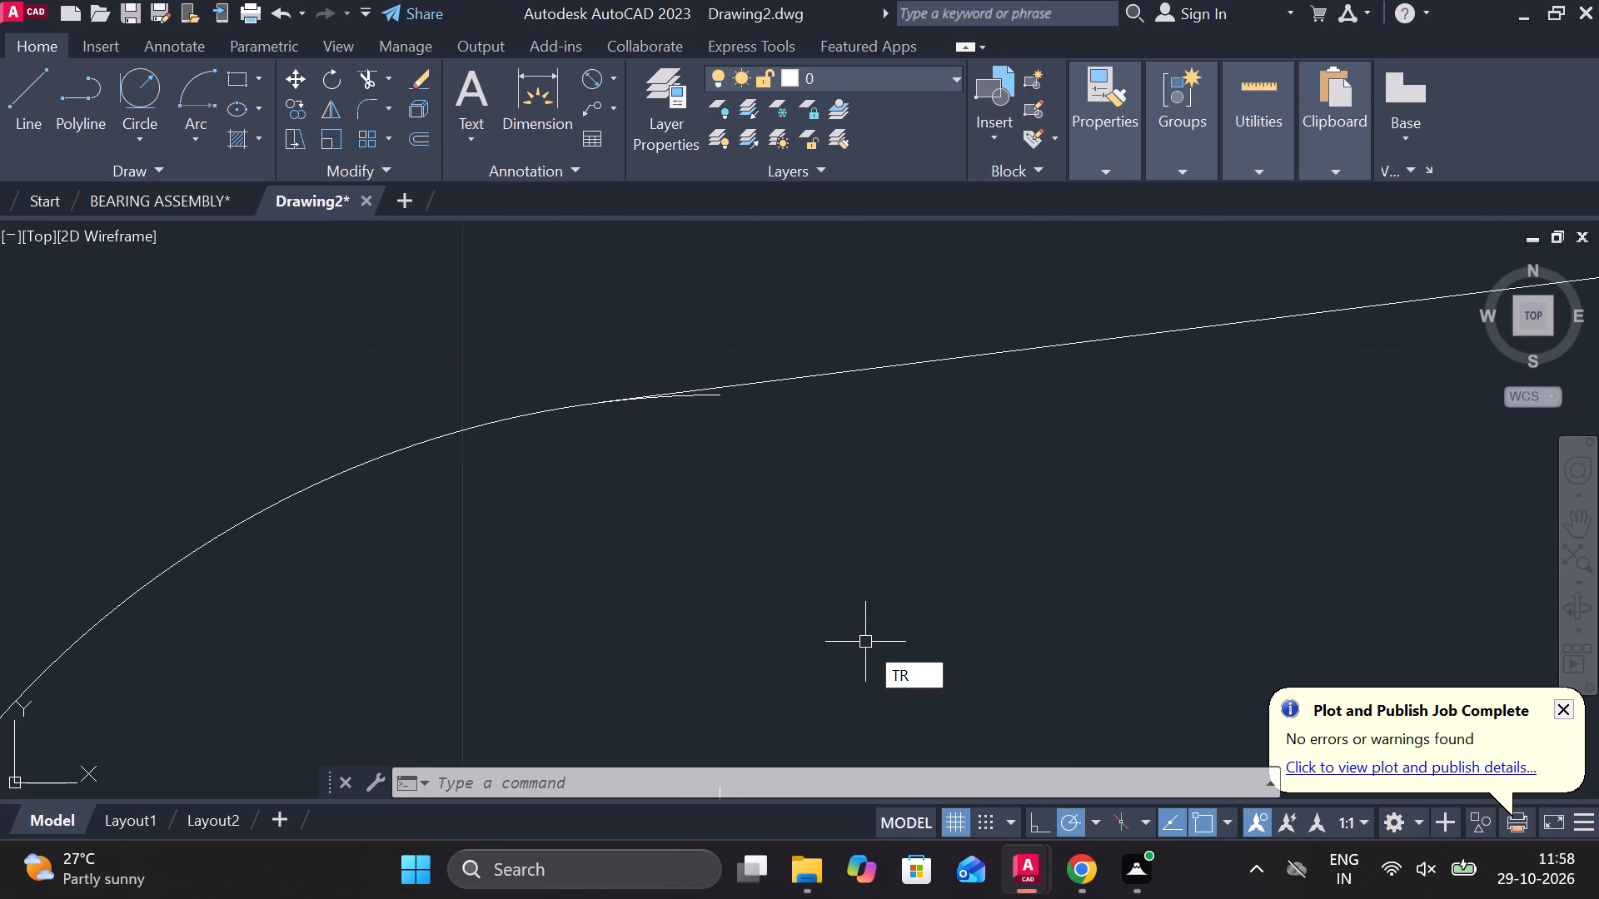
pyautogui.press('space')
pyautogui.click(712, 401)
pyautogui.scroll(-2, 735, 513)
pyautogui.scroll(-3, 853, 524)
pyautogui.scroll(3, 1298, 517)
pyautogui.scroll(2, 1122, 516)
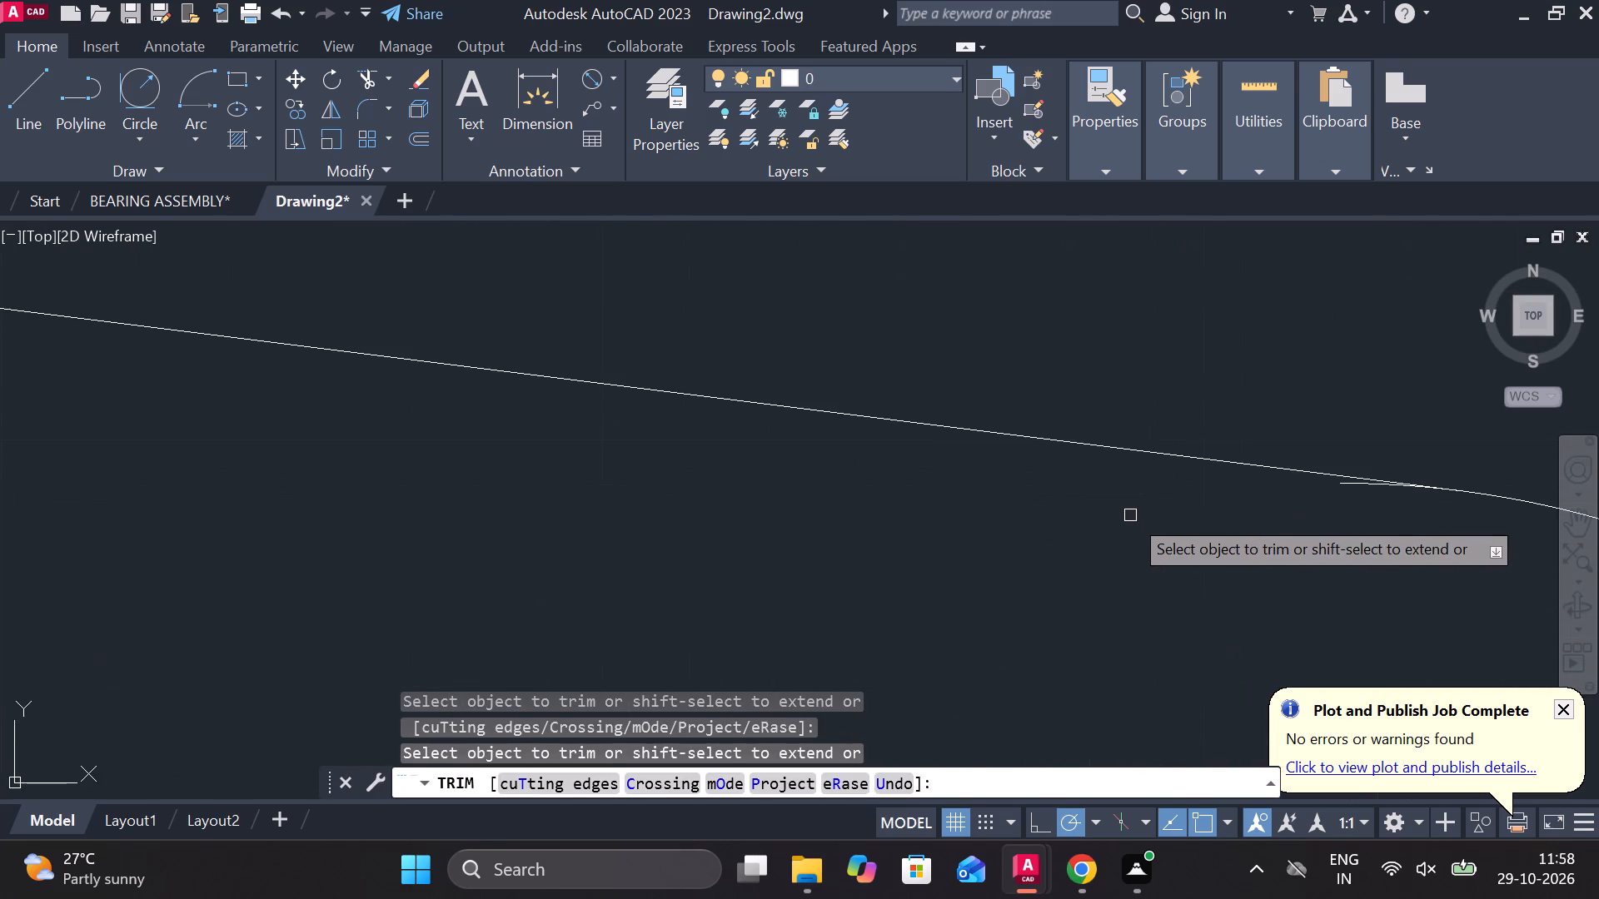
pyautogui.click(1358, 489)
pyautogui.scroll(-6, 1375, 542)
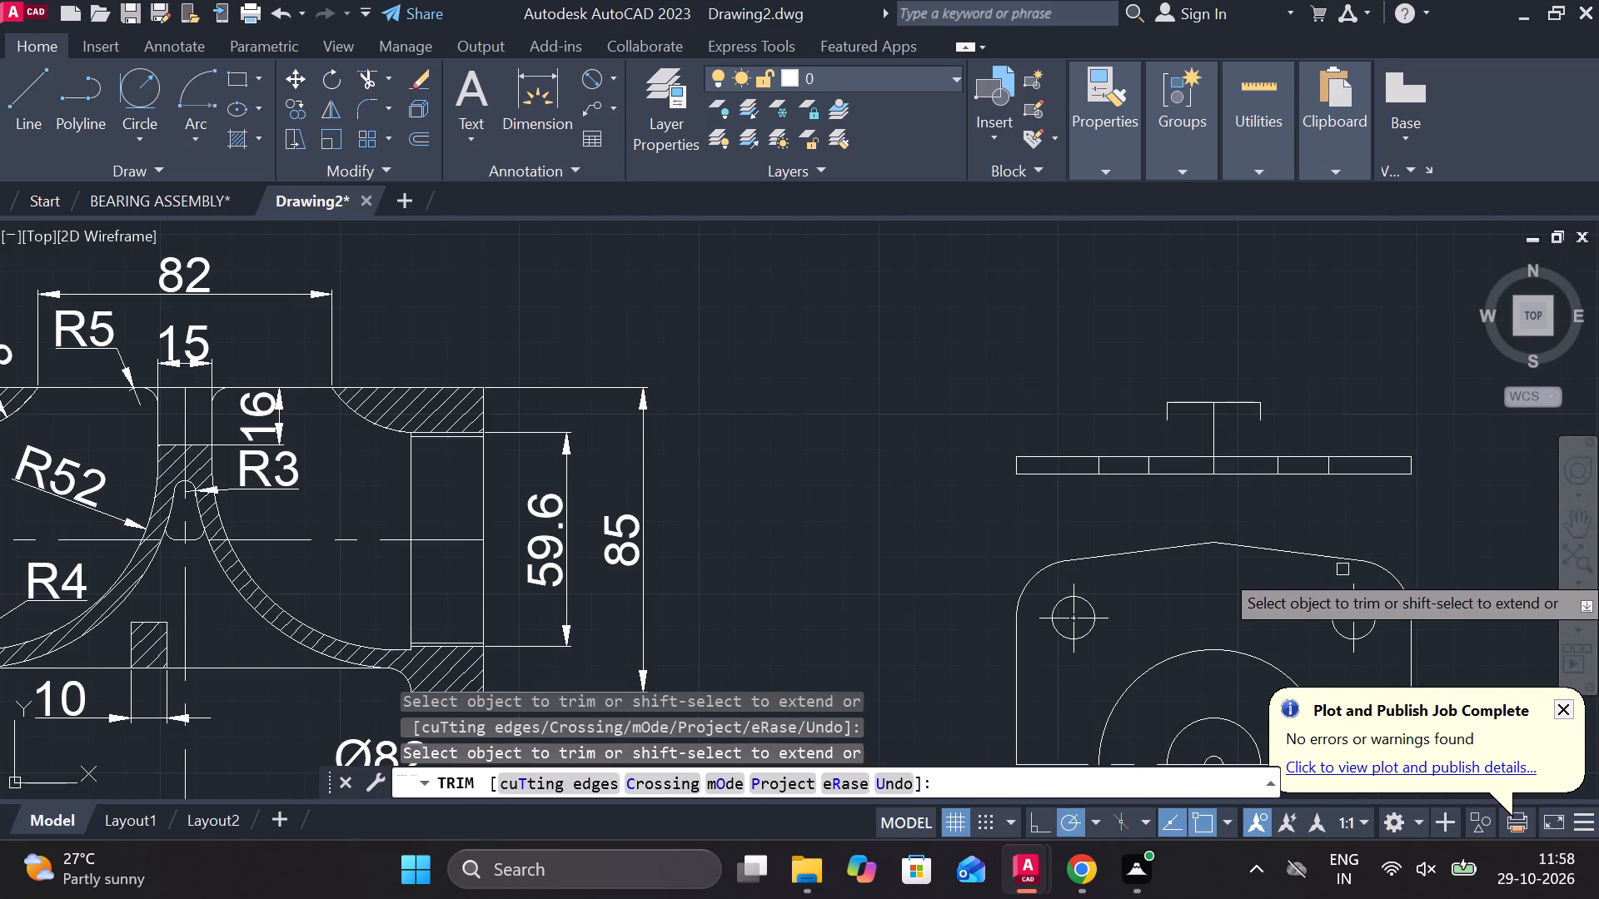
pyautogui.moveTo(1201, 511); pyautogui.dragTo(1045, 518, button='middle')
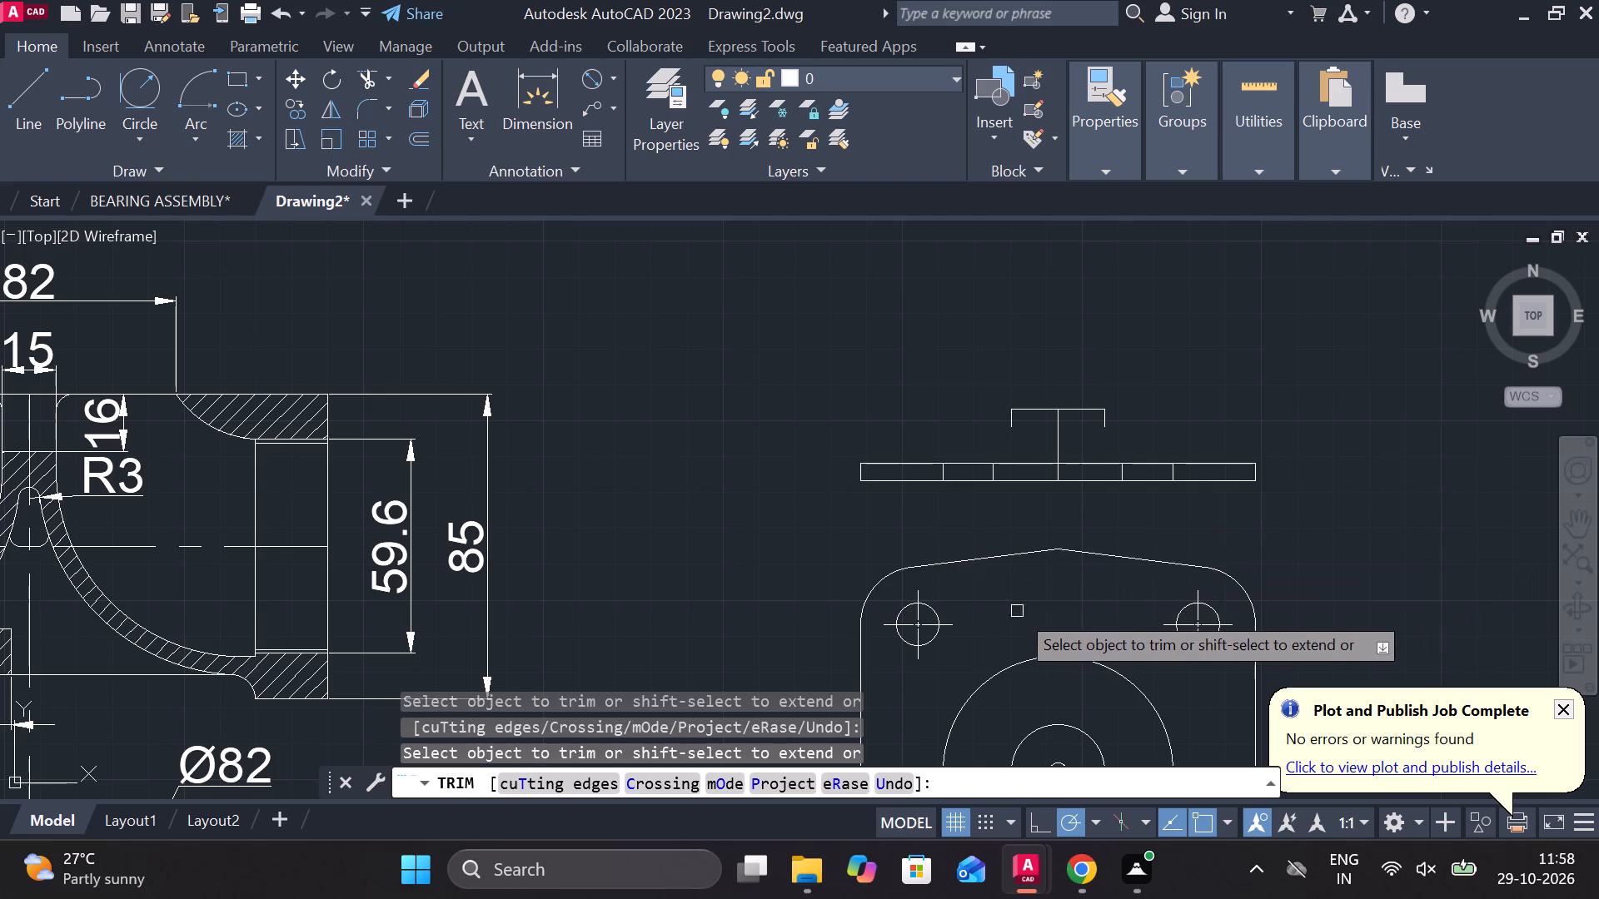
pyautogui.scroll(1, 969, 494)
pyautogui.moveTo(969, 504); pyautogui.dragTo(944, 562, button='middle')
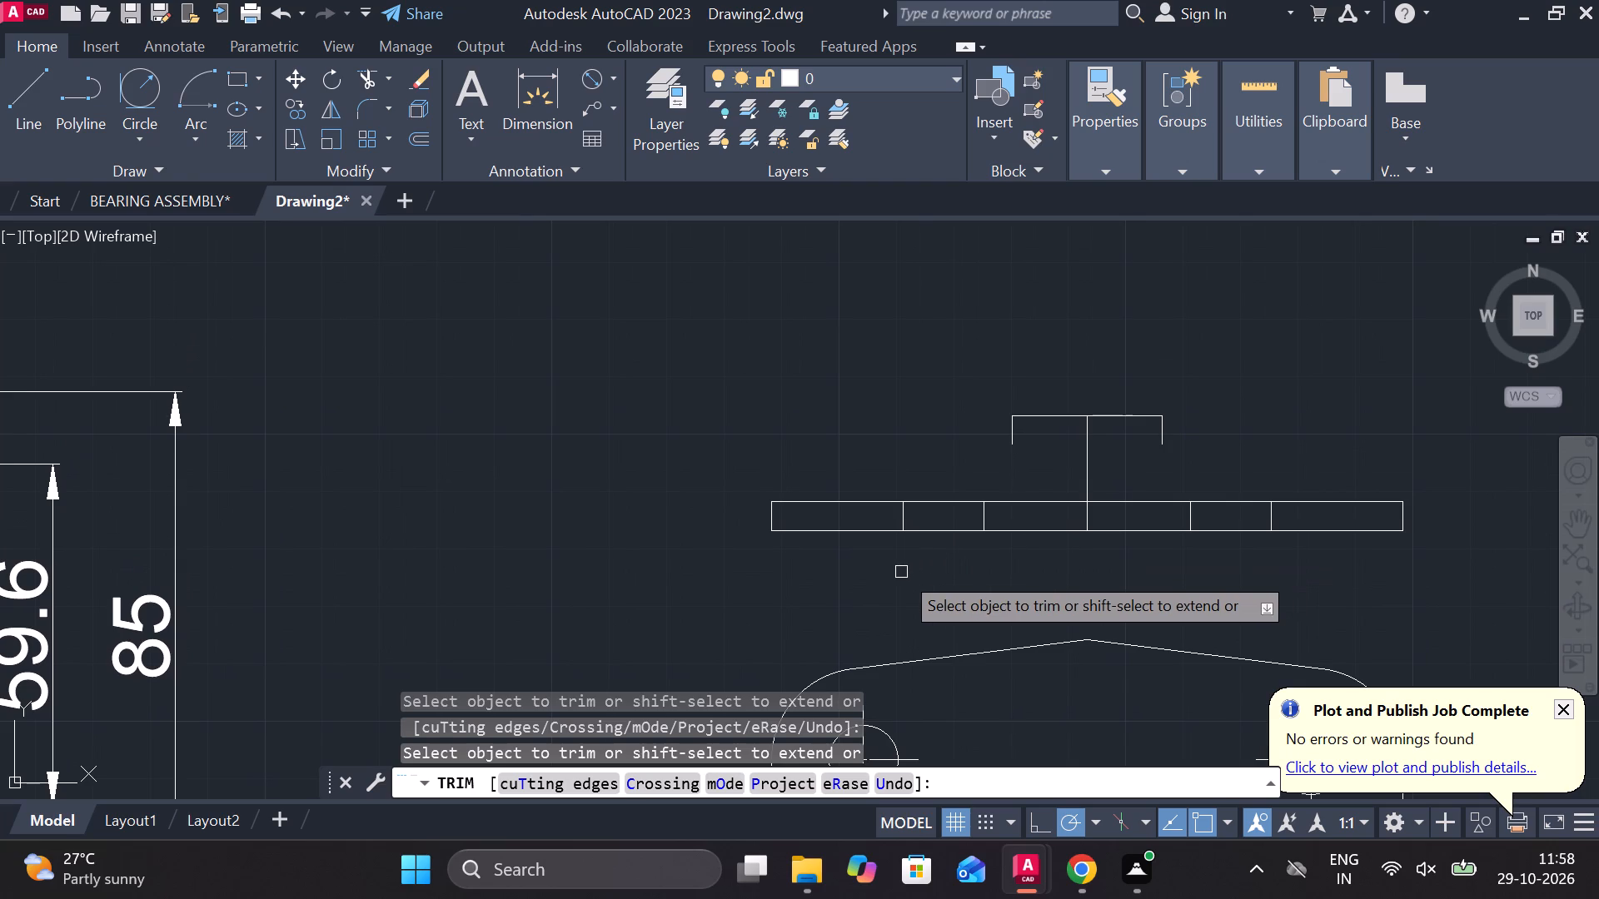
pyautogui.press('Escape')
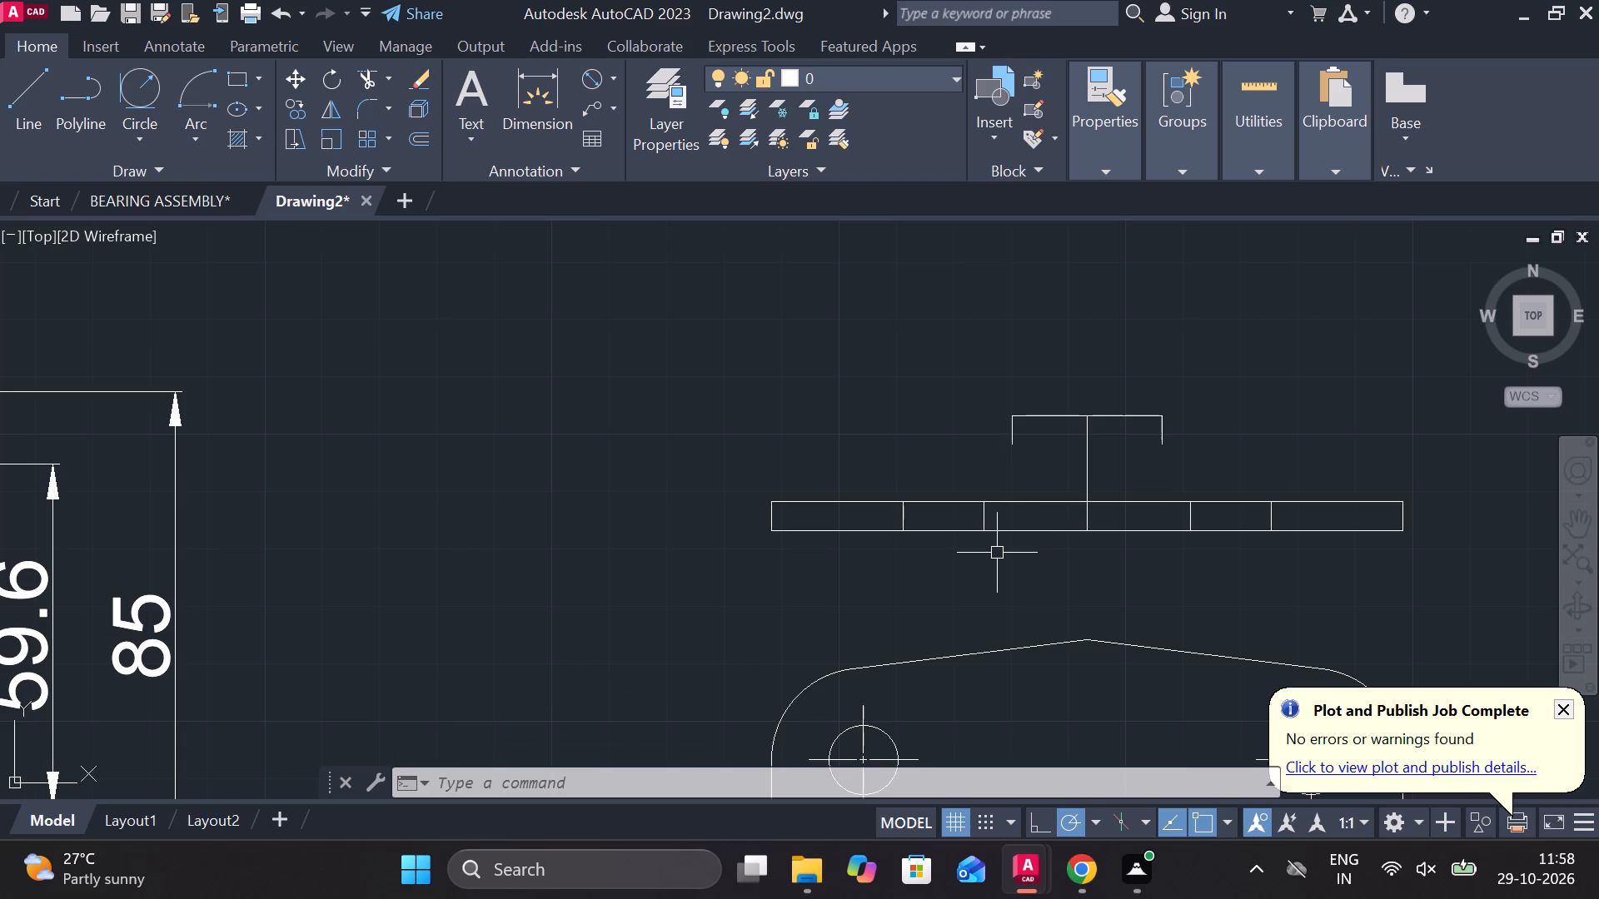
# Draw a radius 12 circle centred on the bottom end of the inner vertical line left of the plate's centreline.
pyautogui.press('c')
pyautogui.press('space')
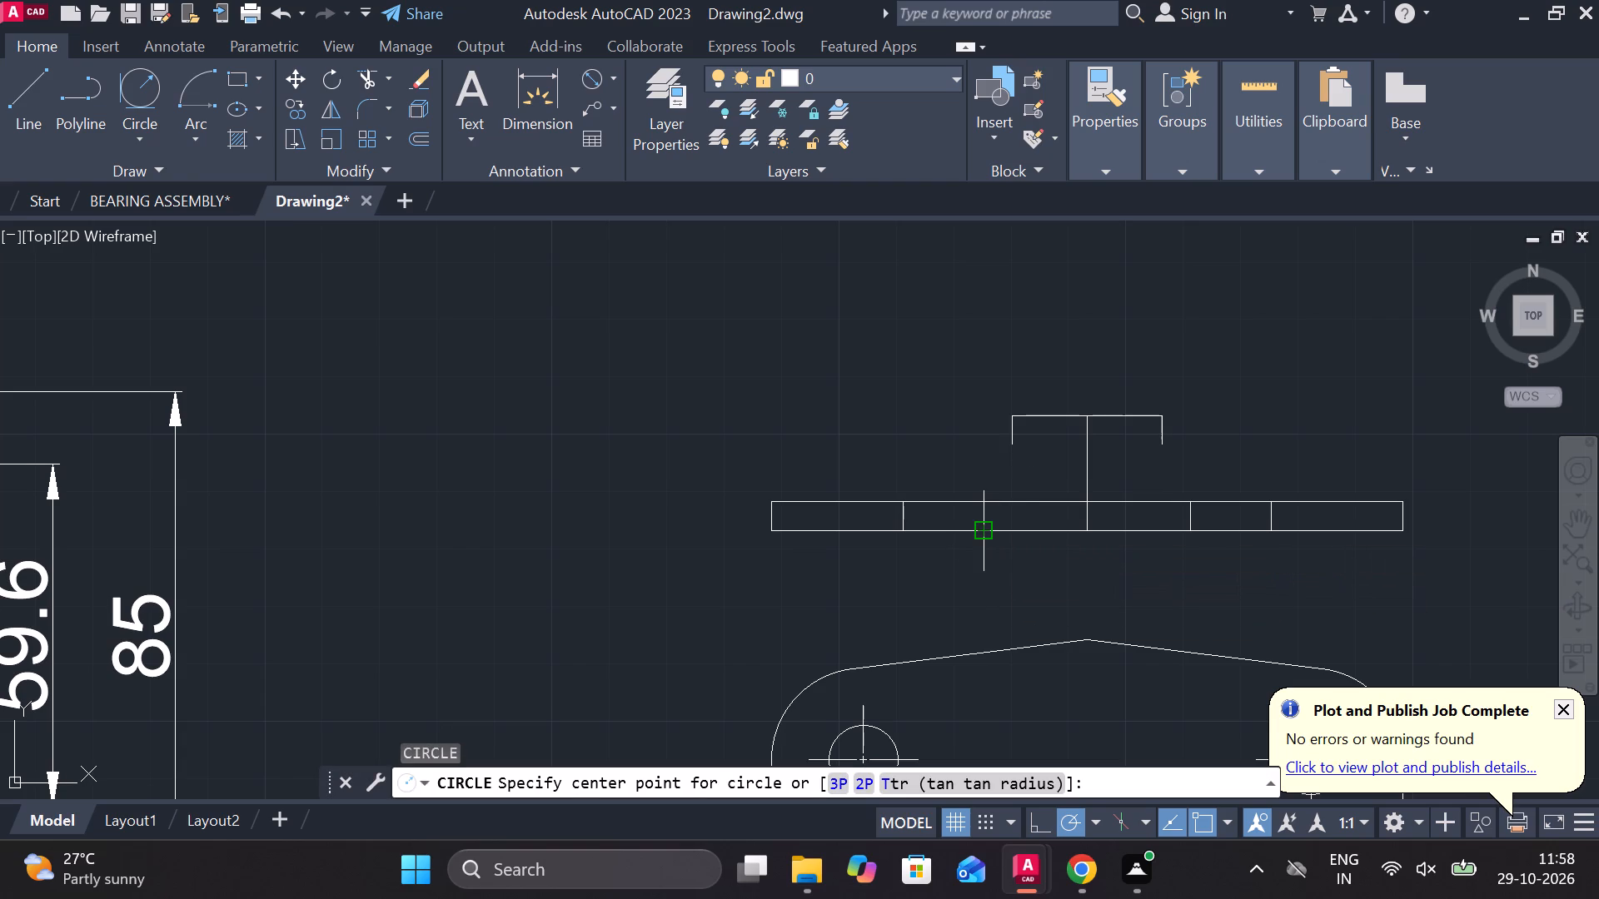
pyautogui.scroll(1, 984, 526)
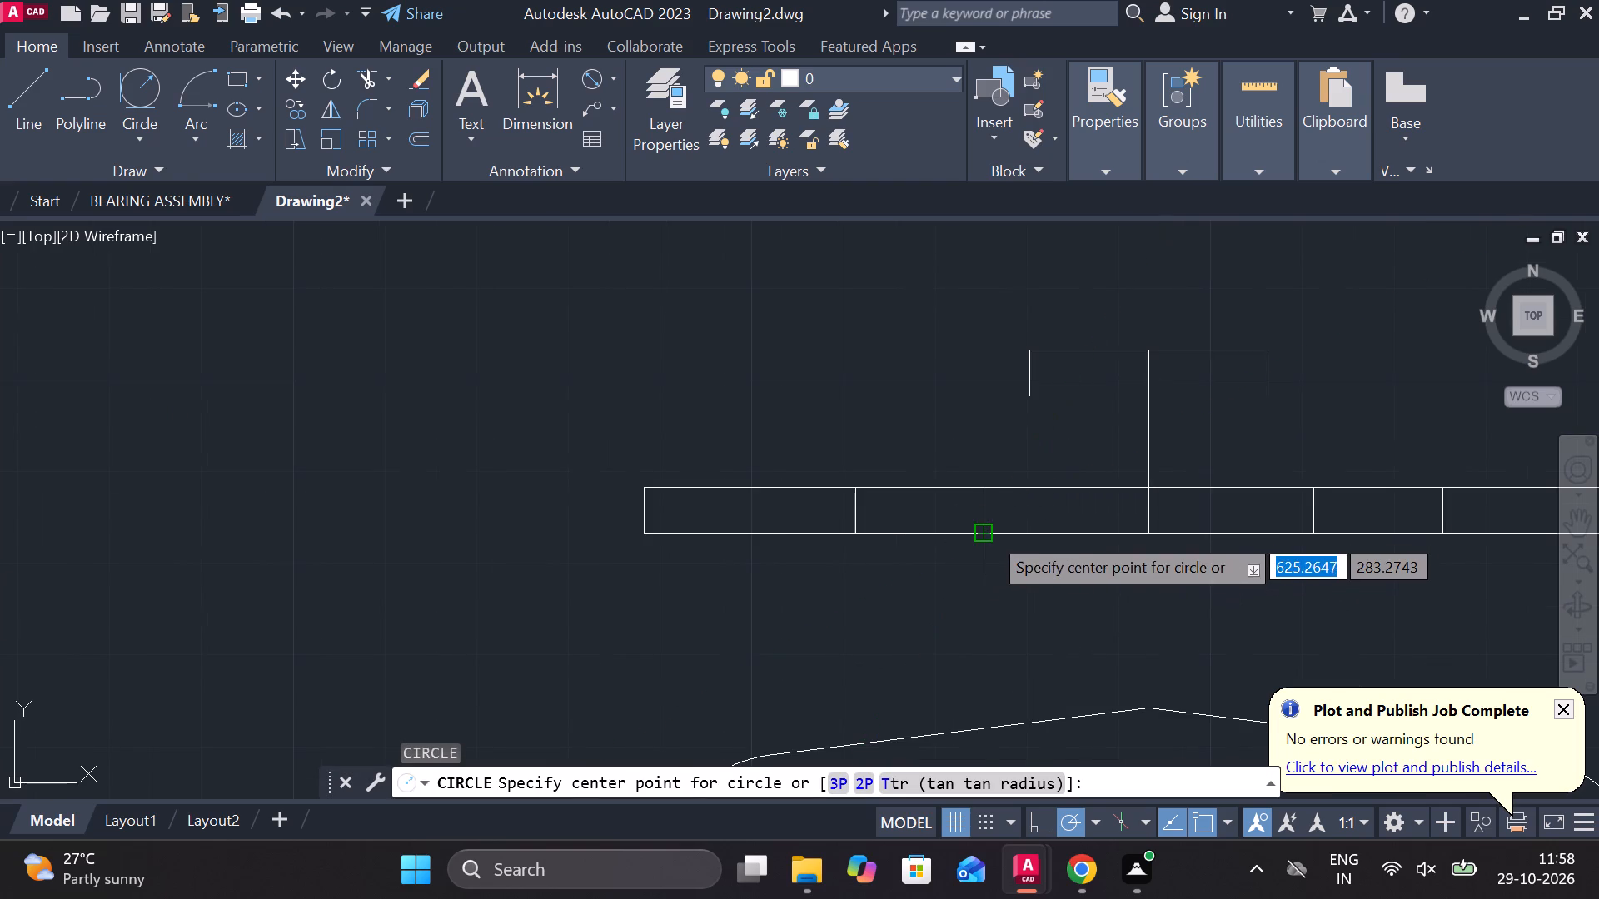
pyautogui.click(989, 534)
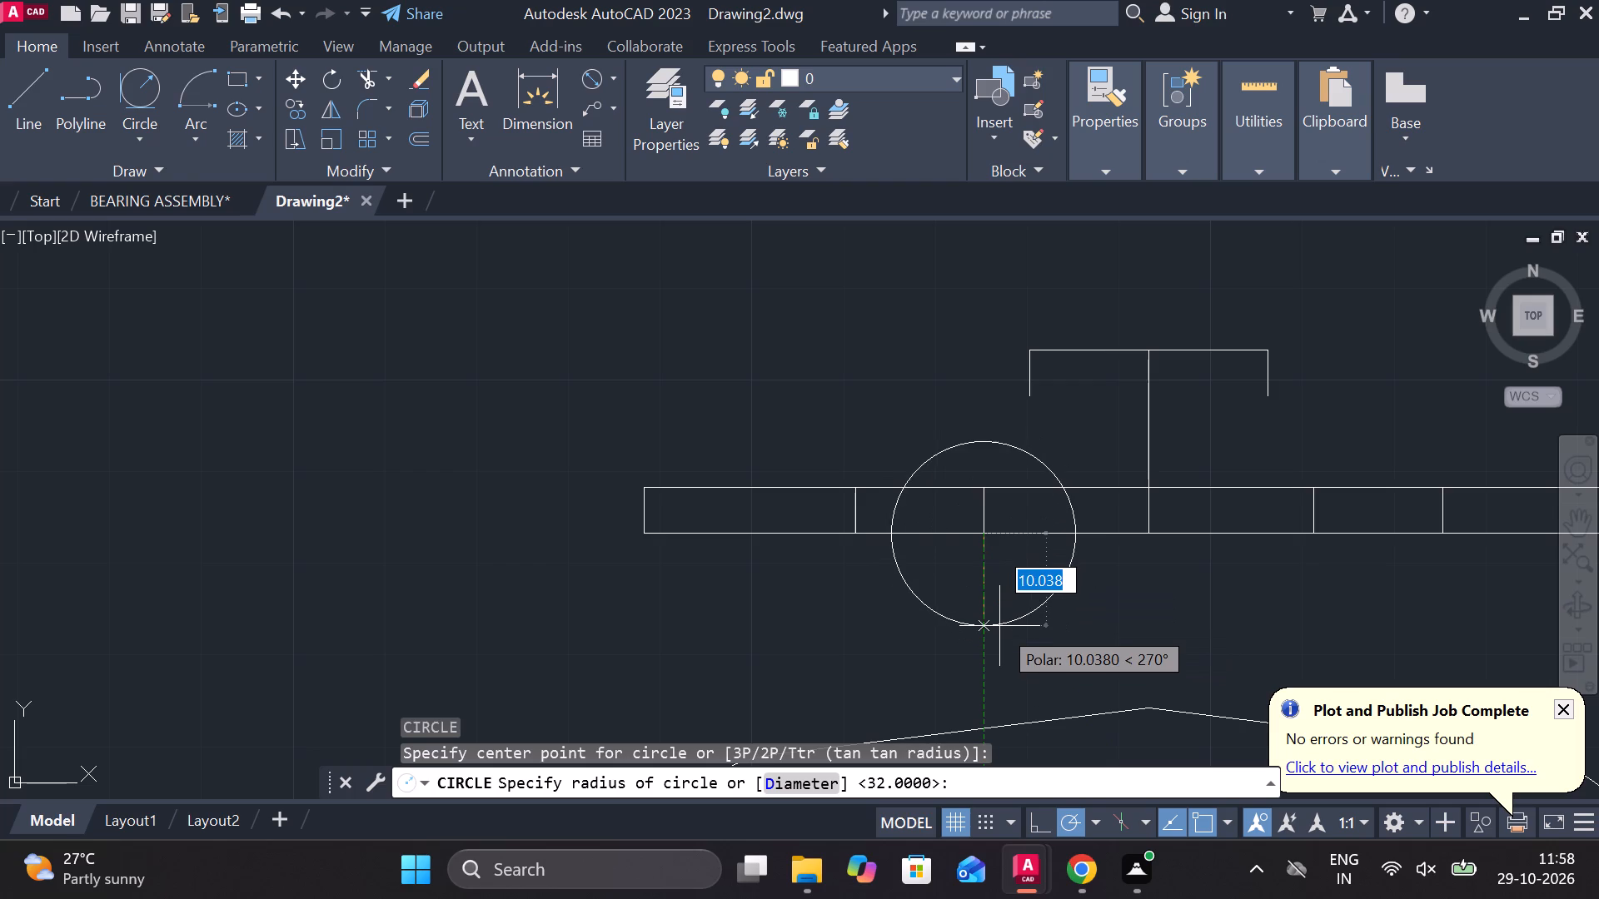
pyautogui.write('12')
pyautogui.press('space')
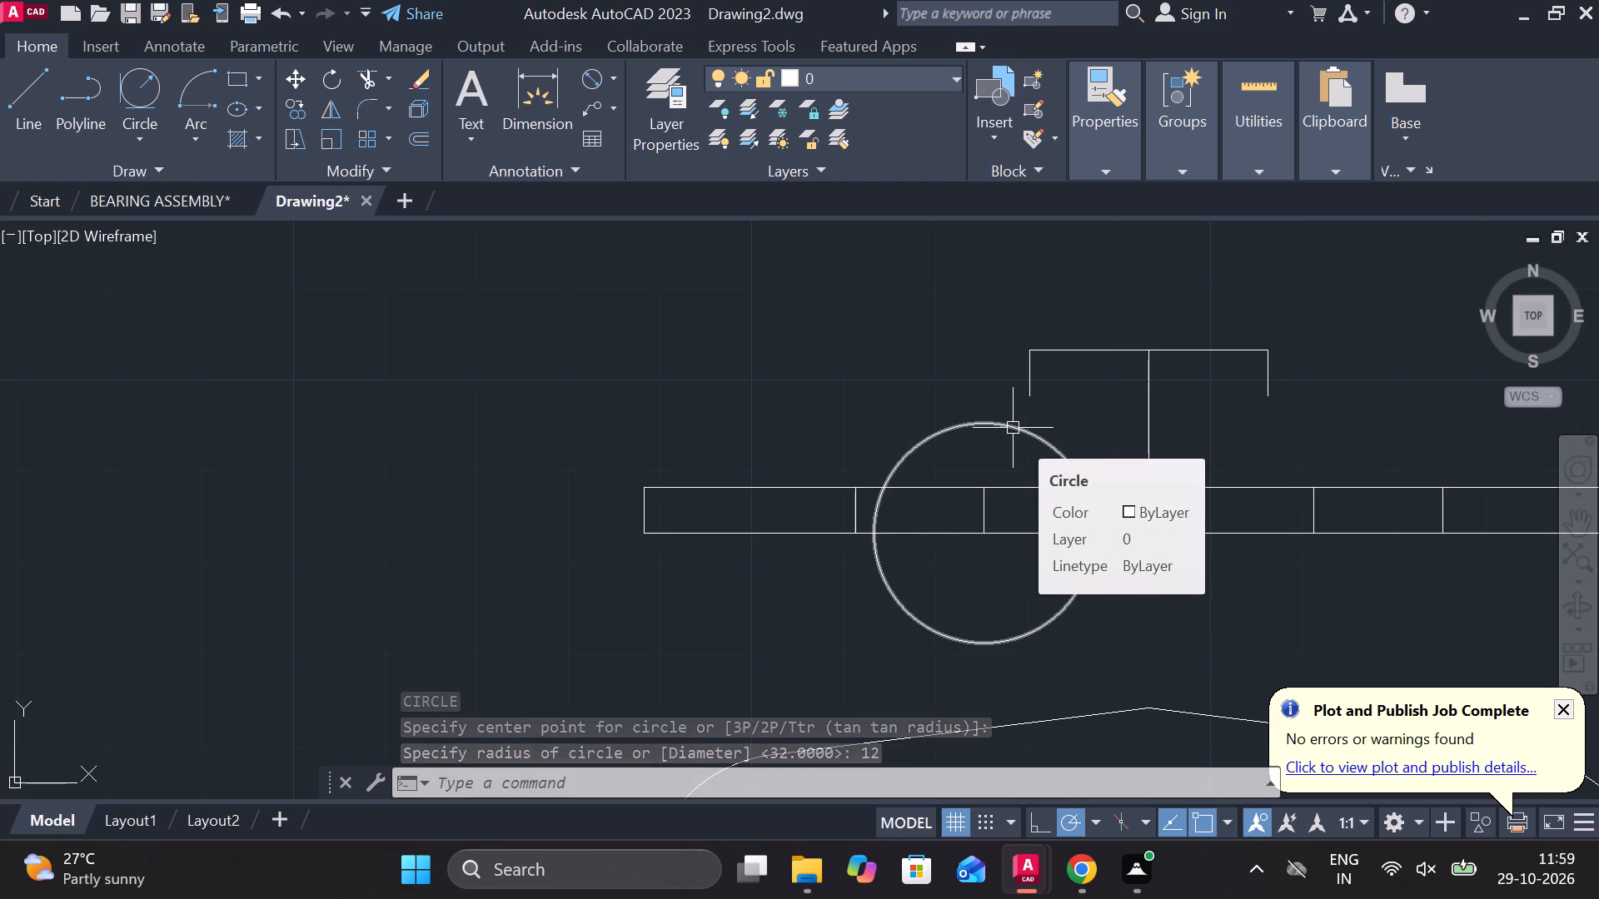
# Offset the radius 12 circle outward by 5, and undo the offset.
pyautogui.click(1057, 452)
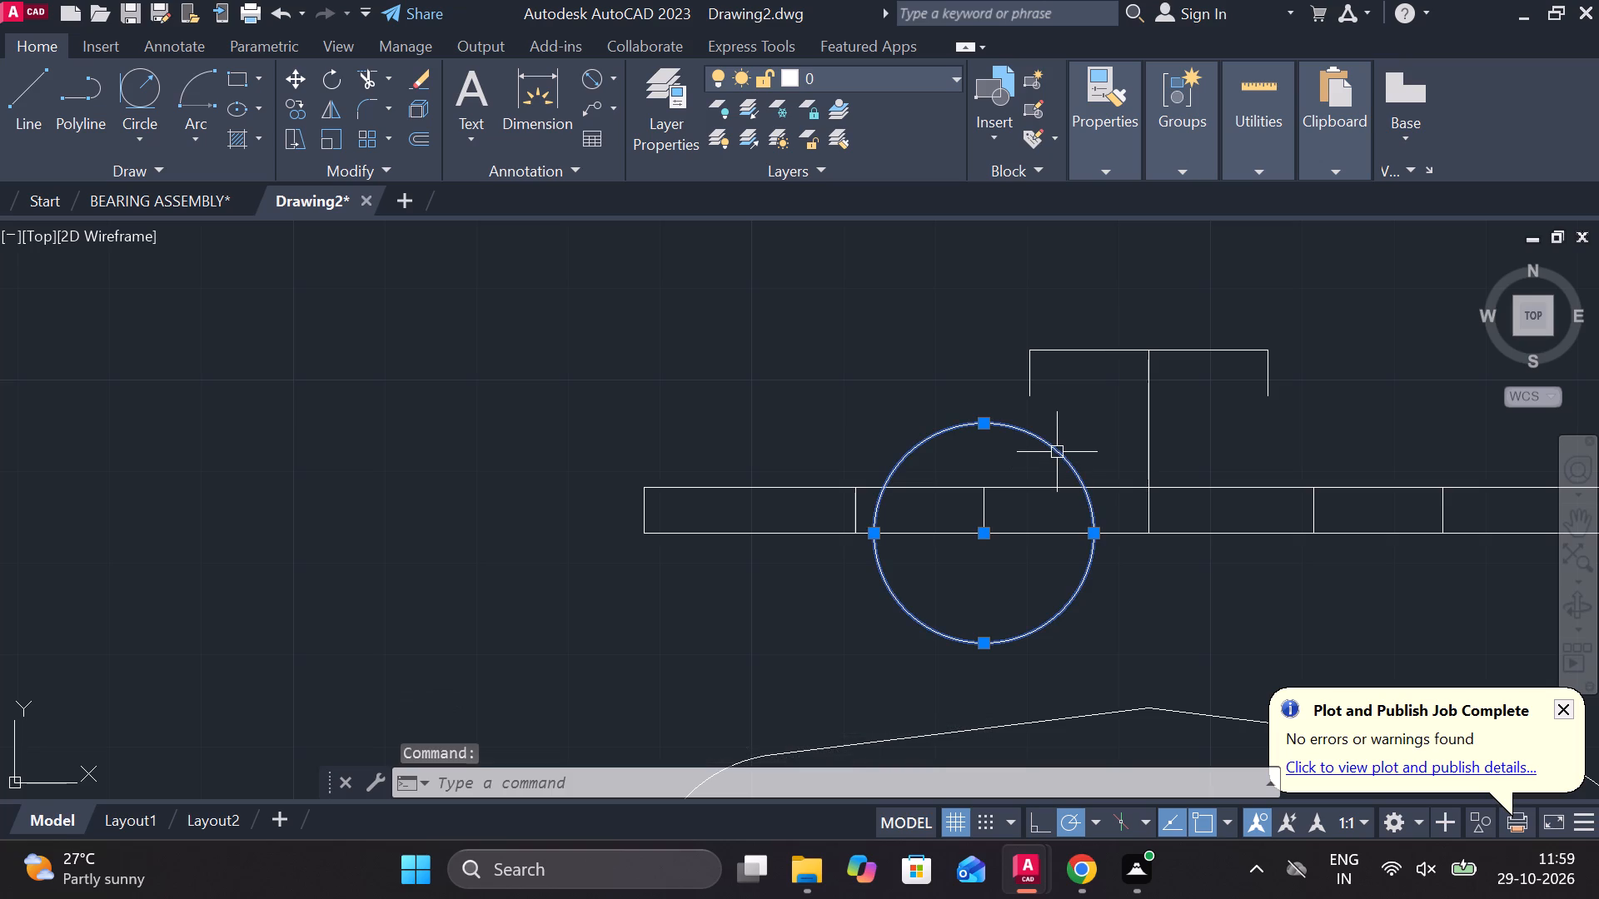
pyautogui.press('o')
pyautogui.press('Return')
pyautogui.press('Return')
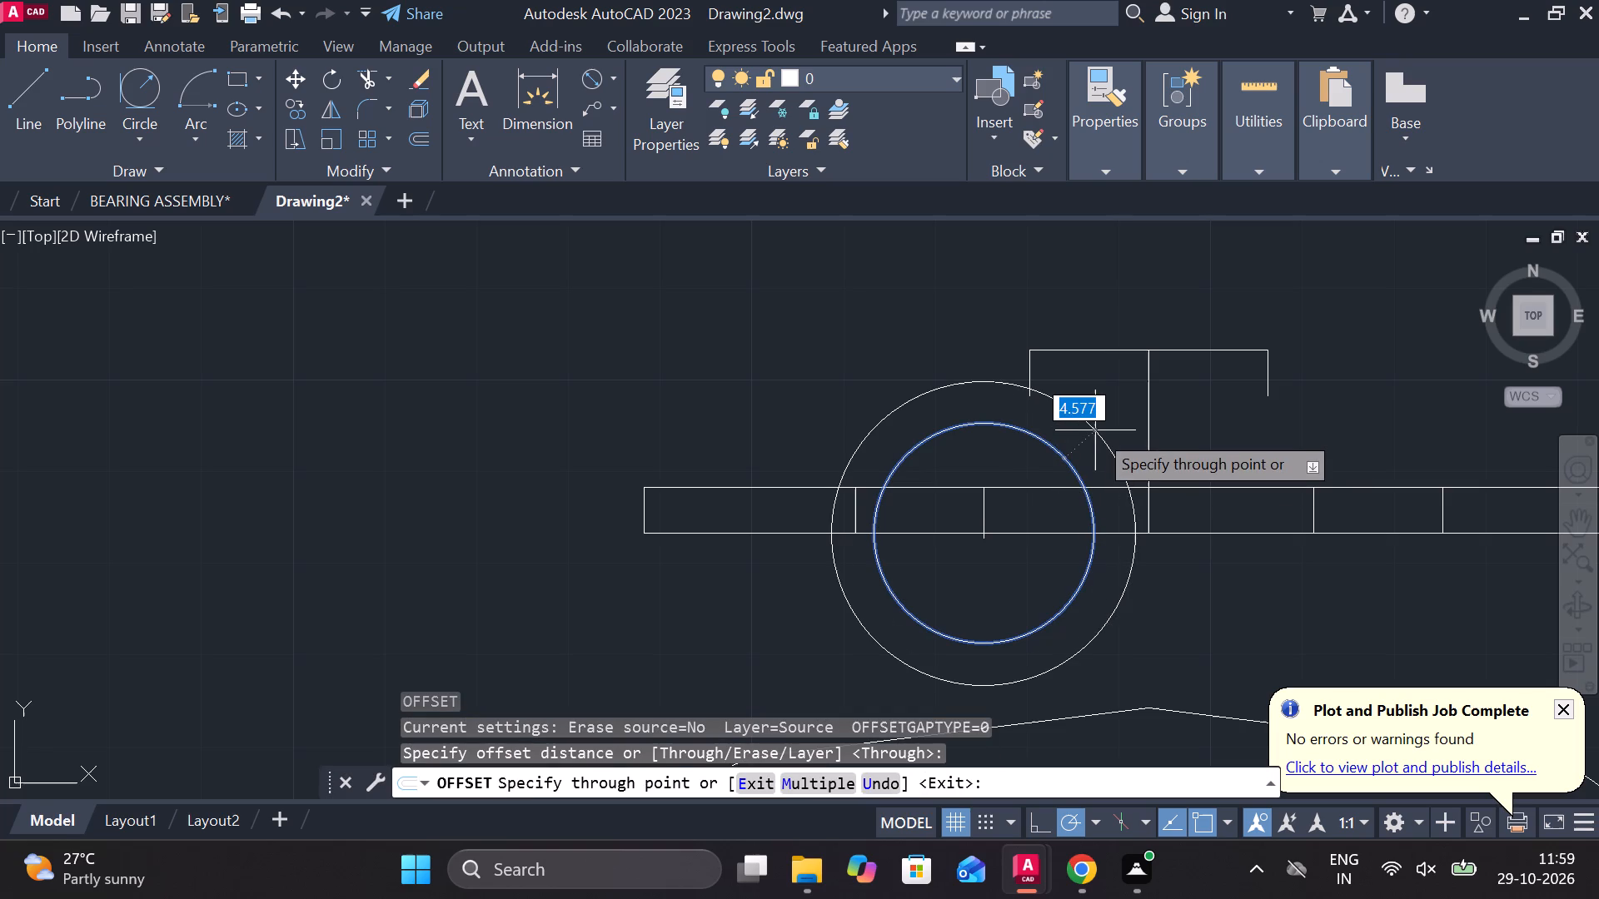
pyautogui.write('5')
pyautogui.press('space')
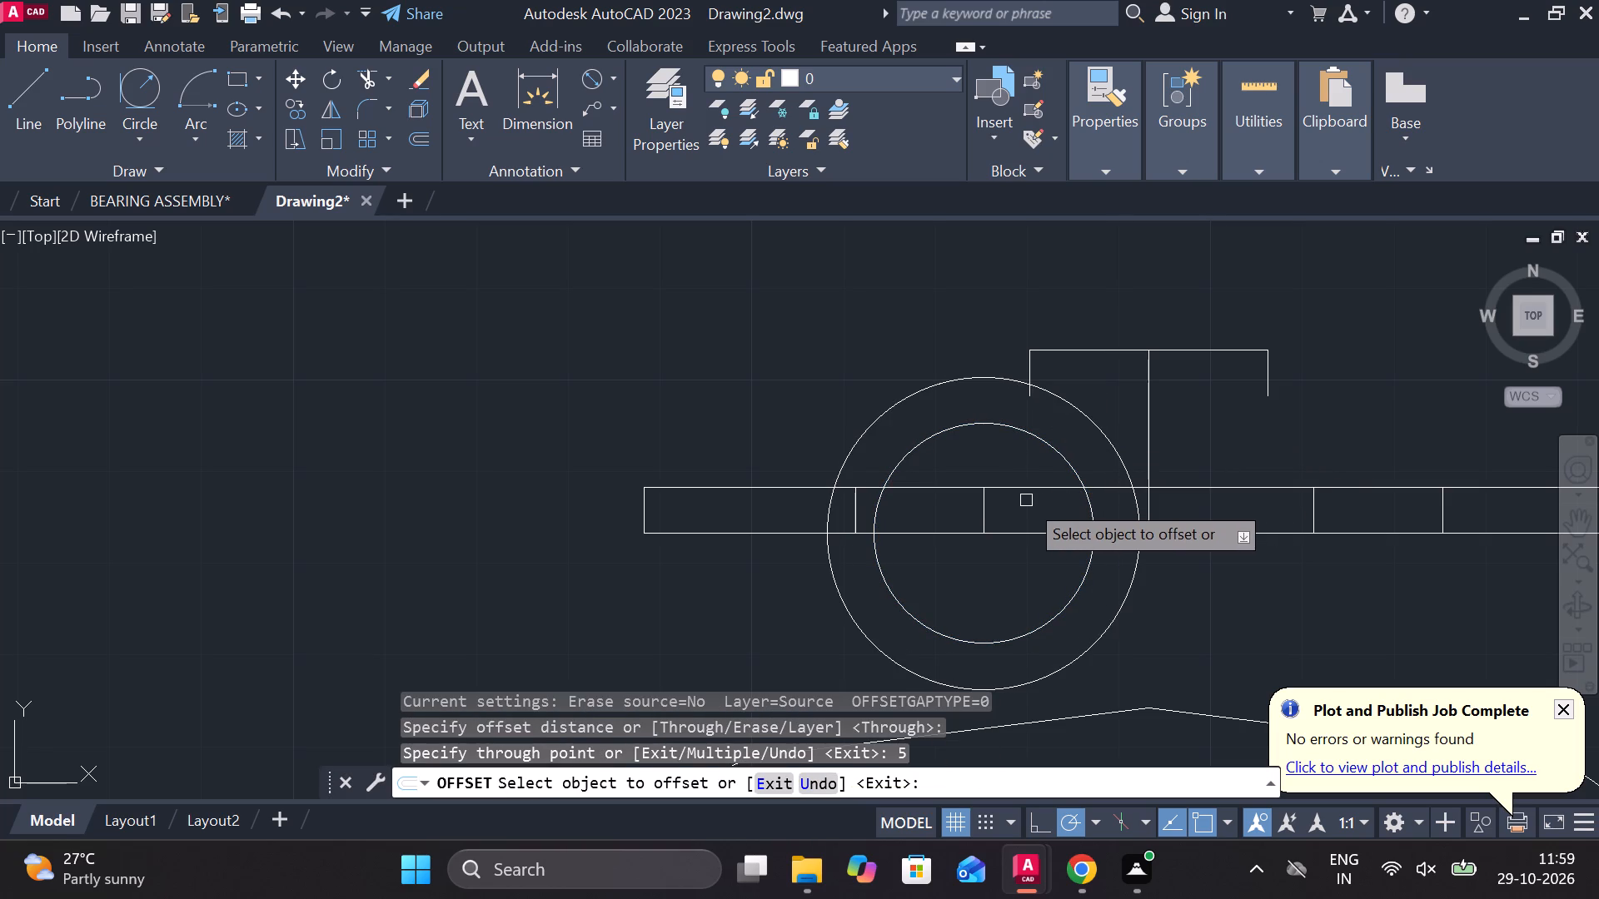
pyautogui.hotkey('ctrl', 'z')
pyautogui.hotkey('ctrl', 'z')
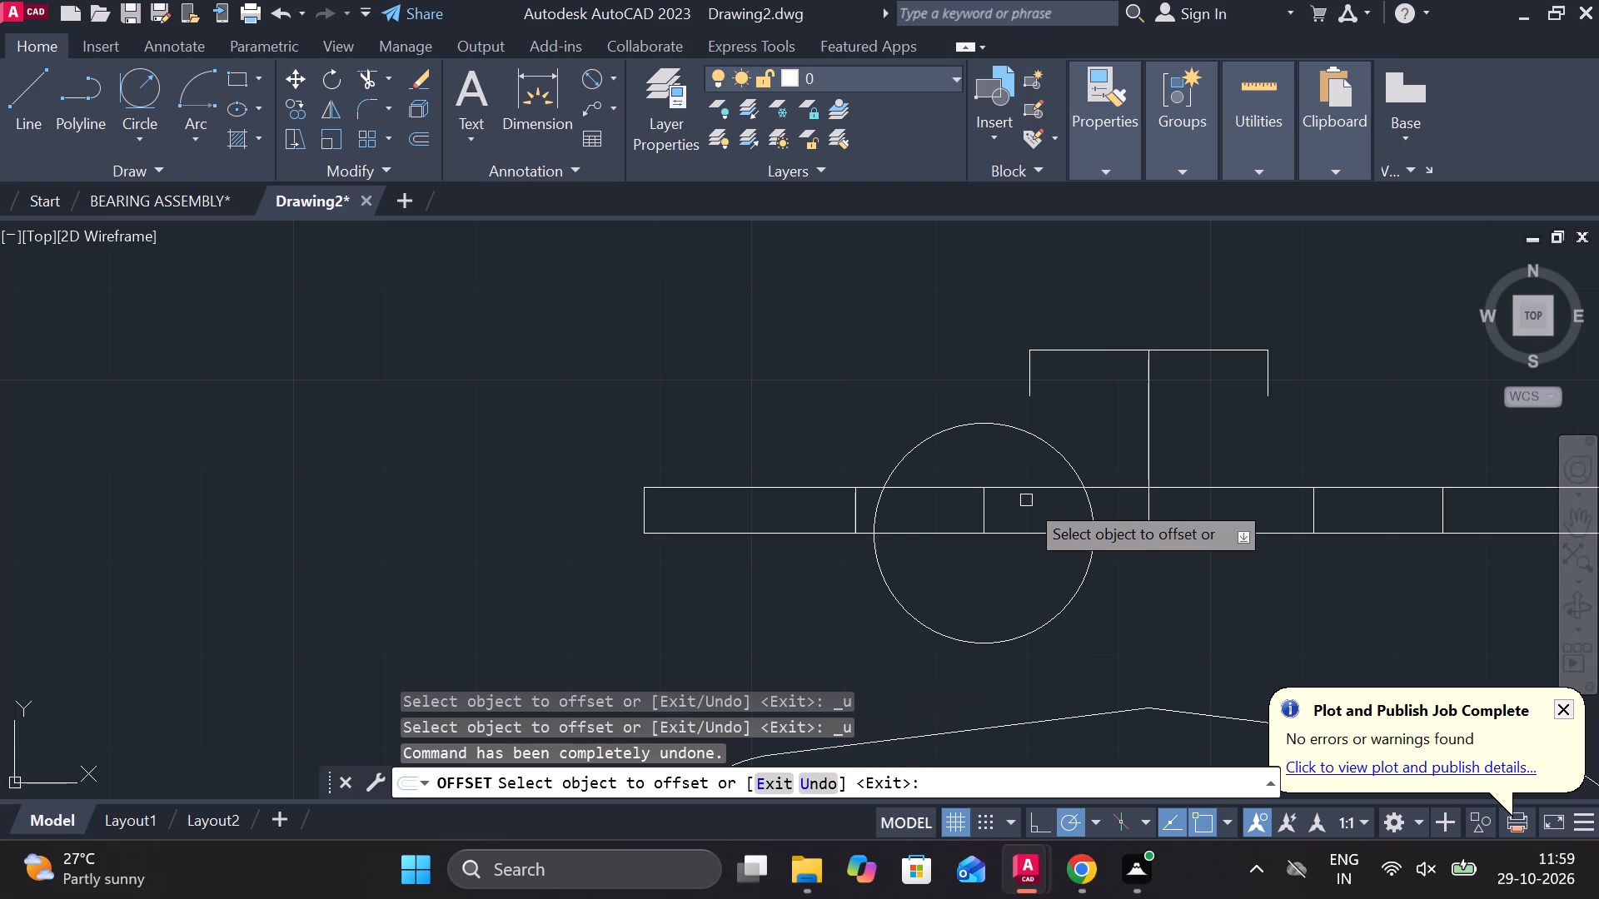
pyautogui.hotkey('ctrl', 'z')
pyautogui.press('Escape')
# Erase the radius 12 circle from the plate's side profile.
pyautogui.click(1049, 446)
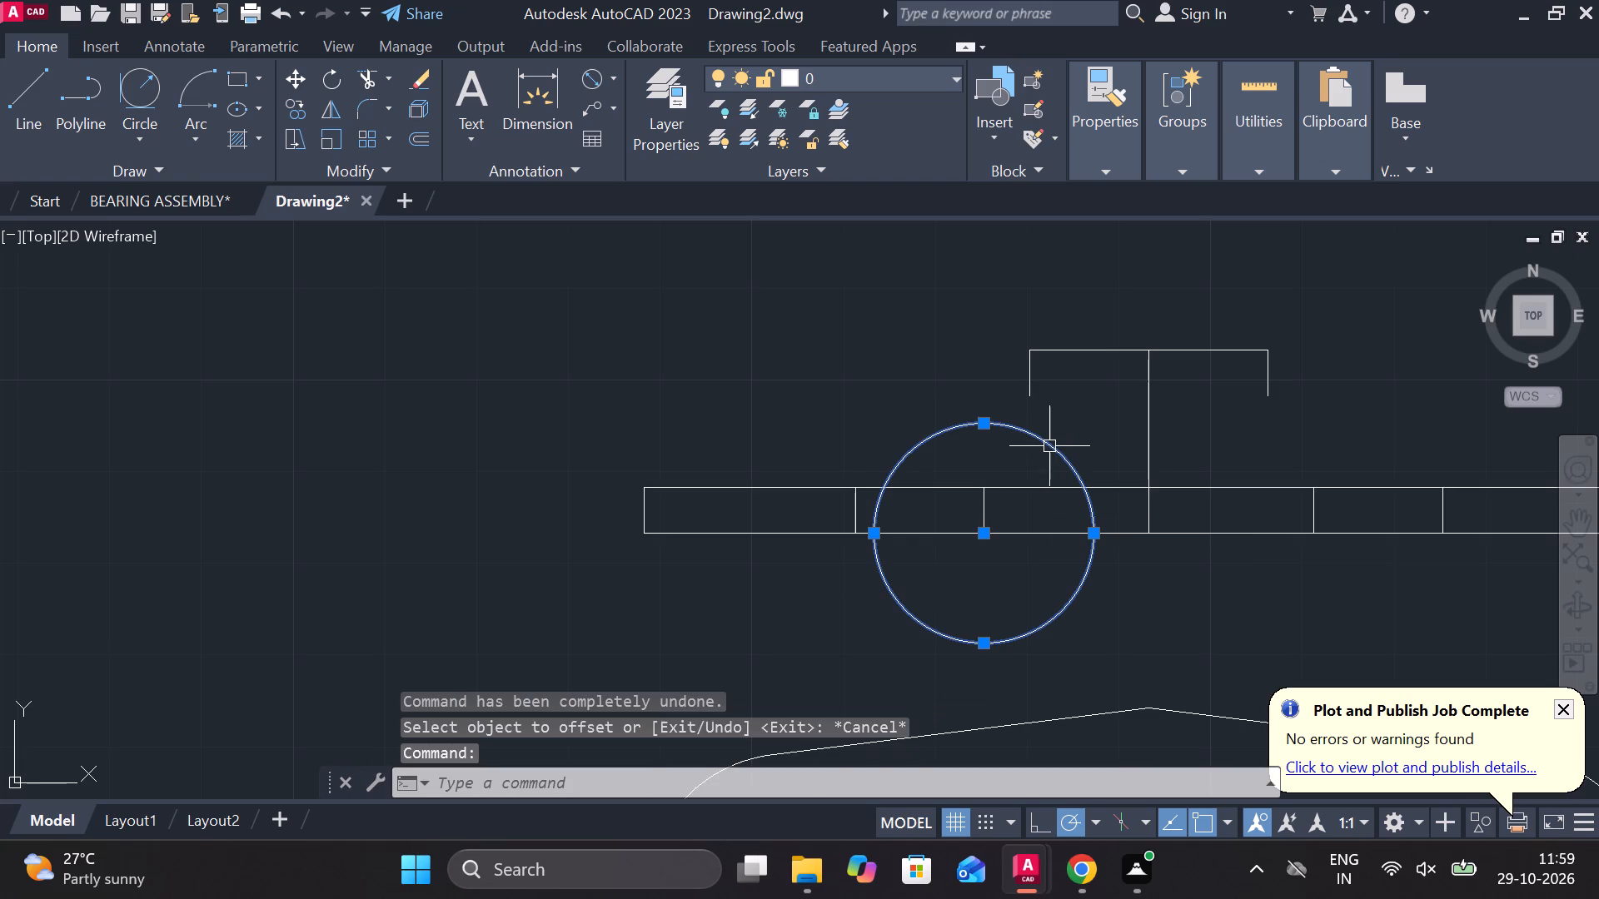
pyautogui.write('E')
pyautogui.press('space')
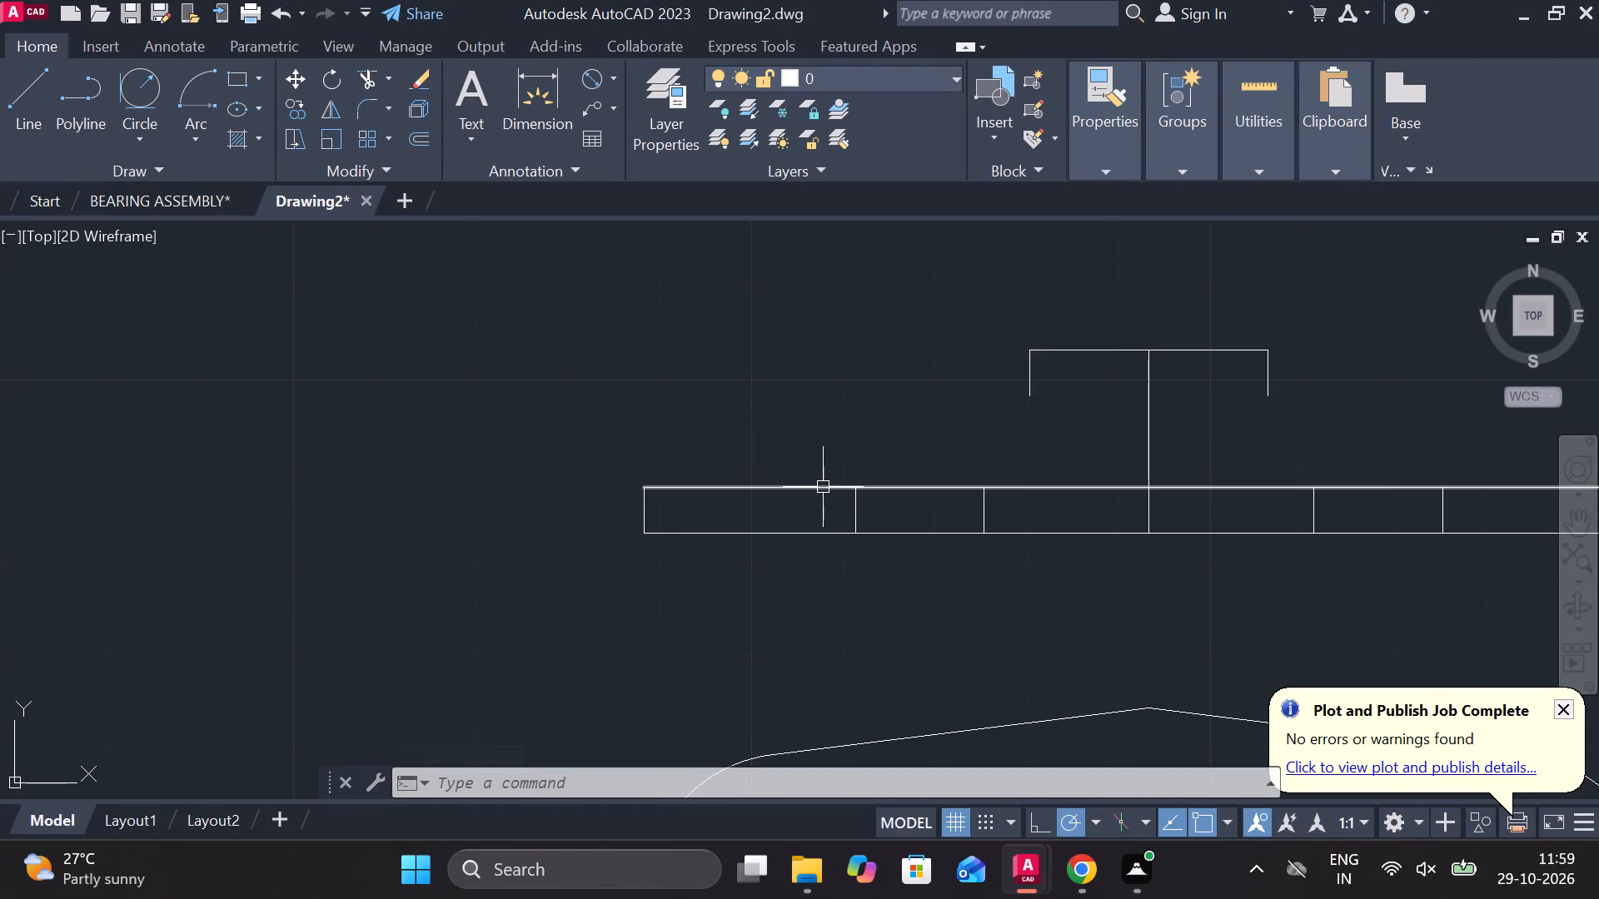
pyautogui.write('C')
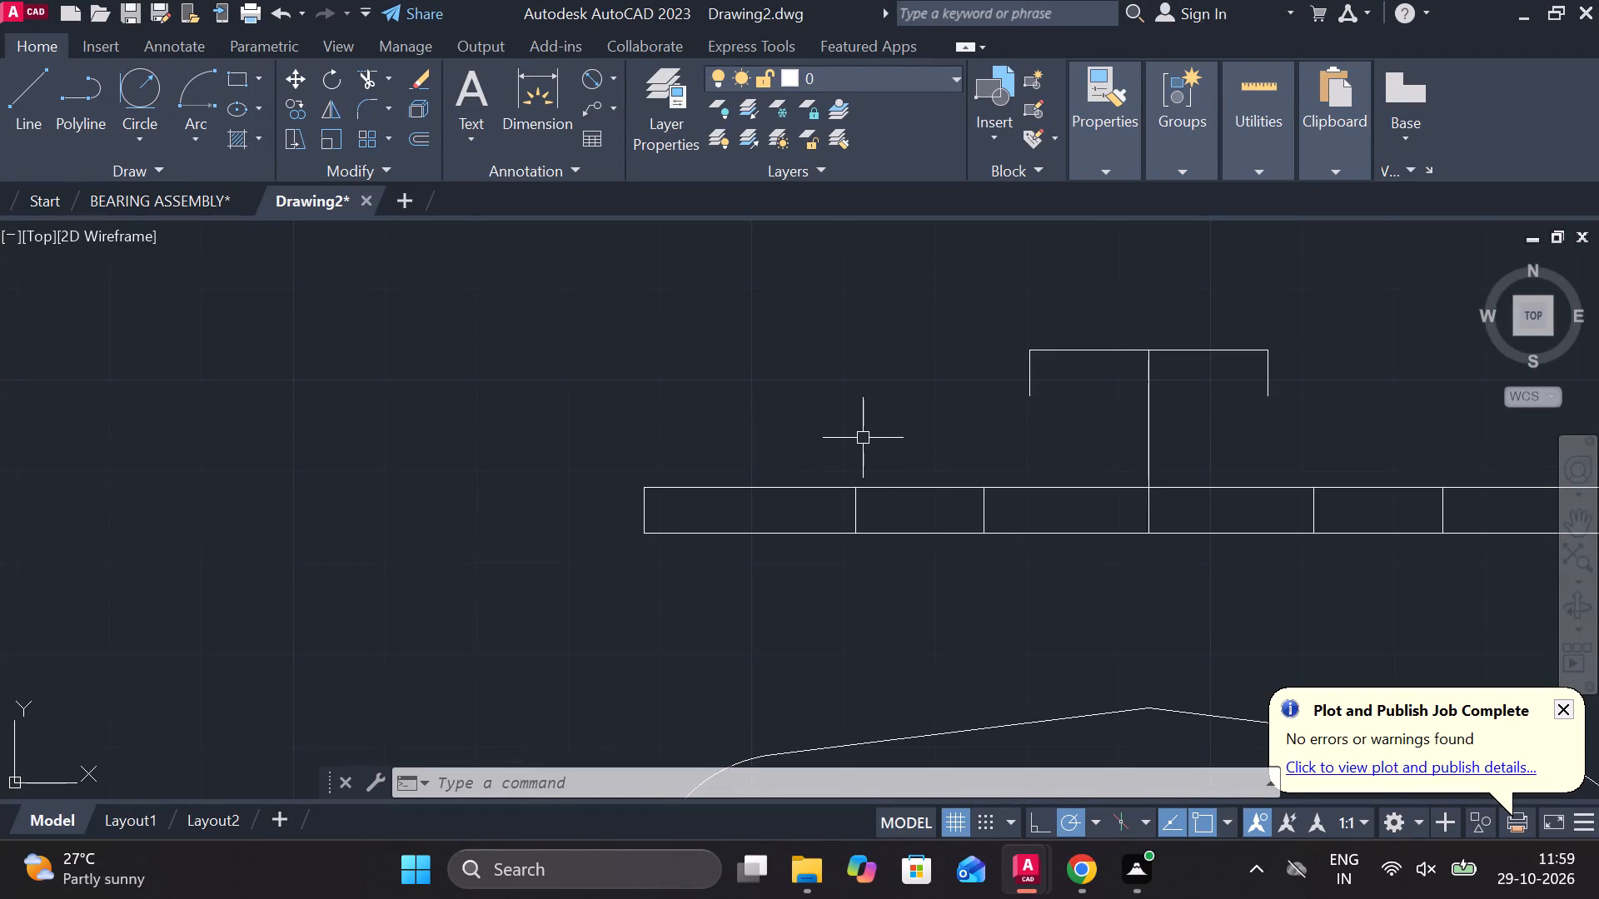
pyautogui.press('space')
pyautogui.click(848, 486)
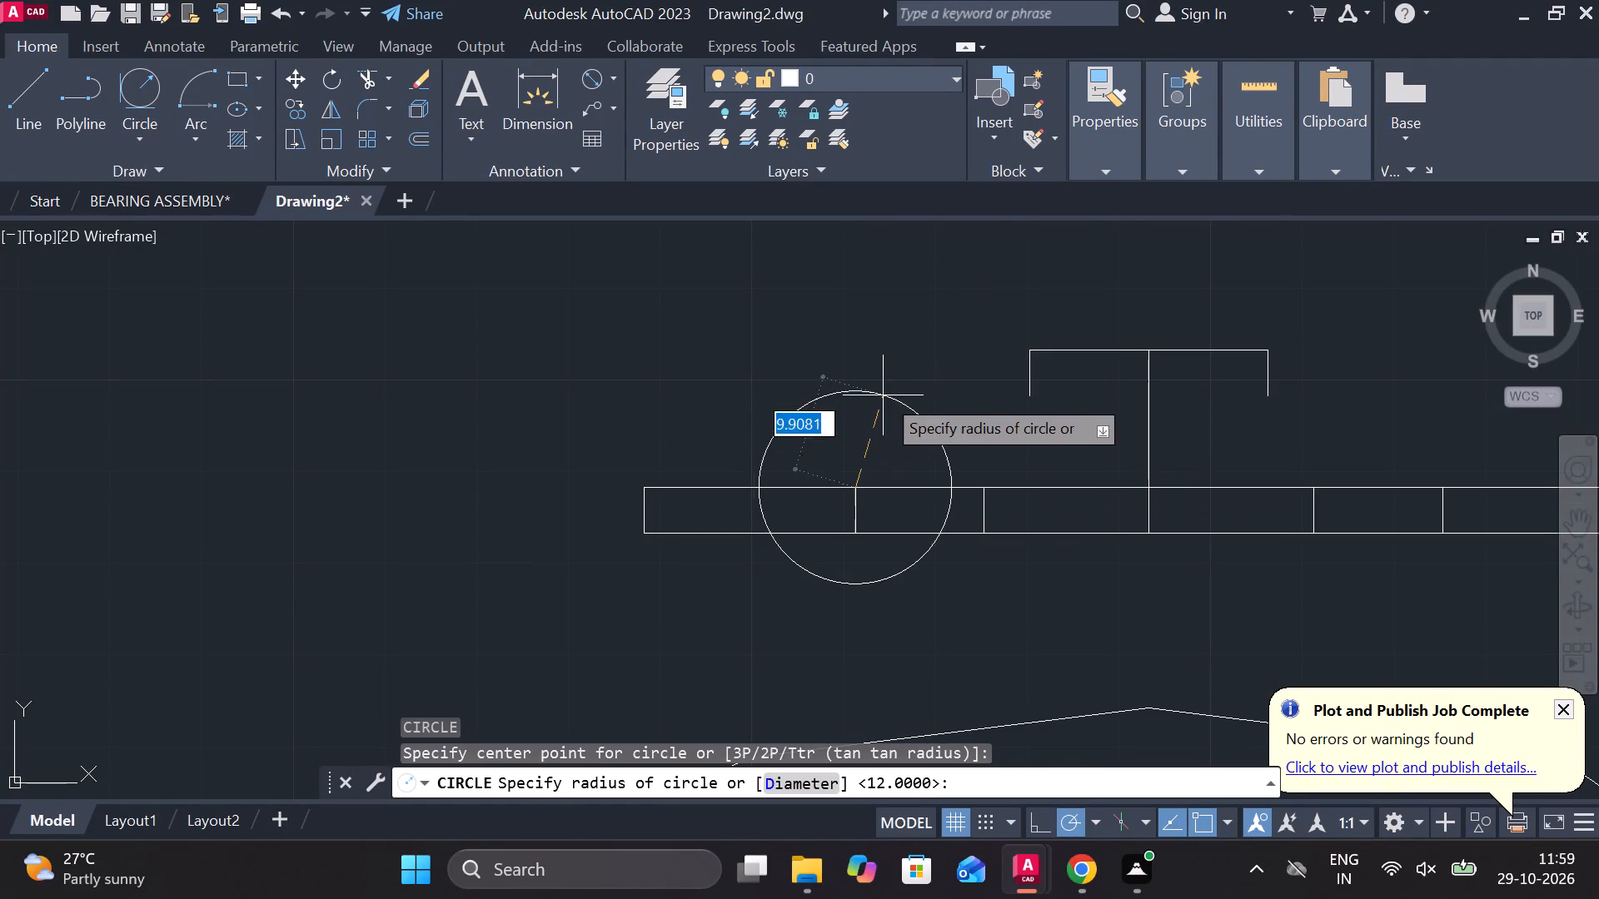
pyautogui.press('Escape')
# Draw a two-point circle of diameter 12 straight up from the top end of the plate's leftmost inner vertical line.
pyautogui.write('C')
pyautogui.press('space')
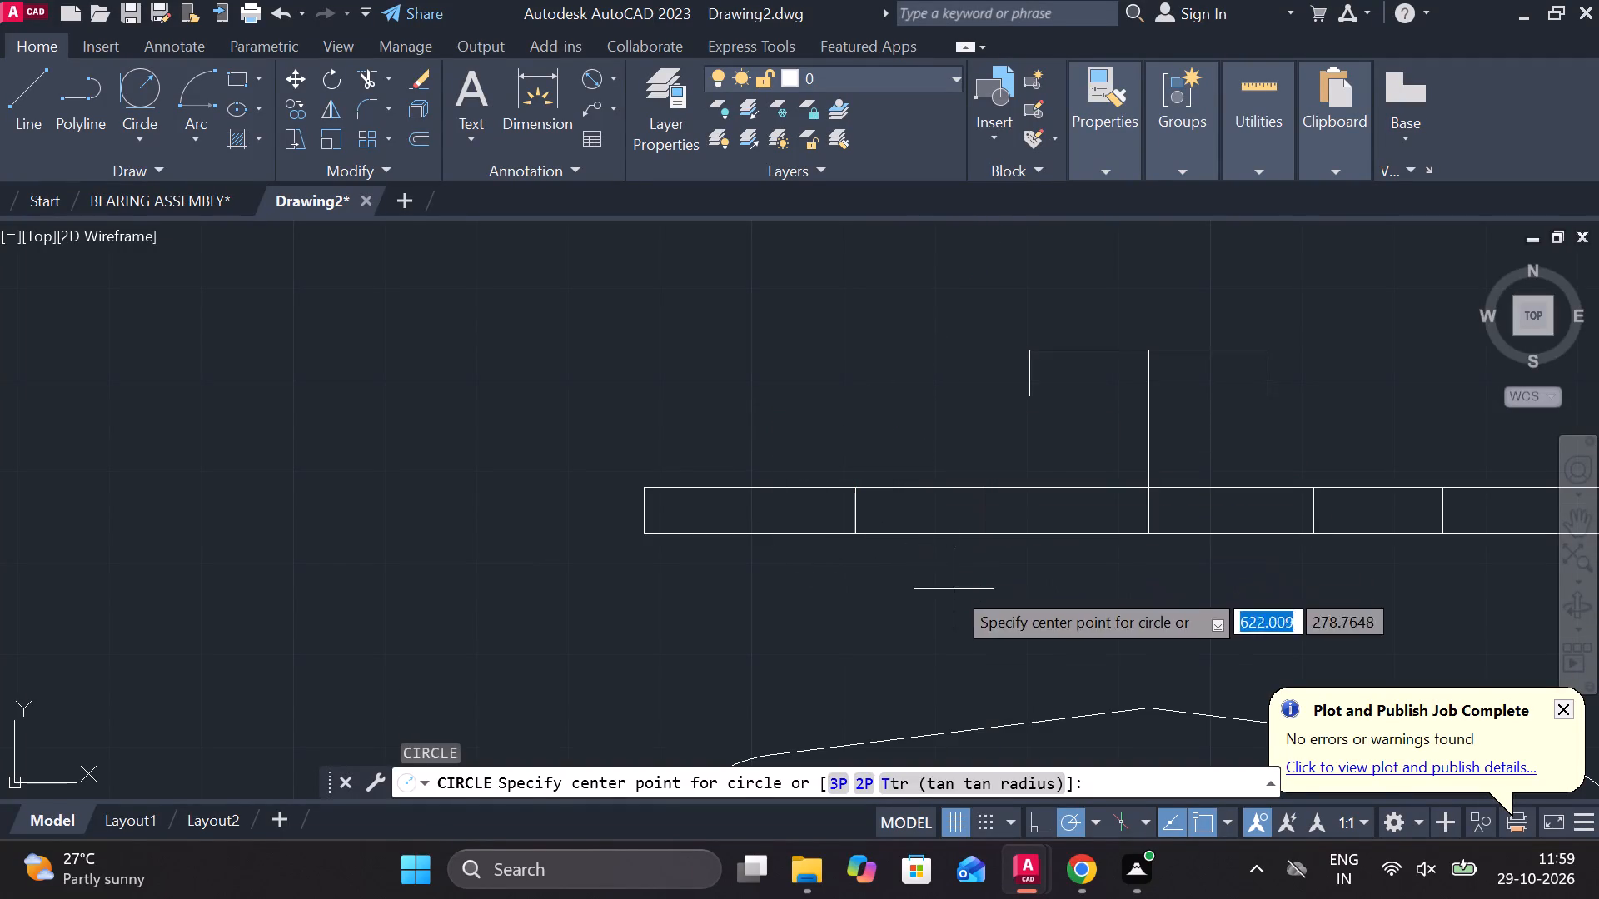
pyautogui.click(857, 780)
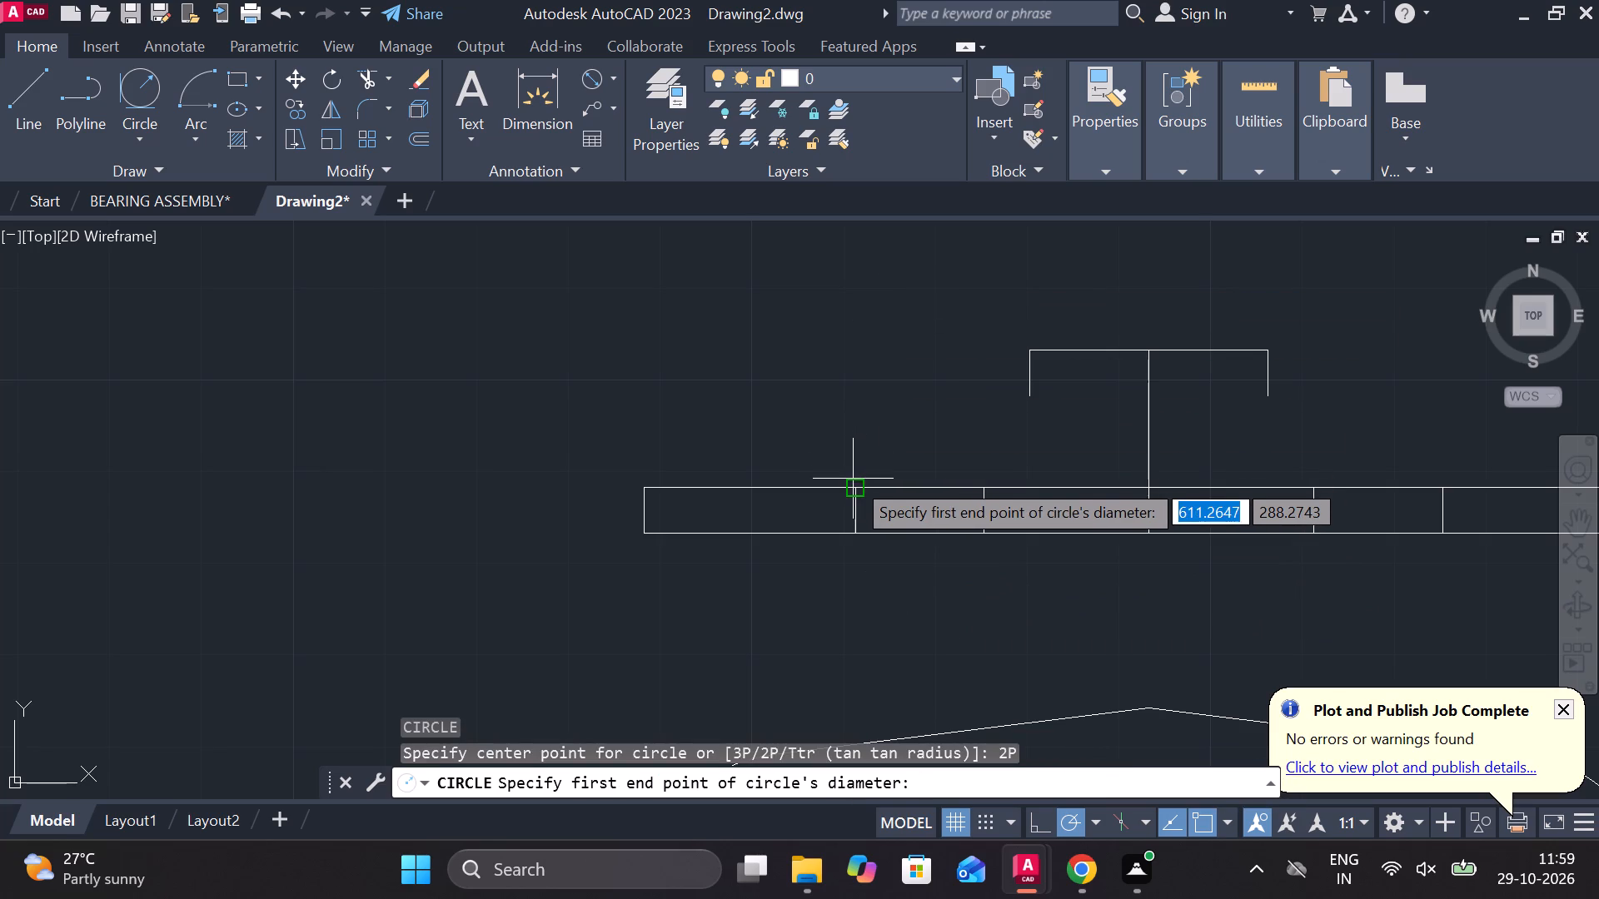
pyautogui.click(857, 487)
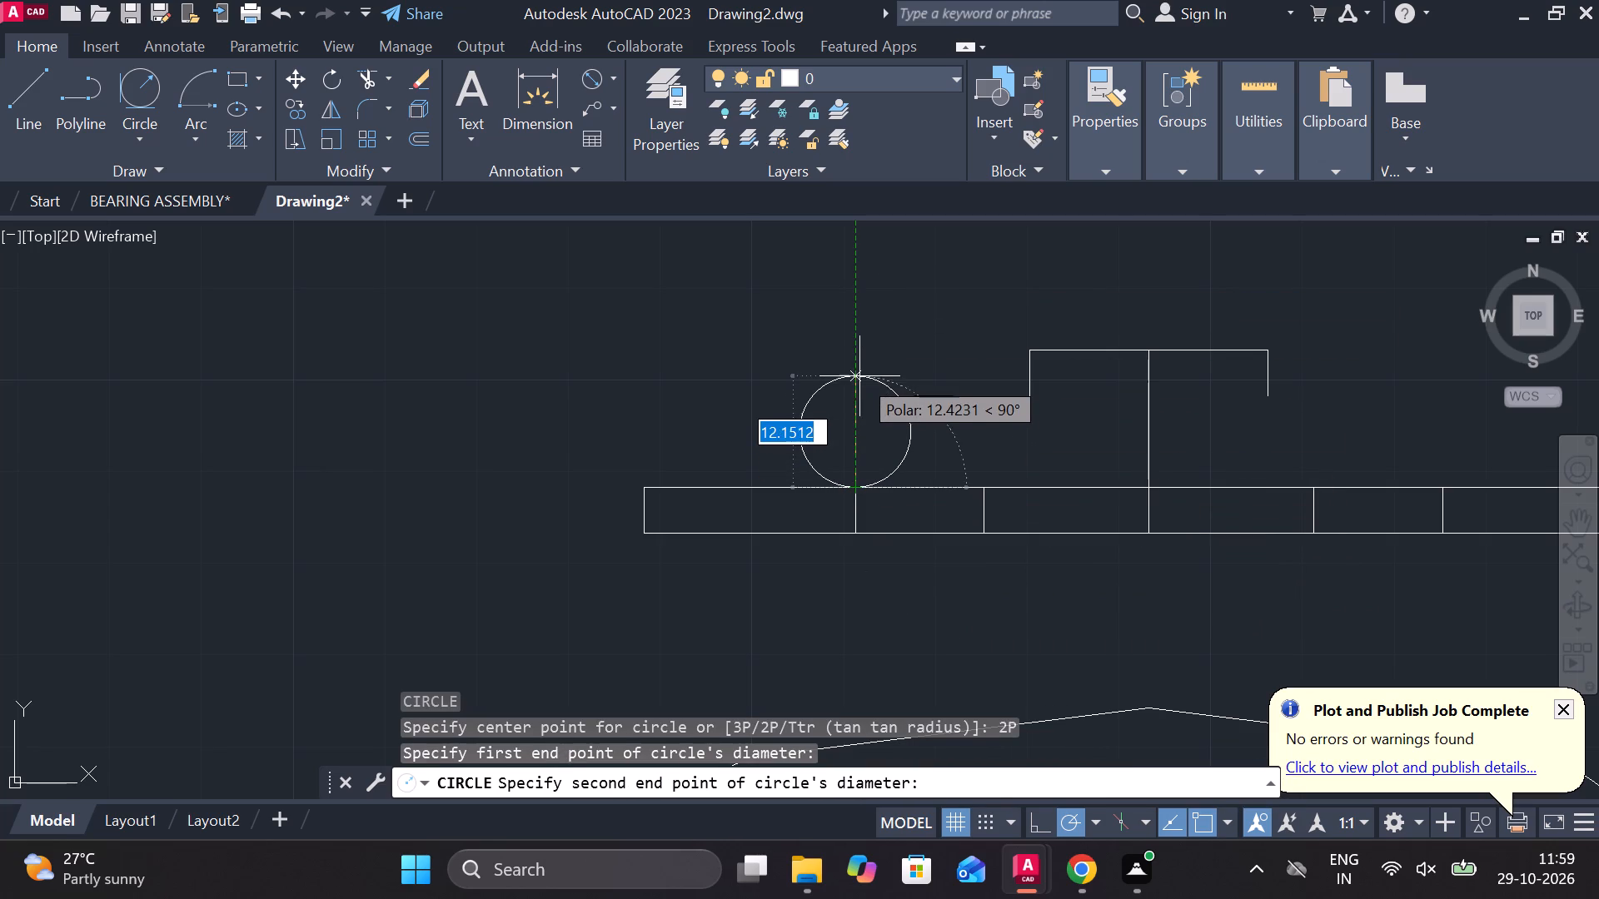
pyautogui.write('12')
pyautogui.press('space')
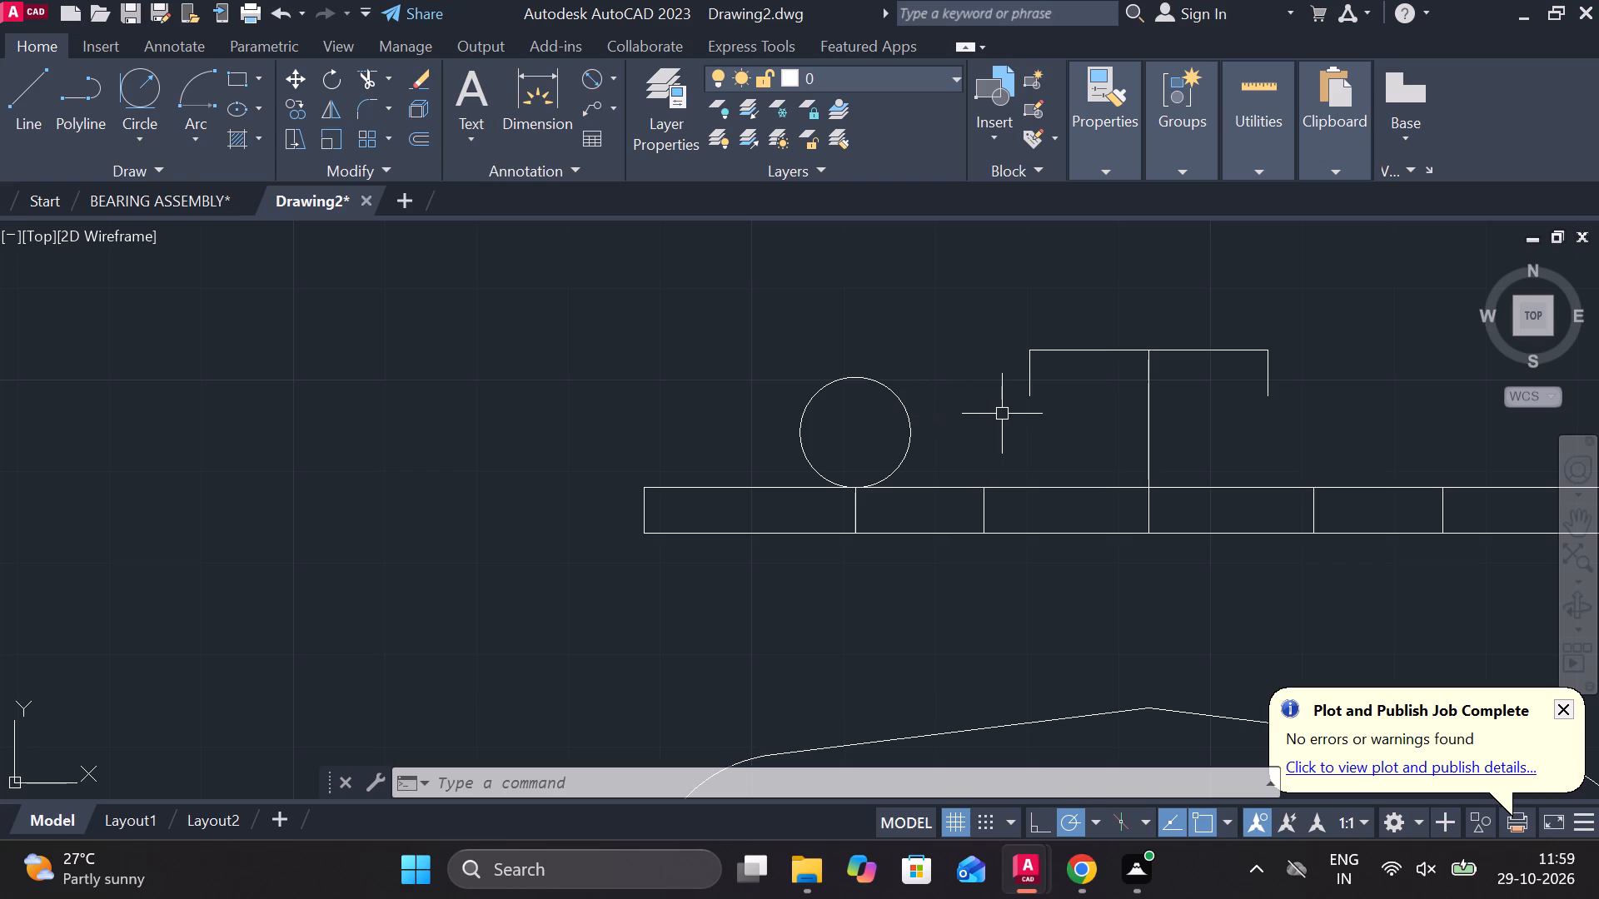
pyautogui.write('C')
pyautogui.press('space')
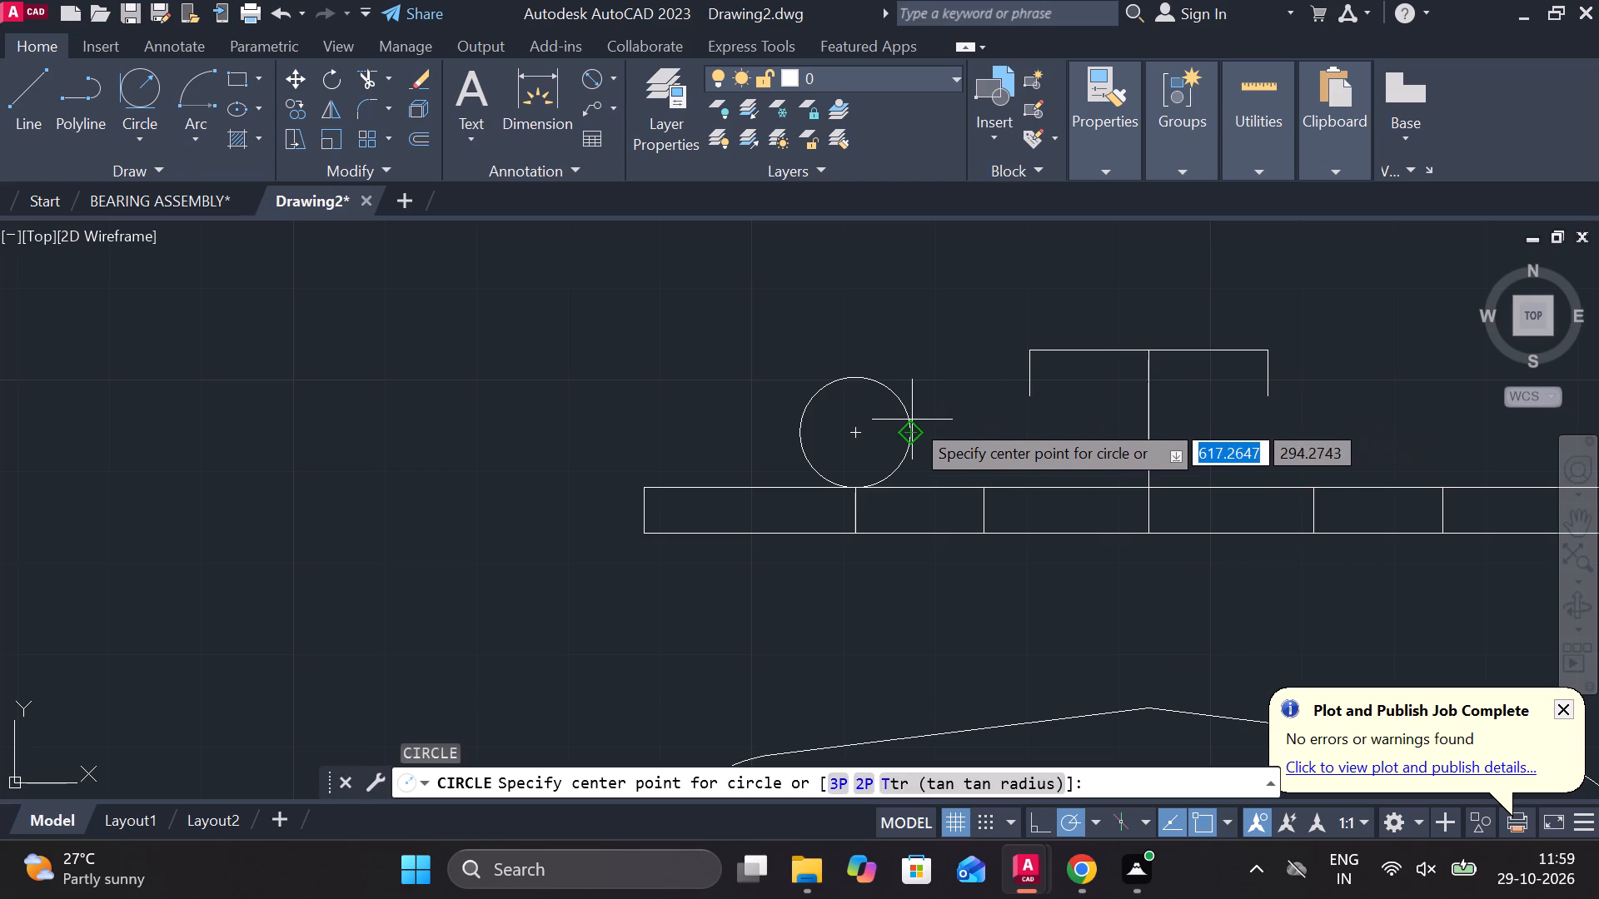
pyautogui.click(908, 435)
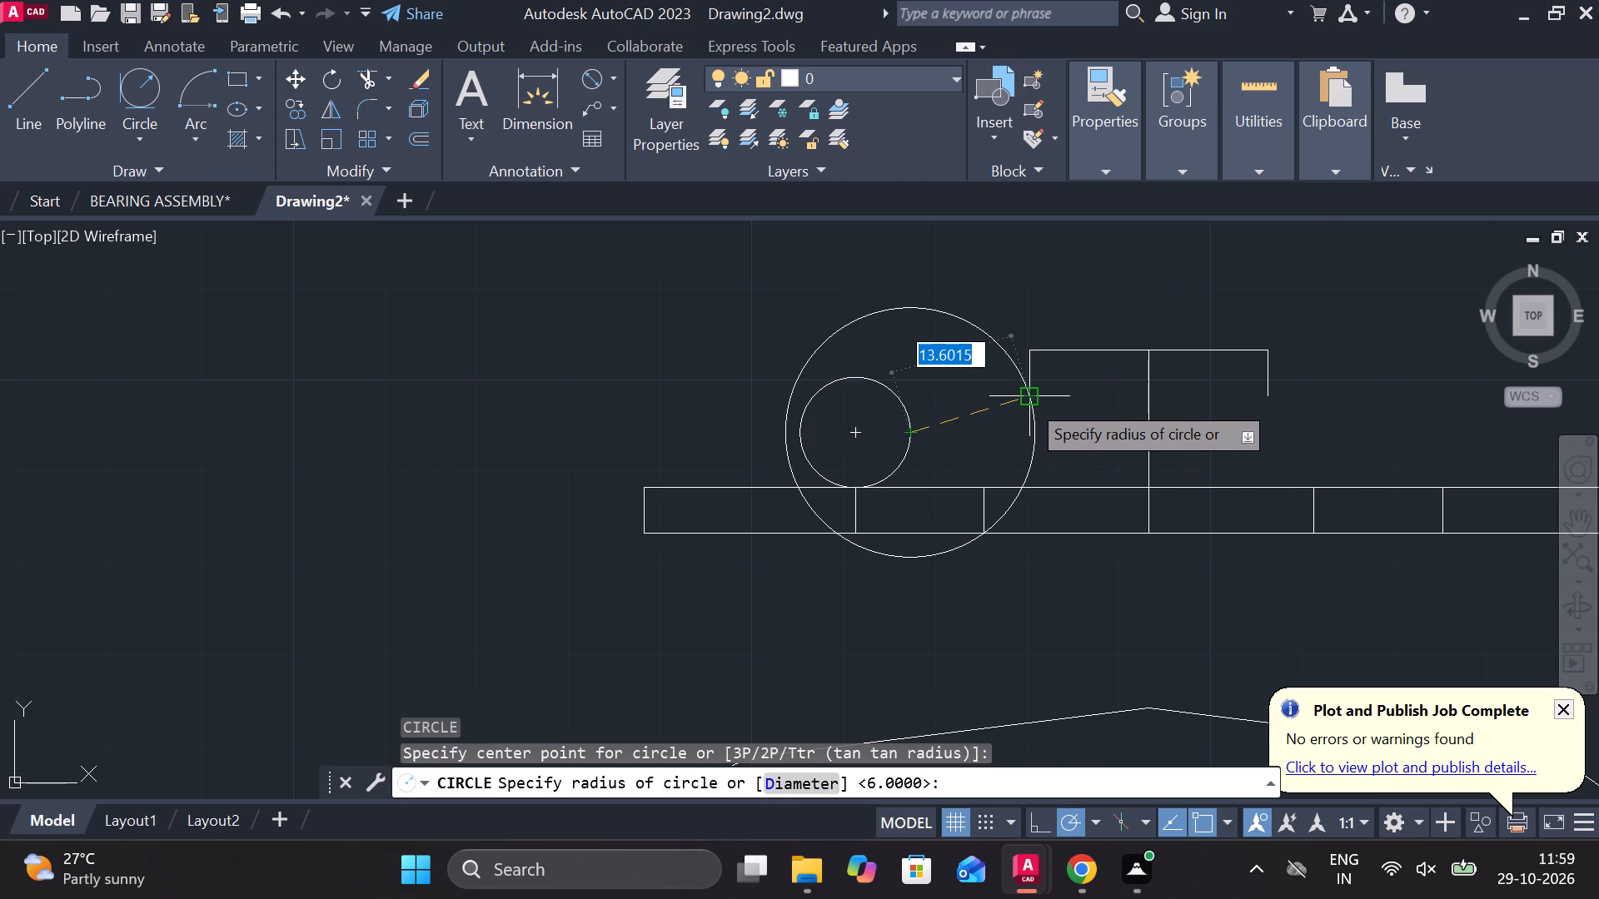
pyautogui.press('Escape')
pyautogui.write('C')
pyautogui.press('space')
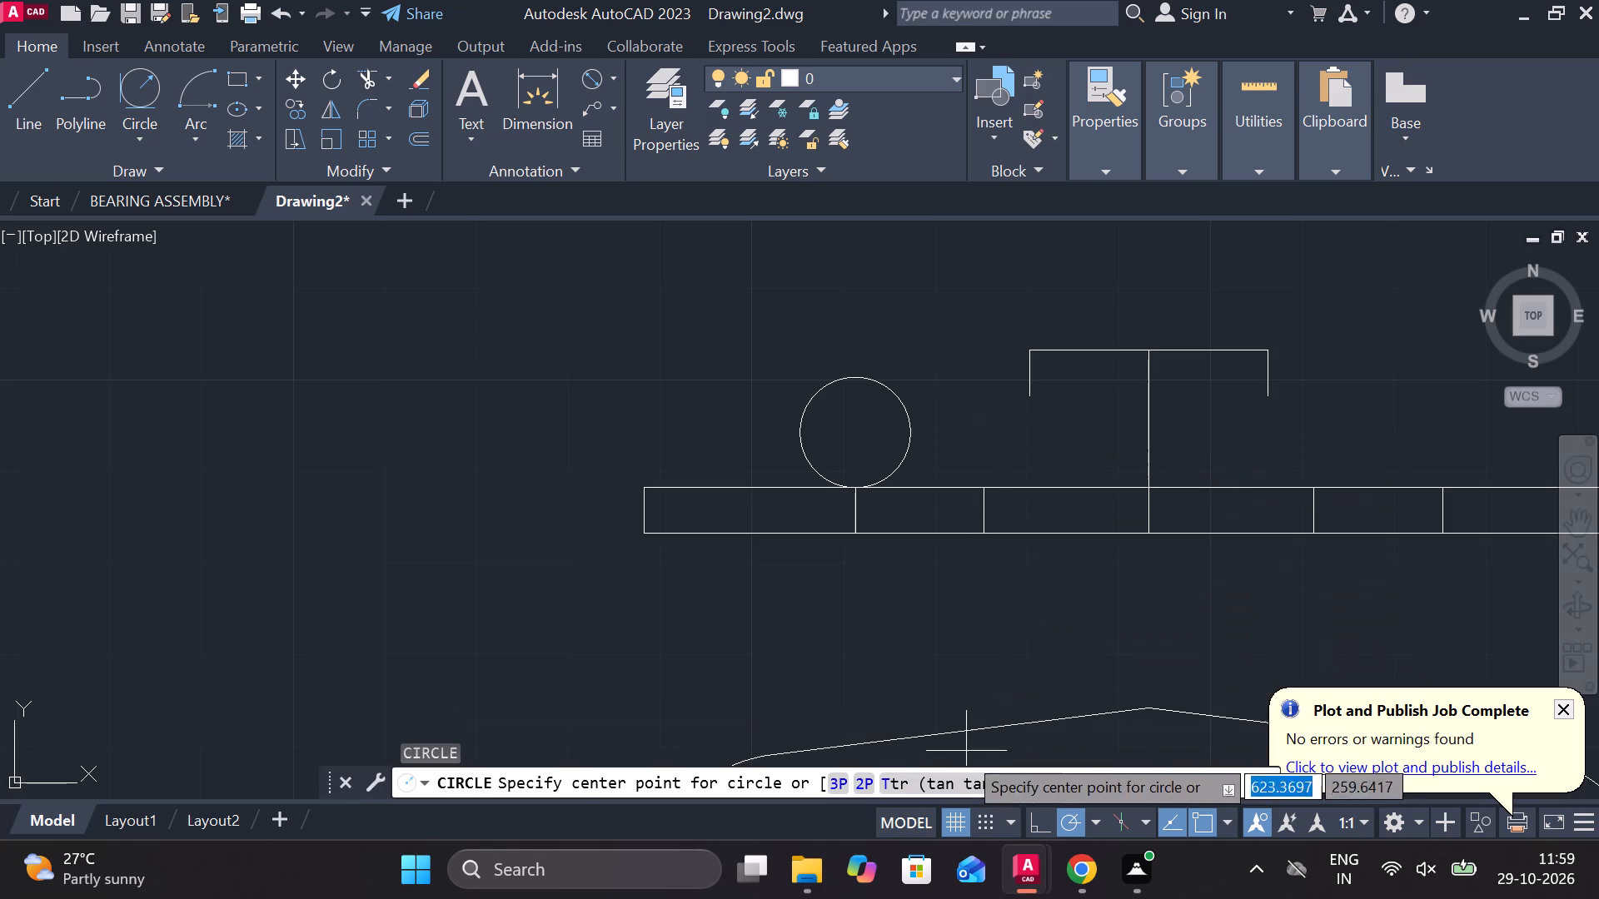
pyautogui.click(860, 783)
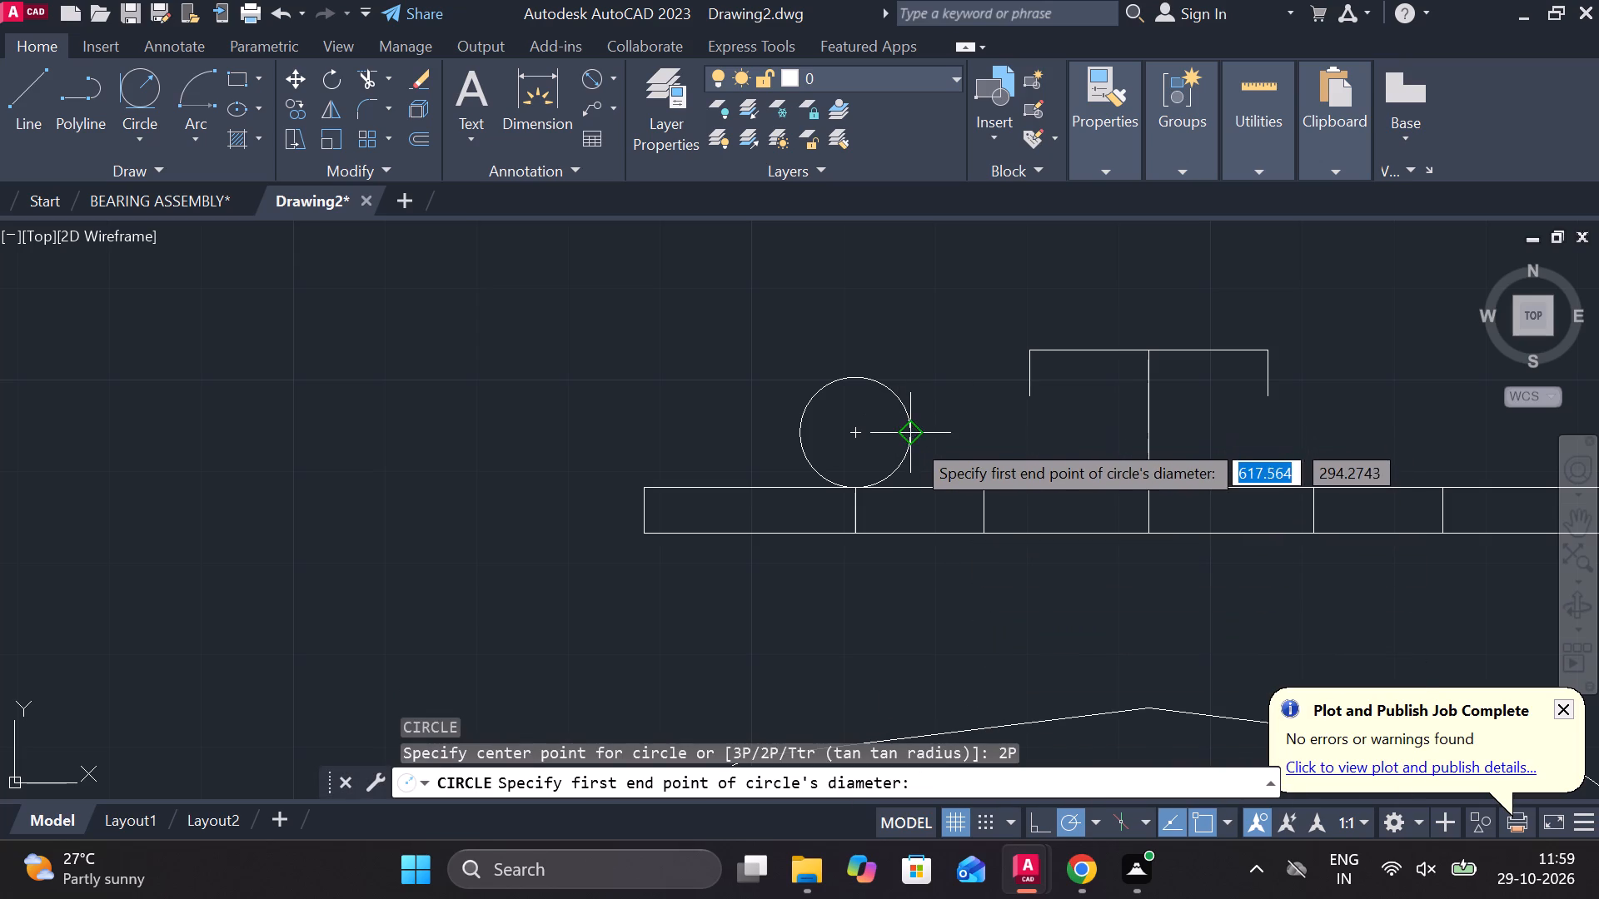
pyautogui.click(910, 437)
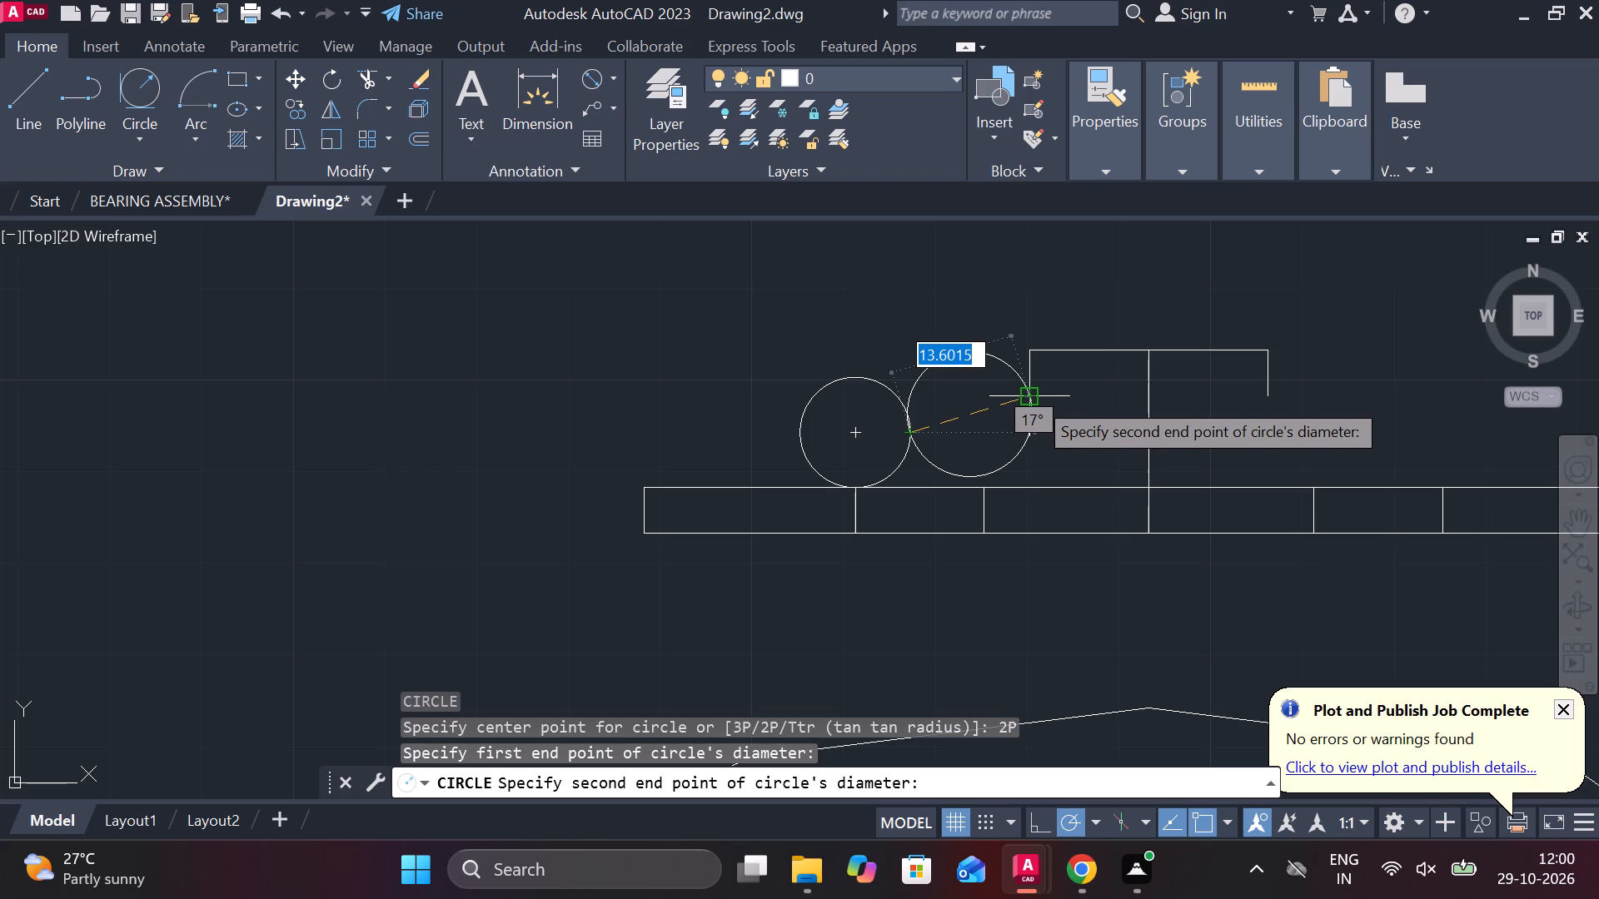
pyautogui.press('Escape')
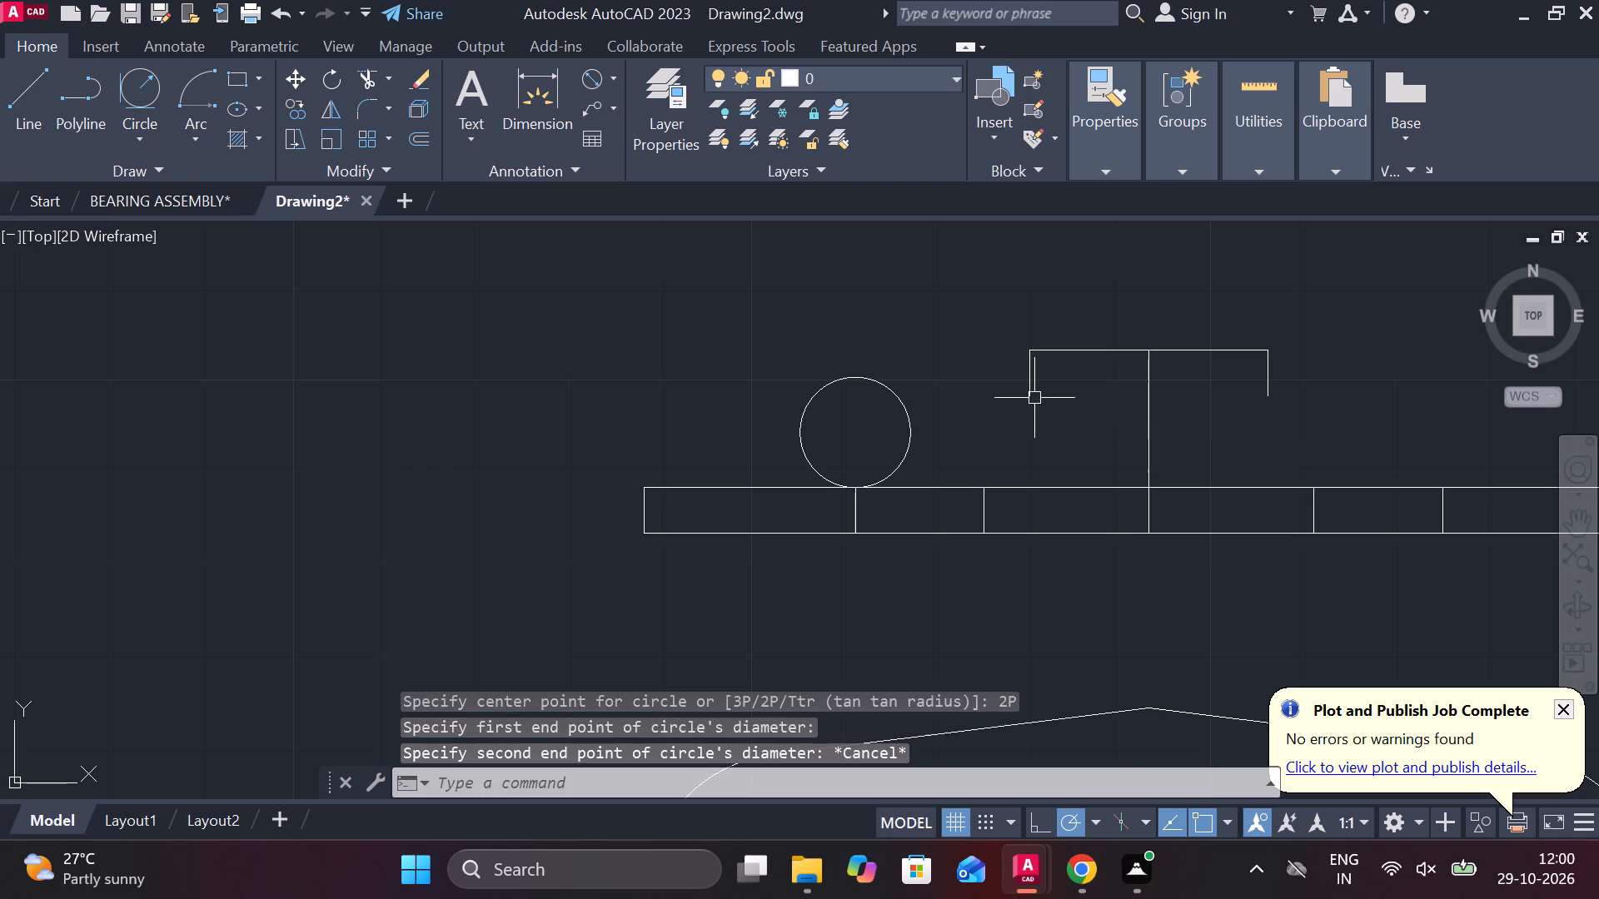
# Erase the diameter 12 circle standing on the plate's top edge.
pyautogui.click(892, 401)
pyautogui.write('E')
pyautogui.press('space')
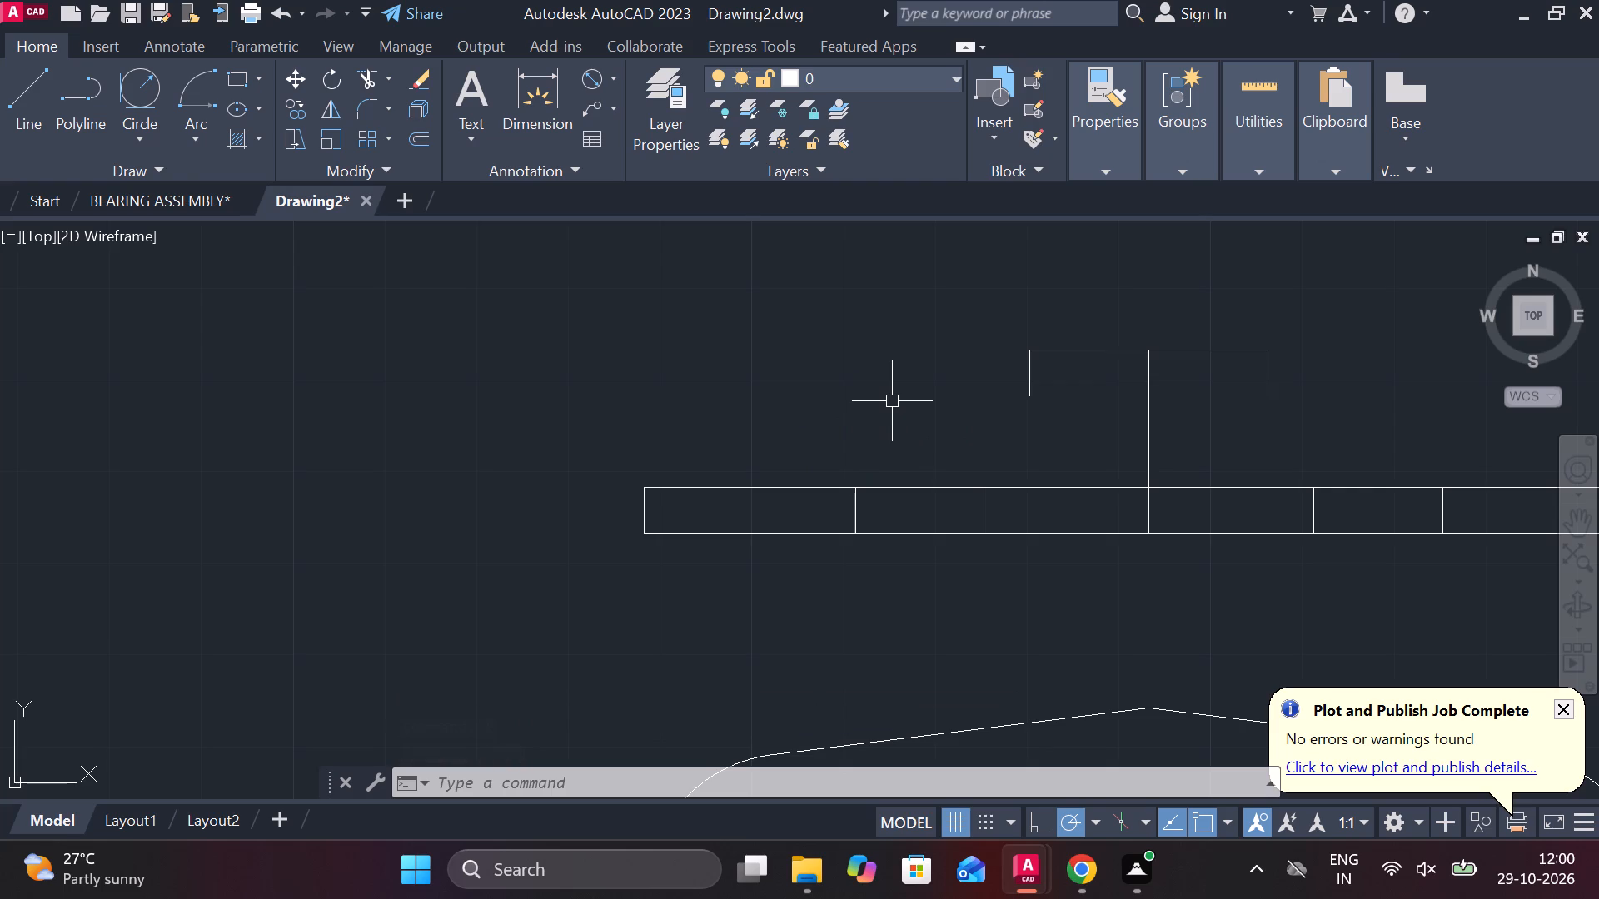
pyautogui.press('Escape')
# Close the raised section above the plate with a horizontal line joining the lower ends of its two short sides.
pyautogui.press('l')
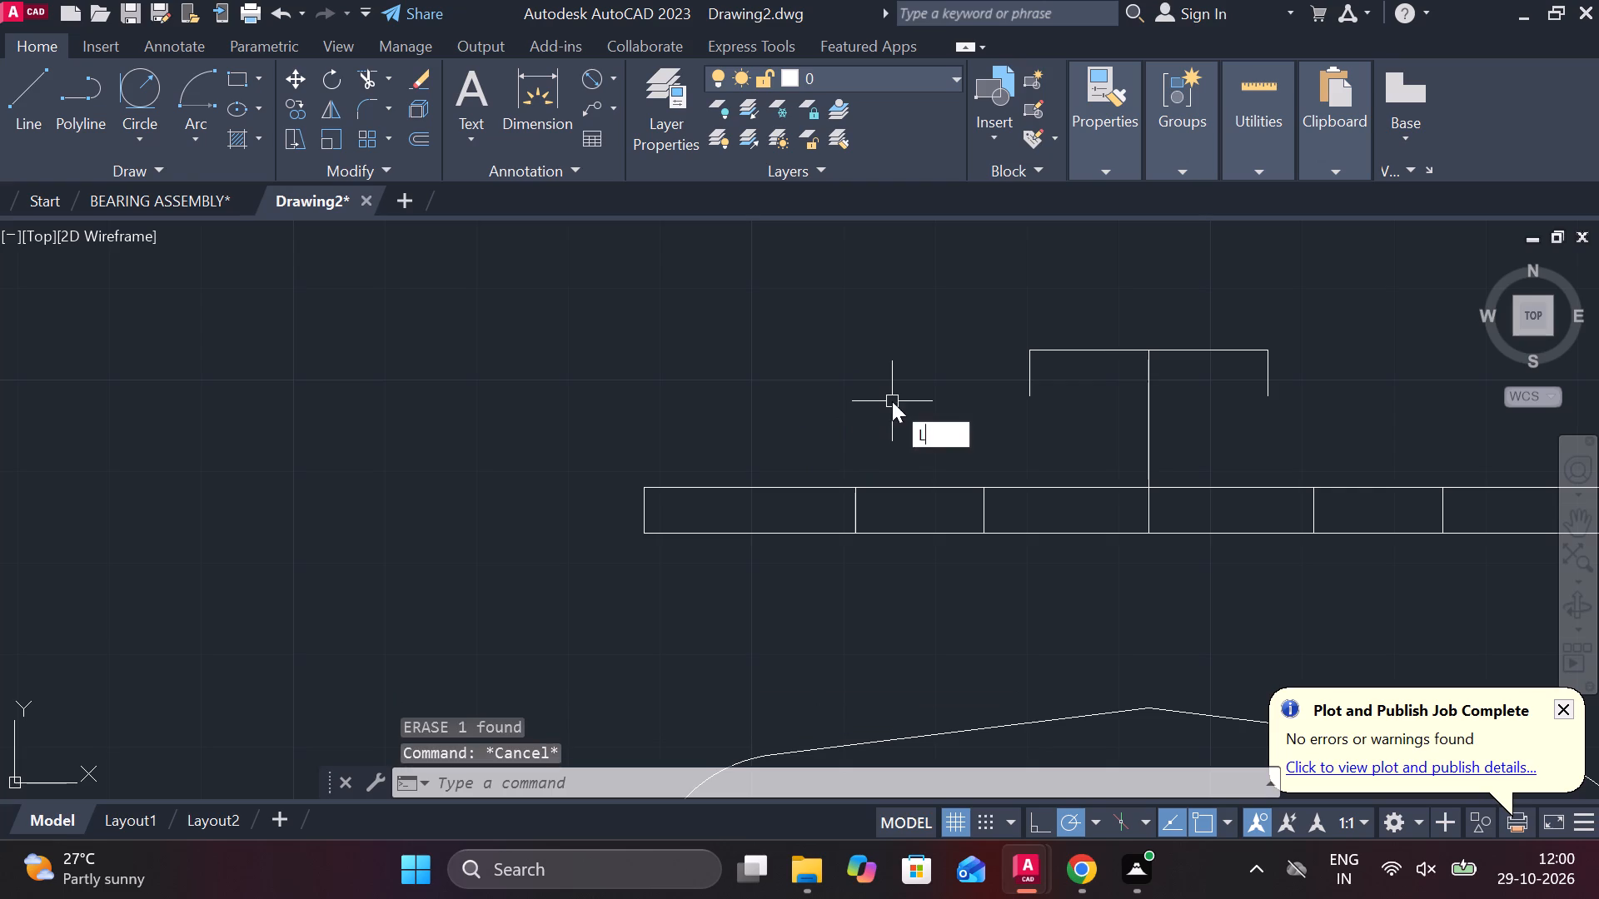
pyautogui.press('Return')
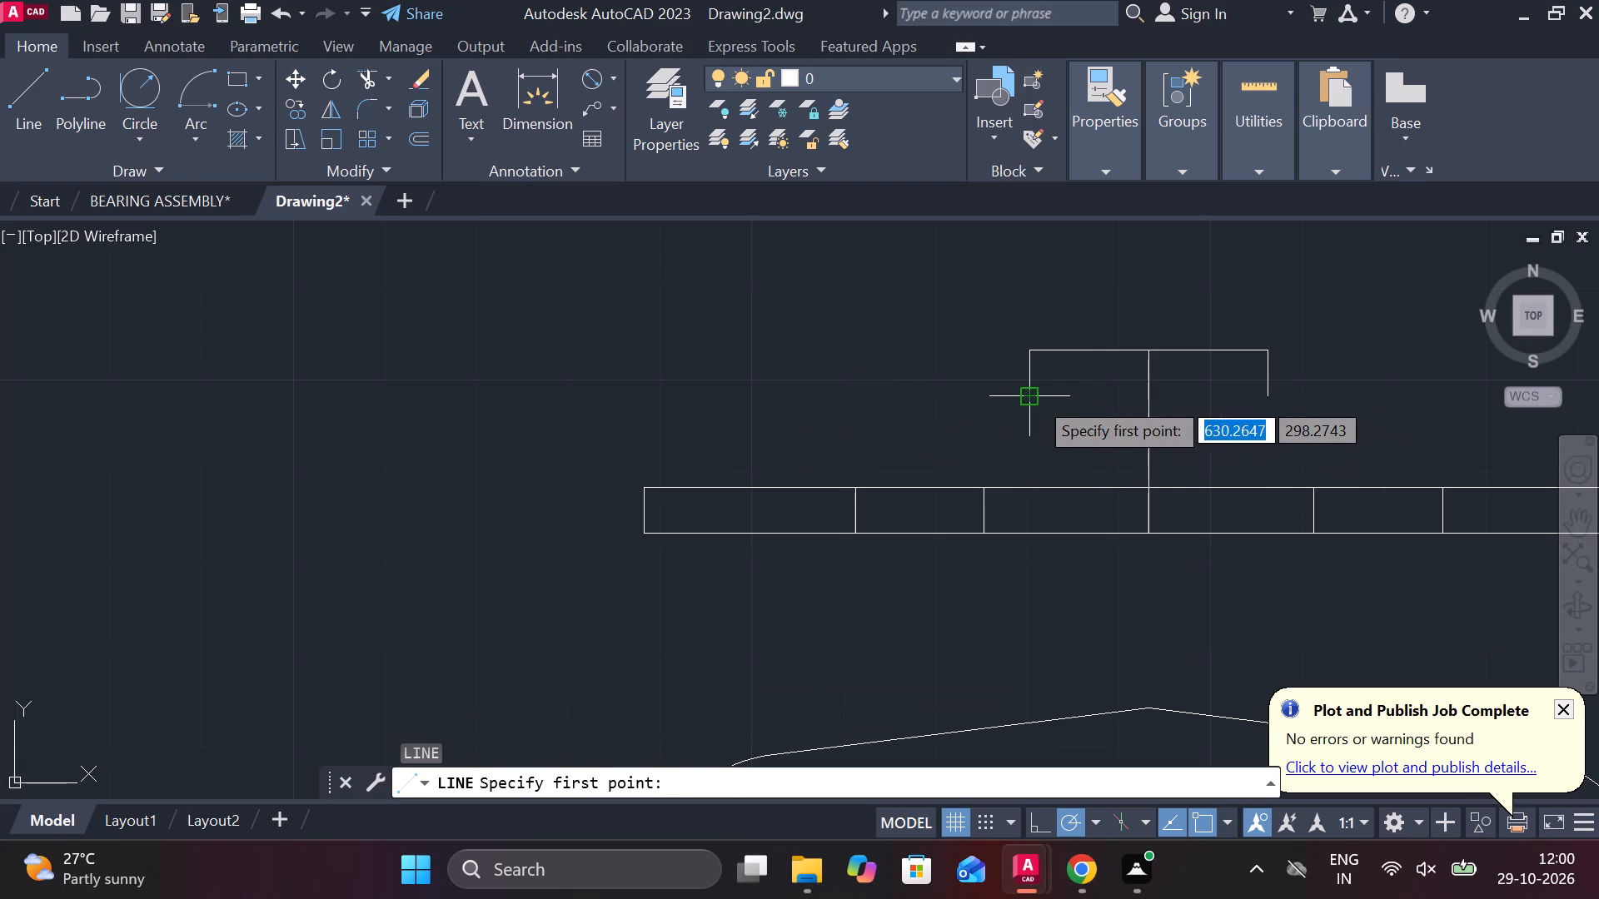
pyautogui.click(1035, 397)
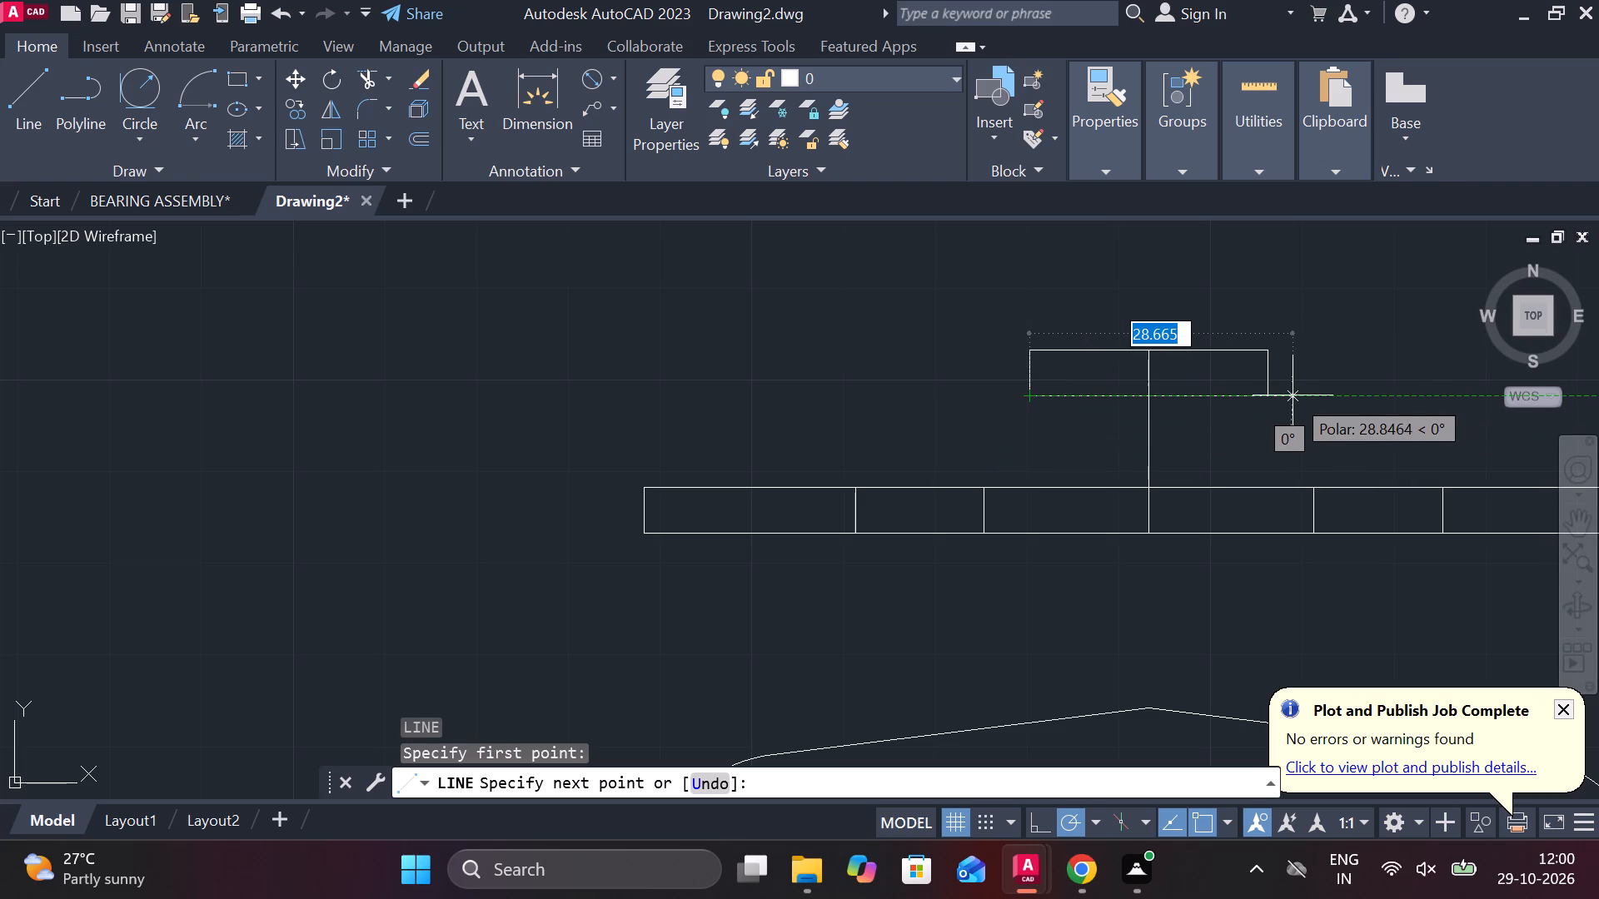
pyautogui.click(1263, 401)
pyautogui.press('Escape')
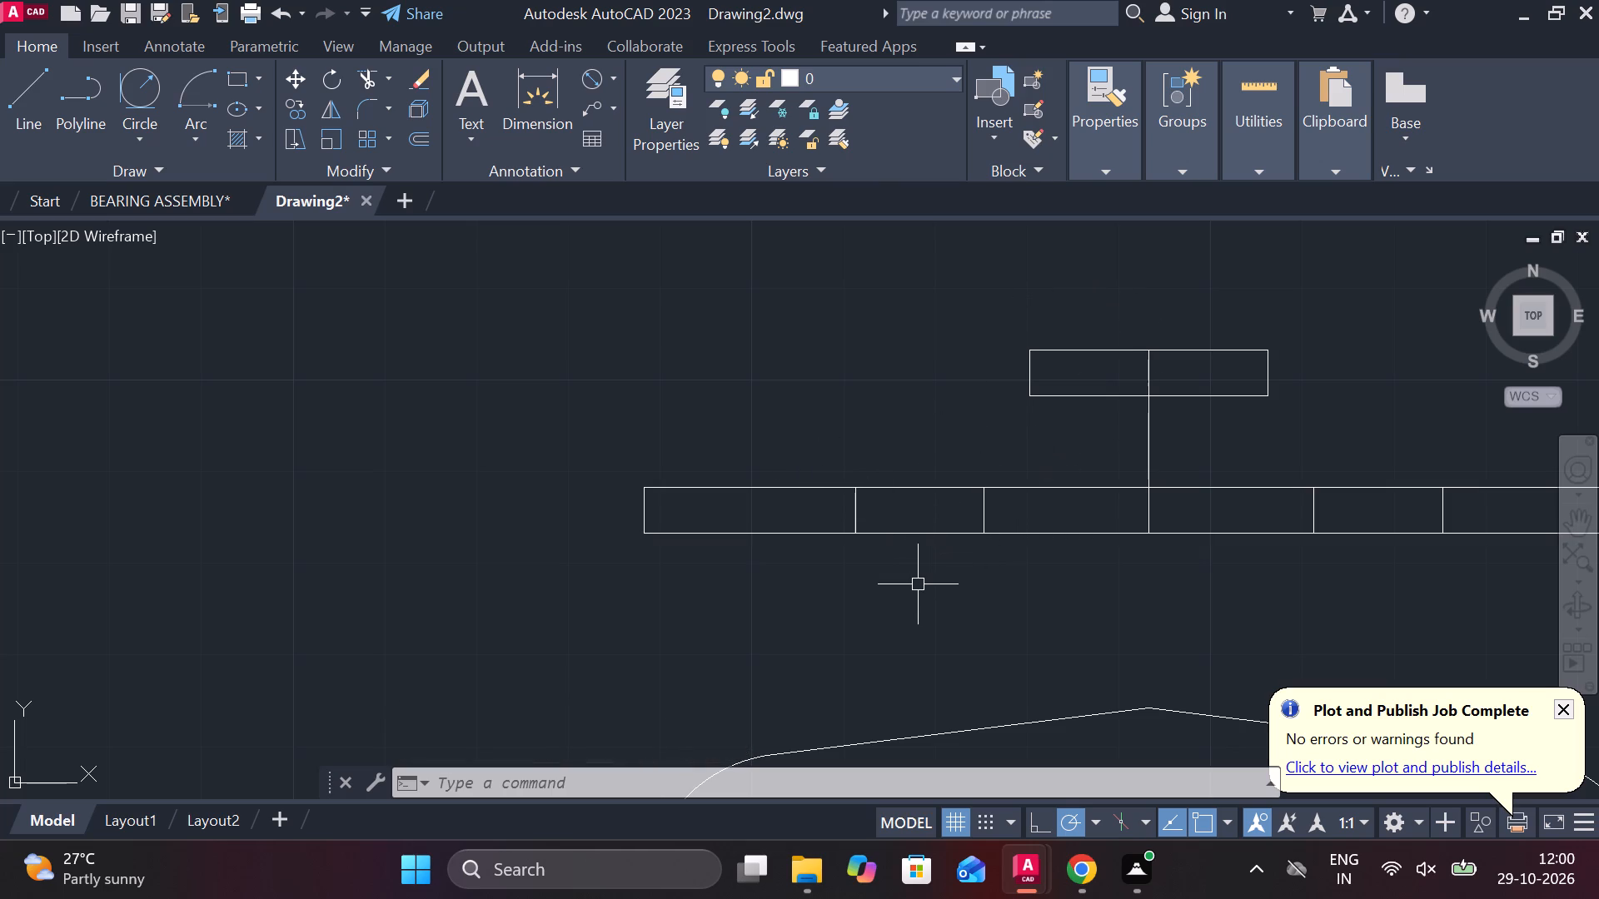
# Extend the two inner vertical lines nearest the plate's centreline upward by 5 units above the top edge.
pyautogui.click(980, 507)
pyautogui.click(987, 484)
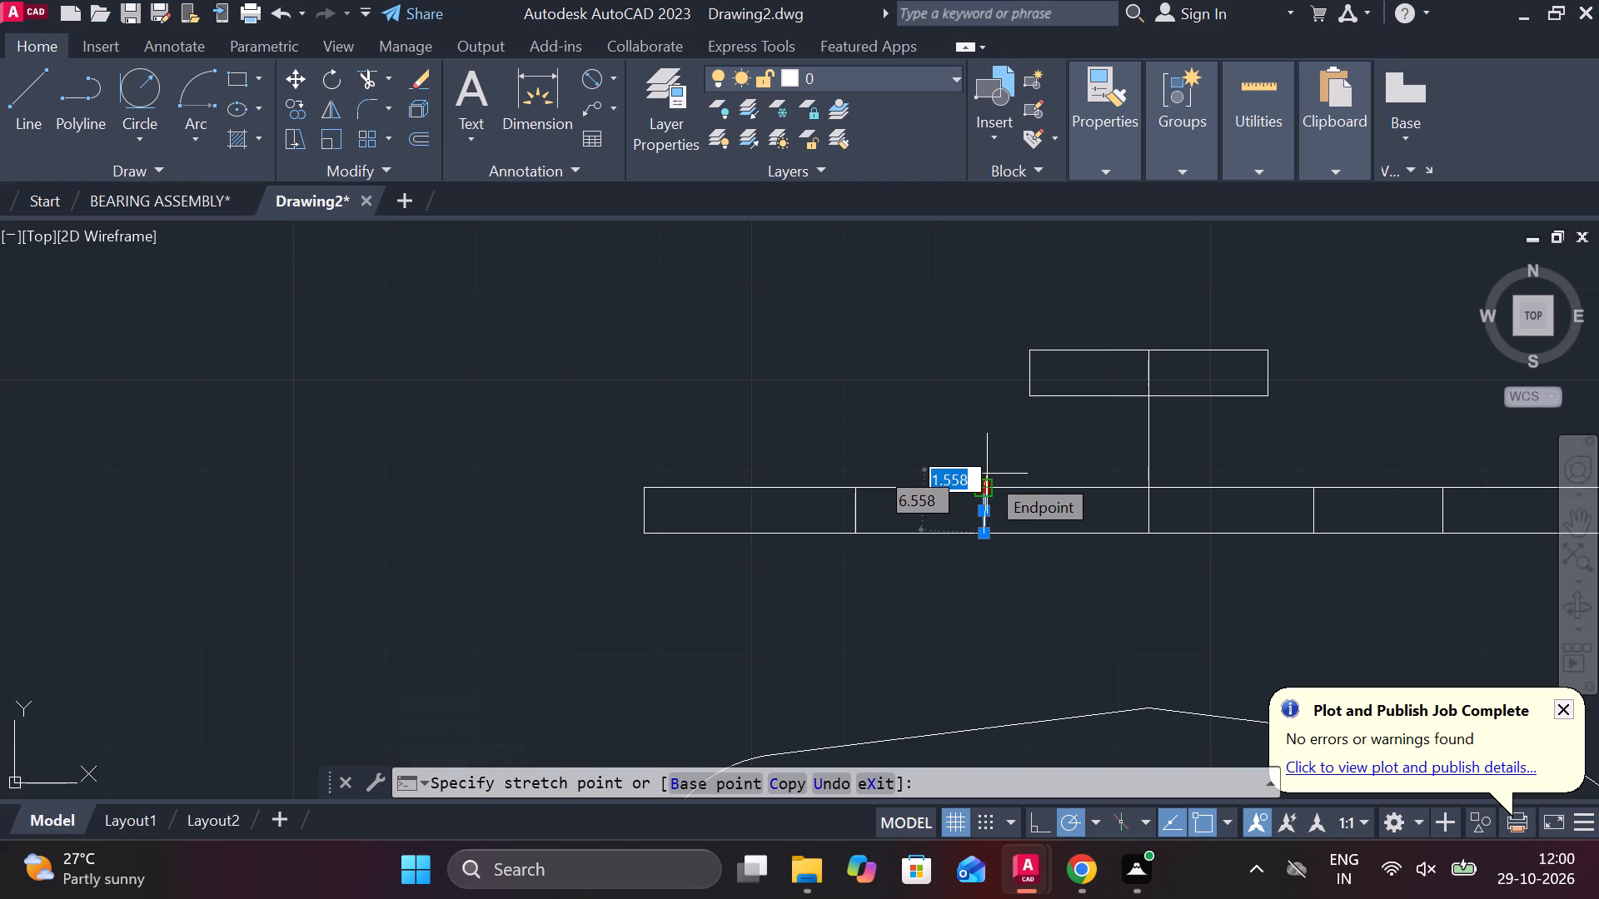
pyautogui.write('5')
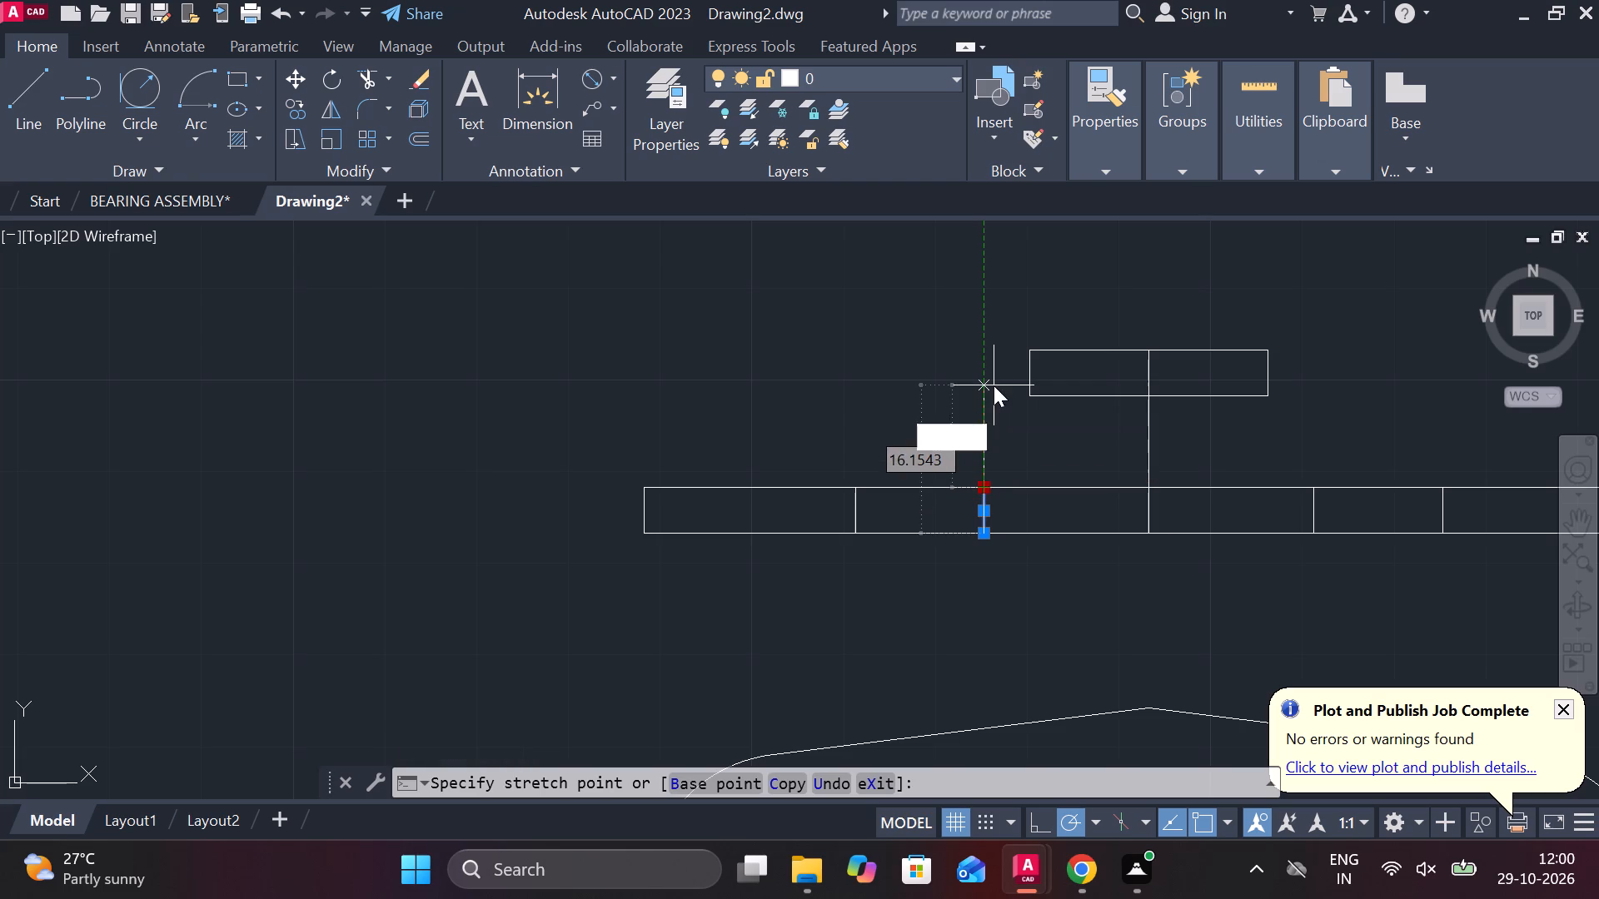
pyautogui.press('space')
pyautogui.moveTo(1060, 484); pyautogui.dragTo(1020, 482, button='middle')
pyautogui.press('Escape')
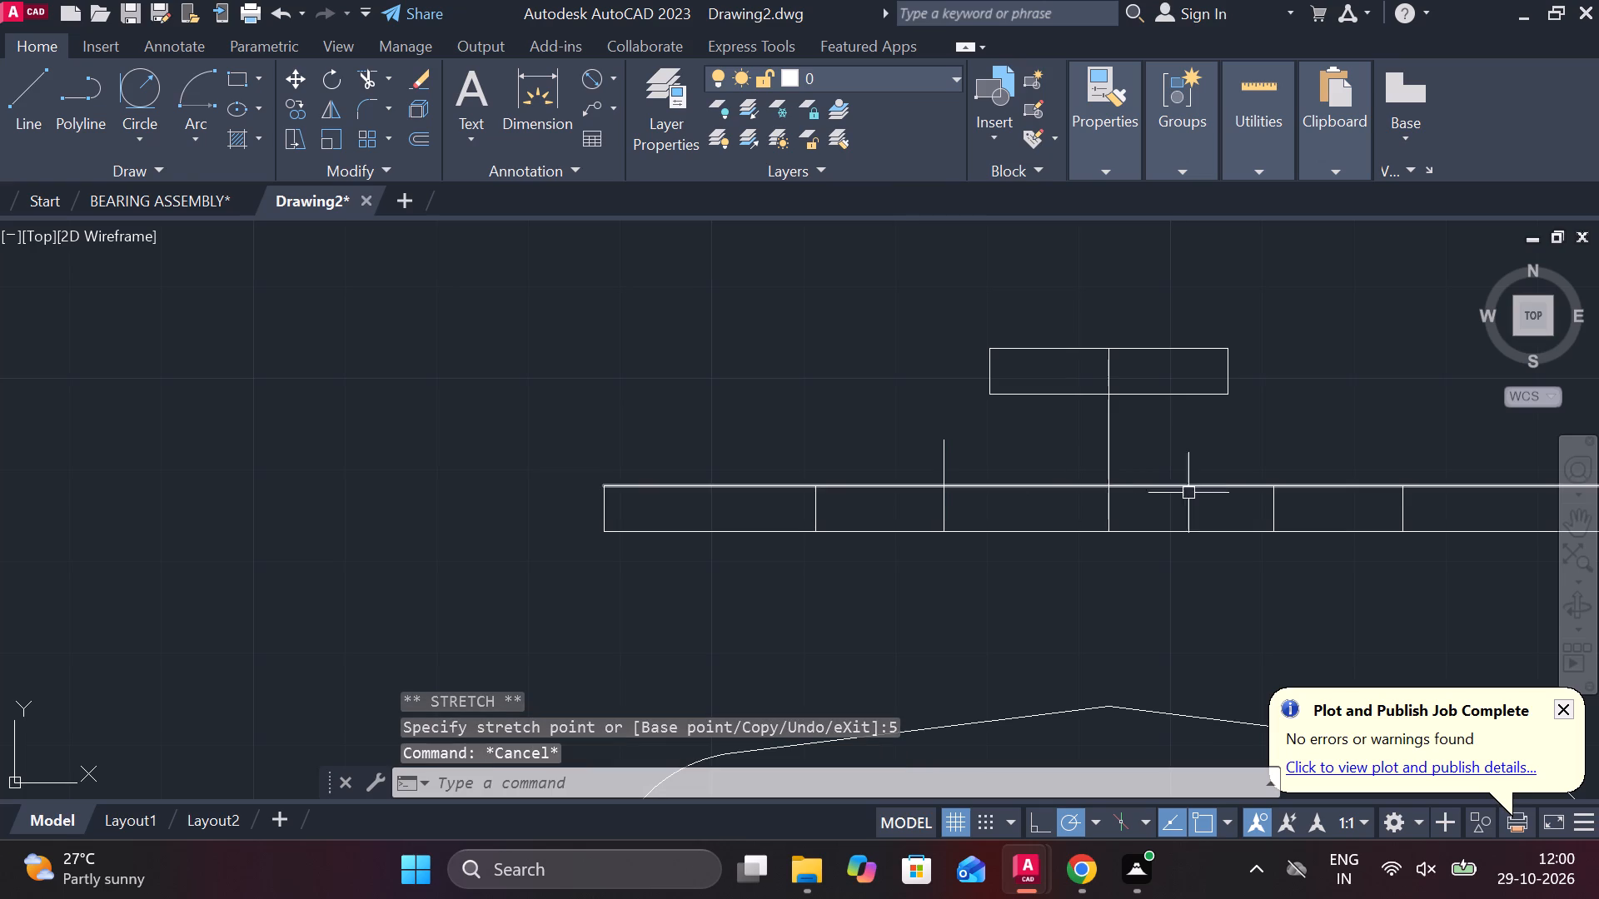
pyautogui.click(1278, 509)
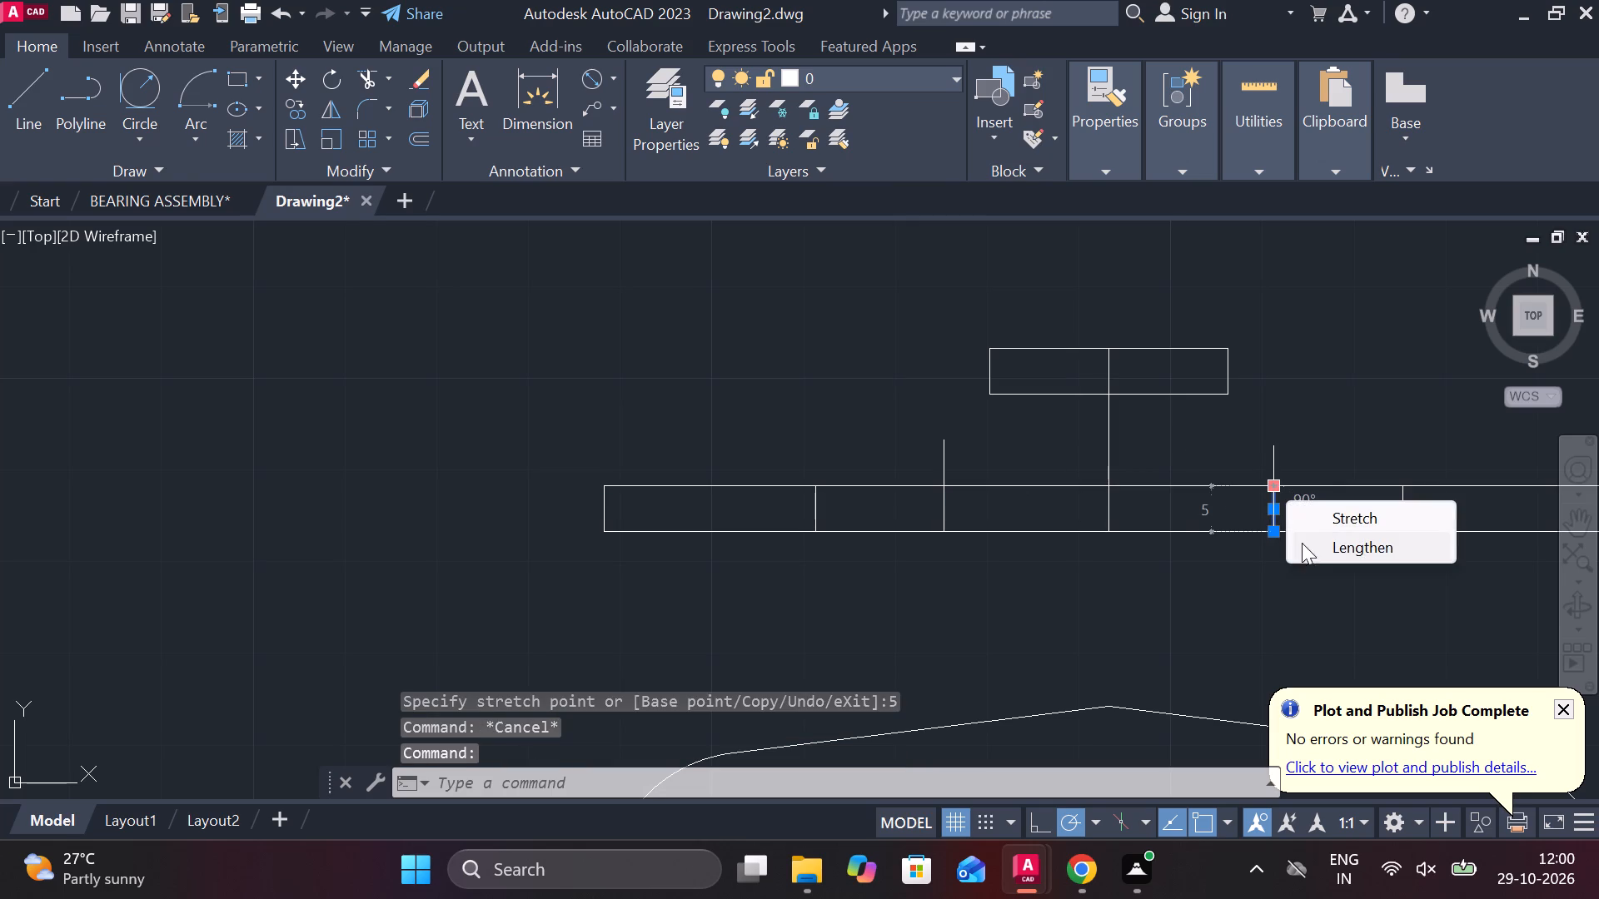
pyautogui.click(1313, 554)
pyautogui.write('5')
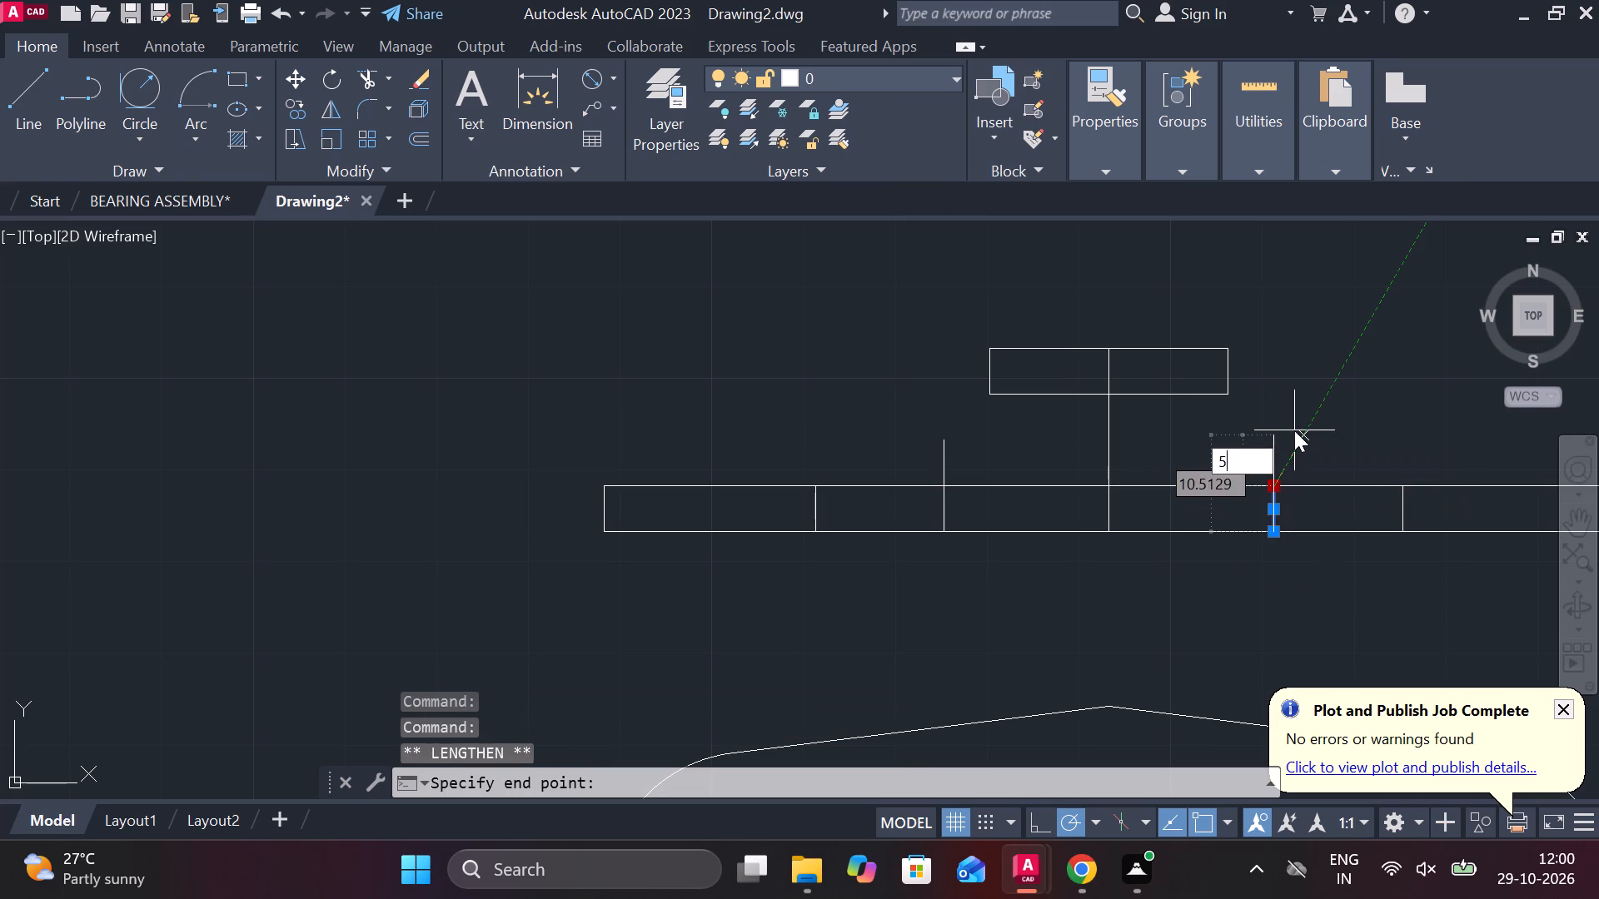
pyautogui.press('space')
pyautogui.press('Escape')
# Draw a 36-unit horizontal line joining the upper ends of the two extended vertical lines.
pyautogui.press('l')
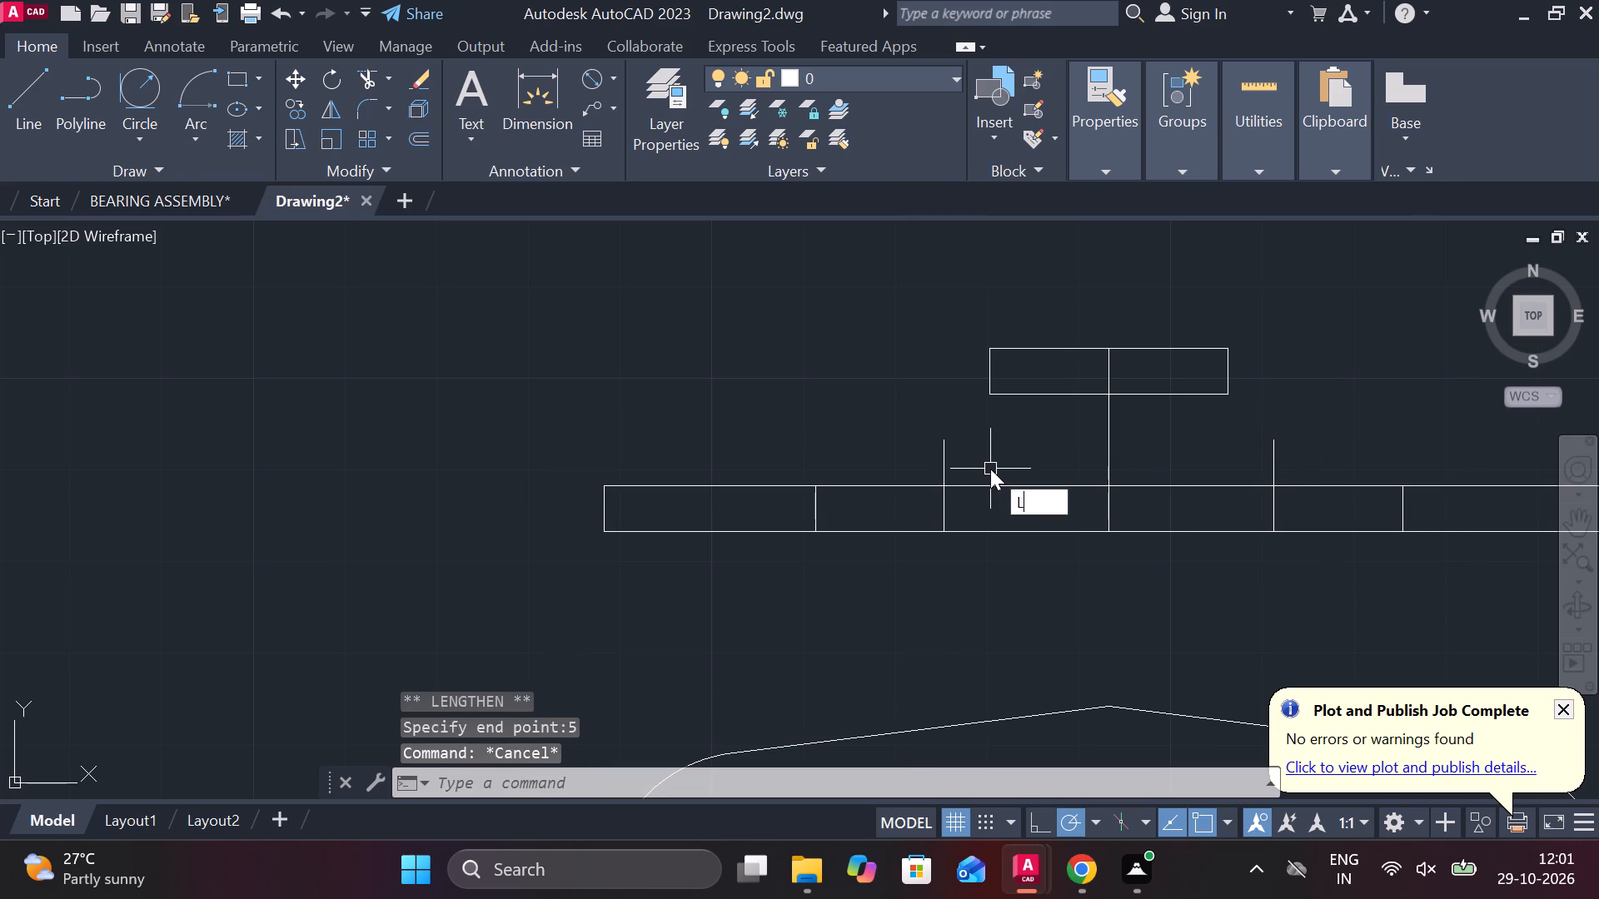
pyautogui.press('Return')
pyautogui.click(950, 439)
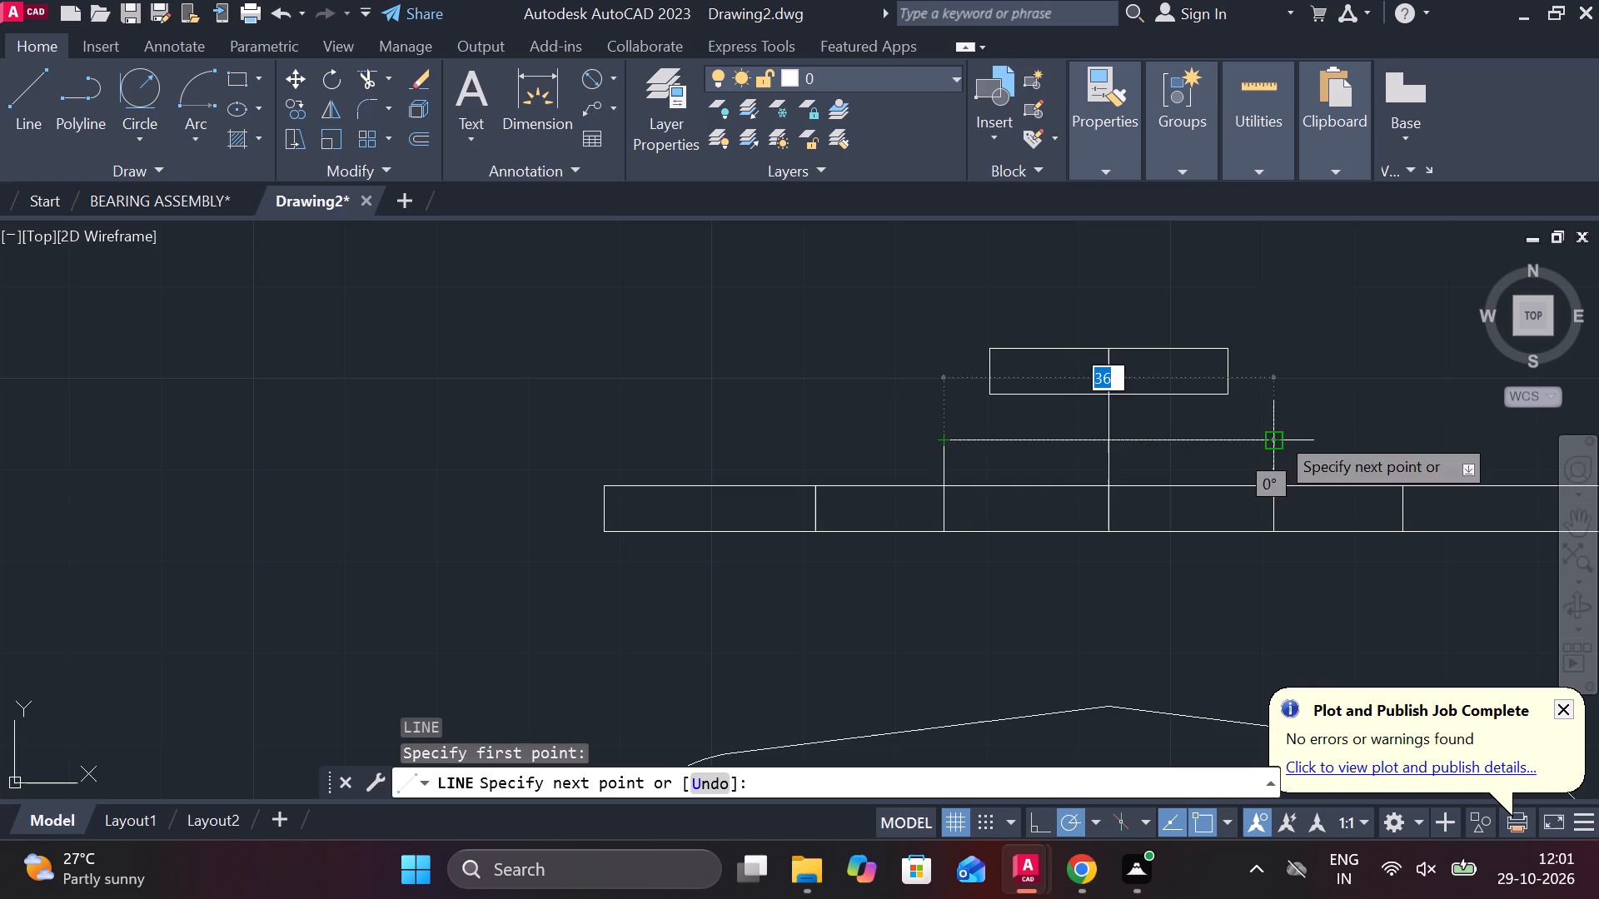
pyautogui.click(1277, 433)
pyautogui.press('Escape')
# Trim the two inner vertical lines inside the plate and the plate's top edge between them to open the raised section.
pyautogui.write('TR')
pyautogui.press('space')
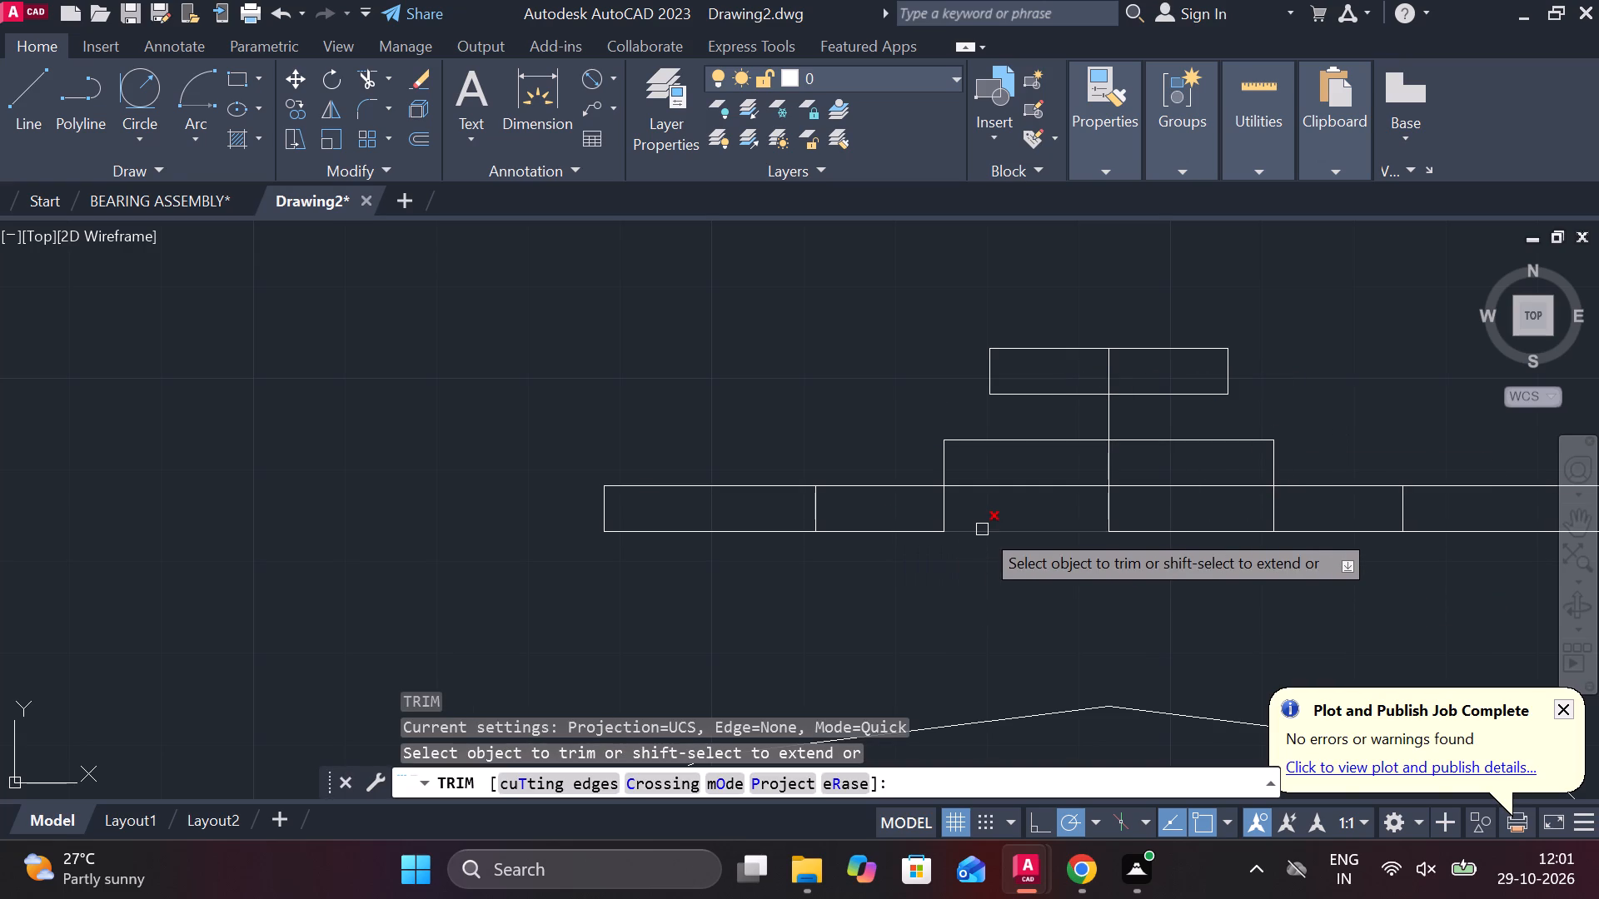
pyautogui.click(944, 504)
pyautogui.click(1004, 482)
pyautogui.click(1158, 489)
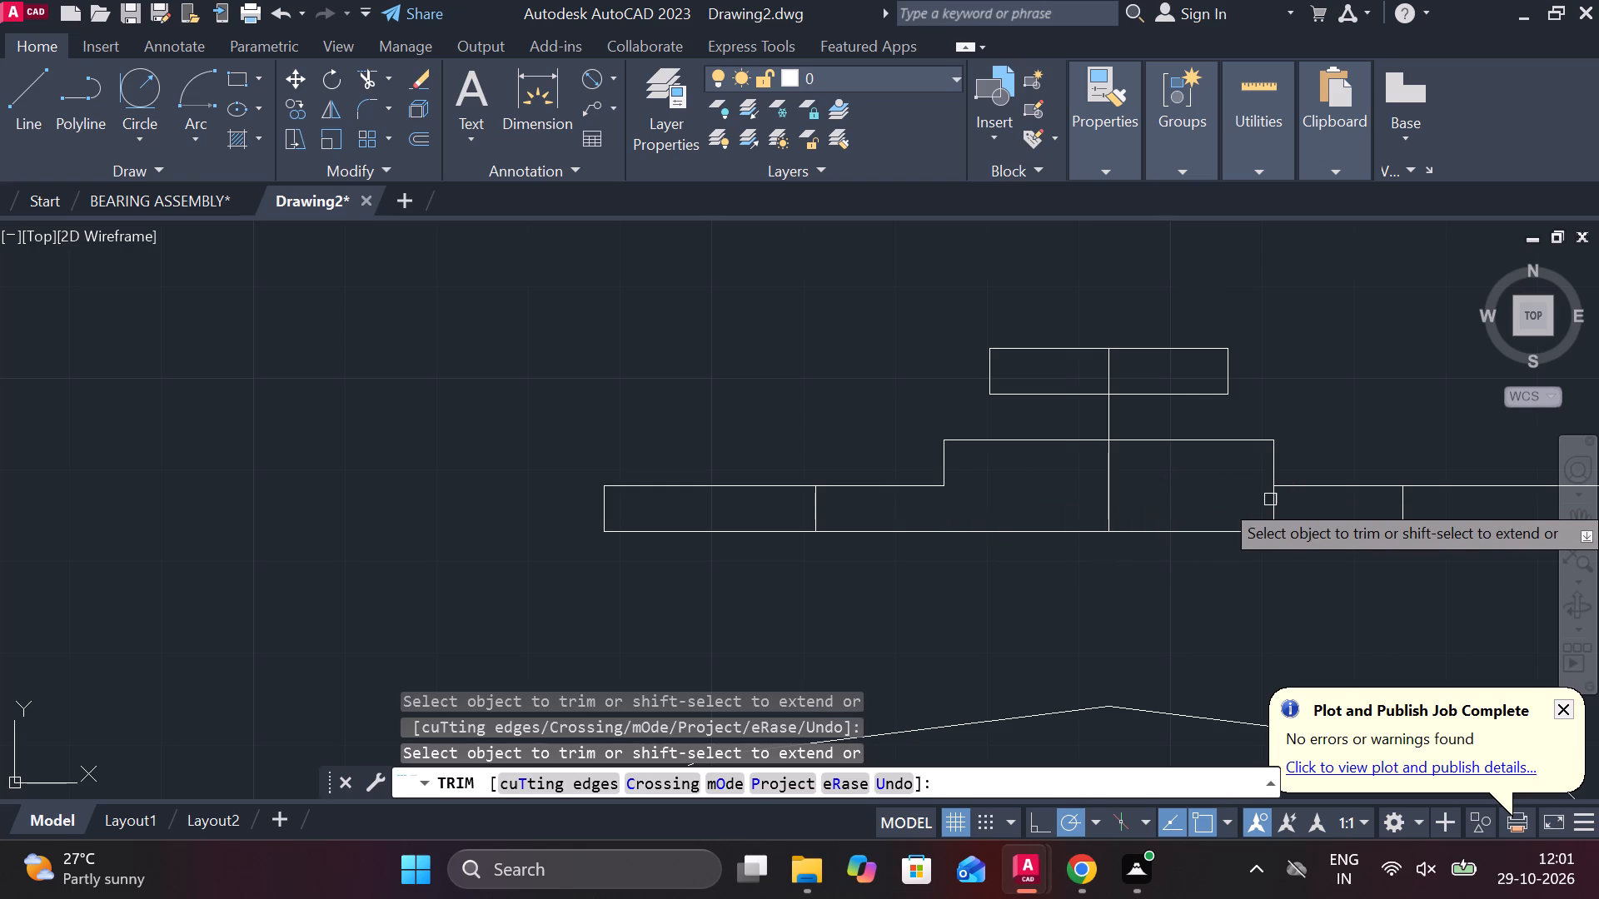
pyautogui.click(1279, 505)
pyautogui.moveTo(1198, 569); pyautogui.dragTo(1188, 572, button='middle')
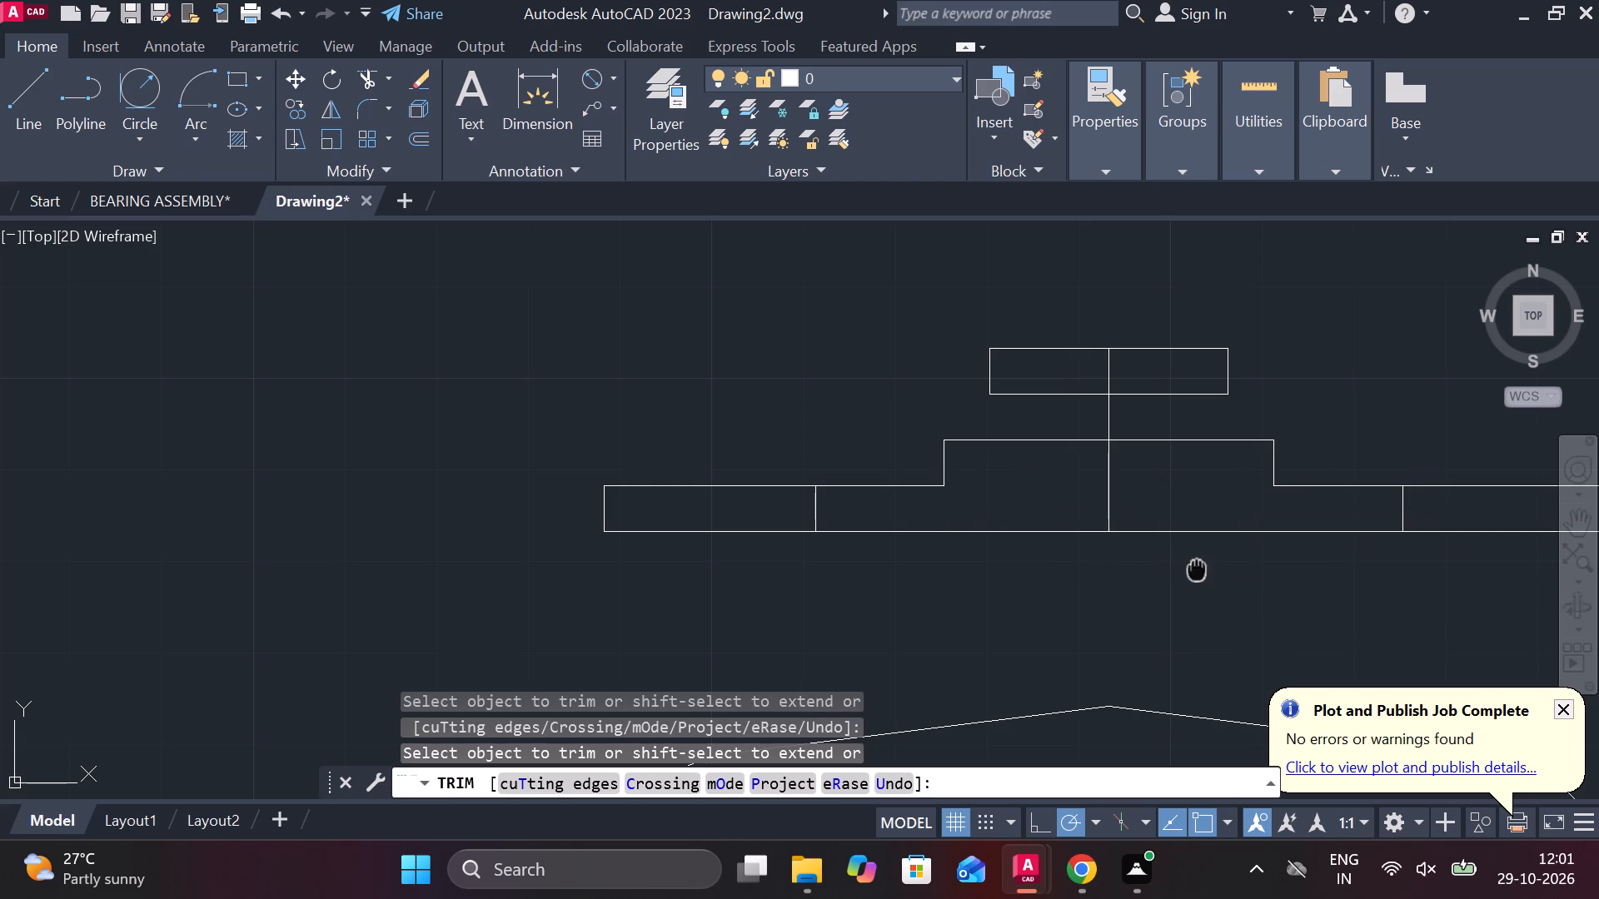
pyautogui.moveTo(1188, 572); pyautogui.dragTo(945, 565, button='middle')
pyautogui.moveTo(972, 593); pyautogui.dragTo(1093, 657, button='middle')
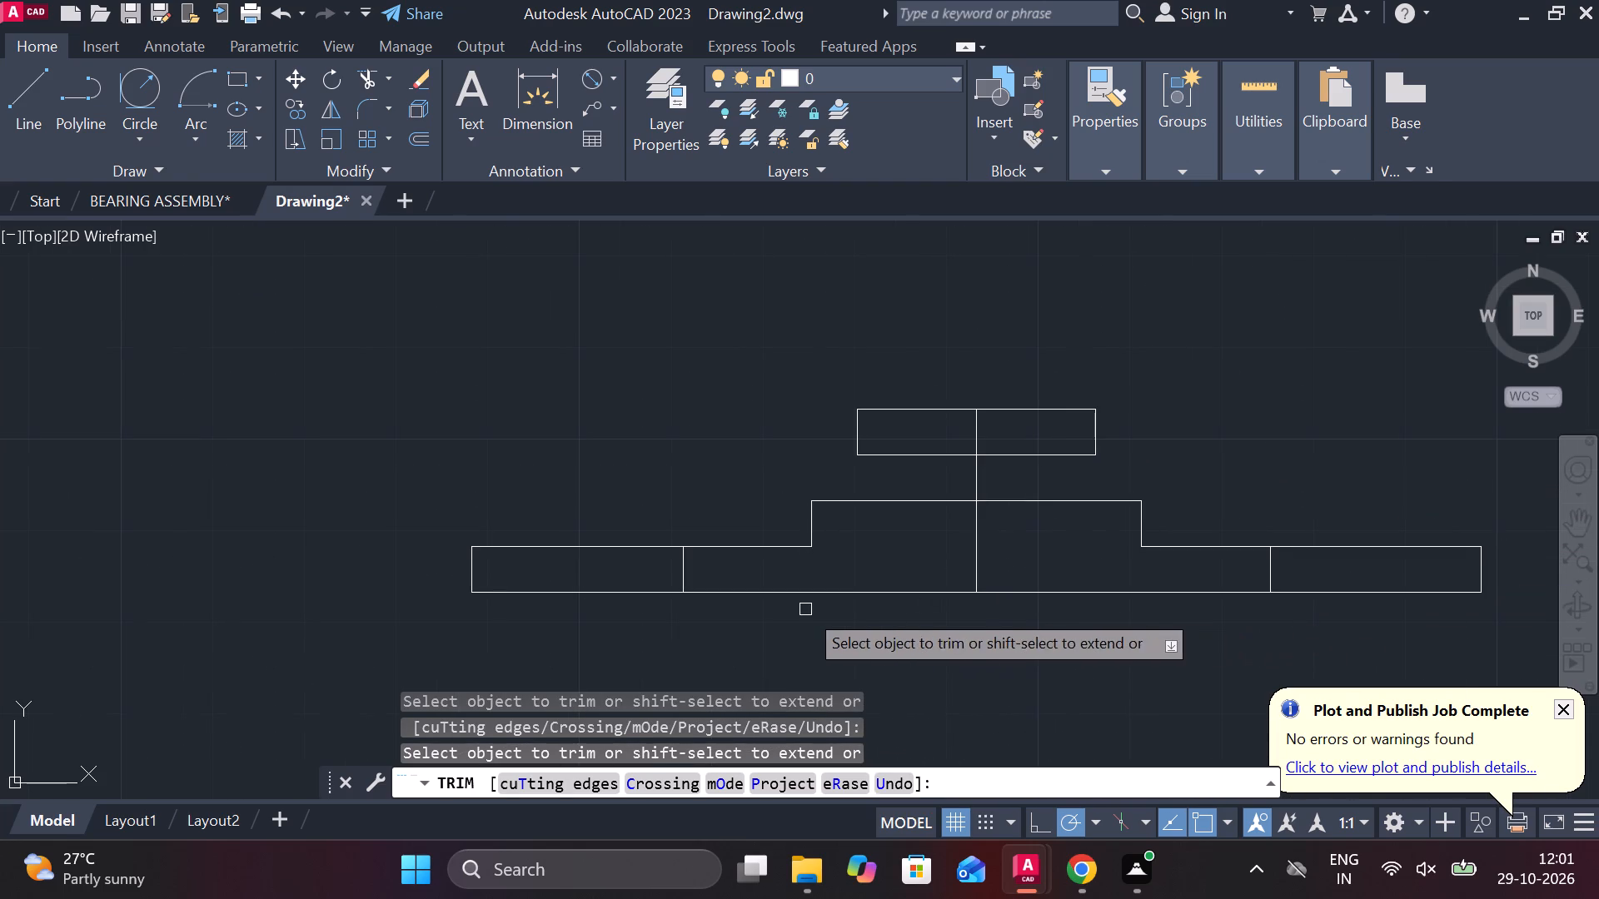
pyautogui.moveTo(806, 611); pyautogui.dragTo(829, 608, button='middle')
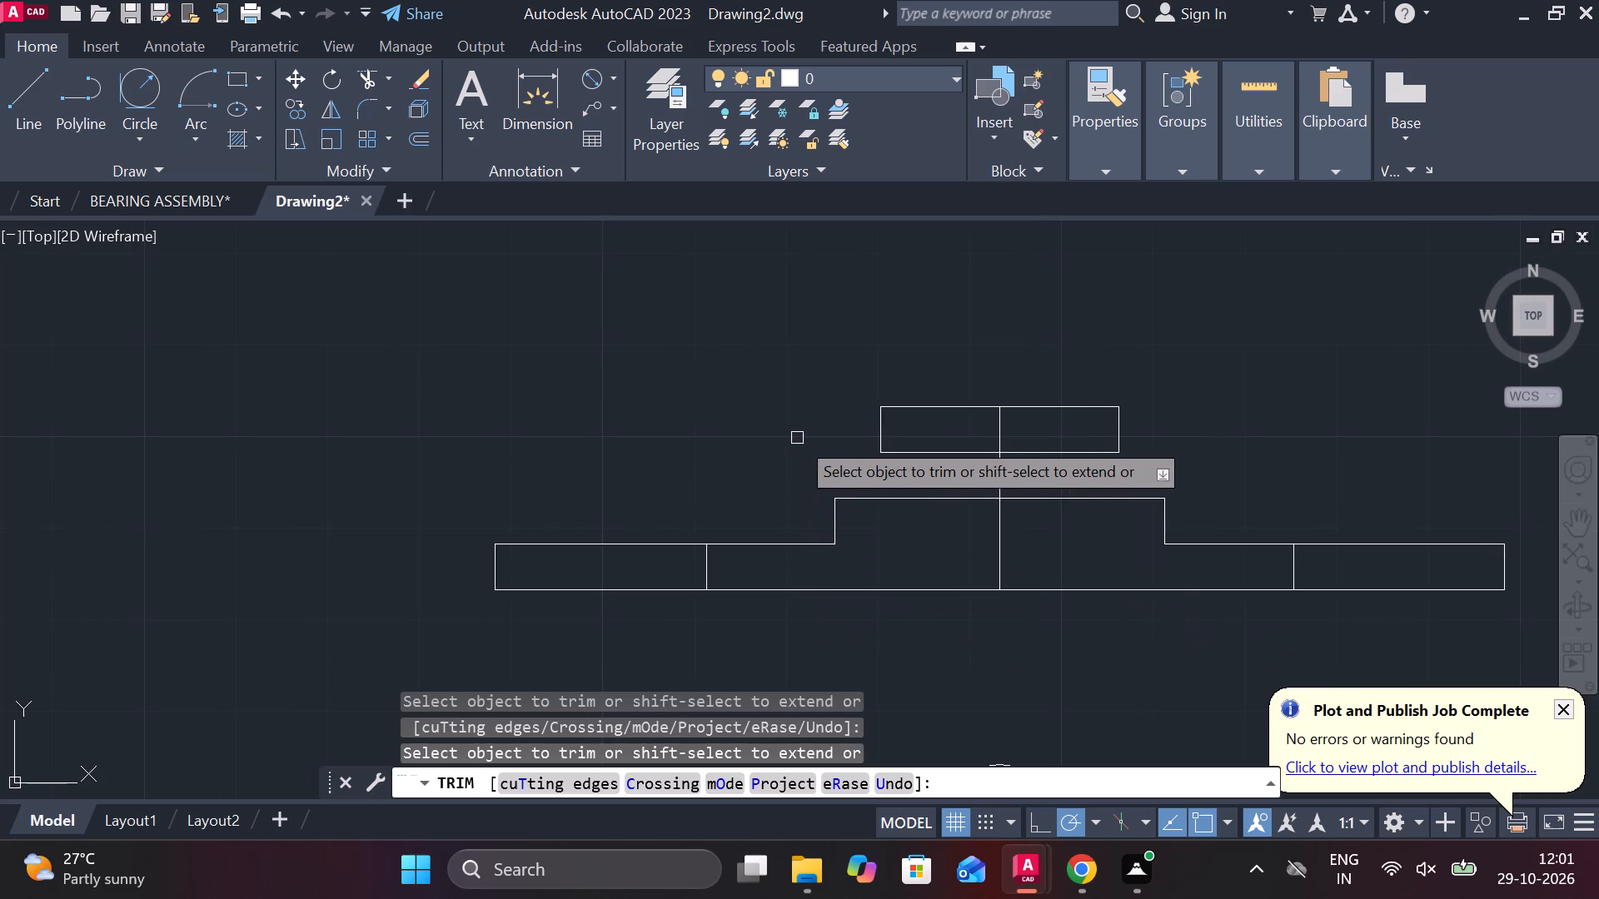
pyautogui.press('Escape')
# Measure the vertical gap between the upper rectangle and the raised section's top edge.
pyautogui.click(613, 89)
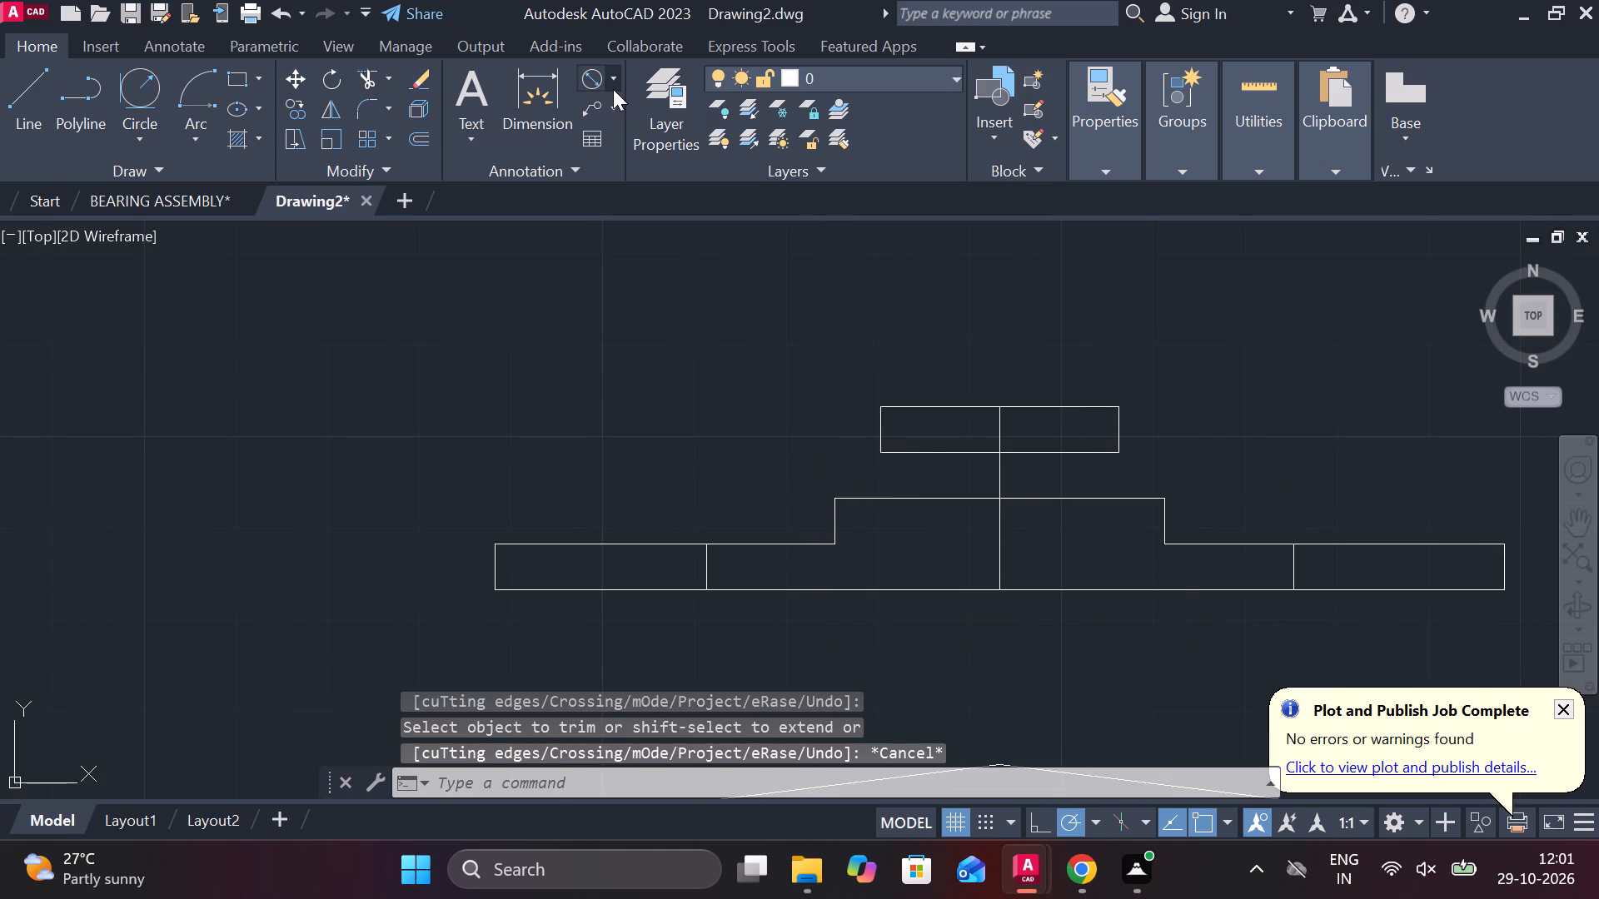
pyautogui.click(624, 118)
pyautogui.doubleClick(918, 463)
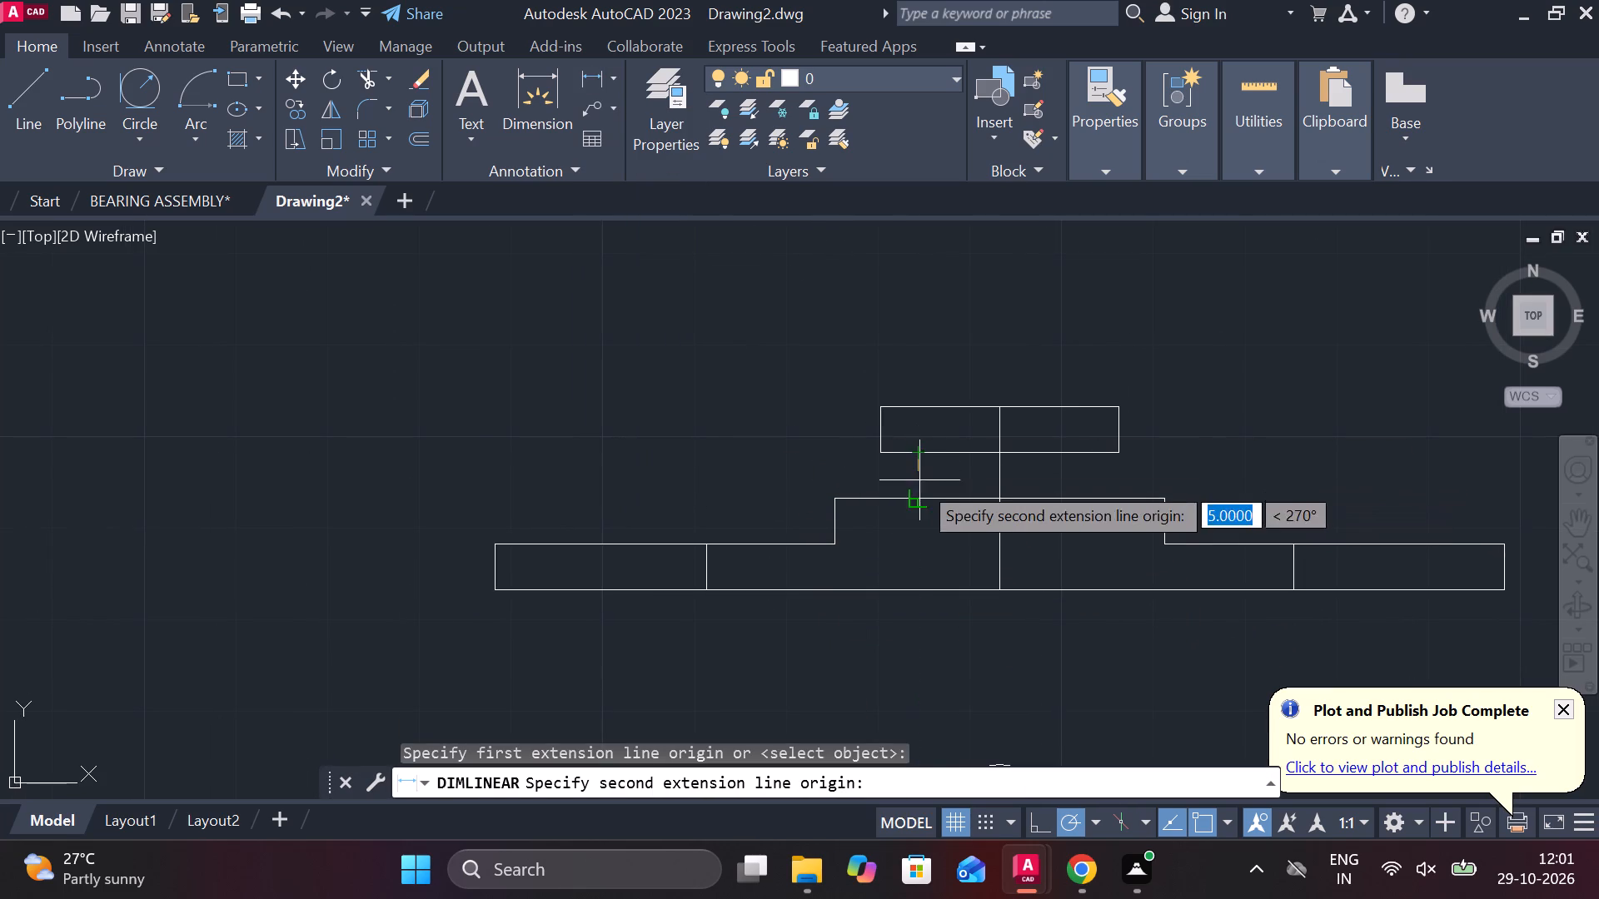
pyautogui.press('Escape')
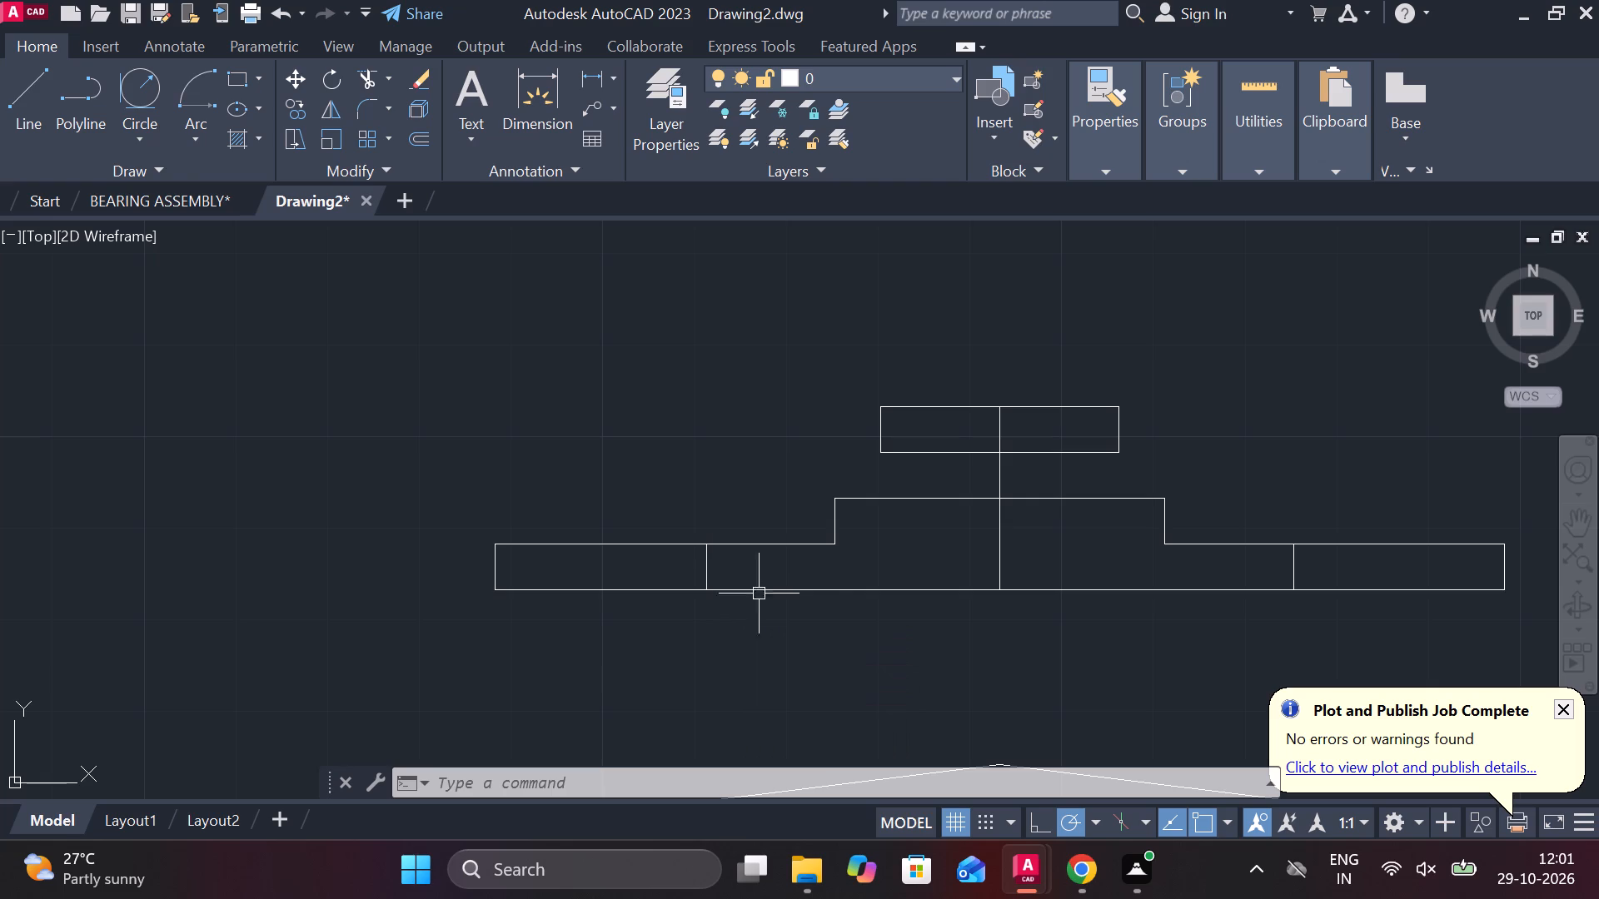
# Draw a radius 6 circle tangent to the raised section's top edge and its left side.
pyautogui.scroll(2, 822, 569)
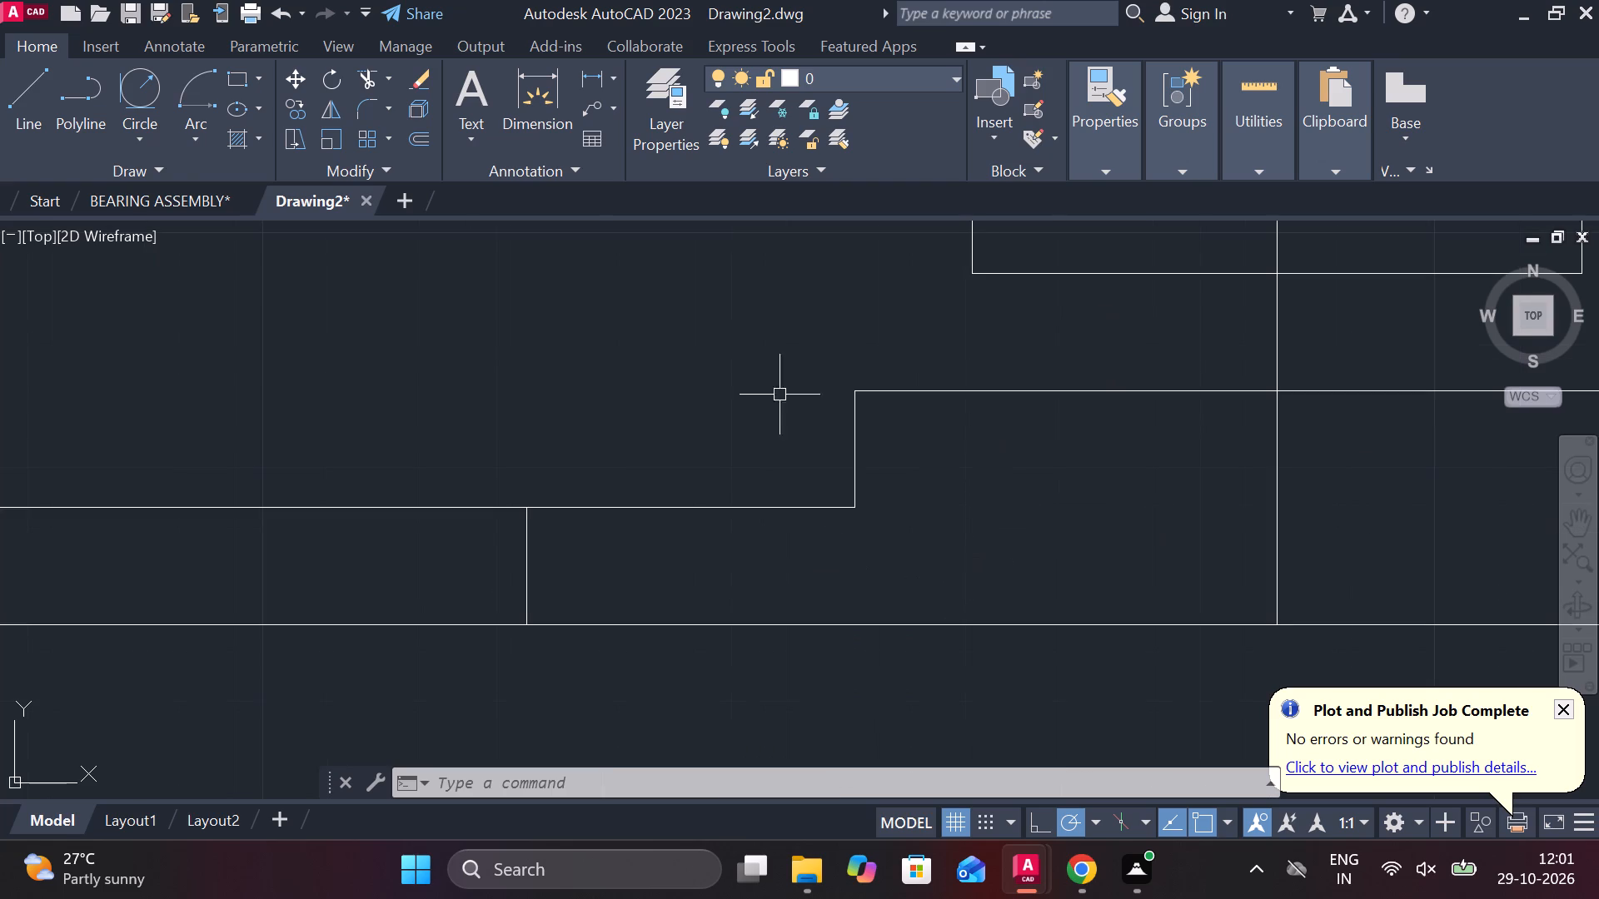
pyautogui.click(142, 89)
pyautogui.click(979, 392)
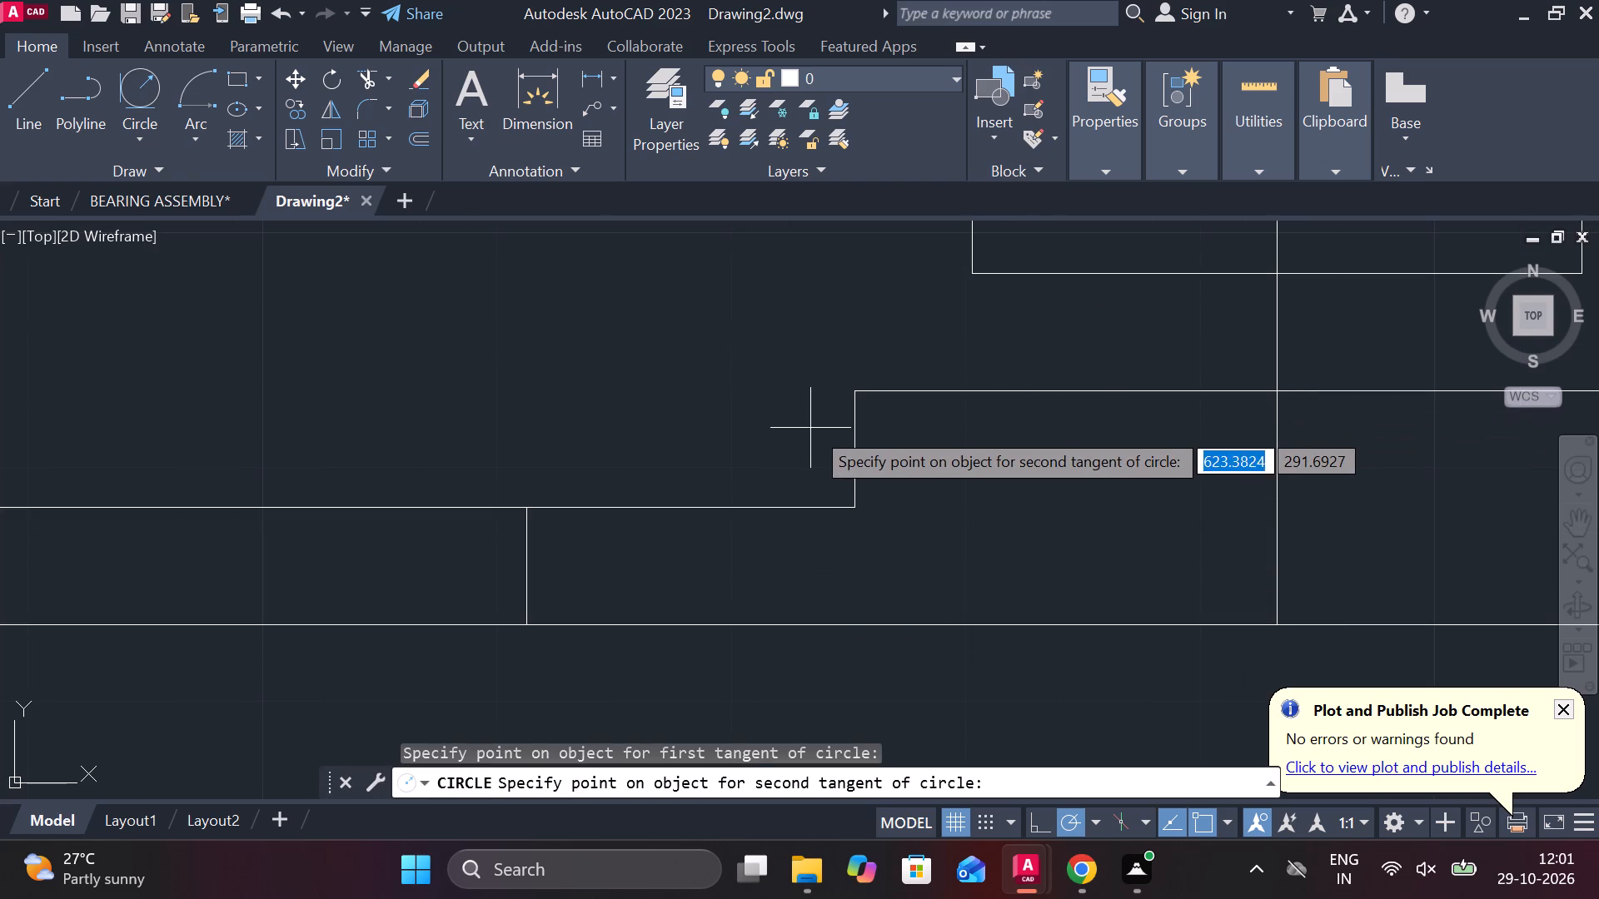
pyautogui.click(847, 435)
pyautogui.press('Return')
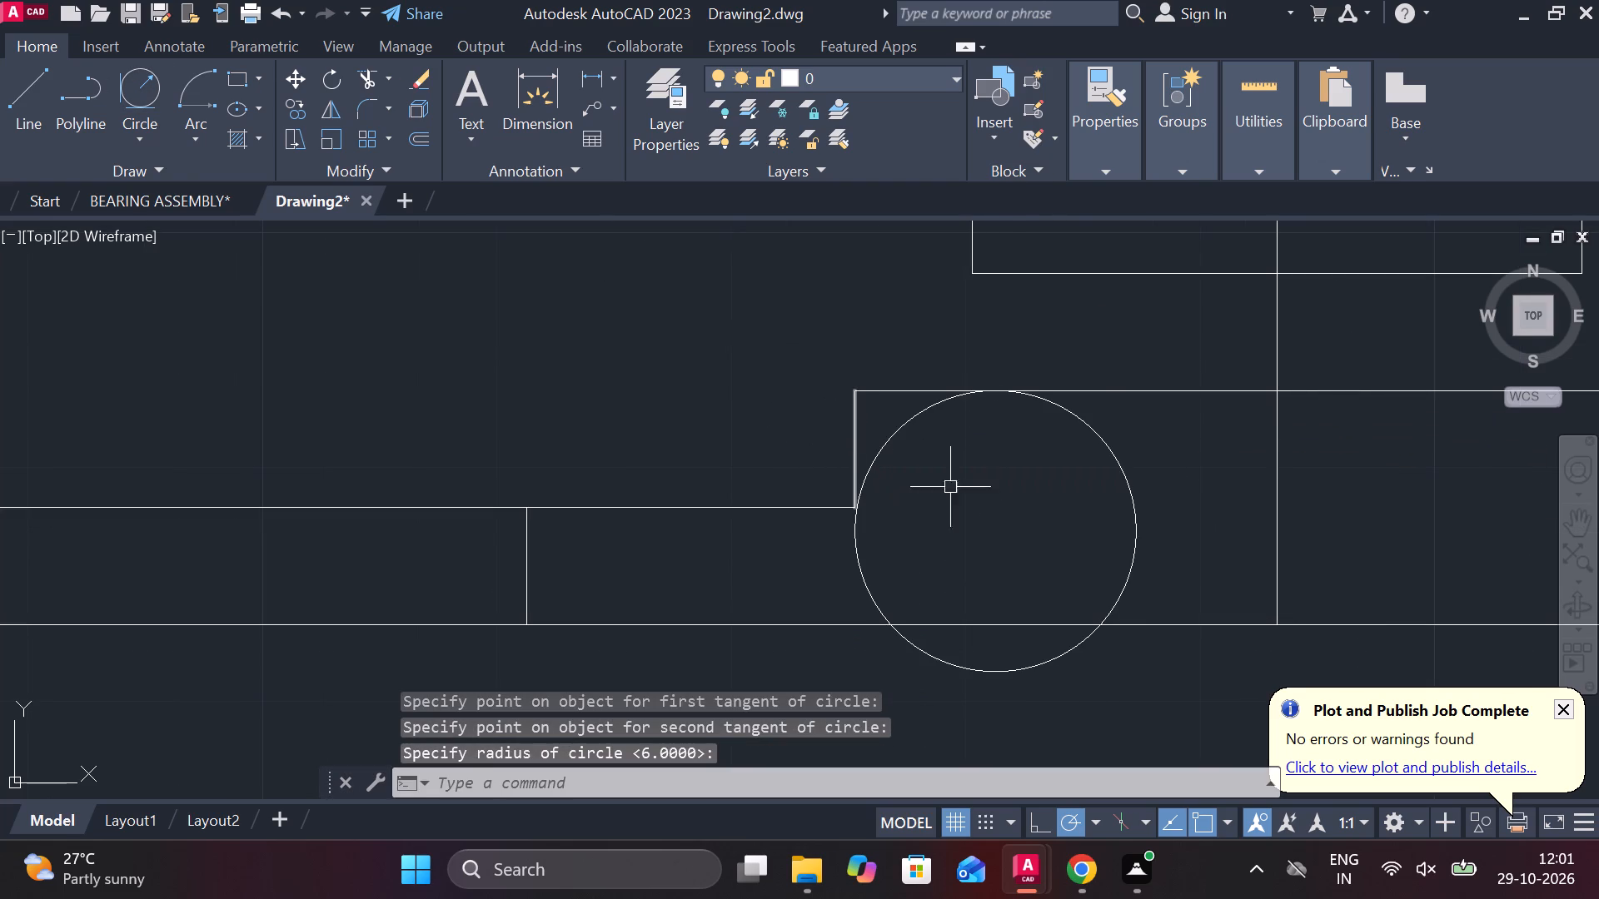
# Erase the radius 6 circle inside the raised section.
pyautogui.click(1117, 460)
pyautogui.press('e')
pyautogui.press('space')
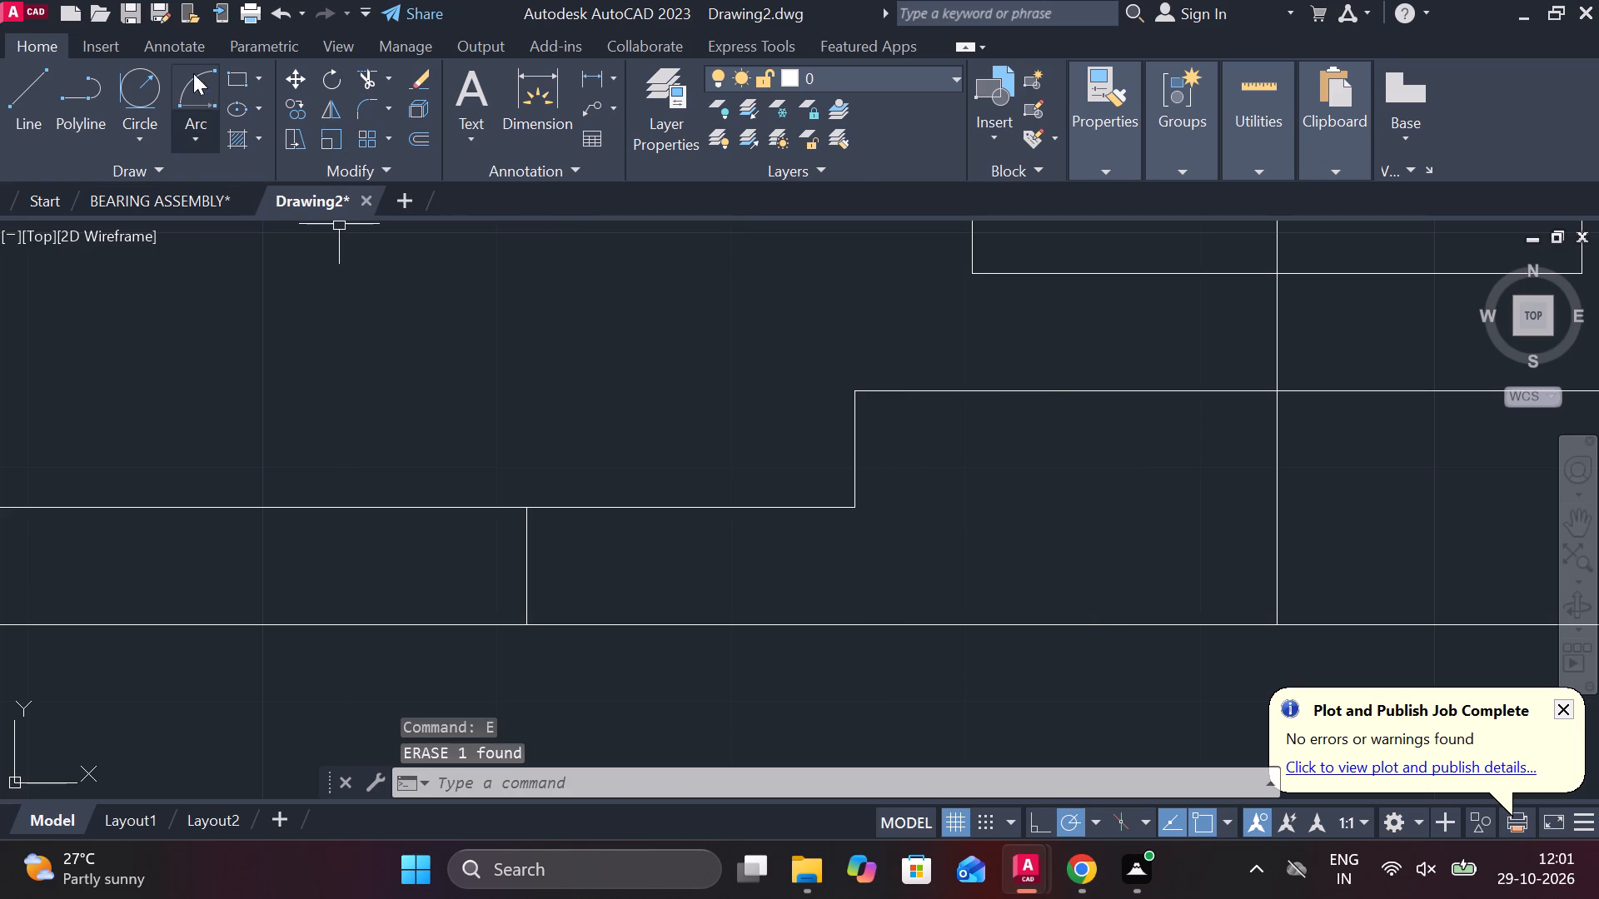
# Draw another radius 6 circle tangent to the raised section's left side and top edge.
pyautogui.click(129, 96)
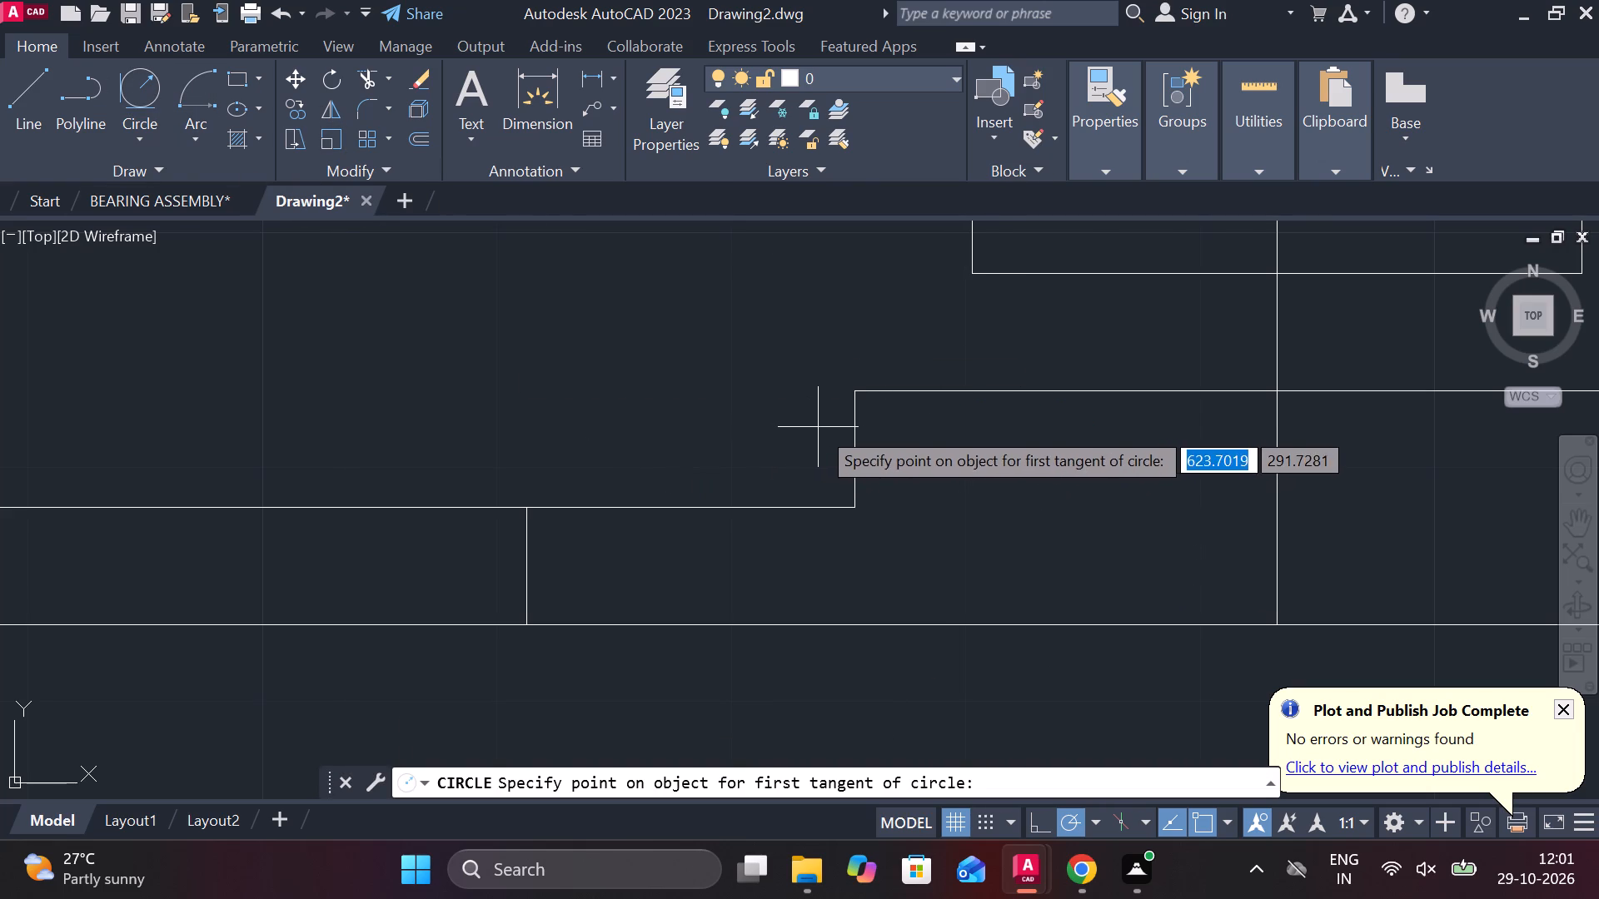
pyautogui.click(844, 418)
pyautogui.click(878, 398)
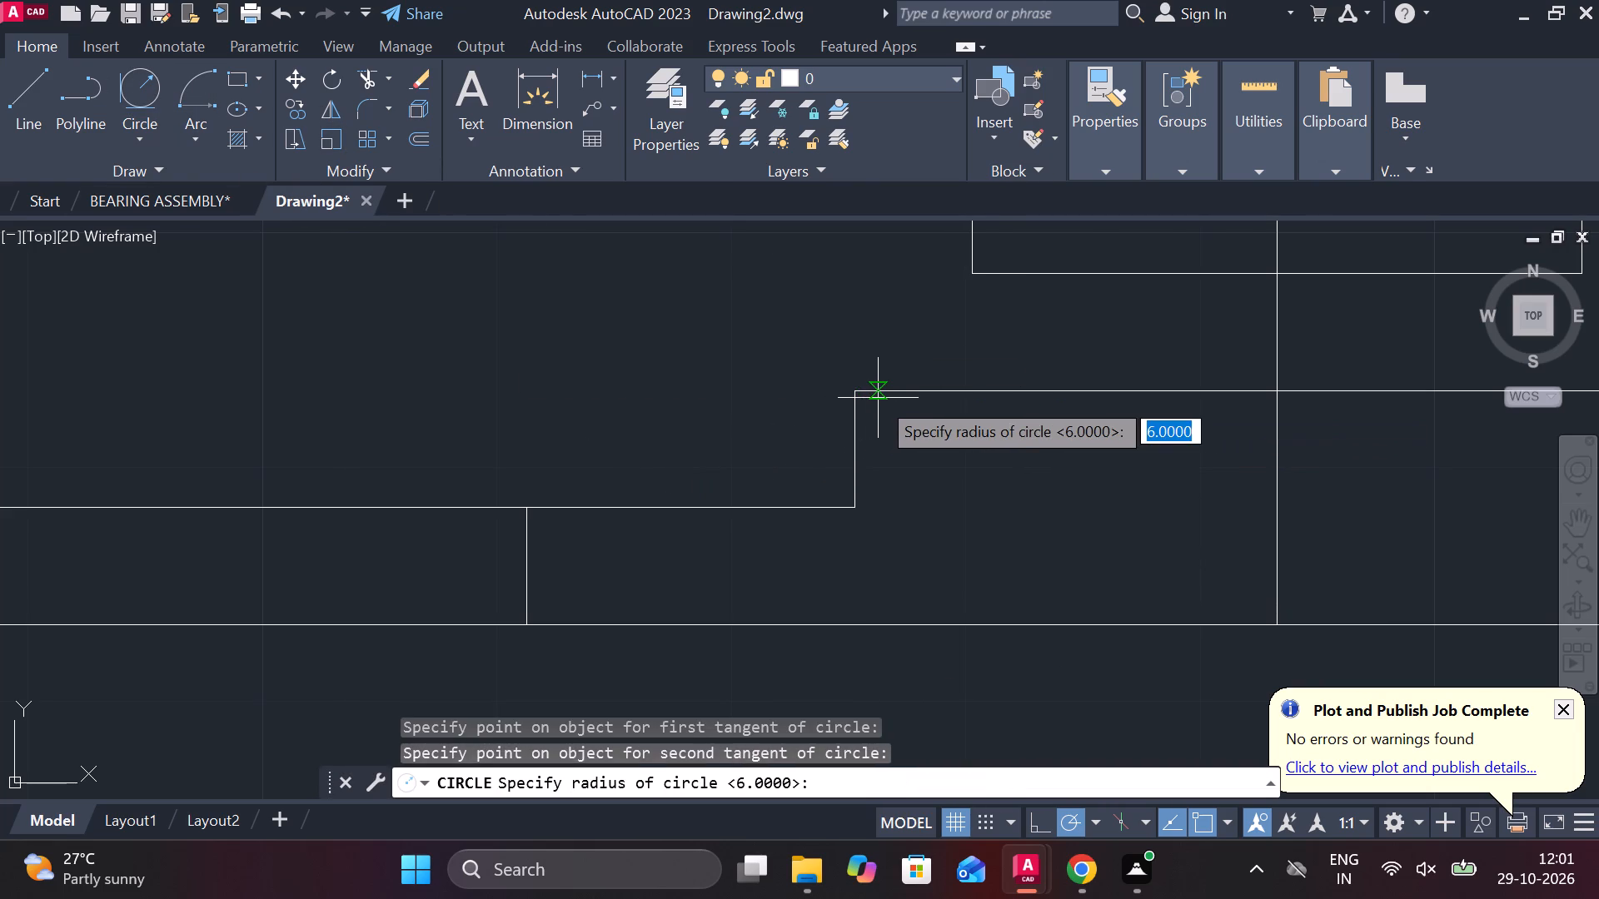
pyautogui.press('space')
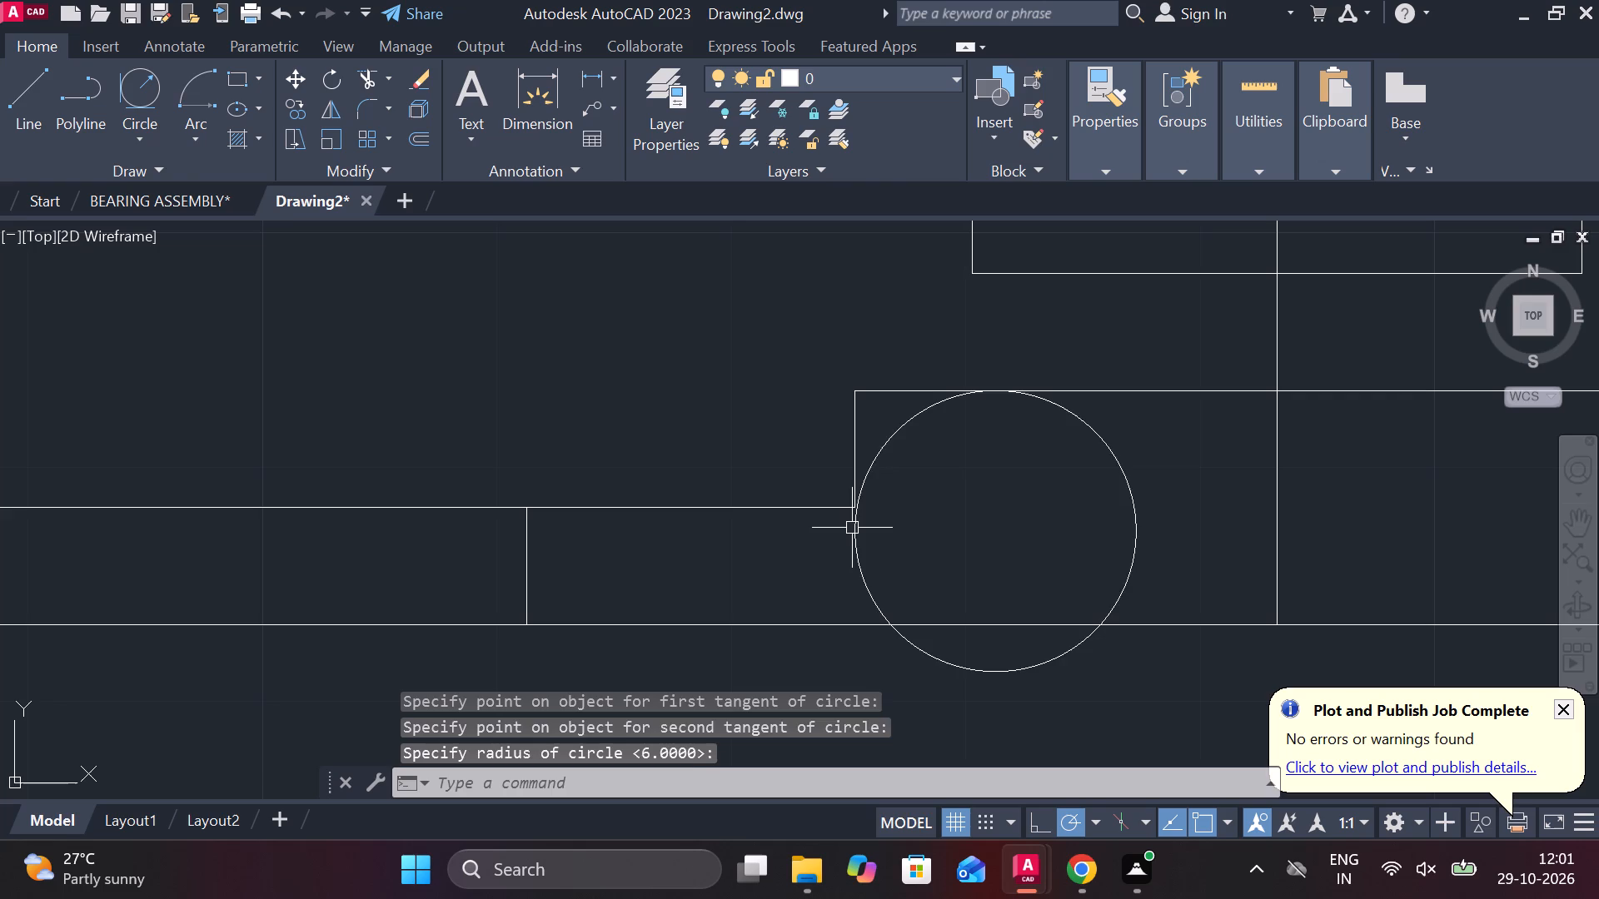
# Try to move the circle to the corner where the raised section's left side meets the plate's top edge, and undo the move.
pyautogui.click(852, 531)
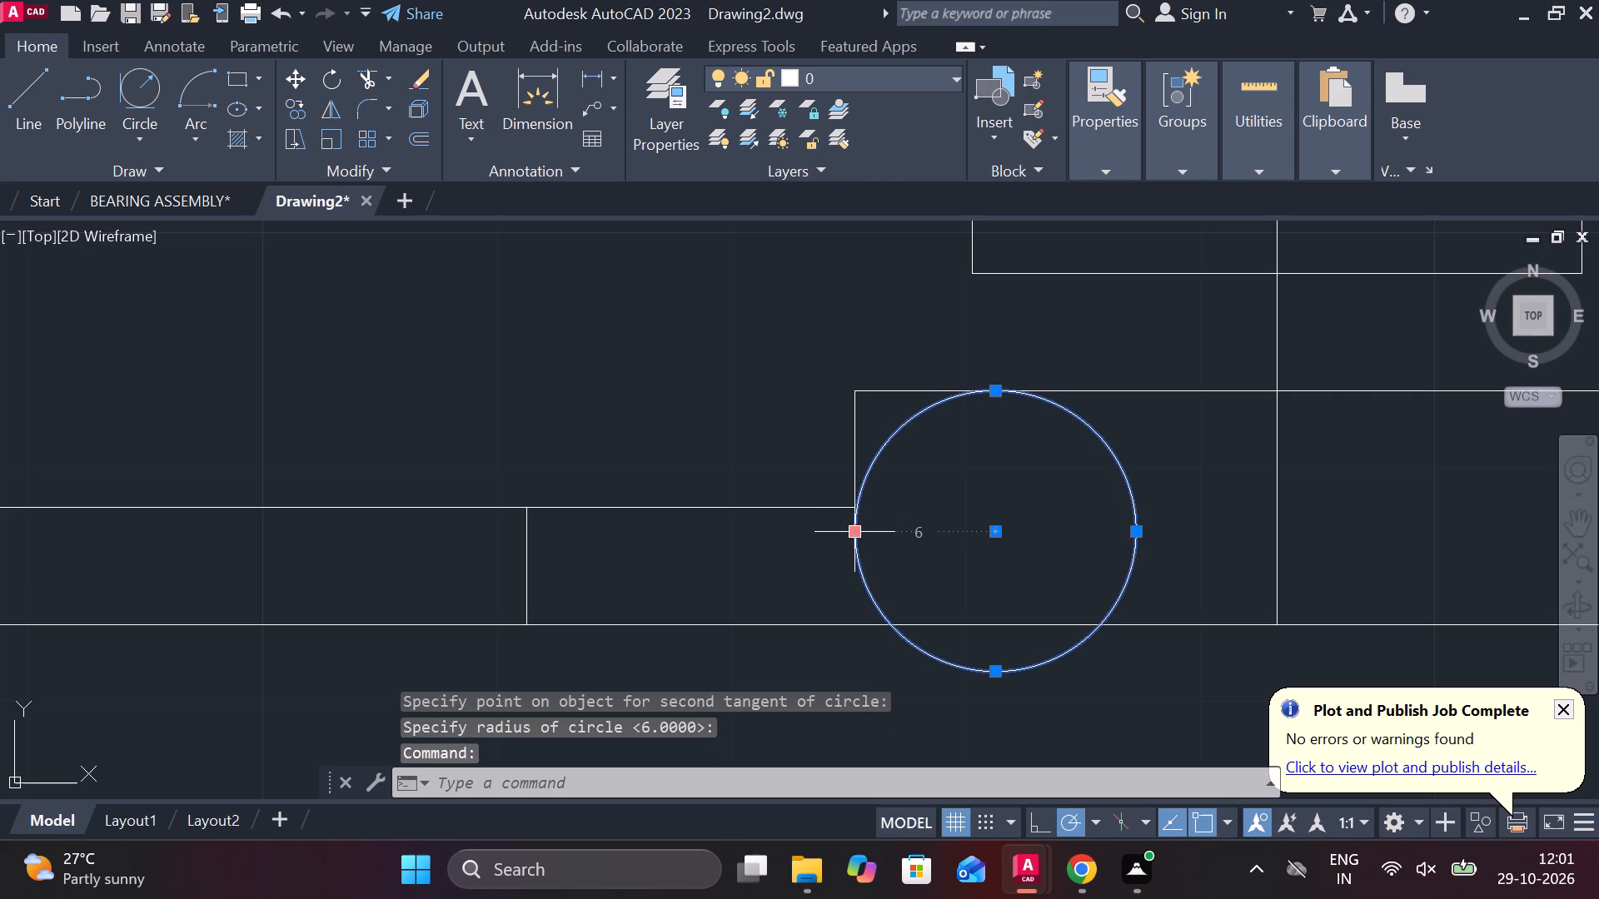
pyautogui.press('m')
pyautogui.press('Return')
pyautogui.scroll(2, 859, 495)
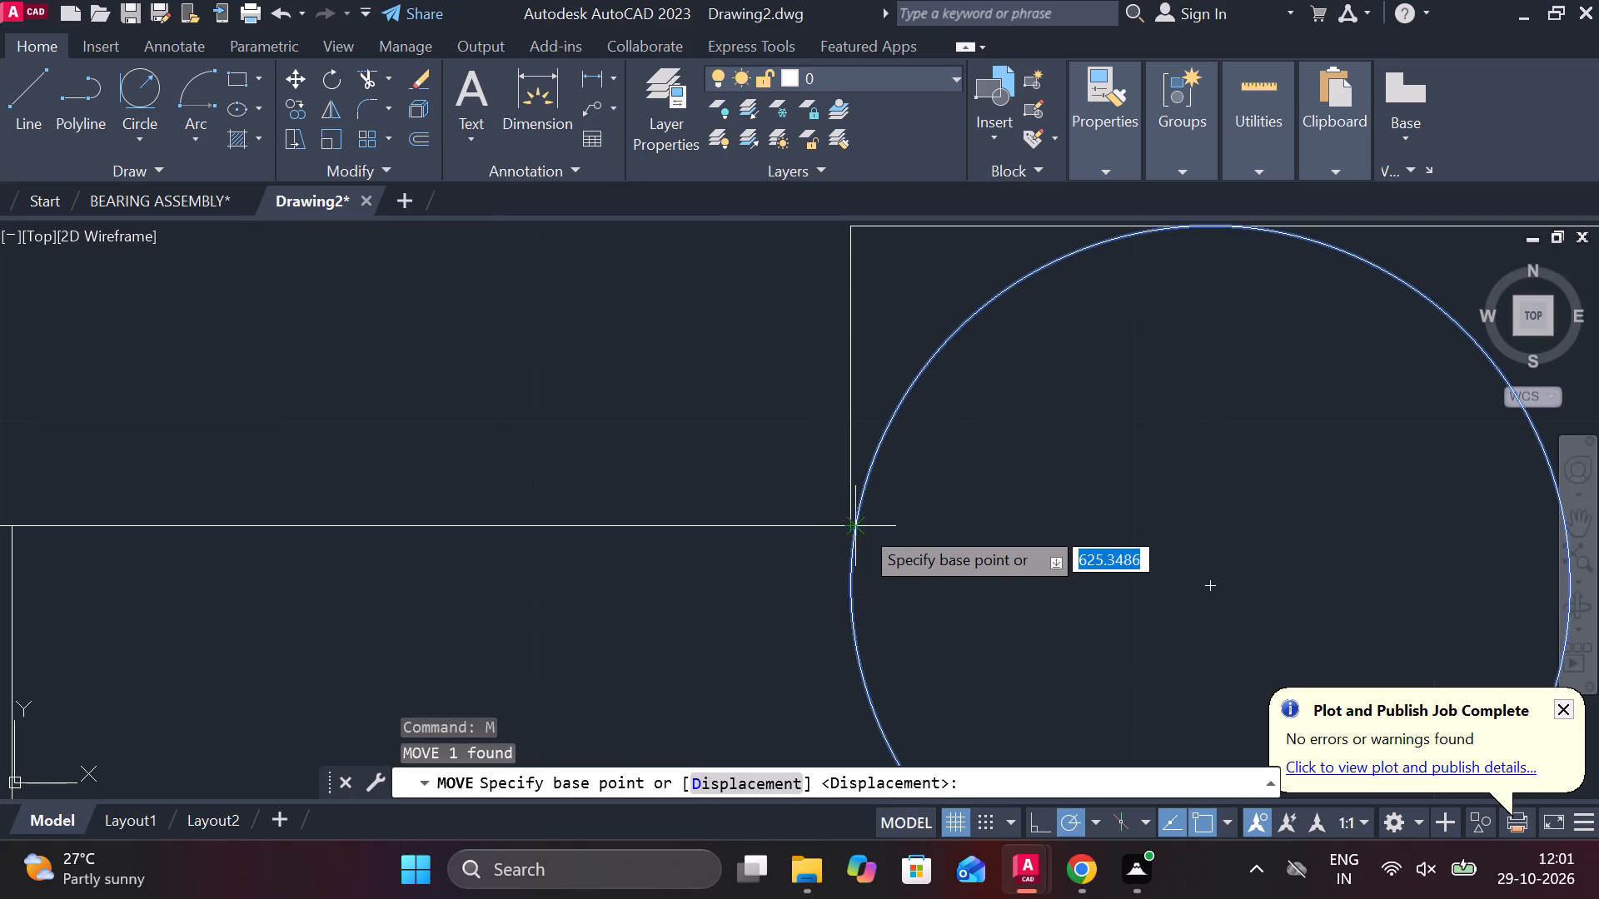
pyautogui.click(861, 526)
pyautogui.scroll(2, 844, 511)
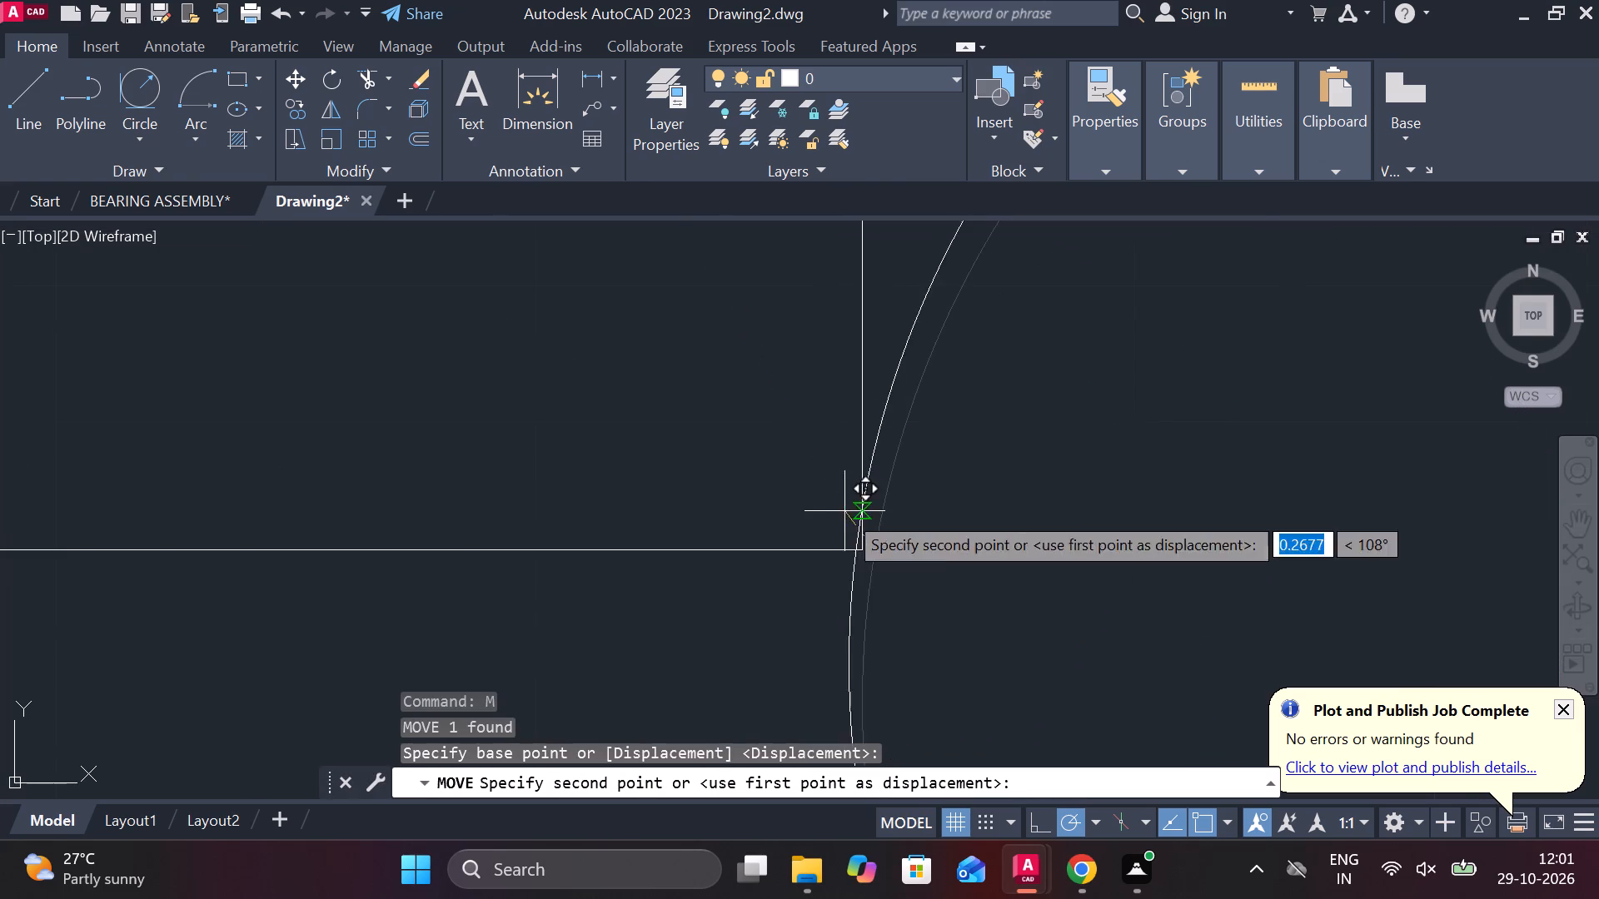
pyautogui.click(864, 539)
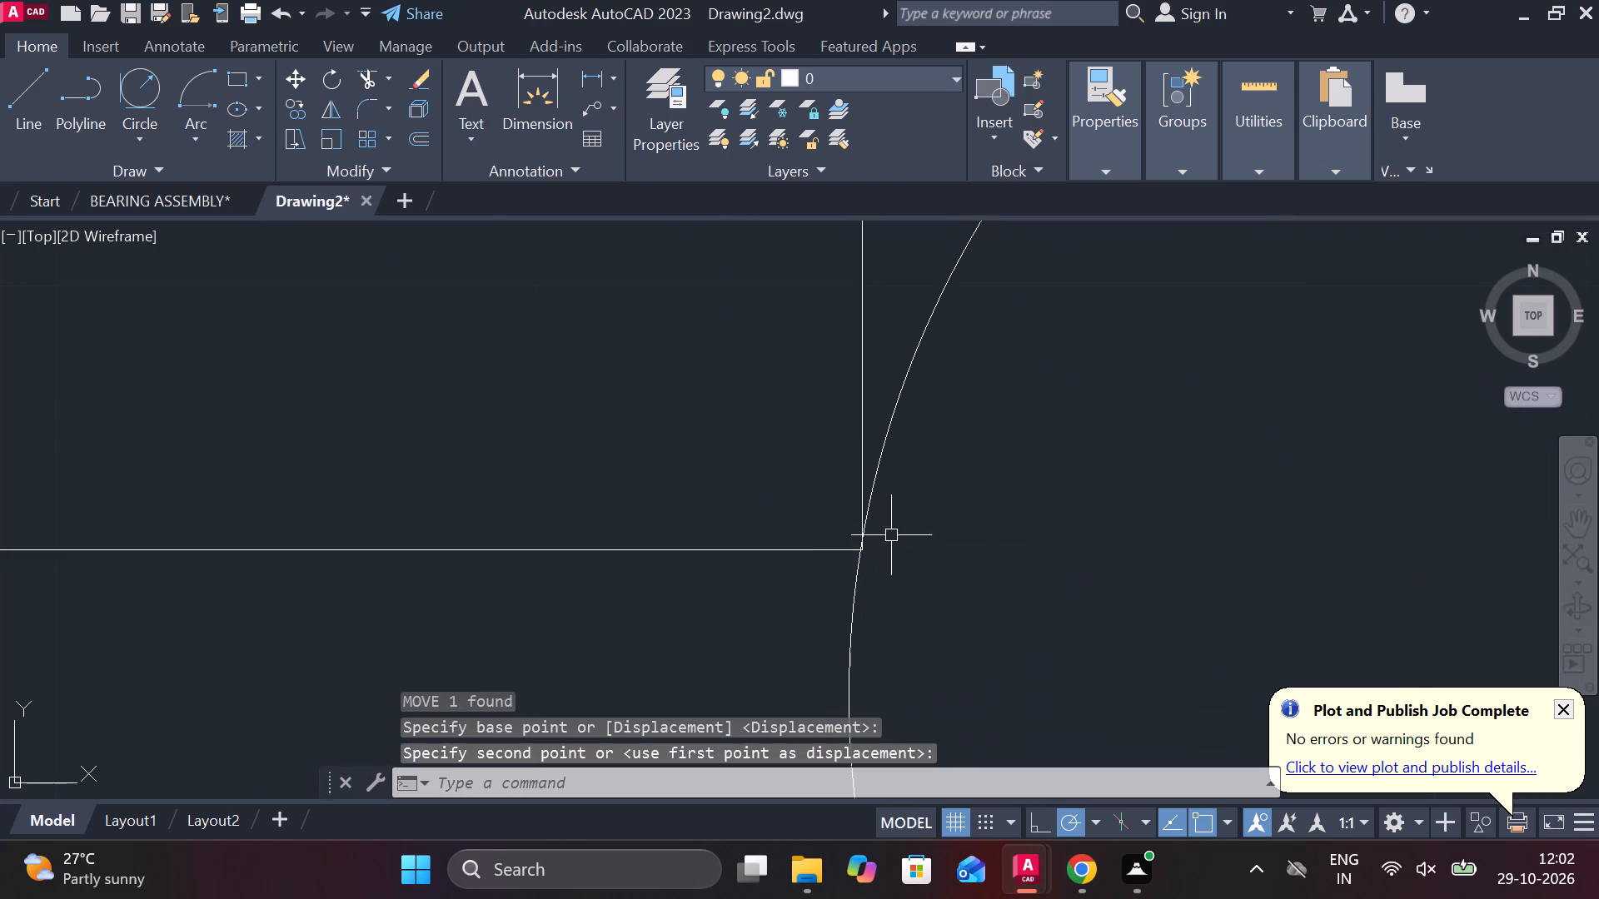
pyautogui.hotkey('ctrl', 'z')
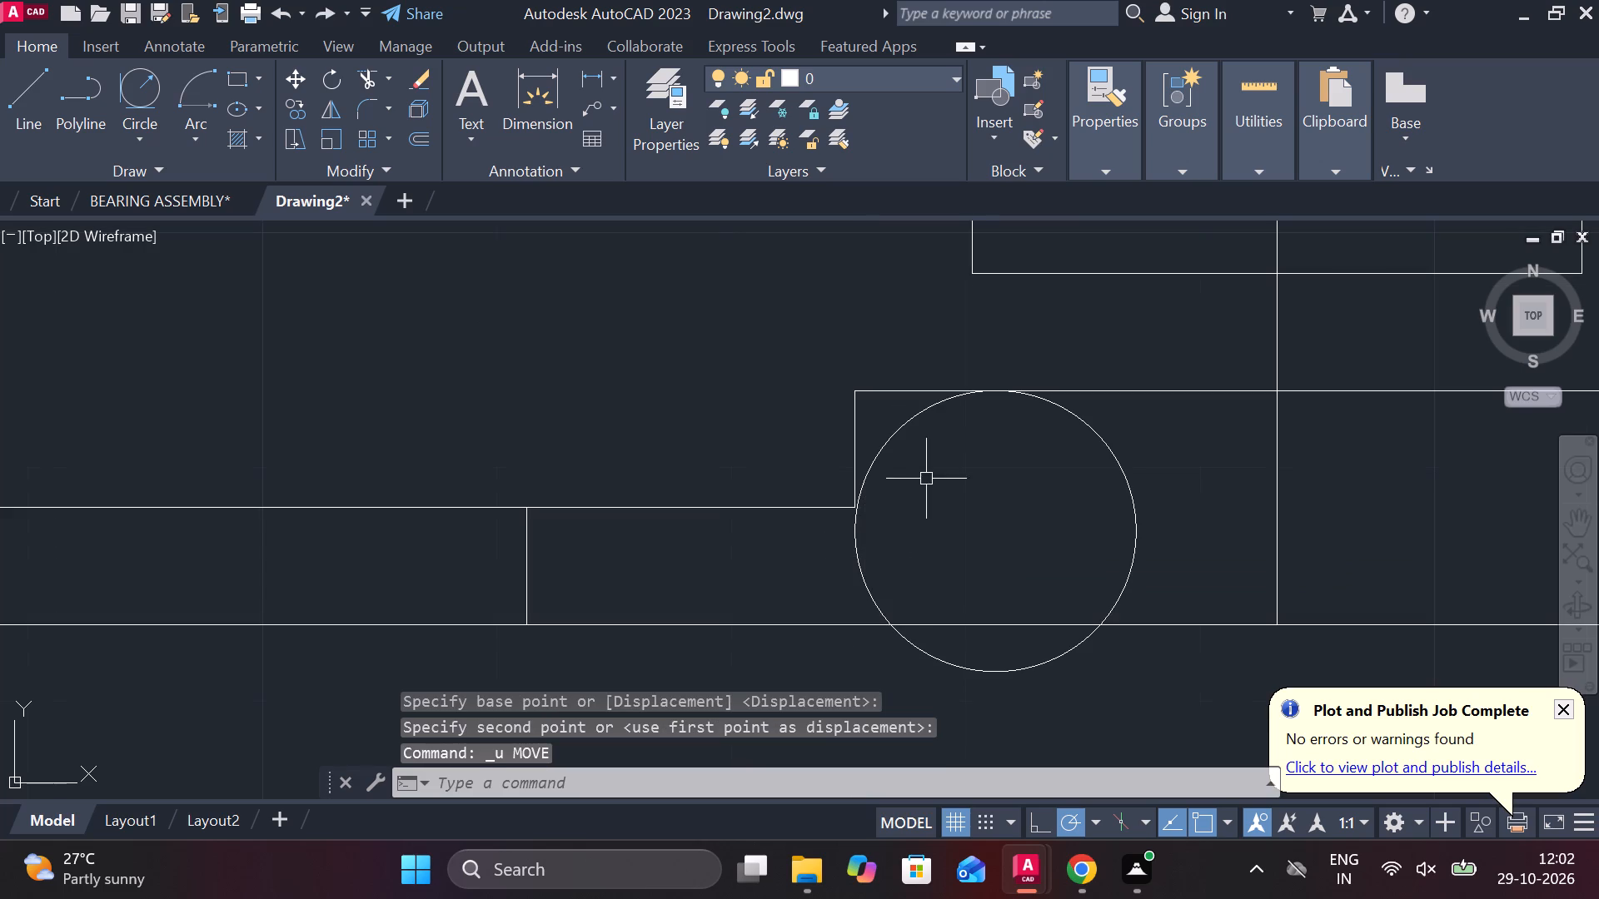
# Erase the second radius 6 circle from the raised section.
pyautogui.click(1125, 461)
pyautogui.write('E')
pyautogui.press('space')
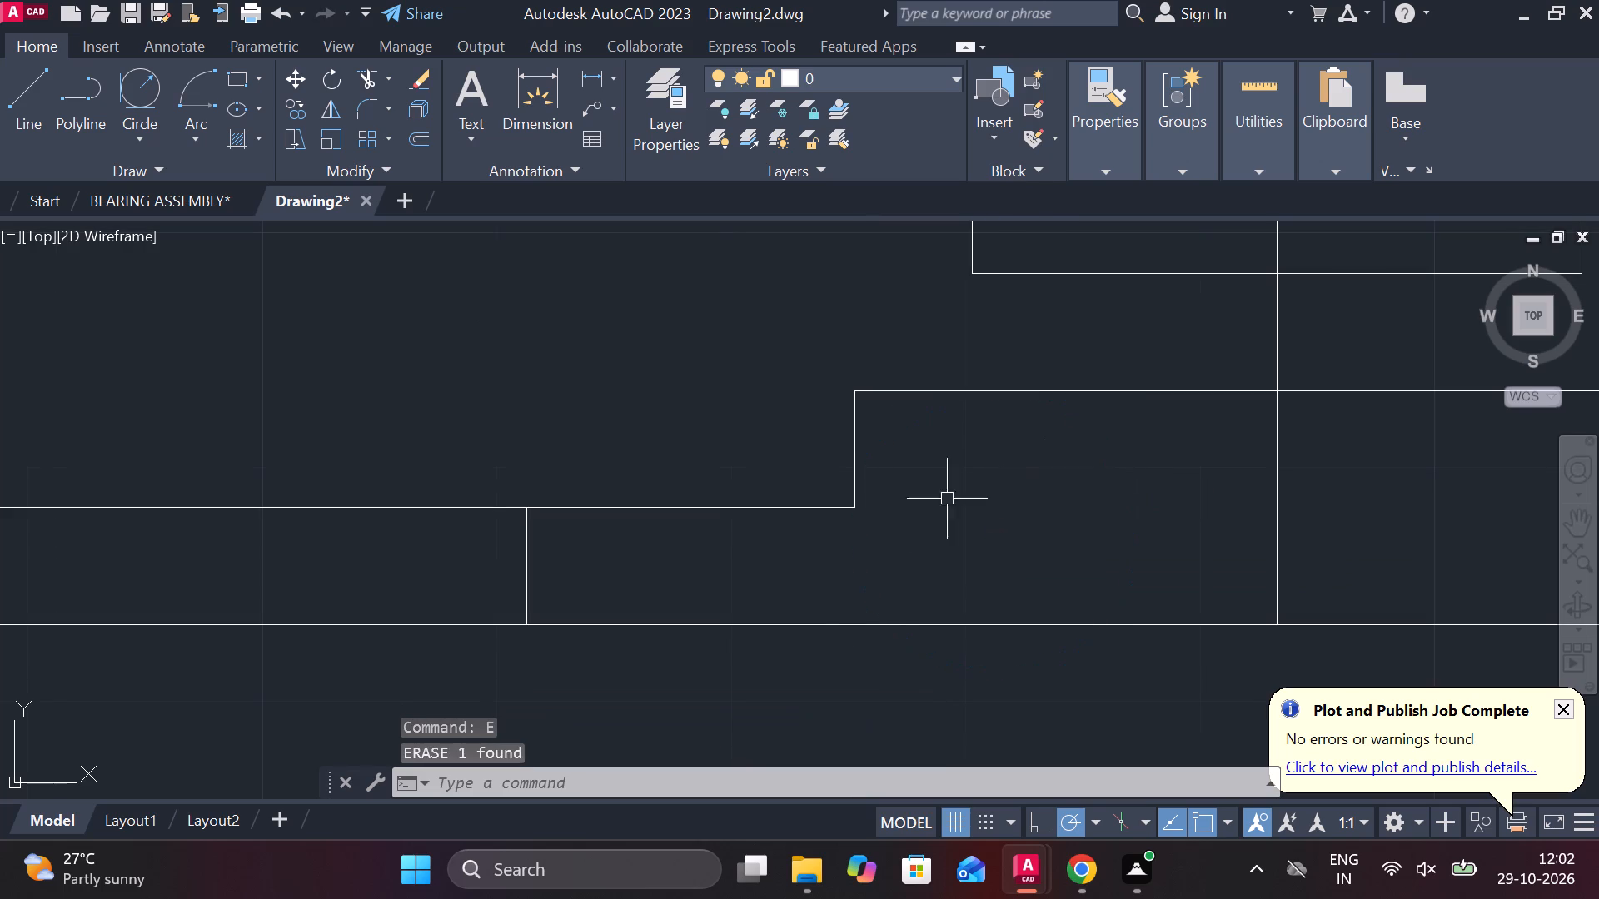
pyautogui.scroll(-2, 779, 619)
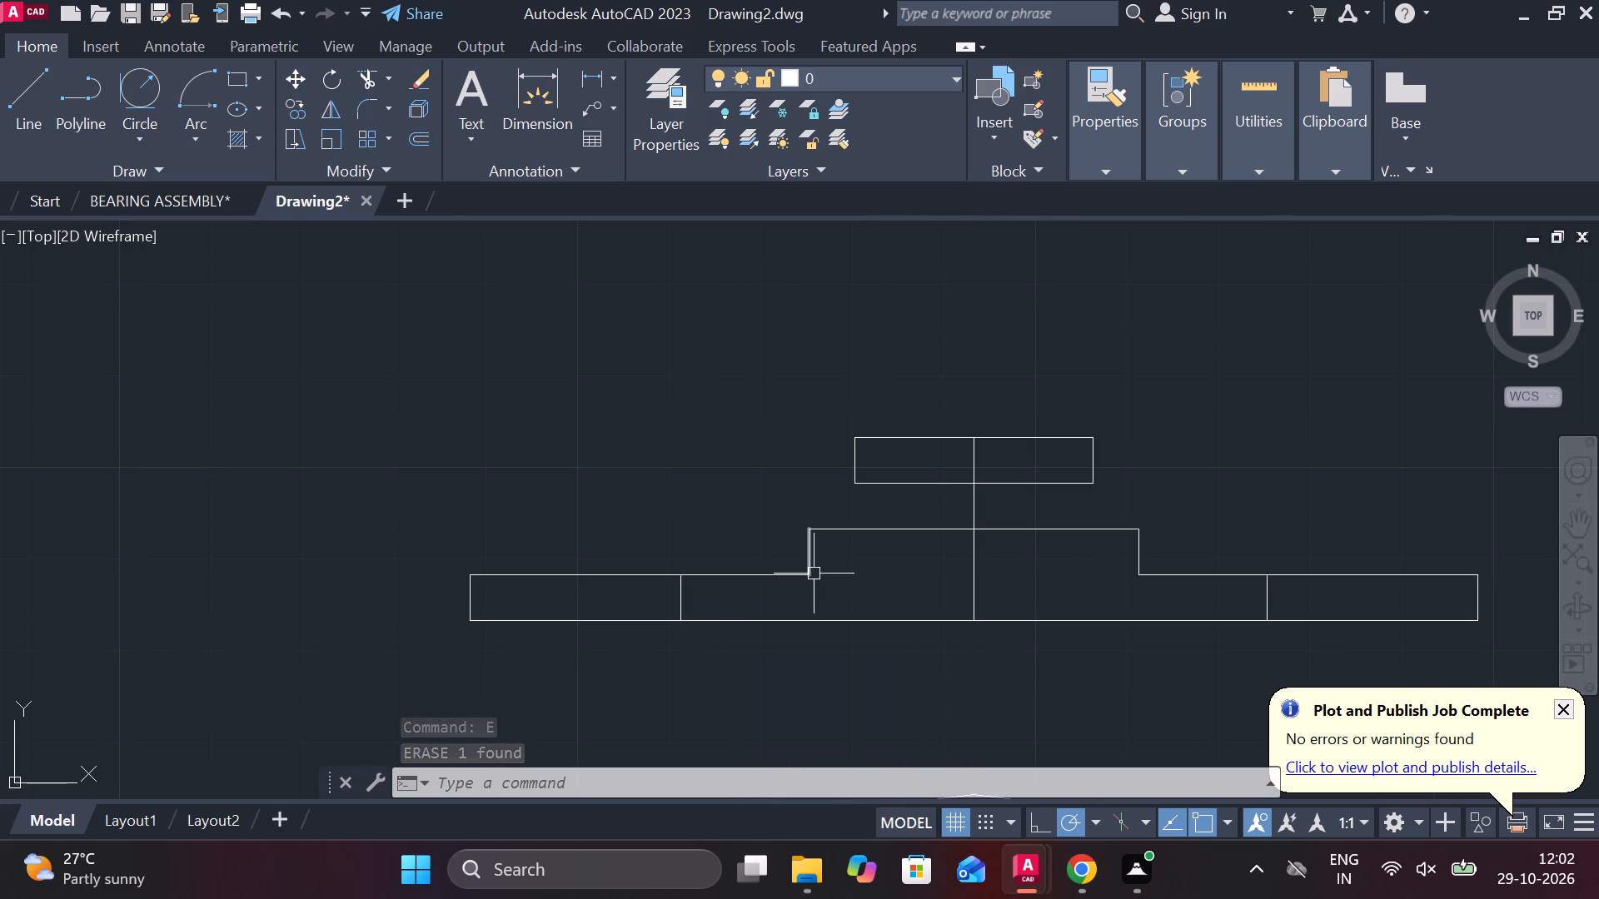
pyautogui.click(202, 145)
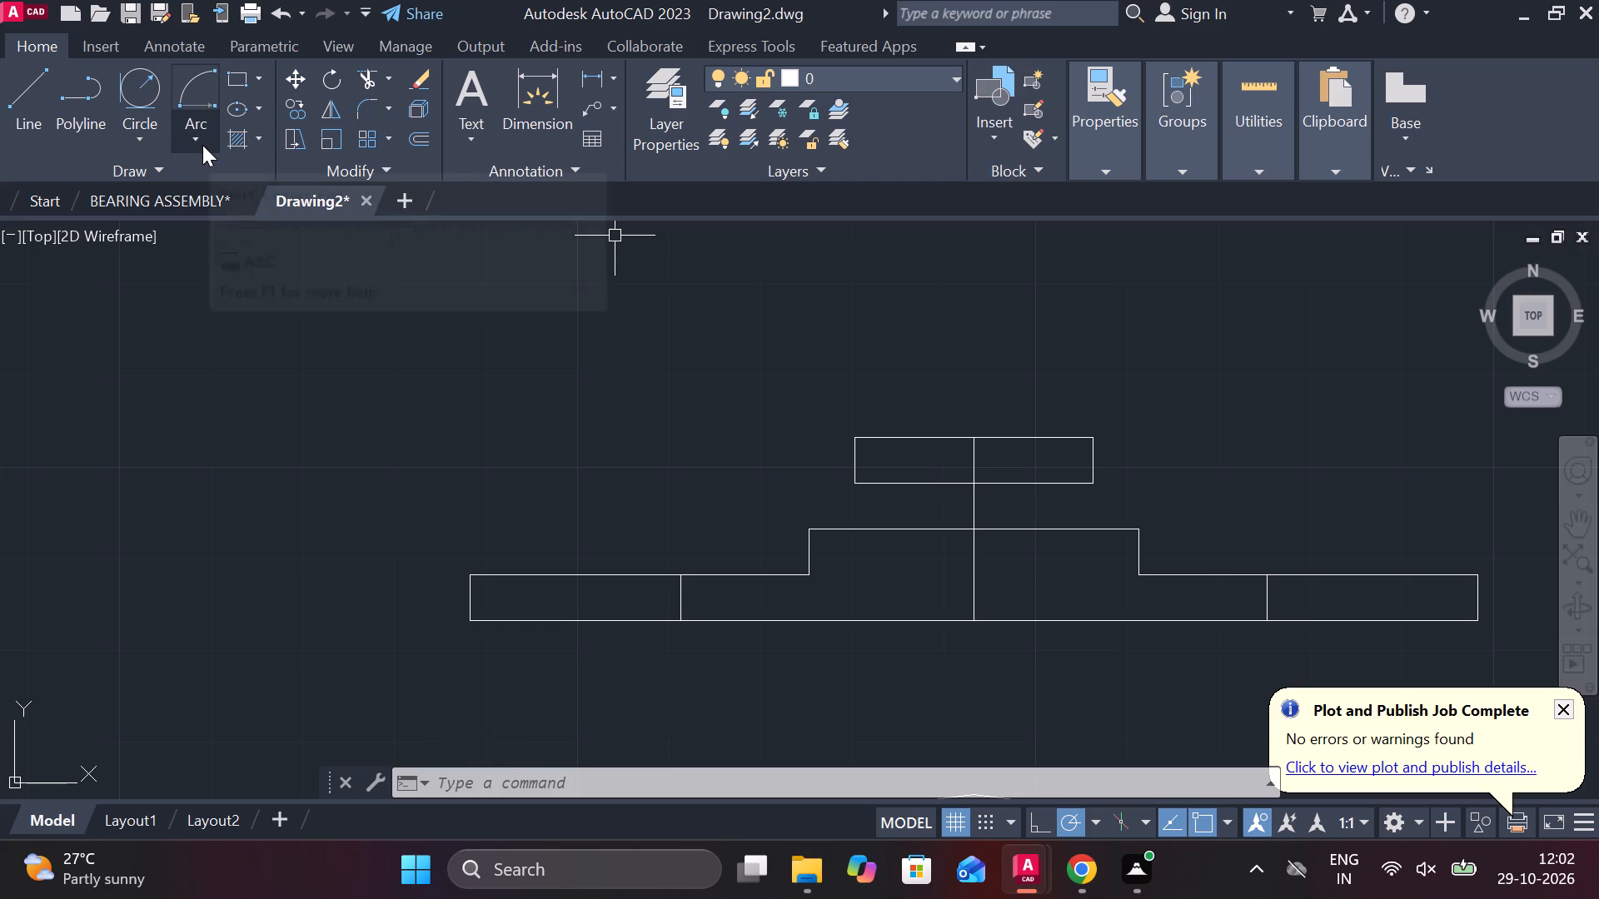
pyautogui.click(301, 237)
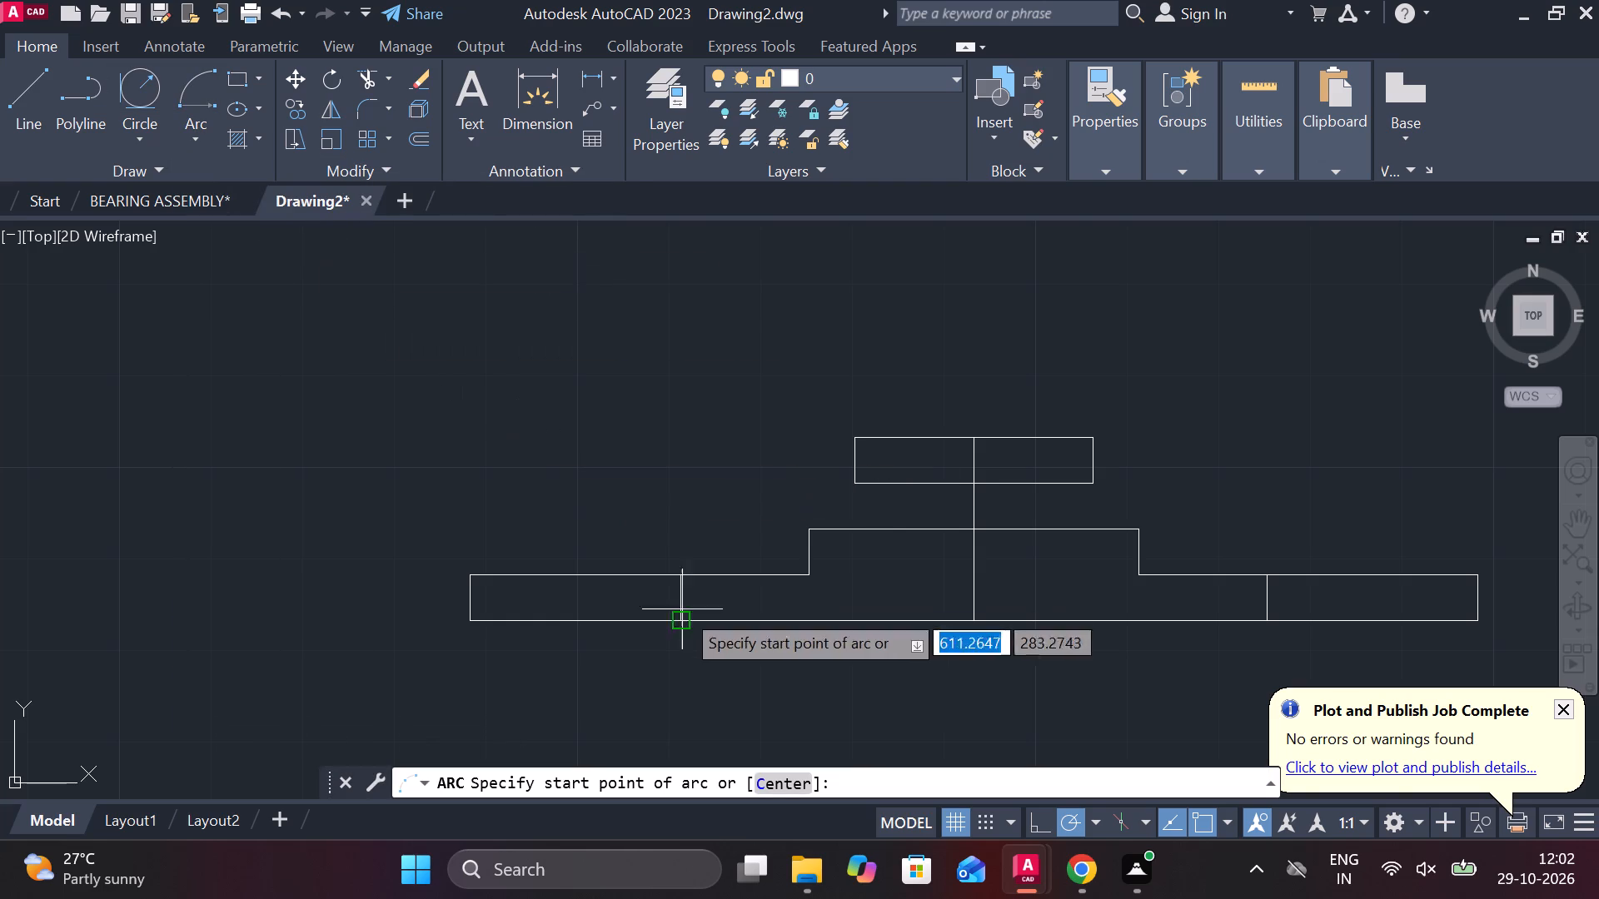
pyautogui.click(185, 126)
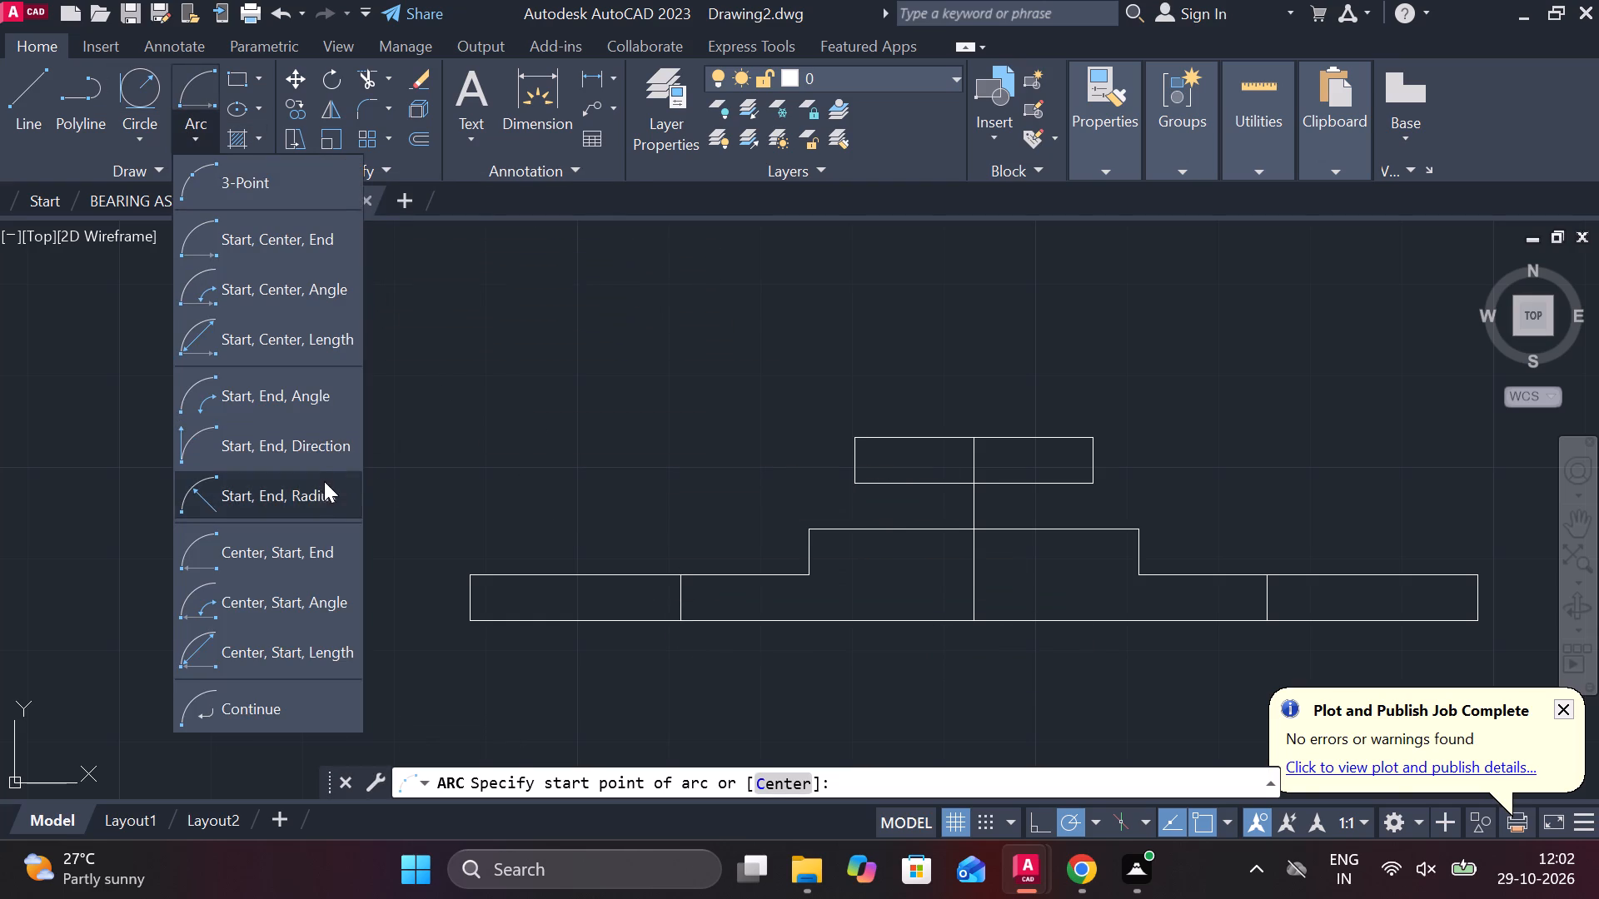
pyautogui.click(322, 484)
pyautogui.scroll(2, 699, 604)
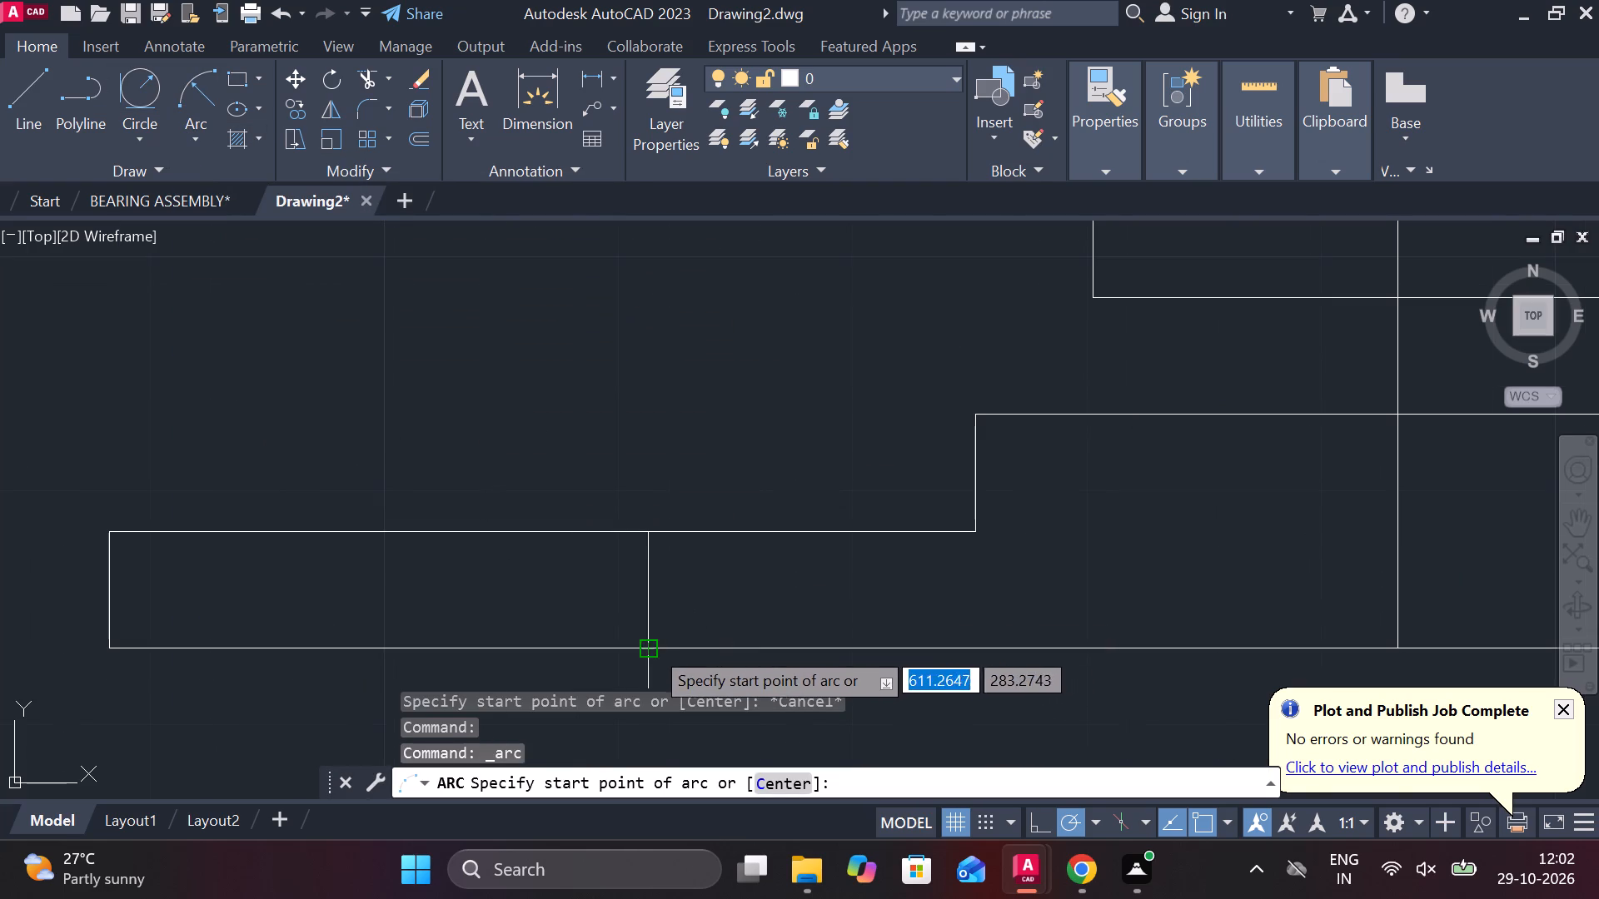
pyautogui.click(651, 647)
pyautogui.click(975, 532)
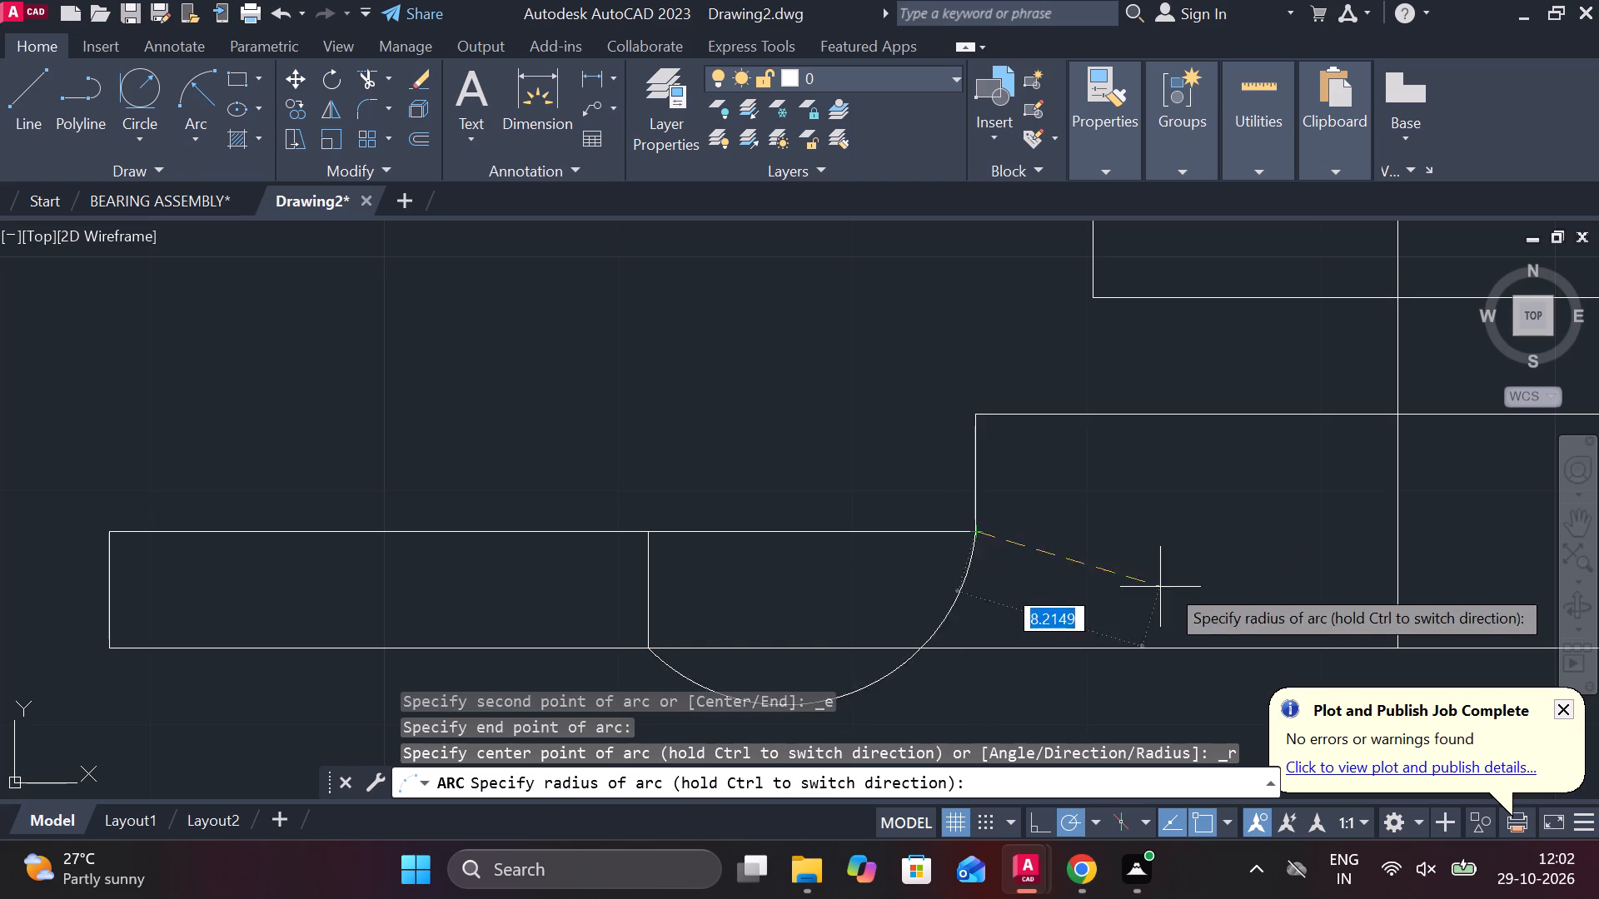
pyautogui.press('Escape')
# Draw a three-point arc from the left inner vertical's lower end through the raised section's left base corner, ending 10 units beyond.
pyautogui.press('space')
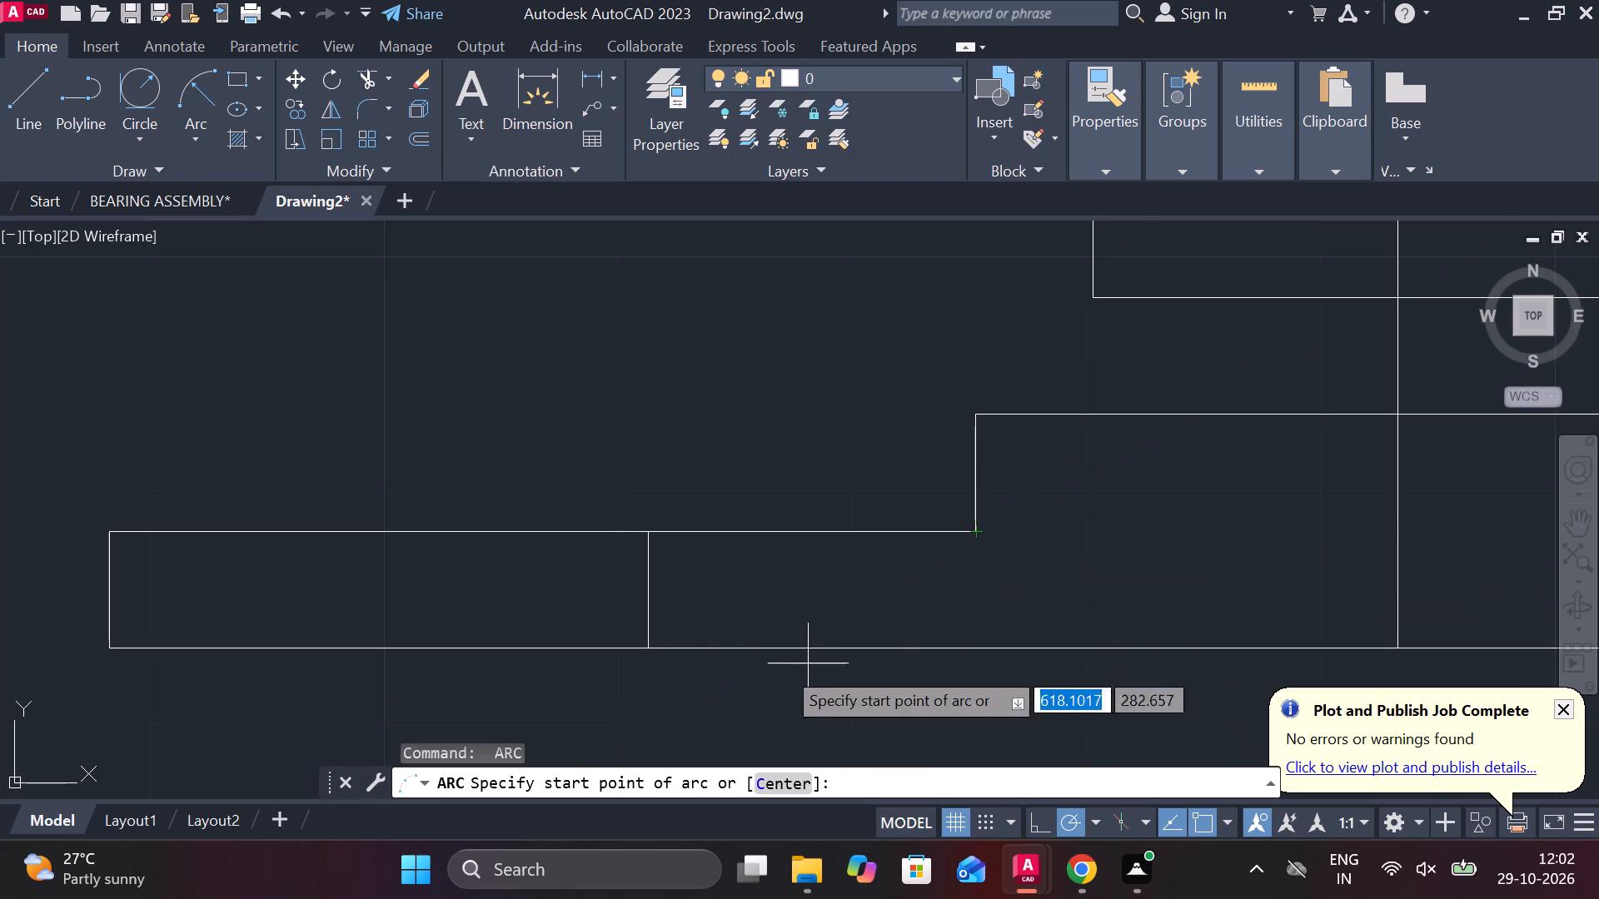
pyautogui.click(655, 652)
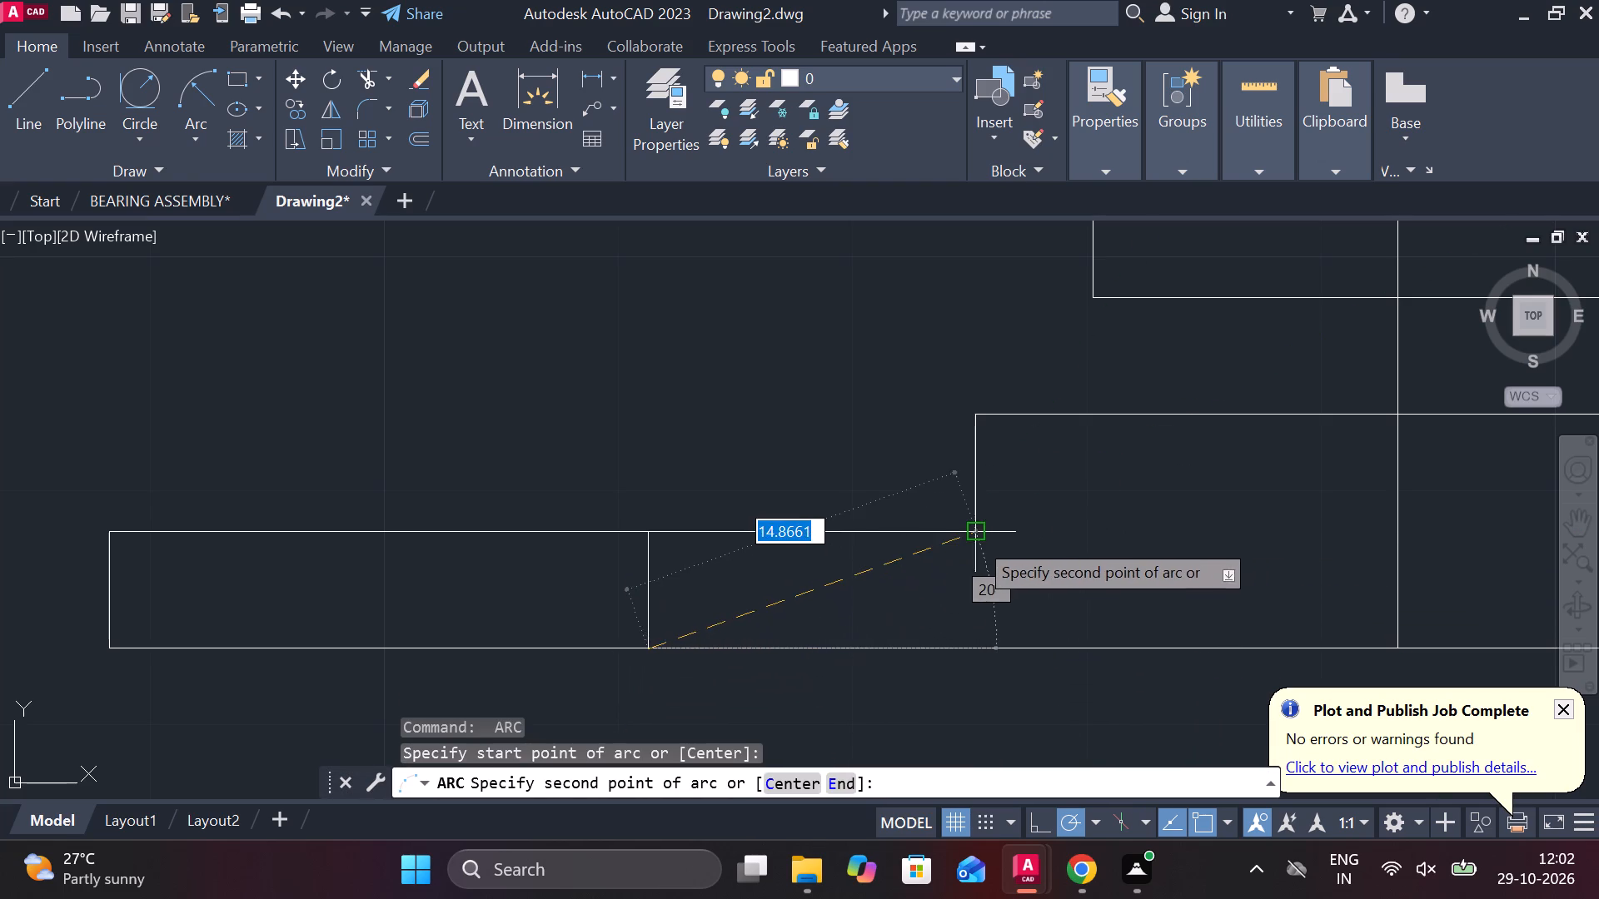
pyautogui.click(974, 539)
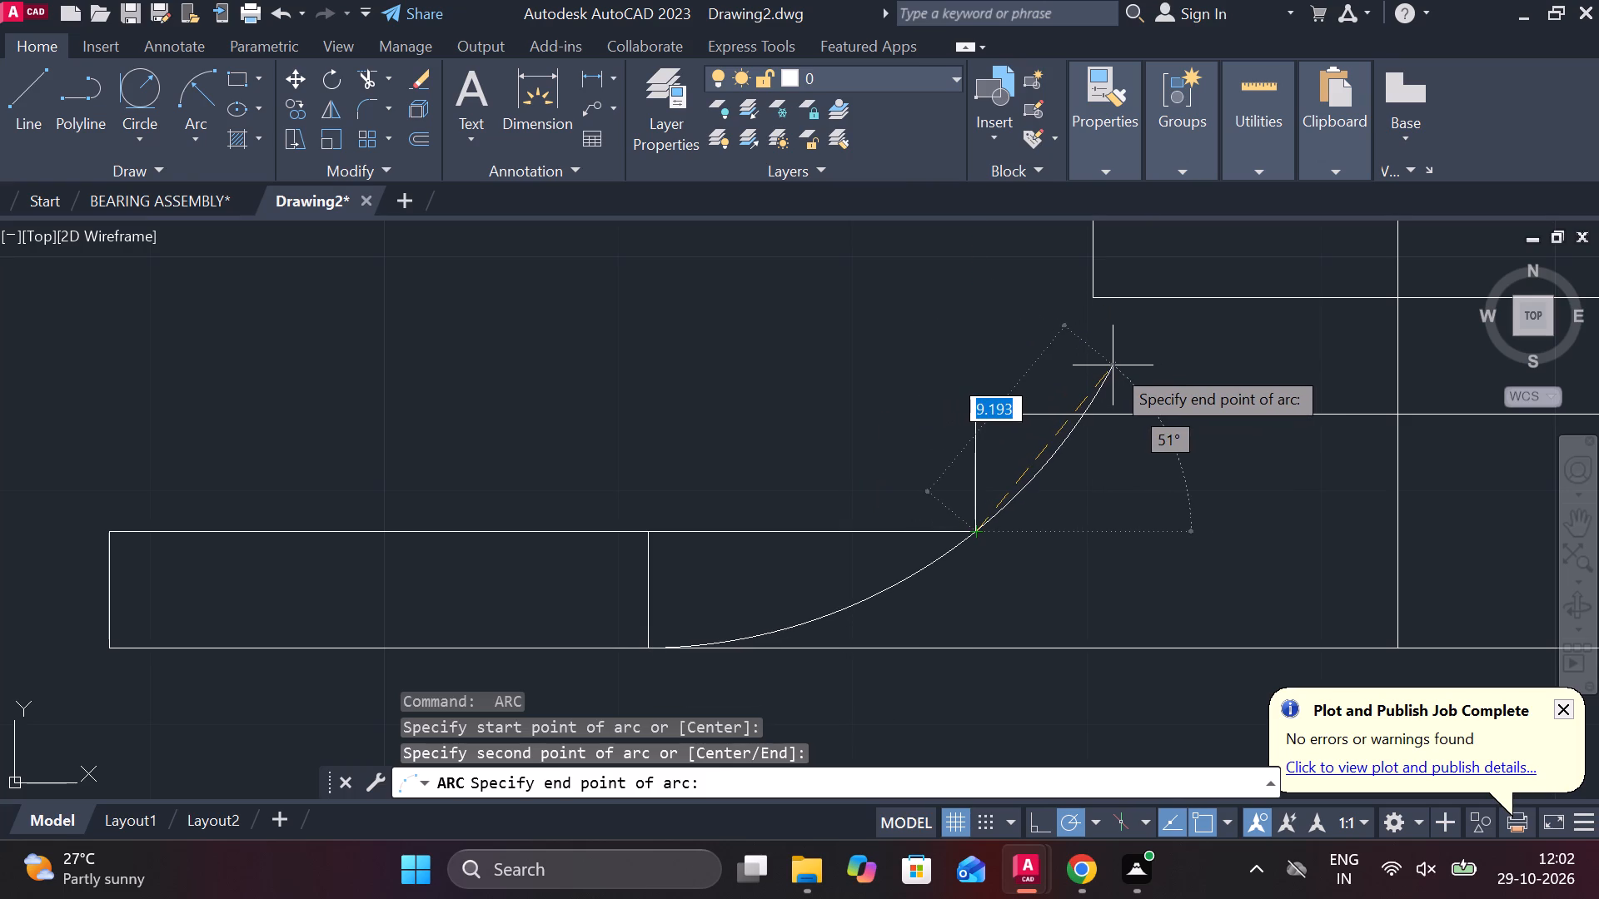
pyautogui.write('10')
pyautogui.press('Return')
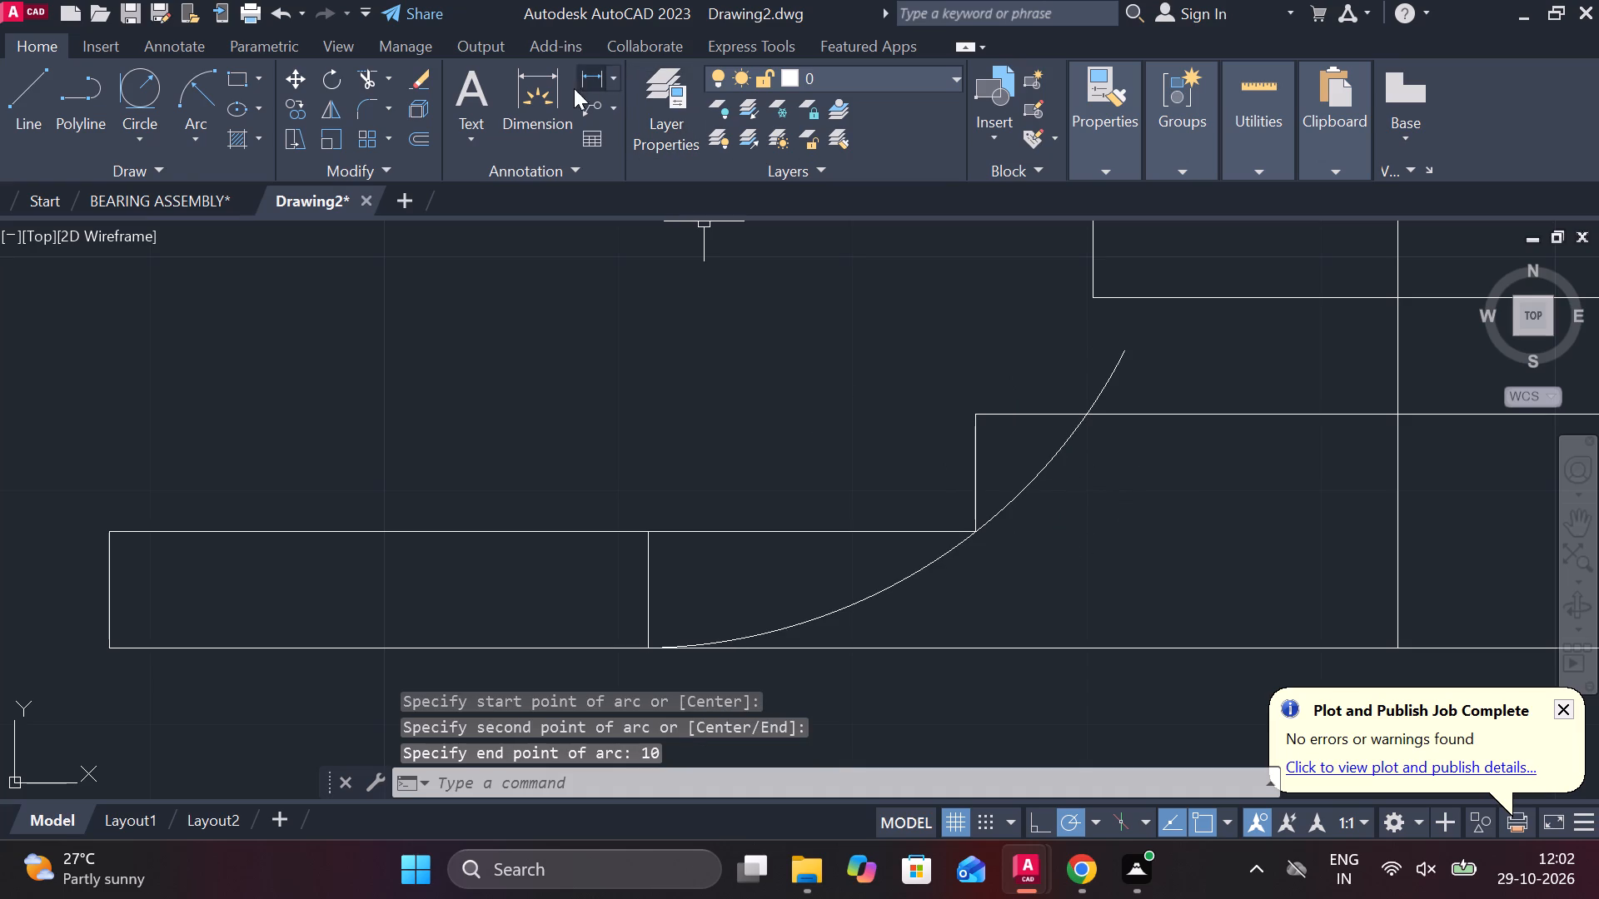
# Check the radius of the three-point arc on the plate's left part with a radius dimension, without placing it.
pyautogui.click(609, 80)
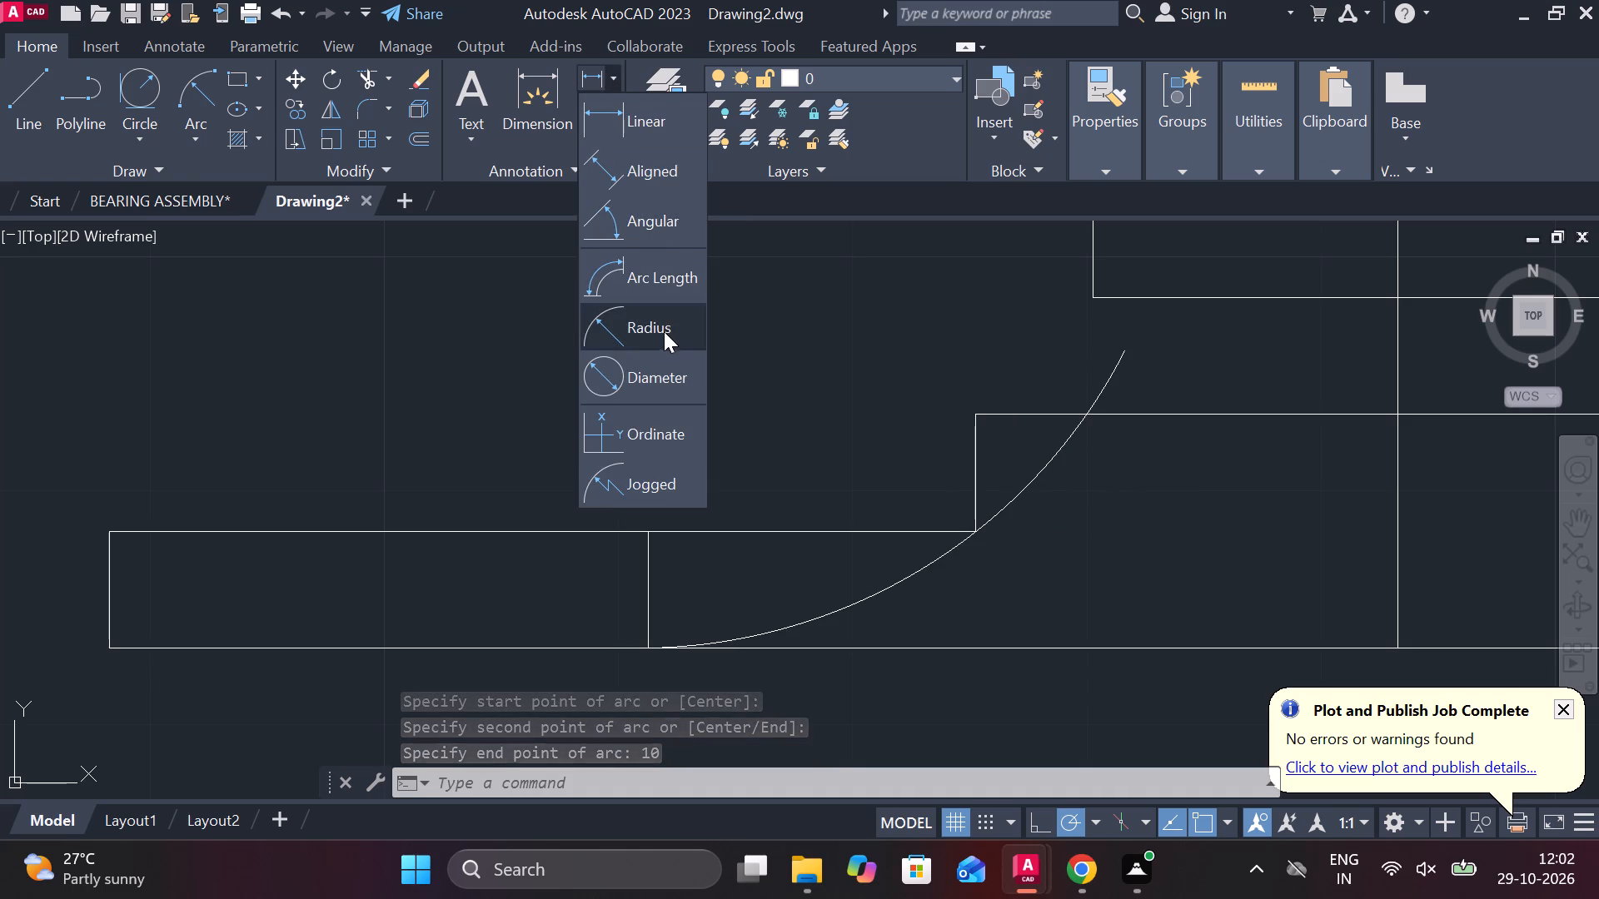
pyautogui.click(664, 332)
pyautogui.click(901, 576)
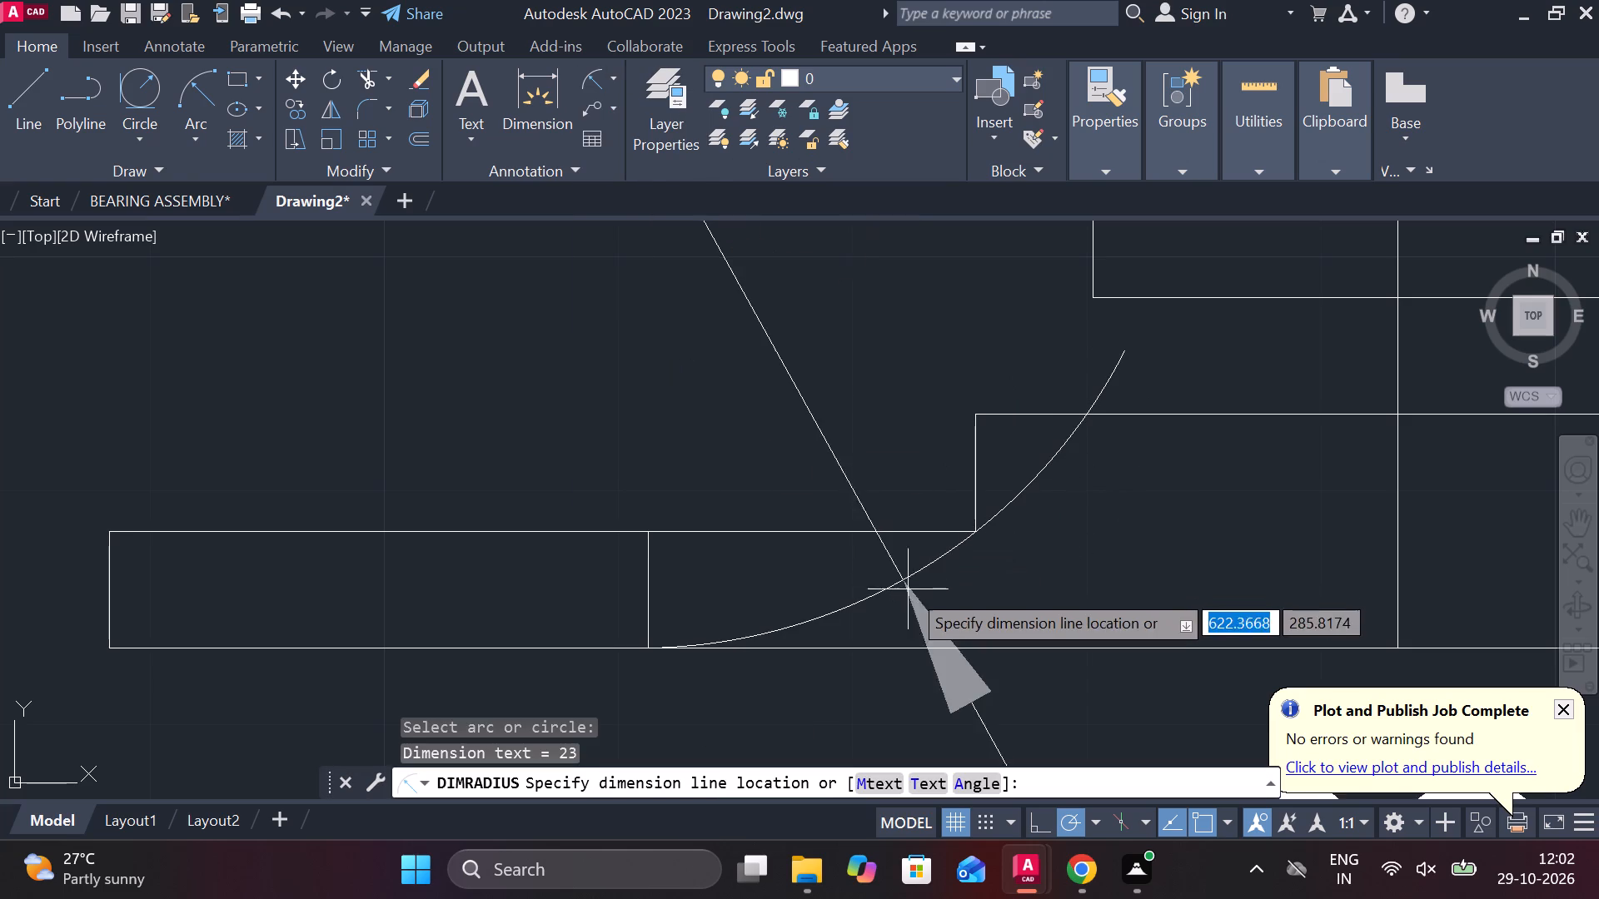
pyautogui.scroll(-1, 930, 578)
pyautogui.scroll(-2, 868, 535)
pyautogui.scroll(2, 872, 481)
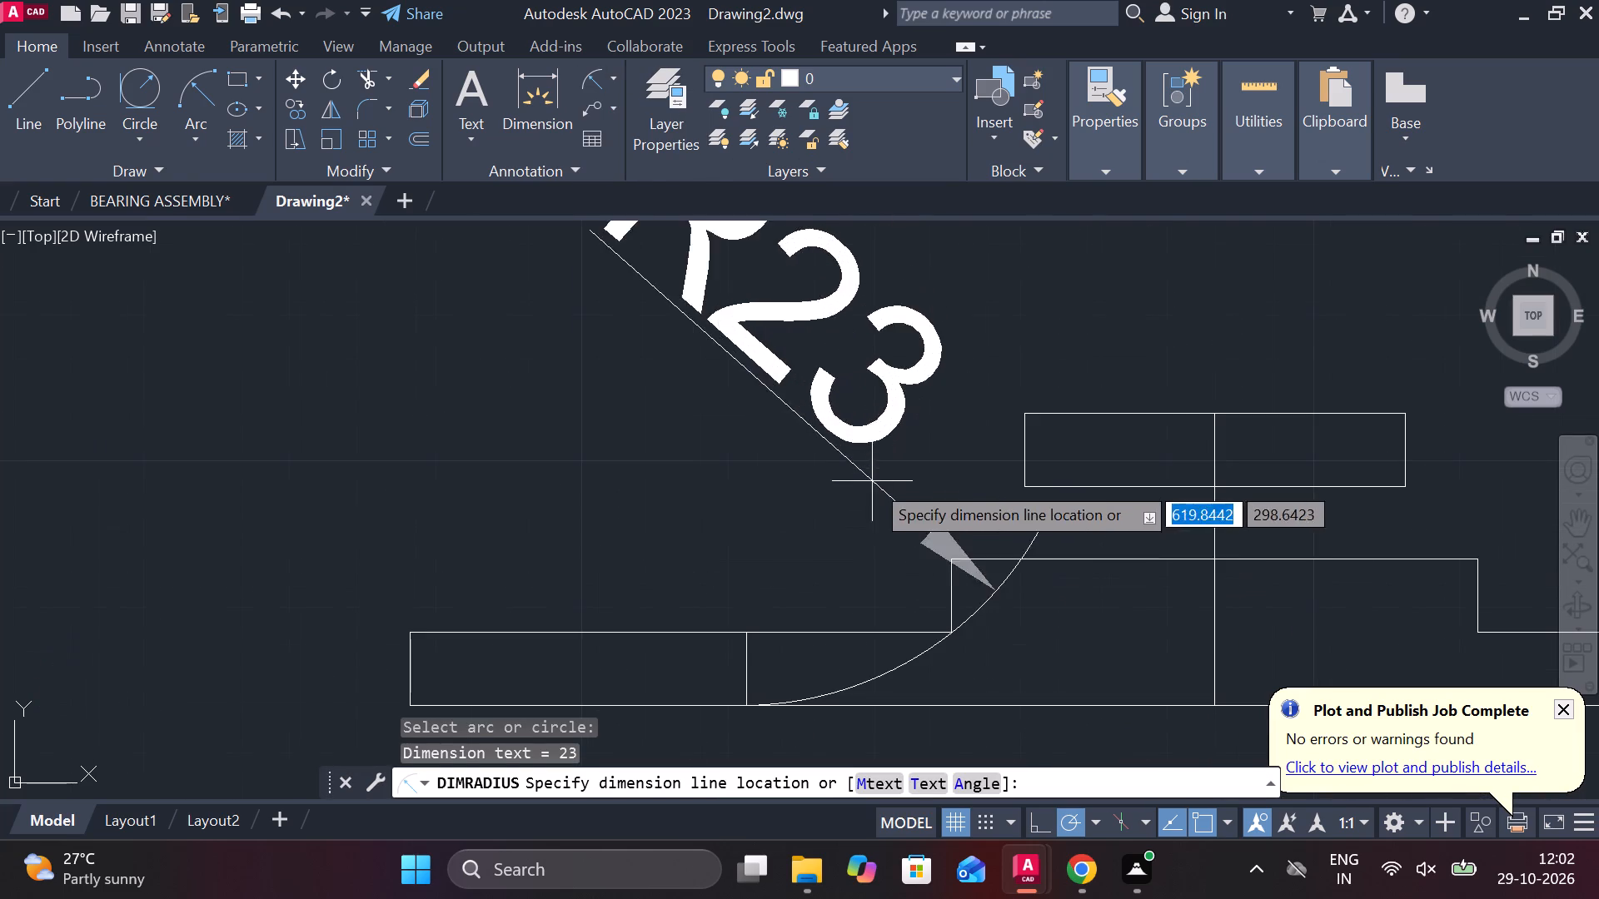
pyautogui.press('Escape')
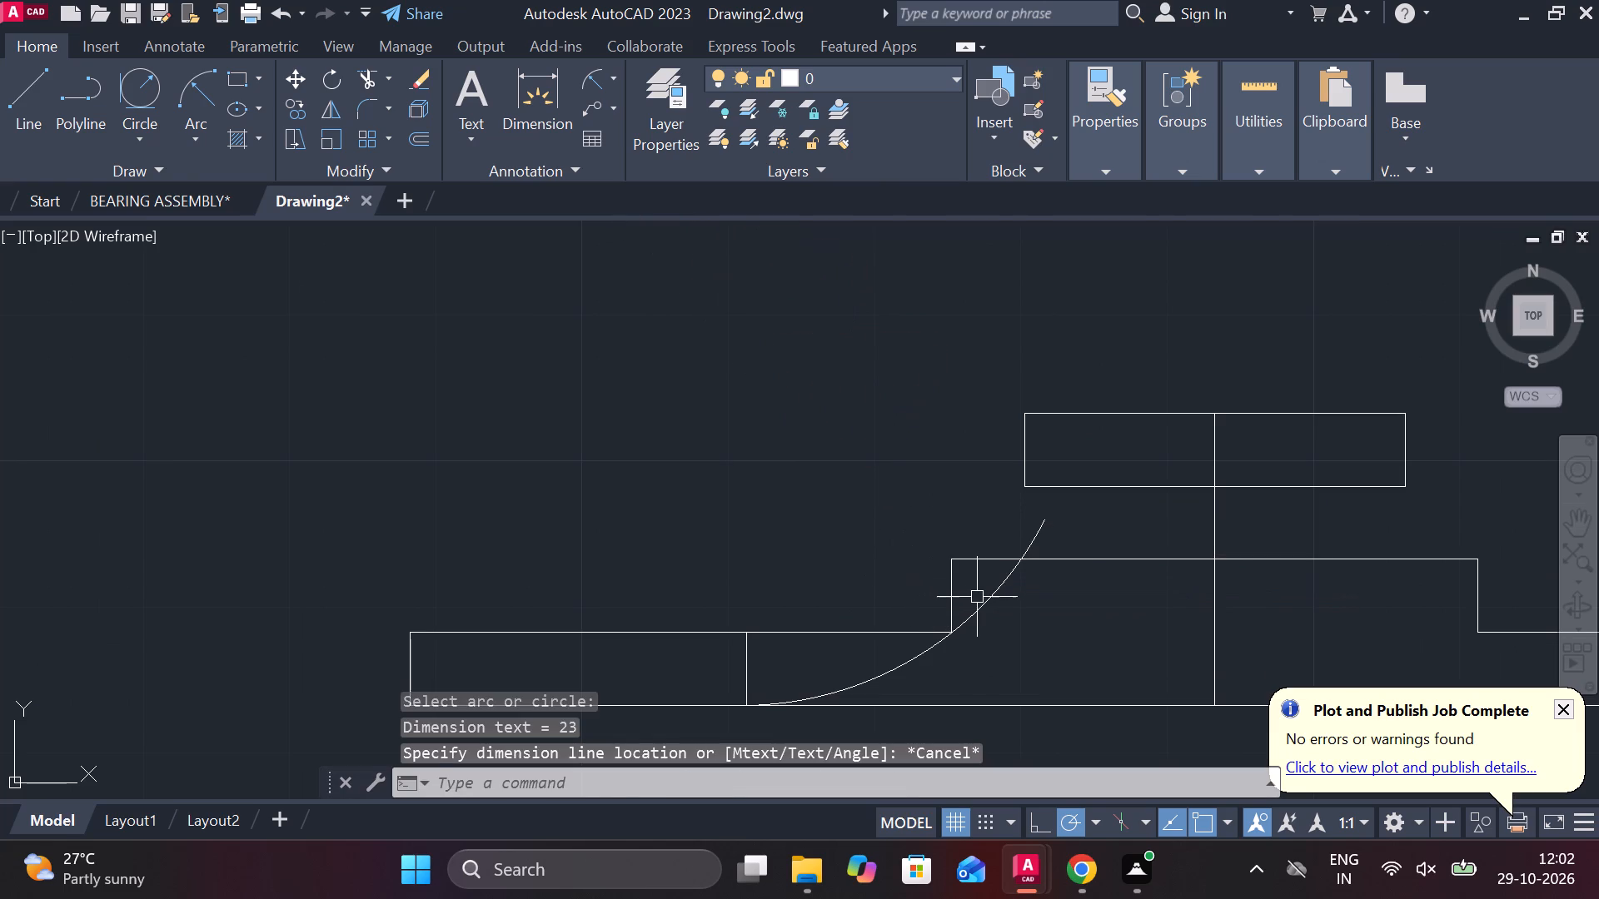
# Erase the three-point arc that crosses the raised section's left base corner.
pyautogui.click(978, 597)
pyautogui.press('Escape')
pyautogui.click(994, 603)
pyautogui.press('e')
pyautogui.press('space')
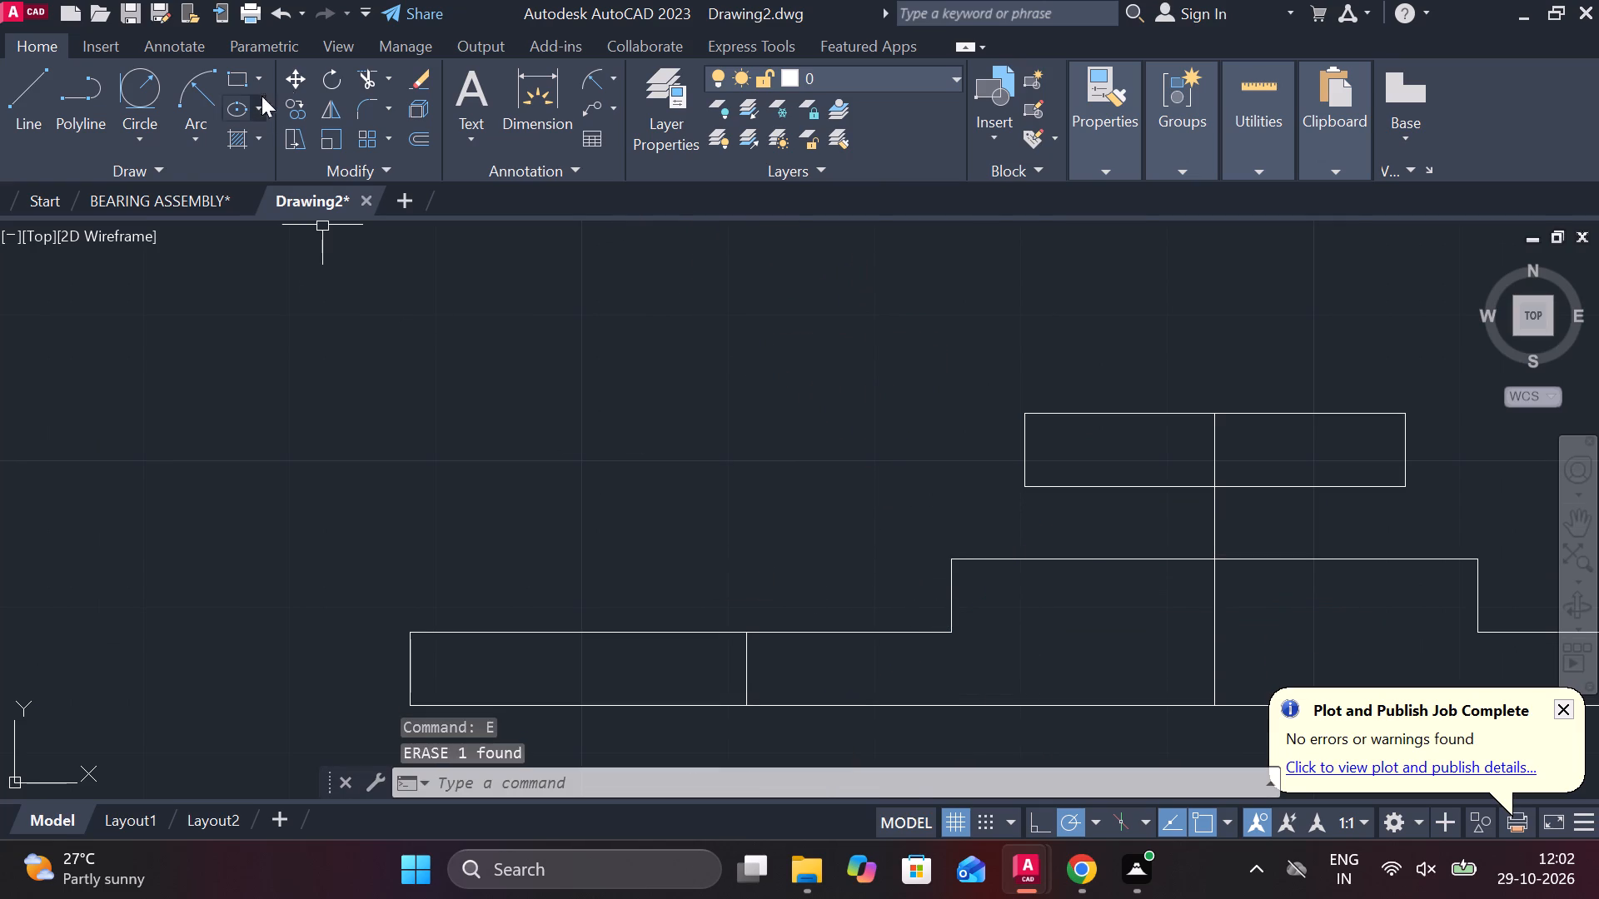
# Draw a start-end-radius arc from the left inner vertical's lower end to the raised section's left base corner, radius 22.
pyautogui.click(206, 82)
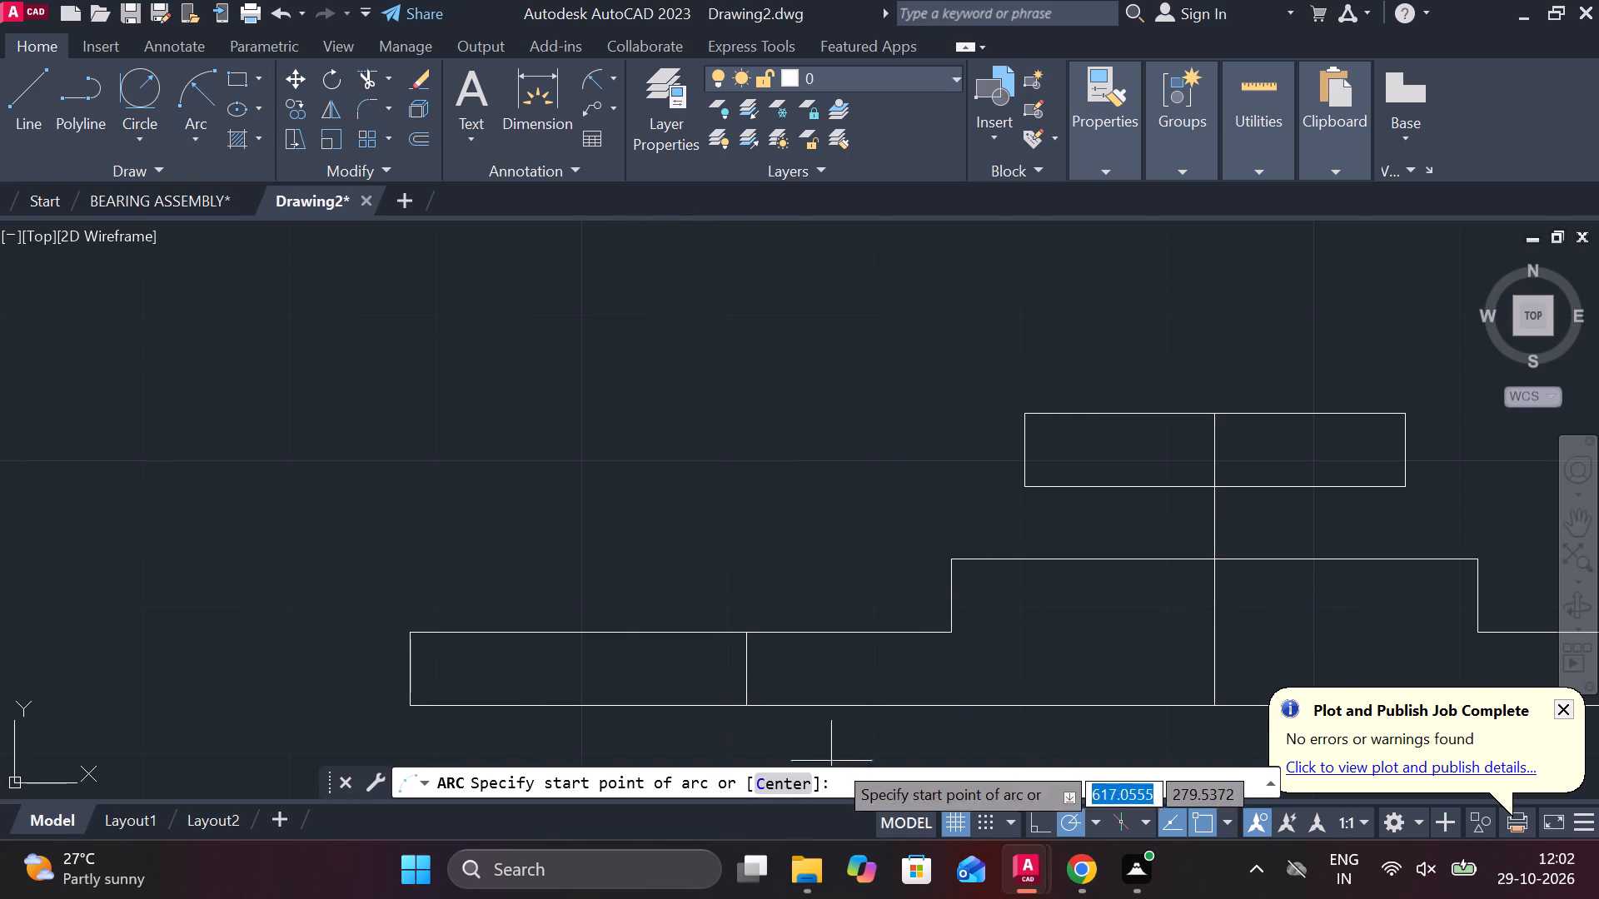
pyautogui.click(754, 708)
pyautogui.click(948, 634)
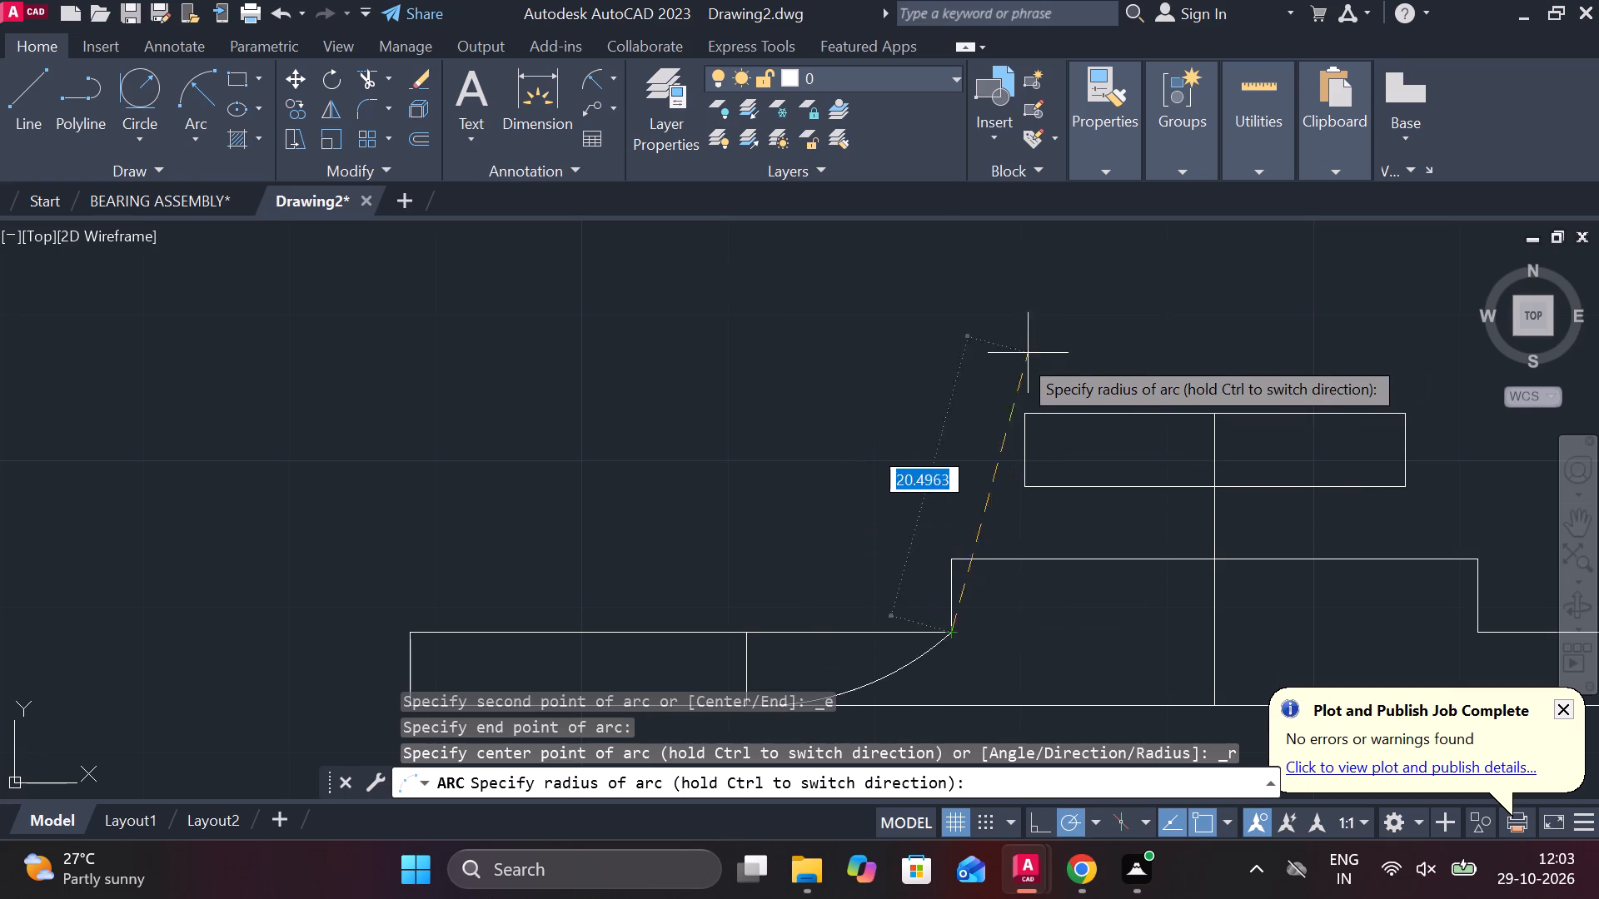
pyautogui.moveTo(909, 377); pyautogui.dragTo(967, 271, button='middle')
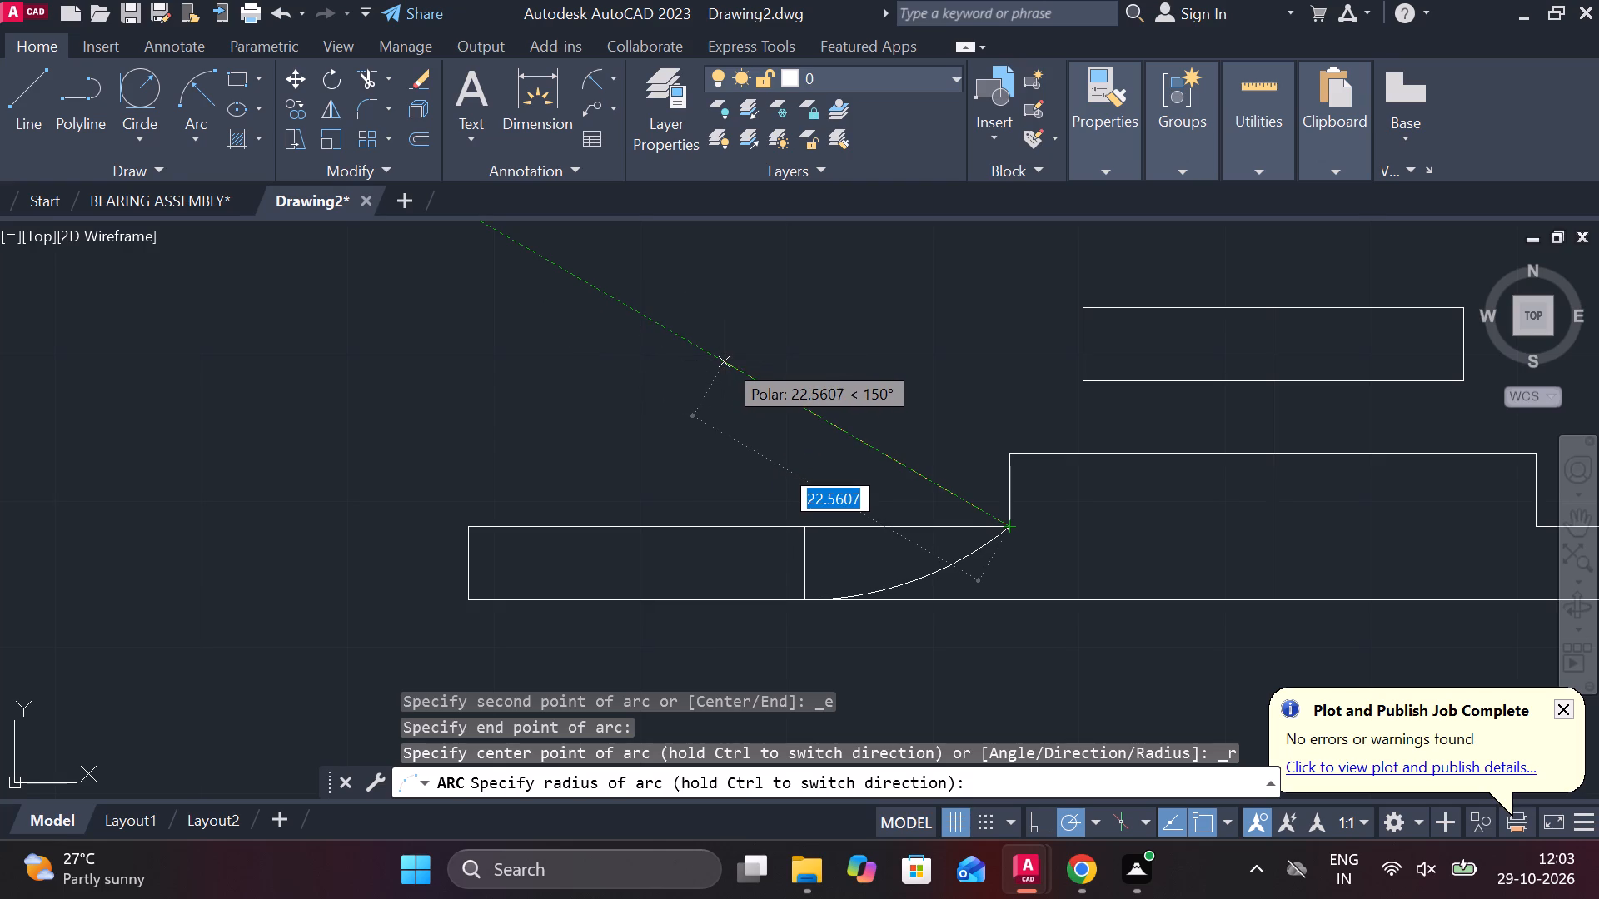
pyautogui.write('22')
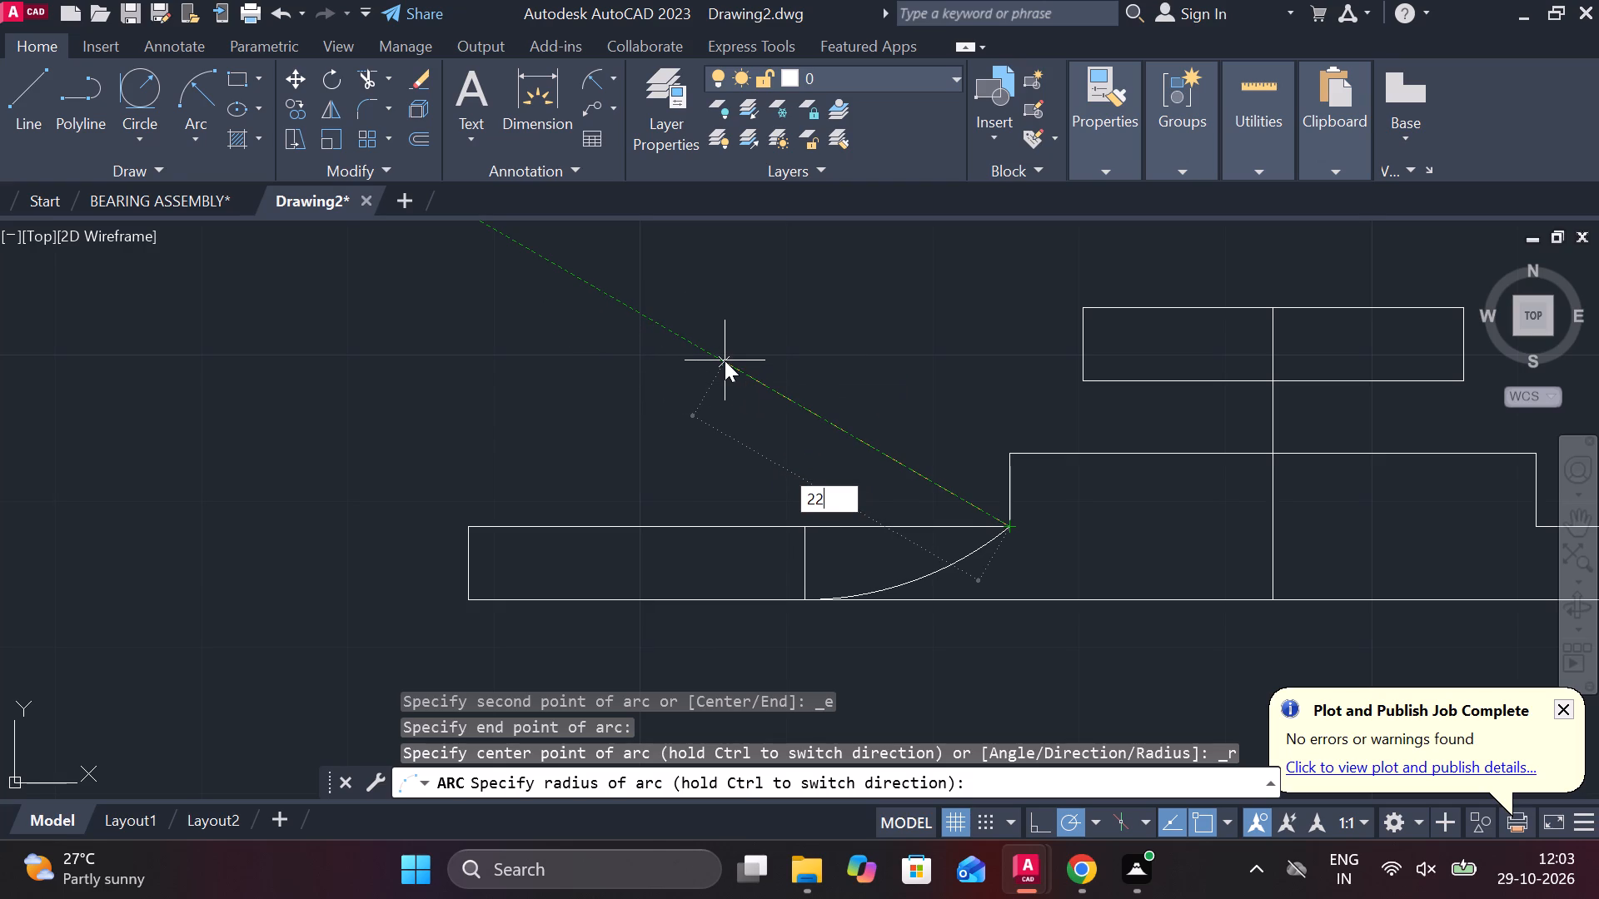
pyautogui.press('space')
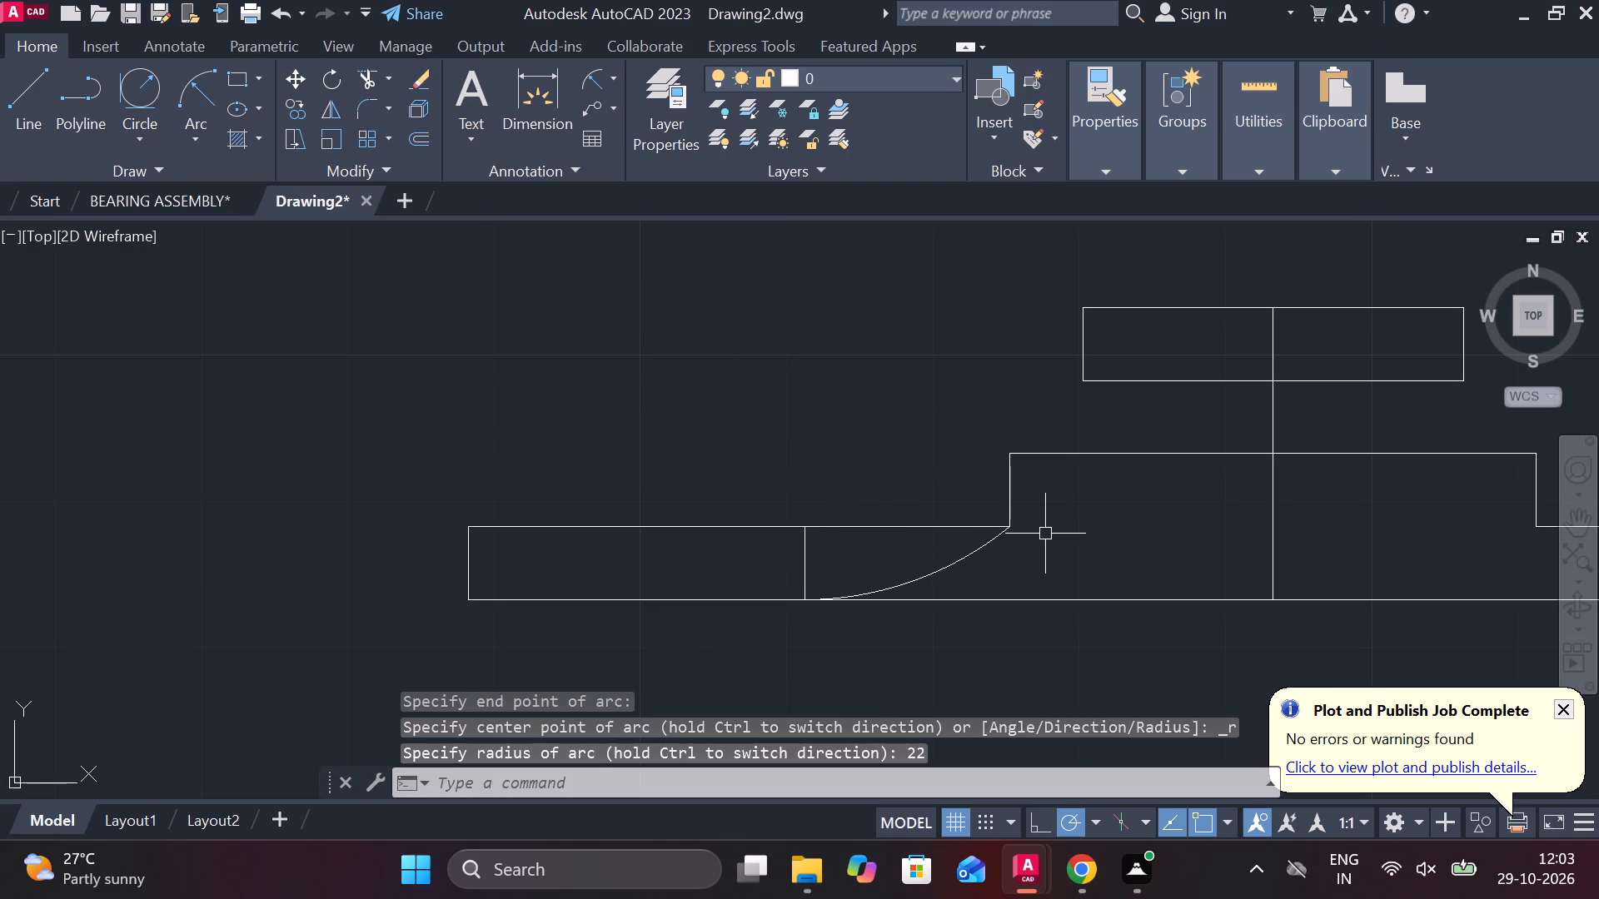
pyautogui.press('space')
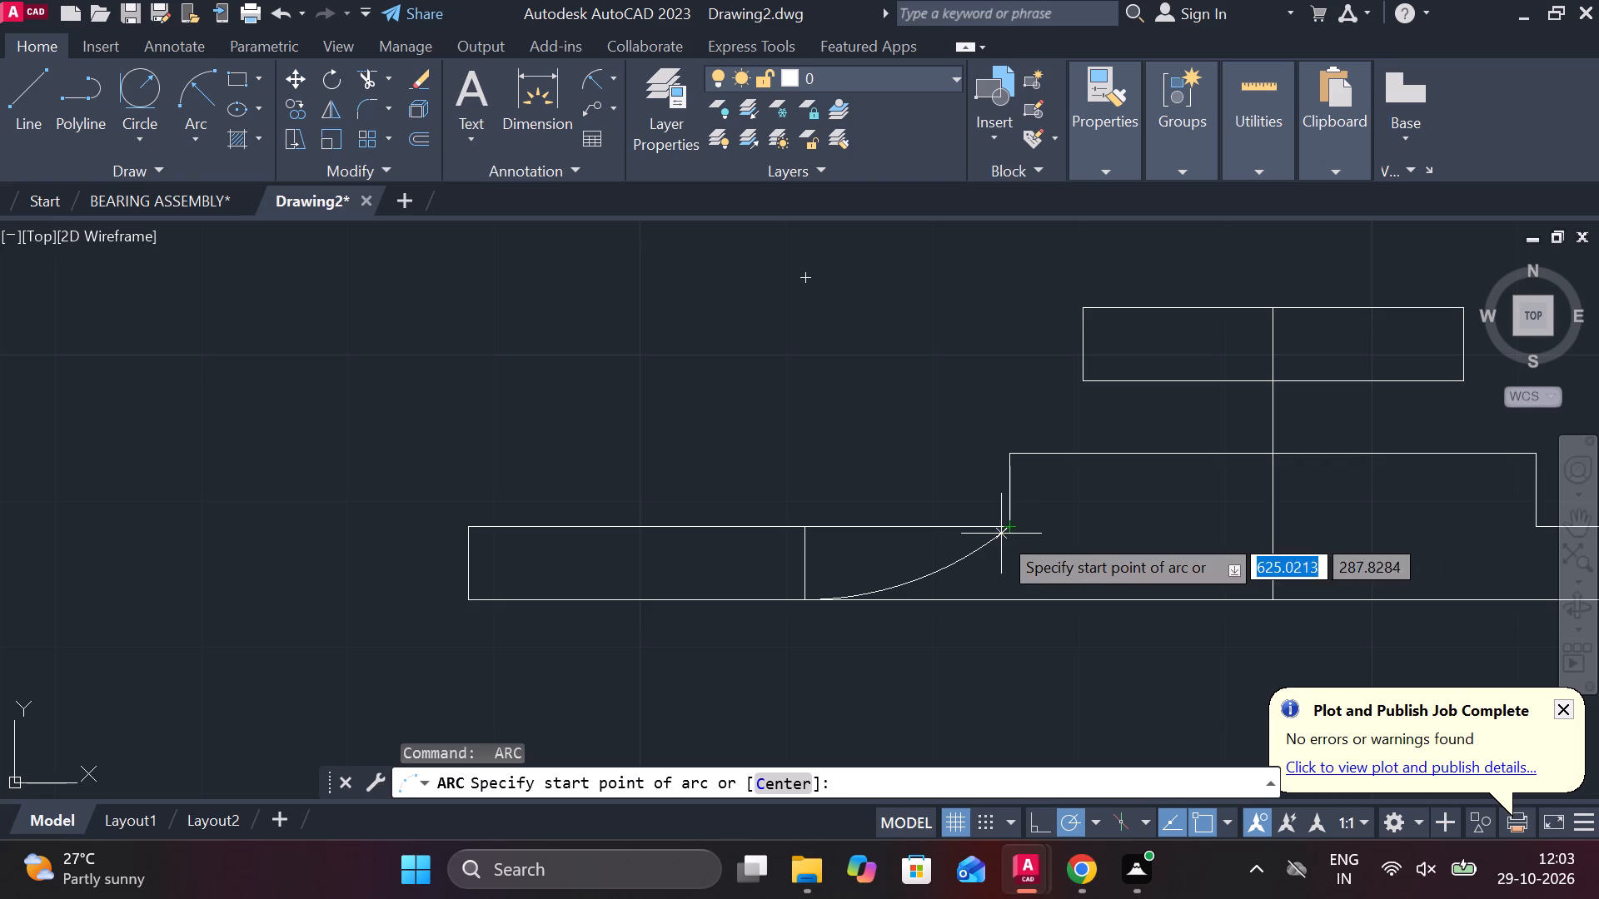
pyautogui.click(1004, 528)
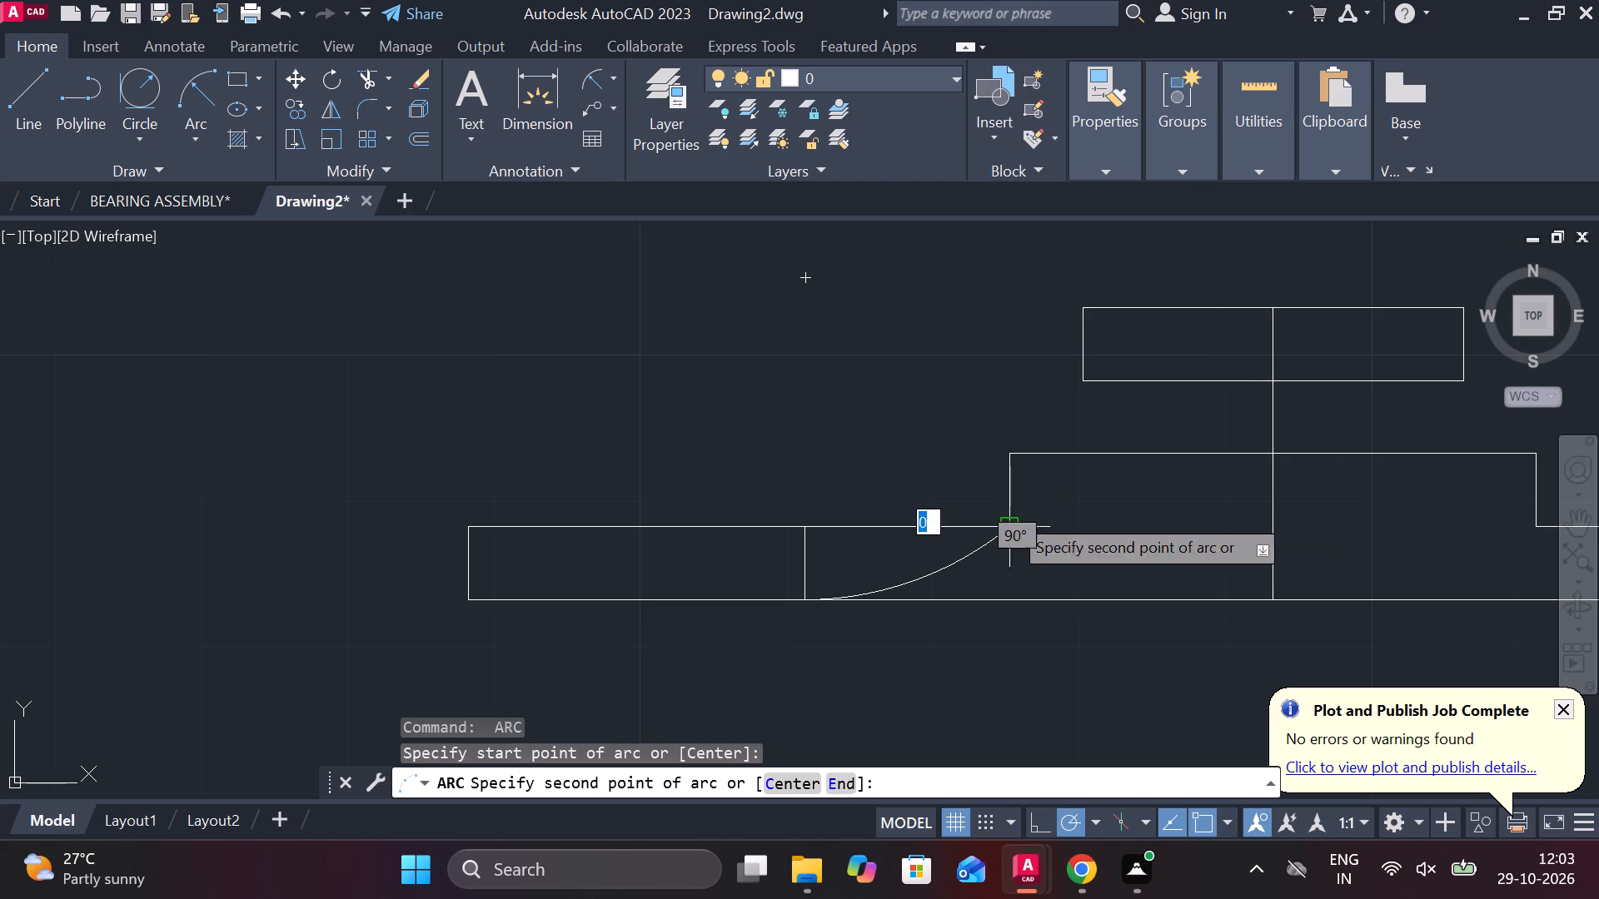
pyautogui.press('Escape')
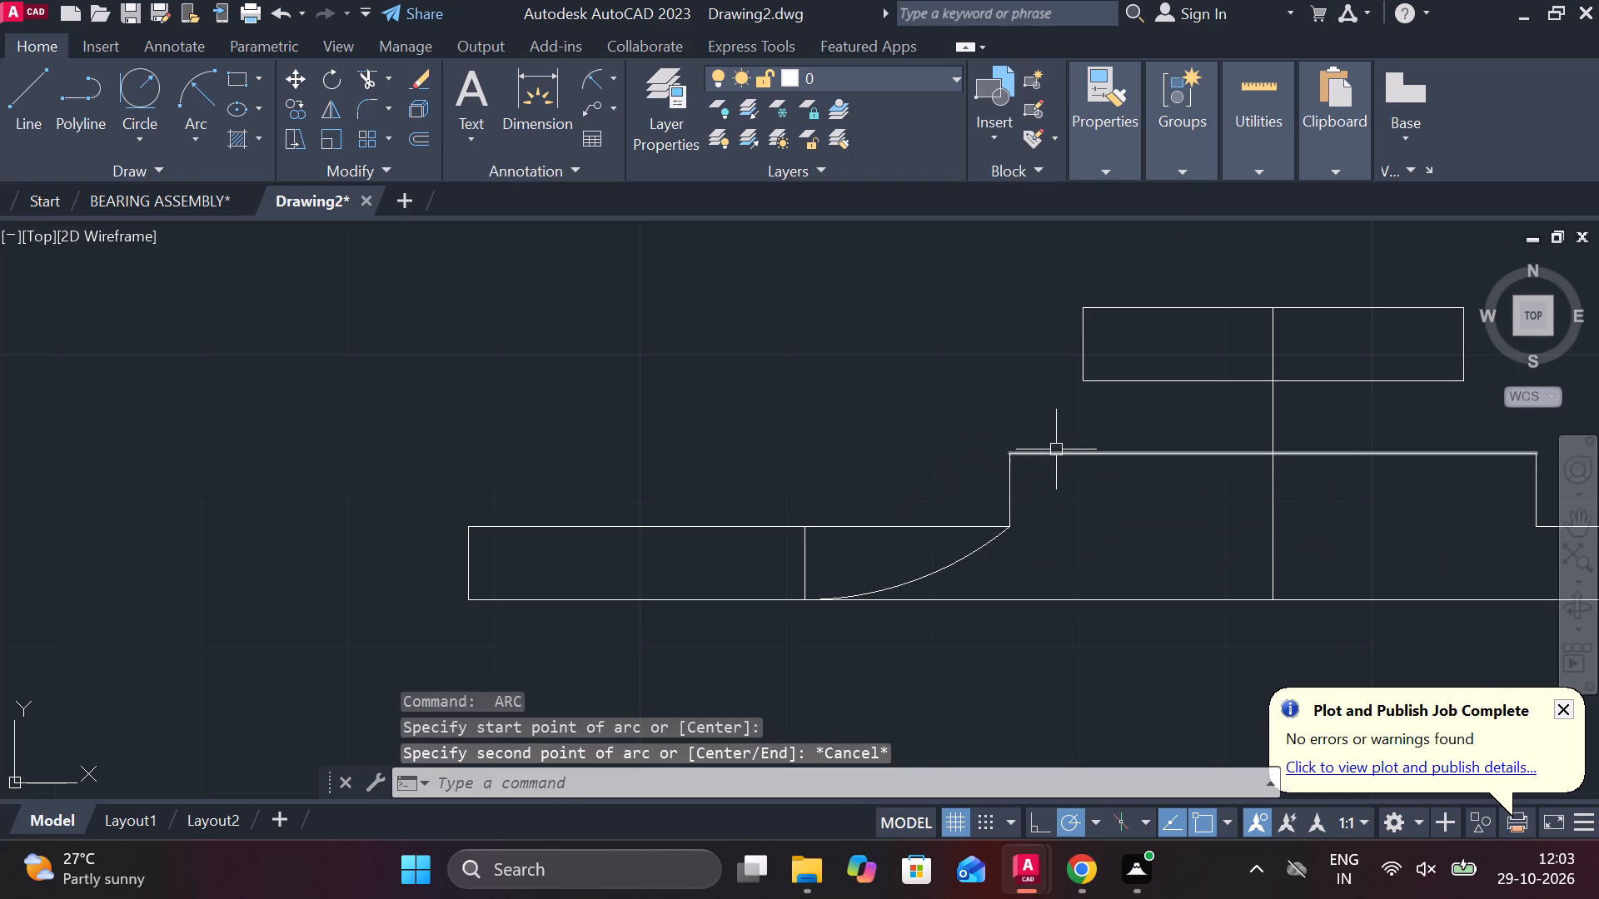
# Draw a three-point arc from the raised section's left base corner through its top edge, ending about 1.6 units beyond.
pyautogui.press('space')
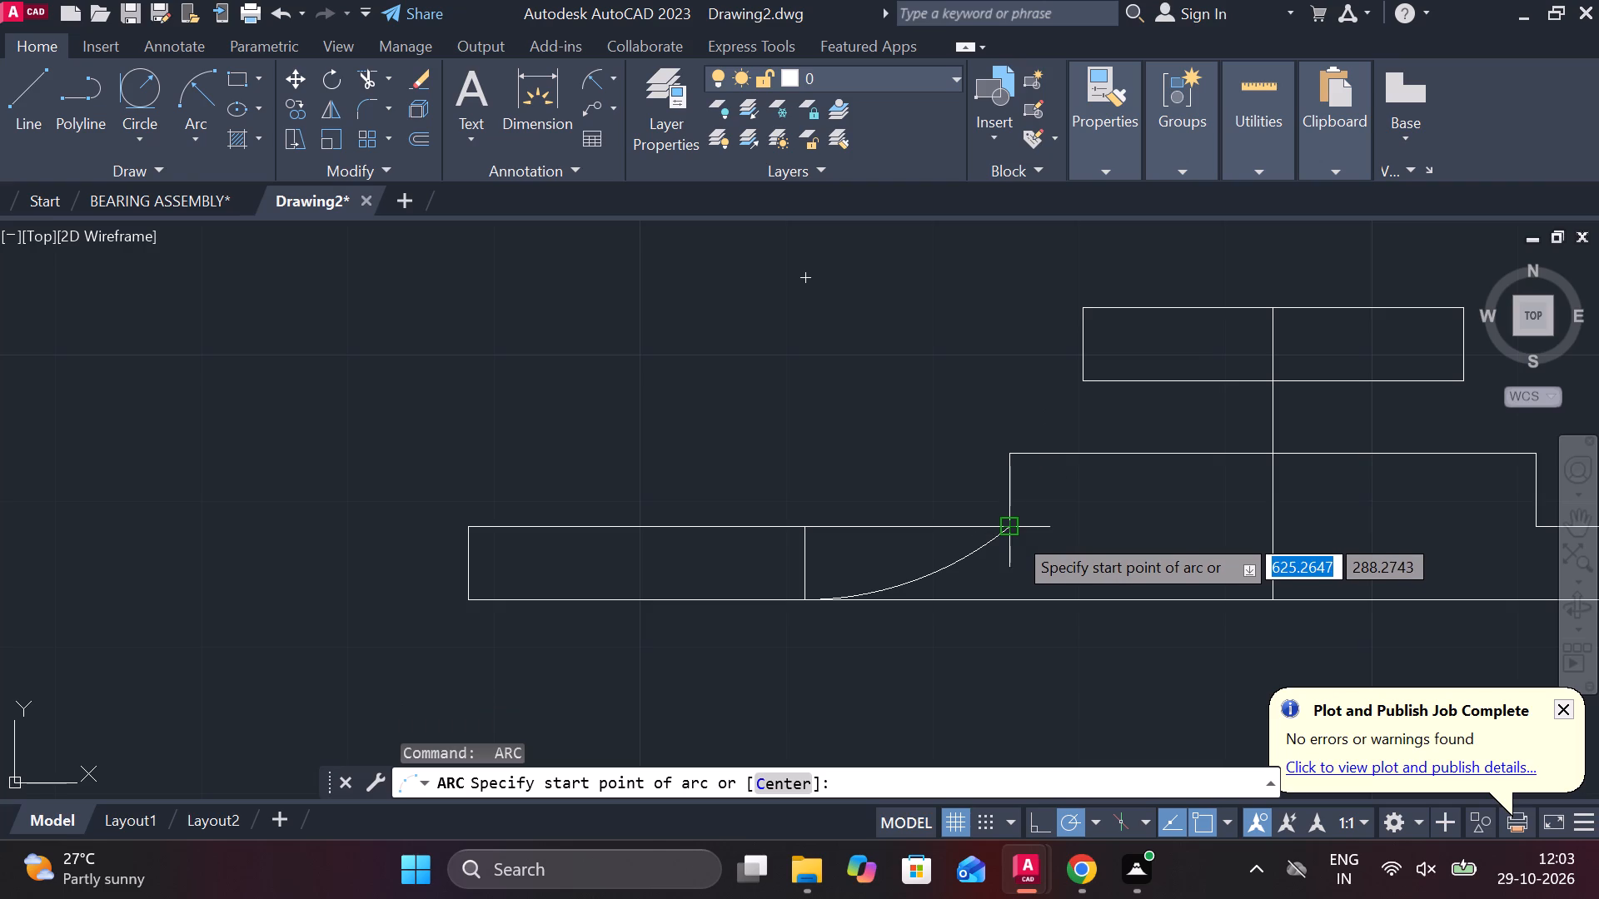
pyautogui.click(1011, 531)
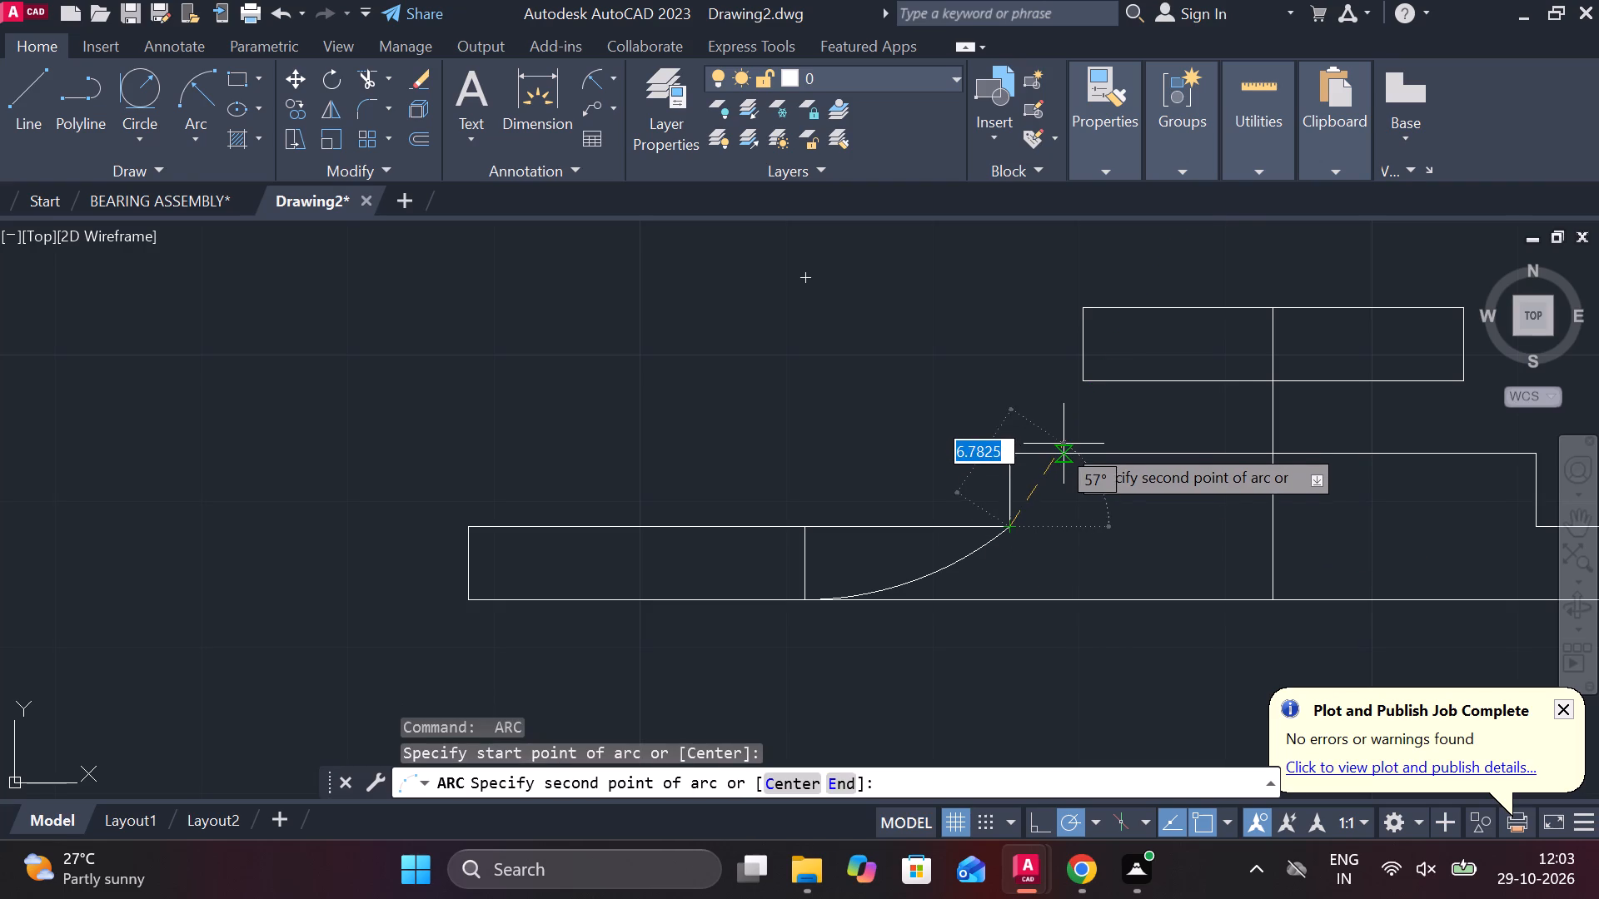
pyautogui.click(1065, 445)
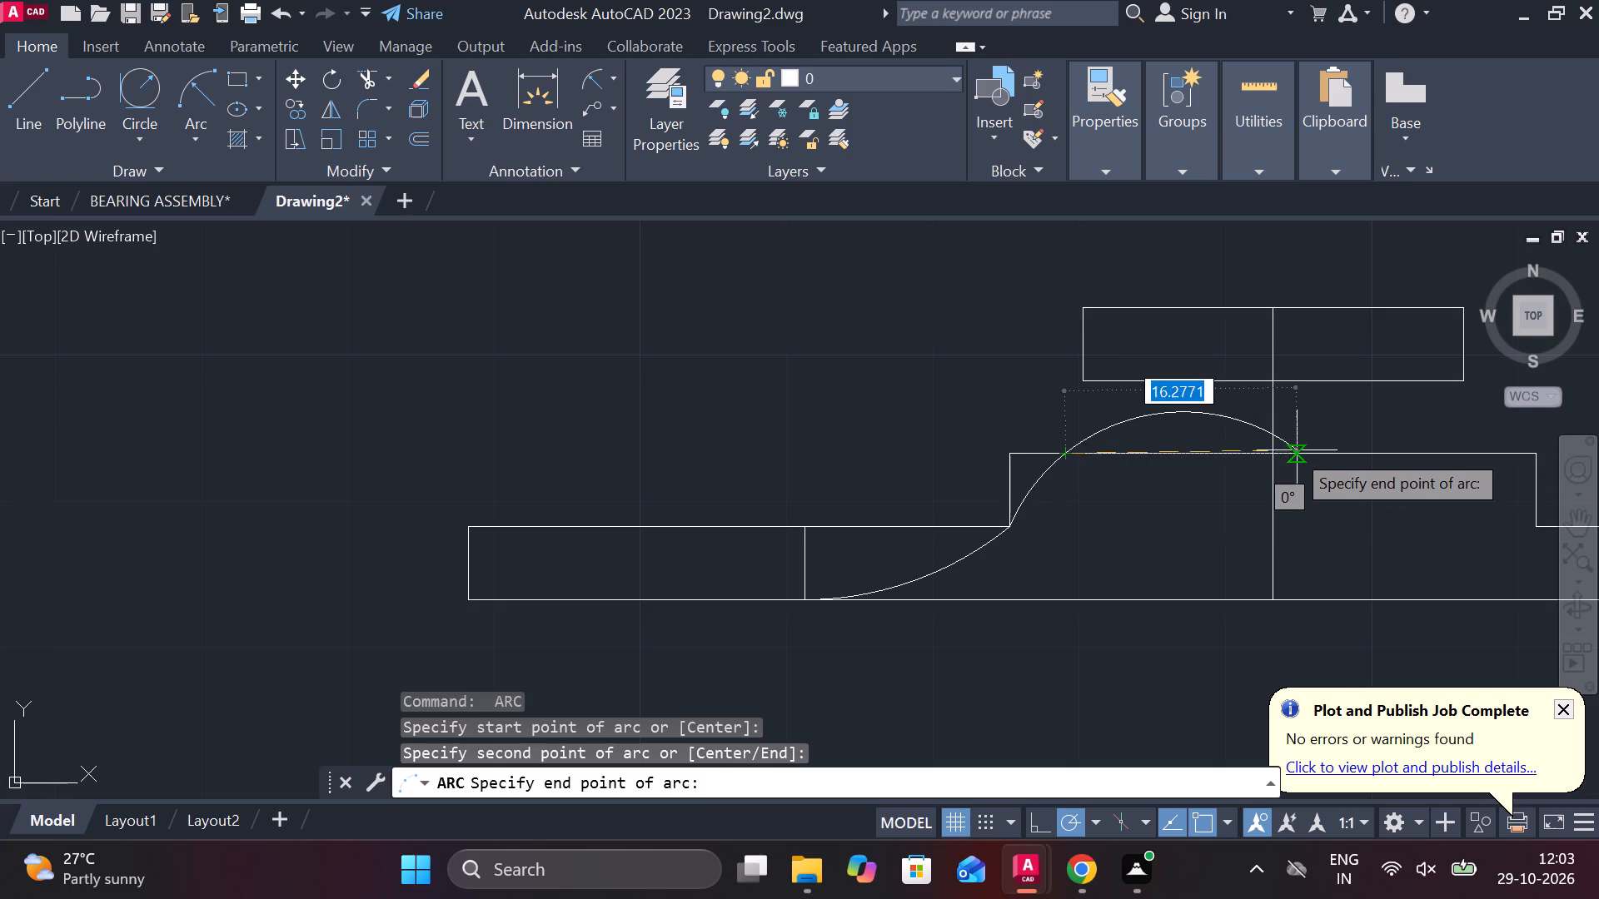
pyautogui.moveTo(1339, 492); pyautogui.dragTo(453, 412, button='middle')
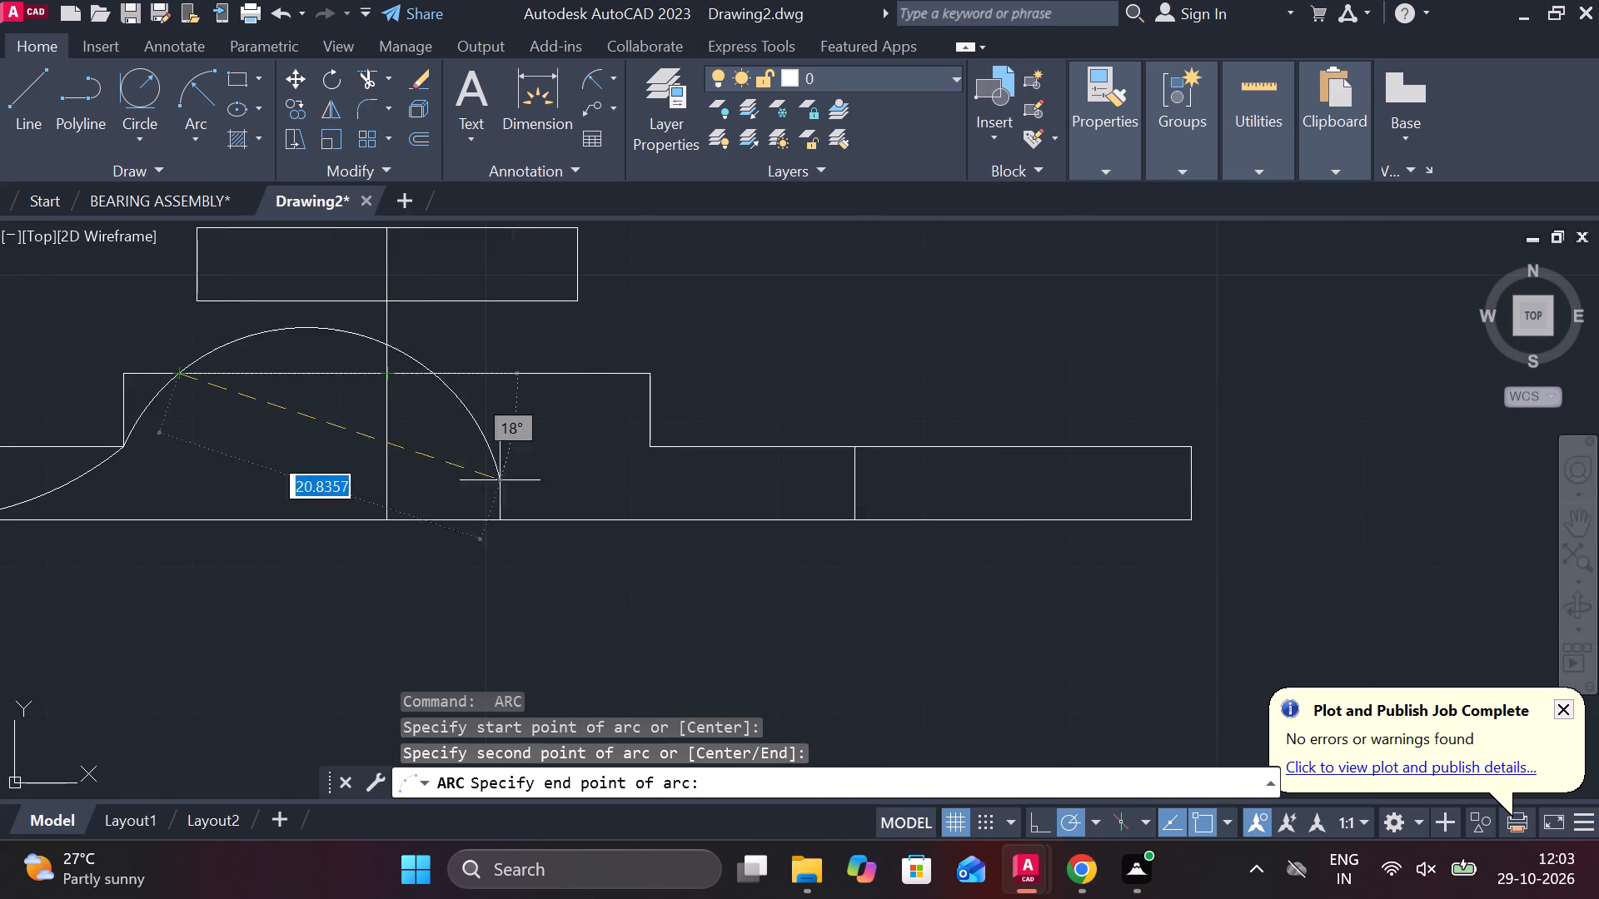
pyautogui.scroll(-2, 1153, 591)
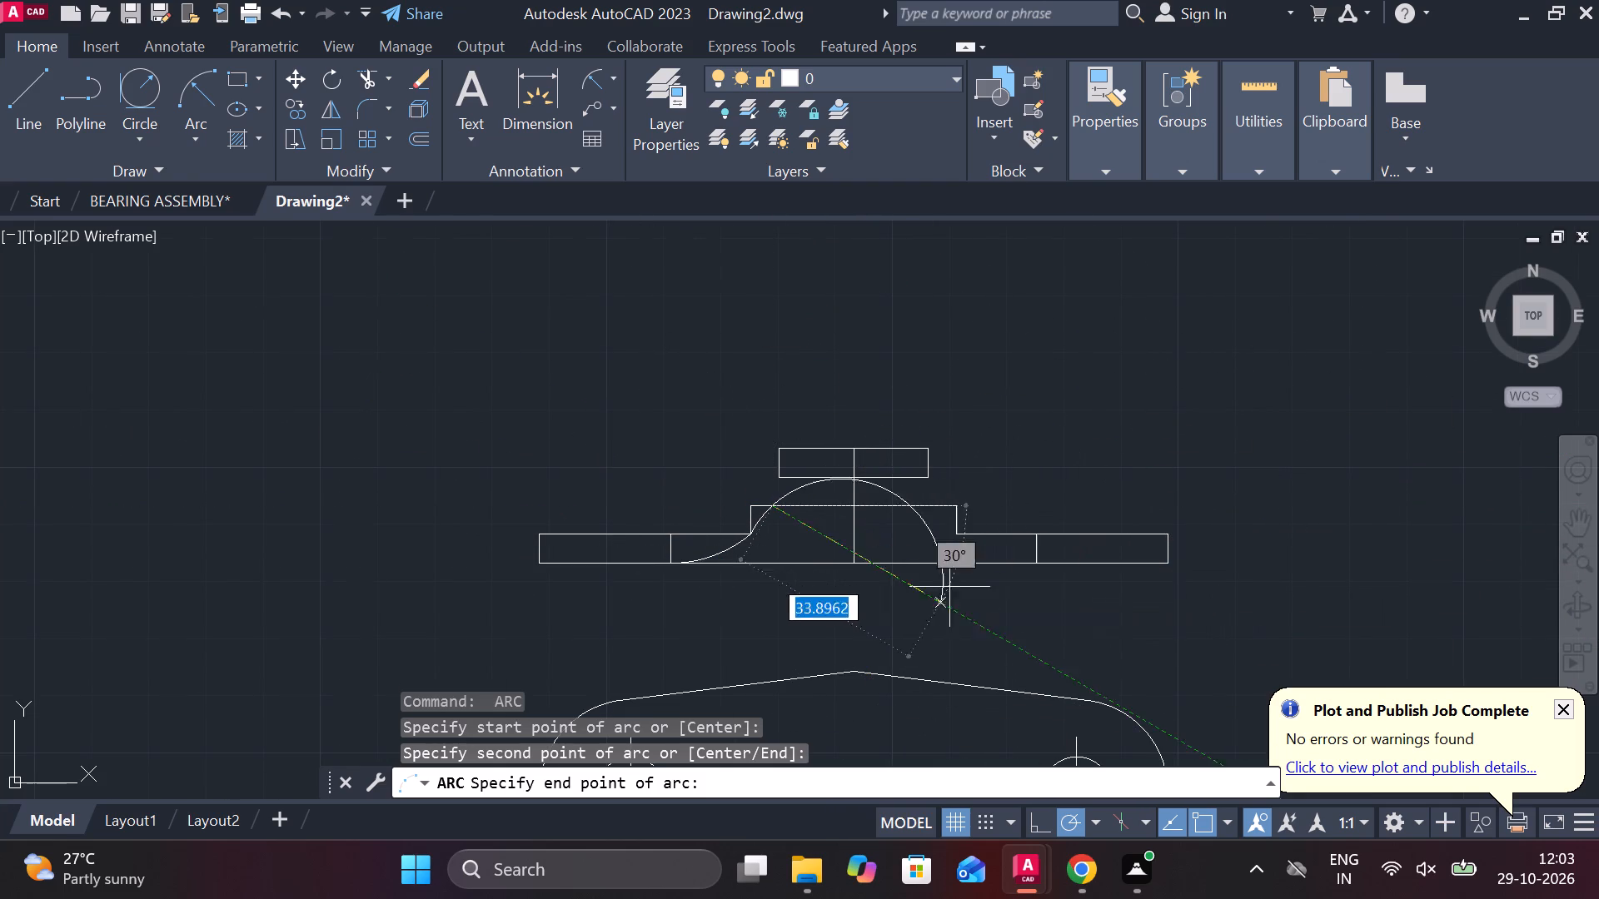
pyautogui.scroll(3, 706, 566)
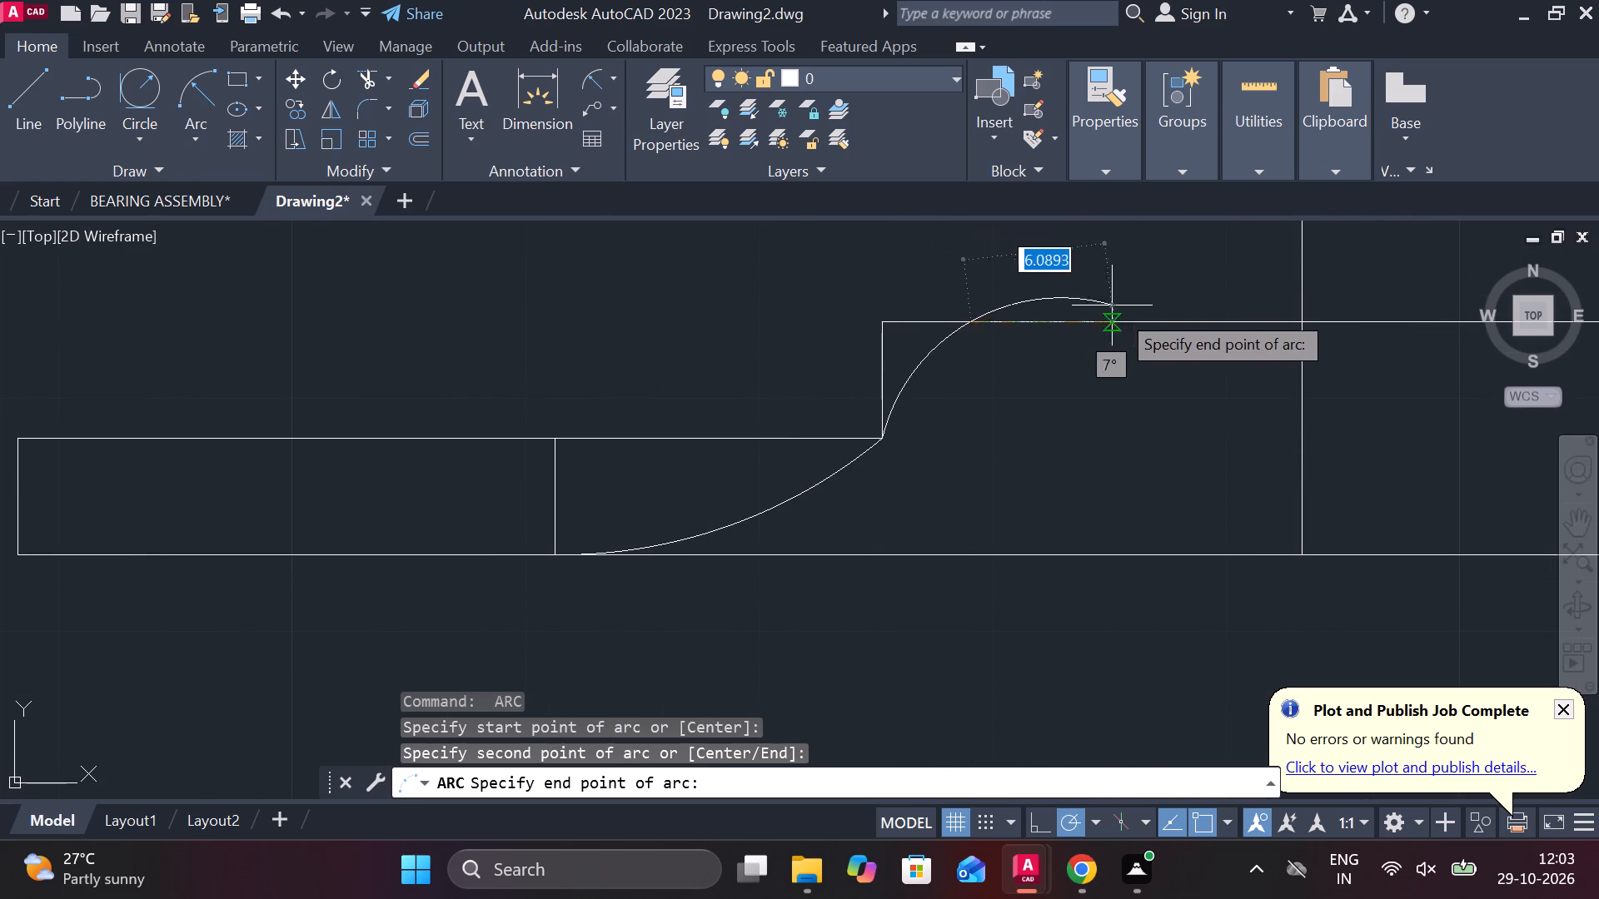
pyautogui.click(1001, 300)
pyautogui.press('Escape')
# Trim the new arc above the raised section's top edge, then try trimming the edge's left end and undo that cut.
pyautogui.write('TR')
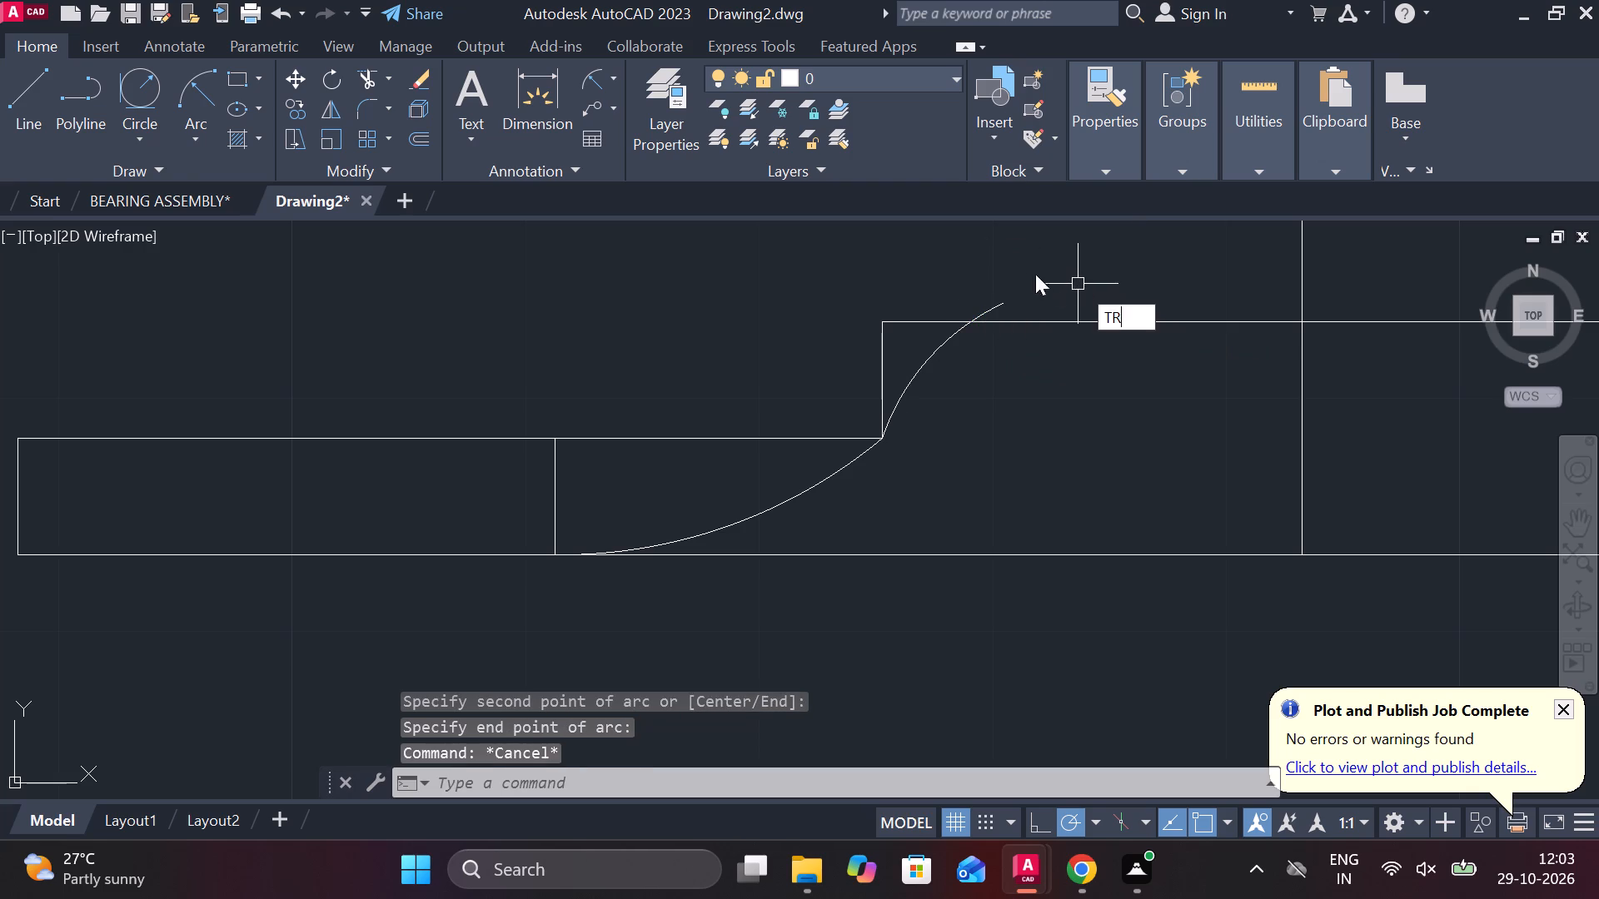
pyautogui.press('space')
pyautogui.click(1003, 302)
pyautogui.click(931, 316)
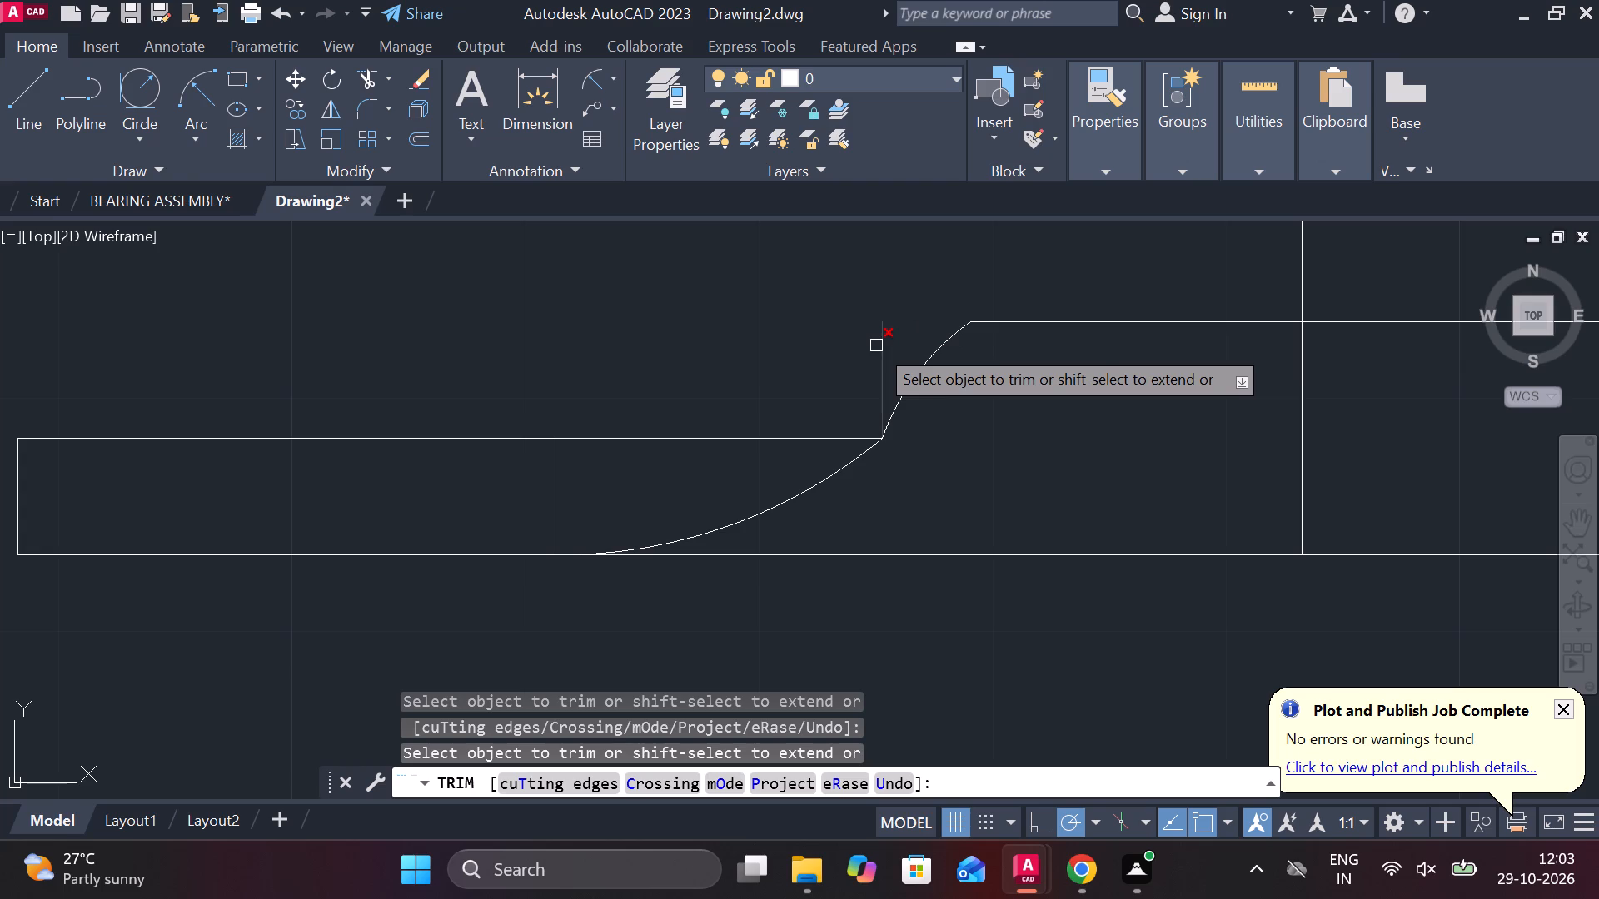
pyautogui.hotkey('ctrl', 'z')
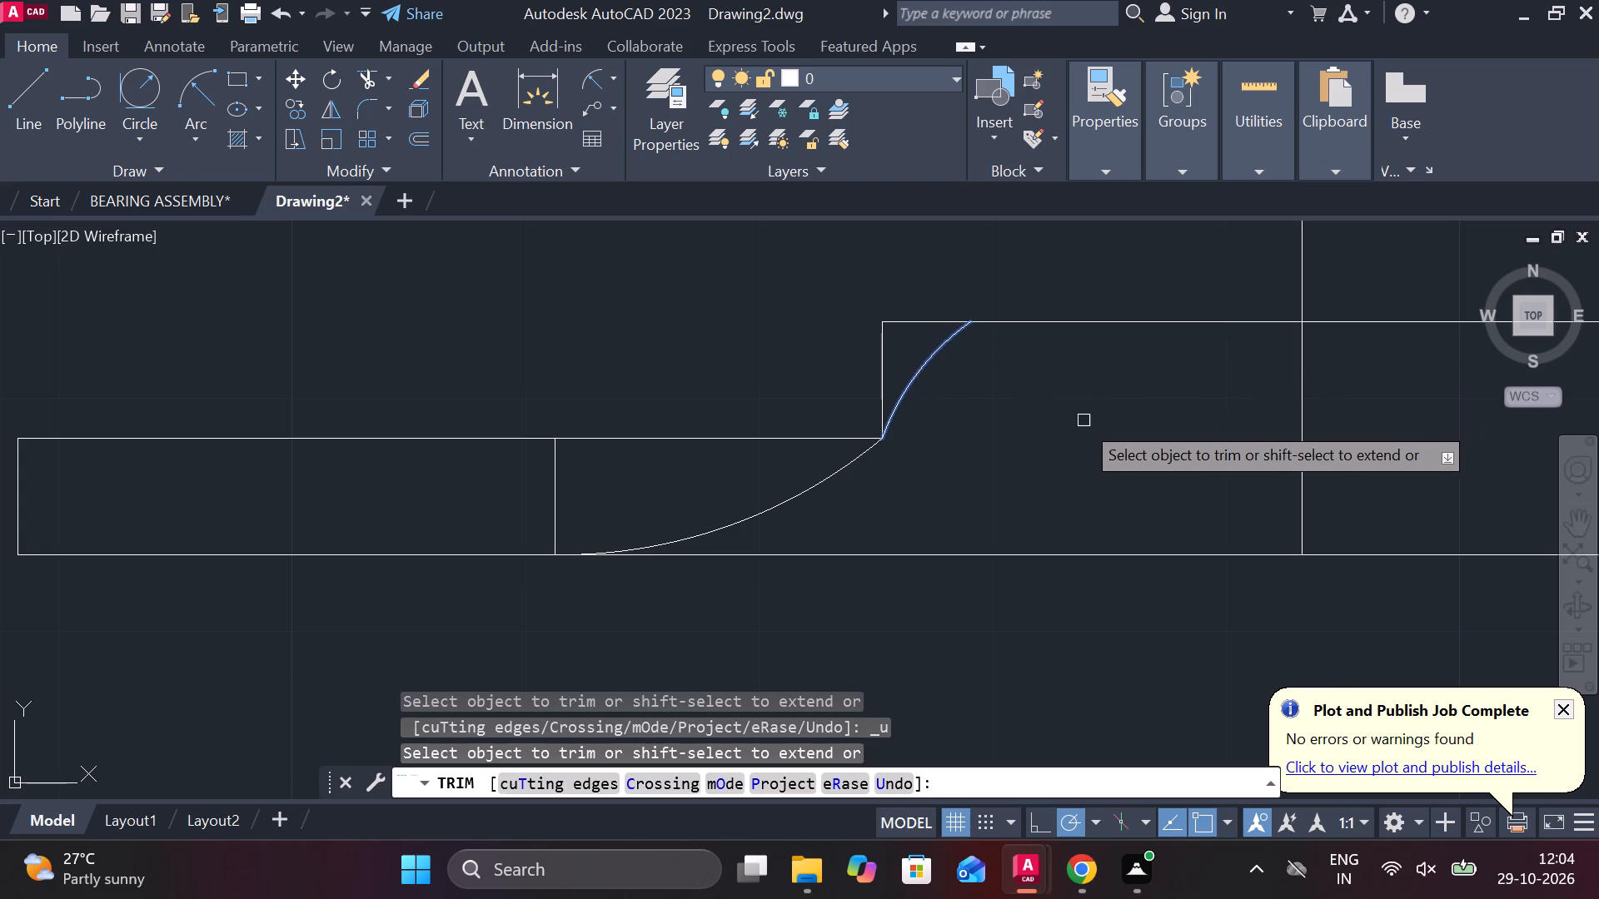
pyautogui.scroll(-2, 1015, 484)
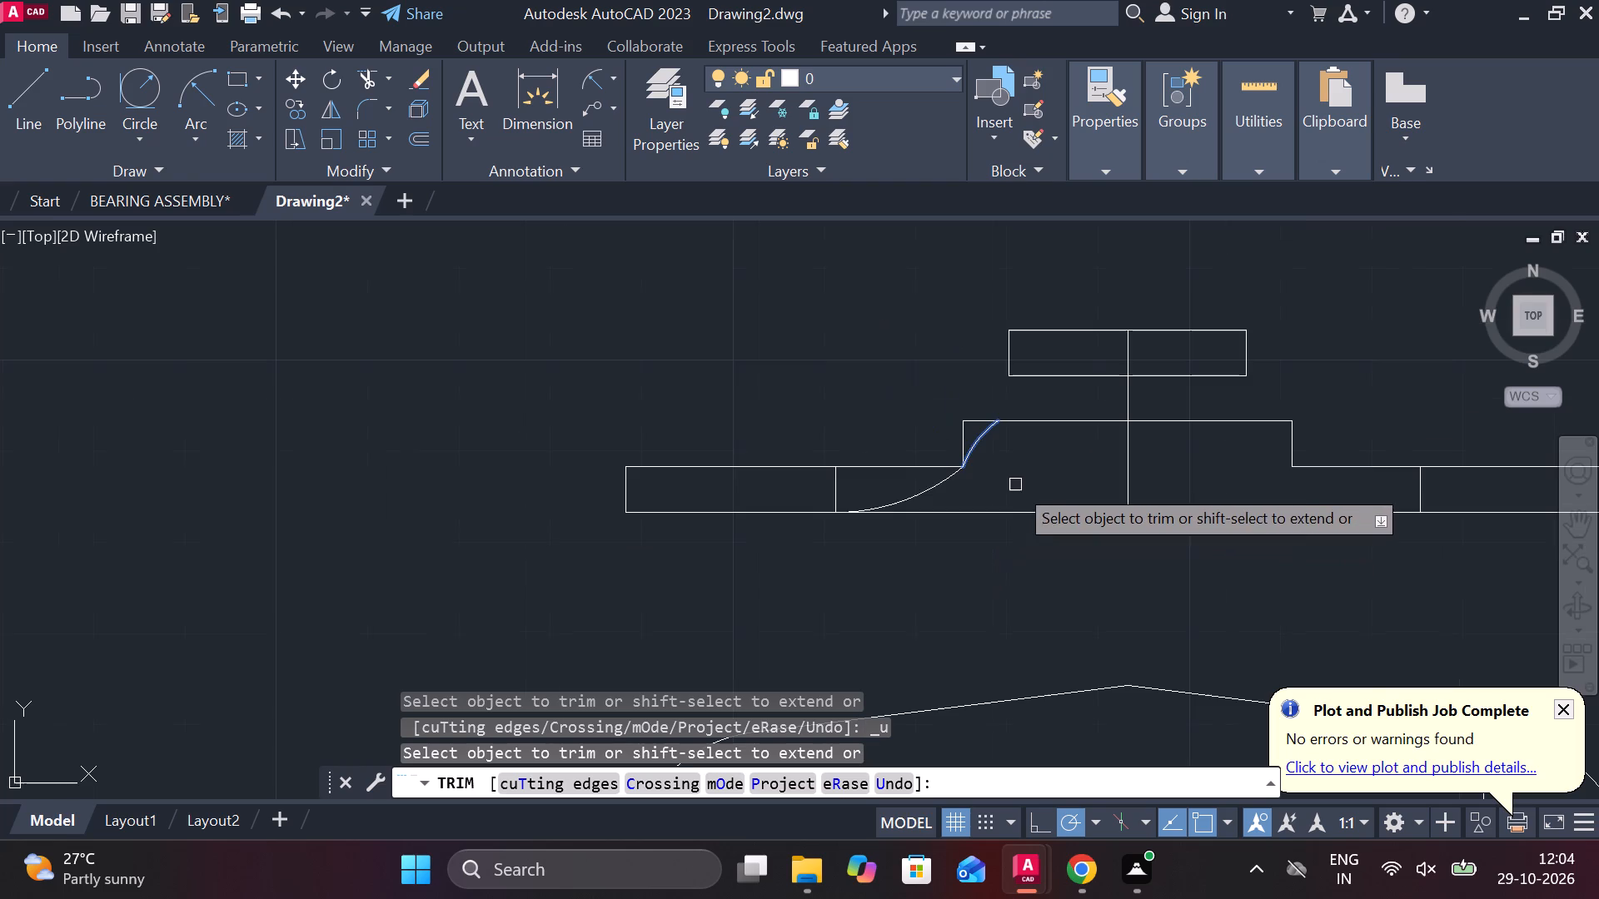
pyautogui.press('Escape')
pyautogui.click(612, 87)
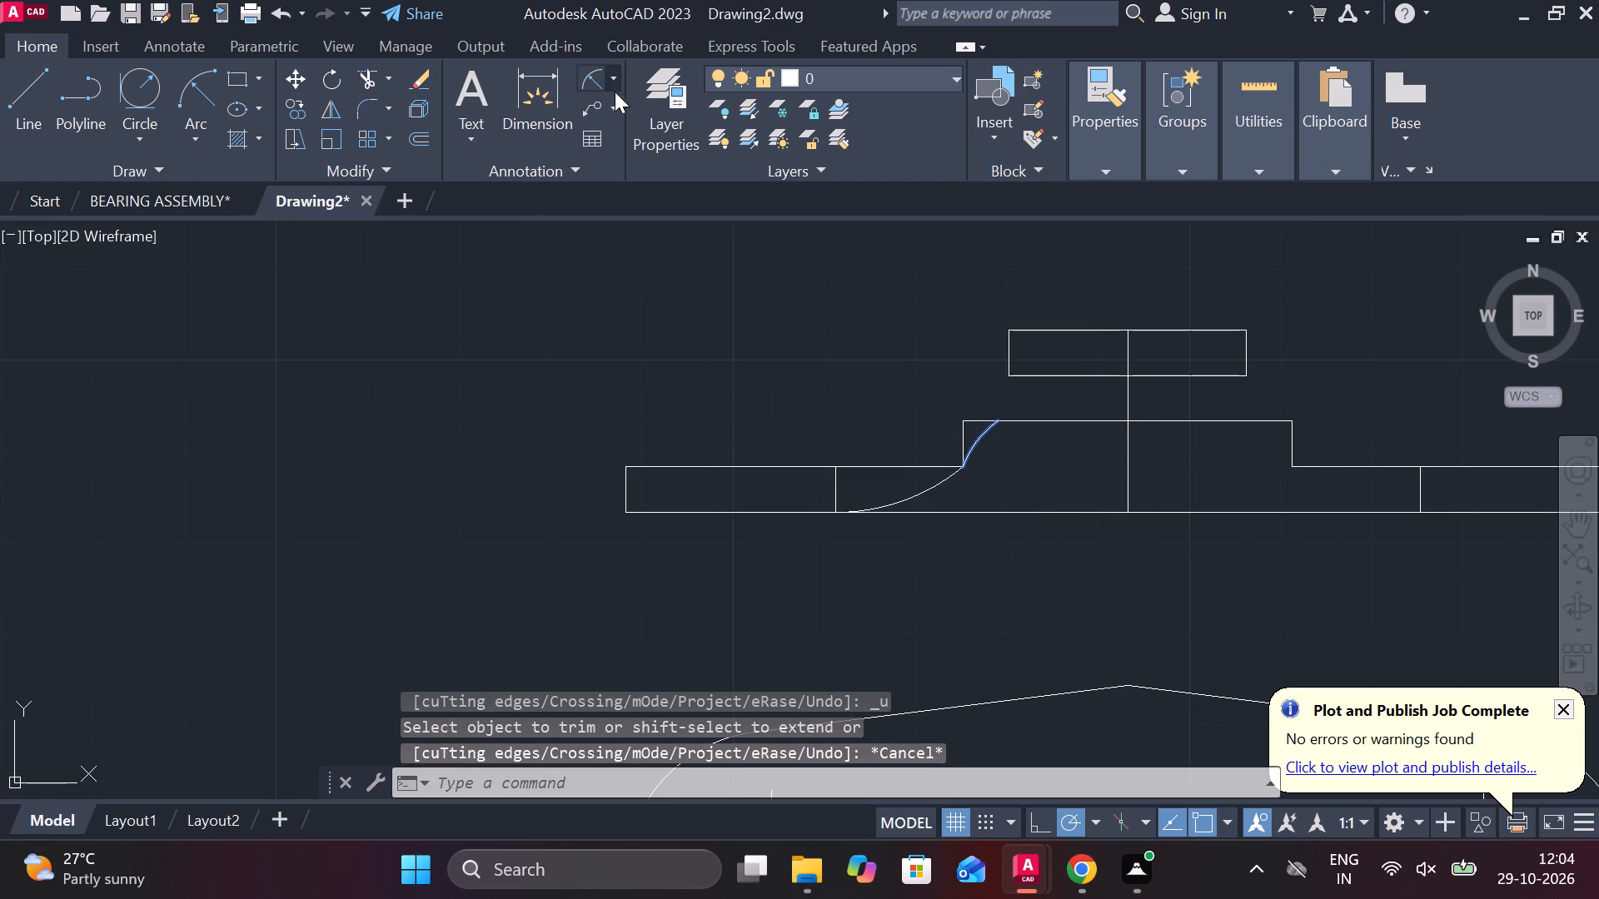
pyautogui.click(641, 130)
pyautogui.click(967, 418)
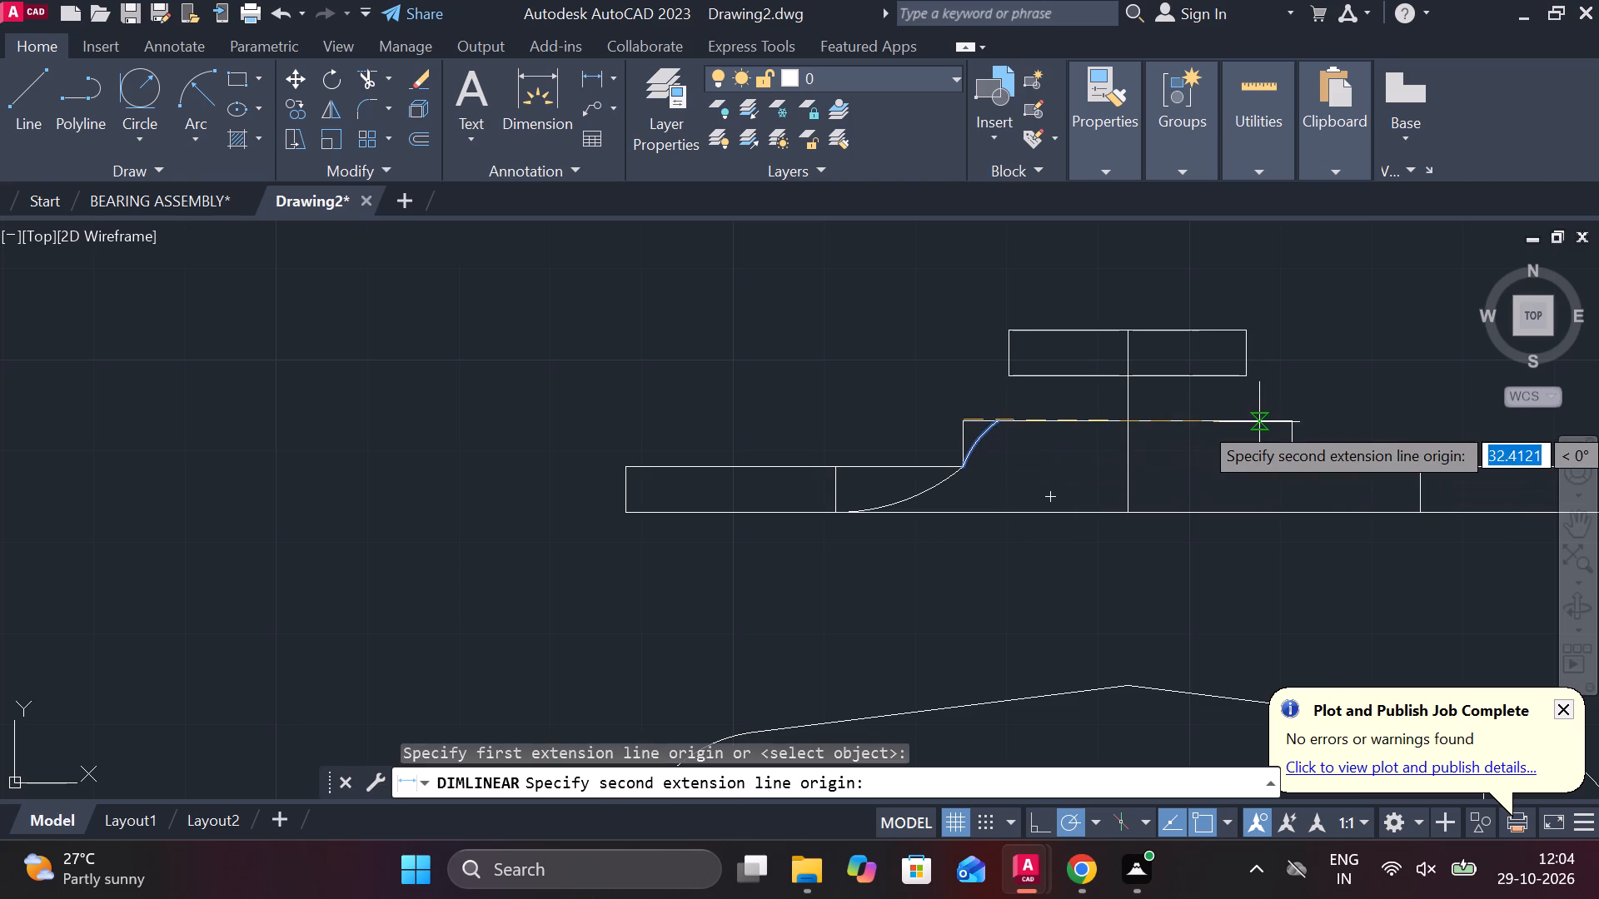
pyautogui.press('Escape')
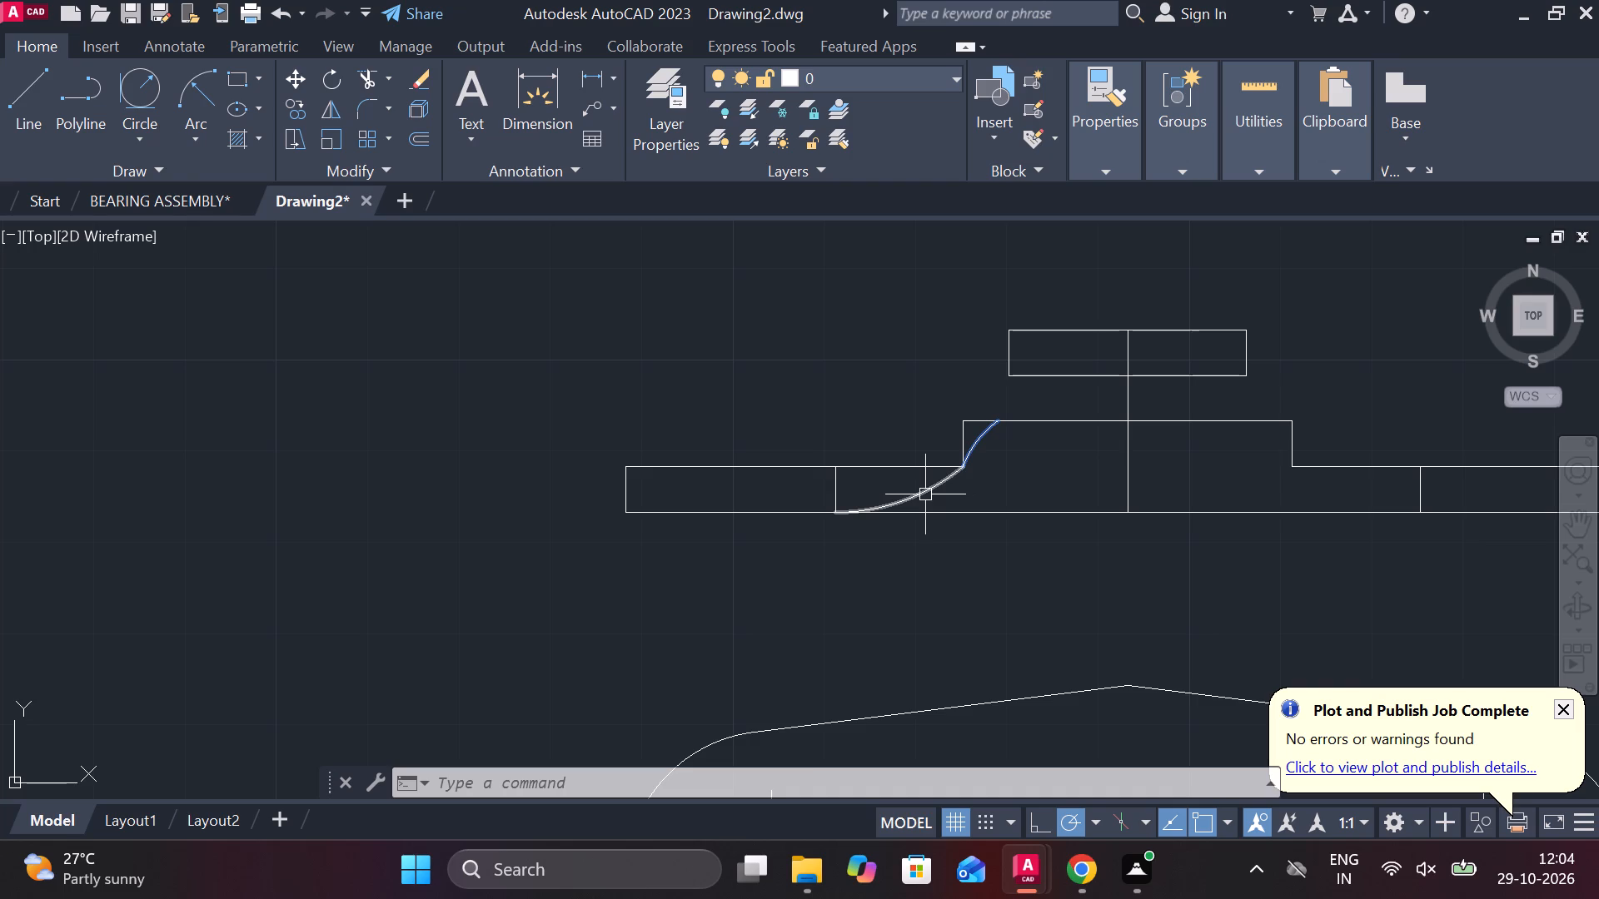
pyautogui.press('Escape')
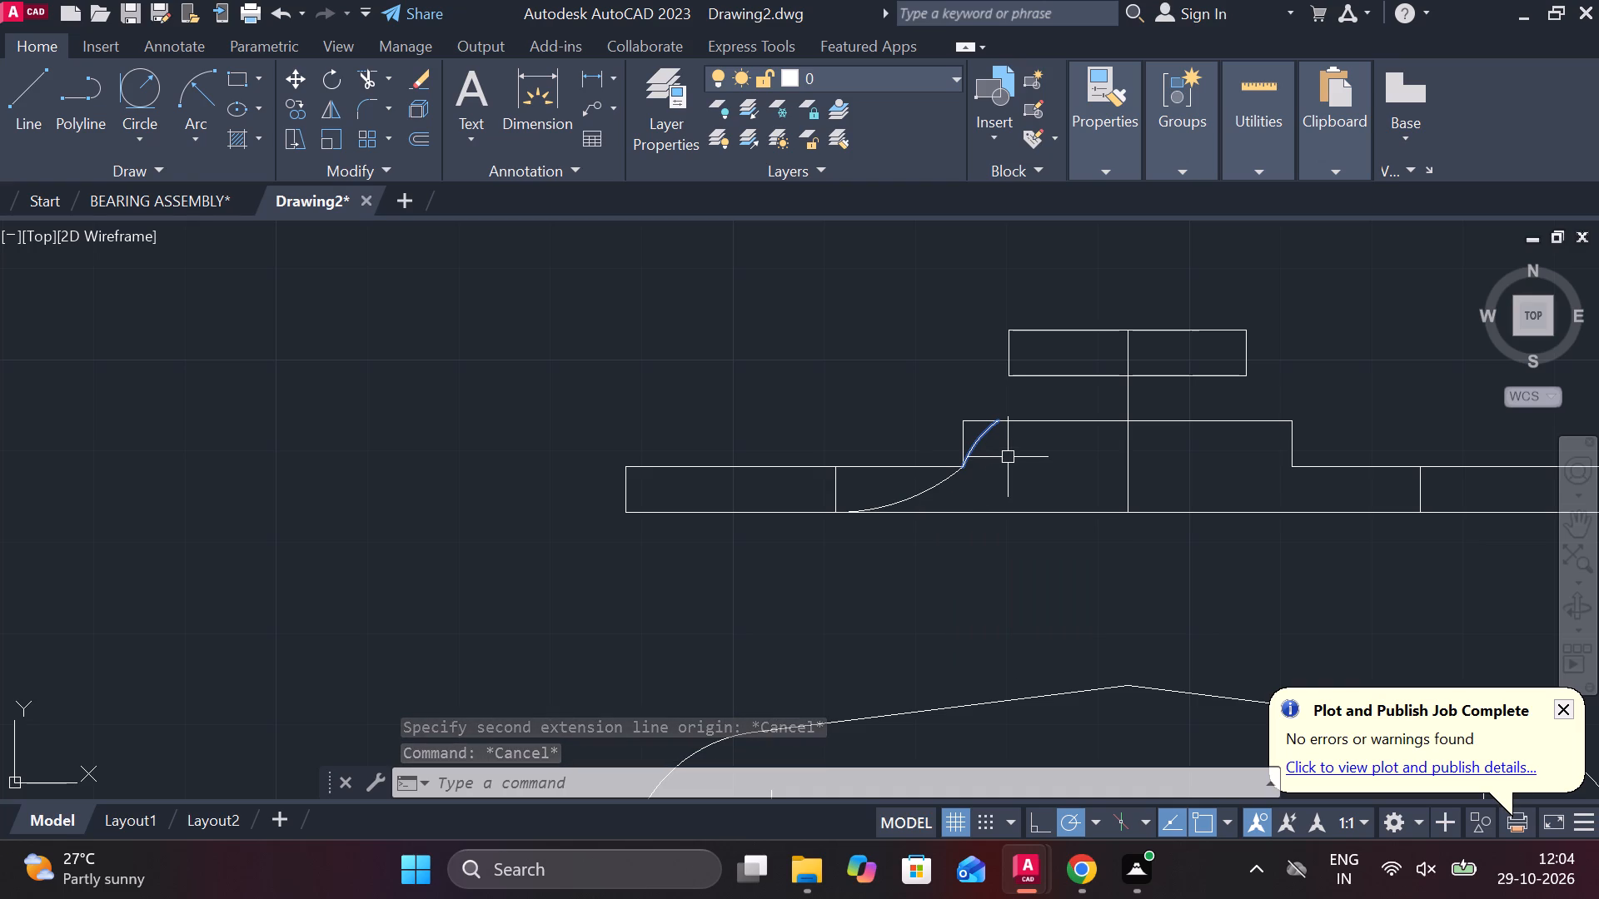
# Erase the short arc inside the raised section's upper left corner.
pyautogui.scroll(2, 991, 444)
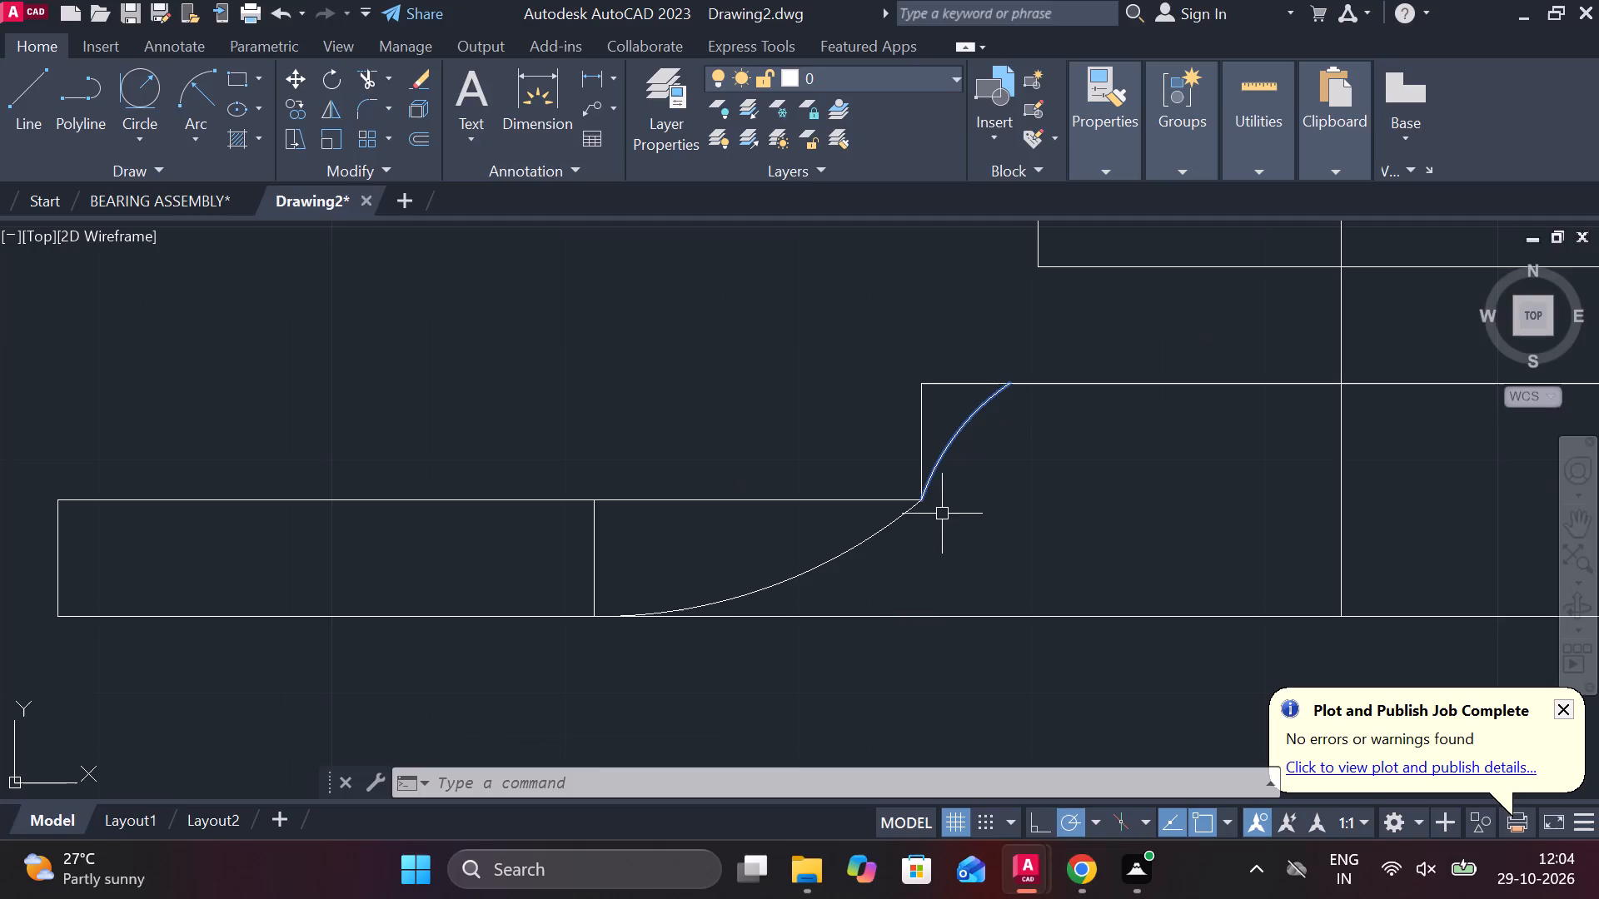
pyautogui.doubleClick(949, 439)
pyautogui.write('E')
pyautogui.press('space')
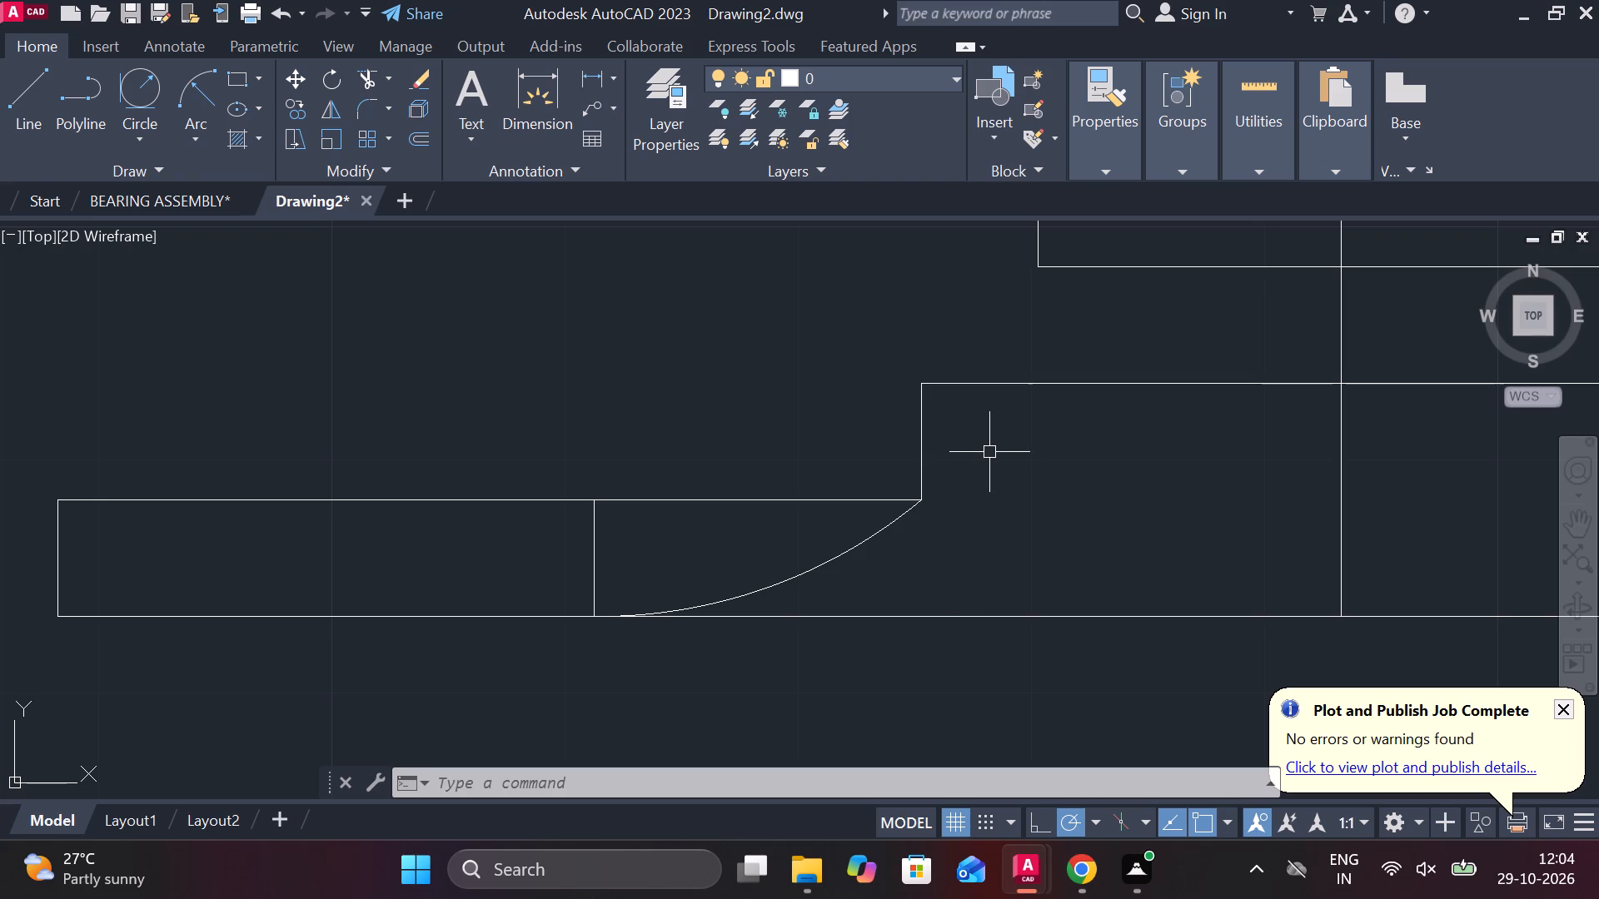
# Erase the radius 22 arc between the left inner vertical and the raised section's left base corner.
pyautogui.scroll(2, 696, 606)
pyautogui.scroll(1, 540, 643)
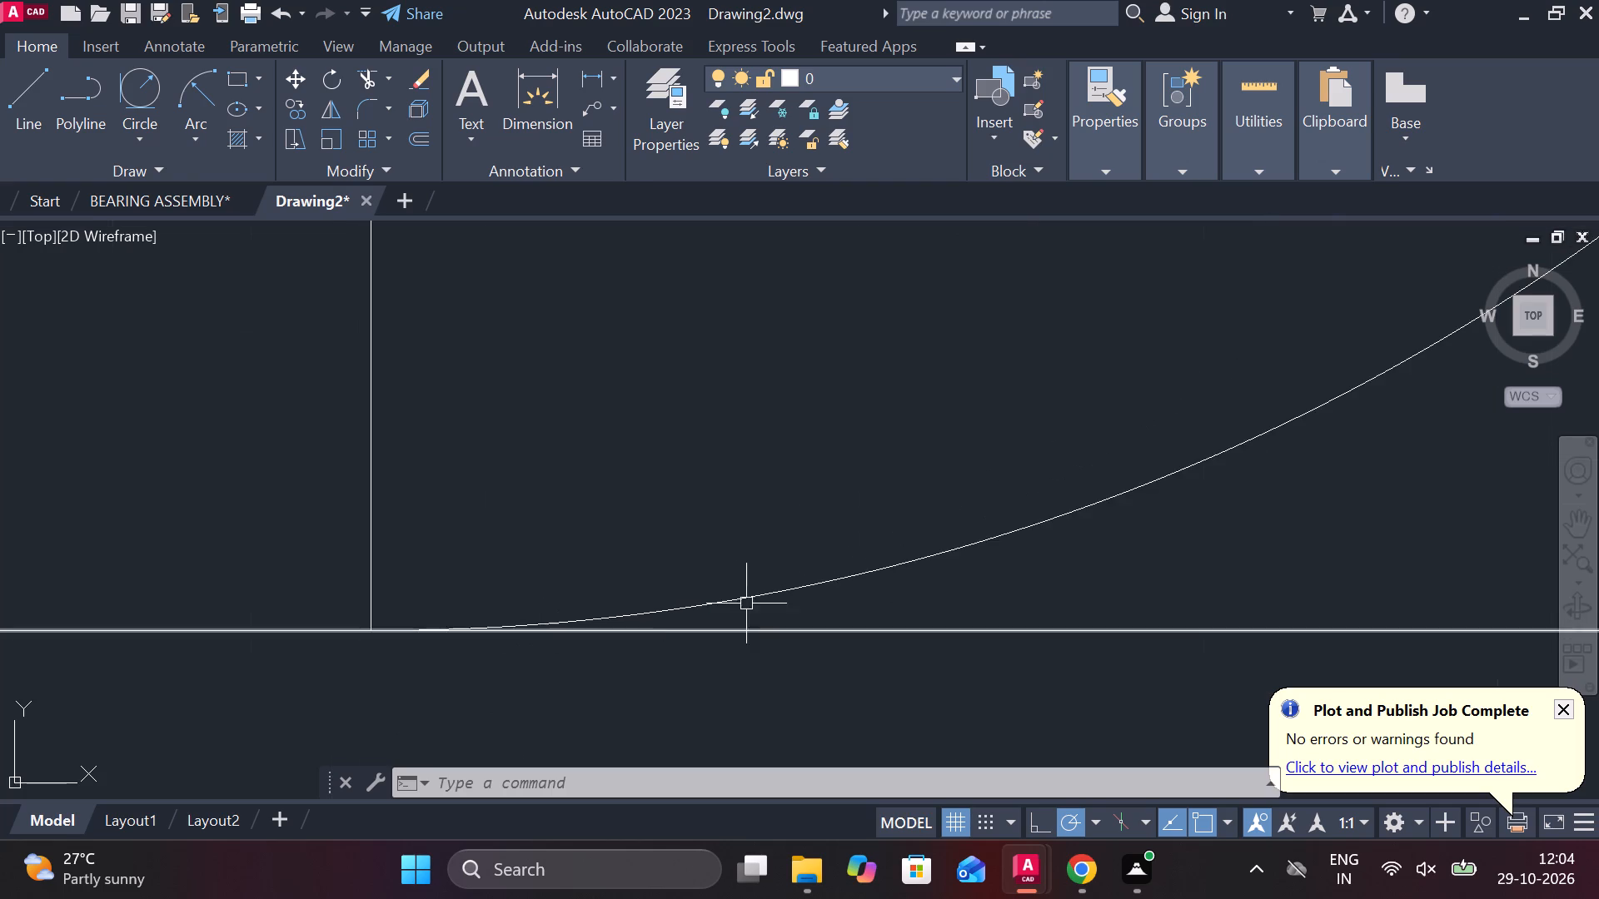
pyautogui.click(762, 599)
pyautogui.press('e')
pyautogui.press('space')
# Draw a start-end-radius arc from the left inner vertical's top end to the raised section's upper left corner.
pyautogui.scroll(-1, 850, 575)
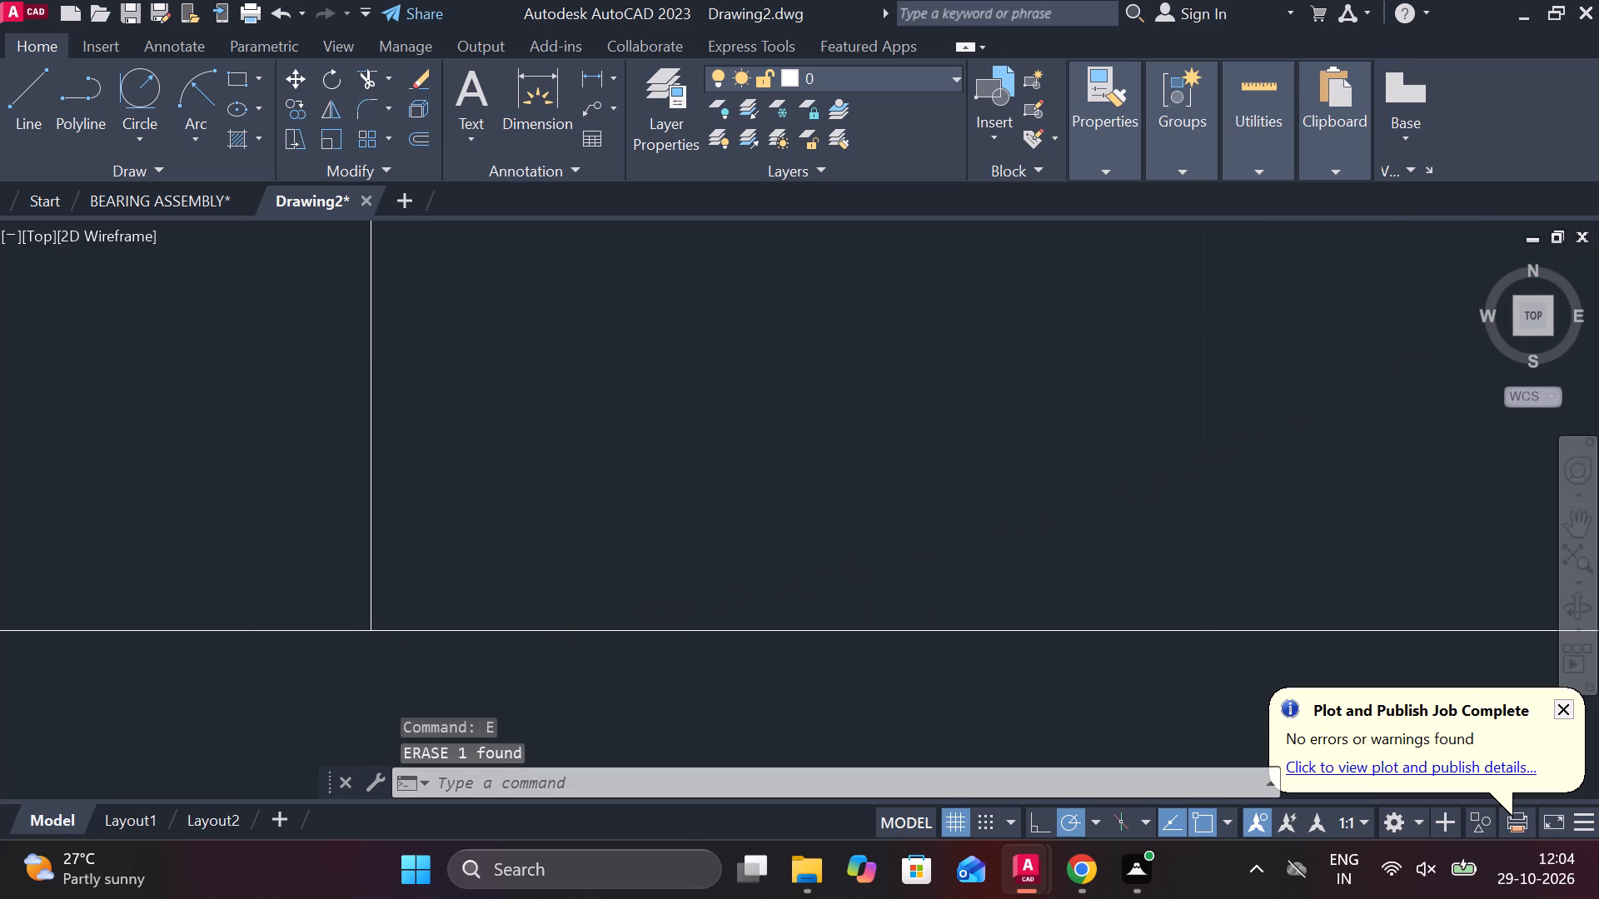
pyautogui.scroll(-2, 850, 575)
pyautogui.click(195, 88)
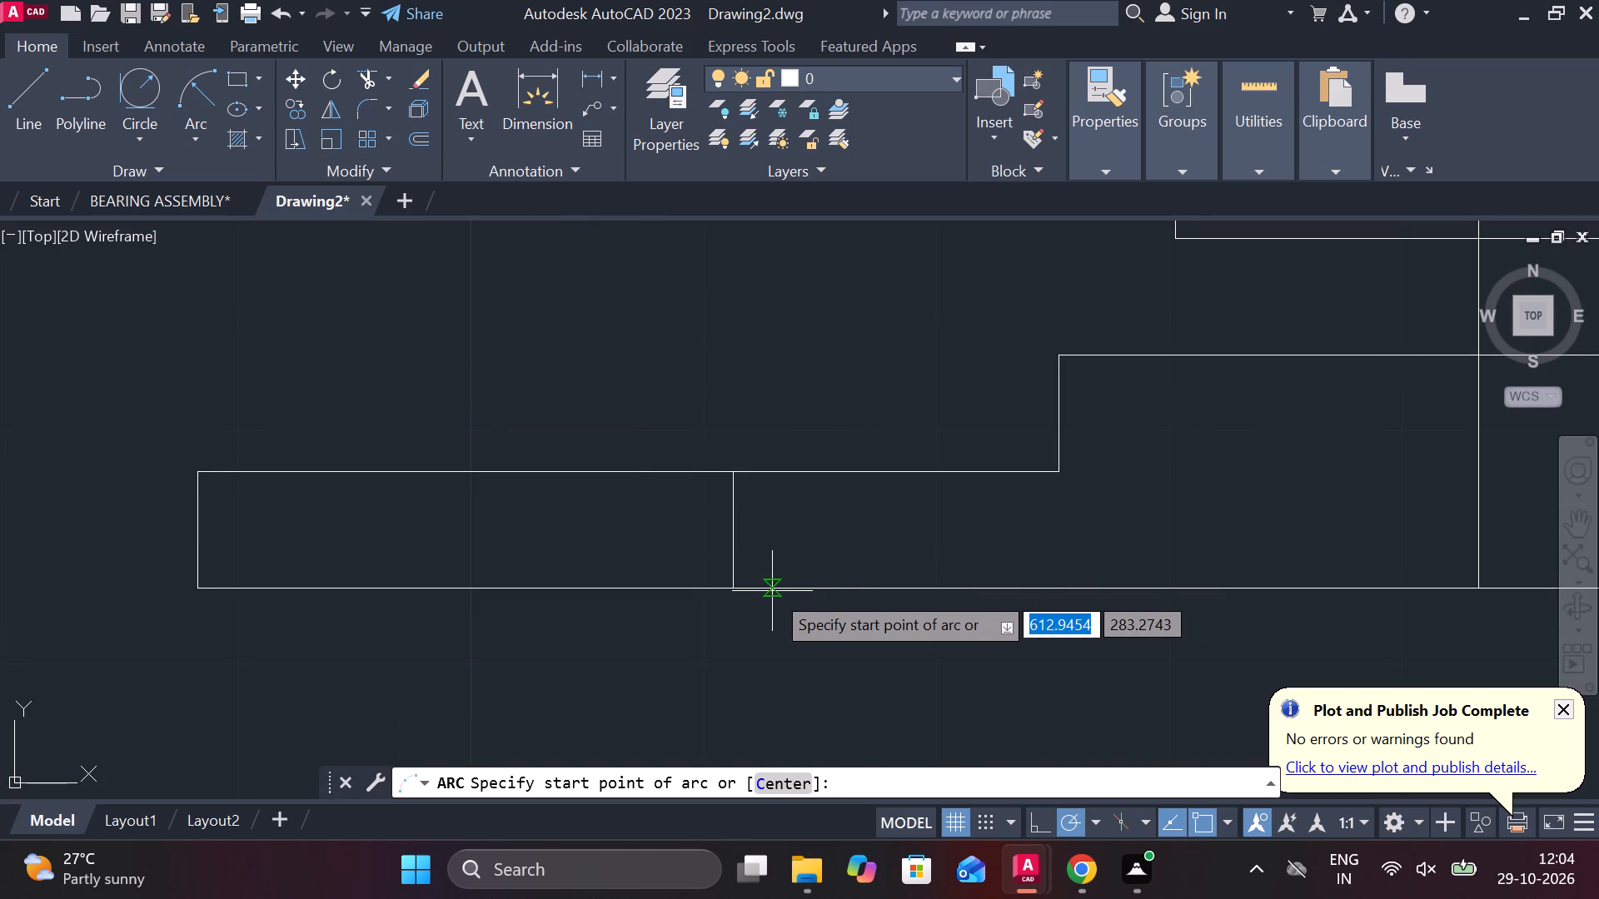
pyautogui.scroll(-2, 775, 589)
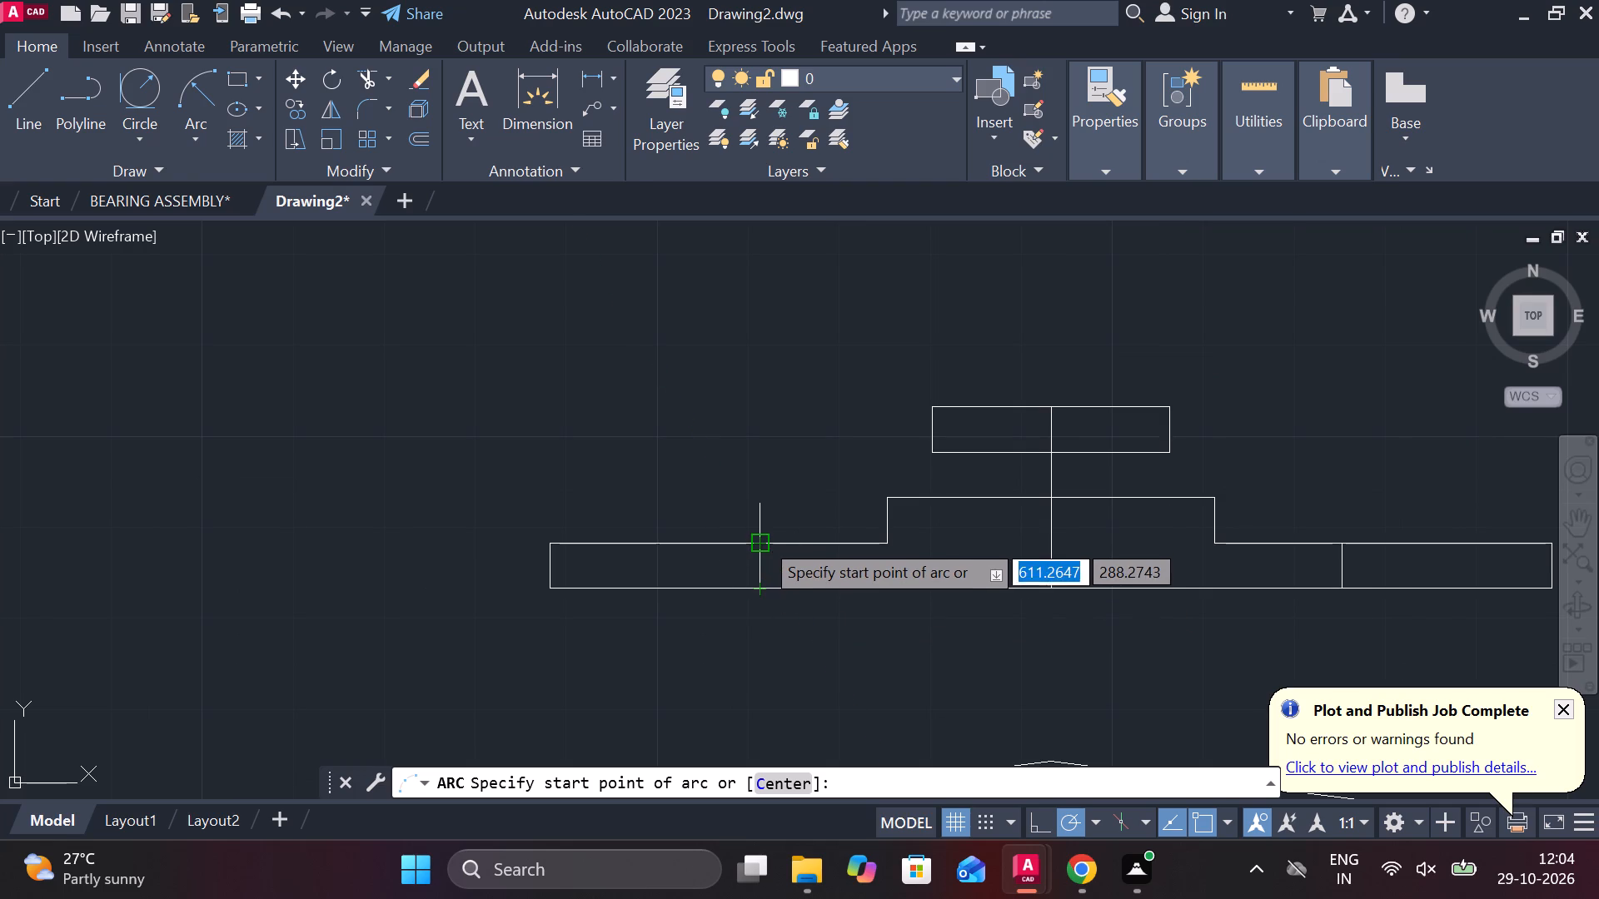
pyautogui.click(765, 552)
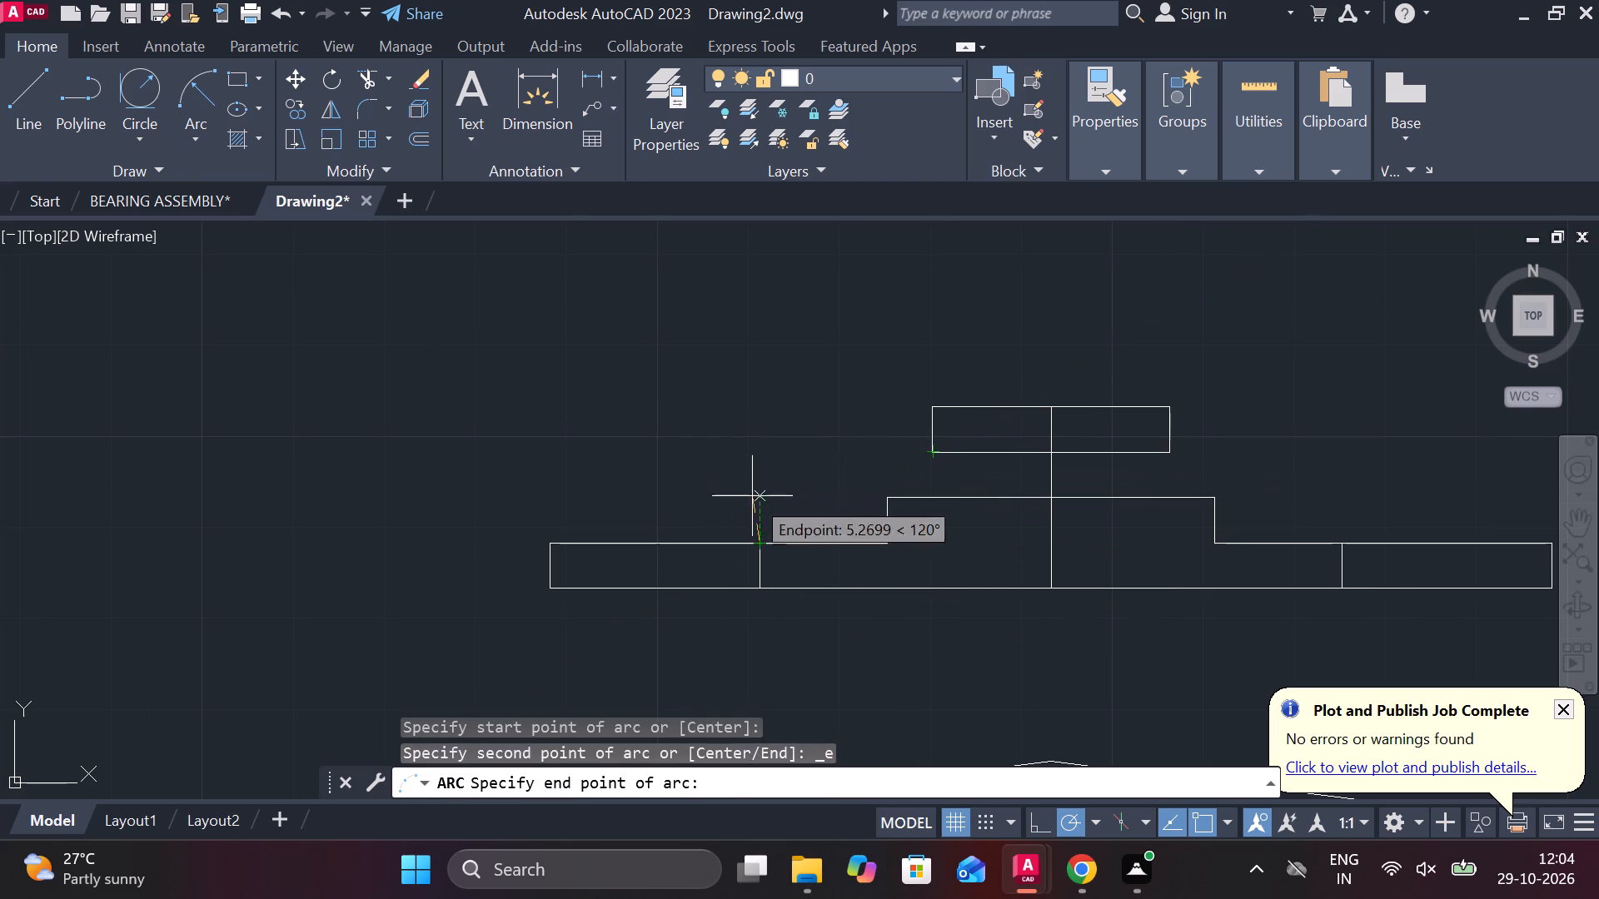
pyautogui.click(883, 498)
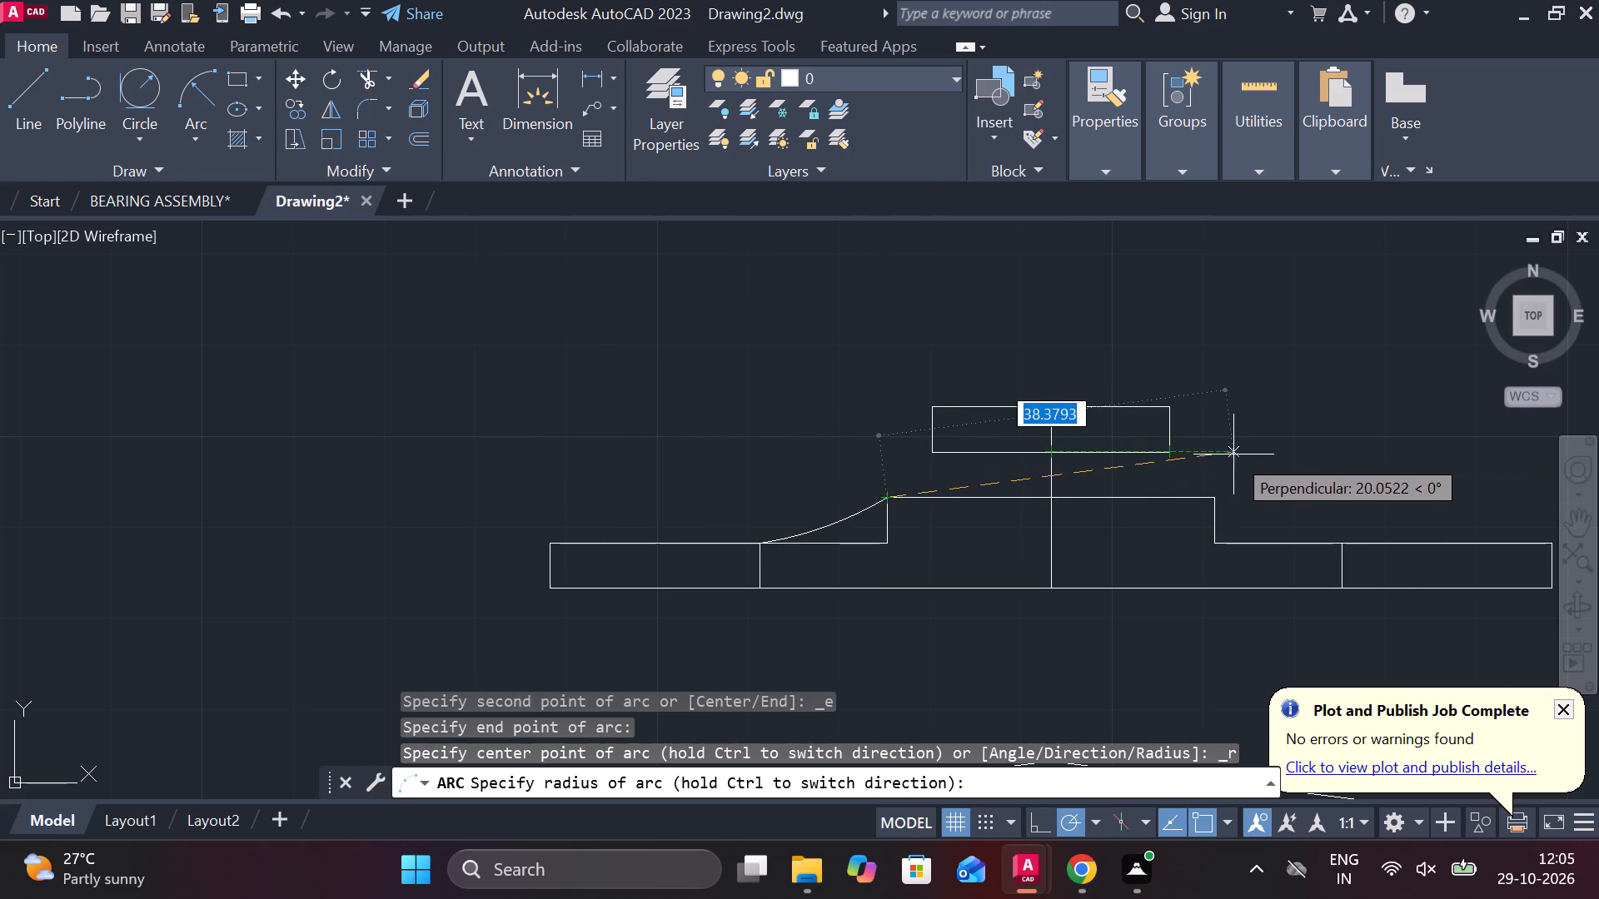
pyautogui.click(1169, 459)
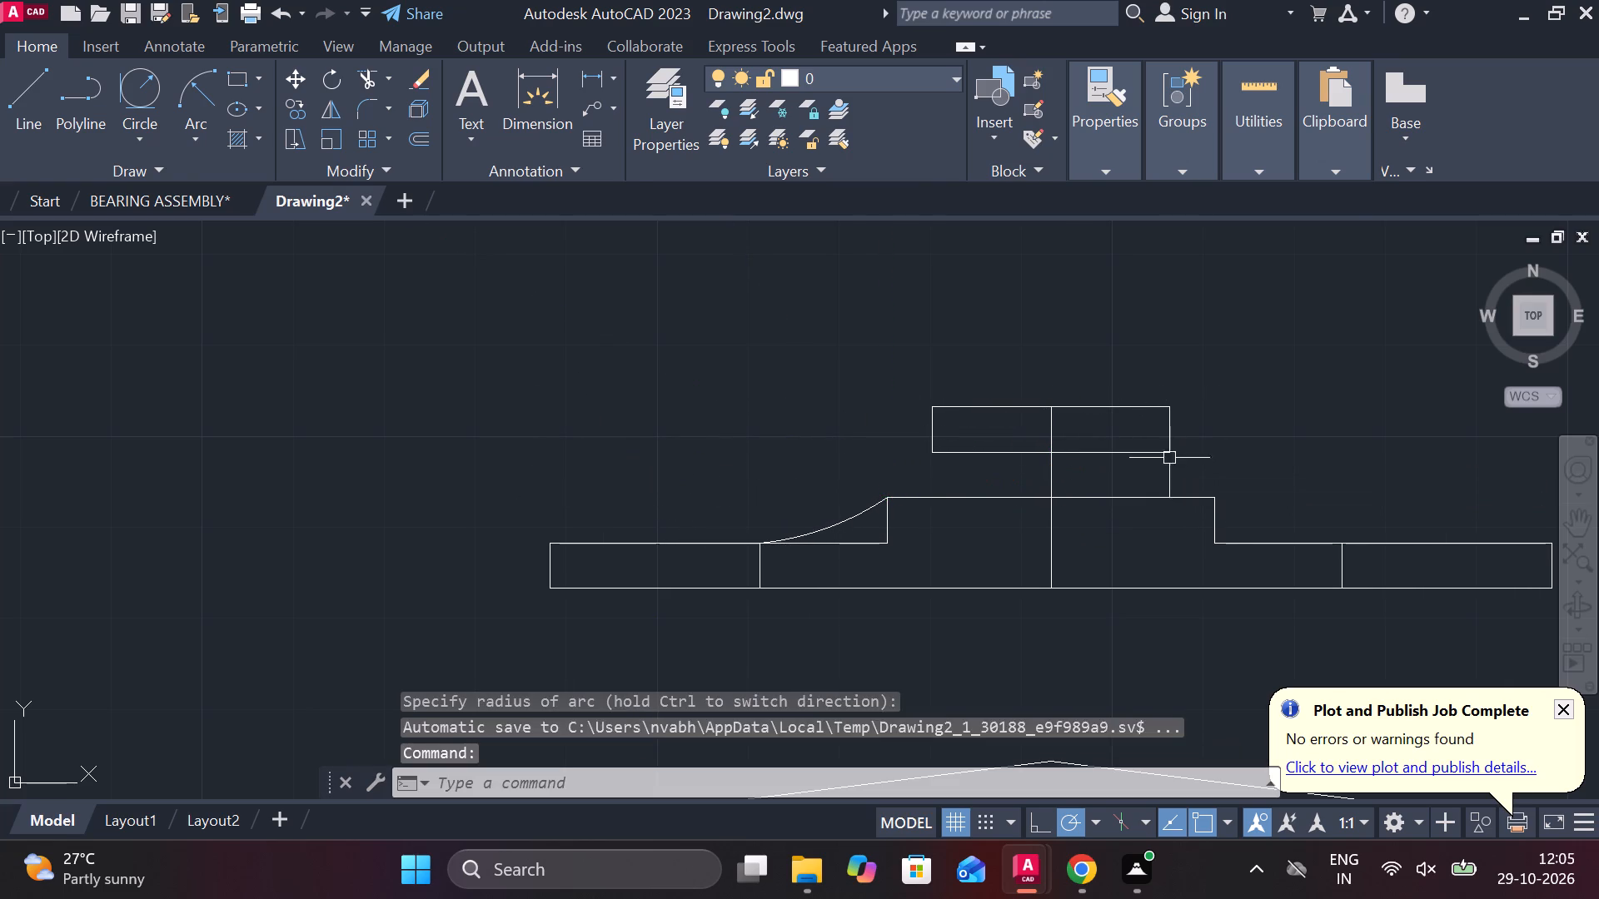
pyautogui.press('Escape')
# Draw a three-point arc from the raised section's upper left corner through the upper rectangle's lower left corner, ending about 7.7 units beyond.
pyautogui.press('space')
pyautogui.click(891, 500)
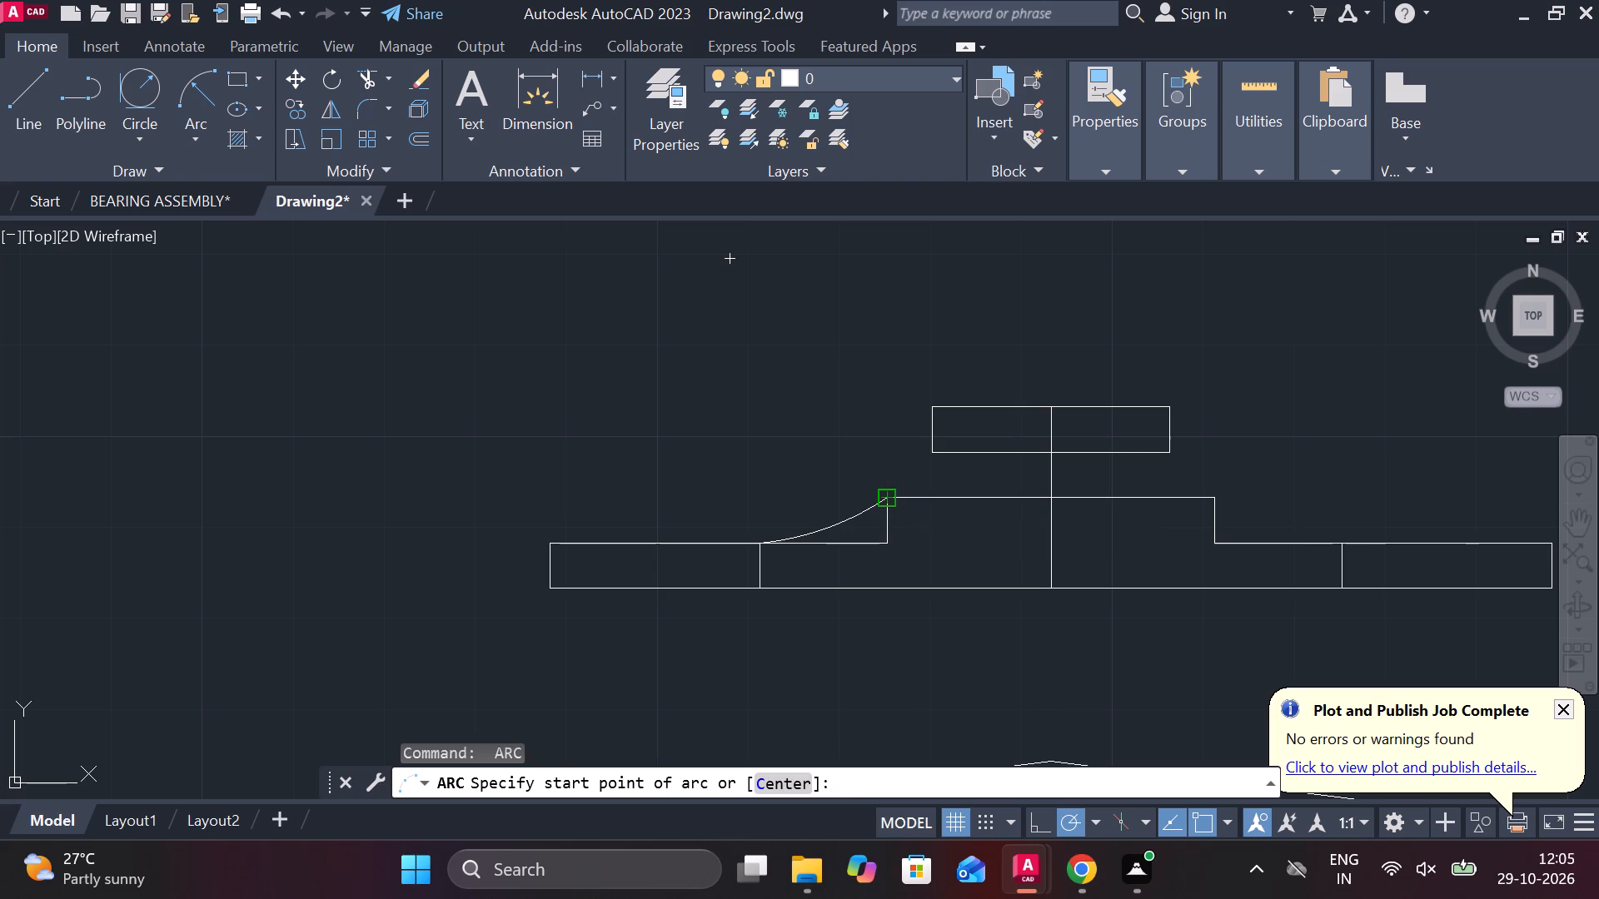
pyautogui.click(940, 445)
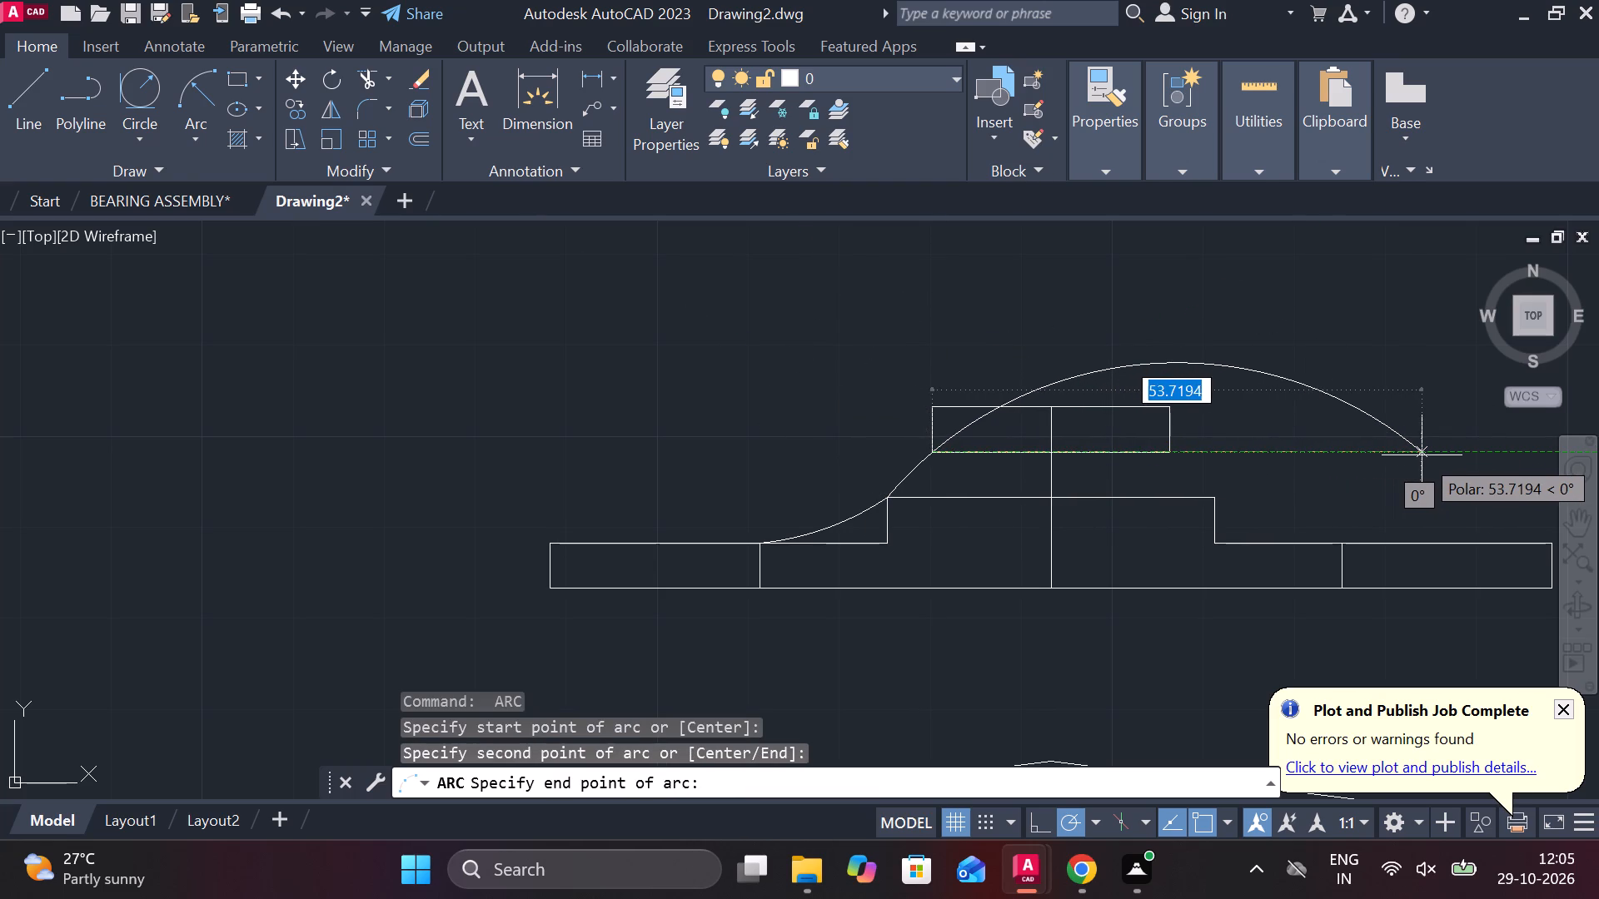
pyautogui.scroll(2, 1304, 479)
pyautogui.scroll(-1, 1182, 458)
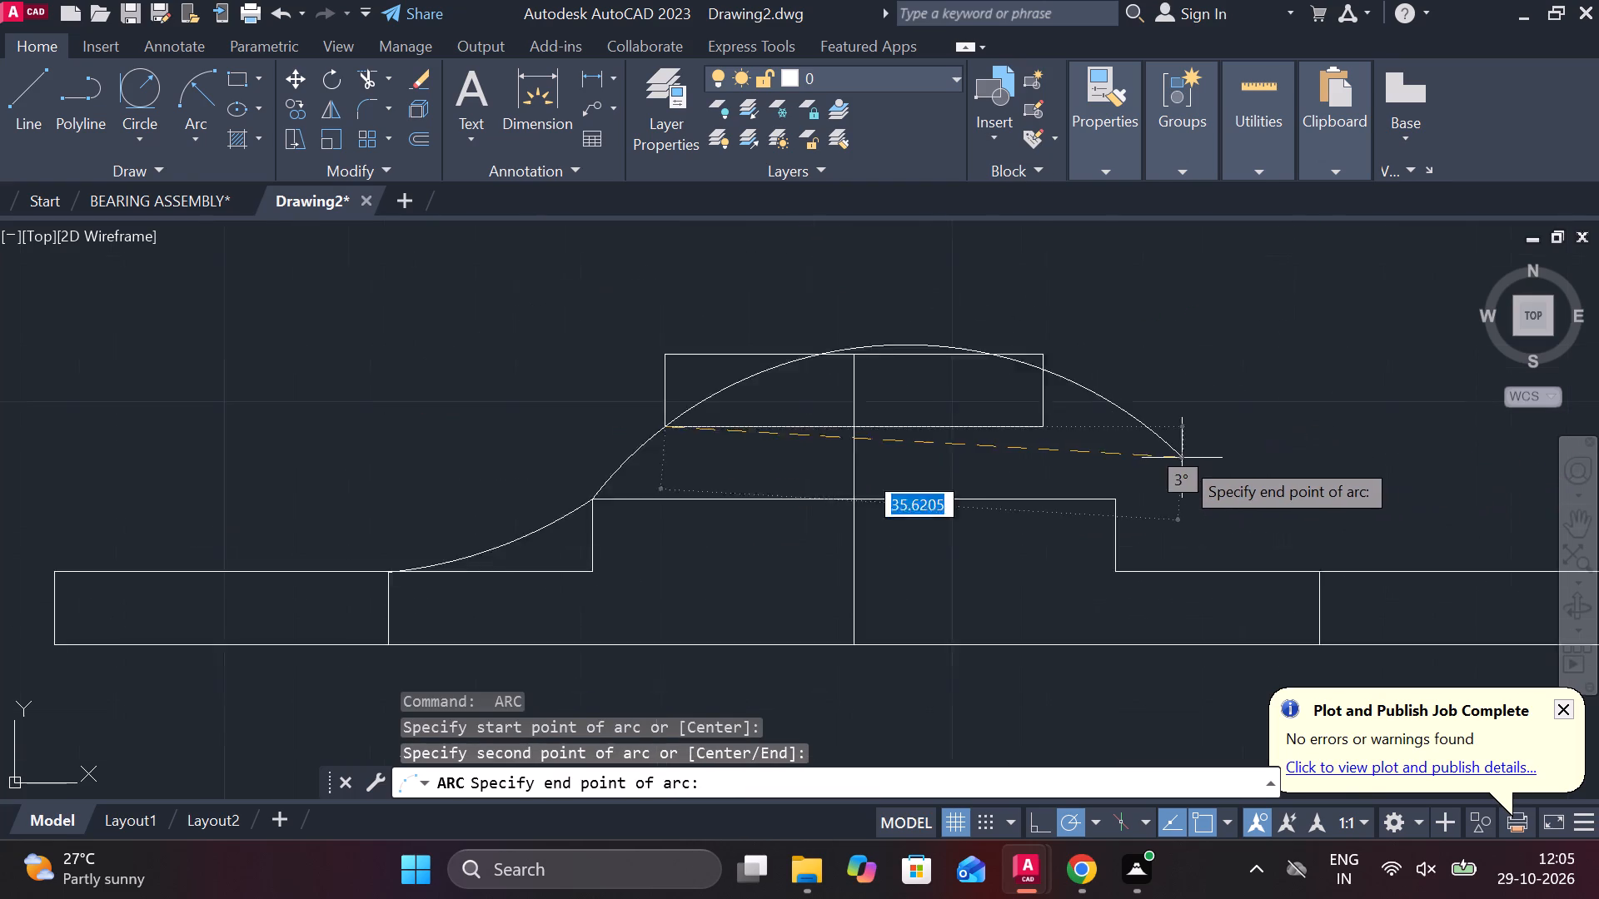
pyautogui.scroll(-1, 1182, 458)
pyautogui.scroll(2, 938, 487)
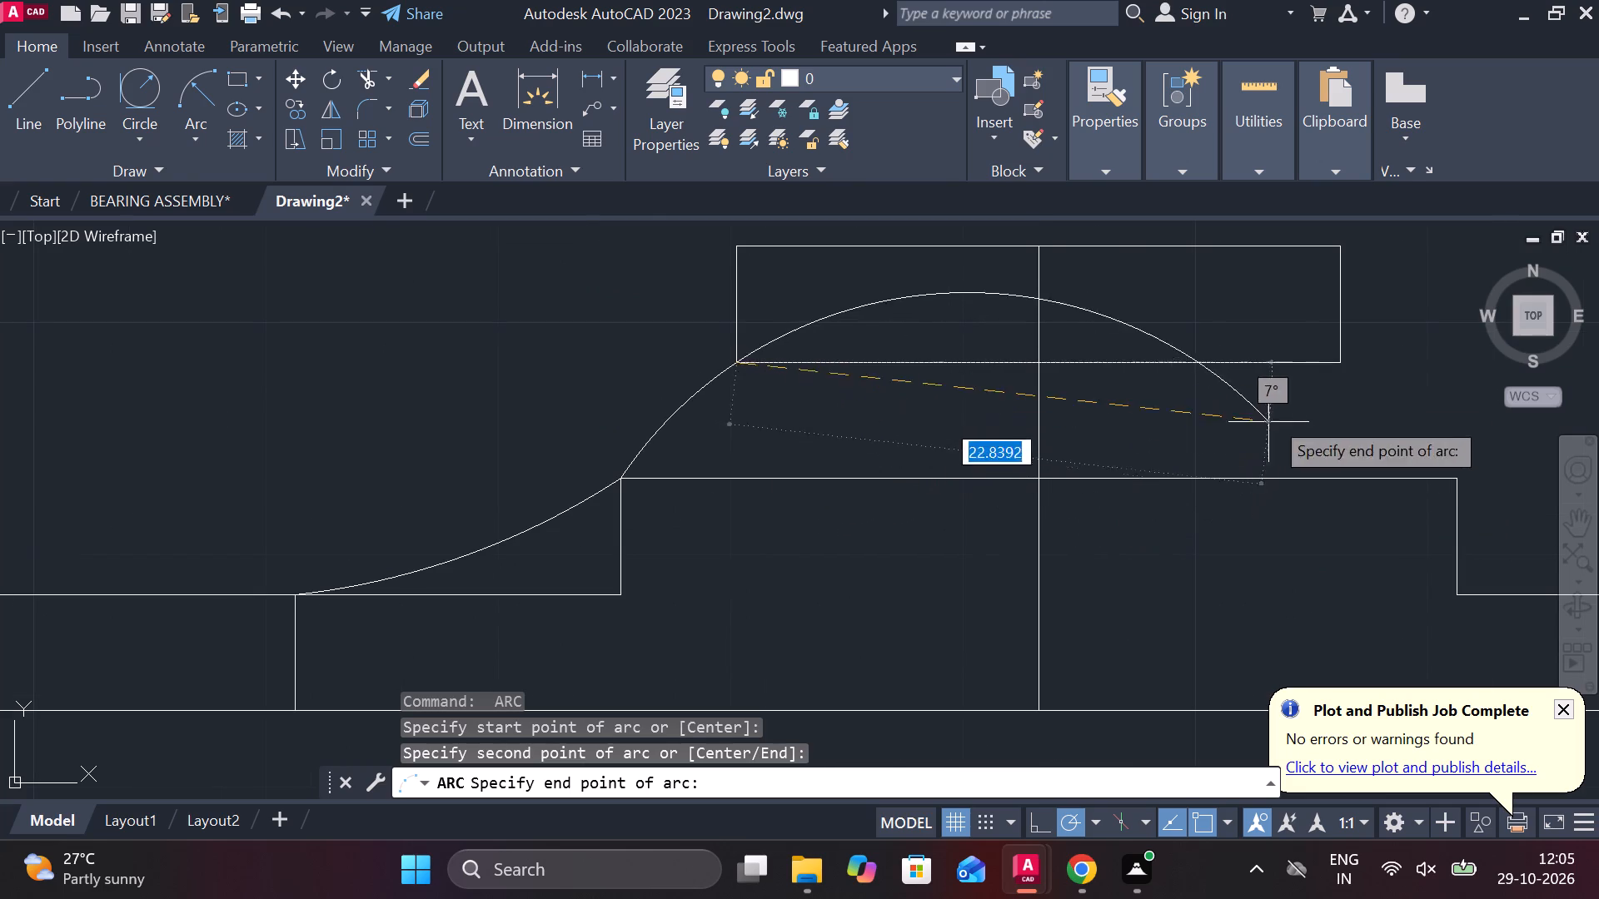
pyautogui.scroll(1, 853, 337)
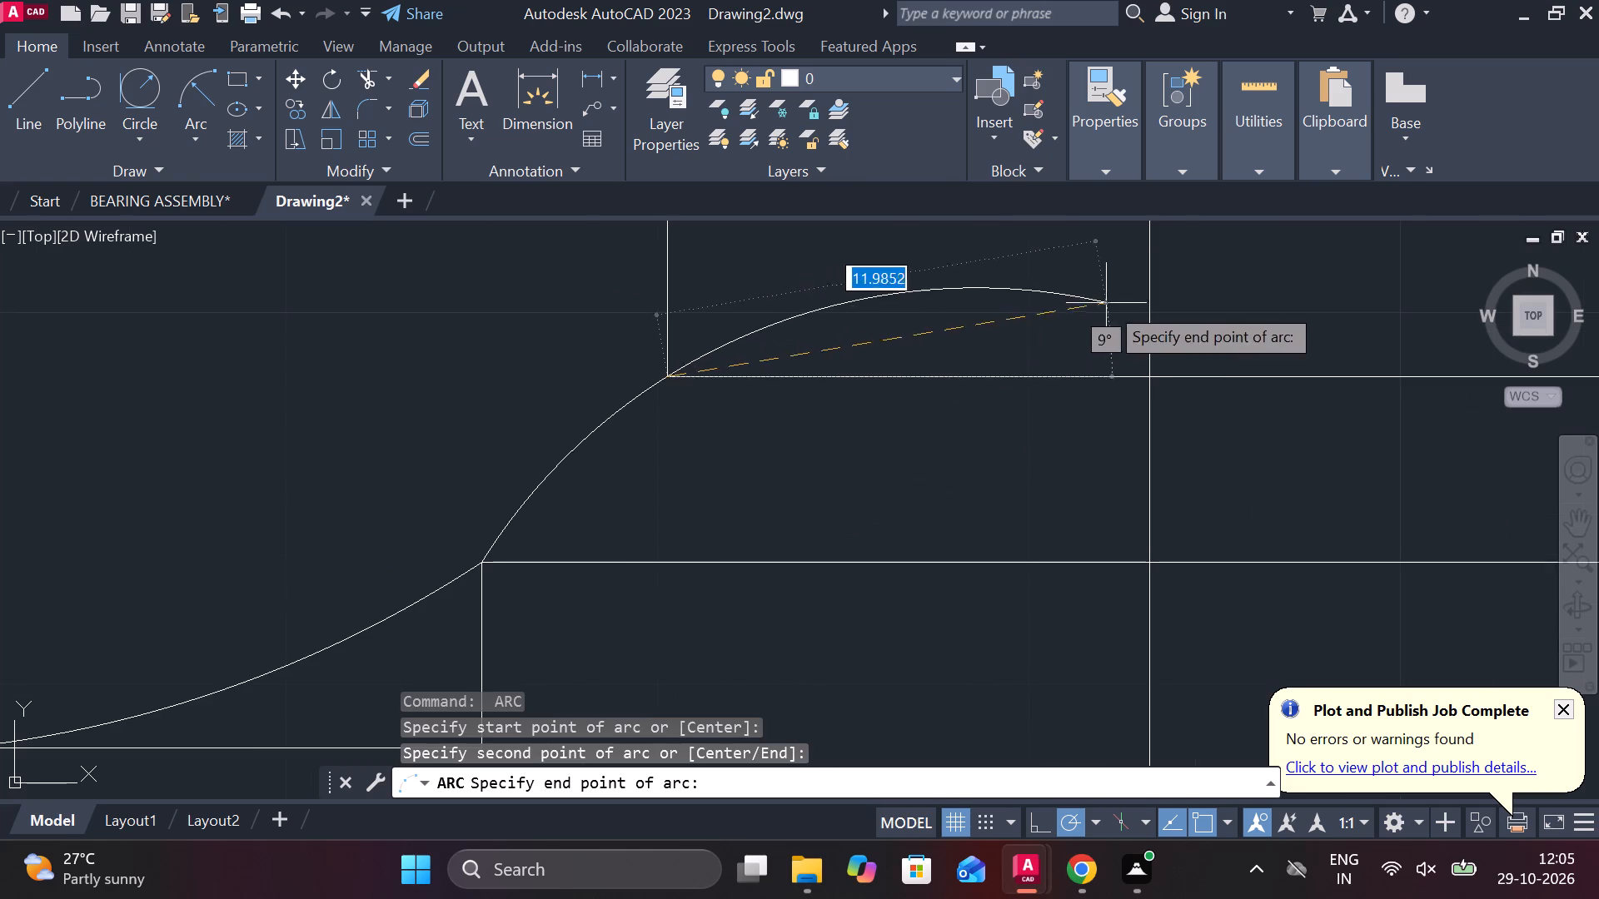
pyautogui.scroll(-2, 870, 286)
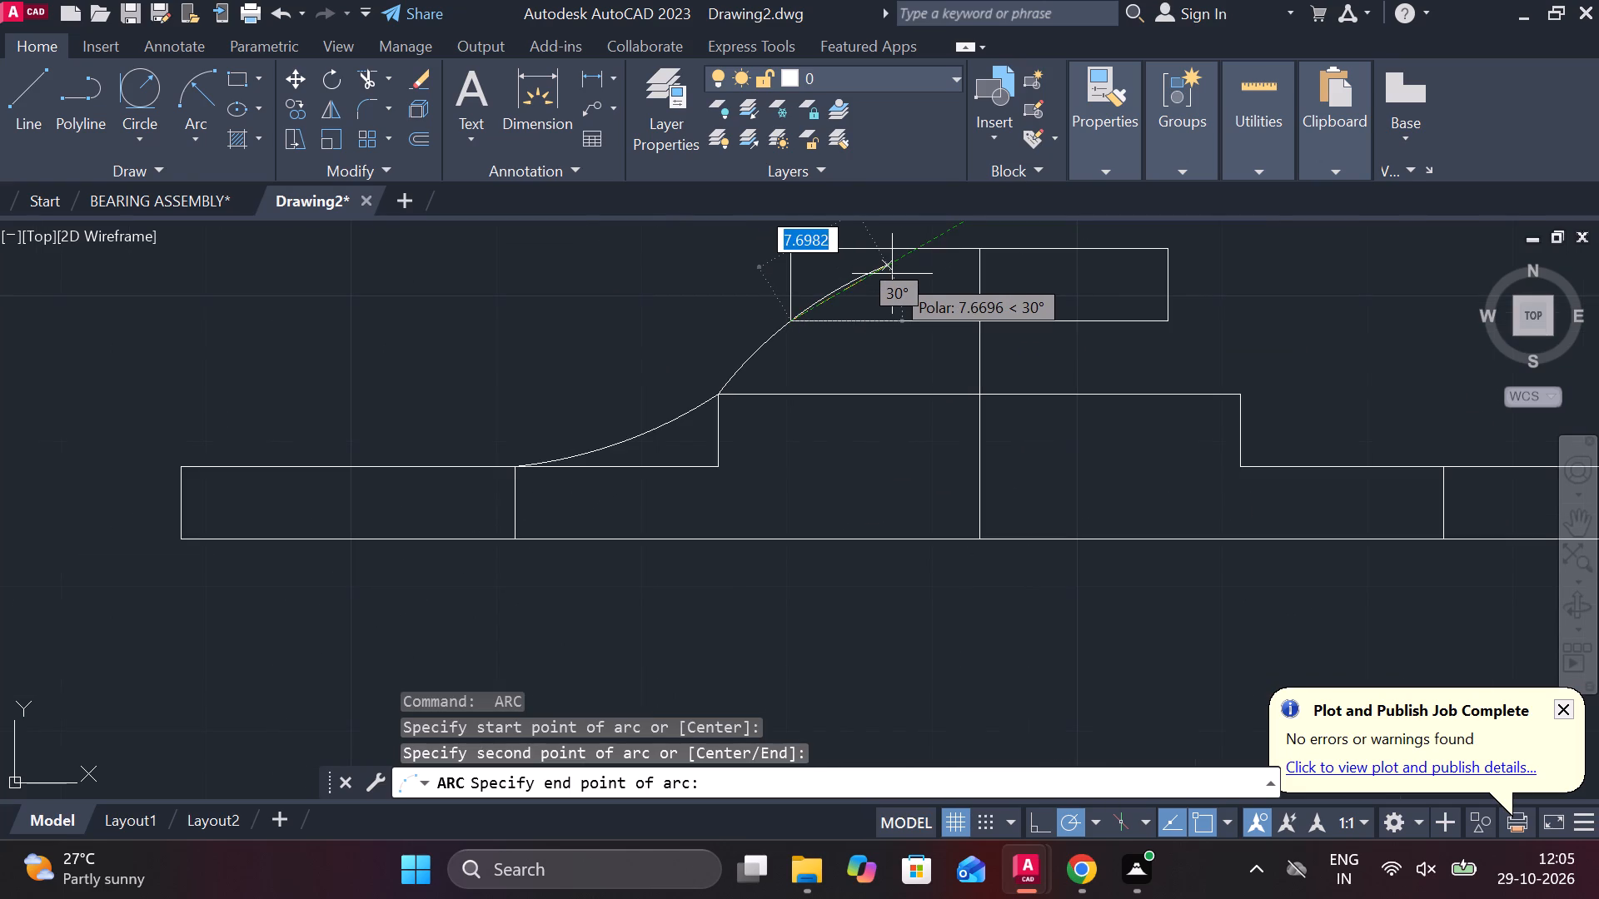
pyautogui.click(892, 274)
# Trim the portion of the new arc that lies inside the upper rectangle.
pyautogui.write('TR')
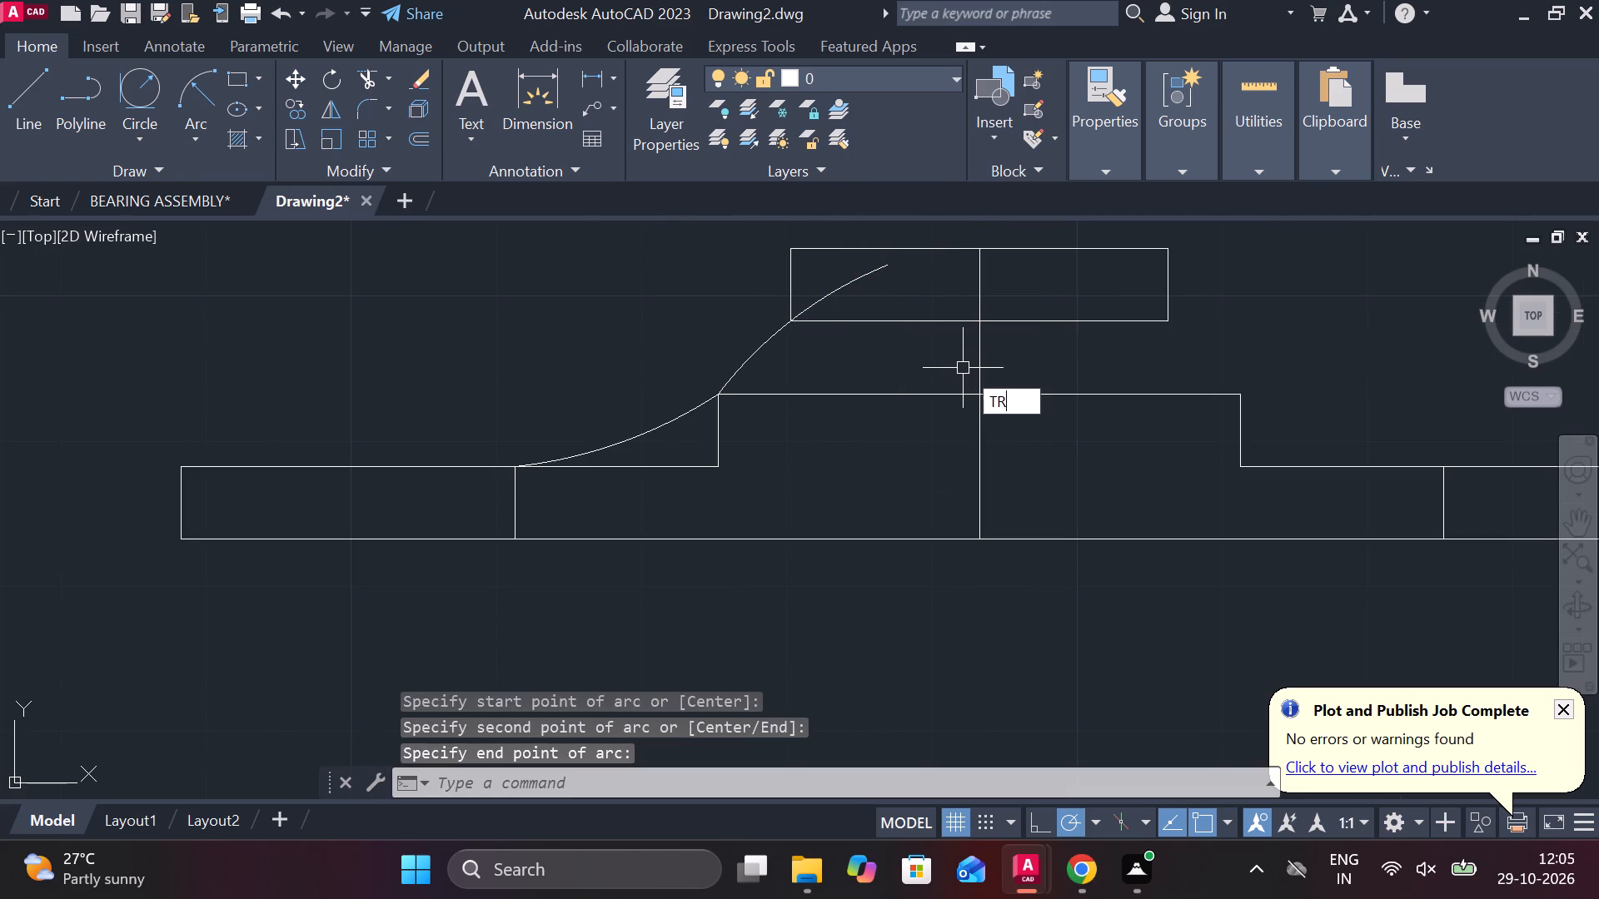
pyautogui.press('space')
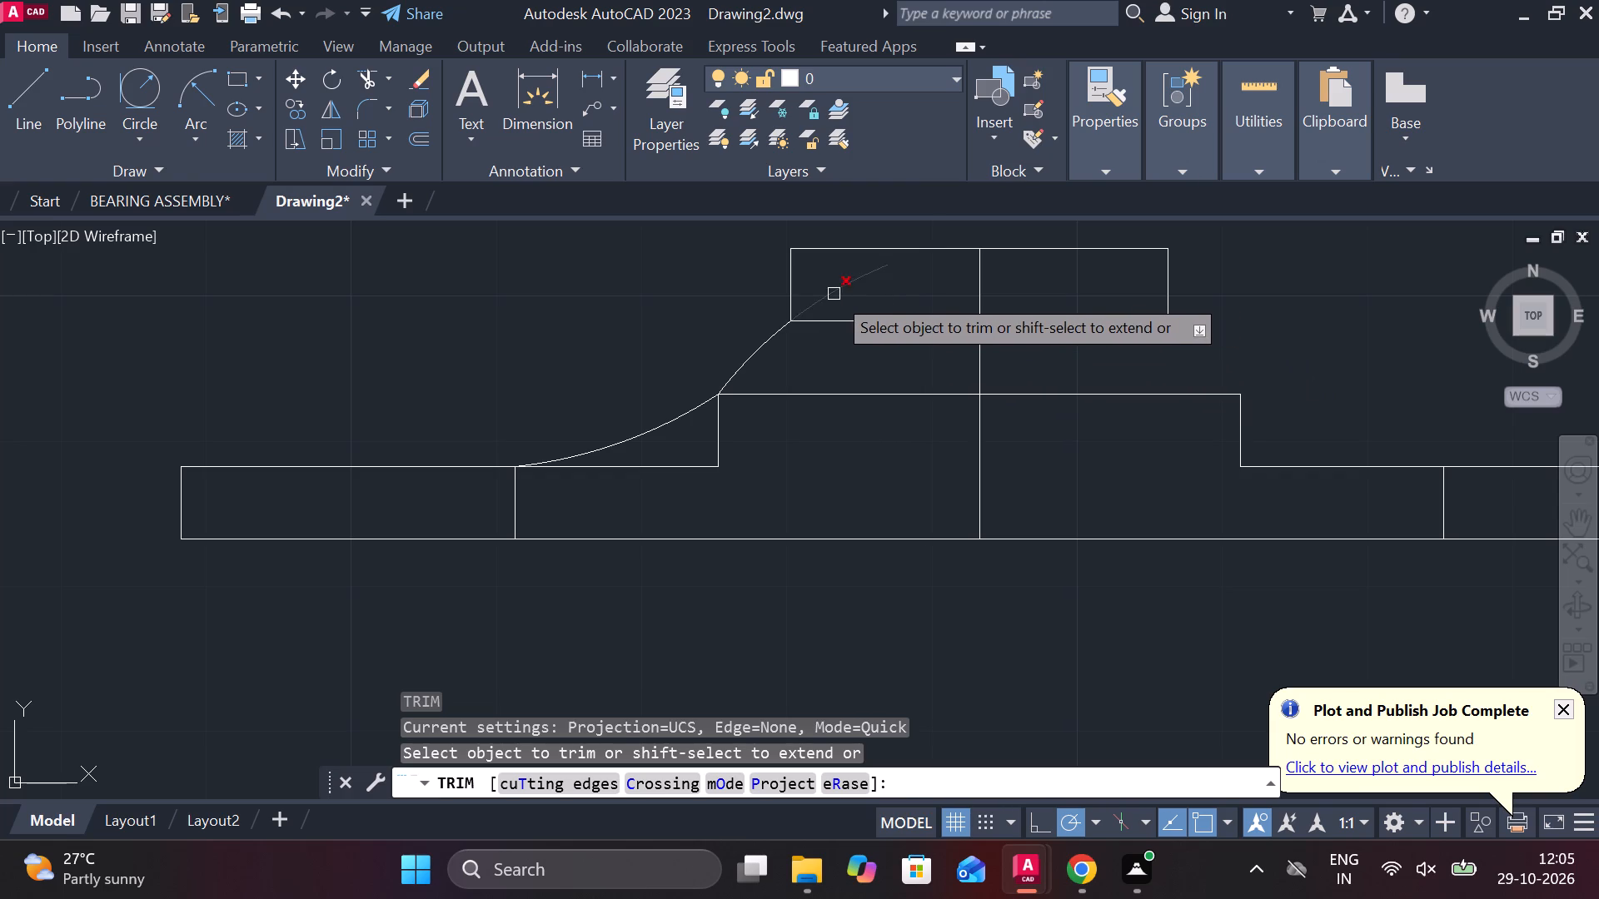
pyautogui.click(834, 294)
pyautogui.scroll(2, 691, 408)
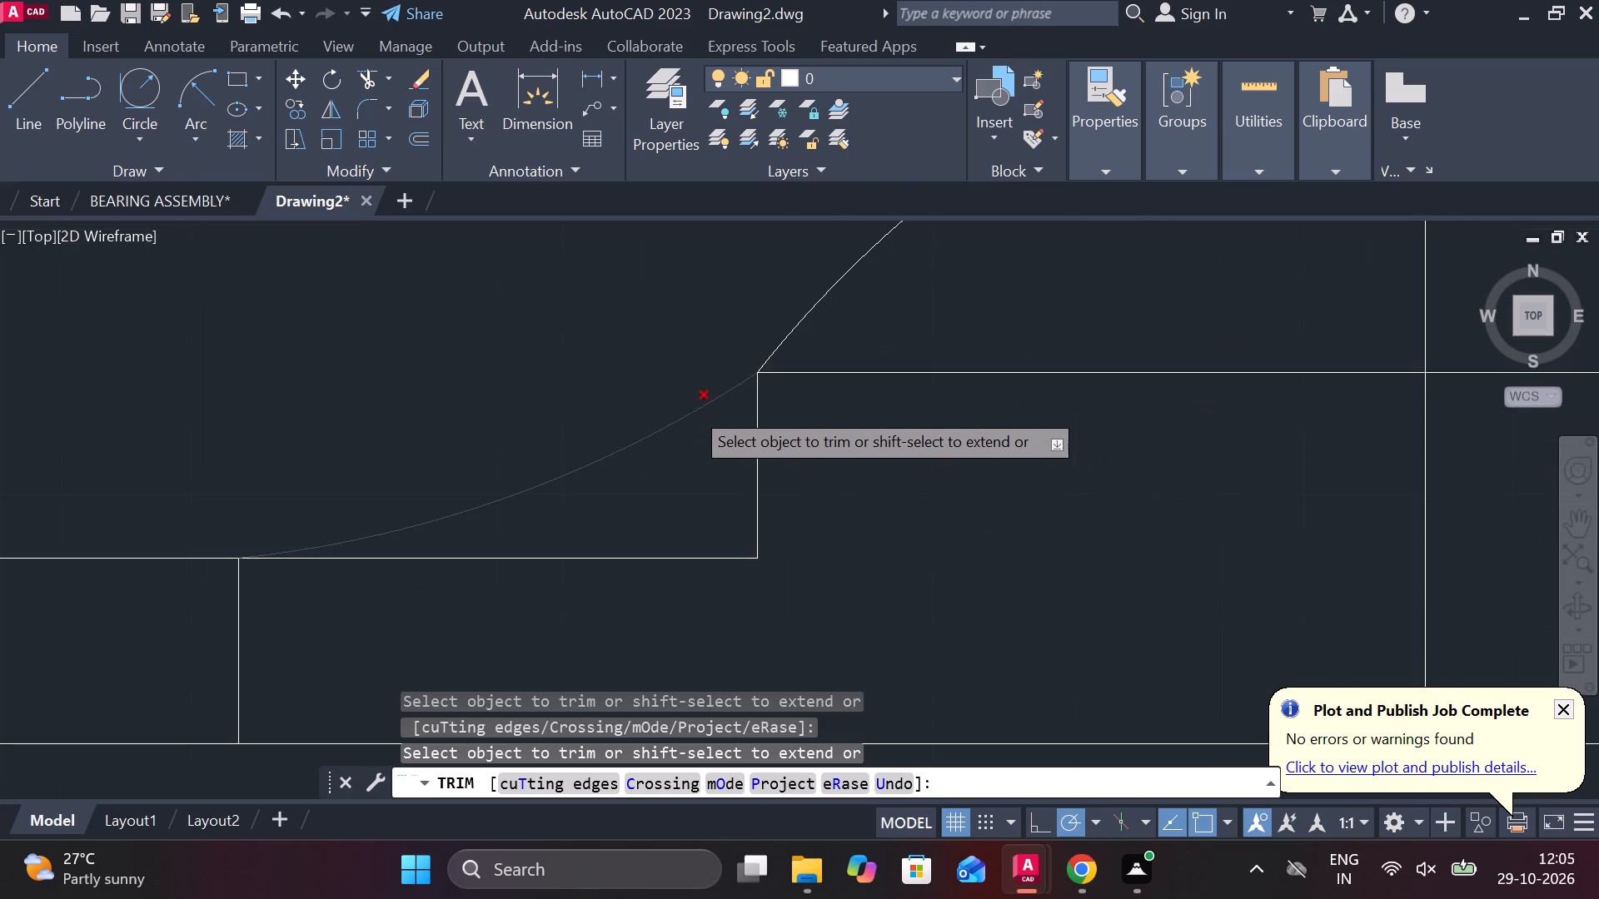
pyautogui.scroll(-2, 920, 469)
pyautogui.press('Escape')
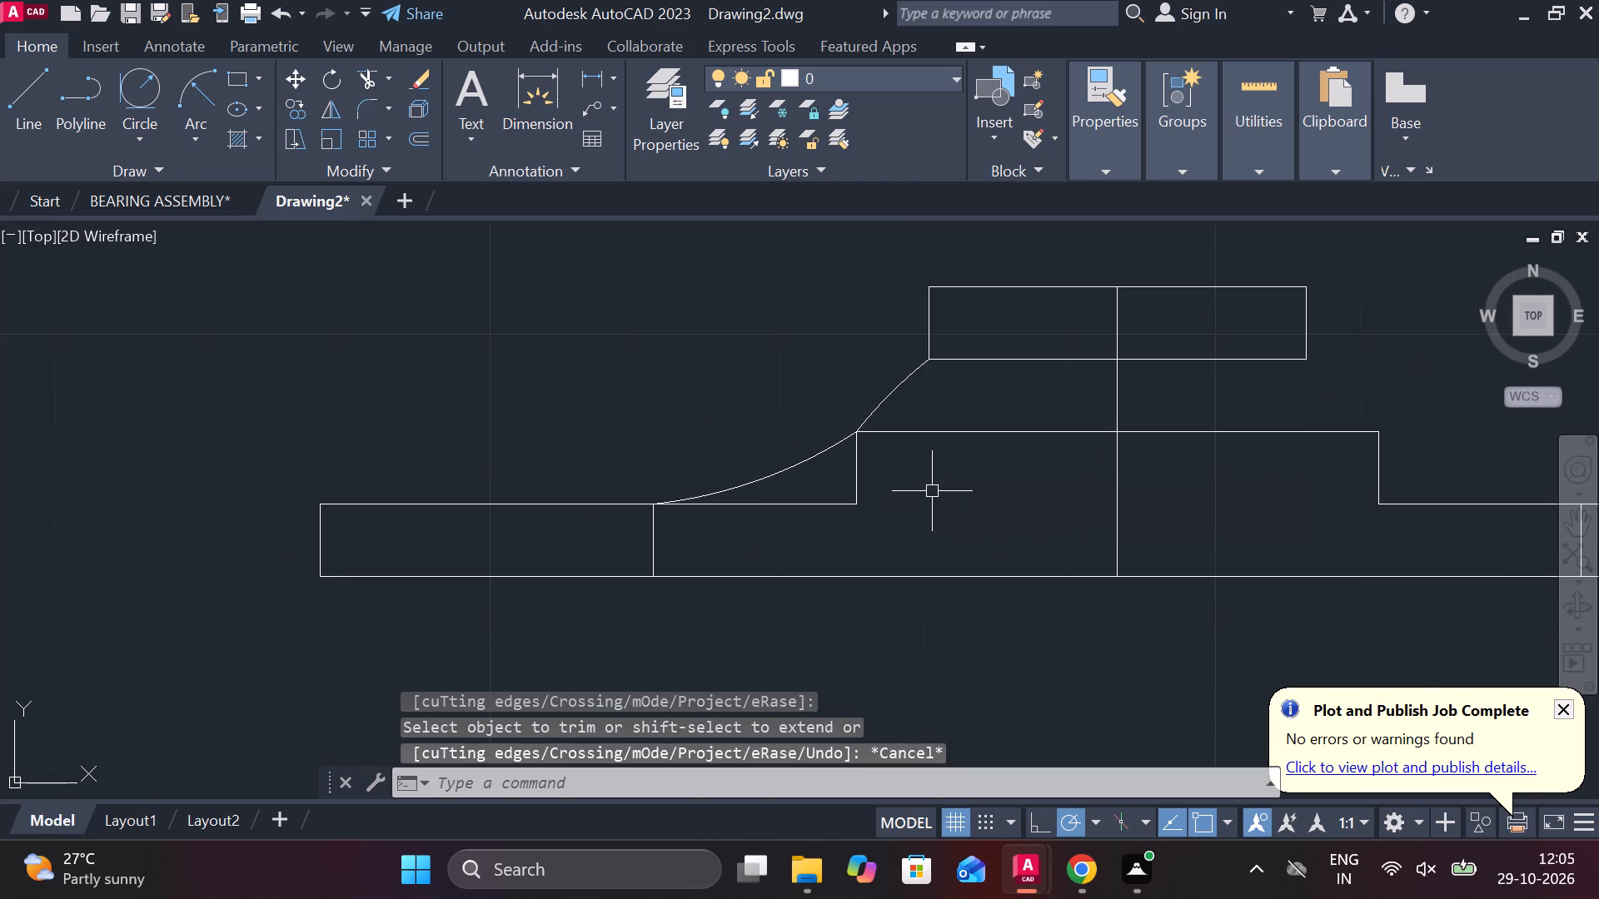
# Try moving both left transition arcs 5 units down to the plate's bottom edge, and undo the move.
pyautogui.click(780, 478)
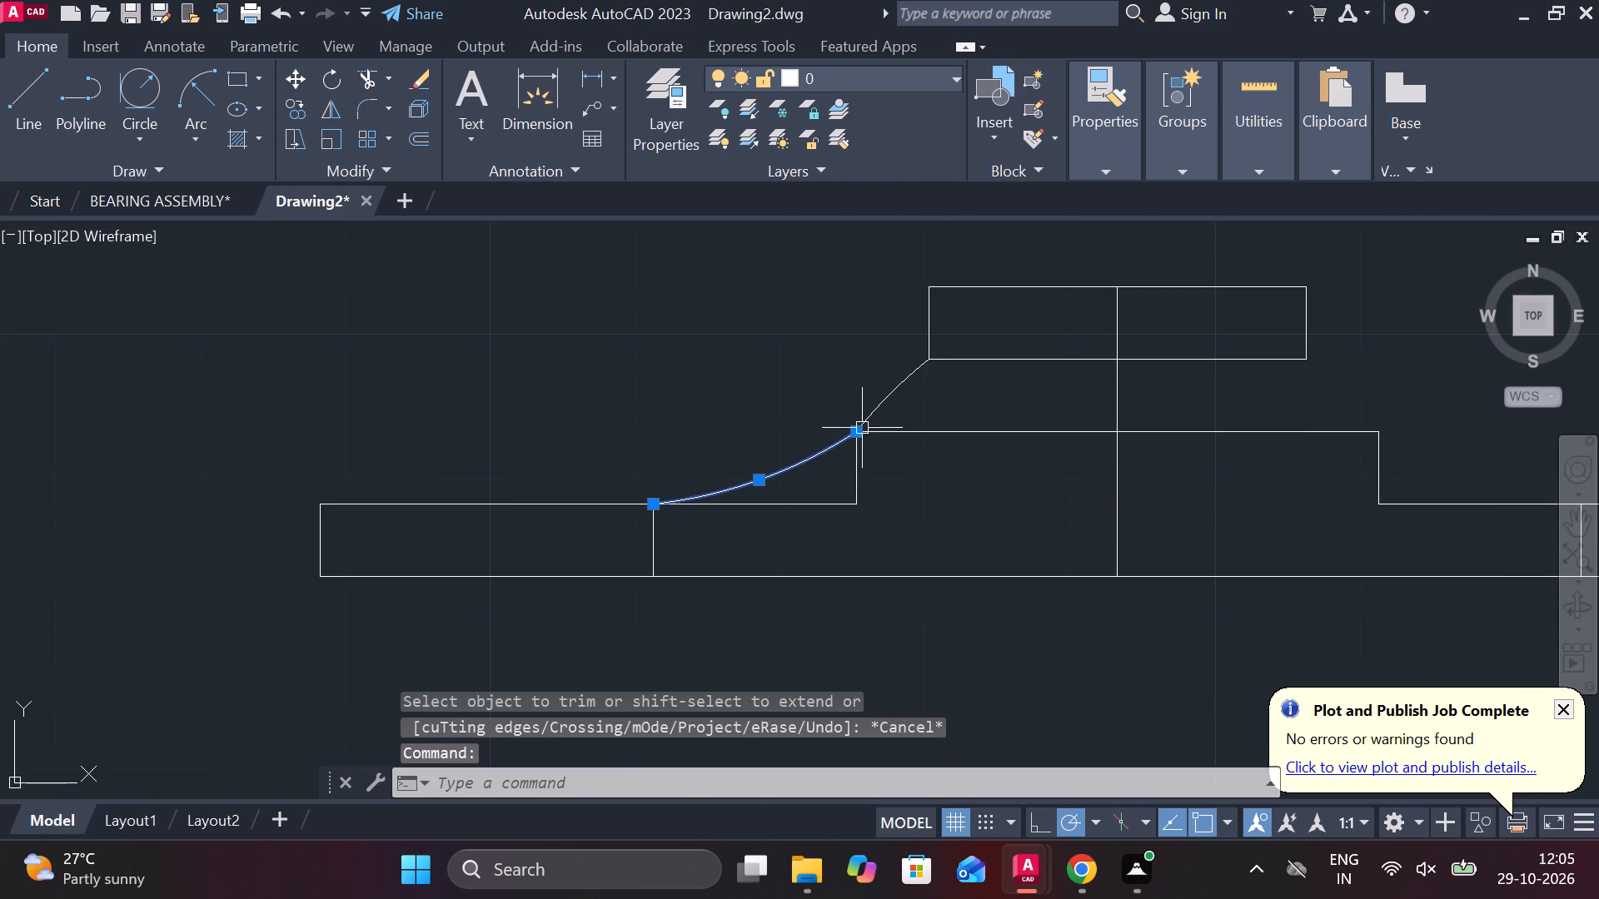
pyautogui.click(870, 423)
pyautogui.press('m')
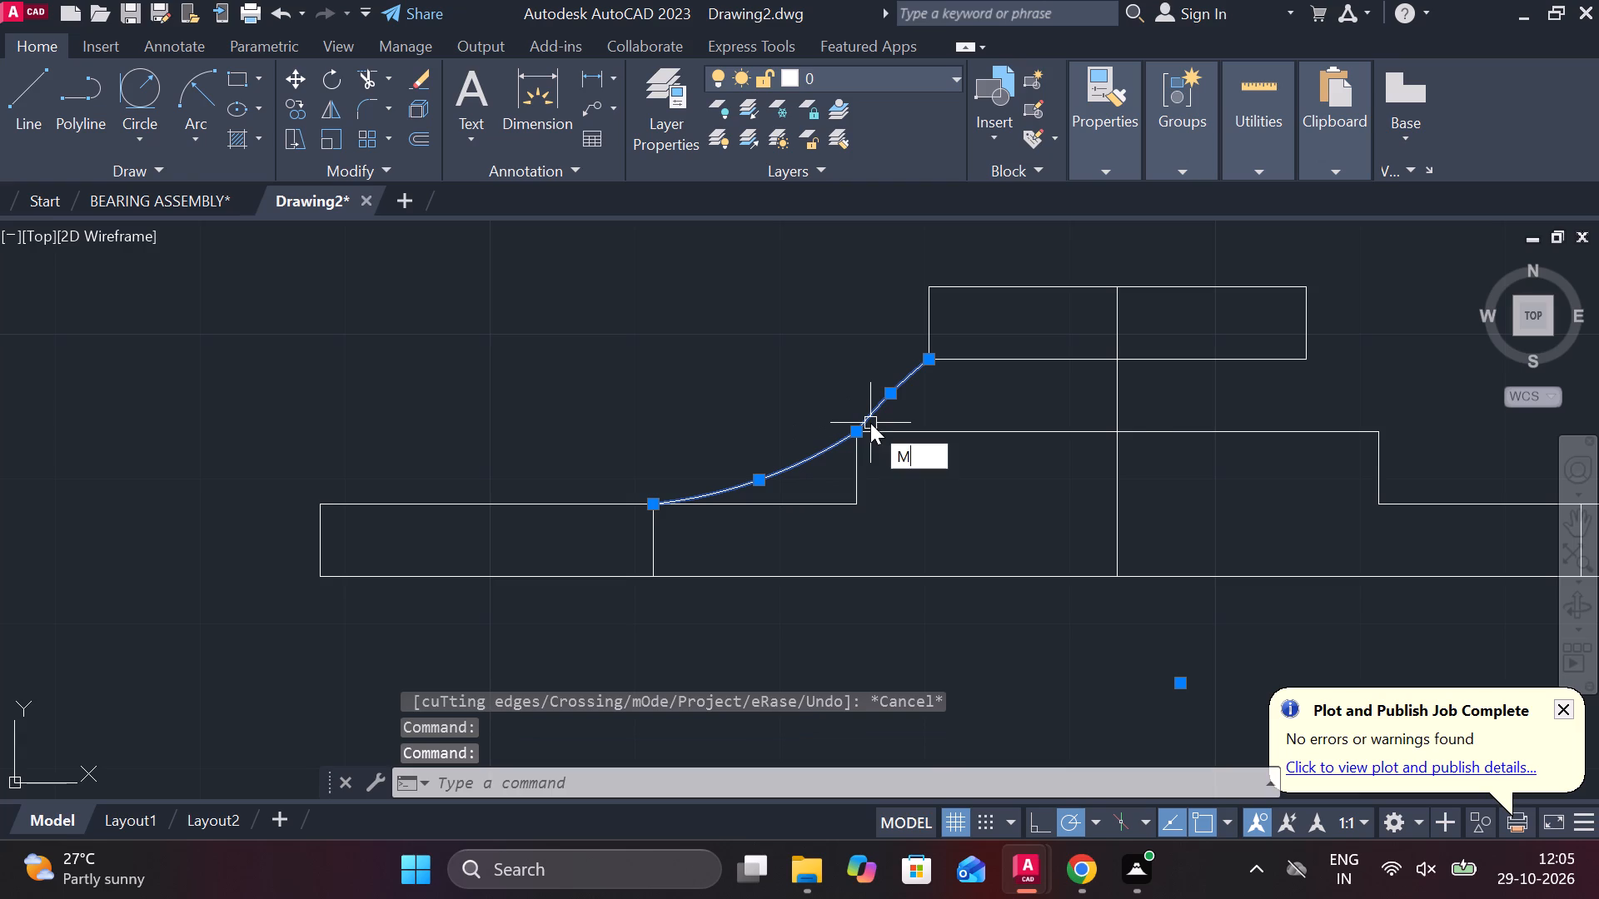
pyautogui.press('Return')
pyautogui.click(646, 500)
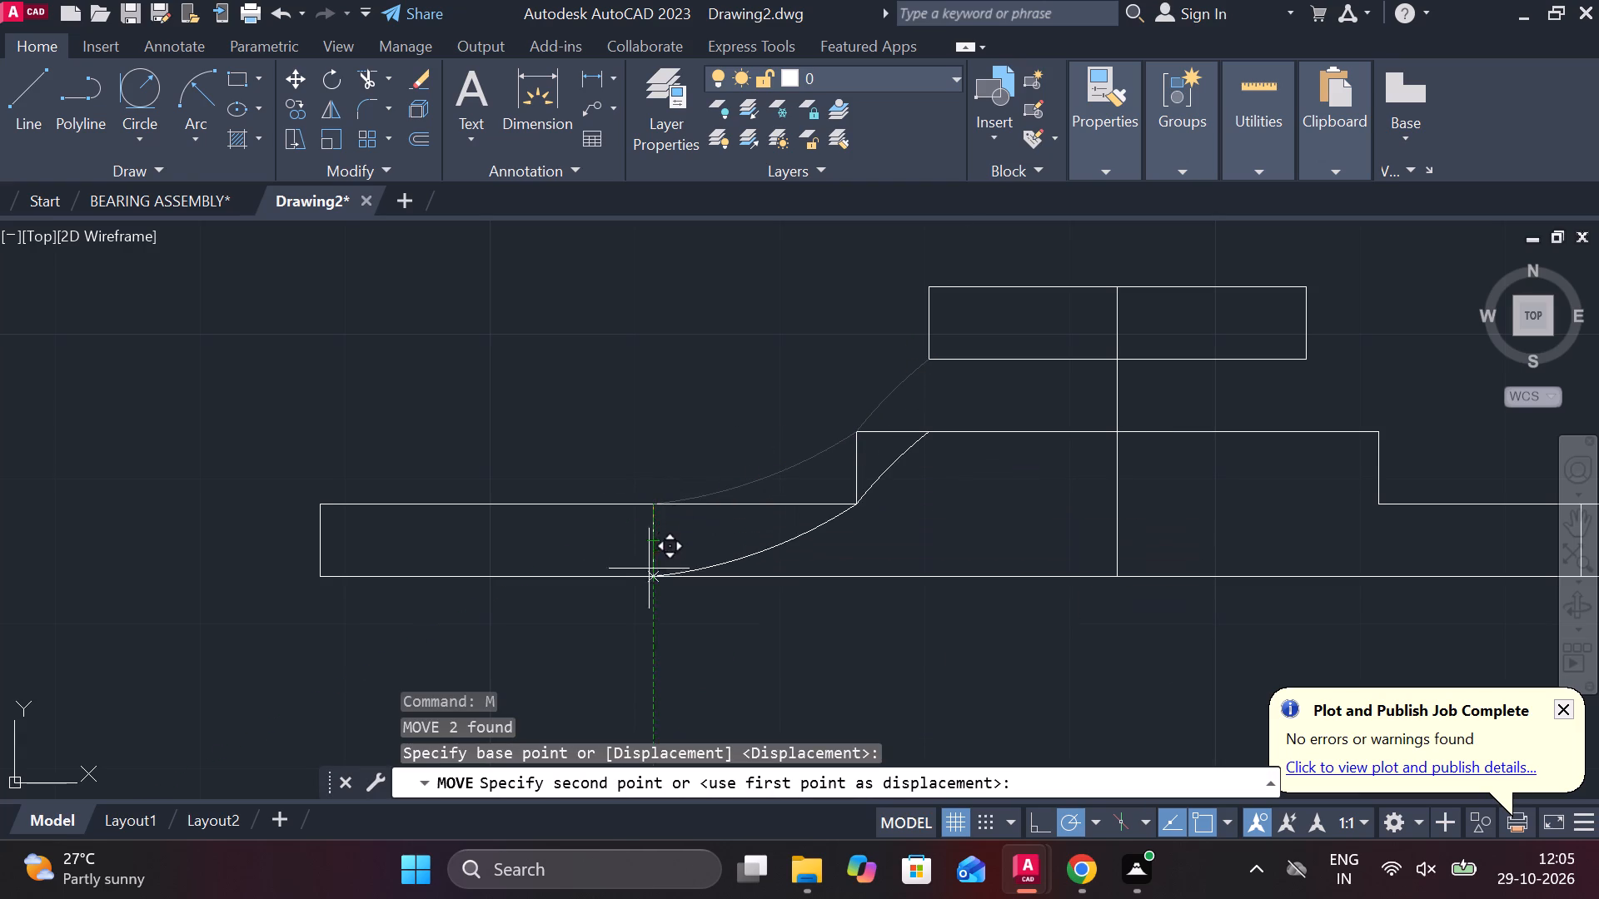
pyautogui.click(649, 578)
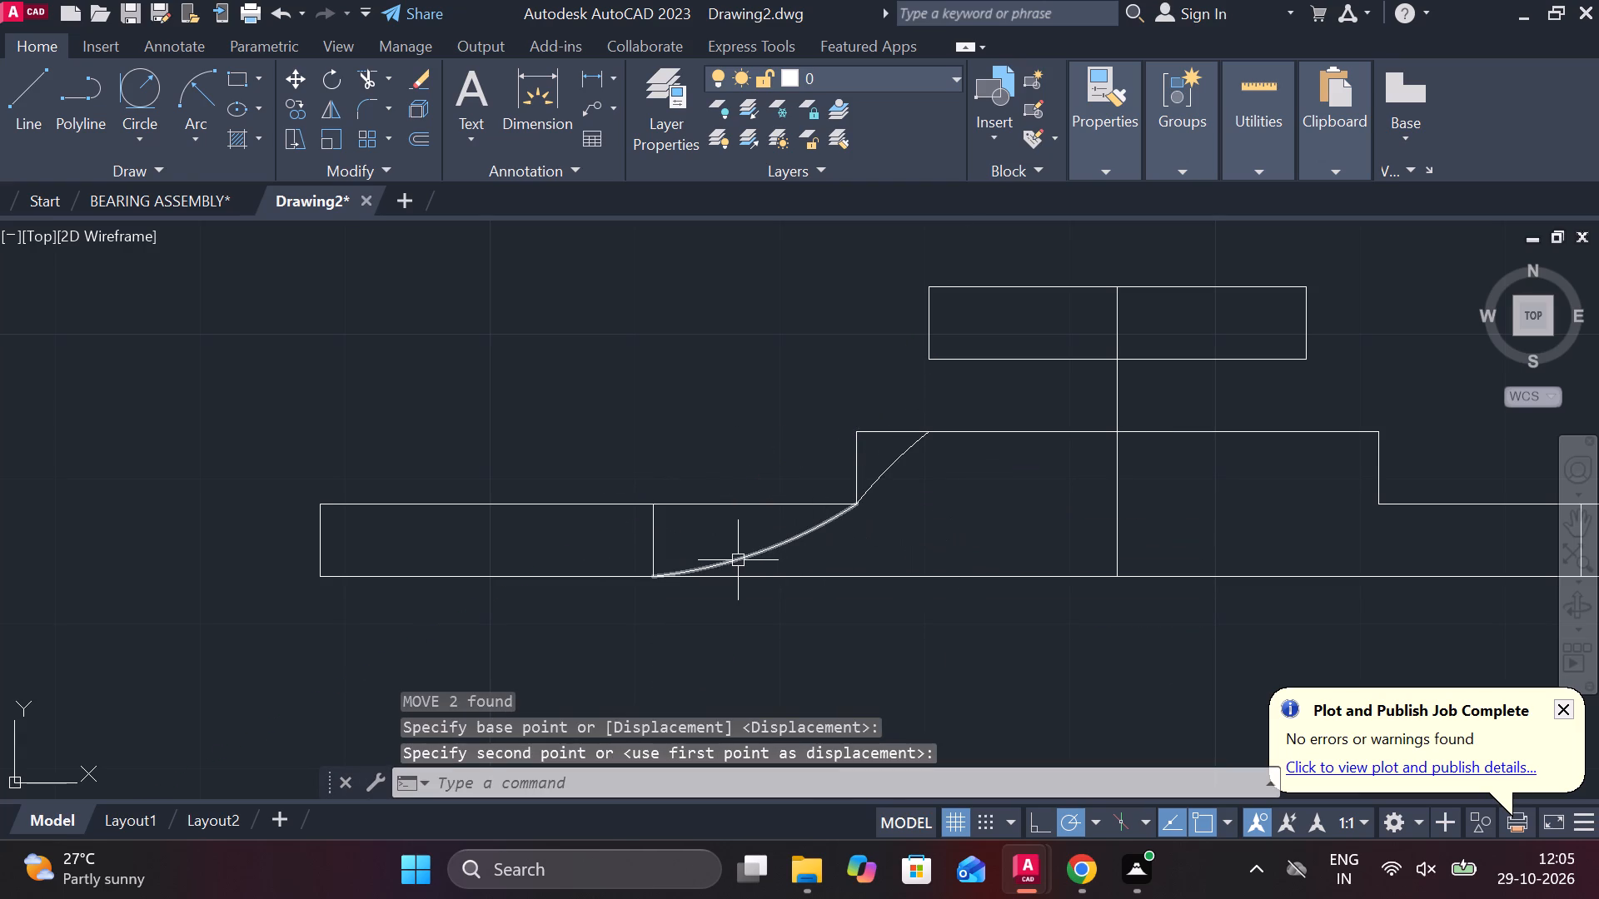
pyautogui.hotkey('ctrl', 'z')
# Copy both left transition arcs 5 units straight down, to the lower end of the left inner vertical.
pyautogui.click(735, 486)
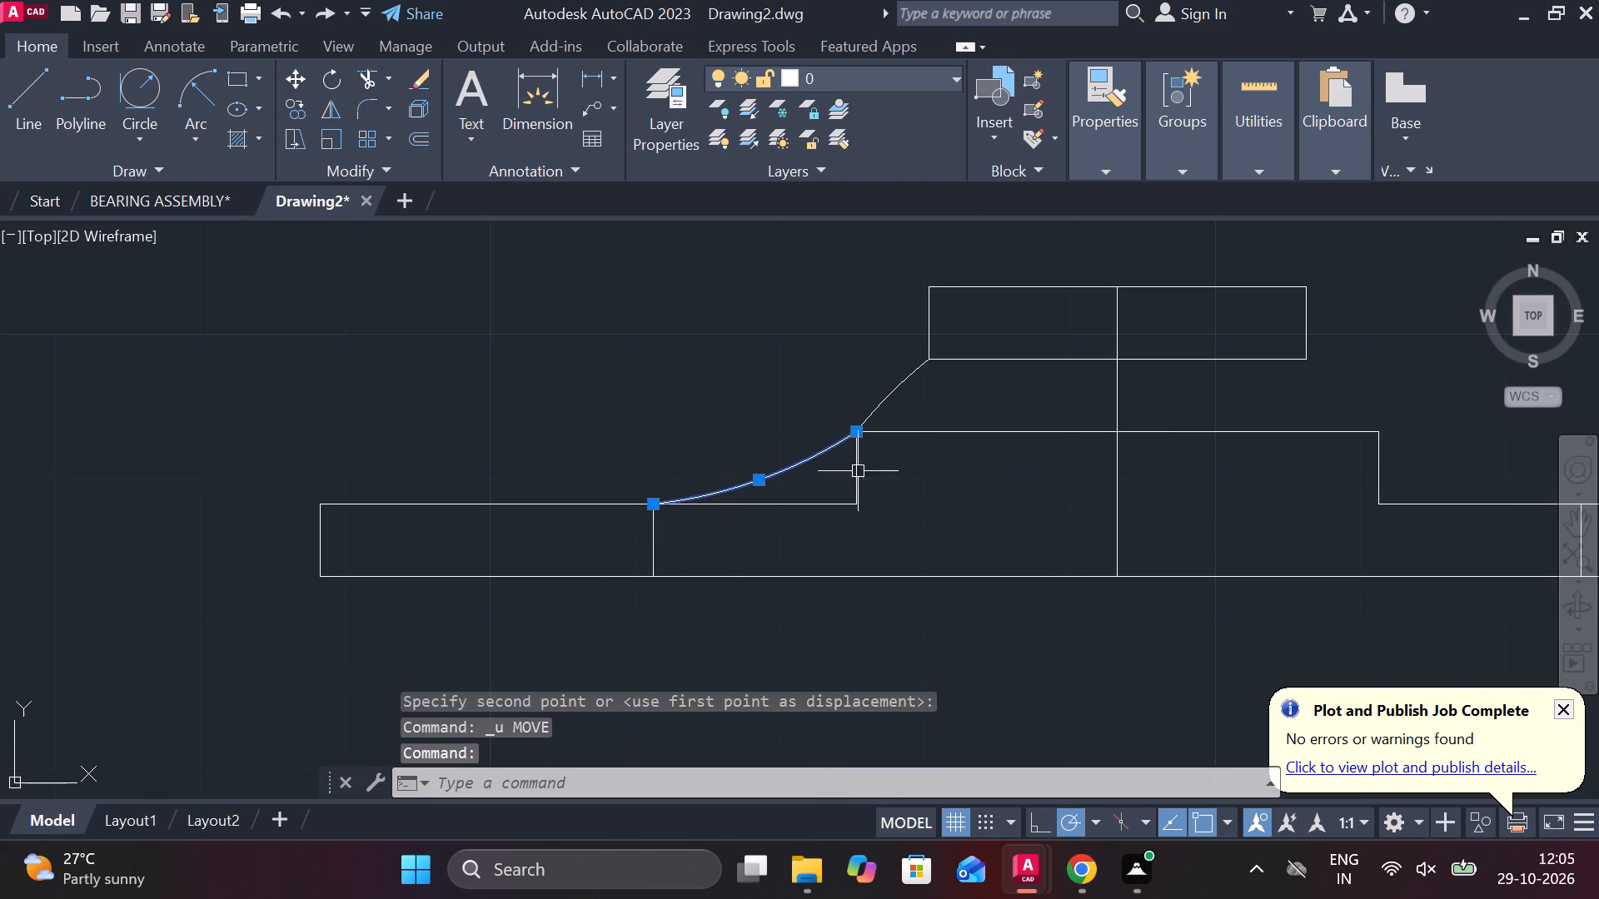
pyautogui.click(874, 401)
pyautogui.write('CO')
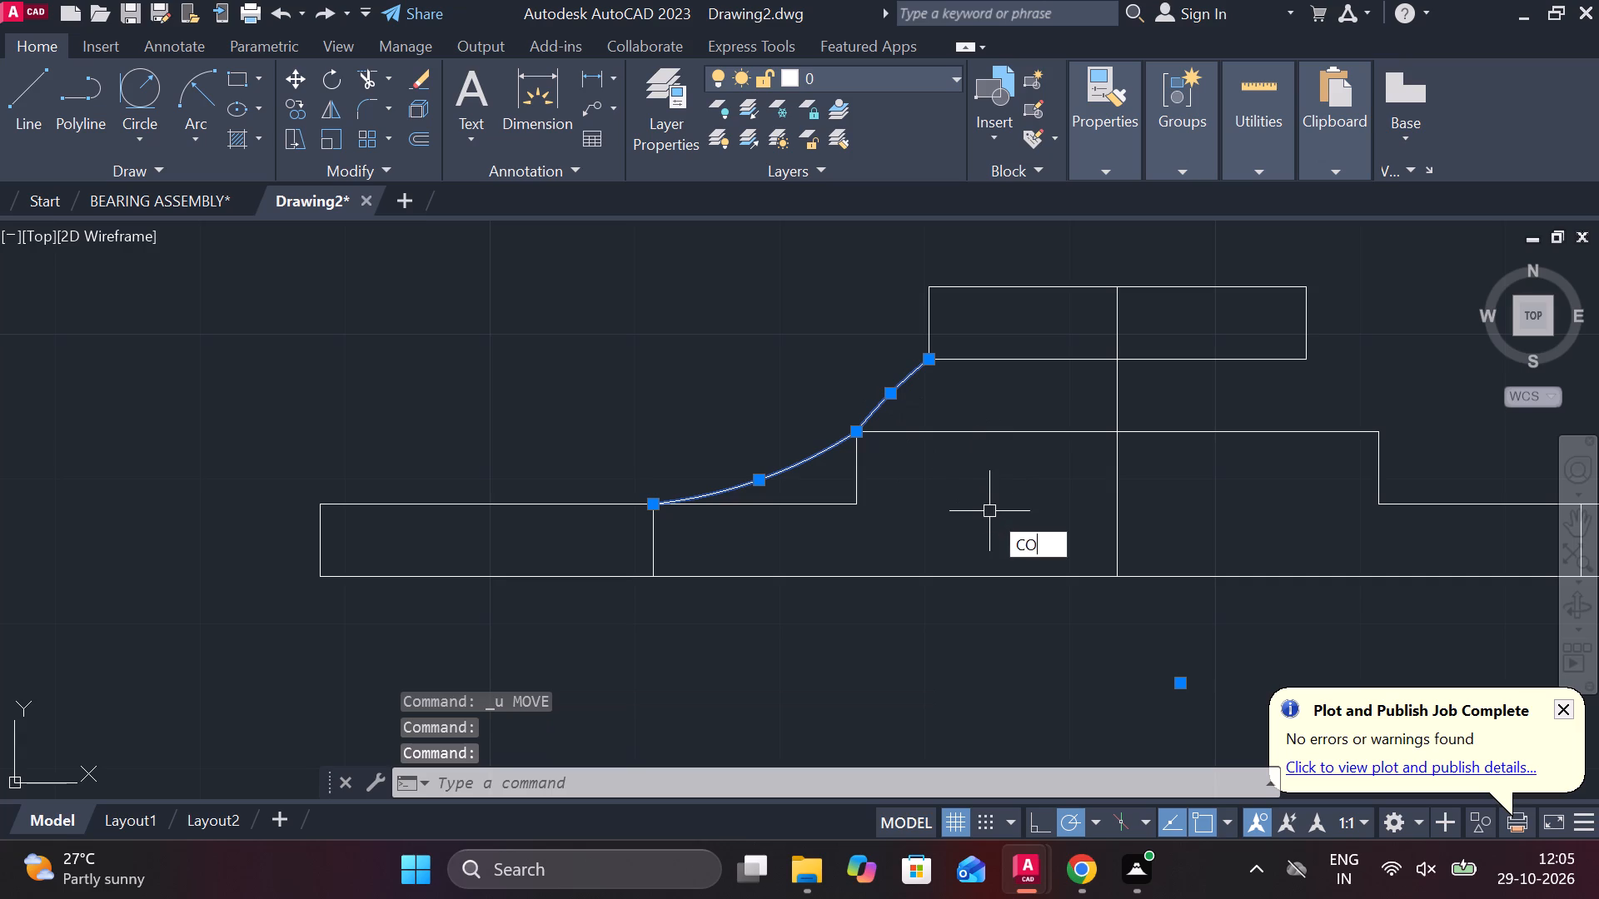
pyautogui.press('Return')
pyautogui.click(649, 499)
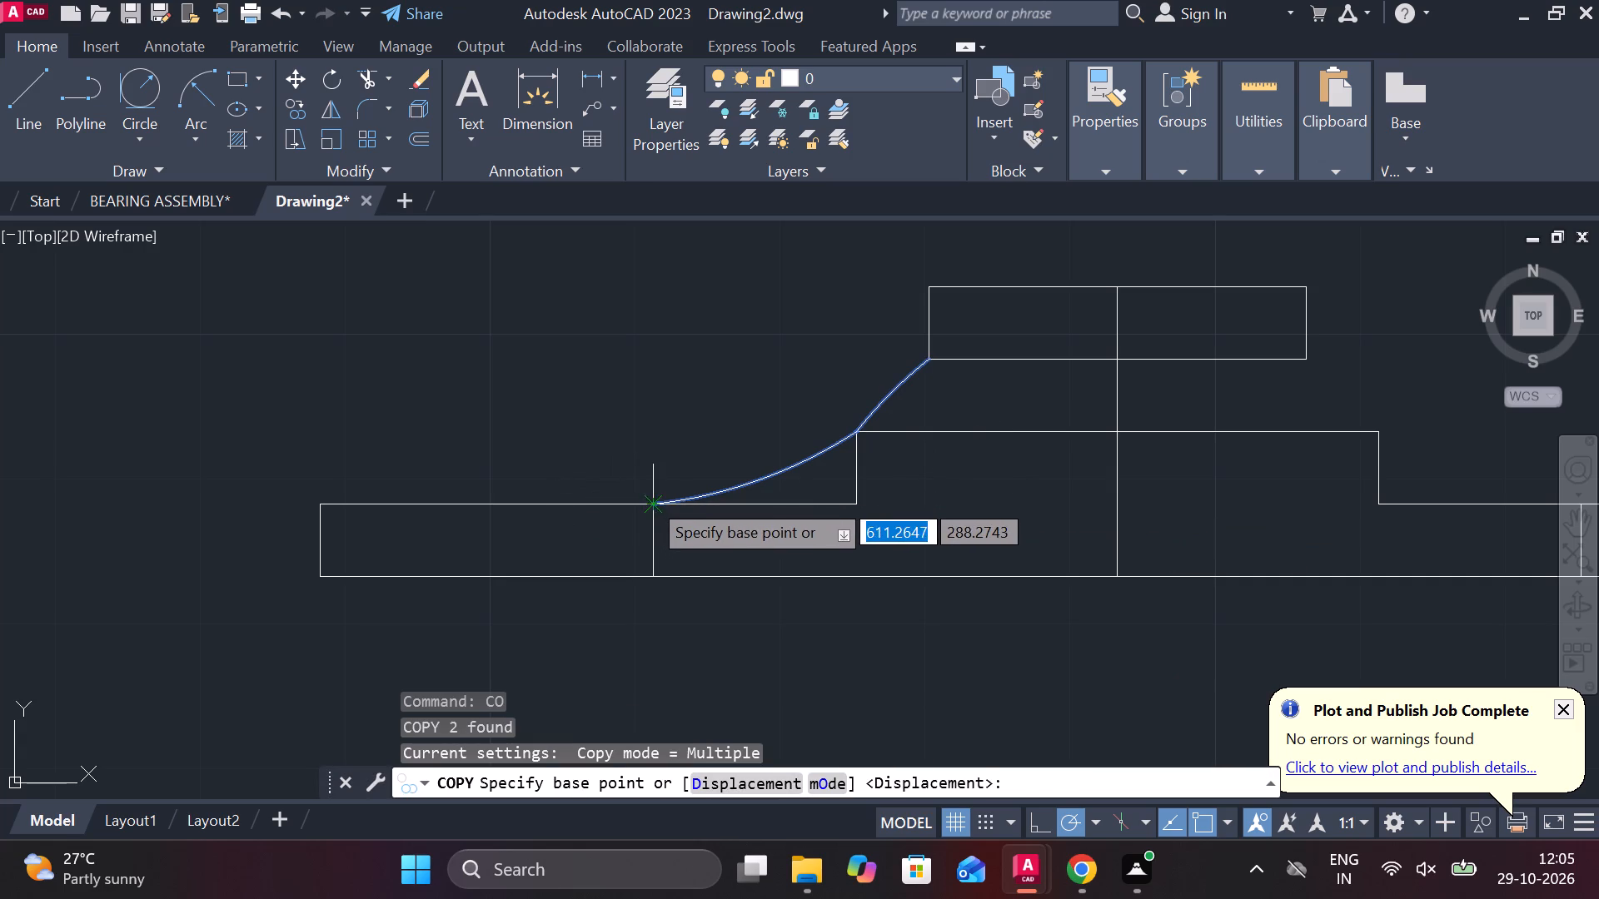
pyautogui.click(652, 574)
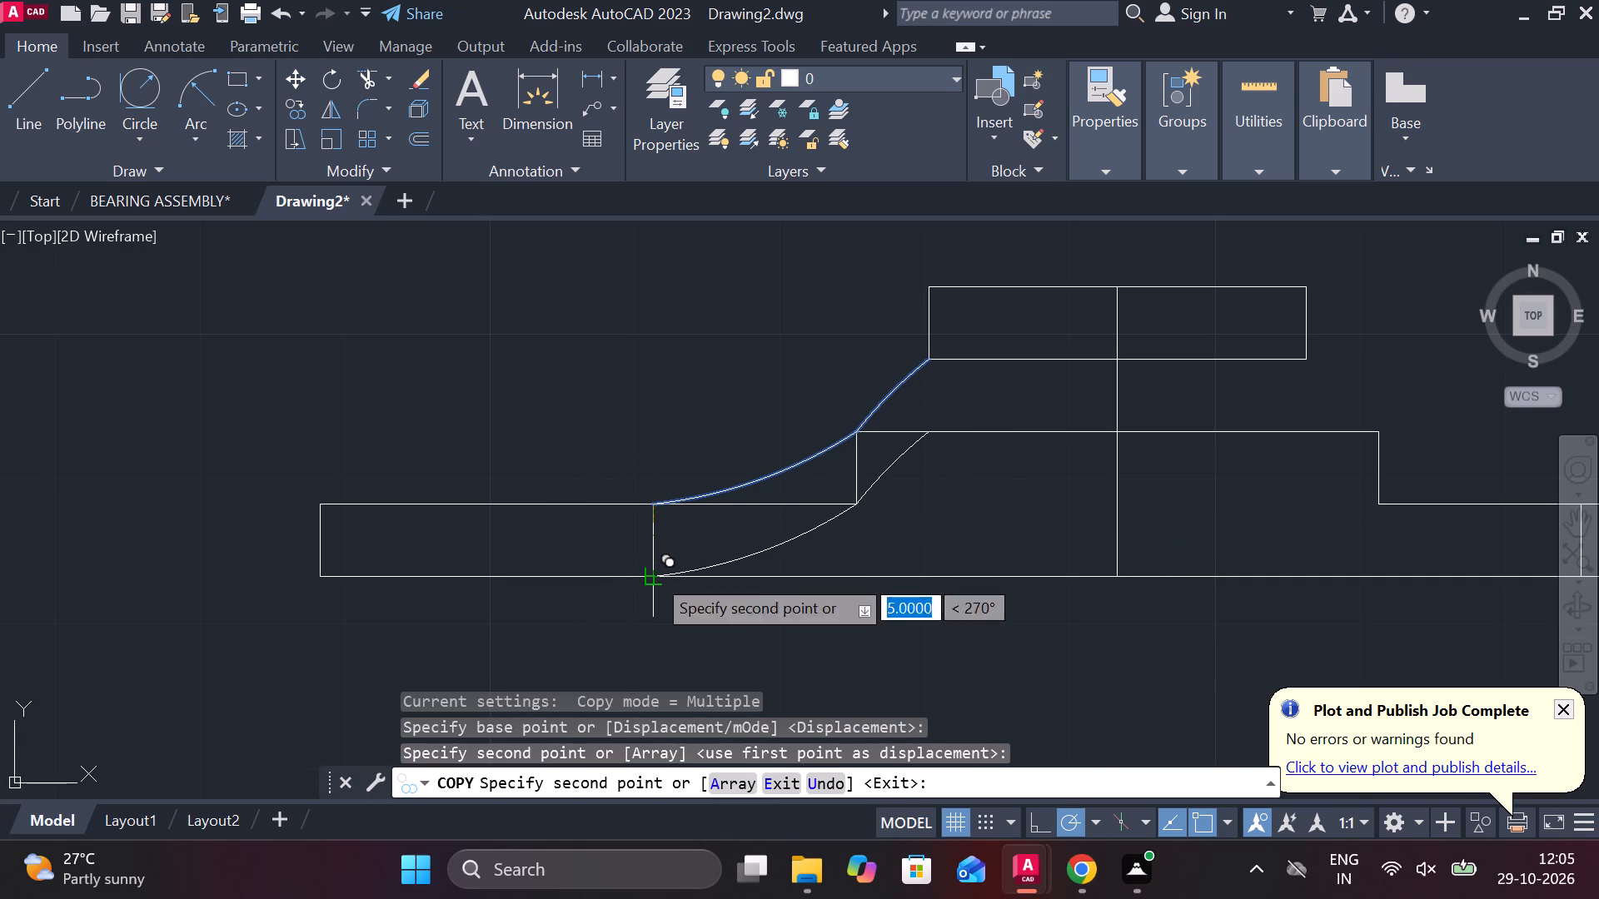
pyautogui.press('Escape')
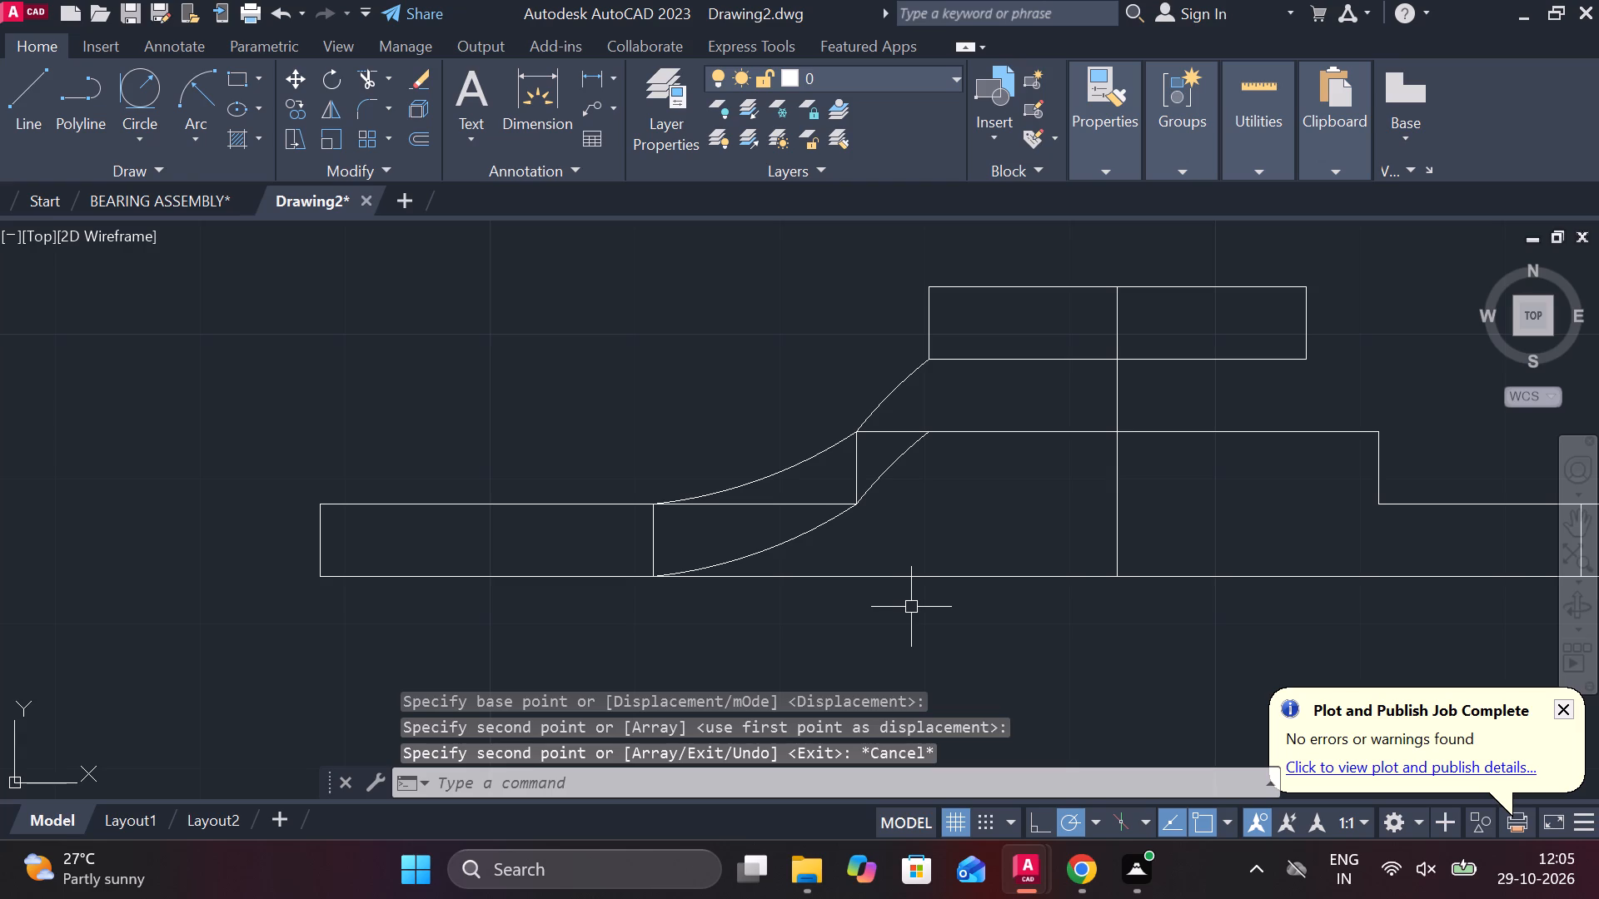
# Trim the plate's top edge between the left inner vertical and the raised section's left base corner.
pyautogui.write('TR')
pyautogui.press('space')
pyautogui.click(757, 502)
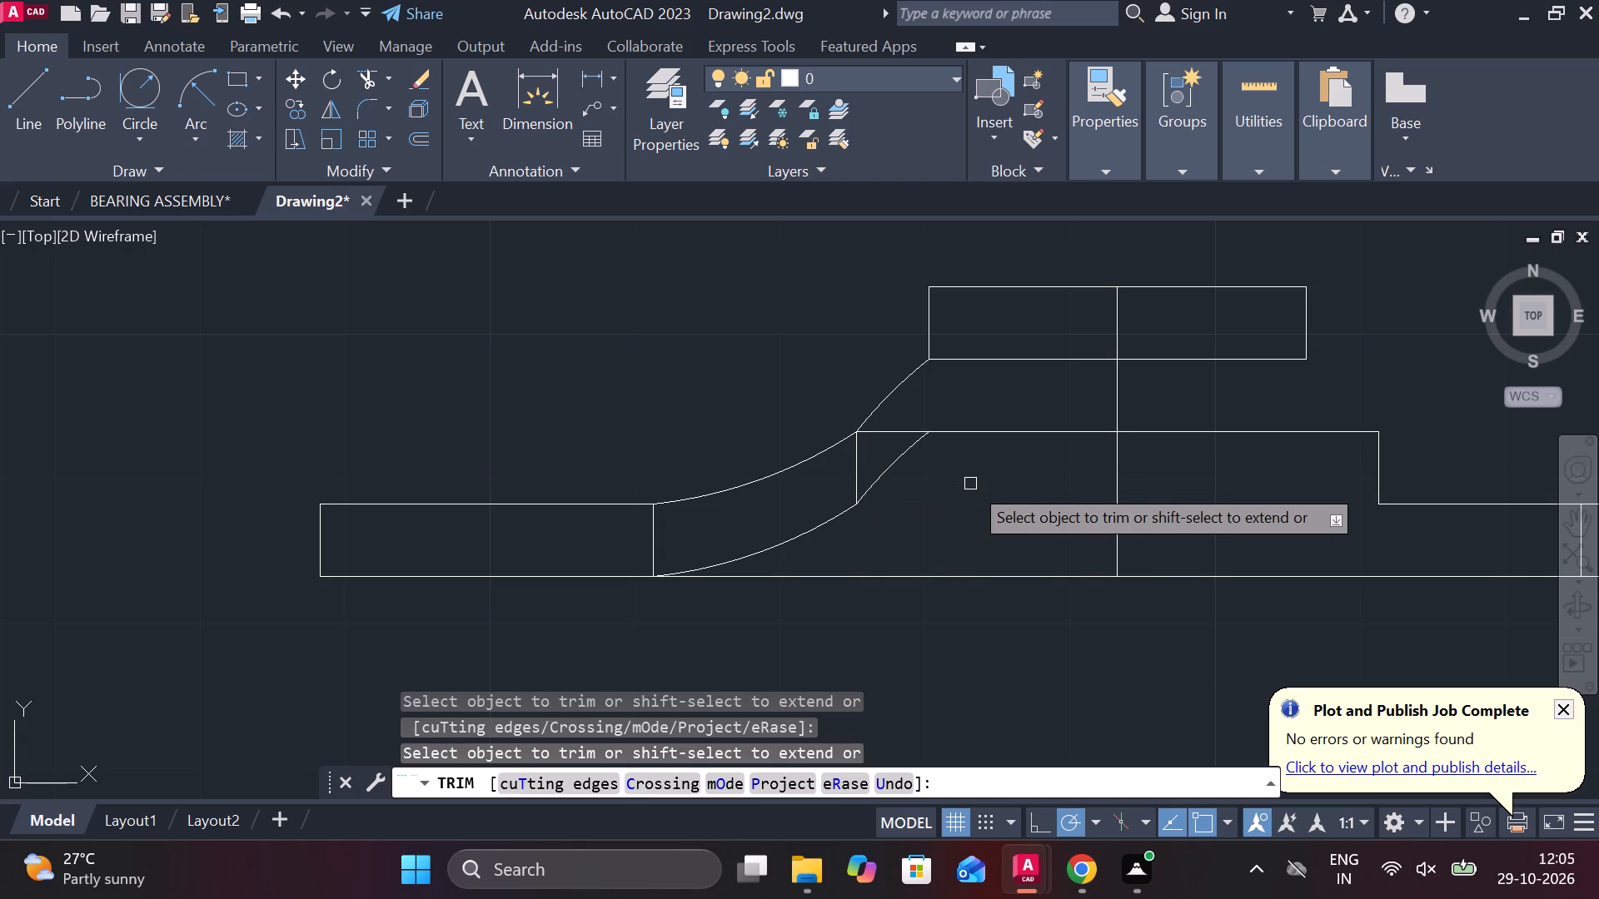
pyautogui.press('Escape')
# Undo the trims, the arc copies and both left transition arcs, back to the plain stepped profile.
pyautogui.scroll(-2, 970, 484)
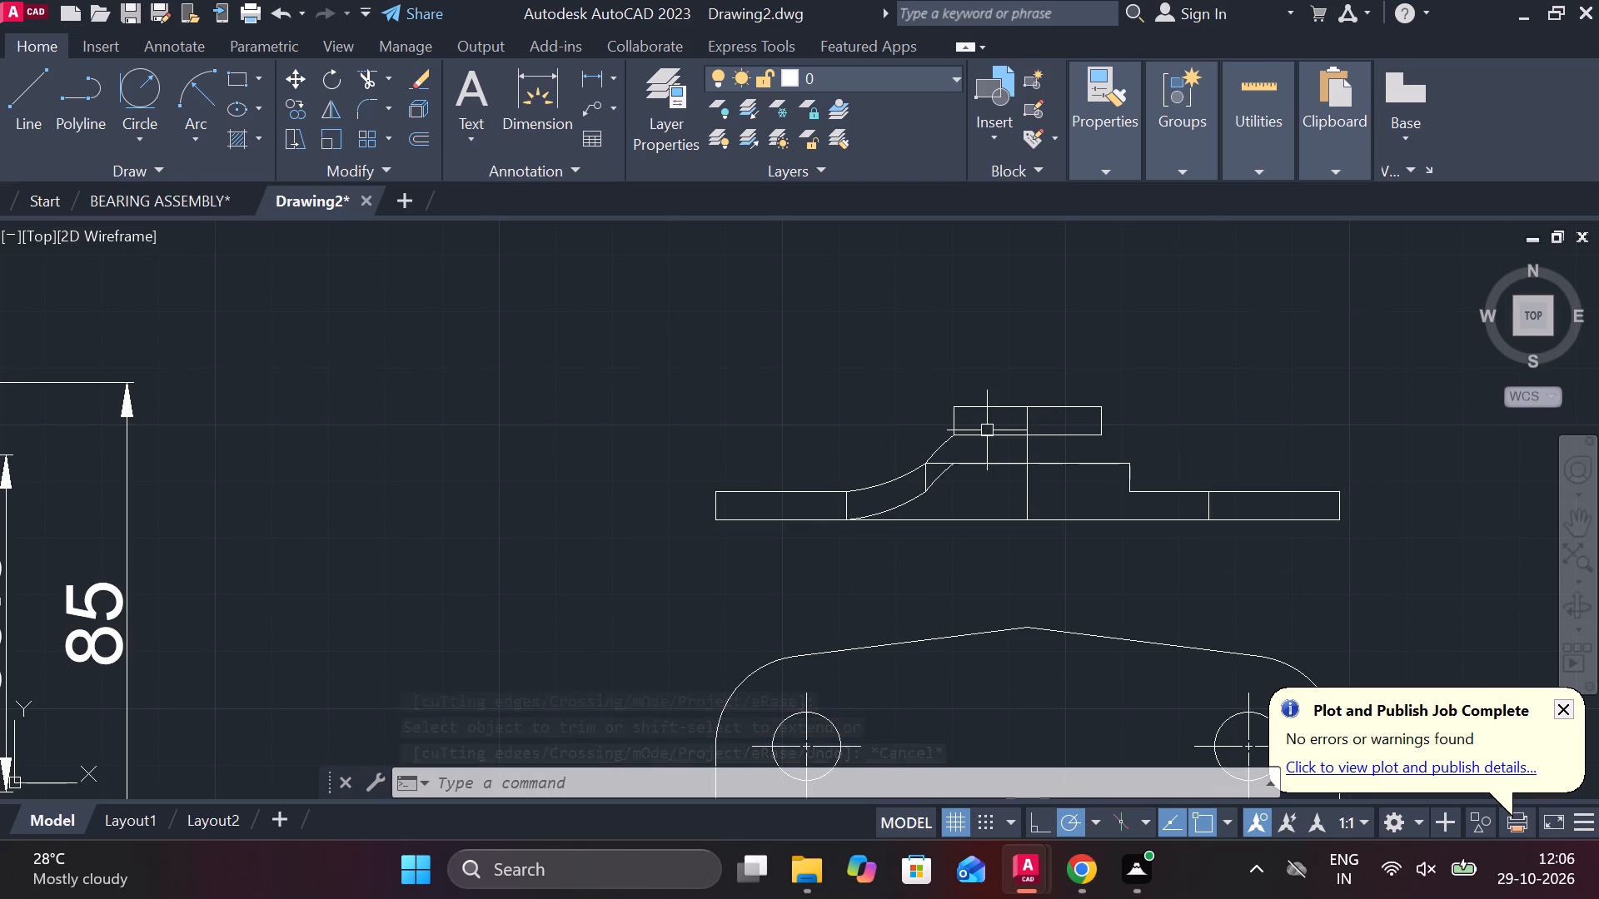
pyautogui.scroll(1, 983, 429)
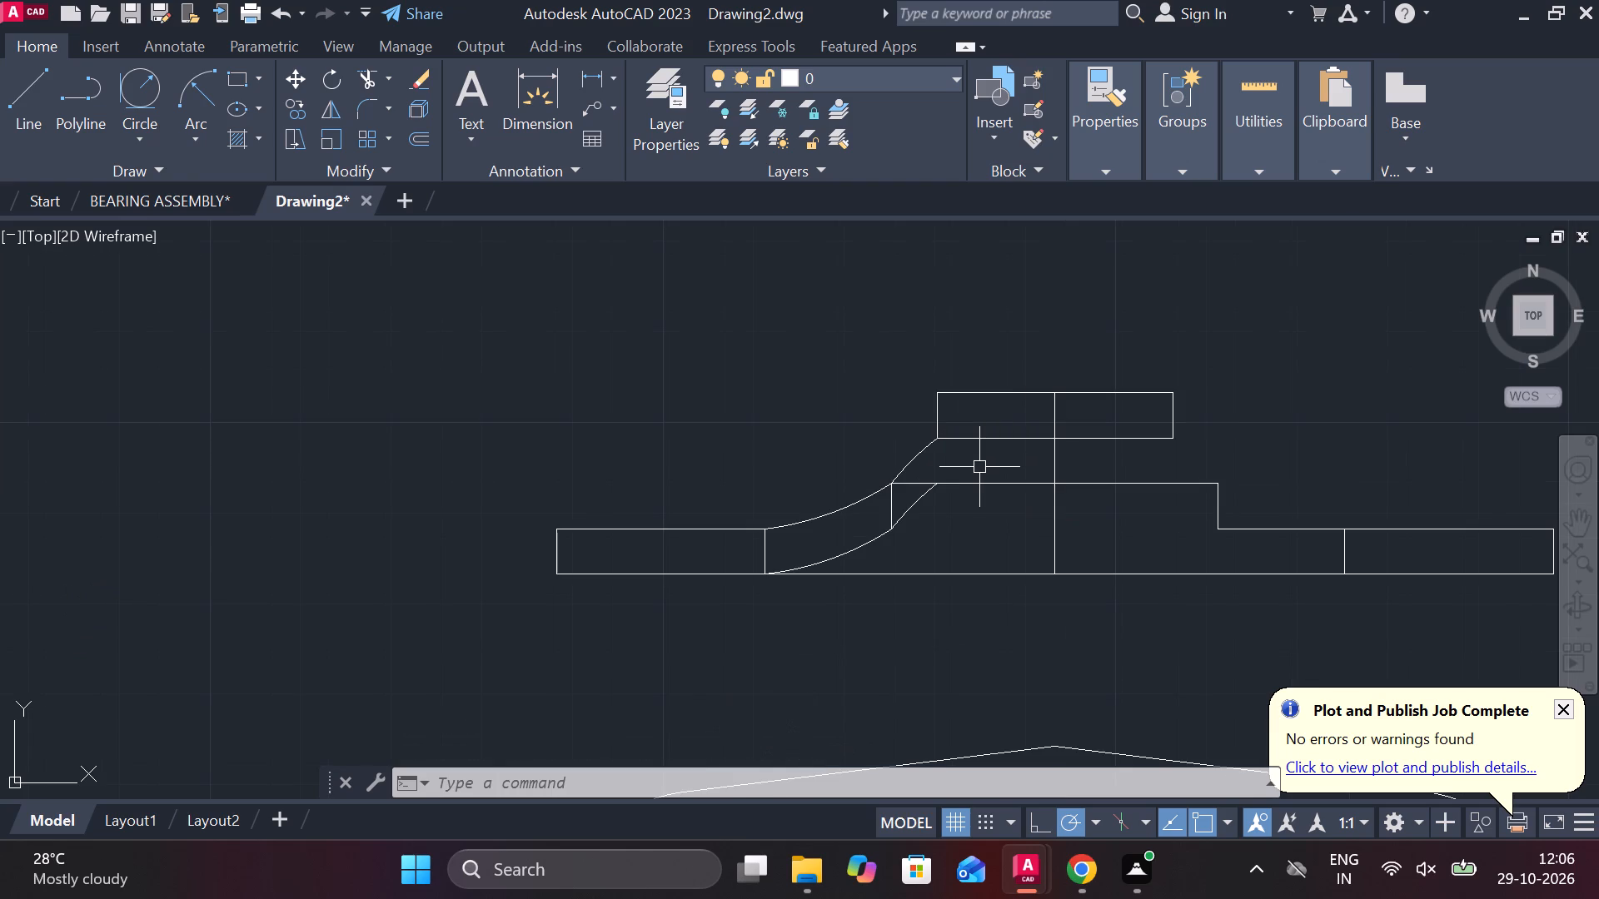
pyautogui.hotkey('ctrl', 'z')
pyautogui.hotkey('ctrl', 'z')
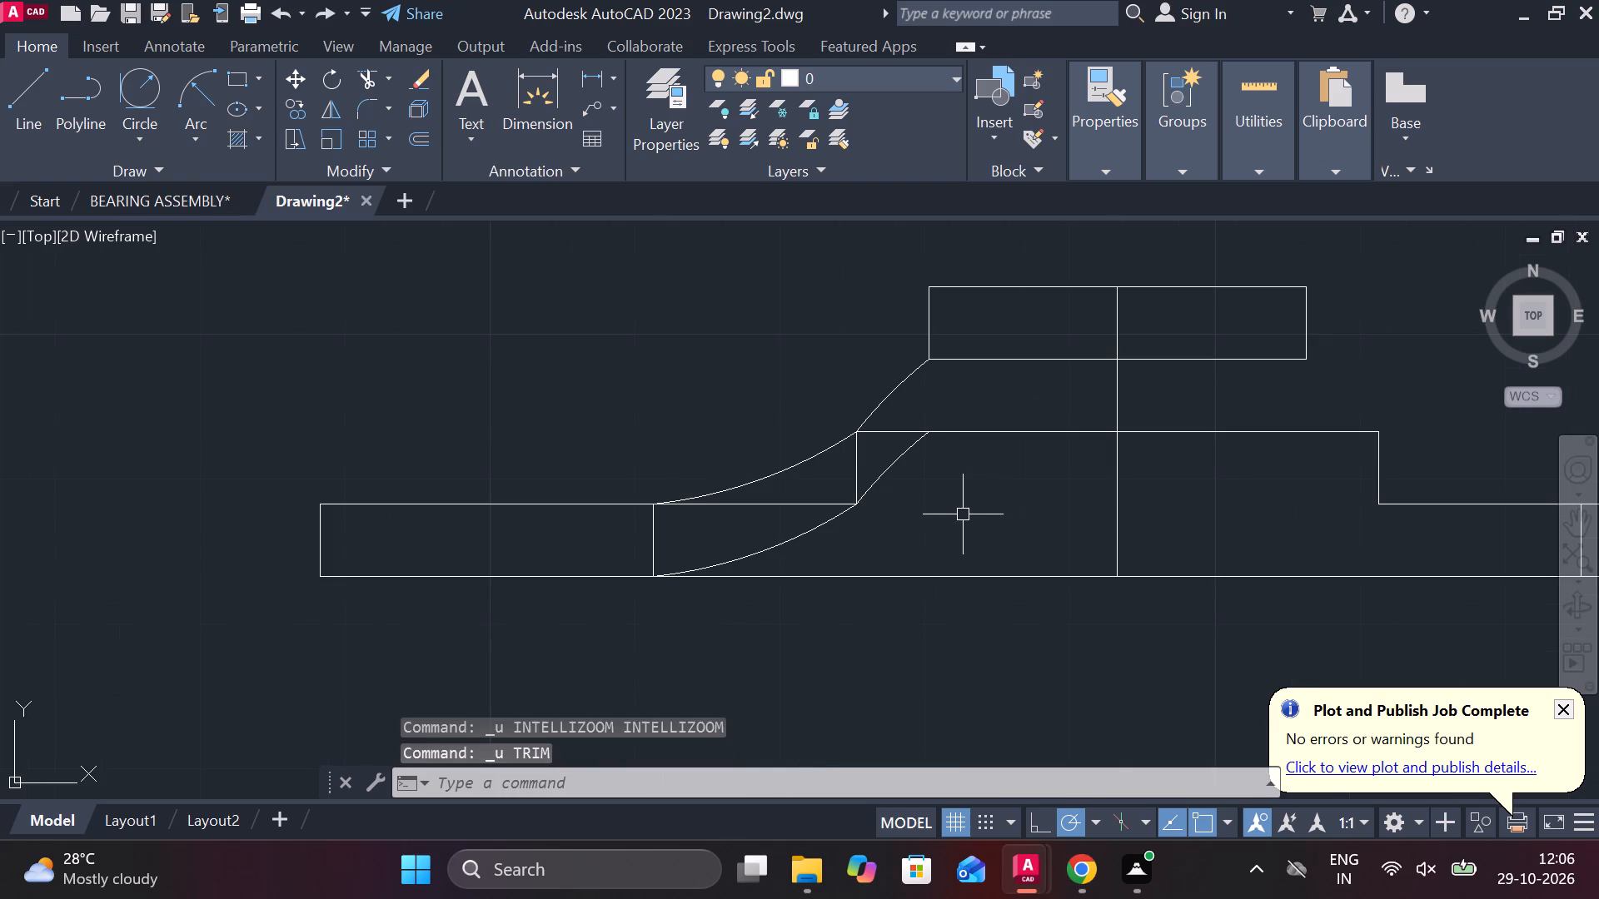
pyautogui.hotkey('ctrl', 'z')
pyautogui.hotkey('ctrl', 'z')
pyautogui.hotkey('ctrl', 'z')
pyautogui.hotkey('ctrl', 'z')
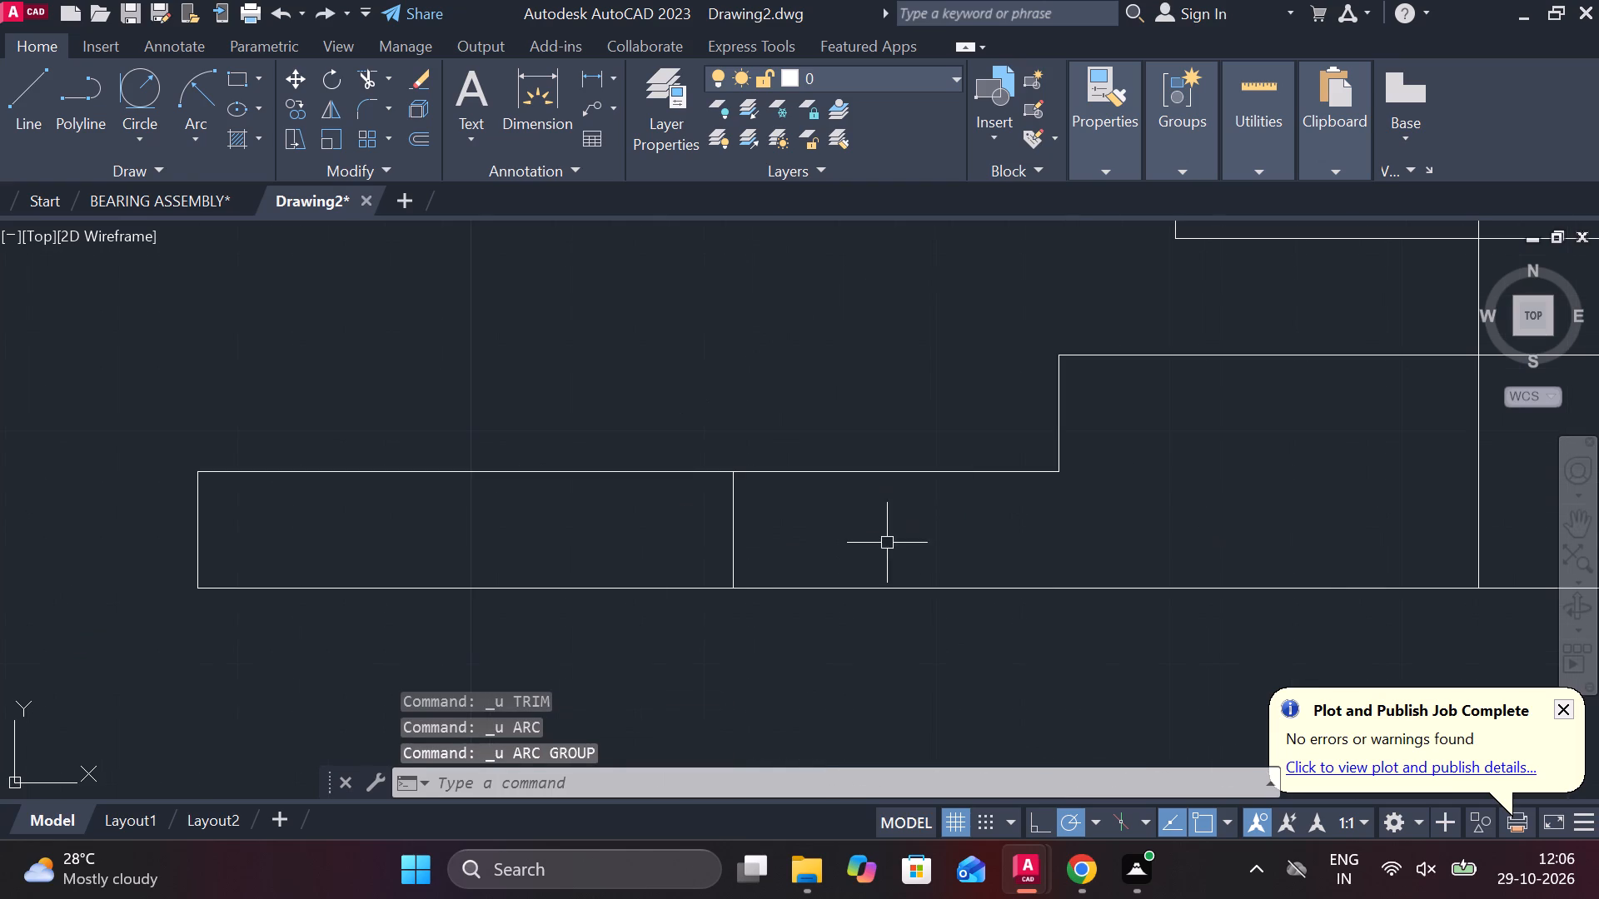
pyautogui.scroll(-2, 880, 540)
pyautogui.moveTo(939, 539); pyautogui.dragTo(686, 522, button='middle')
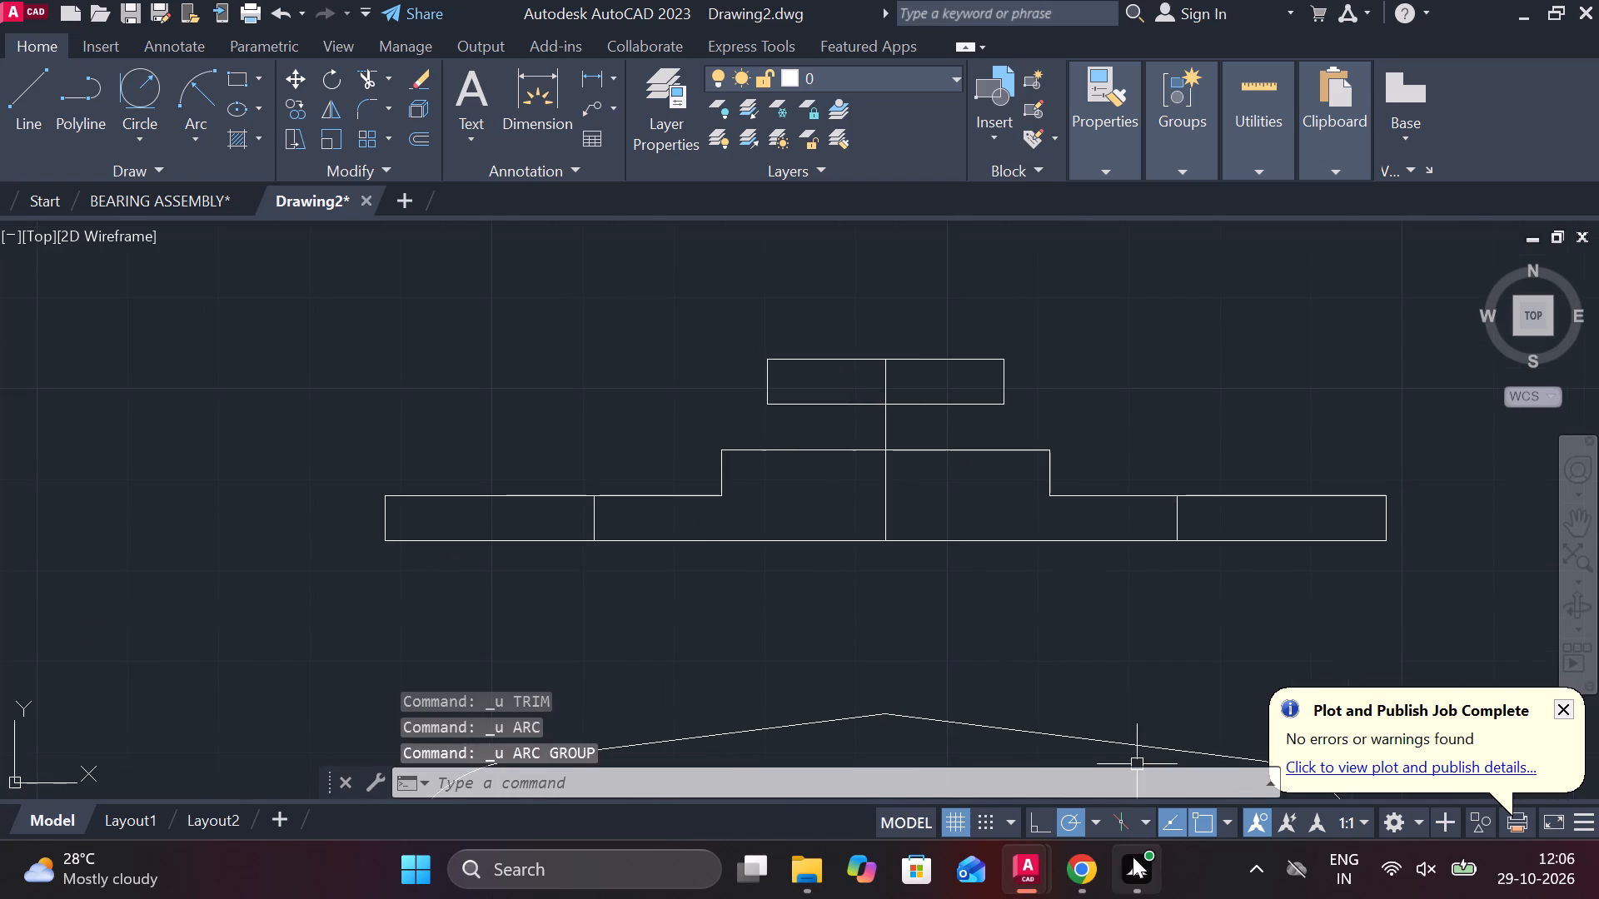
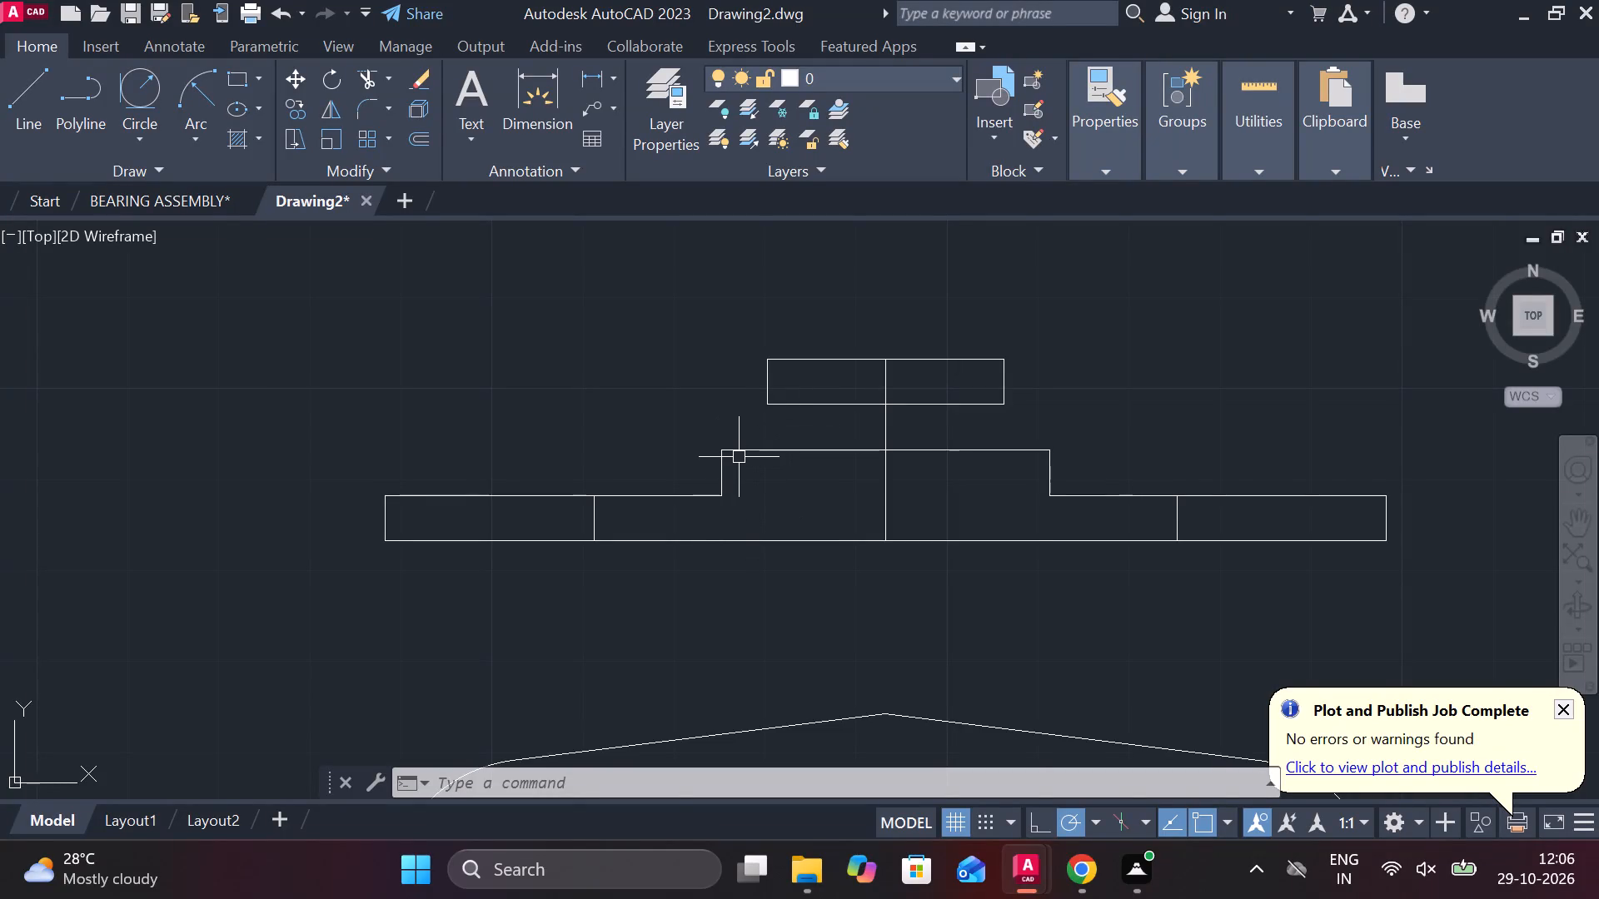
# Stretch the left end of the raised section's top edge about 14 units outward, in line with the left inner vertical.
pyautogui.scroll(2, 720, 431)
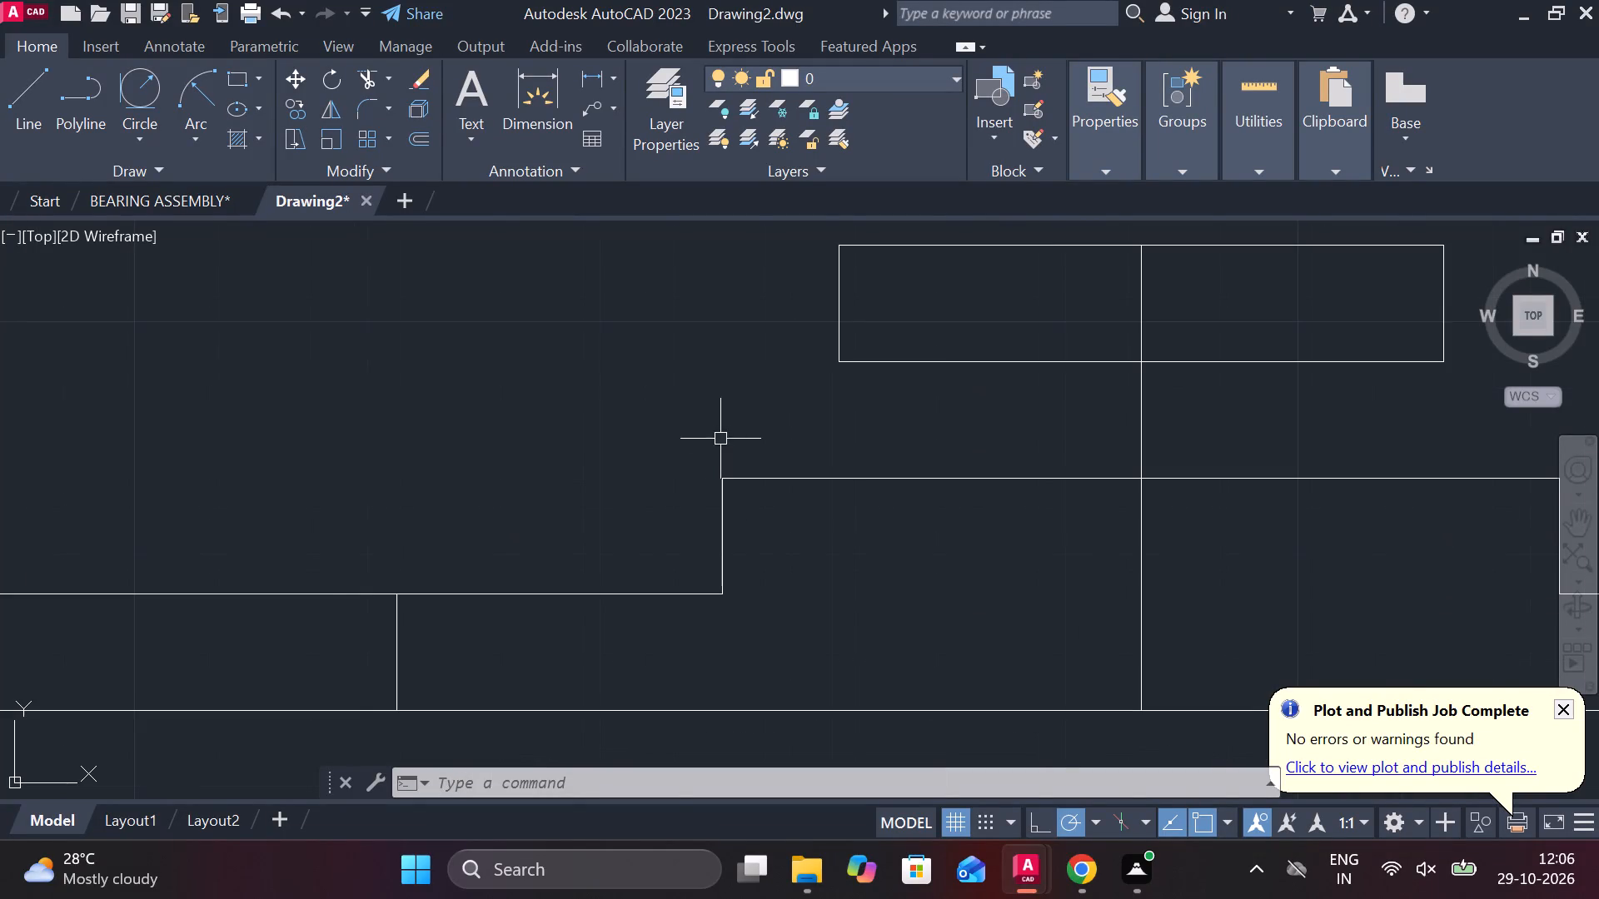
pyautogui.moveTo(712, 574); pyautogui.dragTo(894, 492, button='middle')
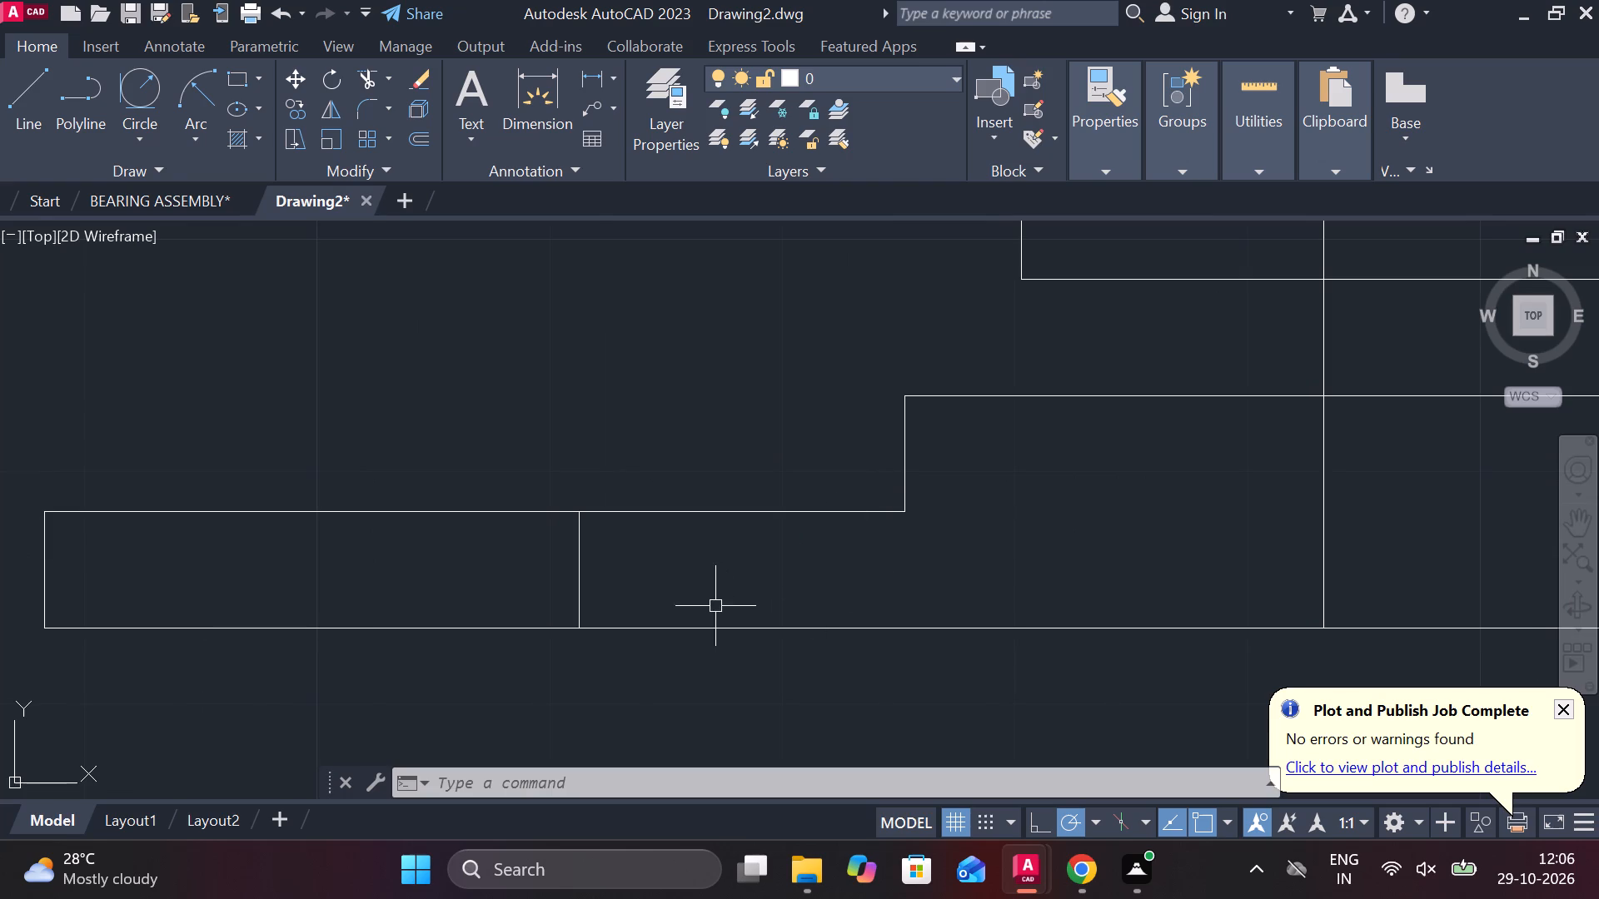
pyautogui.scroll(-1, 706, 606)
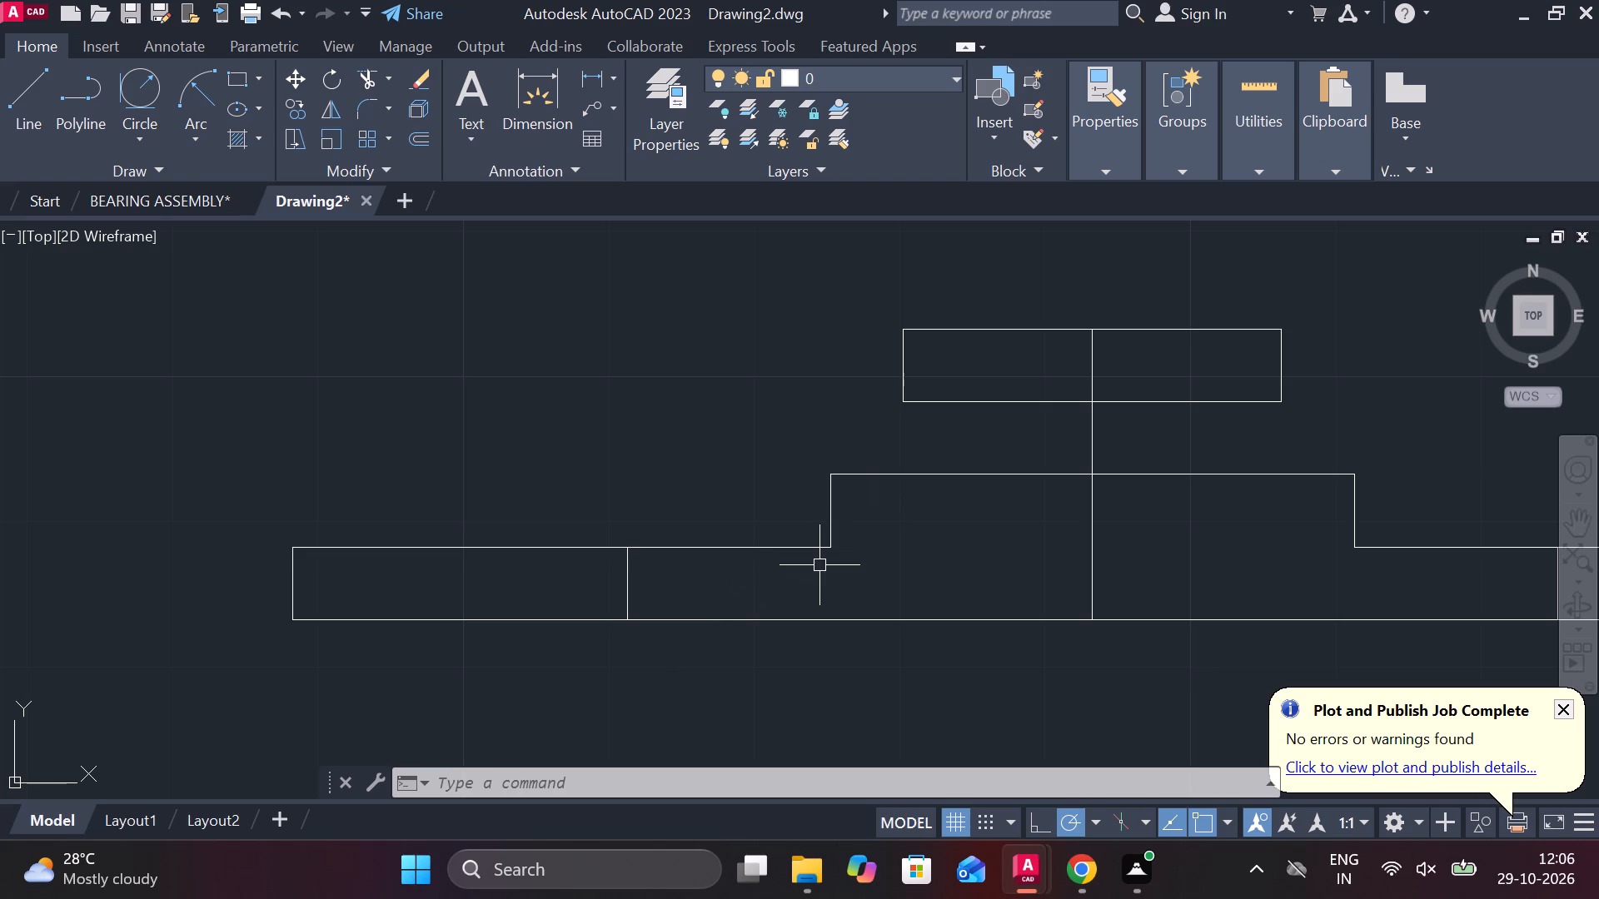
pyautogui.press('l')
pyautogui.press('Return')
pyautogui.press('Escape')
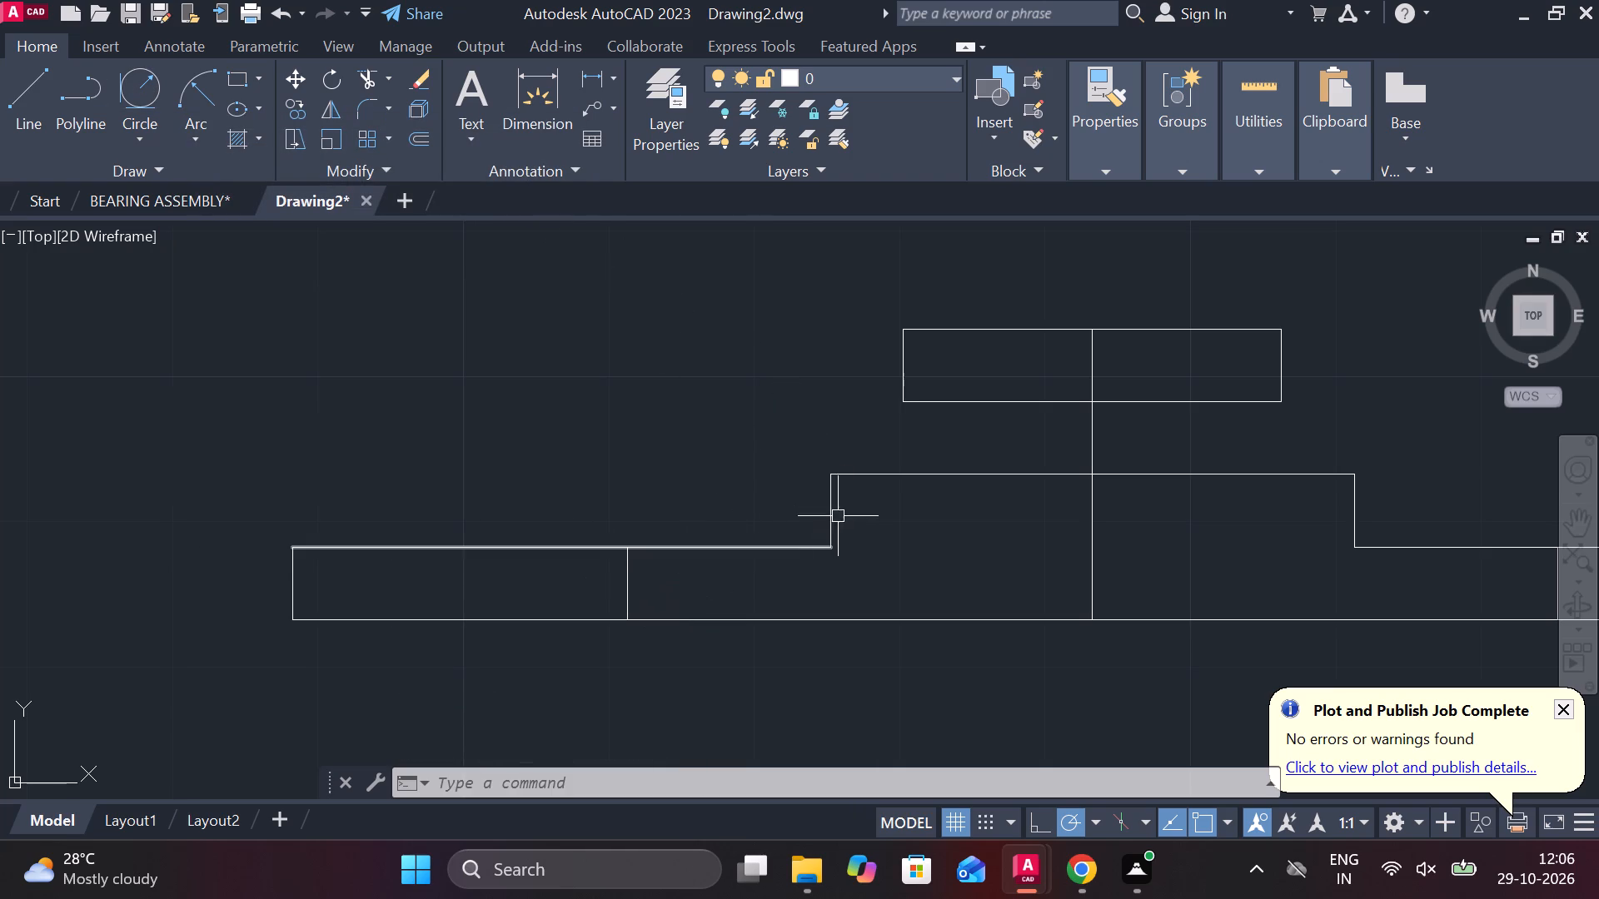
pyautogui.click(849, 479)
pyautogui.click(834, 469)
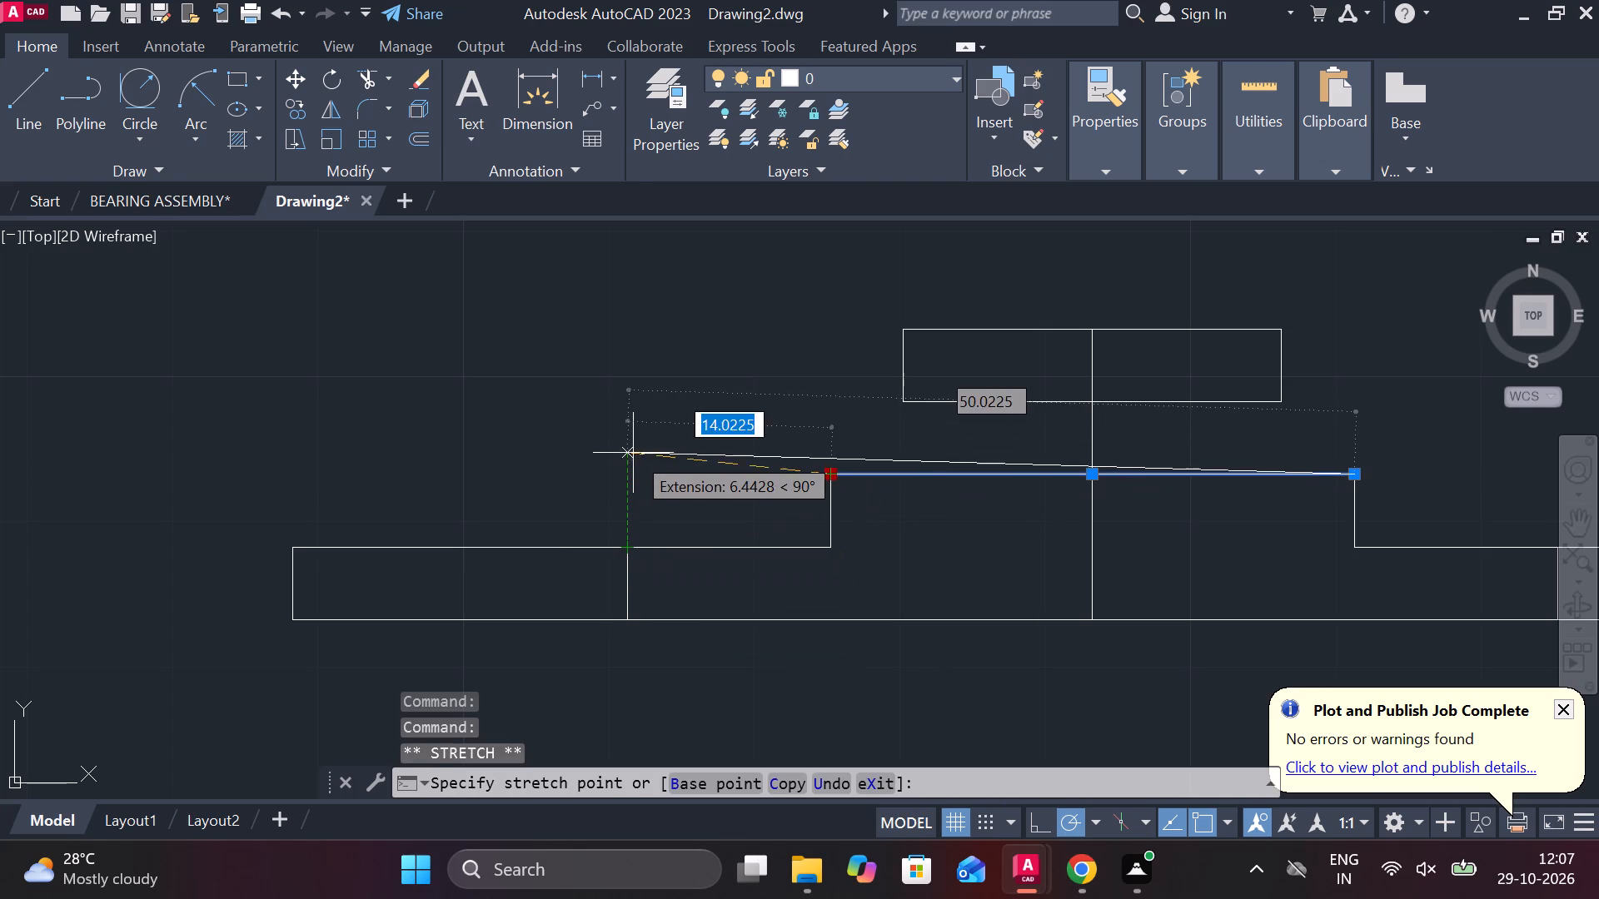
pyautogui.click(633, 469)
pyautogui.press('Escape')
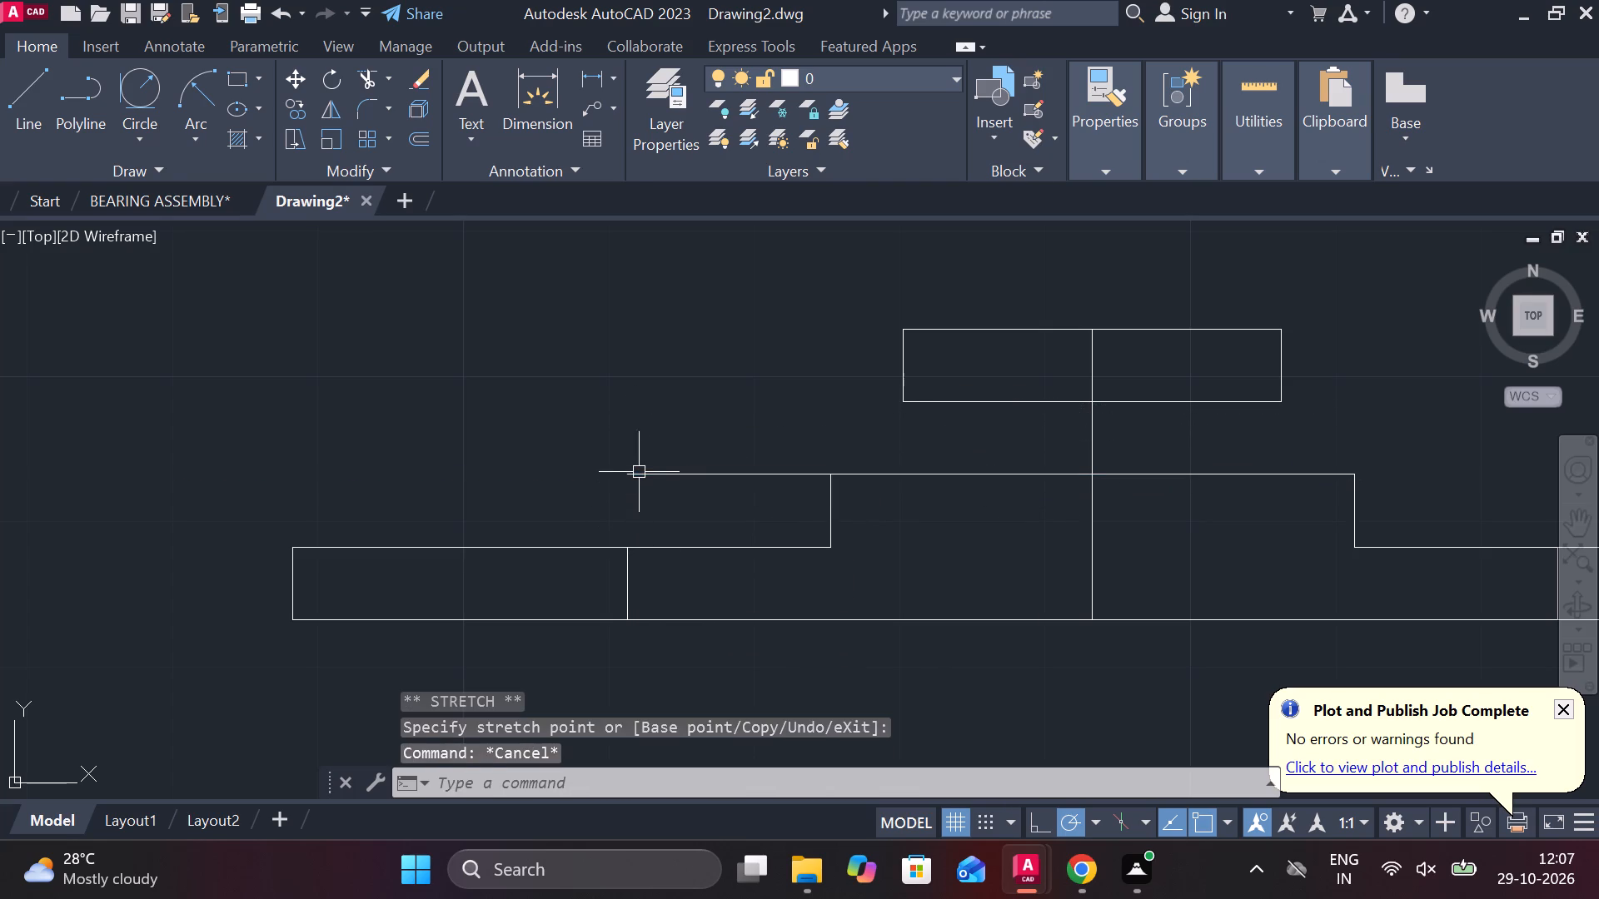
# Draw a vertical line from the stretched edge's left end down to the upper end of the left inner vertical.
pyautogui.press('l')
pyautogui.press('Return')
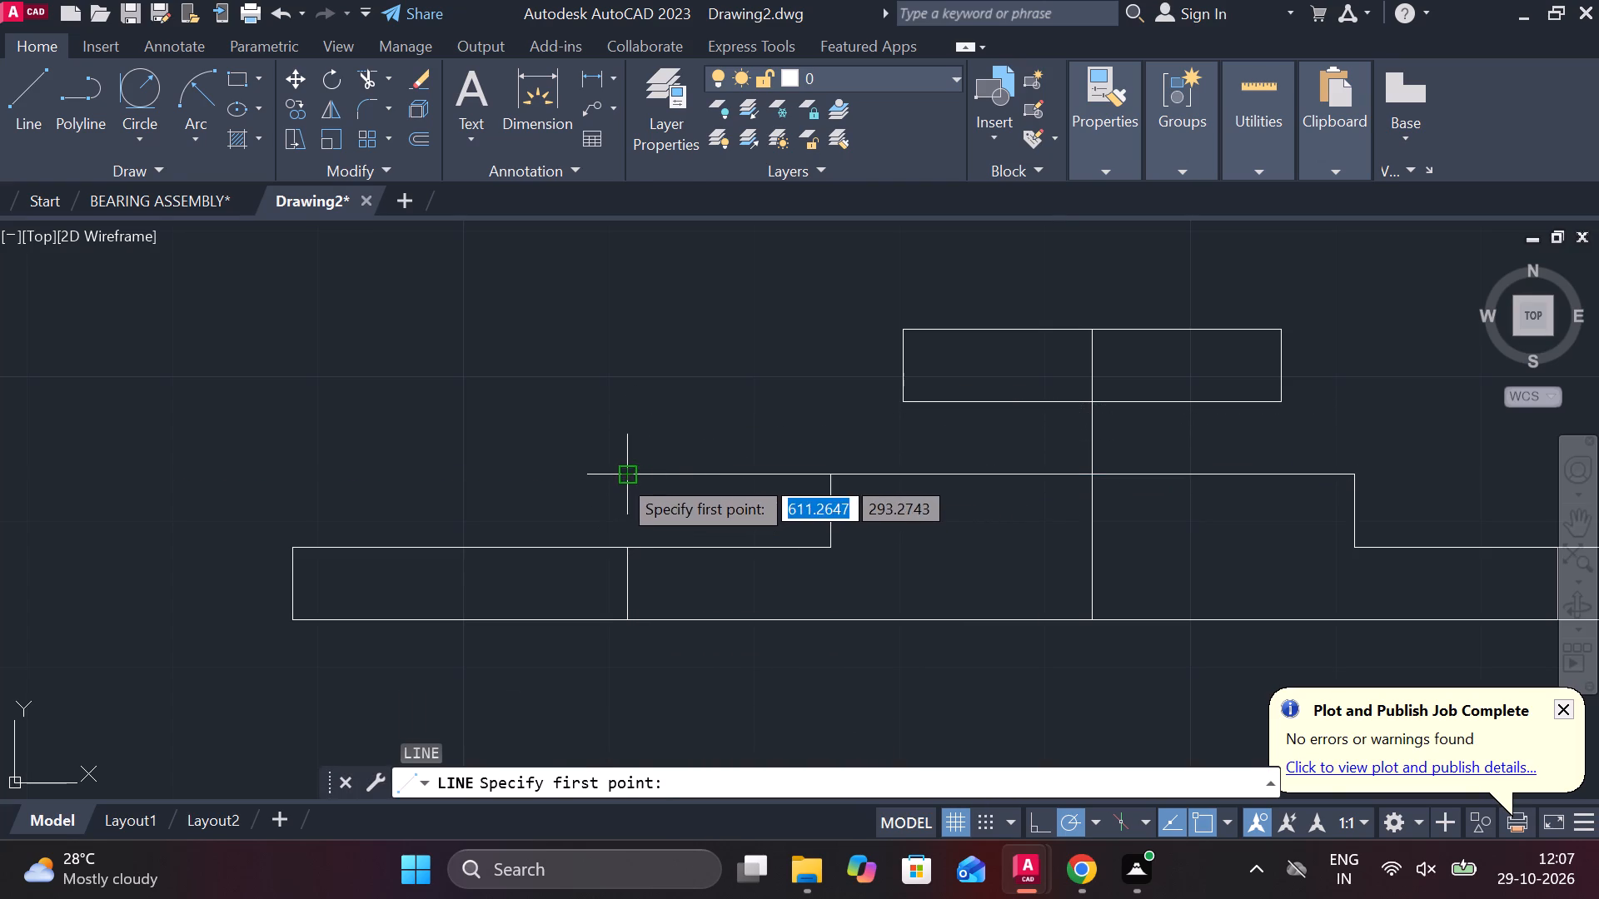
pyautogui.click(619, 475)
pyautogui.click(627, 534)
pyautogui.press('Escape')
# Lengthen the raised section's top edge 14 units at its right end, in line with the right inner vertical.
pyautogui.moveTo(939, 523); pyautogui.dragTo(884, 528, button='middle')
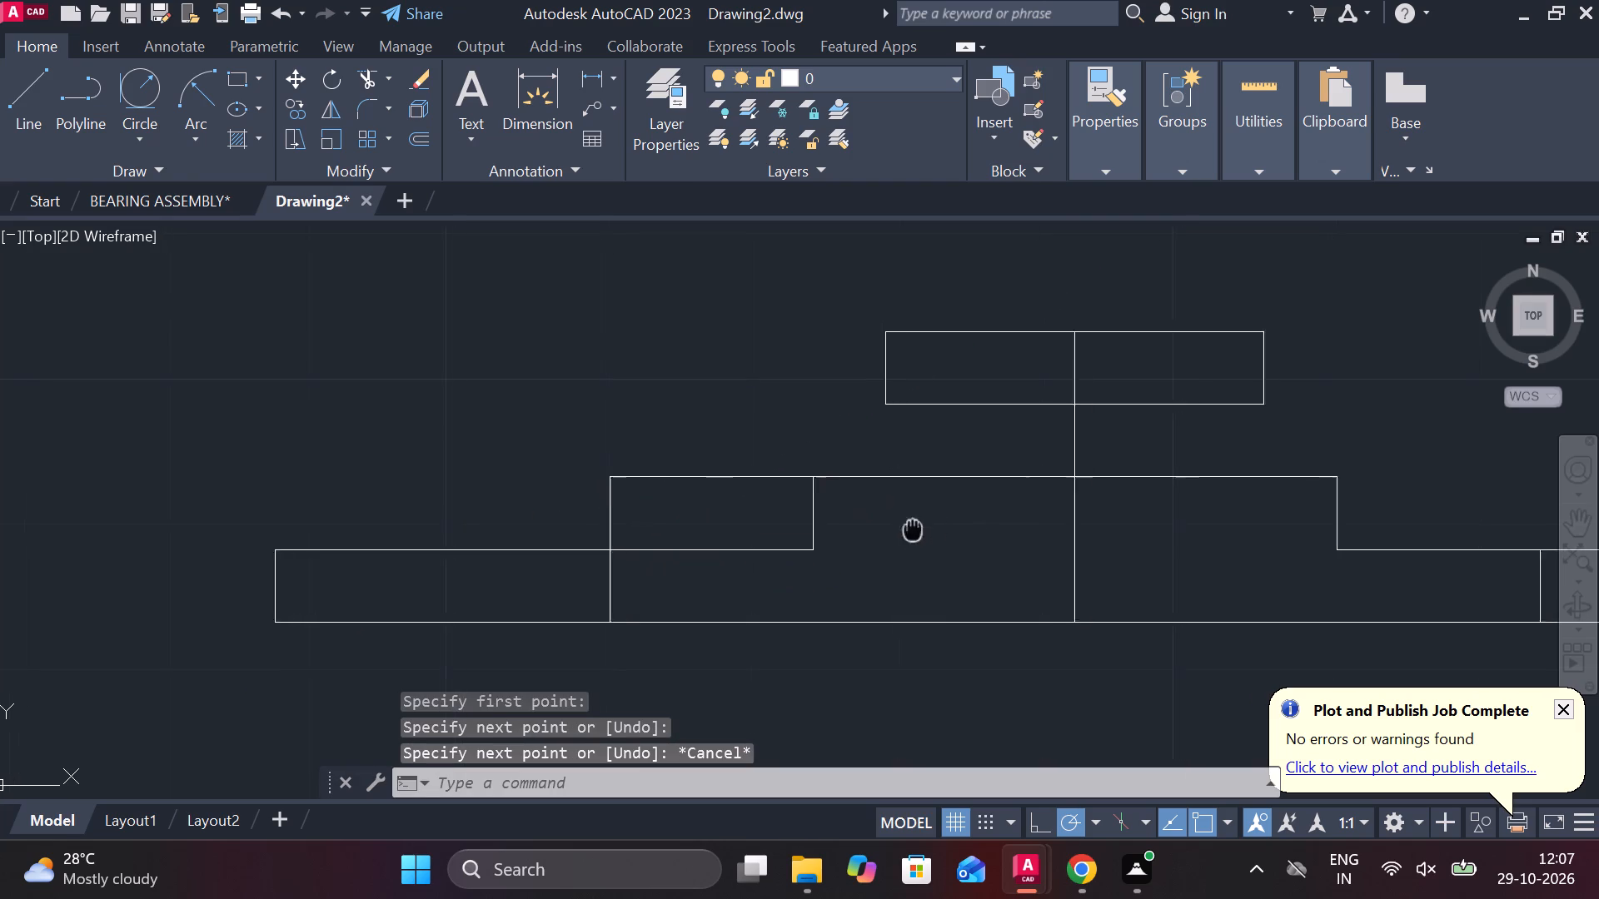
pyautogui.moveTo(884, 528); pyautogui.dragTo(814, 527, button='middle')
pyautogui.click(1195, 480)
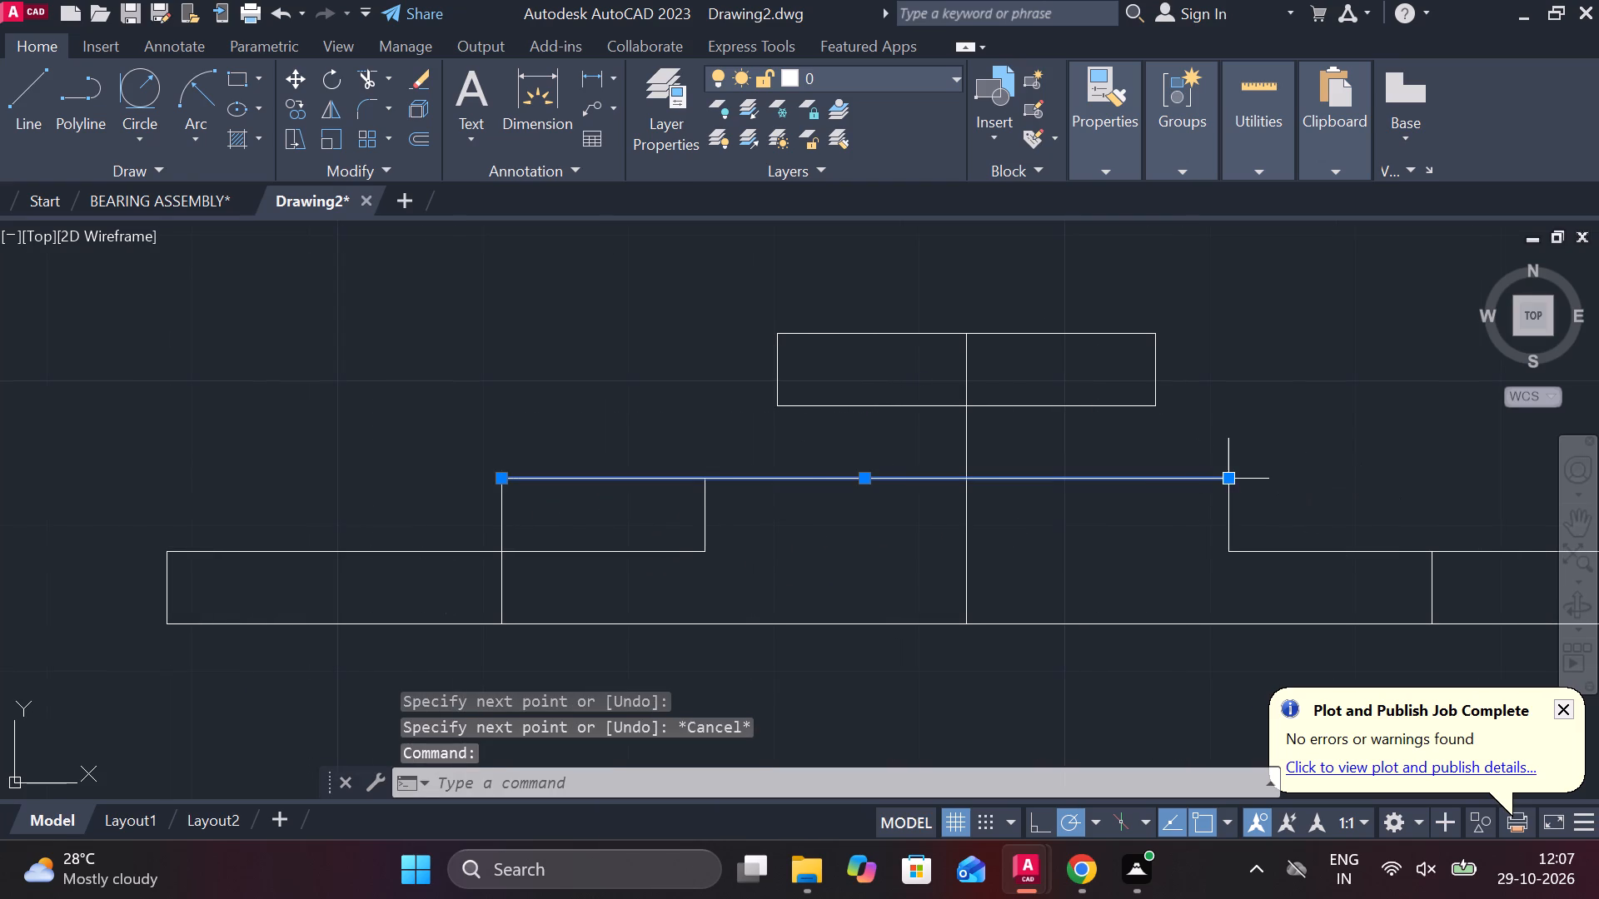
pyautogui.click(1315, 553)
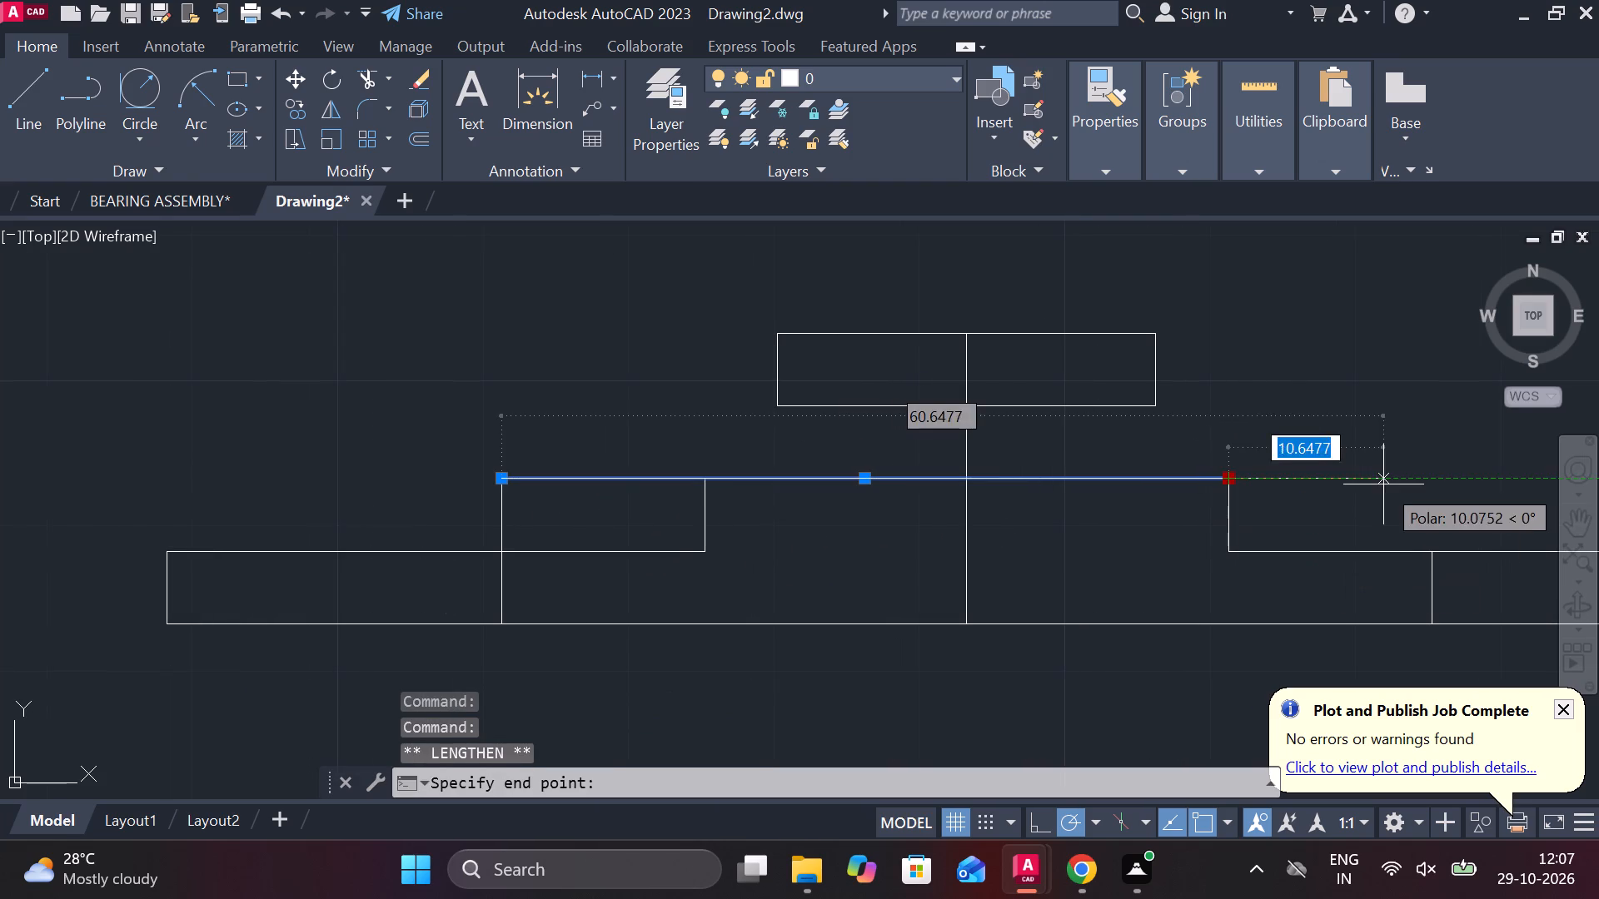
pyautogui.click(1429, 479)
pyautogui.press('Escape')
# Draw a vertical line from the top edge's right end down to the upper end of the right inner vertical.
pyautogui.moveTo(1371, 524); pyautogui.dragTo(1309, 524, button='middle')
pyautogui.press('l')
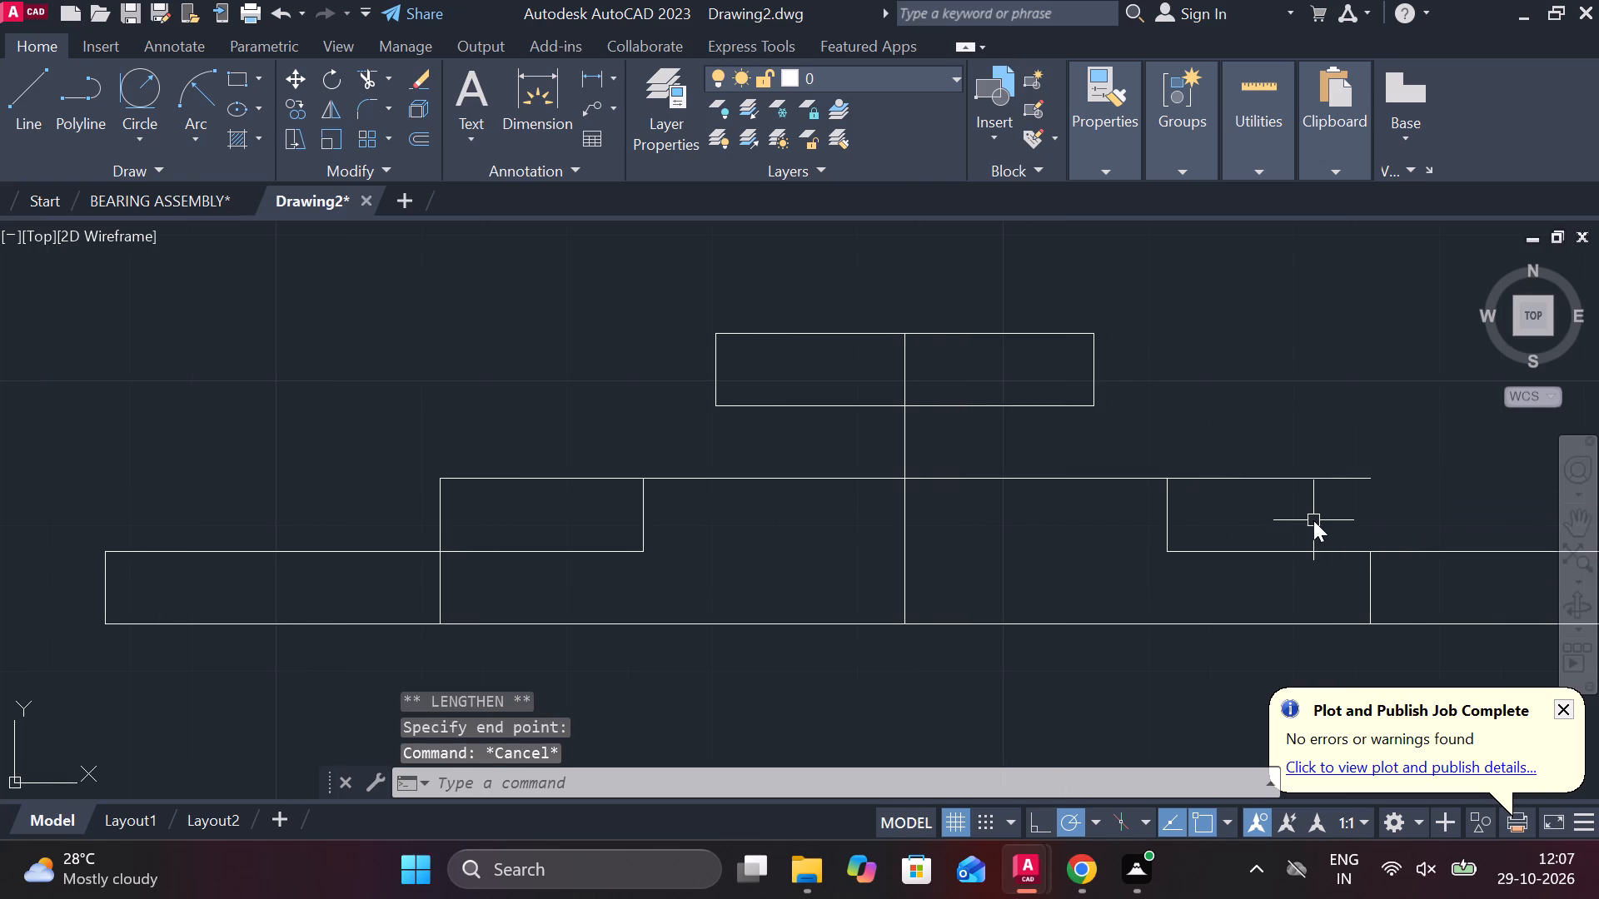
pyautogui.press('Return')
pyautogui.click(1374, 476)
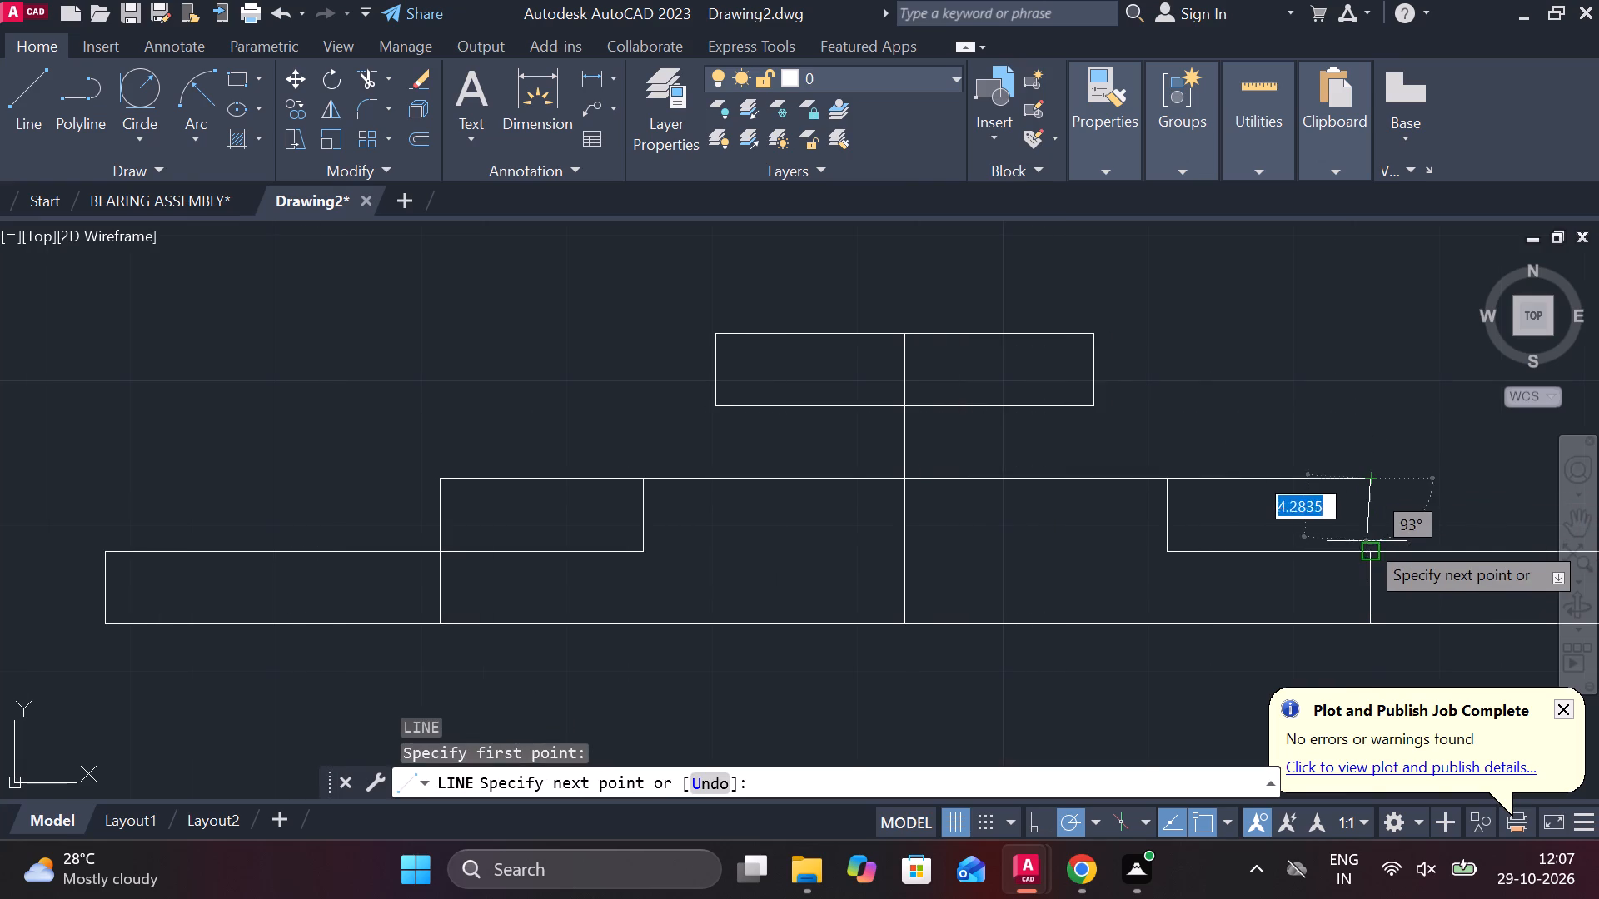
pyautogui.scroll(2, 1372, 553)
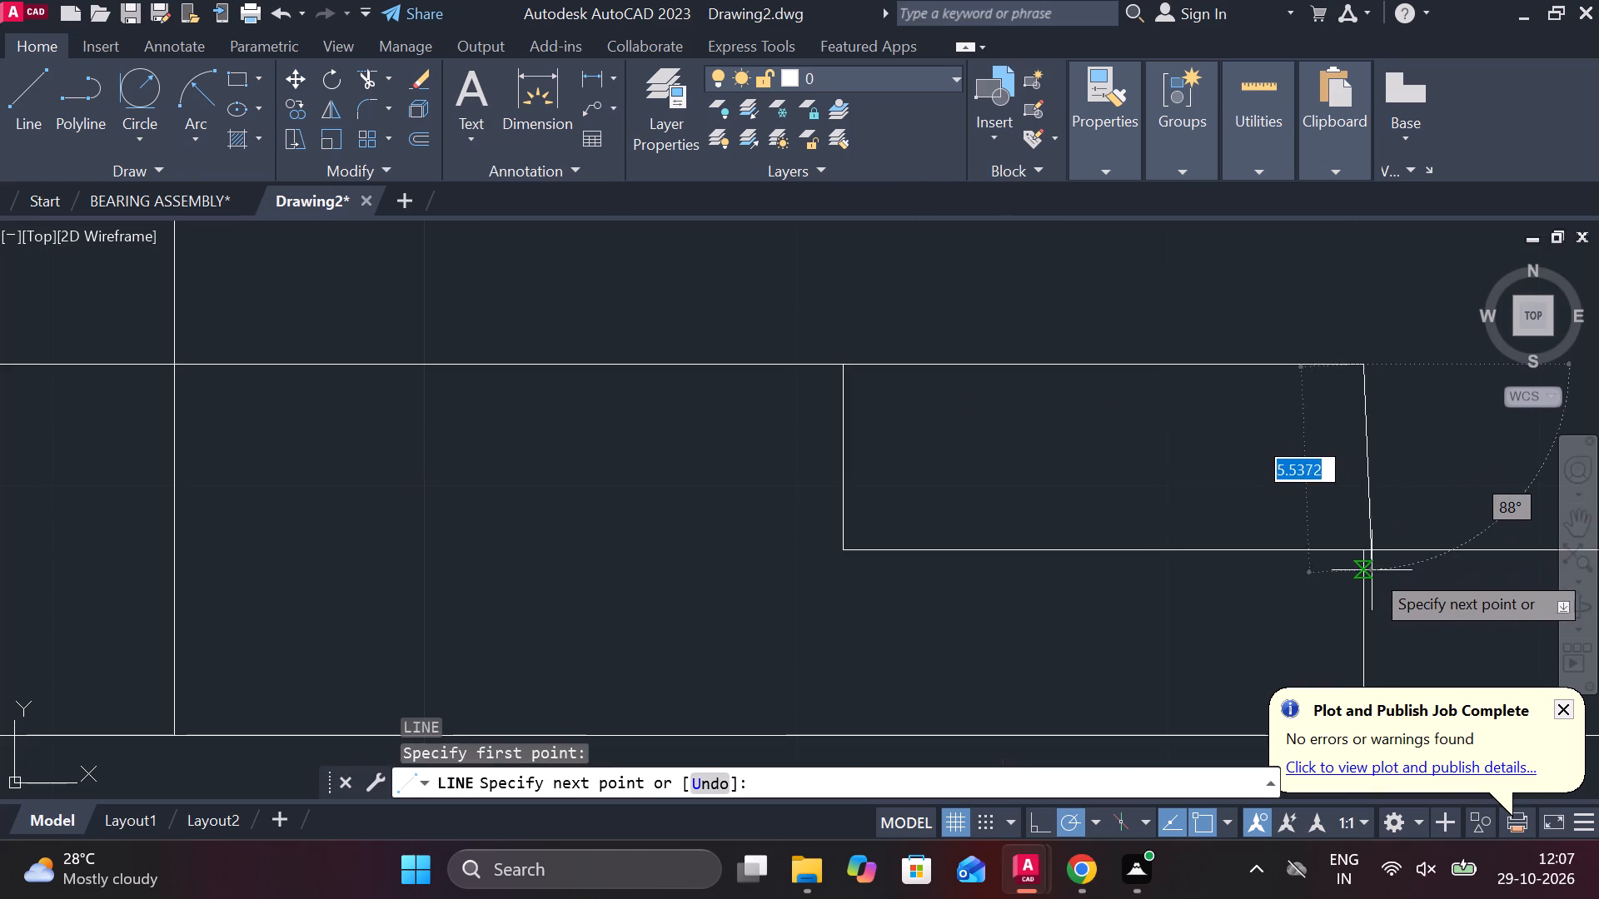
pyautogui.click(1367, 554)
pyautogui.scroll(-3, 1415, 479)
pyautogui.press('Escape')
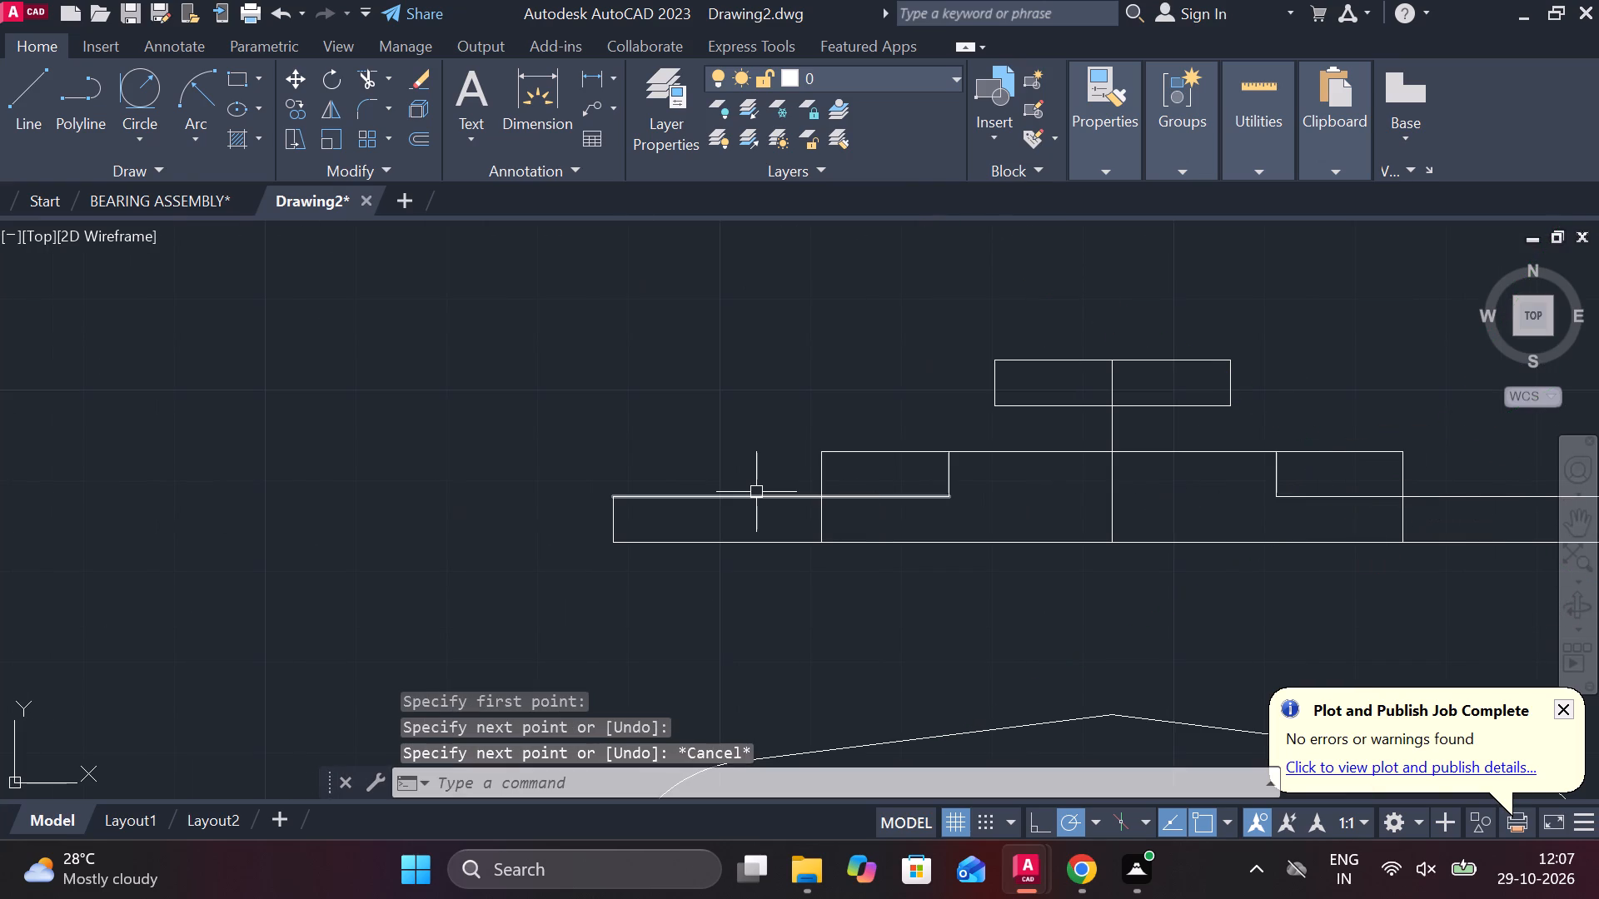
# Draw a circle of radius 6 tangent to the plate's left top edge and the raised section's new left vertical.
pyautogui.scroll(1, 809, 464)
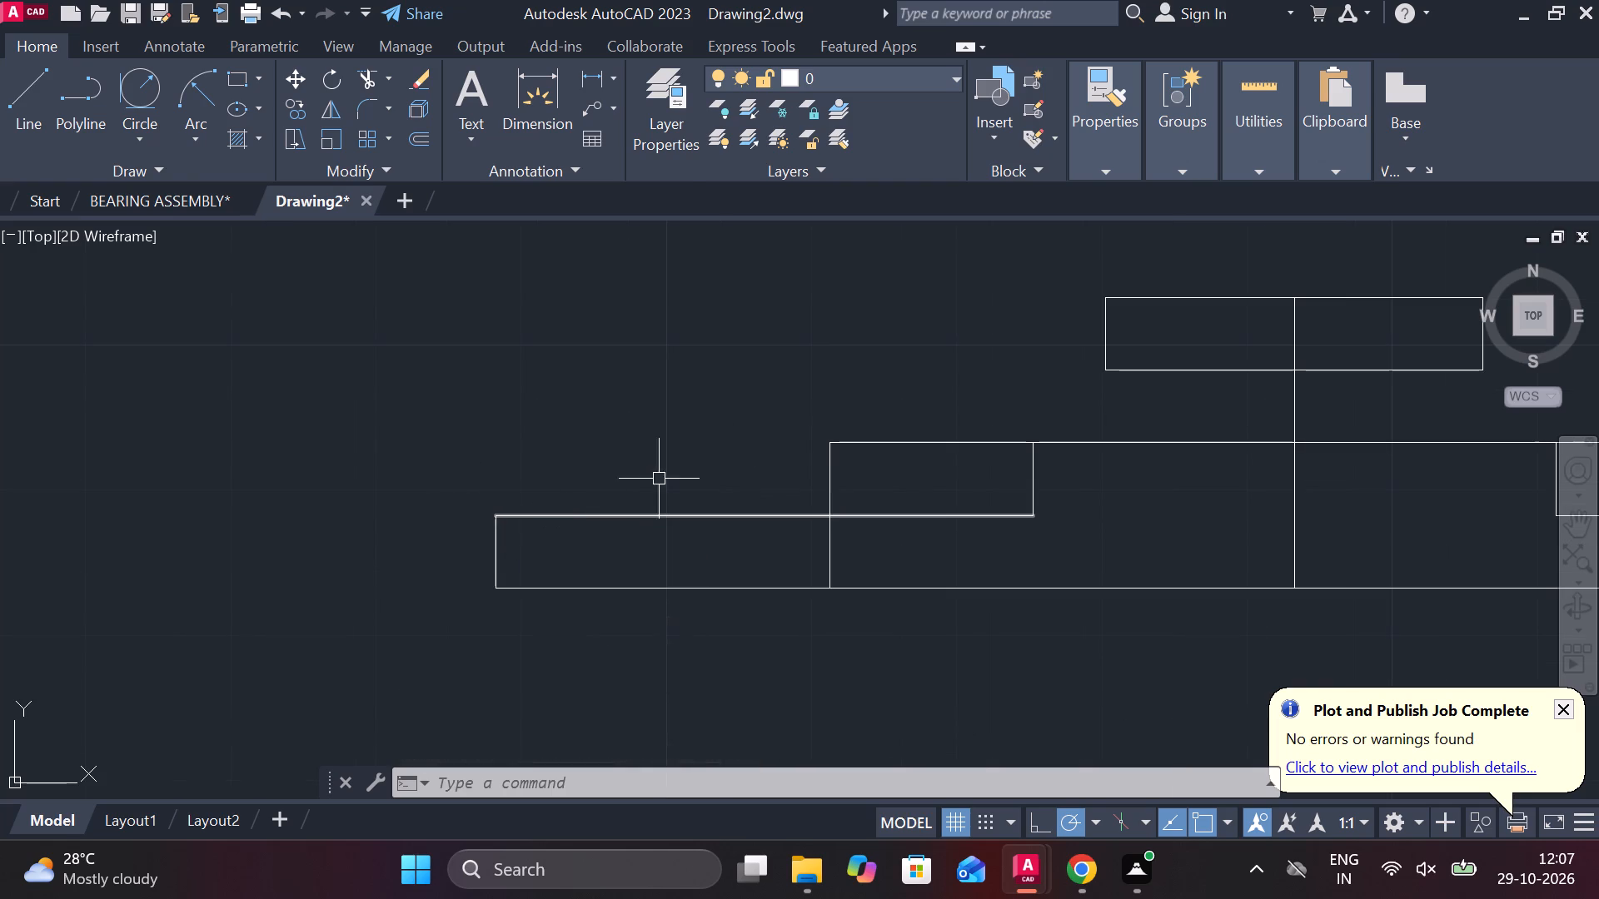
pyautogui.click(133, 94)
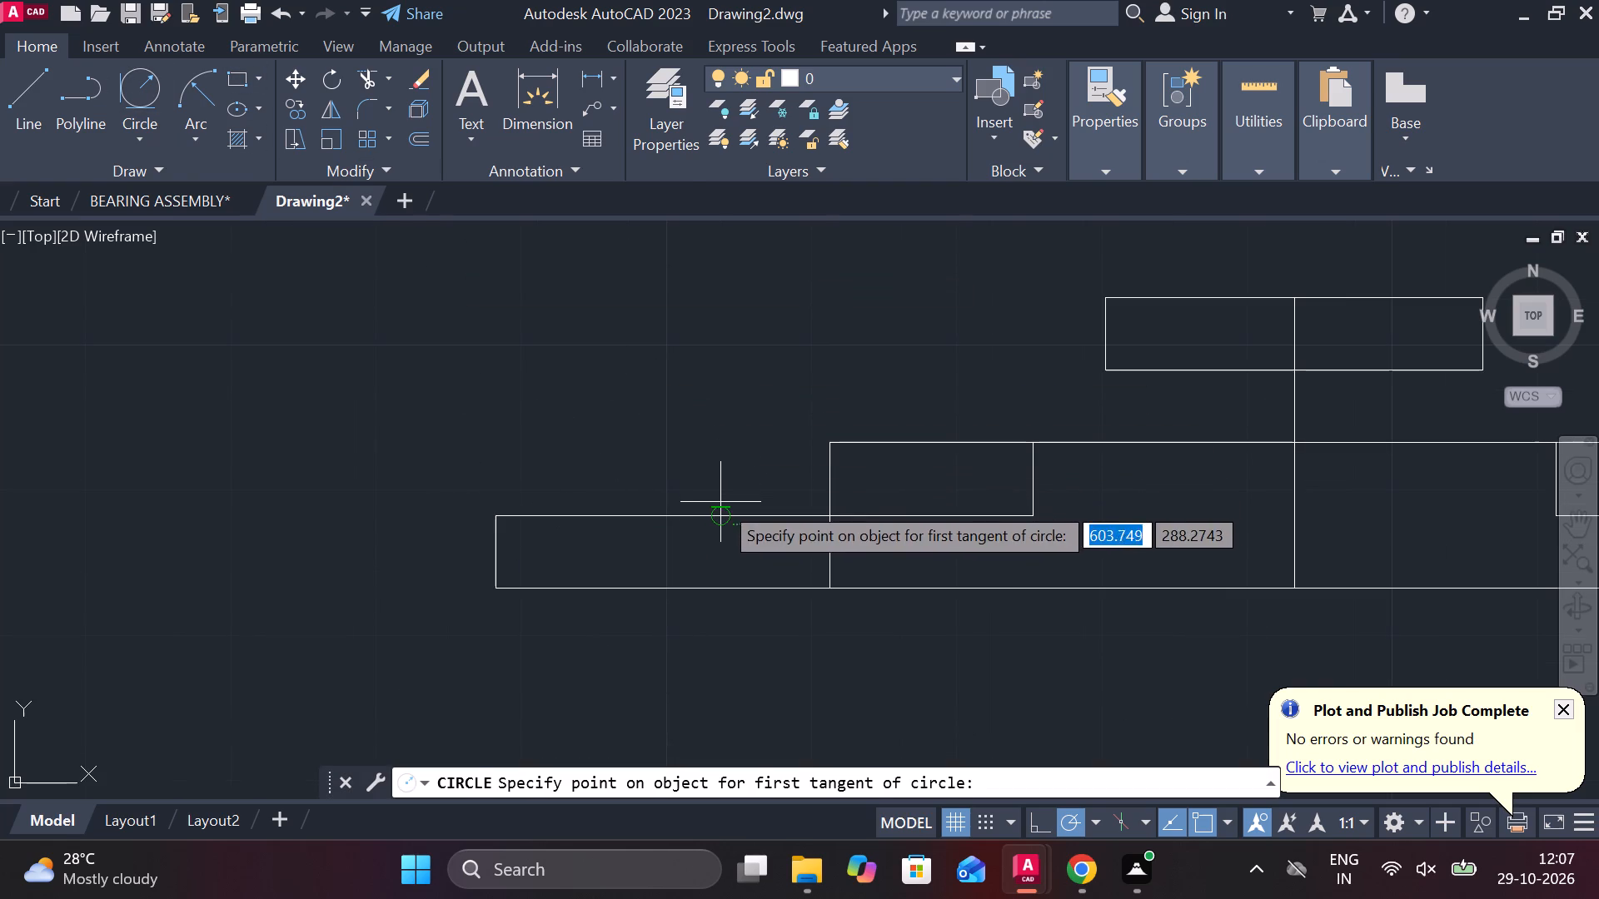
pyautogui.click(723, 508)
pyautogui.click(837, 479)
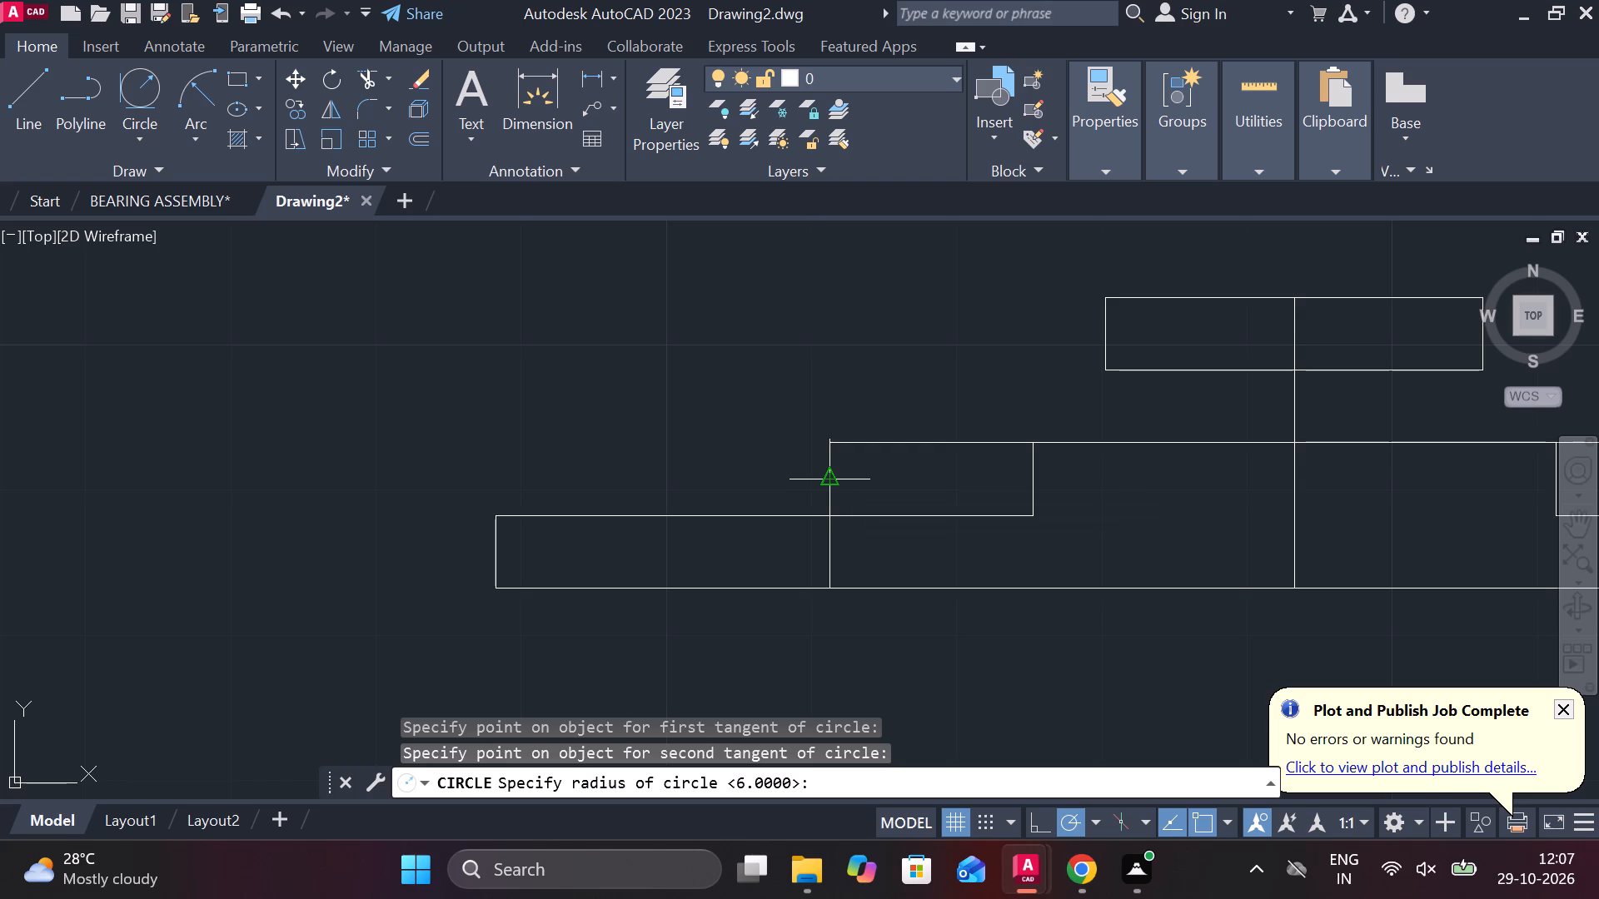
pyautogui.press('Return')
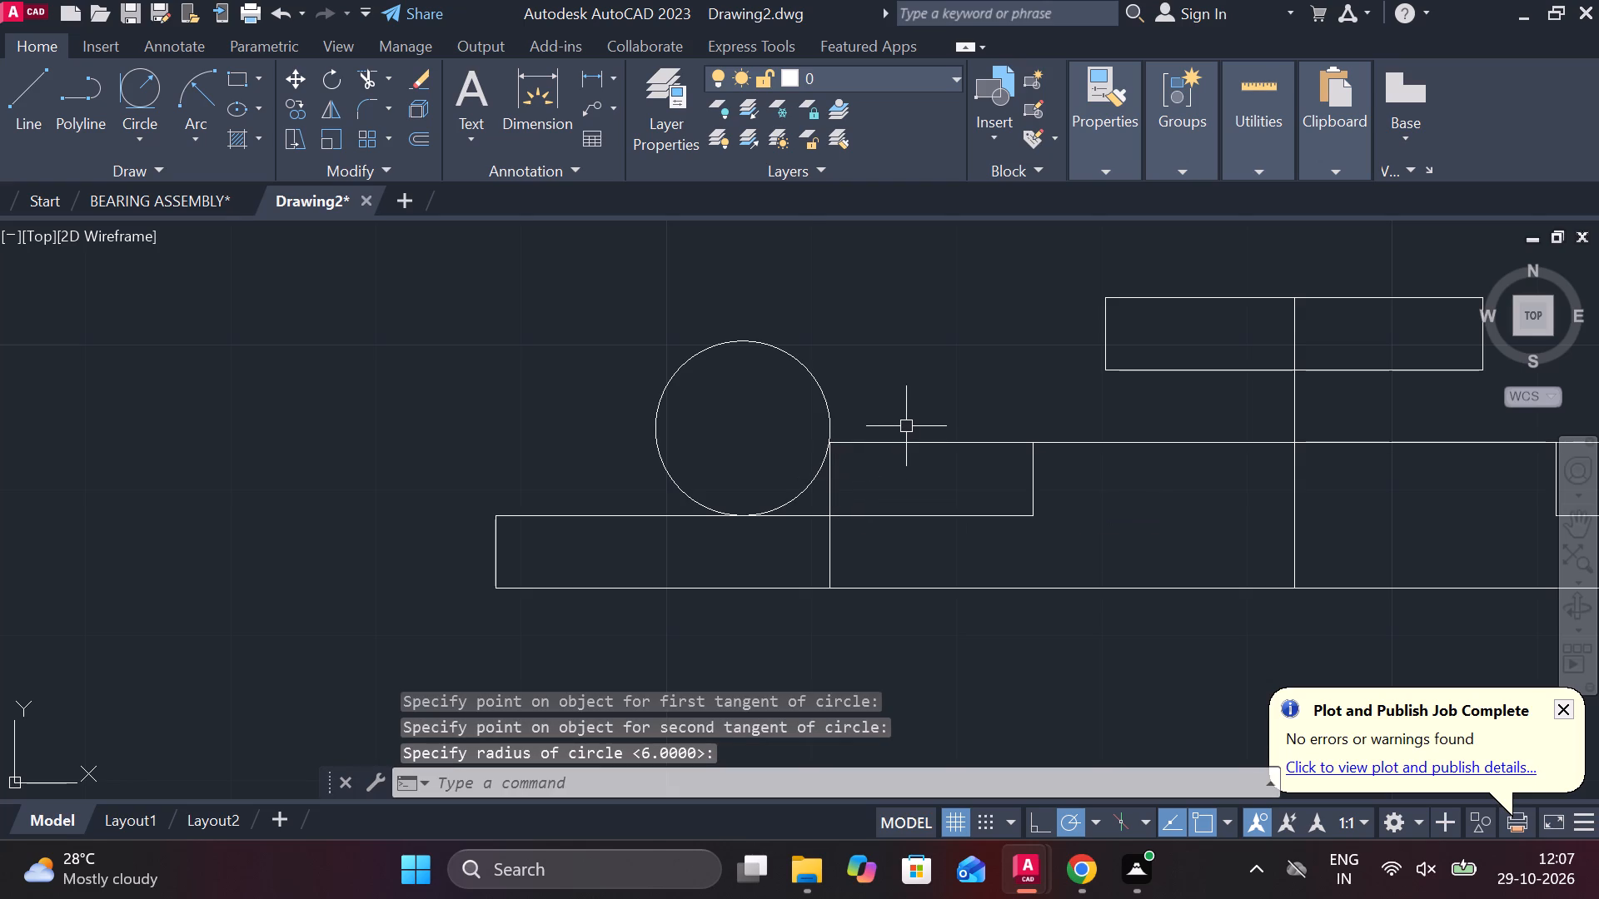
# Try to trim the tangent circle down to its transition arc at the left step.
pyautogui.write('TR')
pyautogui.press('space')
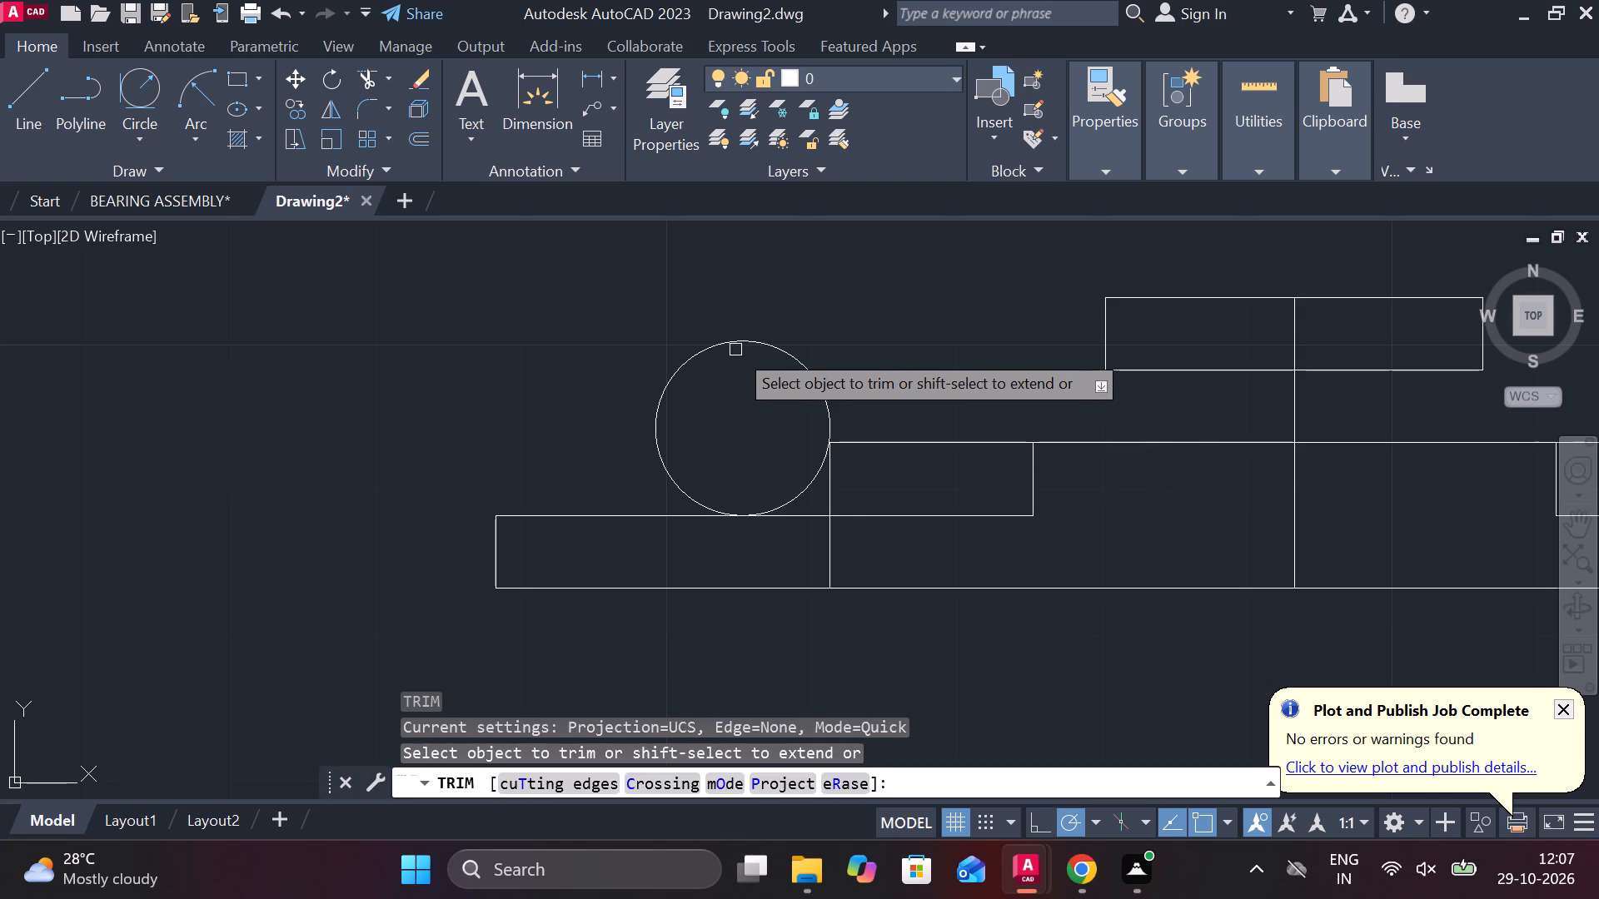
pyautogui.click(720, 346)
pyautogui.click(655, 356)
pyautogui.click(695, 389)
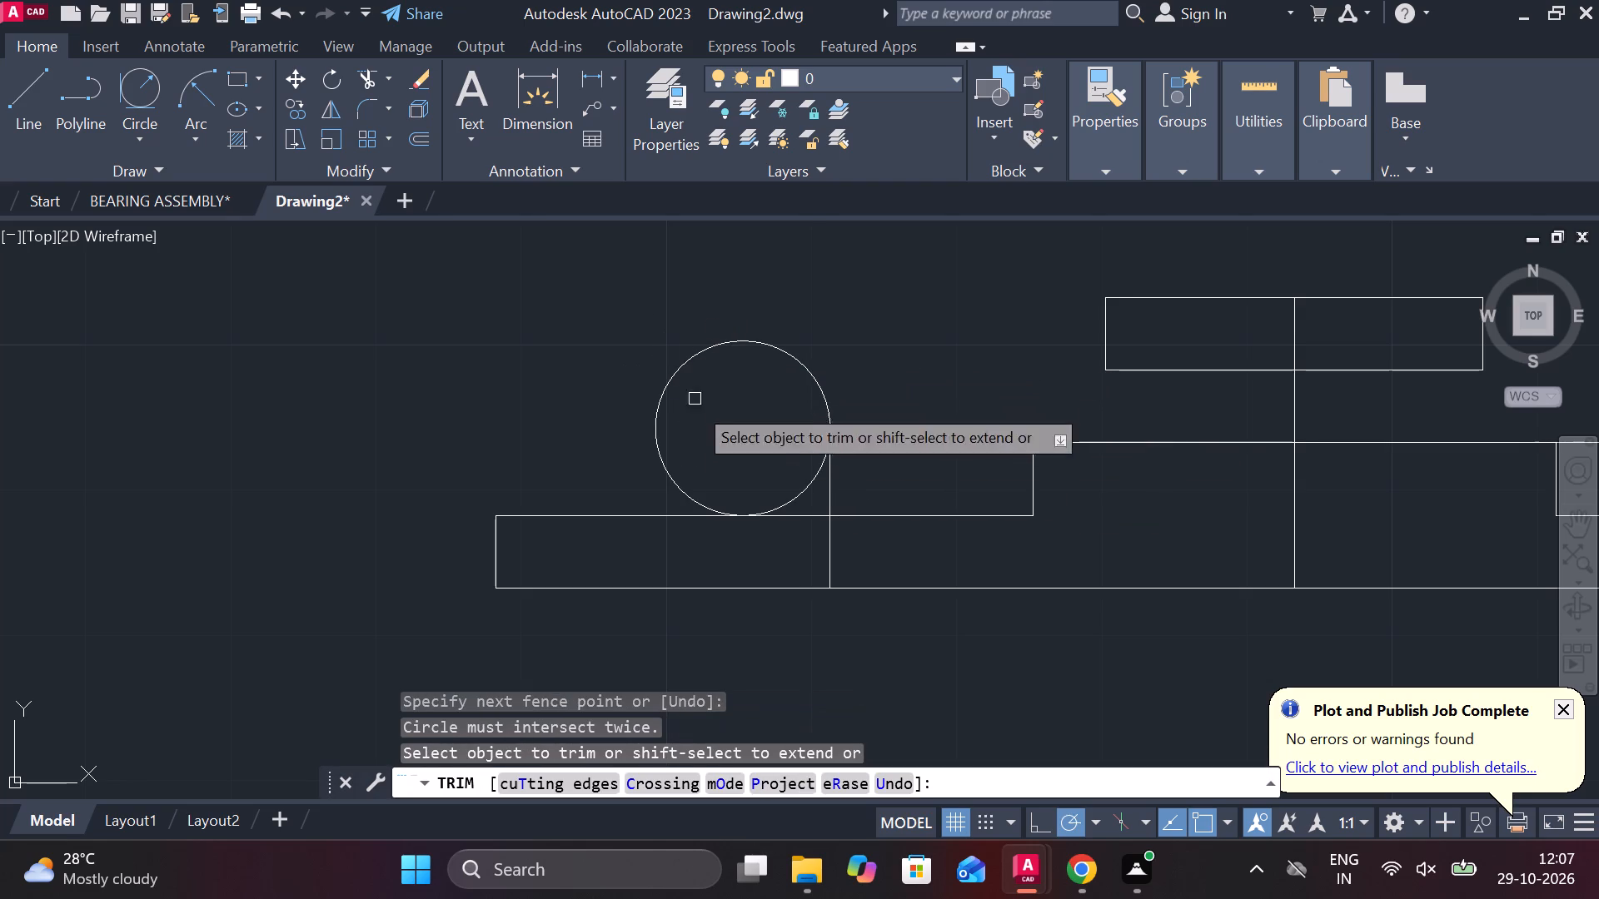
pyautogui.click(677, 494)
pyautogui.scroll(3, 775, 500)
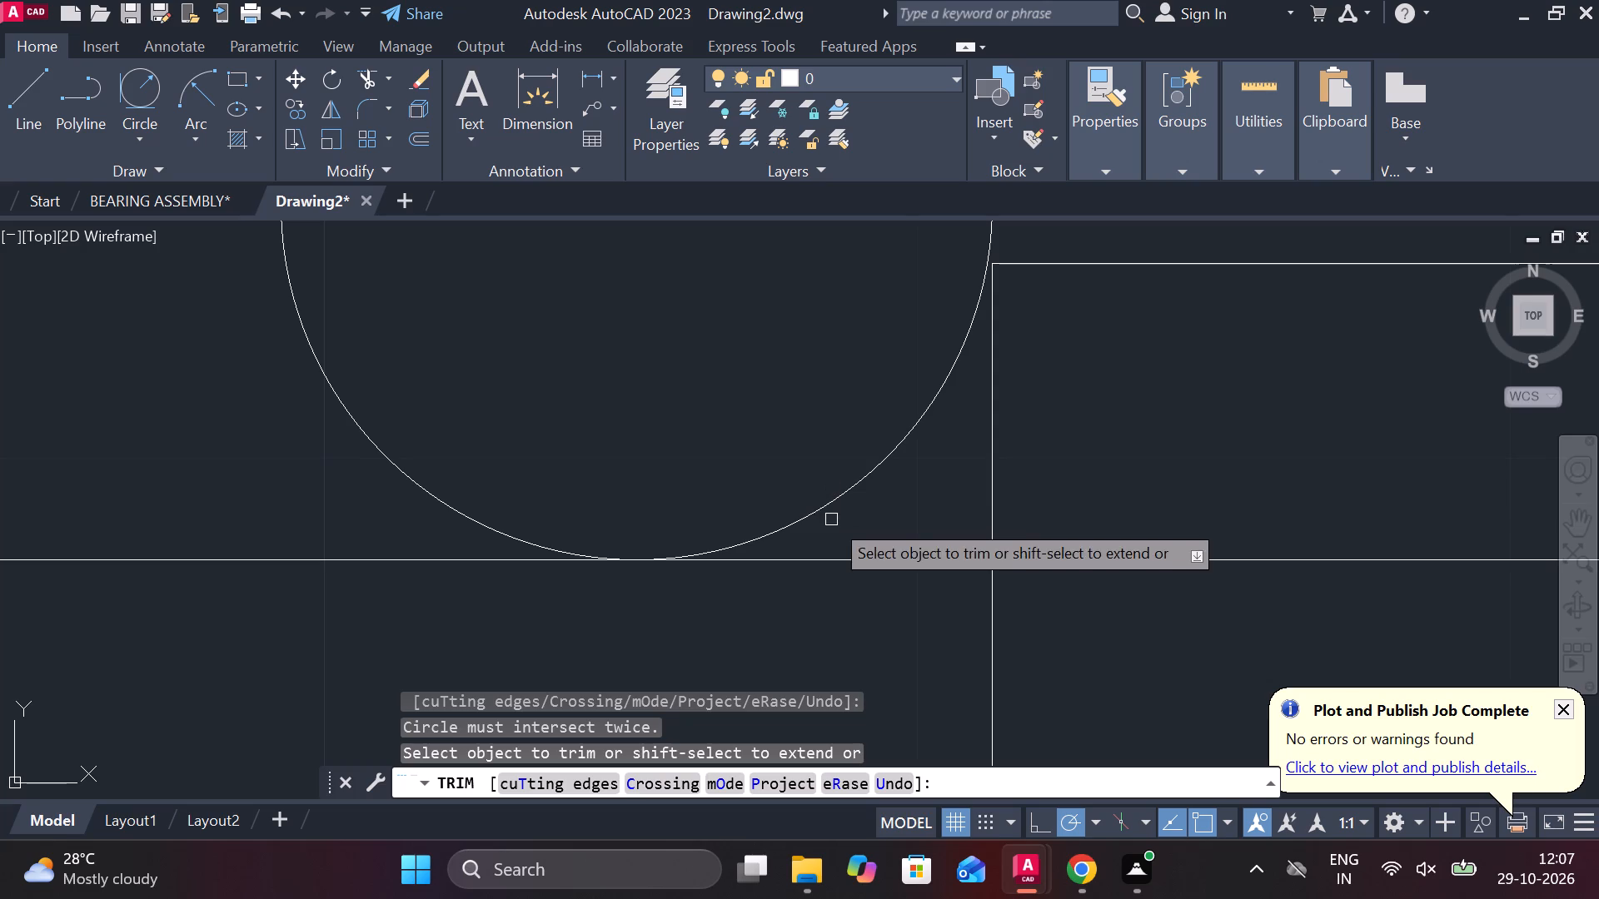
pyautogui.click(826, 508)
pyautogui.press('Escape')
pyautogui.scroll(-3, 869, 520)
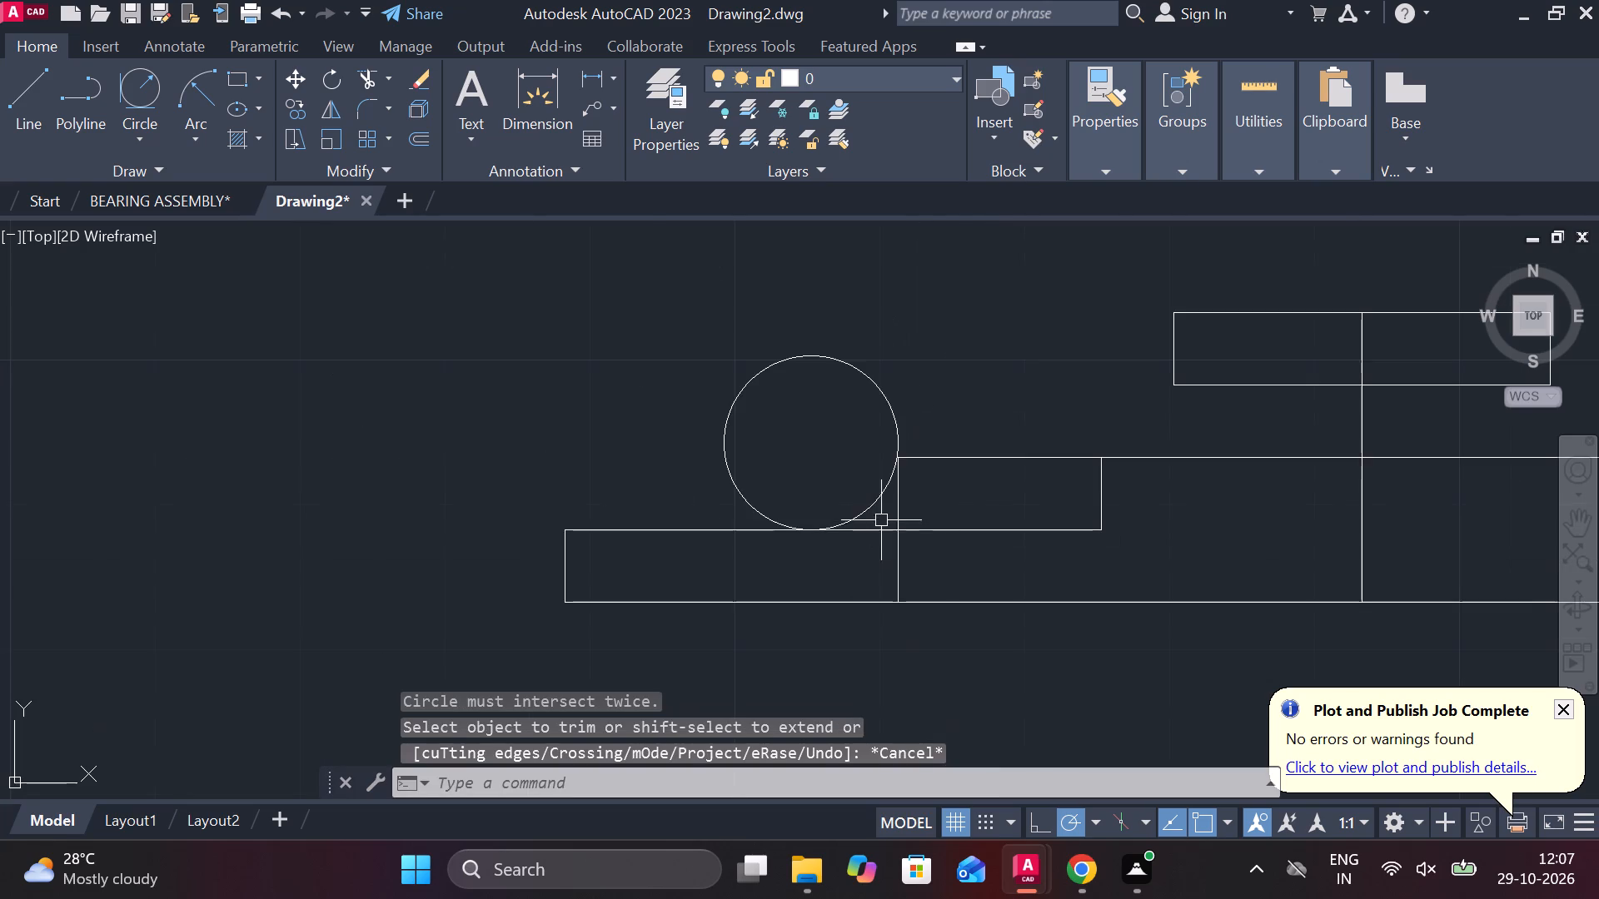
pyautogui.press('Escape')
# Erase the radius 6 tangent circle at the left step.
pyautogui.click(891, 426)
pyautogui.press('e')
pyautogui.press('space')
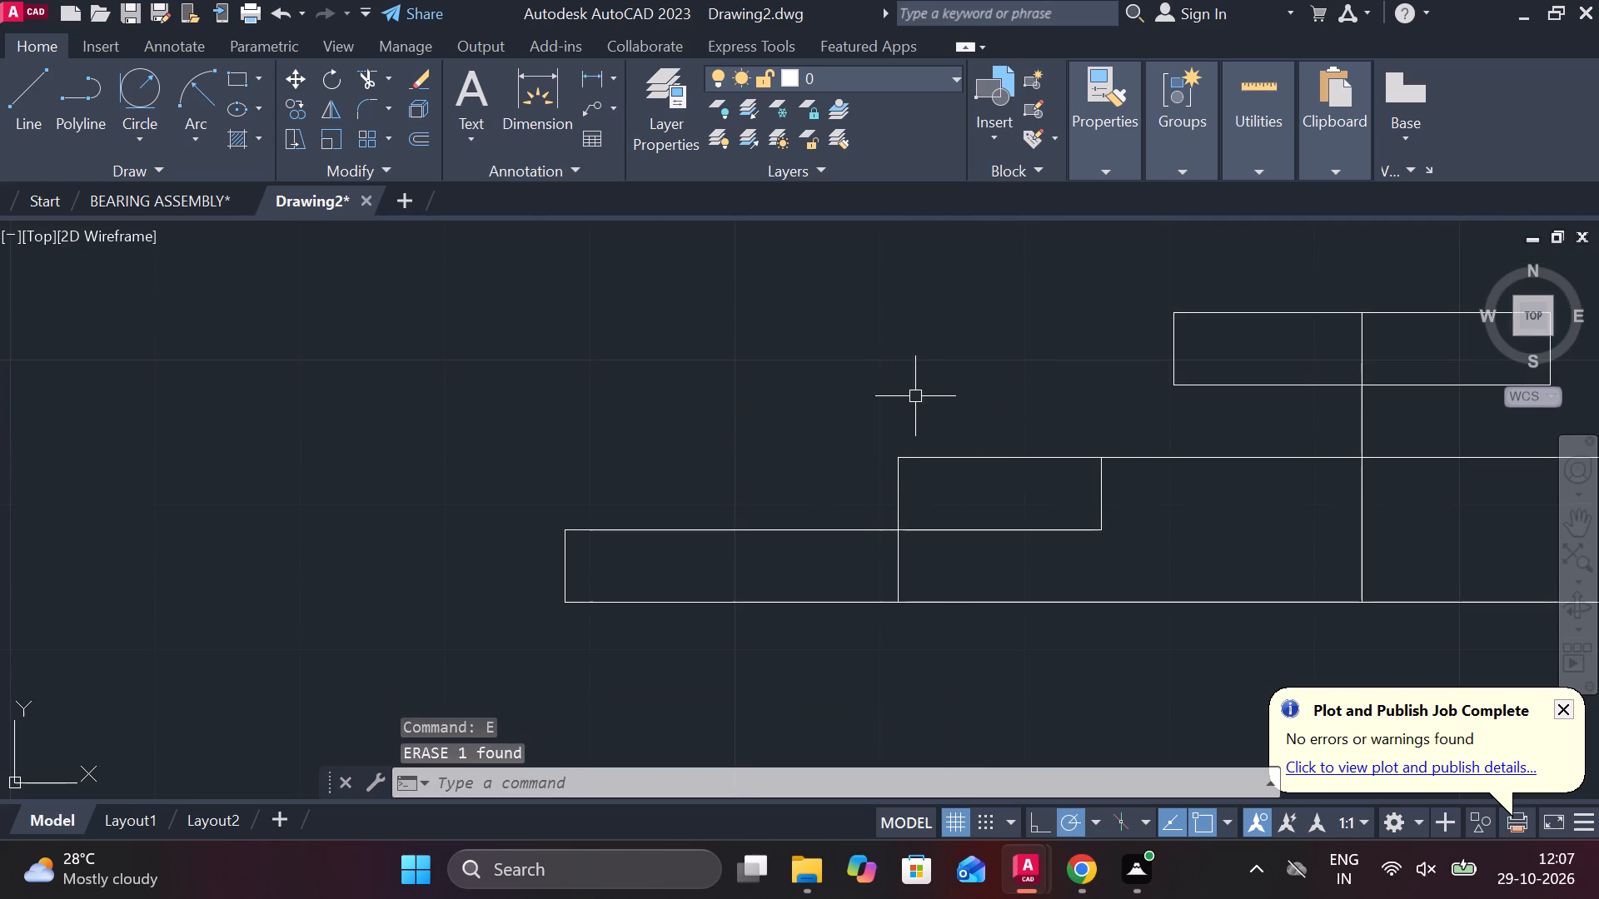
# Draw a start-end-radius arc of radius 12 from the plate's left top edge to the raised section's top-left corner.
pyautogui.click(177, 86)
pyautogui.click(783, 539)
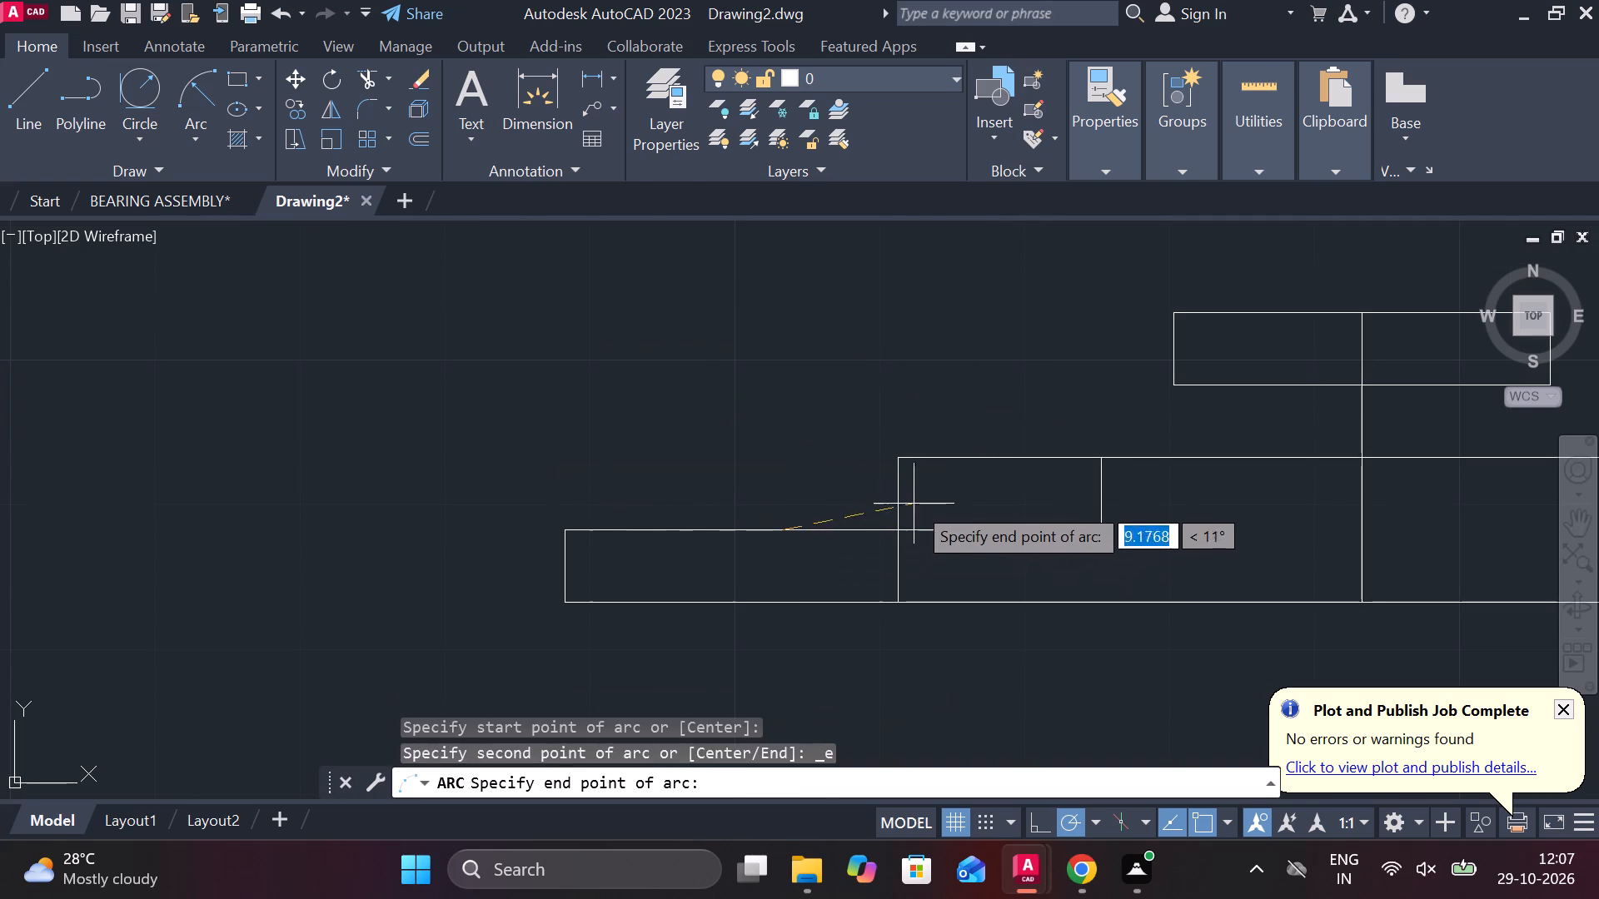
pyautogui.click(894, 455)
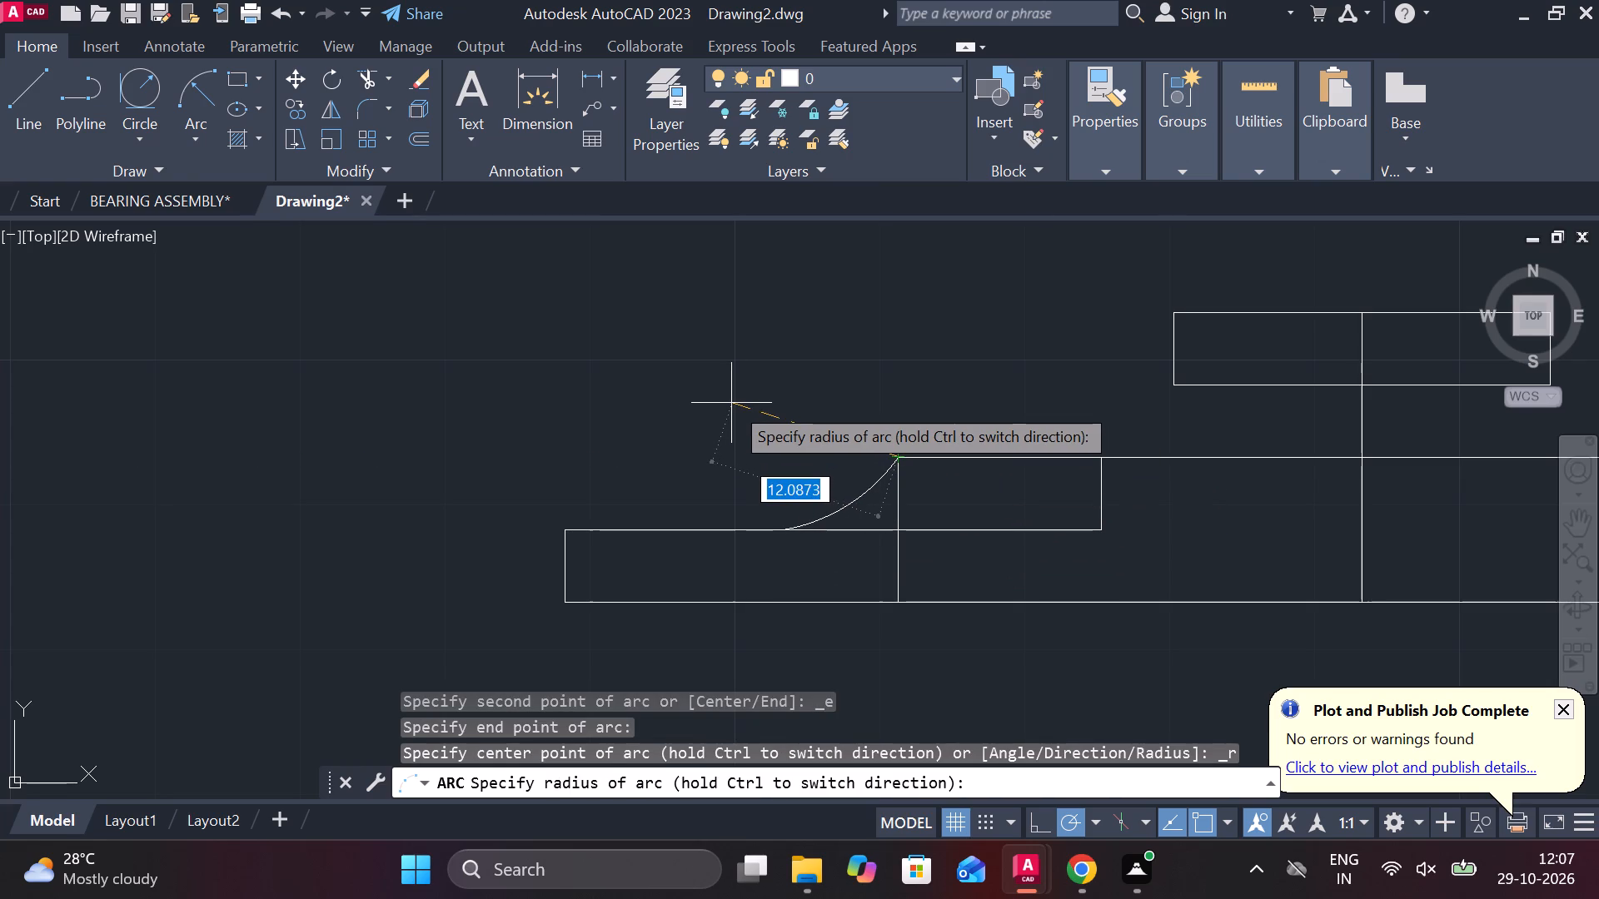
pyautogui.write('12')
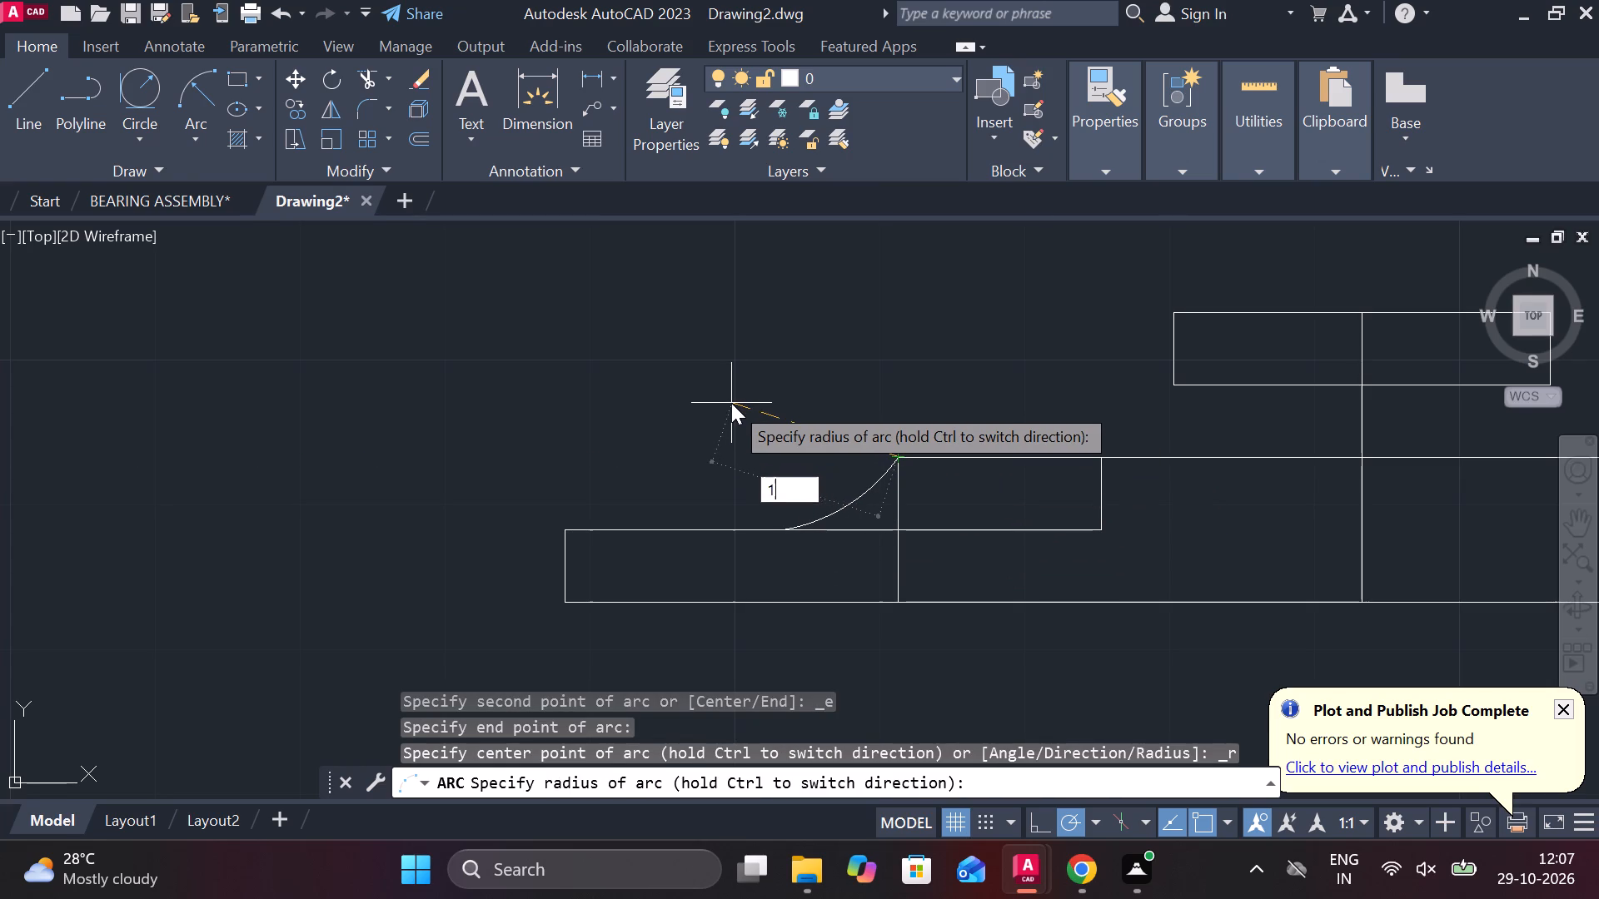
pyautogui.press('space')
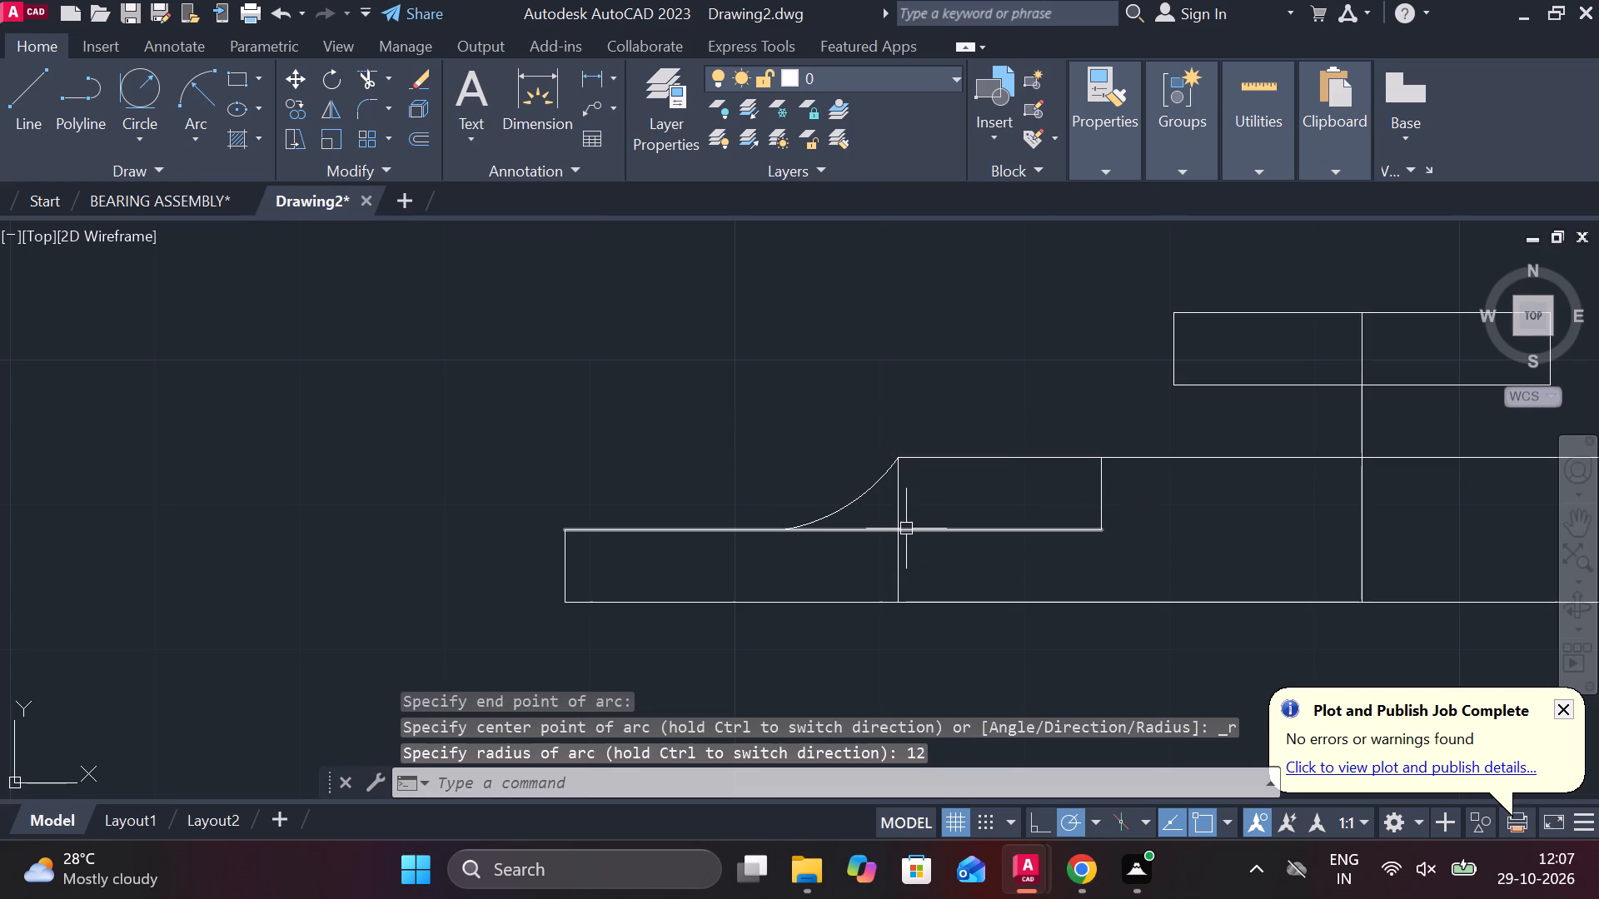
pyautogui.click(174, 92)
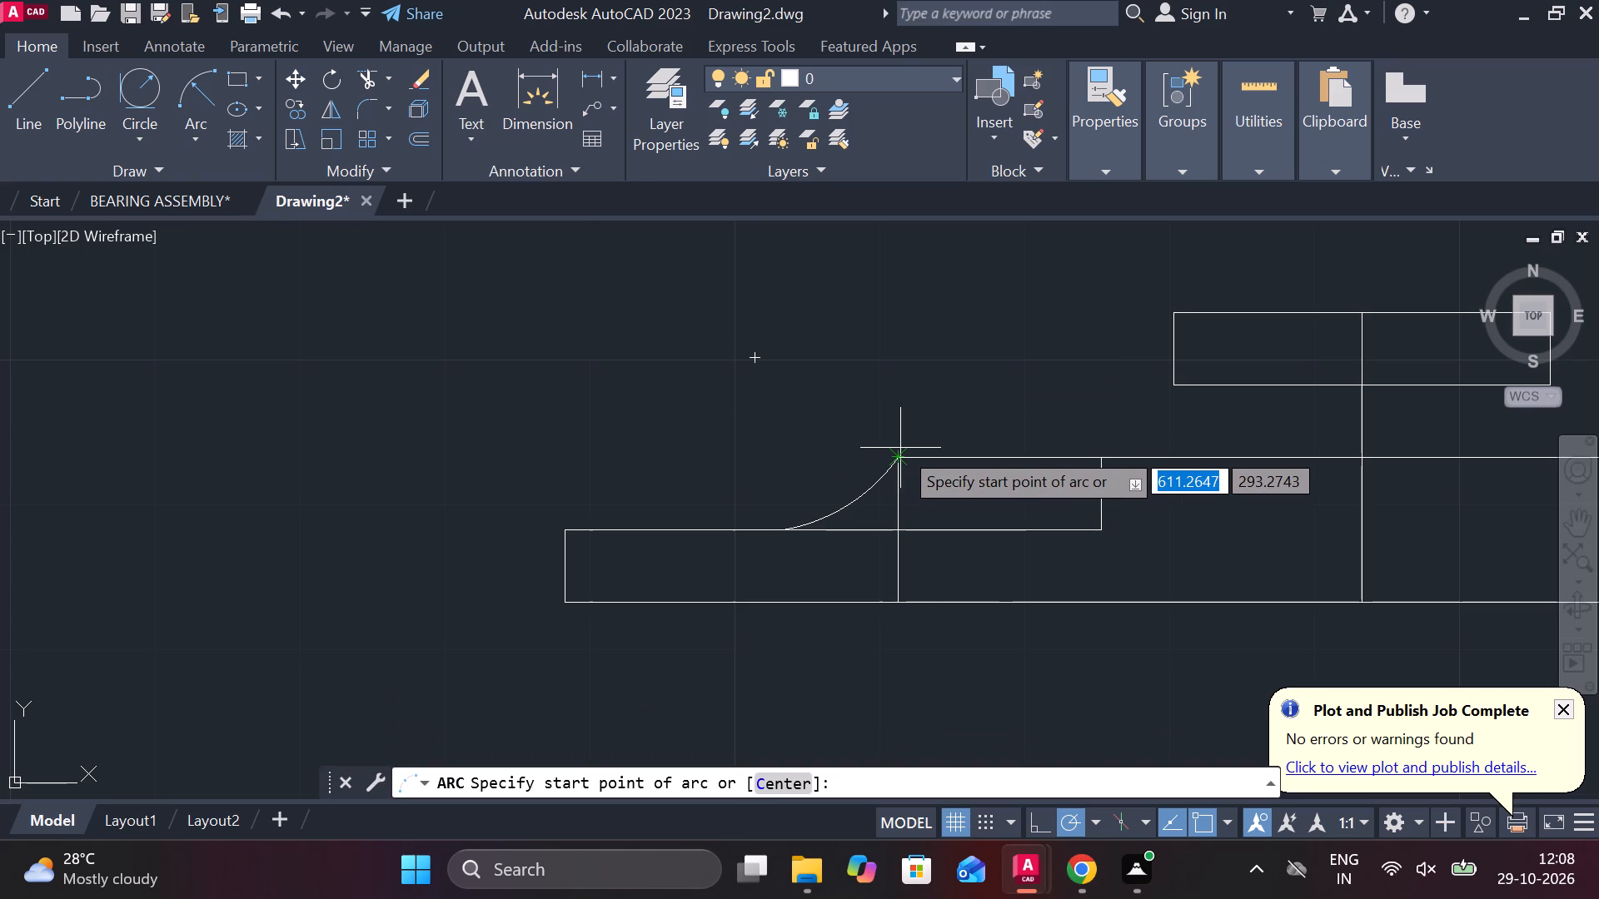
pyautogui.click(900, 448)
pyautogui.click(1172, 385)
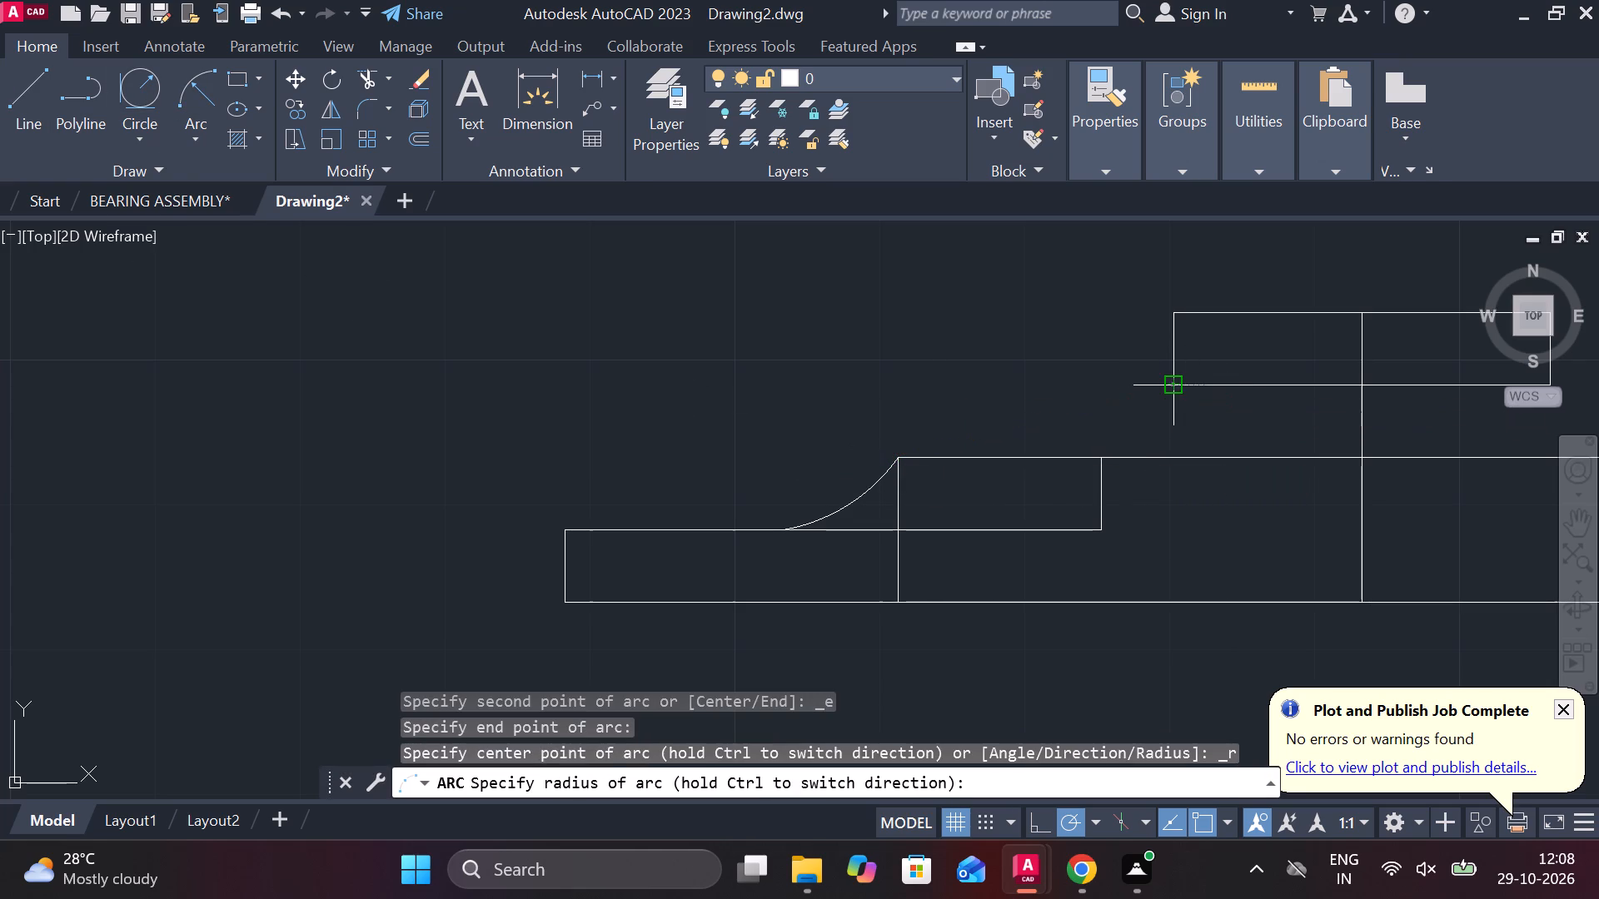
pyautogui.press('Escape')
# Draw a three-point arc from the upper rectangle's lower-left corner through the raised section's top-left corner, ending just below the plate's top edge.
pyautogui.press('space')
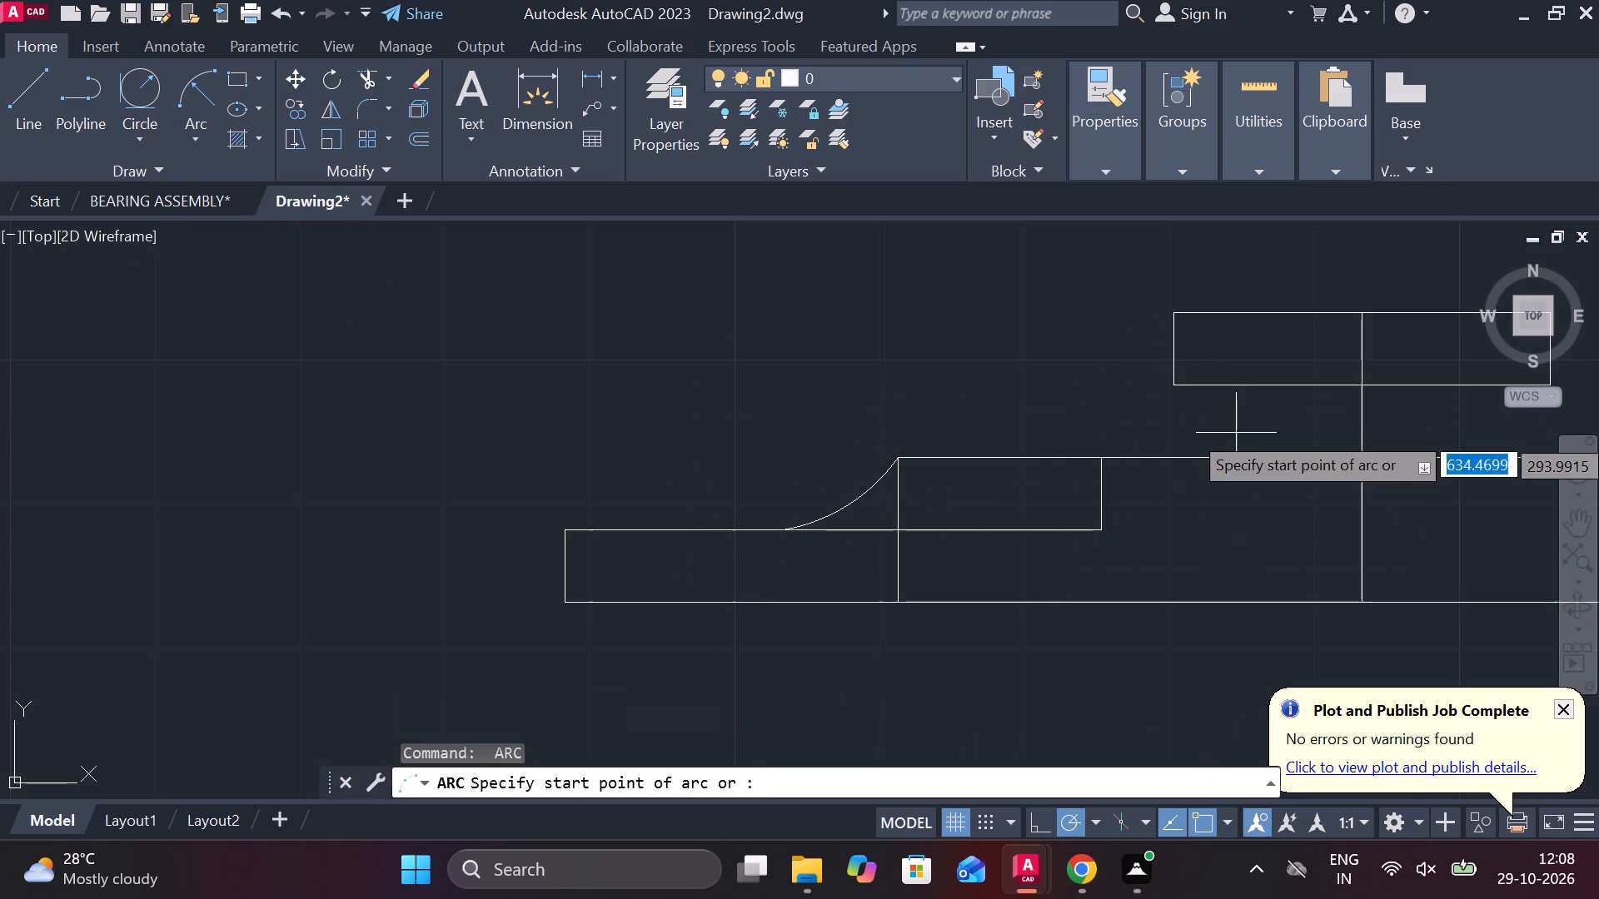
pyautogui.click(1173, 393)
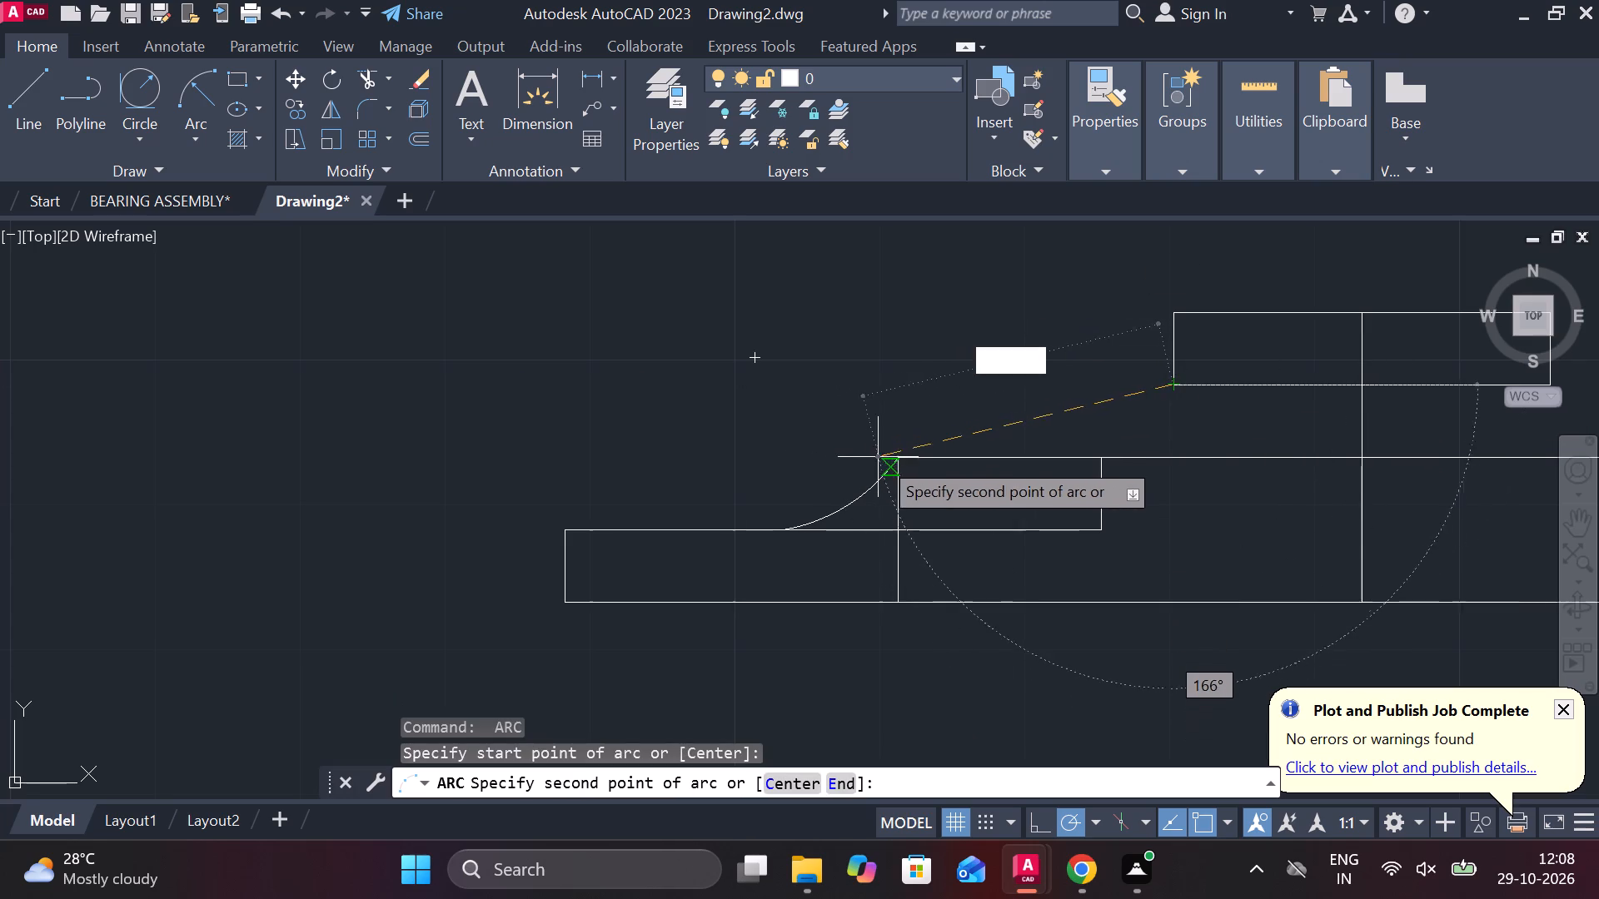
pyautogui.doubleClick(884, 459)
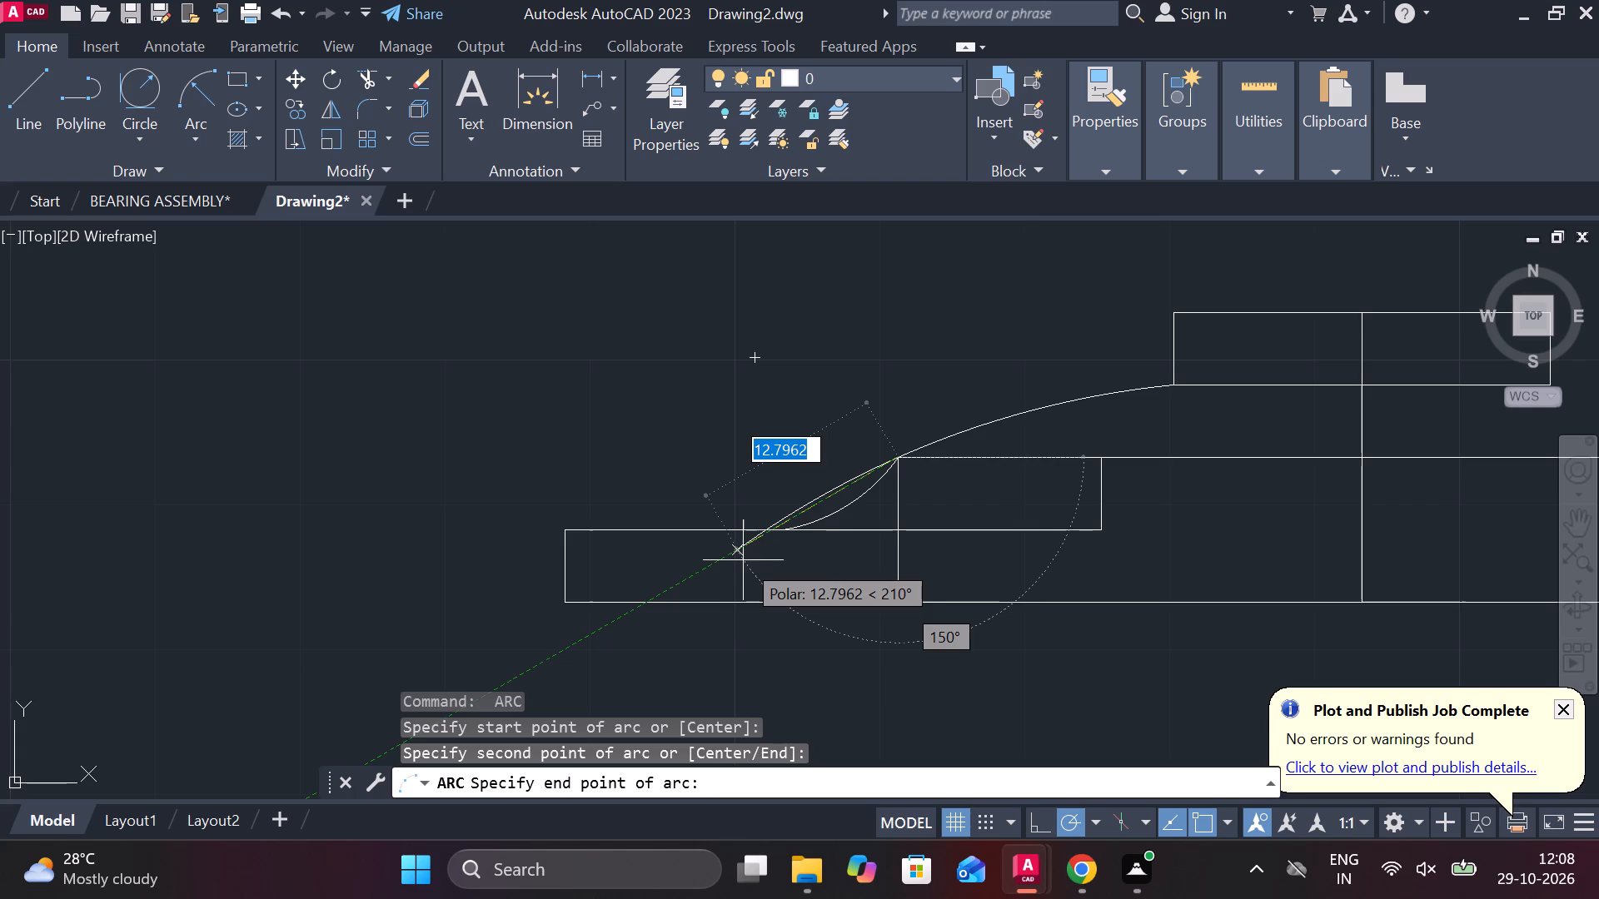
pyautogui.click(743, 560)
# Trim off the upper arc's tail below the raised section's top-left corner.
pyautogui.write('TR')
pyautogui.press('space')
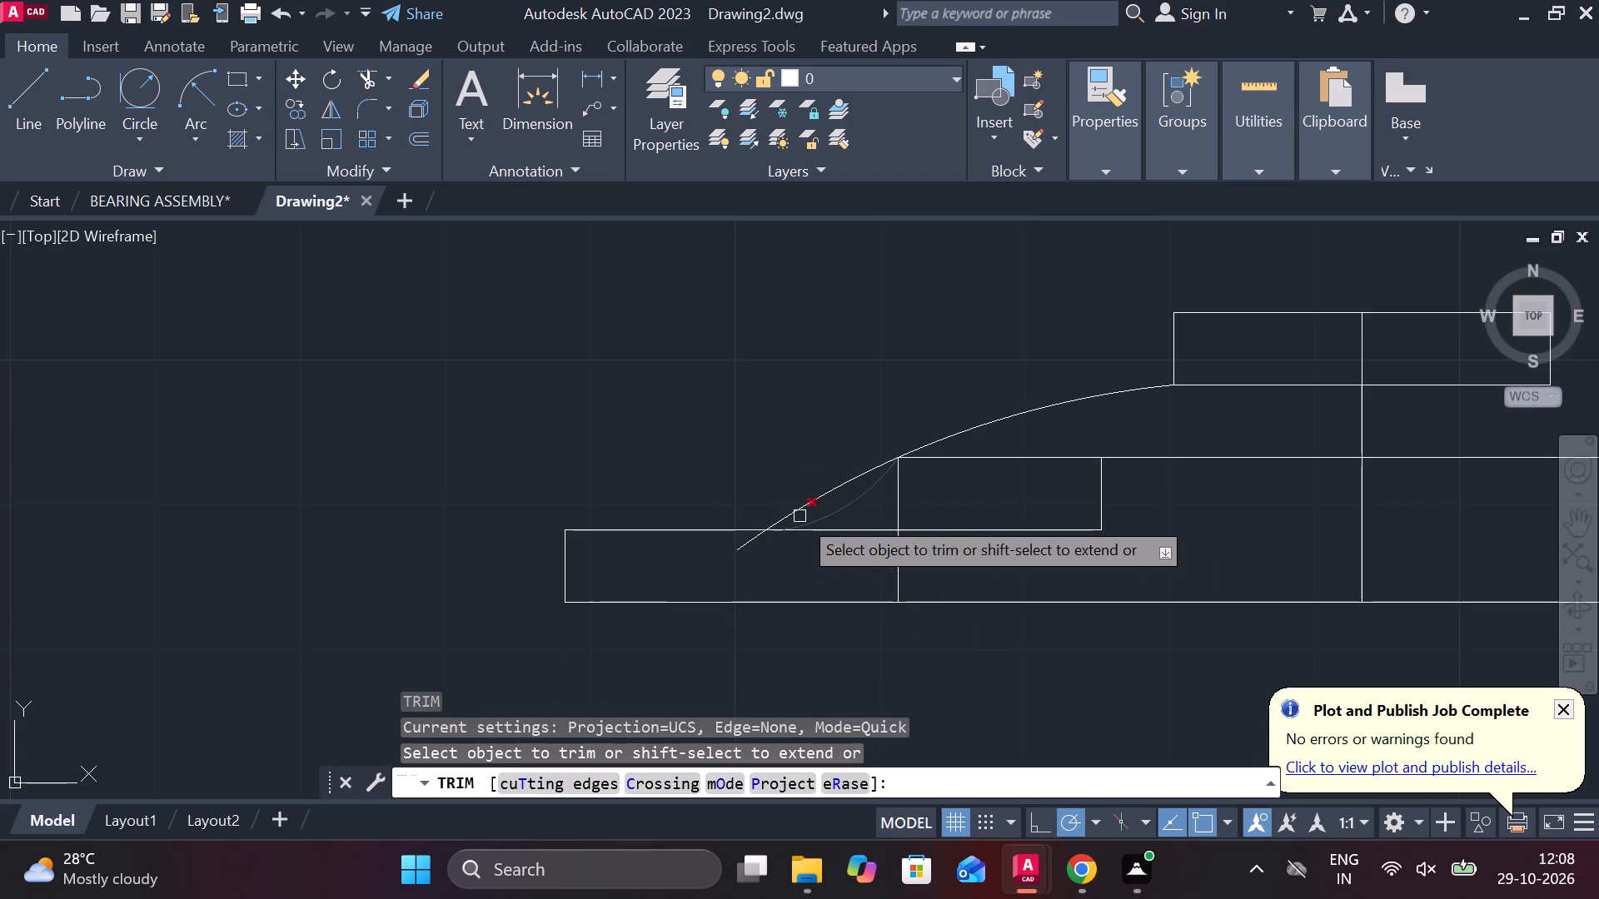
pyautogui.click(737, 545)
pyautogui.click(833, 491)
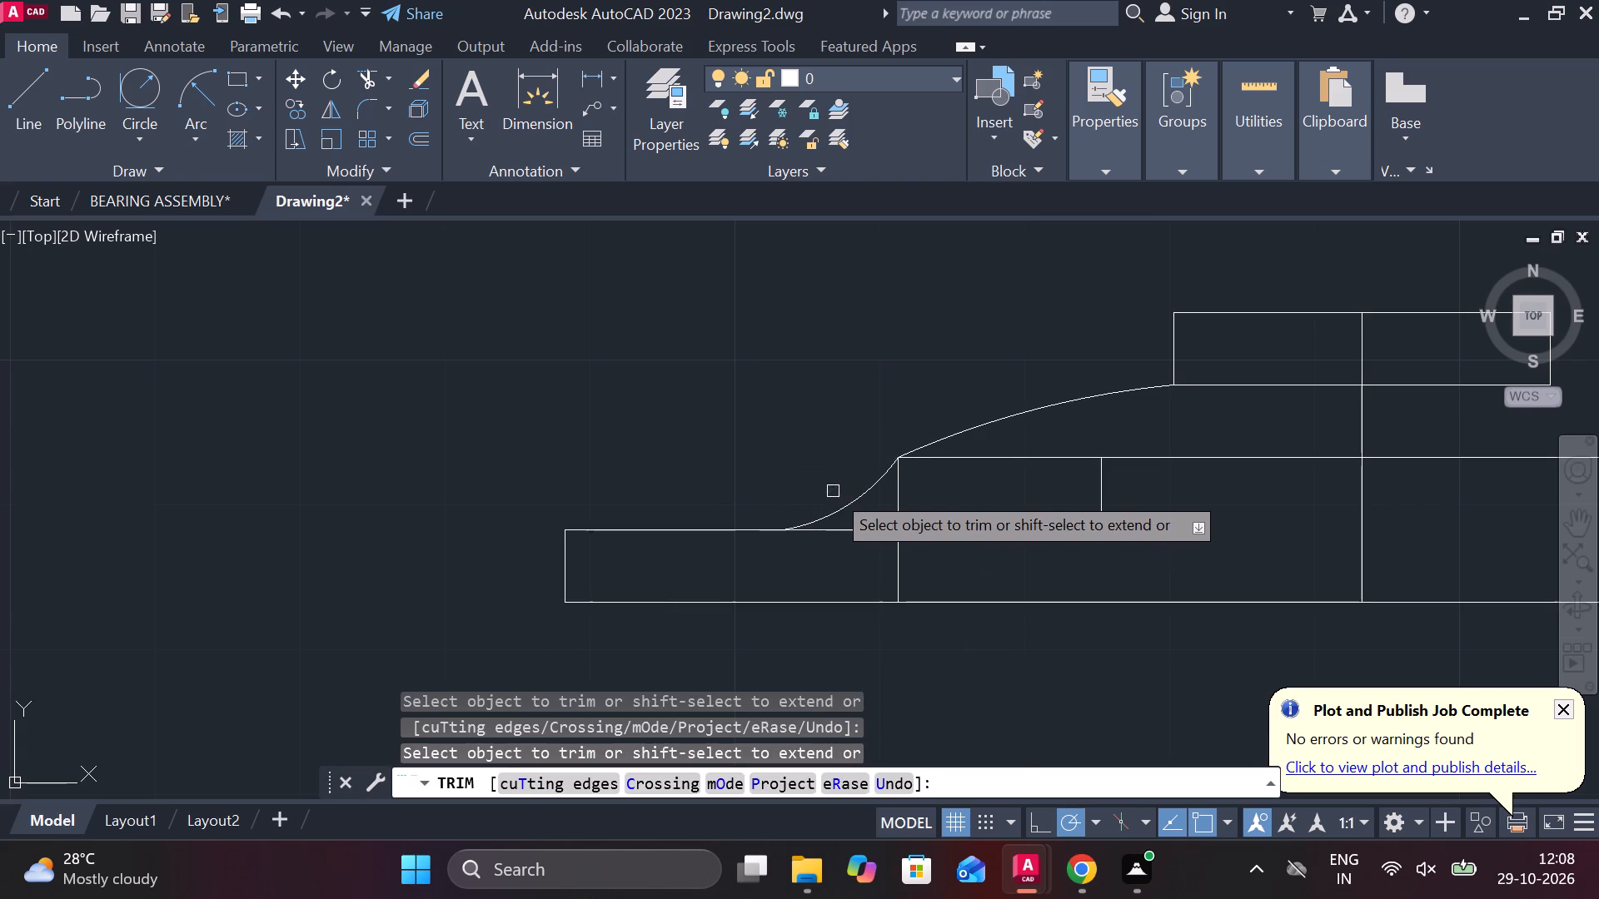
pyautogui.moveTo(1007, 504); pyautogui.dragTo(840, 522, button='middle')
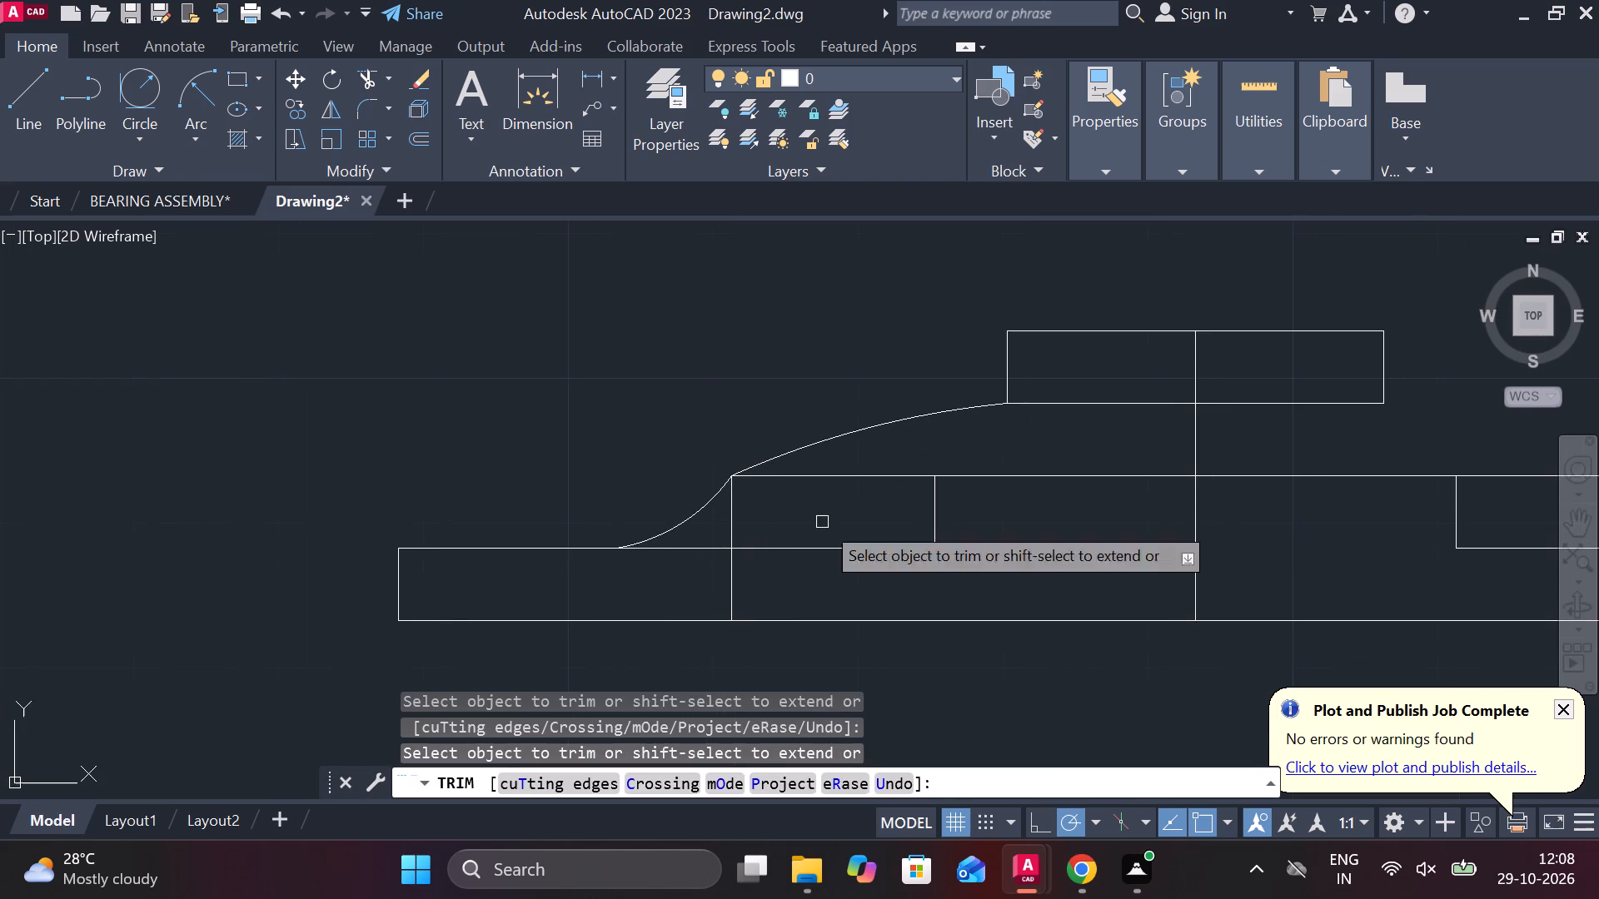
# Mirror the two left transition arcs about the profile's vertical centre line, keeping the originals.
pyautogui.press('Escape')
pyautogui.click(686, 526)
pyautogui.click(825, 444)
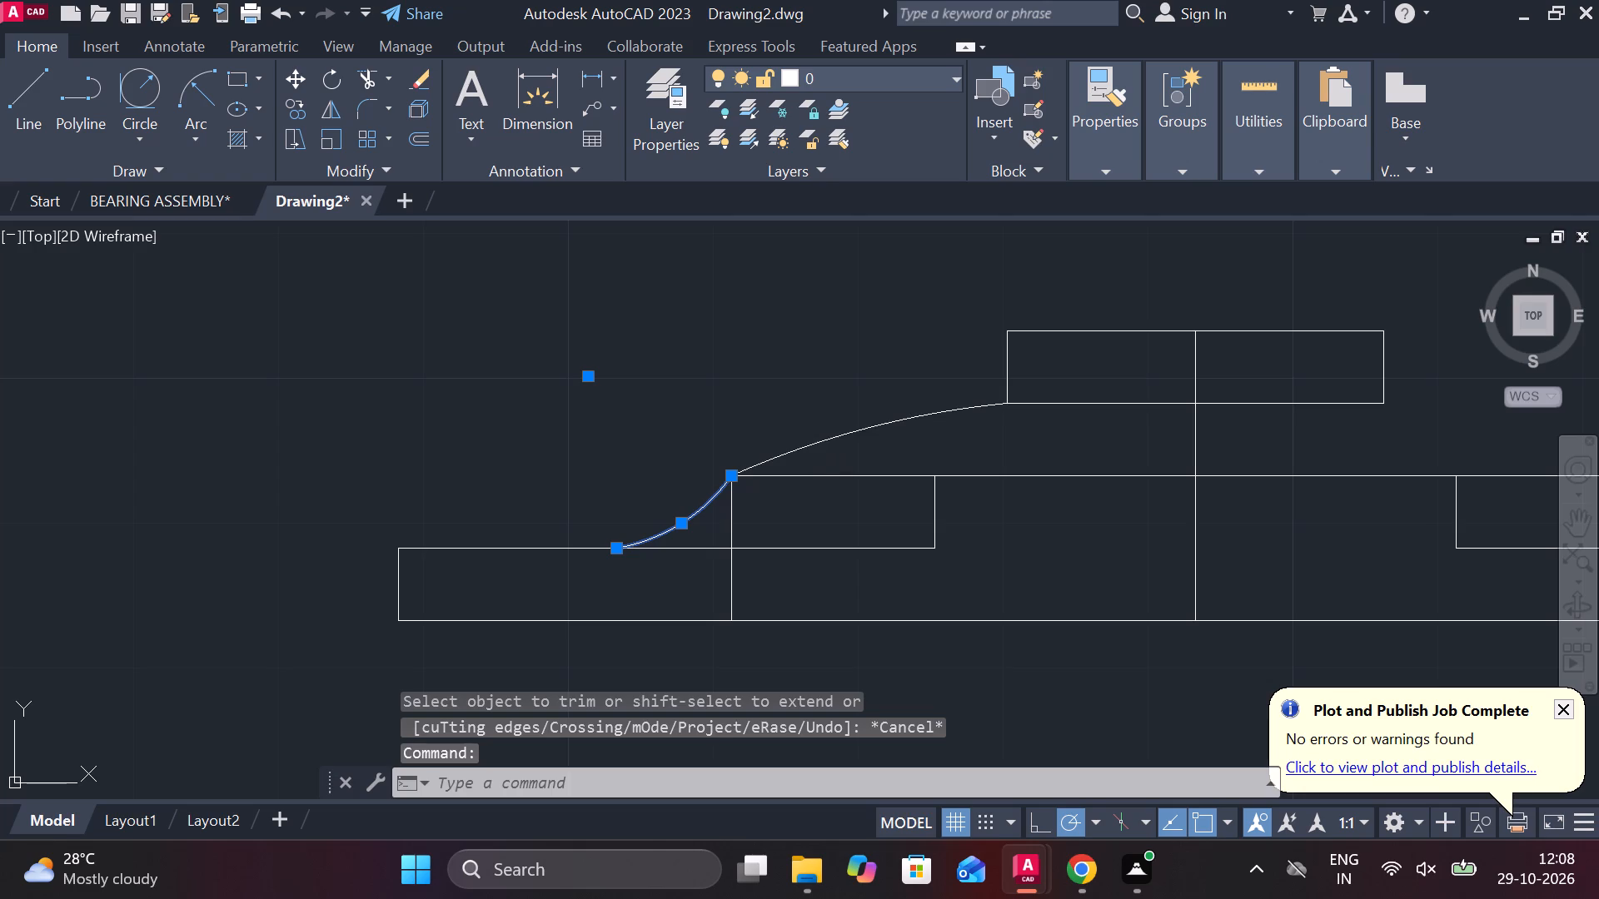
pyautogui.write('MI')
pyautogui.press('Return')
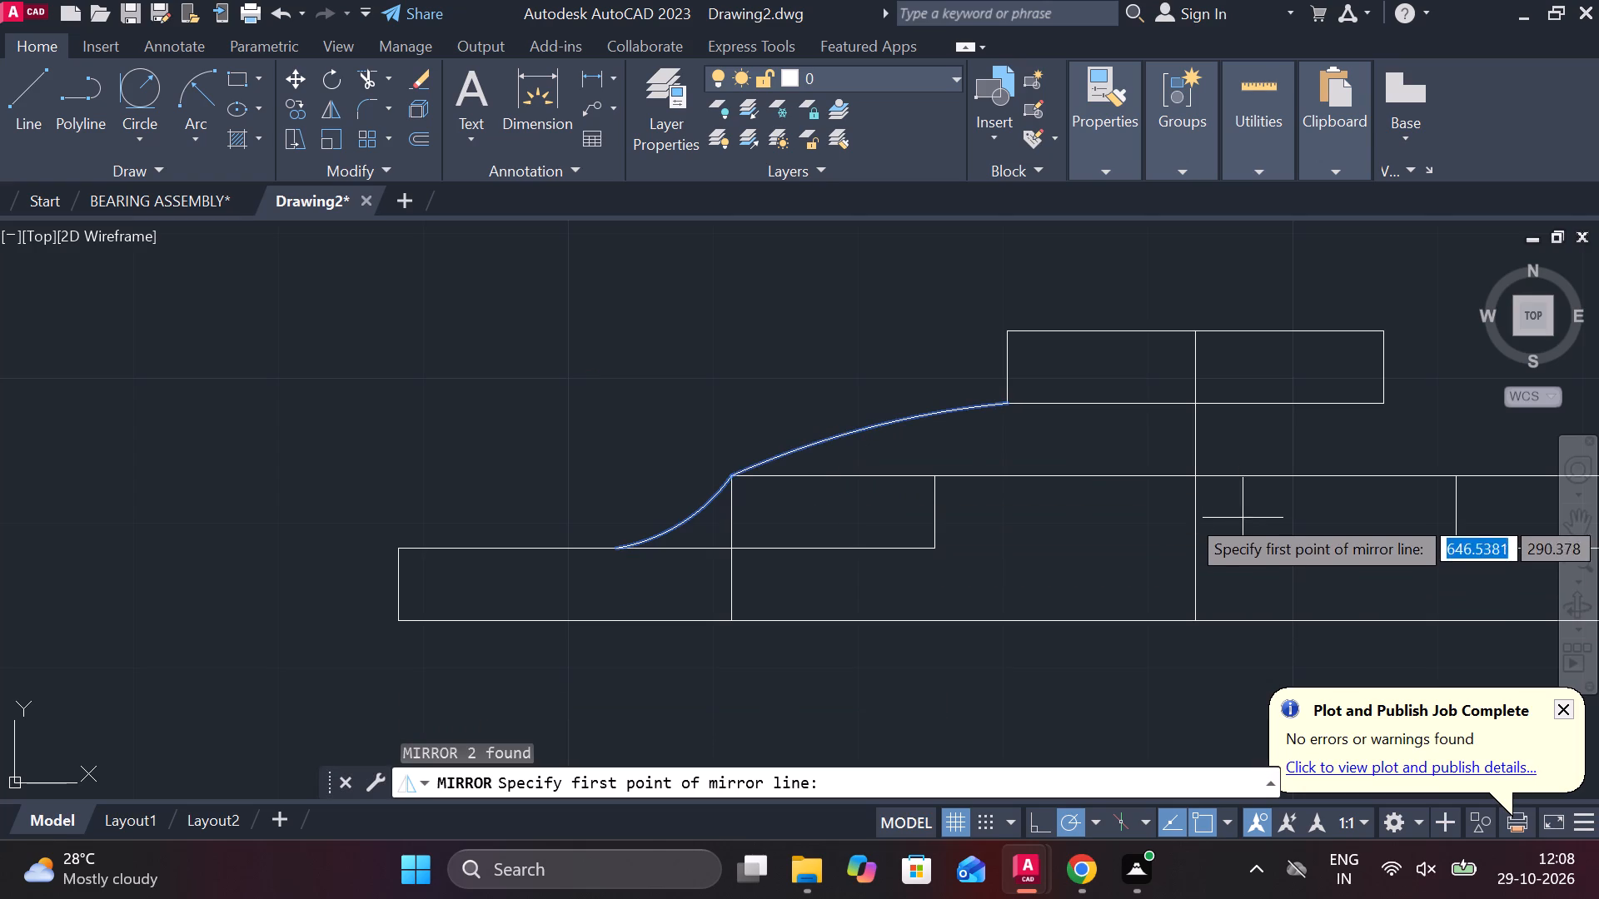
pyautogui.click(1202, 484)
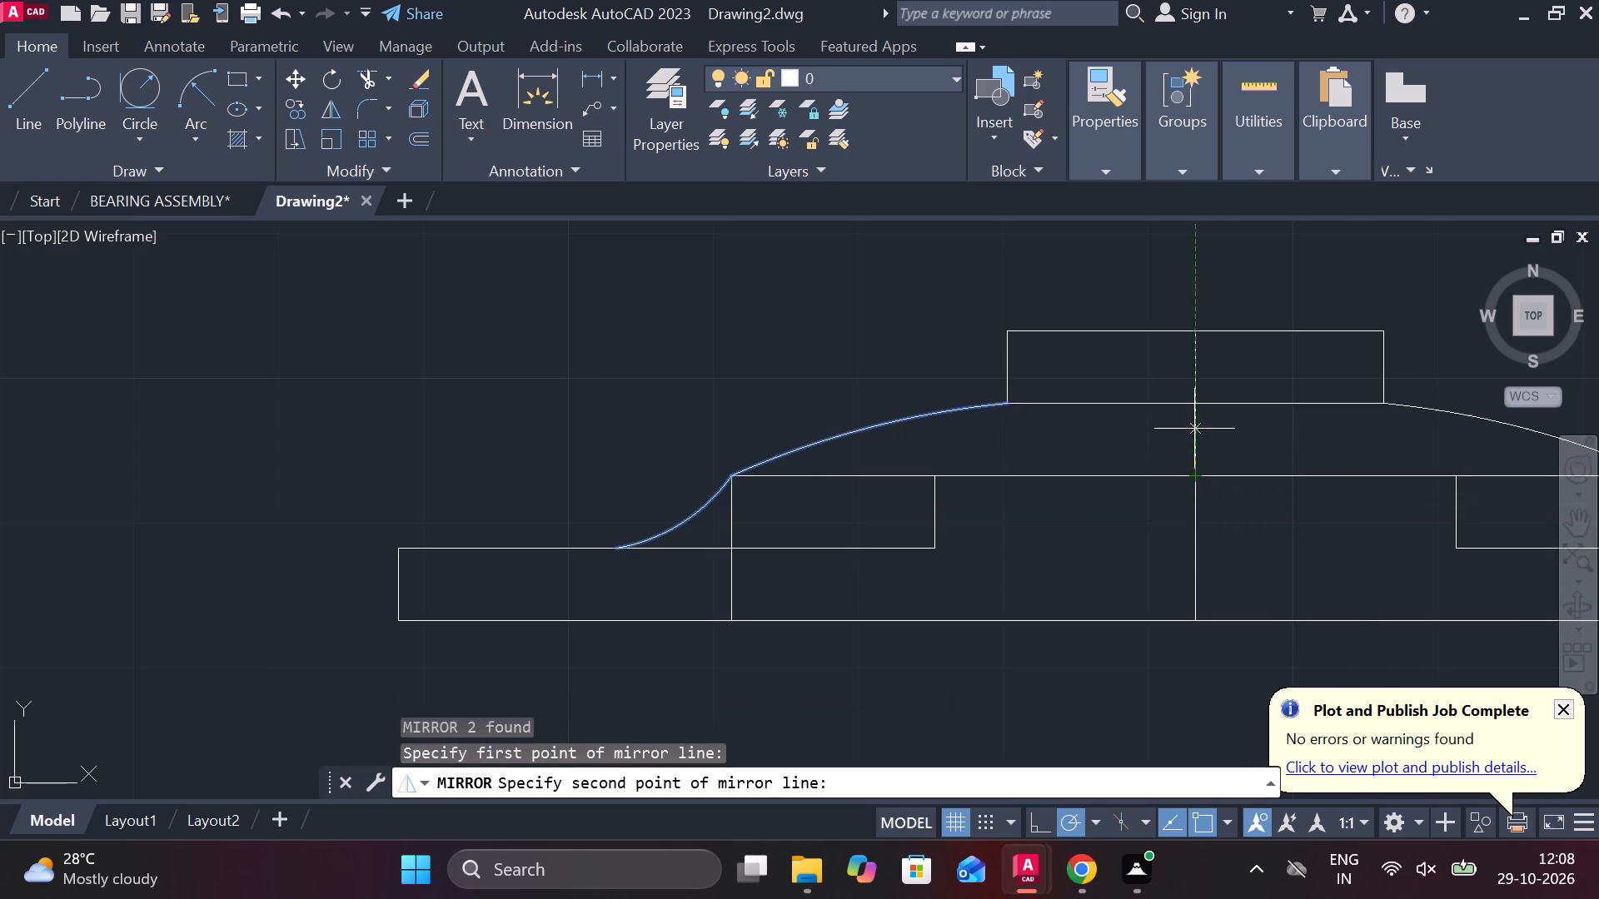
pyautogui.click(1194, 417)
pyautogui.moveTo(1242, 518); pyautogui.dragTo(1194, 417)
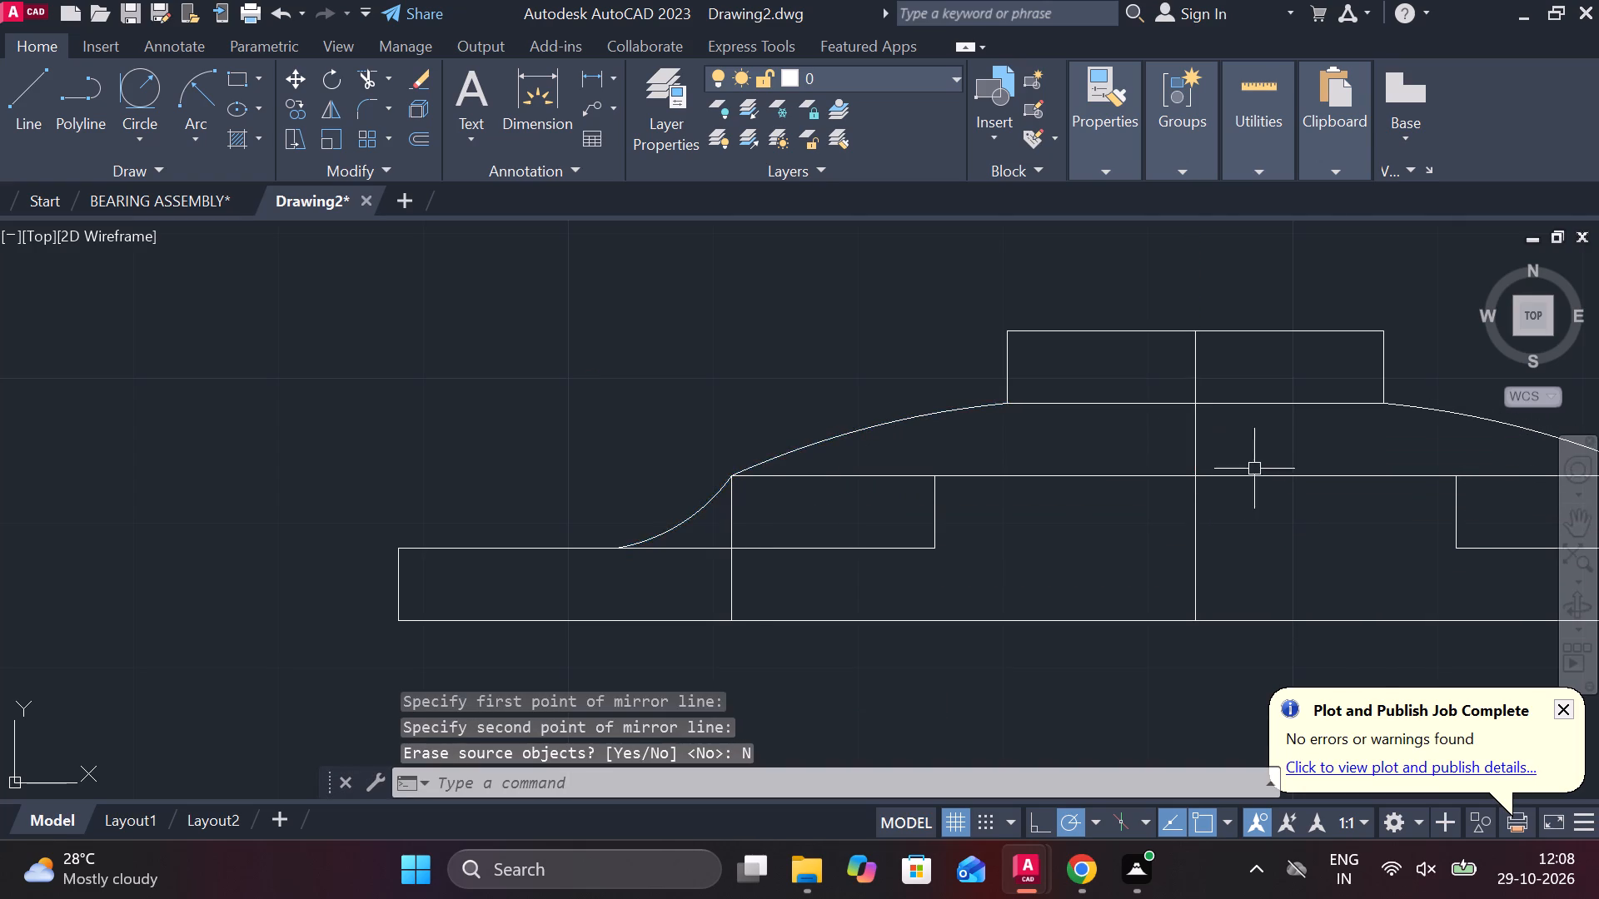
# Trim the raised section's outer vertical sides above the plate and its top edge outside the inner step on both sides.
pyautogui.moveTo(1233, 483); pyautogui.dragTo(885, 494, button='middle')
pyautogui.scroll(-1, 1244, 502)
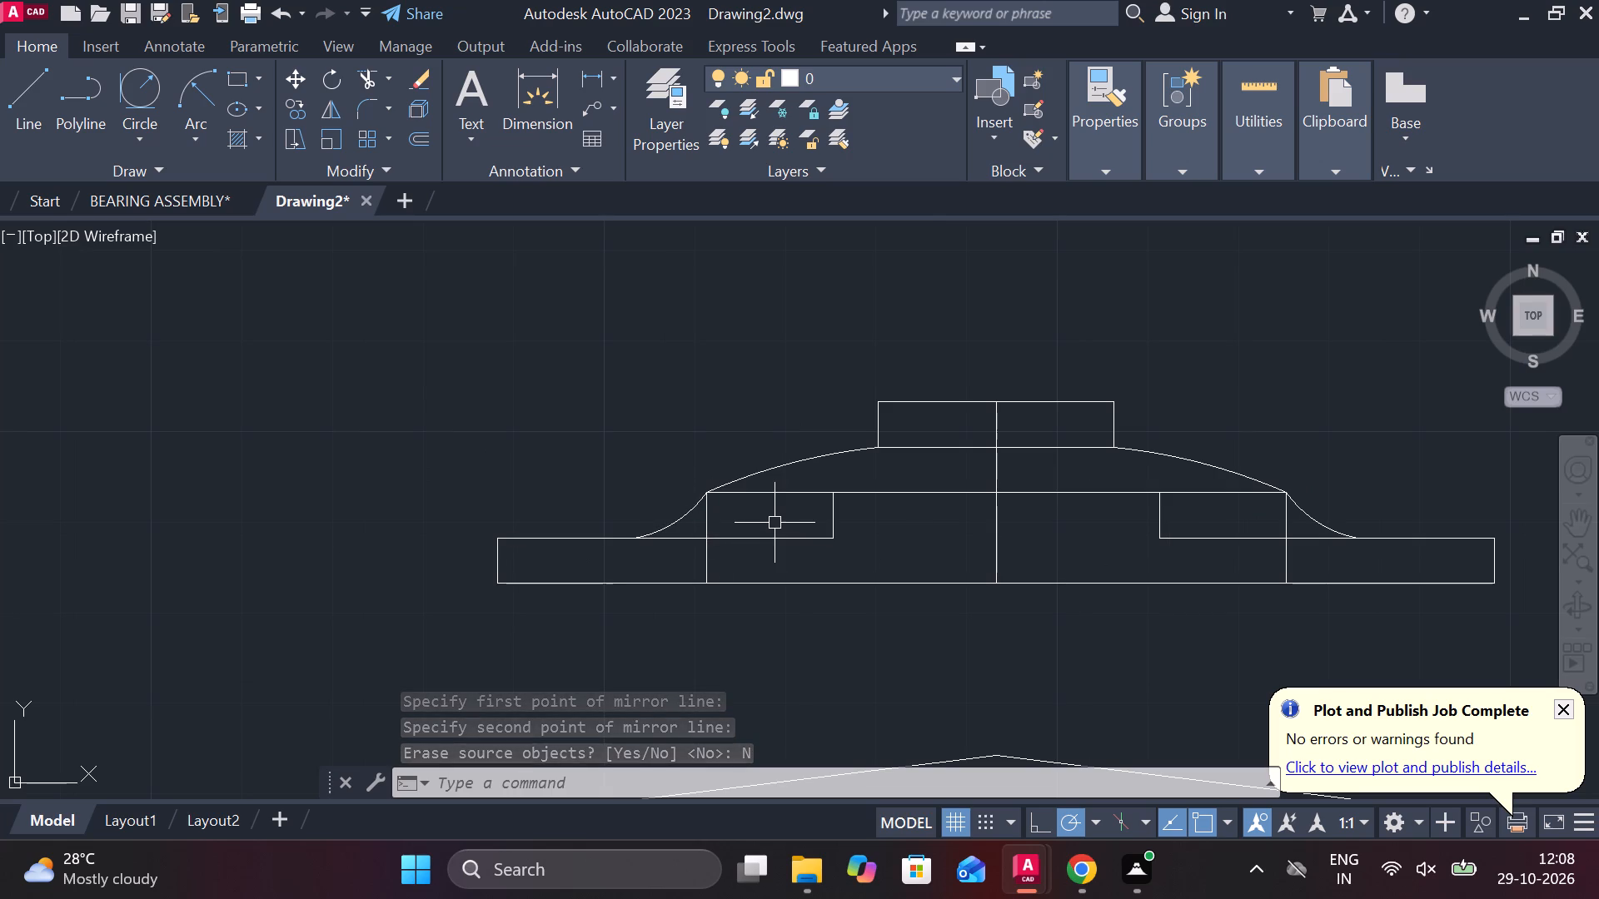
pyautogui.write('TR')
pyautogui.press('space')
pyautogui.click(703, 522)
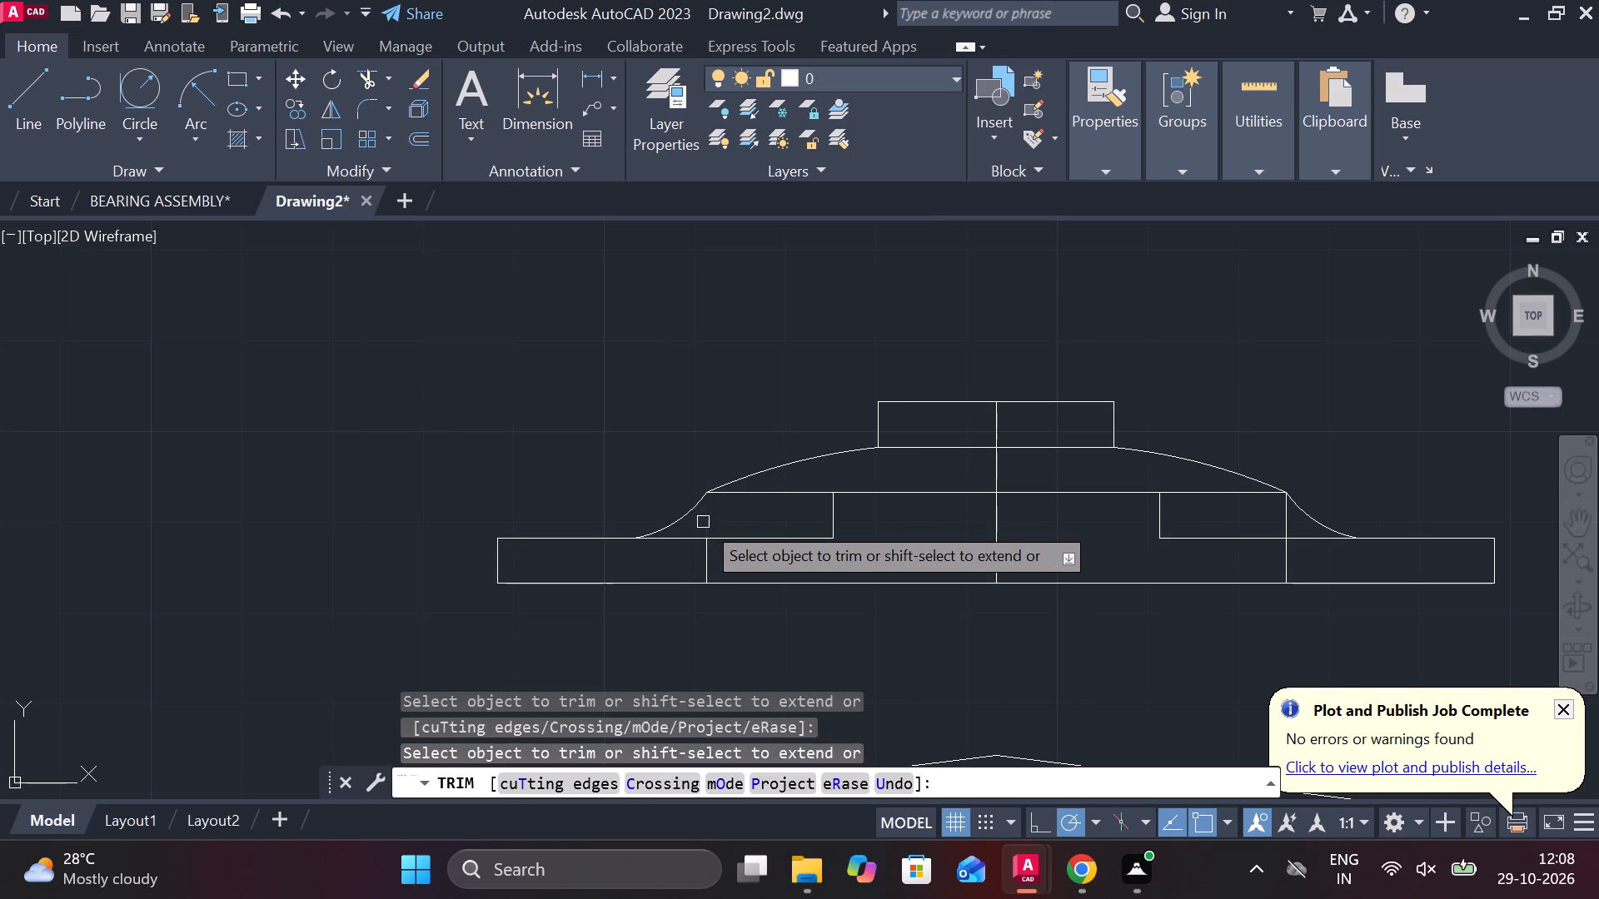
pyautogui.click(716, 499)
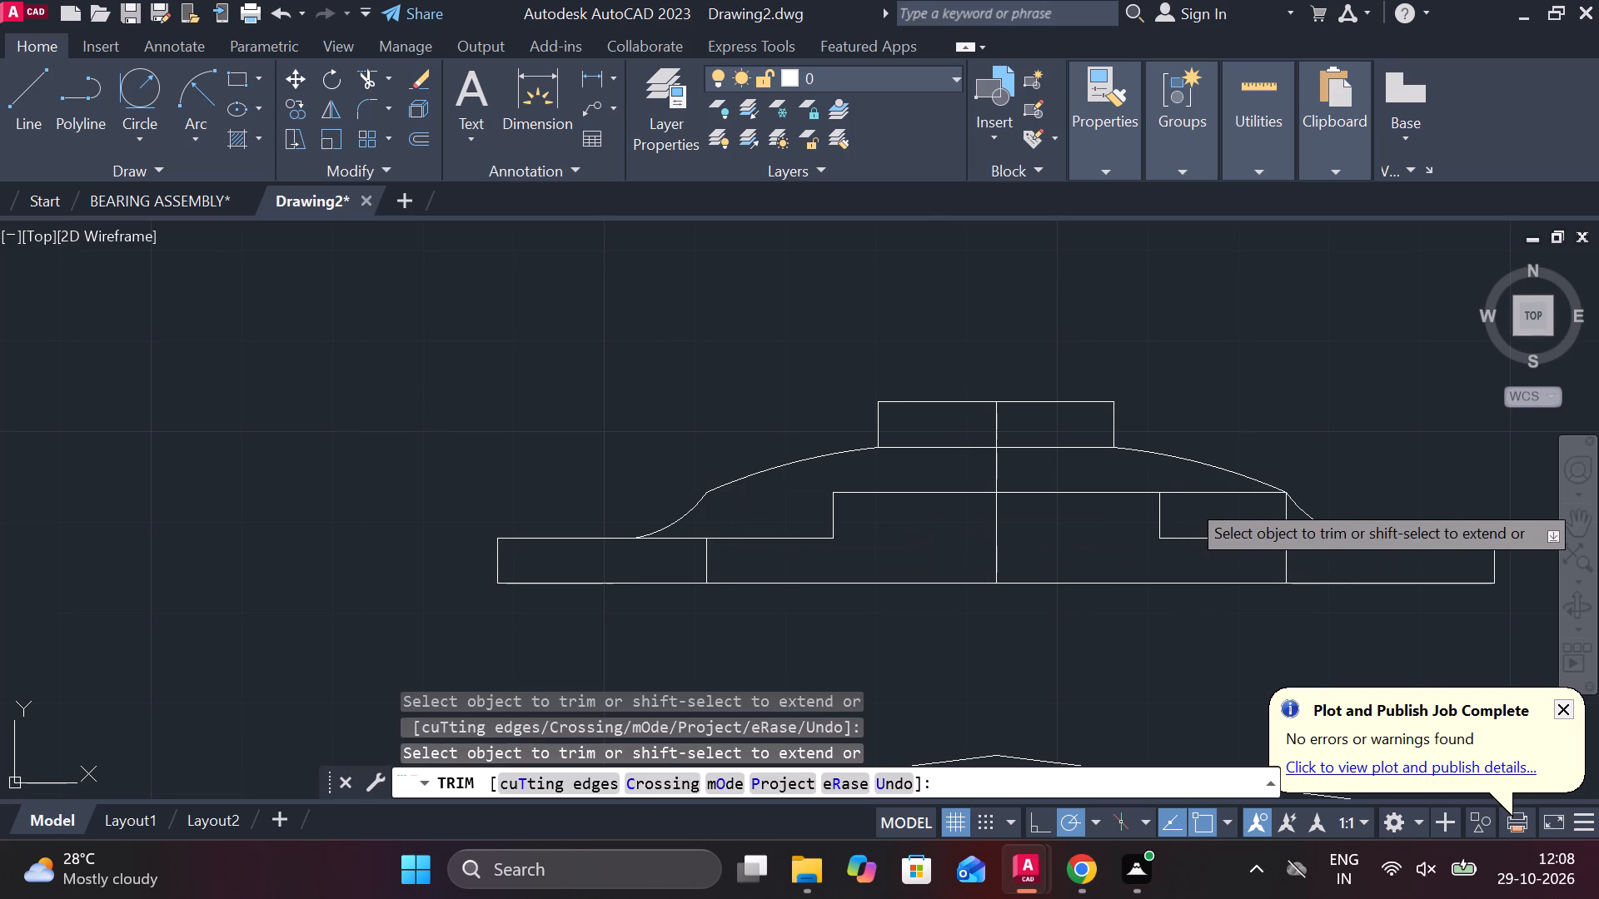
pyautogui.click(1188, 499)
pyautogui.click(1212, 491)
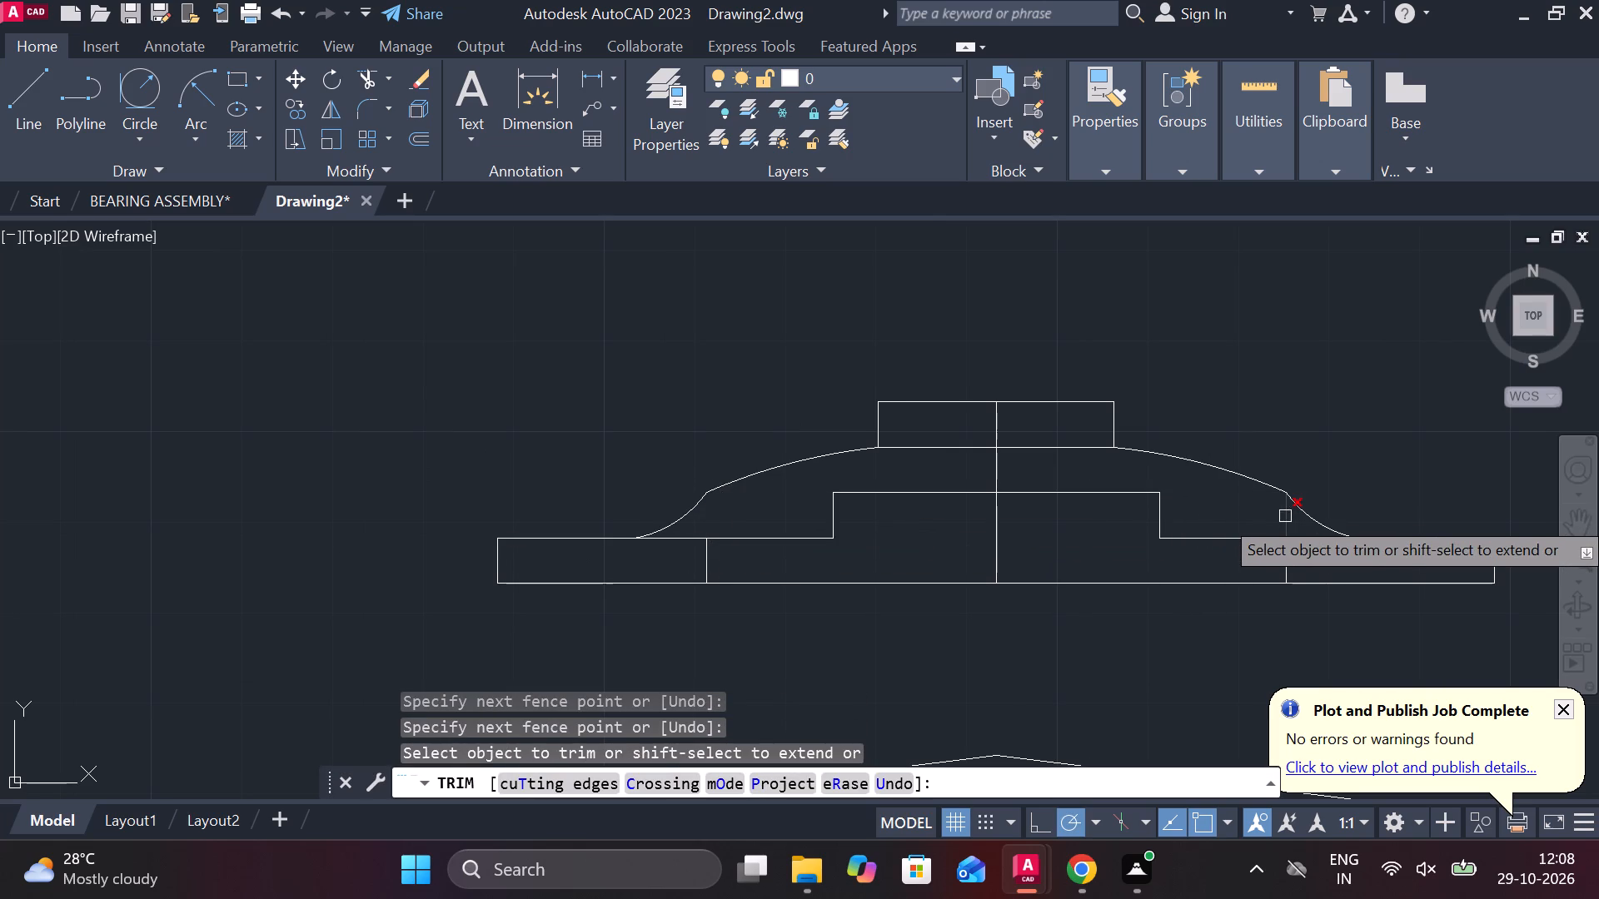
pyautogui.click(1285, 516)
pyautogui.scroll(-1, 1262, 536)
pyautogui.moveTo(1143, 612); pyautogui.dragTo(1027, 601, button='middle')
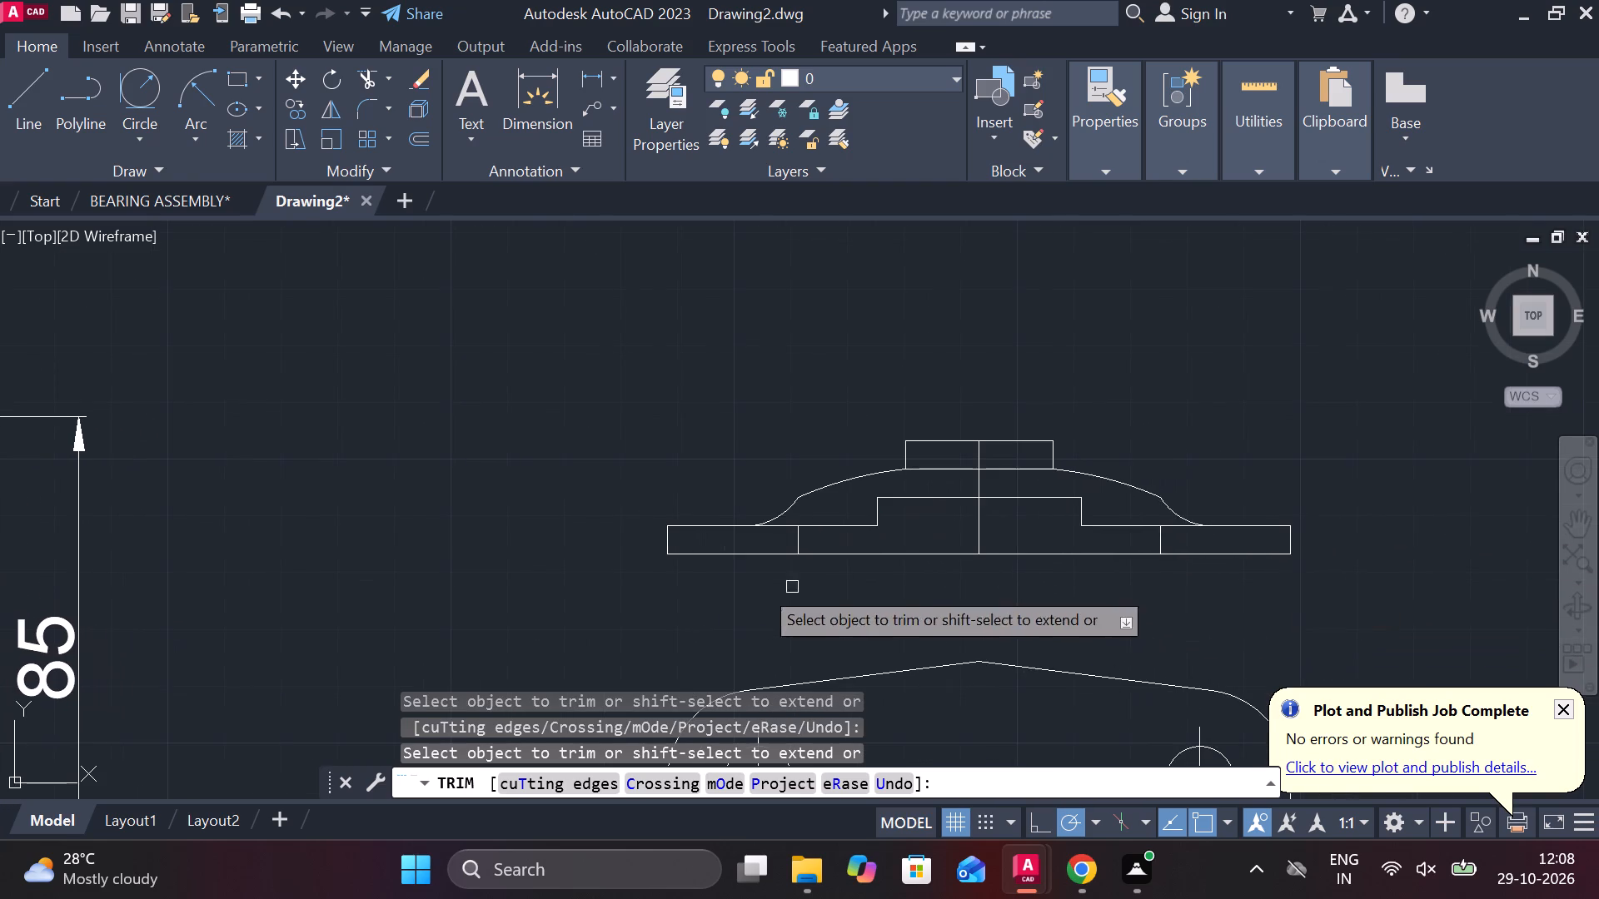
pyautogui.scroll(1, 730, 527)
pyautogui.press('Escape')
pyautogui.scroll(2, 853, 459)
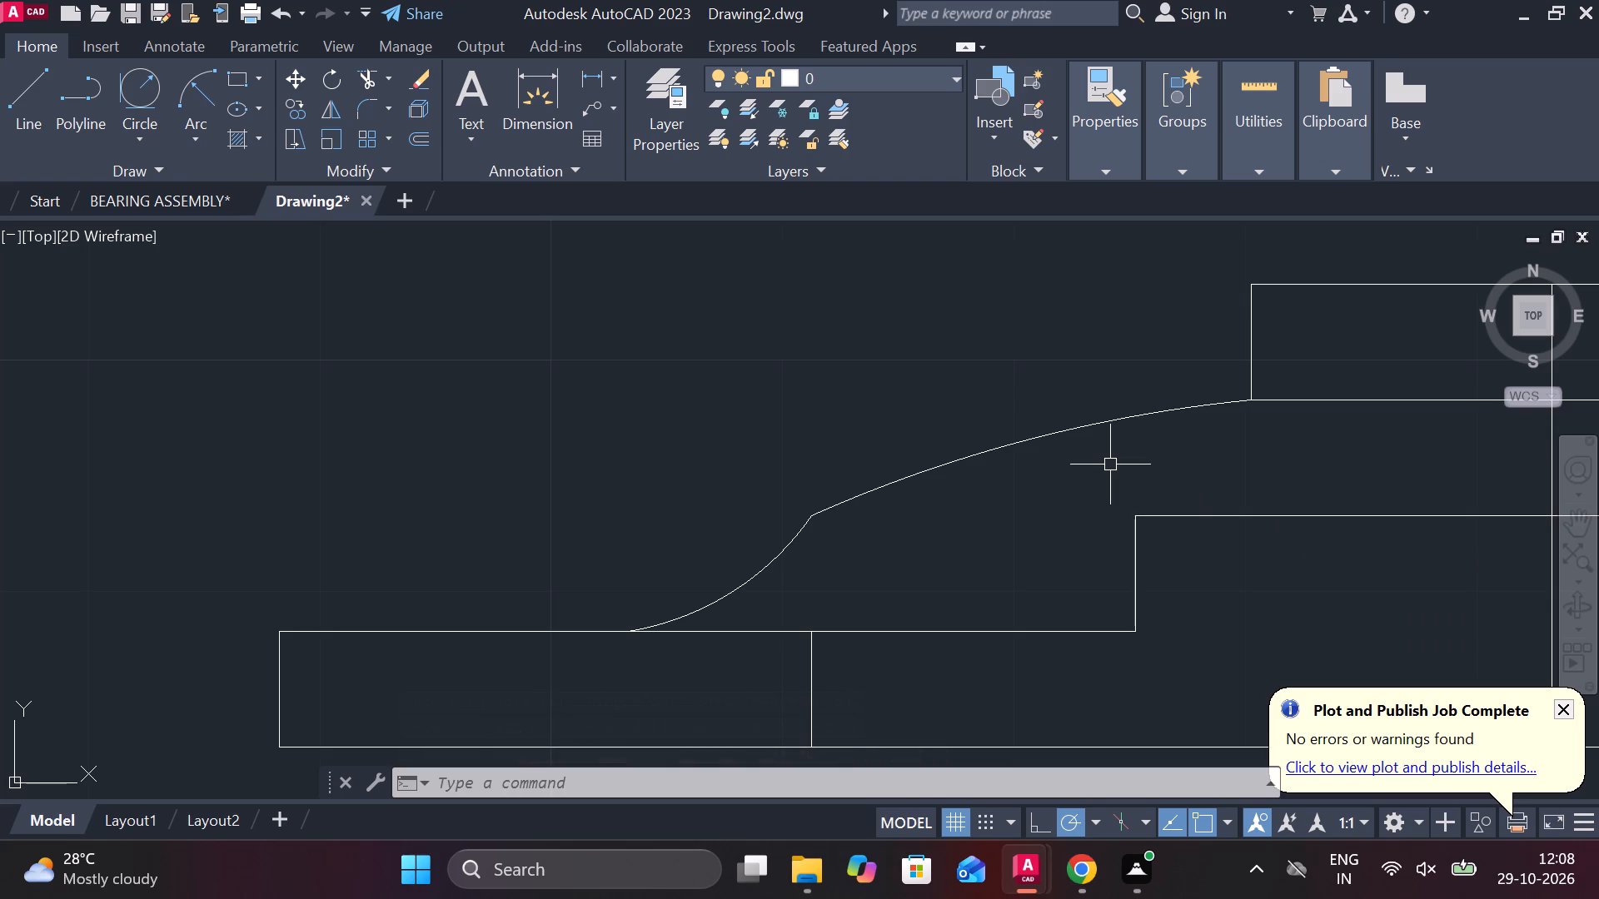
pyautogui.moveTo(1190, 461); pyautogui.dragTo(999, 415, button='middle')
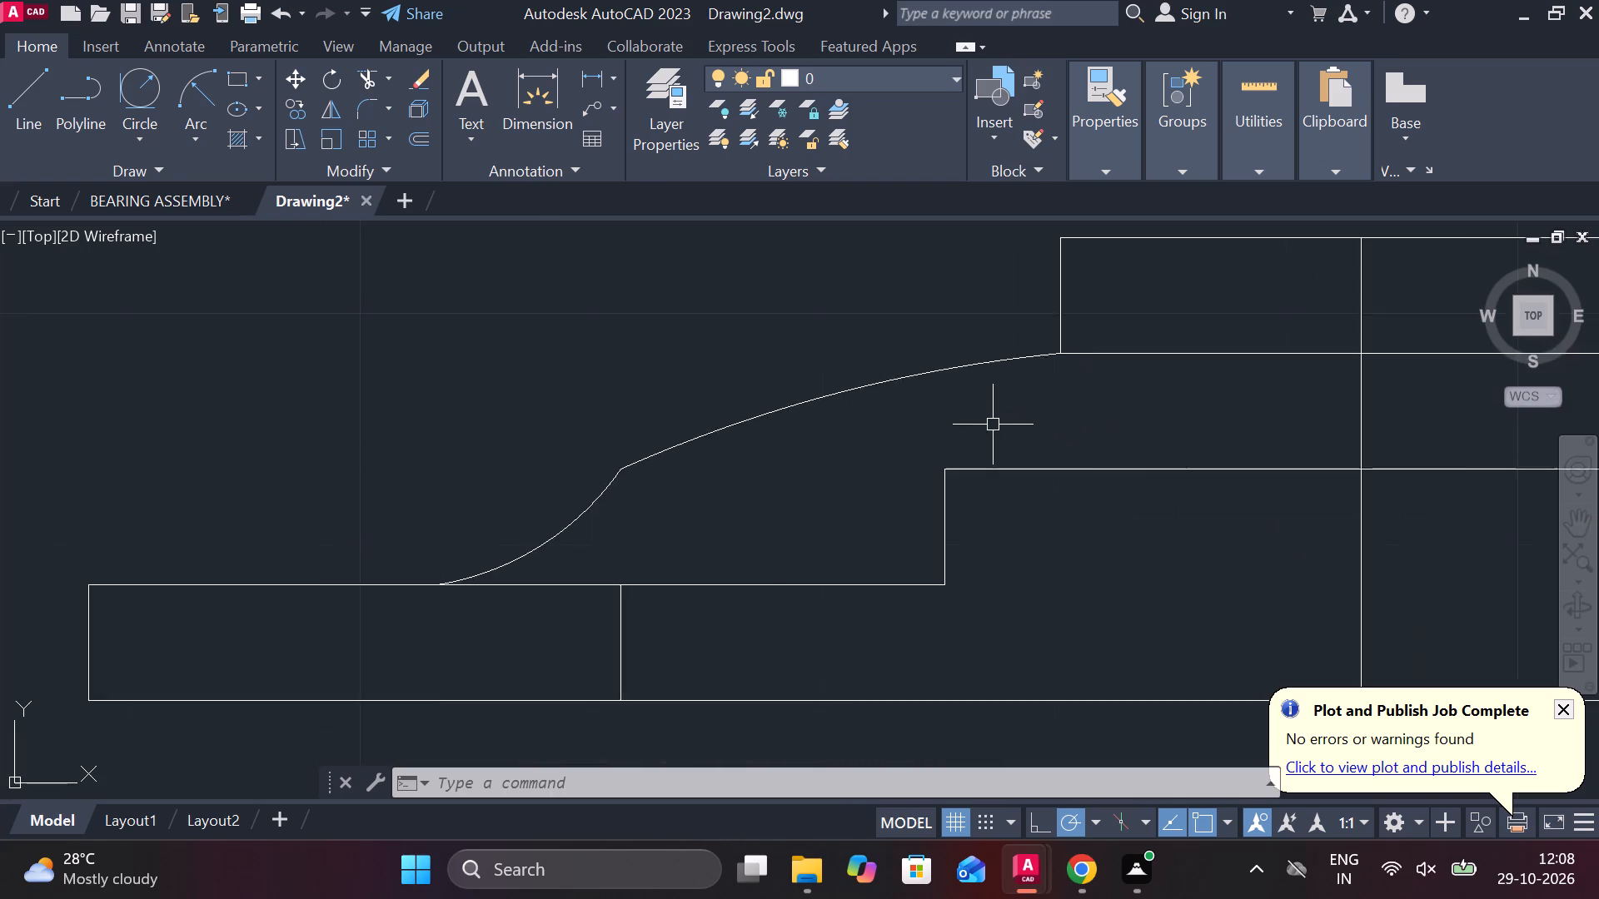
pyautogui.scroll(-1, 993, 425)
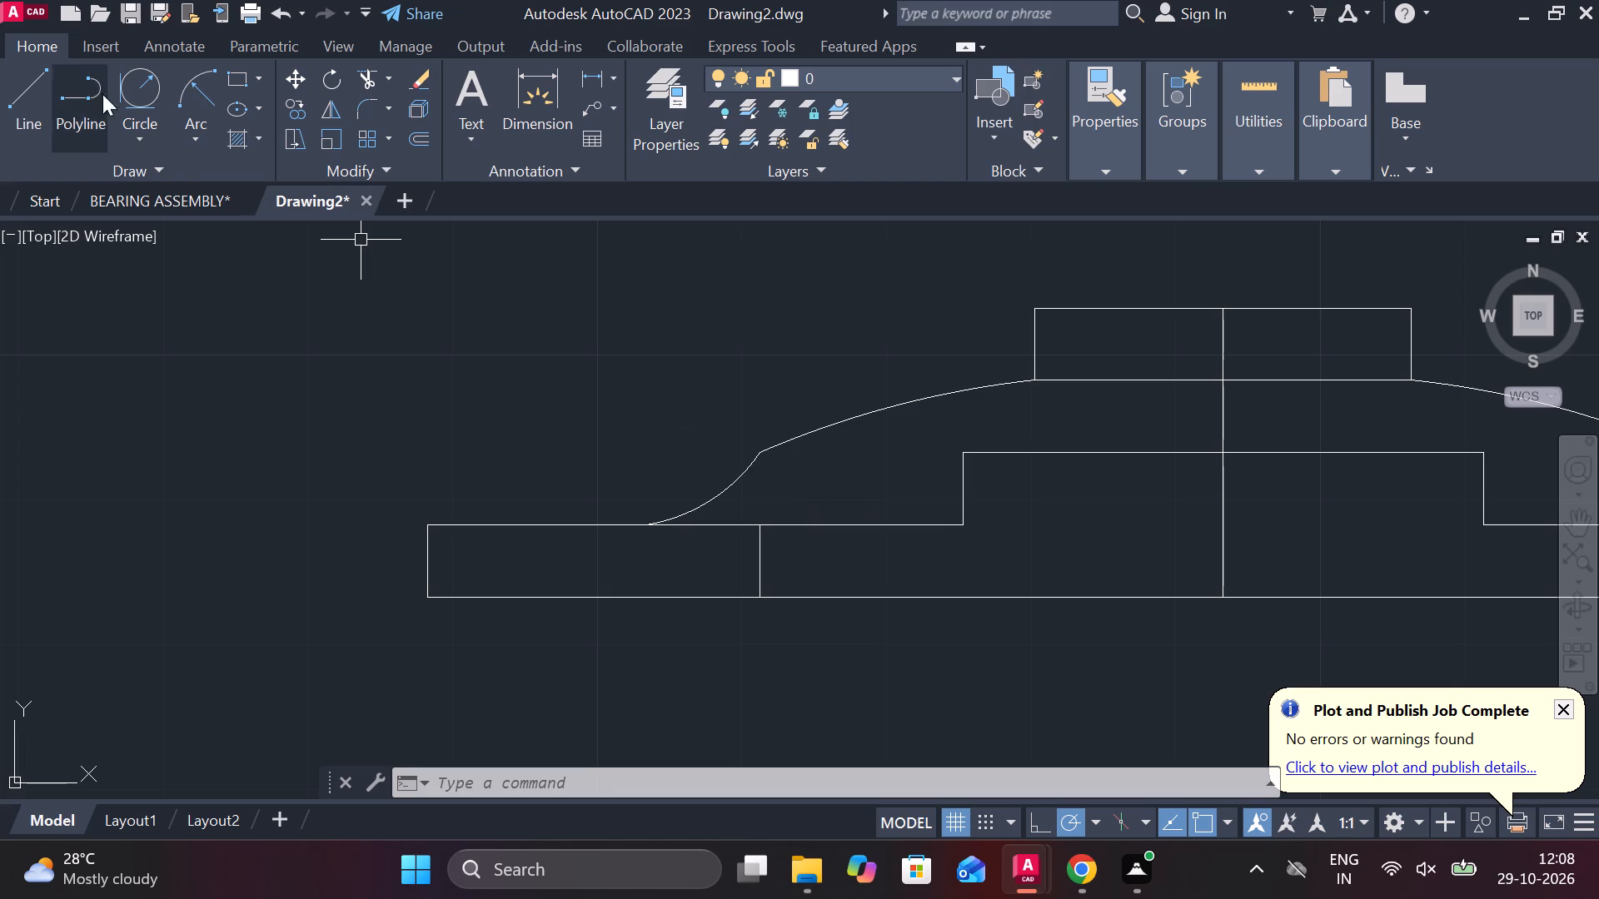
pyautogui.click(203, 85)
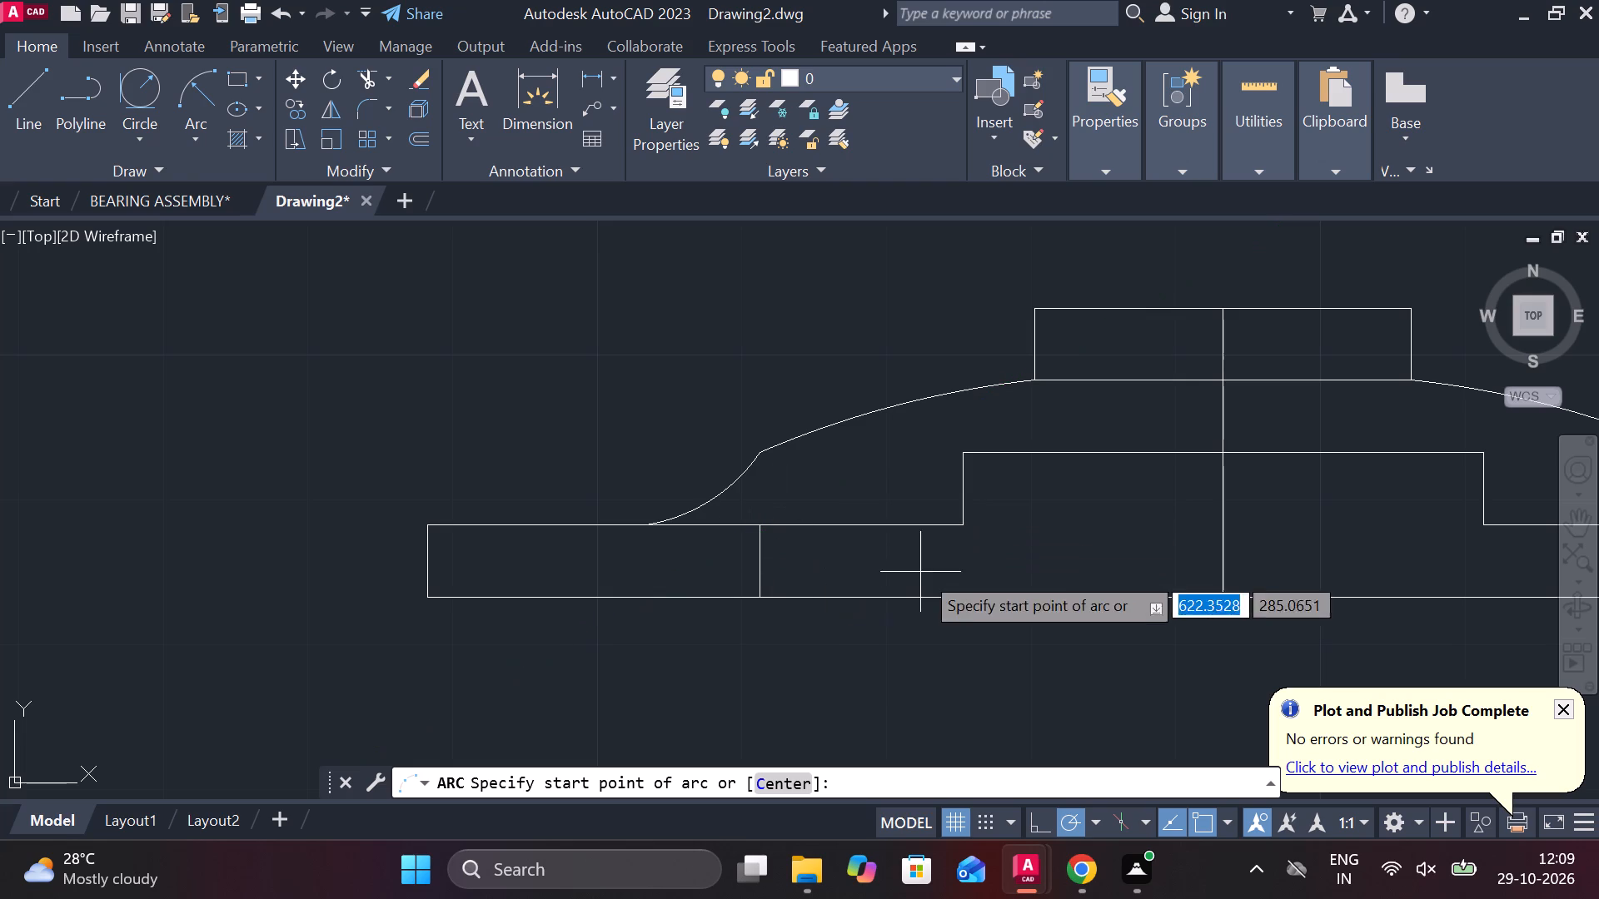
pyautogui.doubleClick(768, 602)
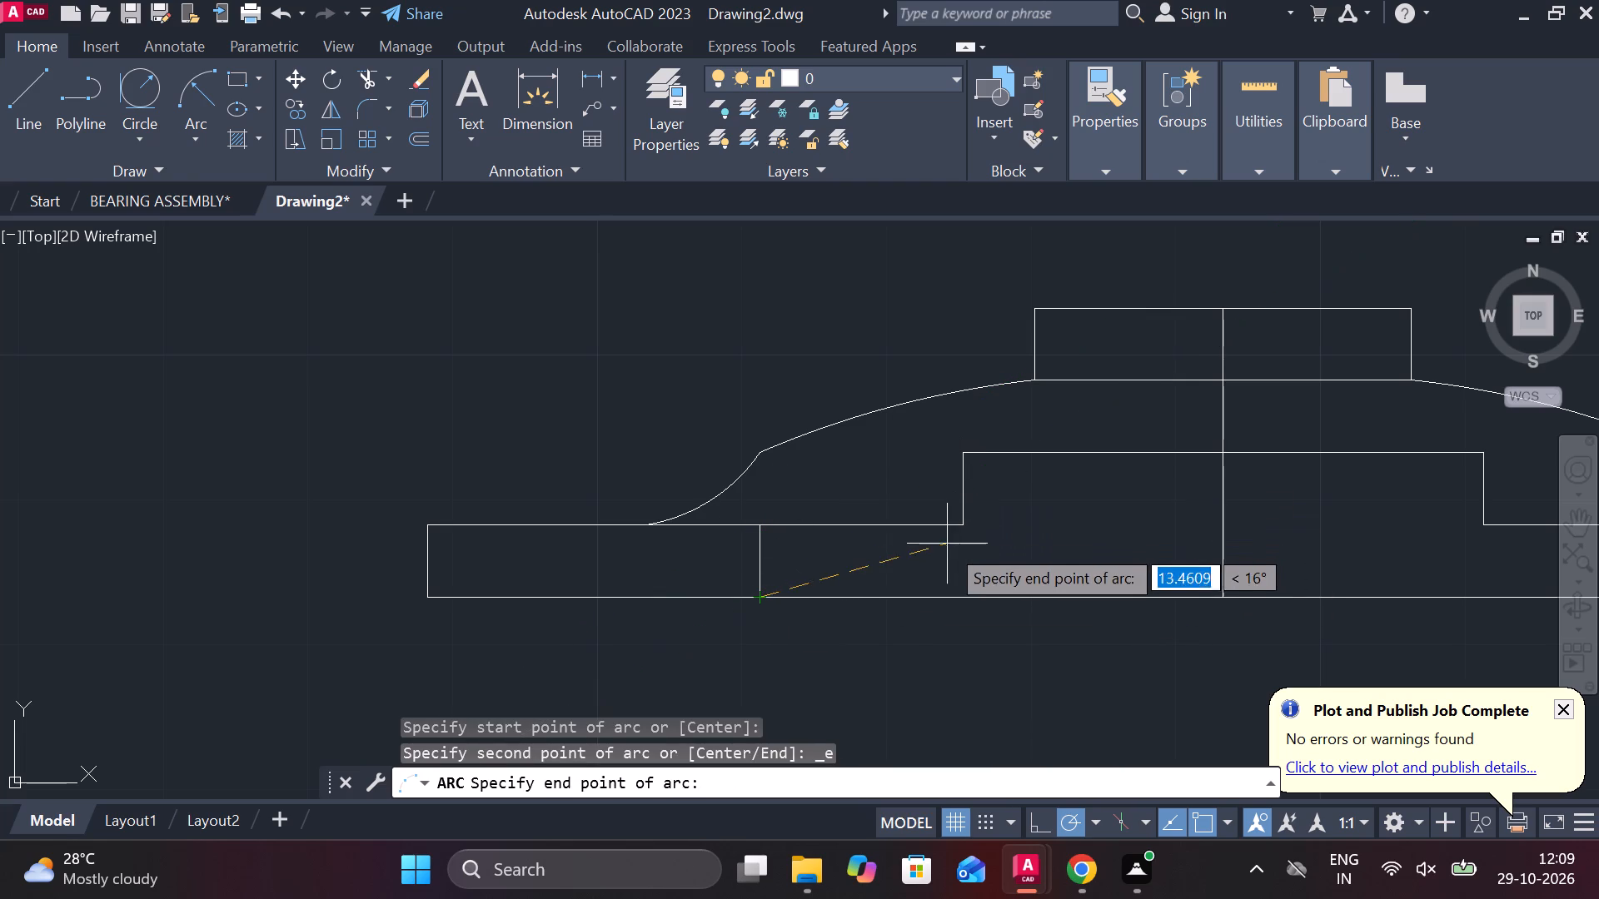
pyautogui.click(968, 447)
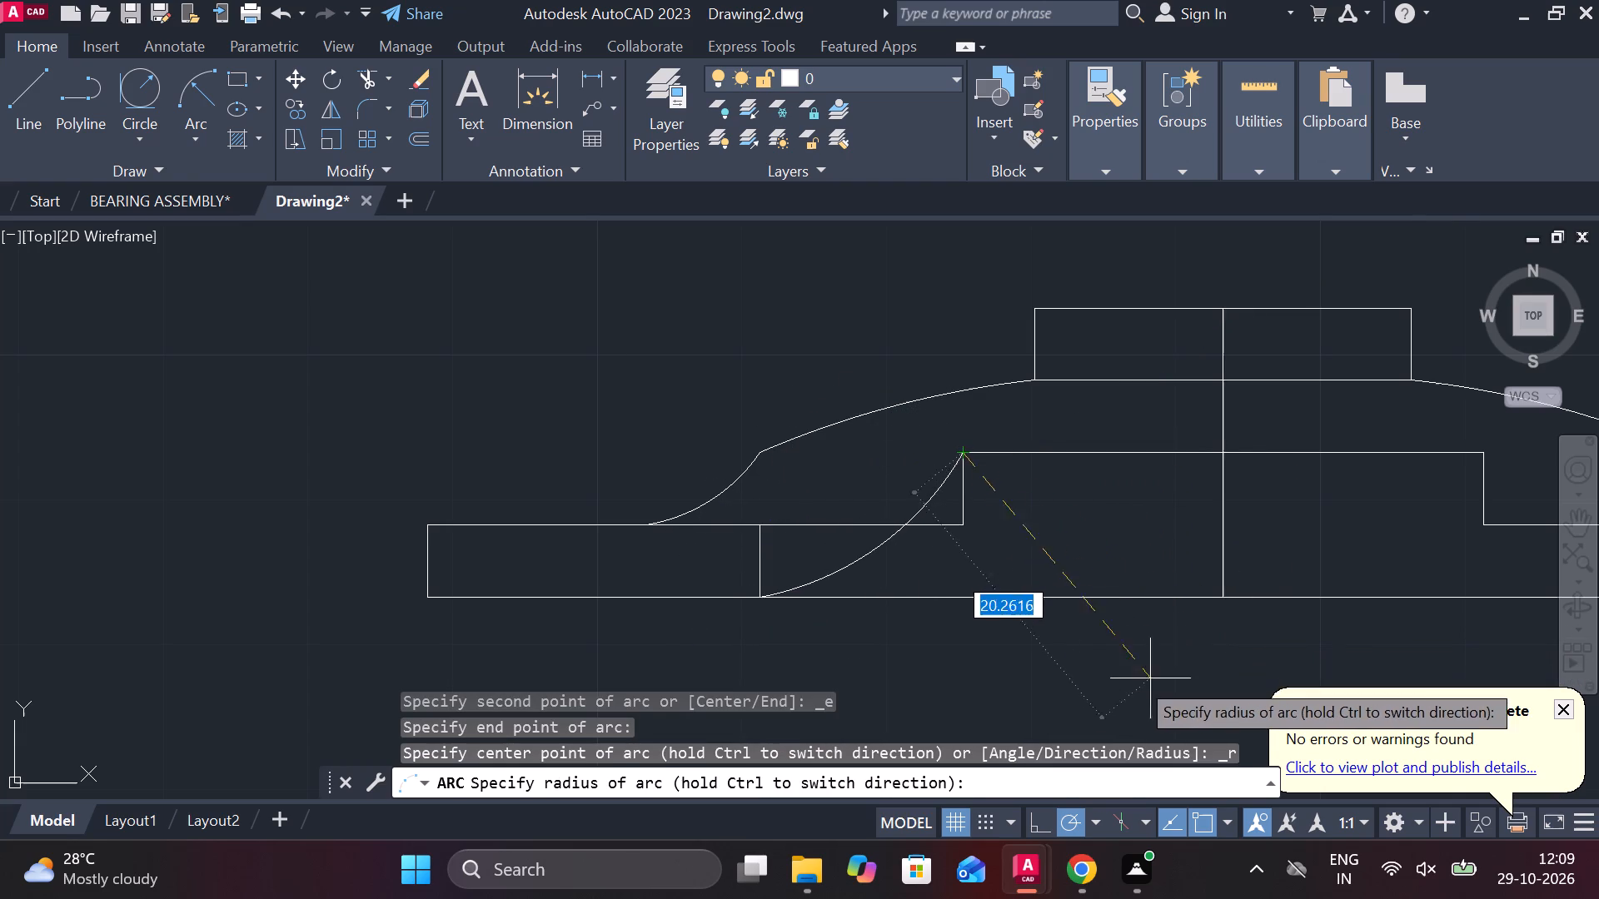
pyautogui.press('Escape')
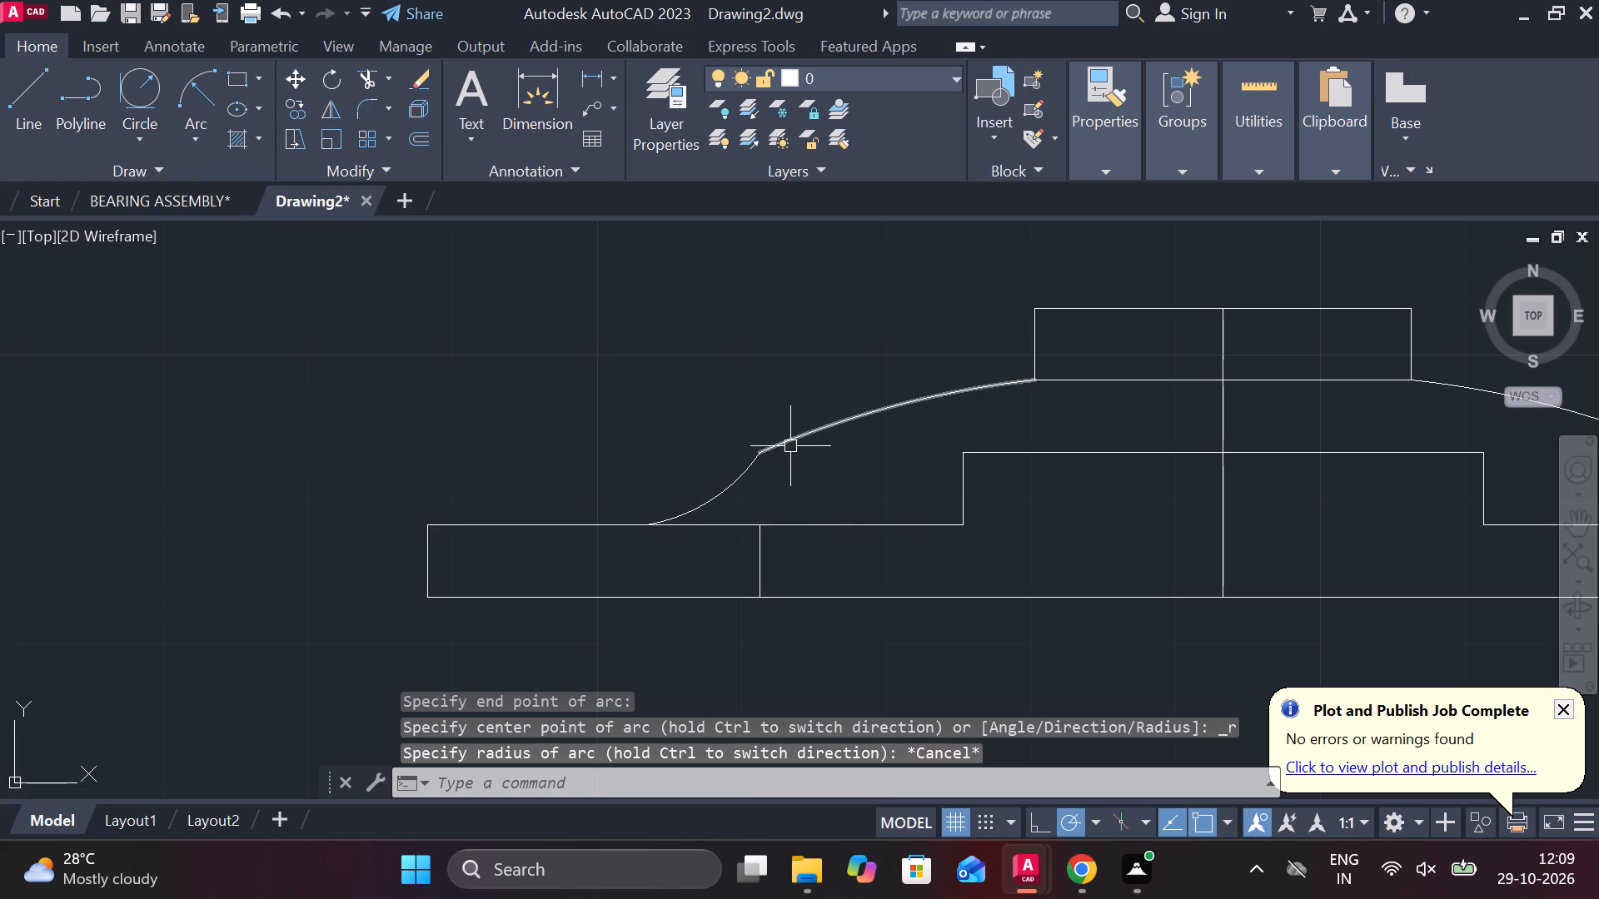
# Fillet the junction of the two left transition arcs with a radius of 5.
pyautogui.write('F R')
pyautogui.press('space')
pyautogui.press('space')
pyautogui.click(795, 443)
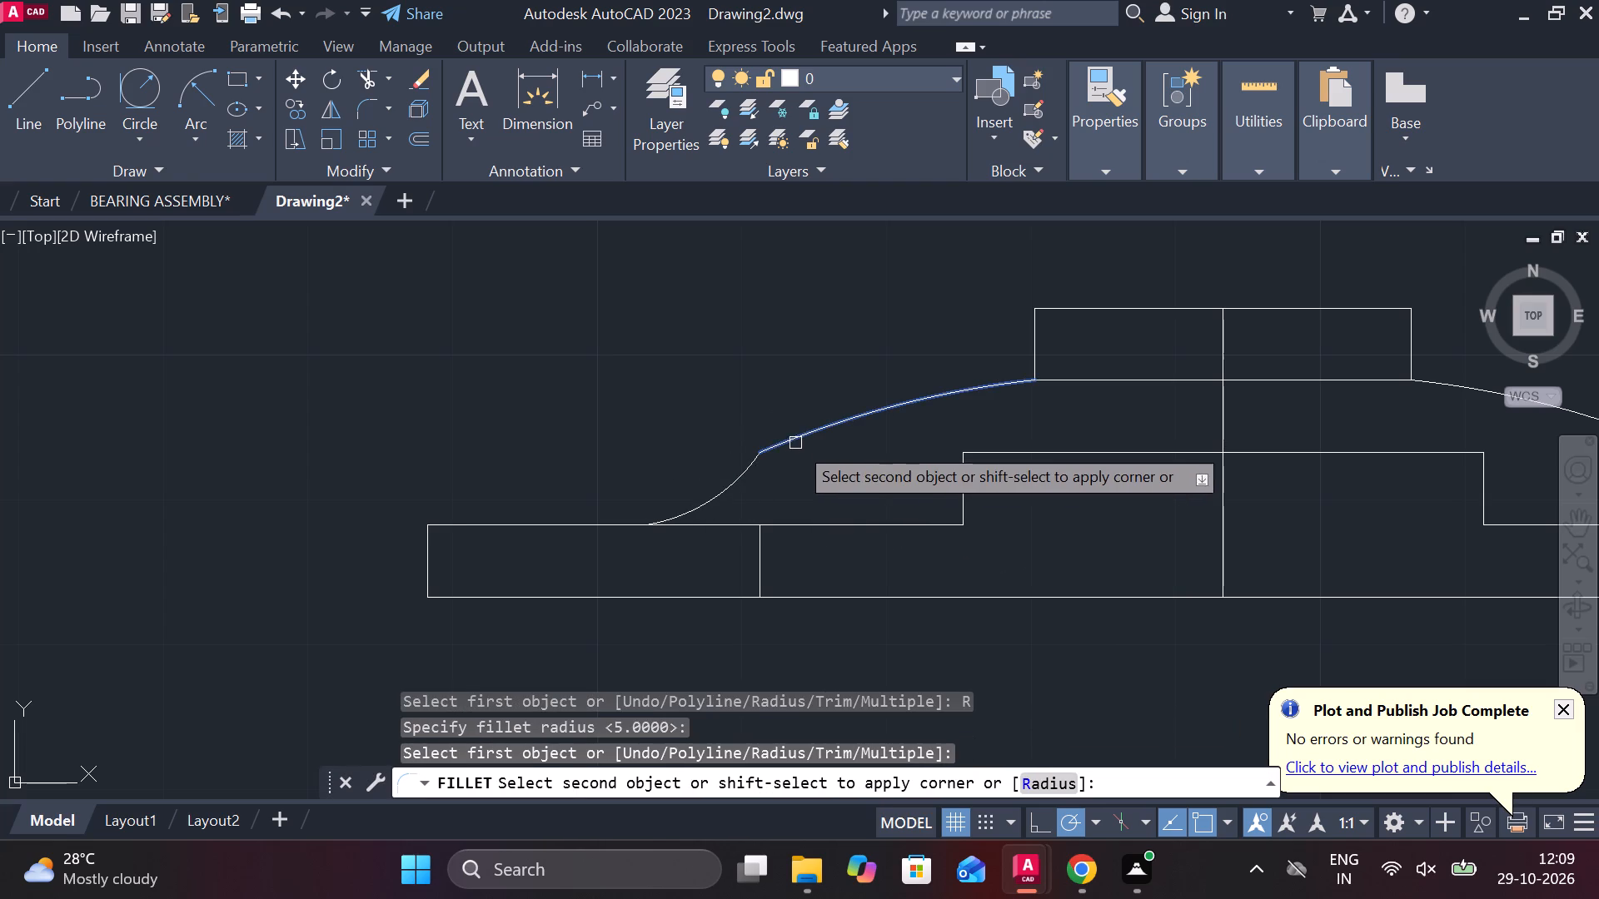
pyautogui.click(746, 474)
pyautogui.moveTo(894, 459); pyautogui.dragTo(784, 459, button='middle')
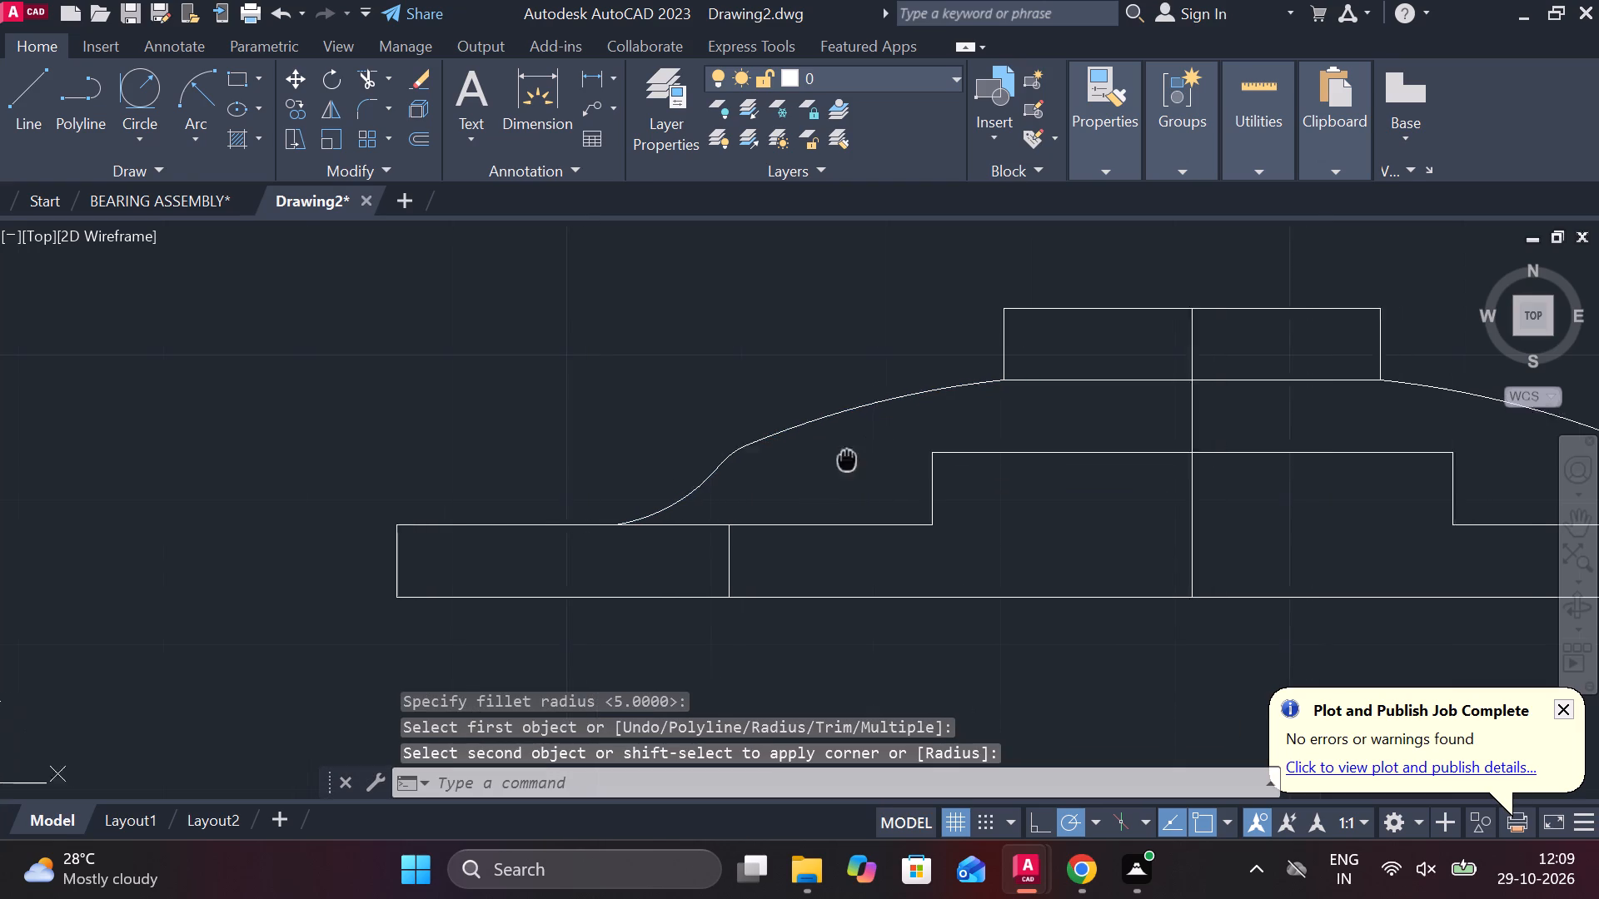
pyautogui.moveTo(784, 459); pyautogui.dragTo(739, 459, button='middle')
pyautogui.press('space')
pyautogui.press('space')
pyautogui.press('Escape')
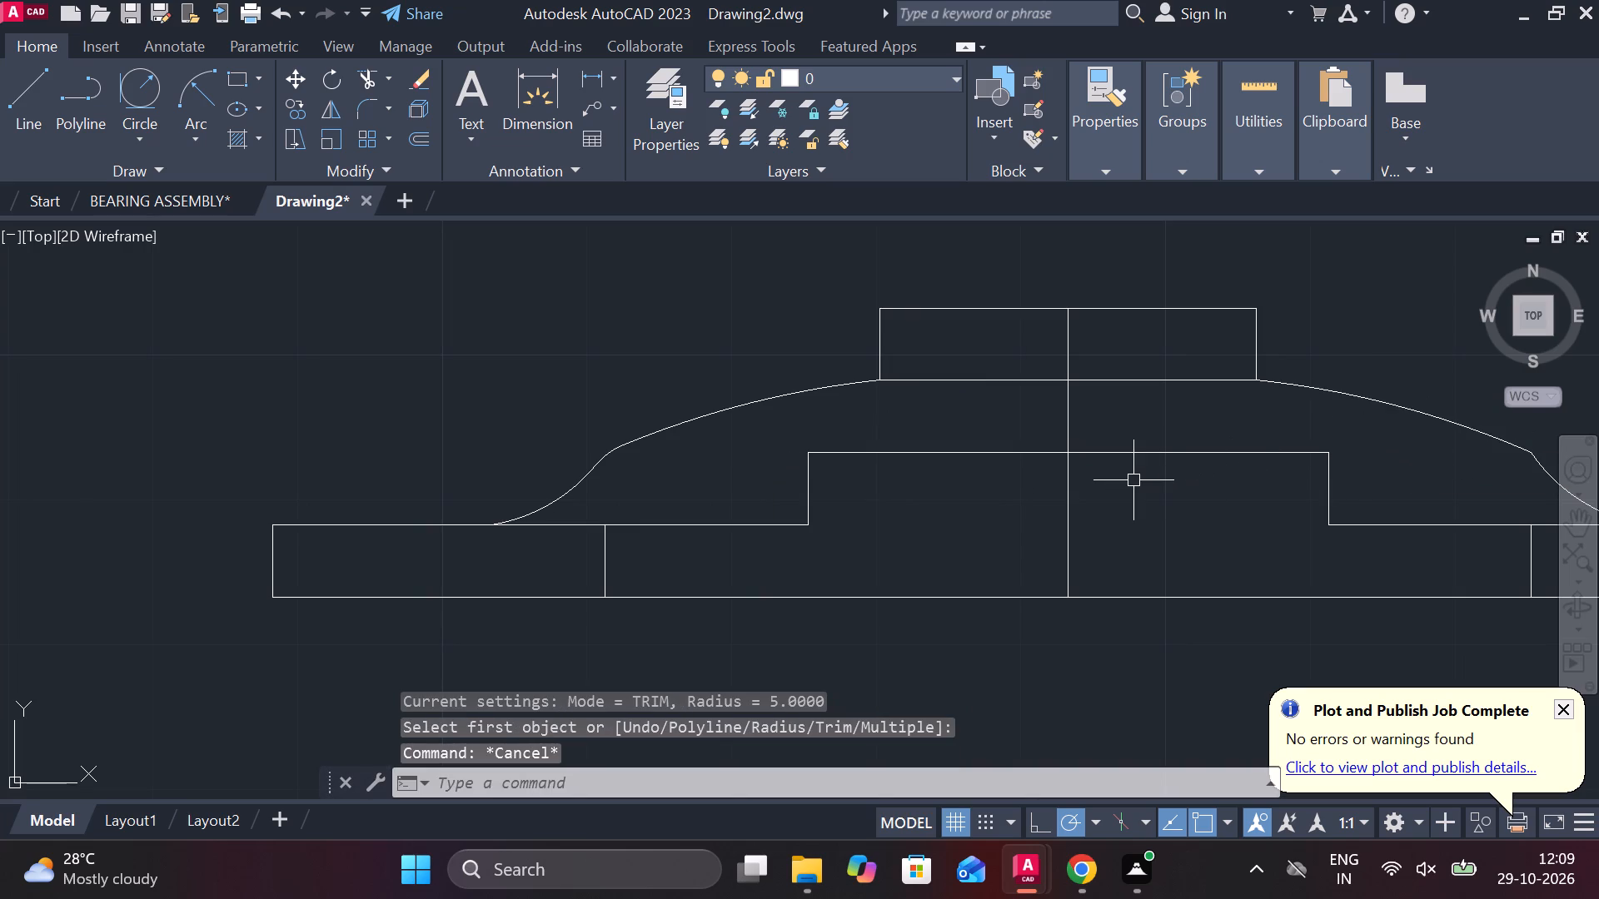
# Fillet the two left transition arcs with a radius of 10.
pyautogui.write('F R 10')
pyautogui.press('Return')
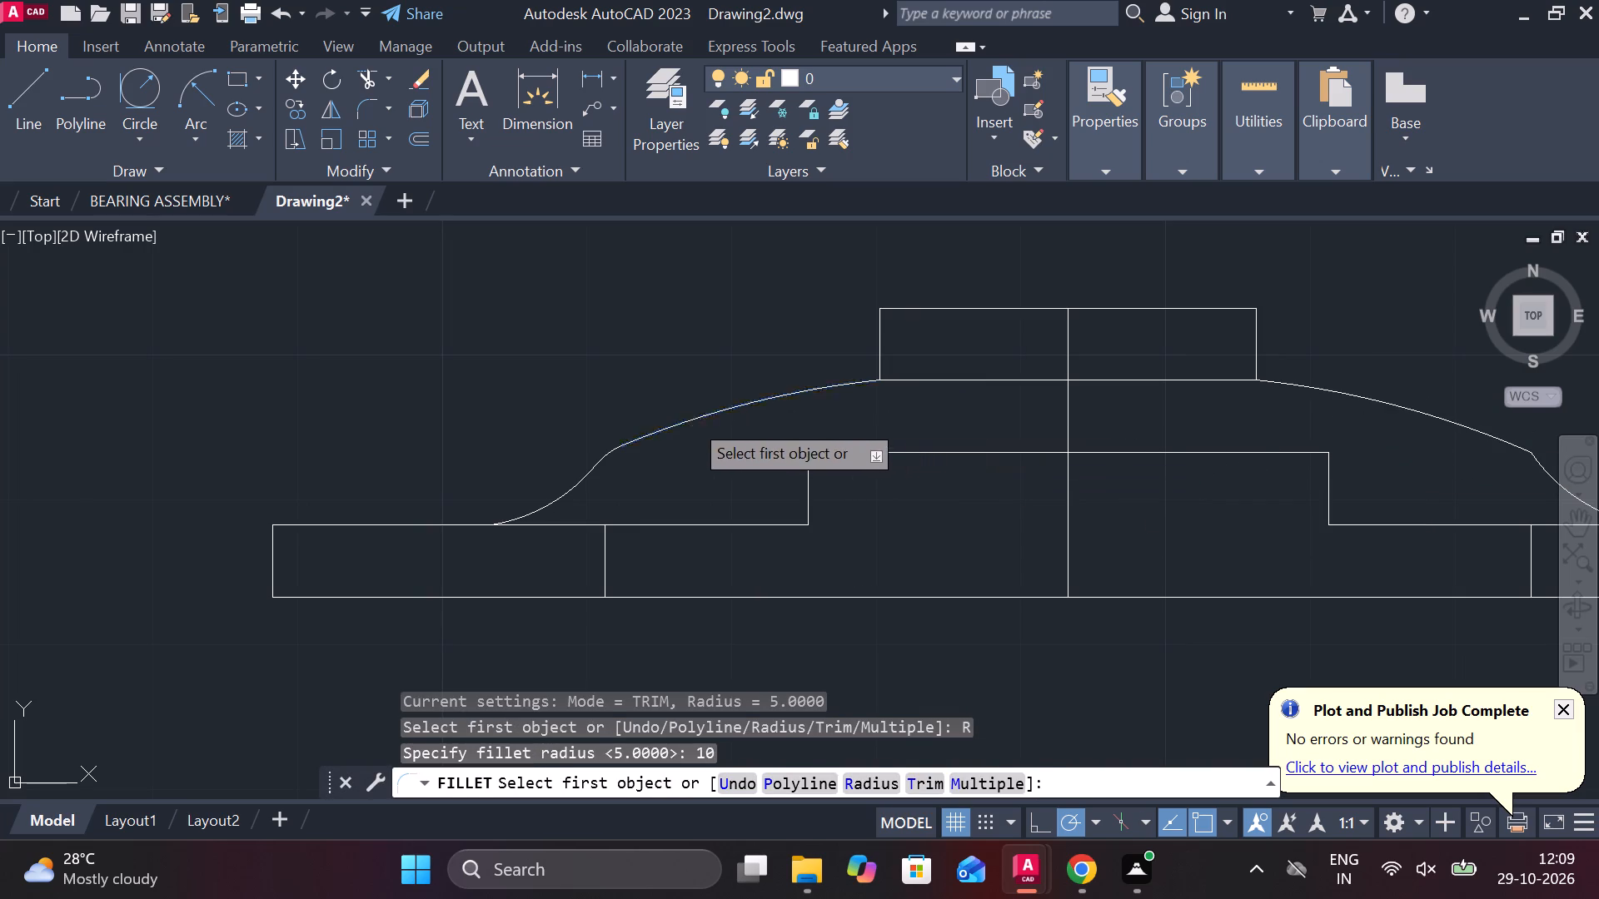
pyautogui.click(690, 420)
pyautogui.click(579, 474)
# Erase the leftover radius 5 fillet arc at the left transition.
pyautogui.scroll(2, 579, 474)
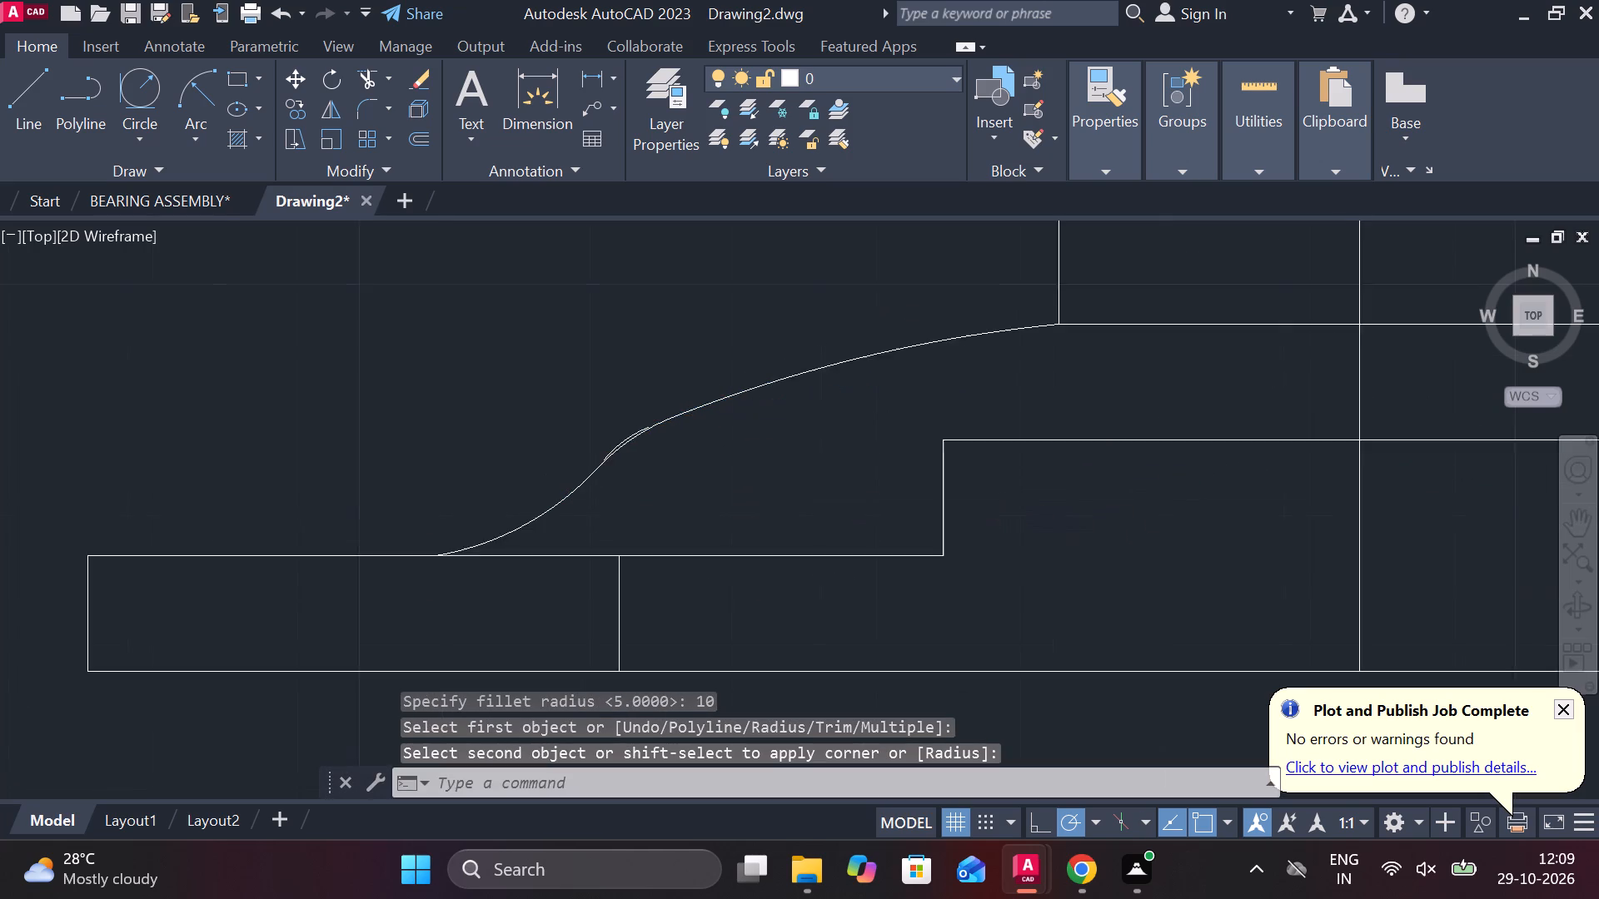
pyautogui.click(652, 415)
pyautogui.press('e')
pyautogui.press('space')
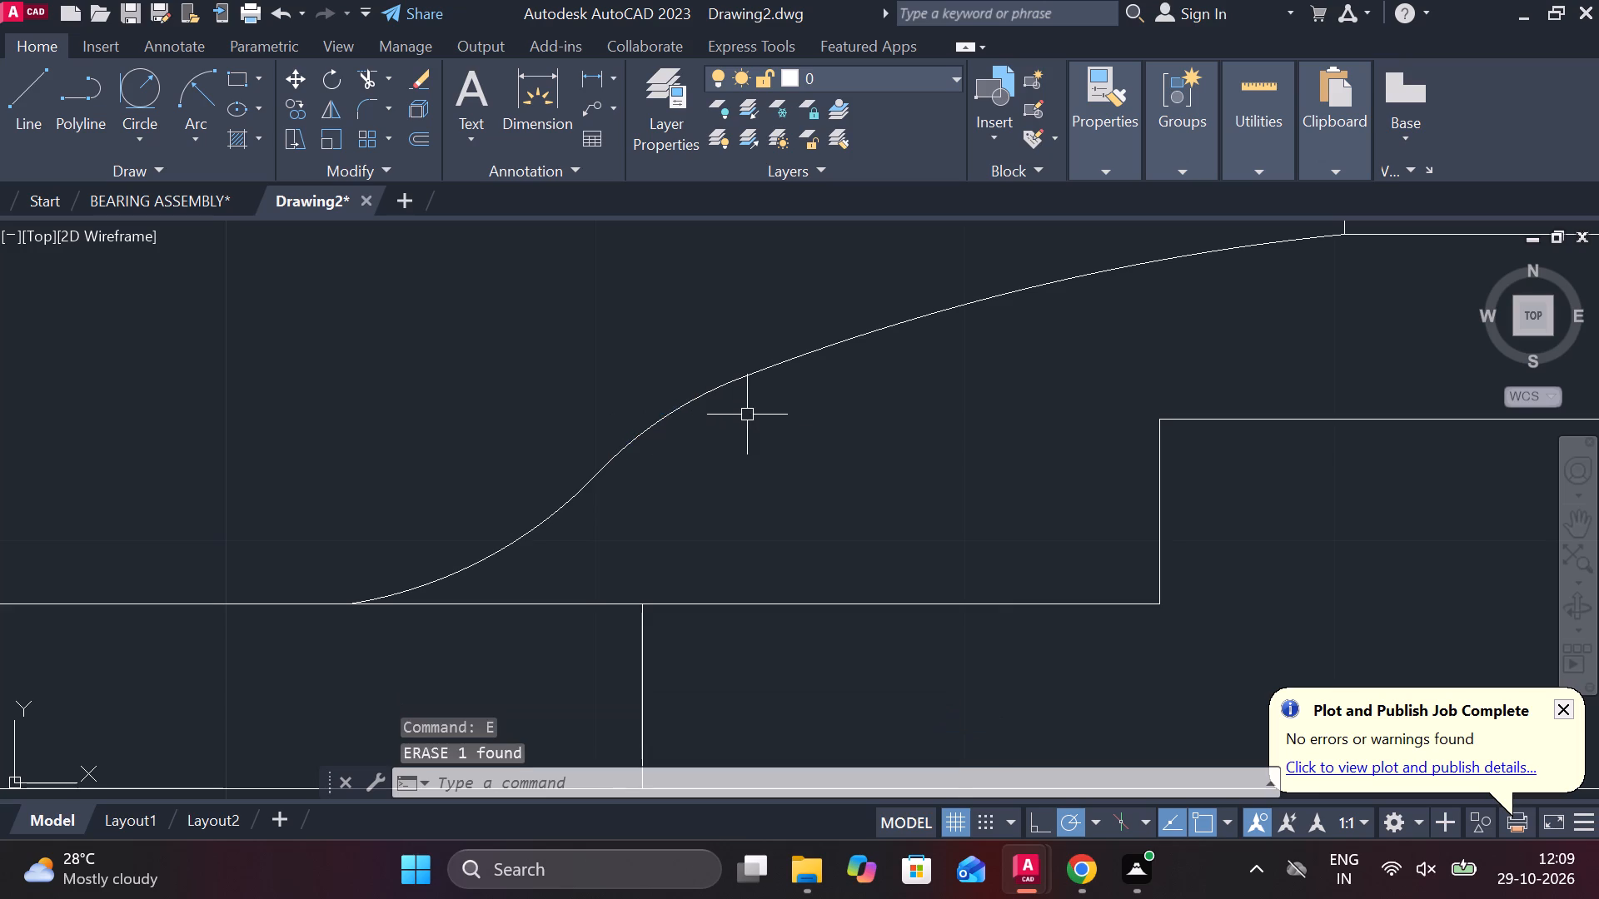
# Fillet the two right transition arcs with a radius of 10.
pyautogui.scroll(-2, 746, 415)
pyautogui.moveTo(849, 474); pyautogui.dragTo(492, 471, button='middle')
pyautogui.write('F R')
pyautogui.press('space')
pyautogui.press('space')
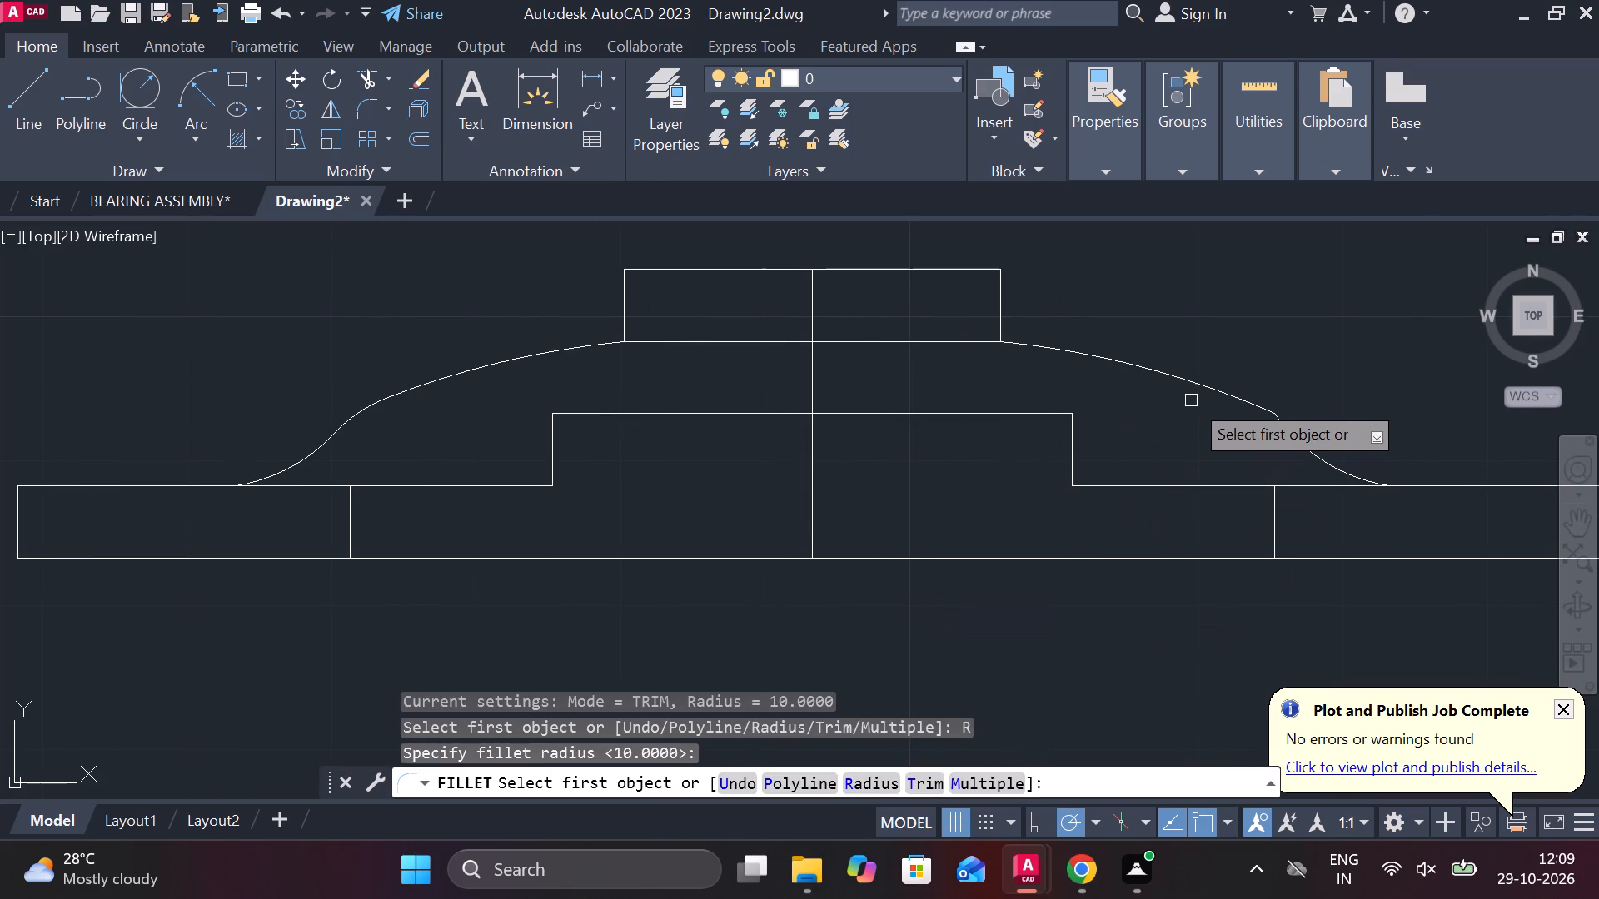
pyautogui.click(1211, 388)
pyautogui.click(1313, 439)
pyautogui.click(1288, 443)
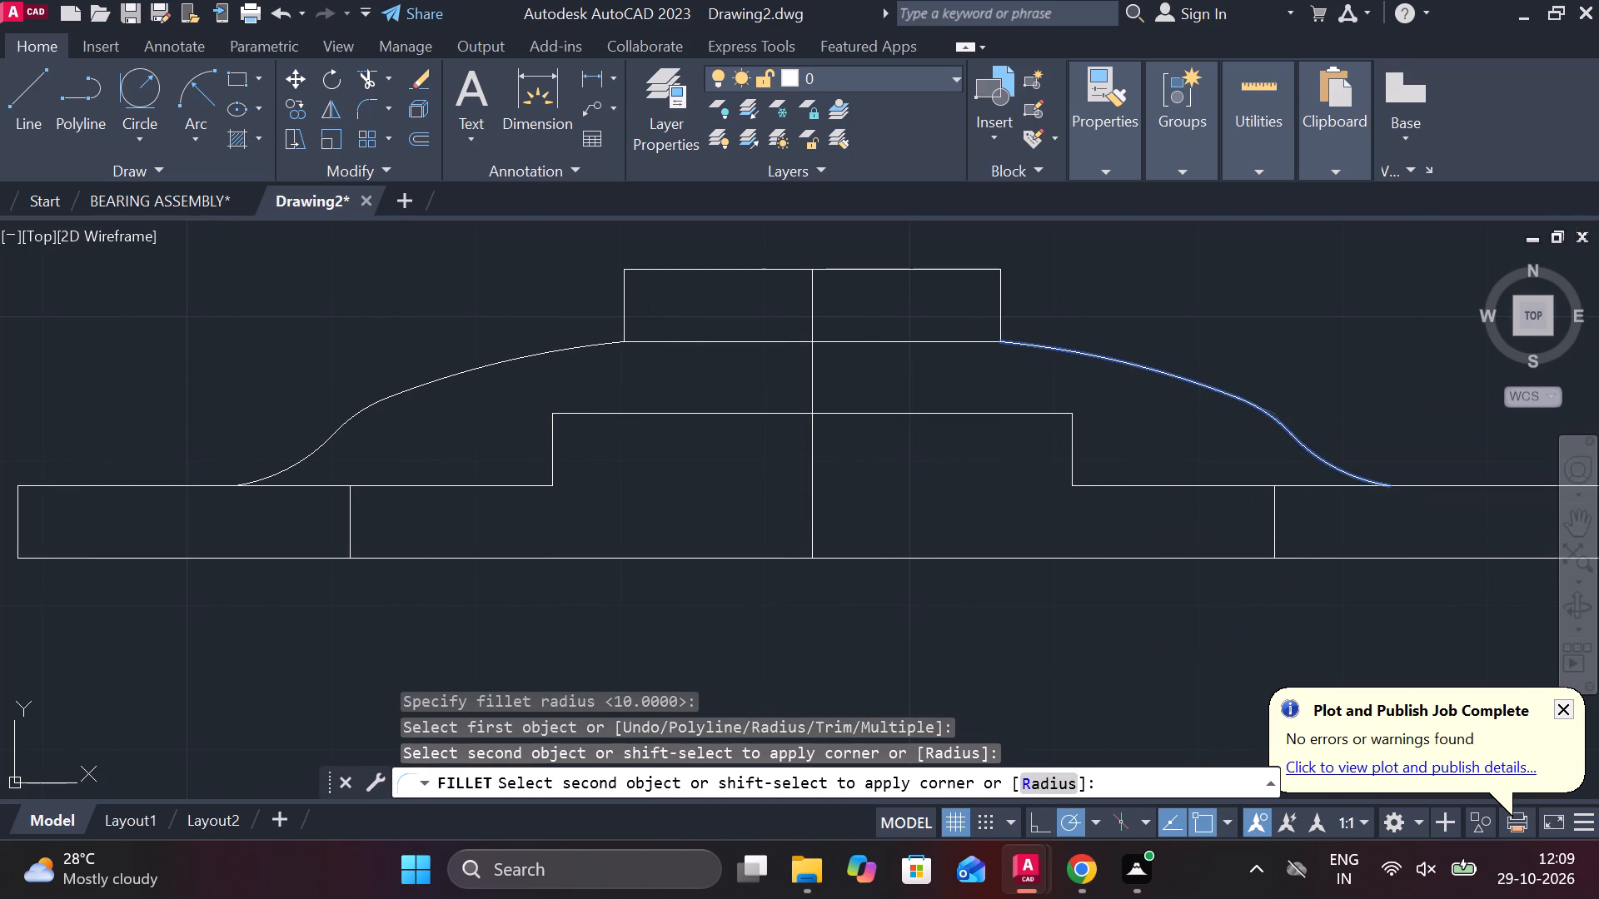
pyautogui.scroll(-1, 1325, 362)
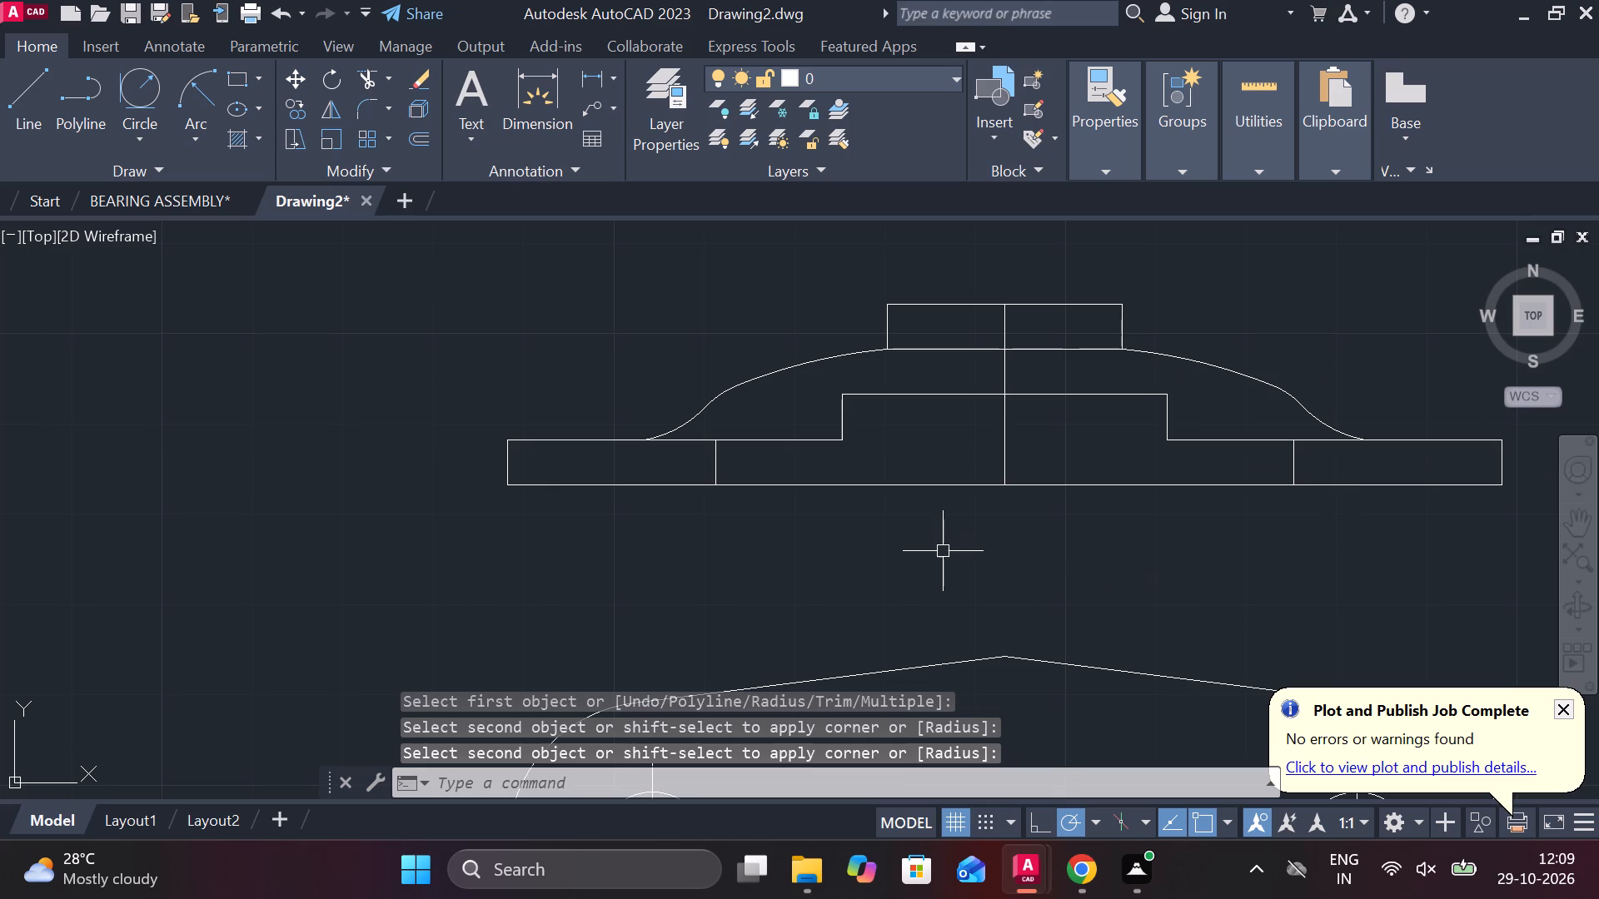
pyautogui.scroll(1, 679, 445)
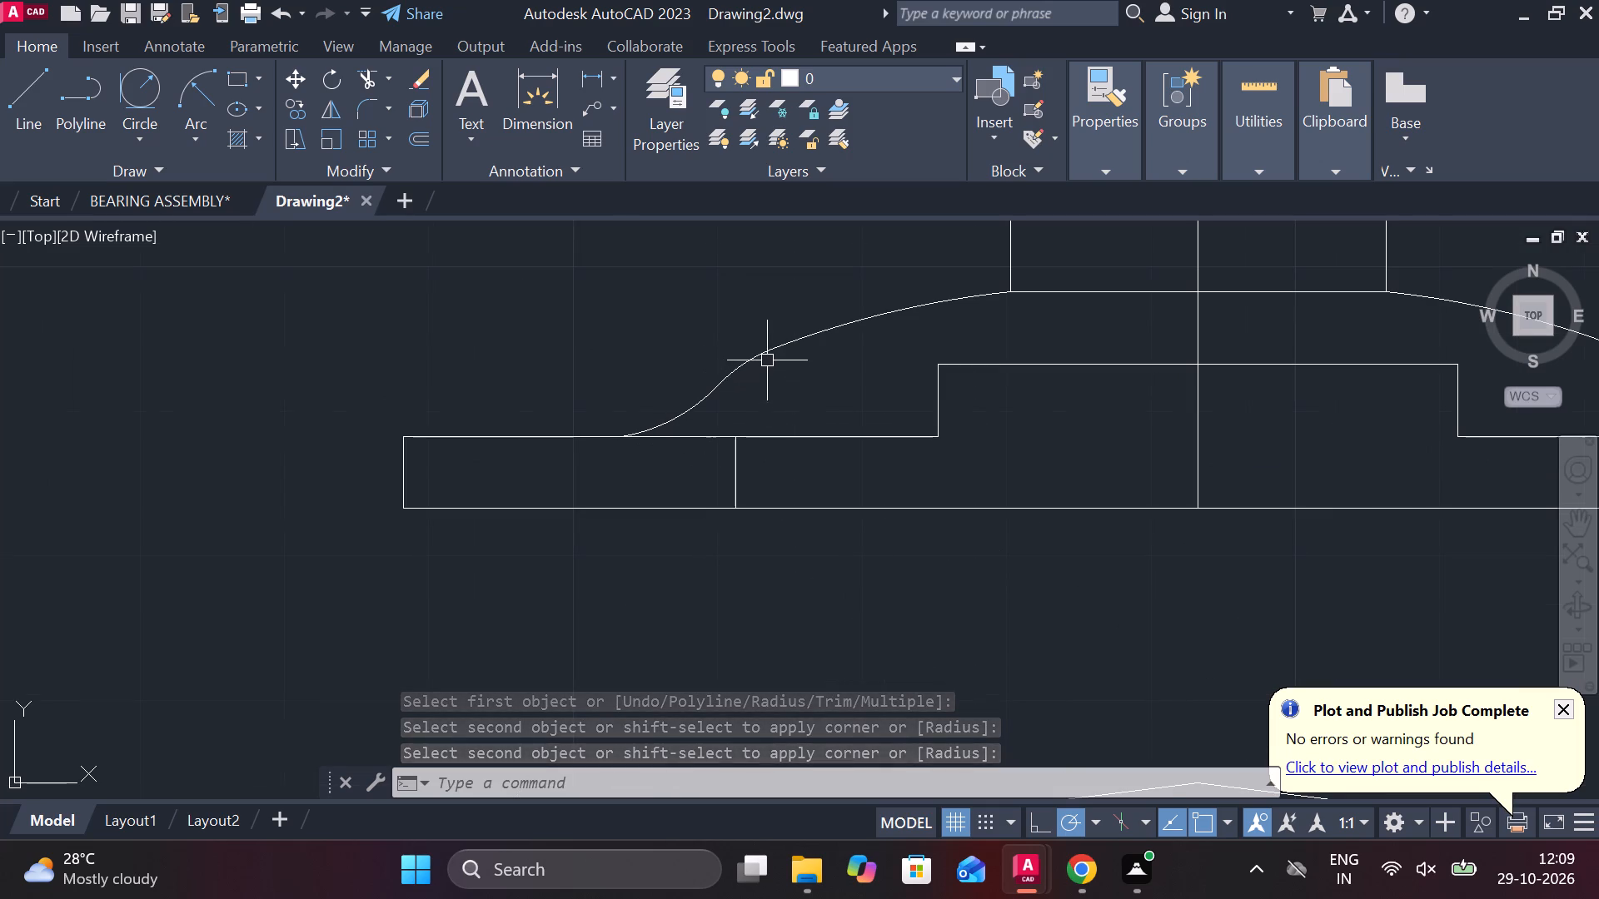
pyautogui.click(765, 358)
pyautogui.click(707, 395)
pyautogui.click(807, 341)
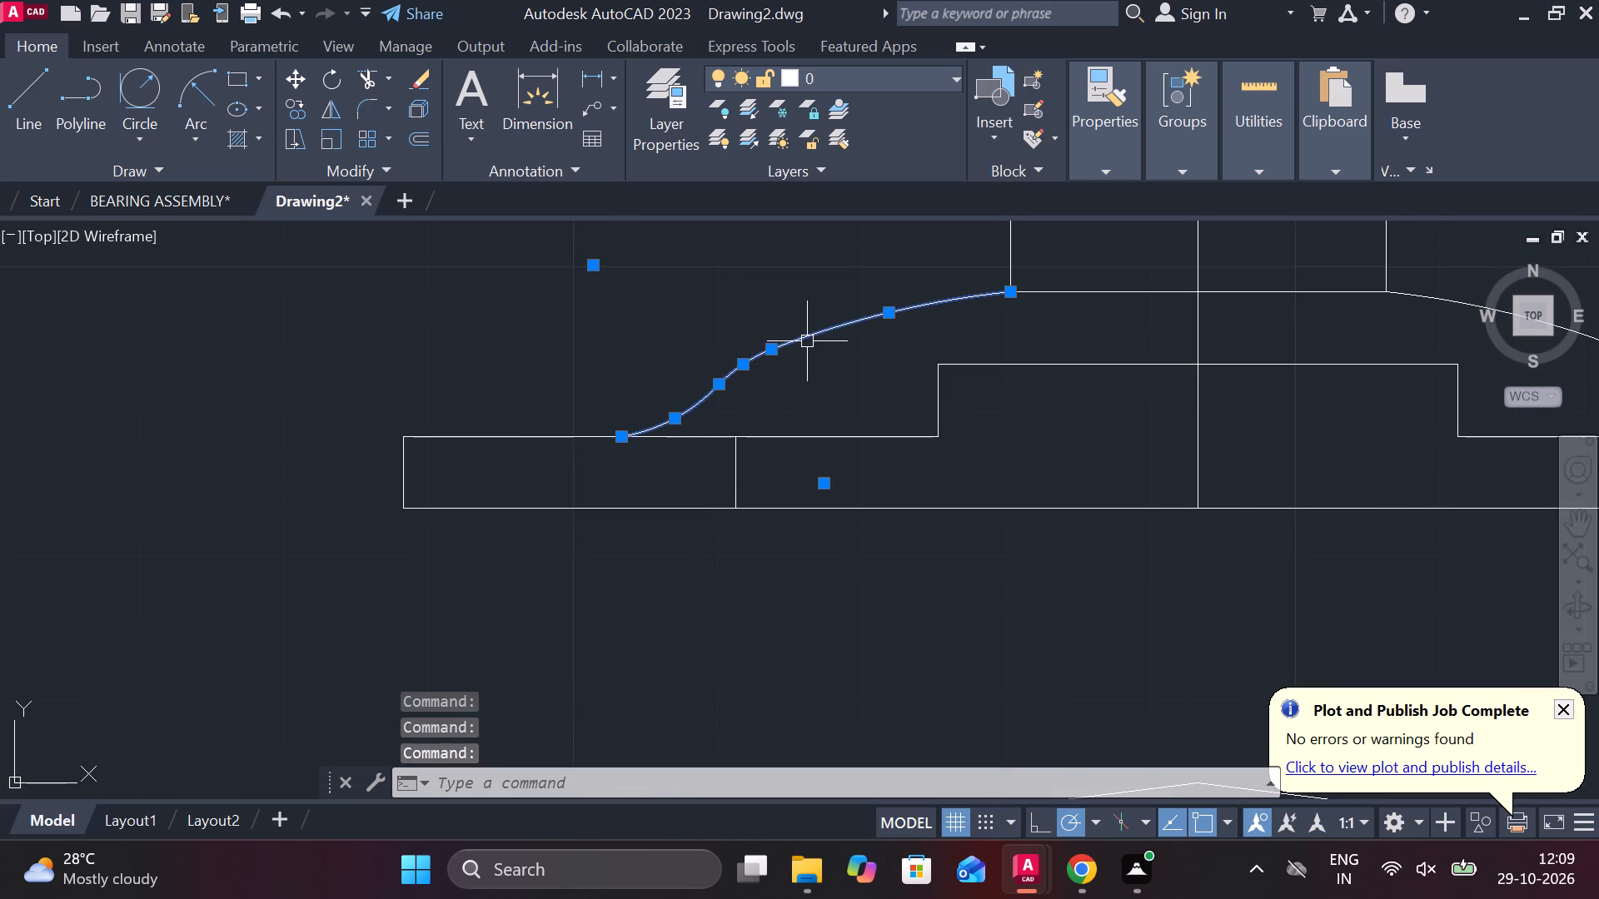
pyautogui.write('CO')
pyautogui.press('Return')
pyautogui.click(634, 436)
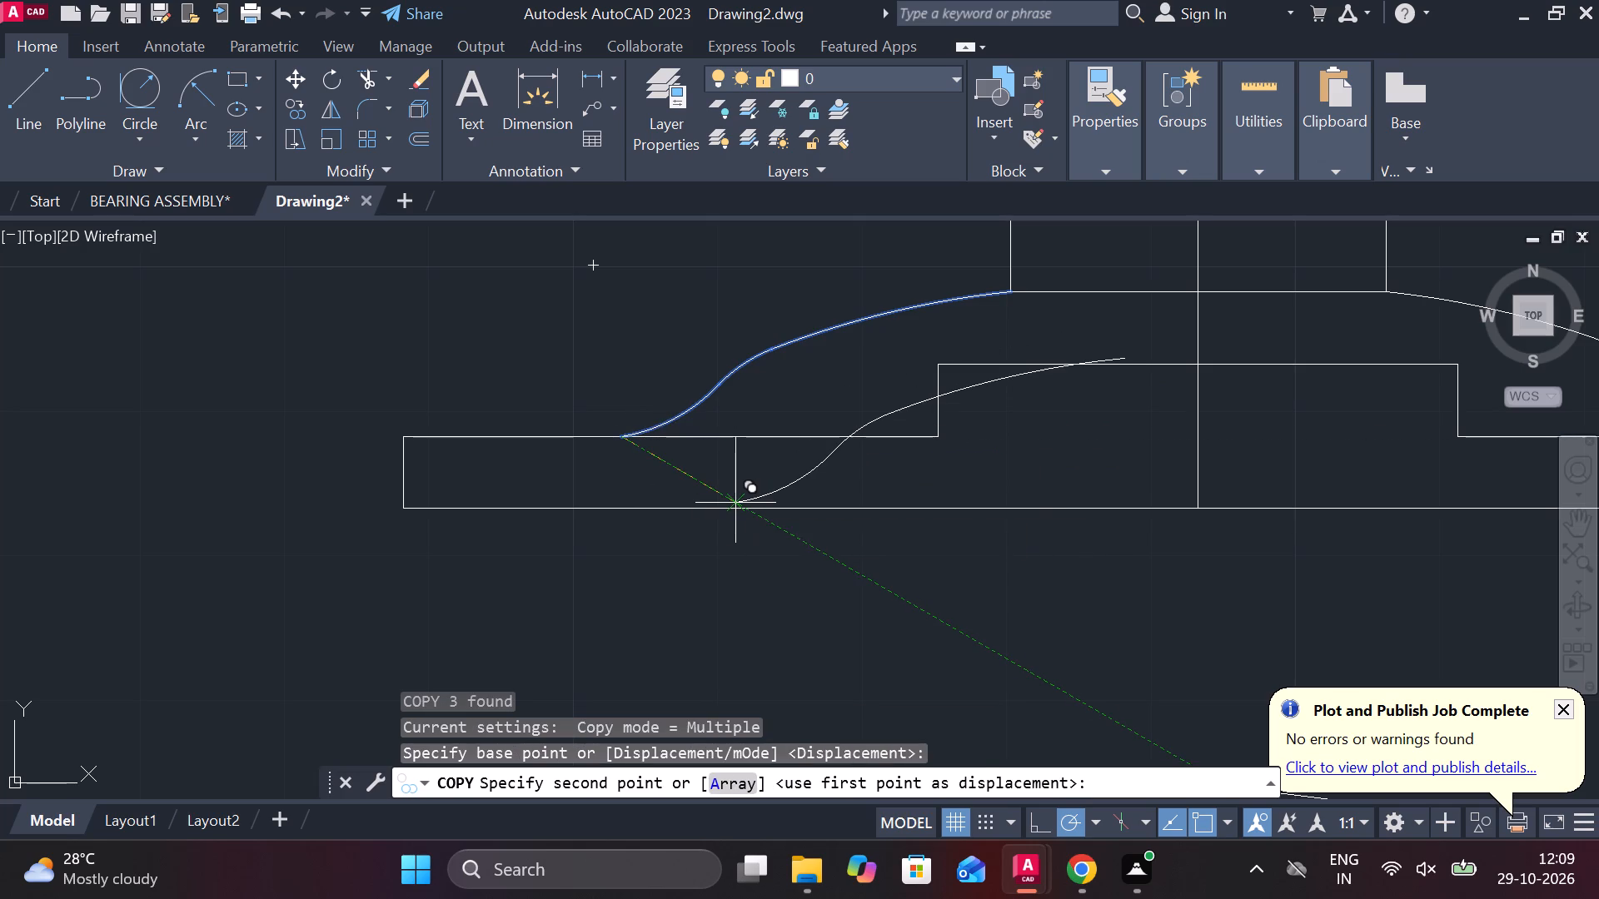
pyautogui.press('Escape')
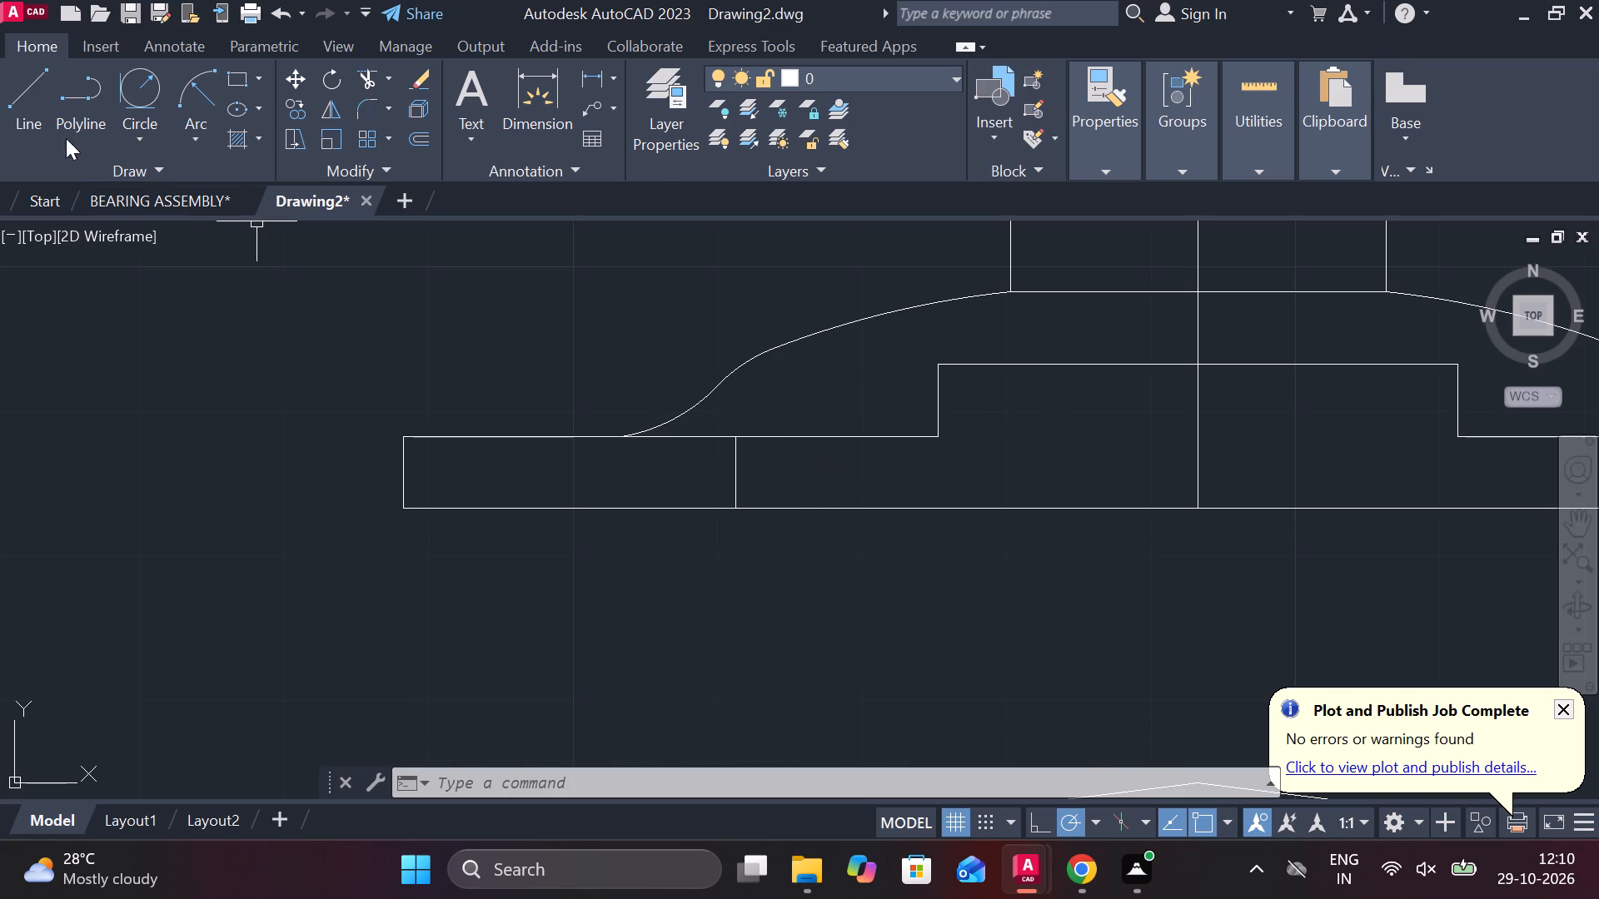
# Draw two slanted lines joining the inner step's top corners to the bottom ends of the plate's short vertical lines, one on each side.
pyautogui.click(28, 95)
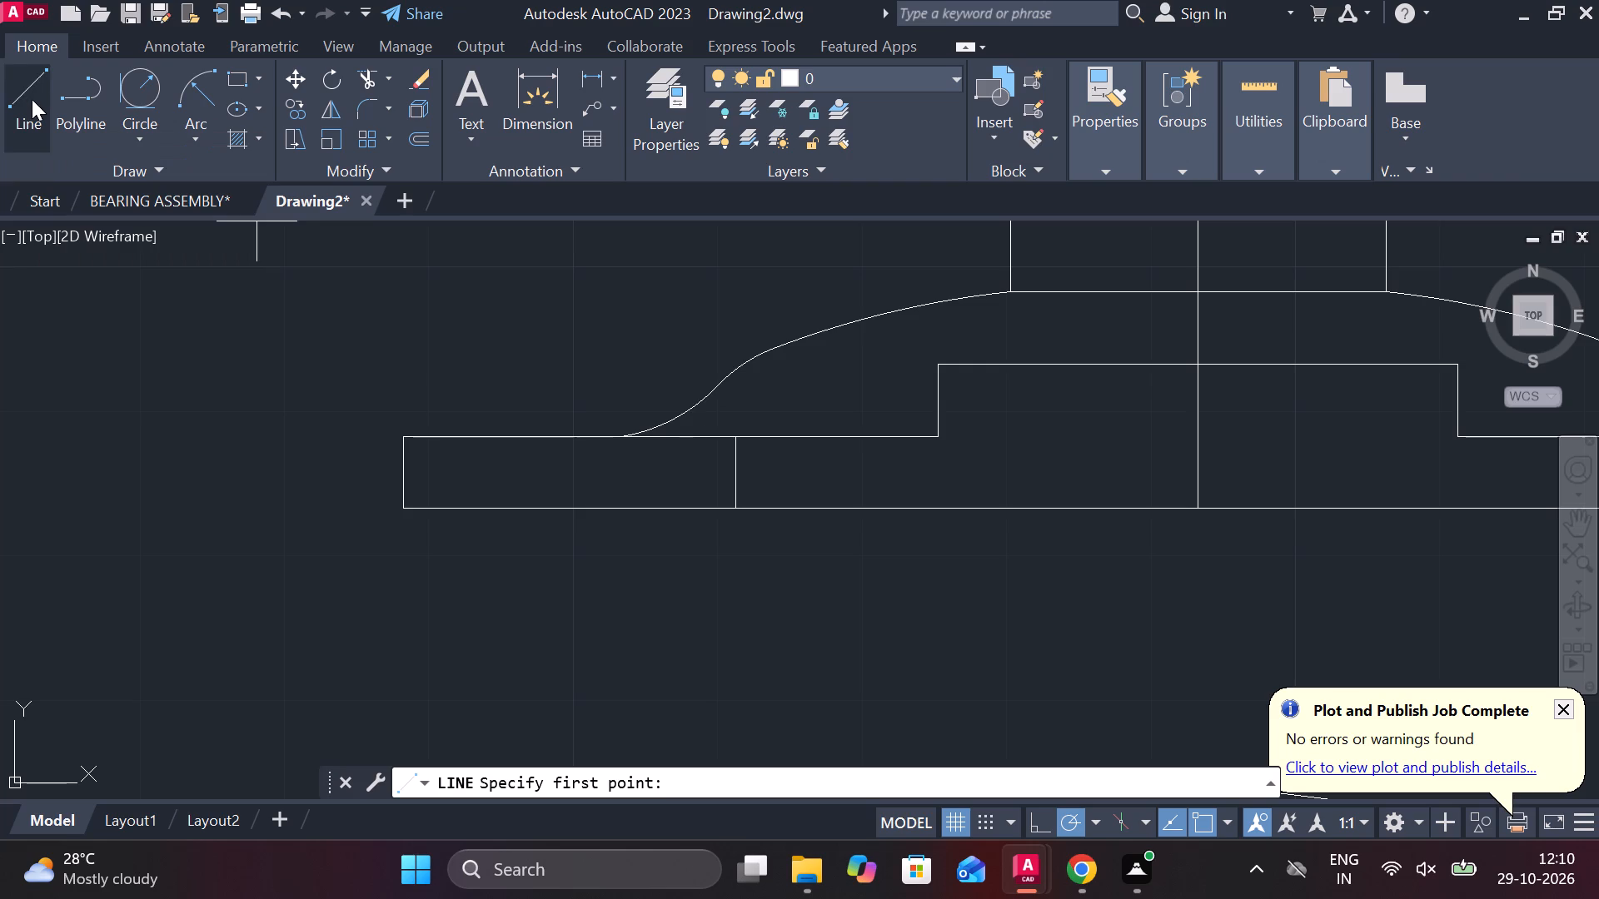
pyautogui.click(735, 509)
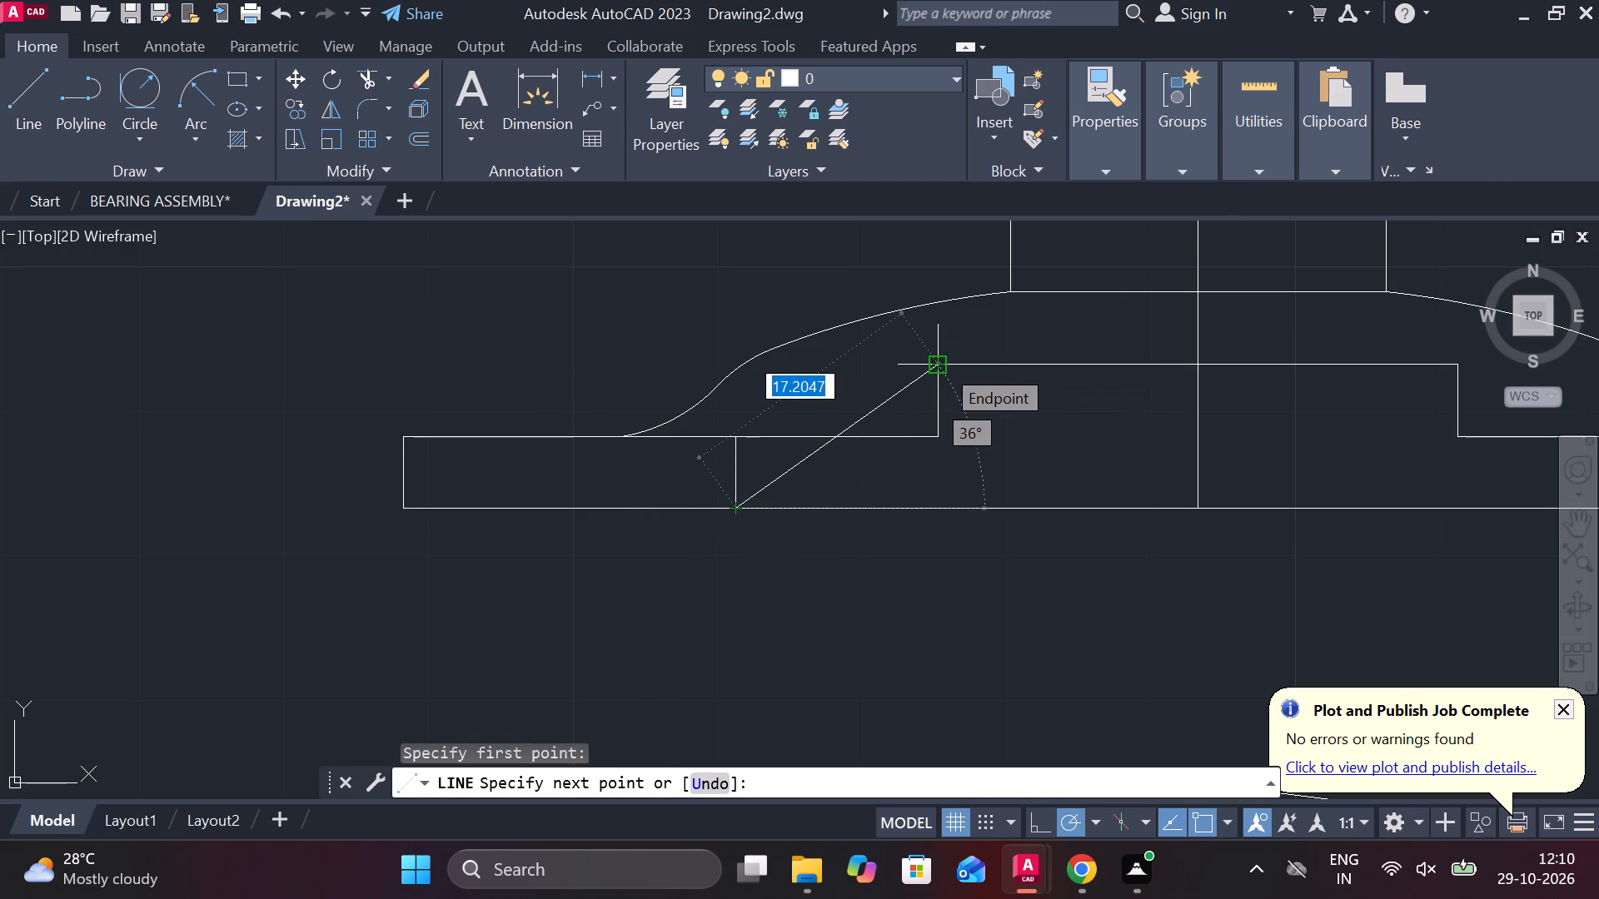
pyautogui.click(942, 365)
pyautogui.press('Escape')
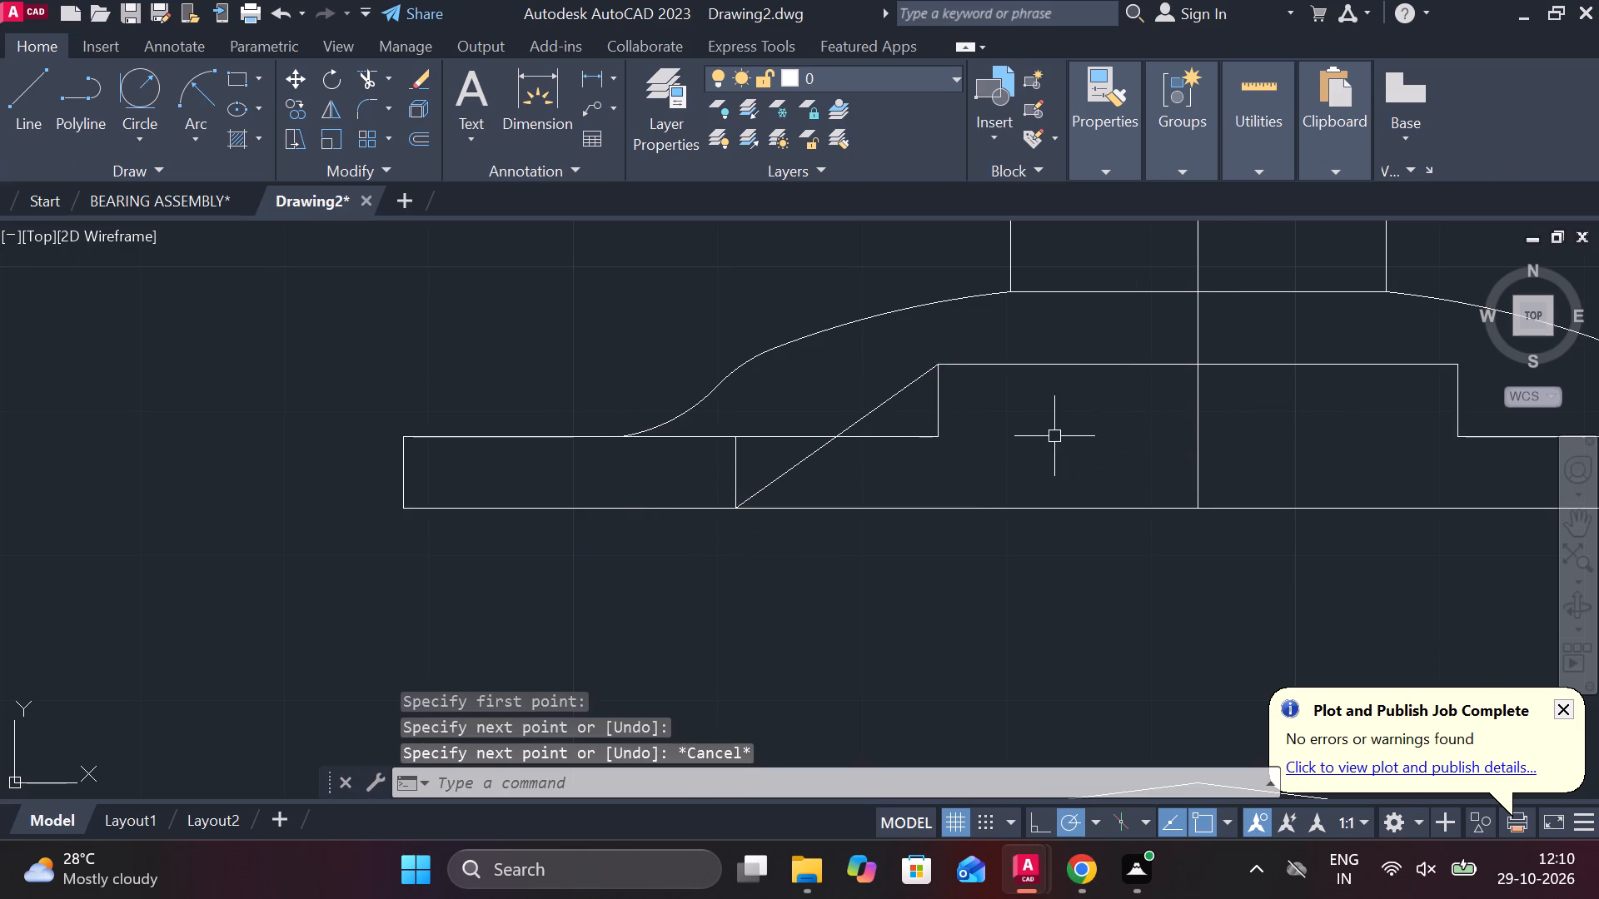
pyautogui.moveTo(1030, 436); pyautogui.dragTo(889, 436, button='middle')
pyautogui.press('space')
pyautogui.click(1314, 368)
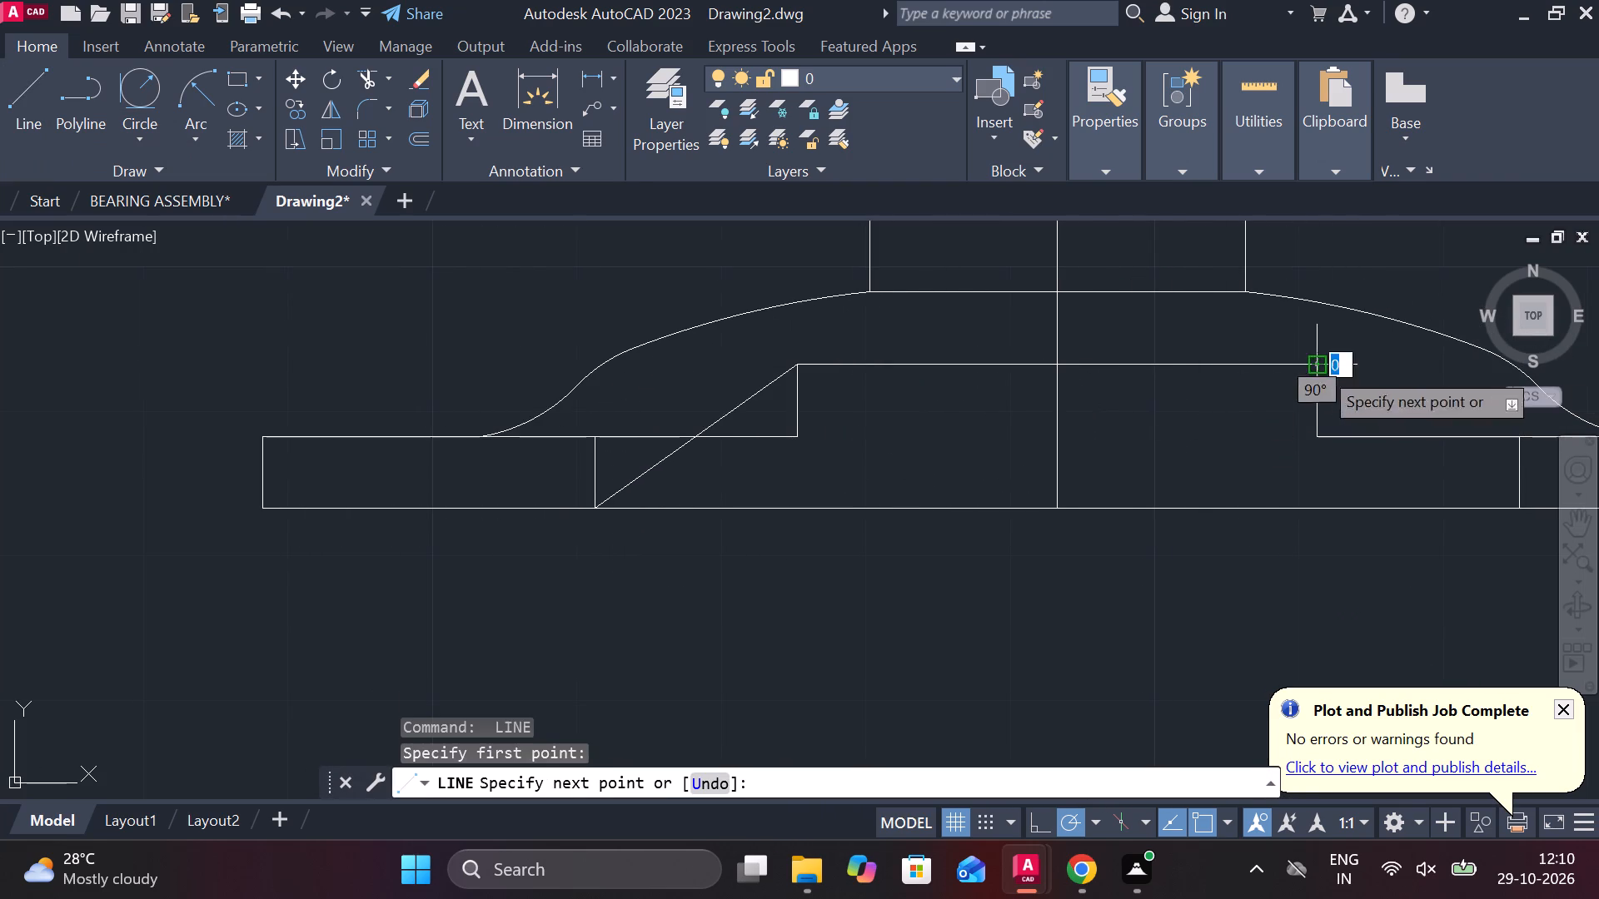
pyautogui.moveTo(1468, 465); pyautogui.dragTo(1308, 449, button='middle')
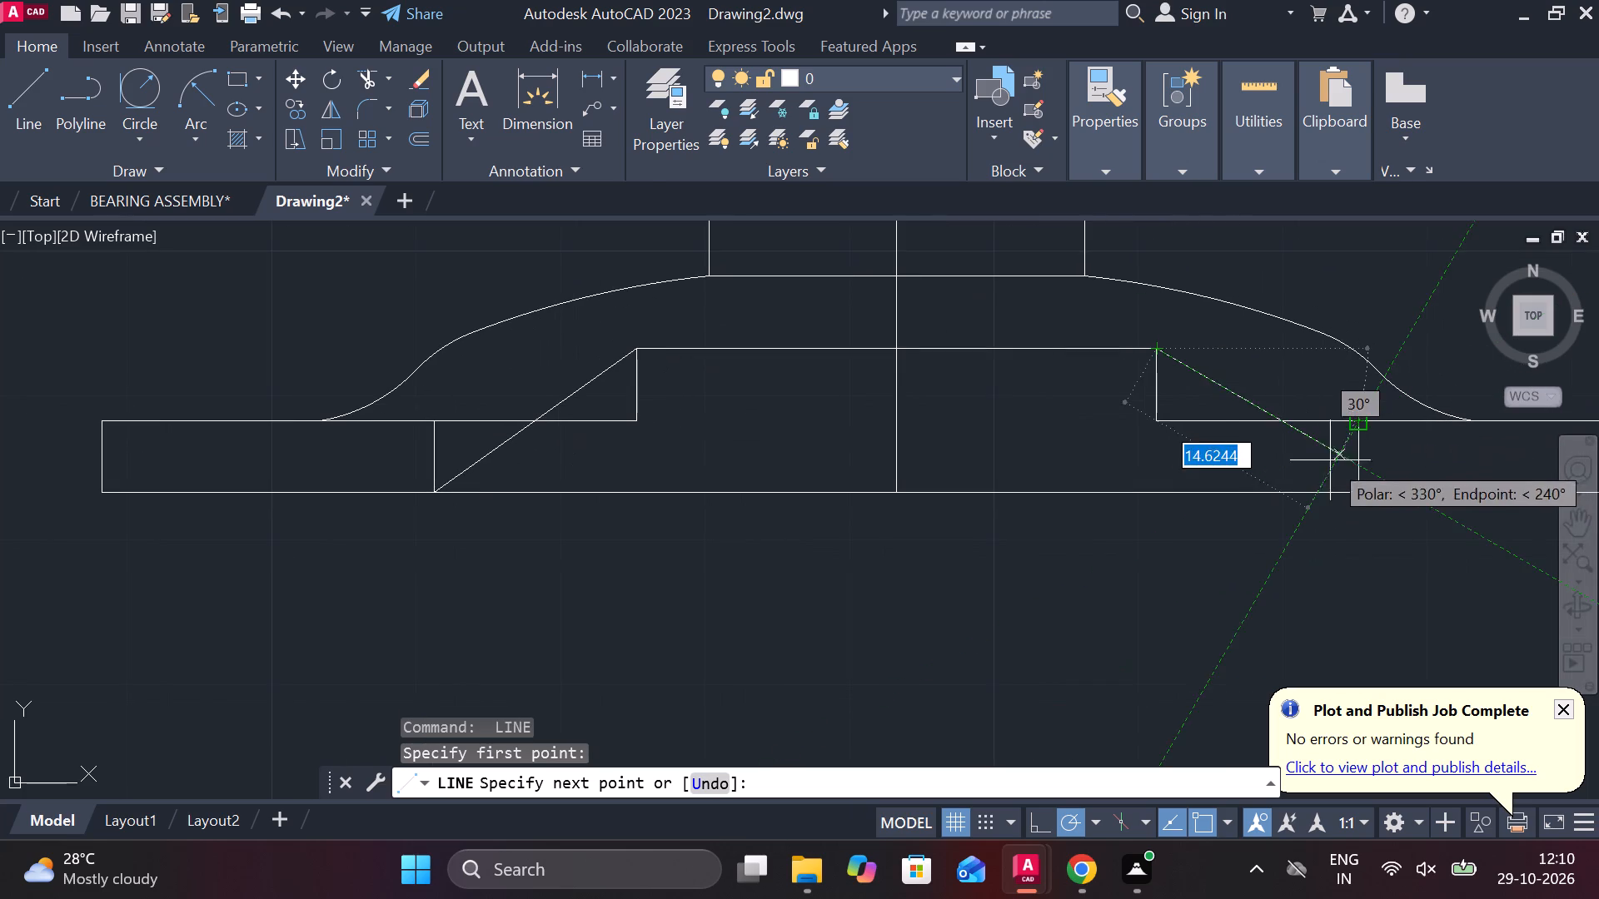
pyautogui.click(1366, 489)
pyautogui.press('Escape')
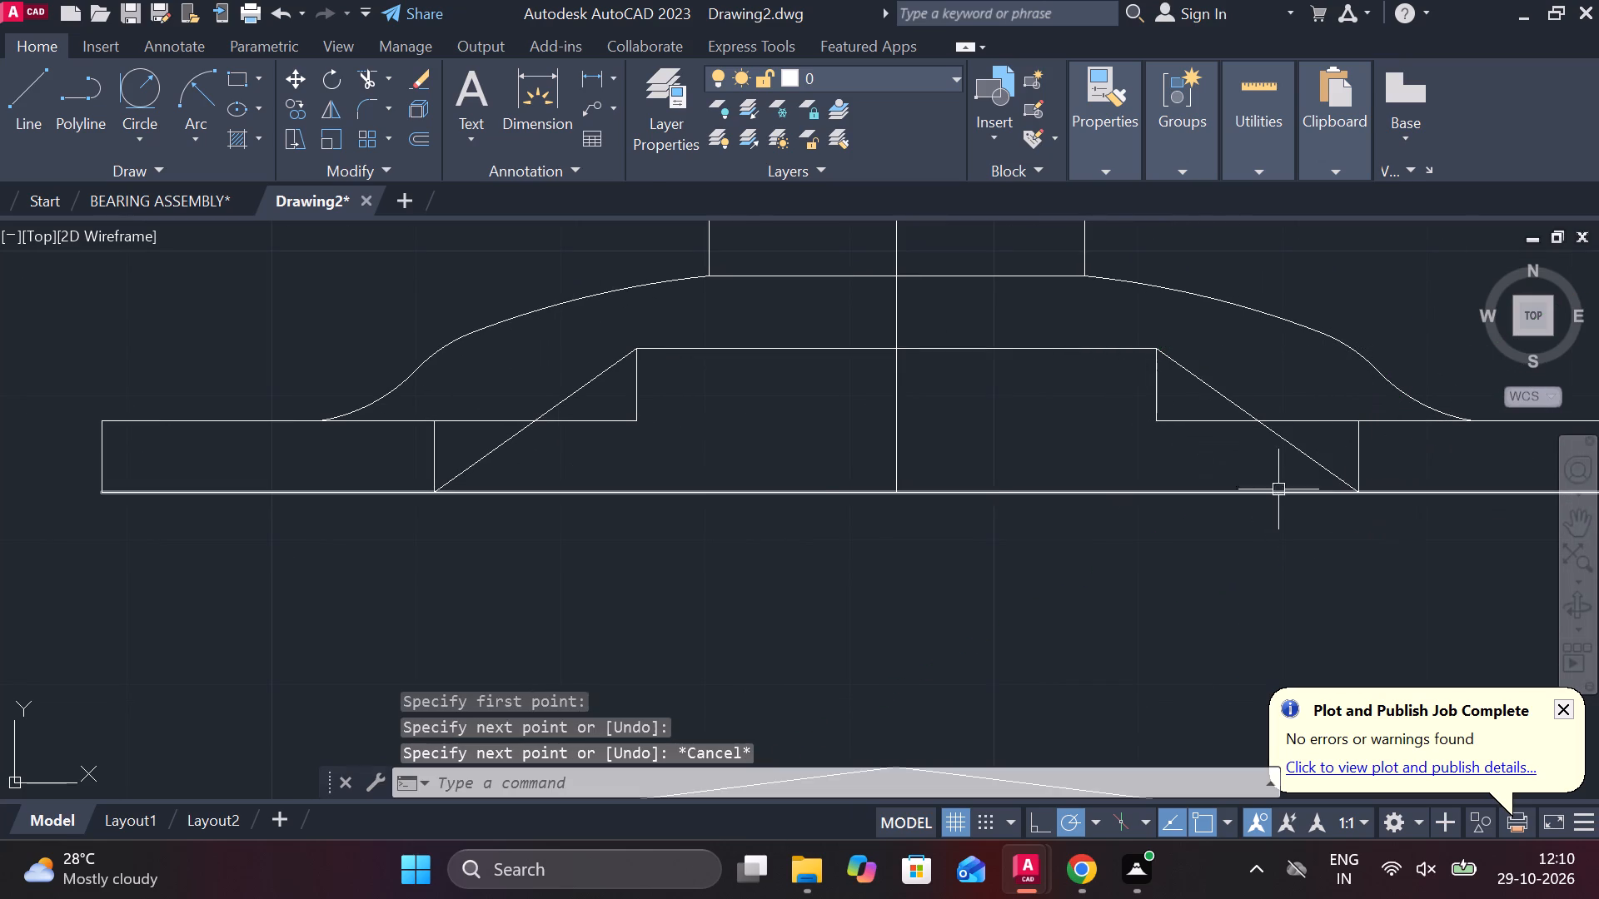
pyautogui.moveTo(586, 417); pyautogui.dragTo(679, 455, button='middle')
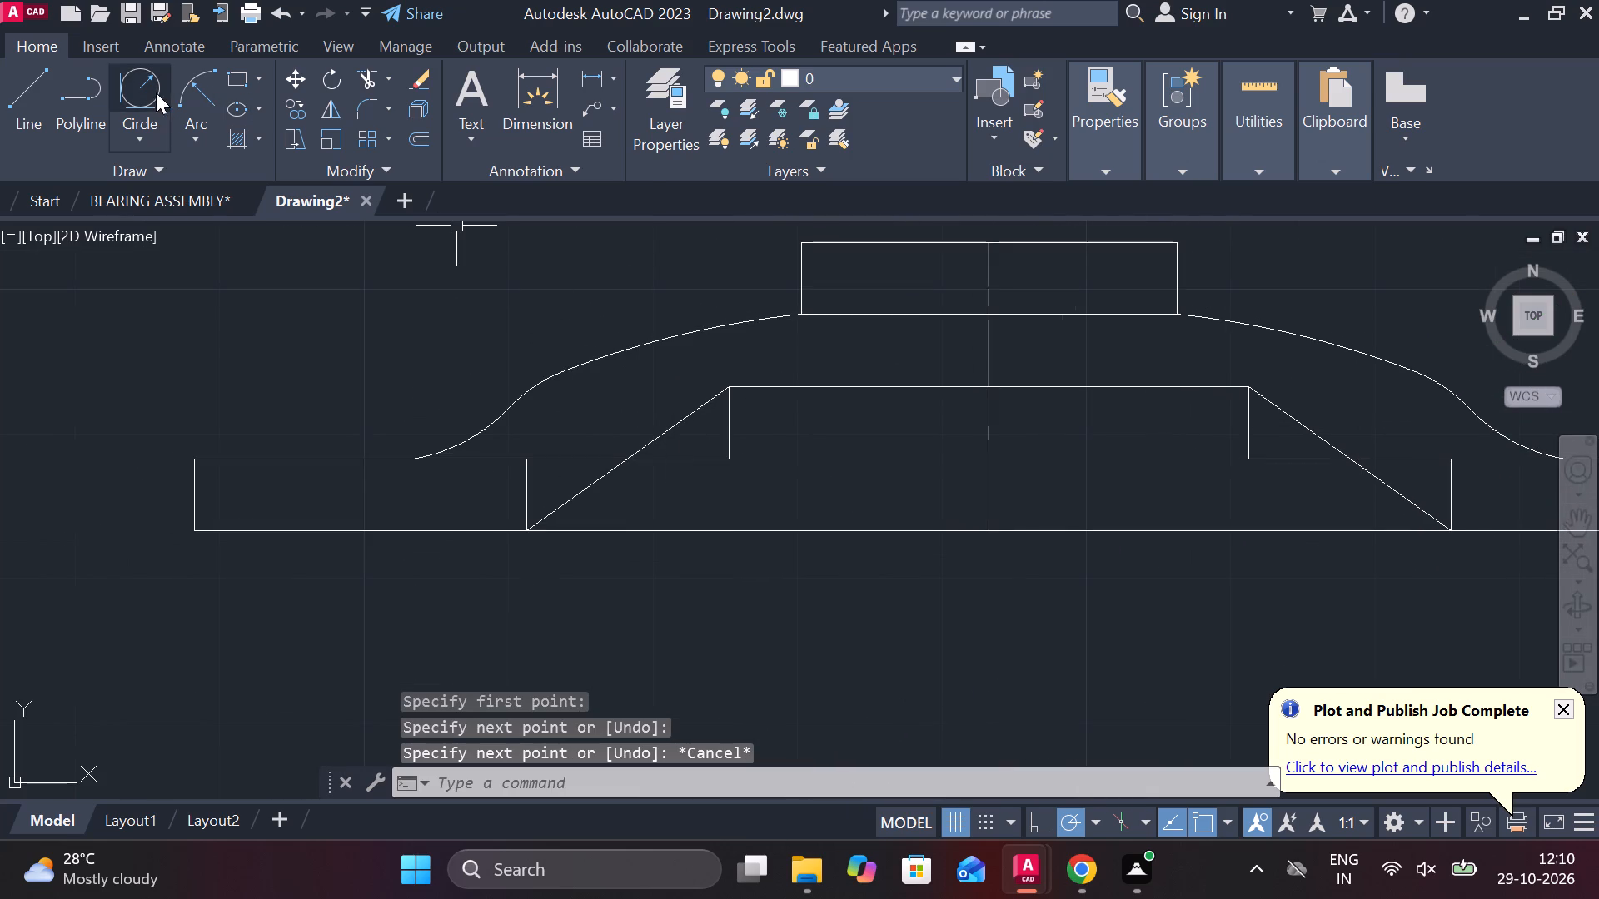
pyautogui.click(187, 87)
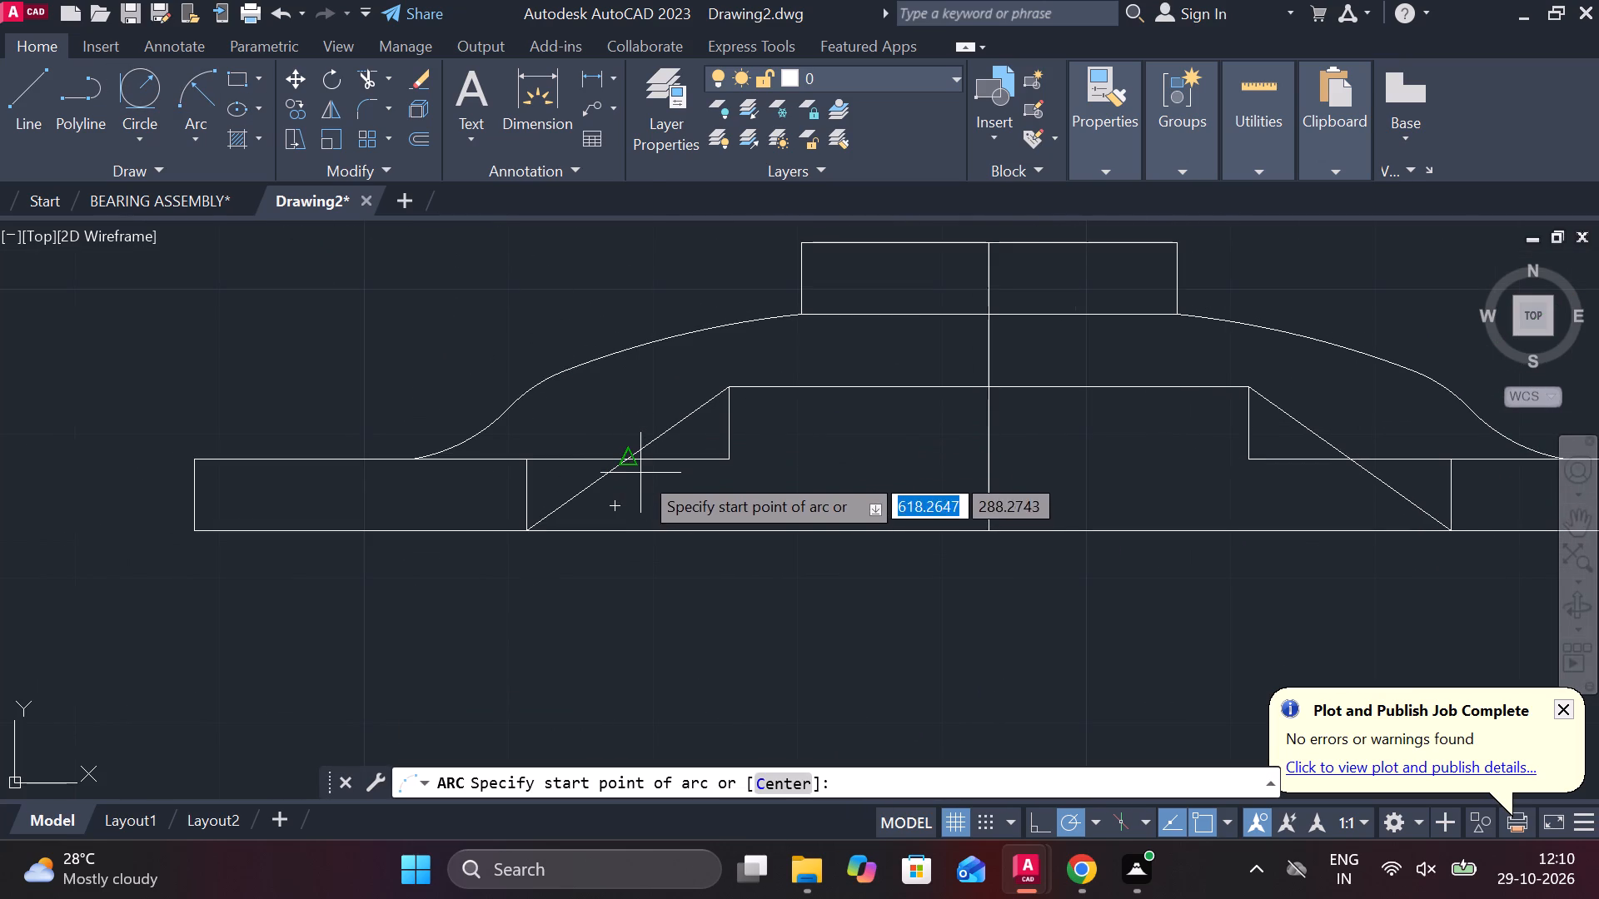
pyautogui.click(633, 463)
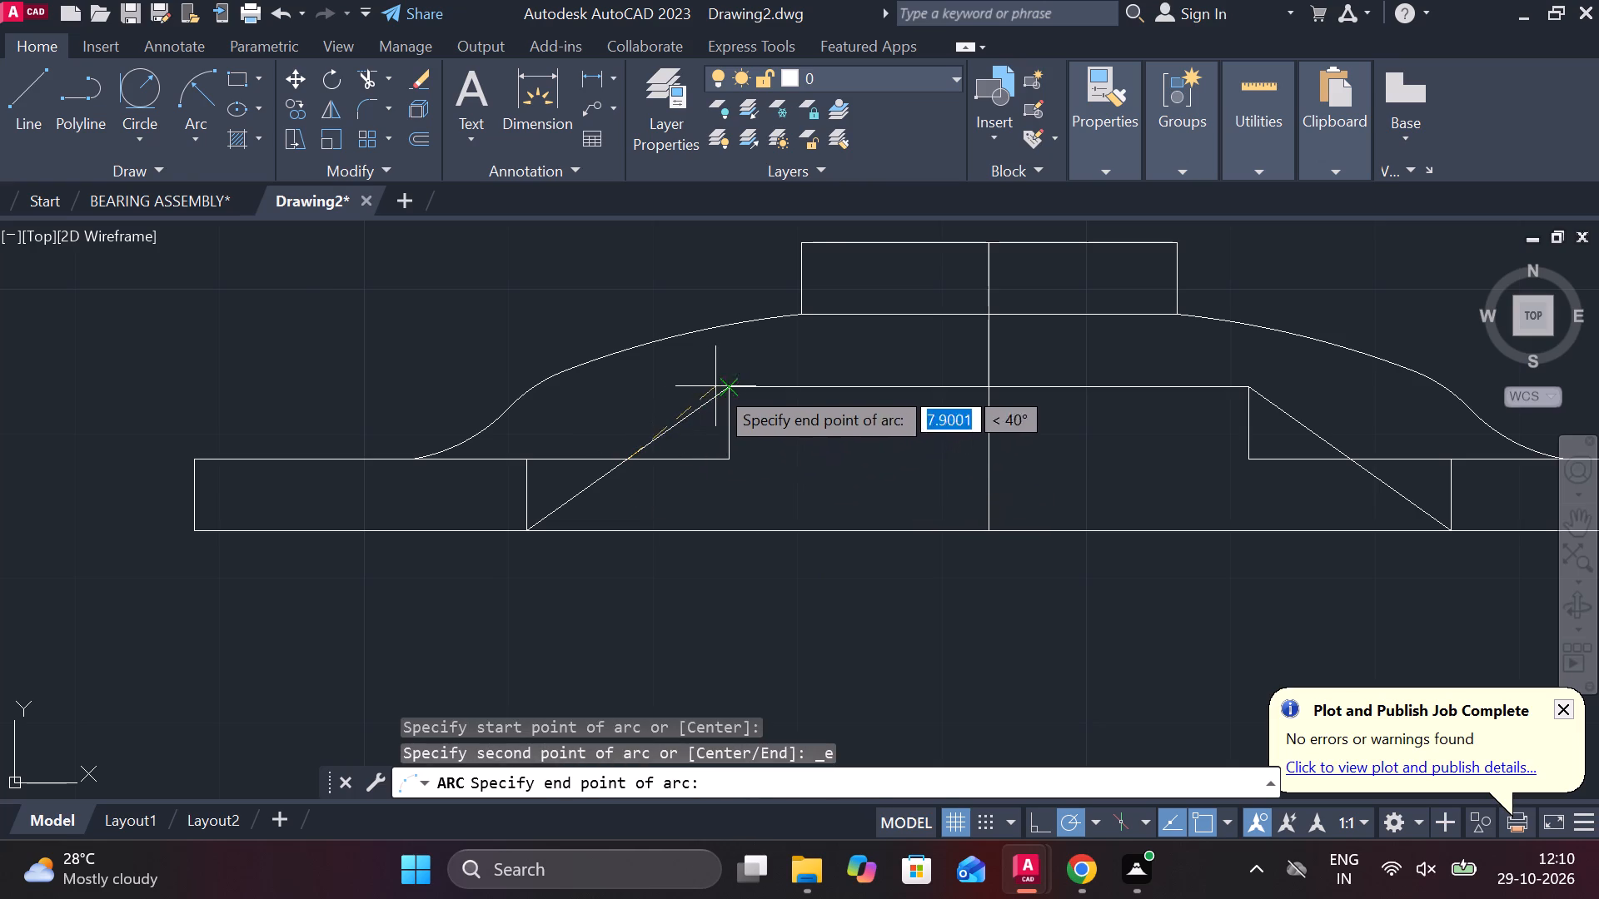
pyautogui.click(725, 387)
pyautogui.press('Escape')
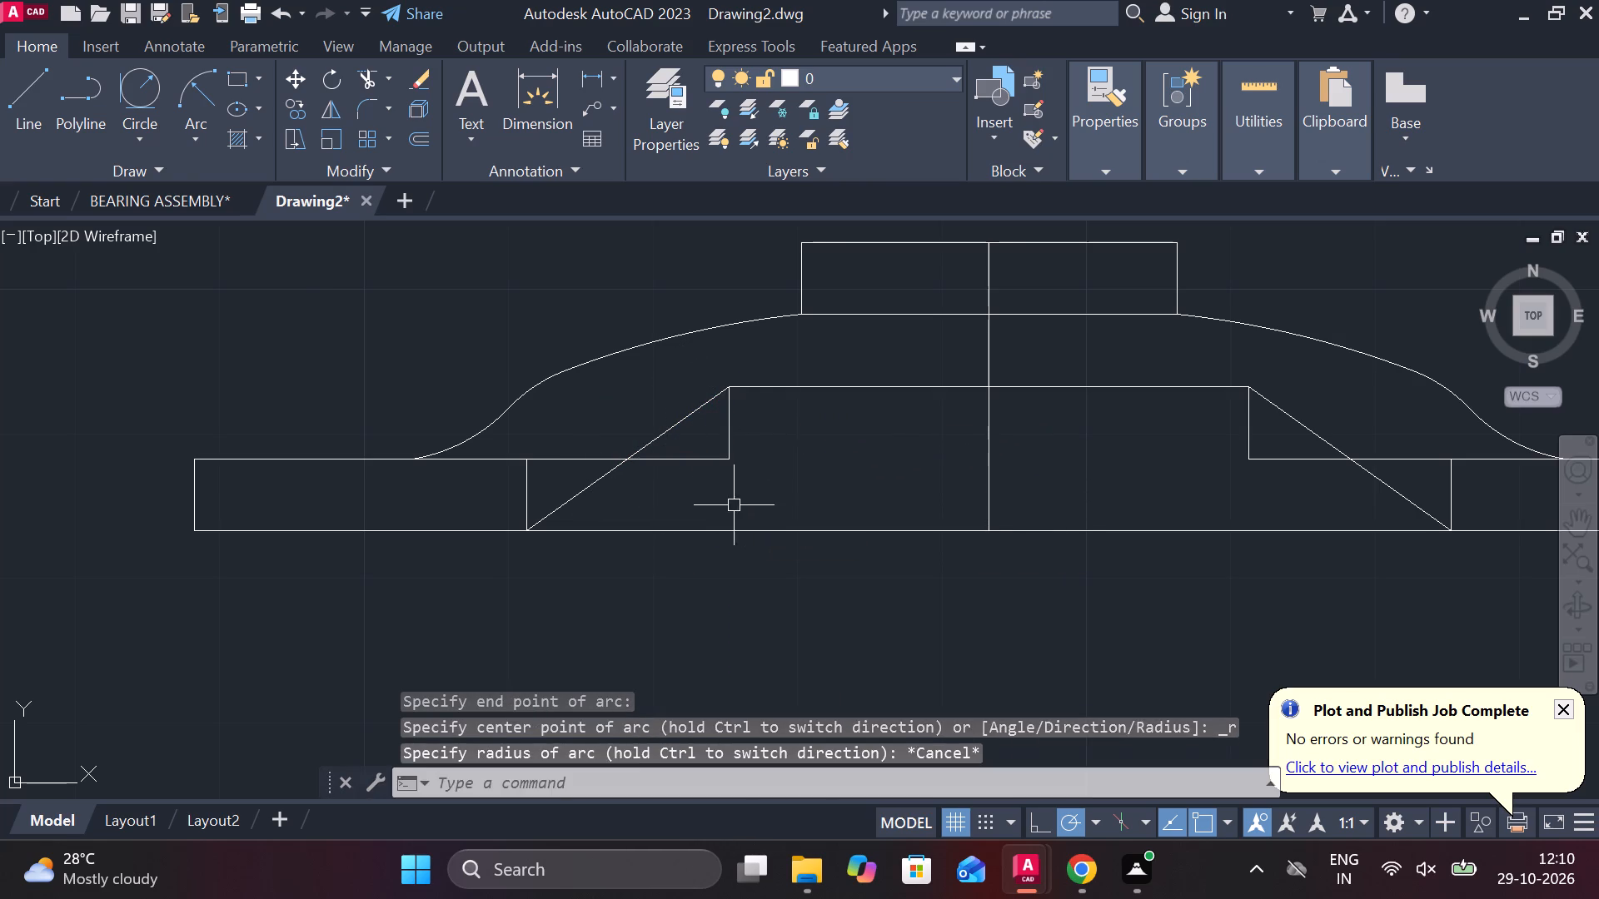
# Draw a three-point arc from the inner step's top-left corner through the left slanted line's midpoint, ending below the plate's bottom edge.
pyautogui.press('space')
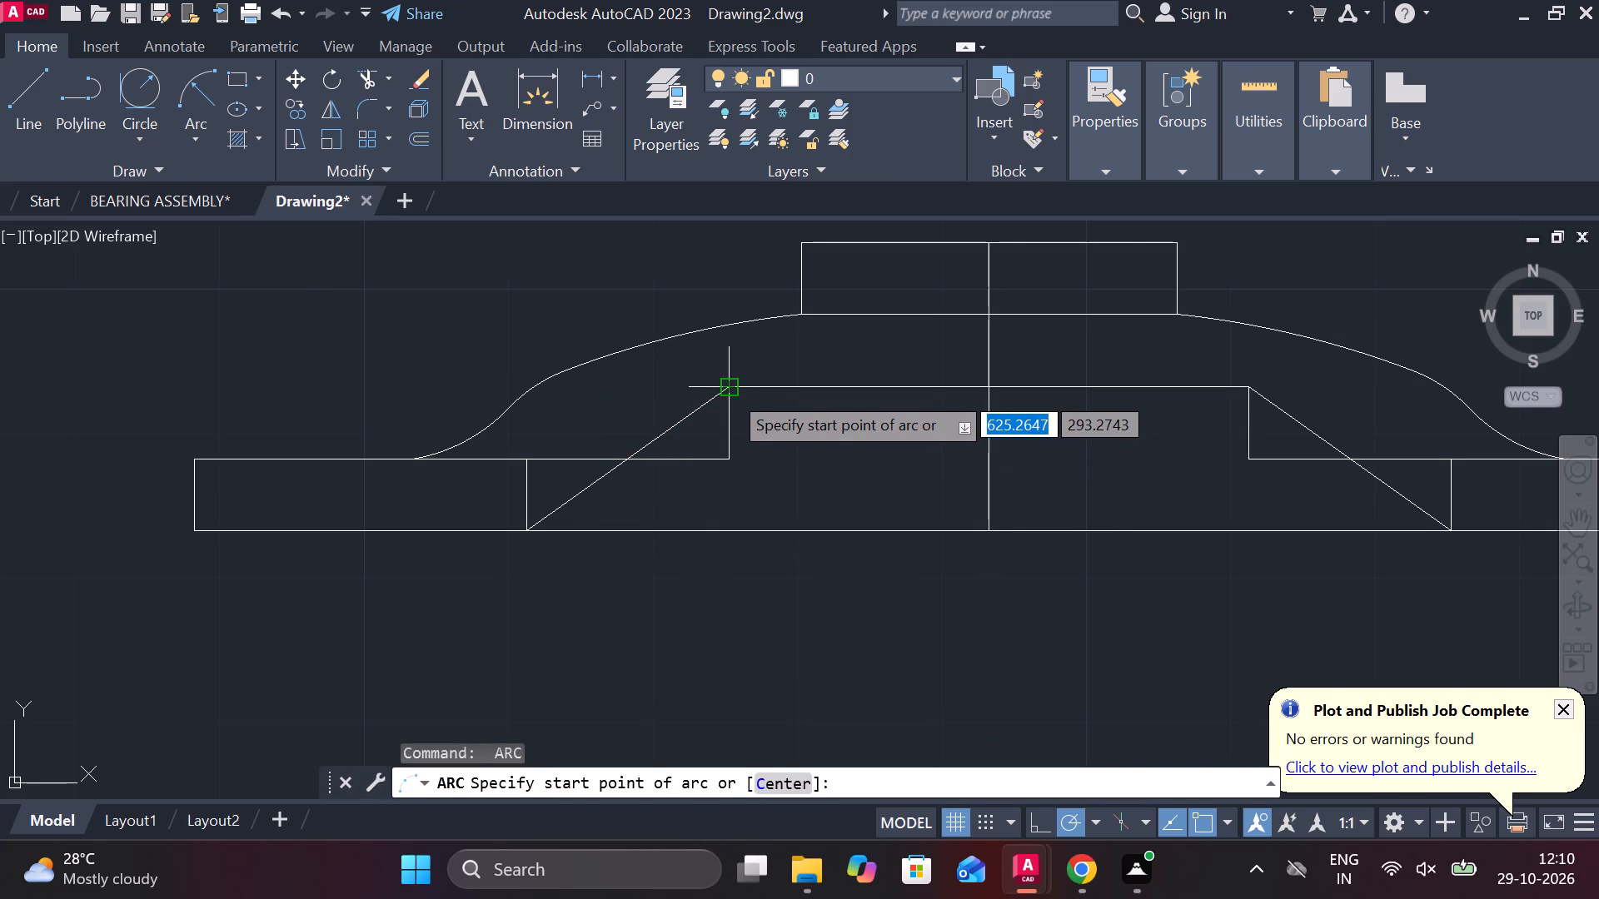
pyautogui.click(730, 391)
pyautogui.click(629, 464)
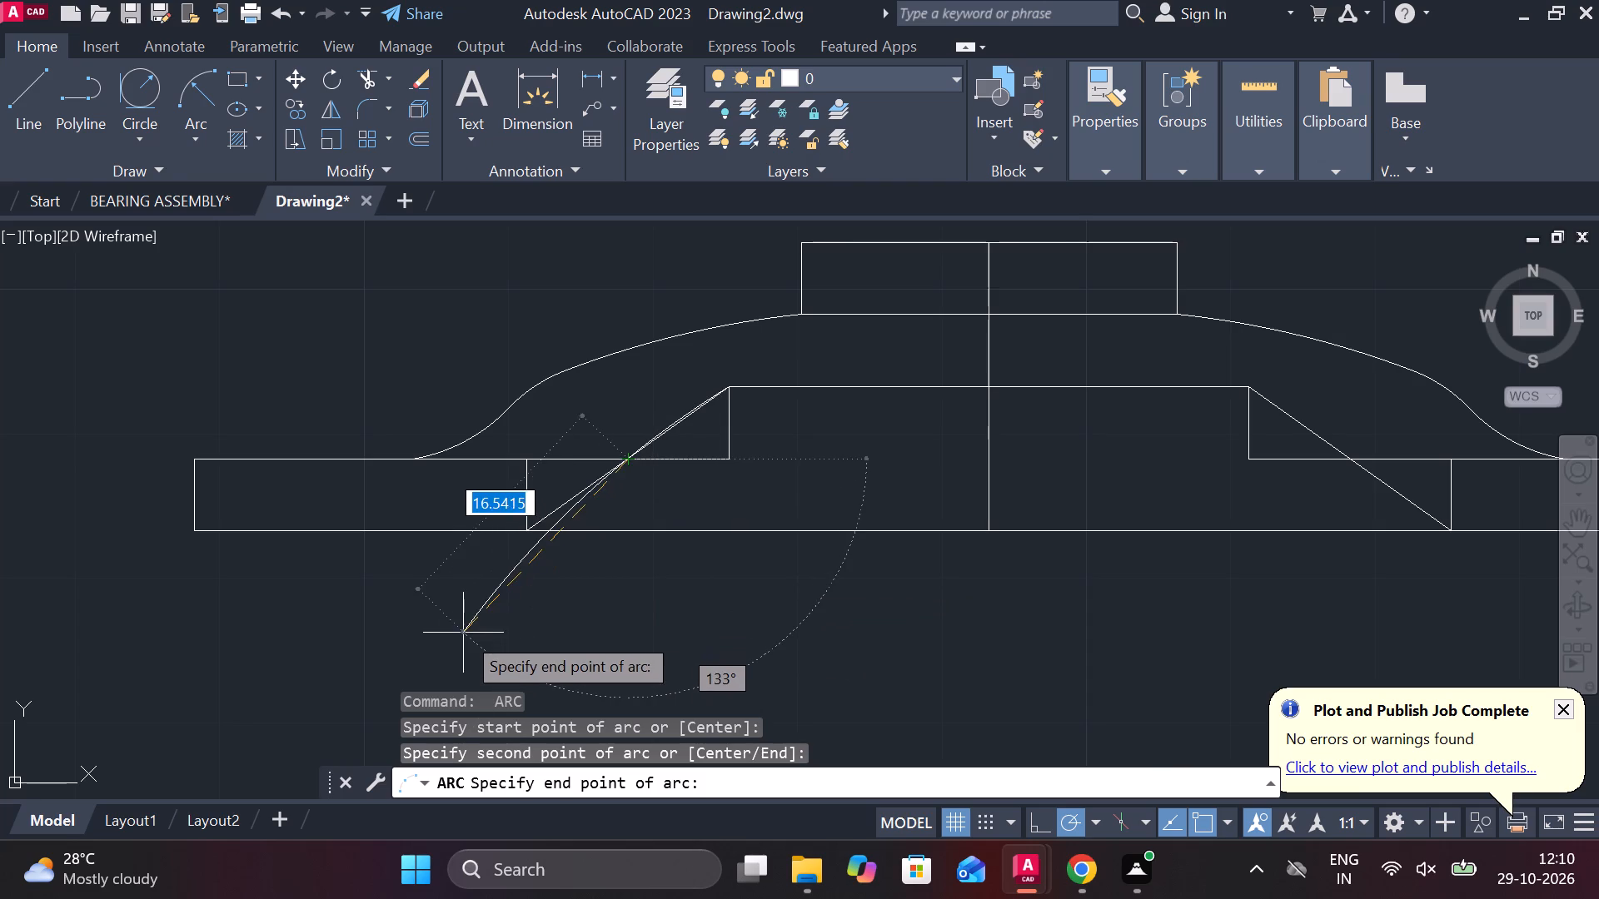
pyautogui.click(595, 621)
pyautogui.press('Escape')
# Draw a second three-point arc from the left slanted line's bottom end through its midpoint, ending just above the plate's top edge.
pyautogui.press('space')
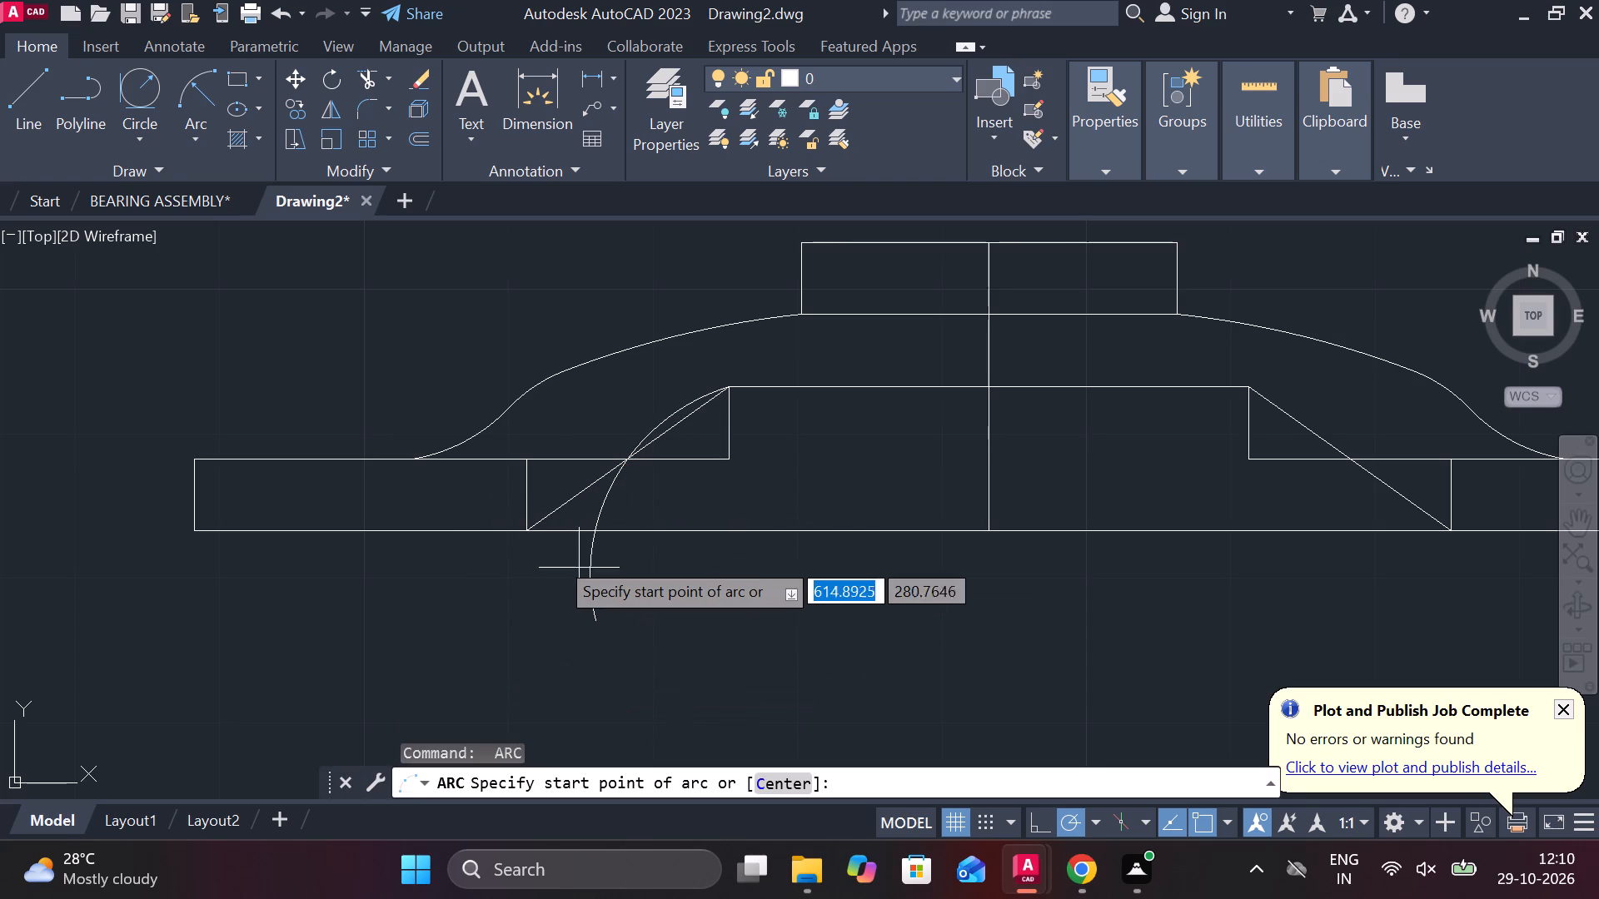
pyautogui.scroll(3, 547, 546)
pyautogui.click(468, 489)
pyautogui.scroll(-1, 665, 469)
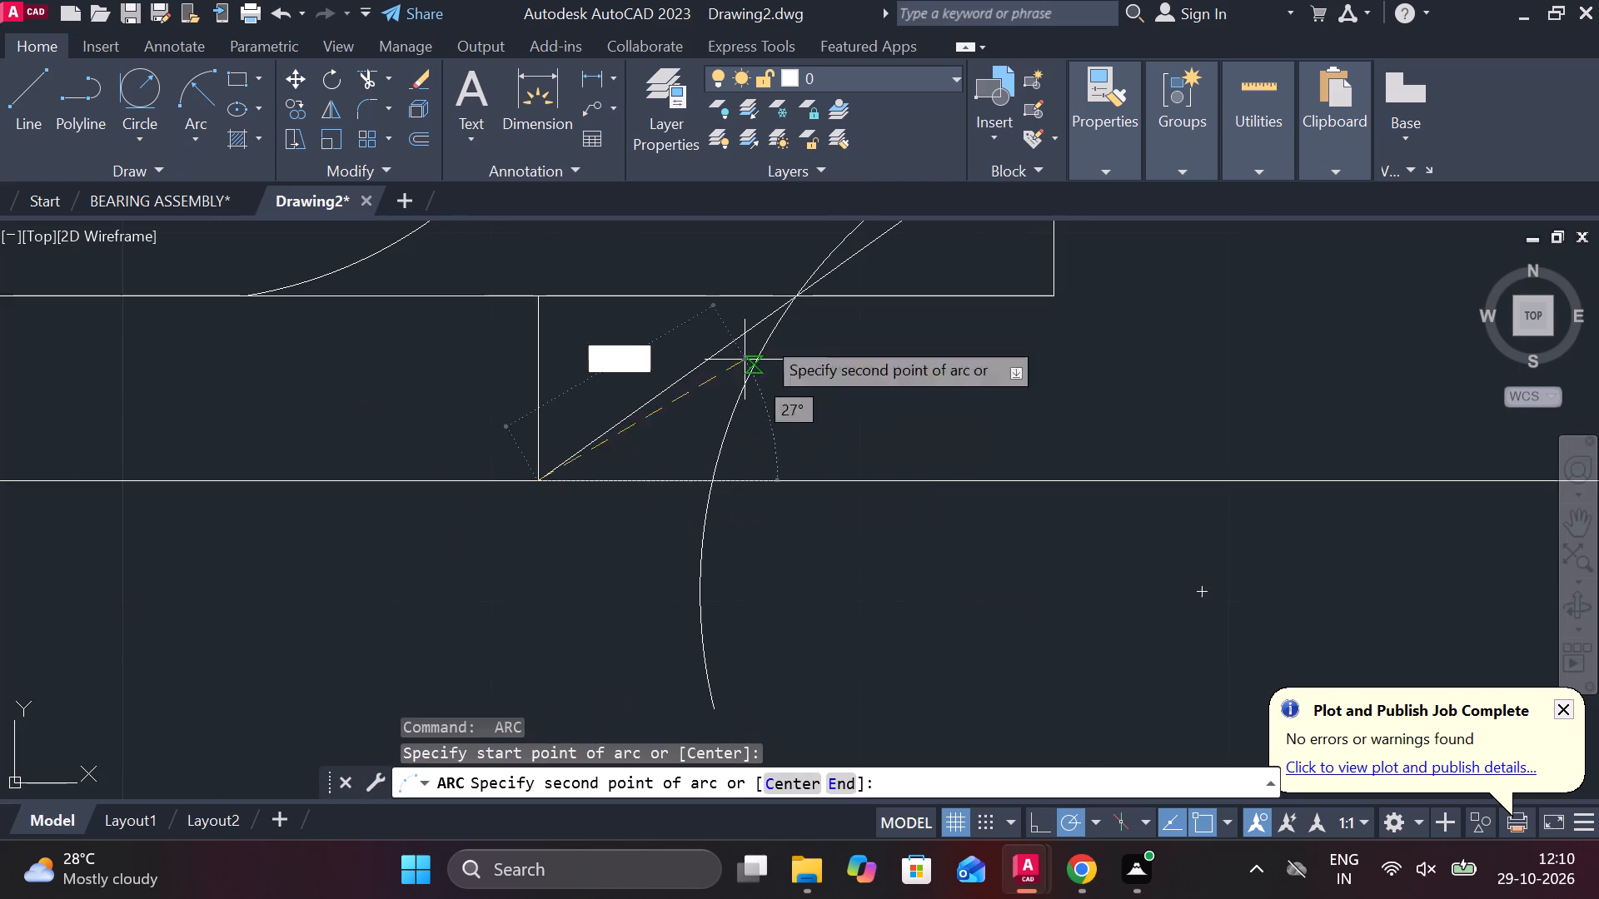
pyautogui.click(786, 300)
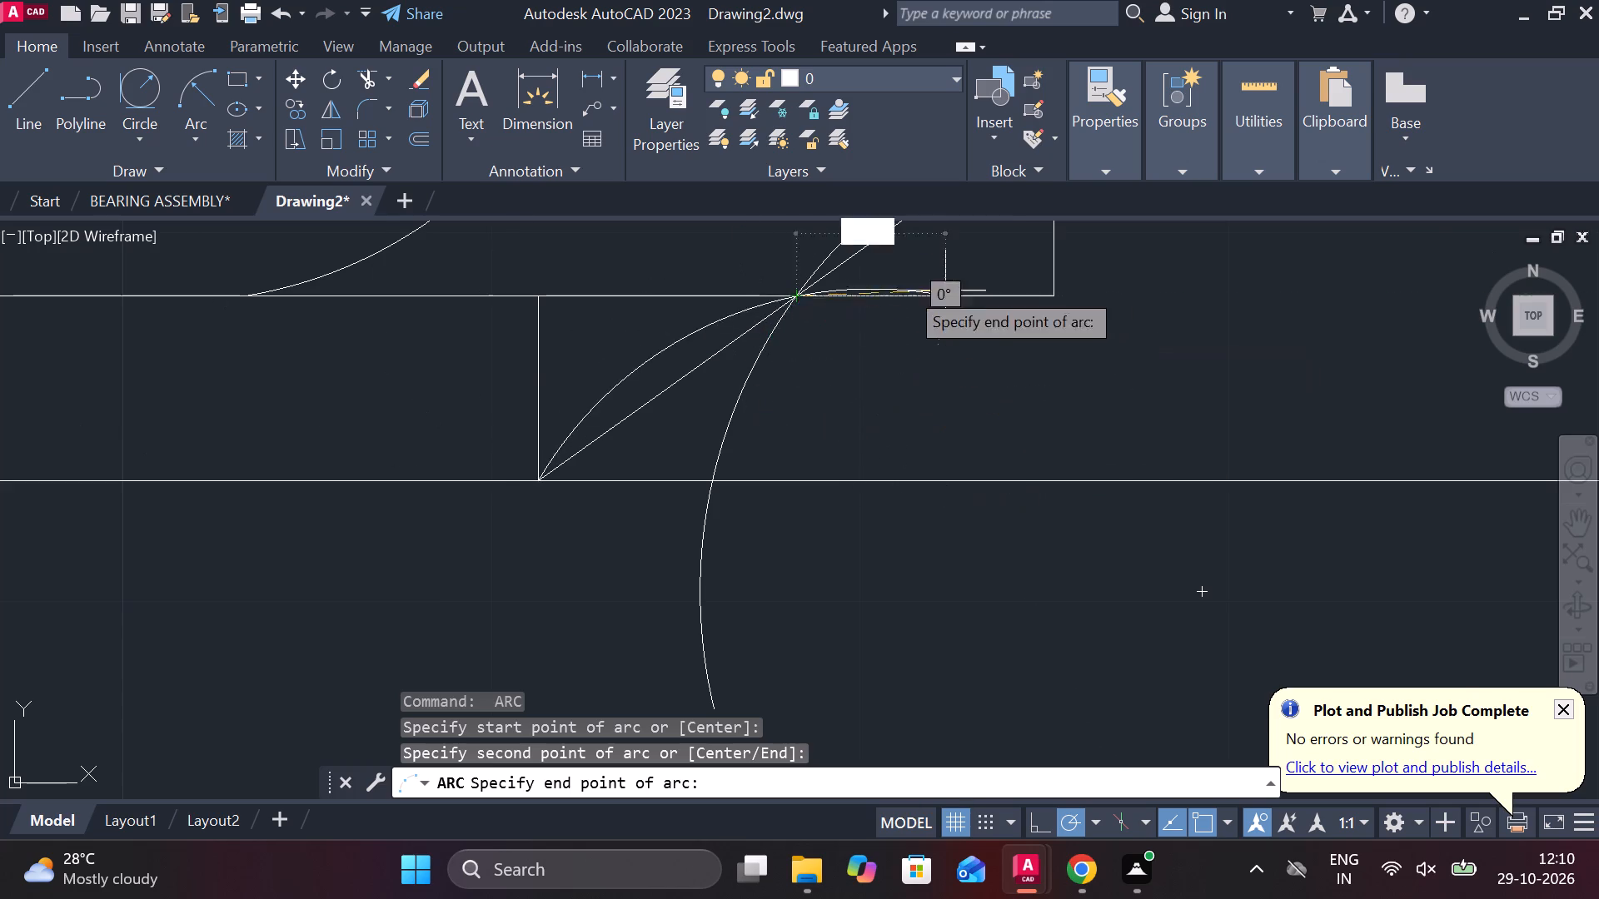
pyautogui.moveTo(780, 349); pyautogui.dragTo(859, 489, button='middle')
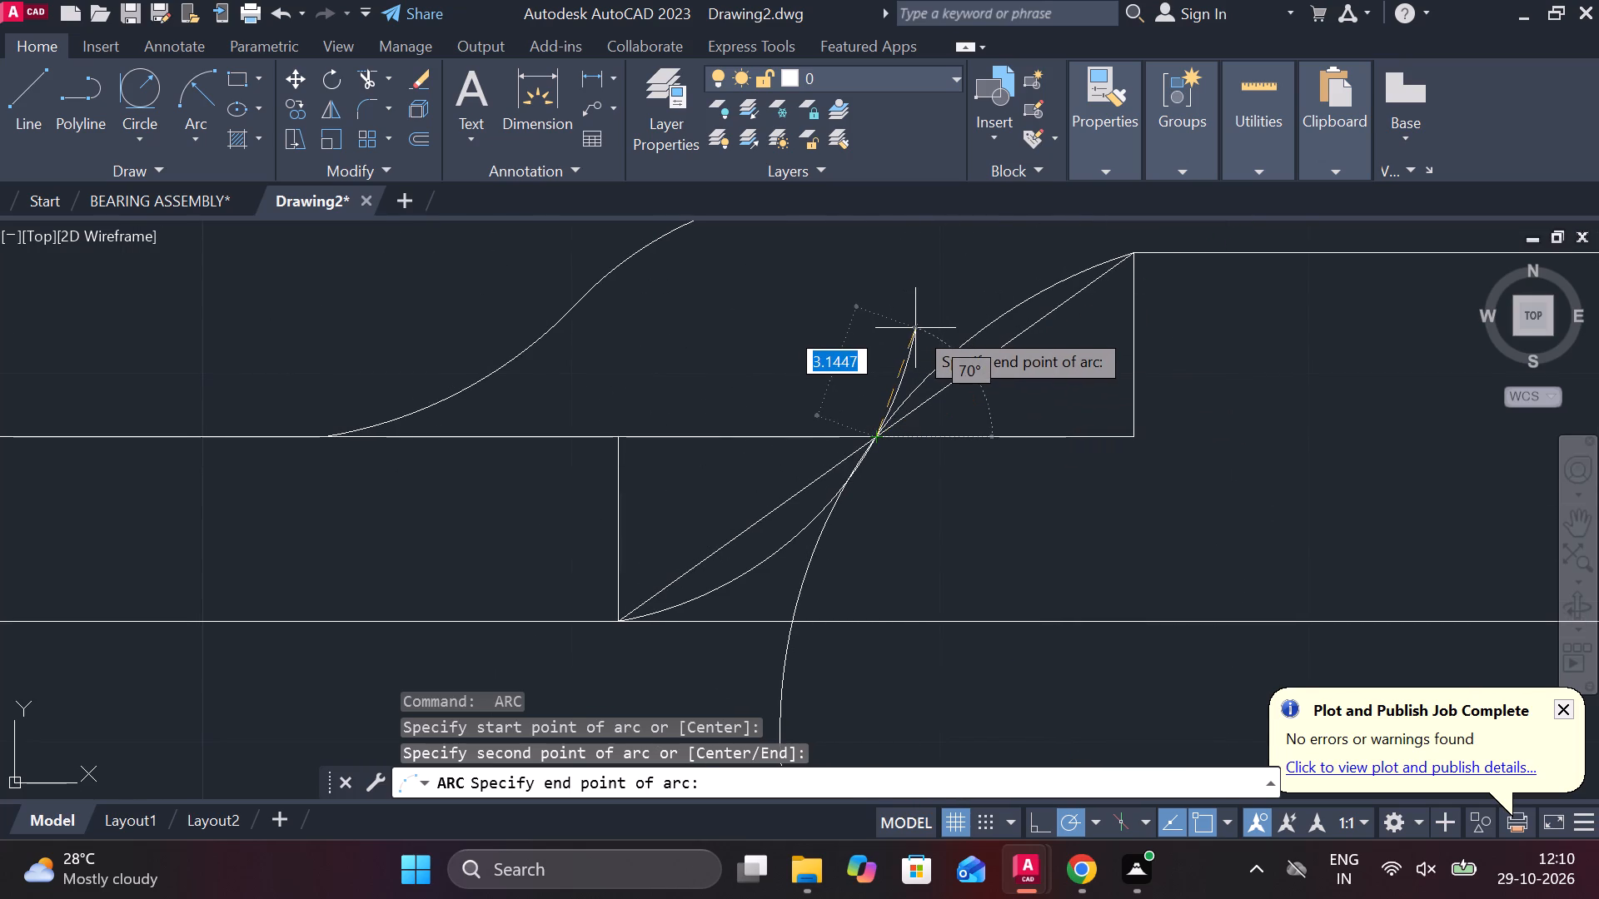
pyautogui.click(919, 334)
pyautogui.press('Escape')
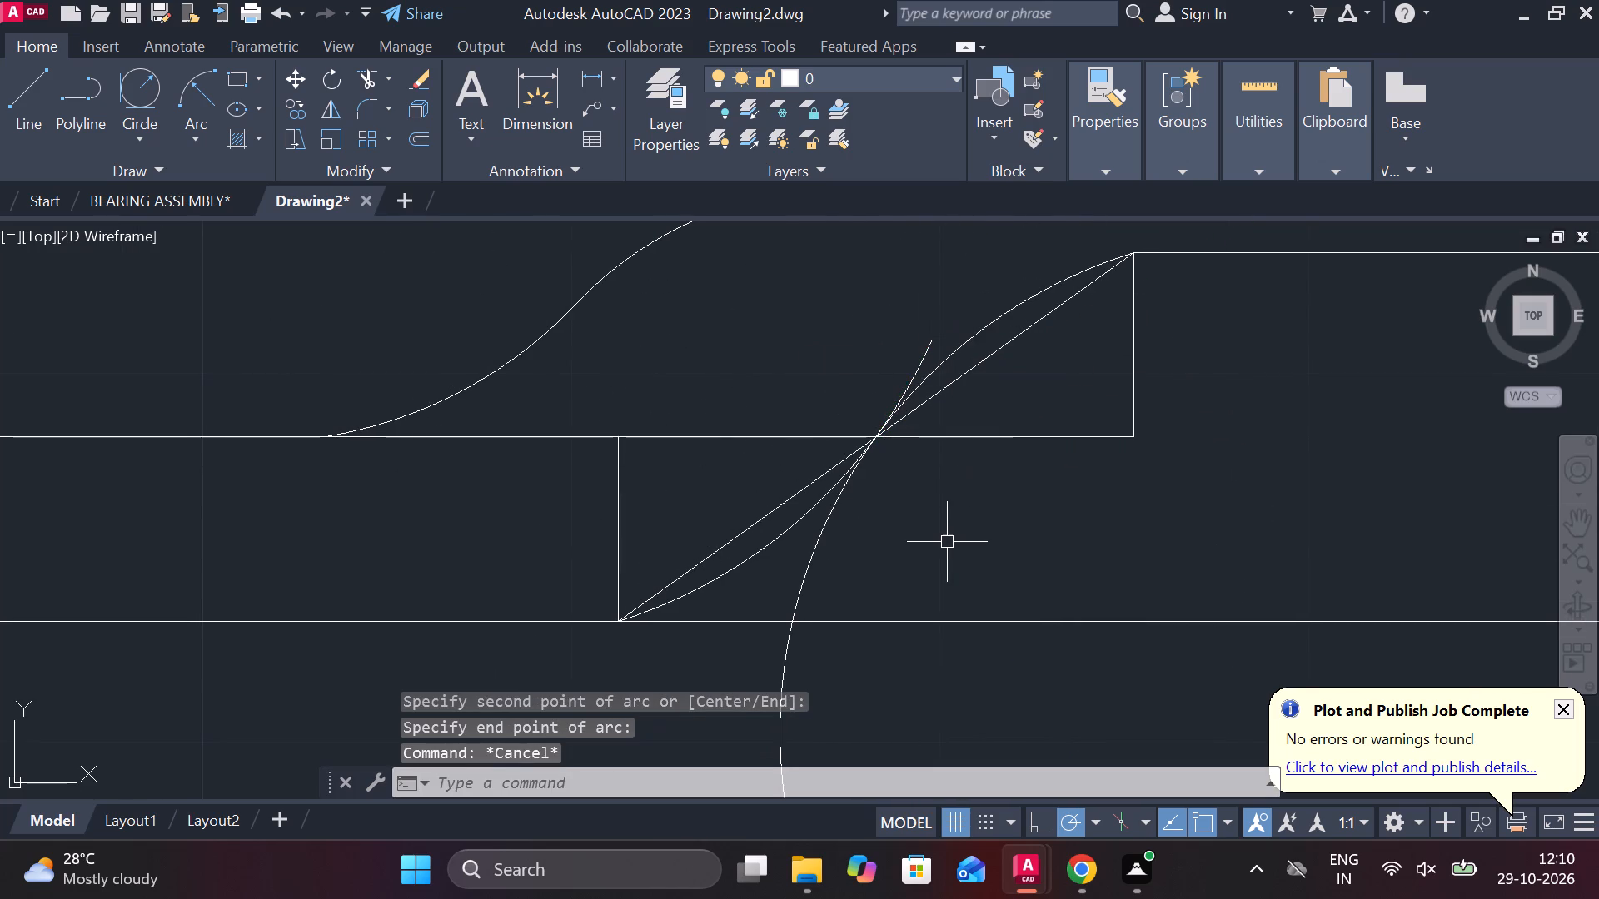
# Trim away the left slanted line and both arcs' overshooting ends, leaving a single S-shaped curve.
pyautogui.write('TR')
pyautogui.press('space')
pyautogui.click(724, 544)
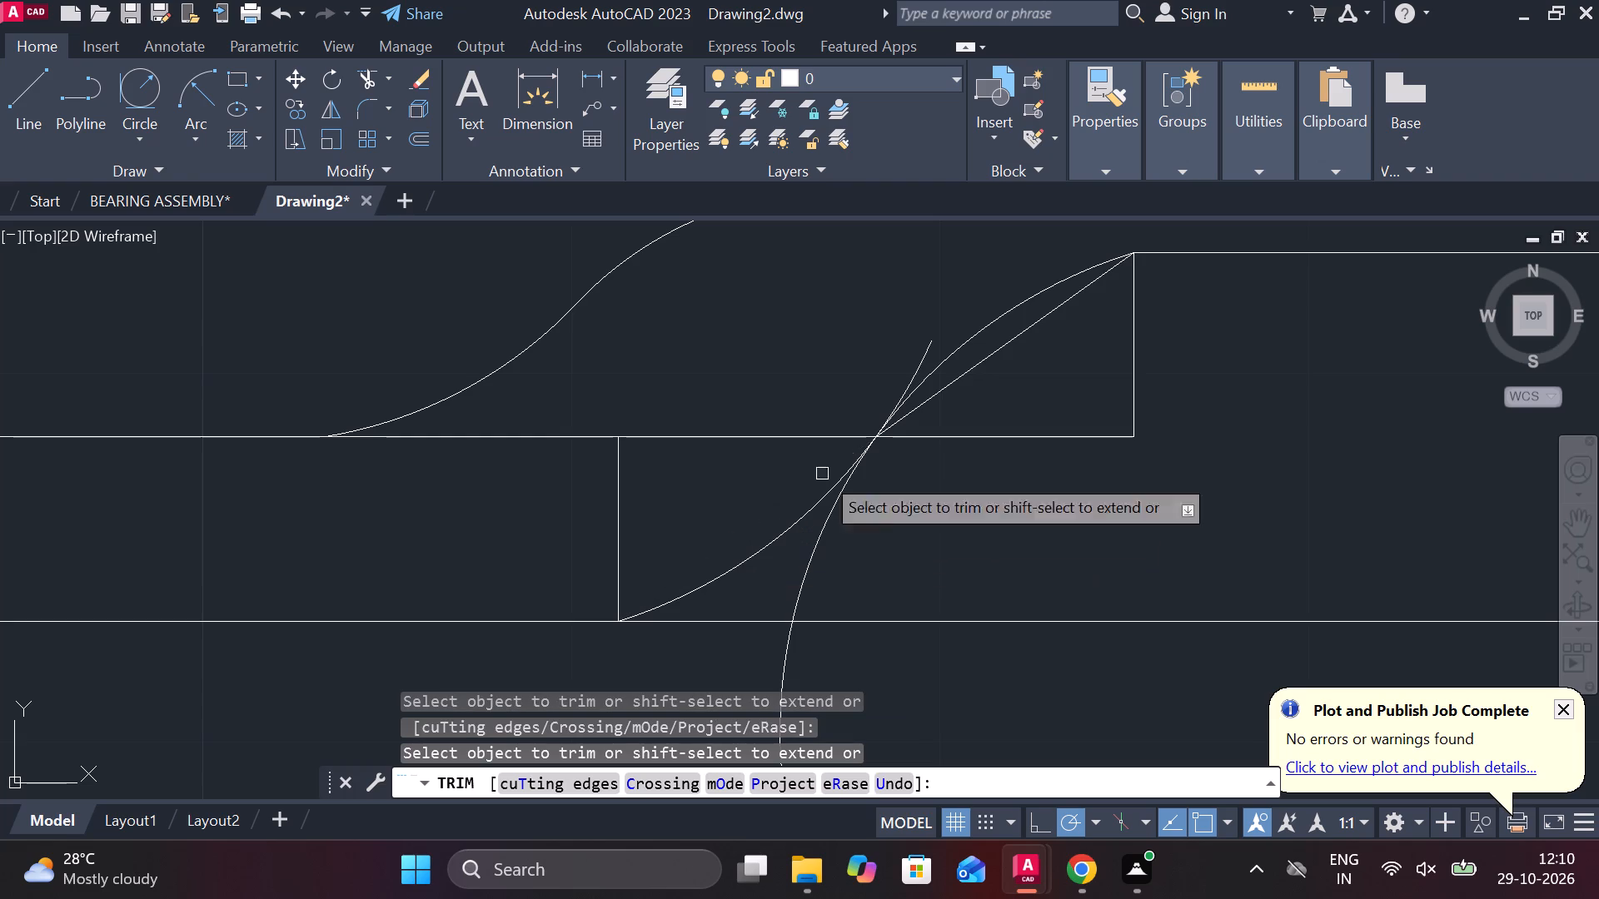
pyautogui.click(923, 359)
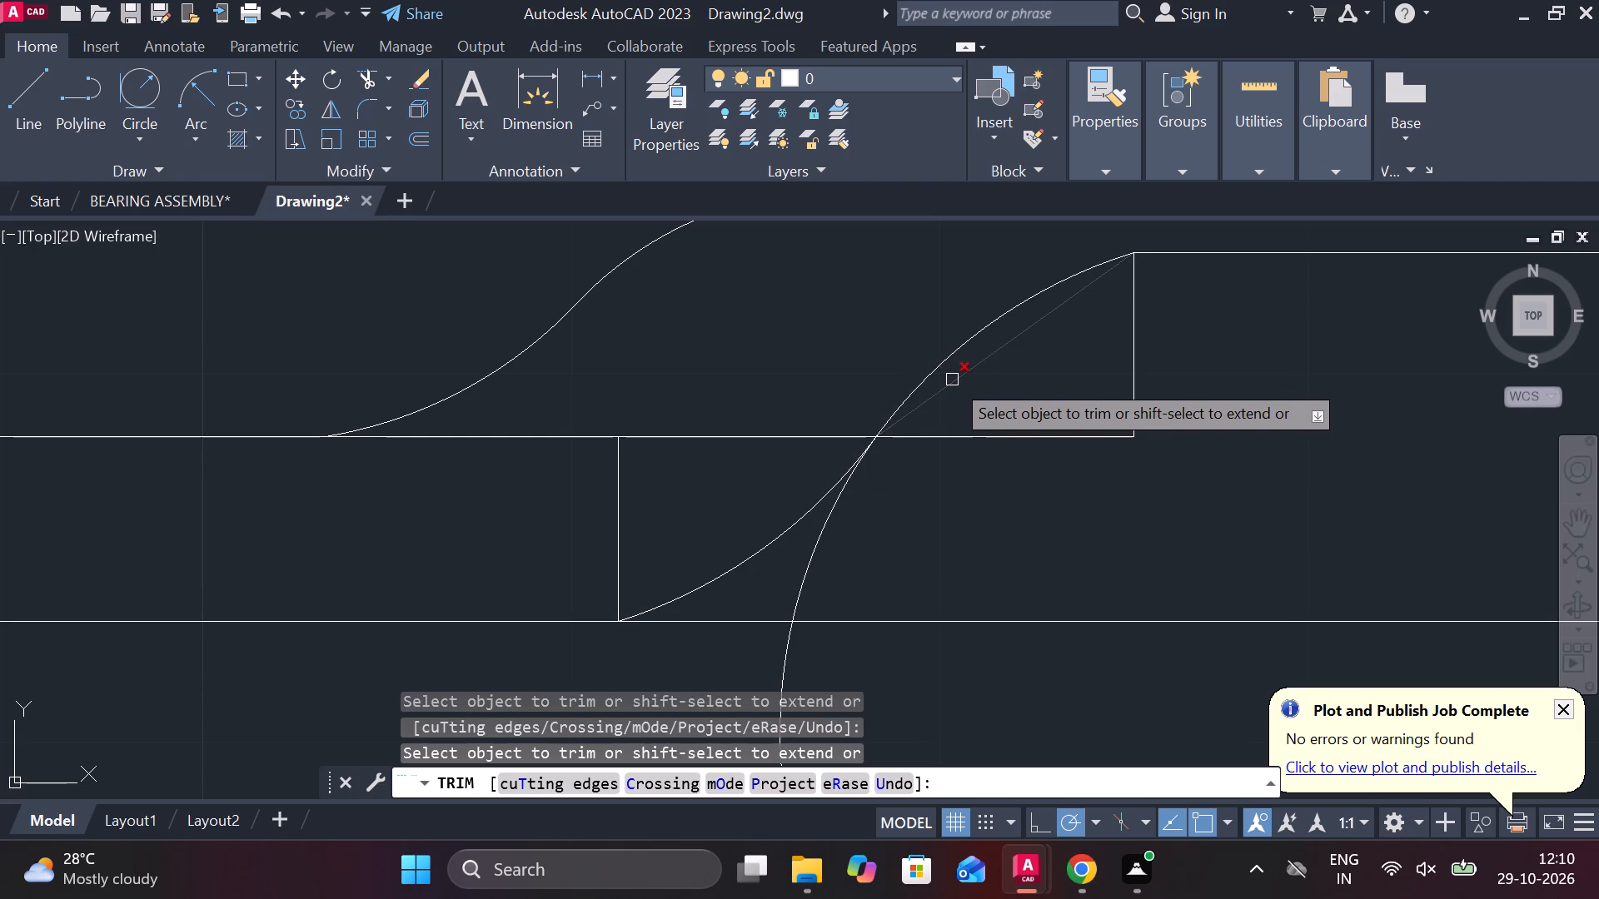
pyautogui.click(952, 380)
pyautogui.click(829, 520)
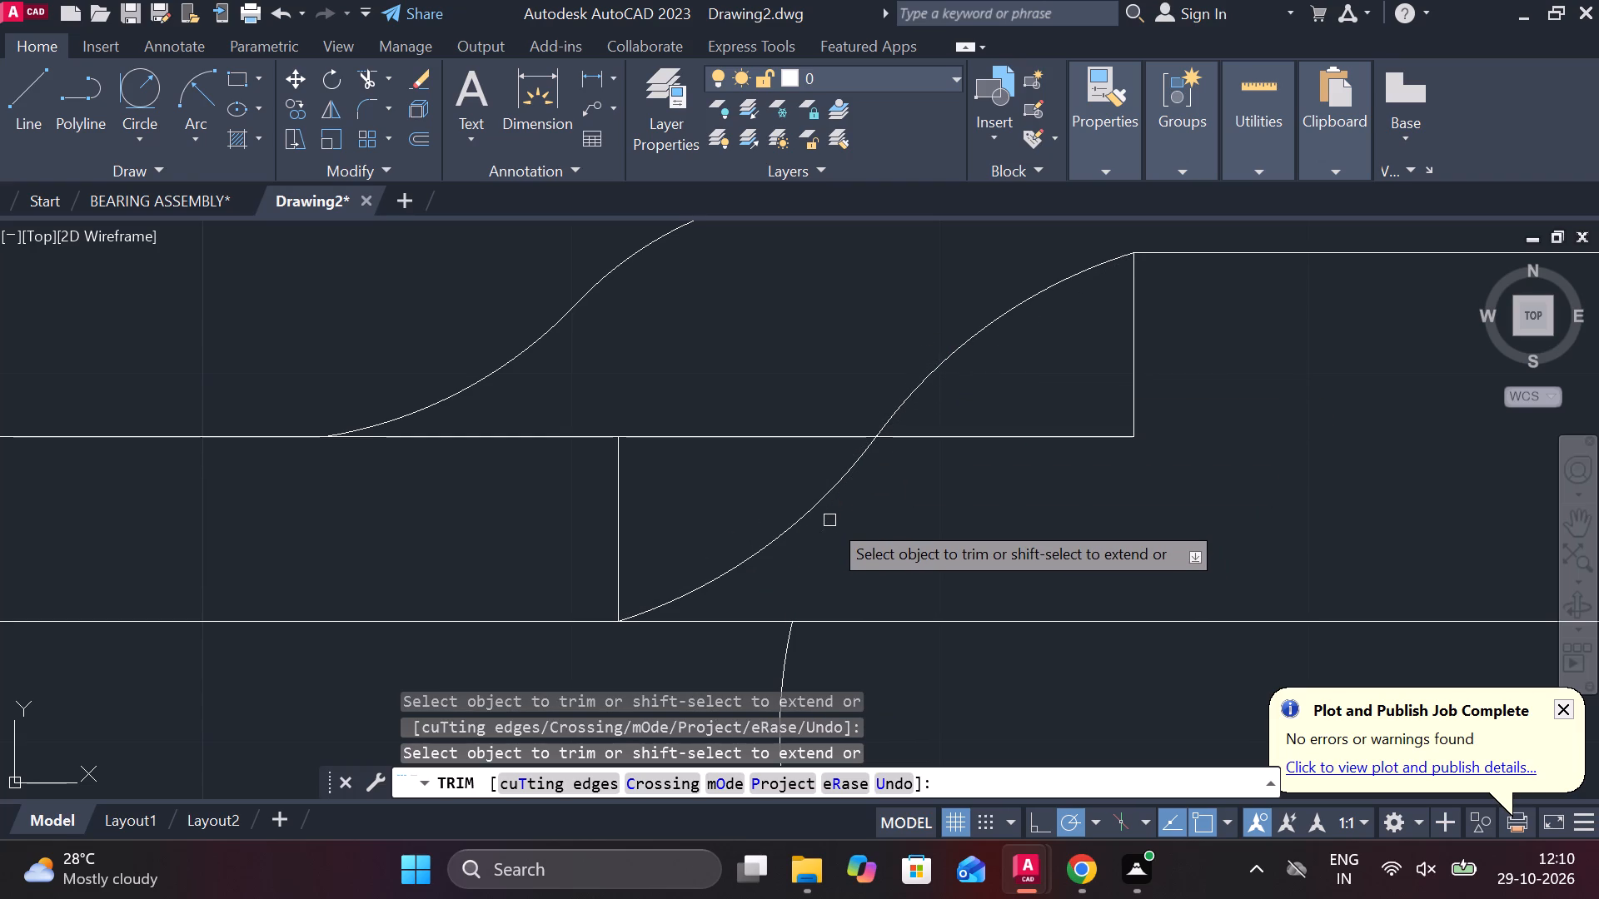
pyautogui.click(782, 655)
pyautogui.scroll(-1, 999, 553)
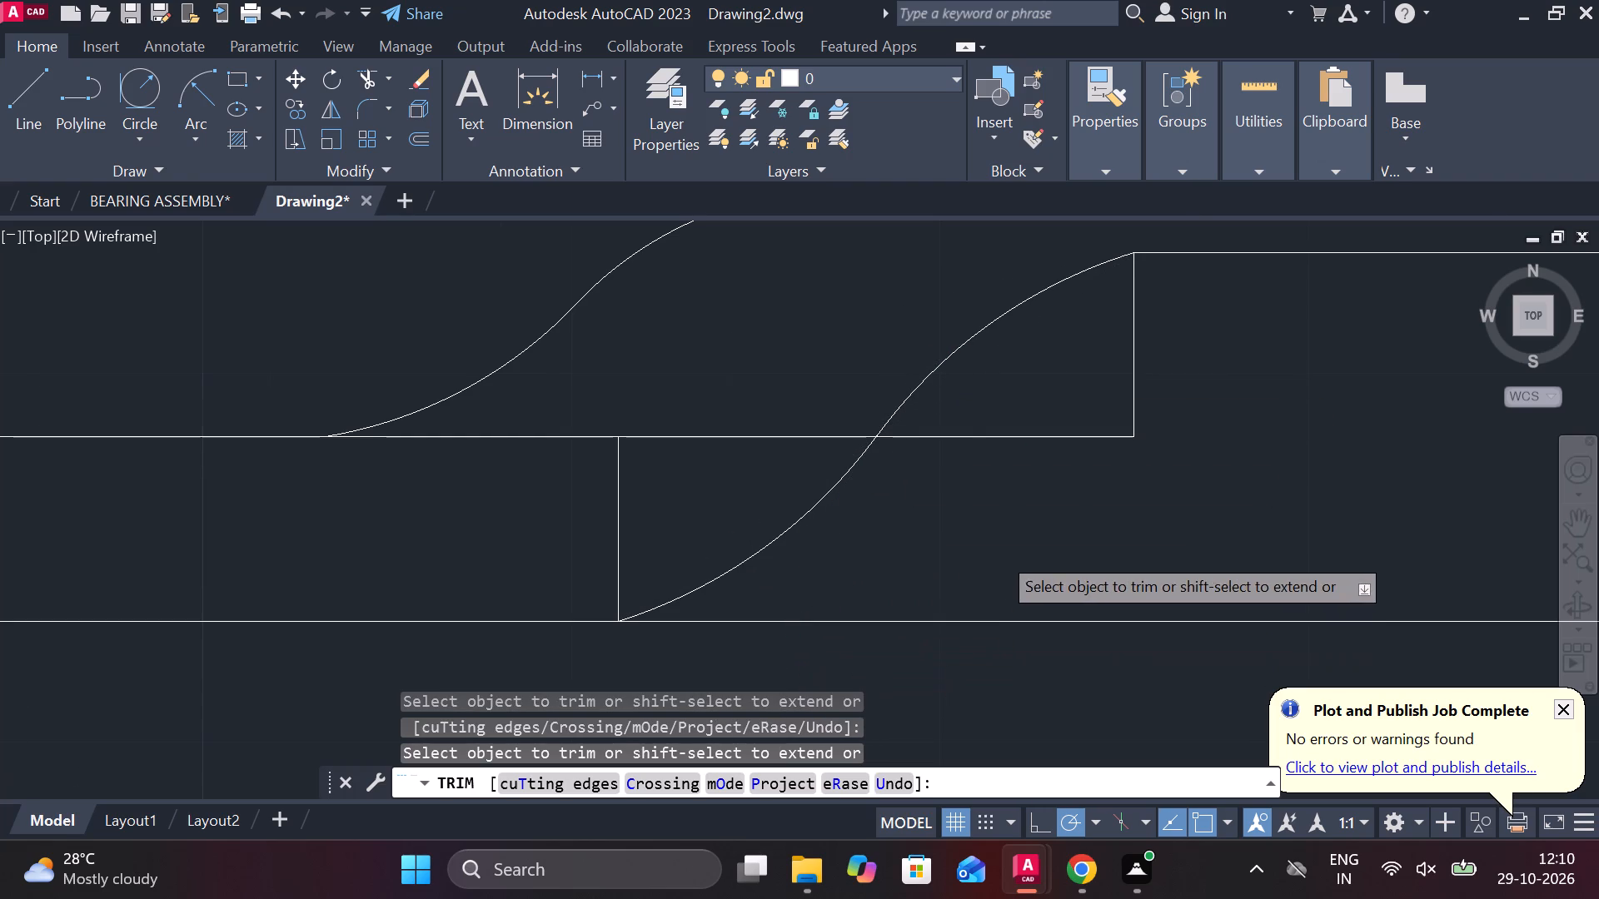
pyautogui.scroll(-1, 999, 553)
pyautogui.moveTo(1102, 555); pyautogui.dragTo(801, 559, button='middle')
pyautogui.press('Escape')
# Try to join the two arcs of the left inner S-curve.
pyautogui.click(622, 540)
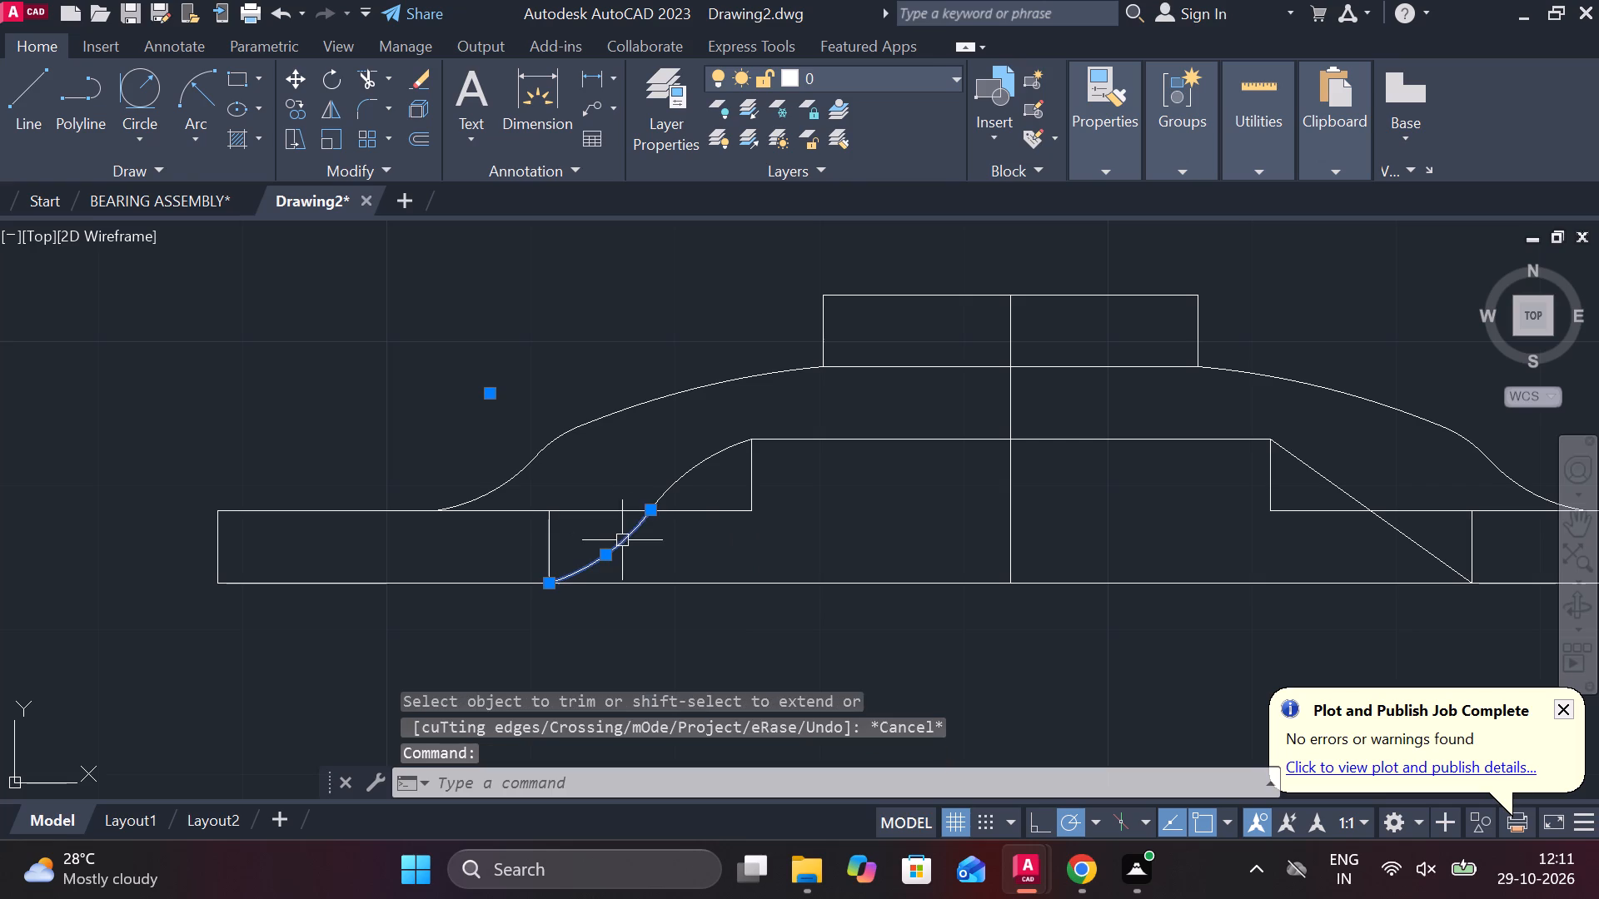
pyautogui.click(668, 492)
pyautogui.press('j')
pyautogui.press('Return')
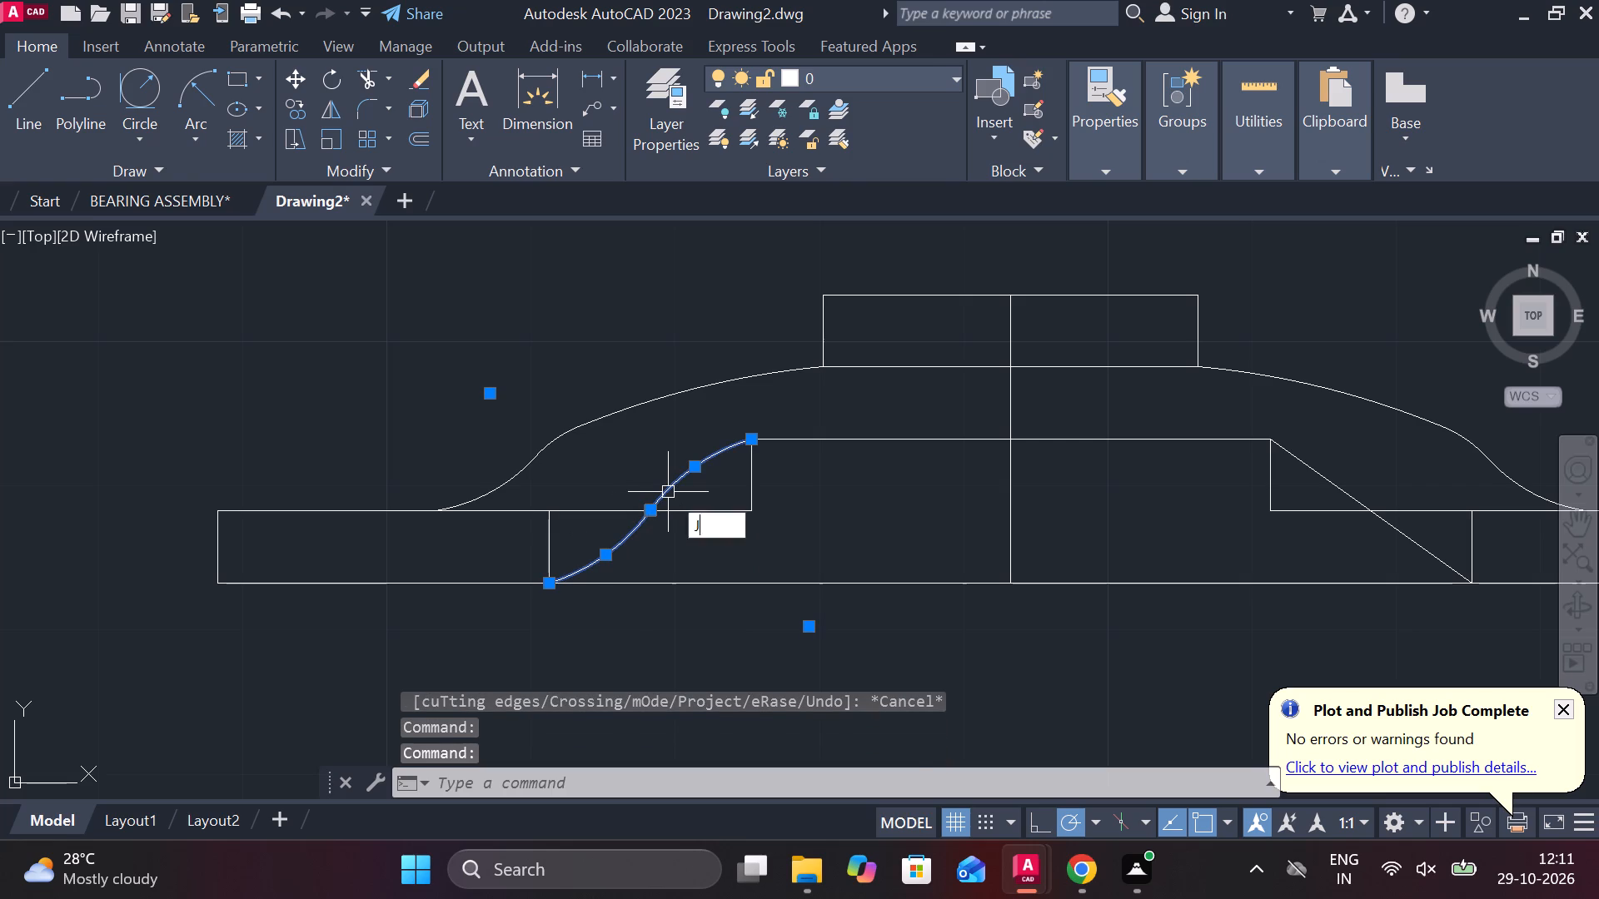
# Mirror the two arcs of the left inner S-curve about the vertical centerline, keeping the originals.
pyautogui.click(668, 490)
pyautogui.click(625, 544)
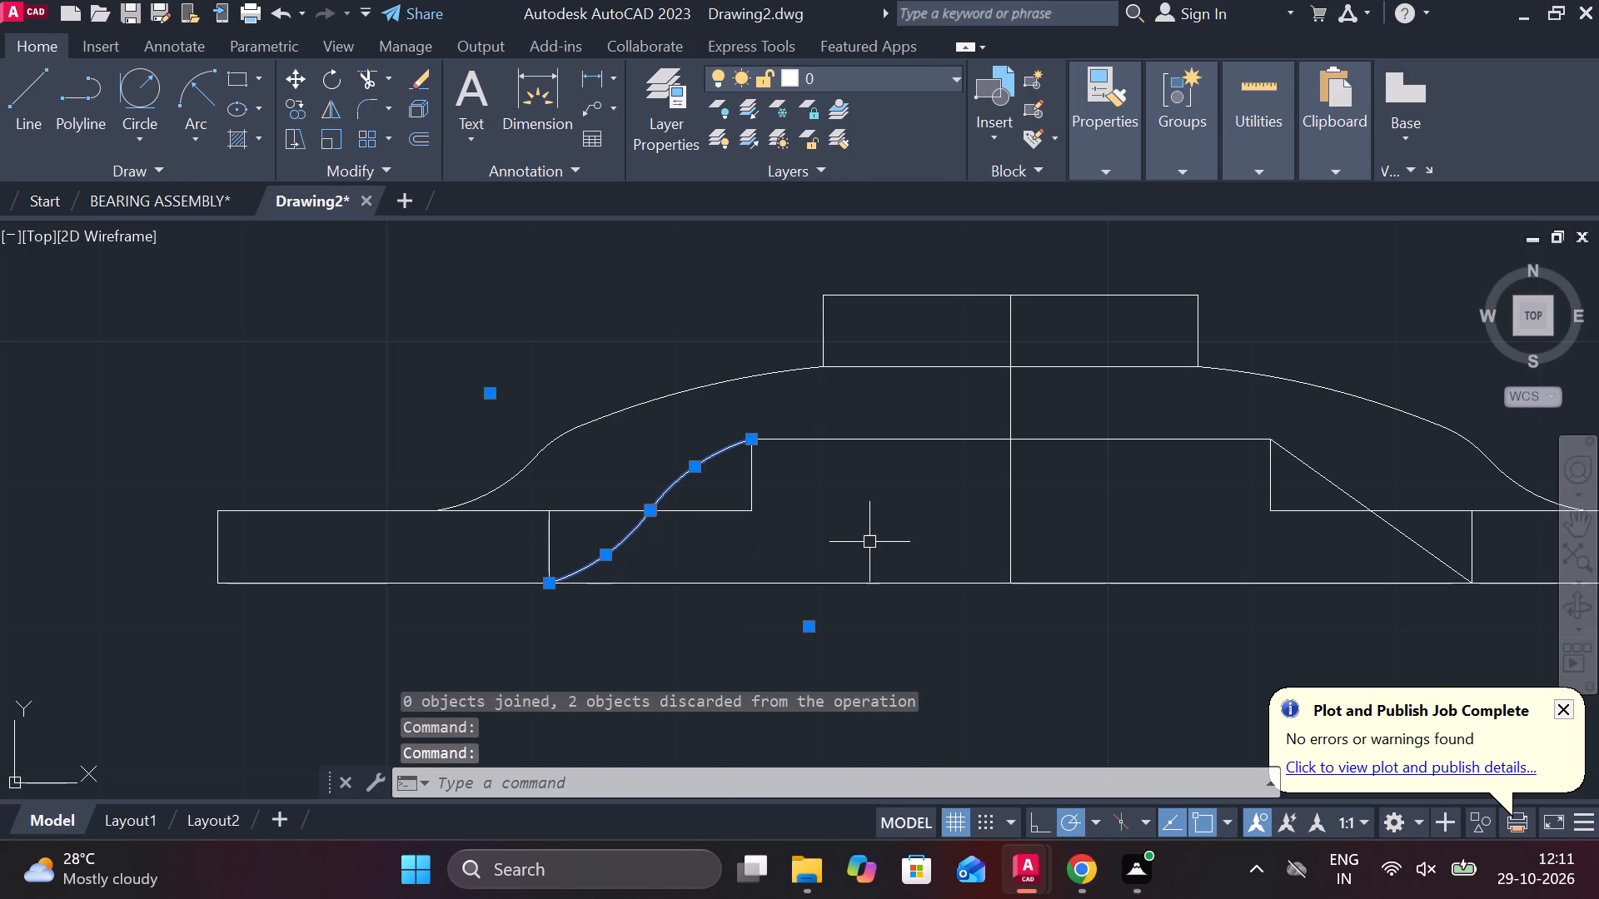
pyautogui.press('m')
pyautogui.press('i')
pyautogui.press('Return')
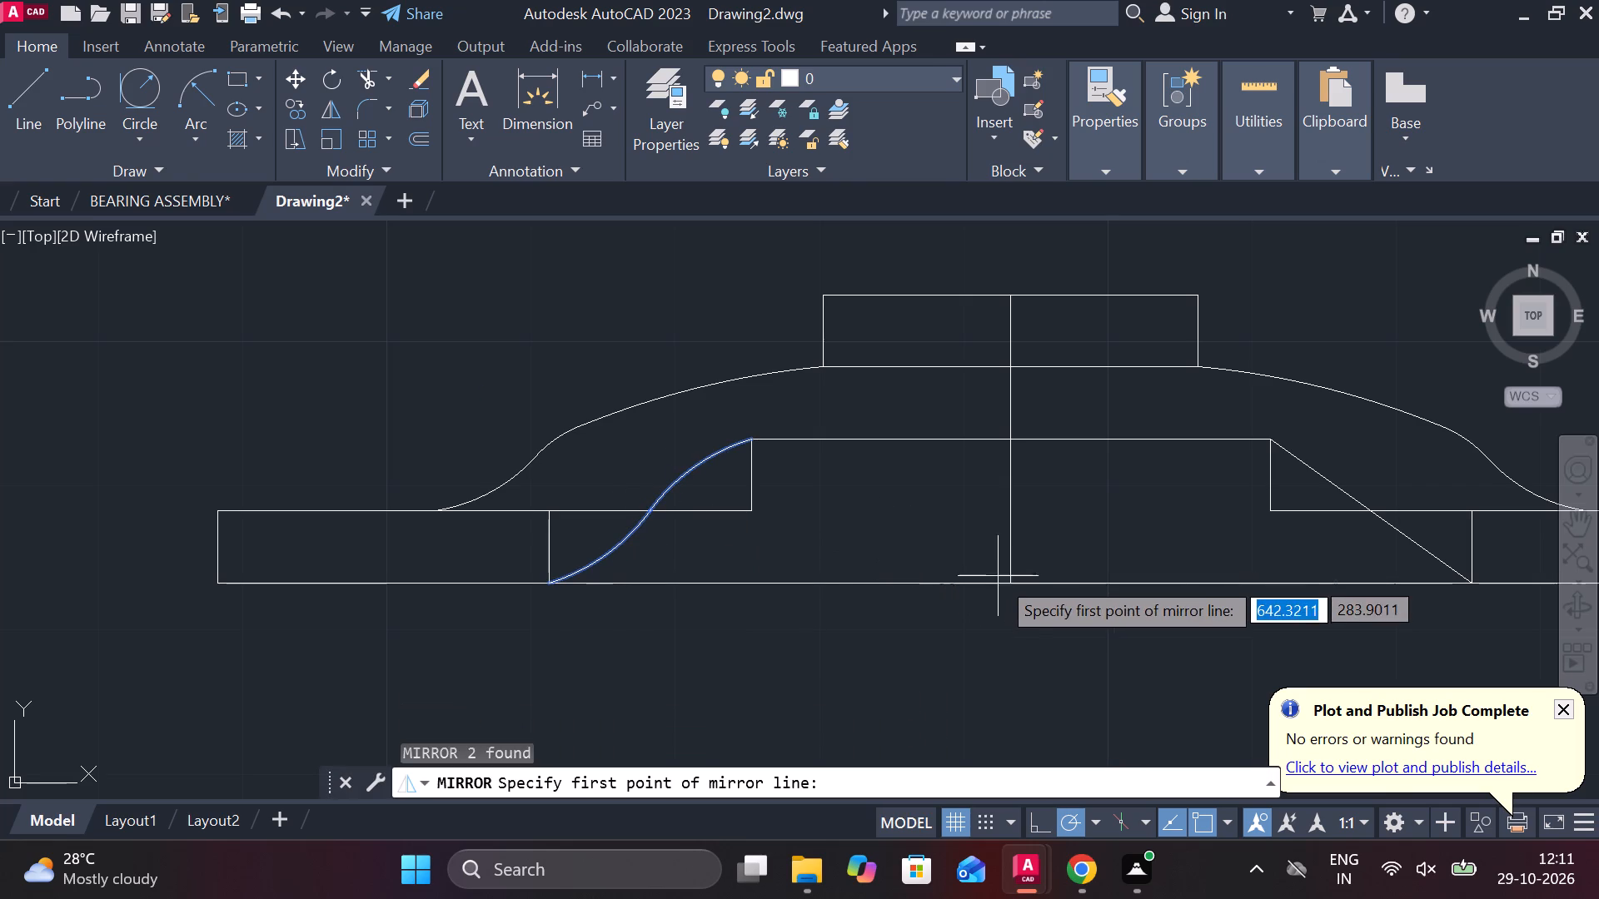
pyautogui.click(1009, 579)
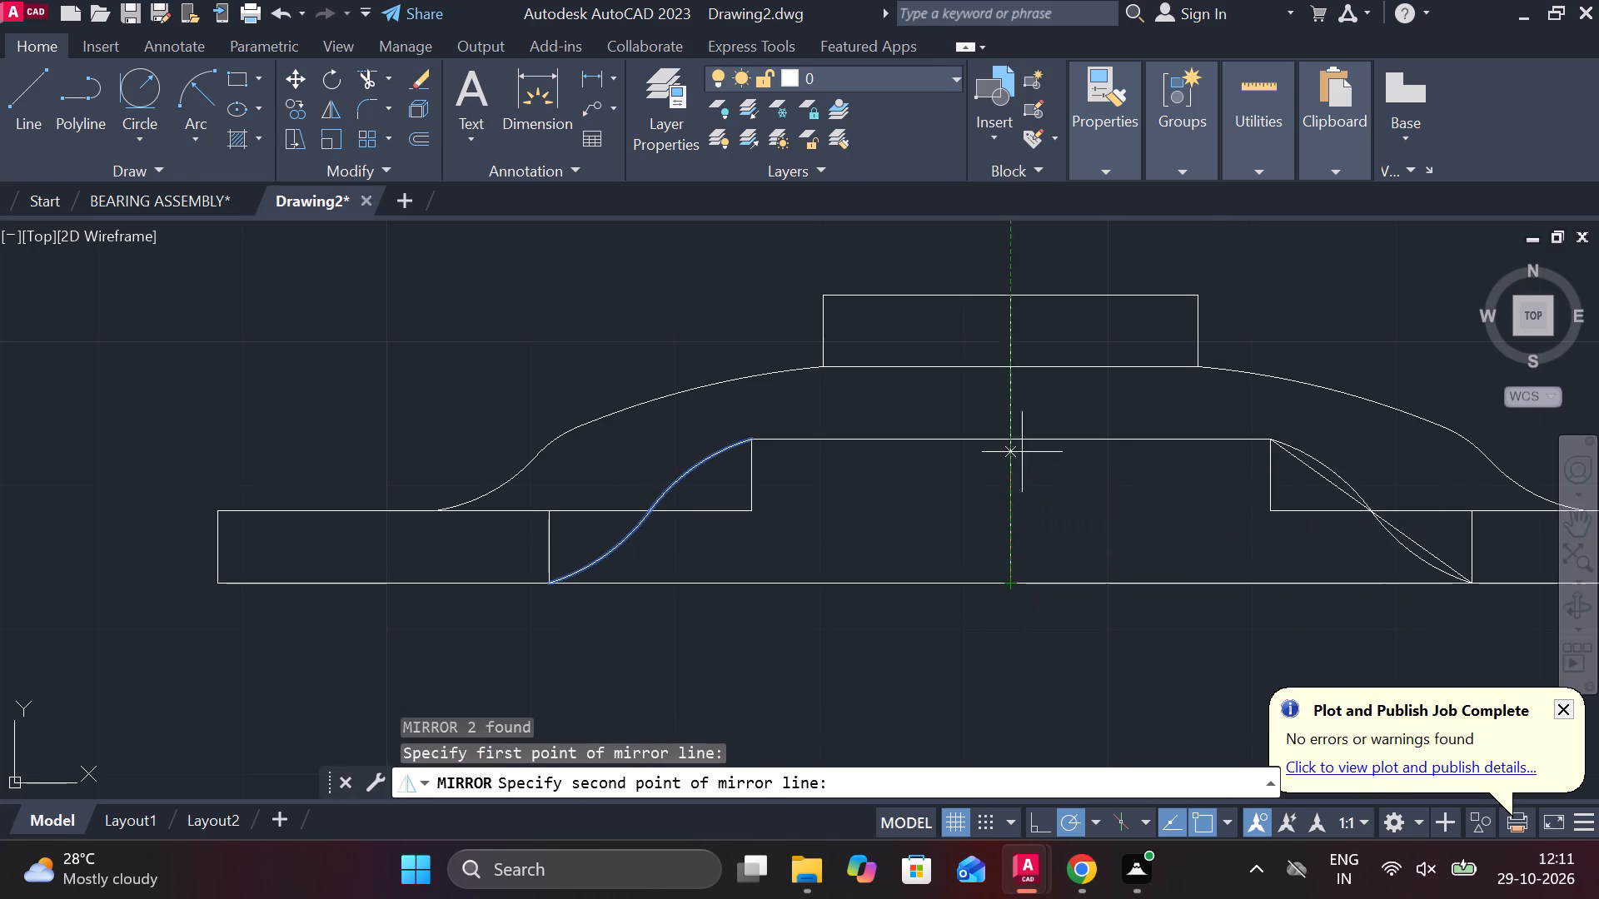
pyautogui.click(1014, 448)
pyautogui.moveTo(1075, 548); pyautogui.dragTo(1014, 448)
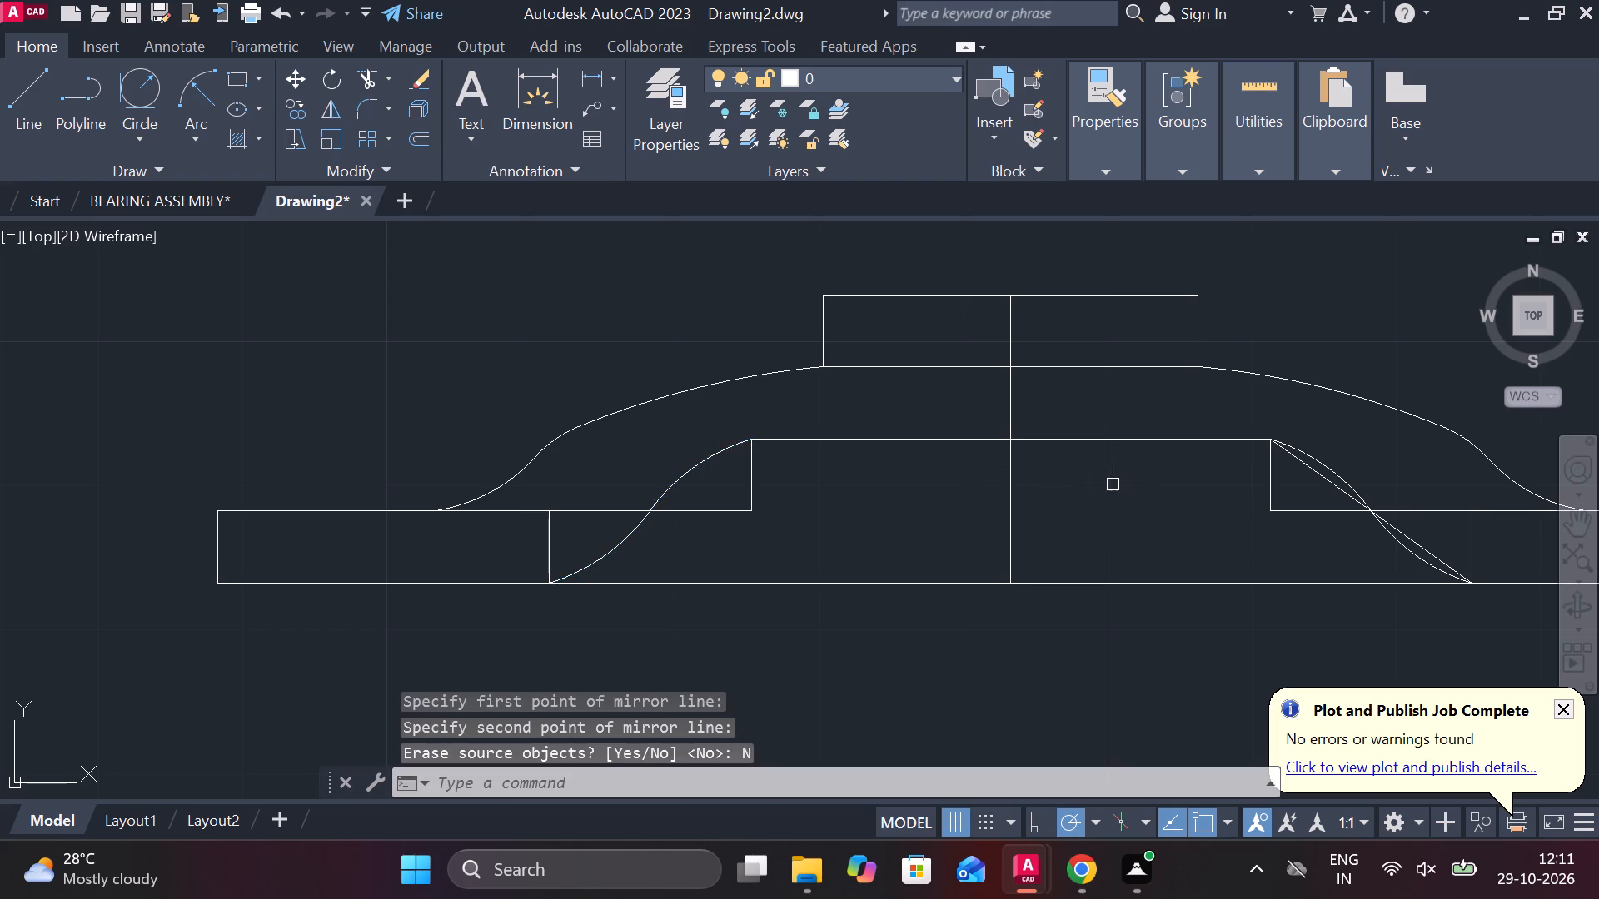
# Erase the right slanted line of the inner recess.
pyautogui.moveTo(1089, 488); pyautogui.dragTo(902, 498, button='middle')
pyautogui.click(1131, 491)
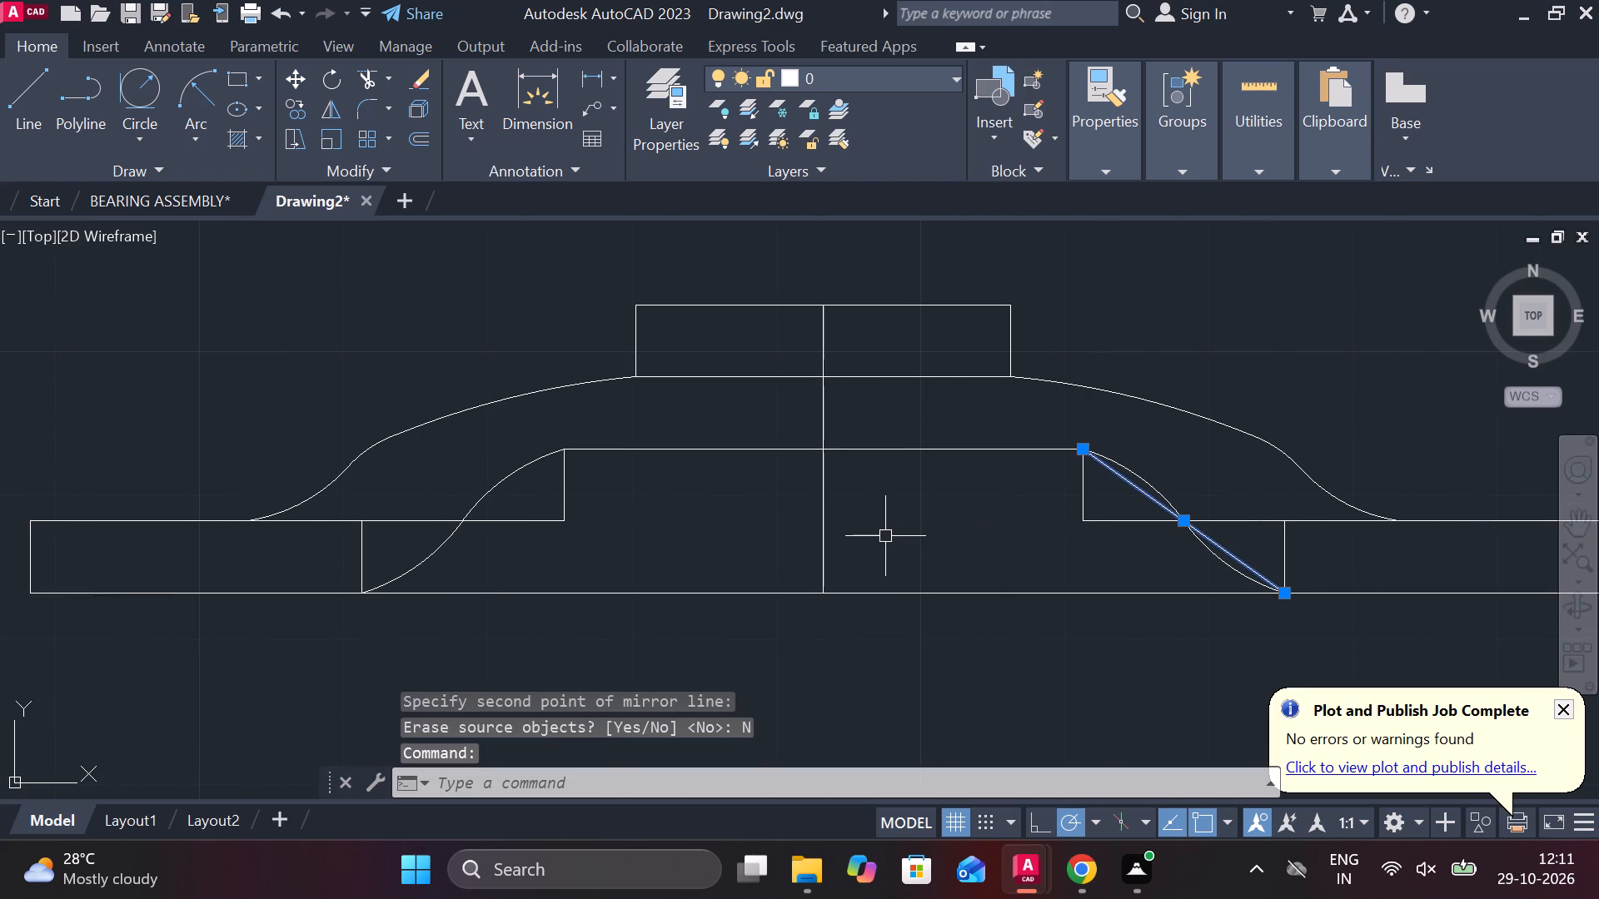
pyautogui.press('e')
pyautogui.press('space')
# Trim the inner step's vertical sides and the horizontal segments inside the S-curves on both sides of the recess.
pyautogui.write('TR')
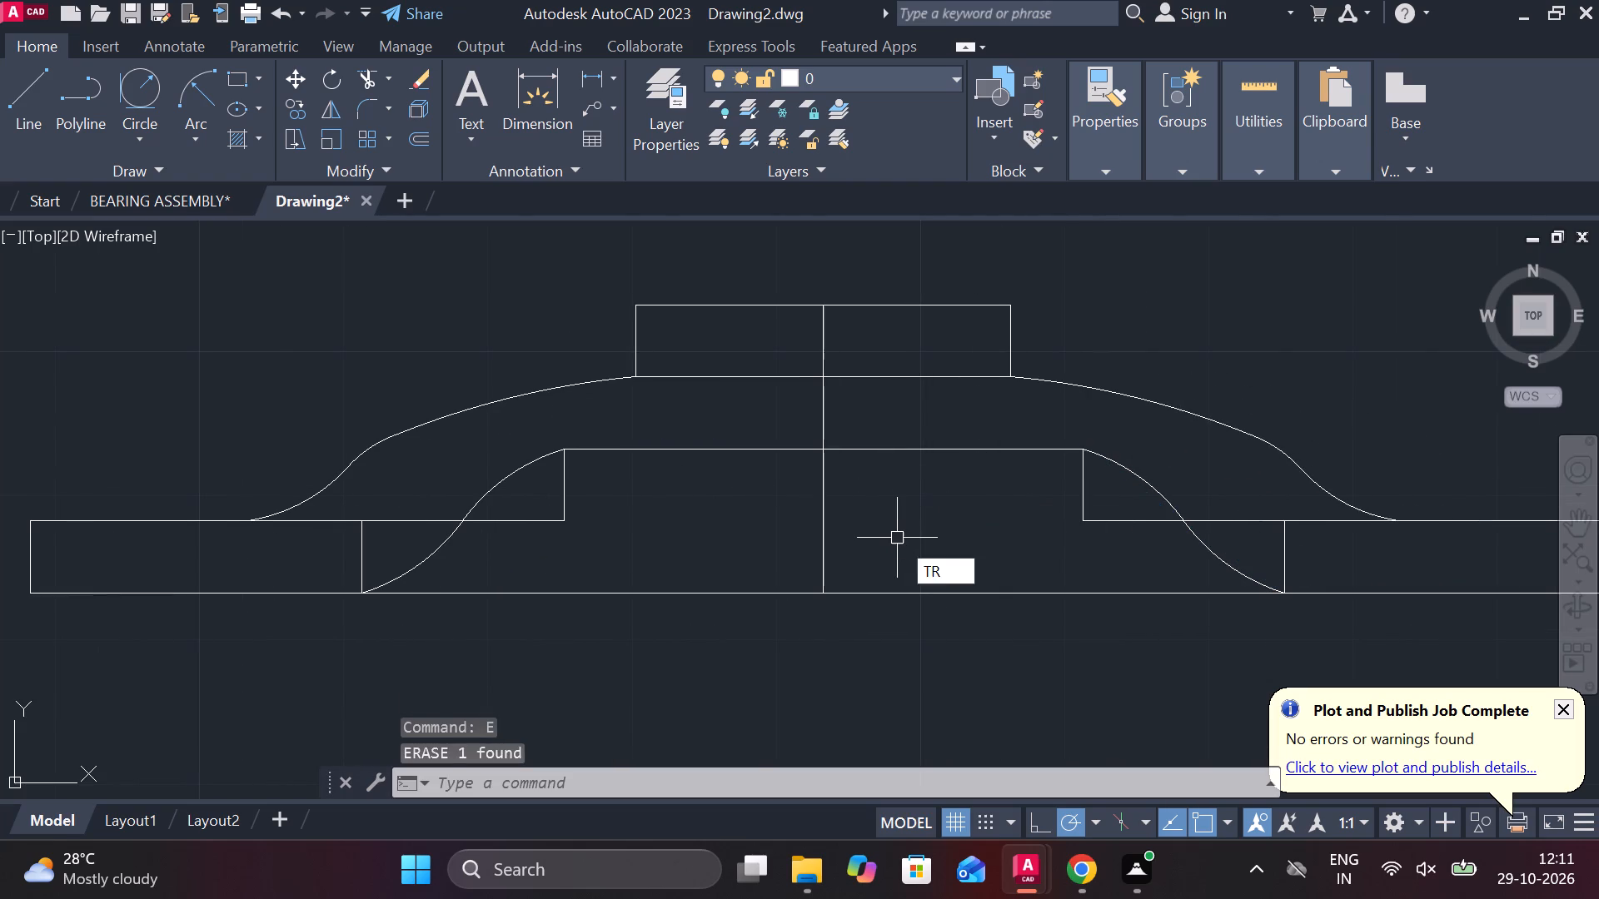
pyautogui.press('space')
pyautogui.click(1089, 482)
pyautogui.click(1108, 541)
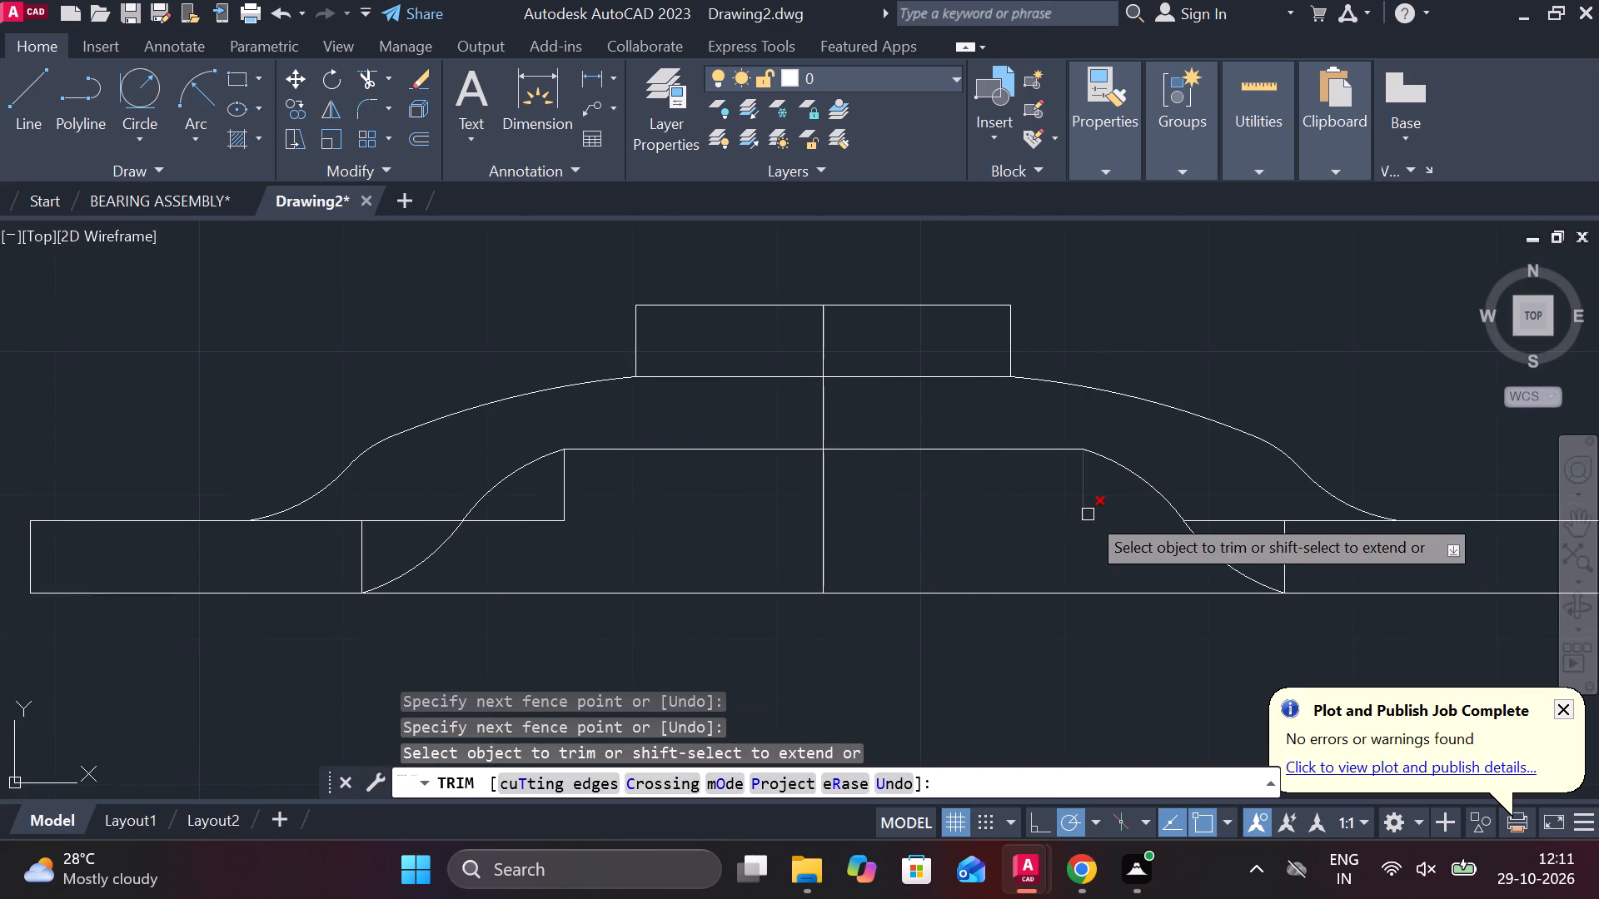
pyautogui.click(1083, 506)
pyautogui.click(534, 520)
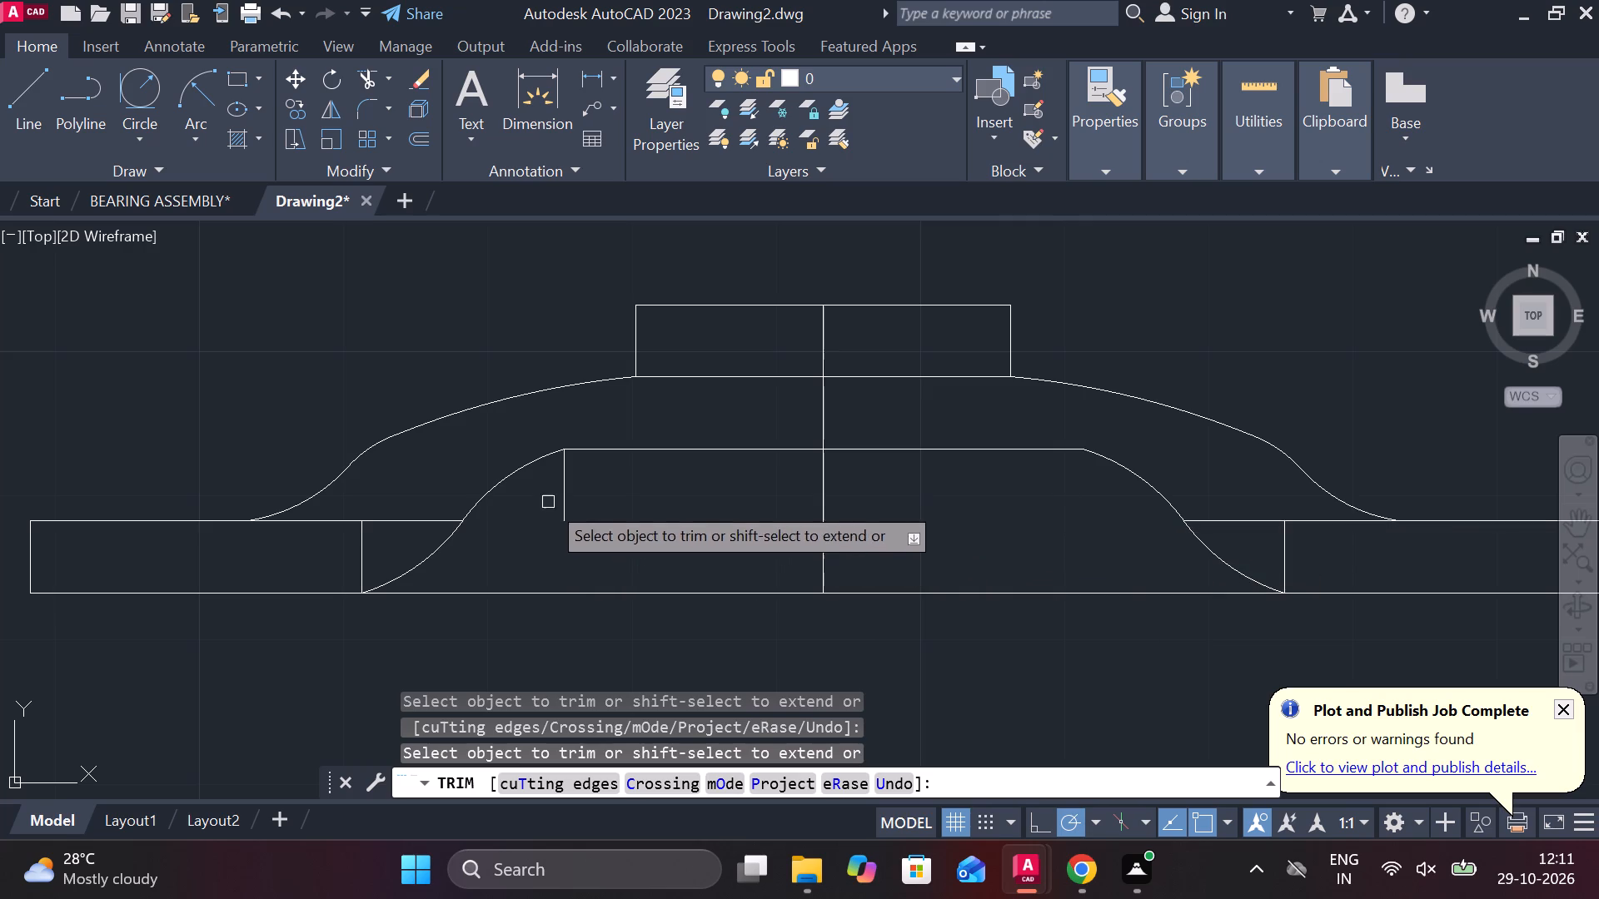
pyautogui.click(558, 497)
# Trim the plate's top edge between the left short vertical line and the left inner S-curve.
pyautogui.scroll(-1, 626, 514)
pyautogui.moveTo(608, 514); pyautogui.dragTo(619, 514, button='middle')
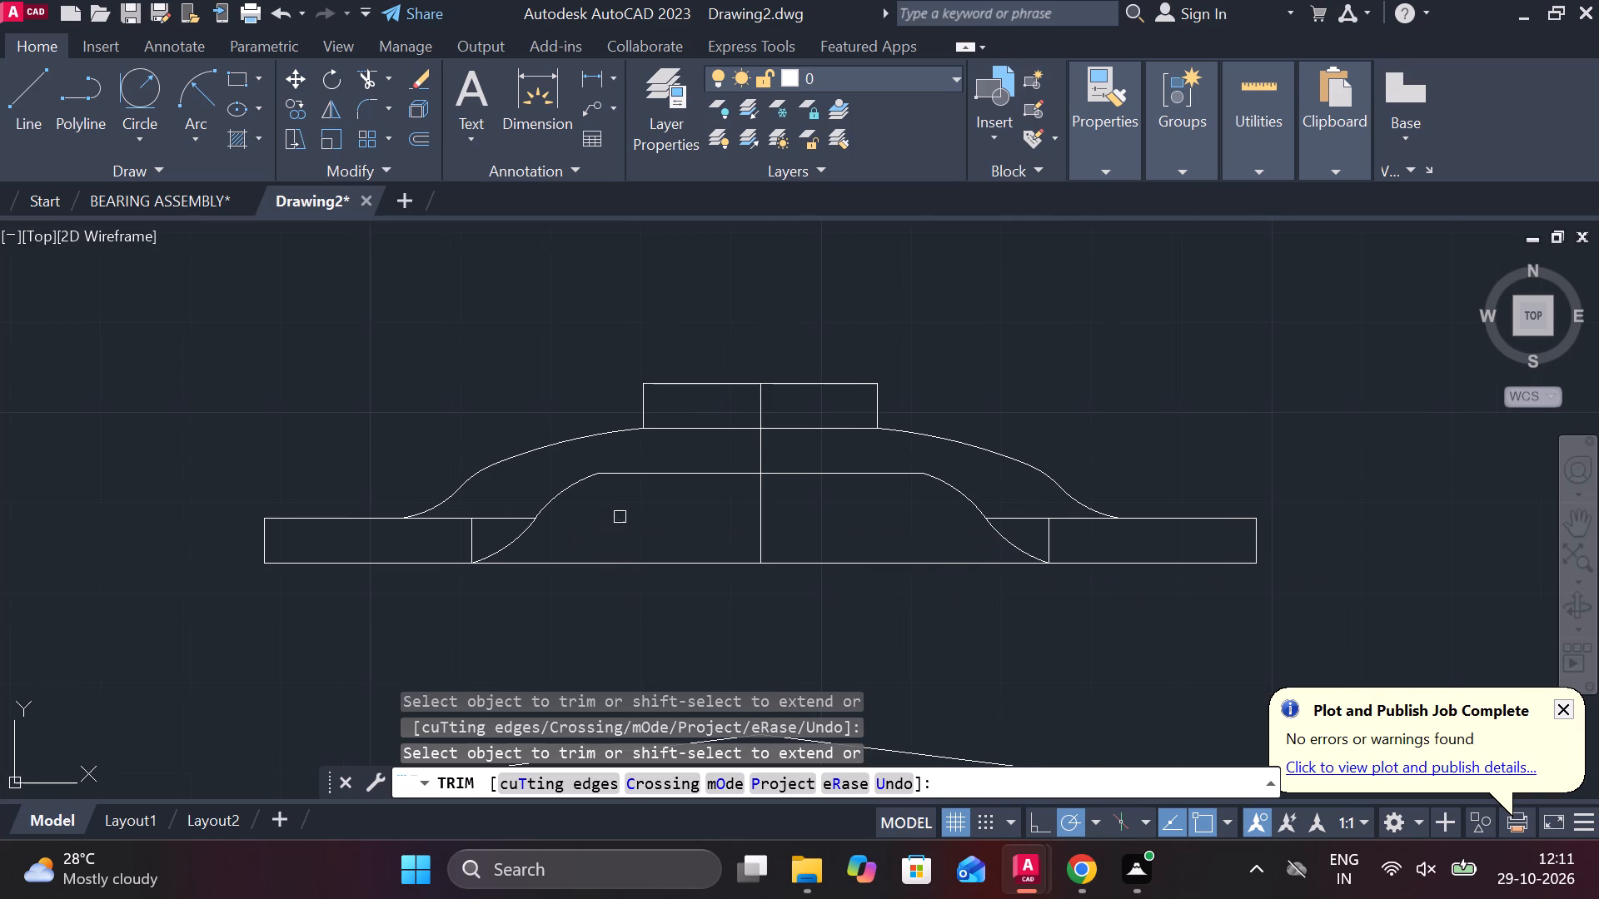
pyautogui.click(486, 519)
pyautogui.moveTo(486, 519); pyautogui.dragTo(503, 523, button='middle')
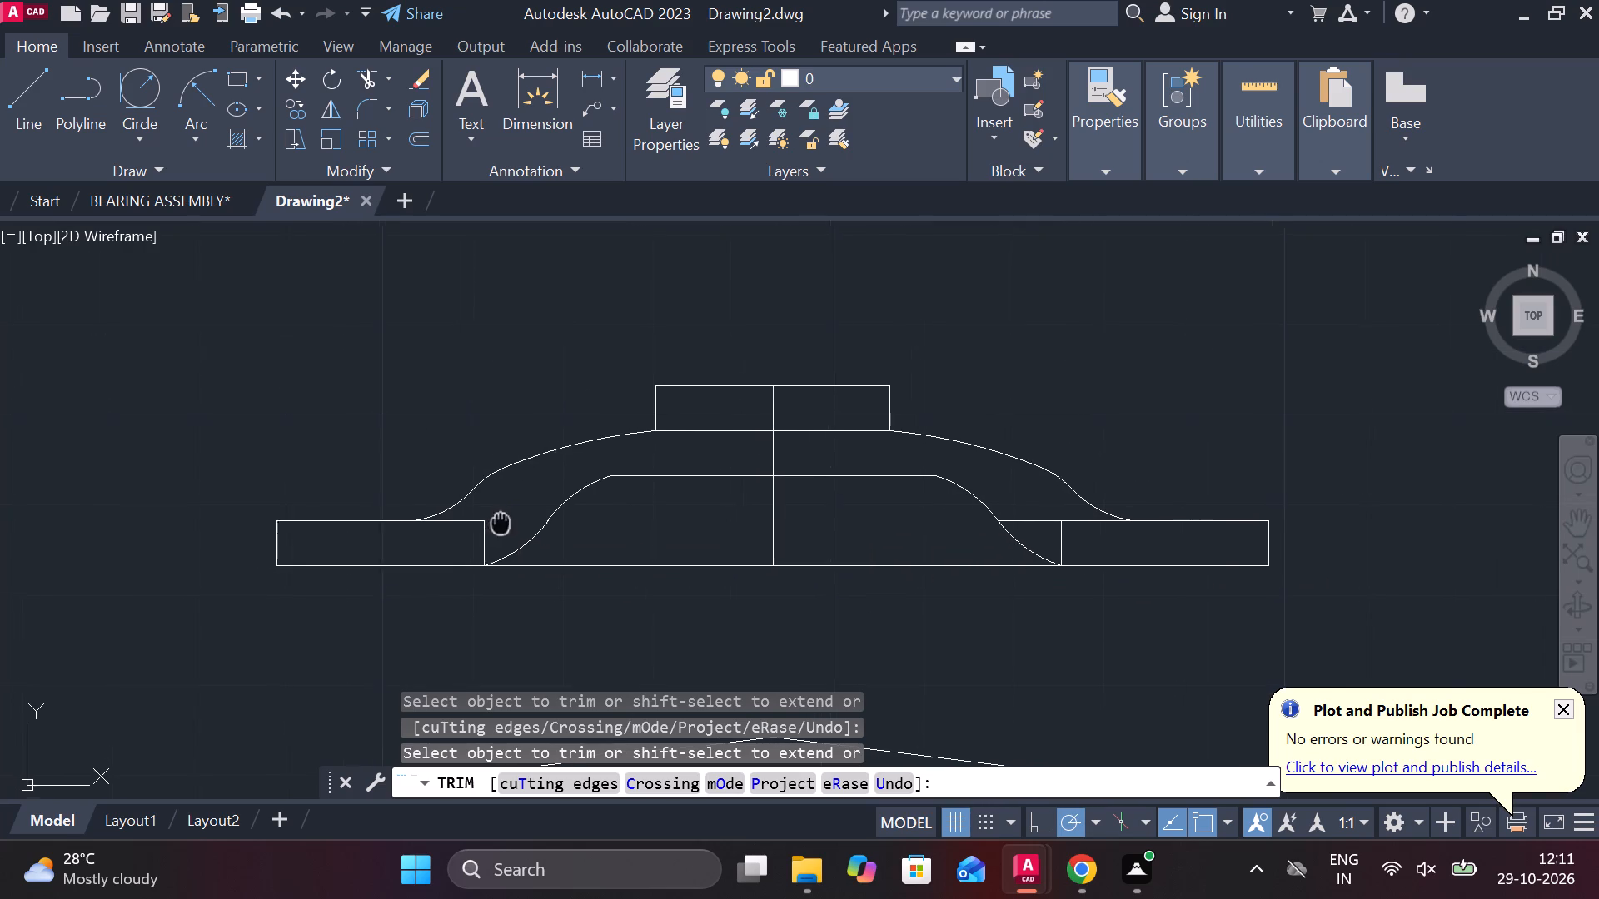
pyautogui.moveTo(503, 523); pyautogui.dragTo(533, 518, button='middle')
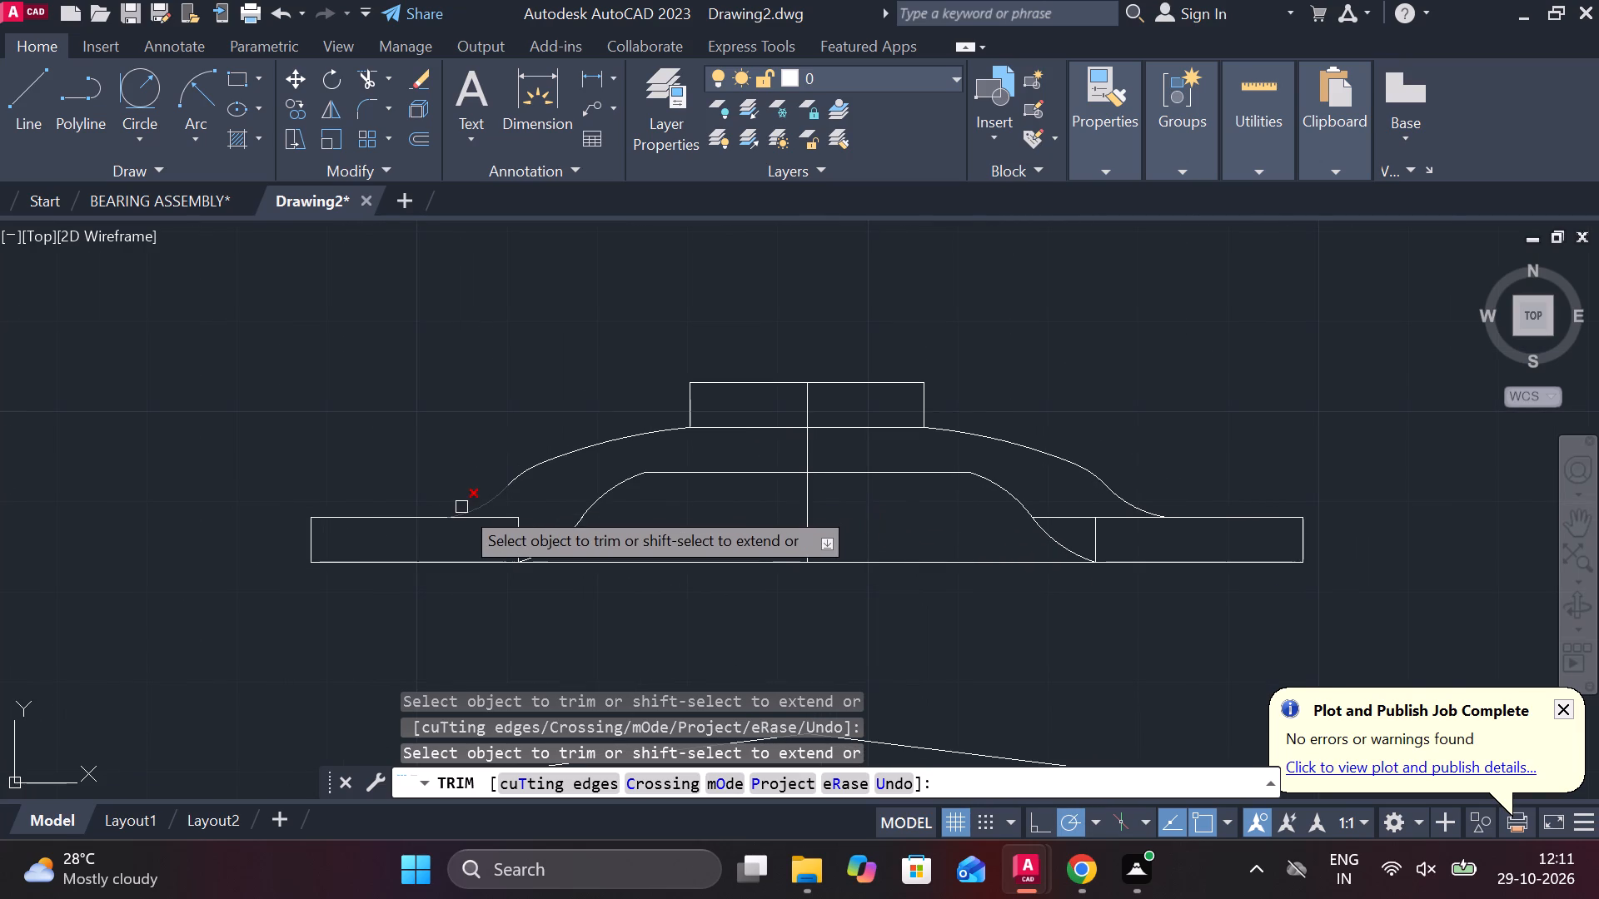
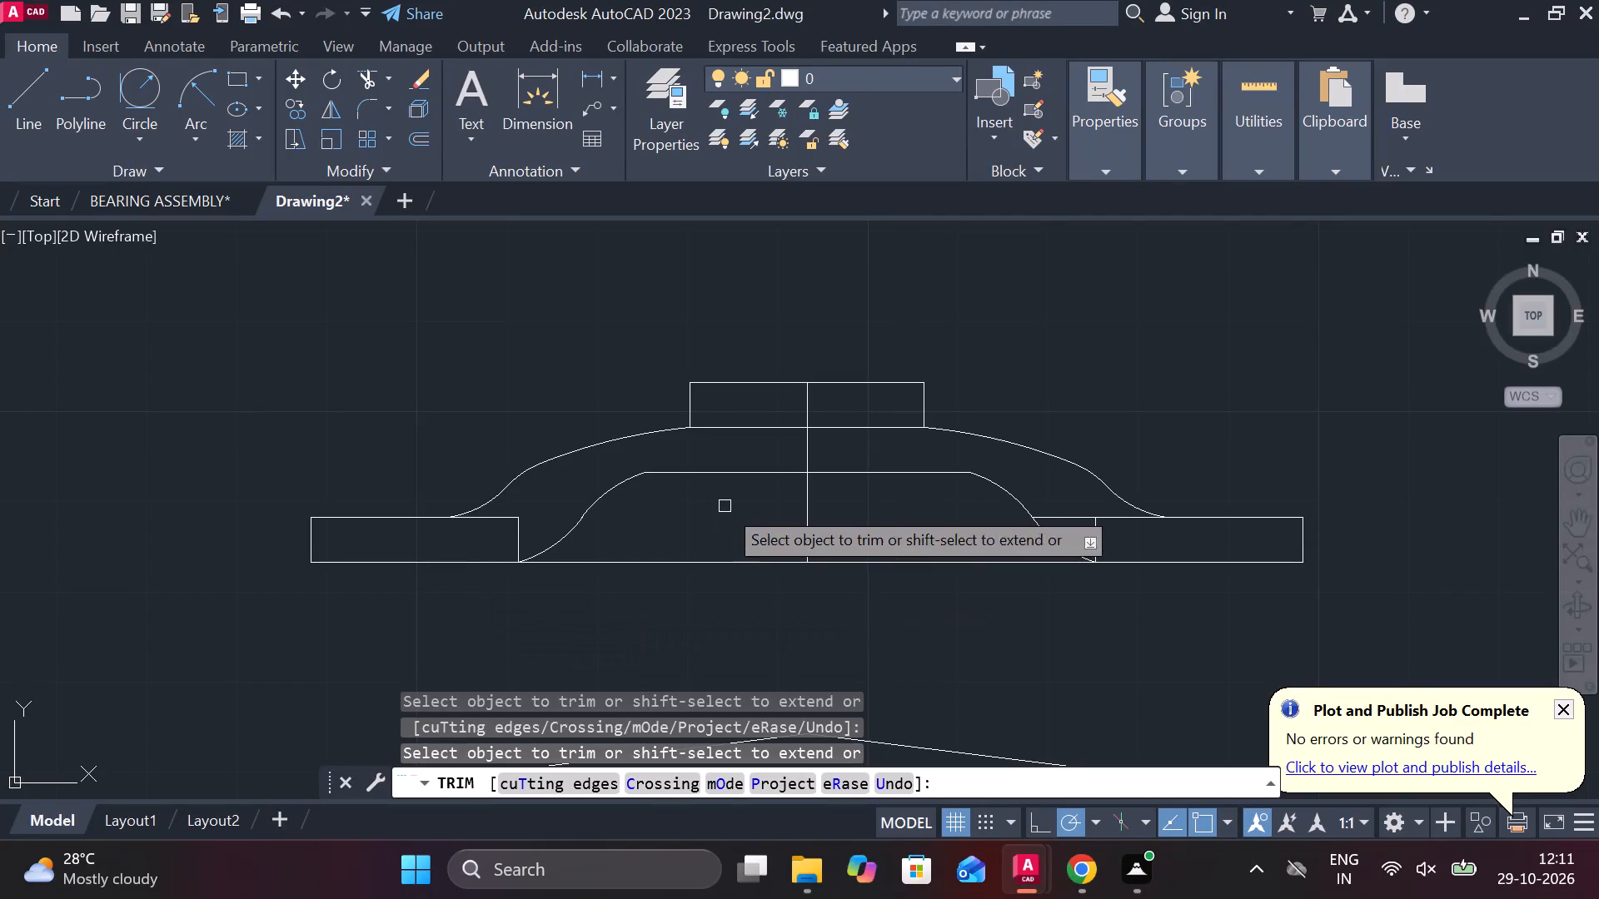
# Erase the outer transition curves on both sides of the raised block, including their short middle arcs.
pyautogui.press('Escape')
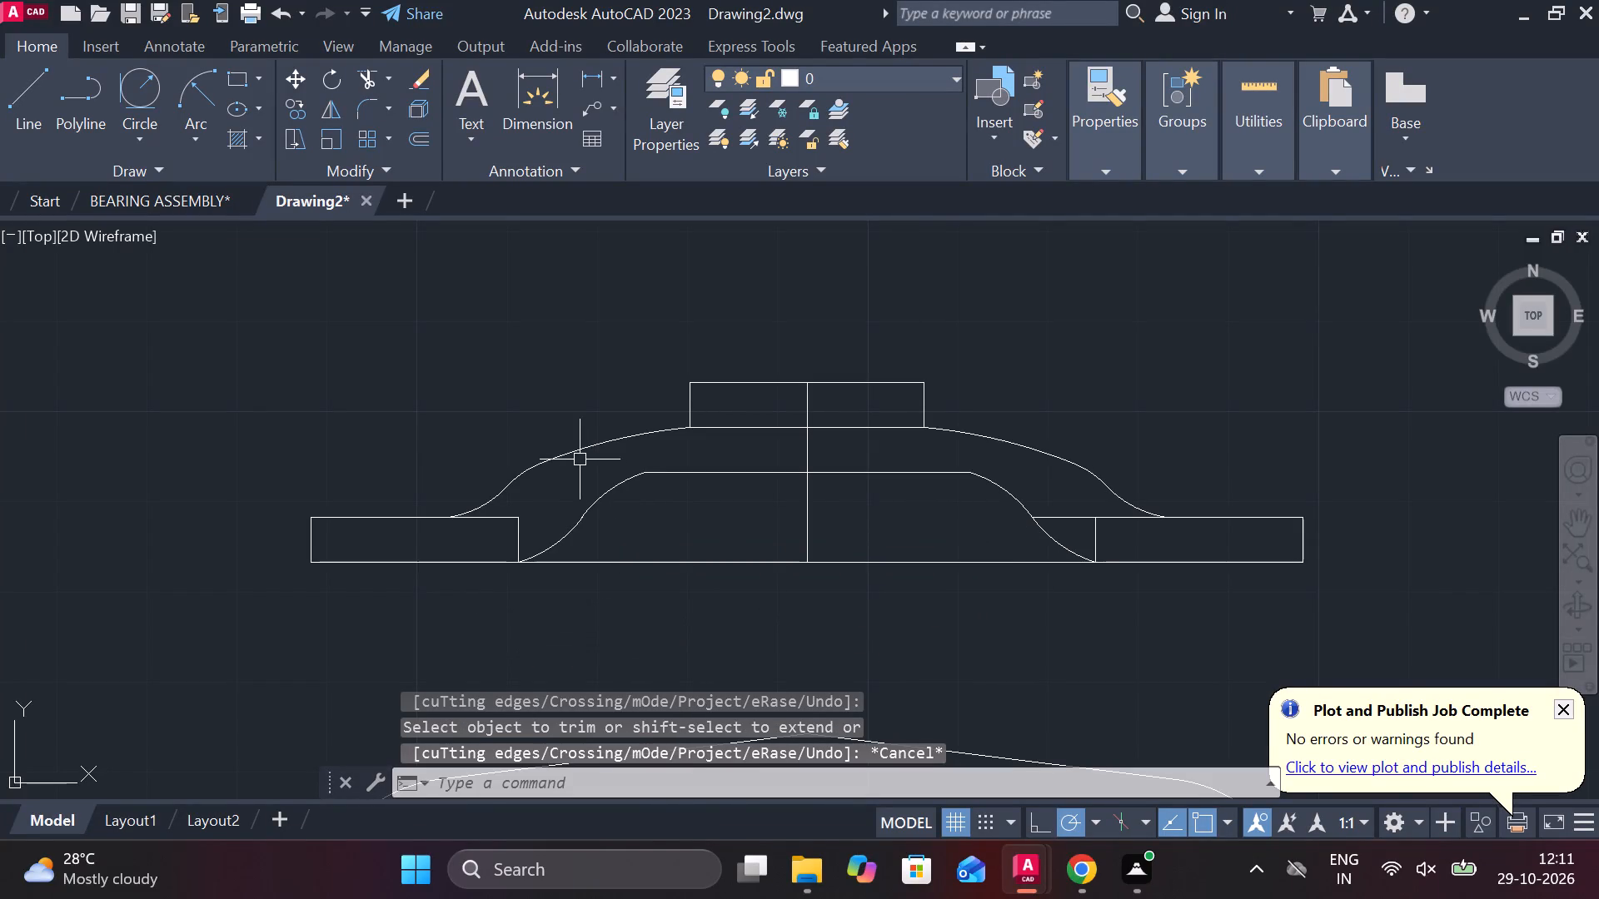
pyautogui.click(579, 451)
pyautogui.click(495, 489)
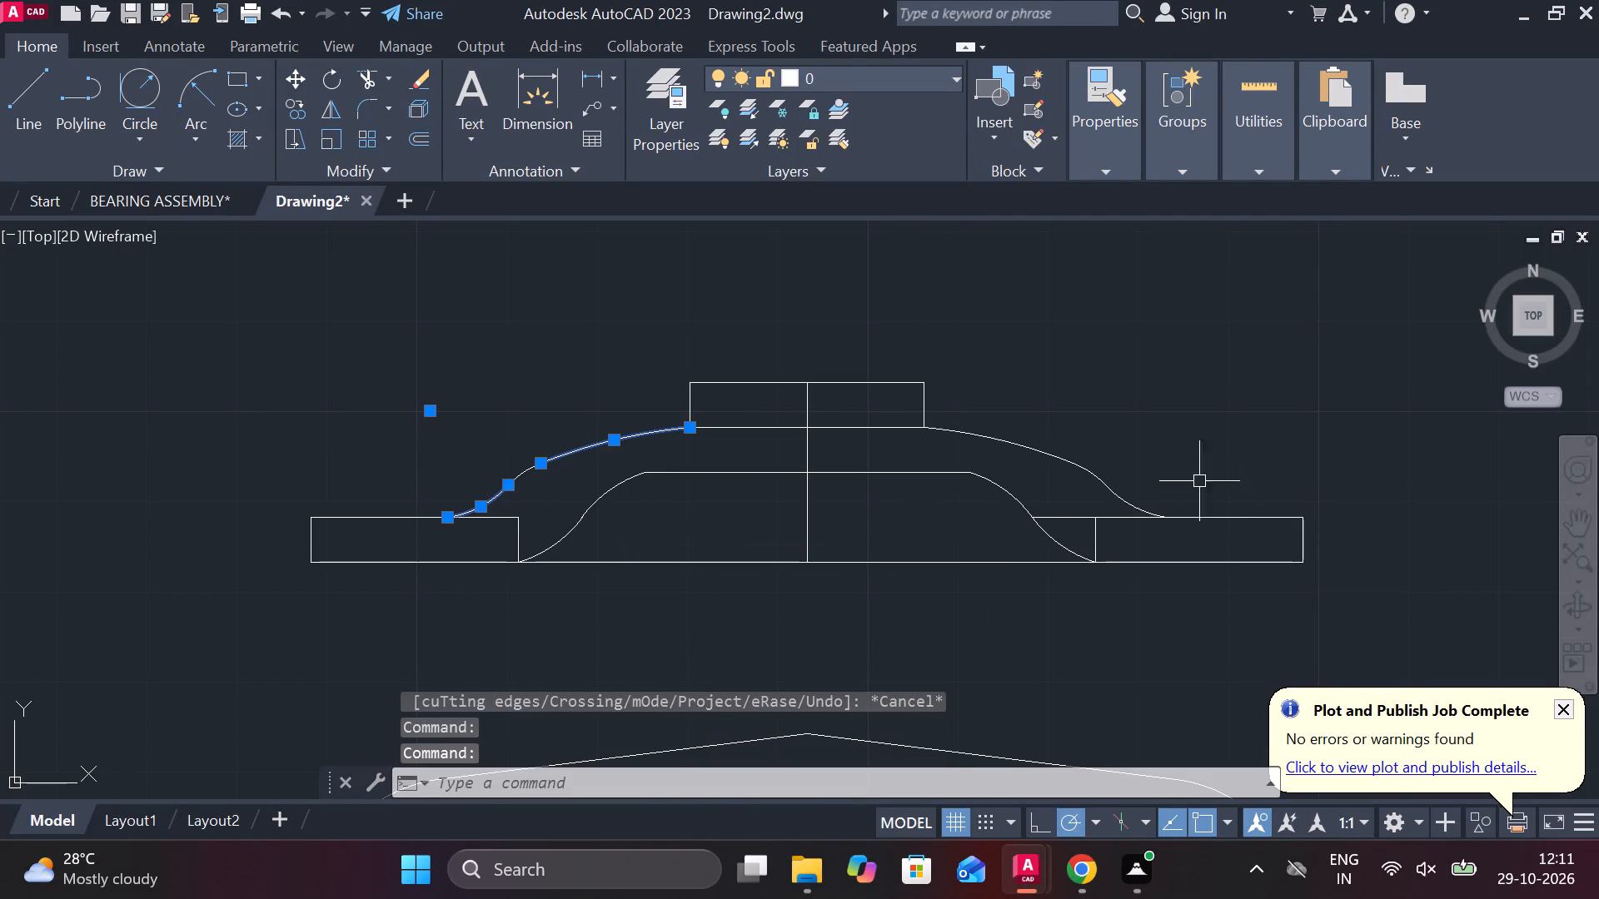
pyautogui.click(1041, 455)
pyautogui.click(1118, 501)
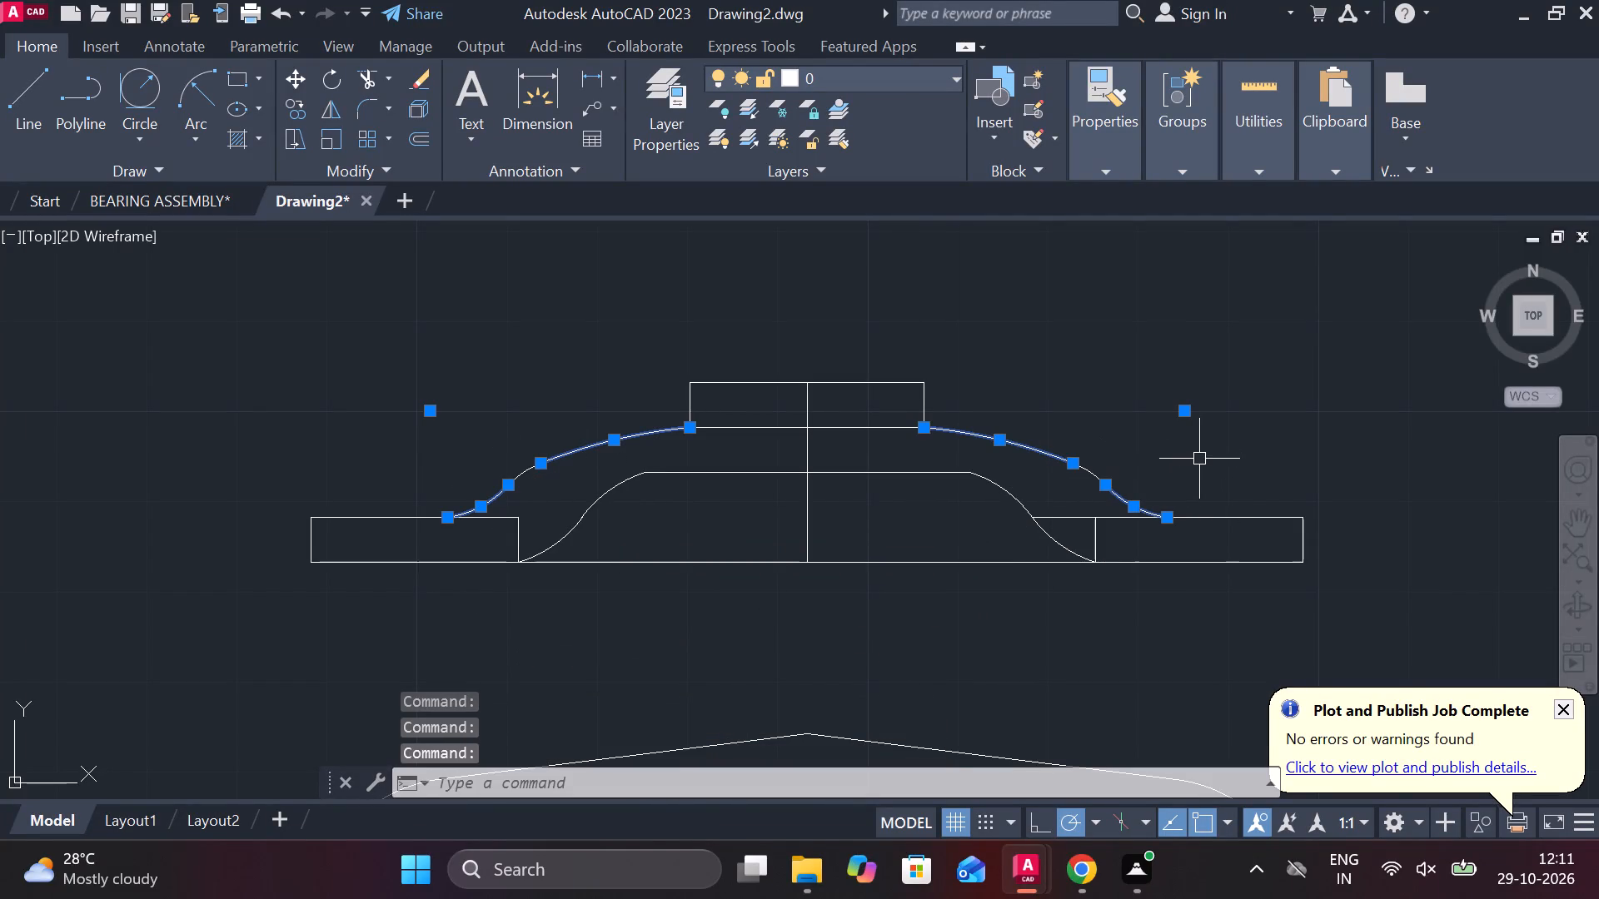
pyautogui.press('e')
pyautogui.press('space')
pyautogui.click(1084, 473)
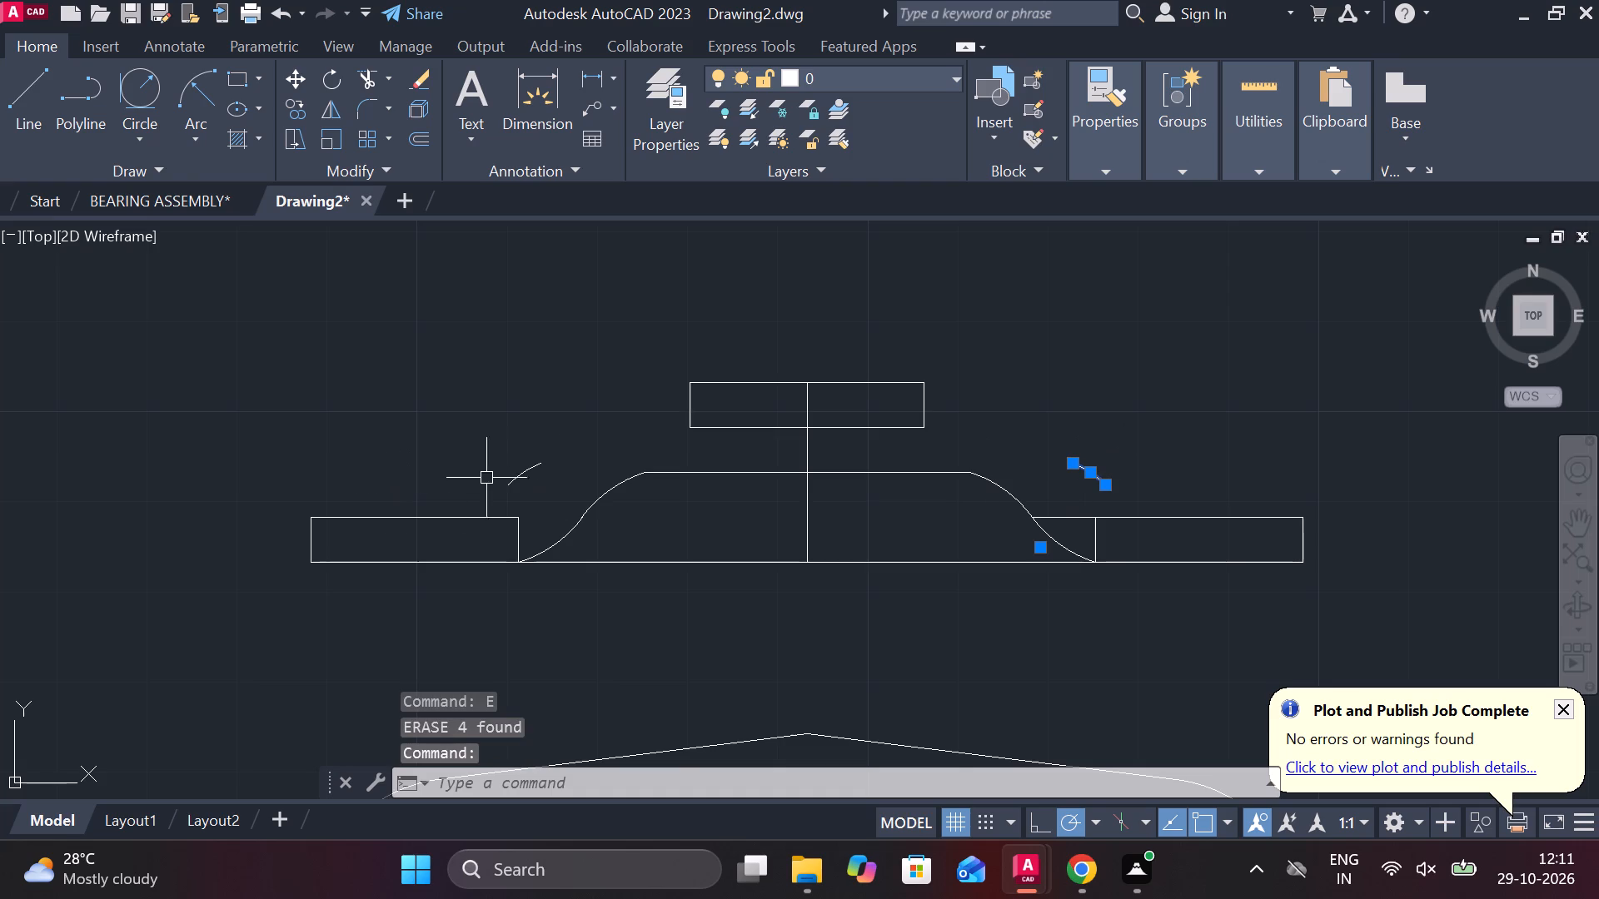
pyautogui.click(540, 472)
pyautogui.write('E')
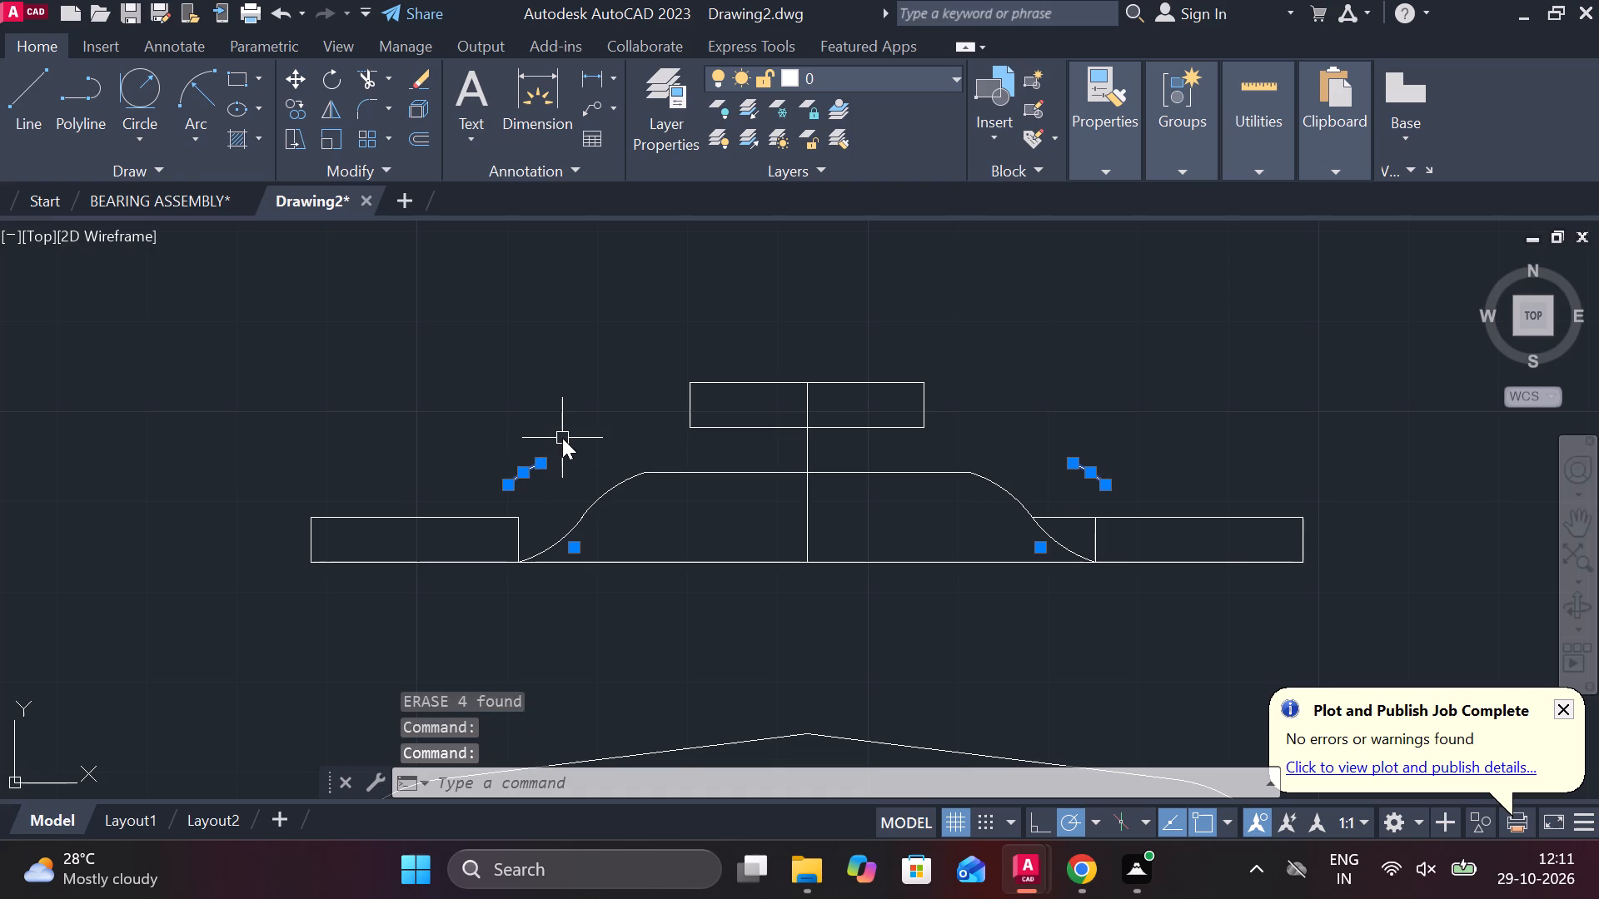
pyautogui.press('space')
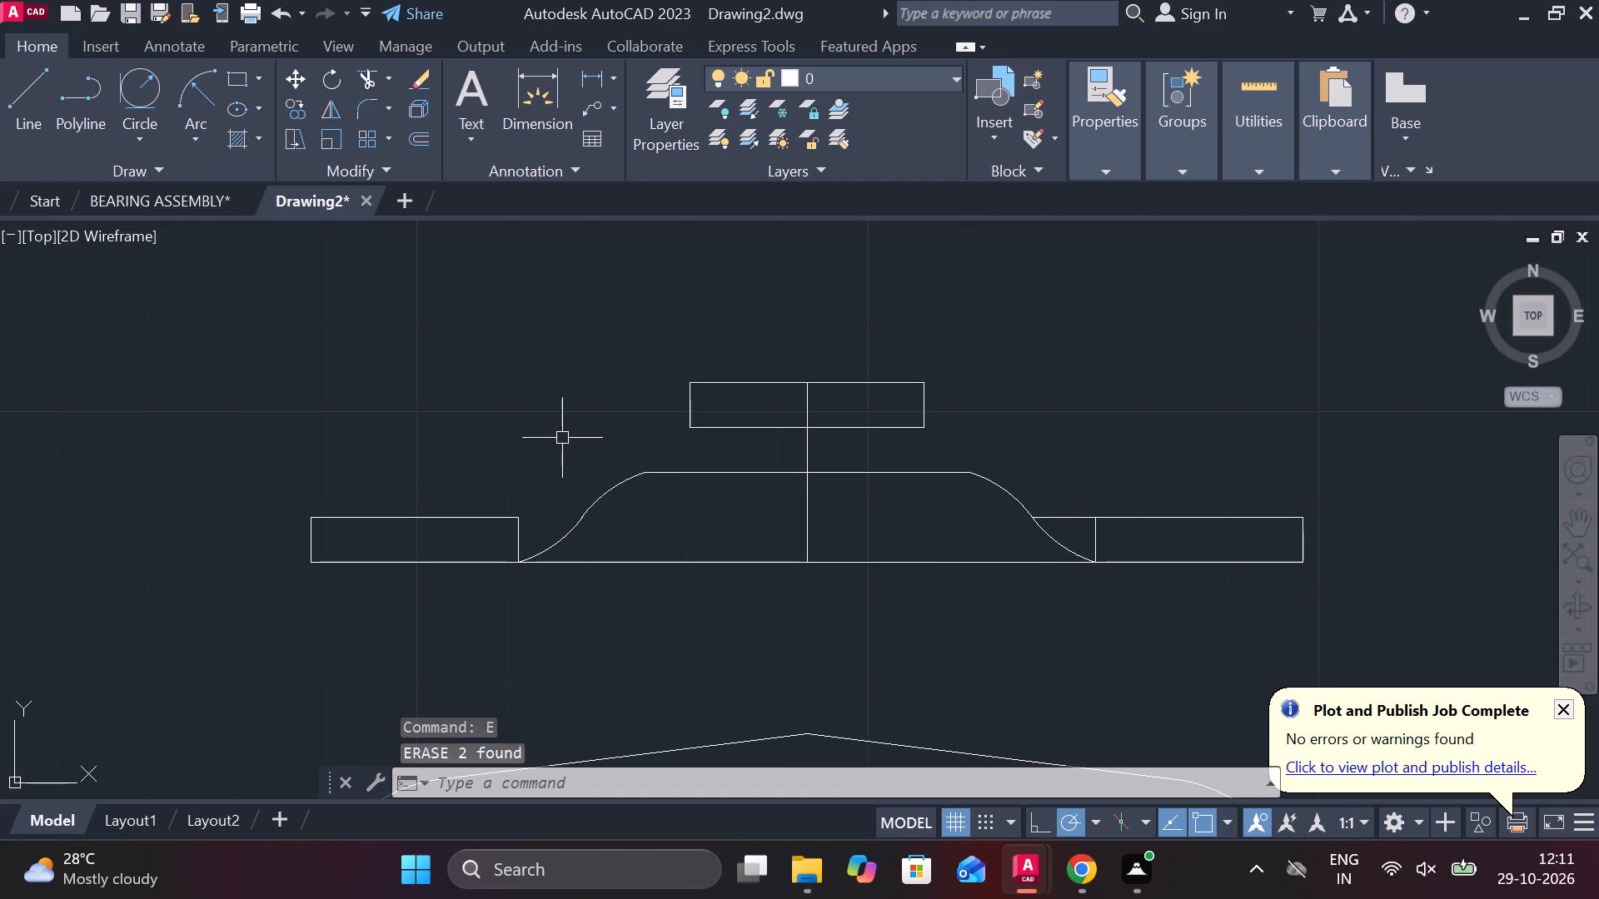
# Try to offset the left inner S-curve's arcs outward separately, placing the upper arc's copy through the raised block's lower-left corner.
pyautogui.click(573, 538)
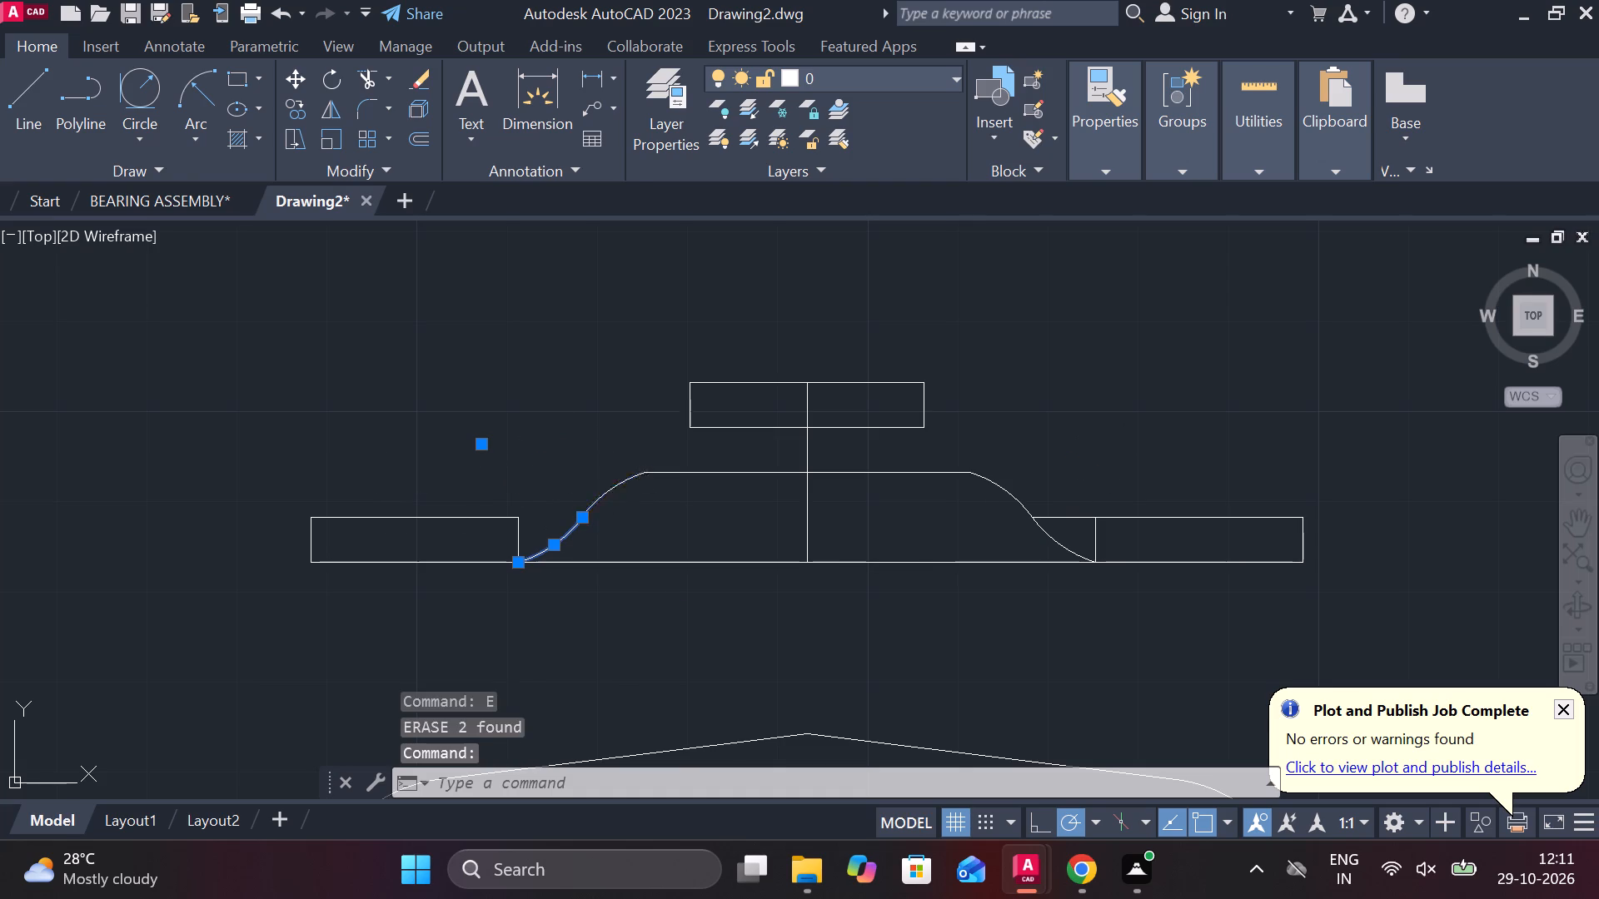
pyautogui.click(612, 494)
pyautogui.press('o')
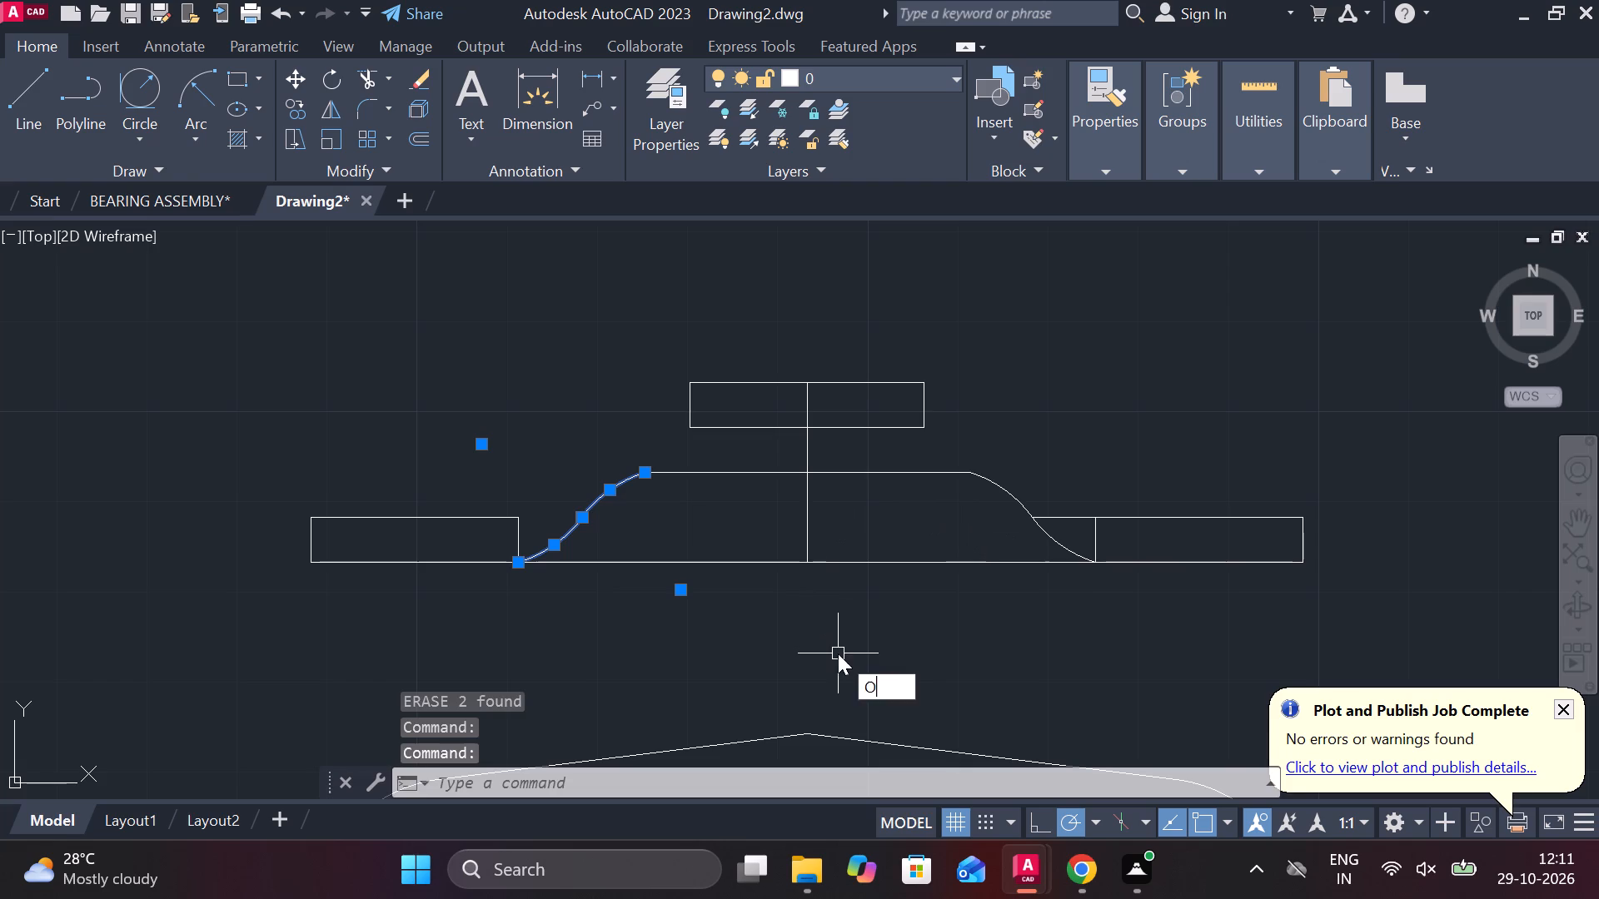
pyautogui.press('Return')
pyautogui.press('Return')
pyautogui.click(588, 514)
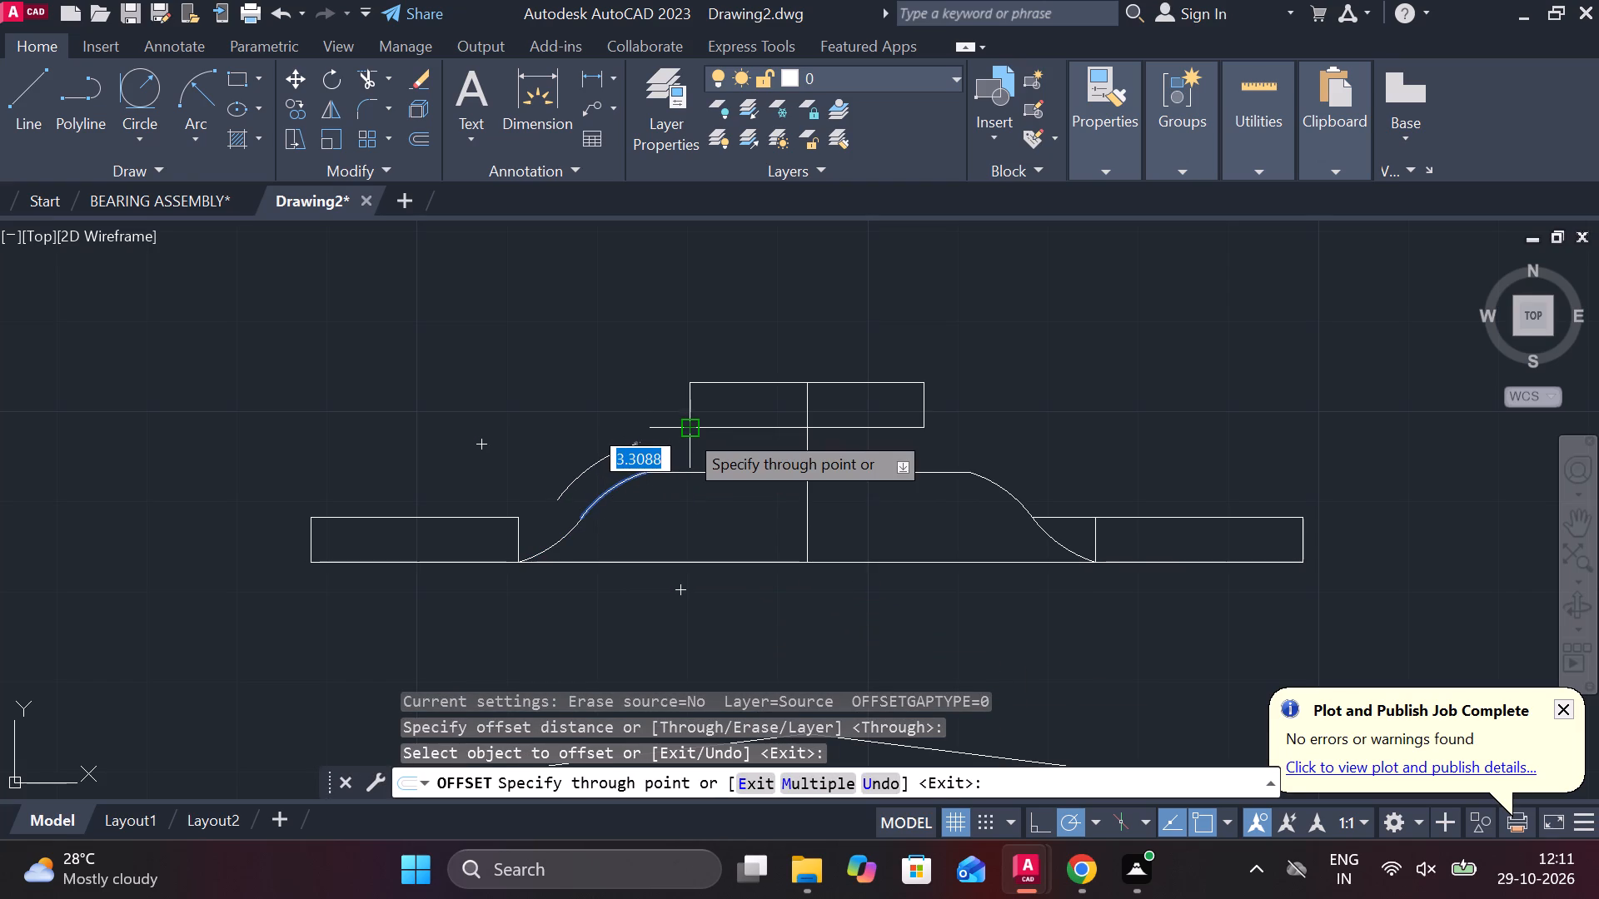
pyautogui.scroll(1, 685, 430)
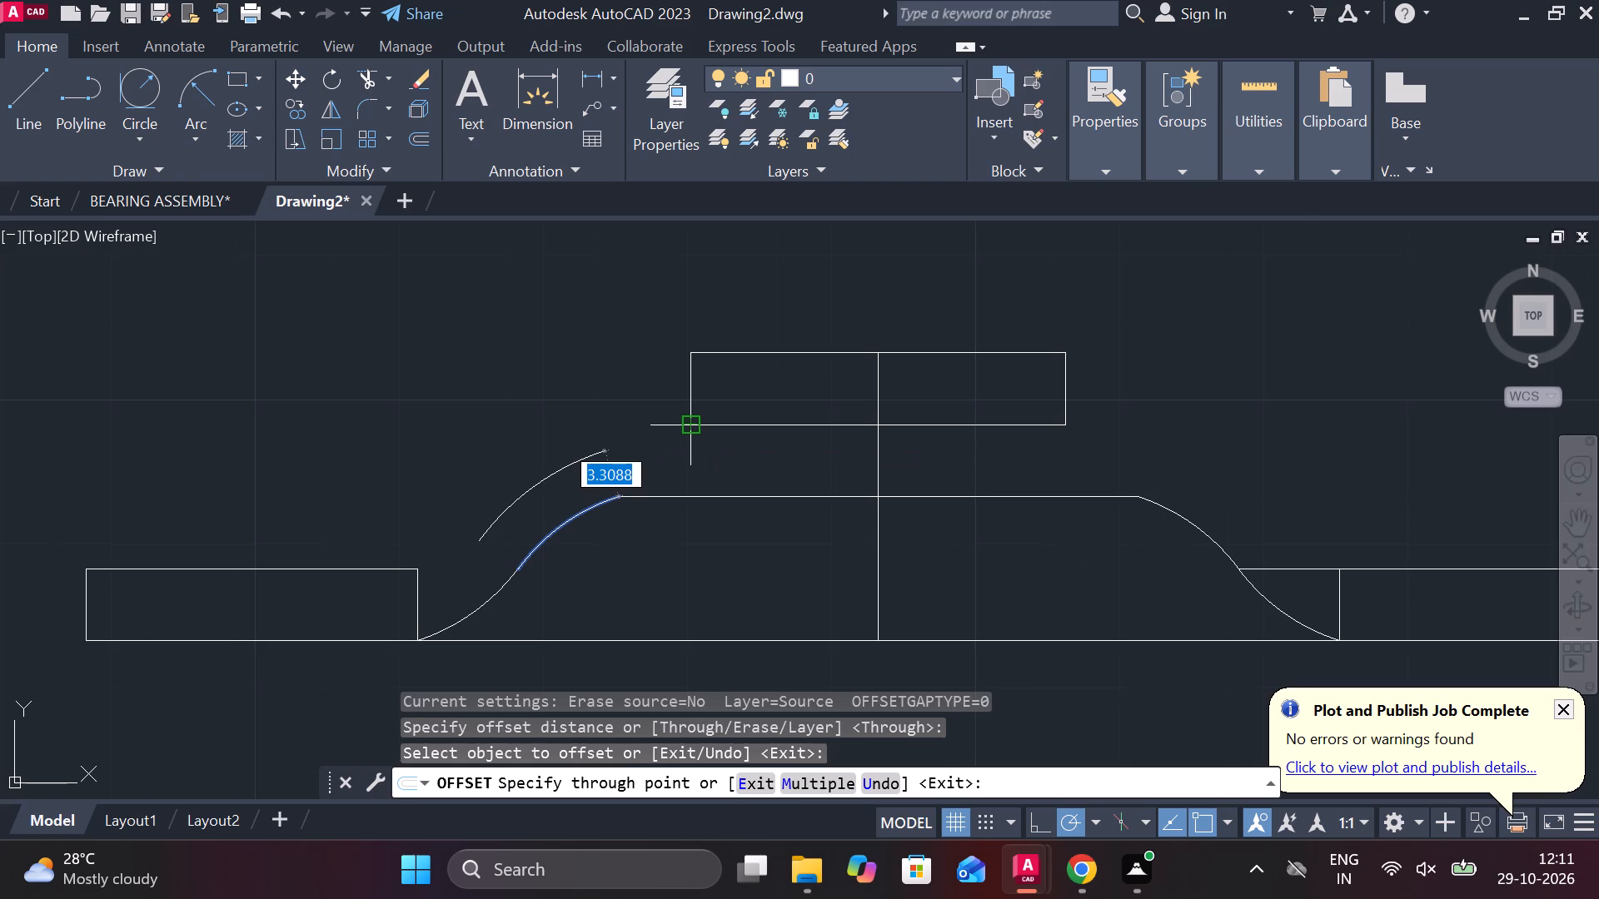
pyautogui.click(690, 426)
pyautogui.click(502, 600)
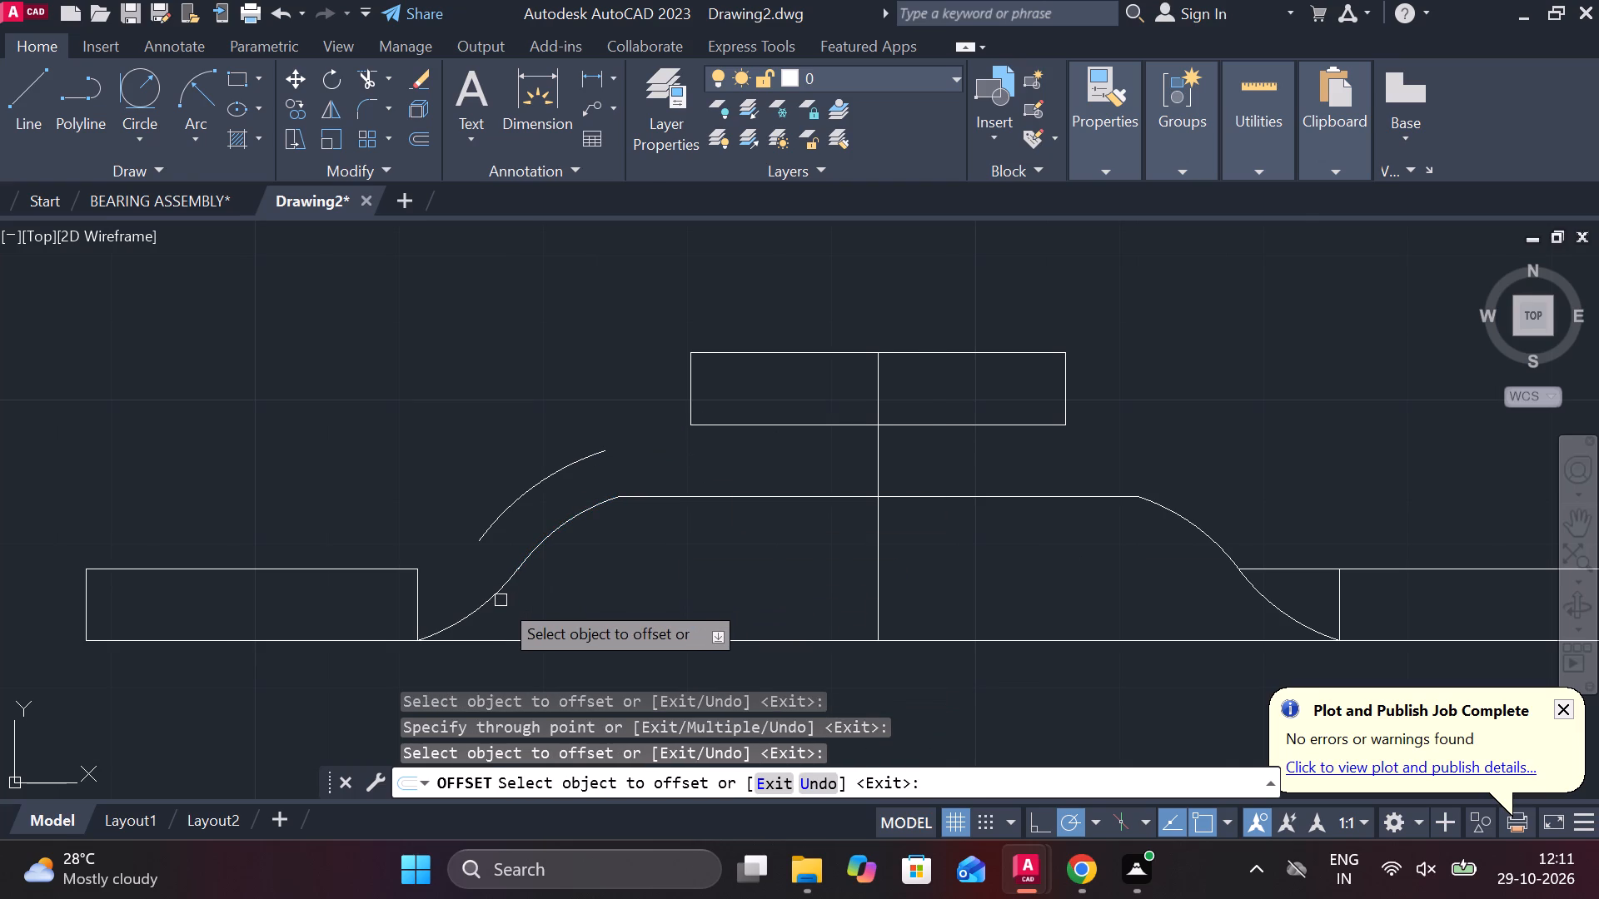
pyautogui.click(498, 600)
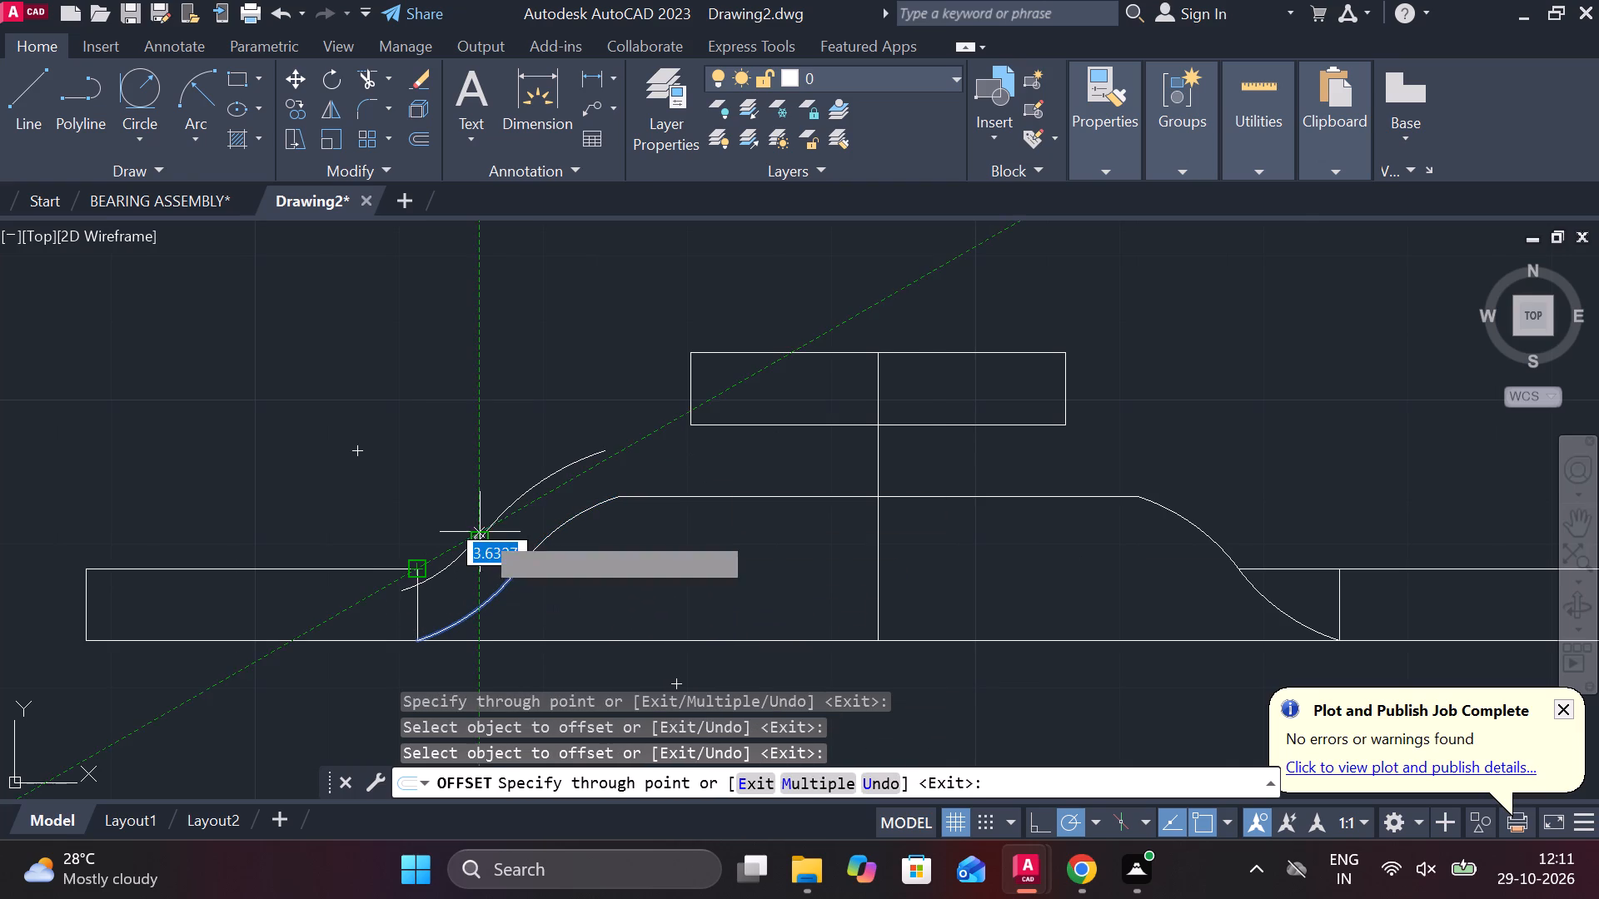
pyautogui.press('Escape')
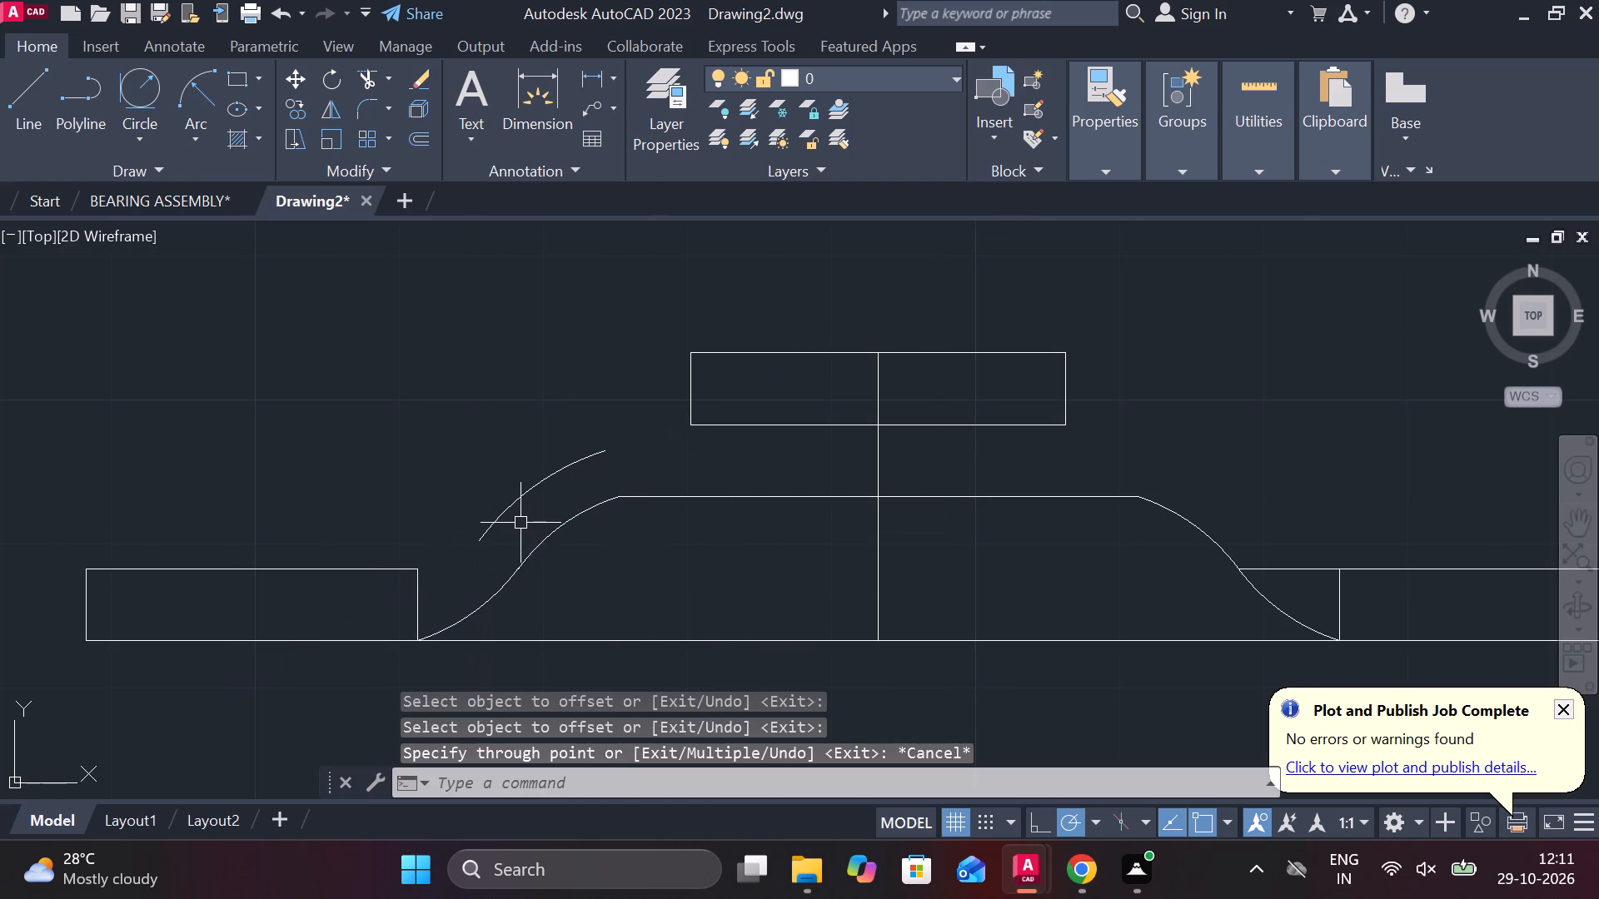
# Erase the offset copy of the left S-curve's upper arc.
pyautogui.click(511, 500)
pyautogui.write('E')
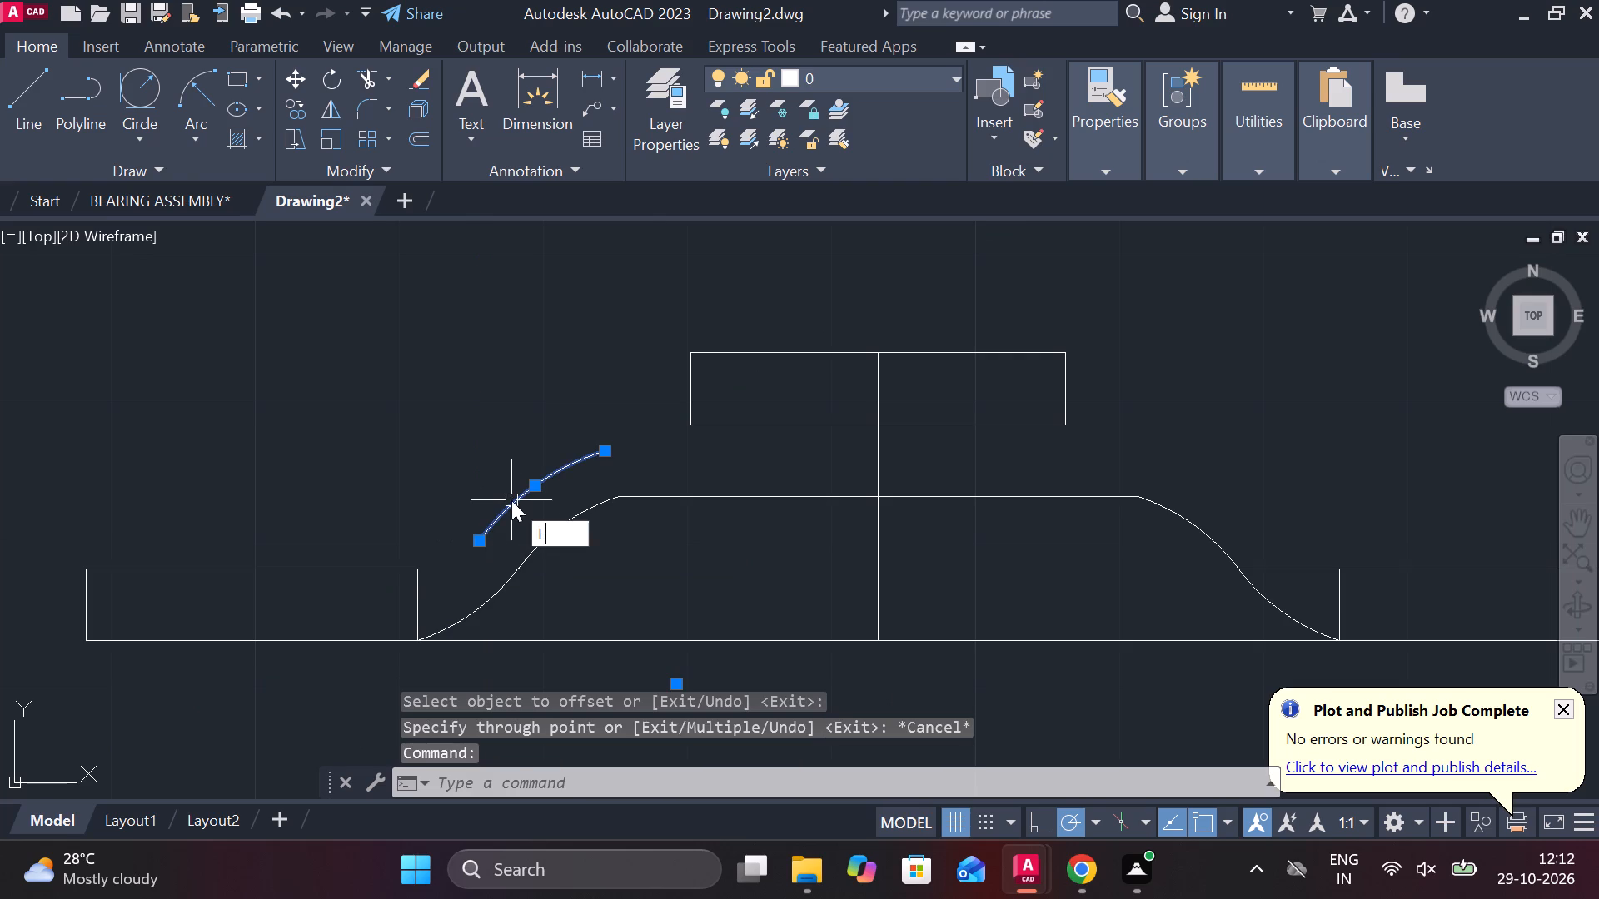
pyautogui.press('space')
# Examine the junction where the two arcs of the left inner S-curve meet.
pyautogui.scroll(5, 524, 575)
pyautogui.scroll(-3, 504, 581)
pyautogui.scroll(3, 508, 564)
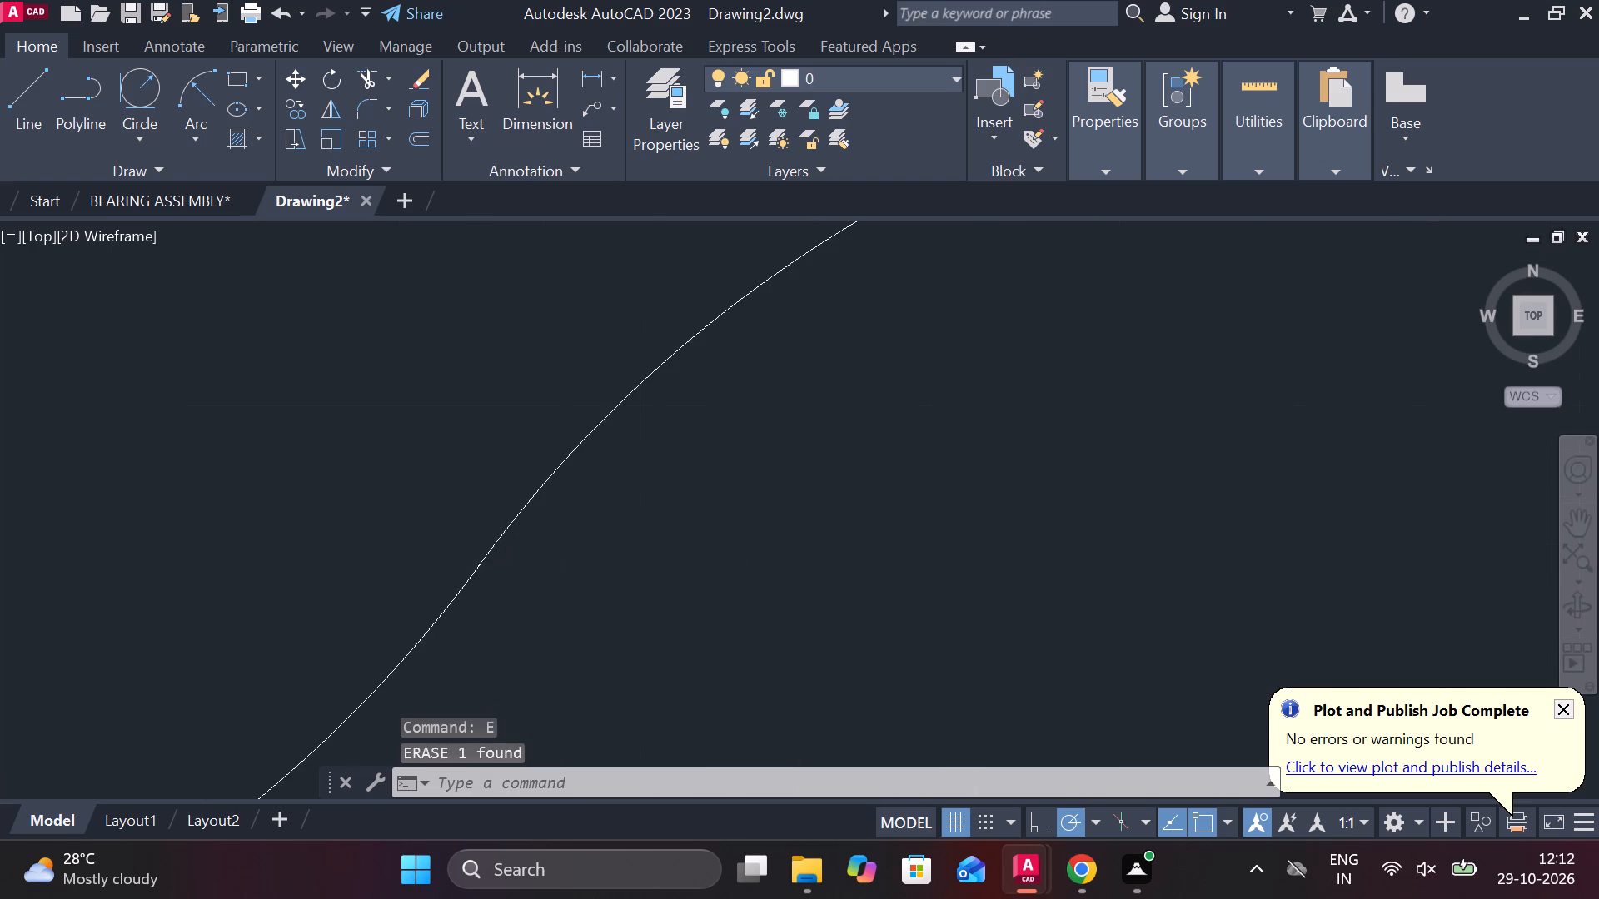
pyautogui.scroll(3, 497, 563)
pyautogui.moveTo(500, 579); pyautogui.dragTo(747, 602, button='middle')
pyautogui.scroll(-3, 747, 602)
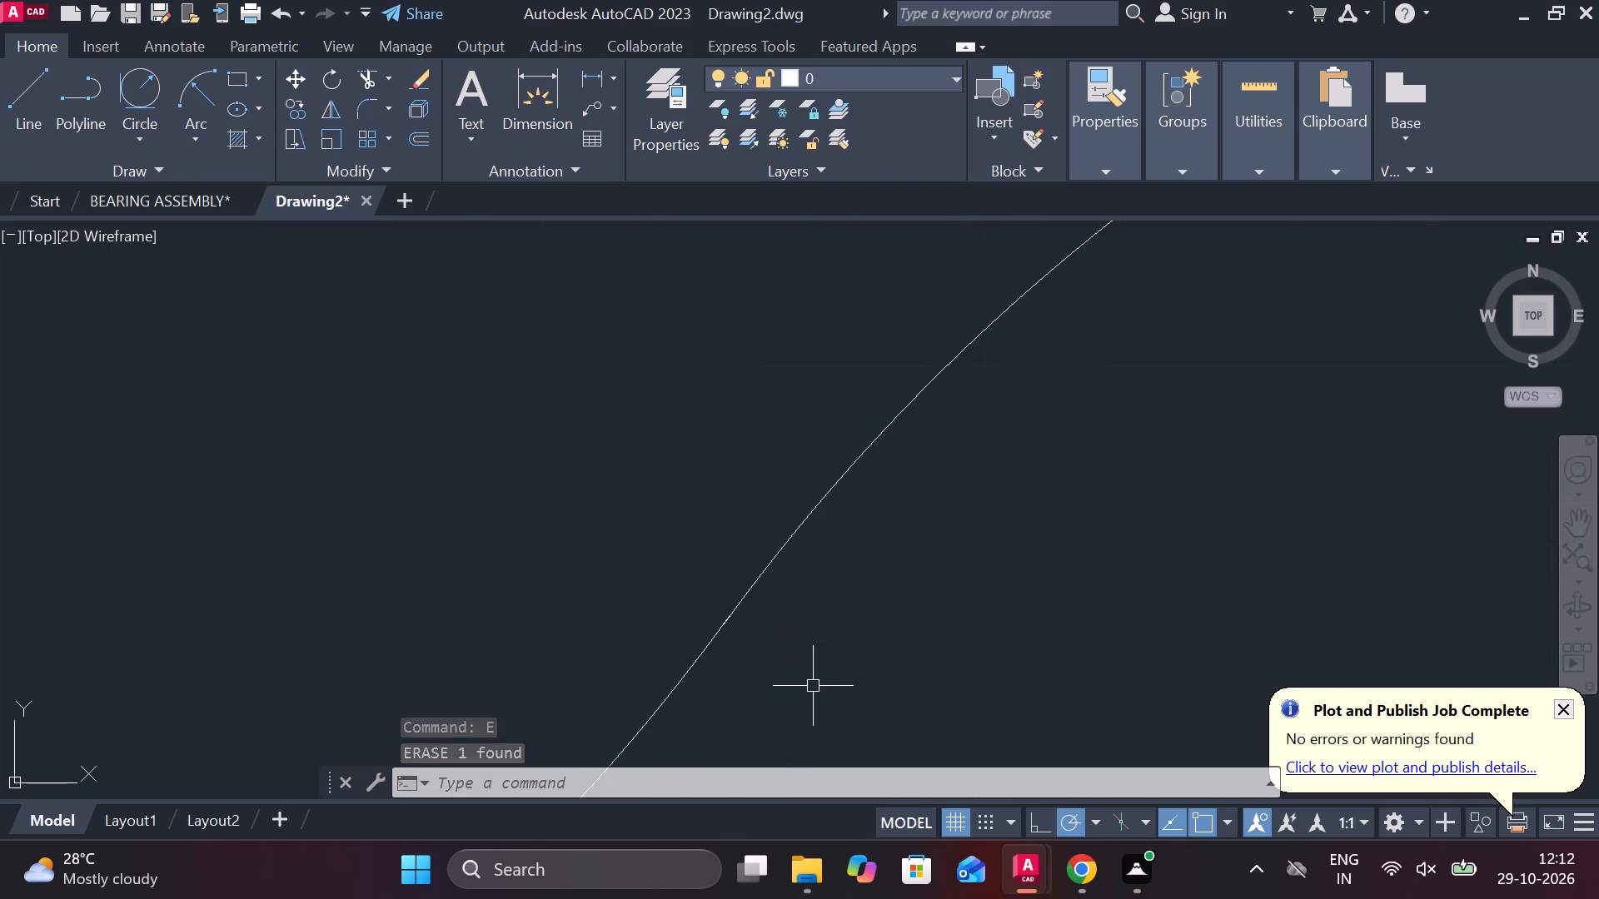
pyautogui.scroll(-3, 829, 678)
pyautogui.moveTo(772, 713); pyautogui.dragTo(795, 539, button='middle')
pyautogui.scroll(2, 827, 510)
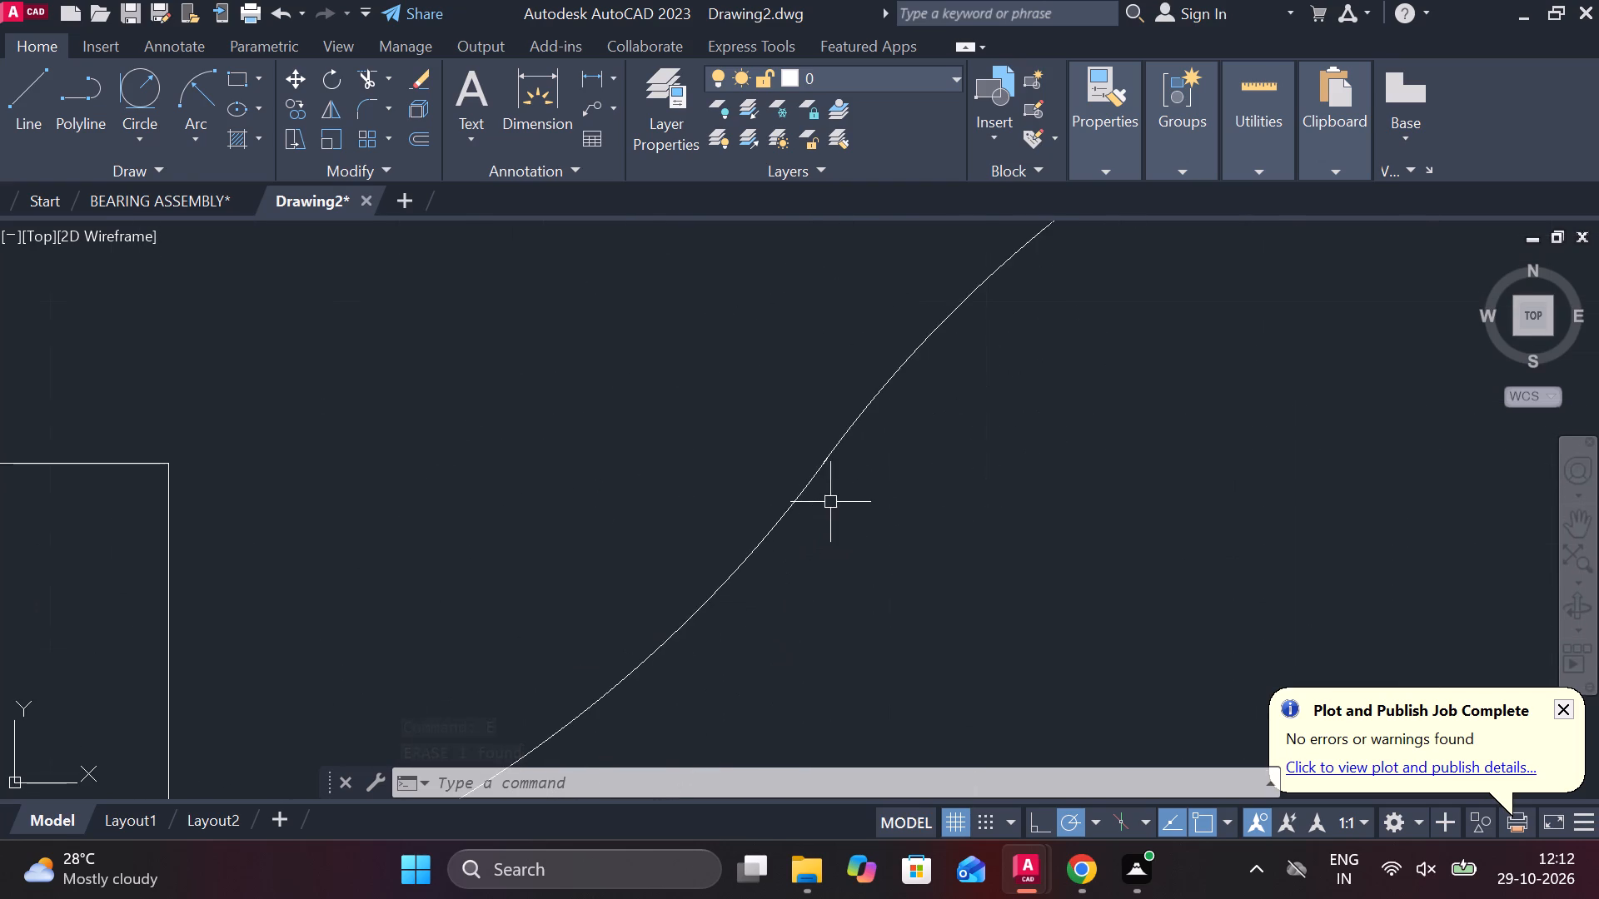
pyautogui.scroll(3, 790, 499)
pyautogui.scroll(2, 846, 446)
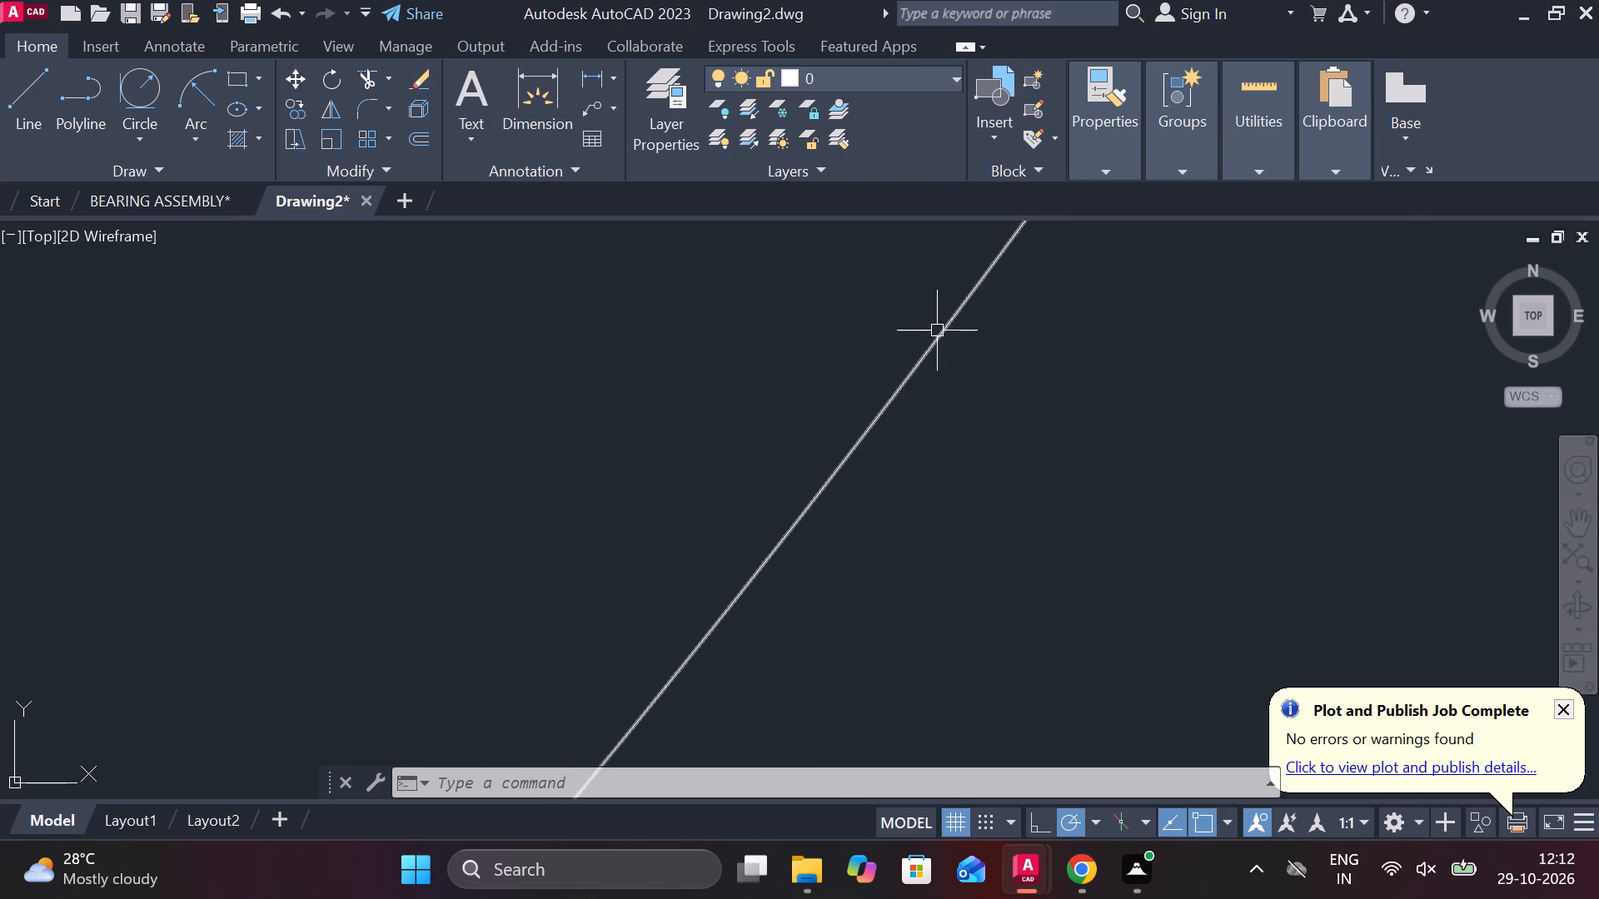
pyautogui.doubleClick(937, 330)
pyautogui.scroll(-2, 947, 382)
pyautogui.scroll(-4, 986, 490)
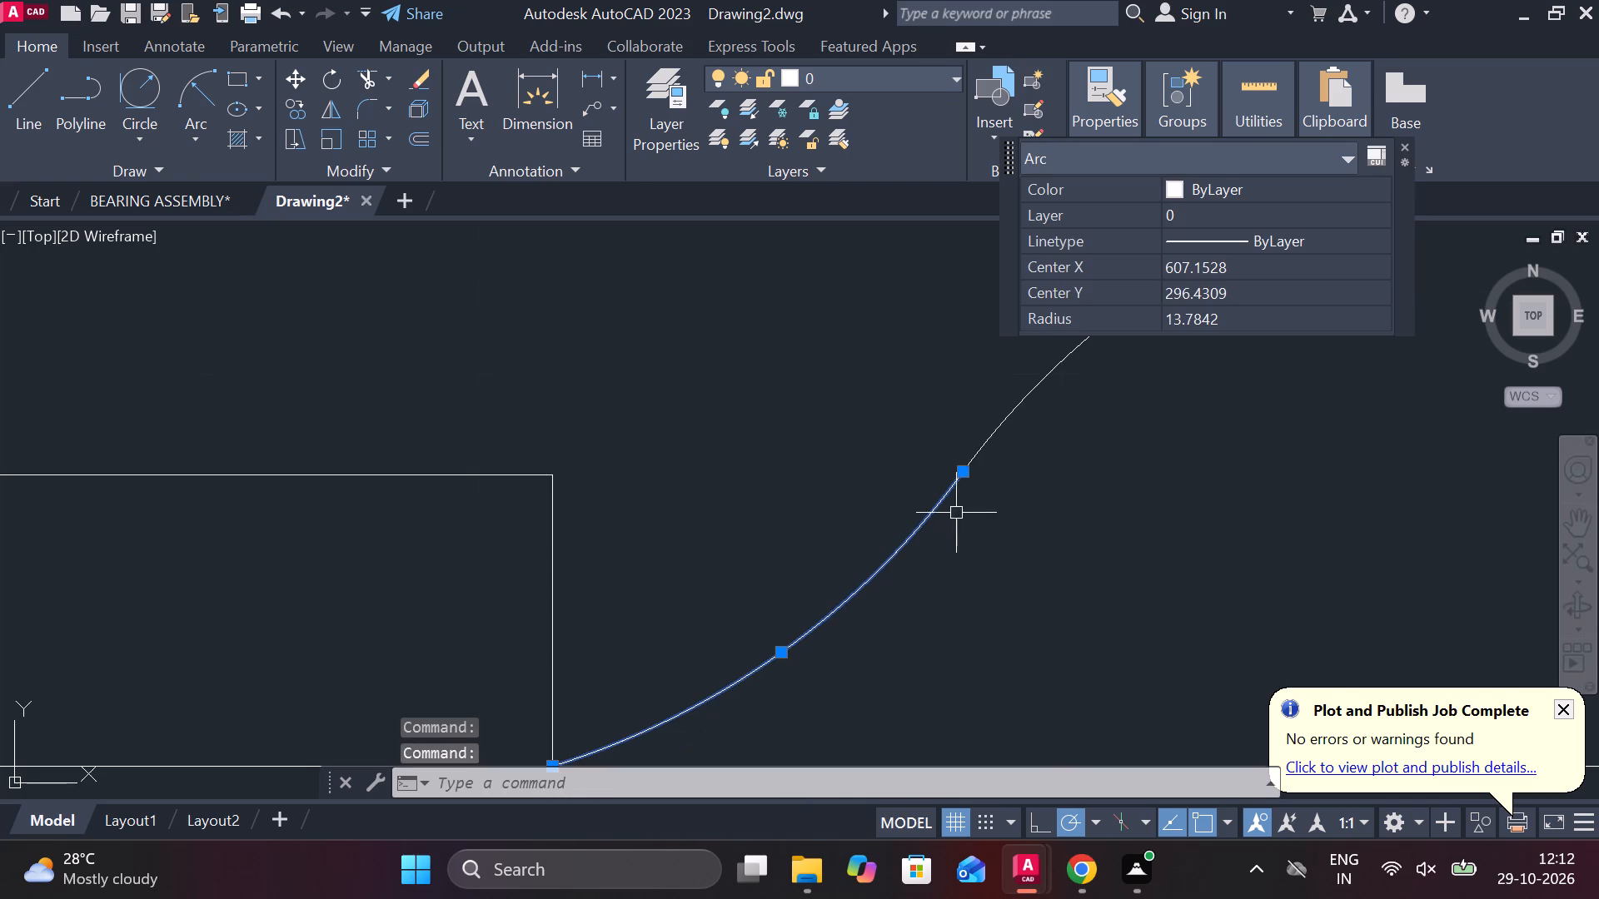
pyautogui.scroll(6, 978, 470)
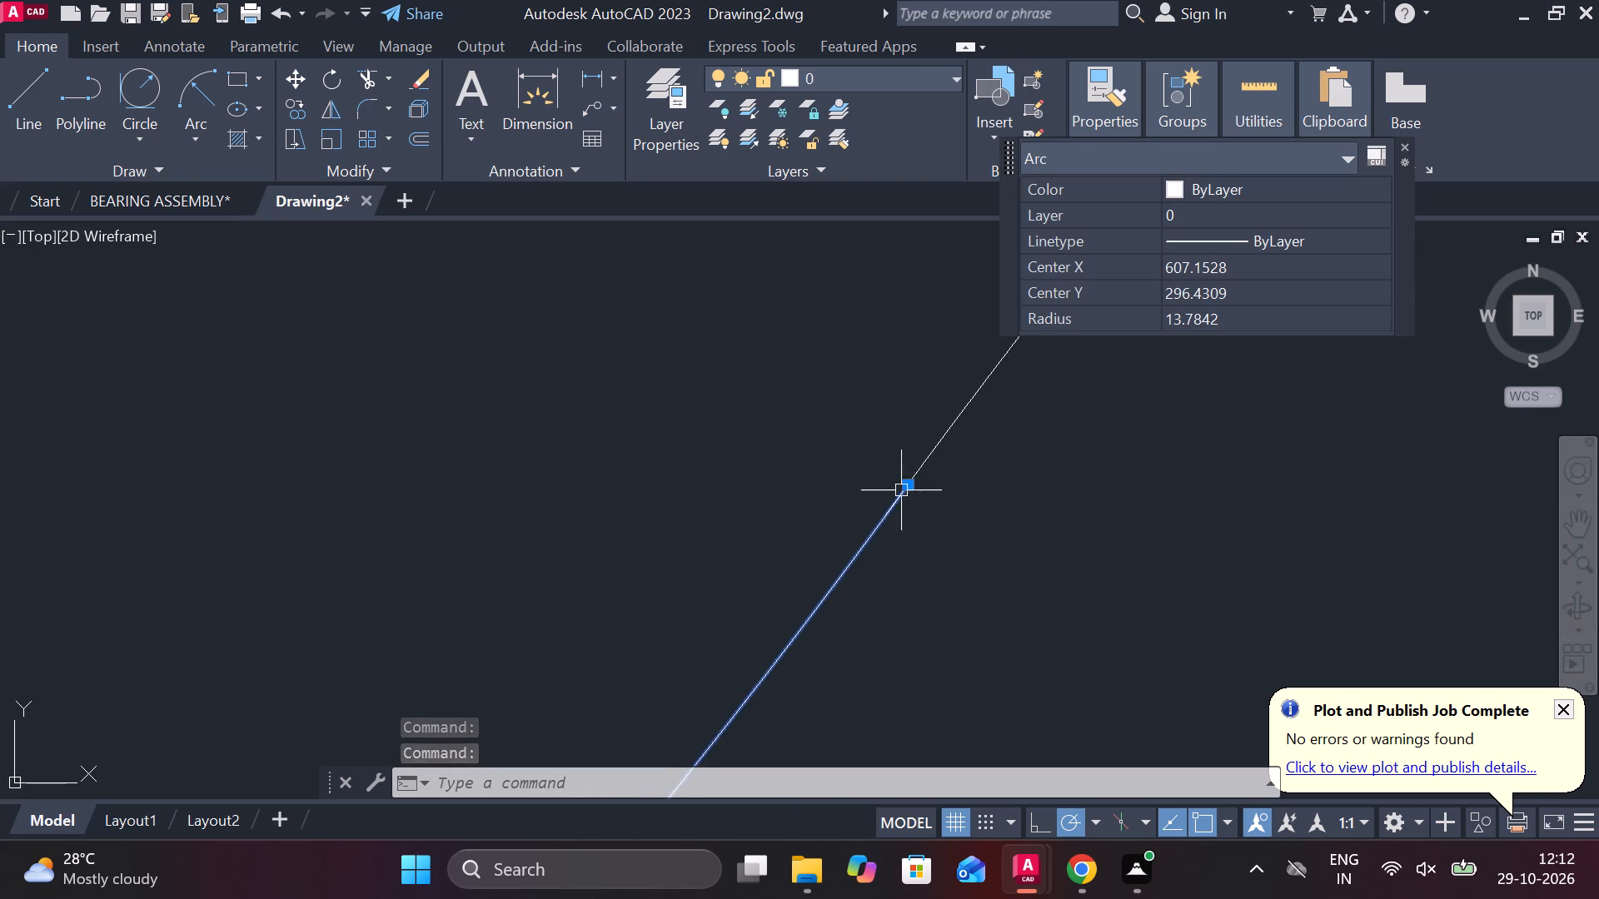
pyautogui.scroll(3, 901, 490)
pyautogui.press('Escape')
pyautogui.press('Escape')
pyautogui.press('Escape')
pyautogui.press('Escape')
pyautogui.press('Escape')
pyautogui.press('Escape')
pyautogui.press('Escape')
pyautogui.press('Escape')
pyautogui.press('Escape')
pyautogui.press('Escape')
pyautogui.press('Escape')
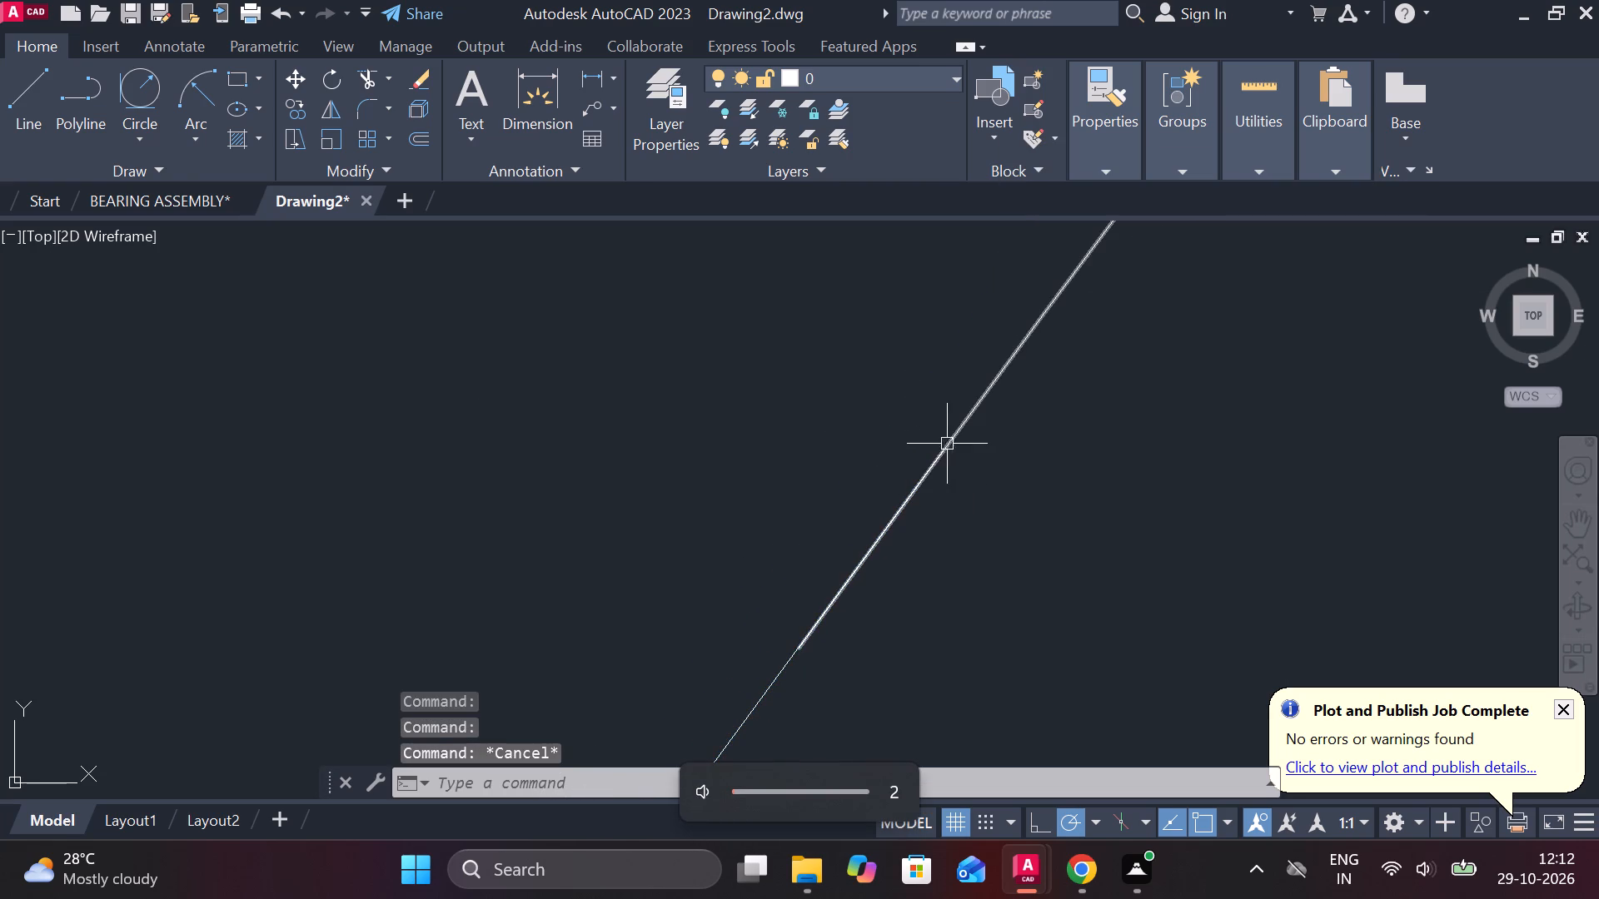
# Trim the overlapping arc portion at the junction of the left inner S-curve's two arcs.
pyautogui.write('TR')
pyautogui.press('space')
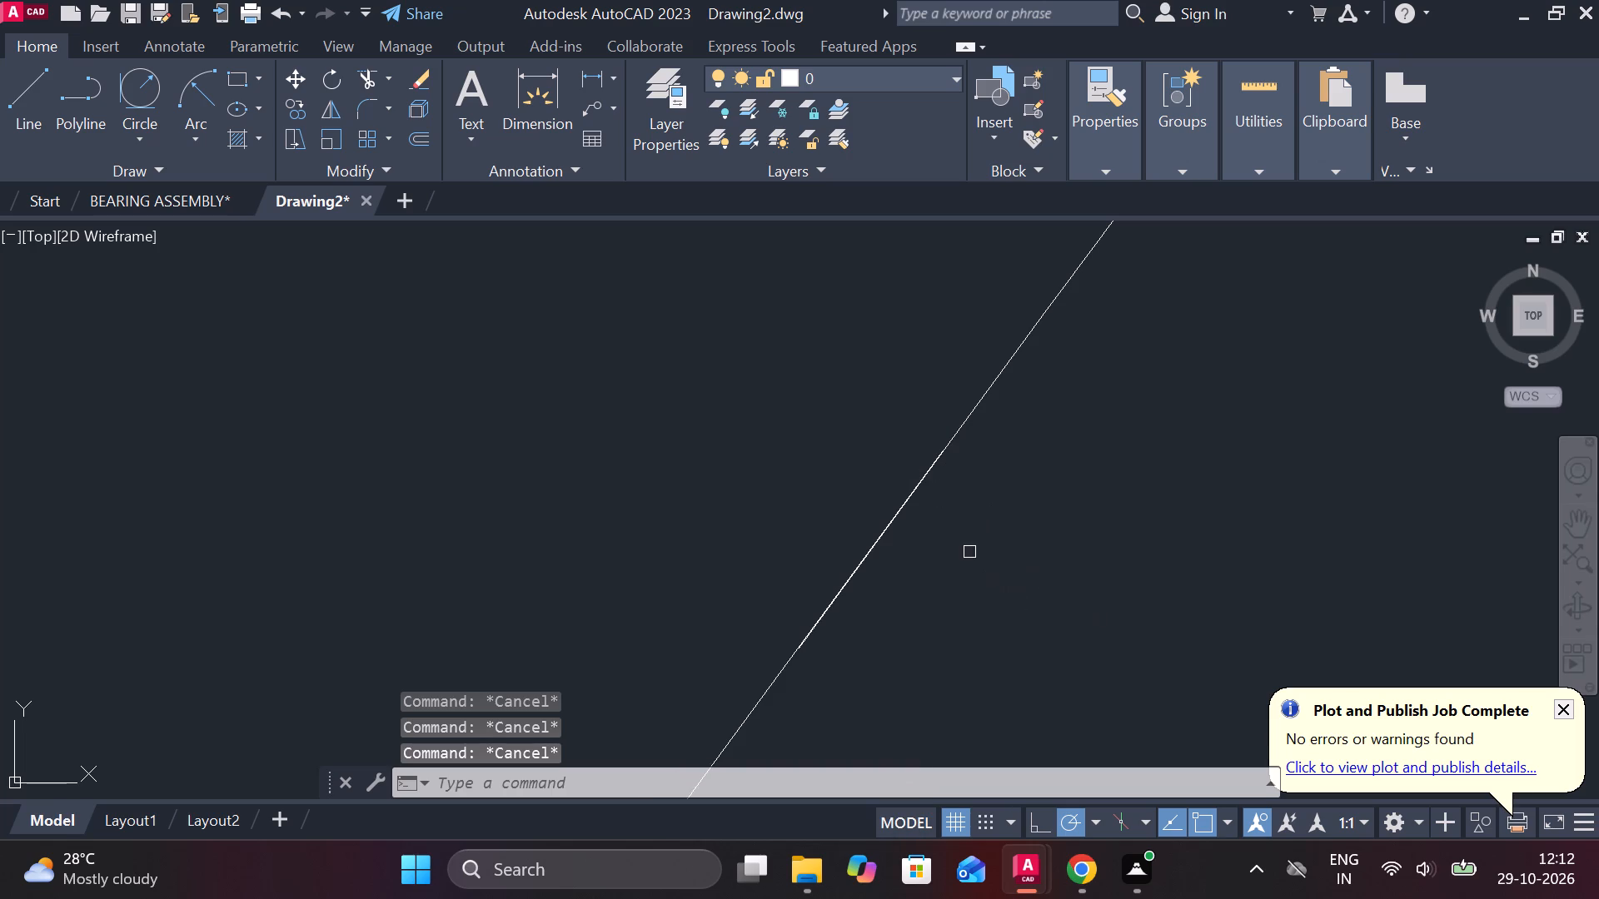
pyautogui.click(912, 496)
pyautogui.scroll(-7, 959, 510)
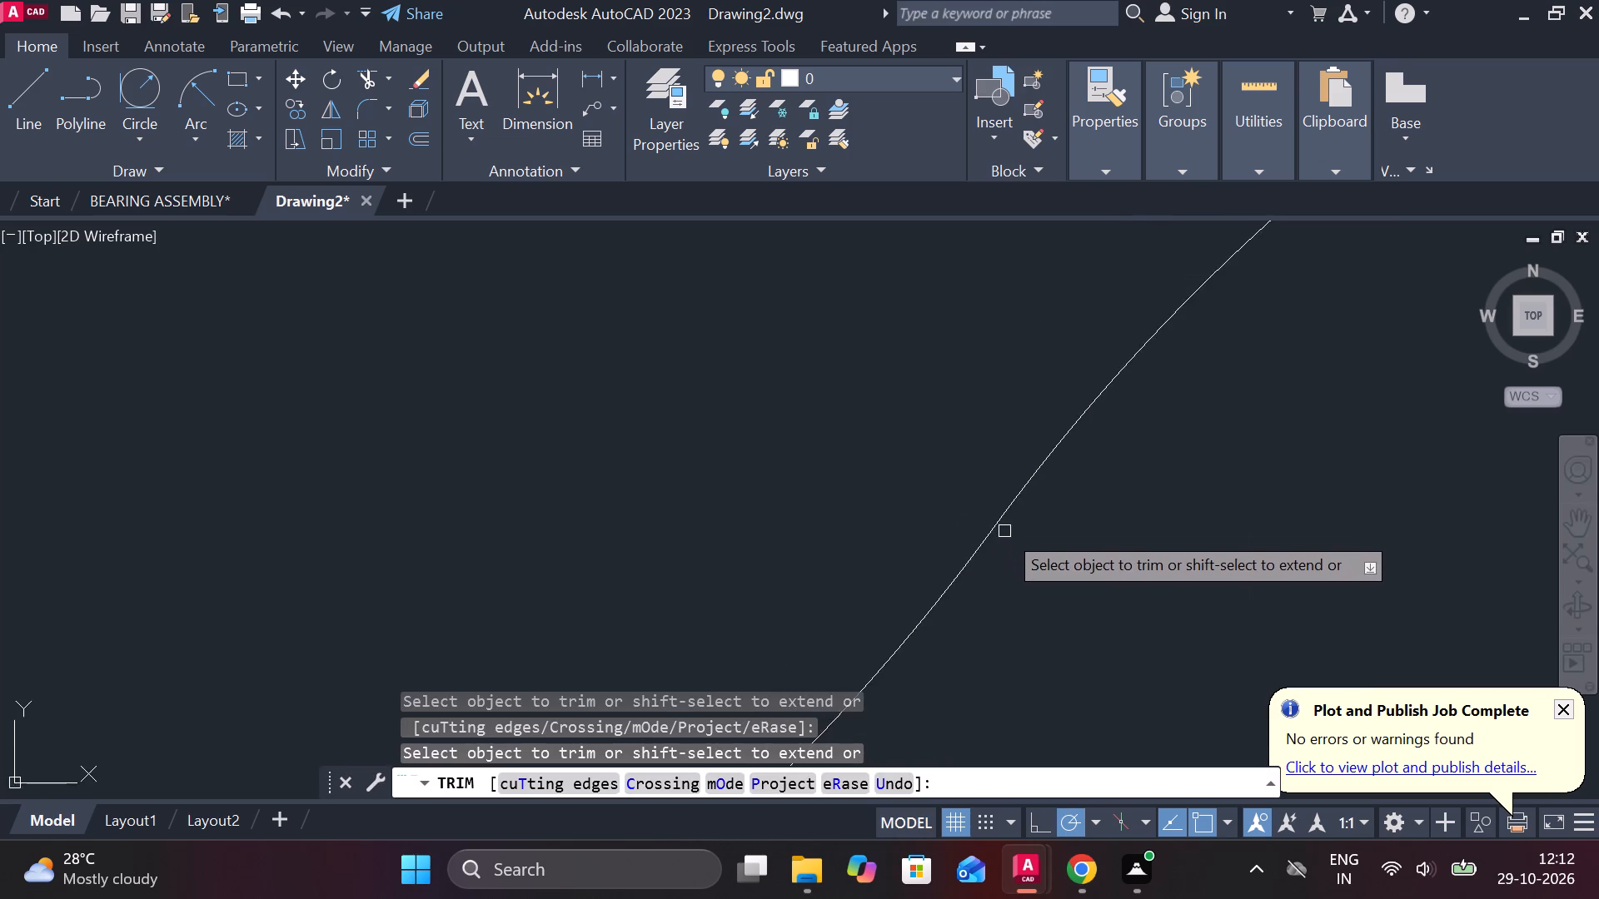
pyautogui.scroll(-3, 1005, 537)
pyautogui.press('Escape')
# Join the upper and lower arcs of the left inner S-curve into one polyline.
pyautogui.click(1045, 487)
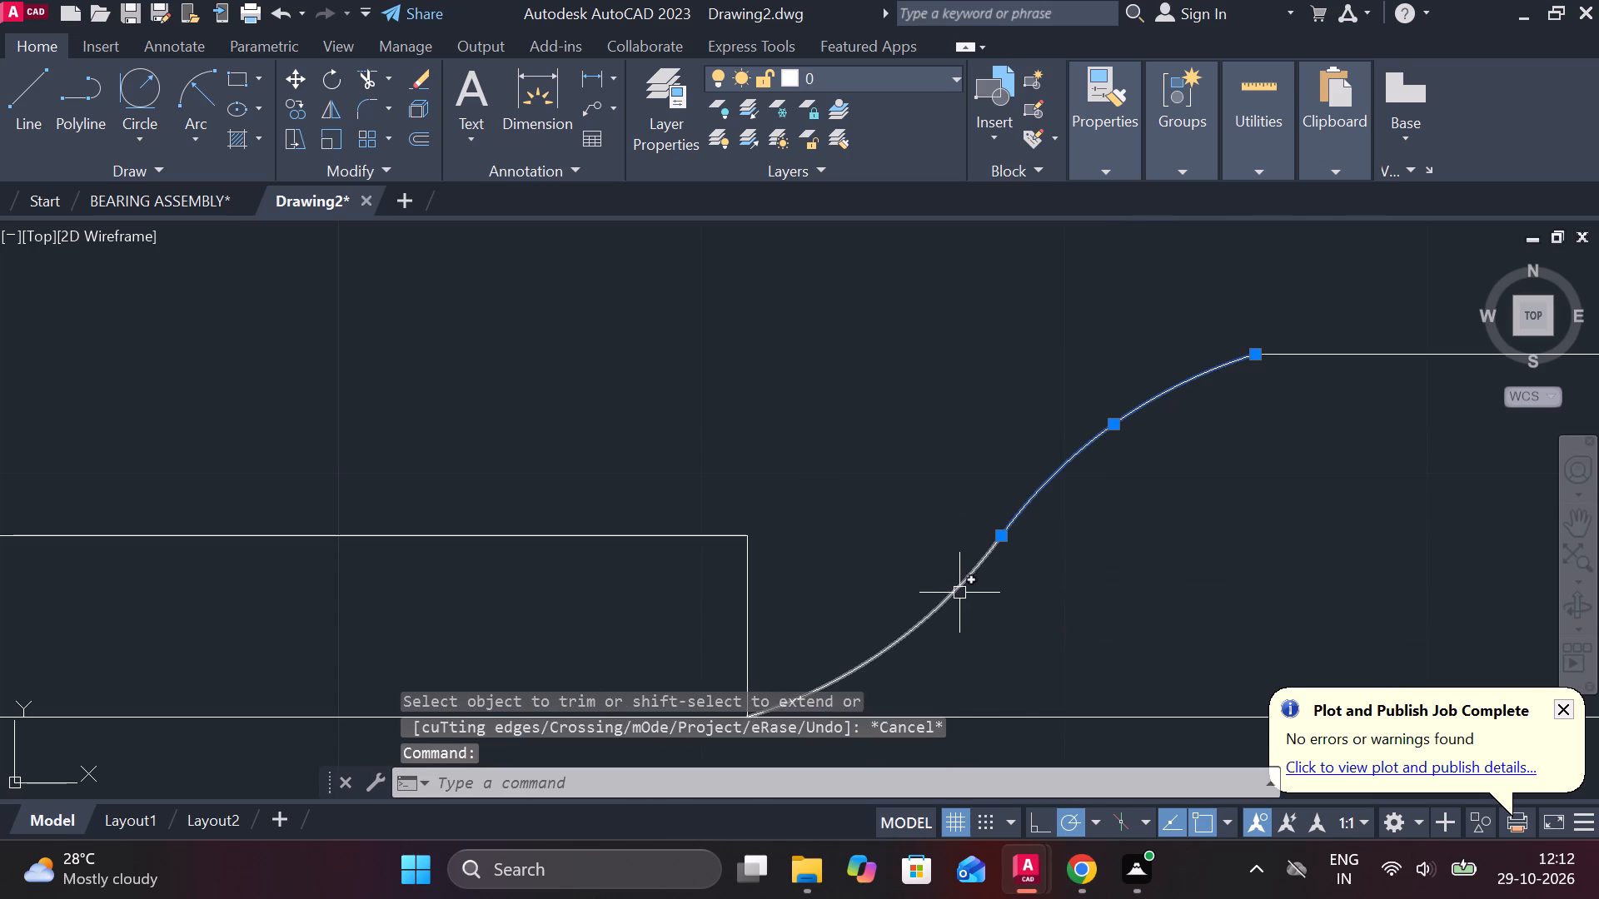
pyautogui.click(957, 594)
pyautogui.press('j')
pyautogui.press('Return')
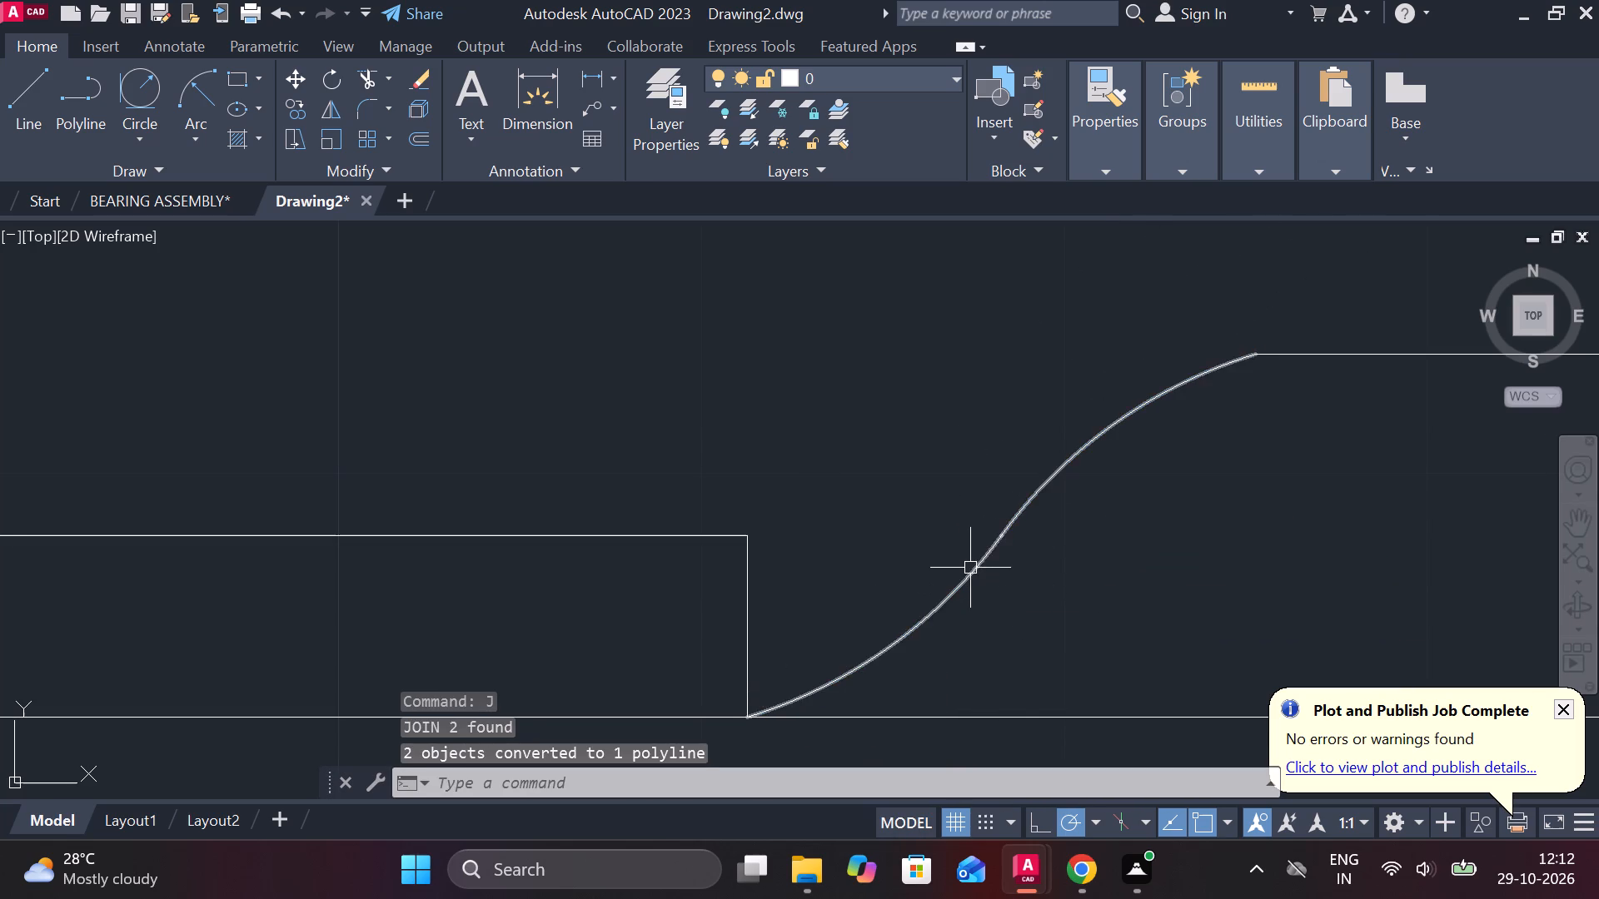
# Offset the joined left S-curve outward through the upper end of the plate's short vertical line.
pyautogui.click(971, 569)
pyautogui.press('o')
pyautogui.press('Return')
pyautogui.press('Return')
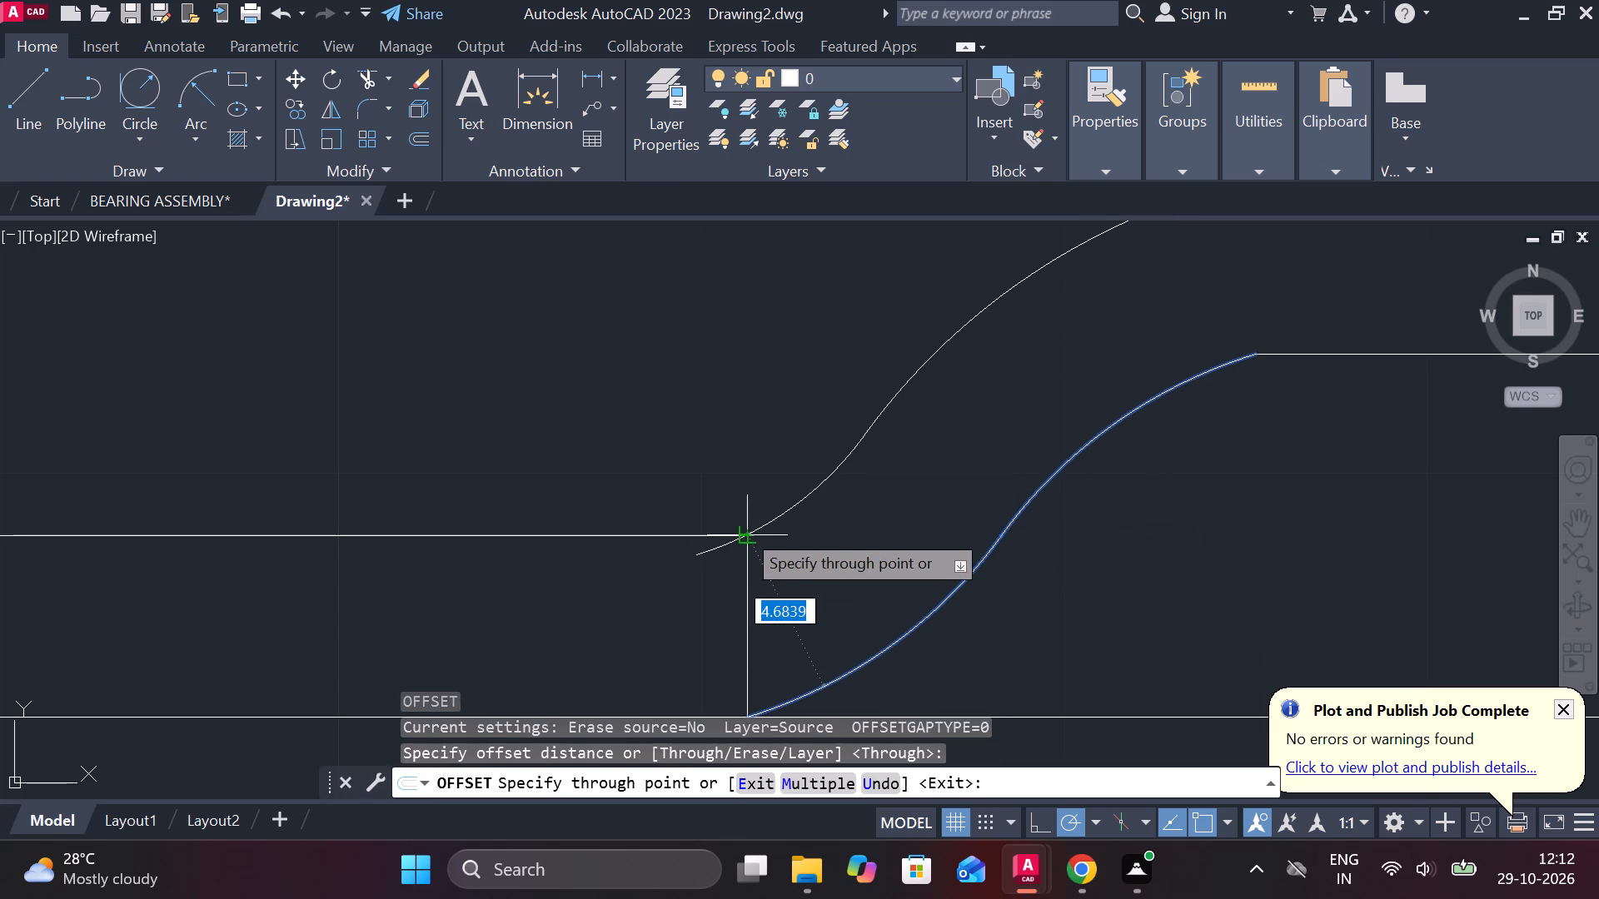
pyautogui.click(743, 529)
pyautogui.scroll(-3, 939, 521)
pyautogui.moveTo(1056, 529); pyautogui.dragTo(1021, 556, button='middle')
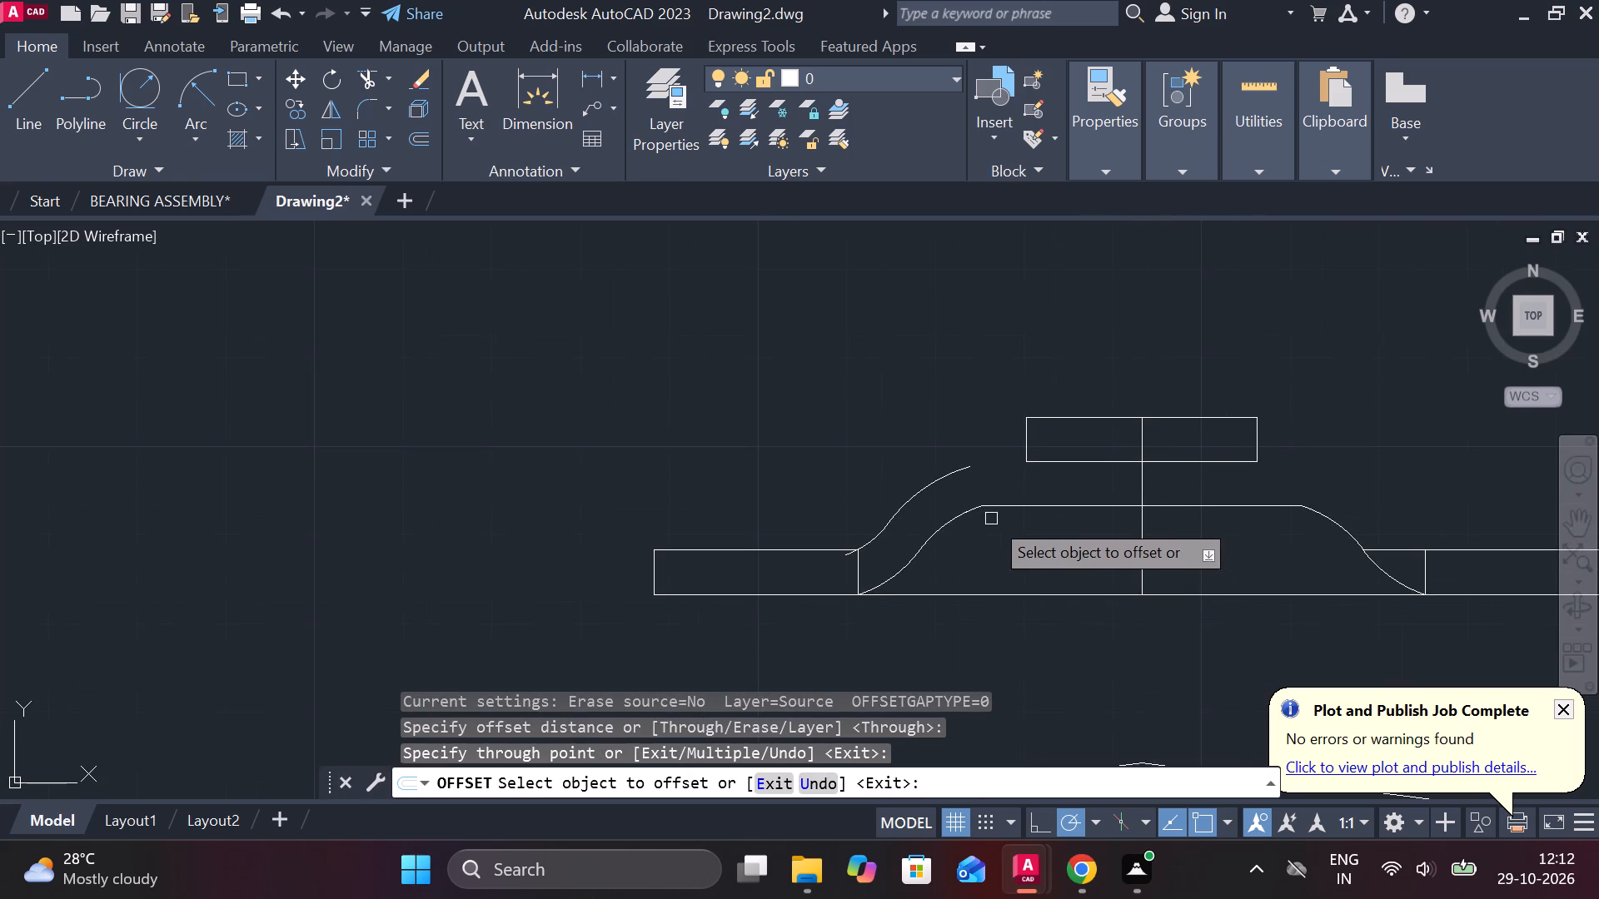
pyautogui.scroll(2, 970, 507)
pyautogui.press('Escape')
# Extend the upper end of the offset curve to the raised block's left edge.
pyautogui.write('EX')
pyautogui.press('space')
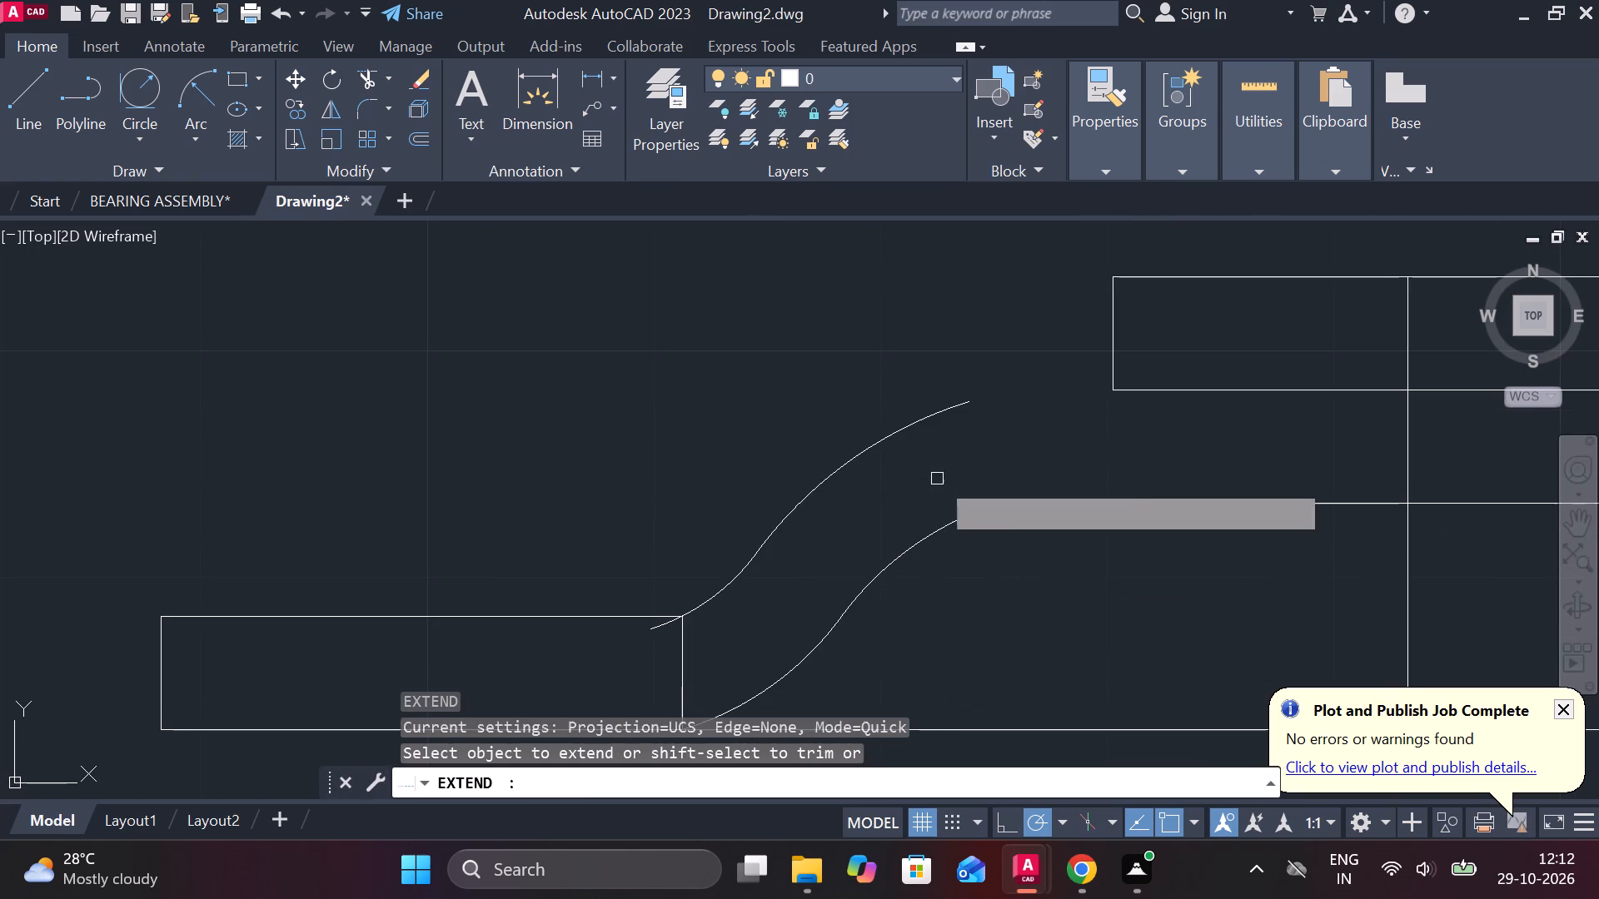
pyautogui.click(912, 425)
pyautogui.scroll(-2, 1118, 449)
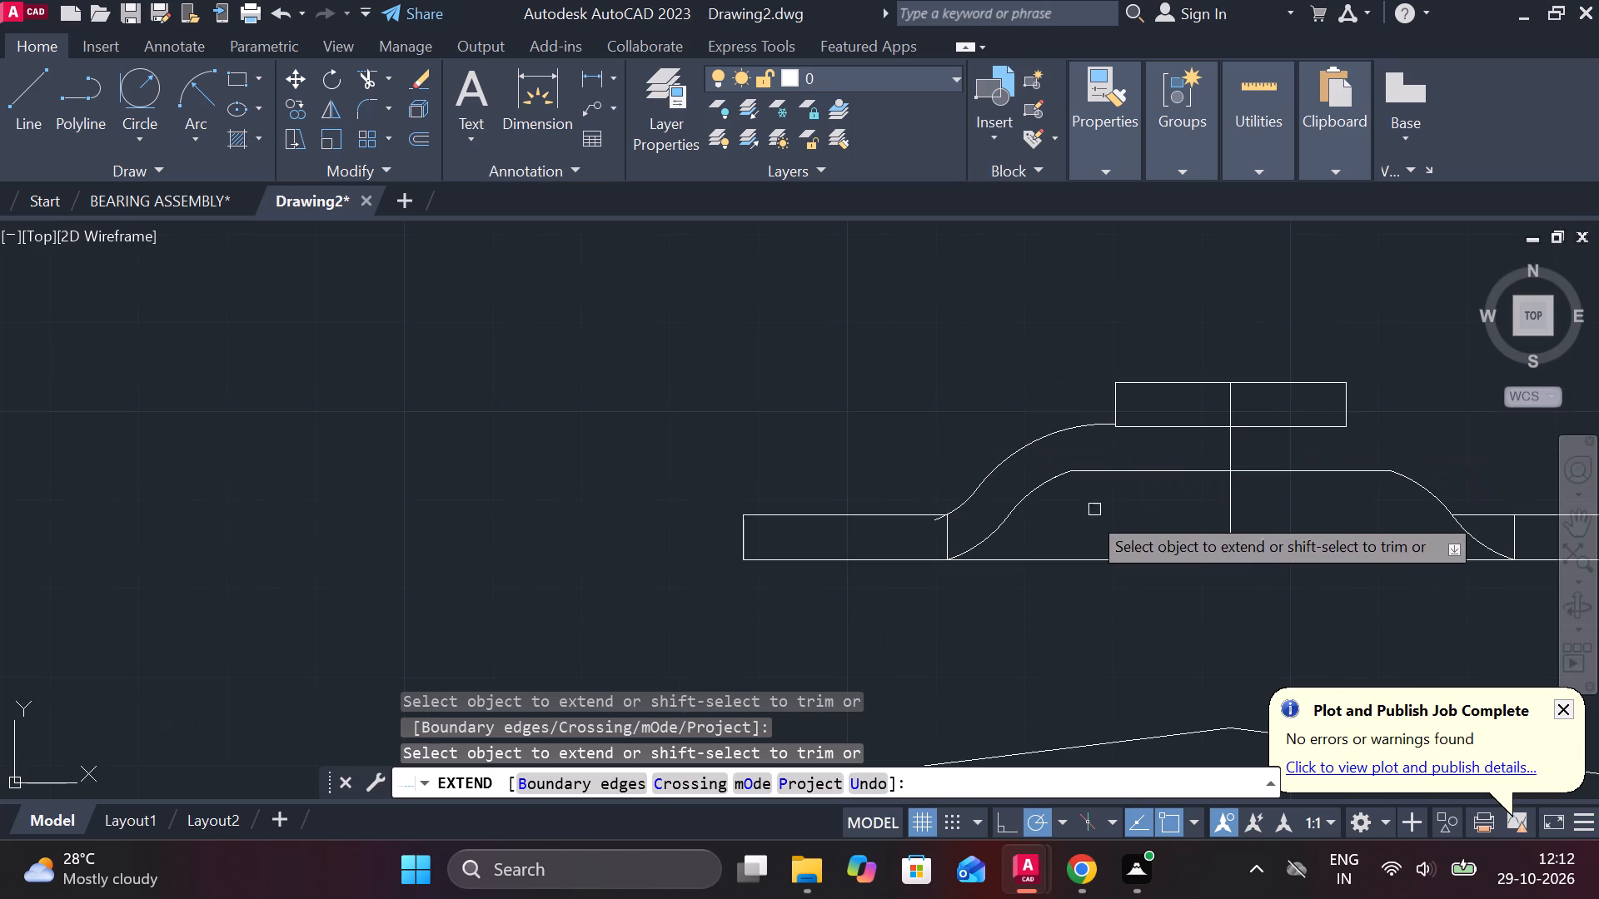
pyautogui.moveTo(1134, 525); pyautogui.dragTo(973, 550, button='middle')
pyautogui.press('Escape')
# Trim the offset curve's lower tail that projects inside the plate's left end.
pyautogui.scroll(2, 682, 494)
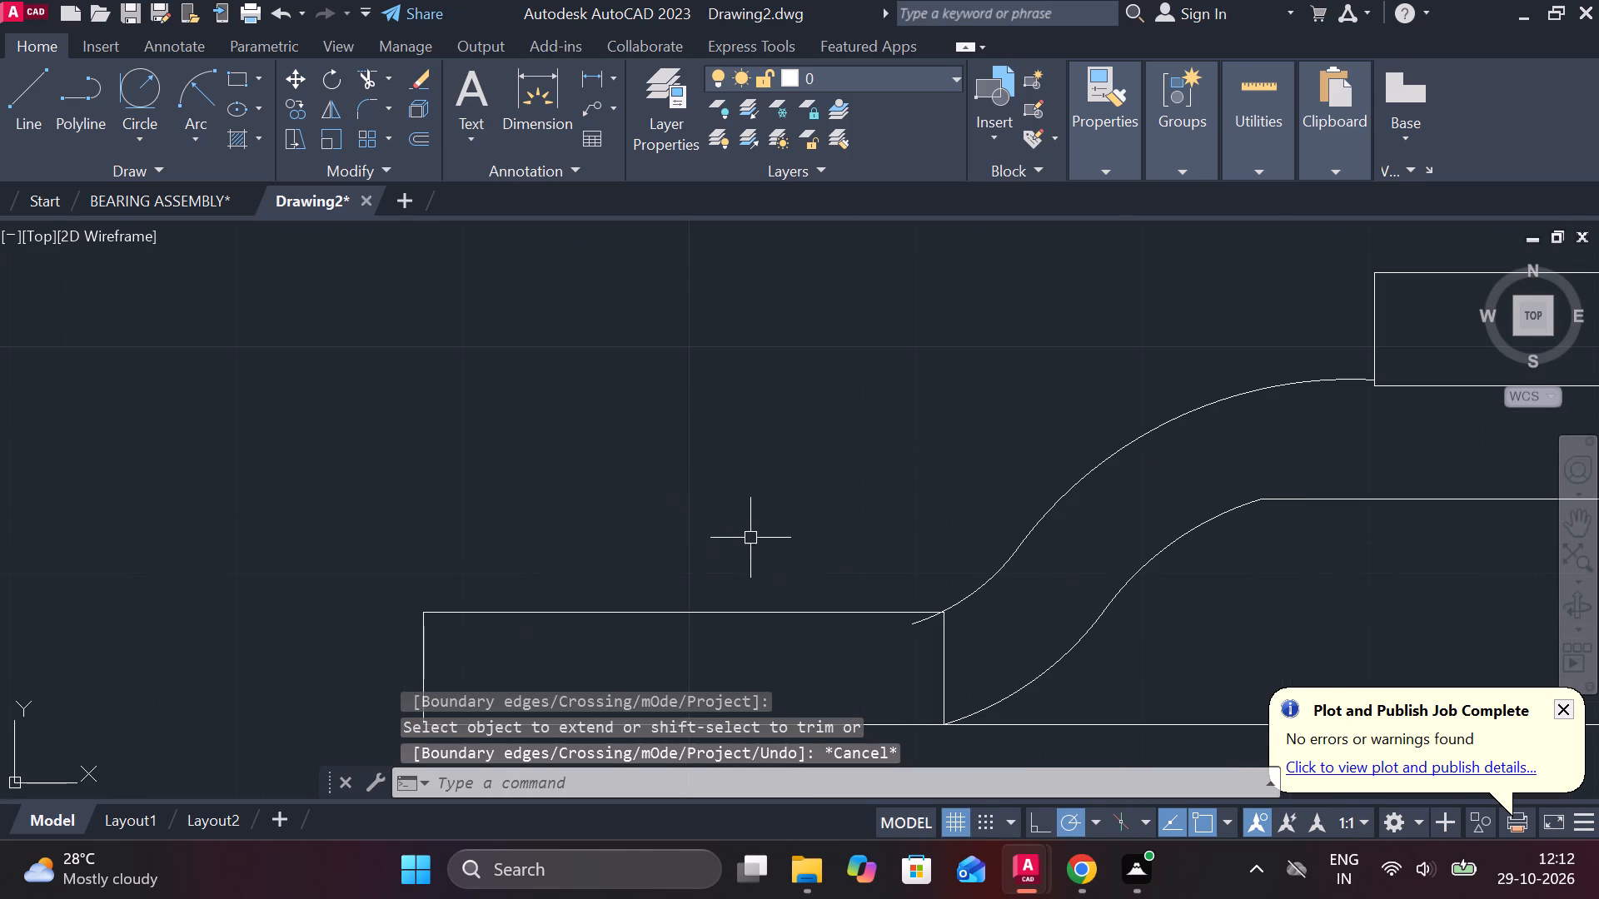
pyautogui.write('TR')
pyautogui.press('space')
pyautogui.click(920, 625)
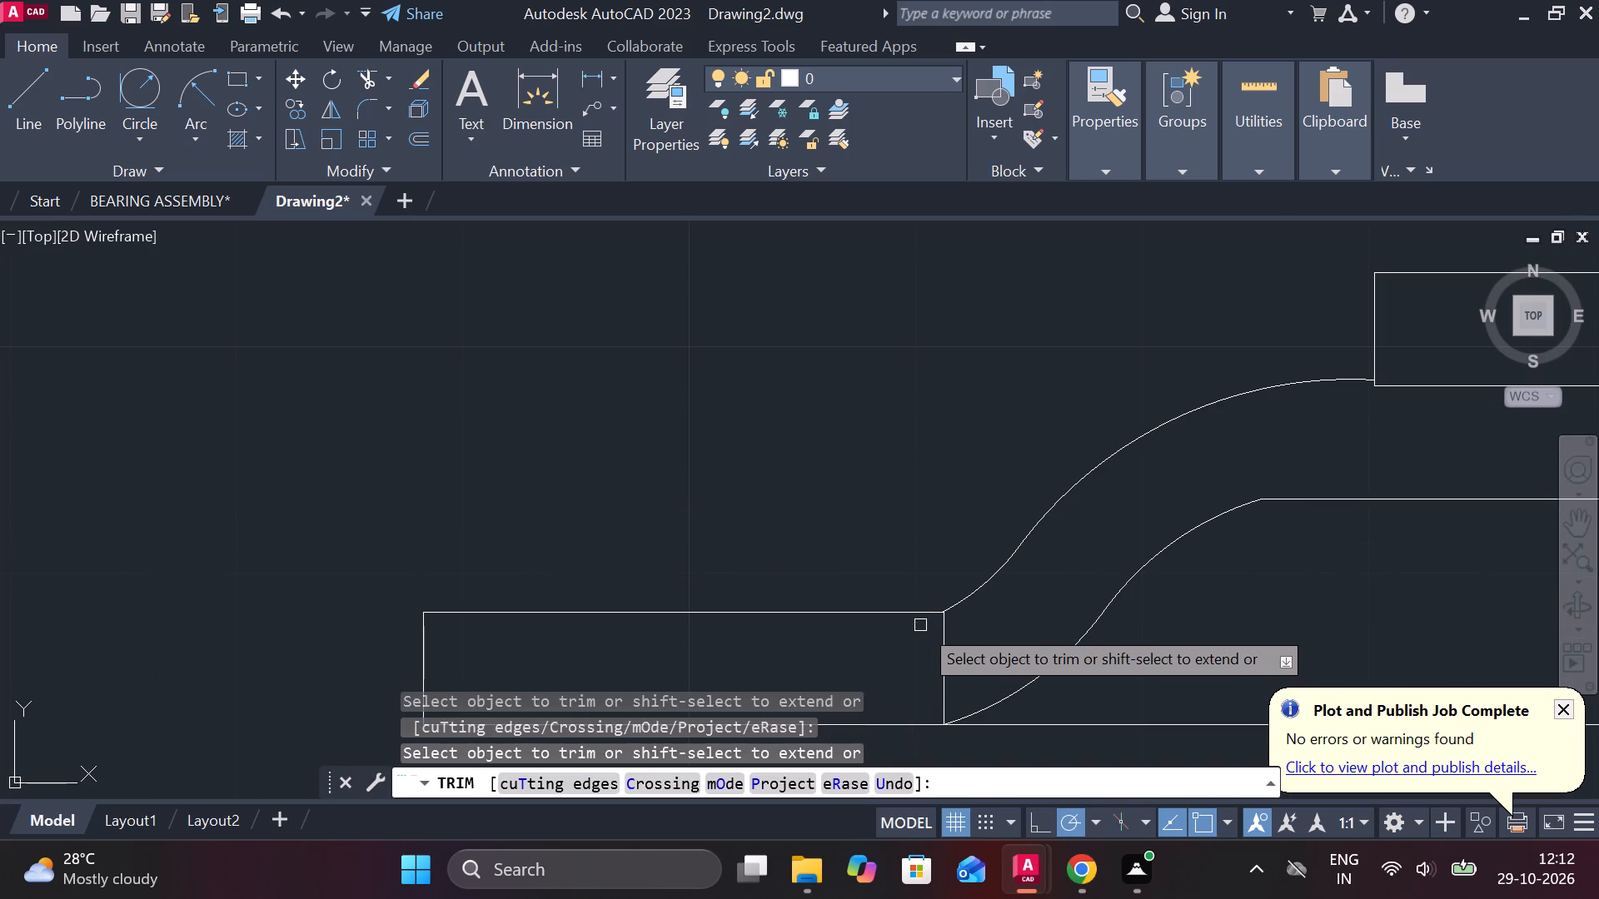
# Trim the raised block's left edge below the offset curve and remove the block's bottom edge.
pyautogui.scroll(-2, 1228, 662)
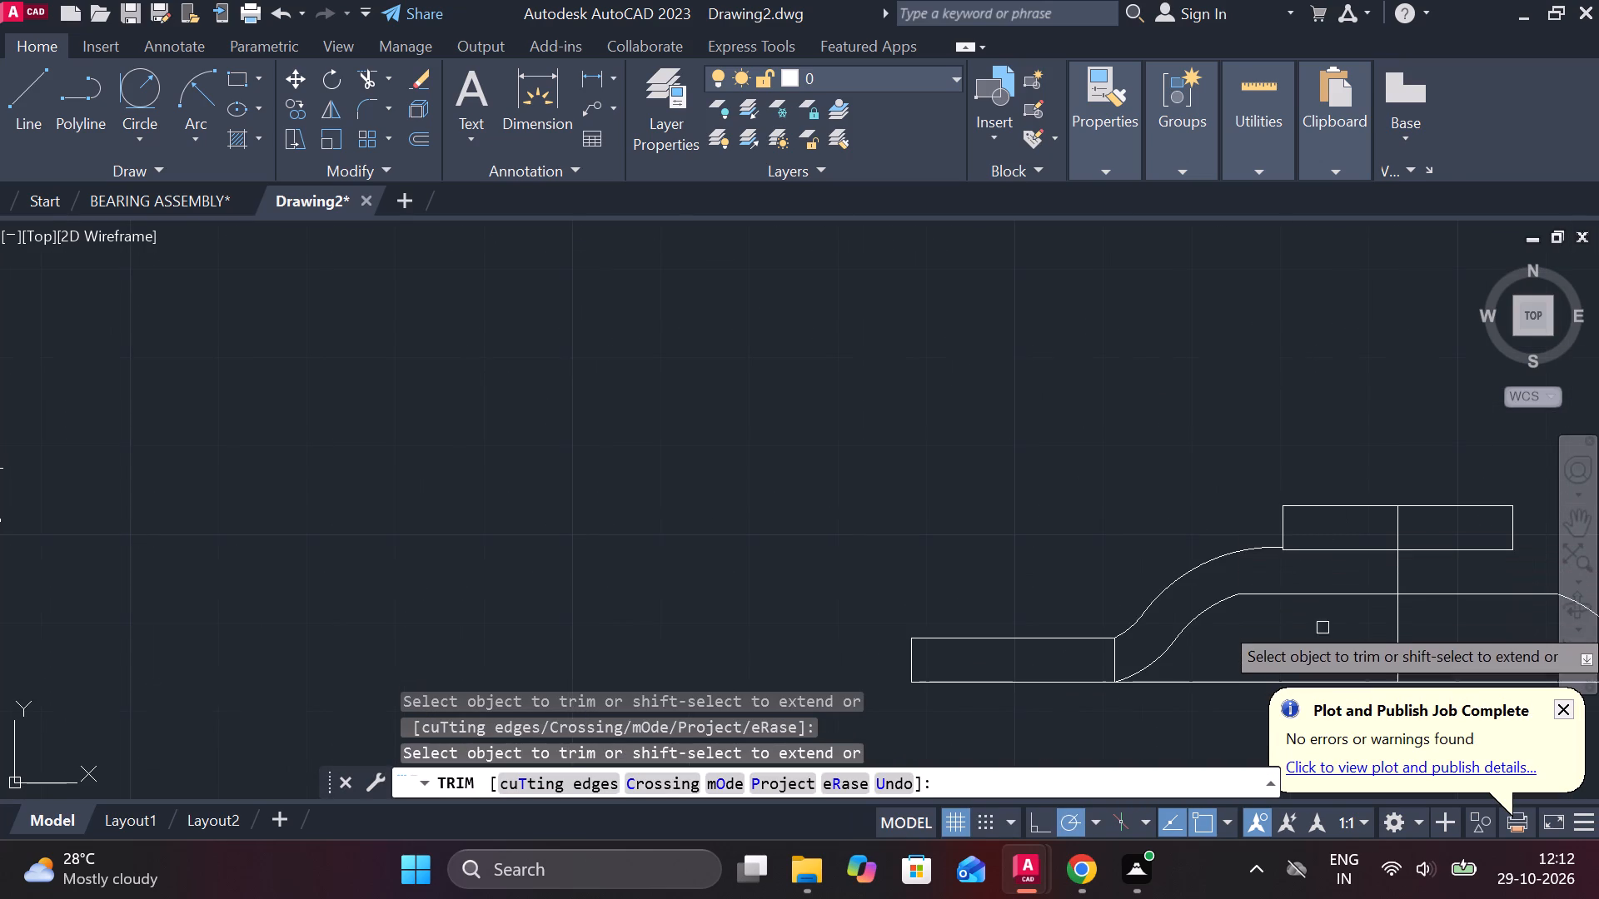
pyautogui.scroll(2, 1321, 558)
pyautogui.scroll(2, 1226, 548)
pyautogui.moveTo(1226, 548); pyautogui.dragTo(1150, 576, button='middle')
pyautogui.scroll(2, 1150, 576)
pyautogui.click(1113, 526)
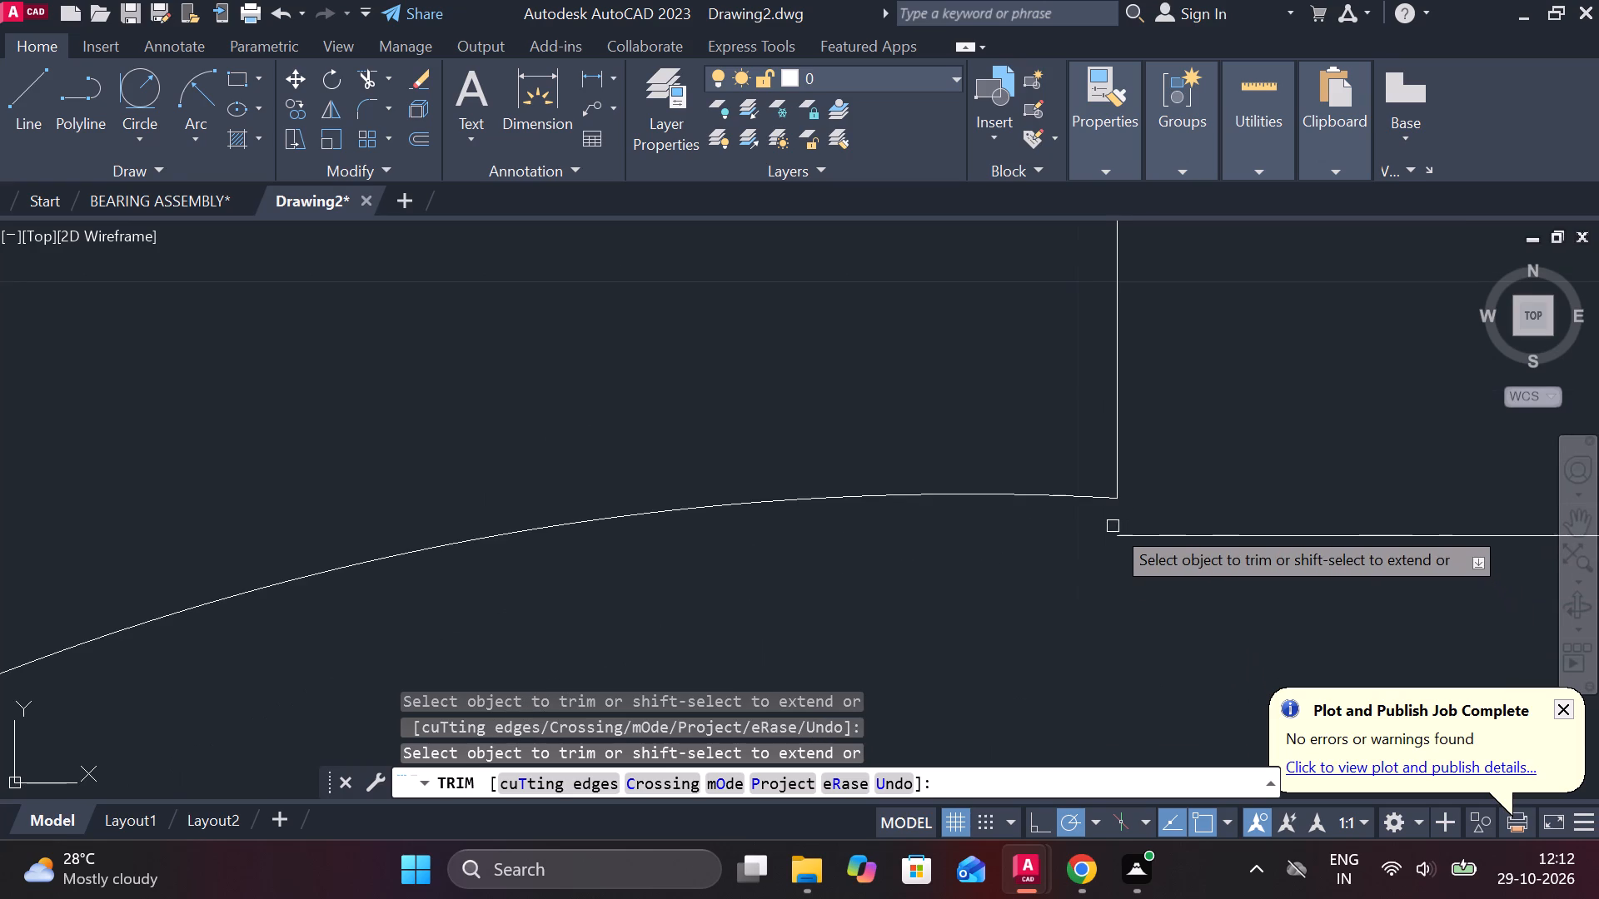
pyautogui.click(1123, 531)
pyautogui.scroll(-5, 1128, 531)
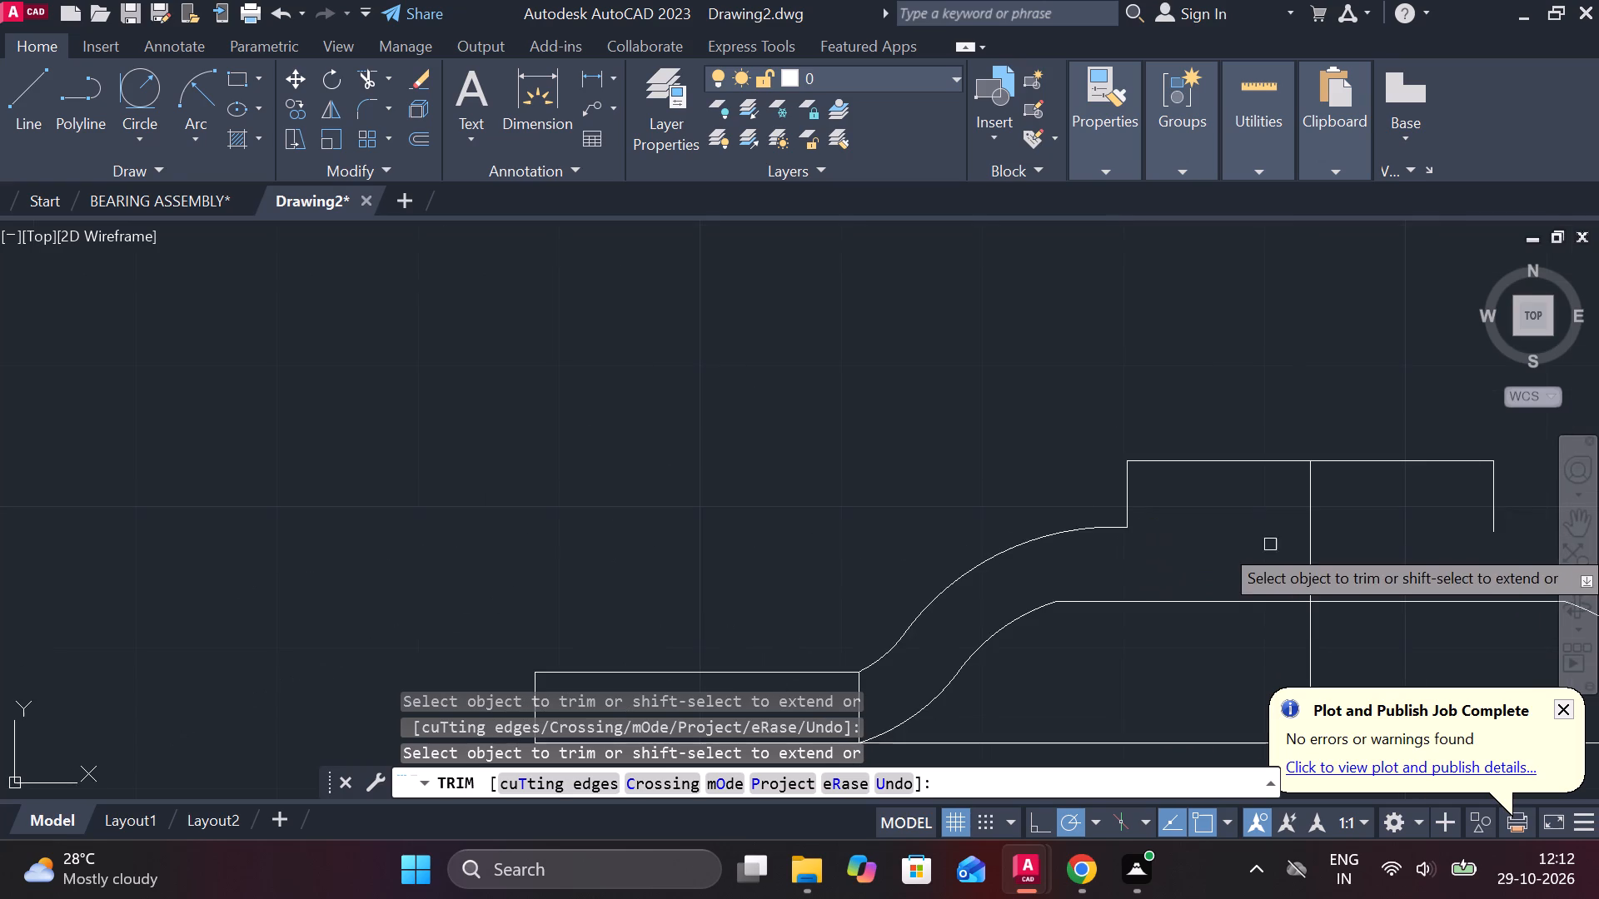
pyautogui.moveTo(1223, 543); pyautogui.dragTo(1000, 512, button='middle')
pyautogui.press('Escape')
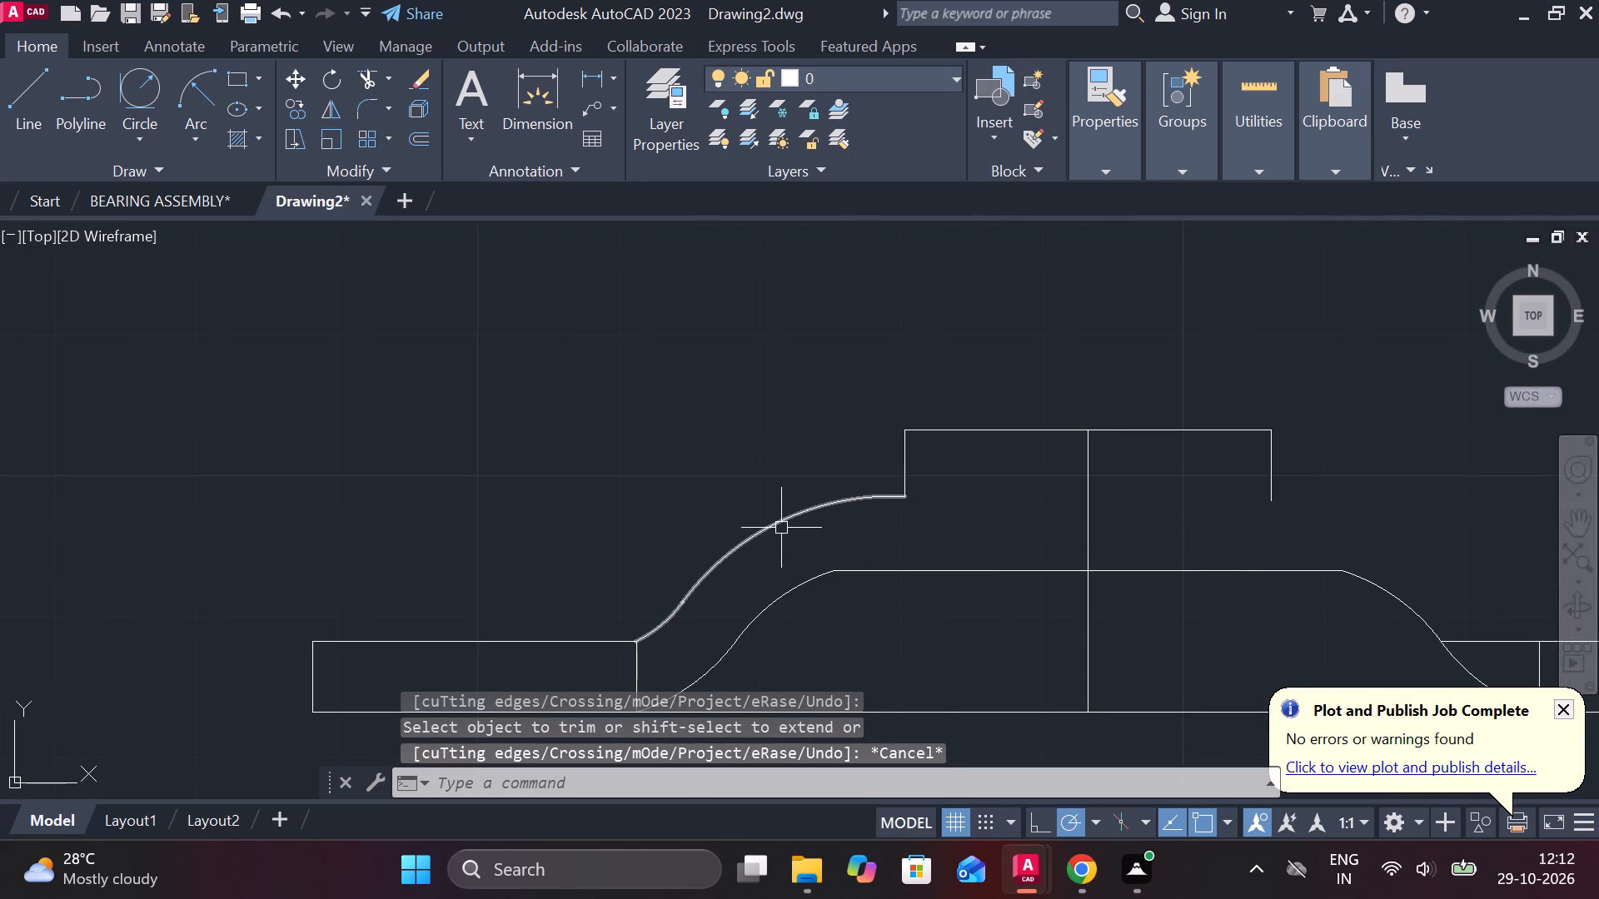
# Mirror the outer offset curve about the vertical centre line, keeping the original.
pyautogui.click(780, 528)
pyautogui.write('MI')
pyautogui.press('Return')
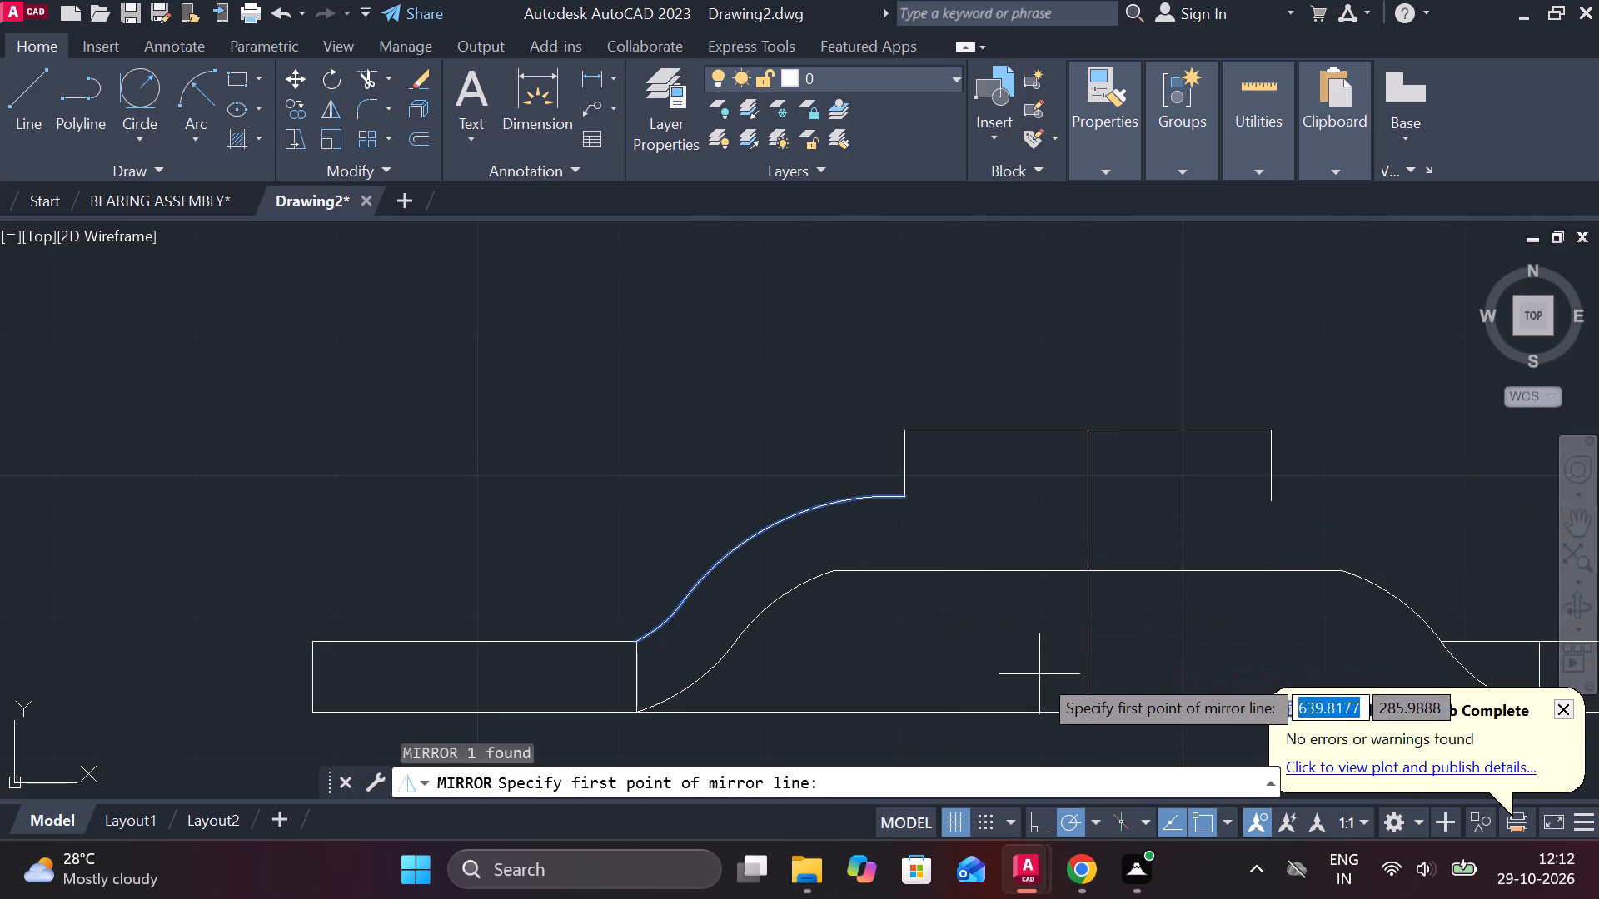
pyautogui.click(1083, 714)
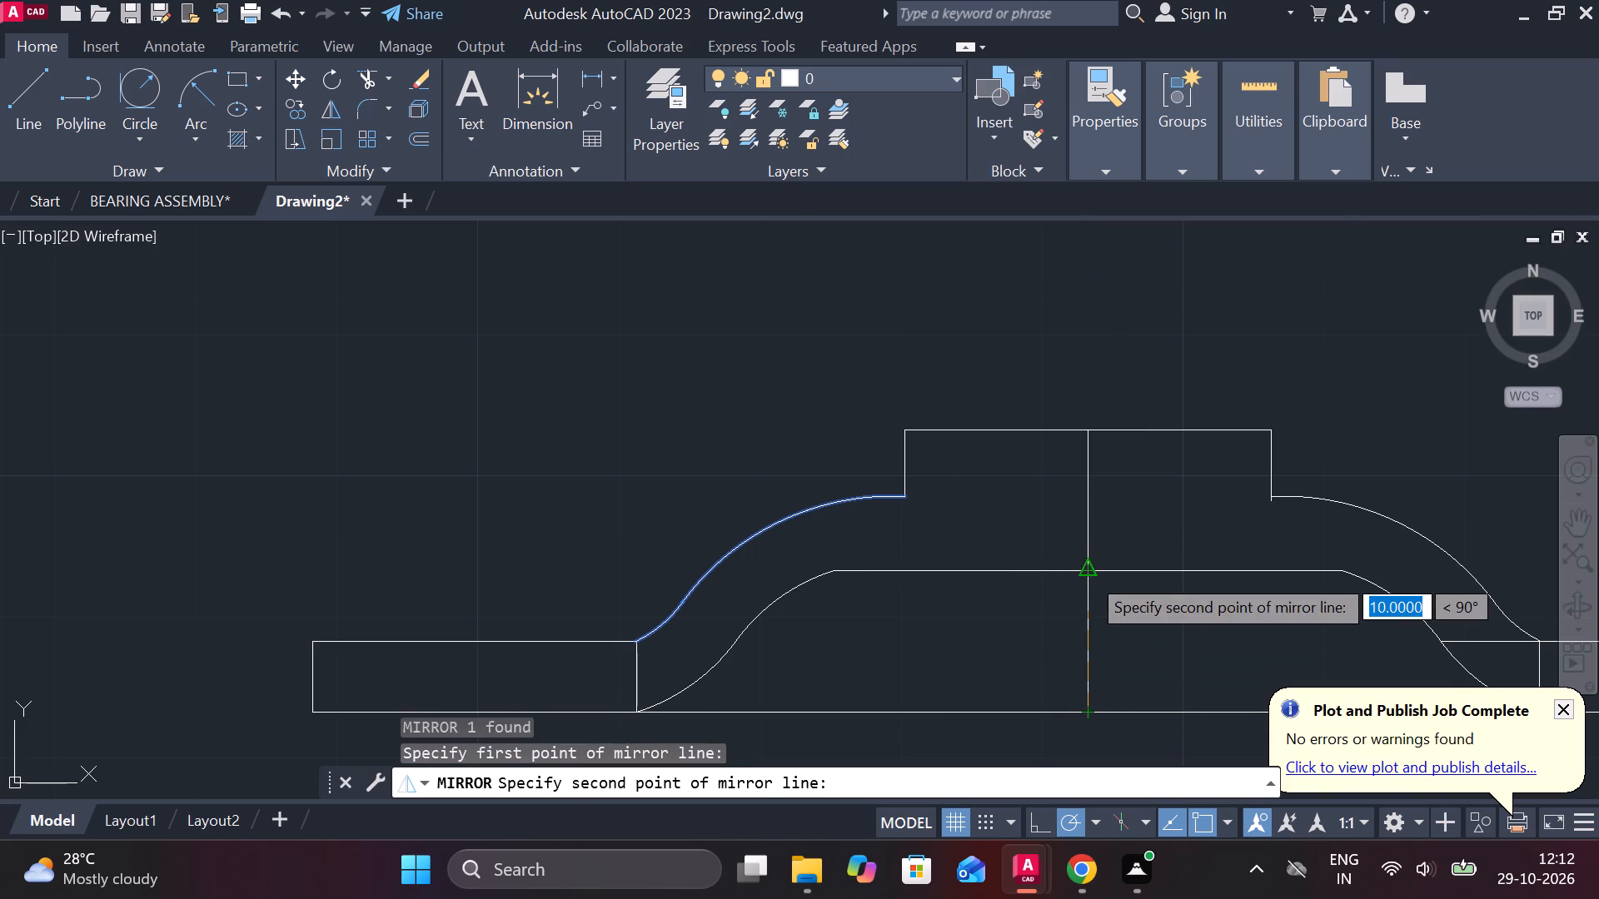
pyautogui.click(1088, 574)
pyautogui.moveTo(1131, 668); pyautogui.dragTo(1088, 574)
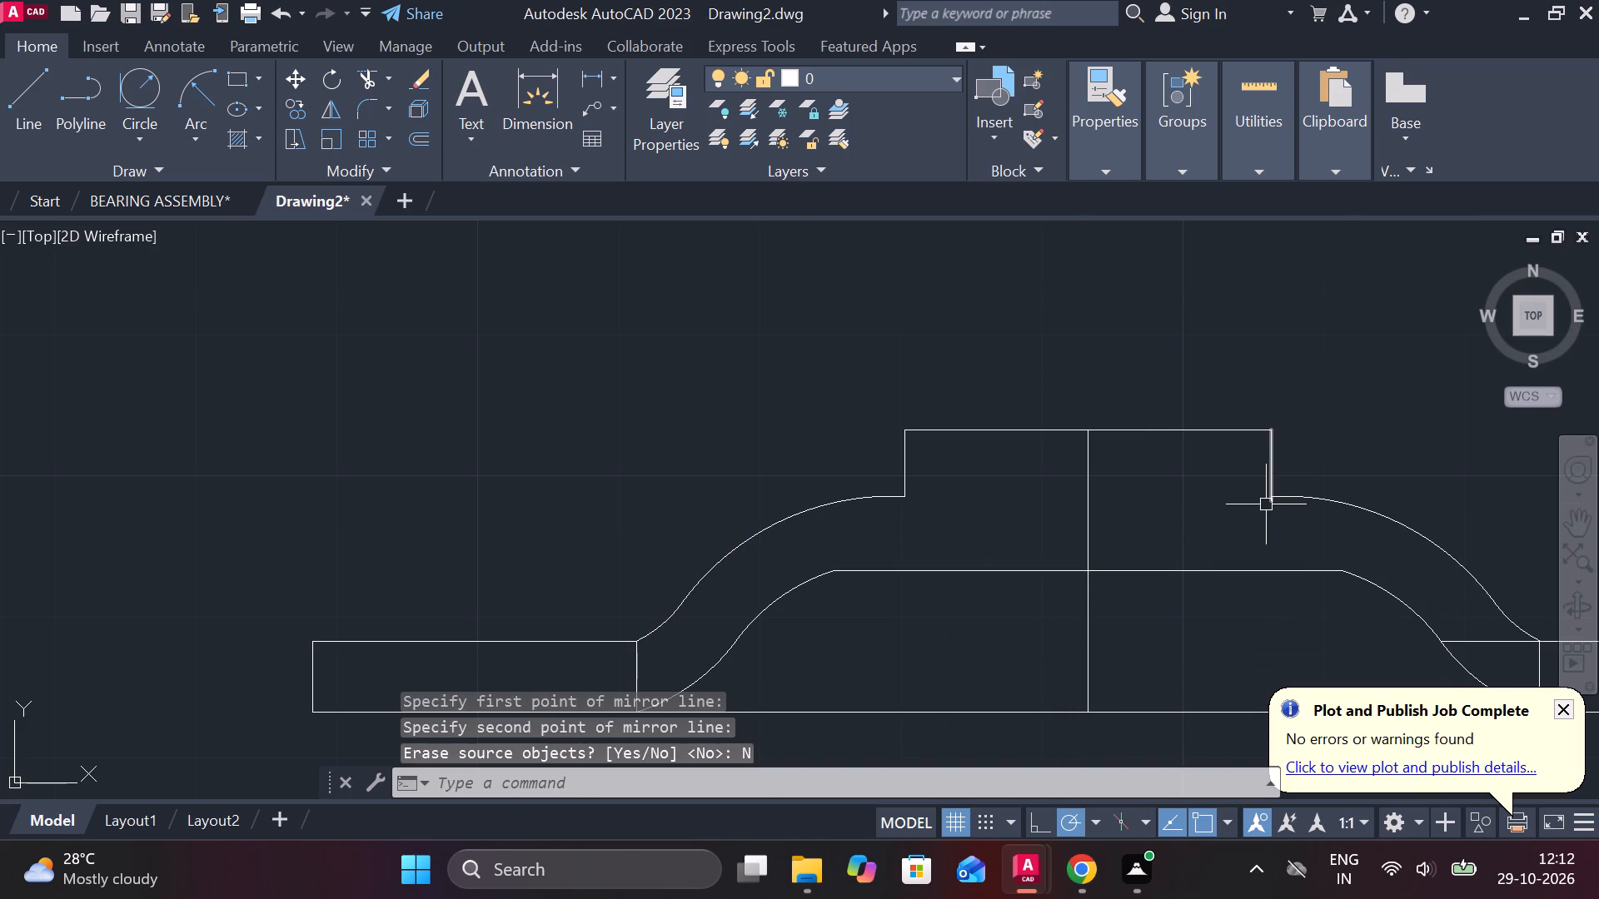
# Trim the stub of the raised block's right edge that projects below the mirrored outer curve.
pyautogui.scroll(2, 1300, 529)
pyautogui.write('TRV')
pyautogui.press('BackSpace')
pyautogui.press('Return')
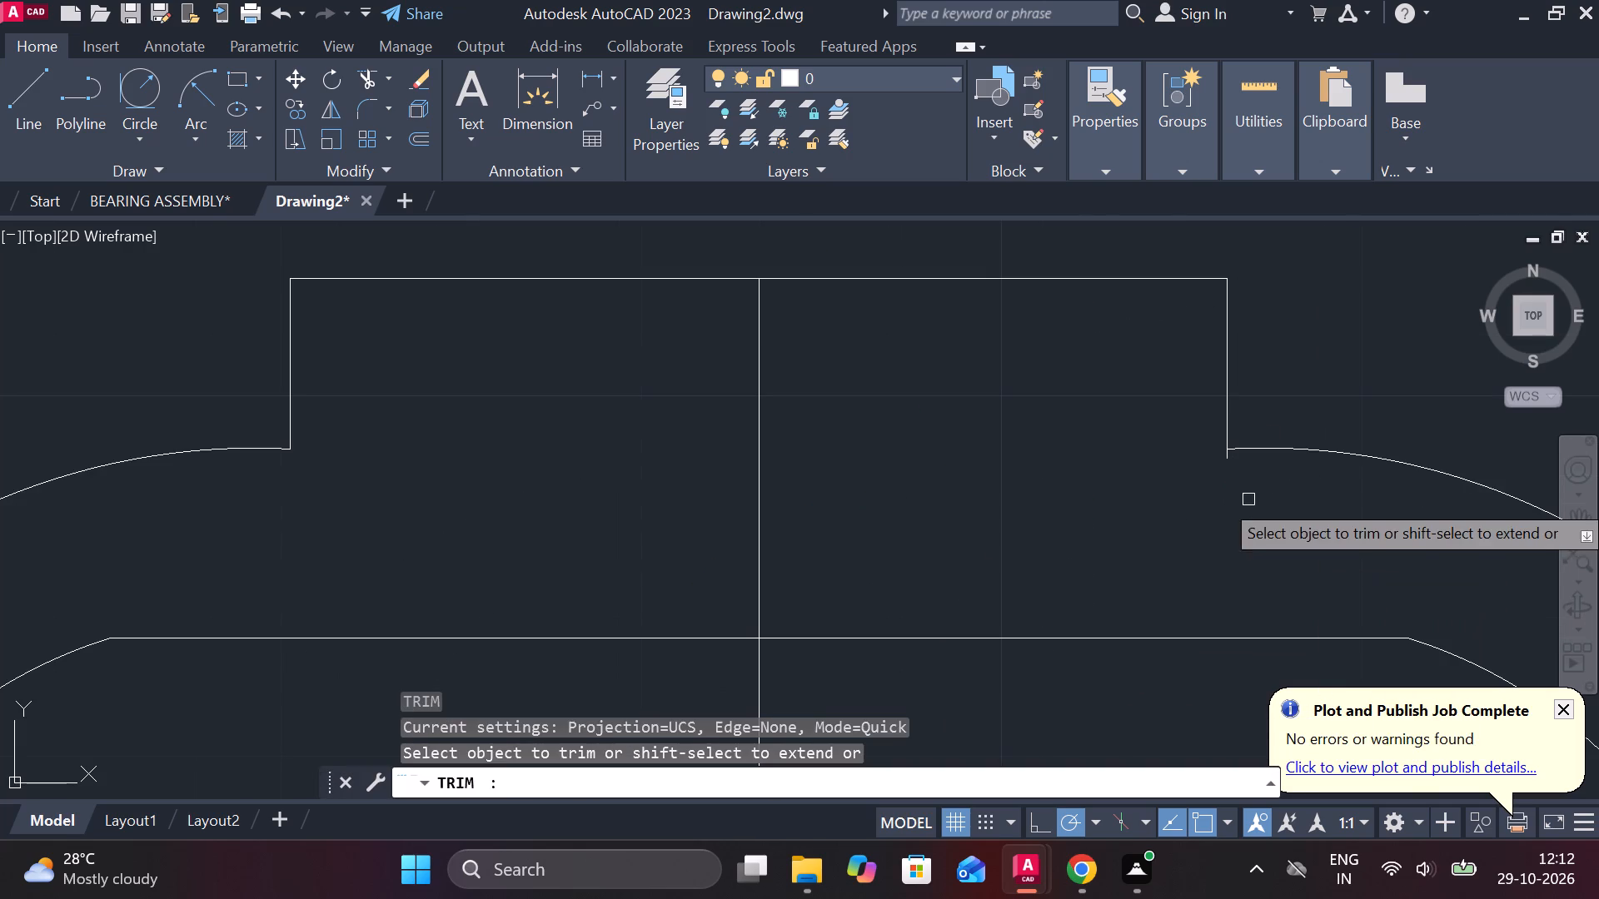
pyautogui.click(1233, 460)
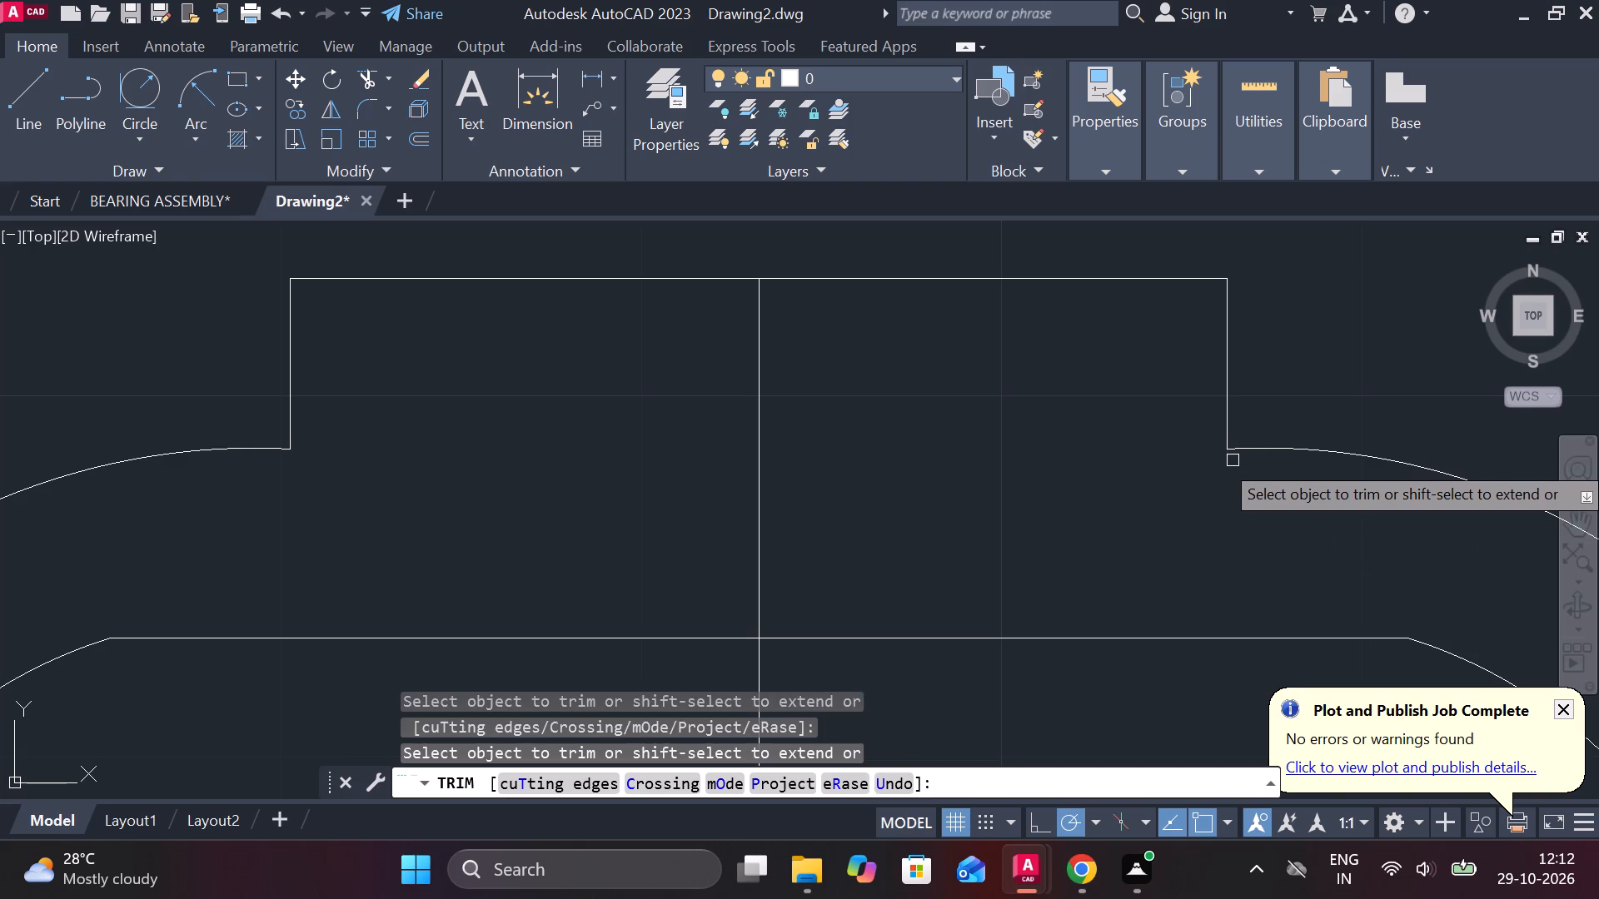
# Trim the plate's top edge between the right inner and outer curves, and remove the short vertical lines at both curve ends.
pyautogui.scroll(-4, 1235, 469)
pyautogui.scroll(2, 1327, 544)
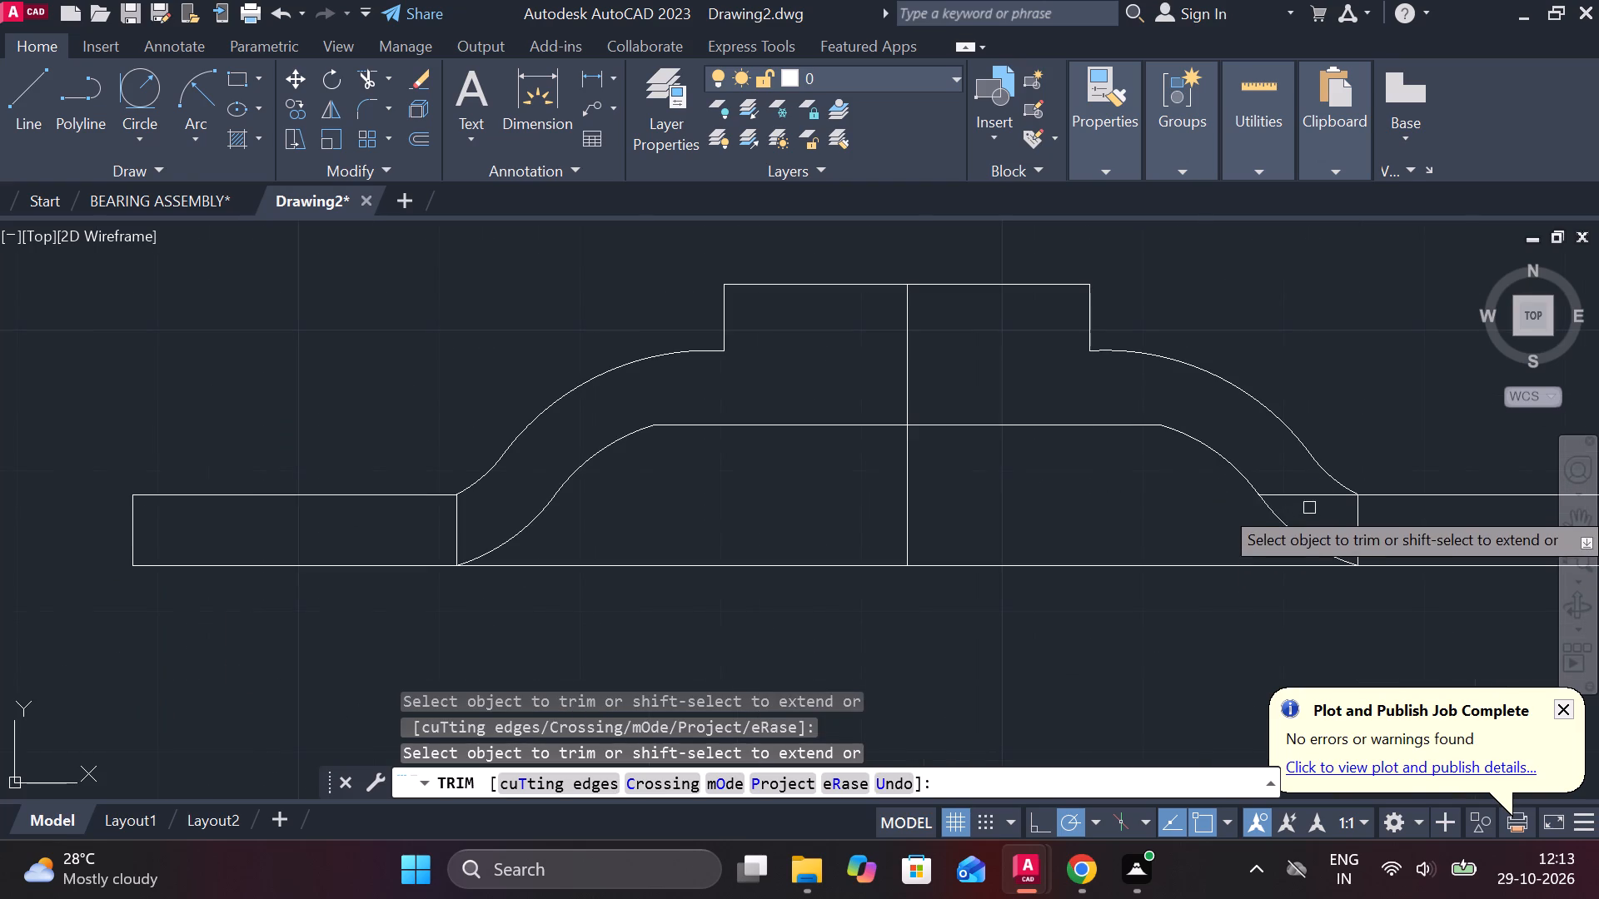
pyautogui.click(1309, 496)
pyautogui.click(1358, 532)
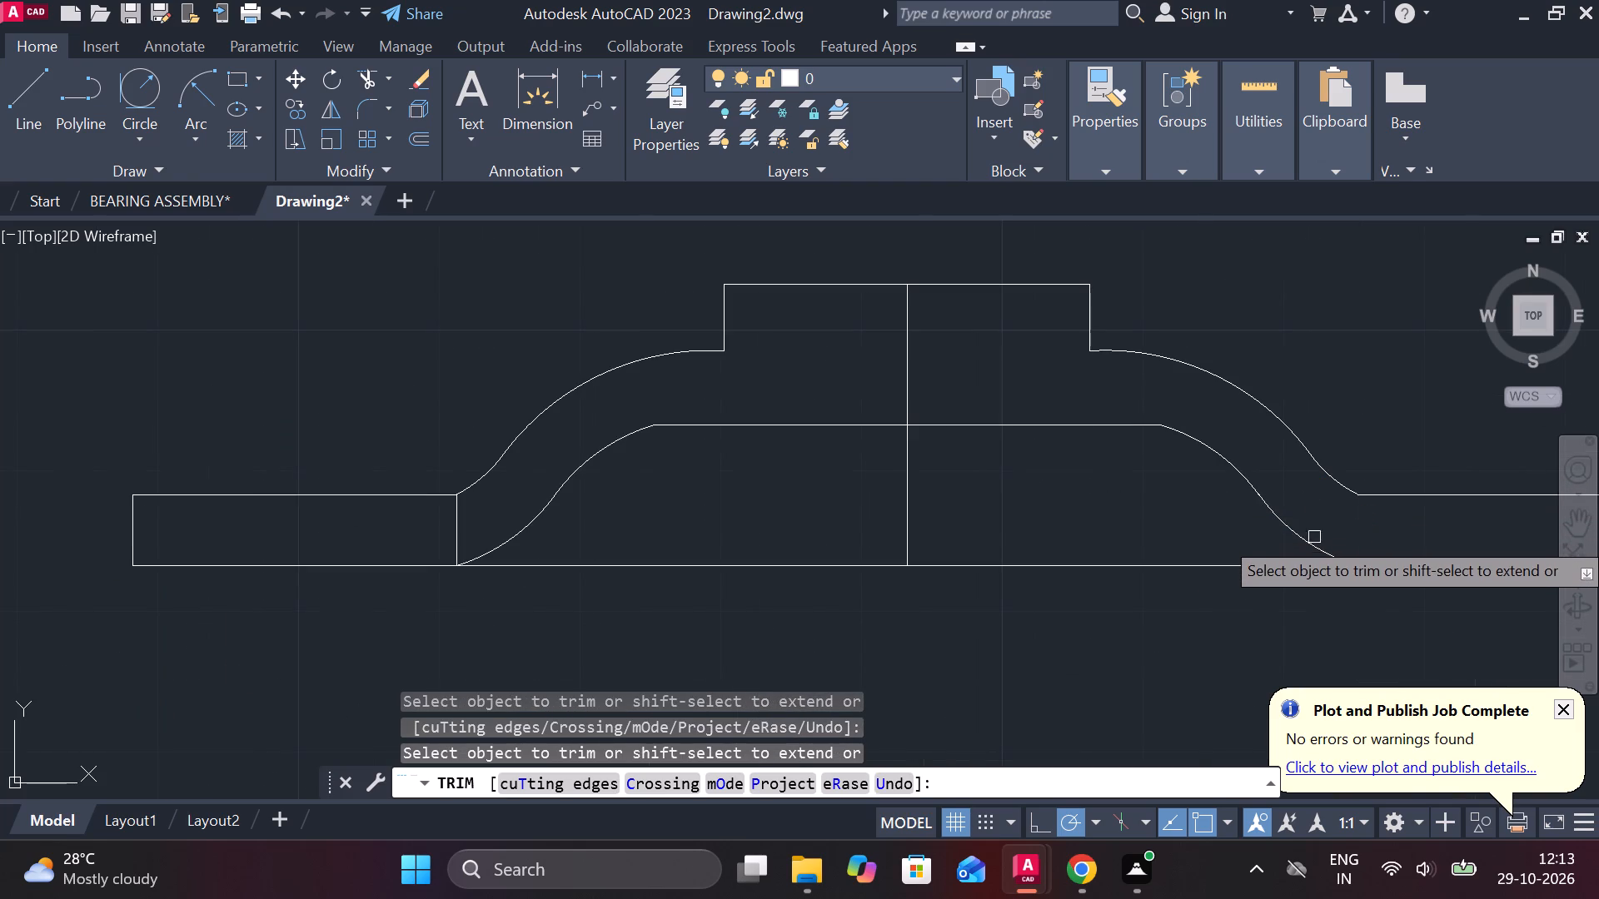
pyautogui.click(458, 523)
pyautogui.scroll(-3, 459, 523)
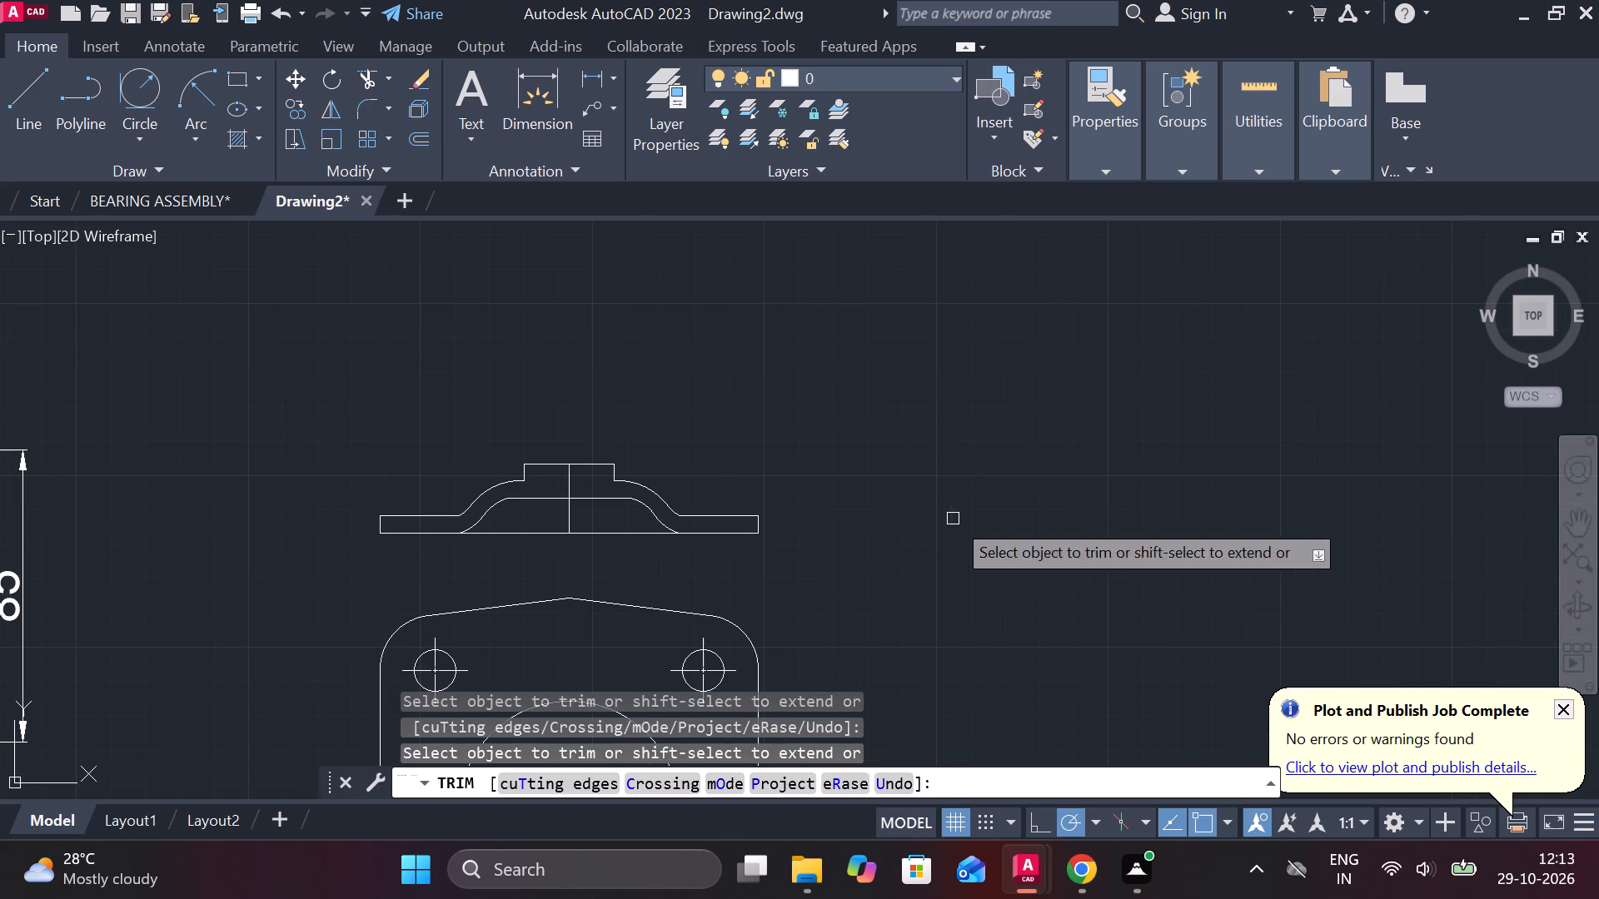
pyautogui.press('Escape')
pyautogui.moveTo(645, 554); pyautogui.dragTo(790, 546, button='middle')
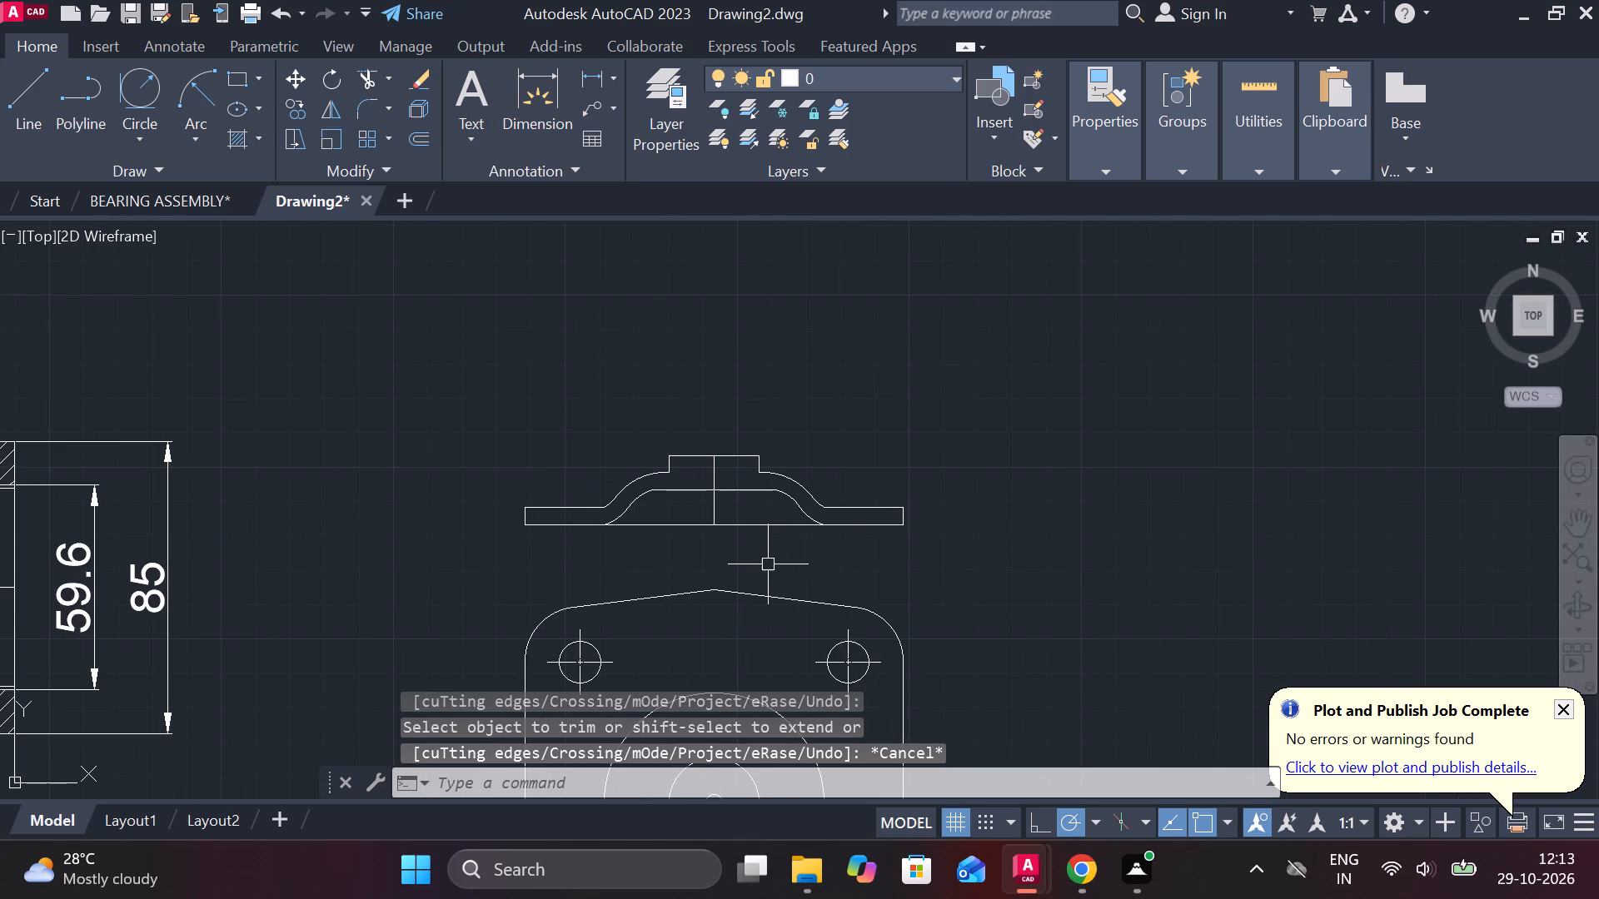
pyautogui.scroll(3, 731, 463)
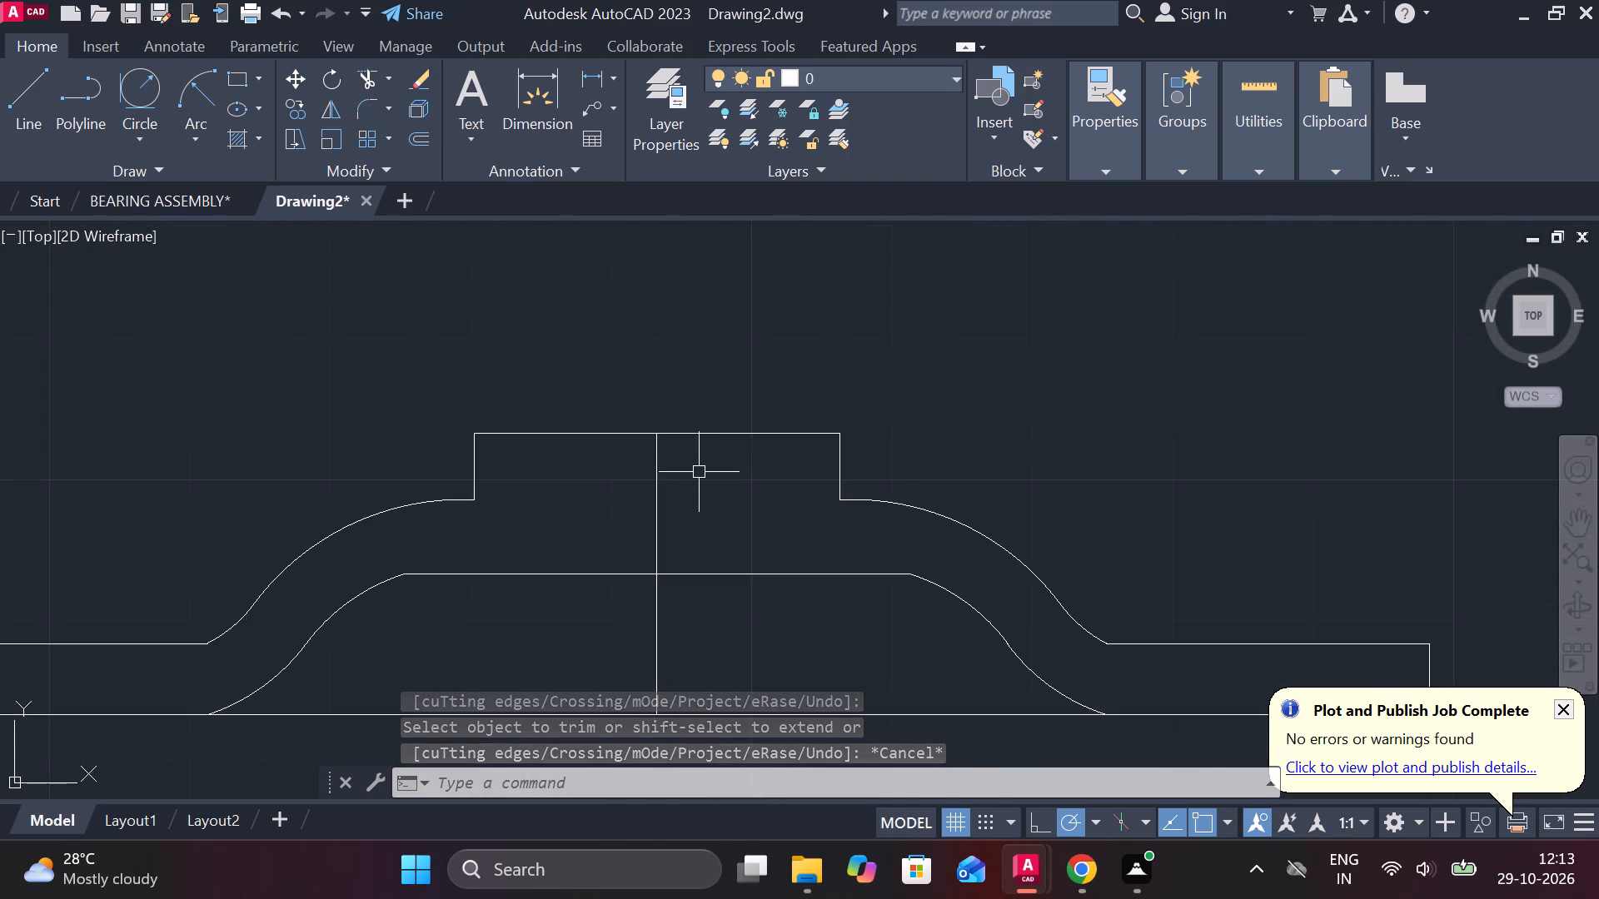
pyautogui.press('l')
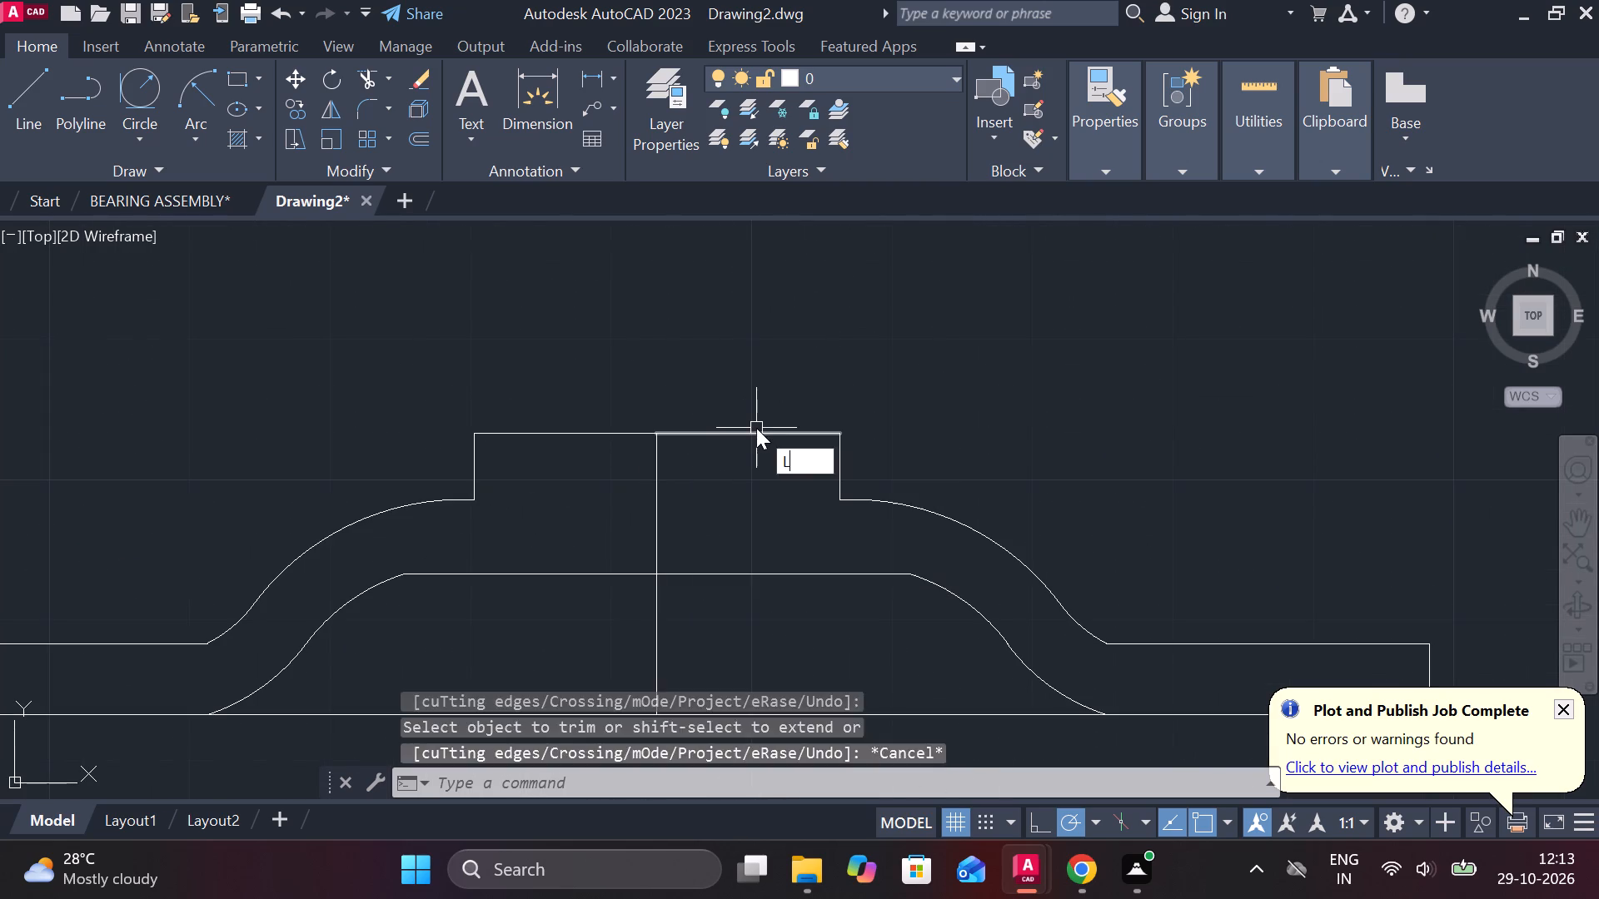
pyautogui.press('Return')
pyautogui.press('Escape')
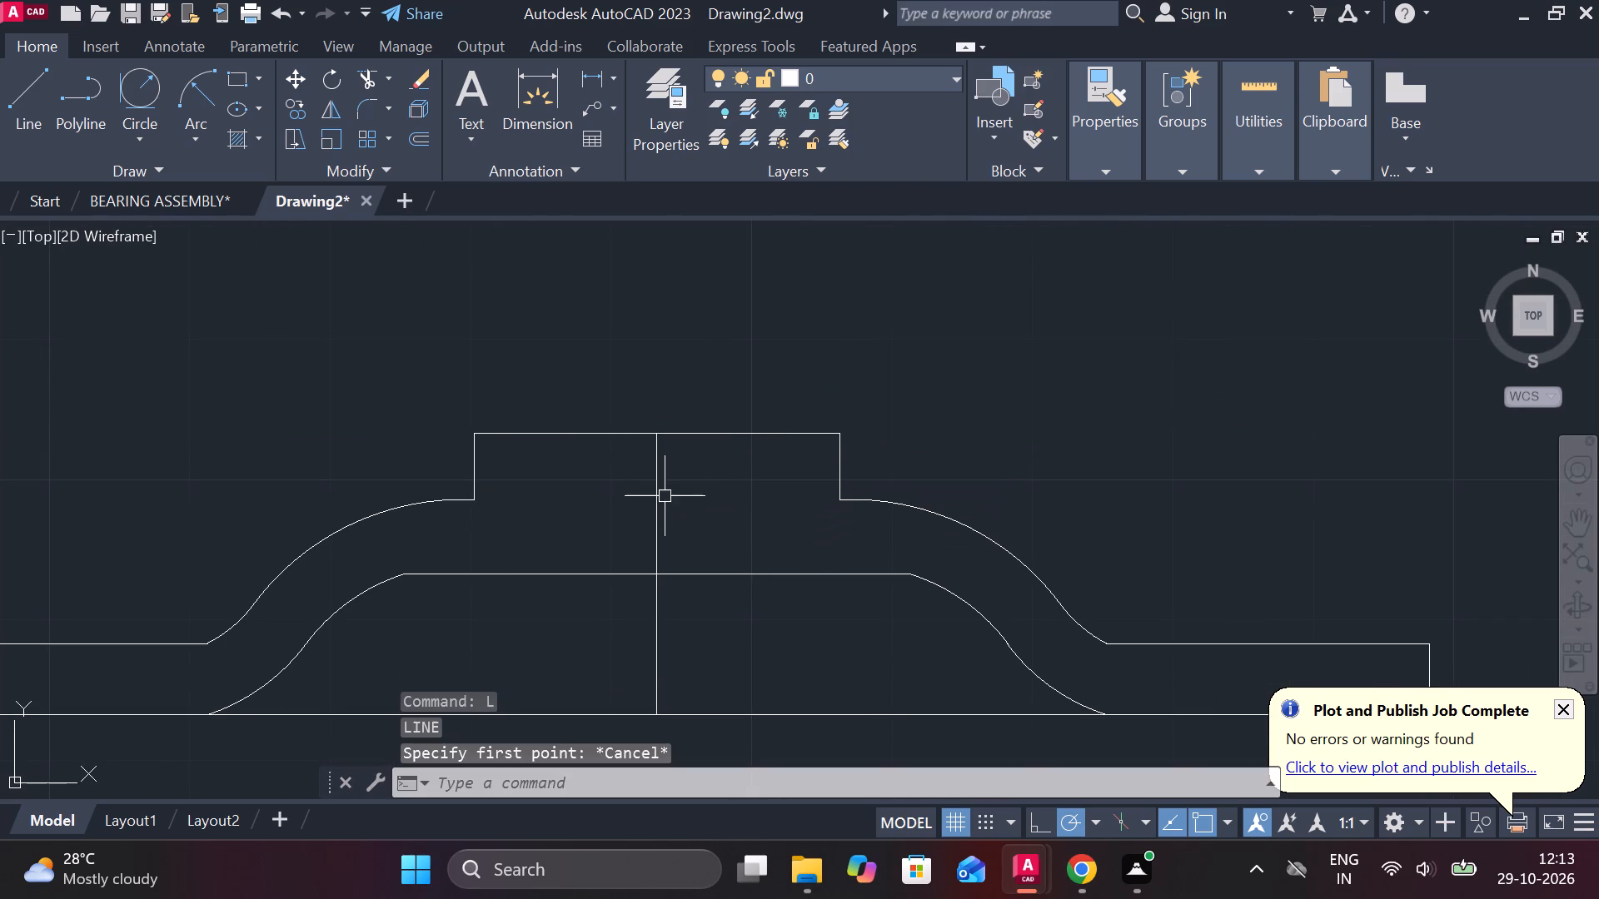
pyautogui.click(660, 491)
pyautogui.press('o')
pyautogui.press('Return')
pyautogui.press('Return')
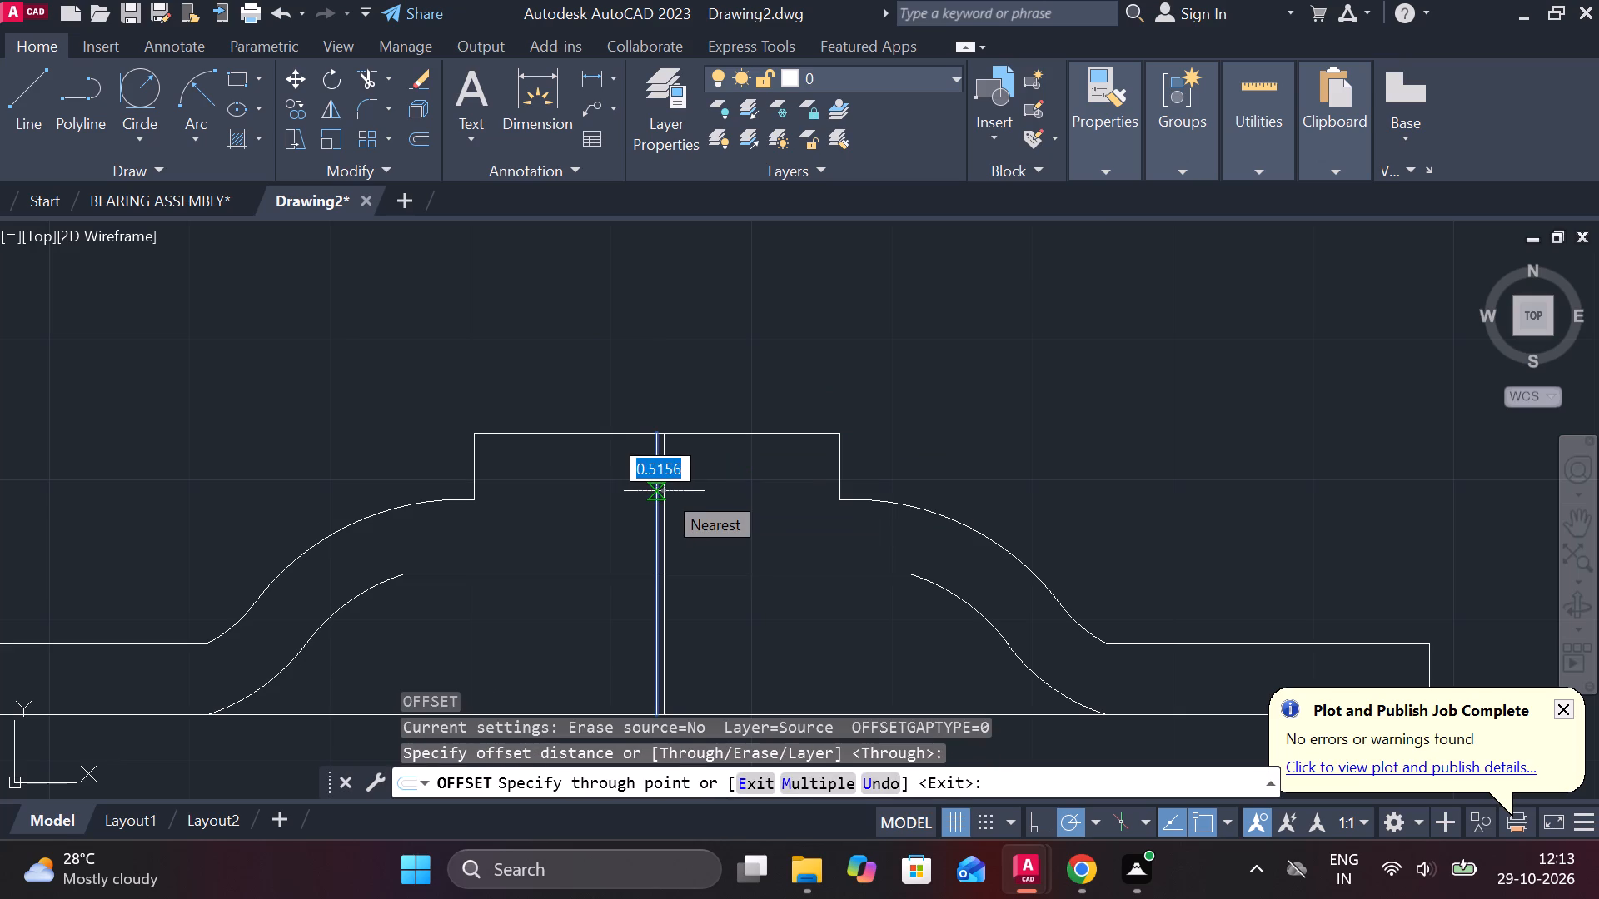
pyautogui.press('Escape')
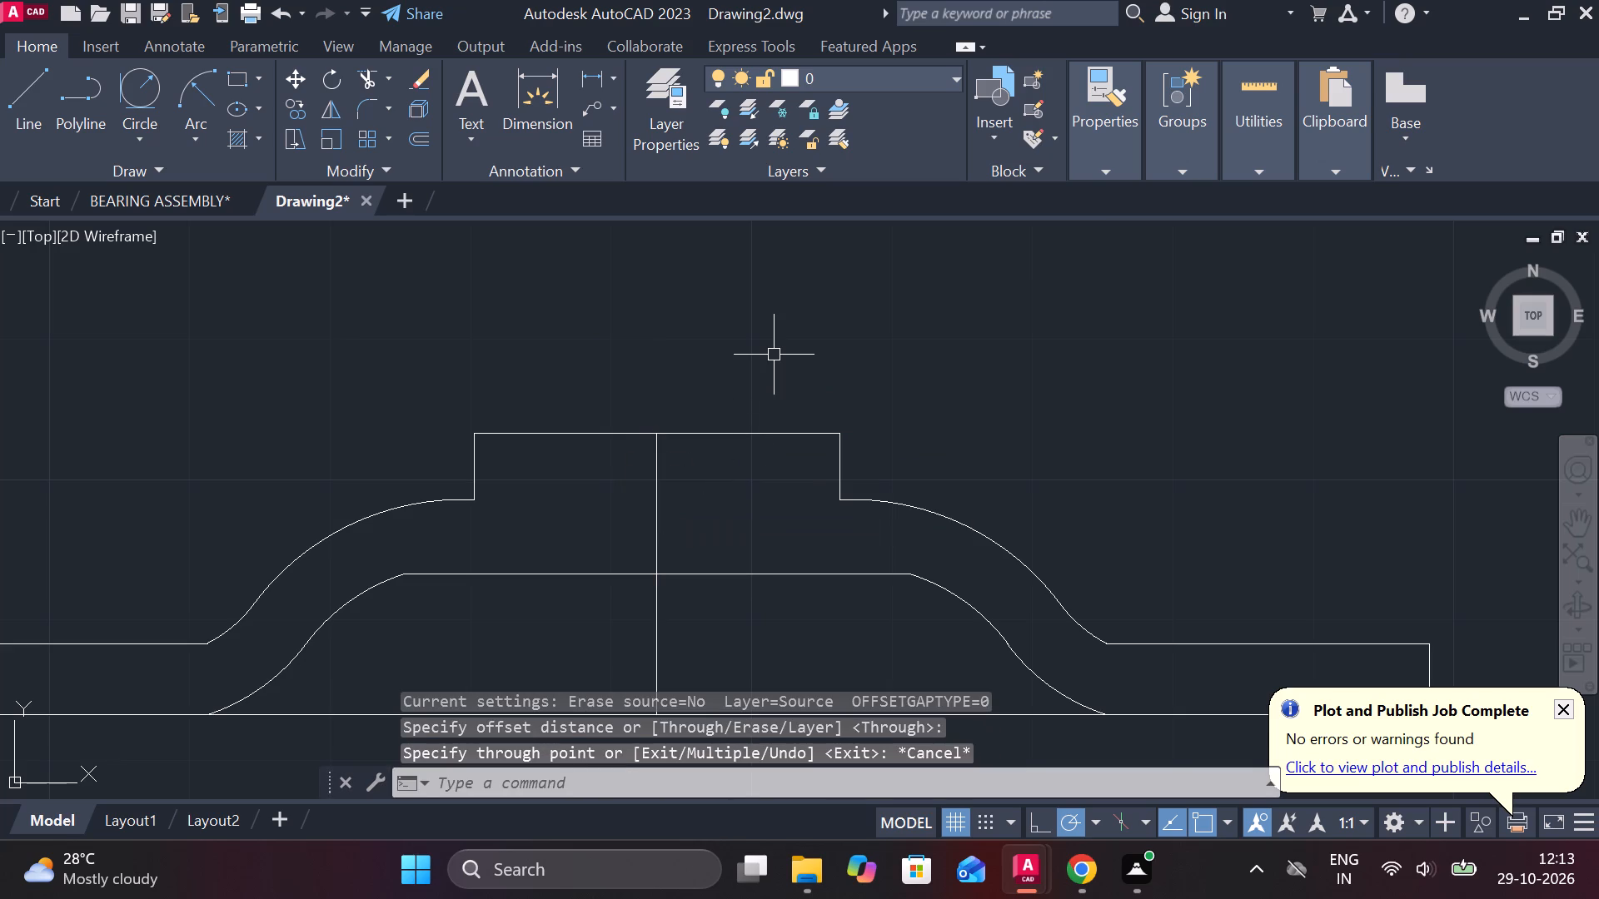
# Begin a stepped line profile above the raised block's right end, with segments 3 down and 3.5 left.
pyautogui.press('l')
pyautogui.press('Return')
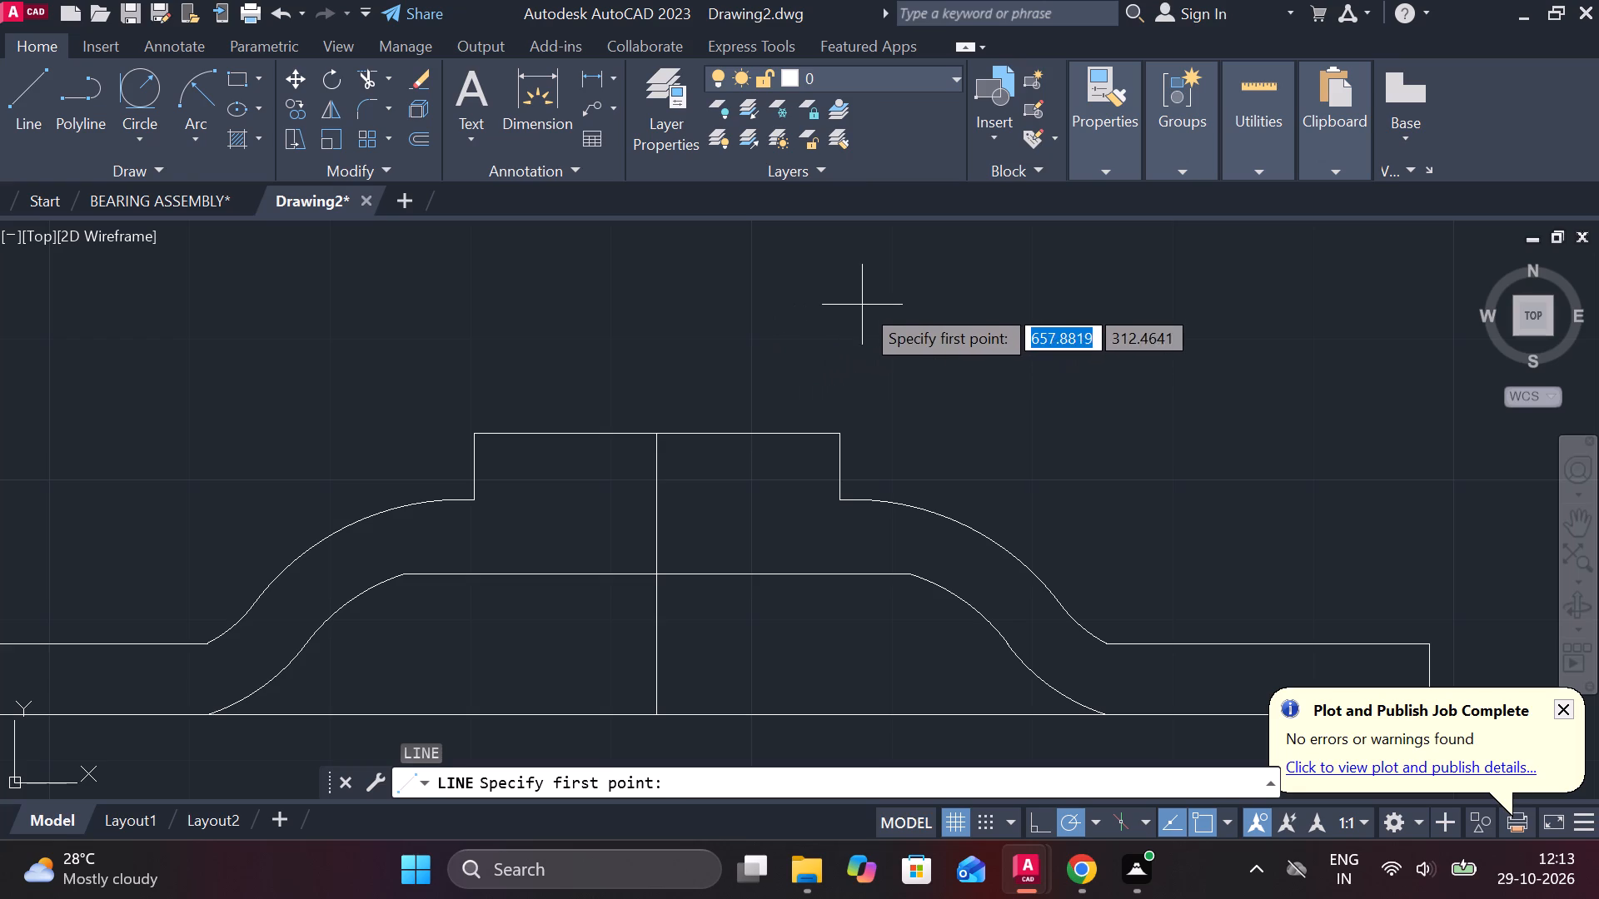
pyautogui.click(893, 286)
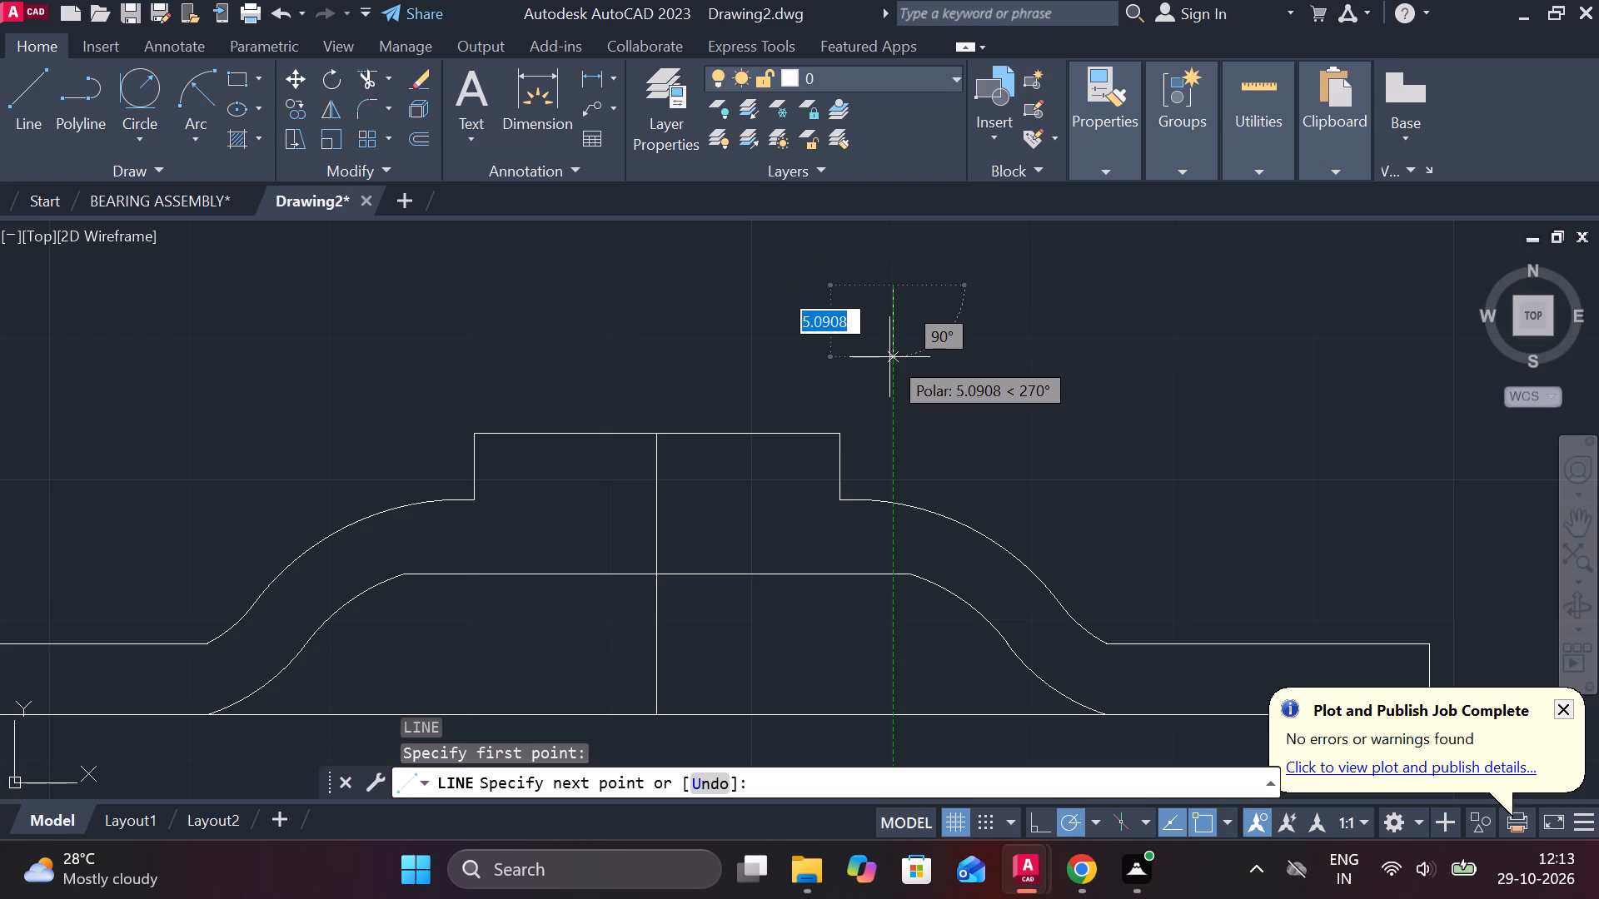
pyautogui.write('3')
pyautogui.press('space')
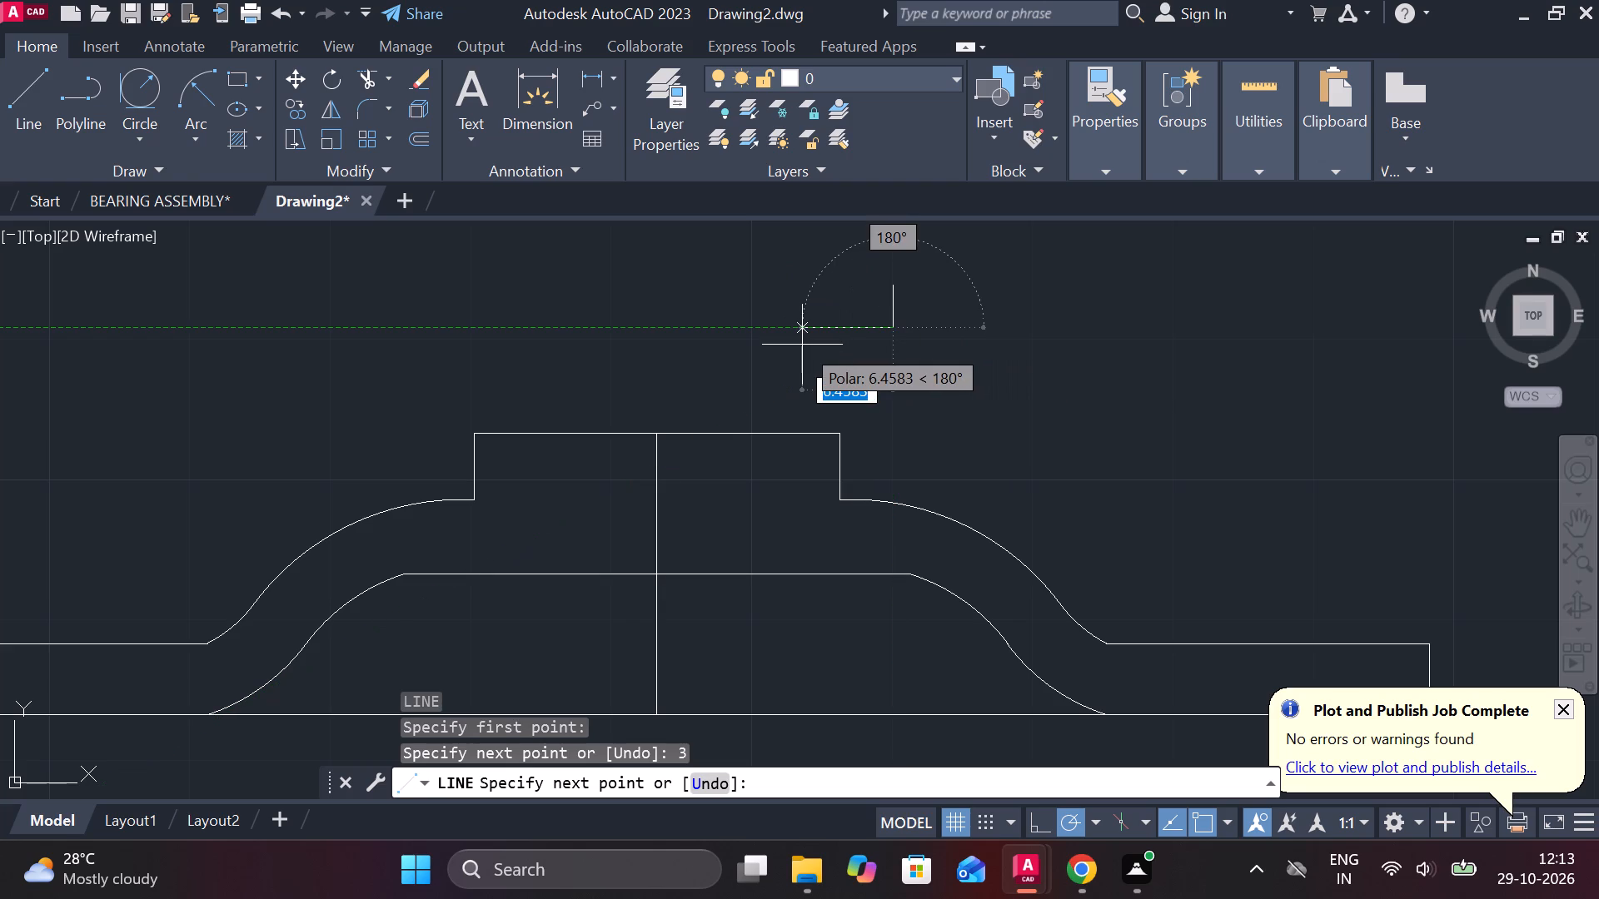
pyautogui.press('3')
pyautogui.press('.')
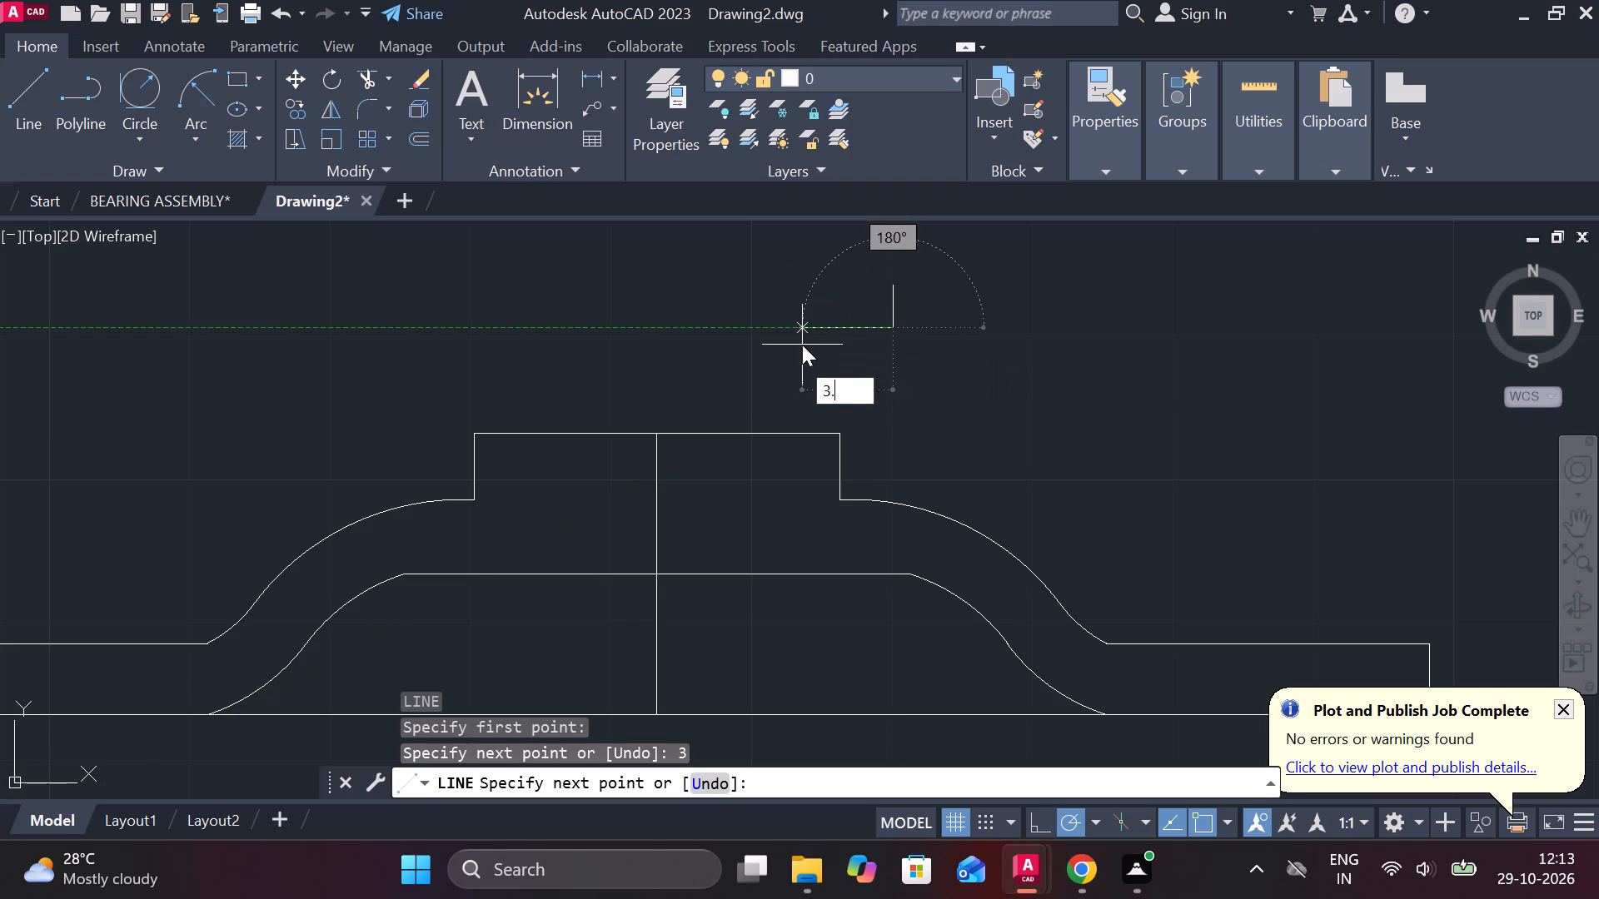
pyautogui.press('5')
pyautogui.press('Return')
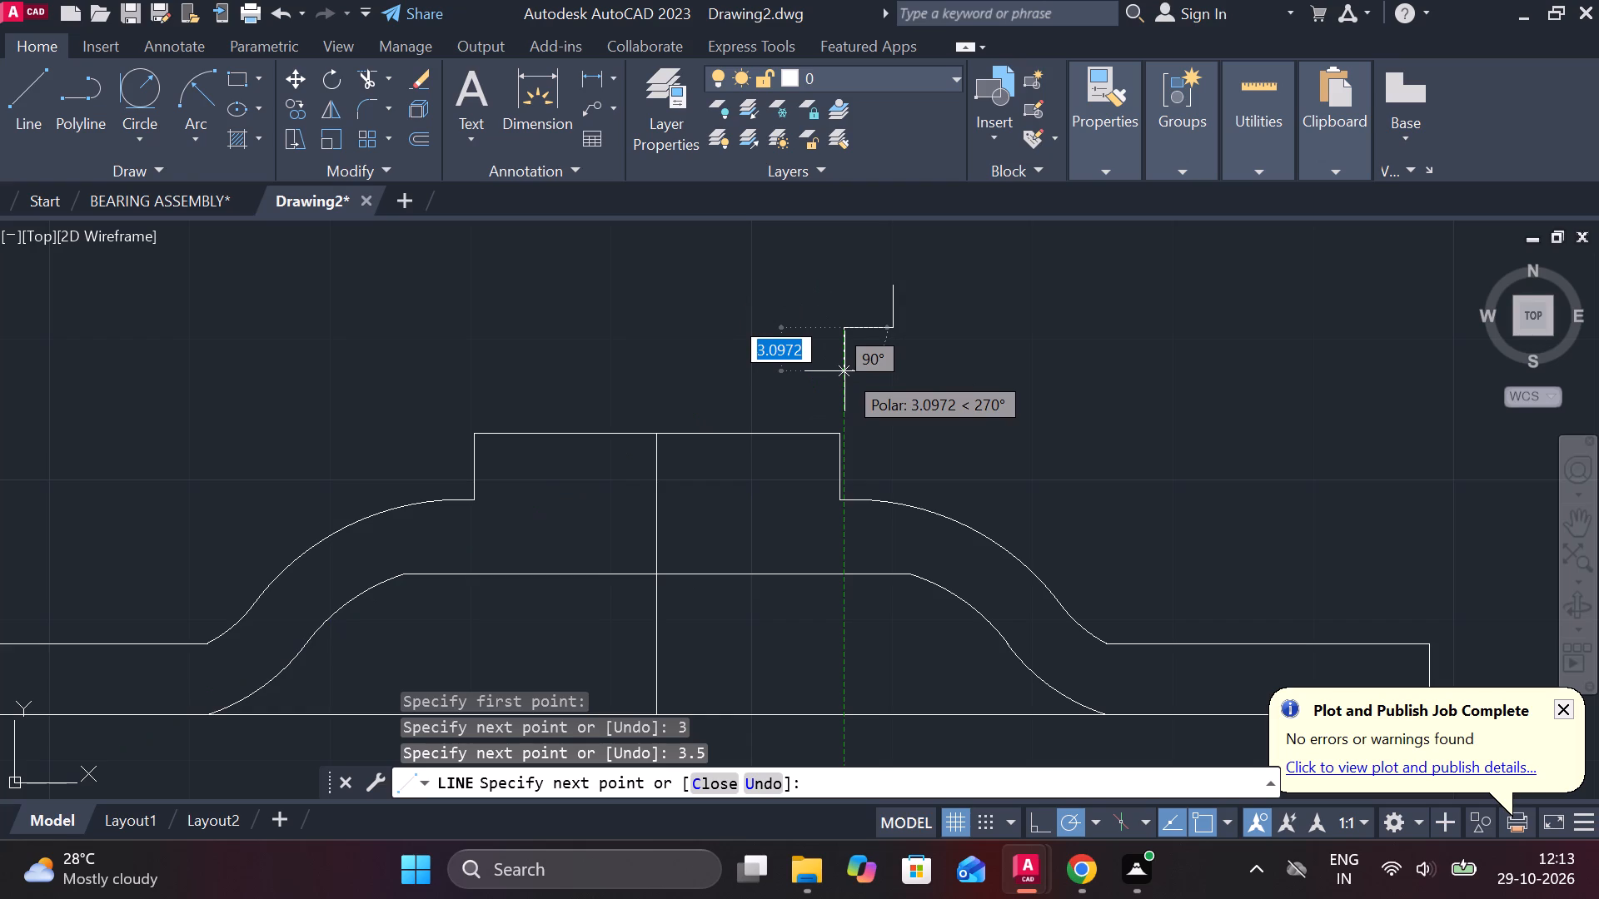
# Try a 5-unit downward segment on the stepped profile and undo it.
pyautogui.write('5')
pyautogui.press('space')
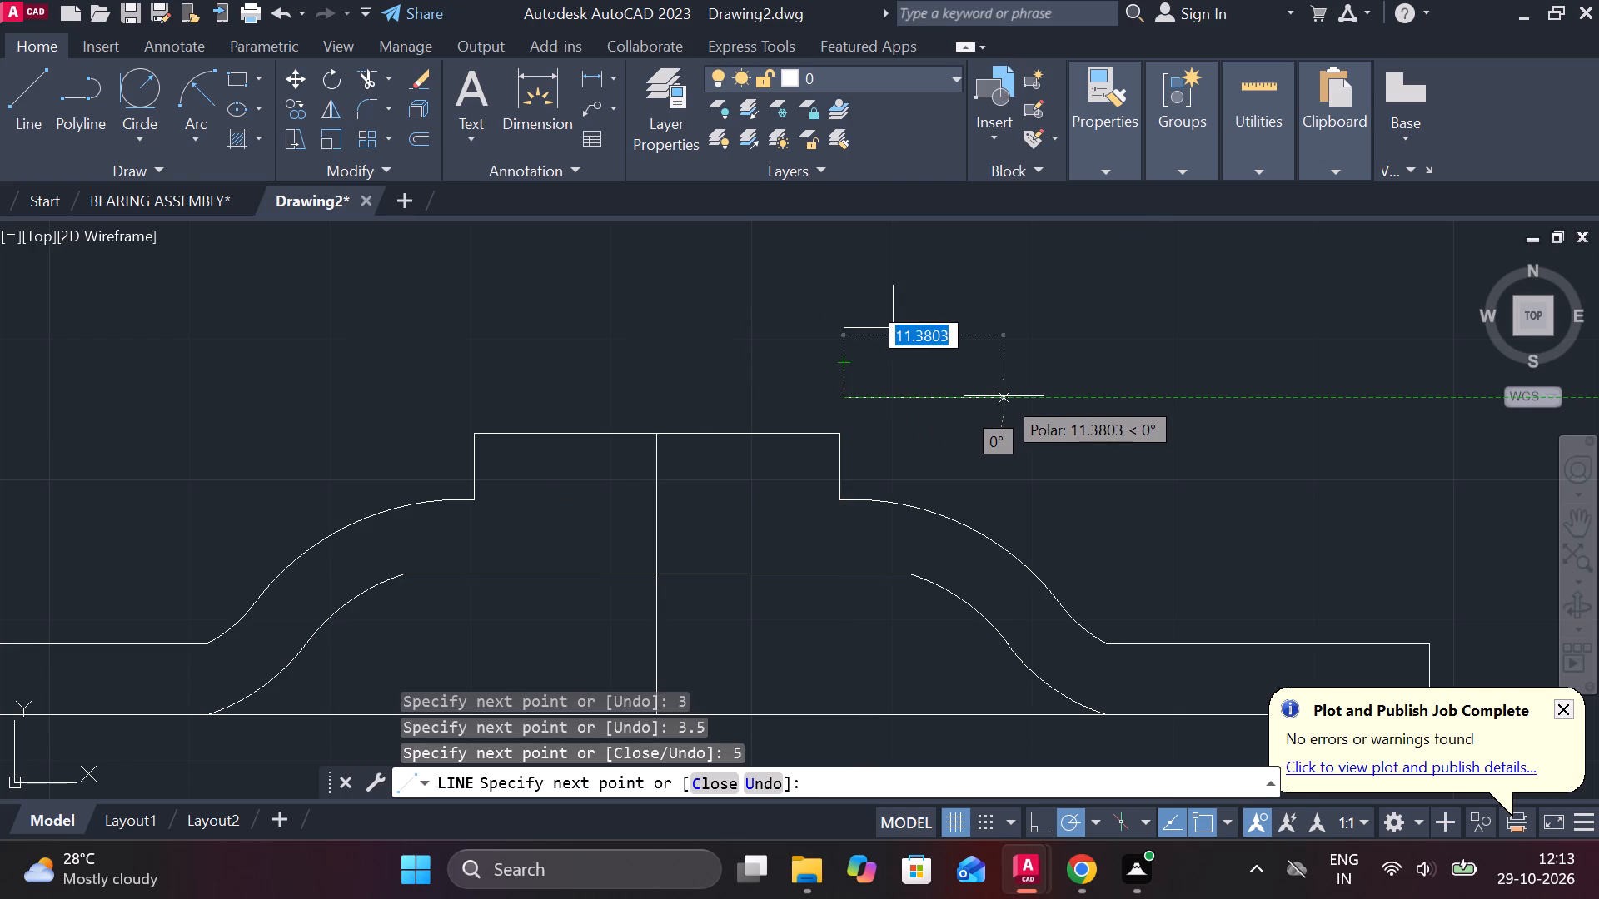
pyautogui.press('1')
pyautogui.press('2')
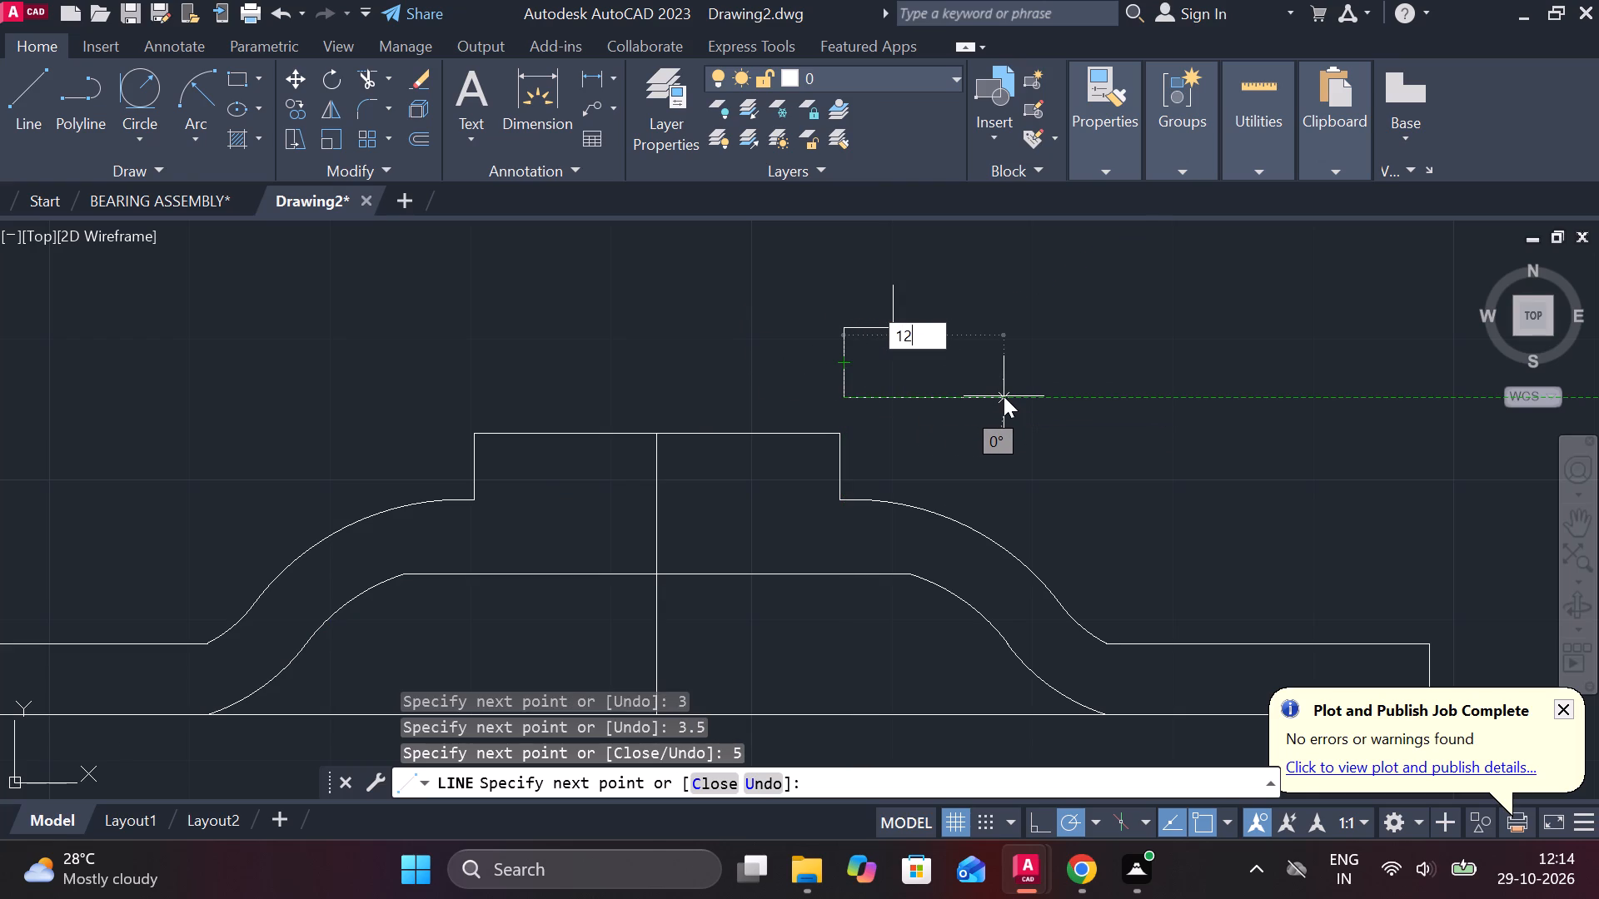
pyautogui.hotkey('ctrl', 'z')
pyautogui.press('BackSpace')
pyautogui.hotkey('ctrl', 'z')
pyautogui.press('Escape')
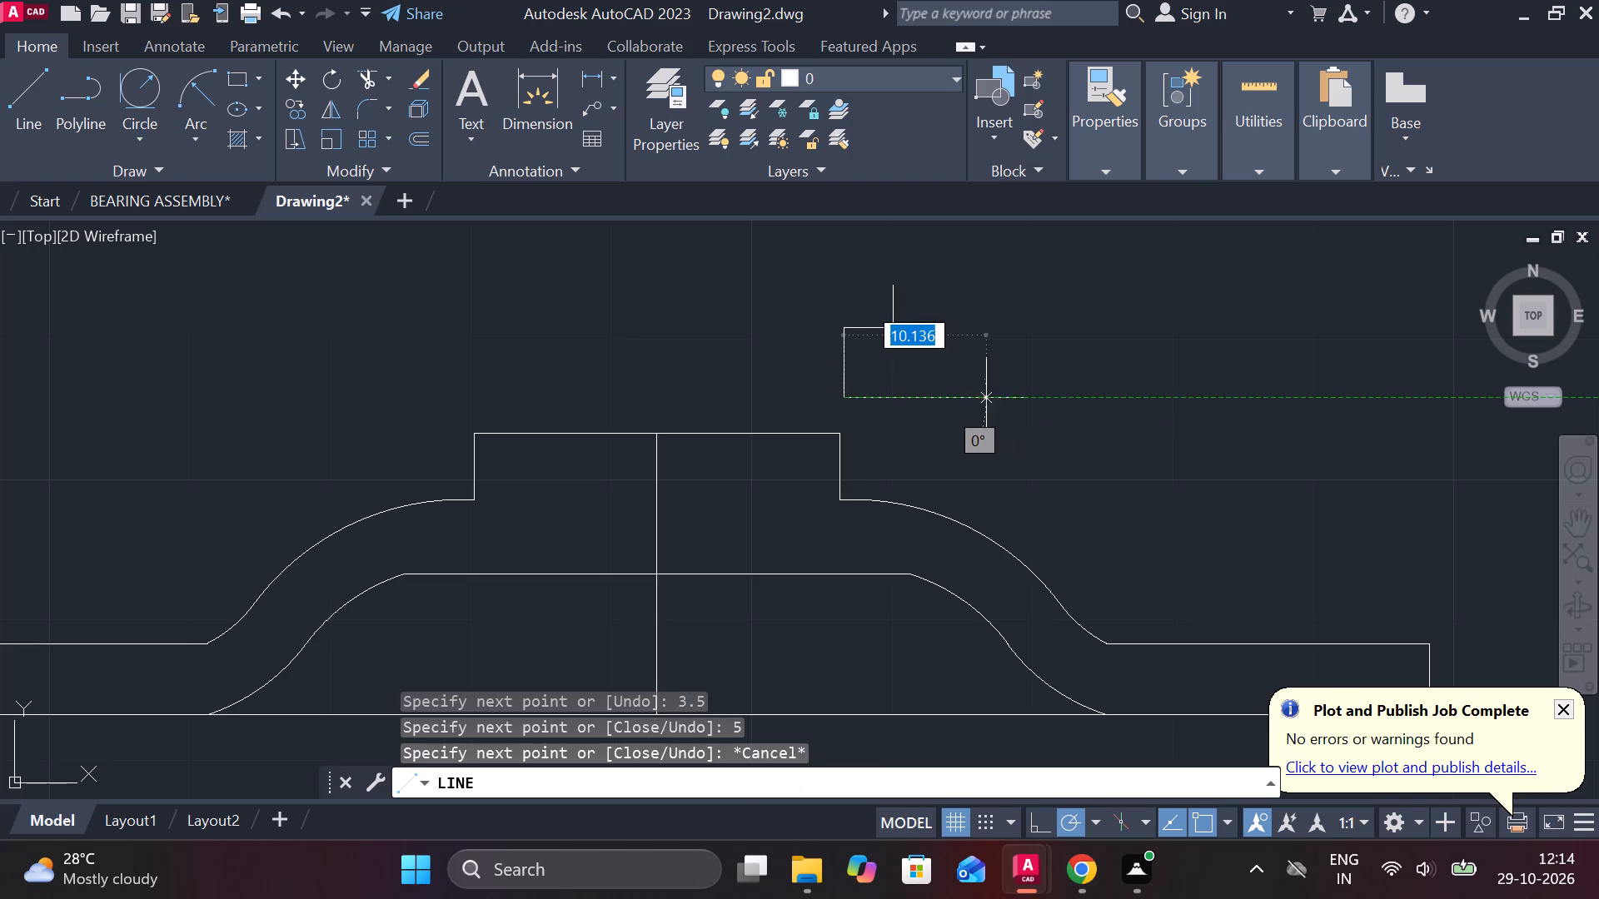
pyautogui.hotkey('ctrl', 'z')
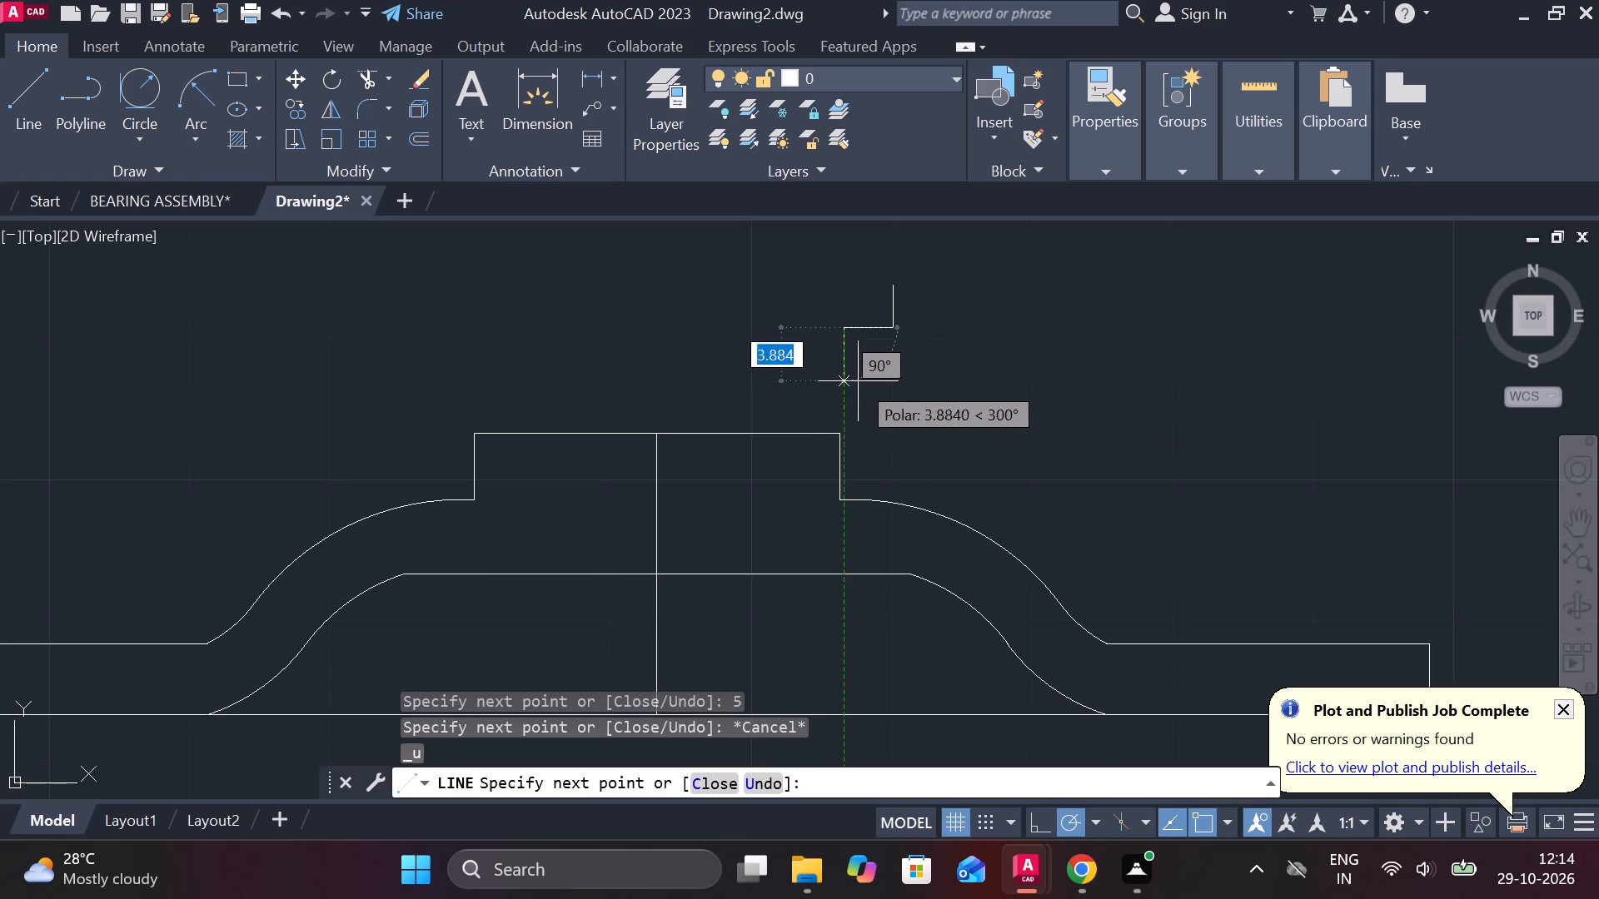
# Continue the stepped profile with segments 2 down, 12 right, 2 up and 3.5 left.
pyautogui.write('2')
pyautogui.press('space')
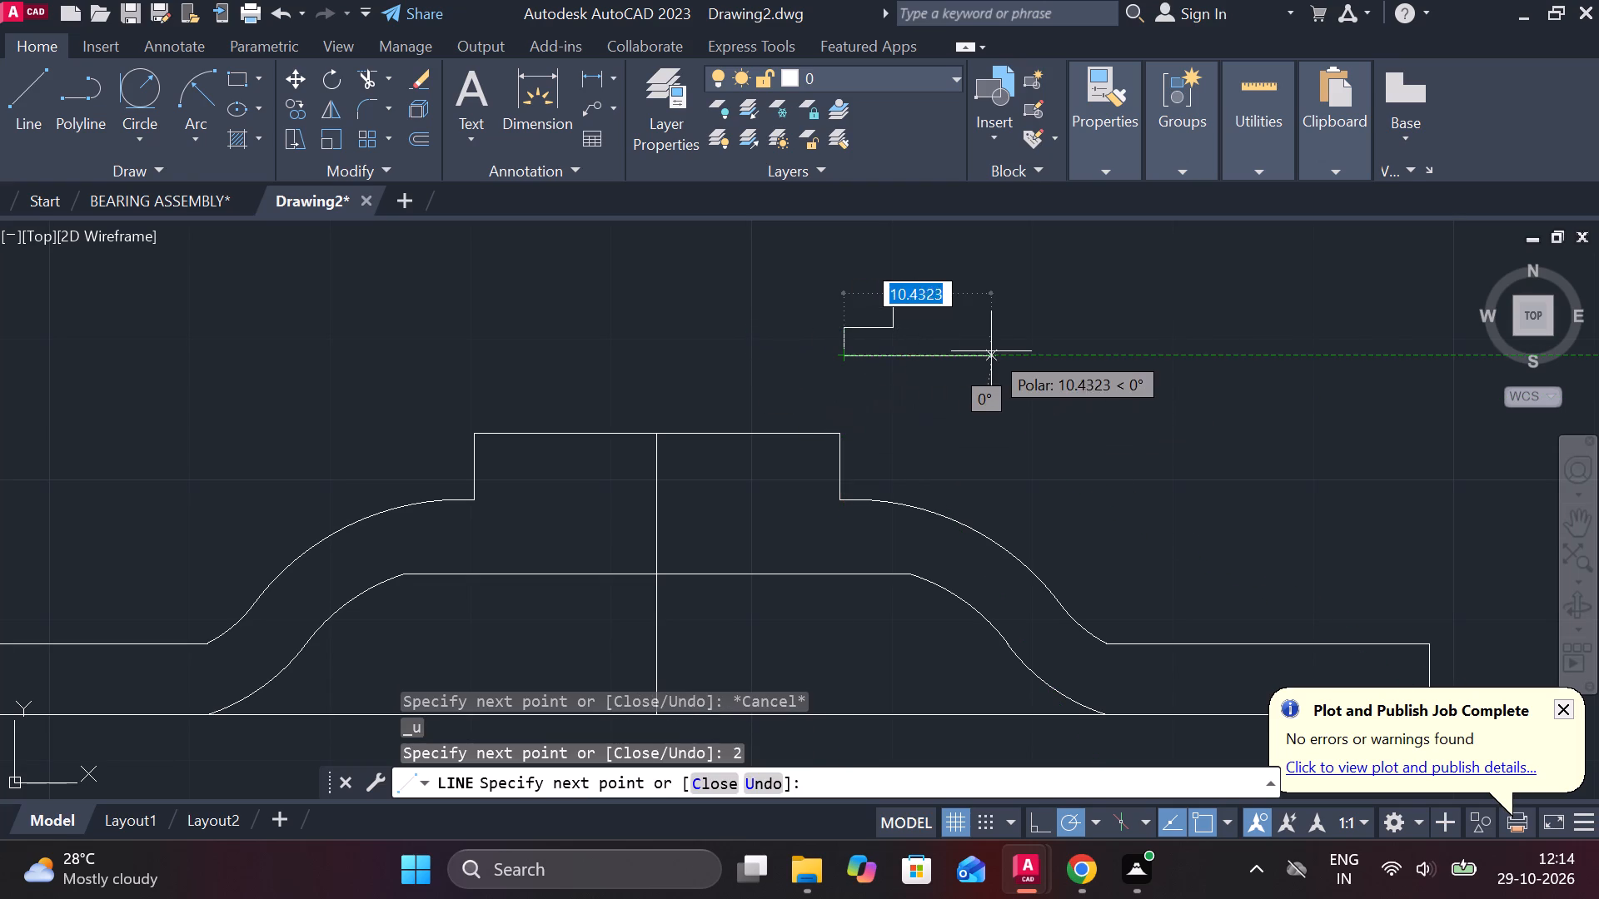
pyautogui.write('12')
pyautogui.press('space')
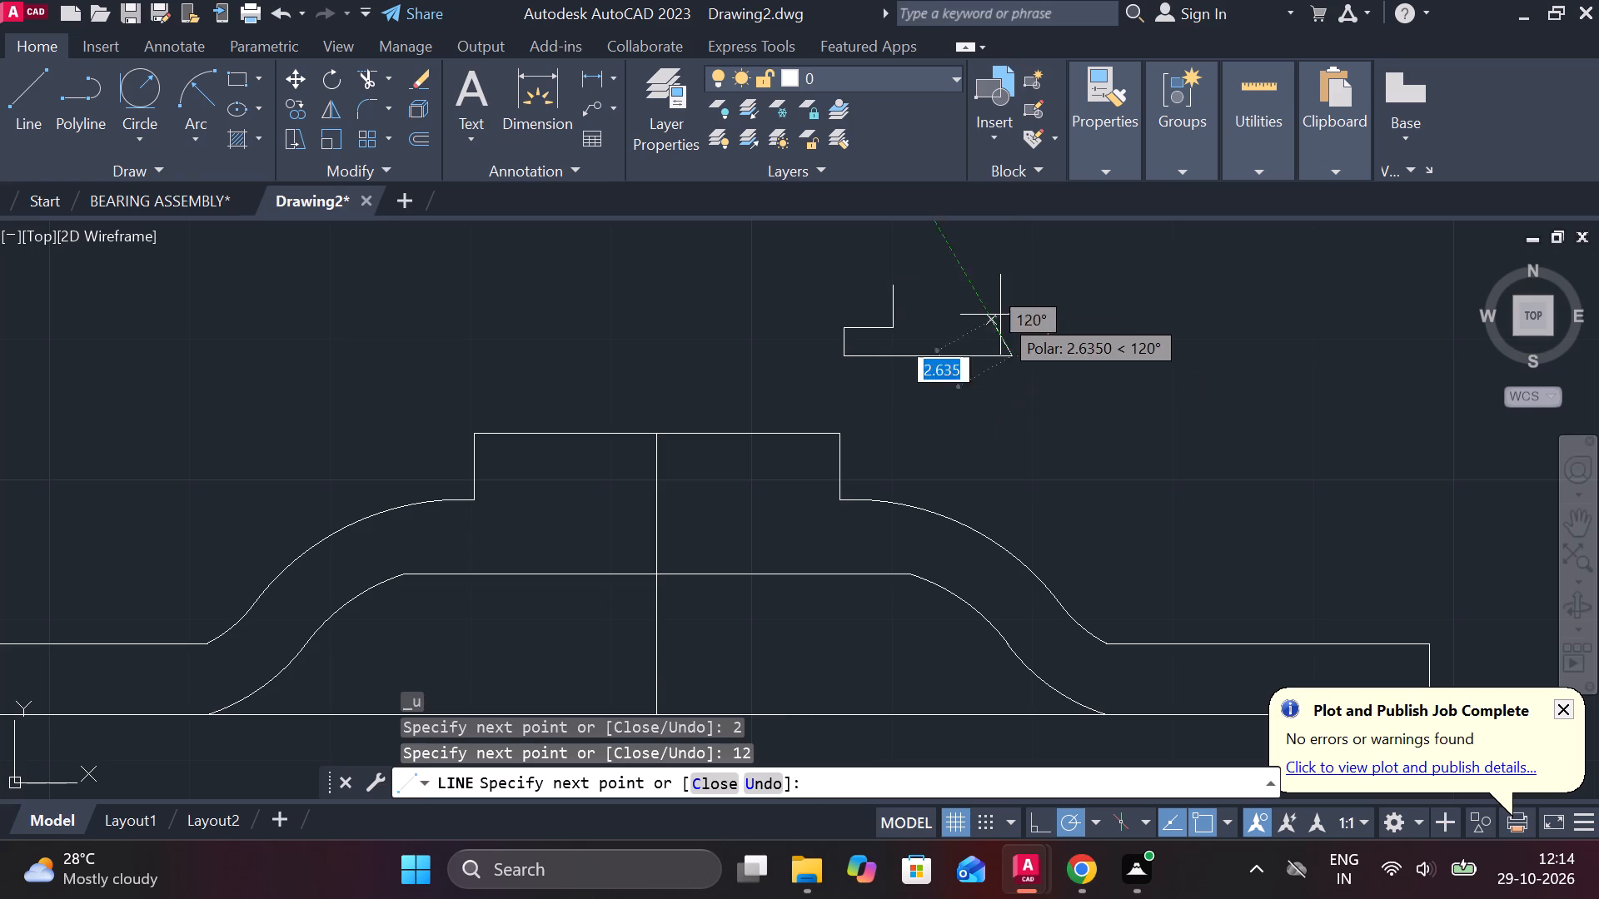
pyautogui.write('2')
pyautogui.press('space')
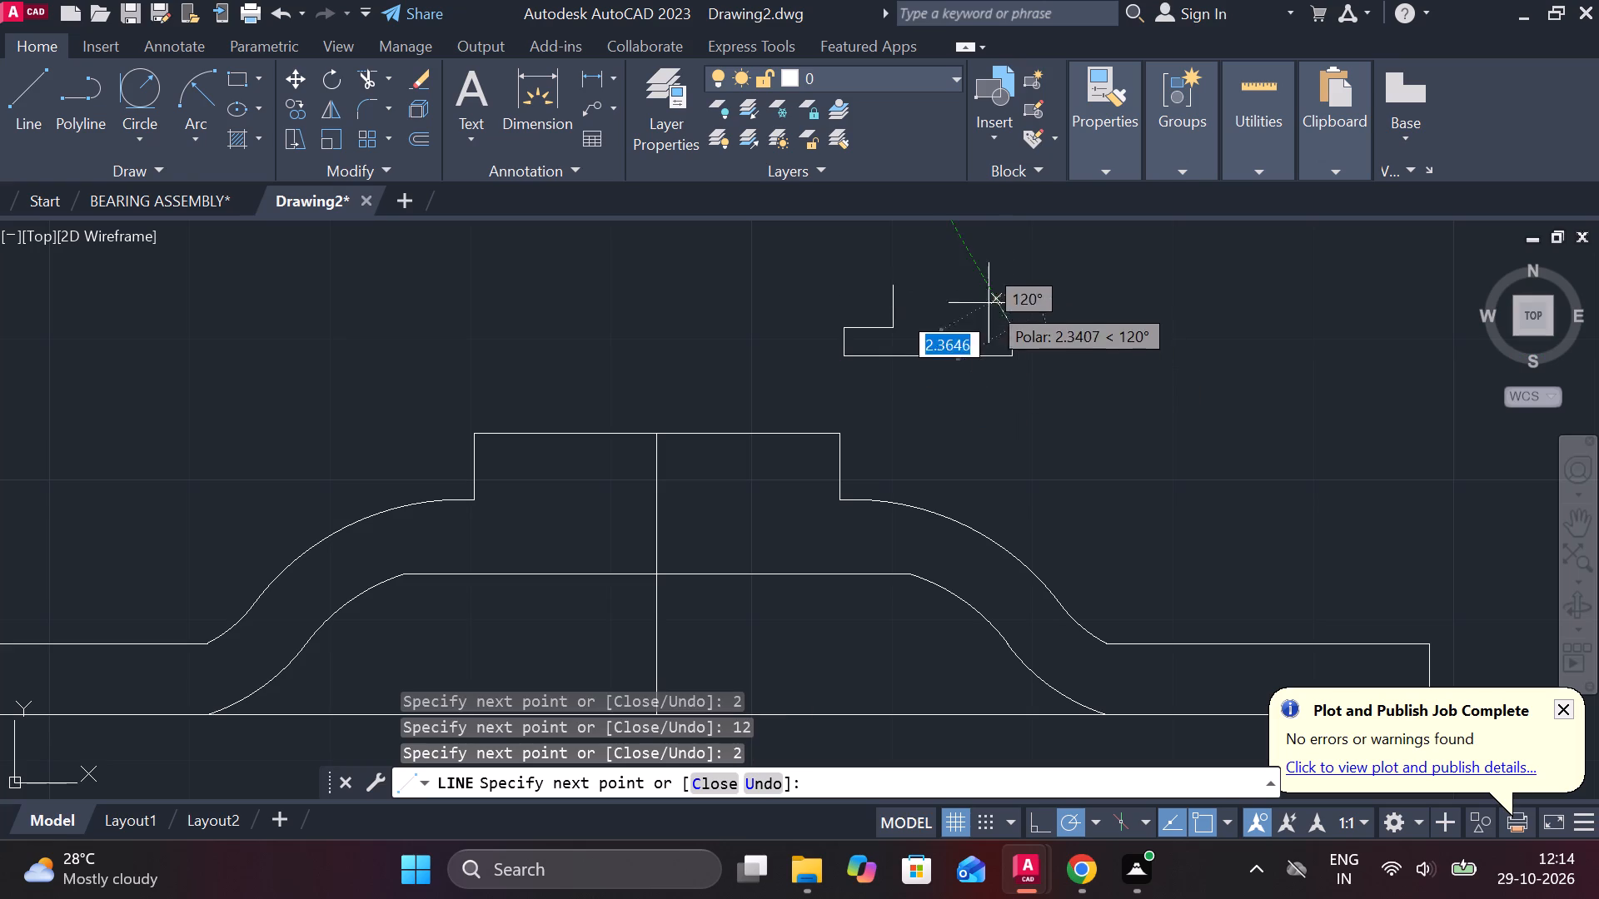
pyautogui.write('3.5')
pyautogui.press('space')
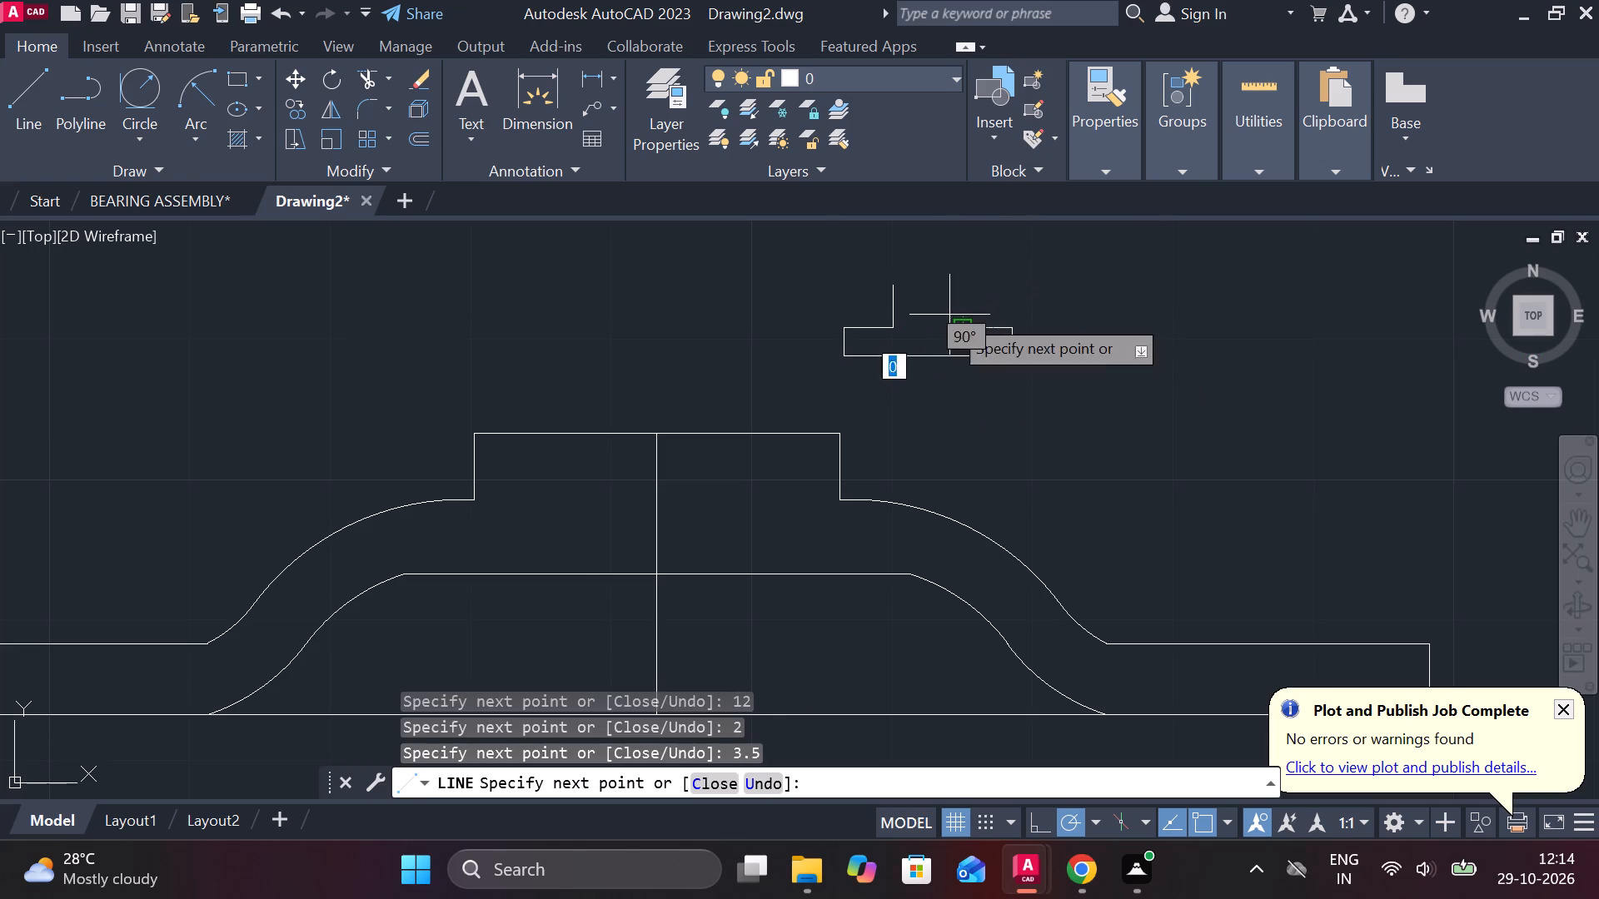
pyautogui.scroll(2, 973, 281)
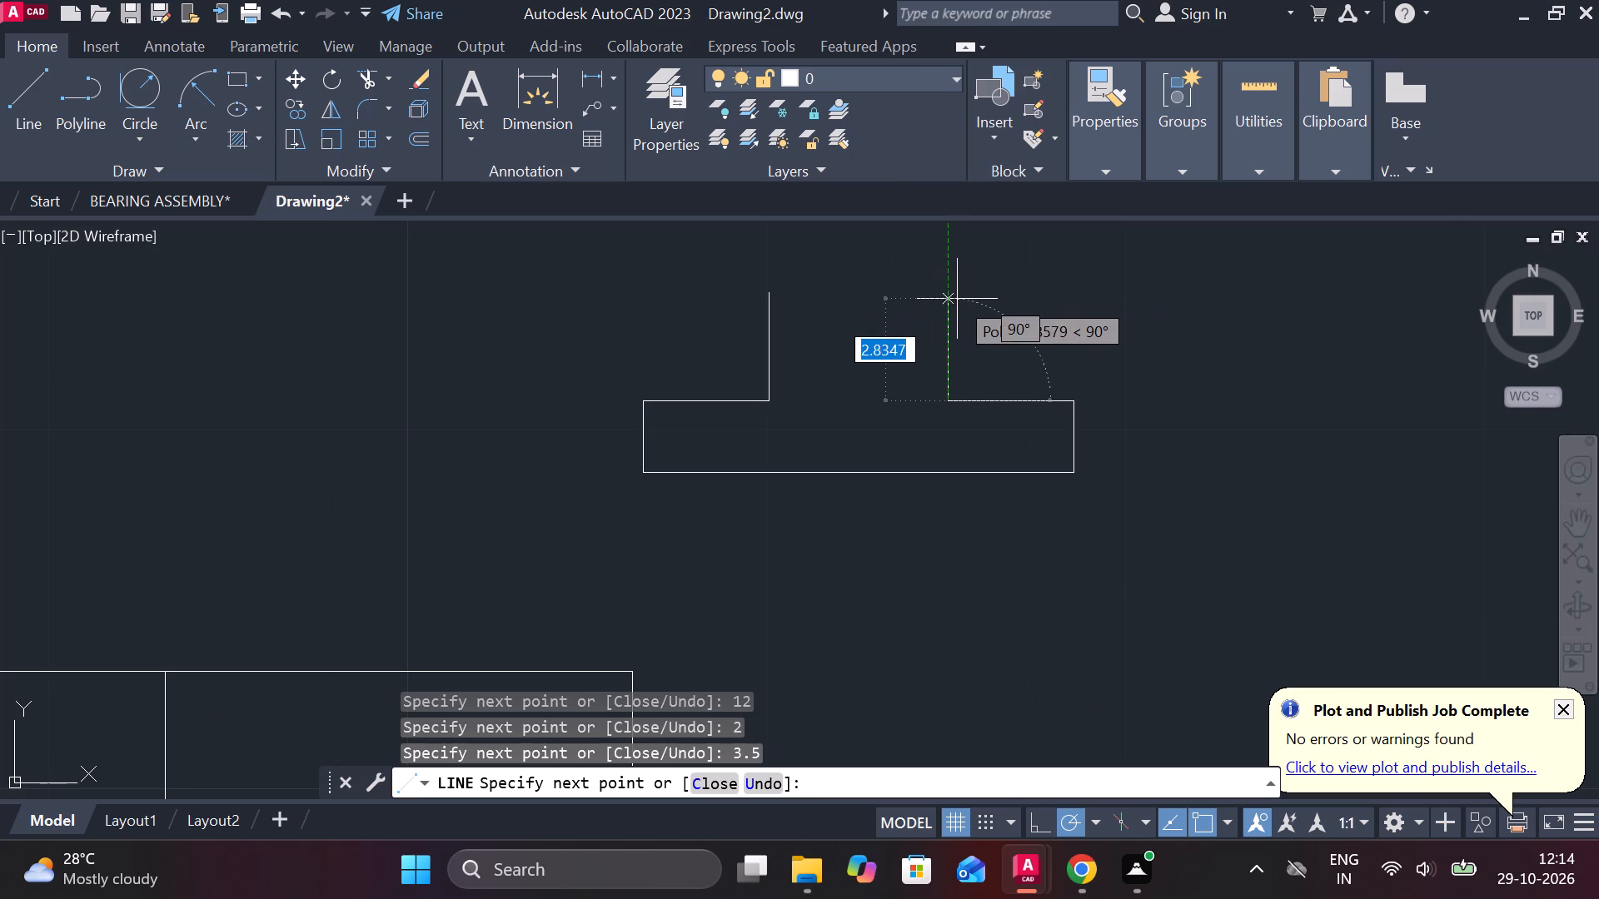
pyautogui.scroll(-2, 1056, 330)
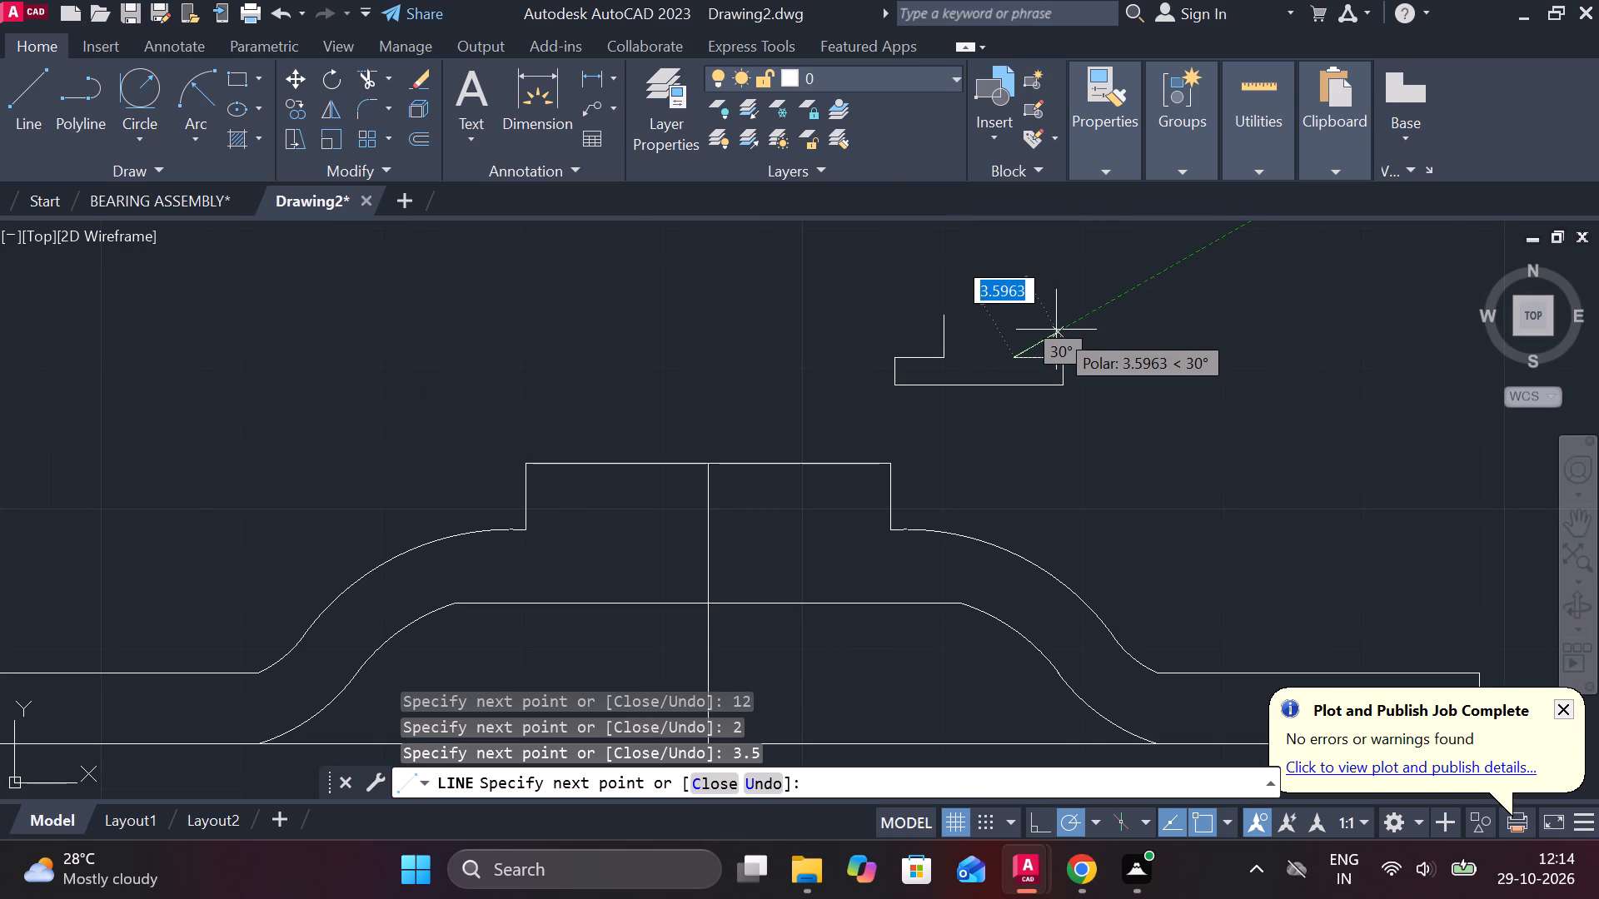
pyautogui.press('Escape')
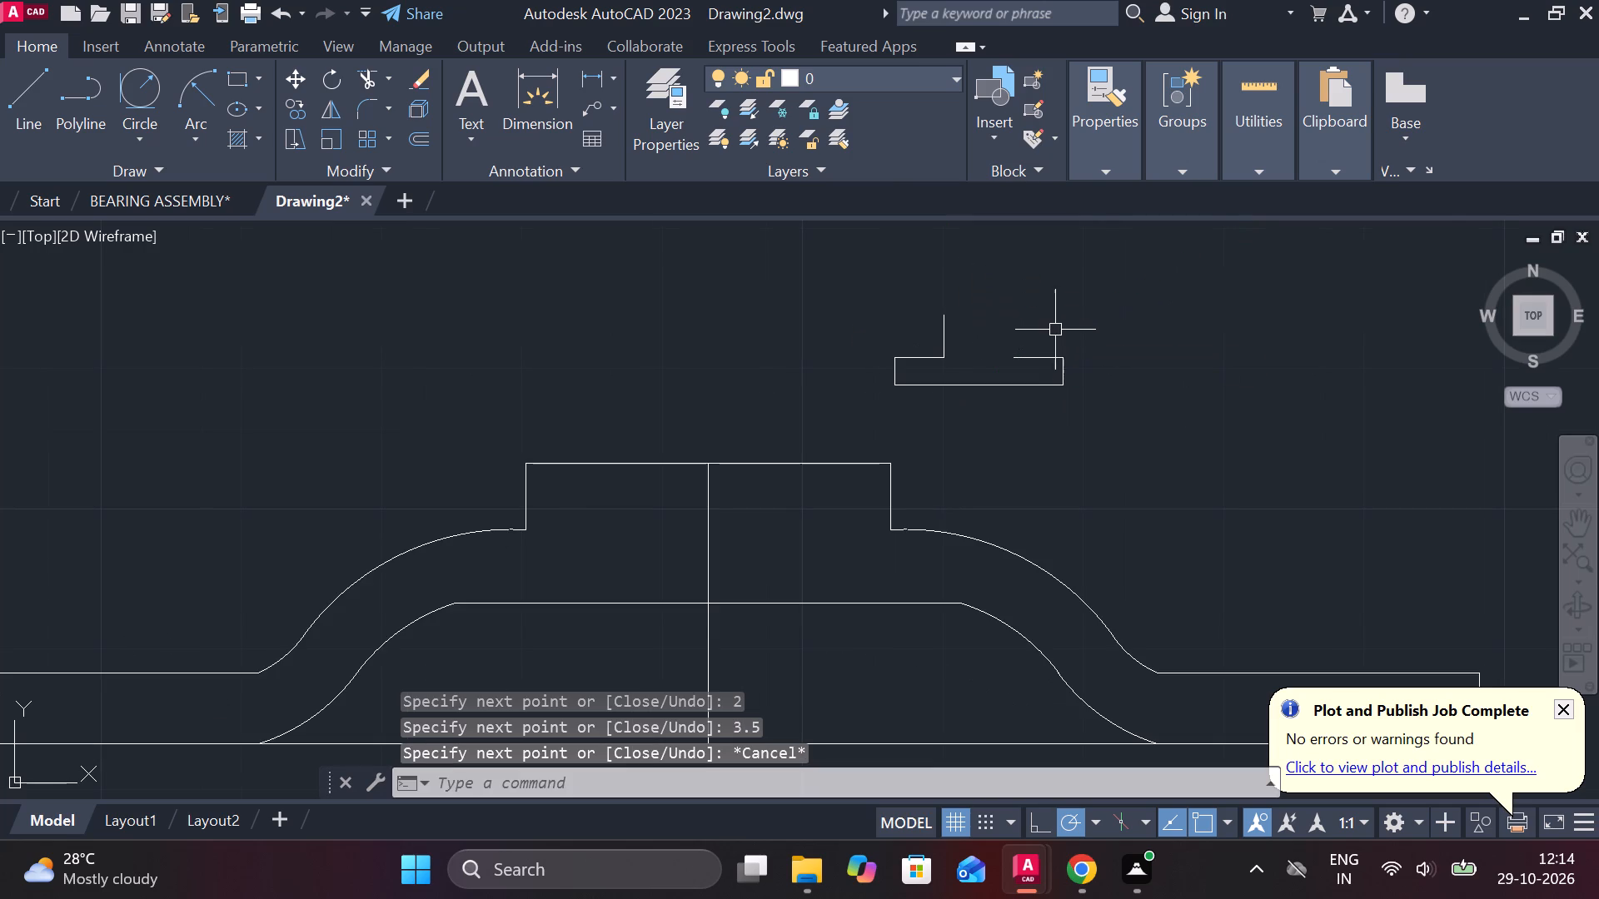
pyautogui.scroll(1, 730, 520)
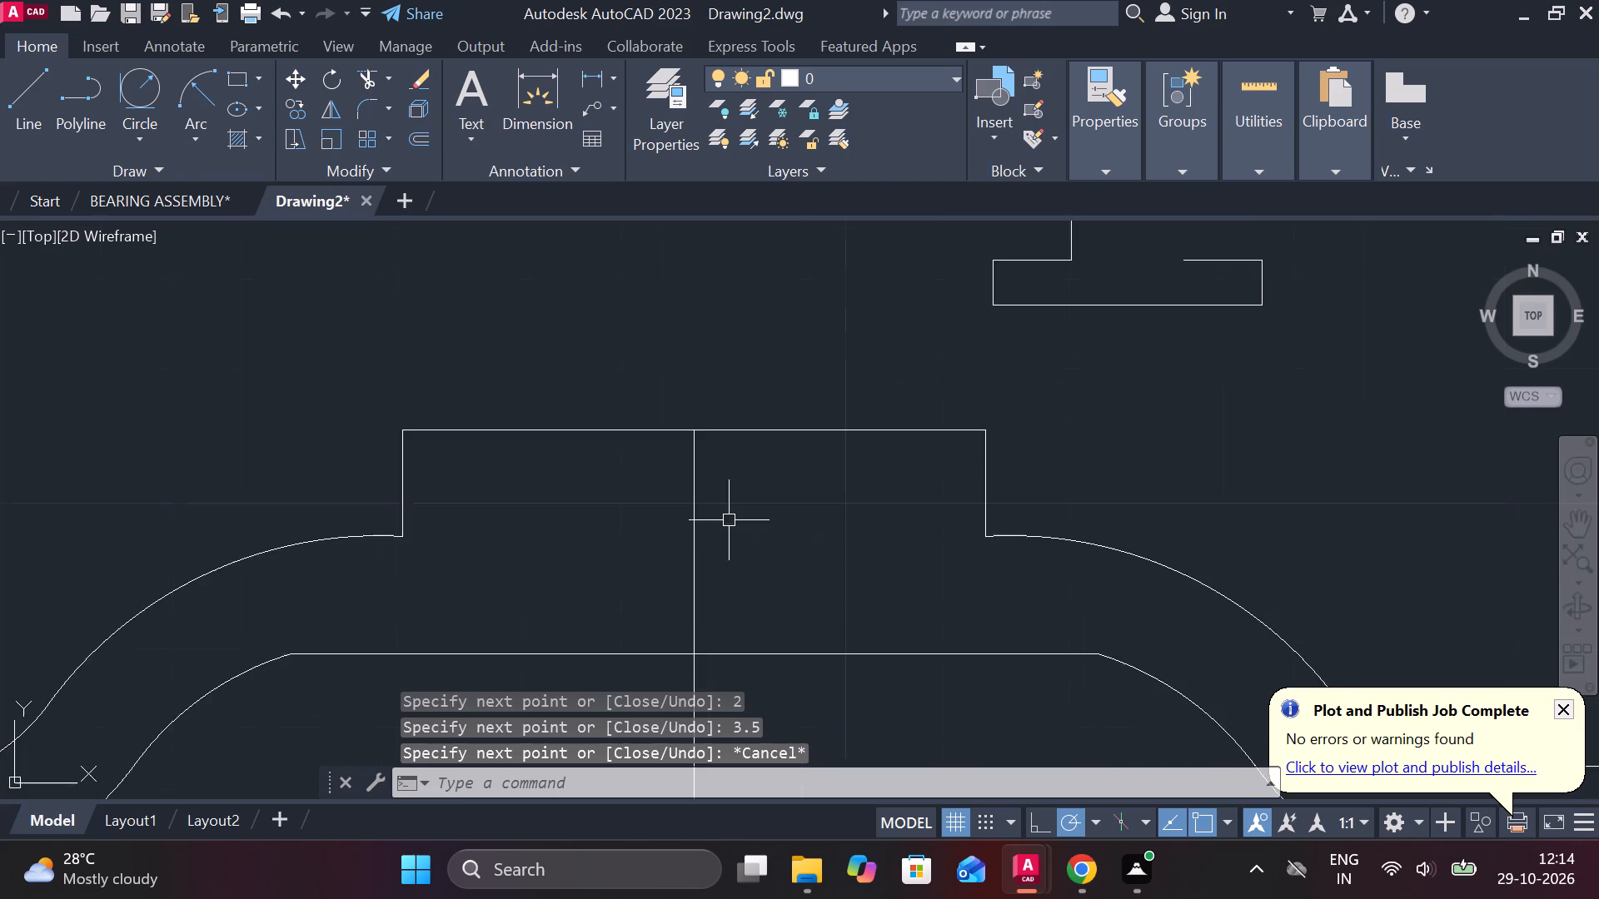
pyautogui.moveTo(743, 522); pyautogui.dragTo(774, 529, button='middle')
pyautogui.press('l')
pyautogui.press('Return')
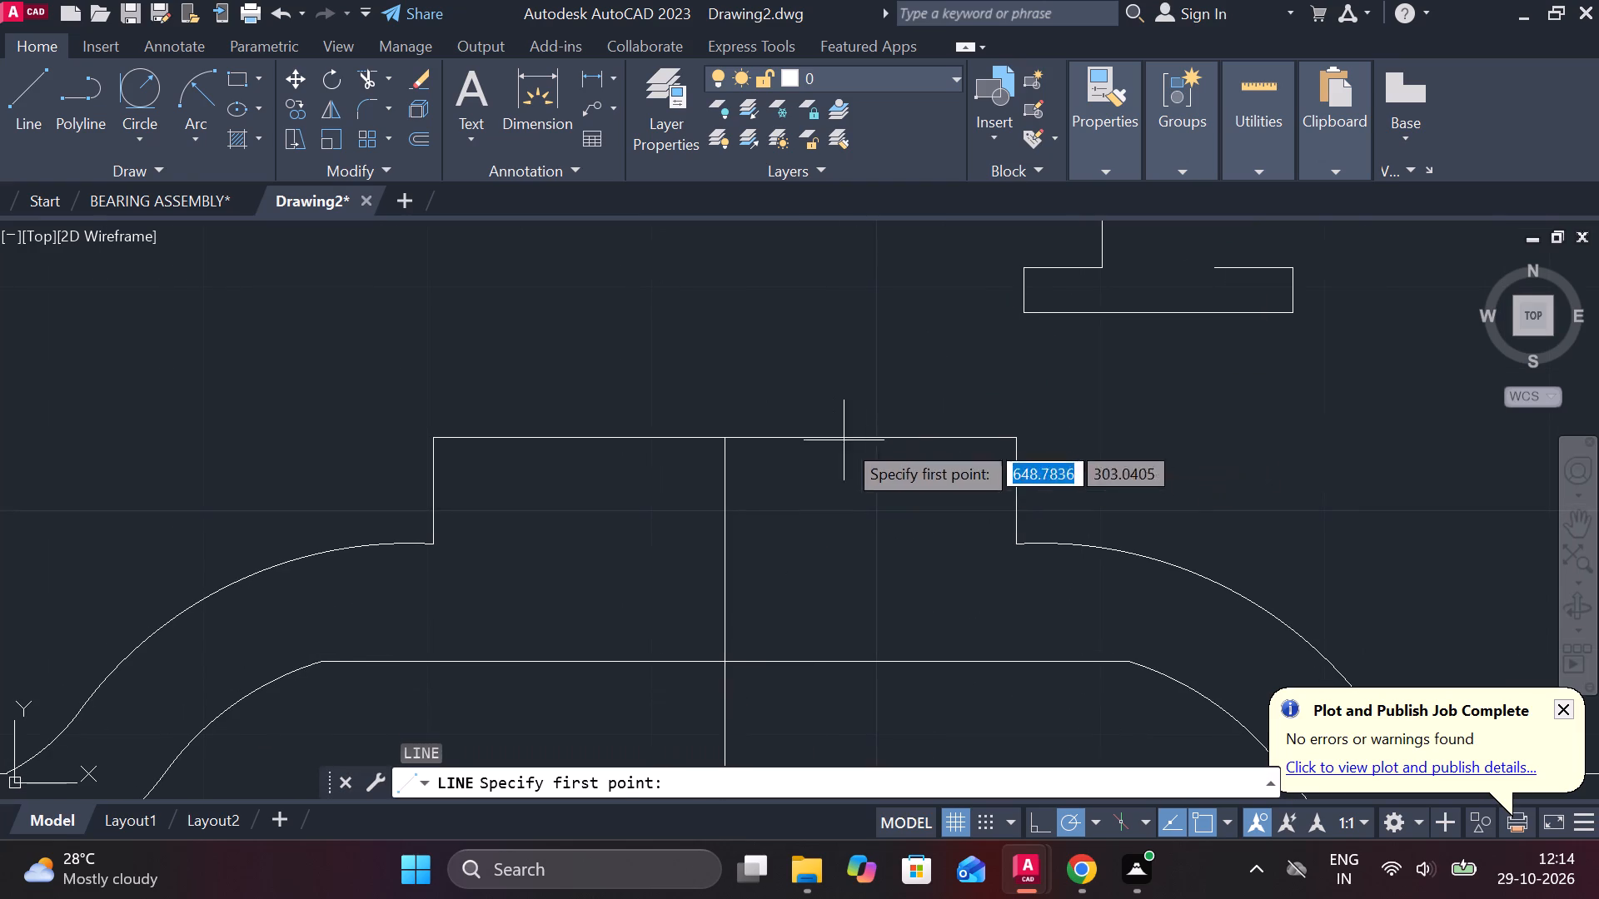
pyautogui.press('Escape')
# Trim the vertical centre line below the inner profile's flat top edge.
pyautogui.scroll(-2, 802, 563)
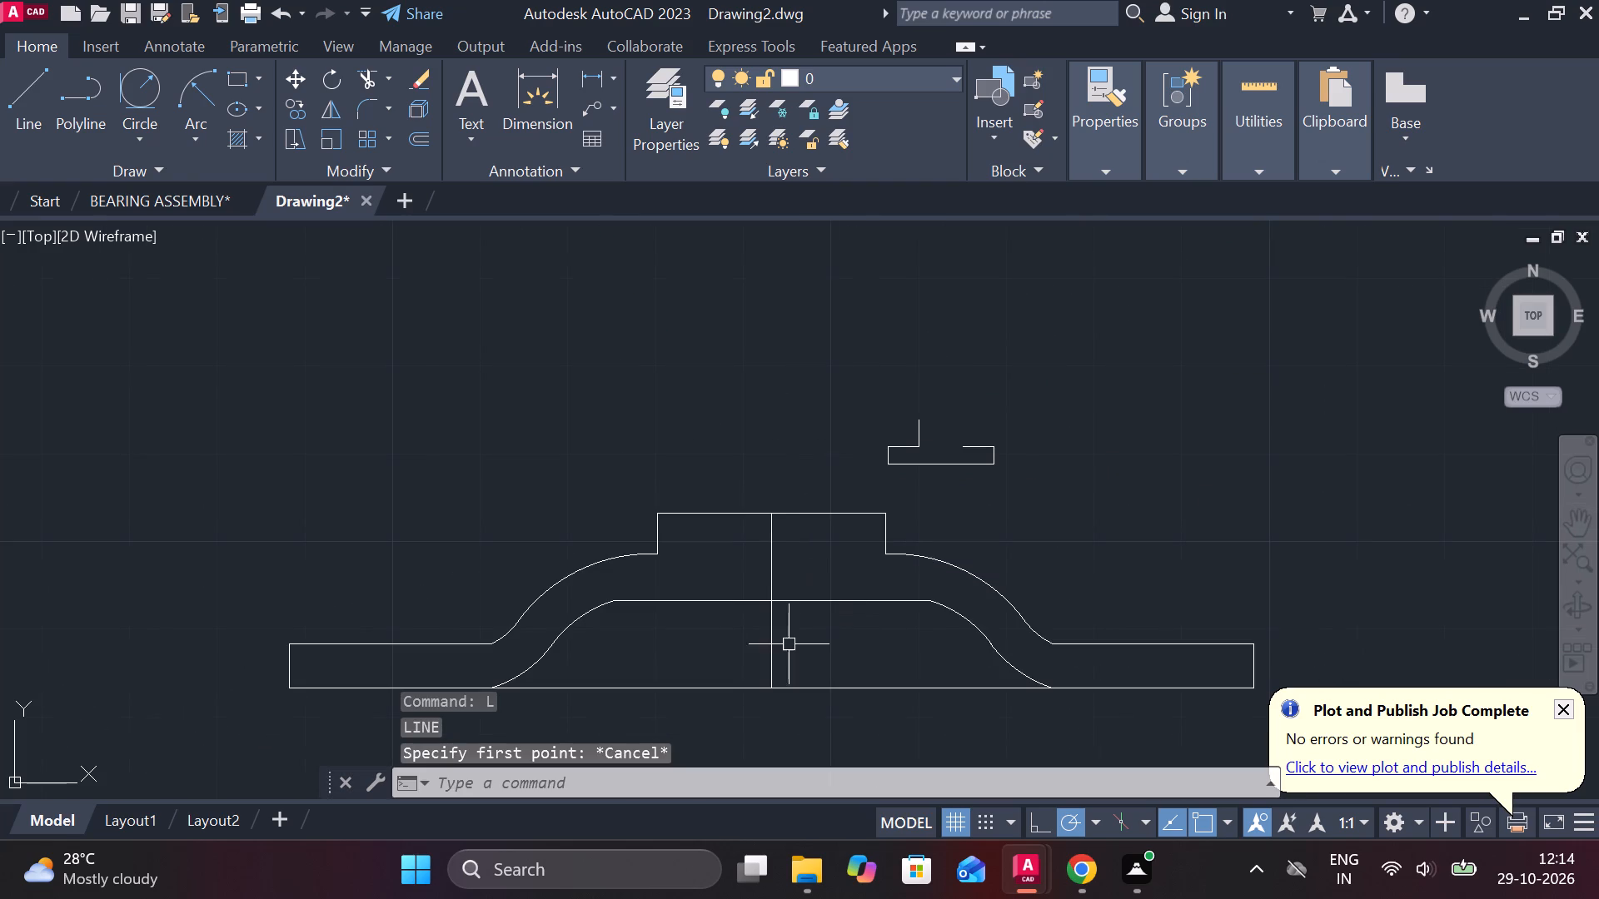
pyautogui.write('TR')
pyautogui.press('space')
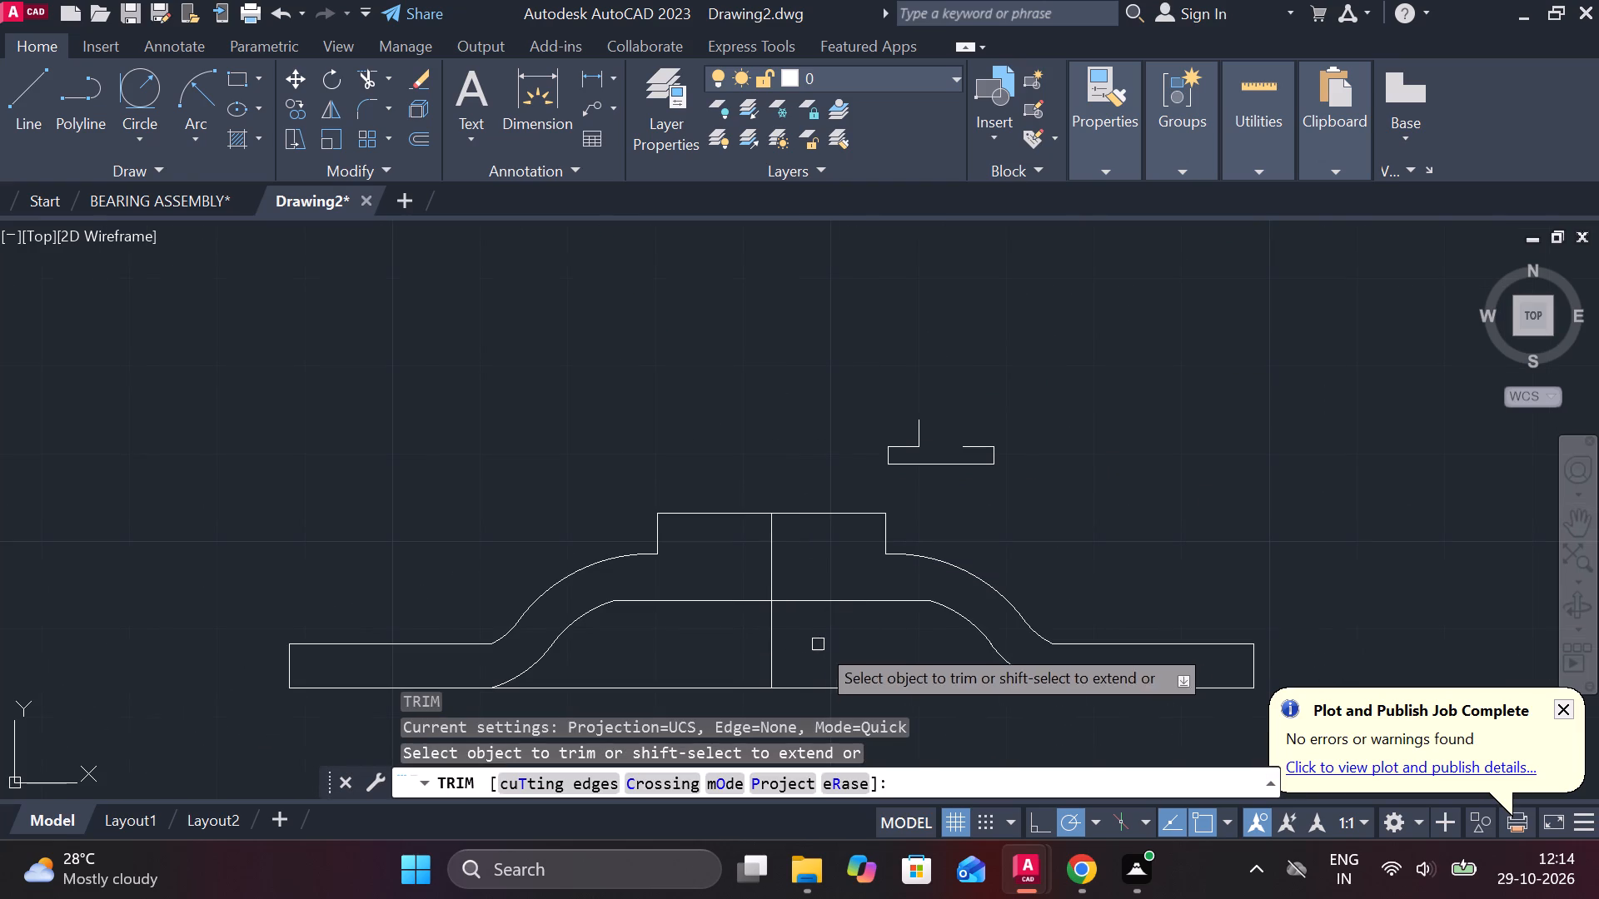
pyautogui.click(776, 633)
pyautogui.click(771, 654)
pyautogui.scroll(1, 785, 521)
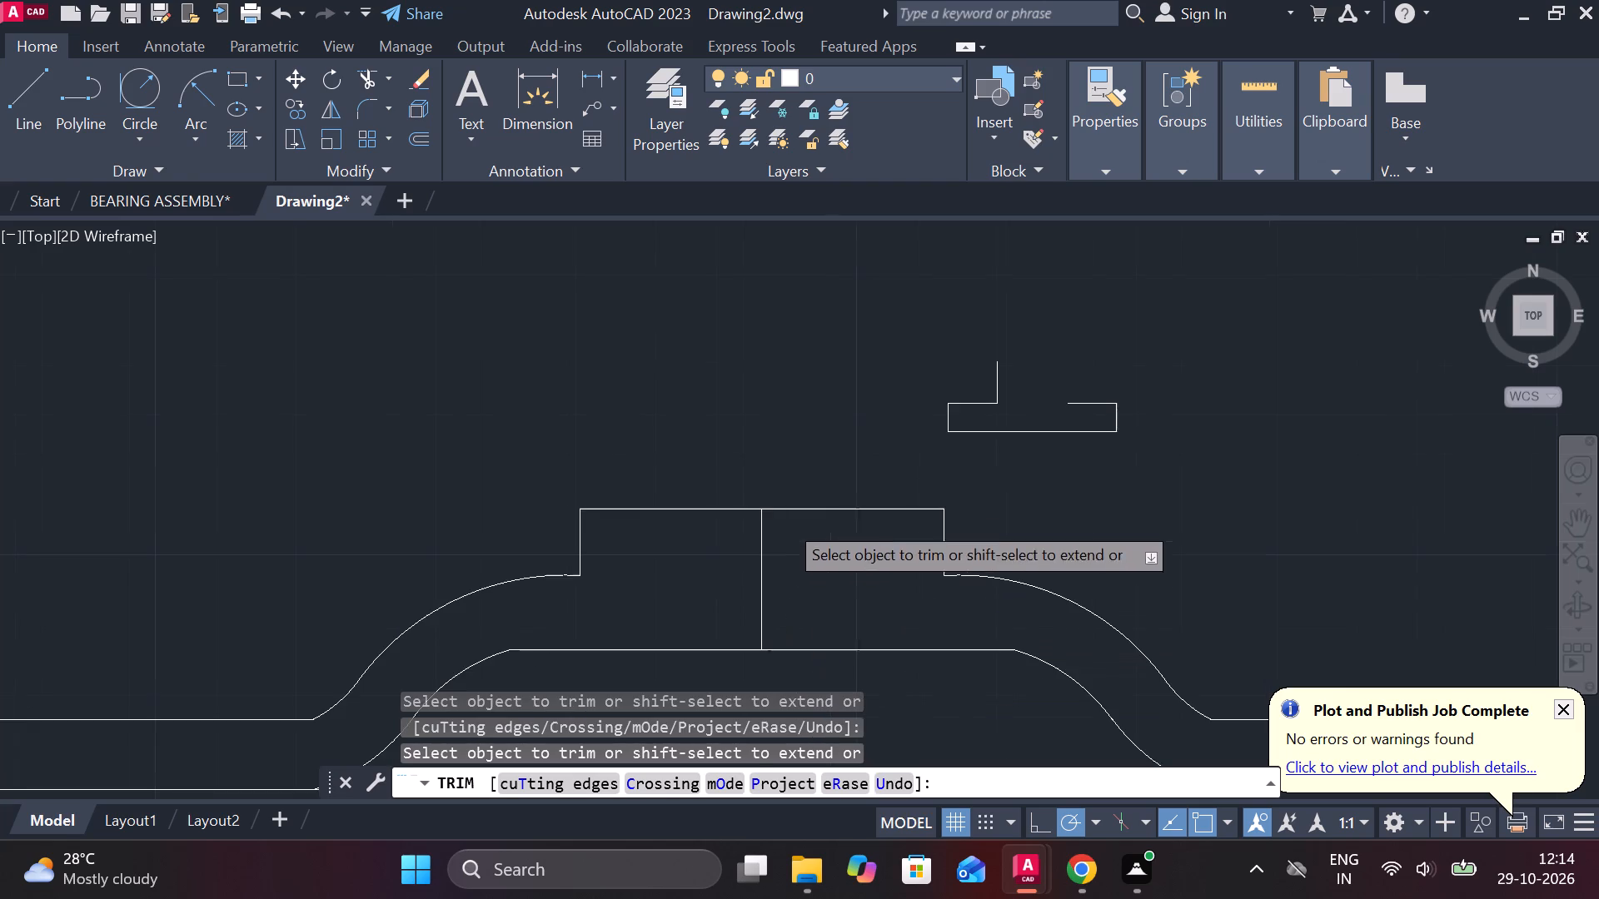
pyautogui.press('Escape')
pyautogui.click(767, 542)
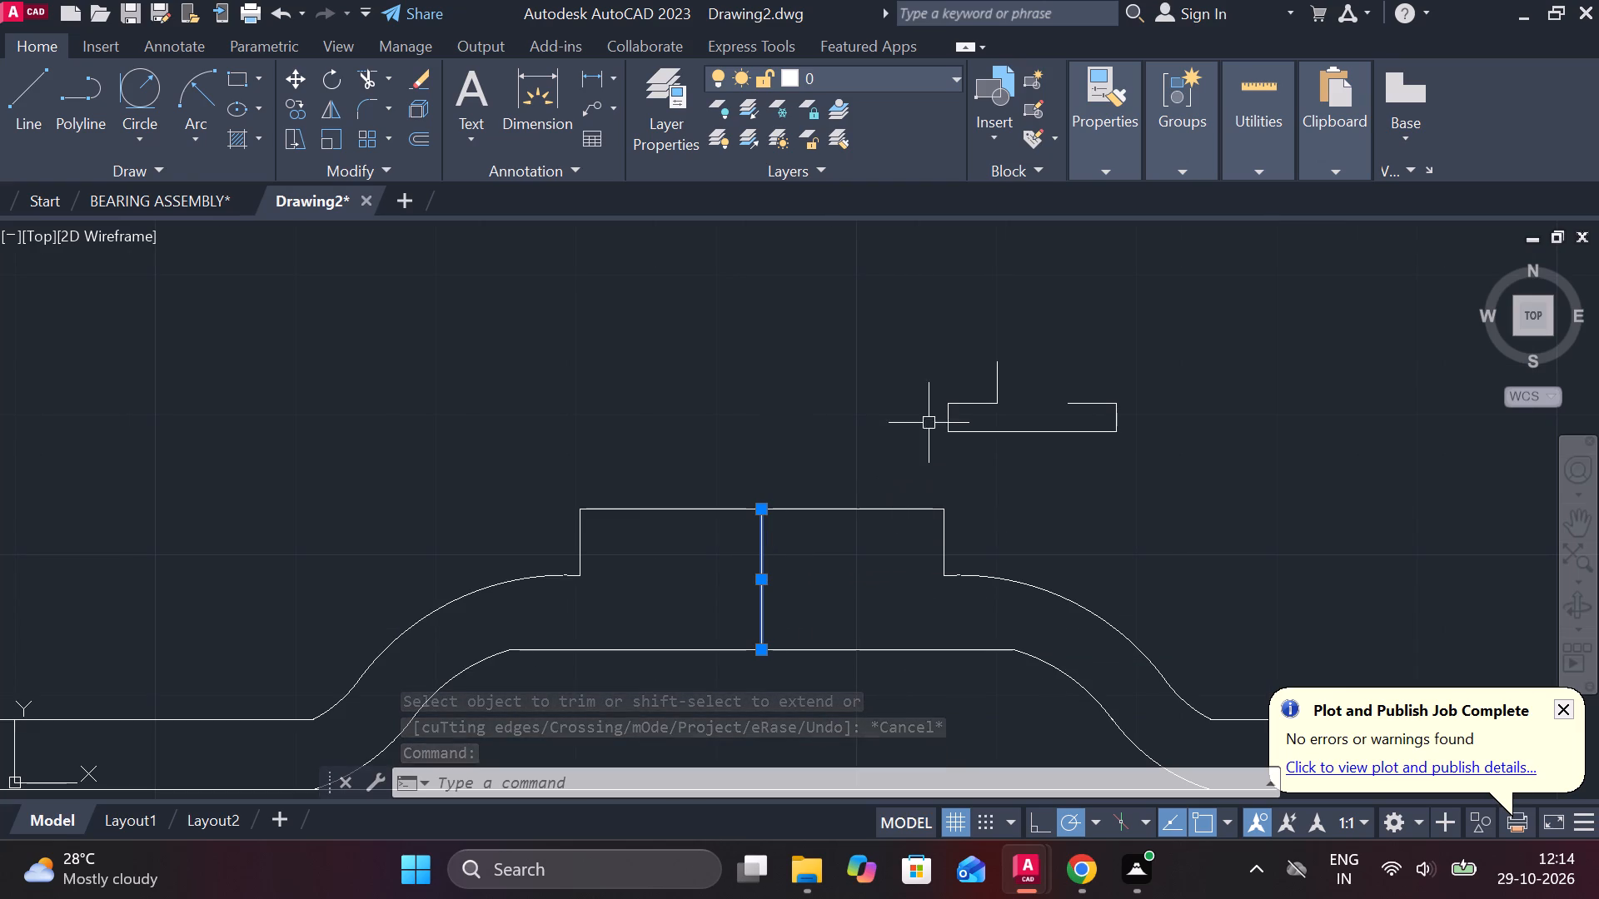
pyautogui.press('Escape')
# Draw a closed line rectangle 12 wide and 2 high in the empty space above the raised block.
pyautogui.press('l')
pyautogui.press('Return')
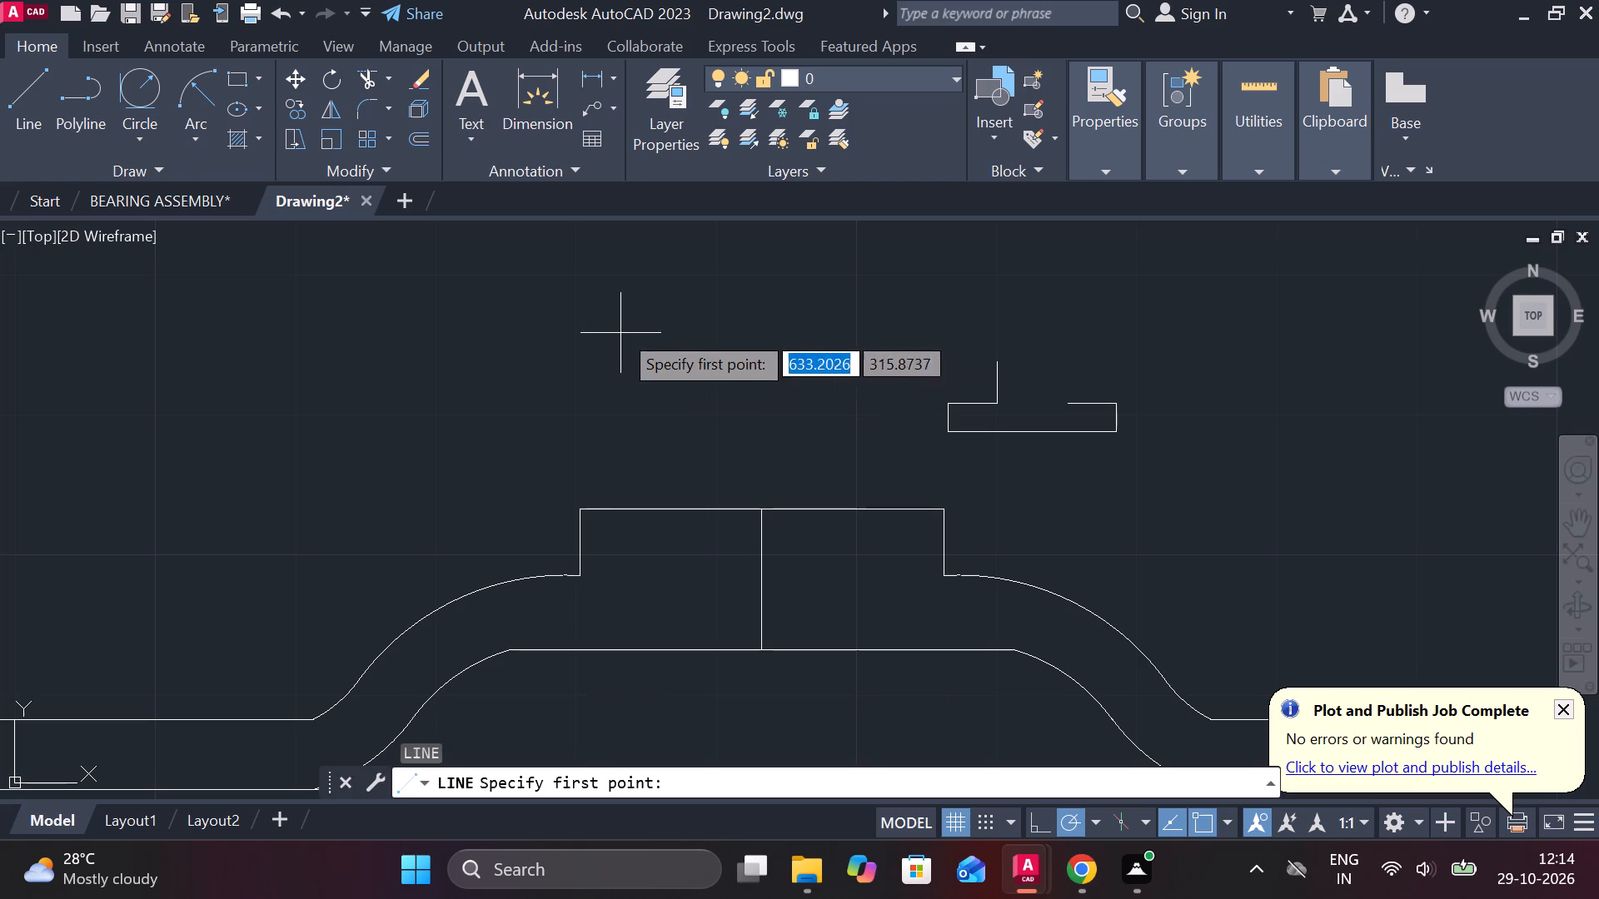
pyautogui.click(615, 313)
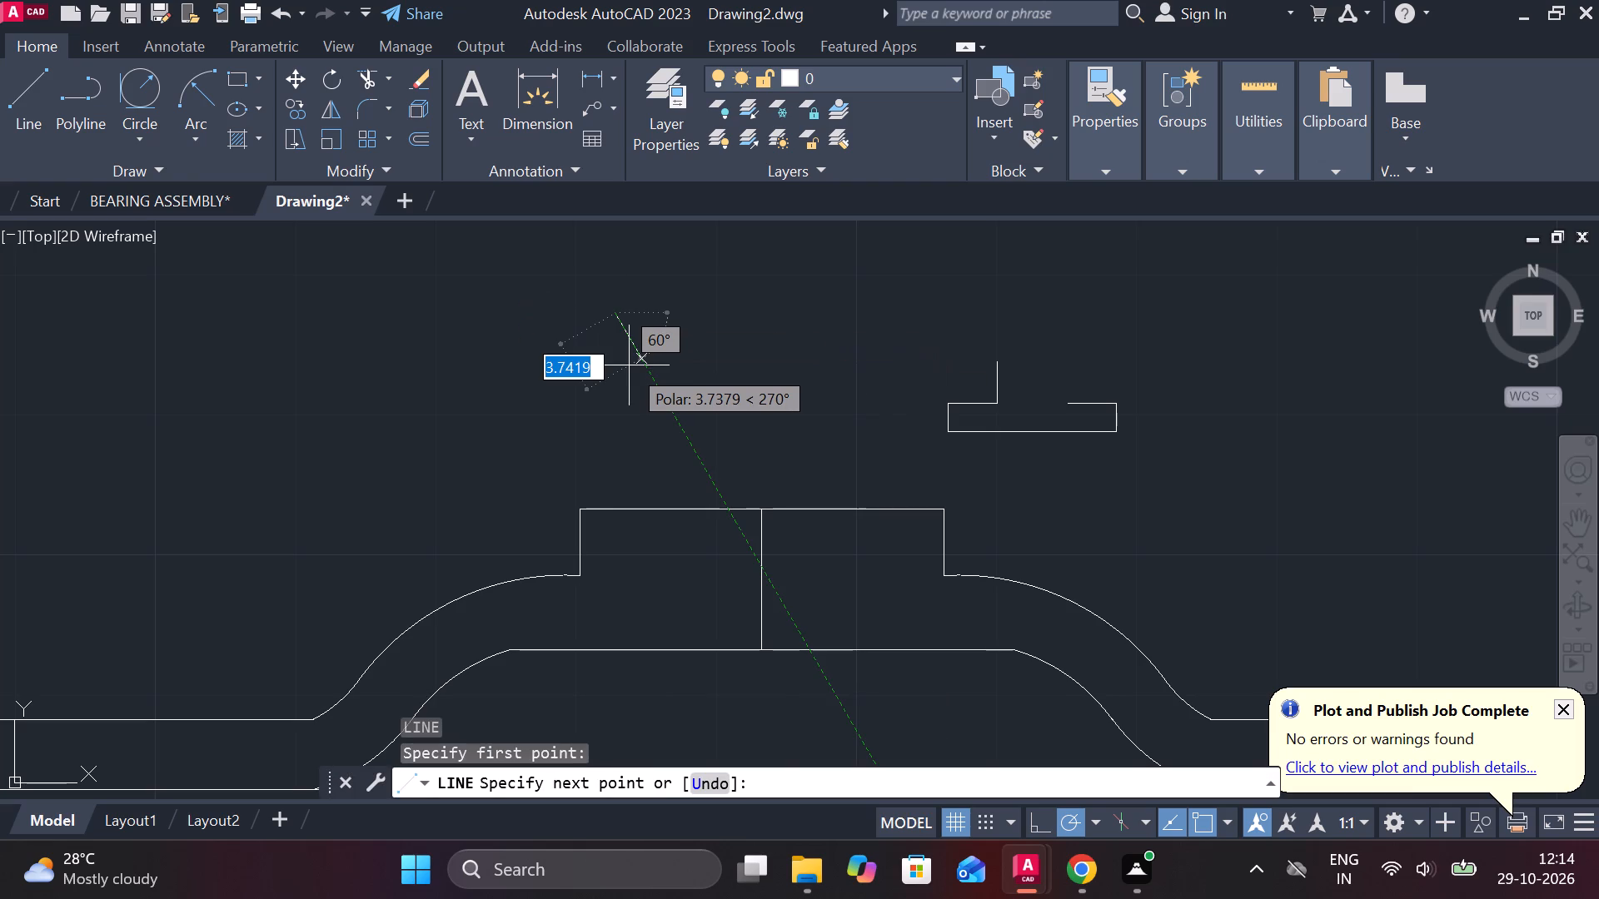
pyautogui.write('2')
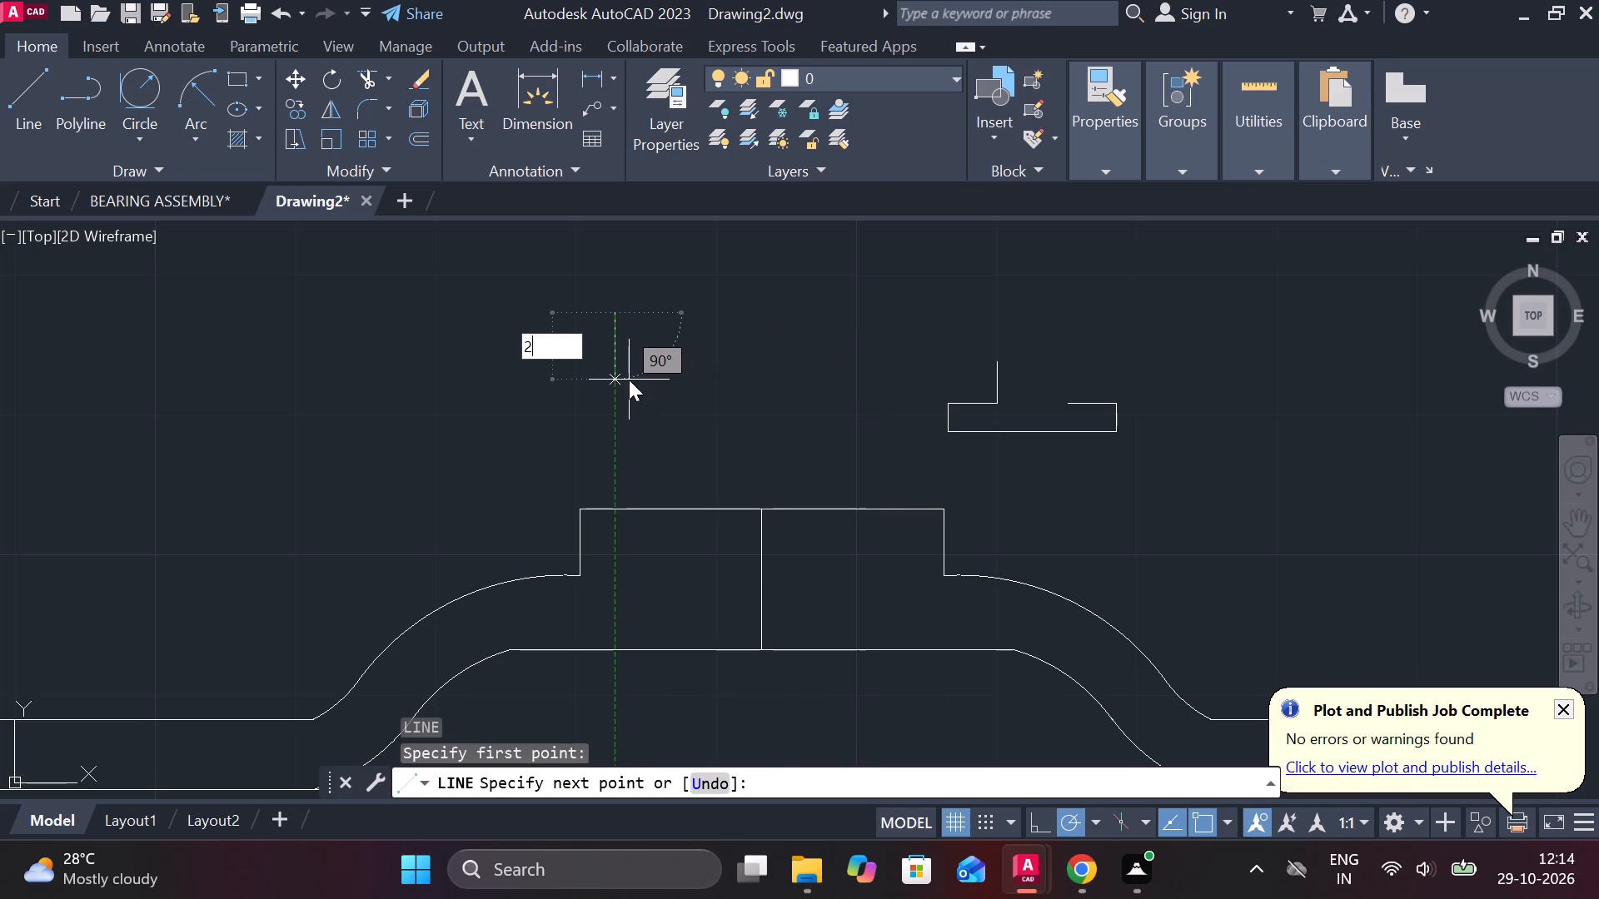
pyautogui.press('space')
pyautogui.write('12')
pyautogui.press('space')
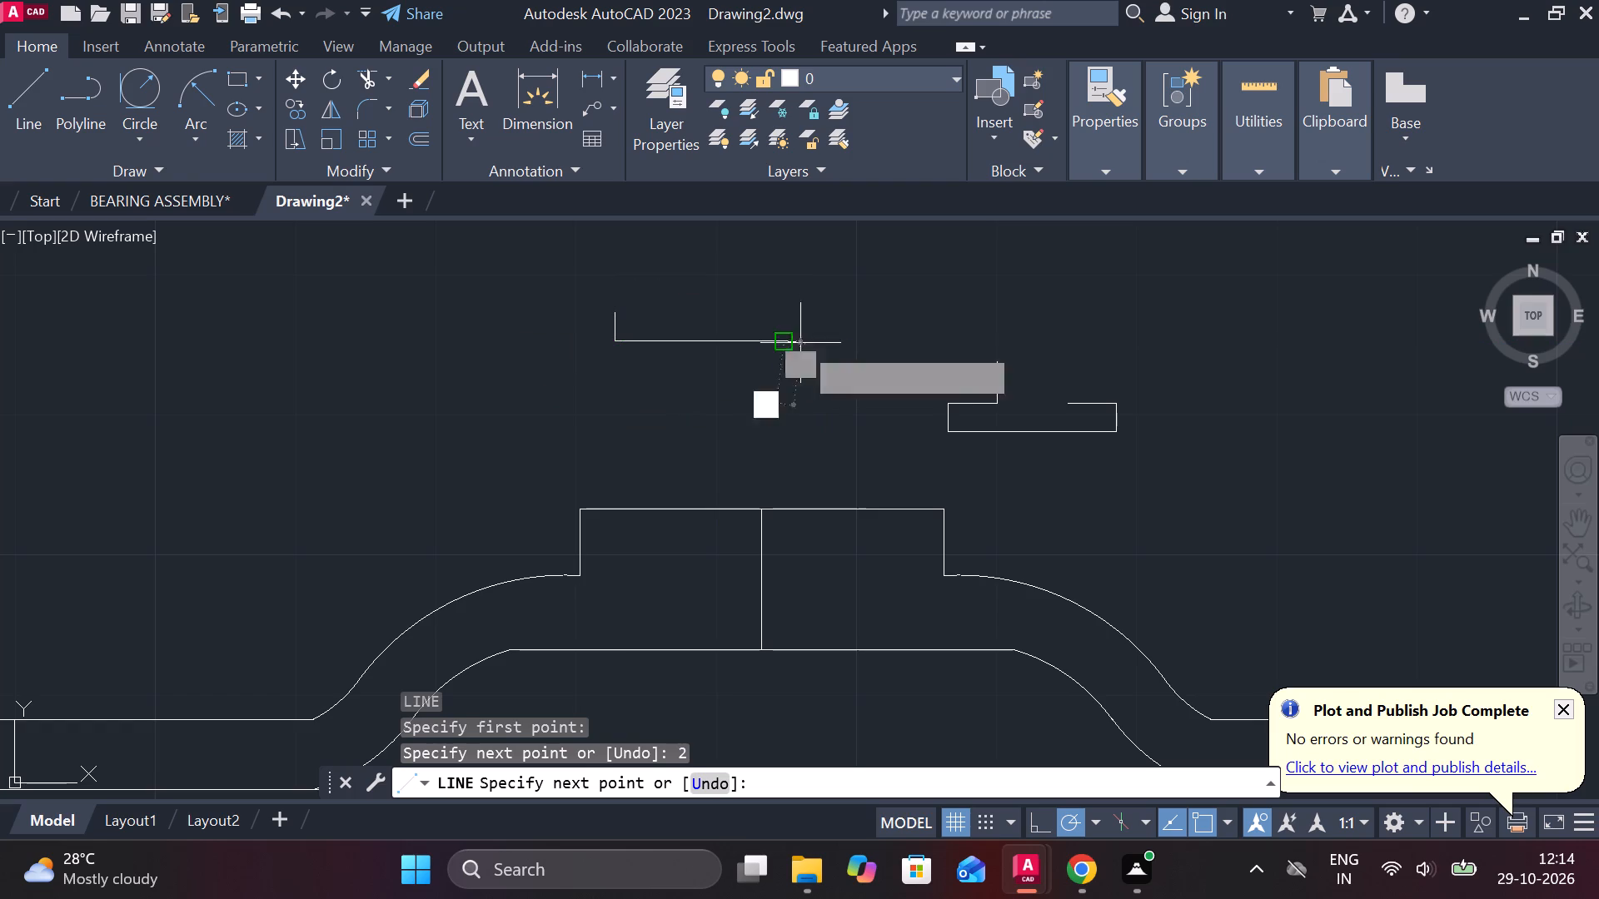
pyautogui.write('2')
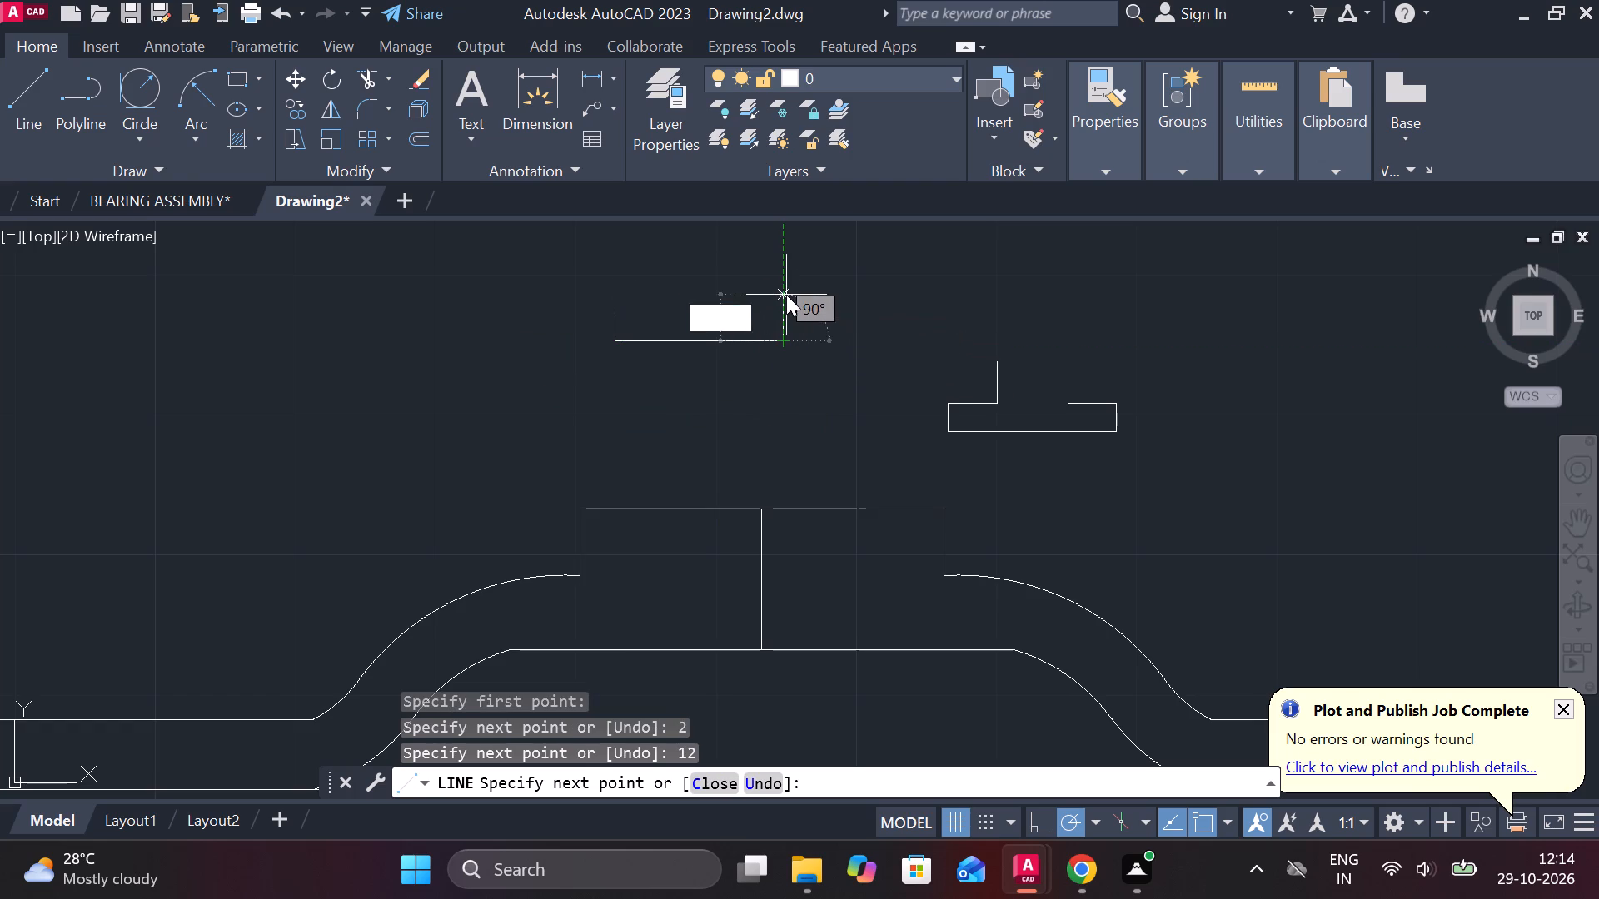
pyautogui.press('space')
pyautogui.click(617, 316)
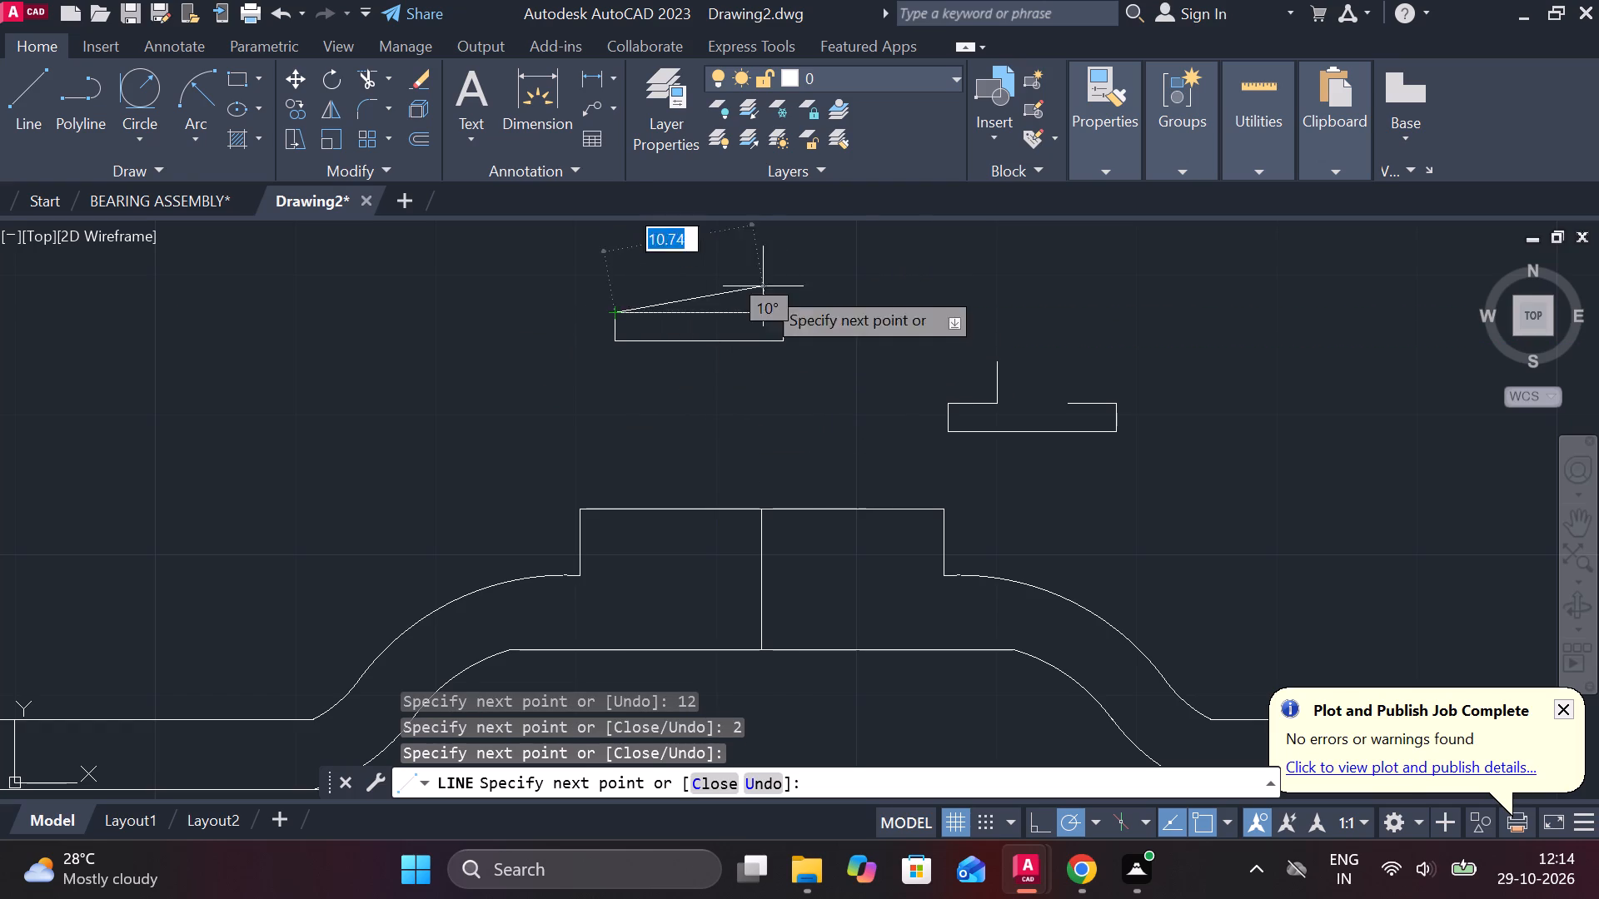
pyautogui.press('Escape')
# Draw lines from the rectangle's top-edge midpoint: 3 up, 2.5 right, and back down to the top edge.
pyautogui.moveTo(749, 300); pyautogui.dragTo(778, 375, button='middle')
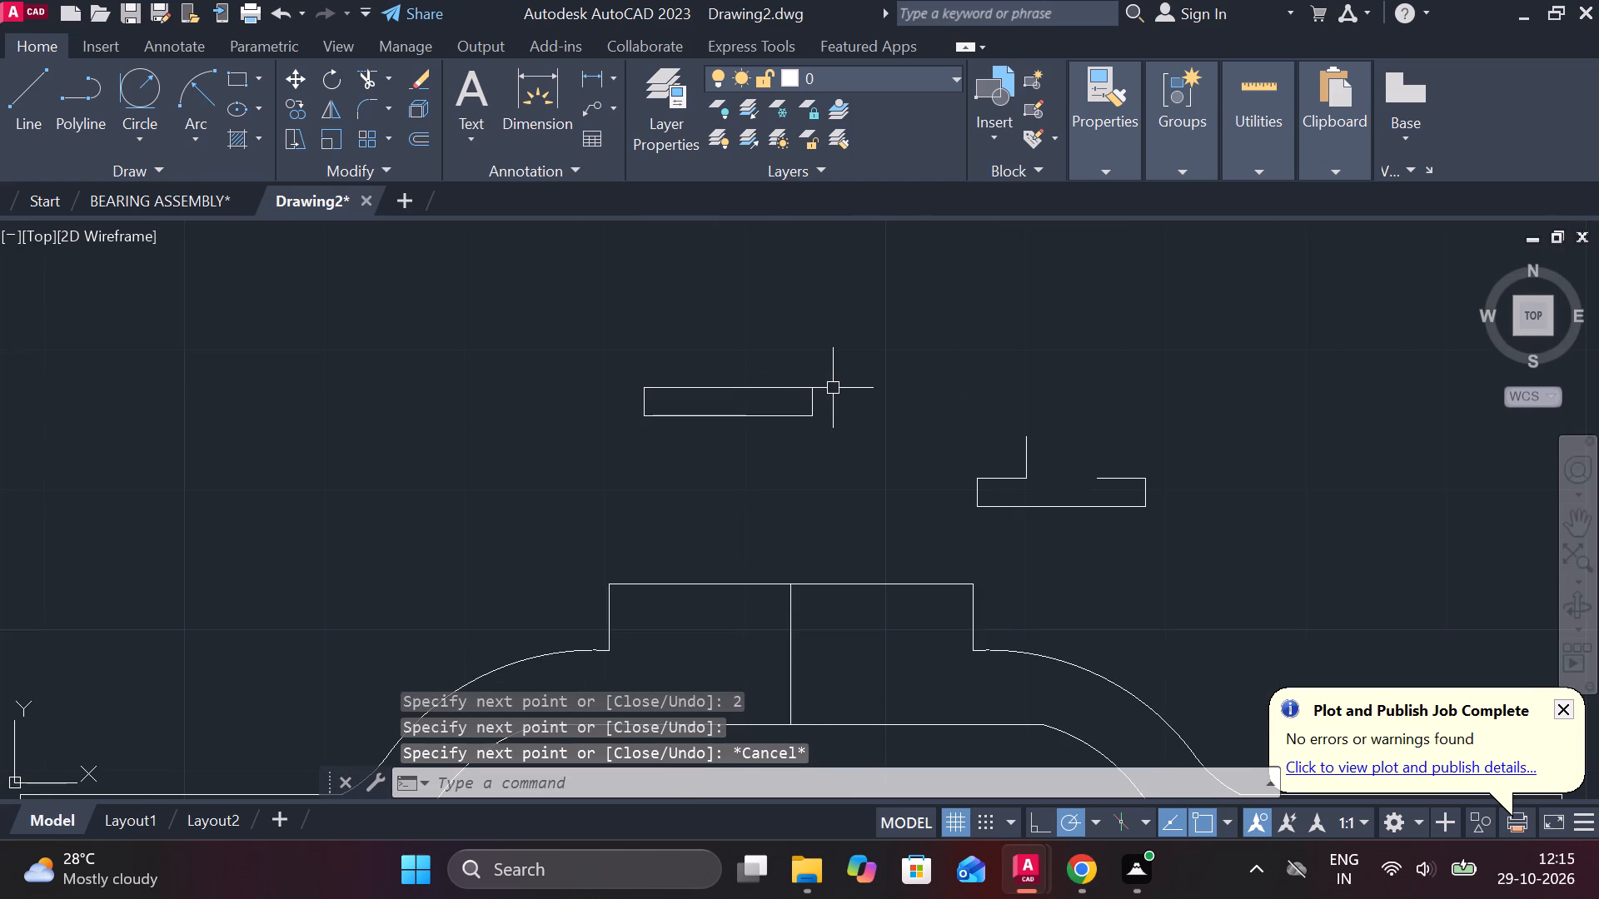
pyautogui.press('l')
pyautogui.press('Return')
pyautogui.click(733, 388)
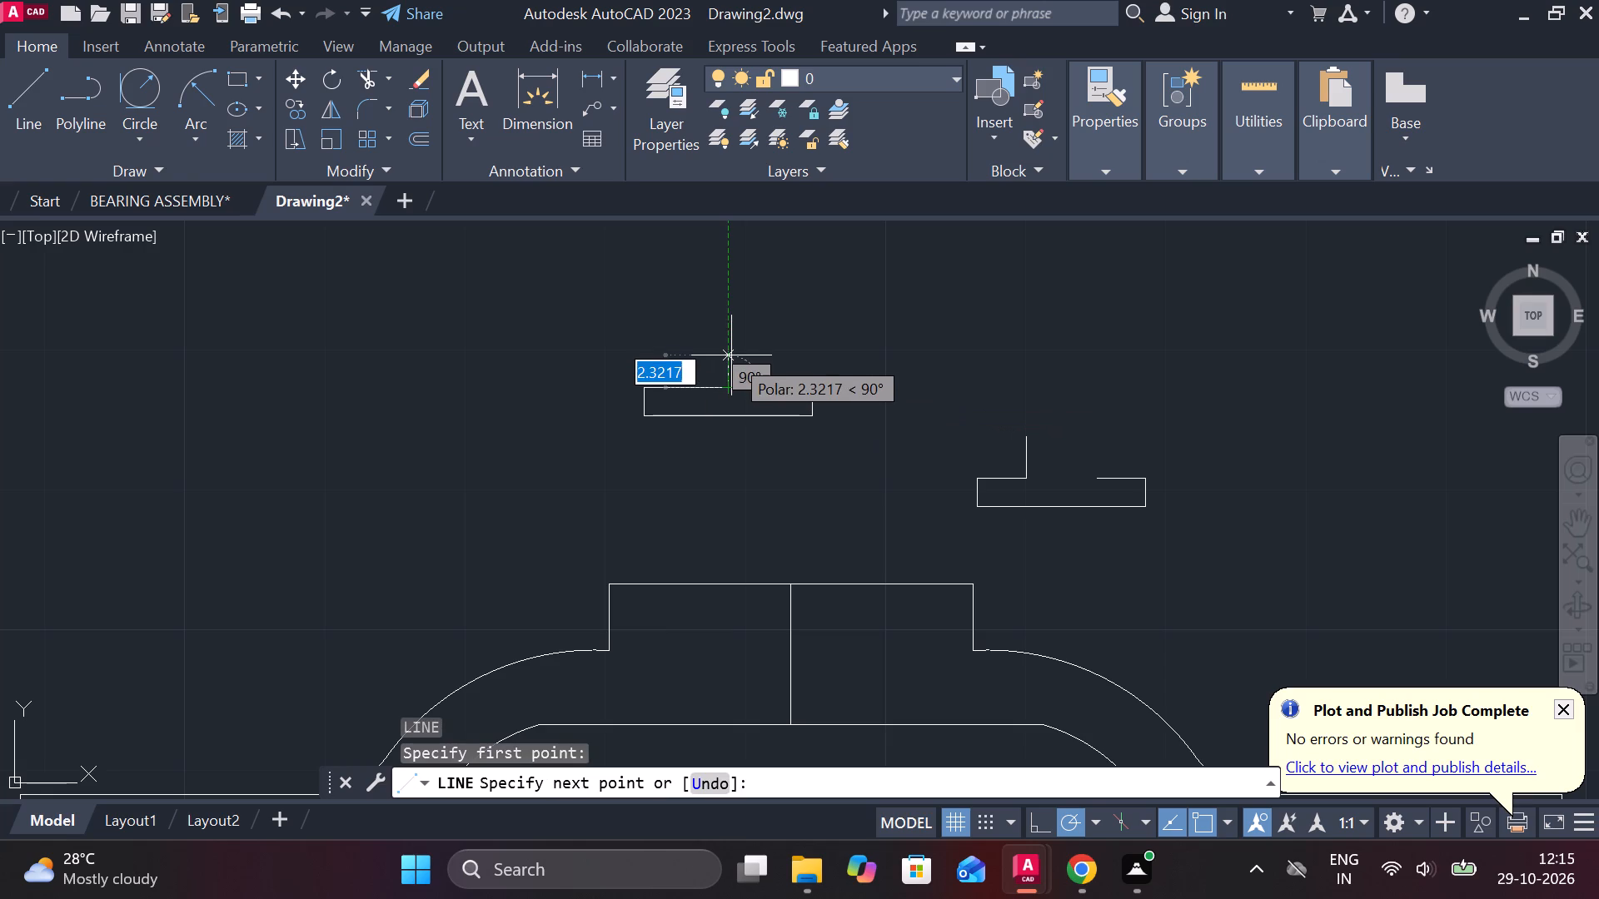
pyautogui.write('3')
pyautogui.press('space')
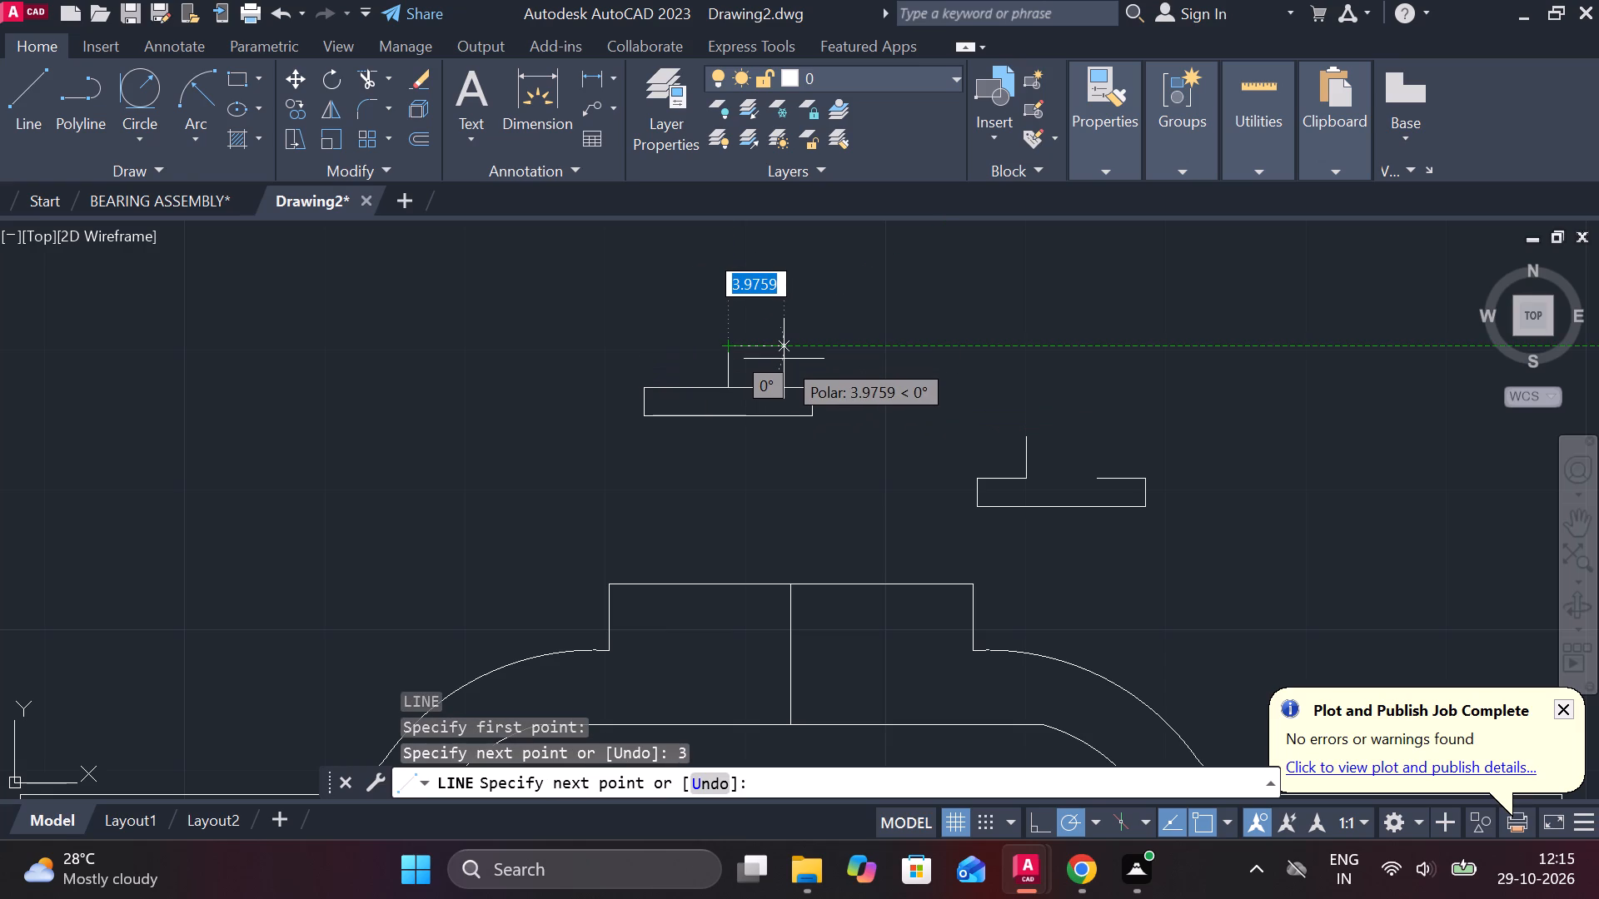
pyautogui.write('2.')
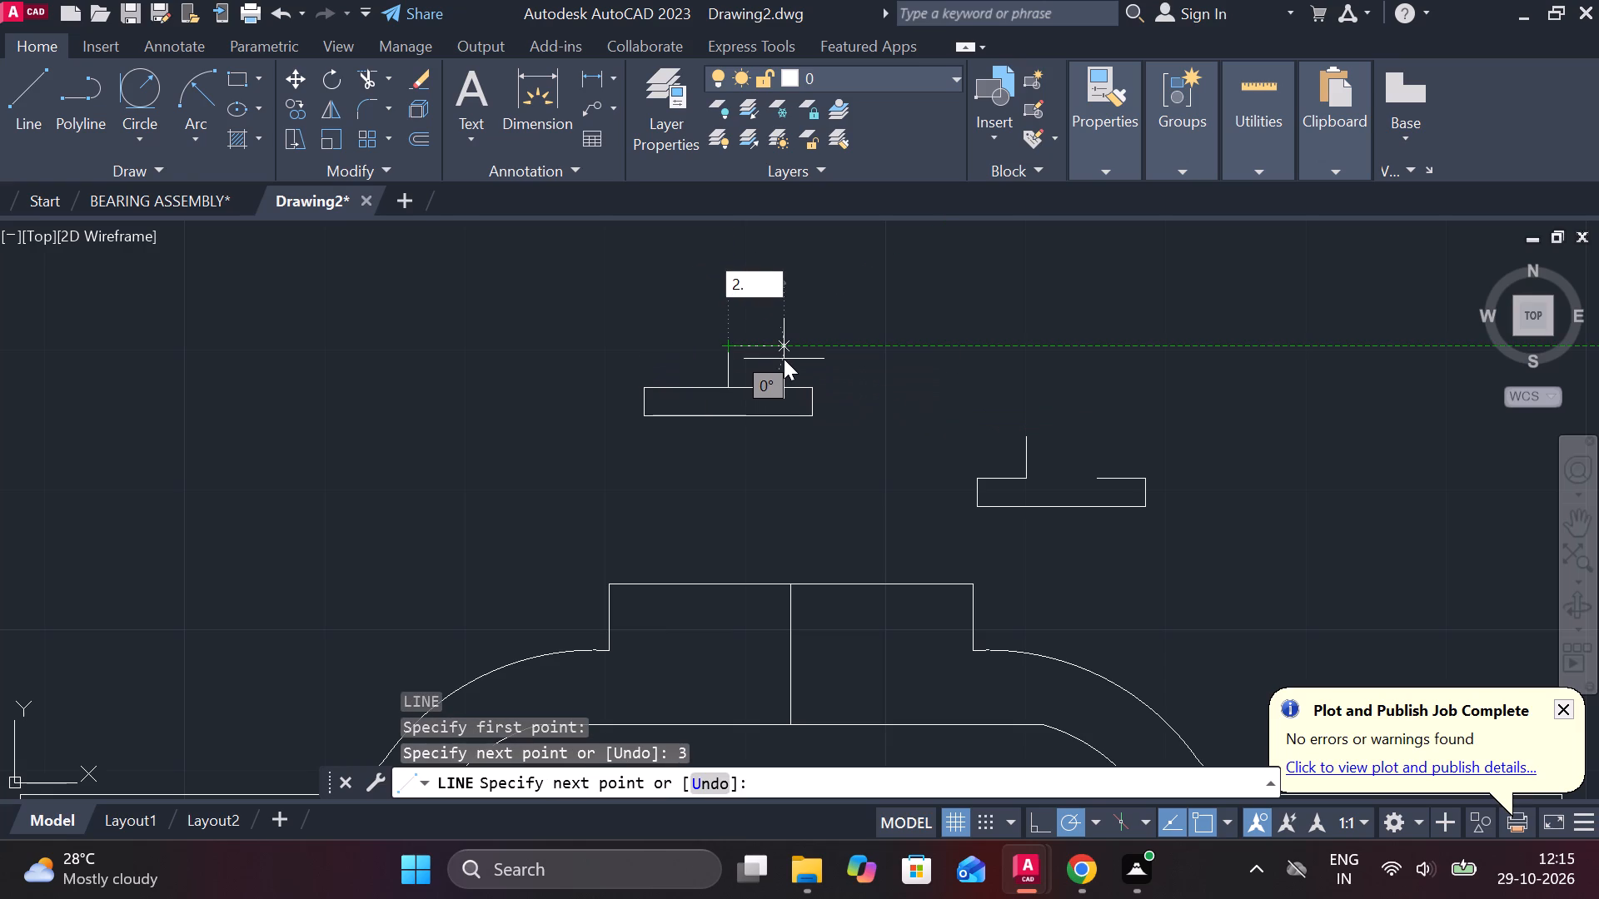
pyautogui.press('5')
pyautogui.press('Return')
pyautogui.scroll(1, 770, 386)
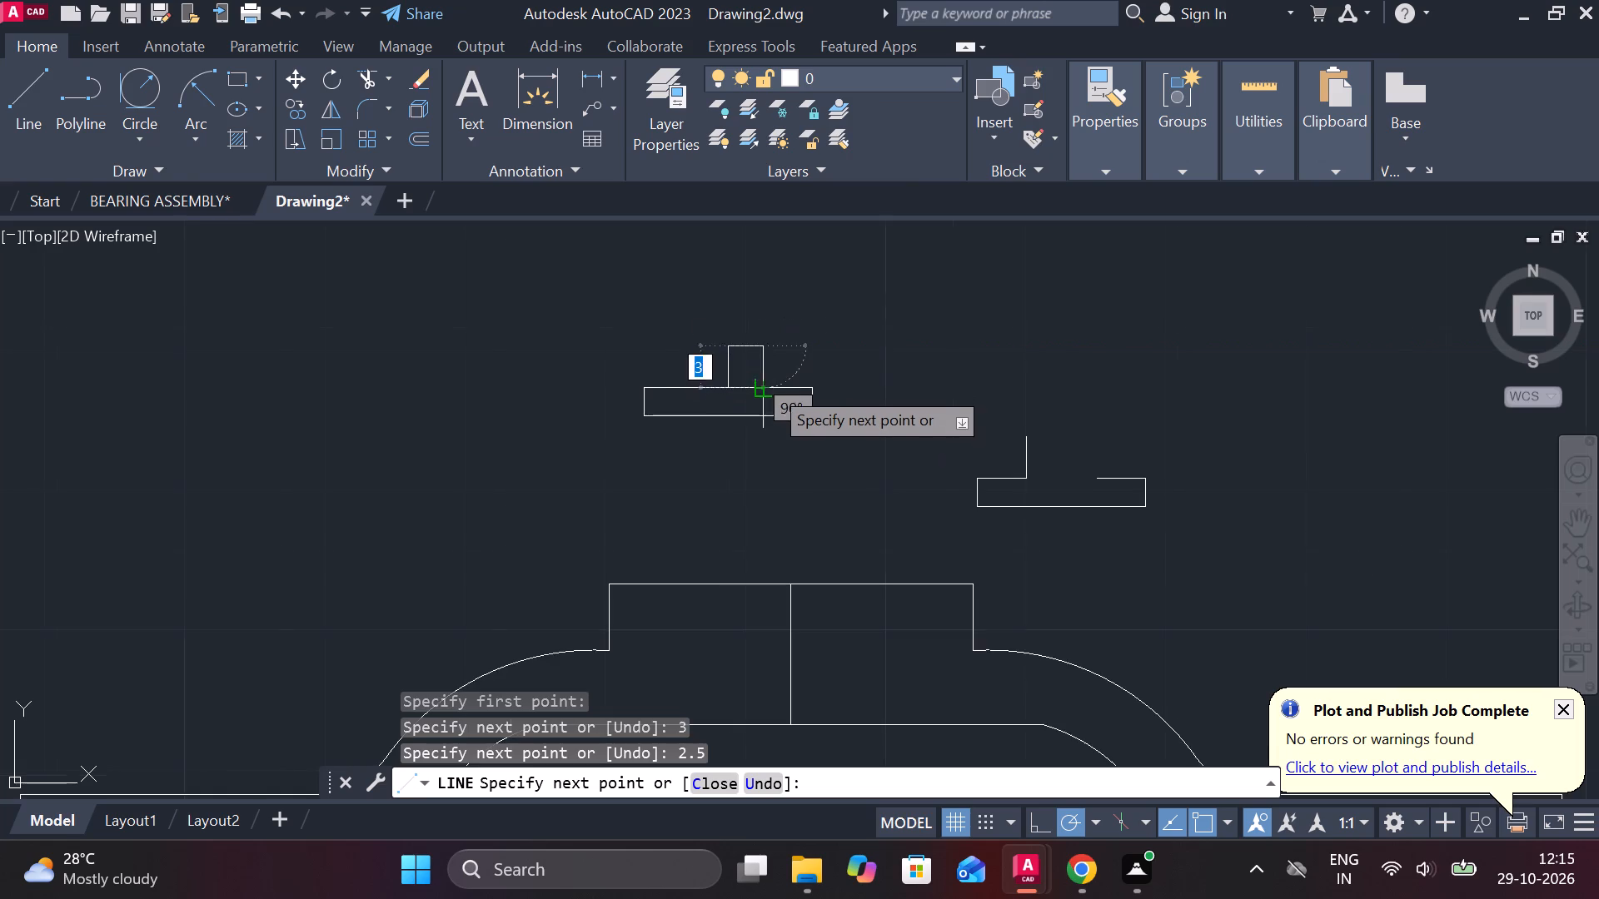
pyautogui.click(757, 385)
pyautogui.press('Escape')
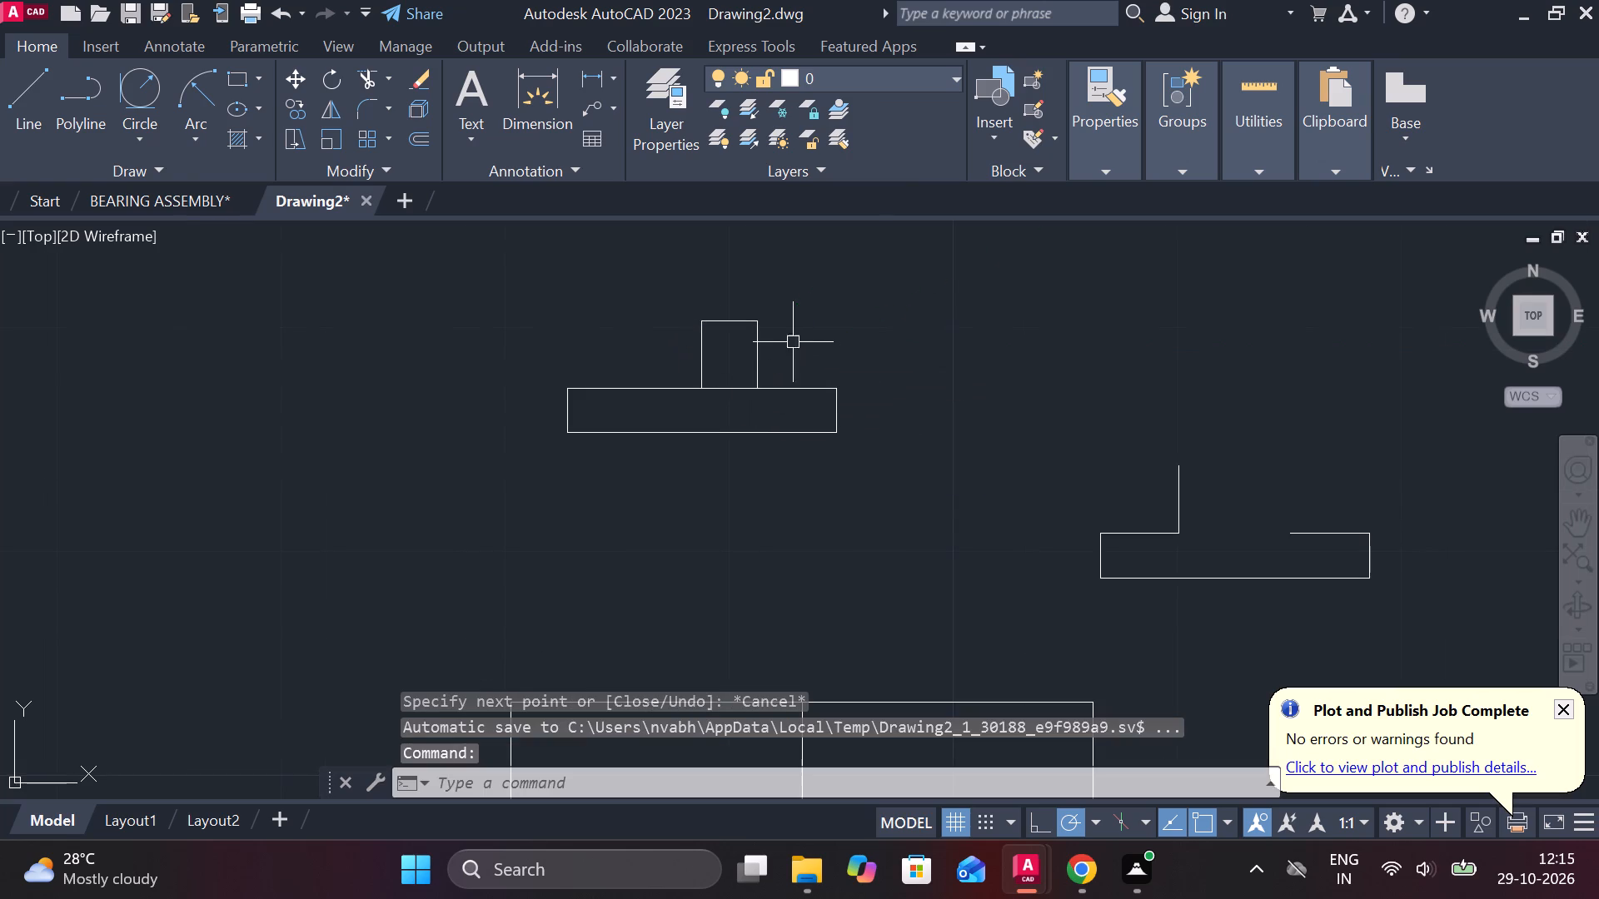
# Mirror the stem's top and right lines about its vertical centre line, keeping the originals.
pyautogui.click(758, 344)
pyautogui.click(728, 322)
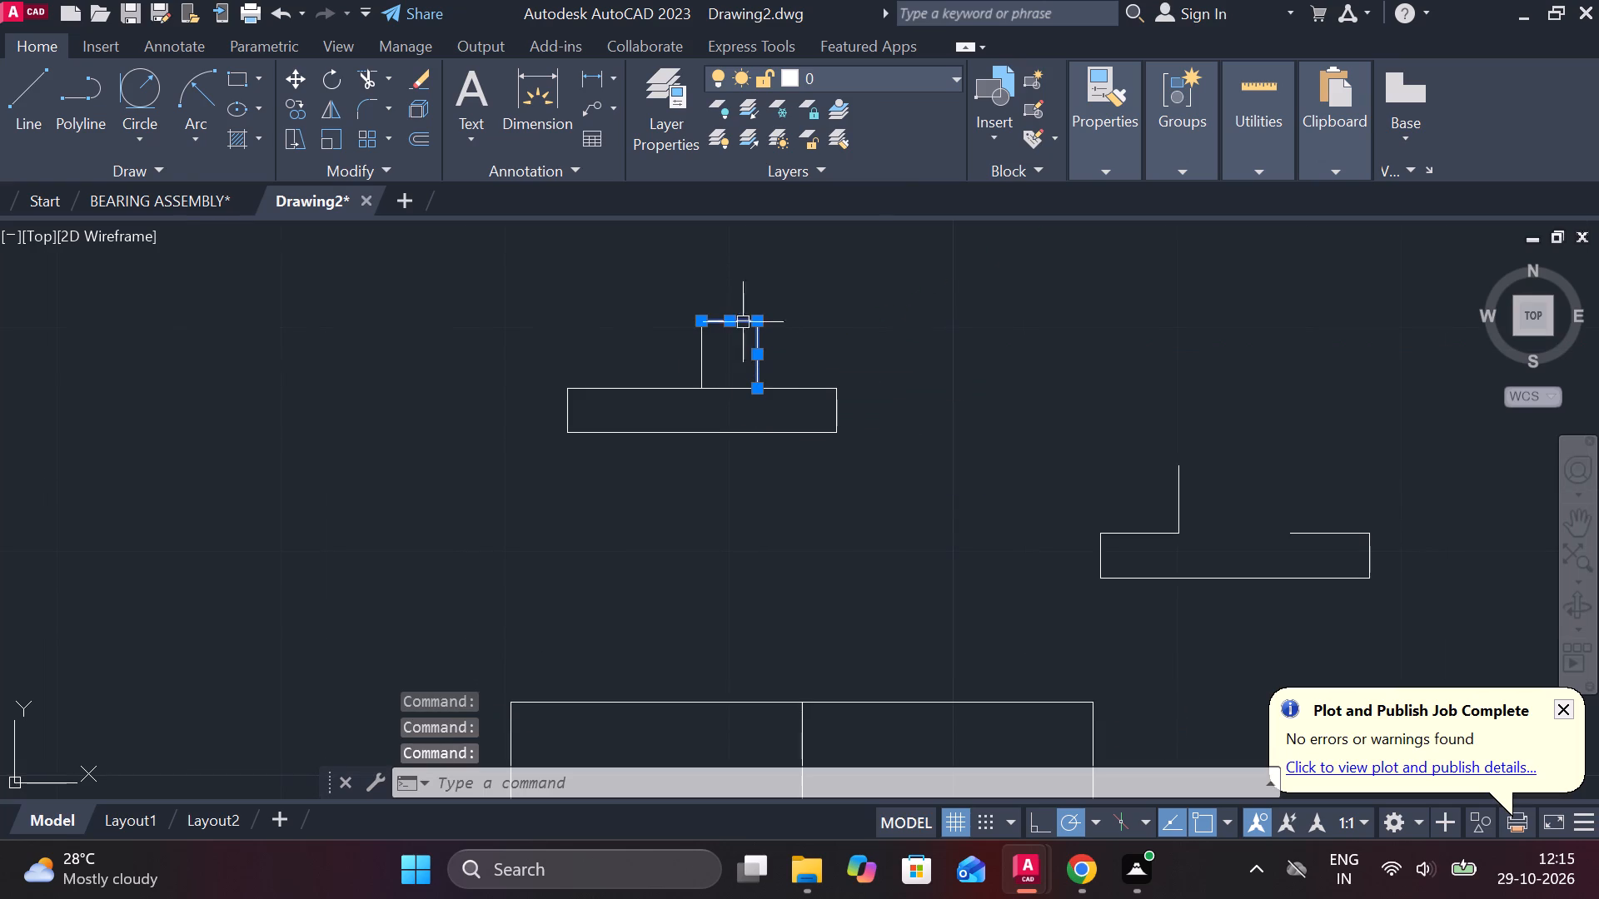
pyautogui.write('MI')
pyautogui.press('Return')
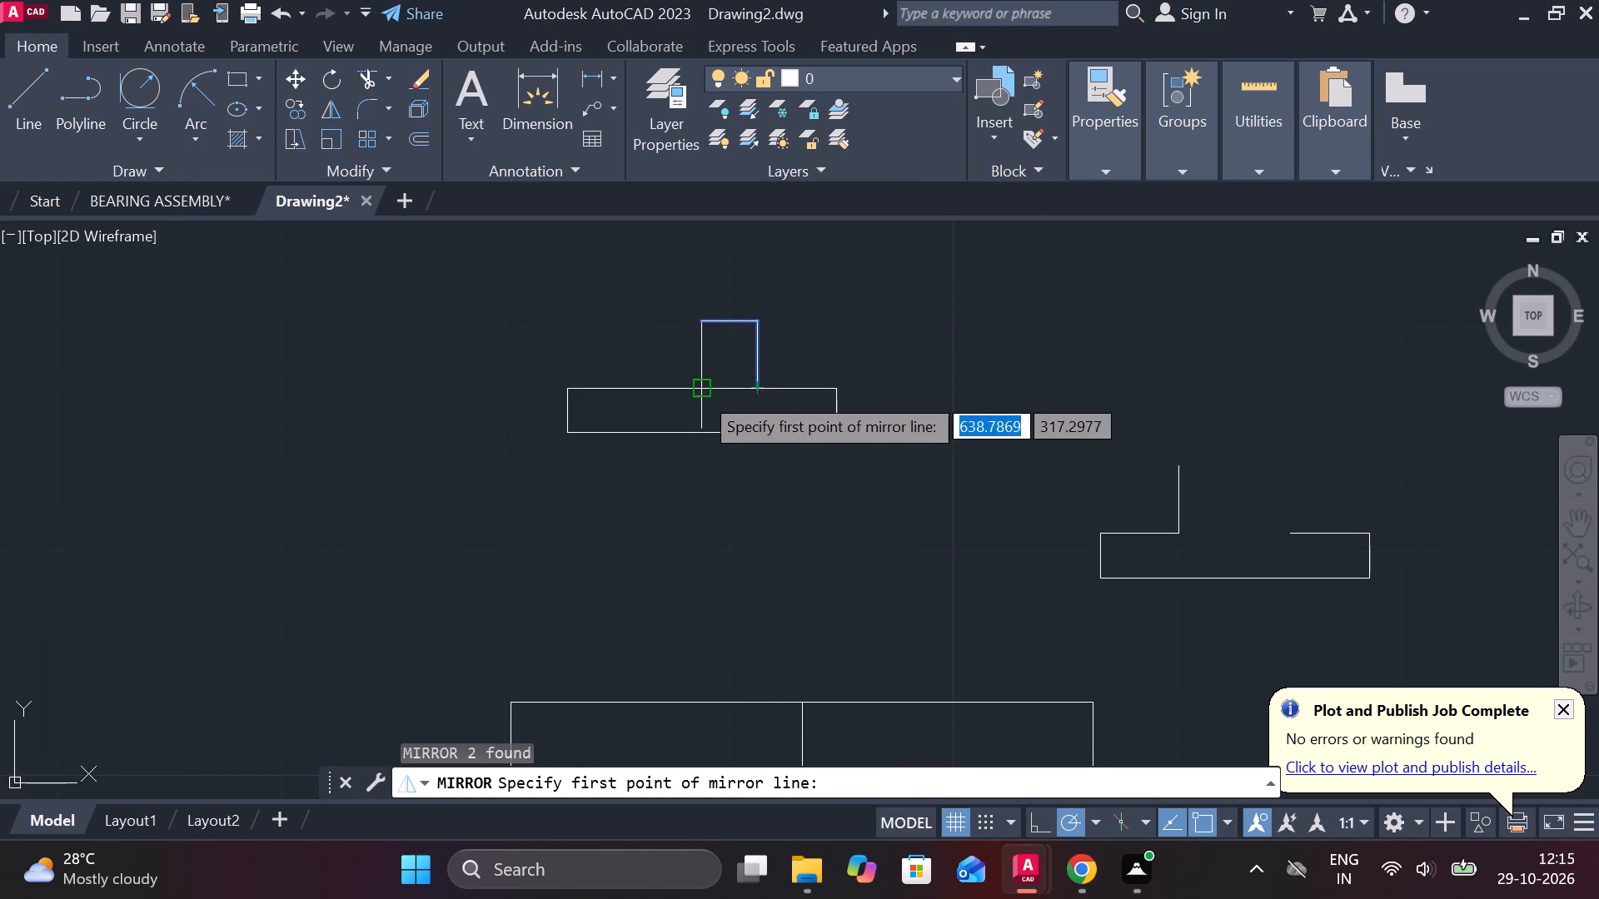
pyautogui.click(700, 393)
pyautogui.click(699, 322)
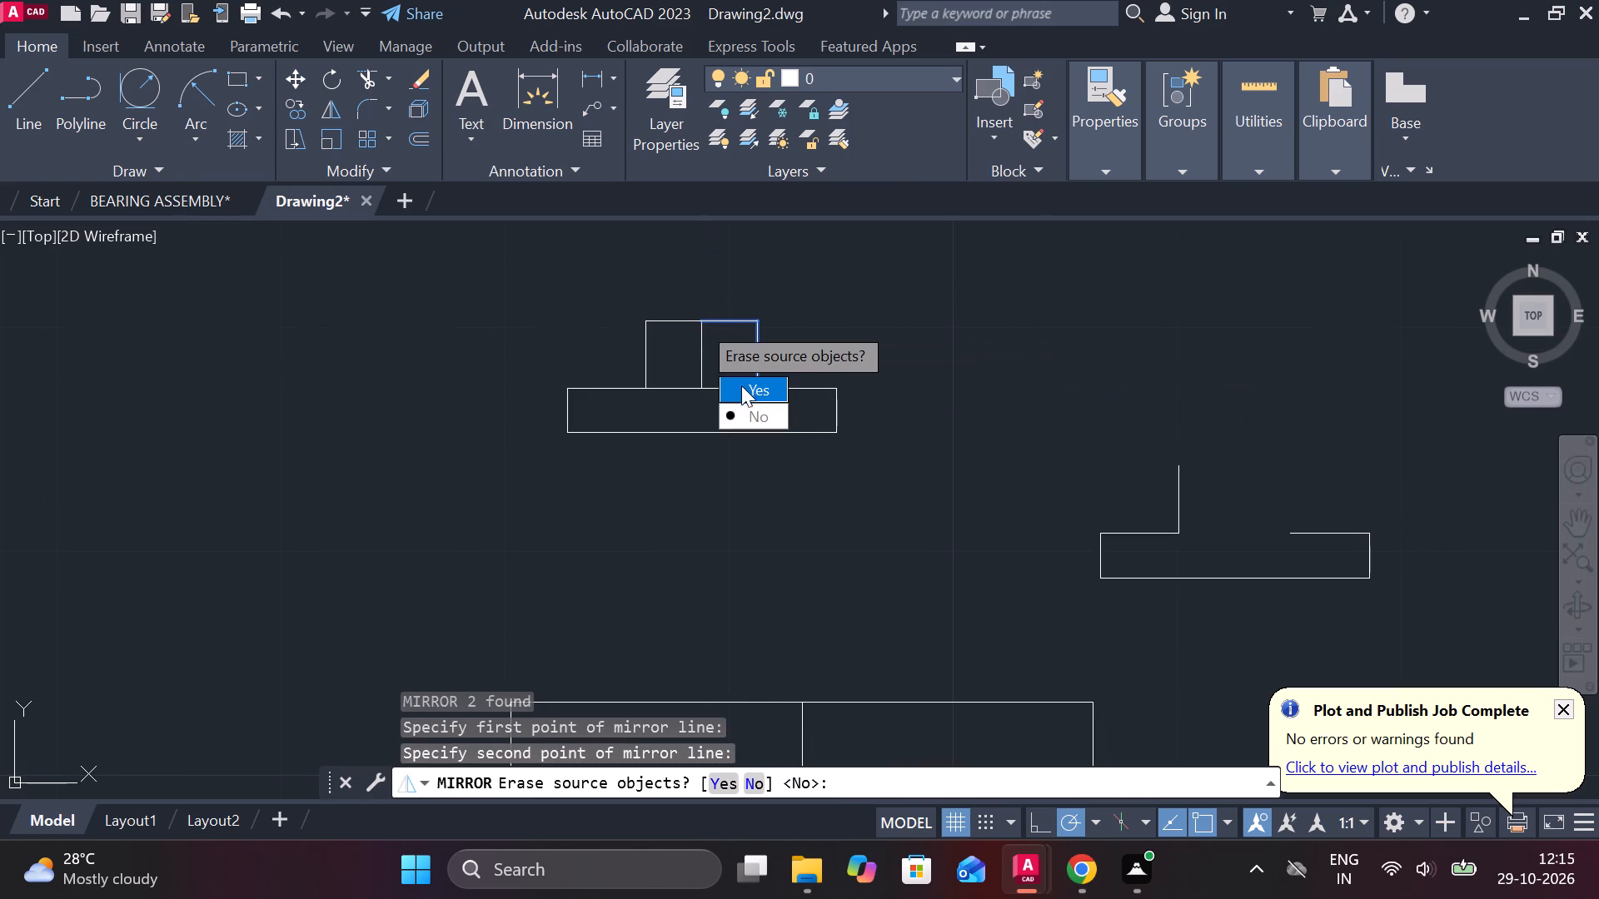
pyautogui.moveTo(752, 417); pyautogui.dragTo(699, 322)
# Trim the stem's centre line and the rectangle's top edge inside the stem to form an inverted-T outline.
pyautogui.write('TR')
pyautogui.press('space')
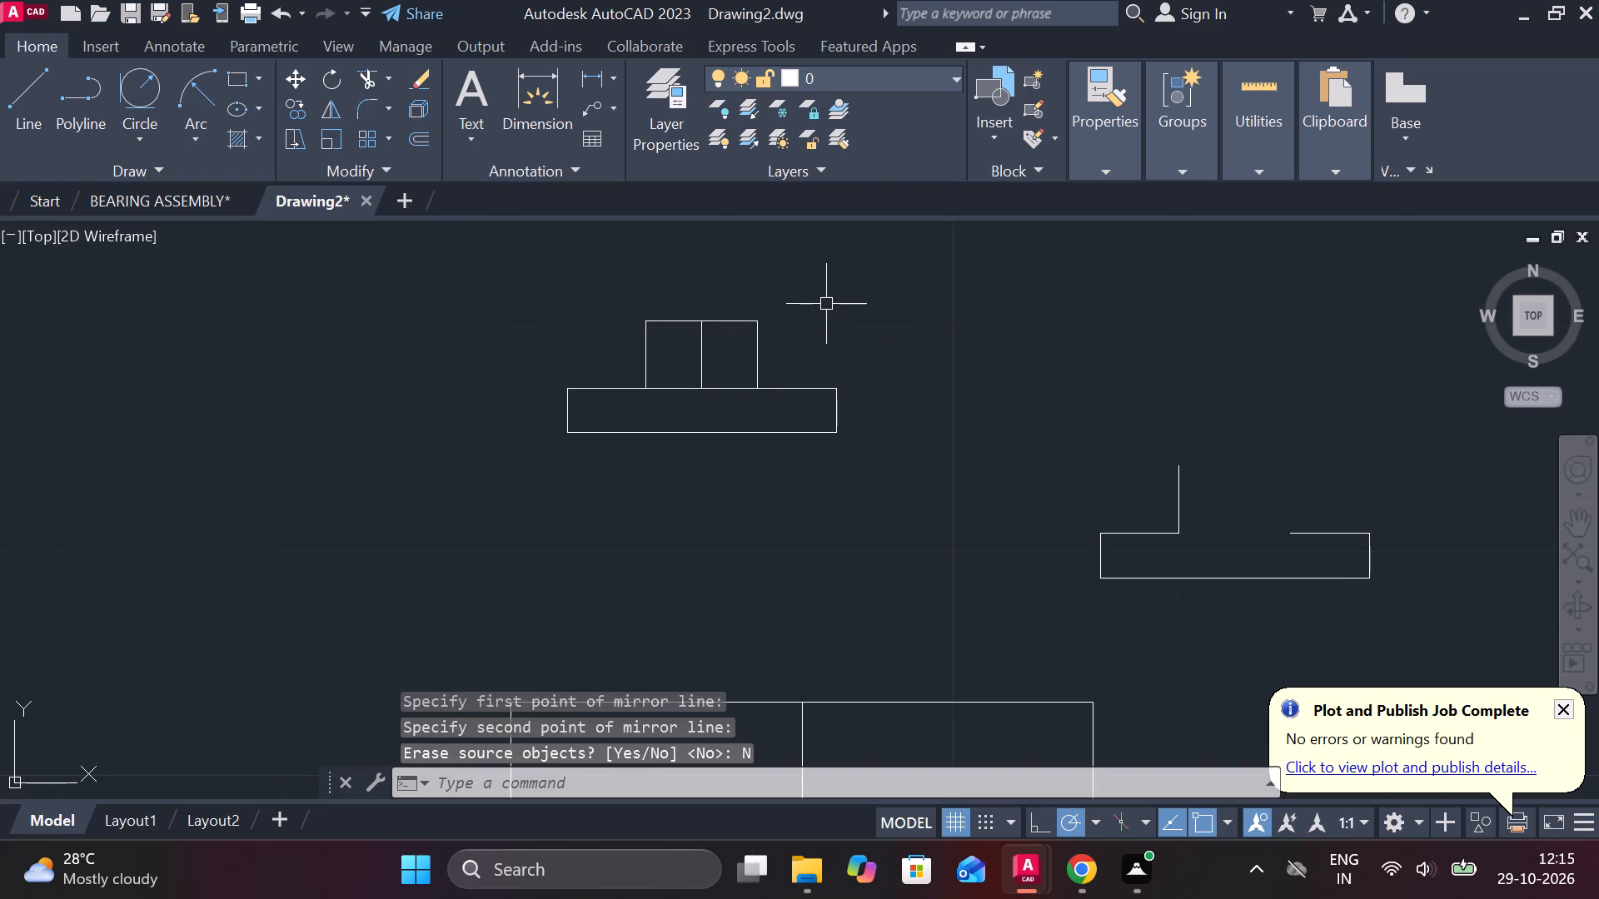
pyautogui.click(700, 355)
pyautogui.click(690, 389)
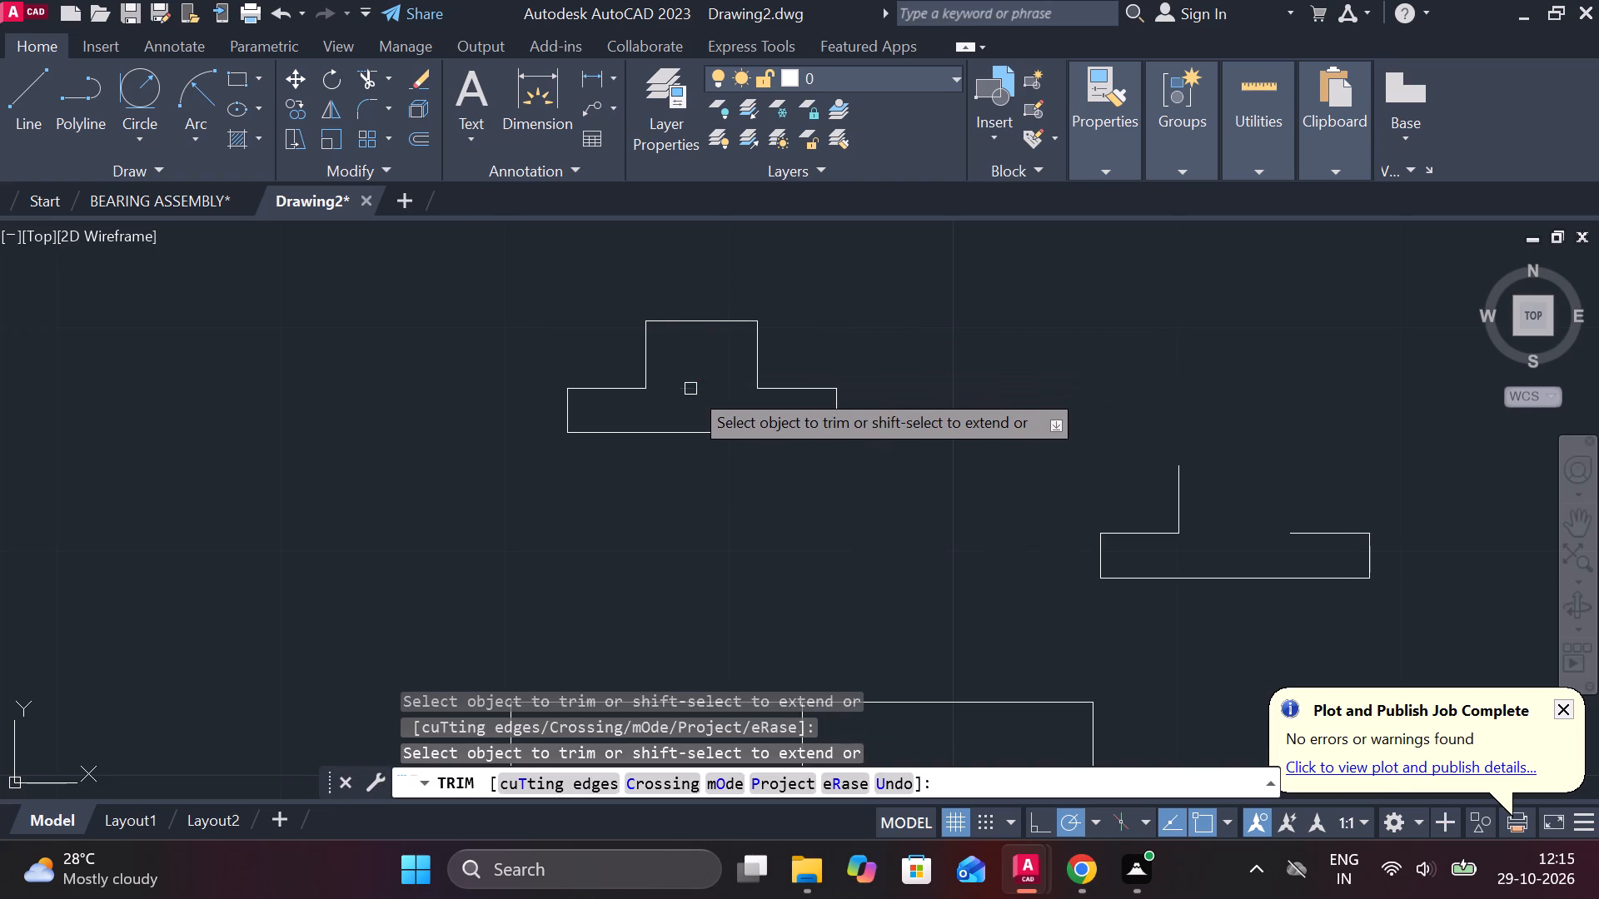
pyautogui.press('Escape')
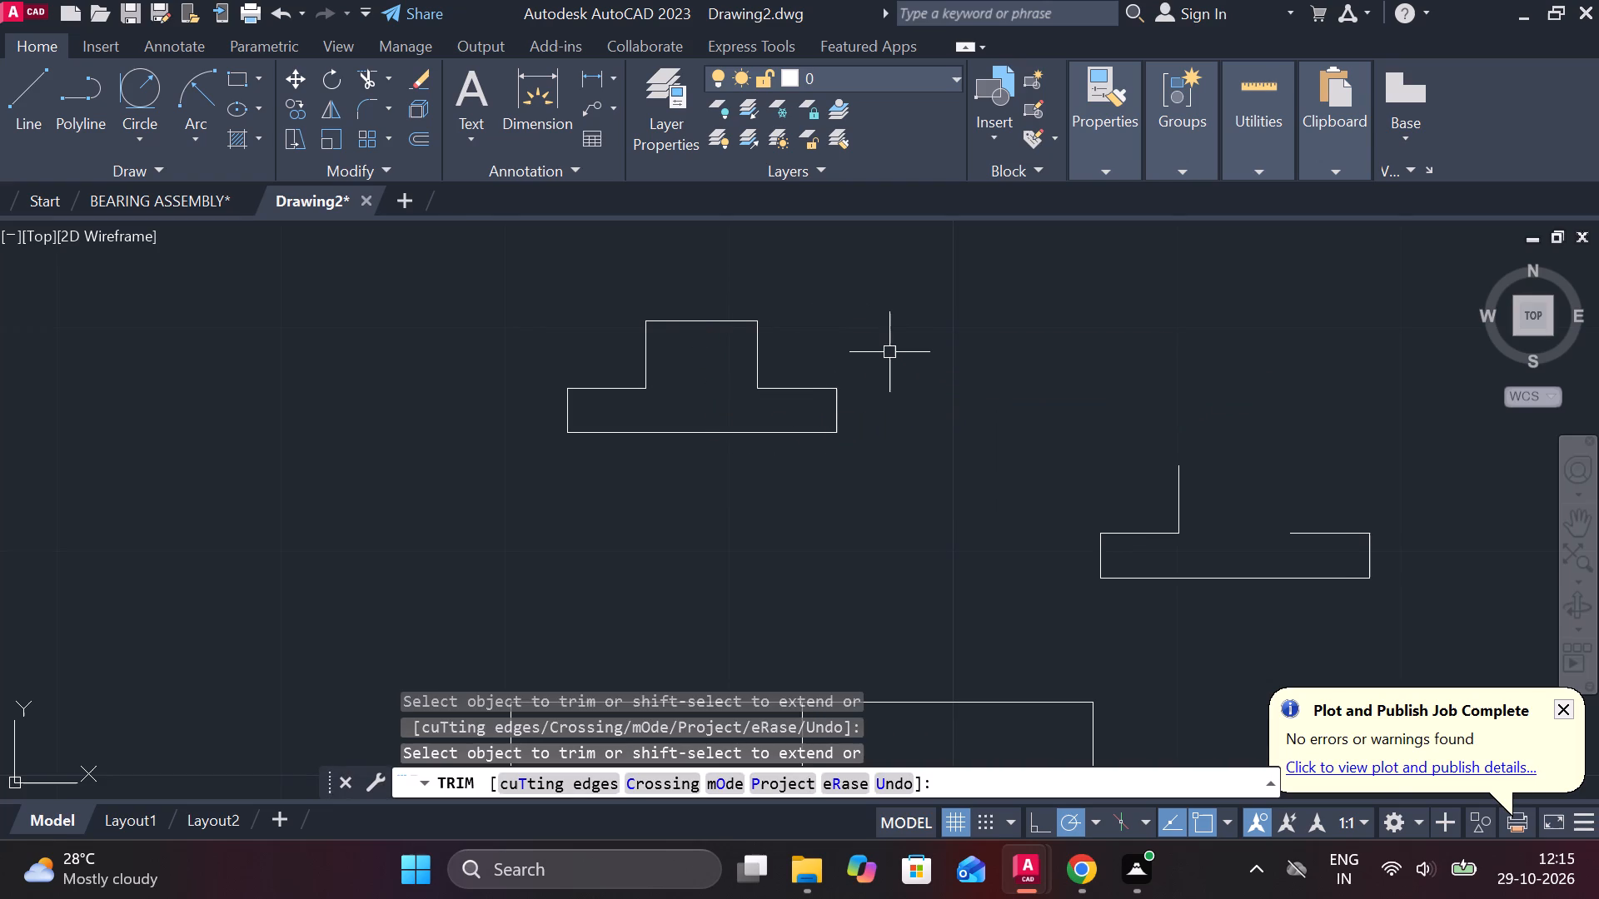
pyautogui.press('Escape')
# Move the inverted-T outline from its top midpoint to the midpoint of the raised block's top edge.
pyautogui.click(527, 307)
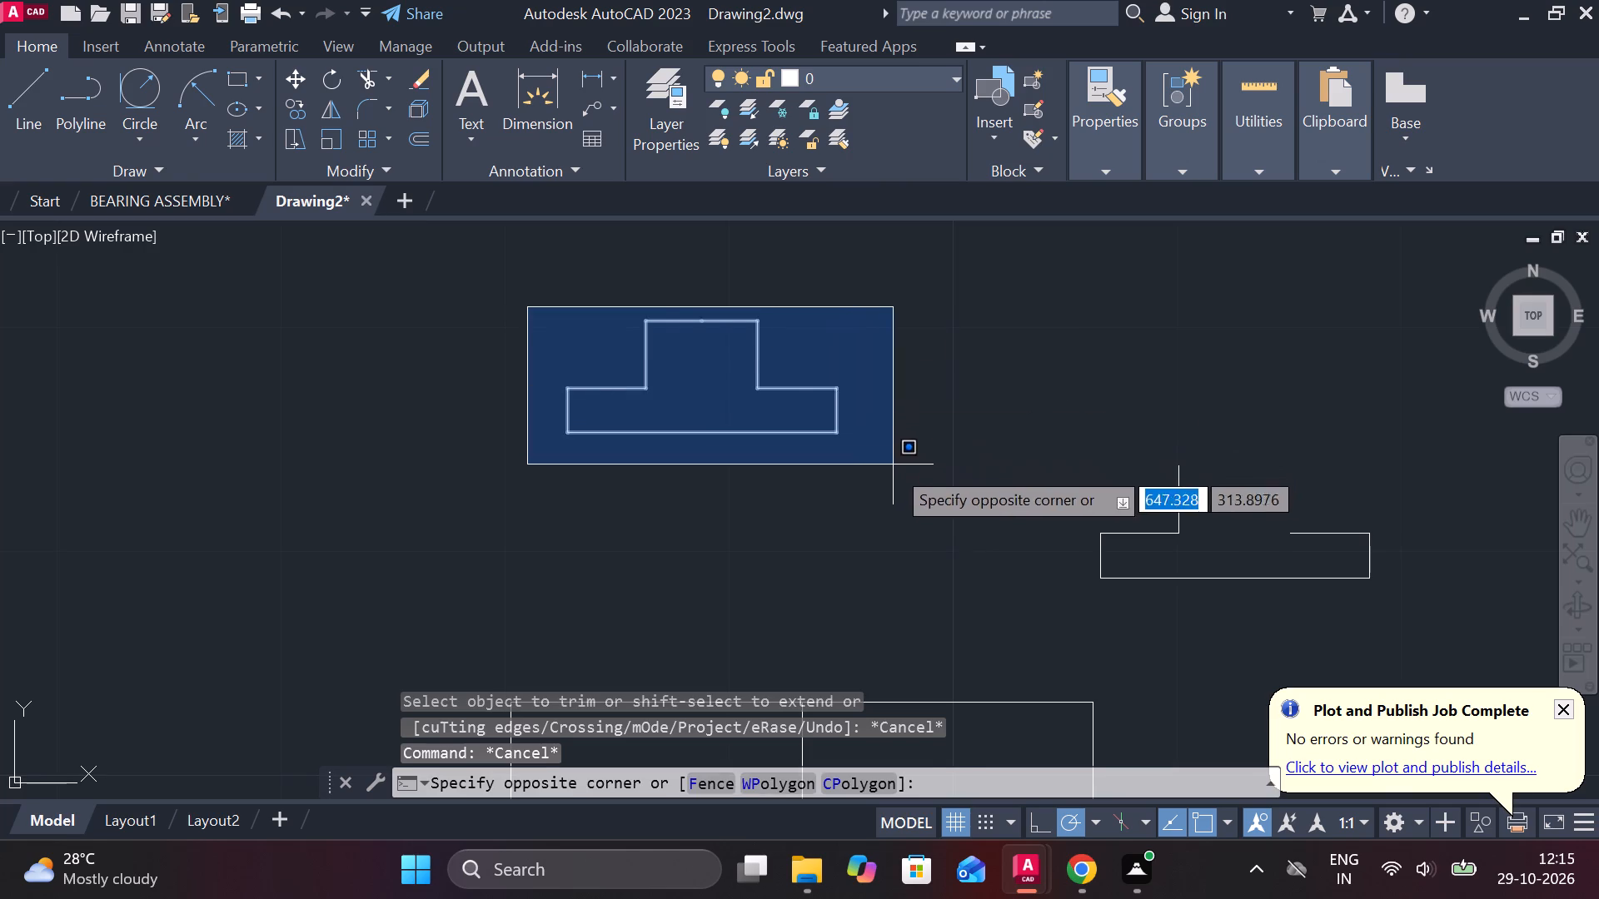
pyautogui.click(899, 479)
pyautogui.press('m')
pyautogui.press('Return')
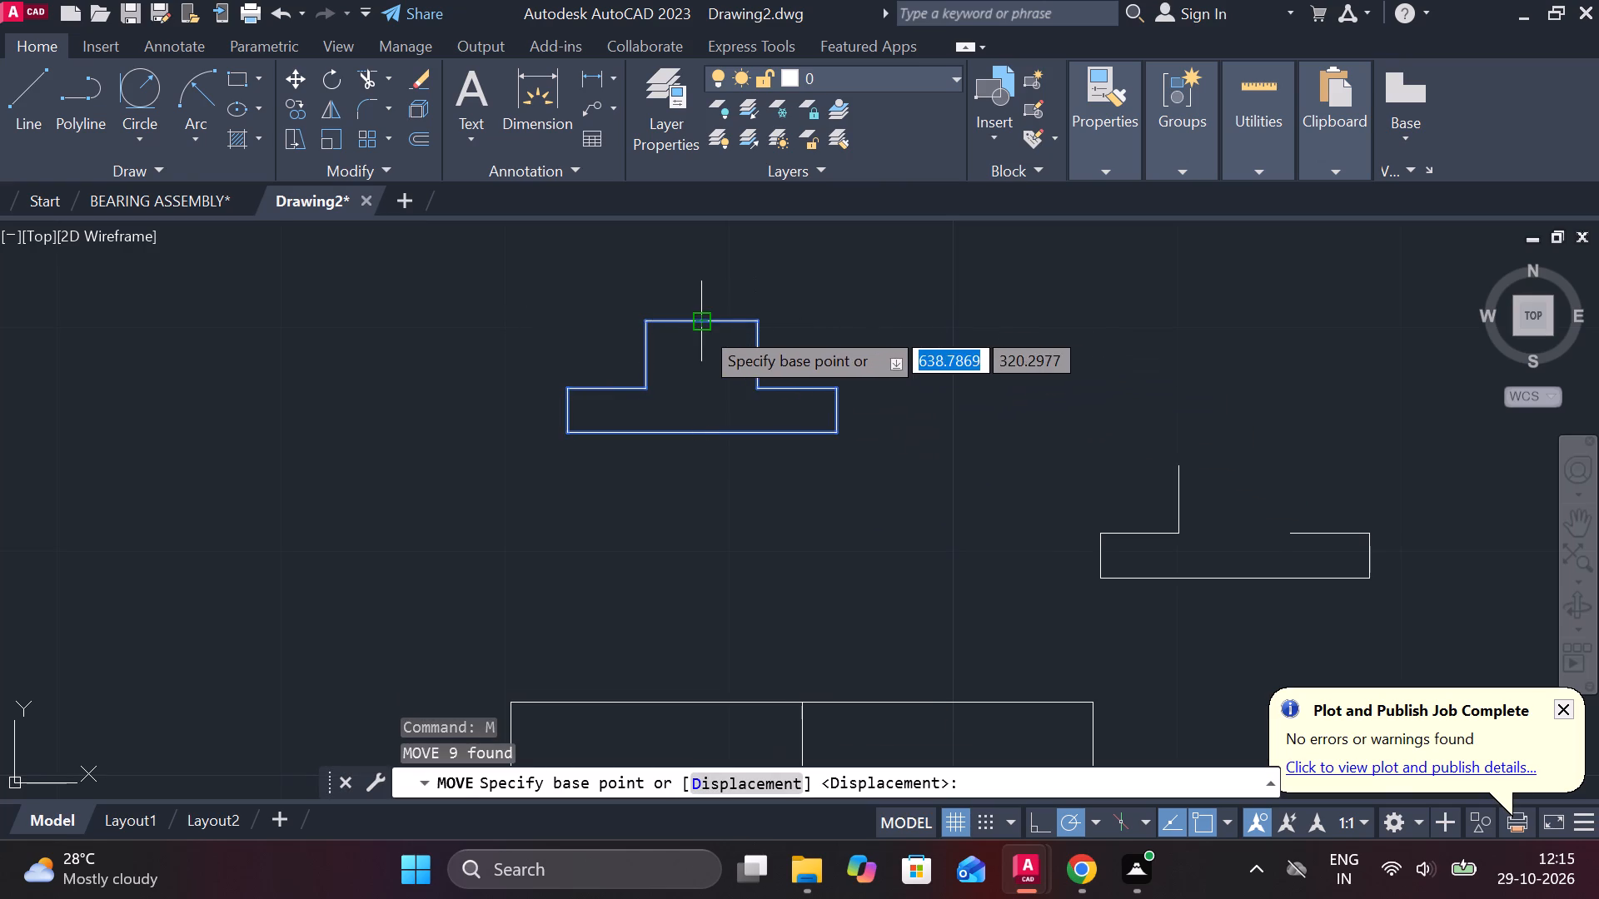
pyautogui.click(701, 327)
pyautogui.scroll(-2, 759, 394)
pyautogui.scroll(2, 759, 540)
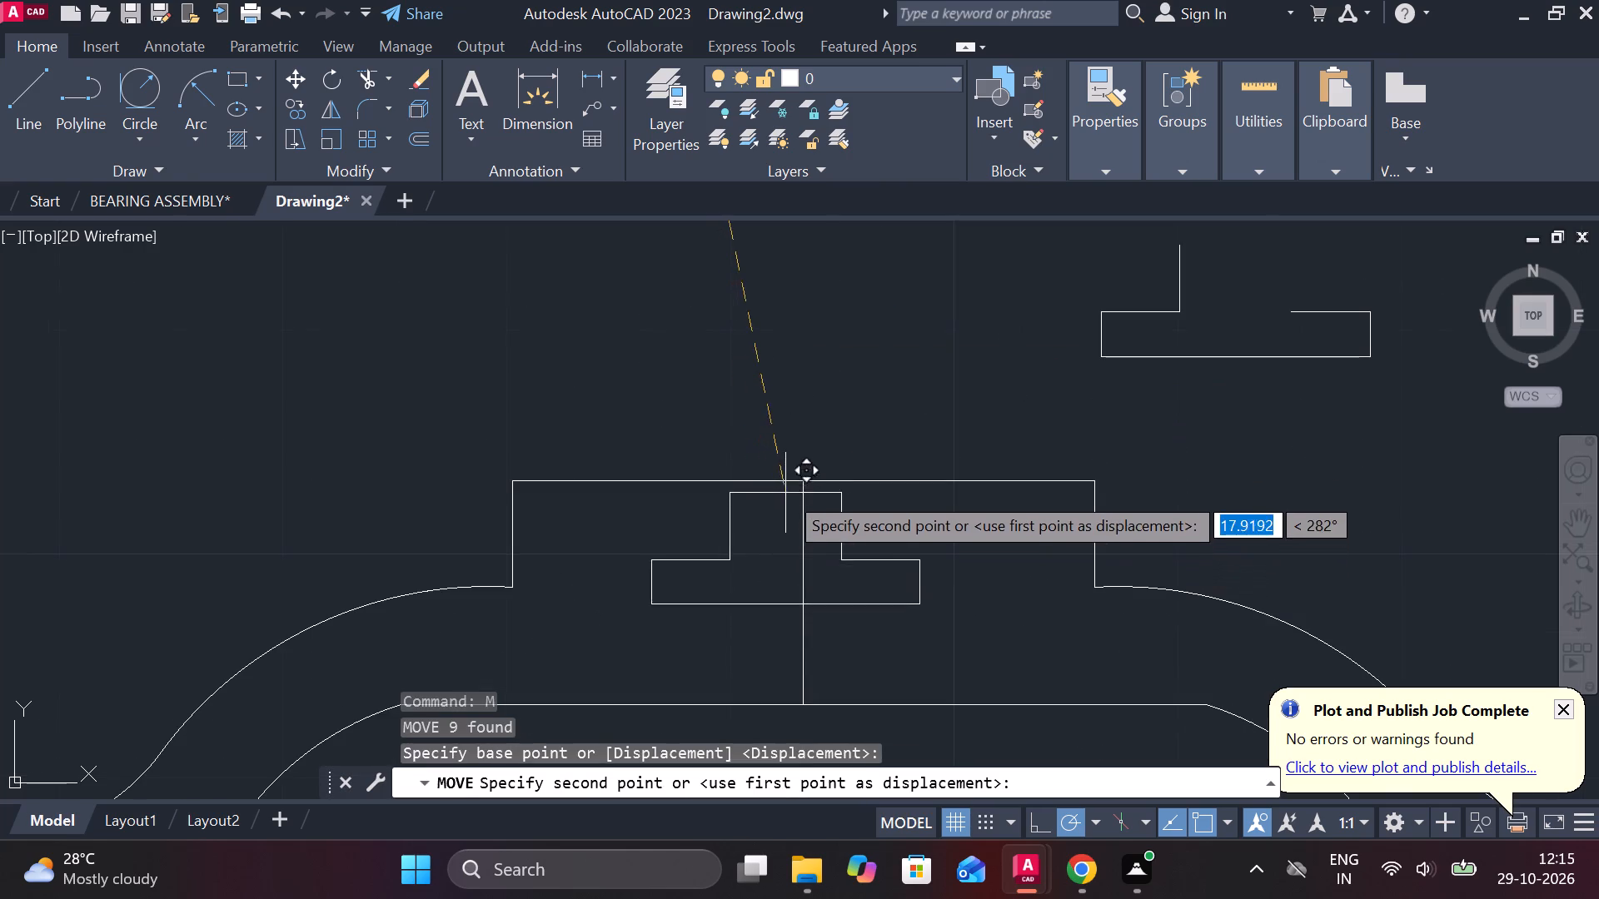
pyautogui.click(803, 481)
# Erase the vertical centre line running through the raised block.
pyautogui.click(802, 532)
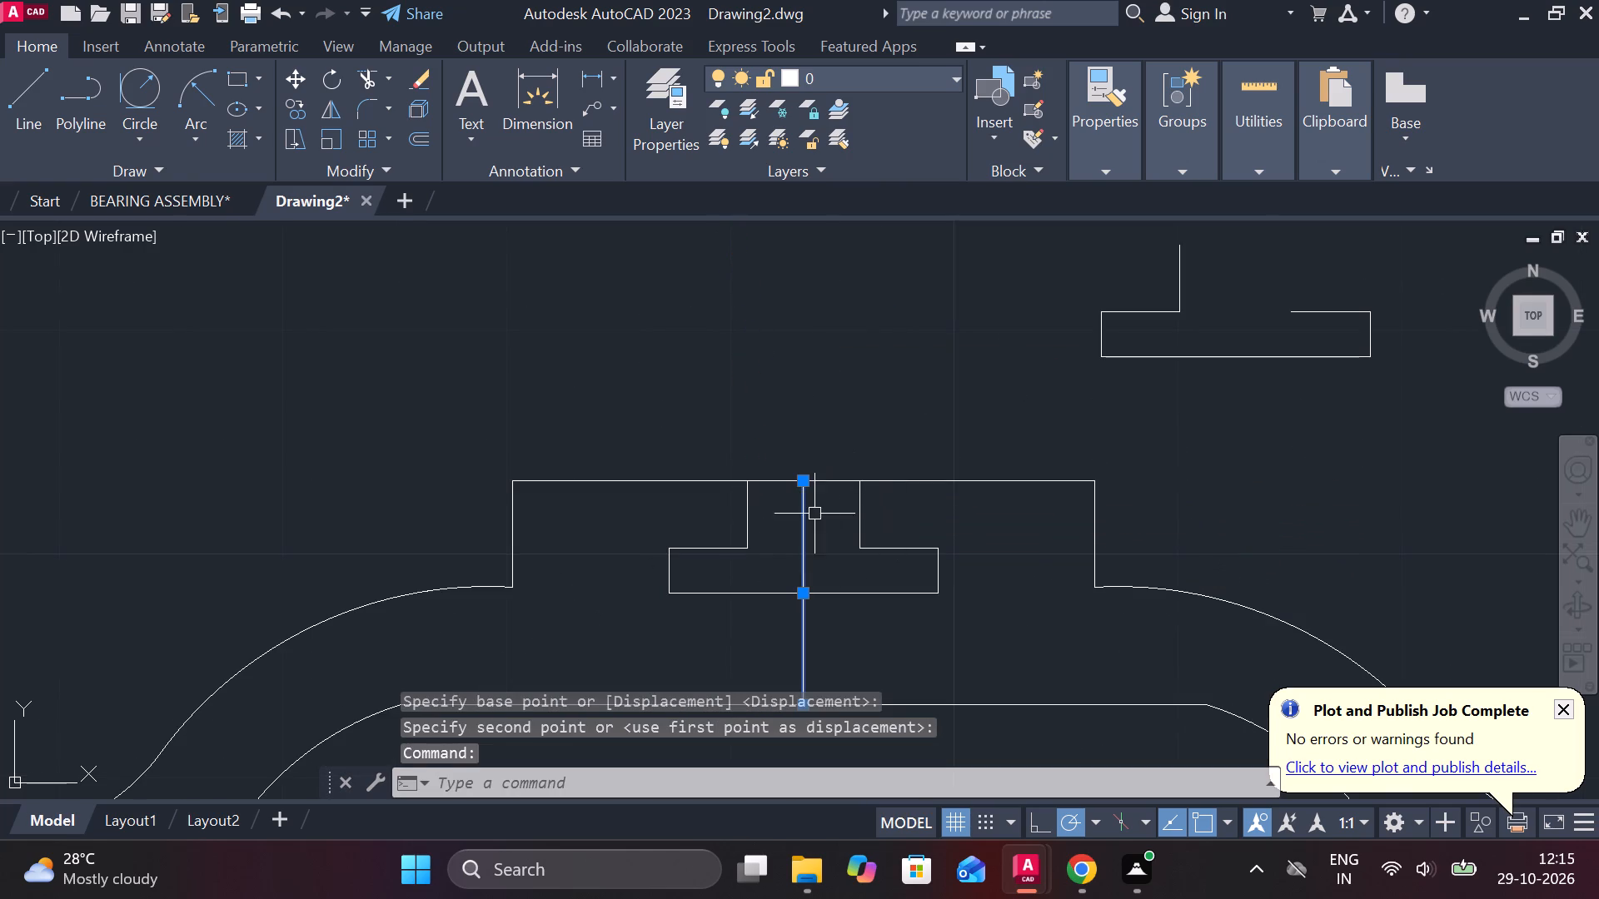
pyautogui.write('E')
pyautogui.press('space')
# Erase the incomplete stepped profile above the raised block's right end.
pyautogui.scroll(-2, 1319, 447)
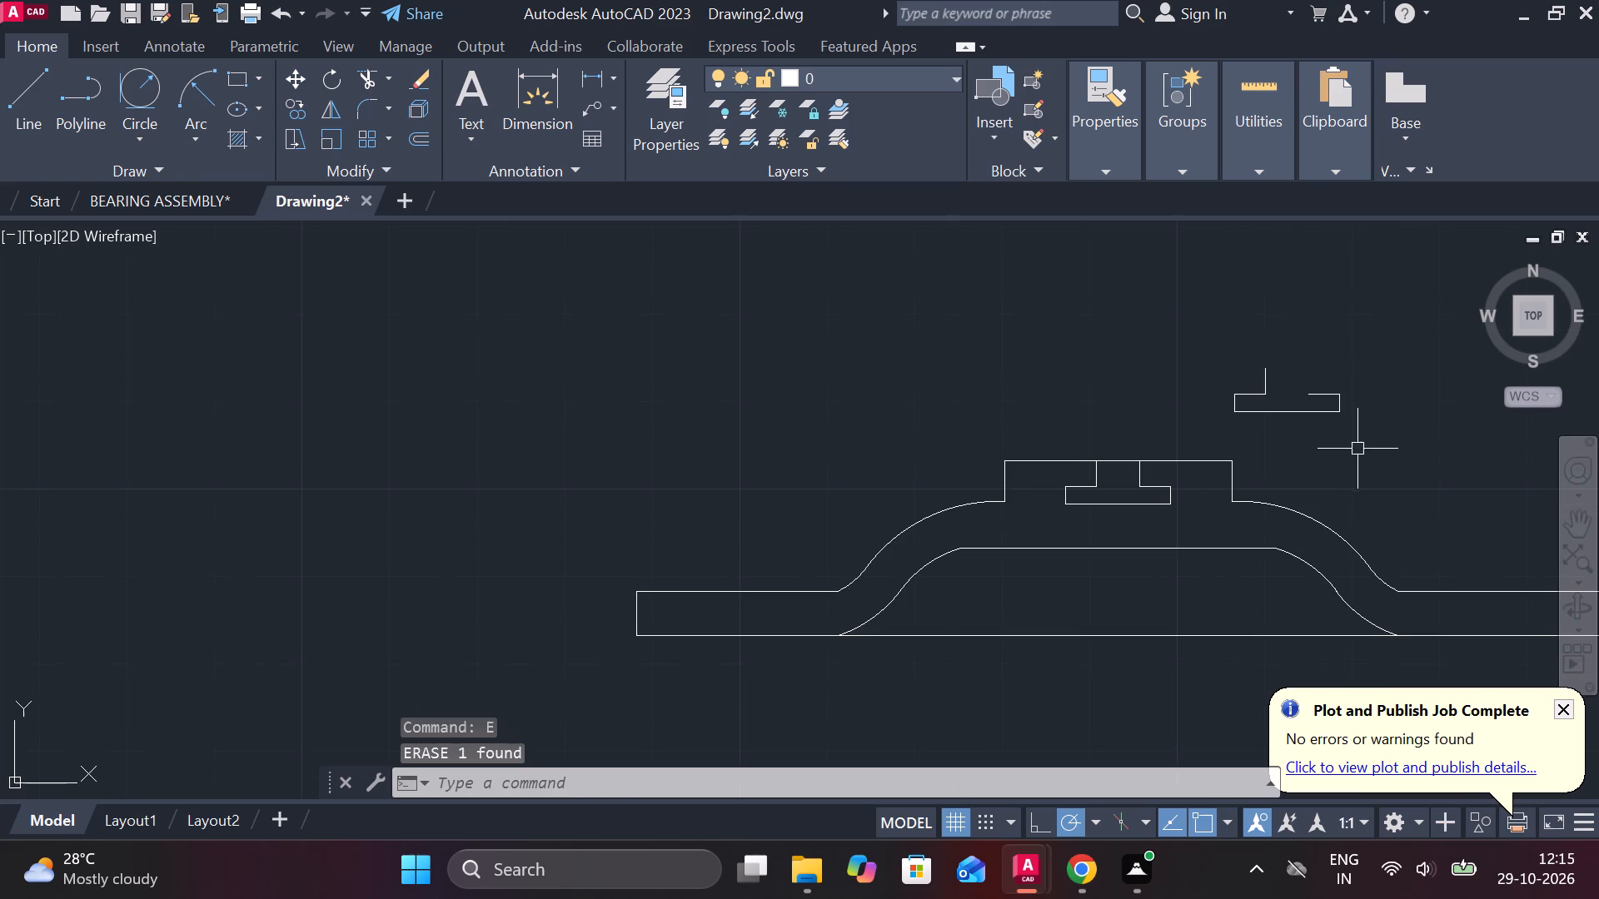
pyautogui.doubleClick(1360, 446)
pyautogui.click(1173, 371)
pyautogui.write('E')
pyautogui.press('space')
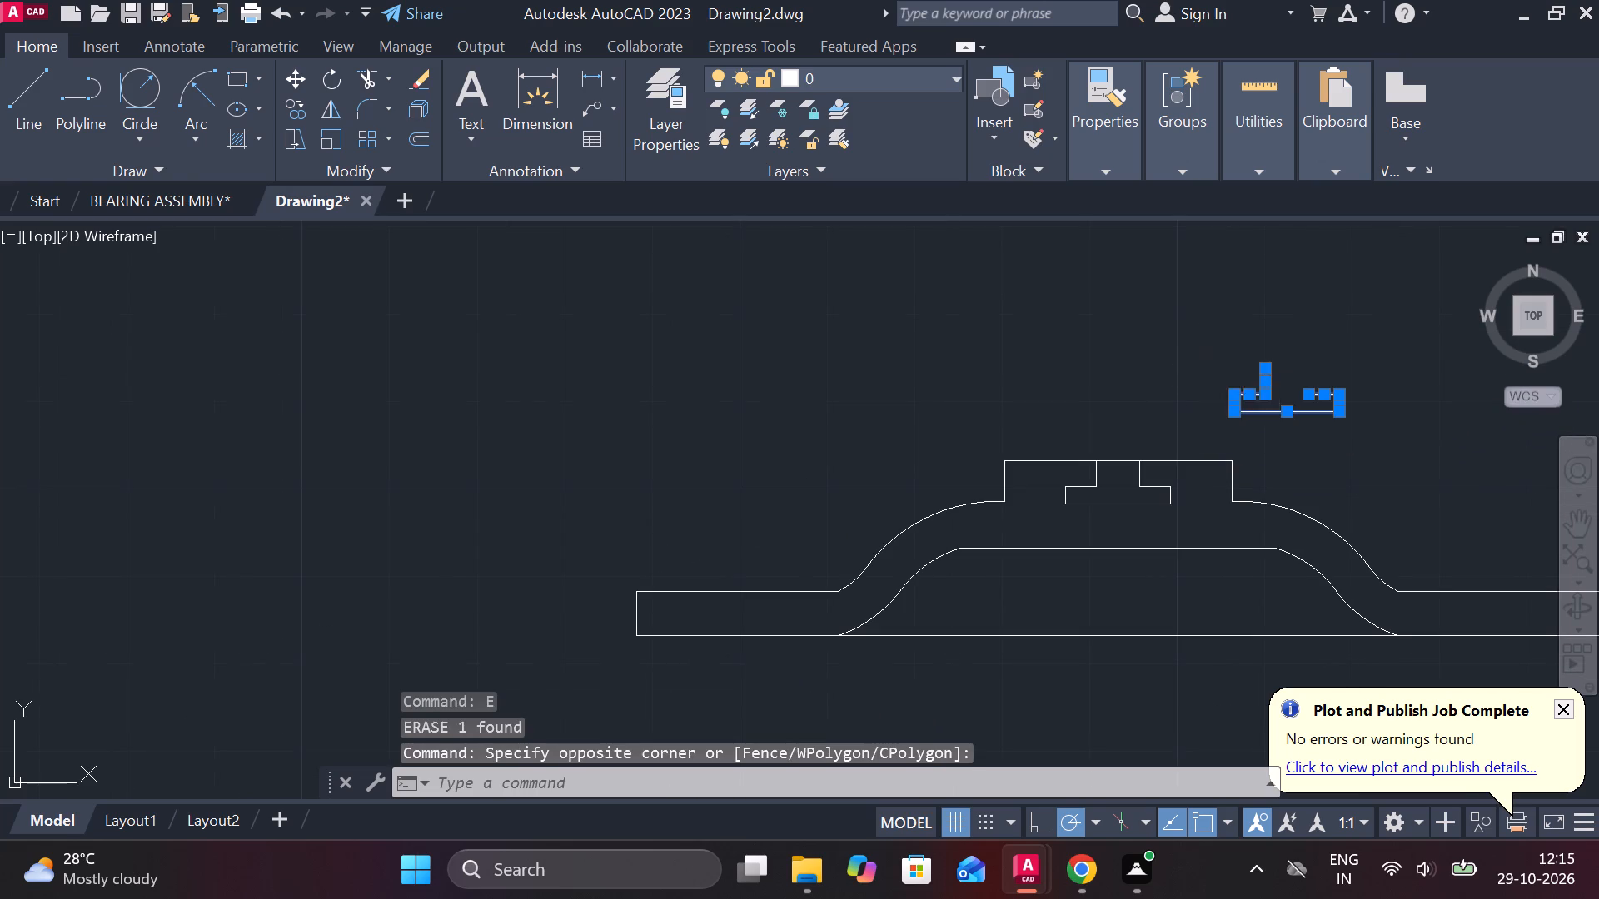
# Hatch the closed plate profile around the inverted-T slot with the ANSI31 pattern.
pyautogui.scroll(1, 1011, 405)
pyautogui.moveTo(1012, 405); pyautogui.dragTo(397, 344, button='middle')
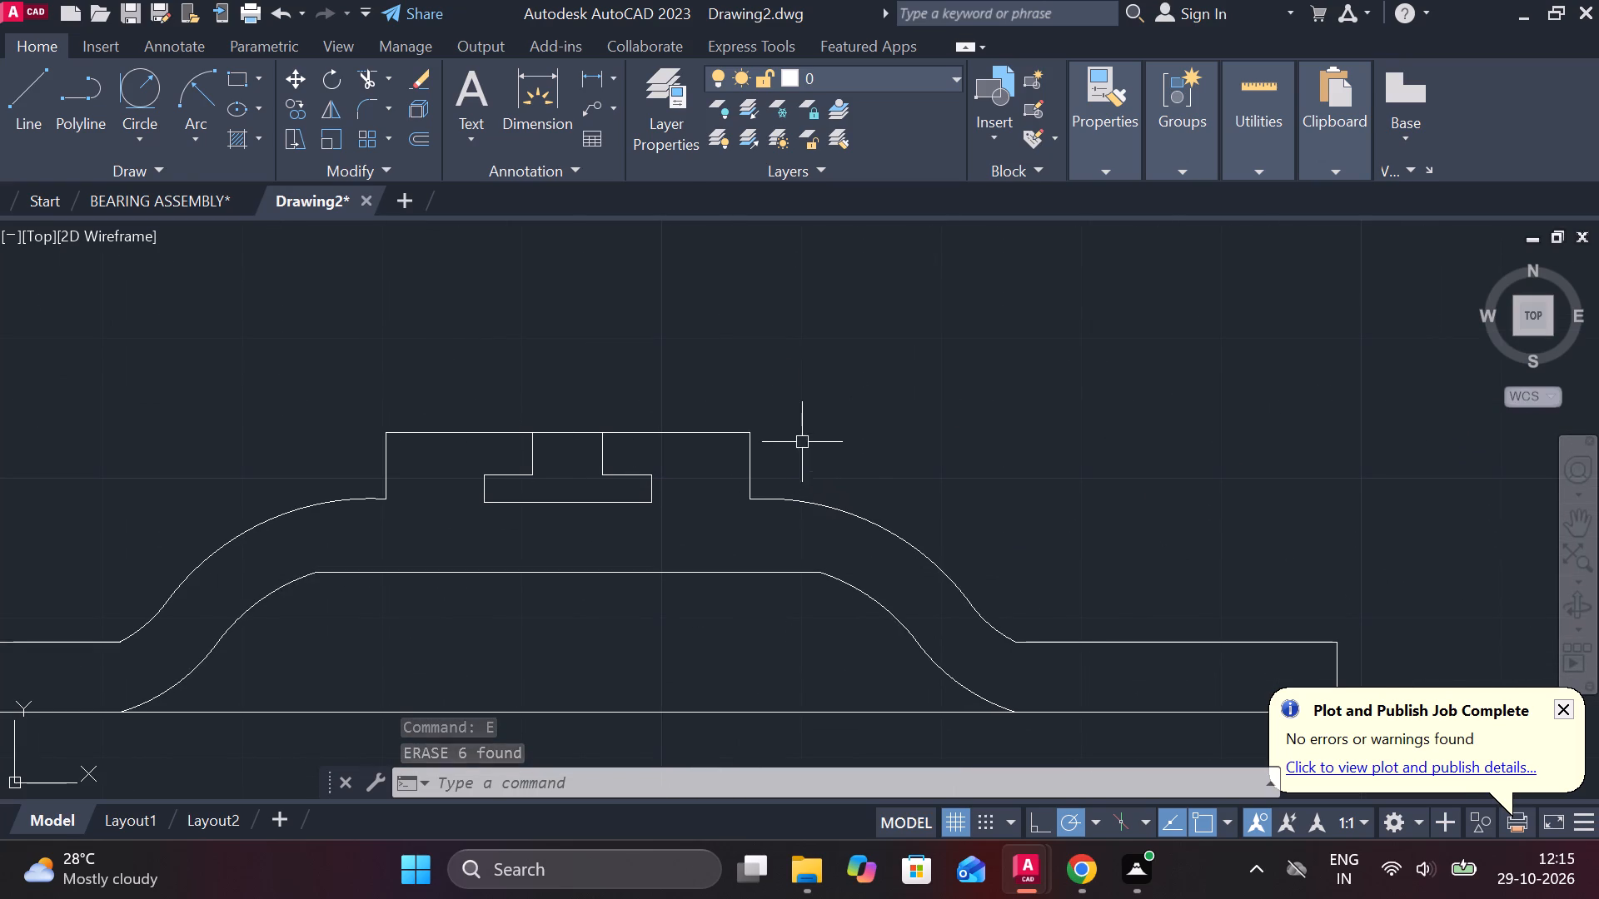
pyautogui.scroll(-2, 809, 430)
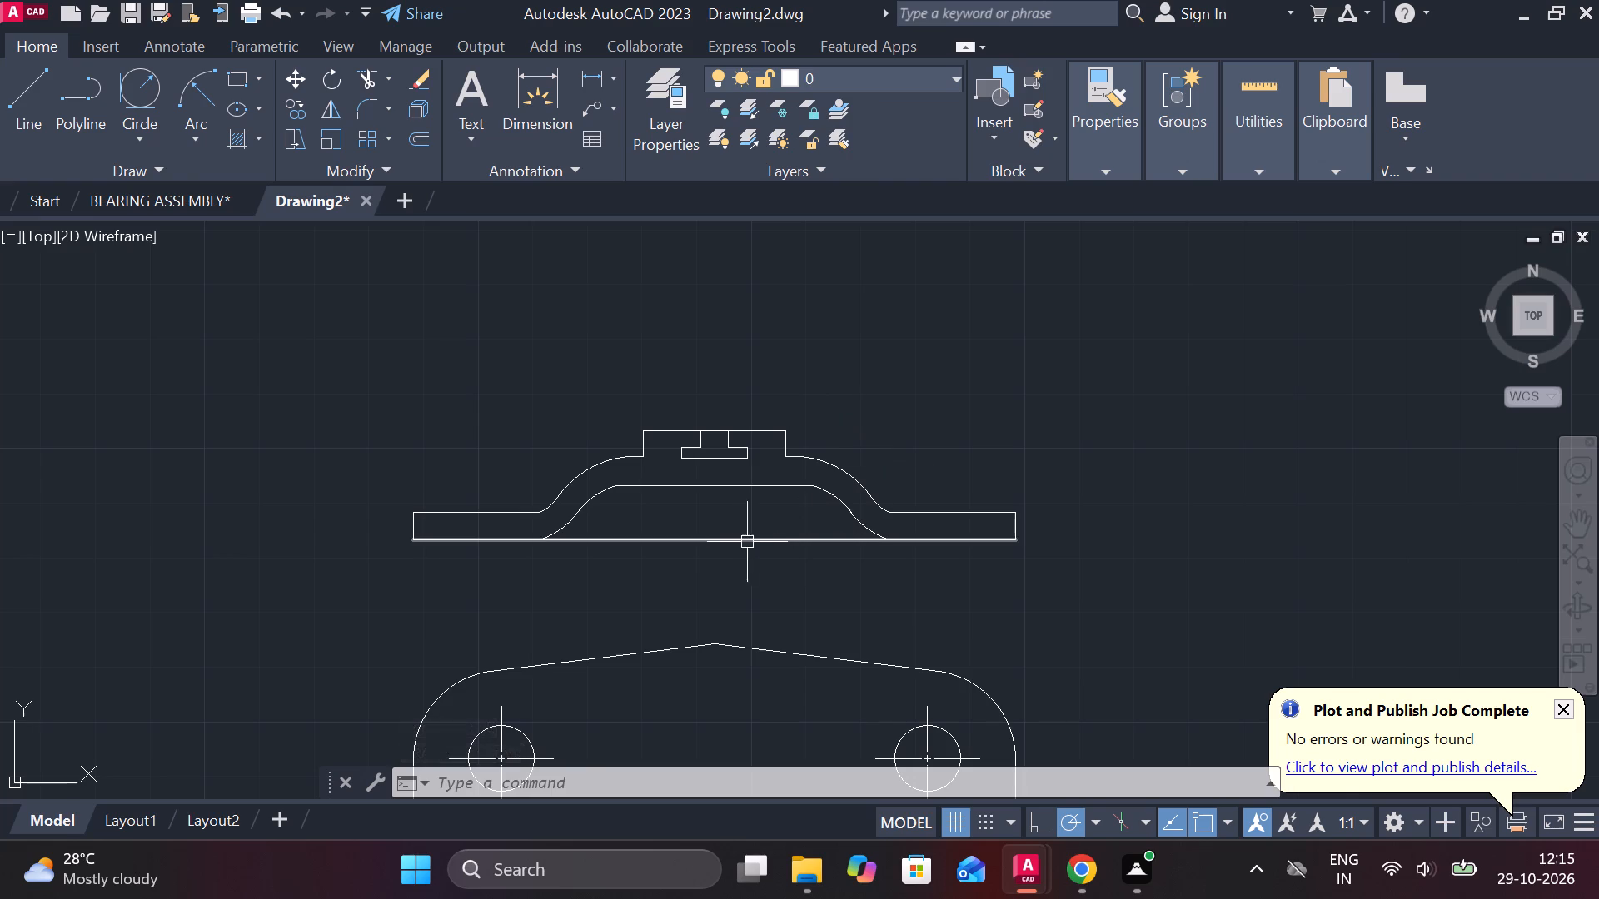
pyautogui.moveTo(734, 544); pyautogui.dragTo(795, 464, button='middle')
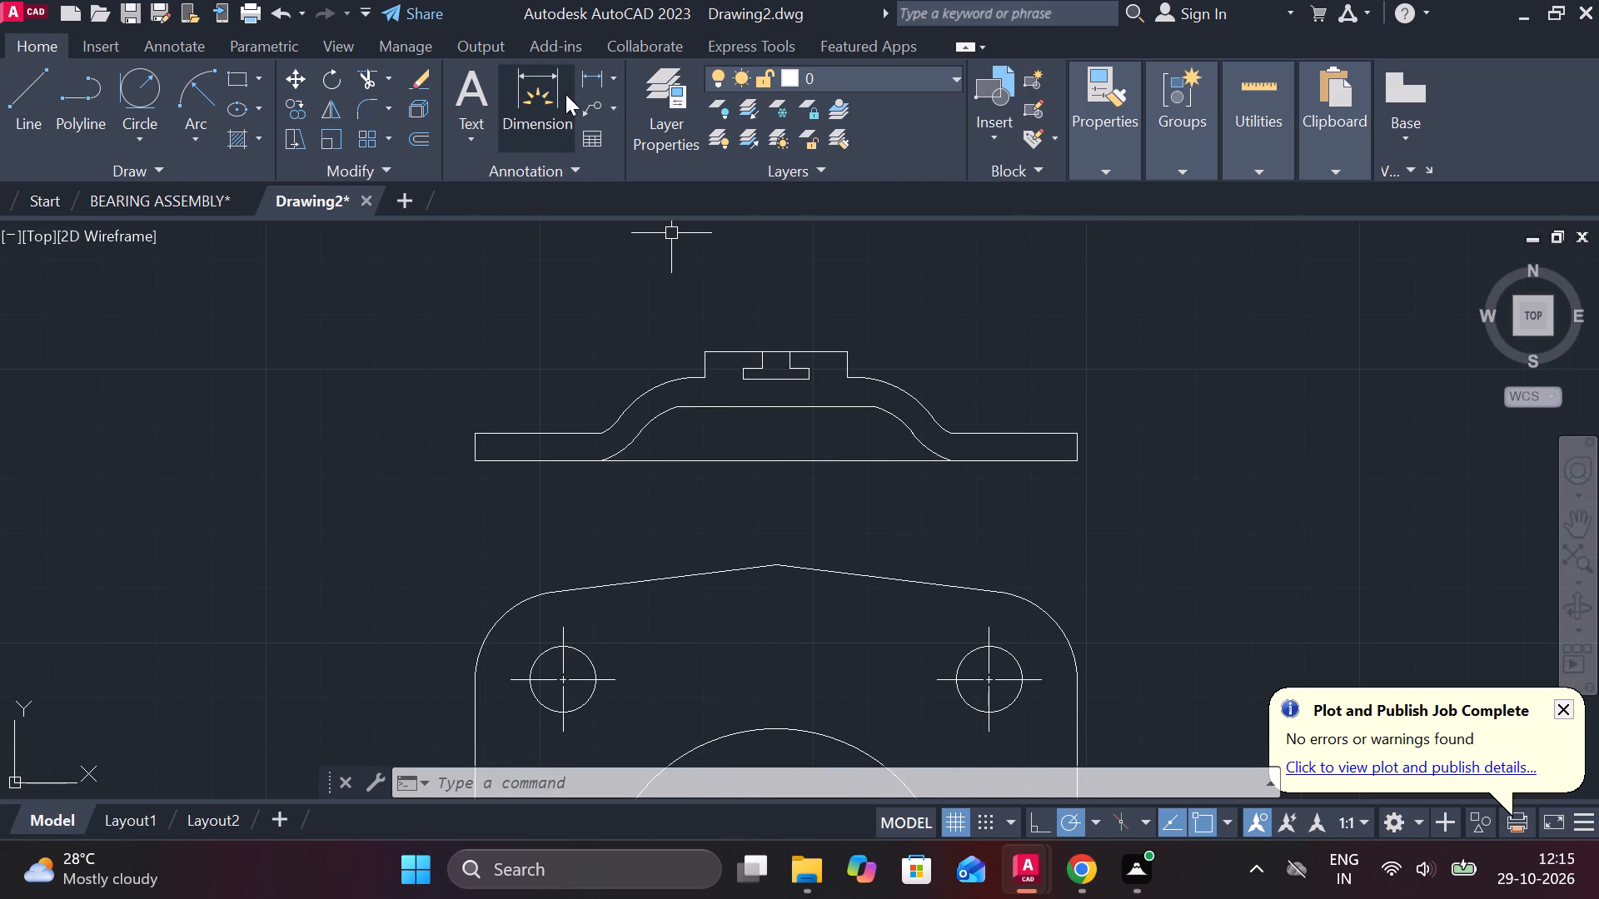
pyautogui.press('Escape')
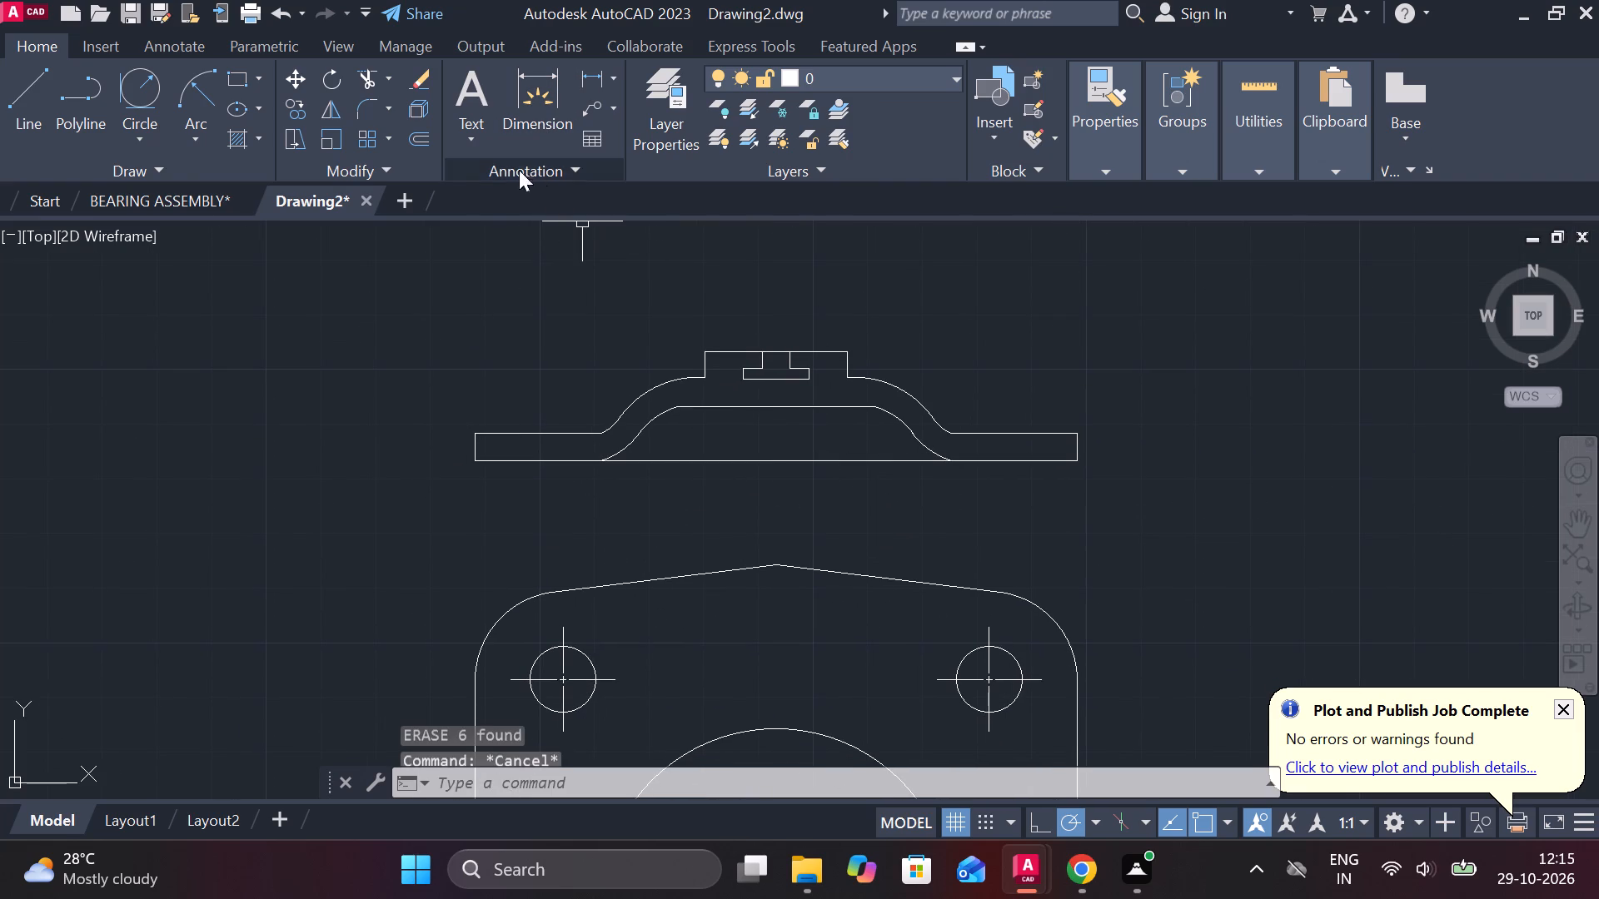
pyautogui.click(227, 137)
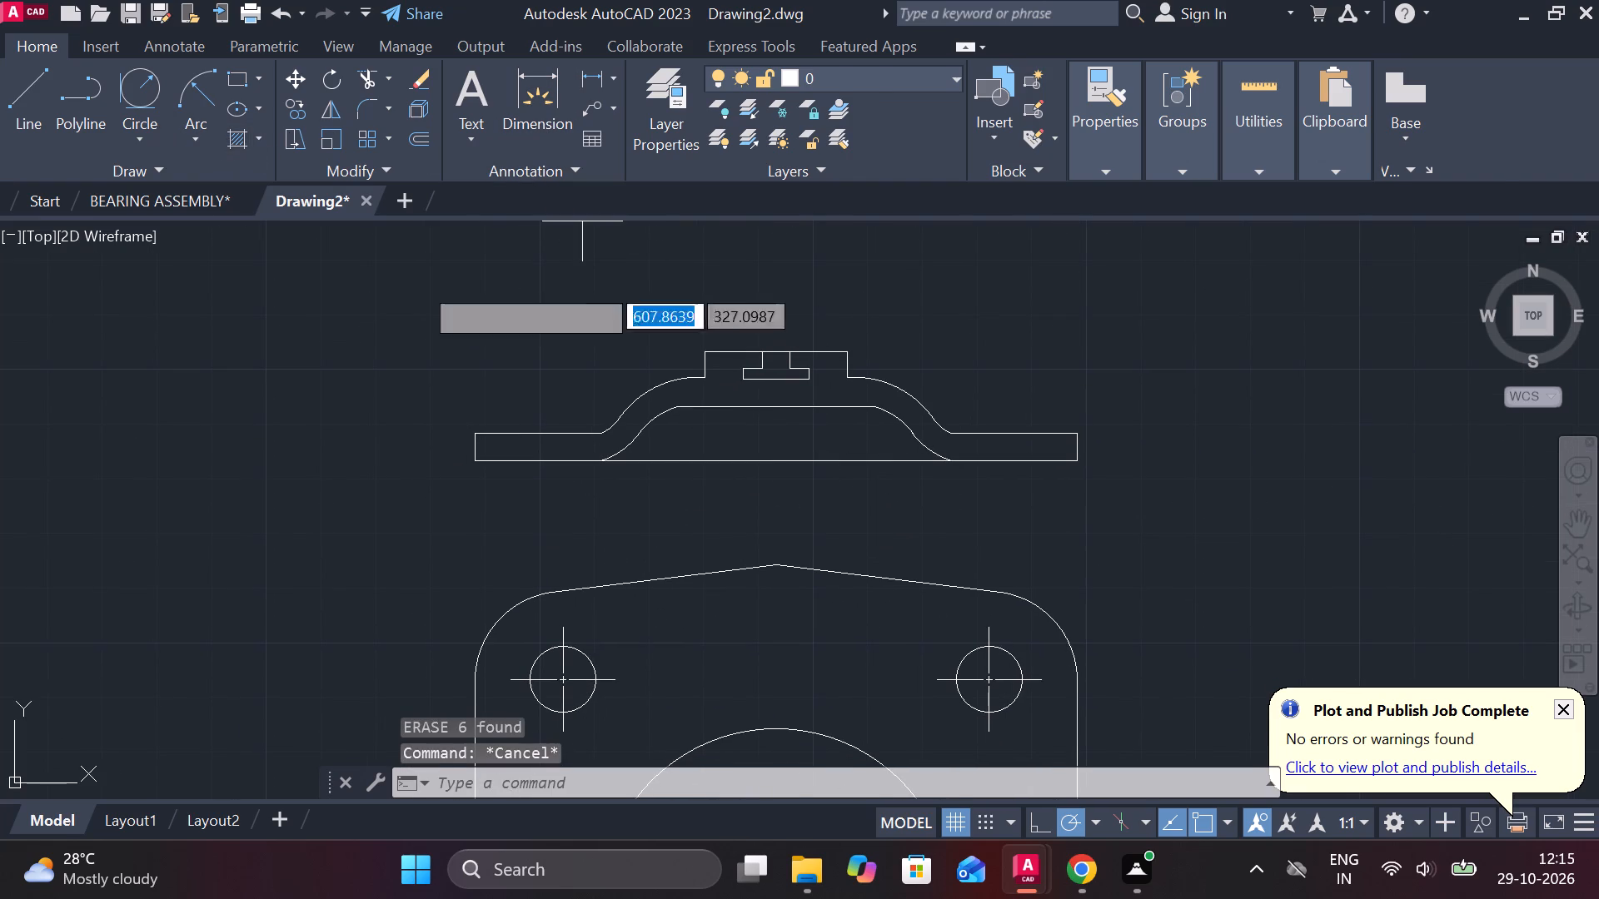
pyautogui.scroll(-3, 1031, 193)
pyautogui.scroll(-1, 1196, 303)
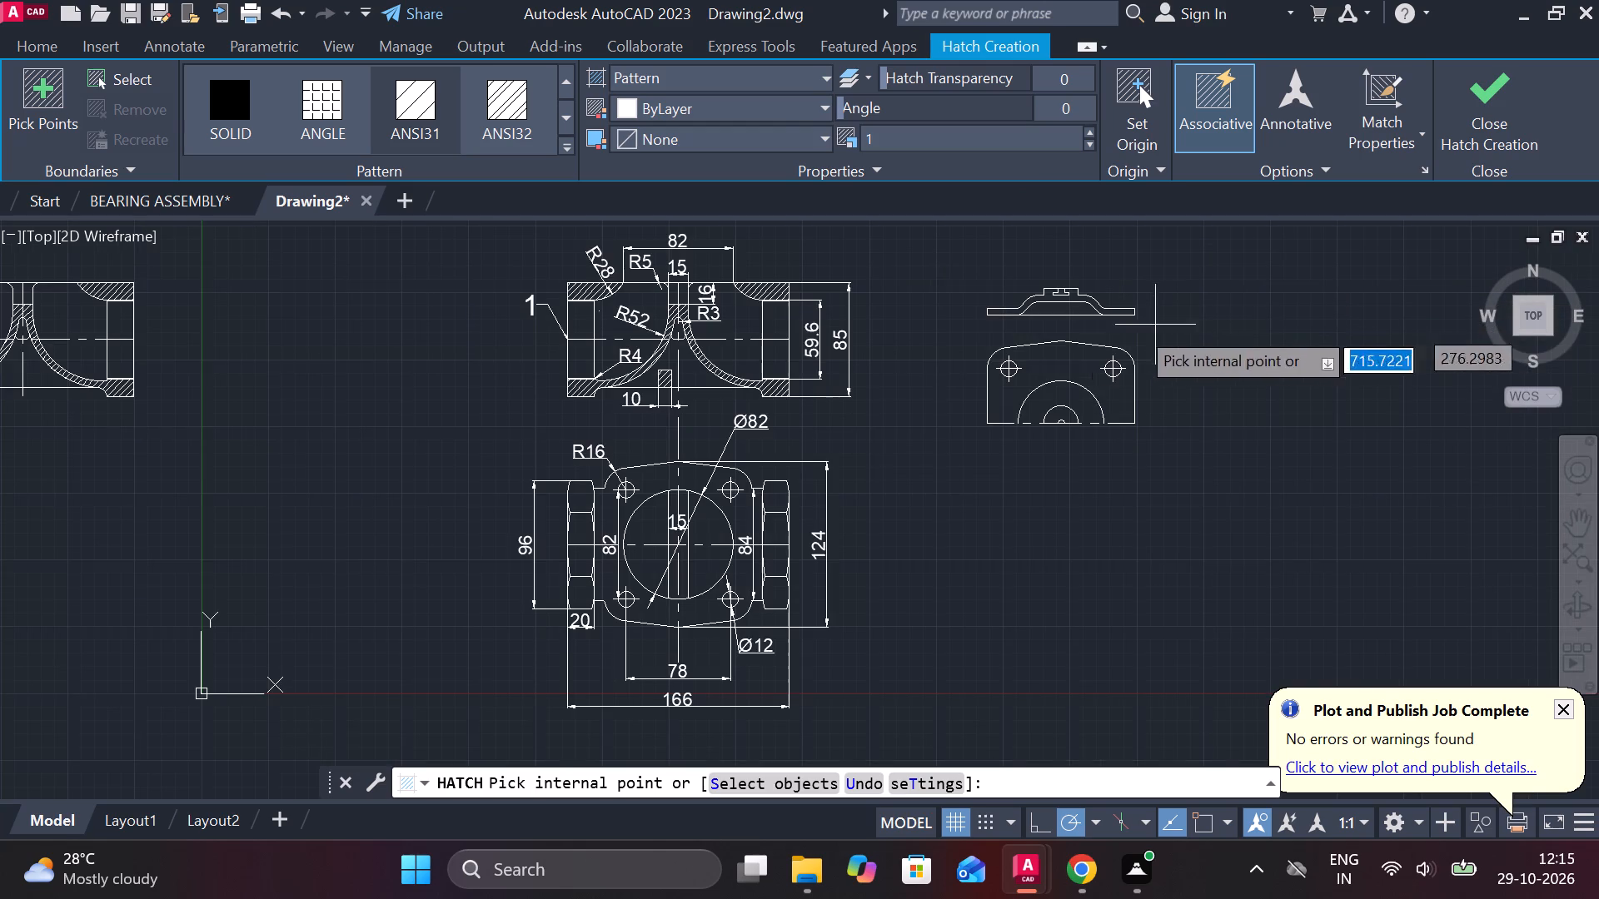
pyautogui.scroll(2, 1047, 172)
pyautogui.scroll(2, 941, 216)
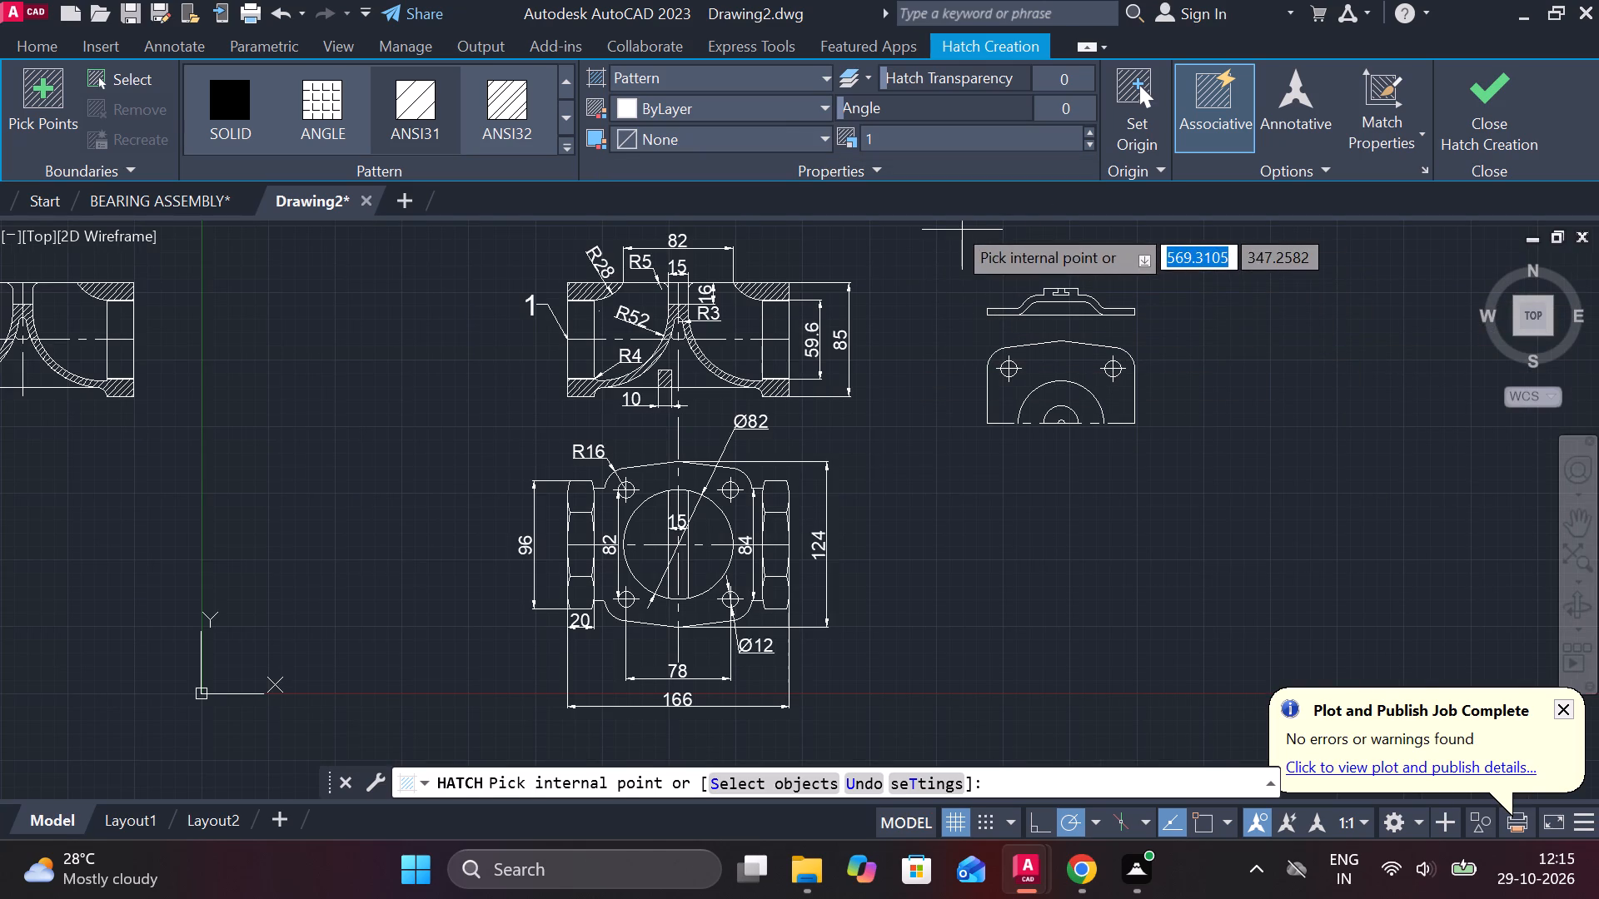
pyautogui.scroll(1, 1029, 266)
pyautogui.moveTo(1029, 266); pyautogui.dragTo(939, 370, button='middle')
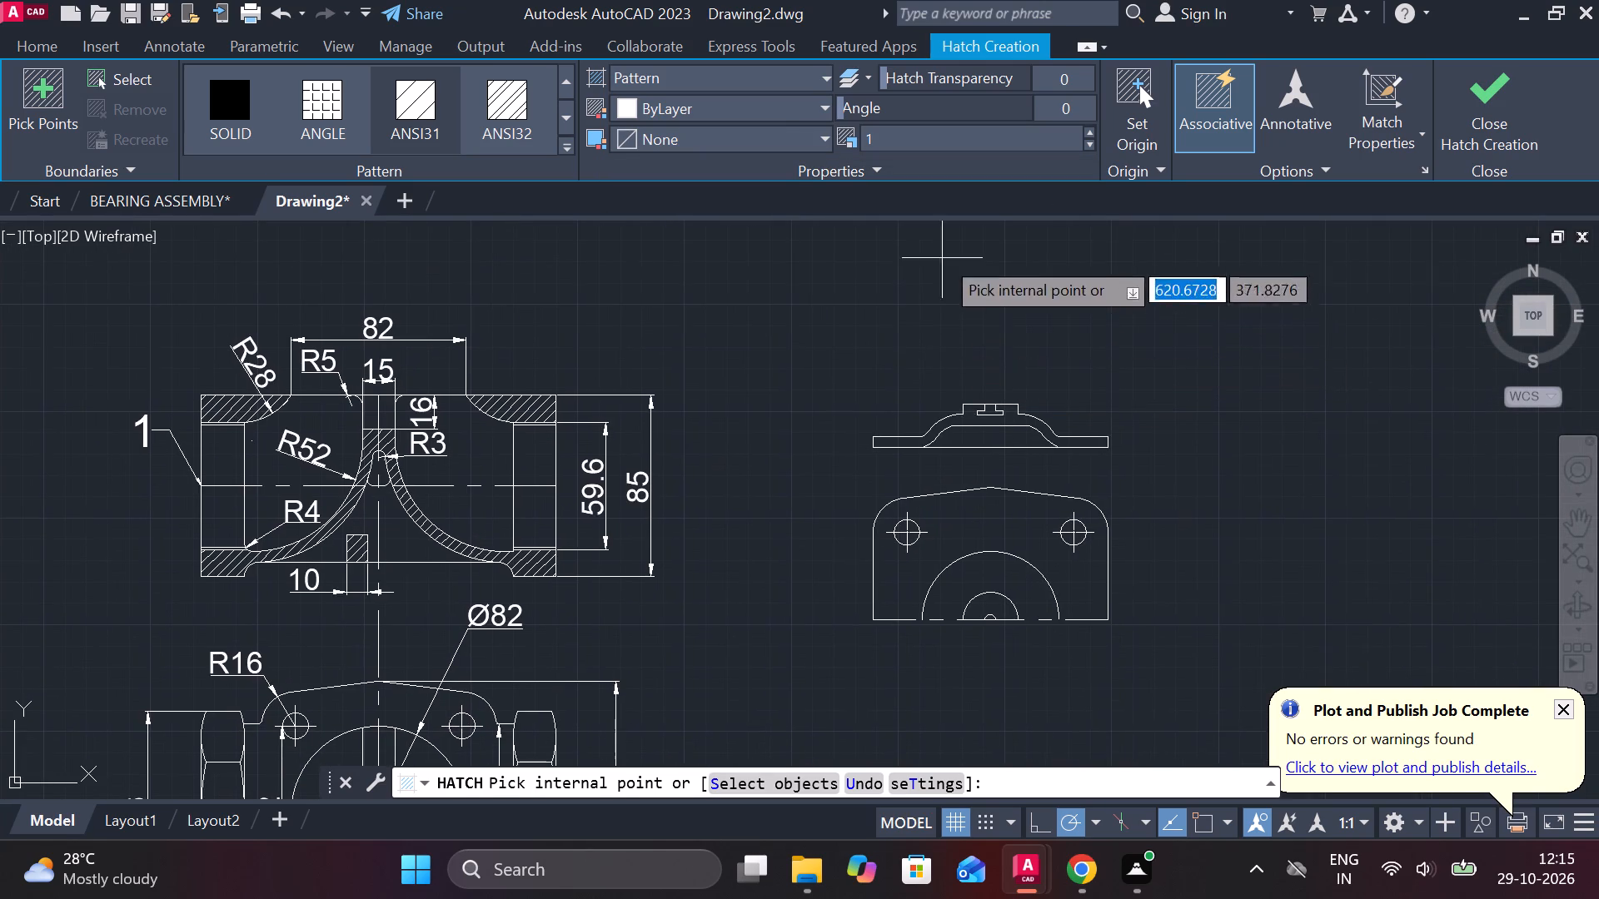
pyautogui.click(416, 102)
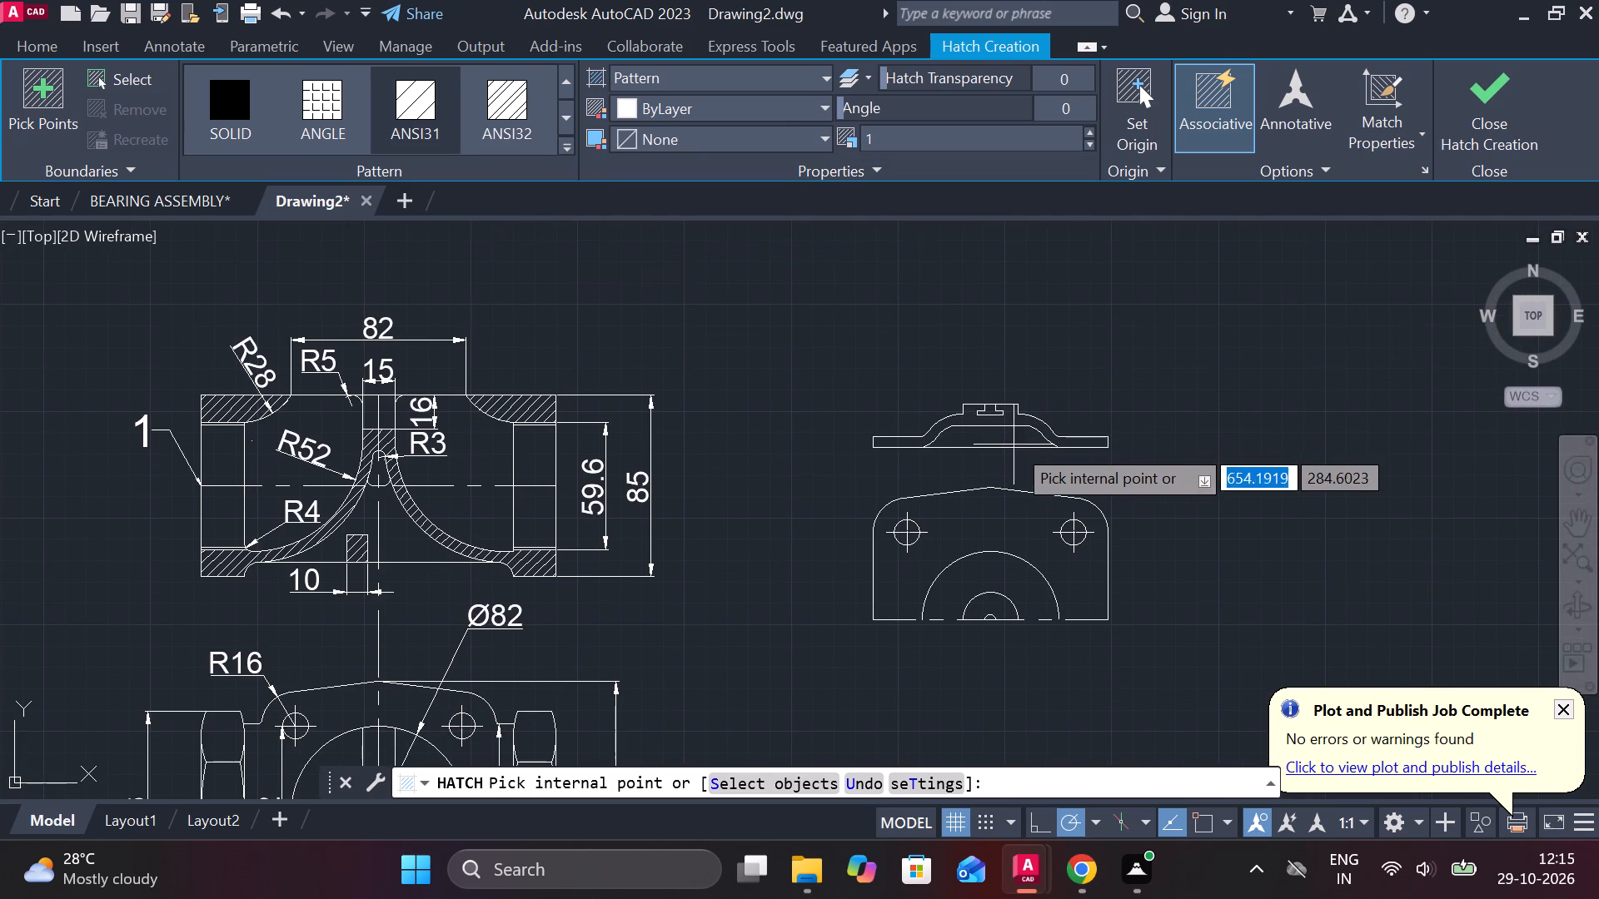
pyautogui.scroll(1, 977, 432)
pyautogui.scroll(-1, 920, 482)
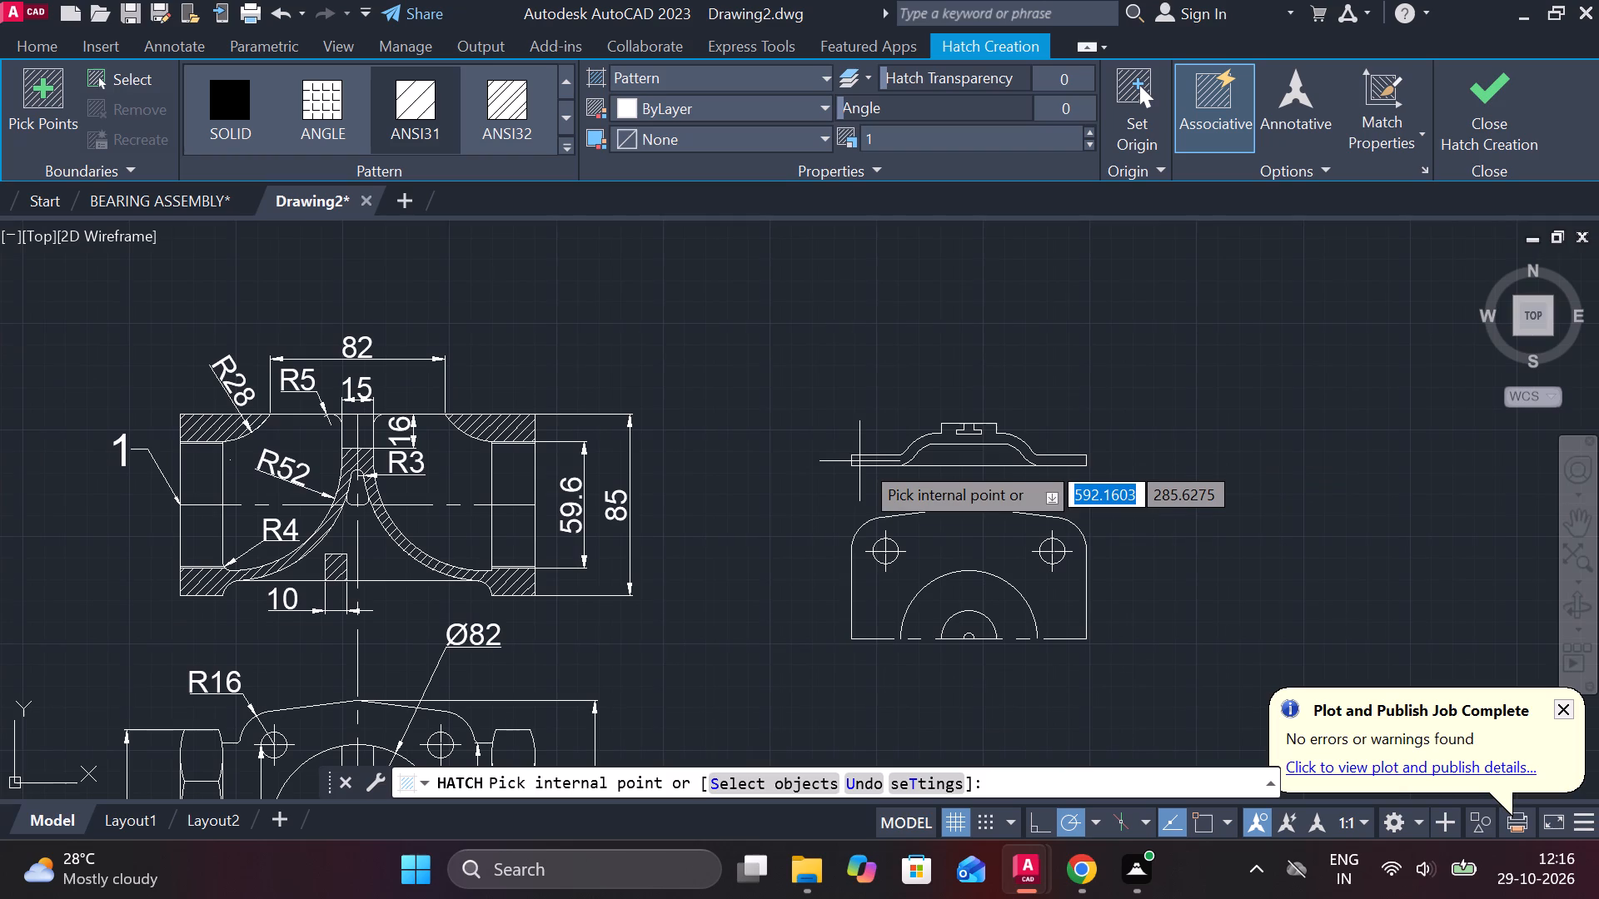
pyautogui.scroll(1, 882, 461)
pyautogui.click(882, 461)
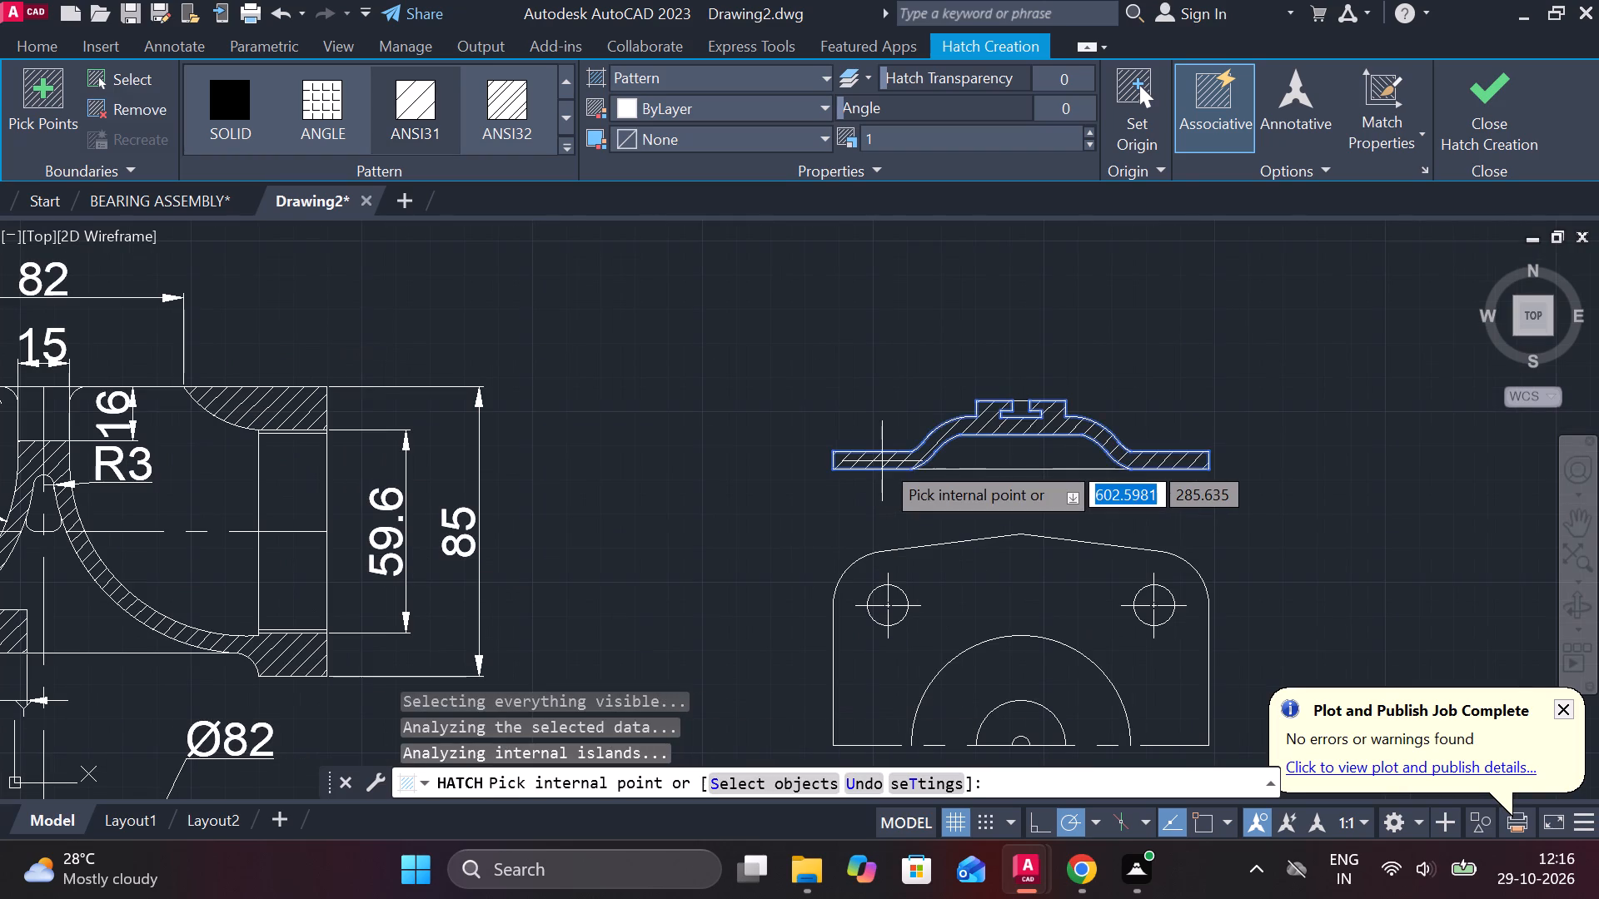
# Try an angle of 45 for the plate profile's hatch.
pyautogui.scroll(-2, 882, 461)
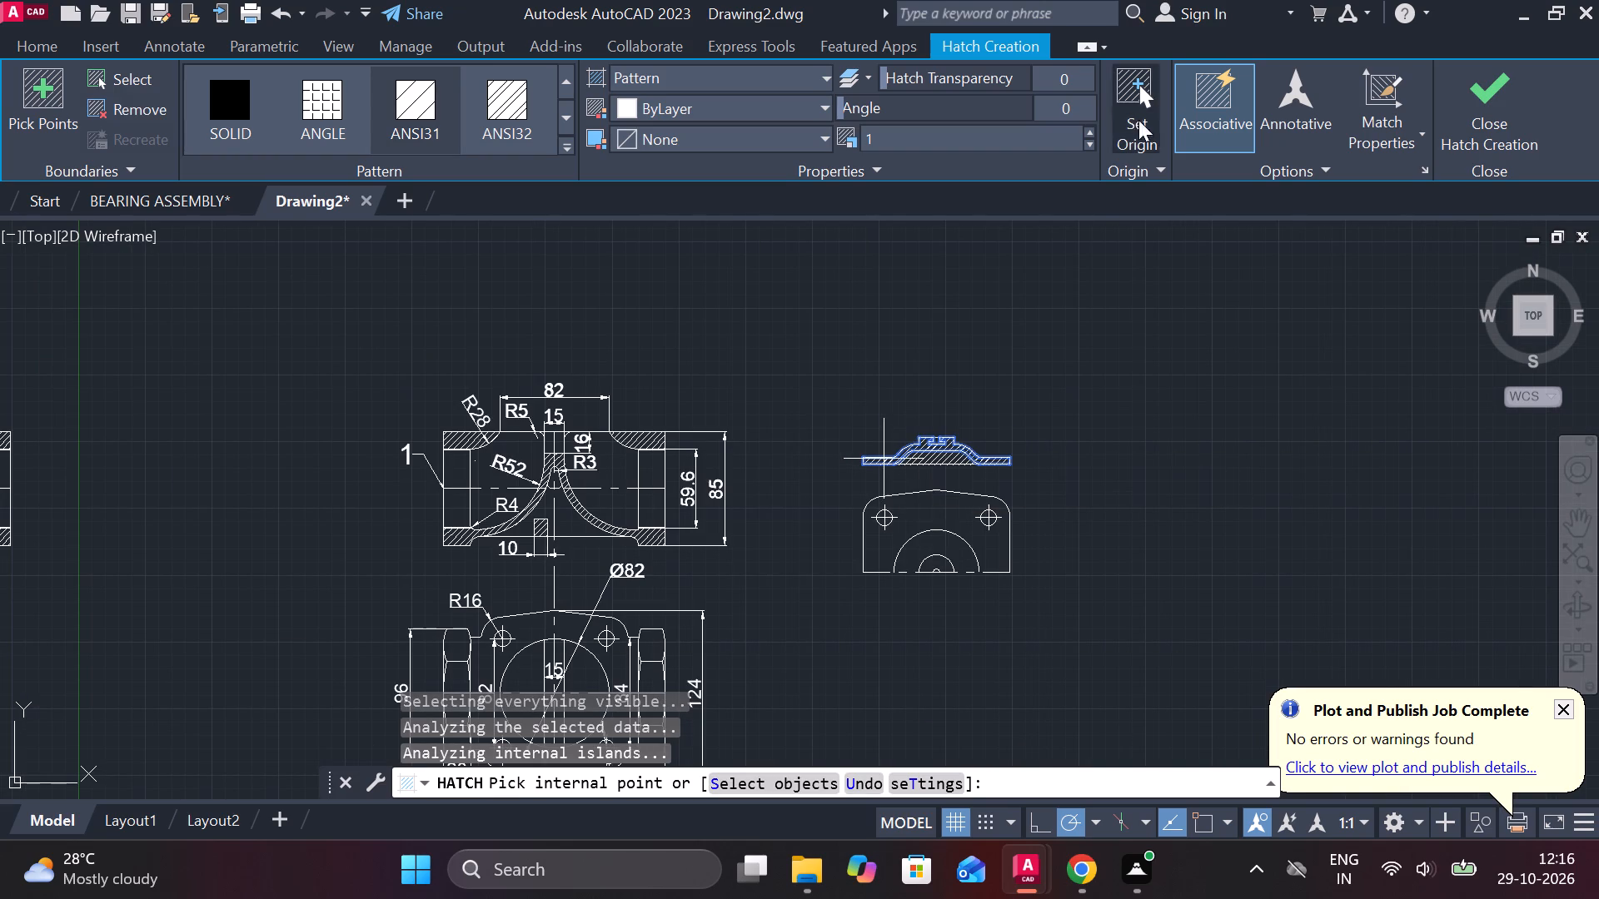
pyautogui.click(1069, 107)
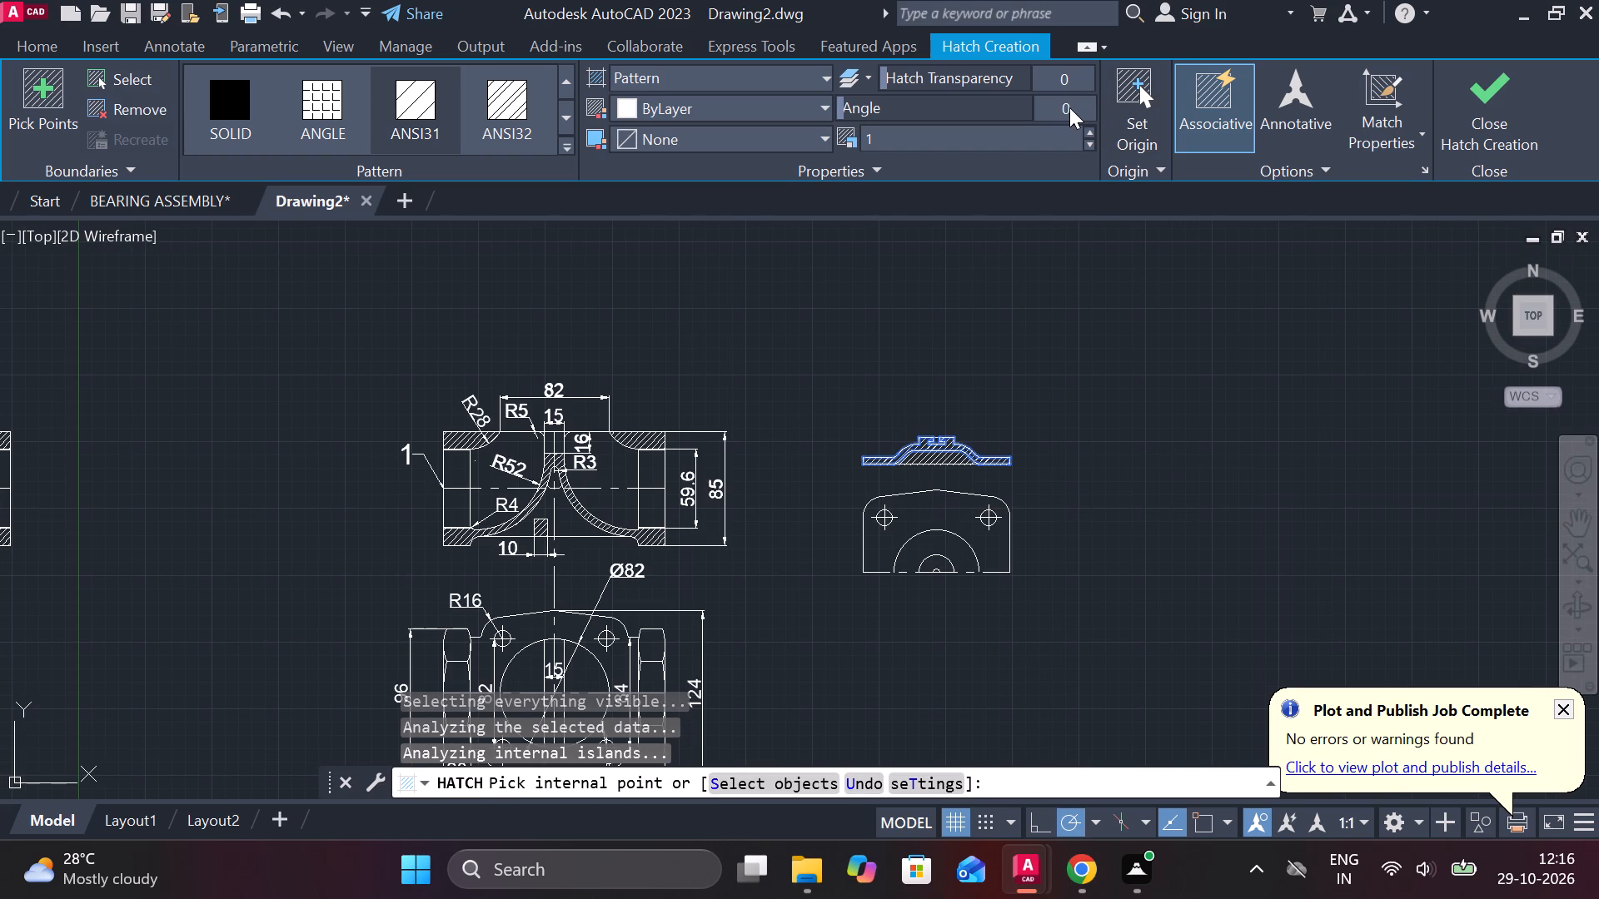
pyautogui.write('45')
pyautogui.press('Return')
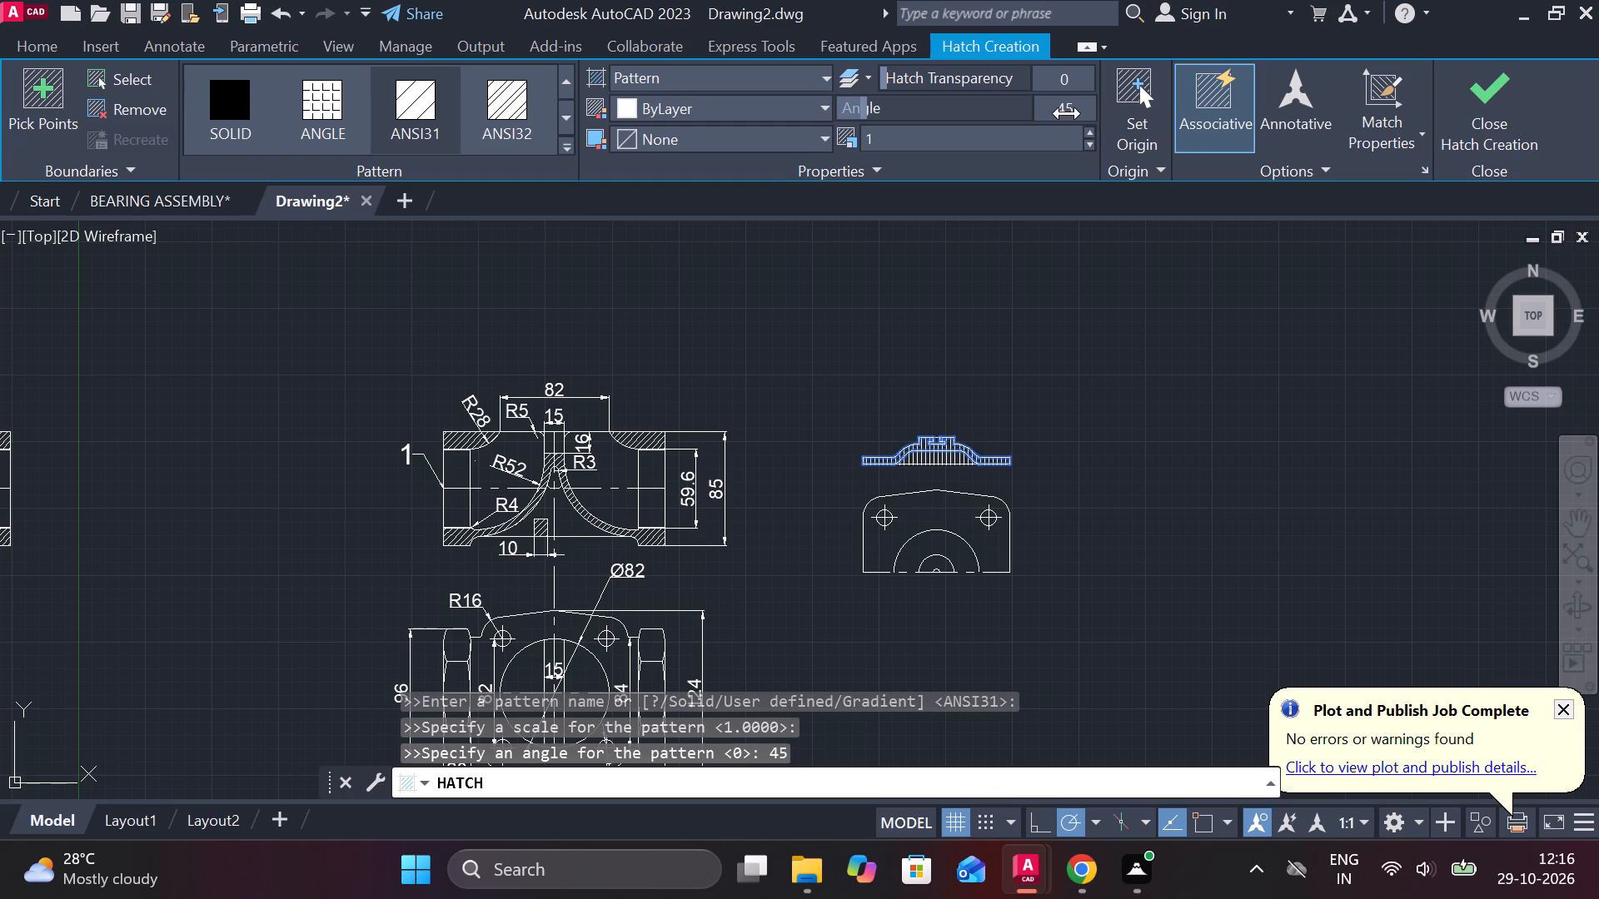
# Set the plate profile's hatch angle to 90 and finish the hatch.
pyautogui.click(1067, 113)
pyautogui.write('90')
pyautogui.press('Return')
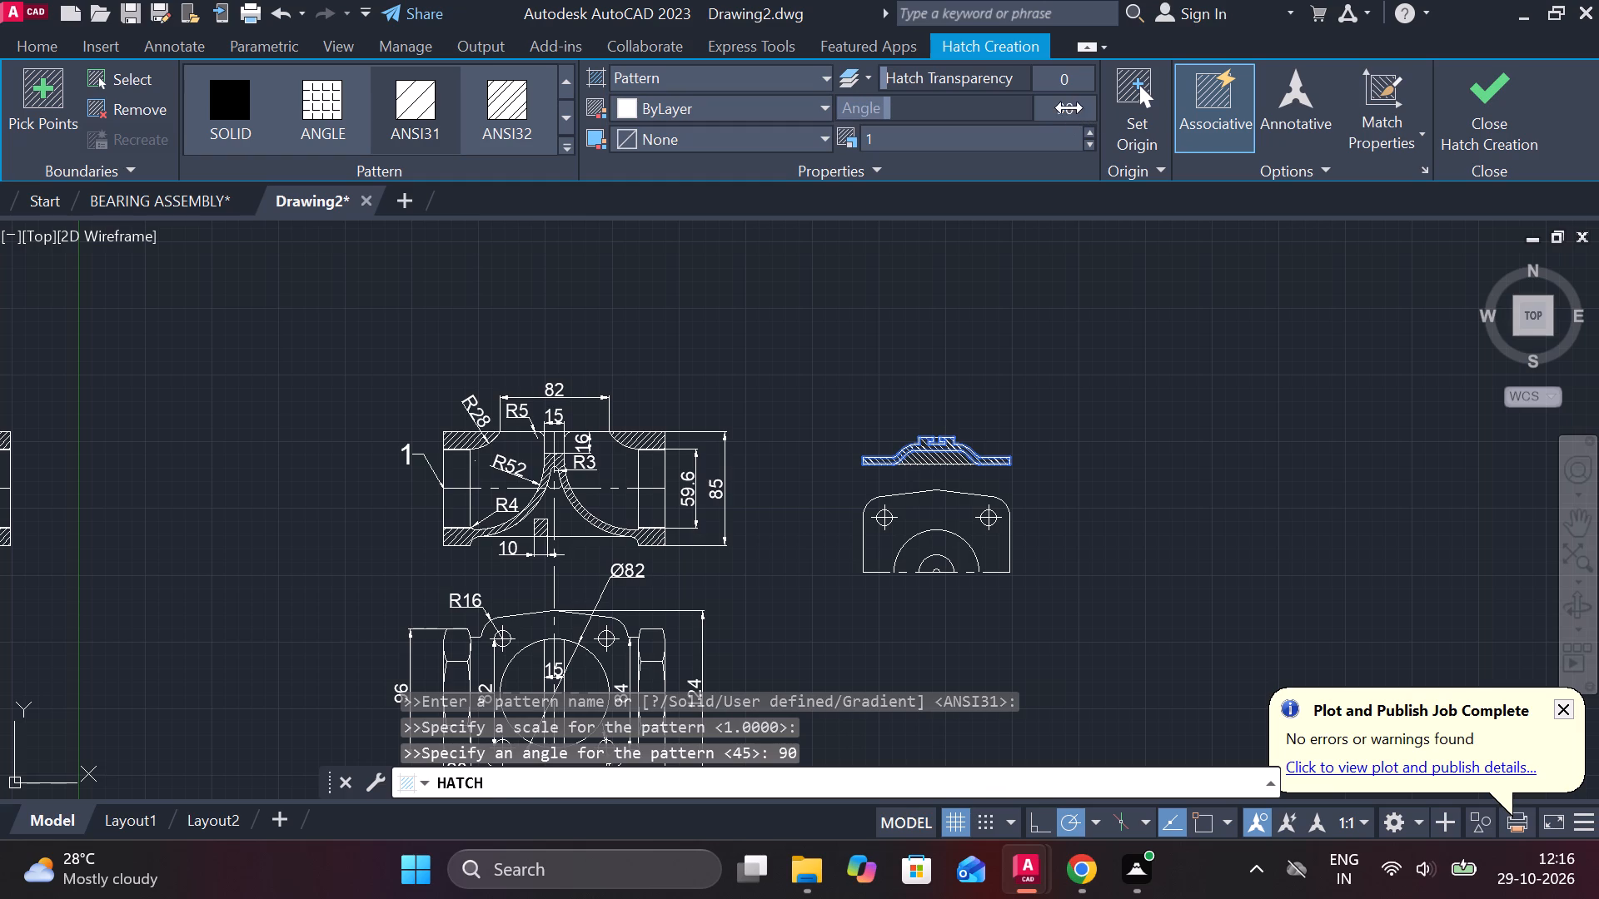
pyautogui.click(1468, 107)
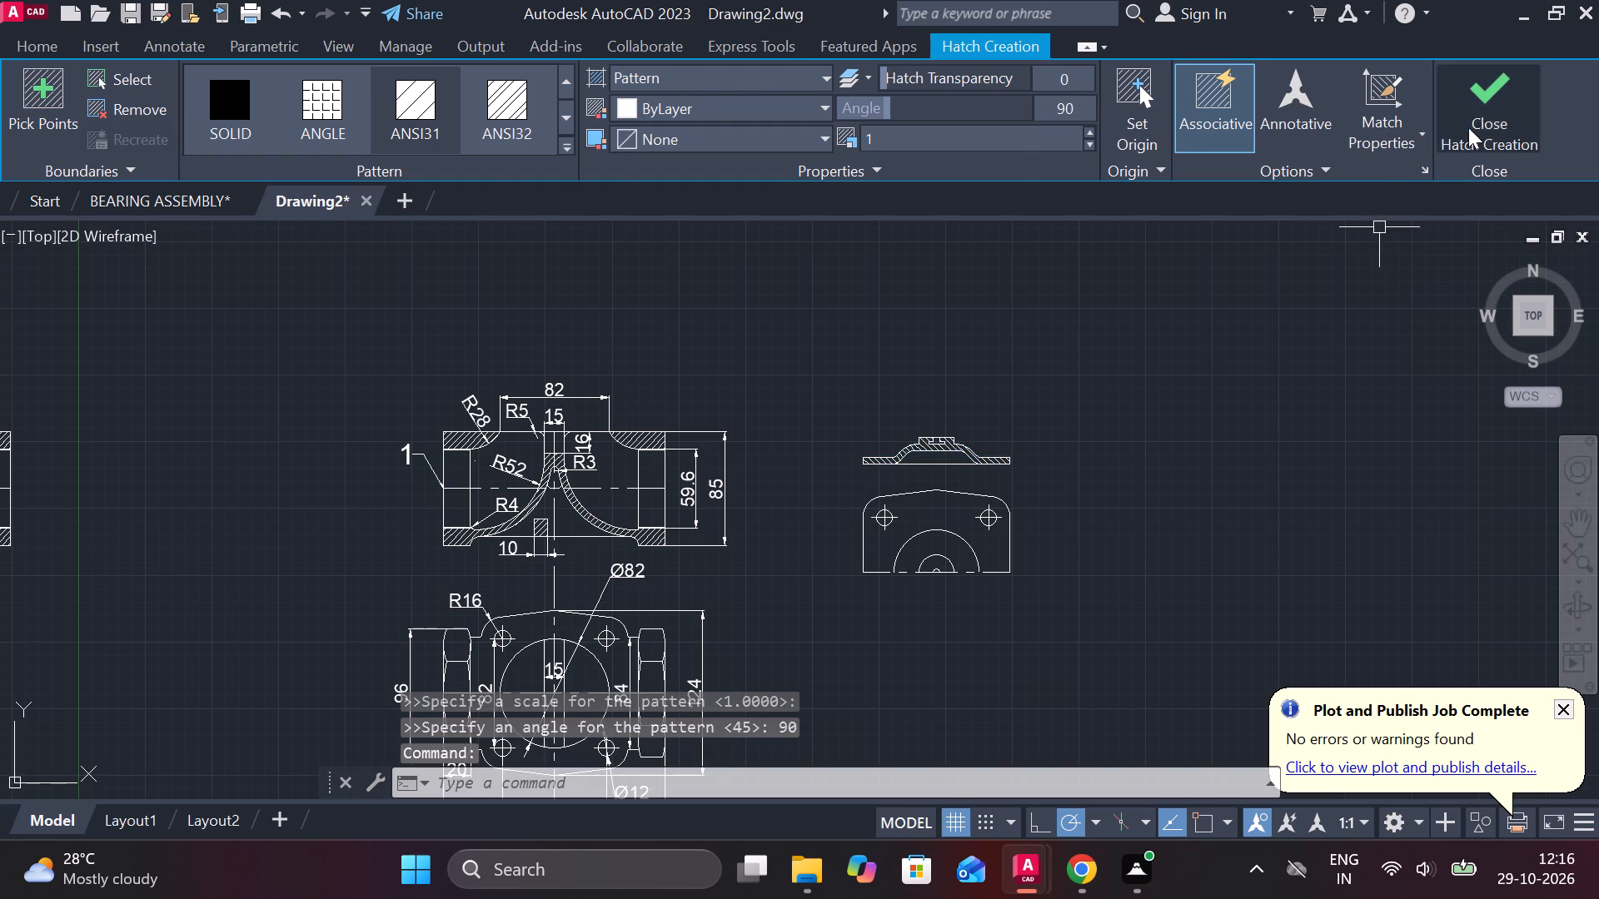
# Copy the whole hatched plate profile to the empty area just west of the undimensioned valve body section.
pyautogui.scroll(2, 975, 440)
pyautogui.scroll(1, 928, 498)
pyautogui.moveTo(916, 480); pyautogui.dragTo(839, 406, button='middle')
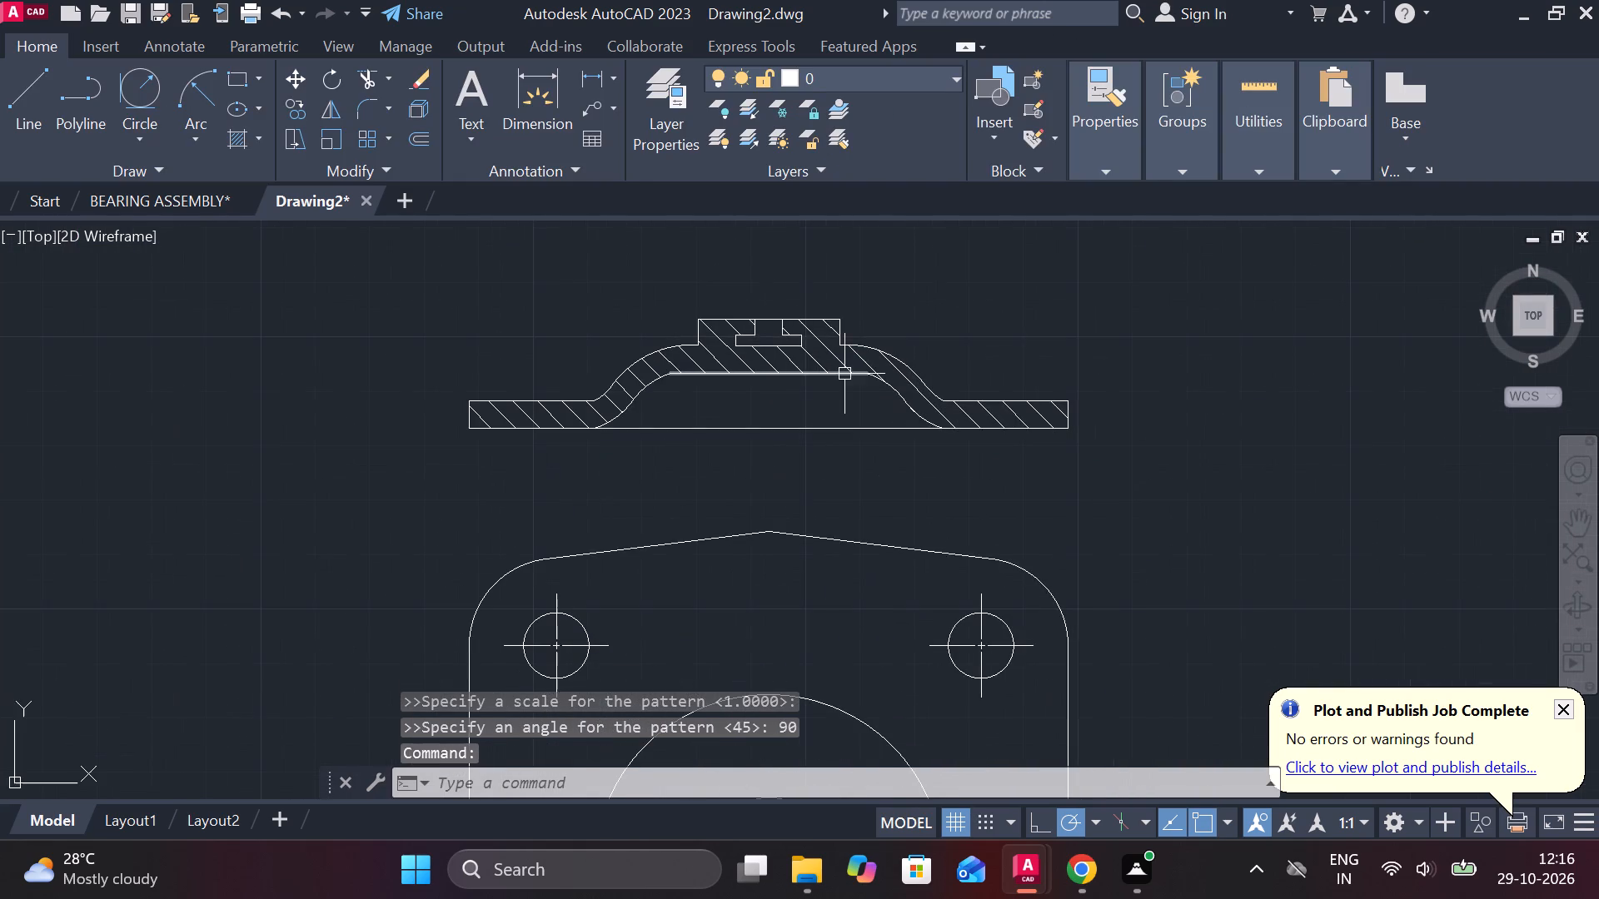
pyautogui.scroll(-1, 734, 343)
pyautogui.click(521, 296)
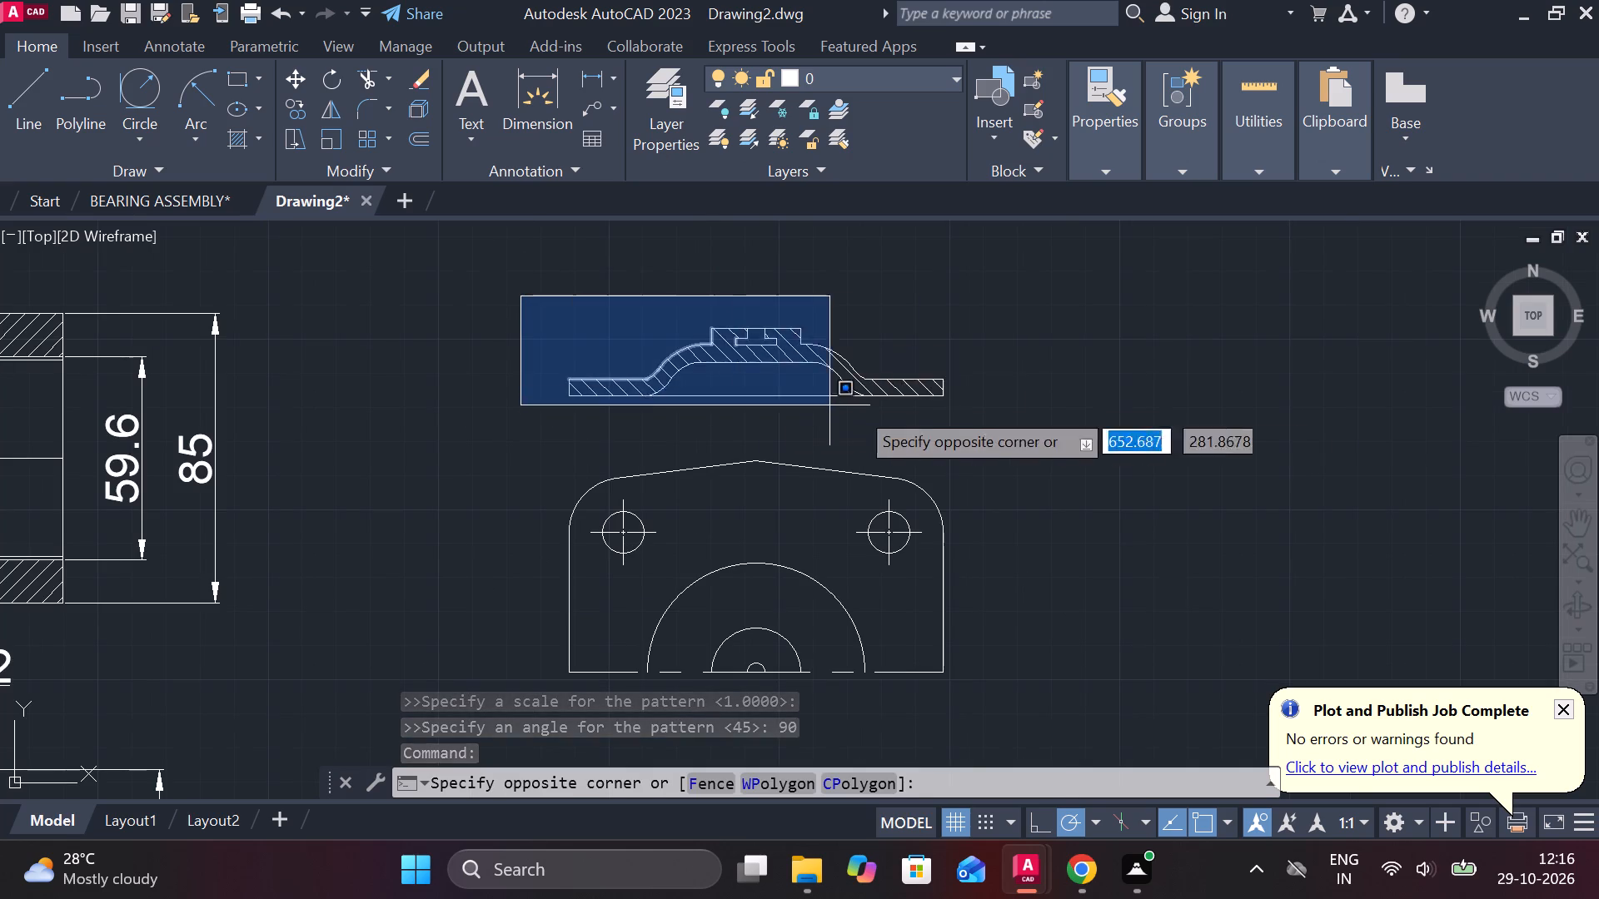
pyautogui.click(994, 412)
pyautogui.press('c')
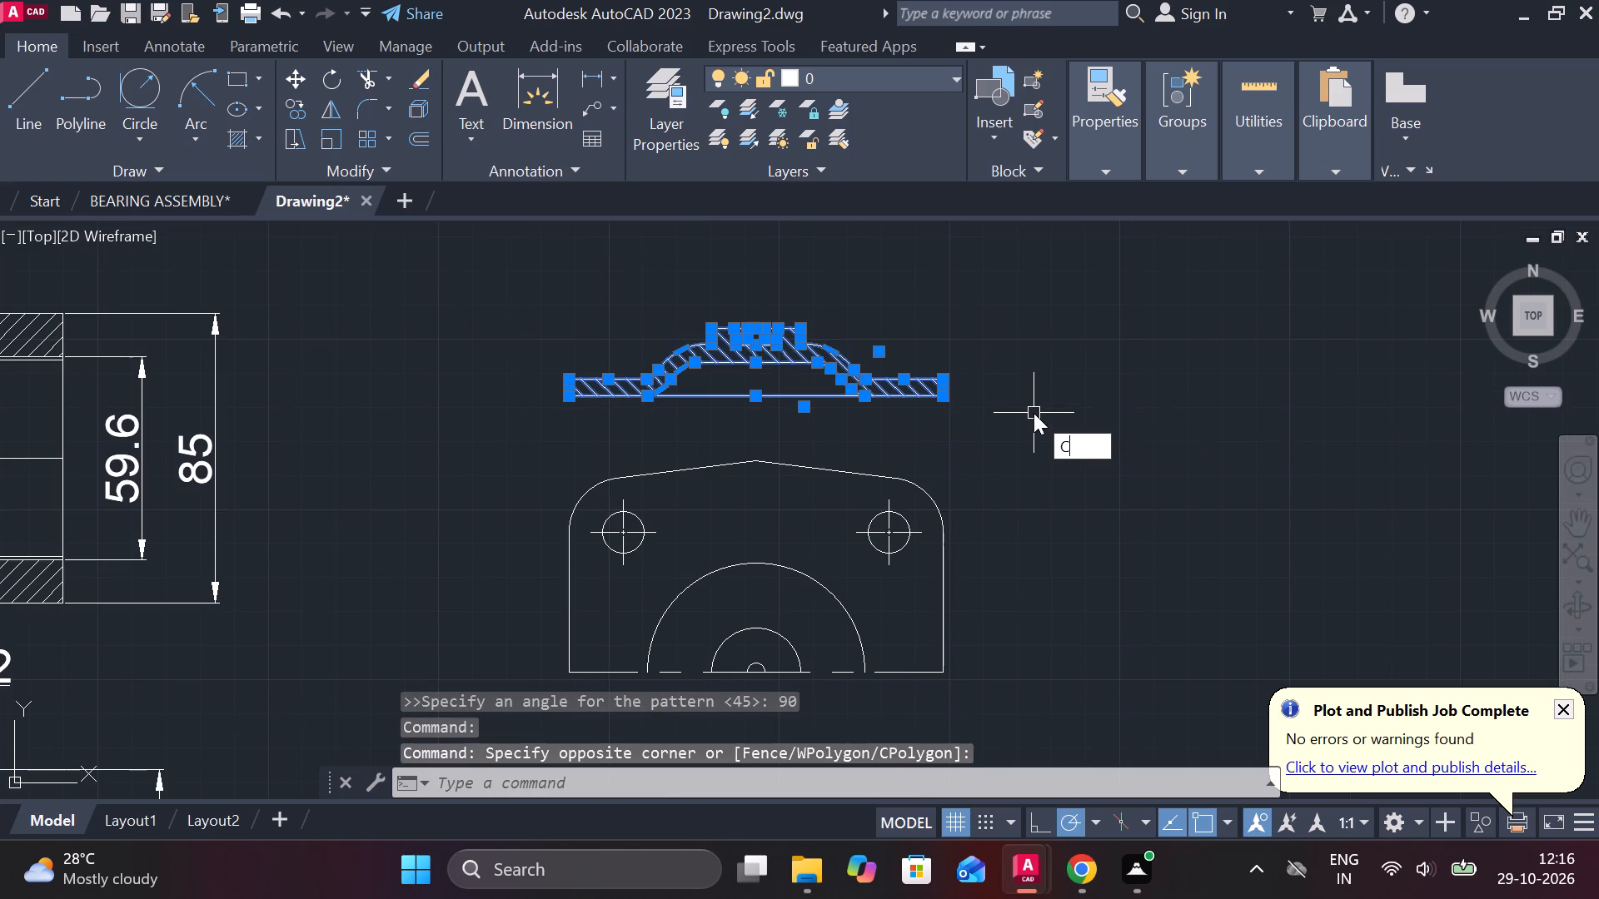
pyautogui.press('o')
pyautogui.press('Return')
pyautogui.click(1034, 413)
pyautogui.scroll(-4, 1073, 416)
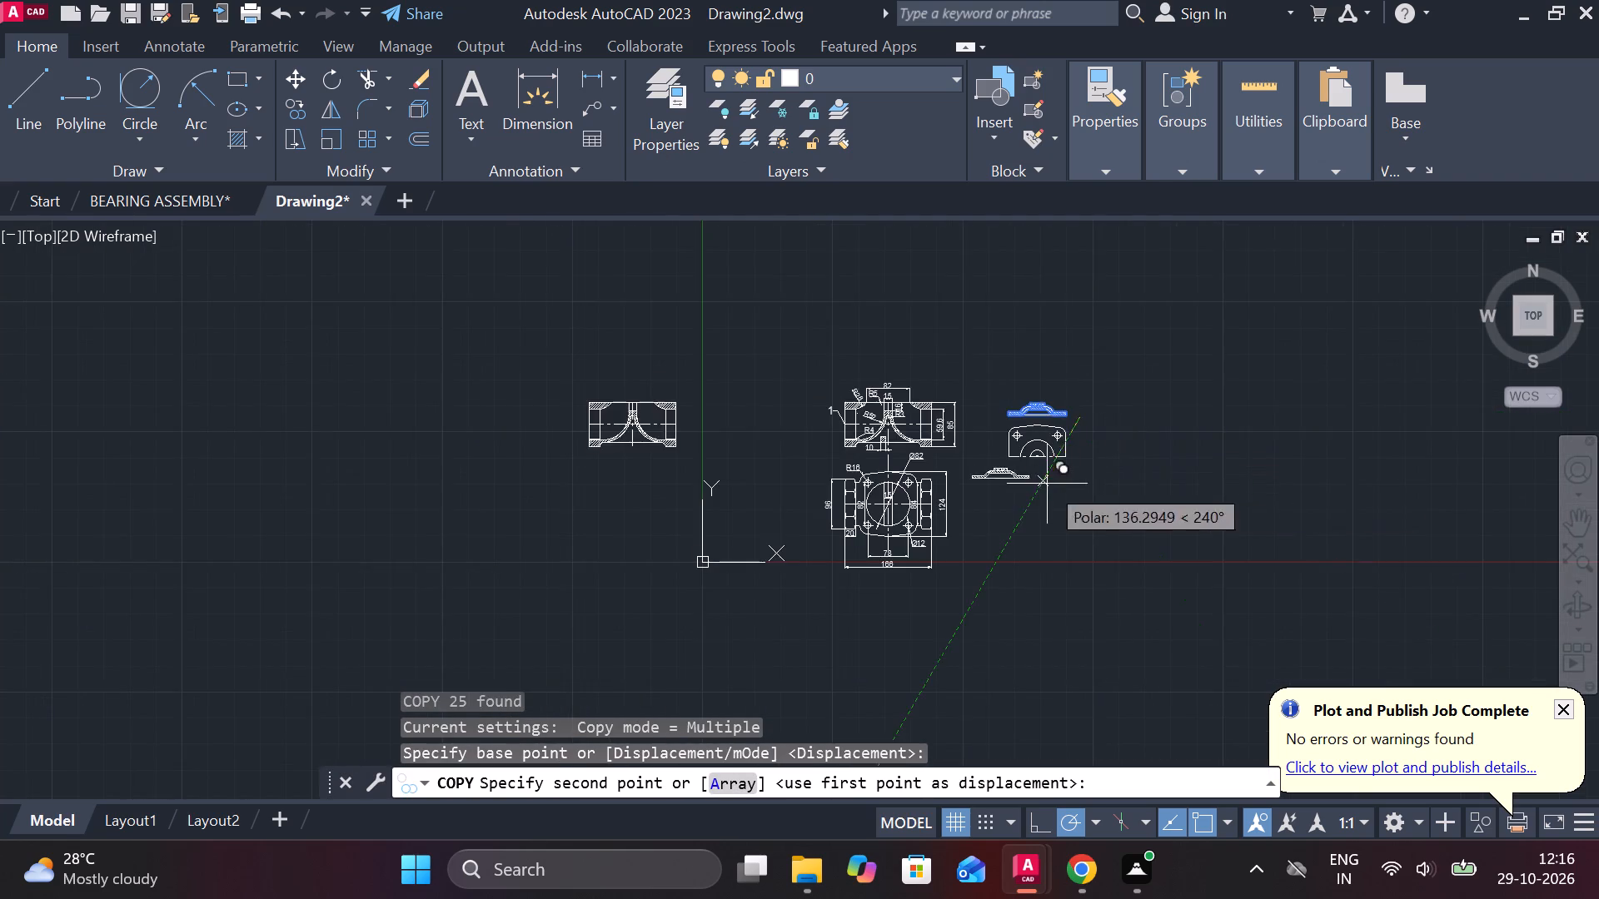
pyautogui.scroll(-2, 1047, 484)
pyautogui.scroll(4, 765, 457)
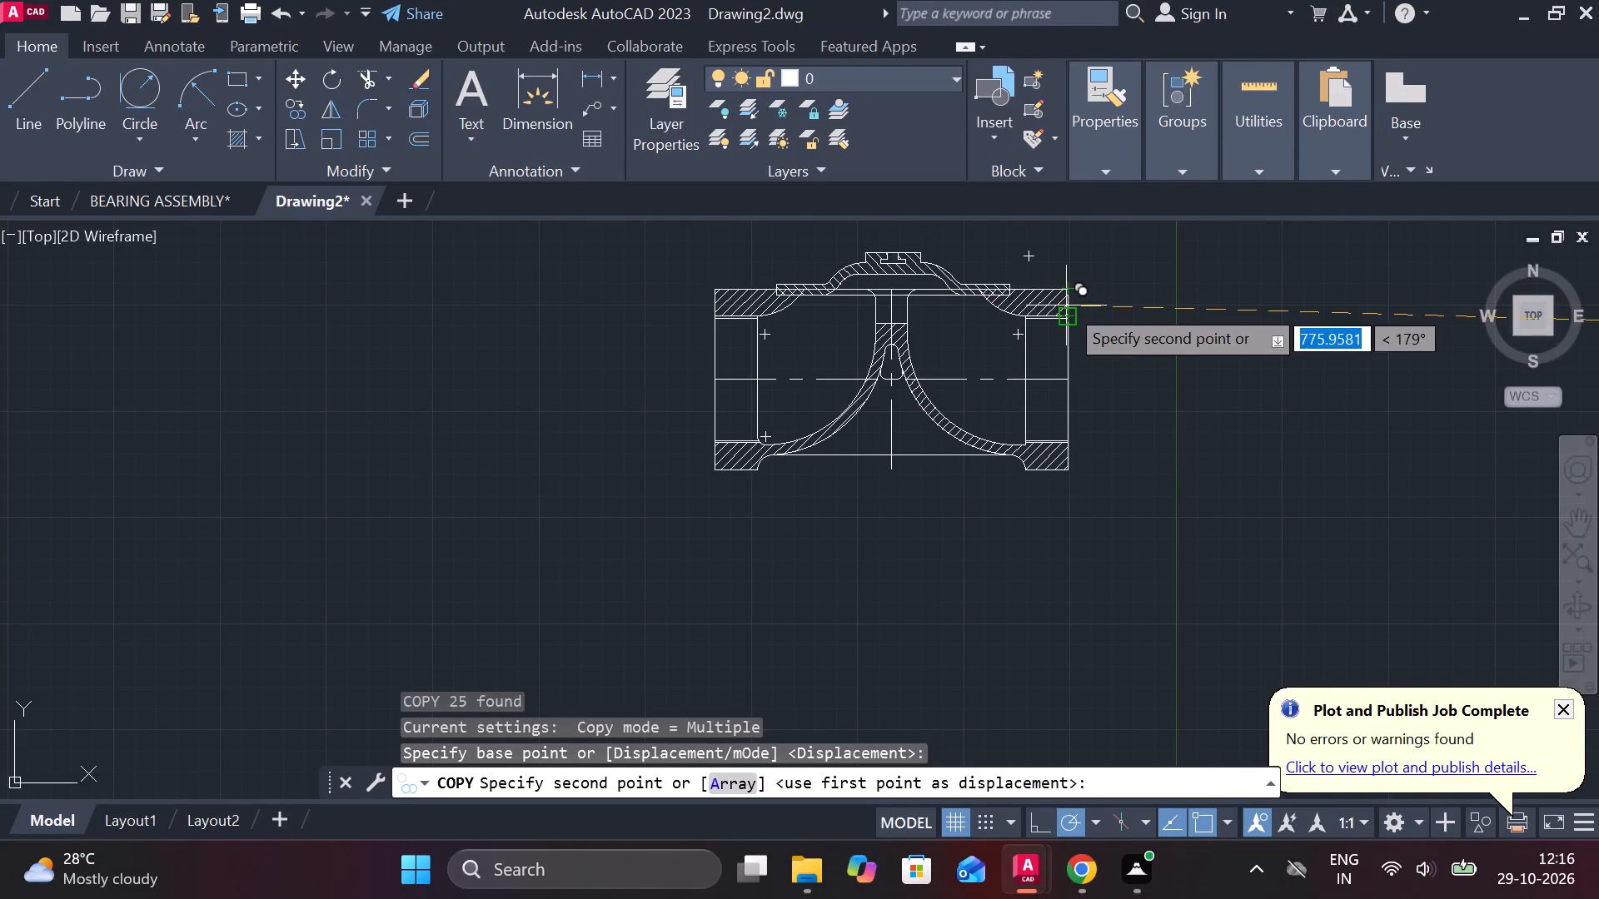
pyautogui.scroll(-2, 1069, 310)
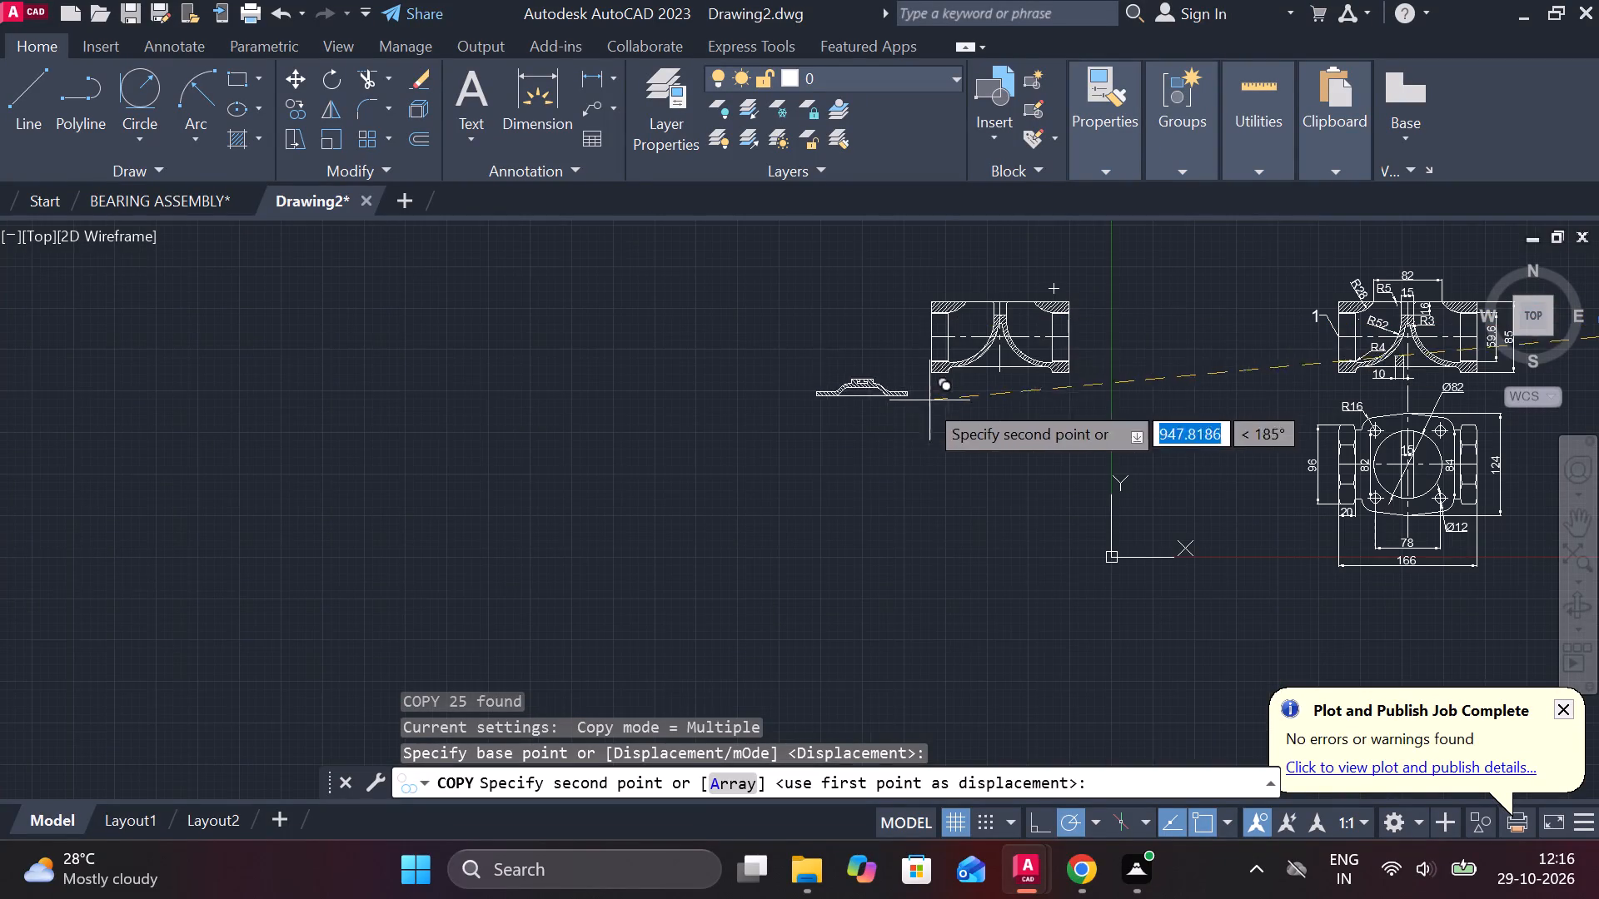
pyautogui.click(899, 365)
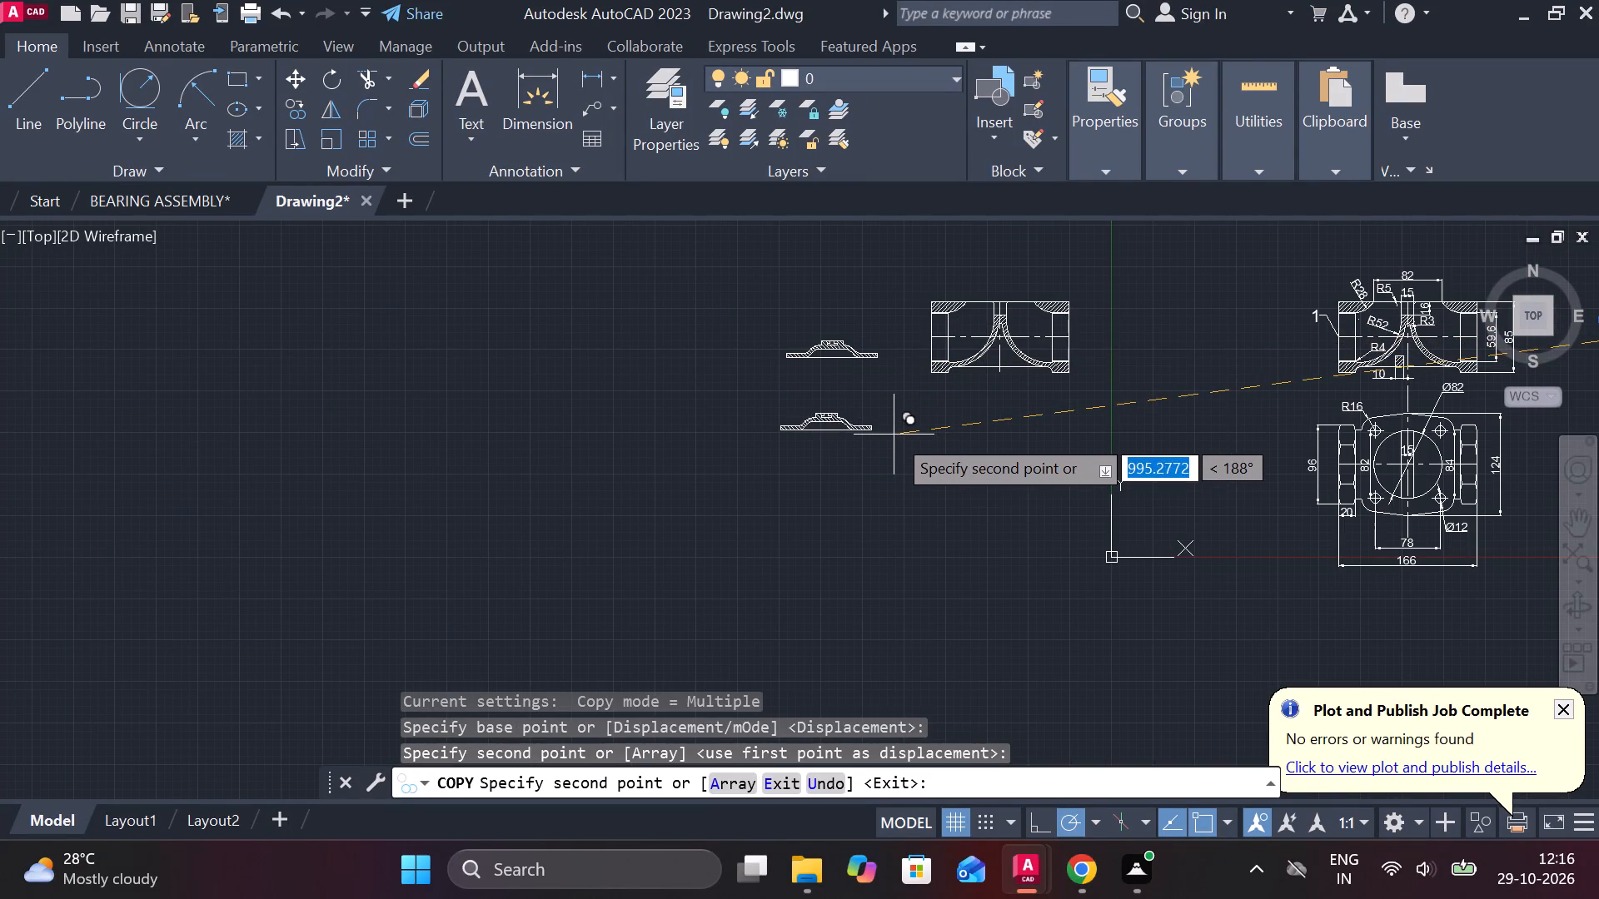
pyautogui.press('Escape')
# Add a horizontal linear dimension for the narrow stem opening of the inverted-T slot, above the original hatched profile.
pyautogui.moveTo(1114, 400); pyautogui.dragTo(224, 404, button='middle')
pyautogui.scroll(1, 645, 370)
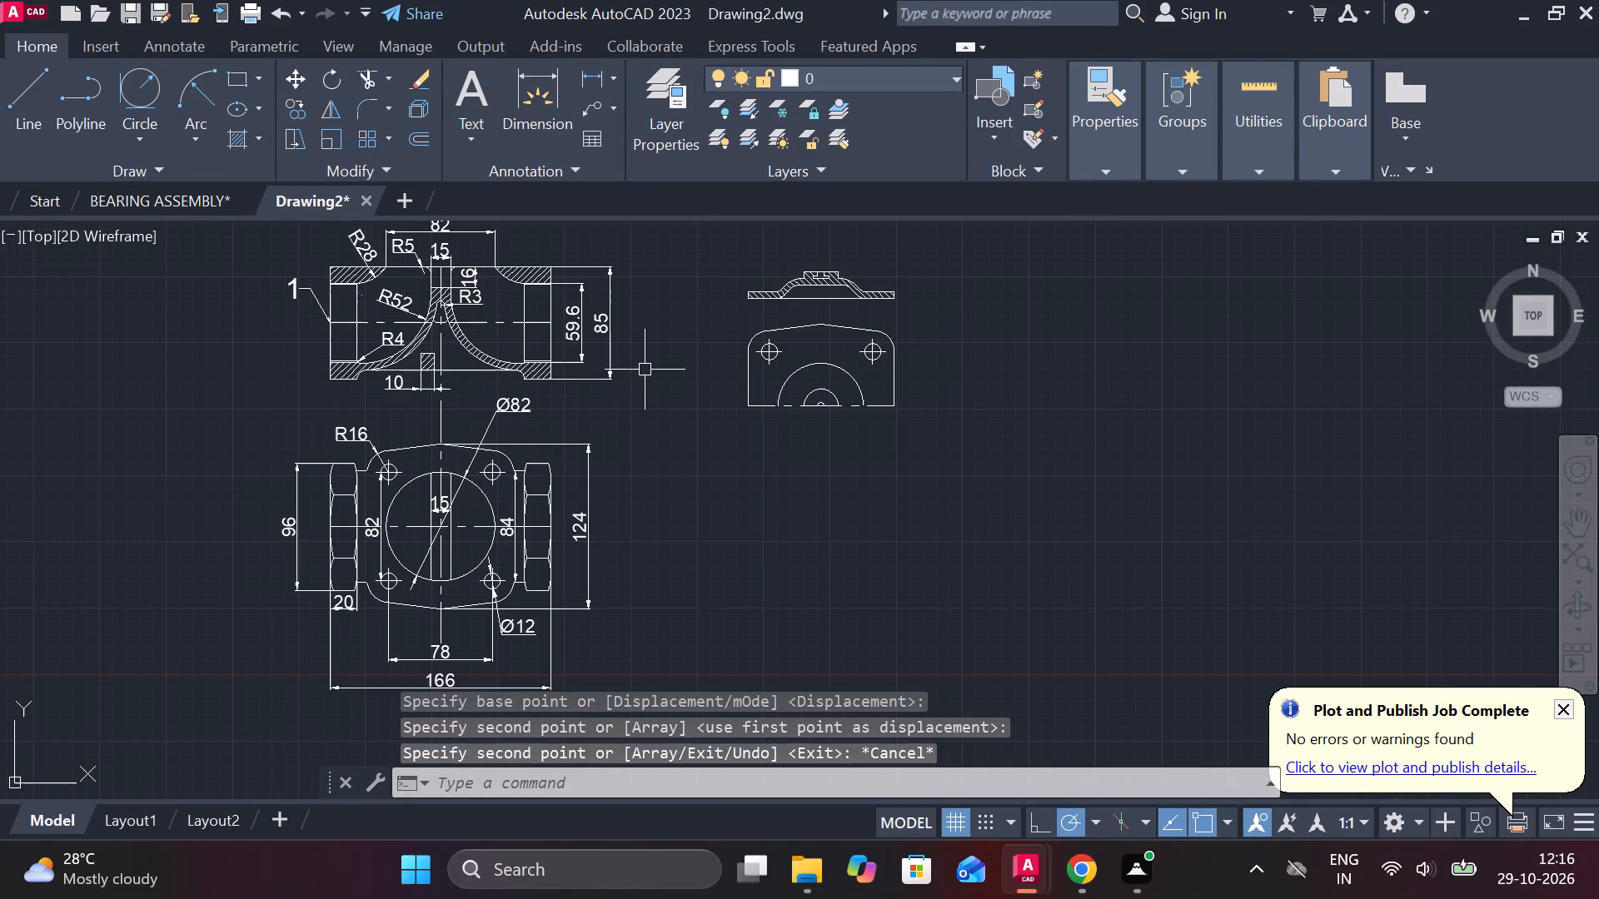
pyautogui.scroll(3, 853, 305)
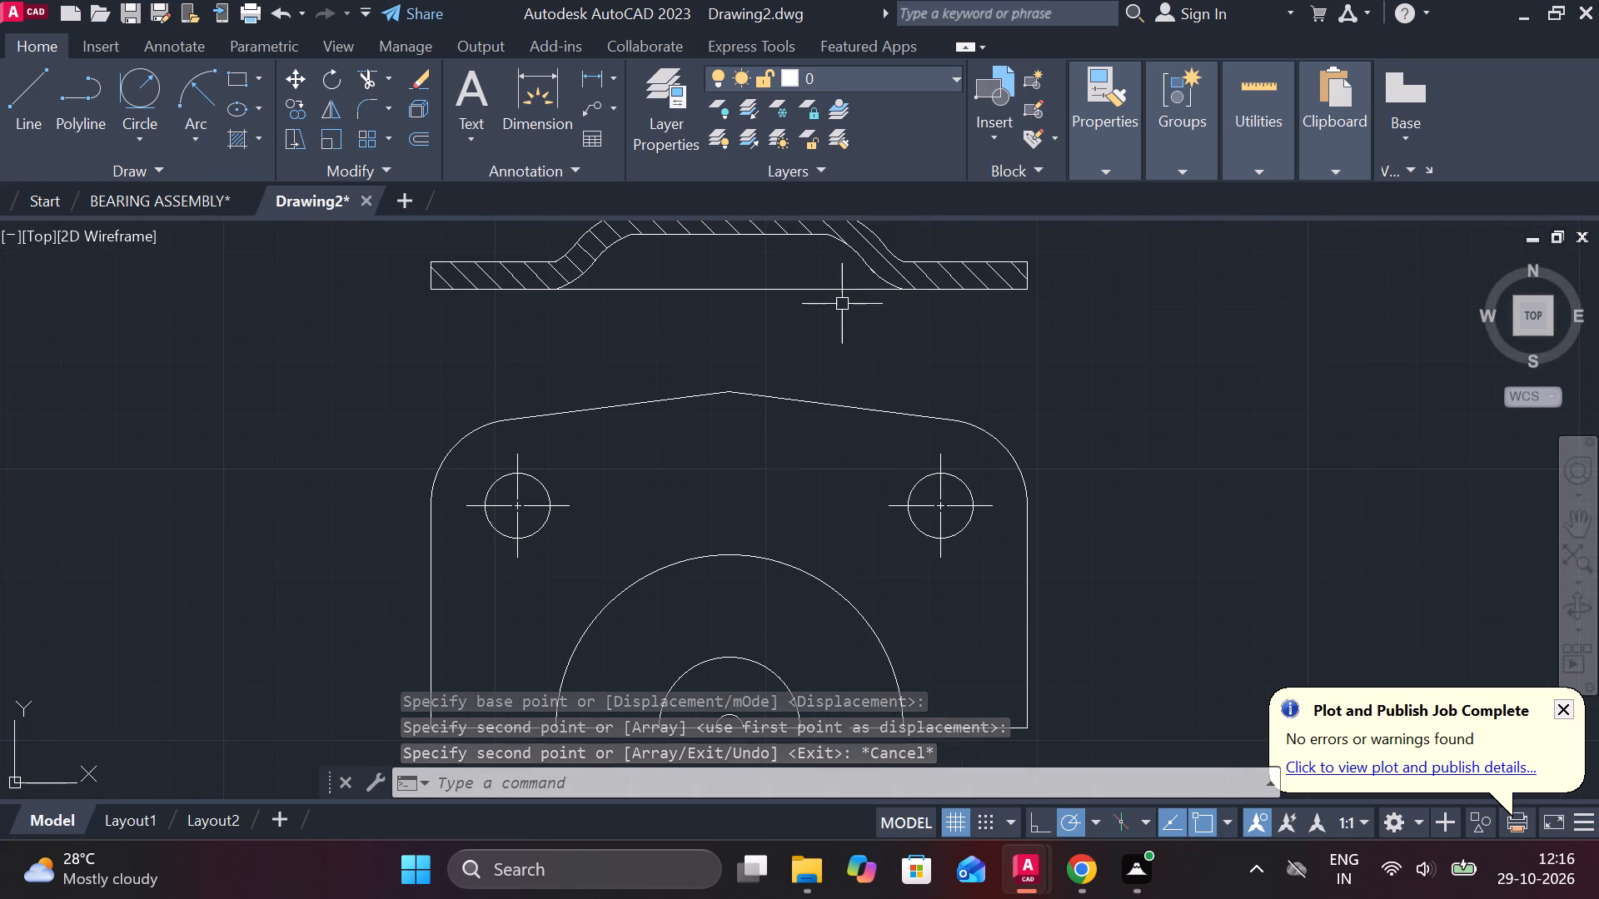
pyautogui.moveTo(841, 302); pyautogui.dragTo(811, 539, button='middle')
pyautogui.click(589, 86)
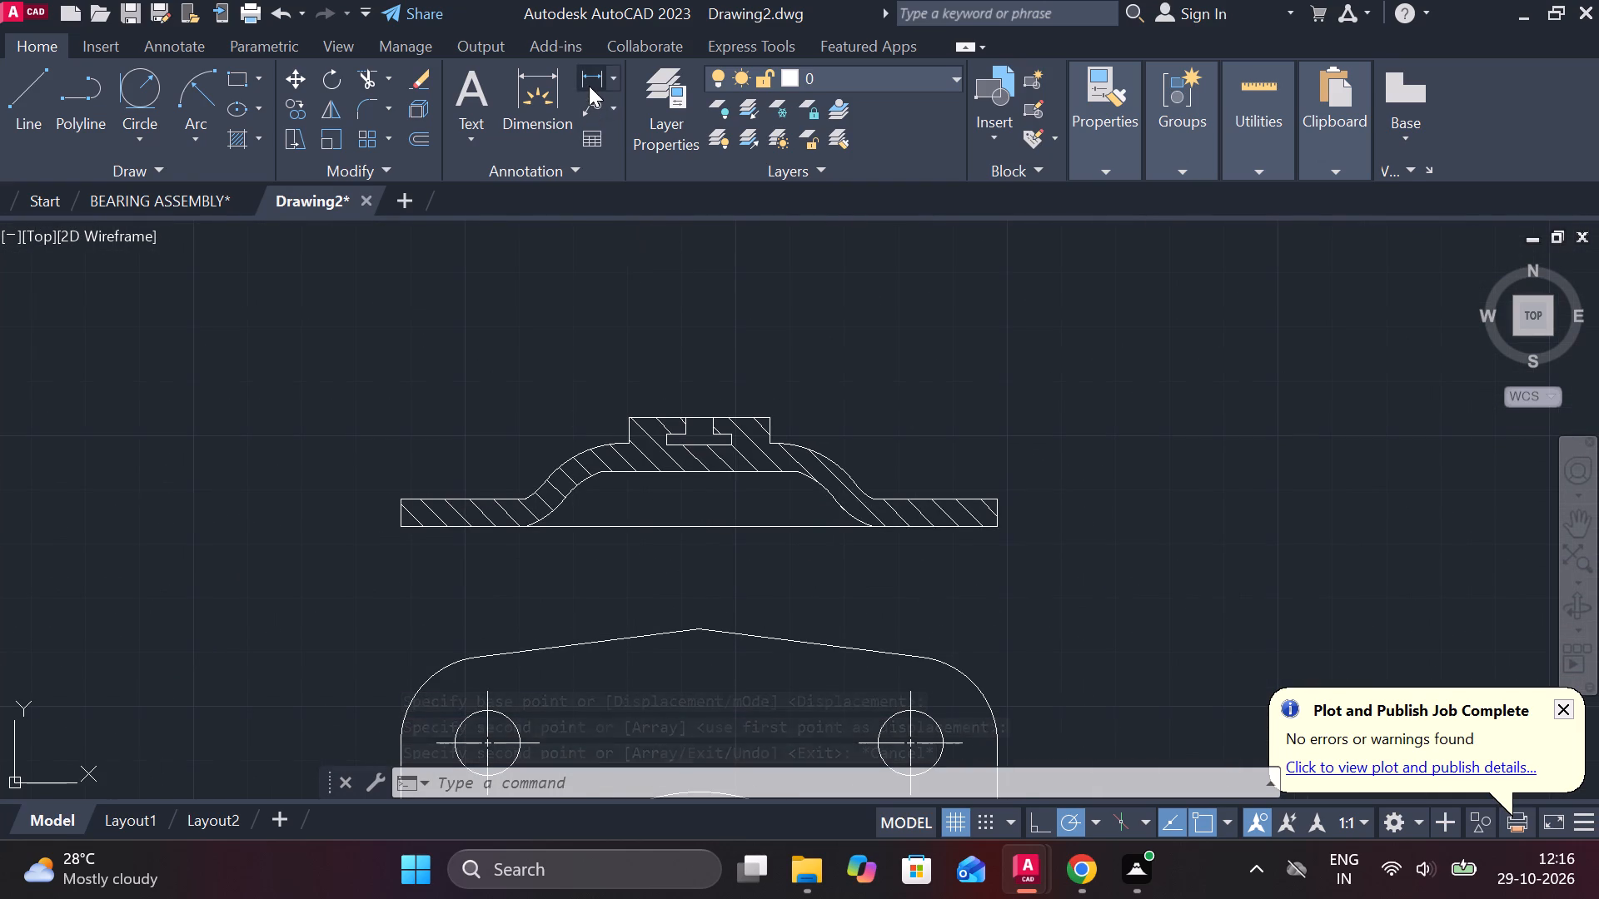
pyautogui.click(683, 415)
pyautogui.click(717, 421)
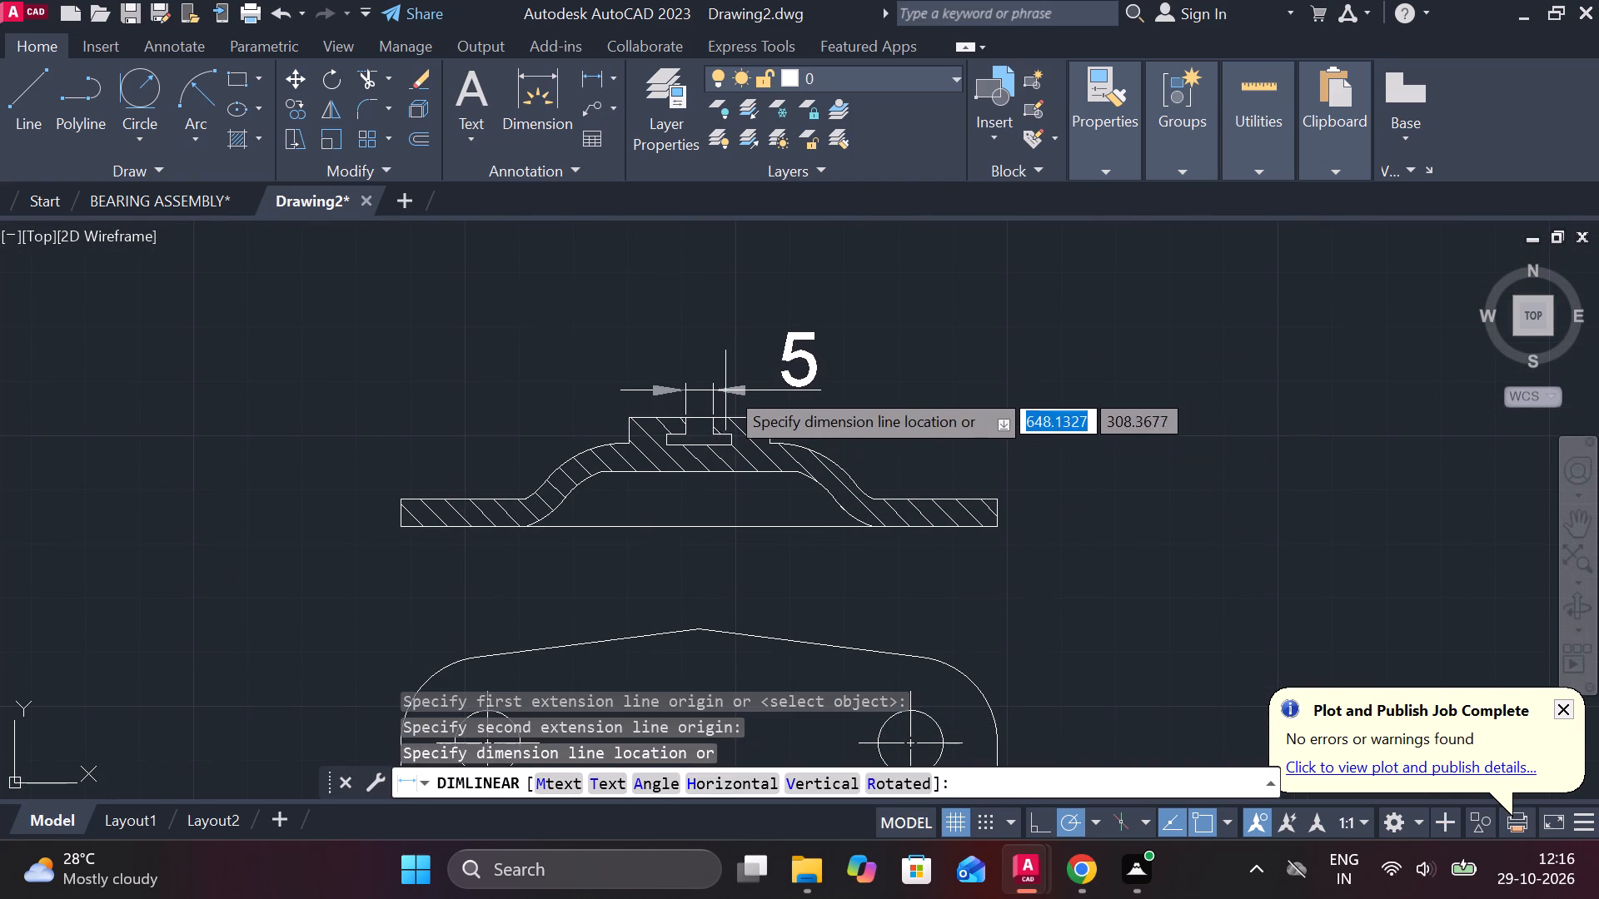
pyautogui.click(740, 367)
# Add a diameter symbol before the stem opening's dimension text so it reads Ø5.
pyautogui.doubleClick(781, 350)
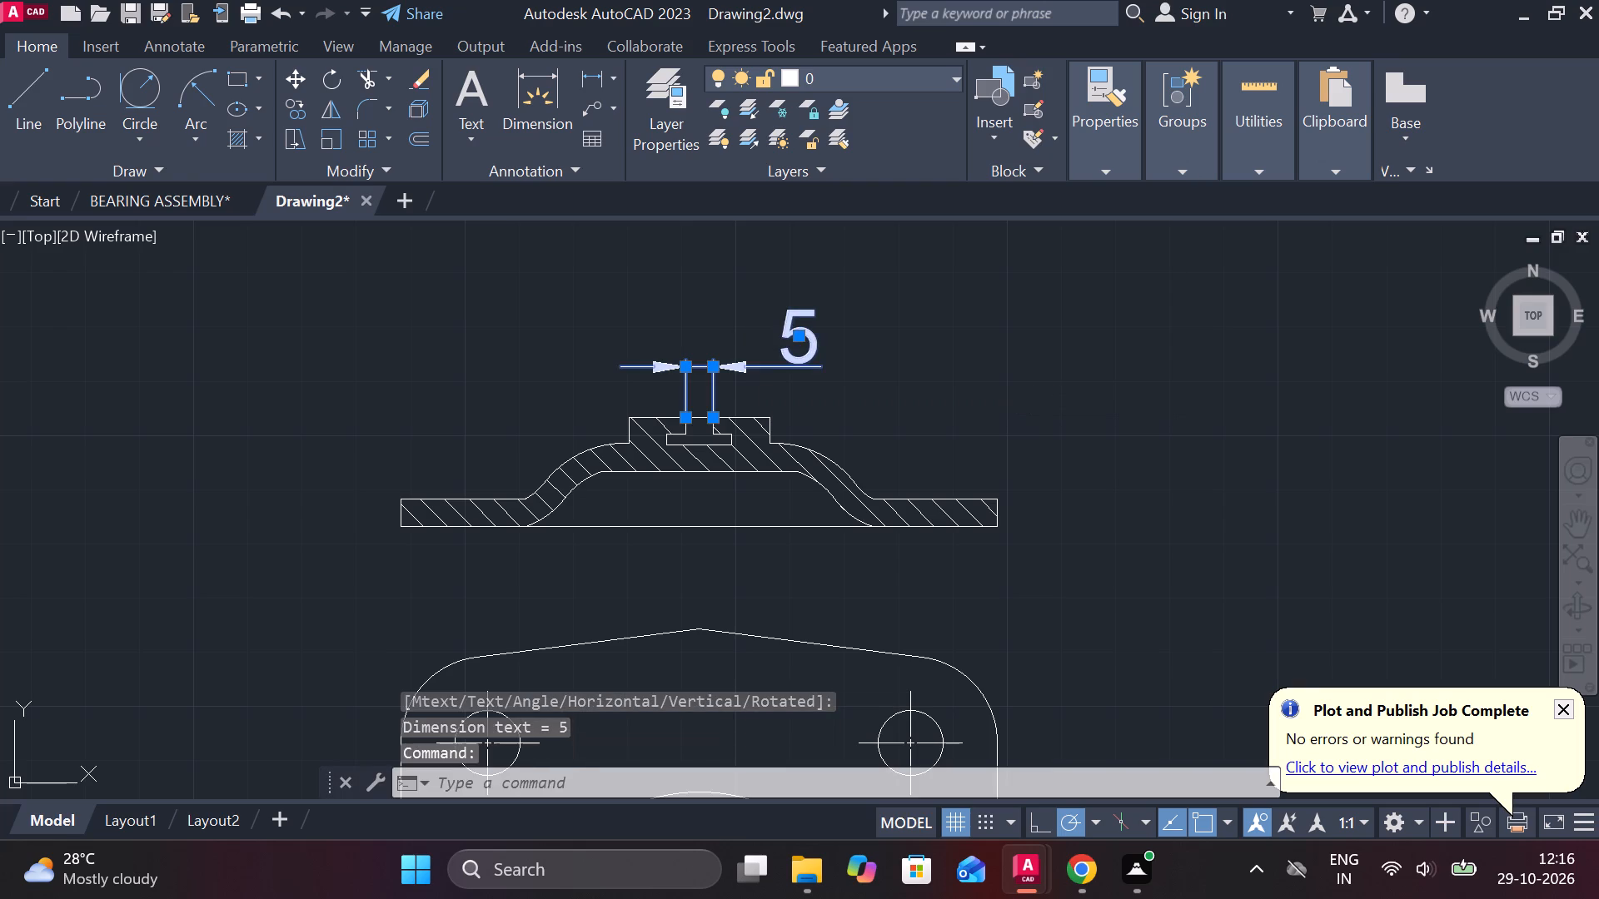
pyautogui.click(1067, 151)
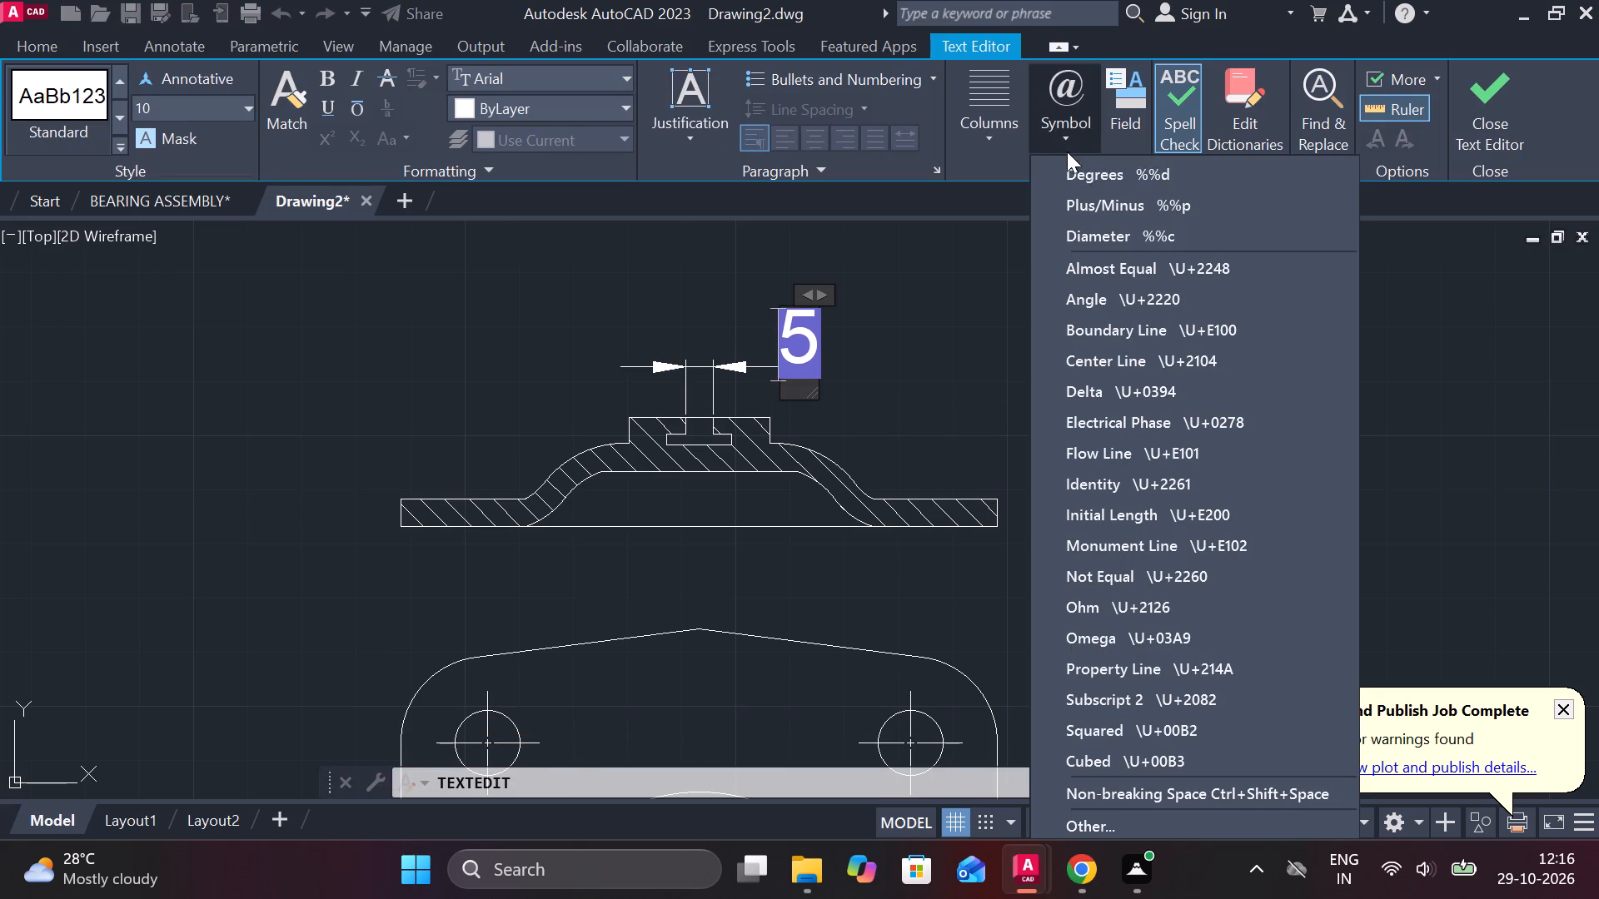
pyautogui.click(1118, 221)
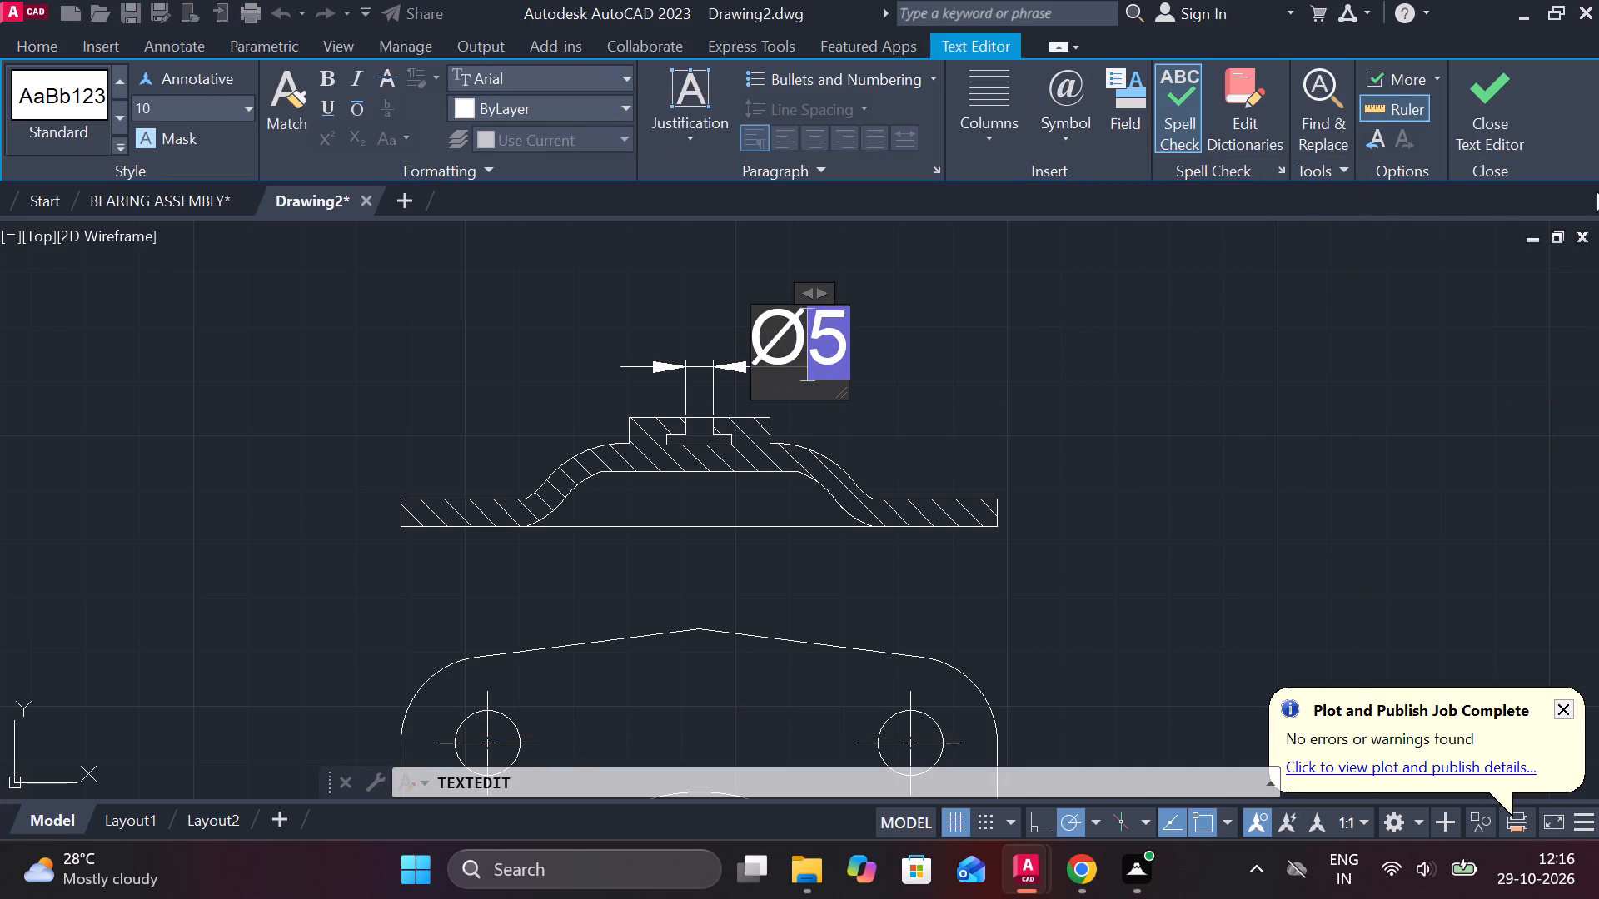
pyautogui.click(1453, 97)
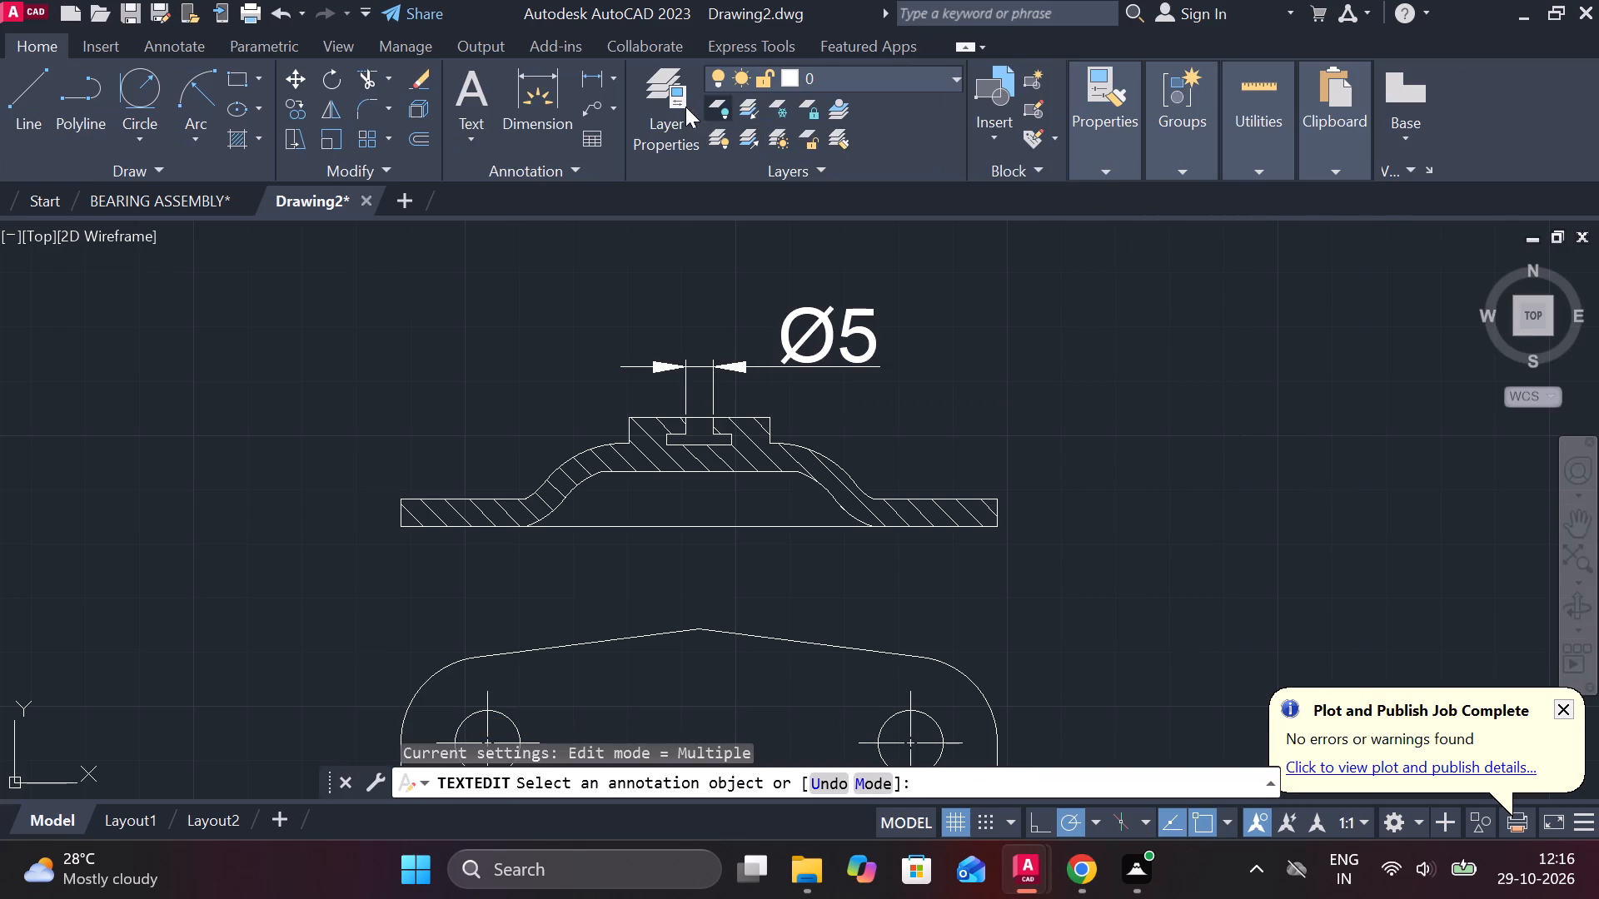
# Add a horizontal linear dimension for the wide lower part of the inverted-T slot, placed above the Ø5 dimension.
pyautogui.click(587, 79)
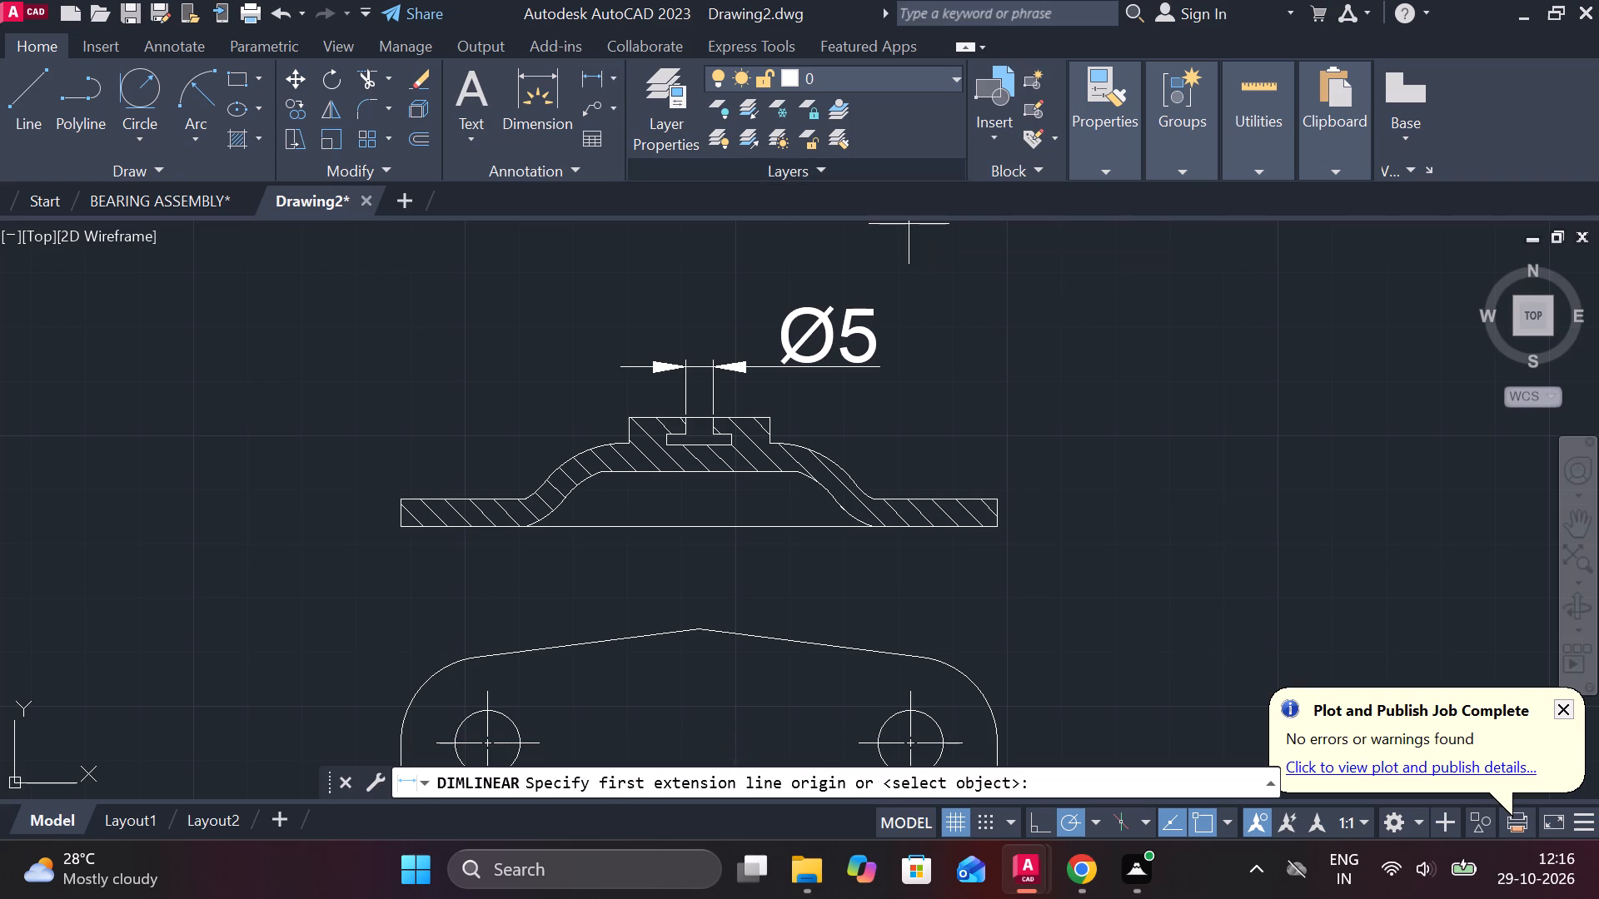
pyautogui.scroll(2, 673, 431)
pyautogui.click(654, 438)
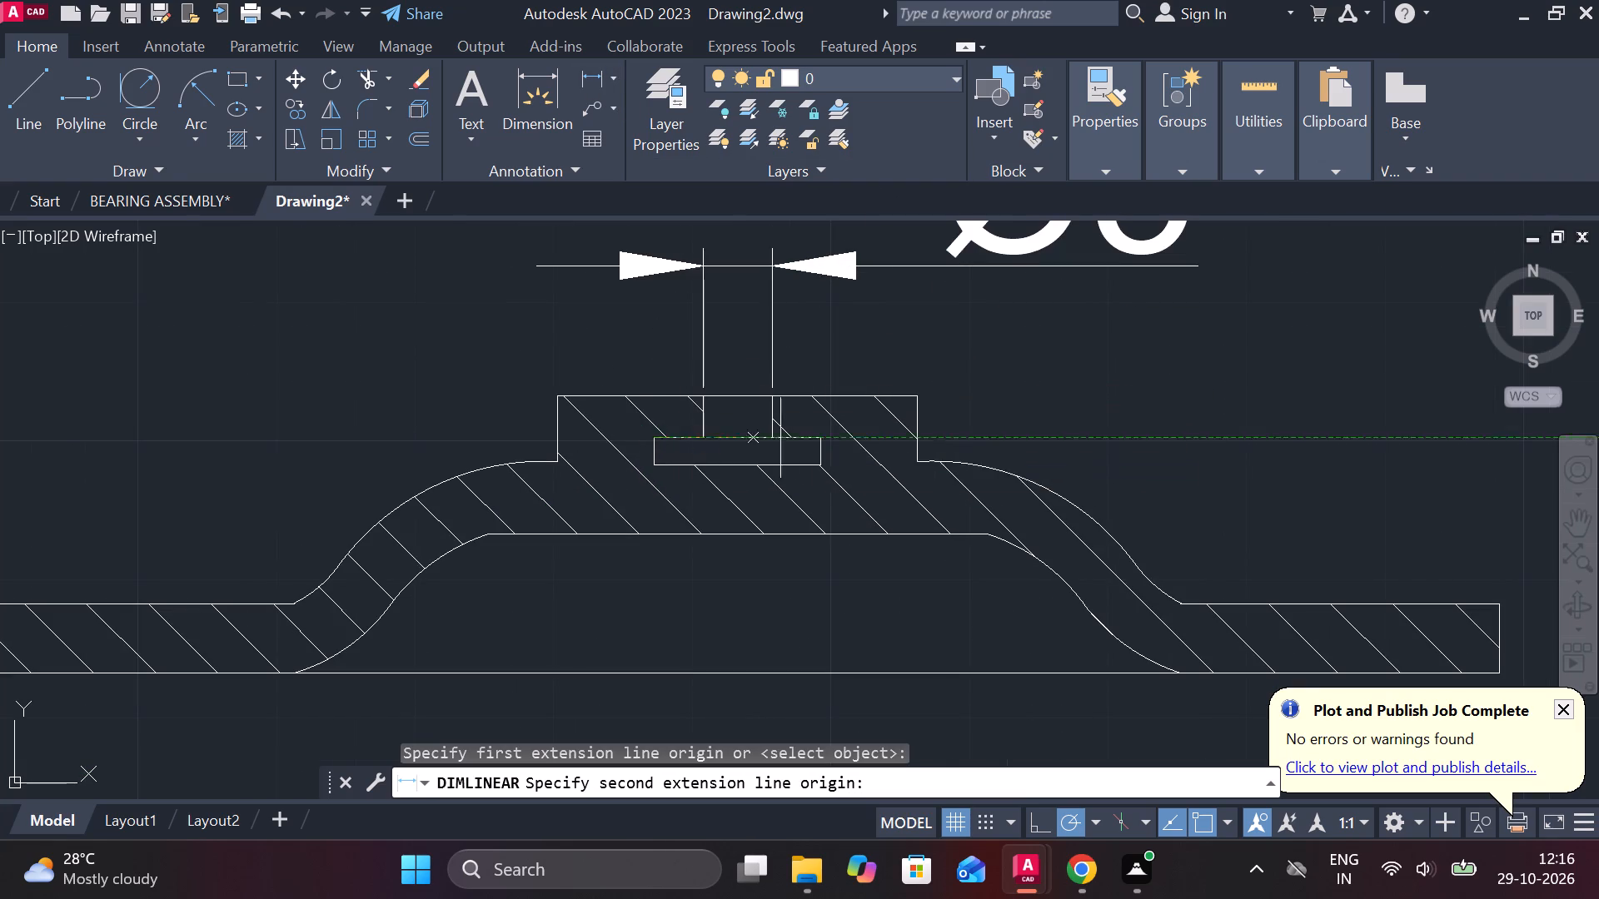
pyautogui.click(833, 440)
pyautogui.scroll(-2, 829, 376)
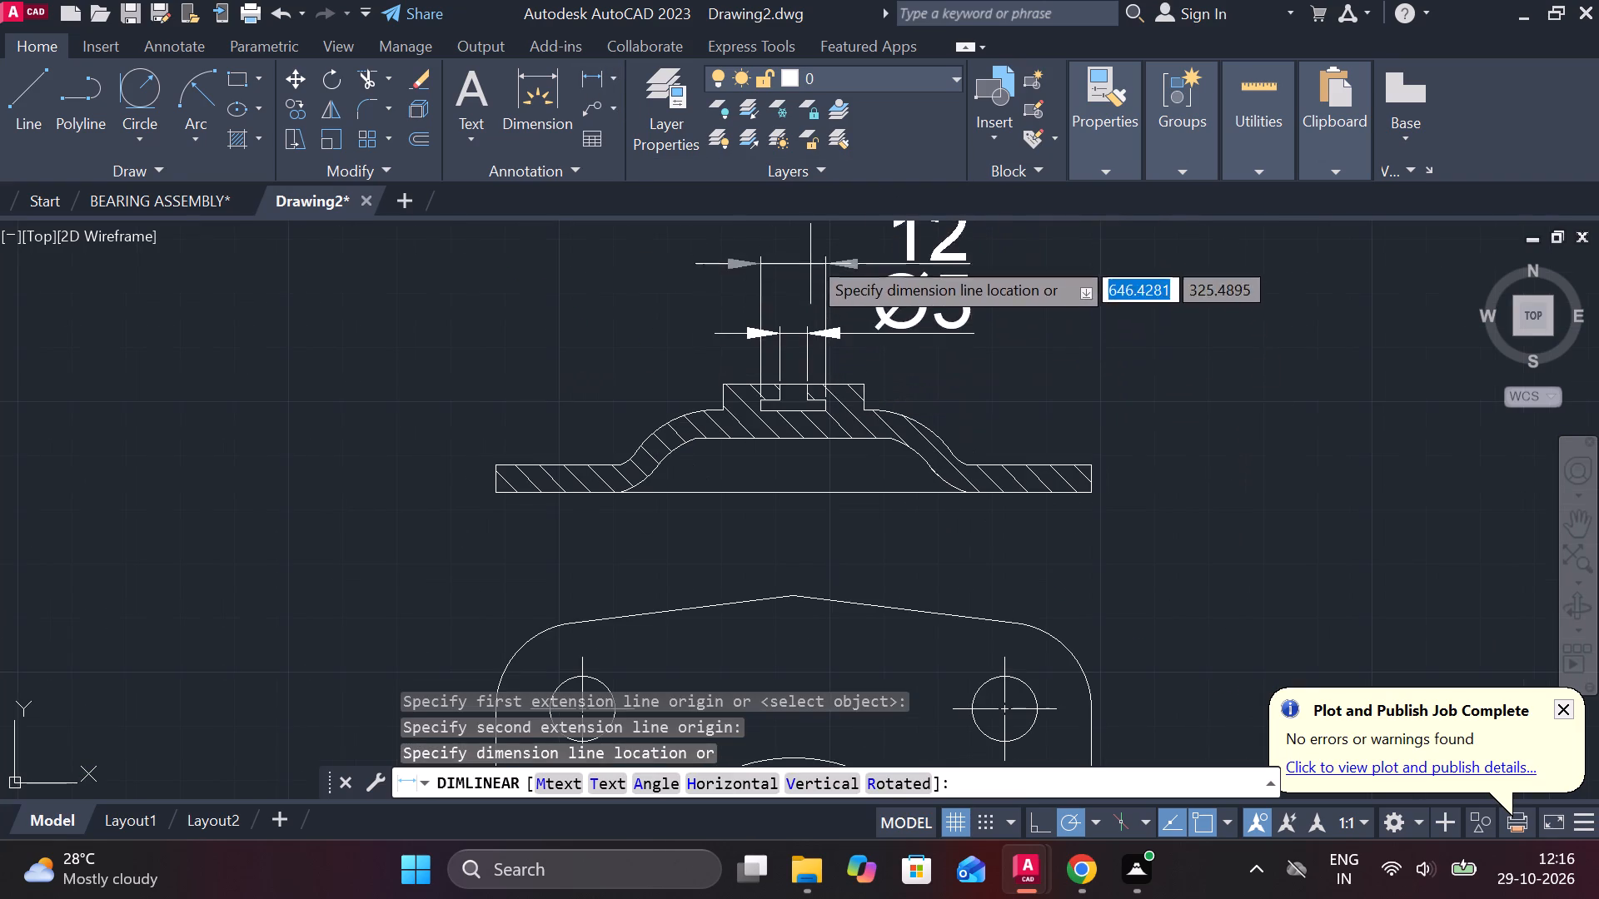
pyautogui.moveTo(814, 256); pyautogui.dragTo(844, 389, button='middle')
pyautogui.click(844, 369)
pyautogui.press('`')
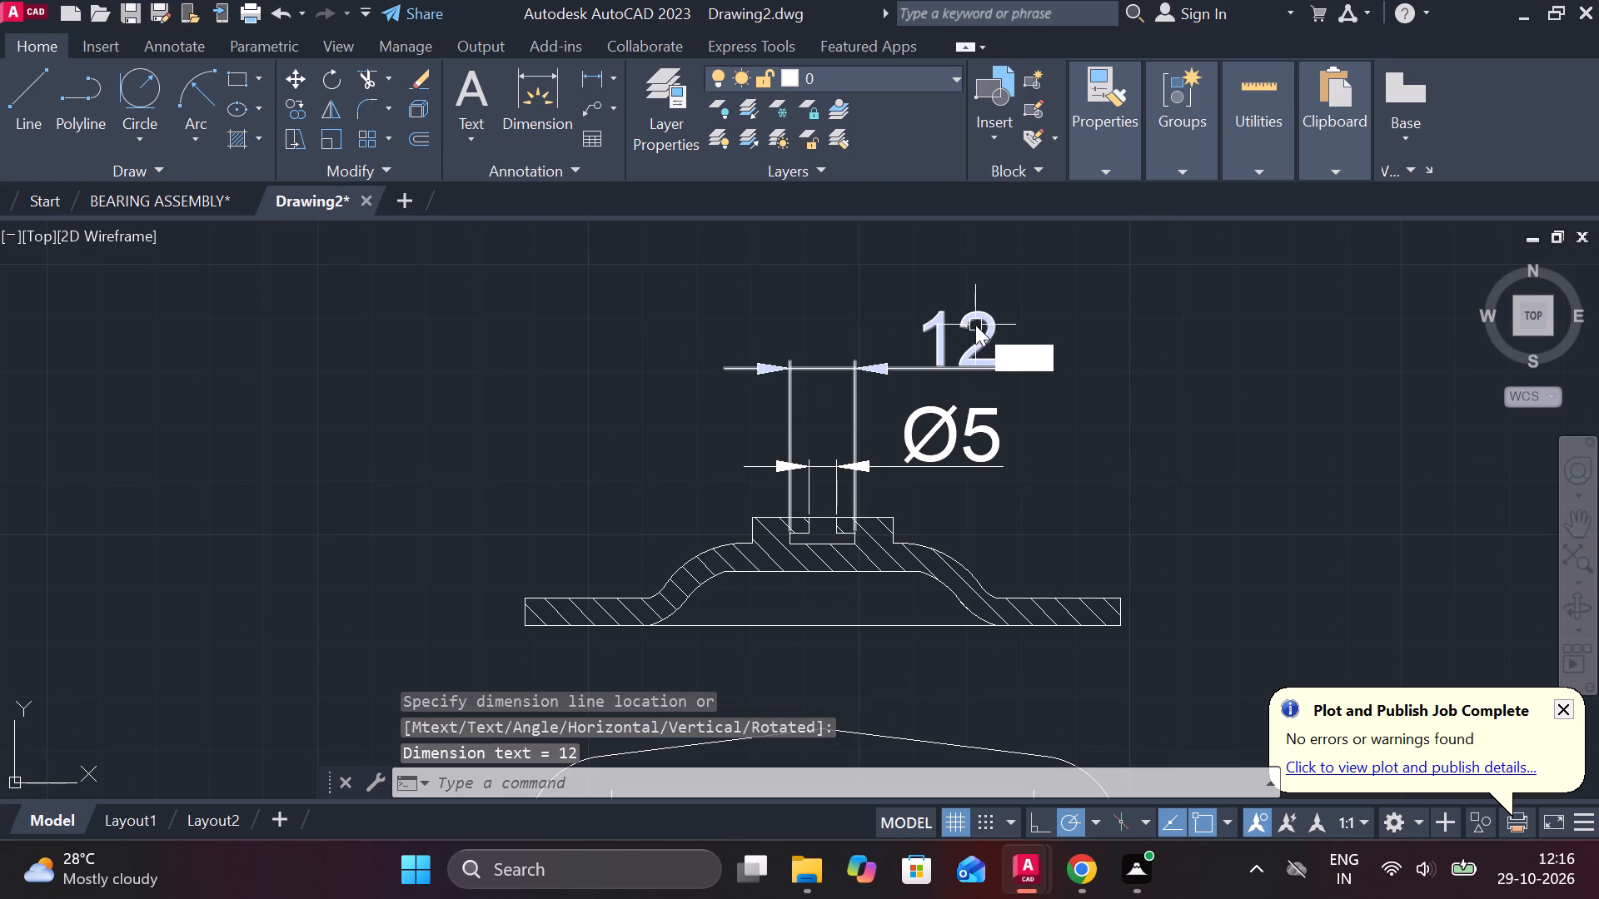
# Add a diameter symbol before the dimension text of the slot's wide lower part so it reads Ø12.
pyautogui.press('Escape')
pyautogui.doubleClick(975, 316)
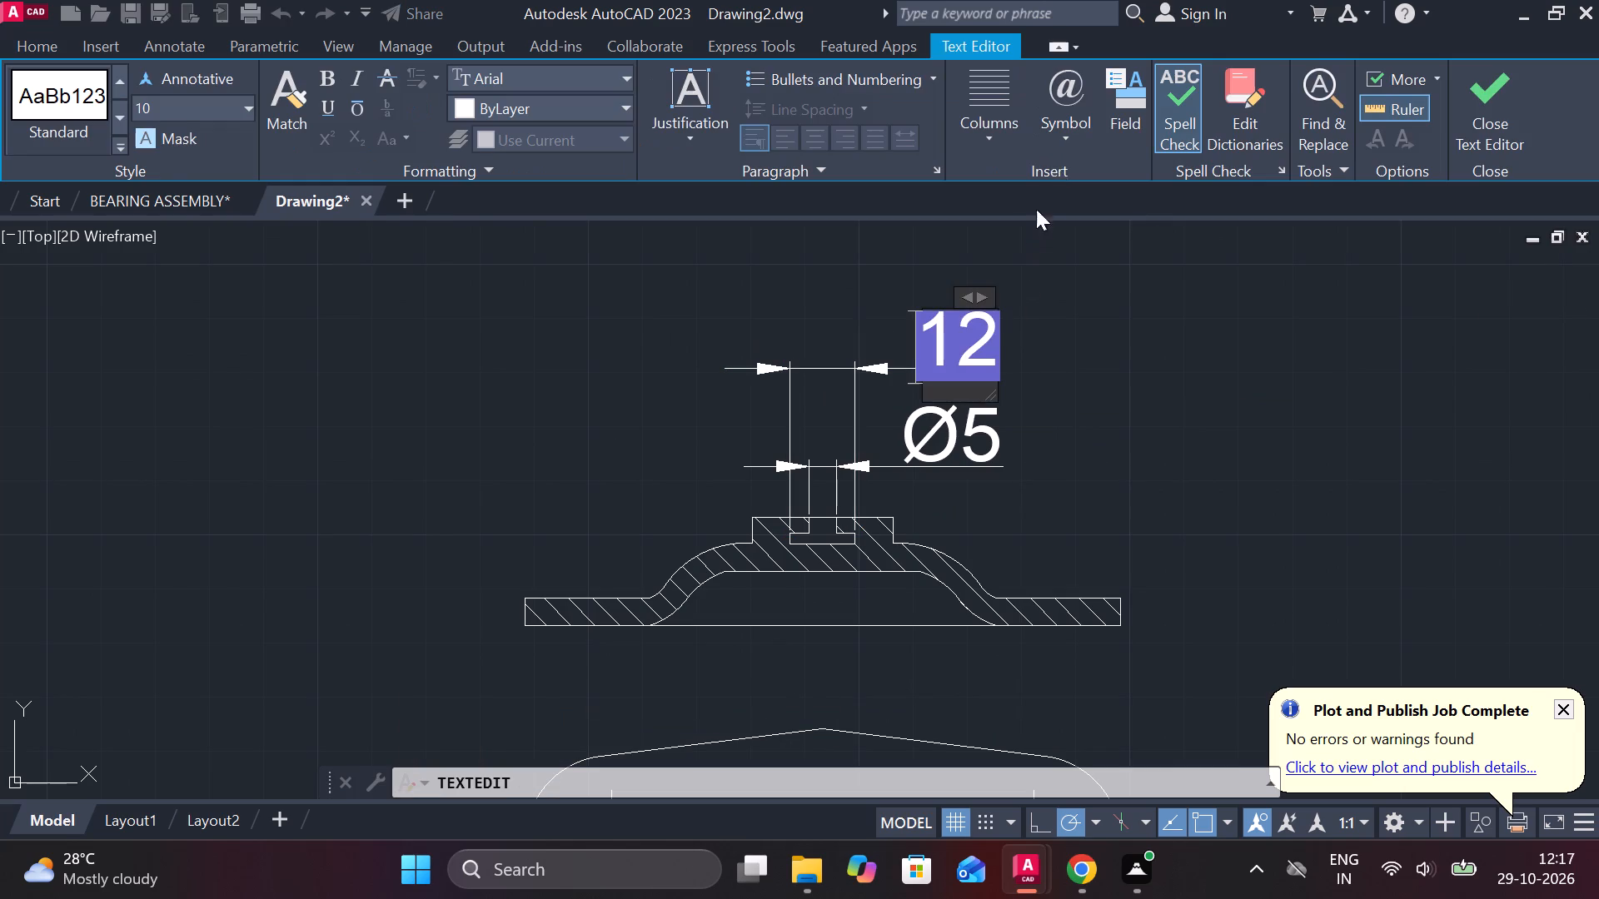
pyautogui.click(1059, 144)
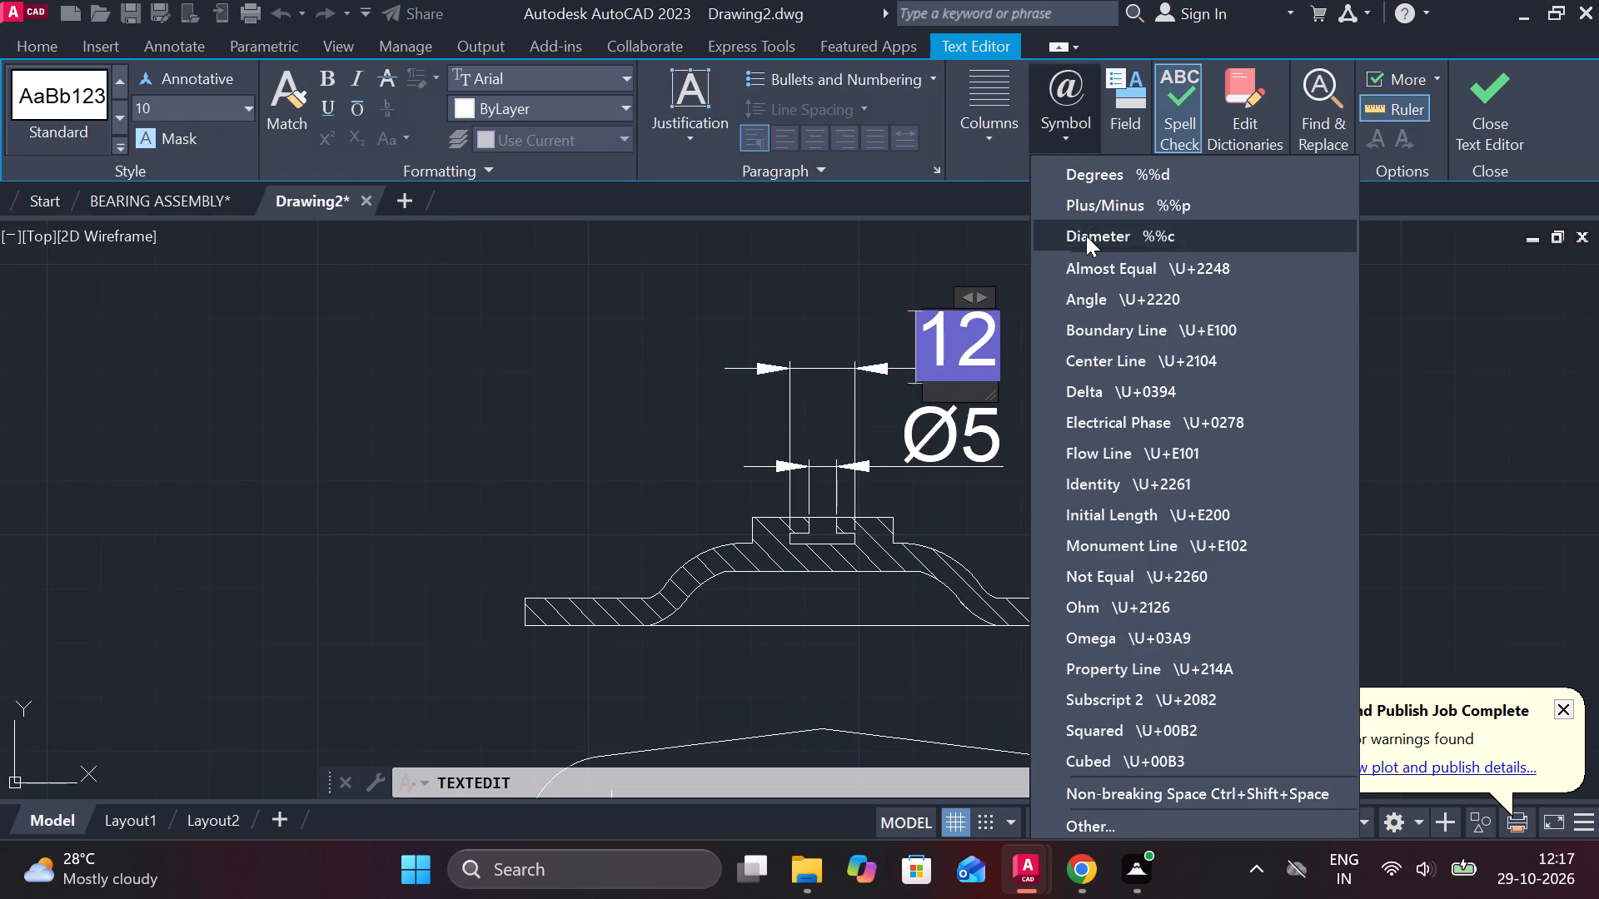
pyautogui.click(1086, 236)
pyautogui.click(1473, 125)
pyautogui.press('Escape')
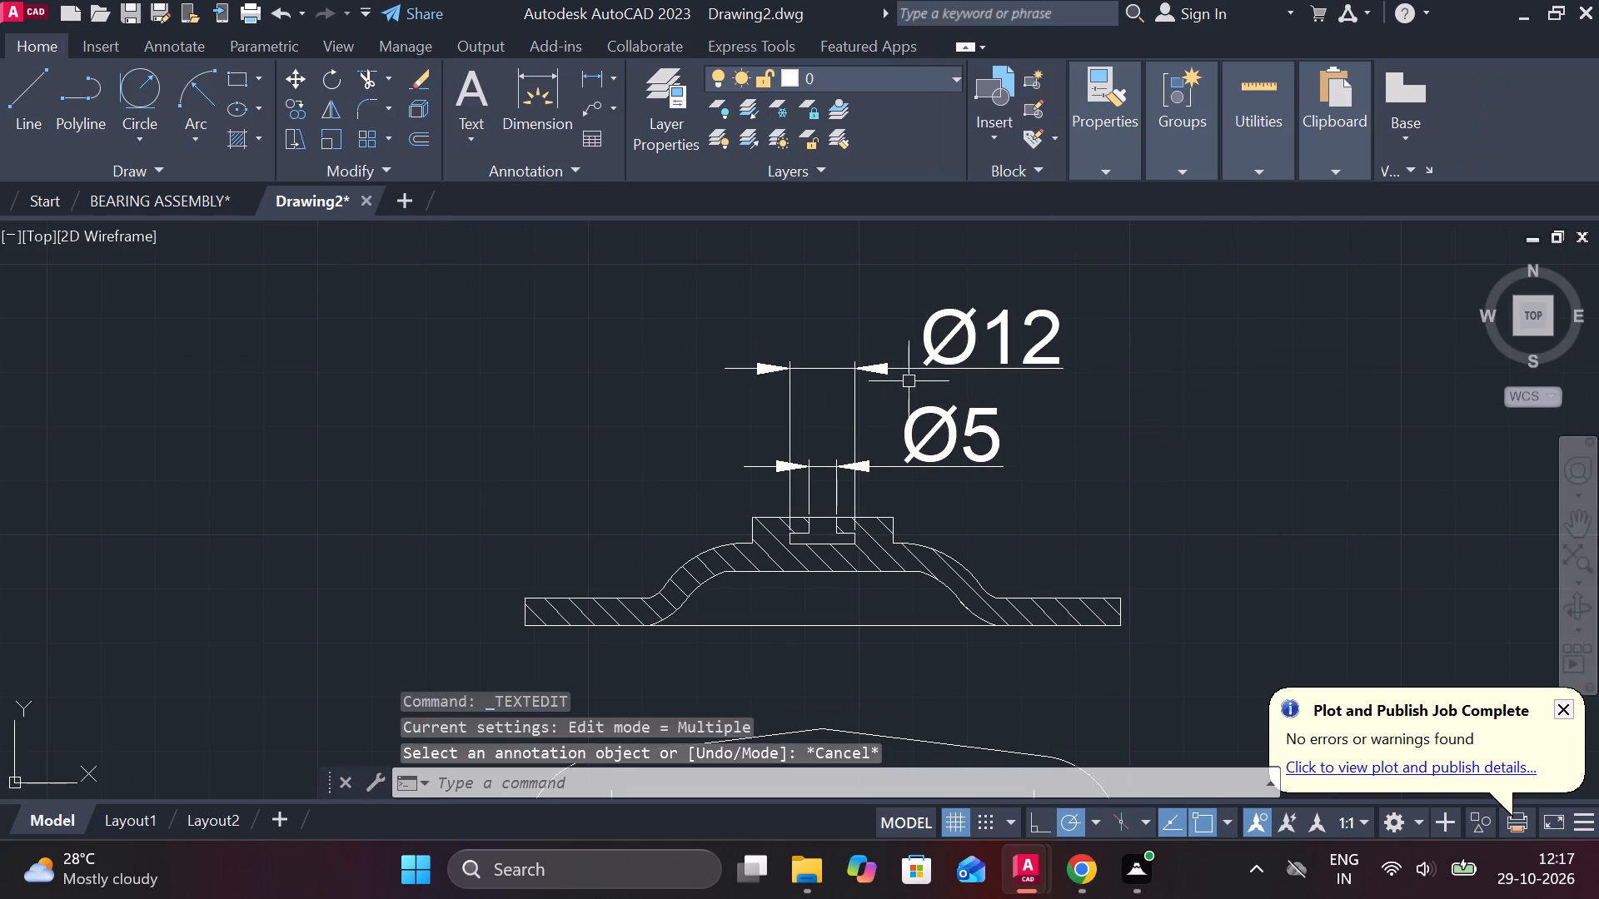
# Reposition the Ø12 dimension closer to the profile, just above the Ø5 dimension line, with its text on the west side.
pyautogui.click(948, 369)
pyautogui.click(990, 339)
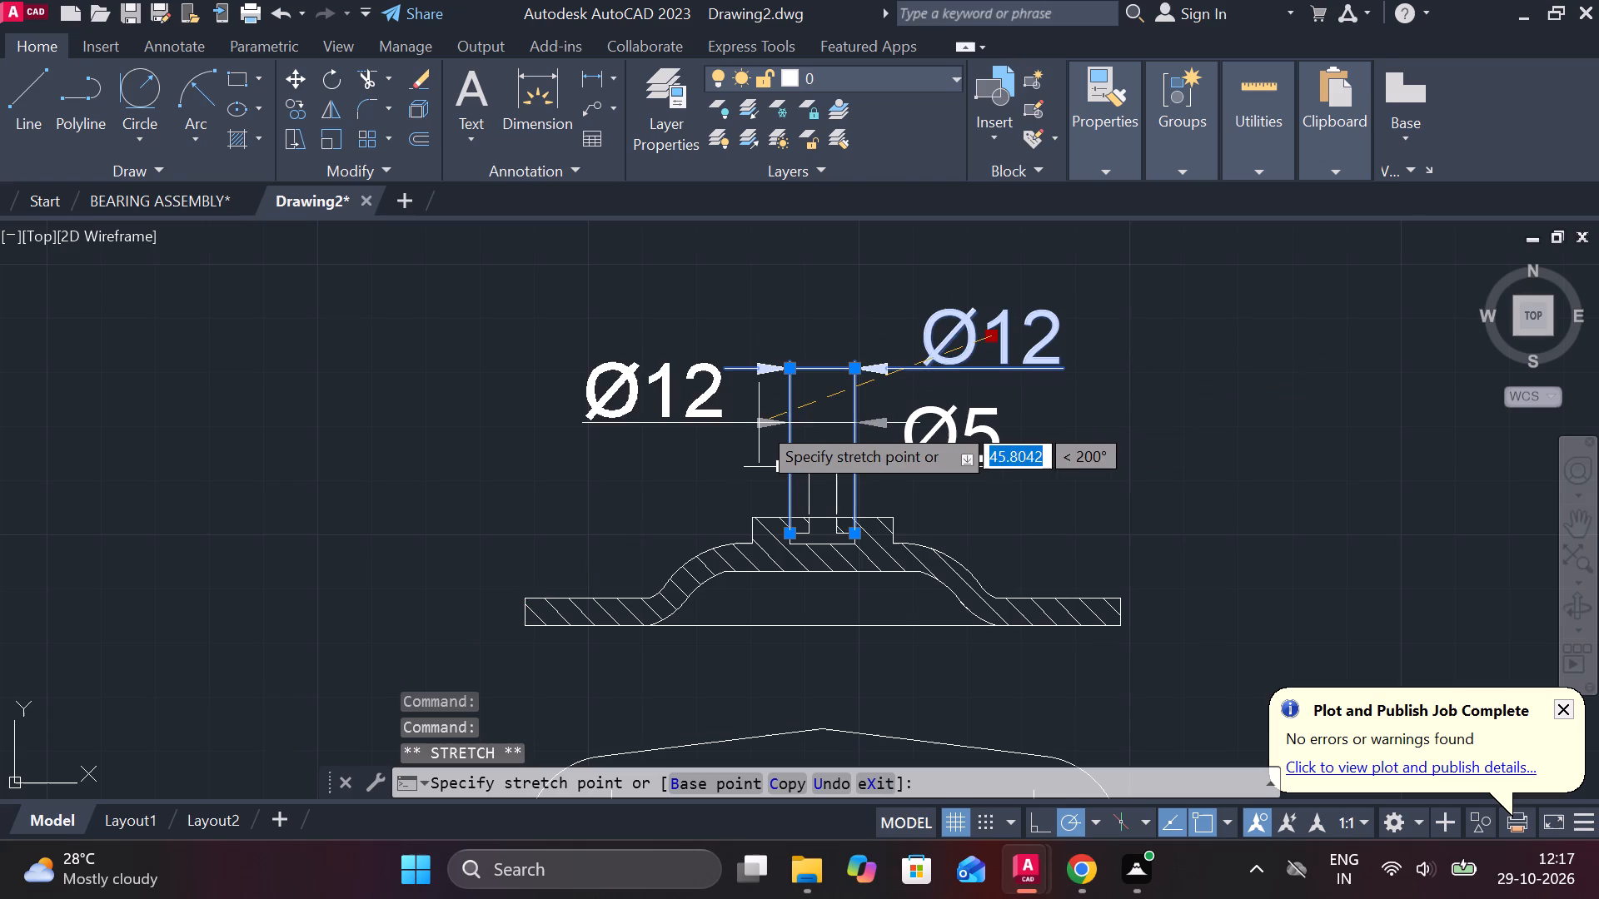
pyautogui.click(759, 440)
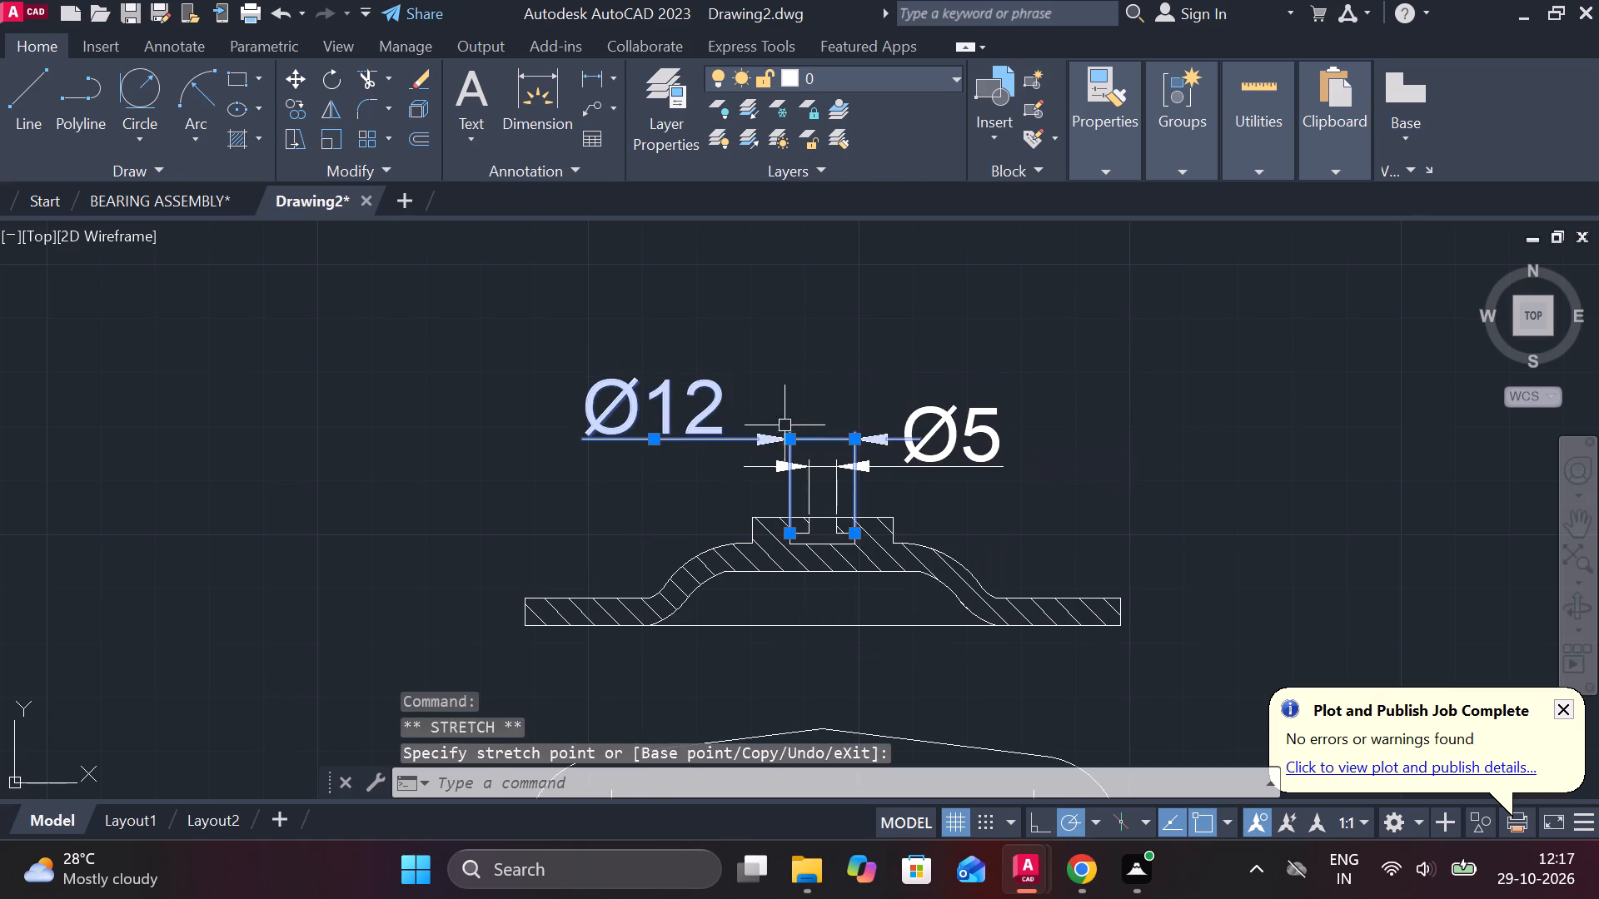
pyautogui.press('Escape')
# Add a vertical linear dimension for the depth of the slot's narrow stem, east of the profile, and move its text above the arrows.
pyautogui.moveTo(952, 530); pyautogui.dragTo(946, 440, button='middle')
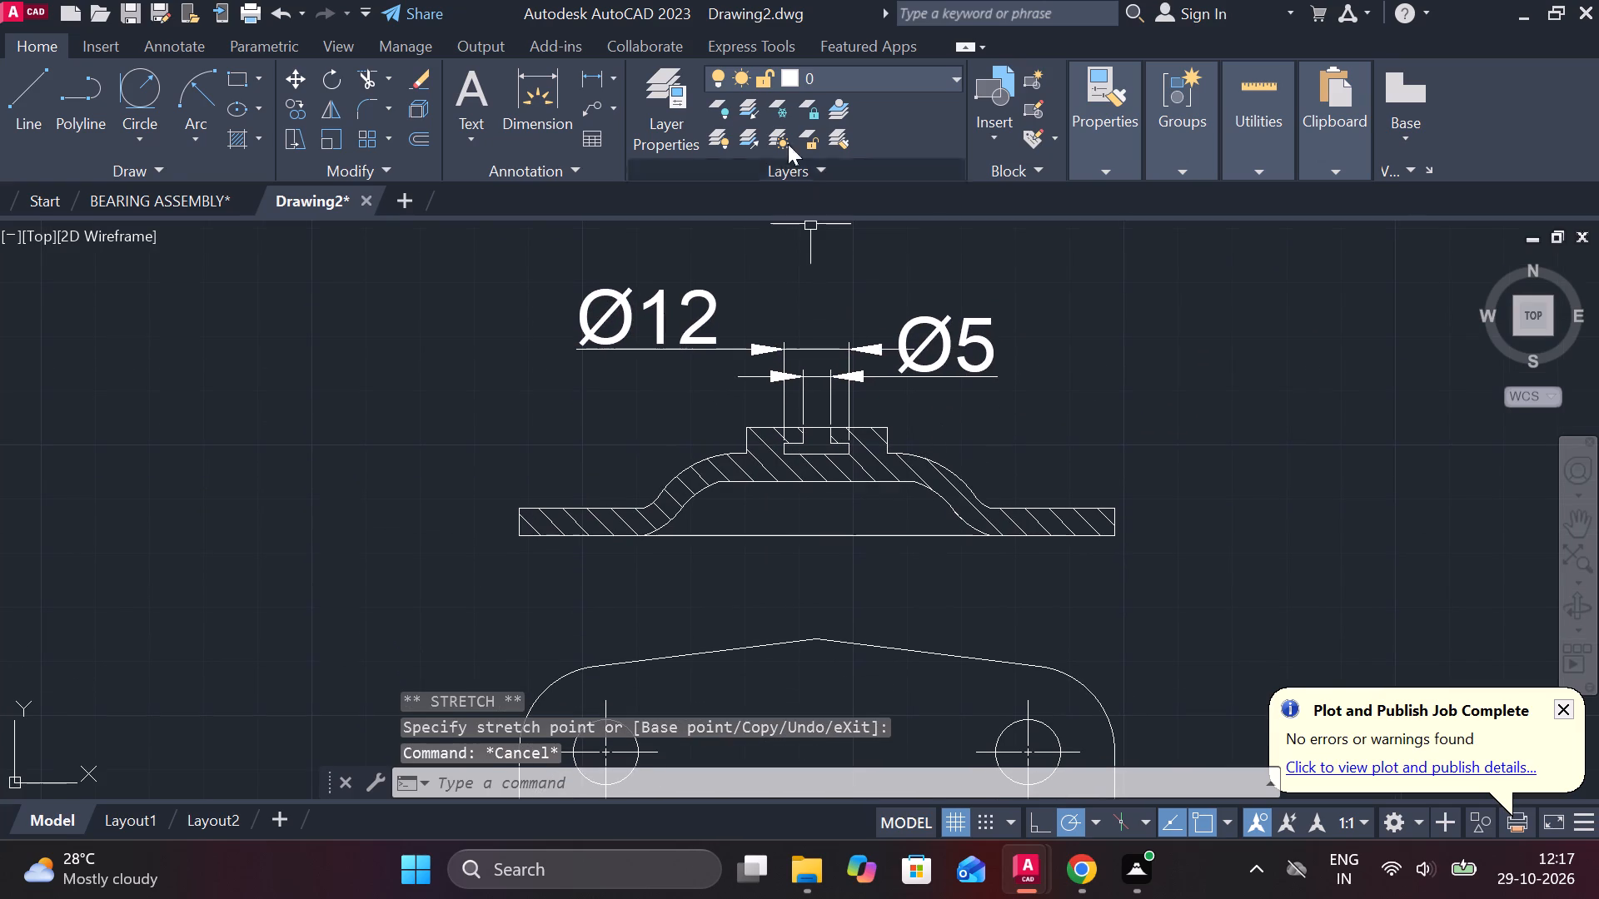
pyautogui.click(600, 76)
pyautogui.scroll(2, 894, 463)
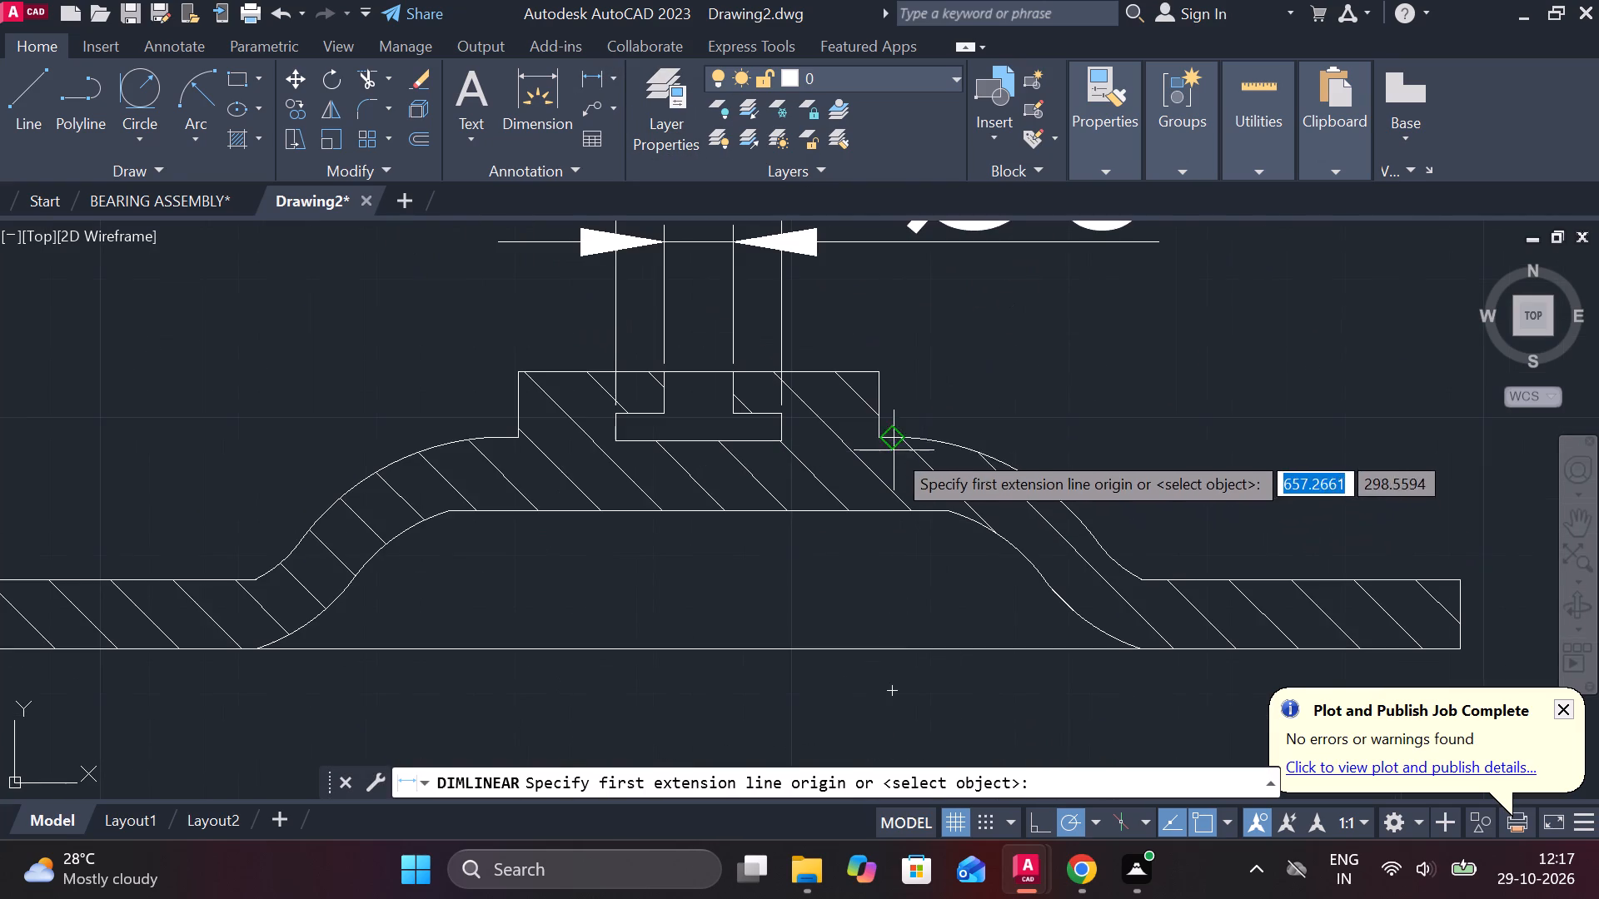
pyautogui.click(744, 371)
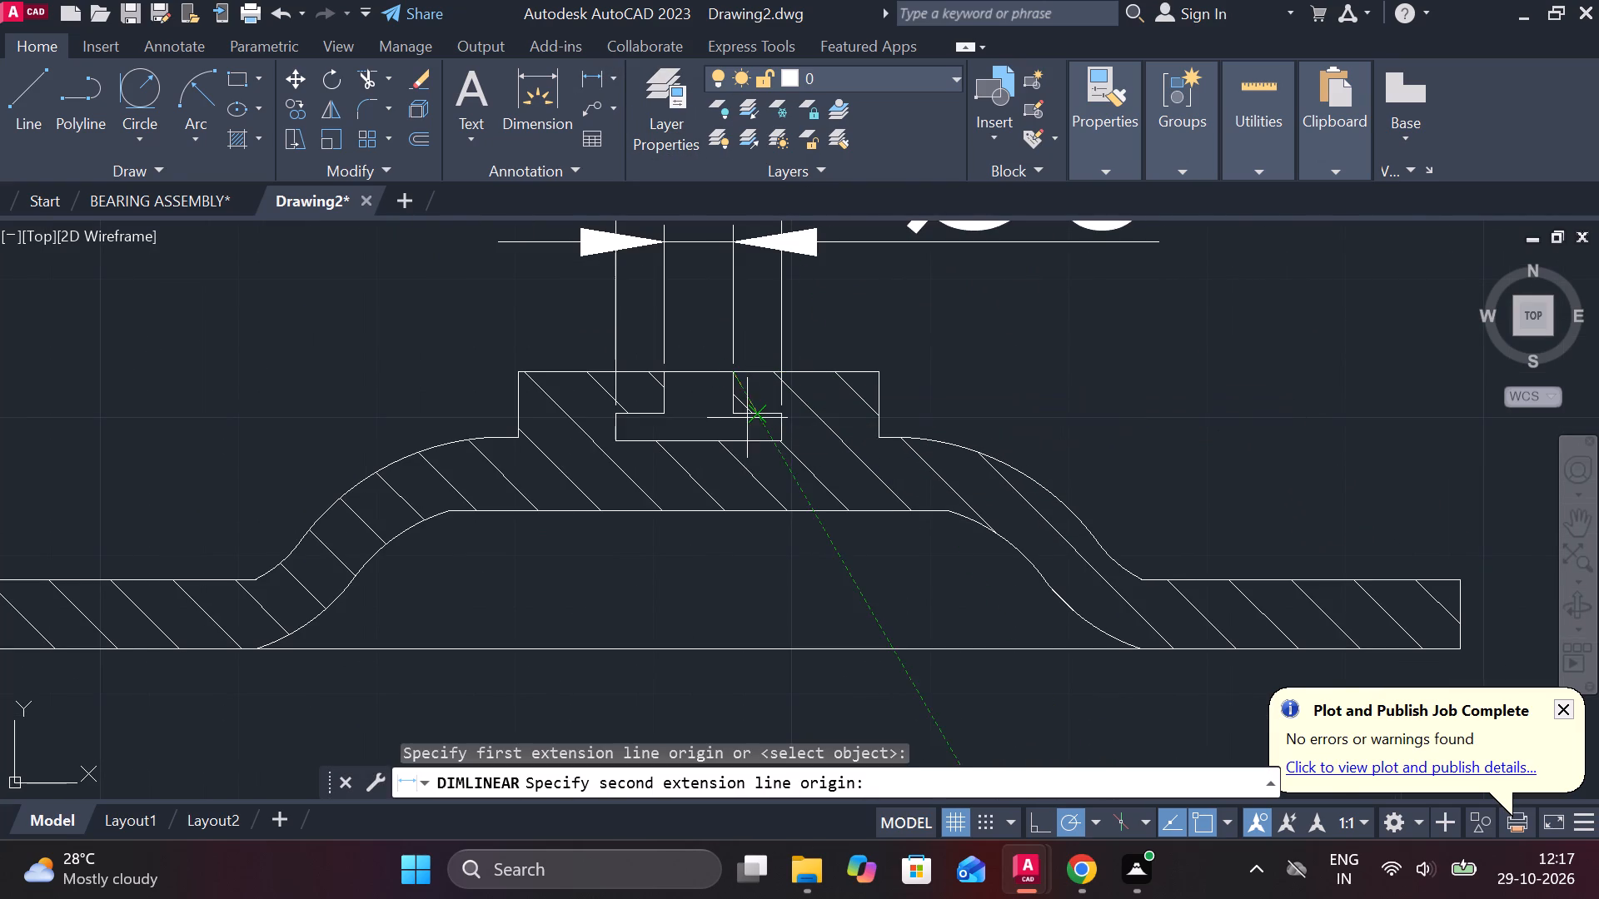
pyautogui.click(732, 420)
pyautogui.scroll(-2, 1100, 400)
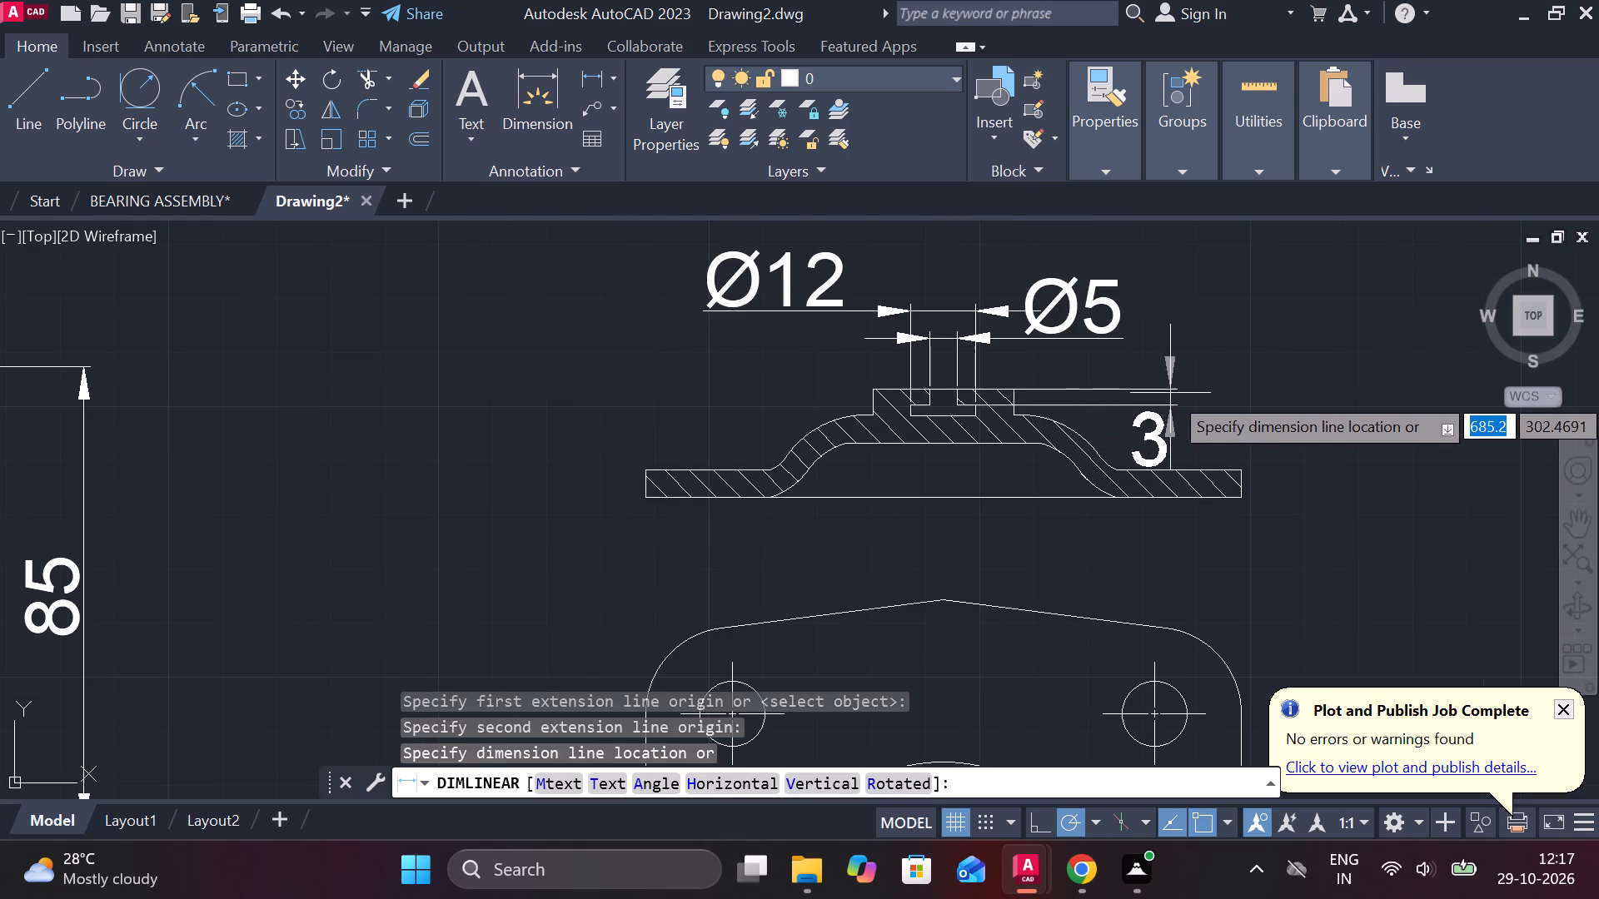
pyautogui.click(1170, 392)
pyautogui.press('Escape')
pyautogui.click(1173, 435)
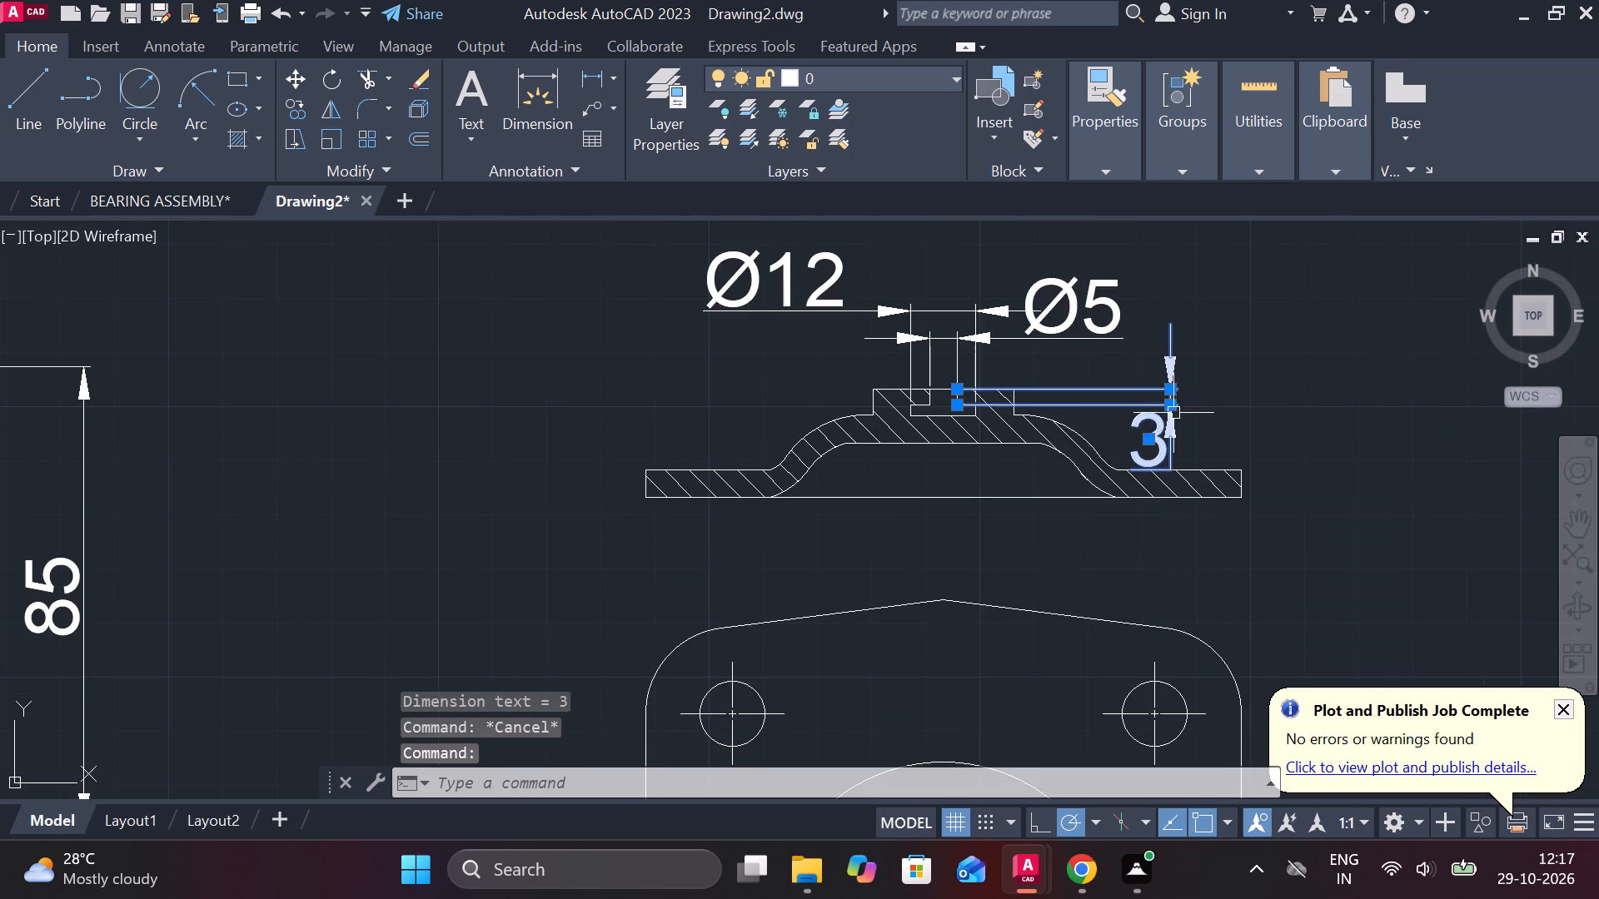
pyautogui.click(1150, 442)
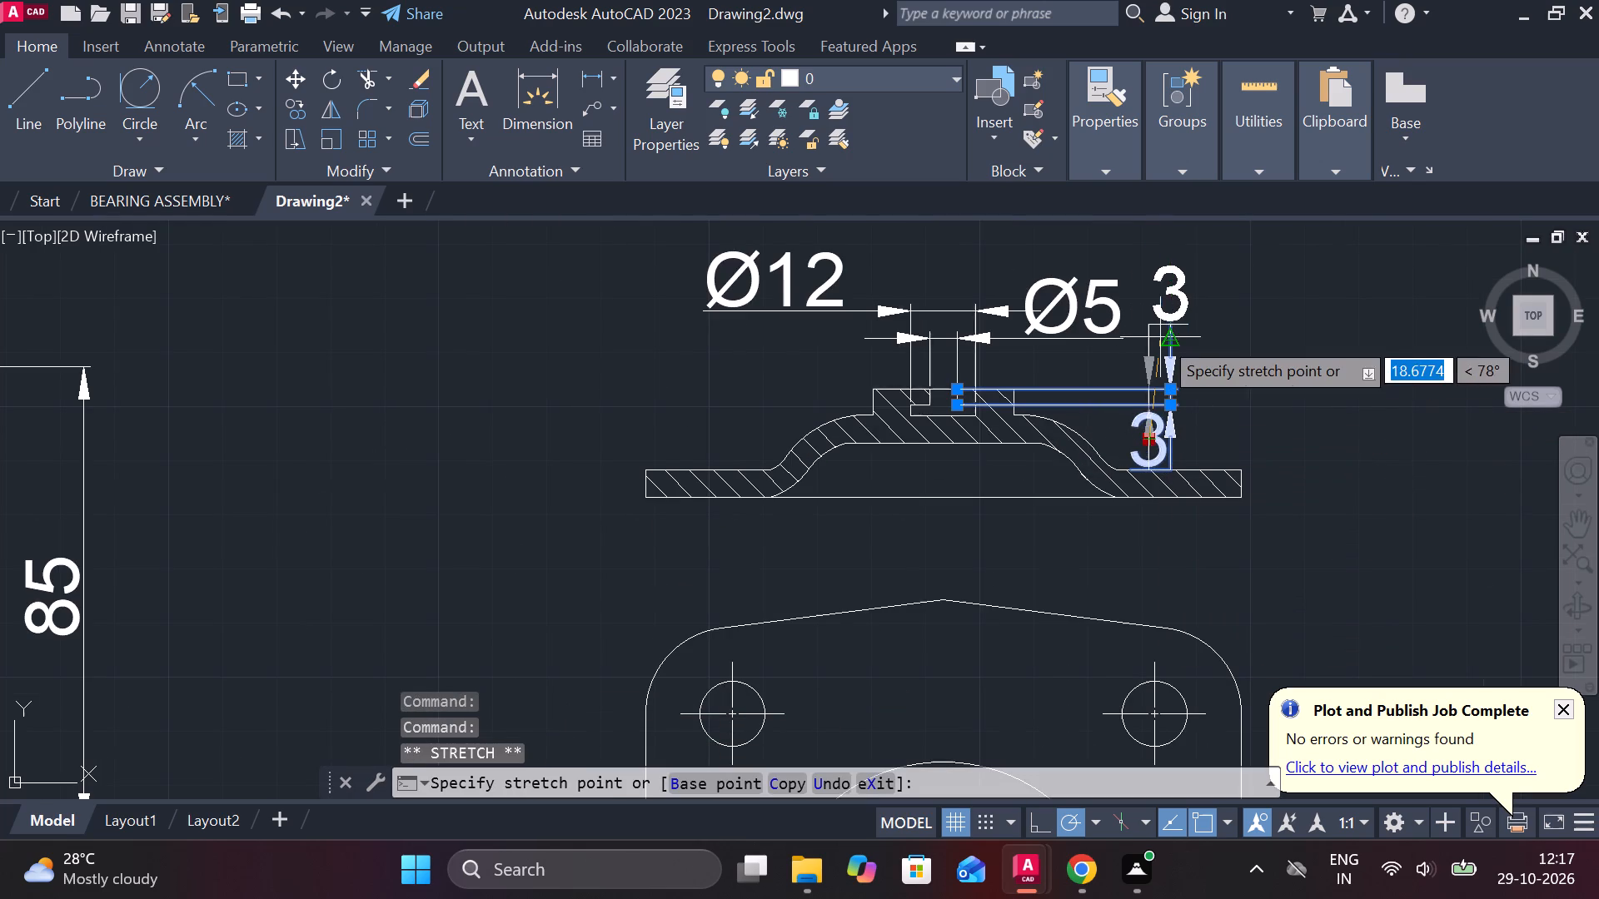
pyautogui.click(1160, 337)
pyautogui.press('Escape')
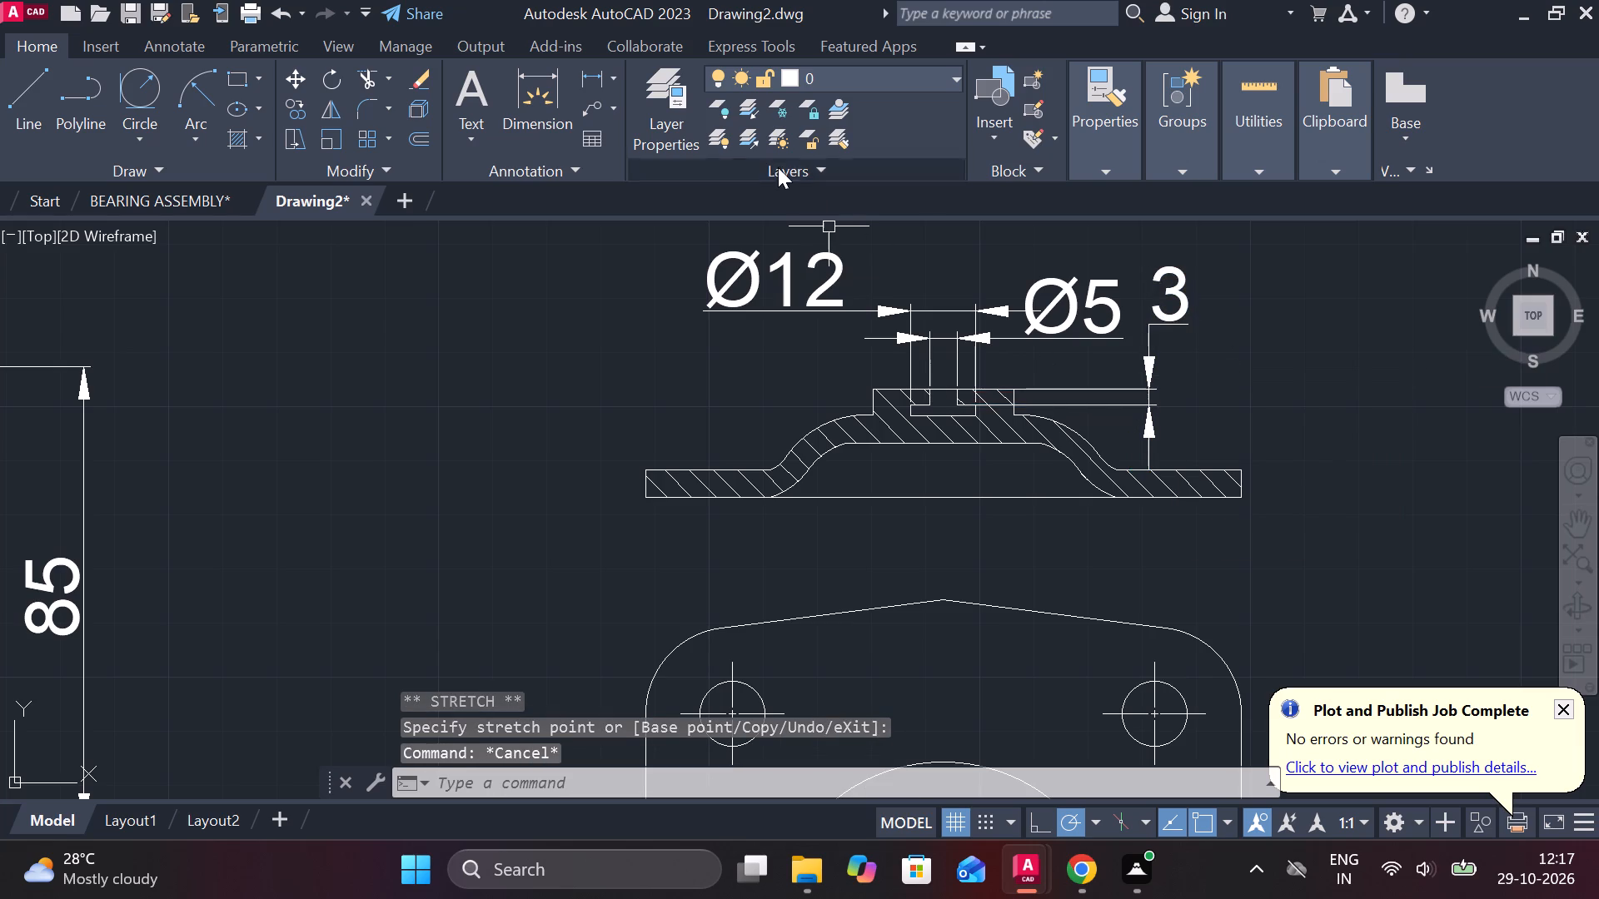
# Add a vertical linear dimension for the height of the slot's wide lower part, west of the profile, and move its text above the arrows.
pyautogui.click(595, 75)
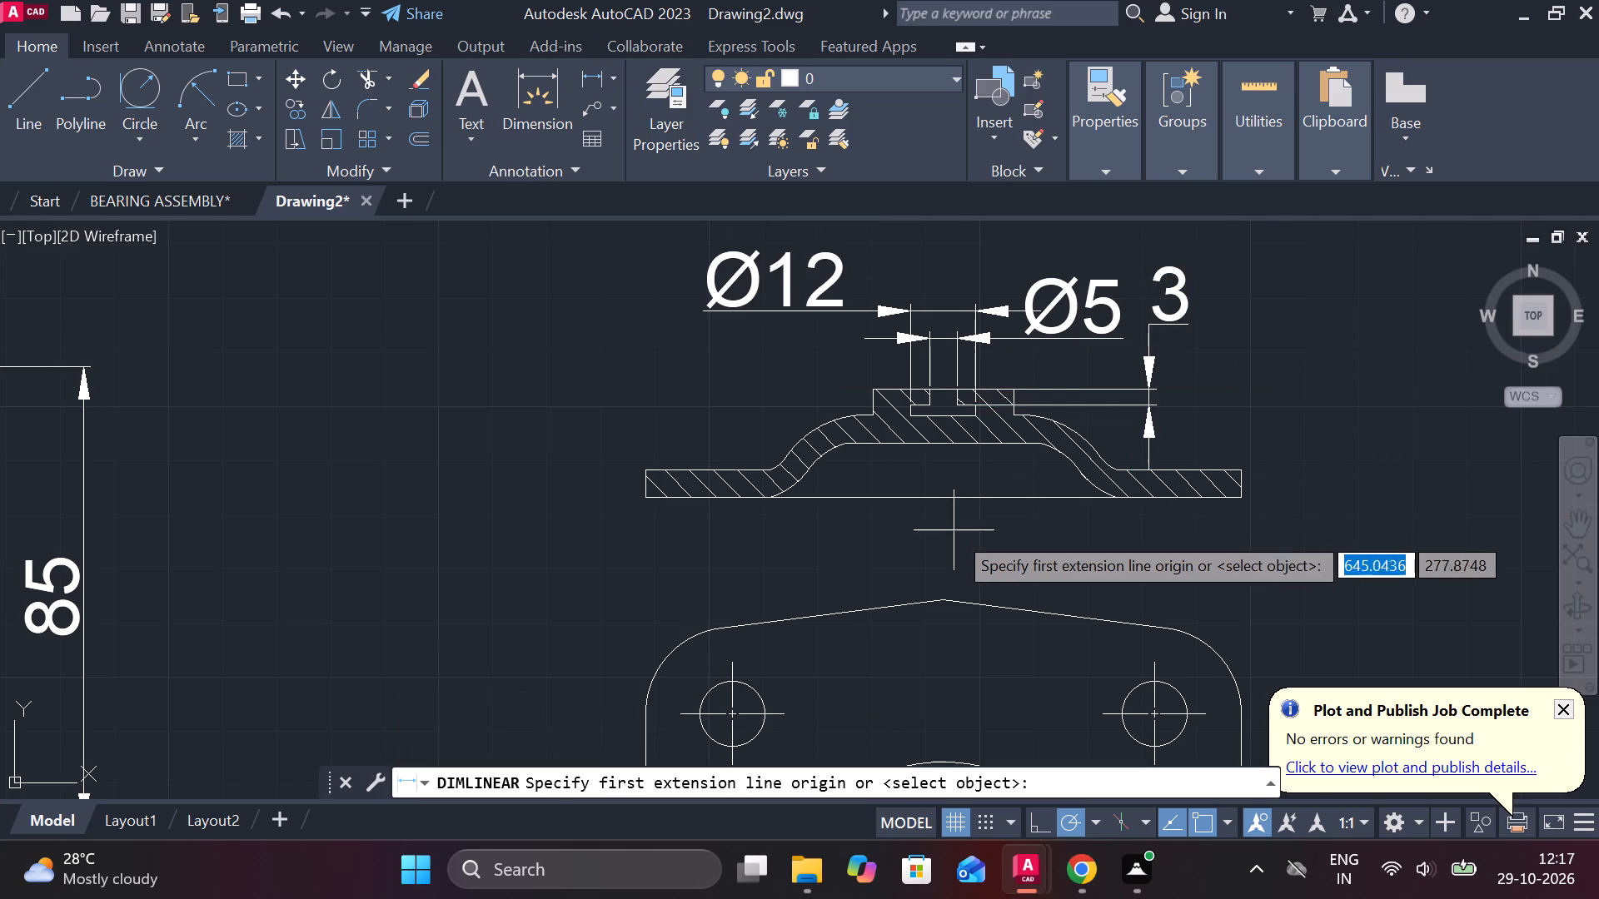
pyautogui.scroll(2, 955, 532)
pyautogui.scroll(-1, 952, 508)
pyautogui.scroll(1, 904, 324)
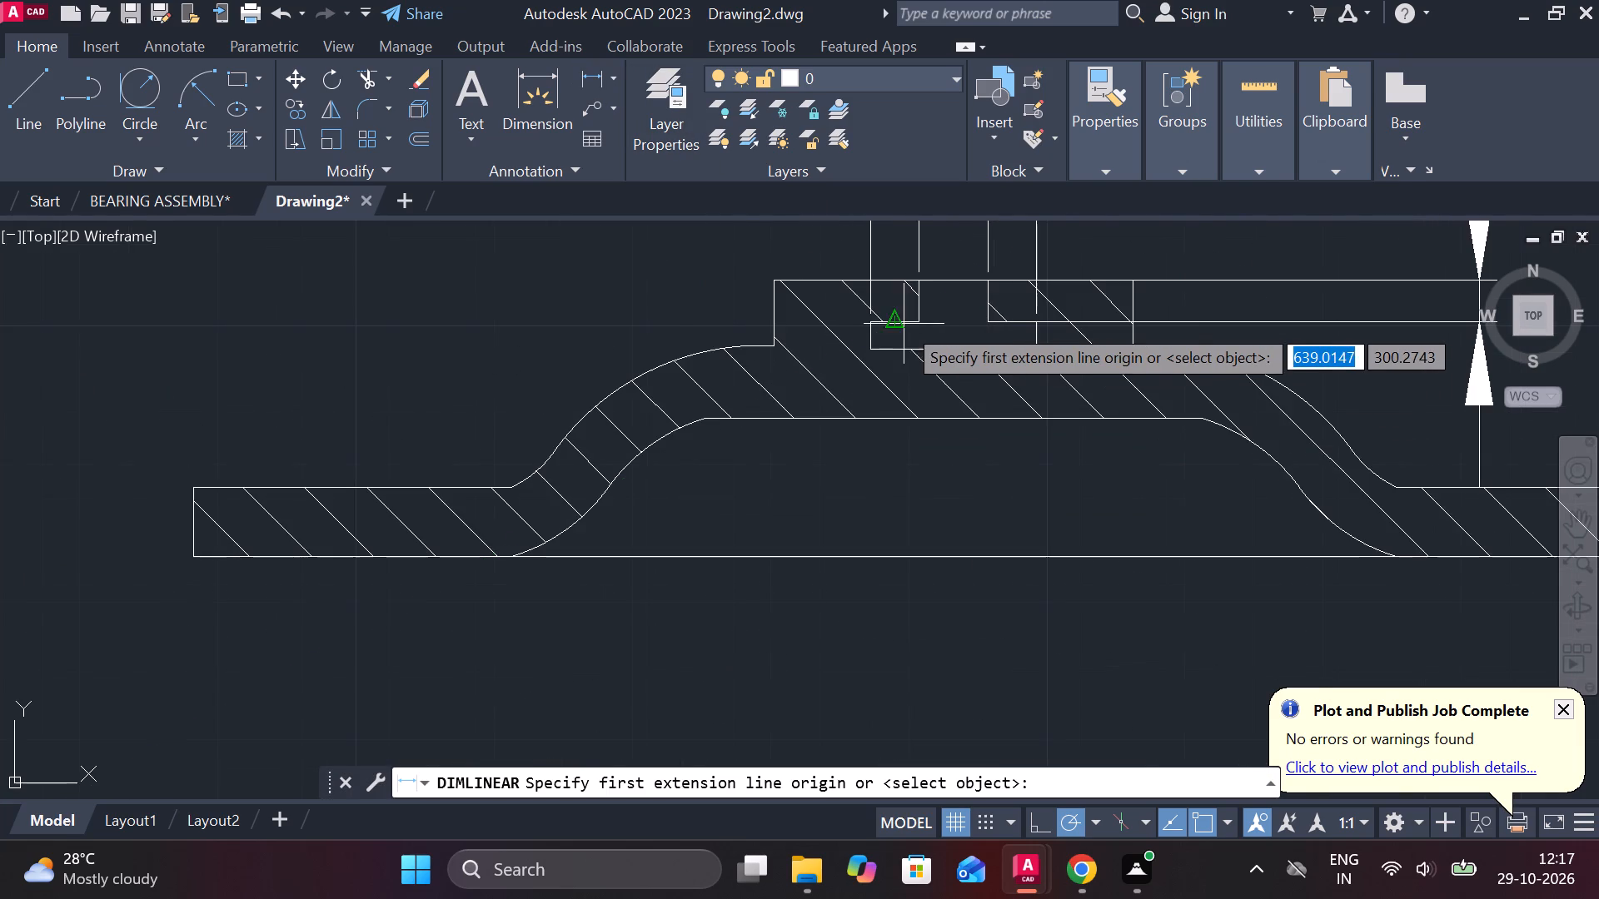
pyautogui.click(878, 322)
pyautogui.click(878, 360)
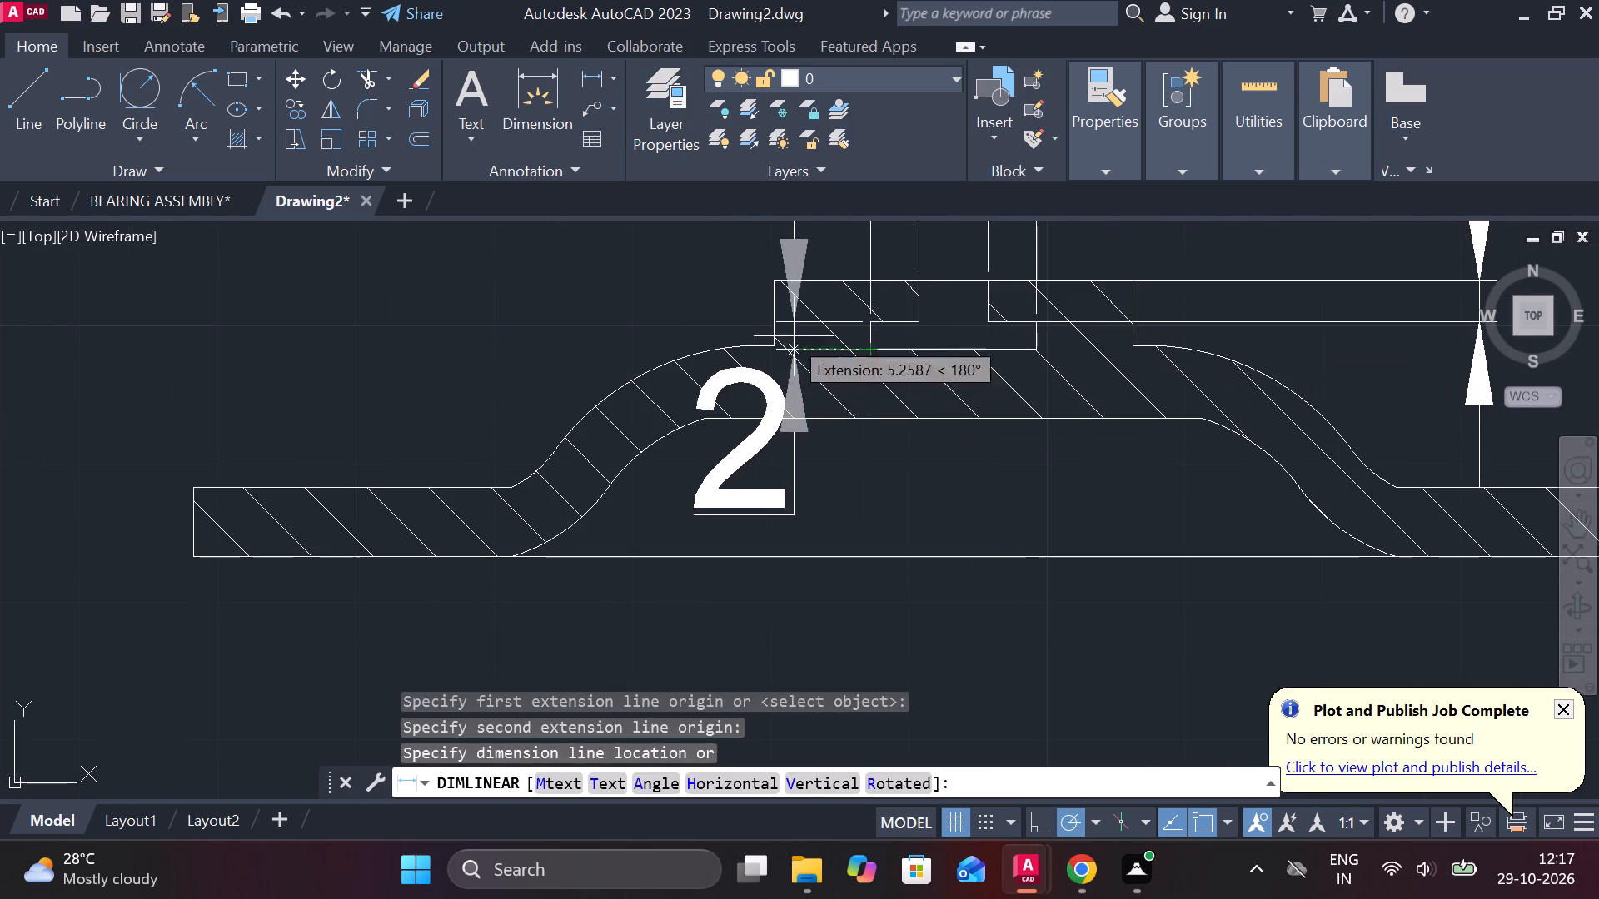
pyautogui.scroll(-2, 775, 333)
pyautogui.click(677, 319)
pyautogui.press('Escape')
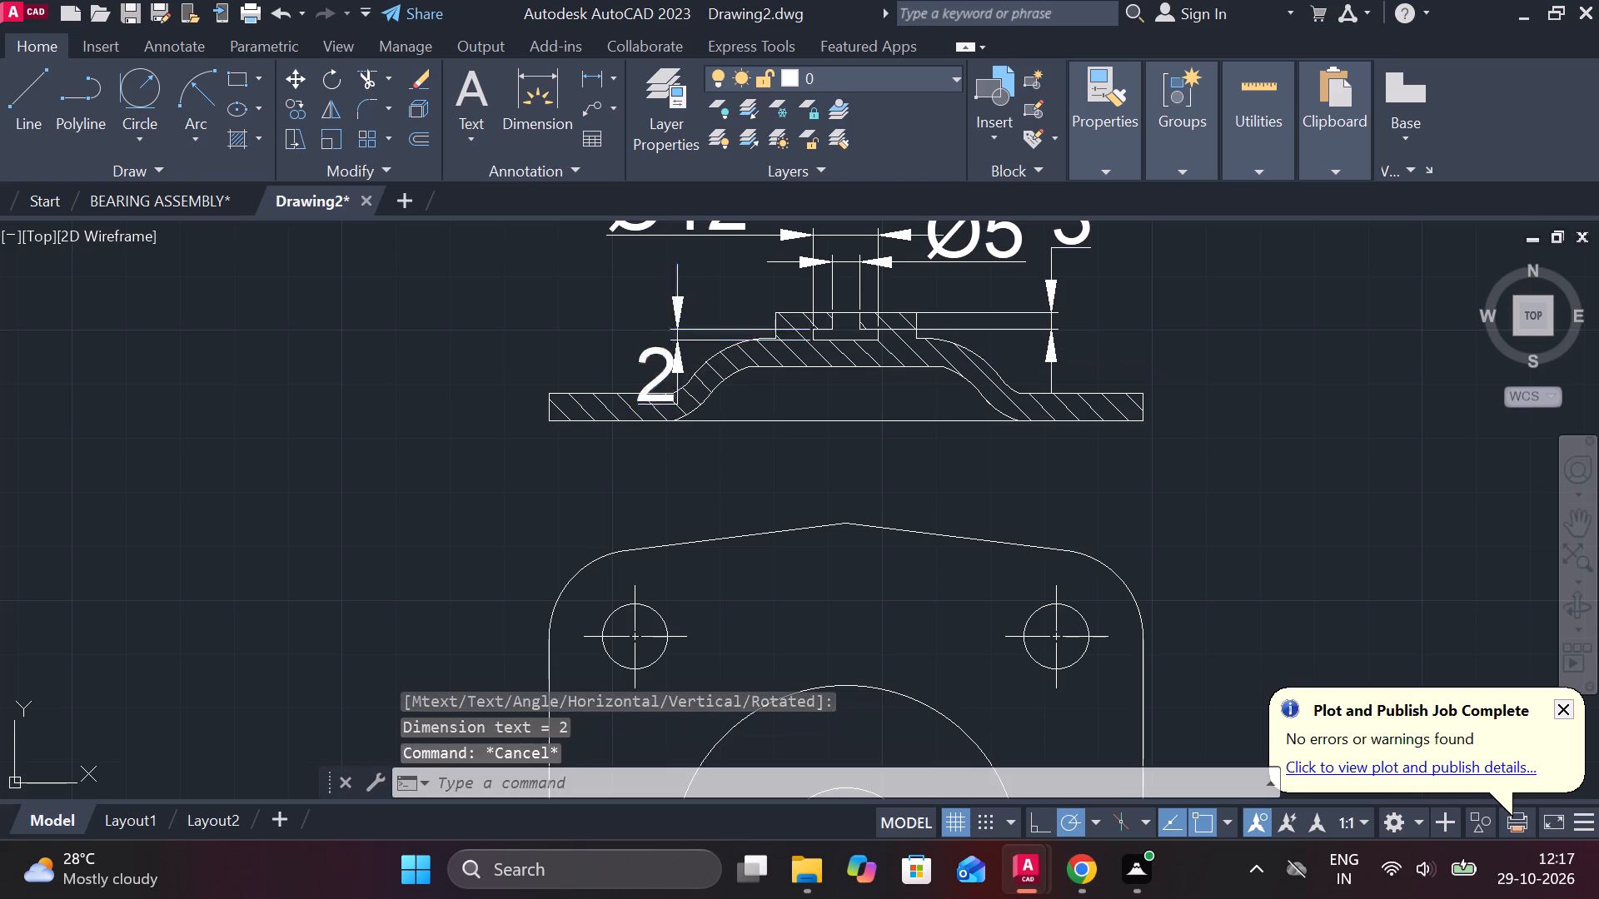
pyautogui.click(678, 369)
pyautogui.click(658, 370)
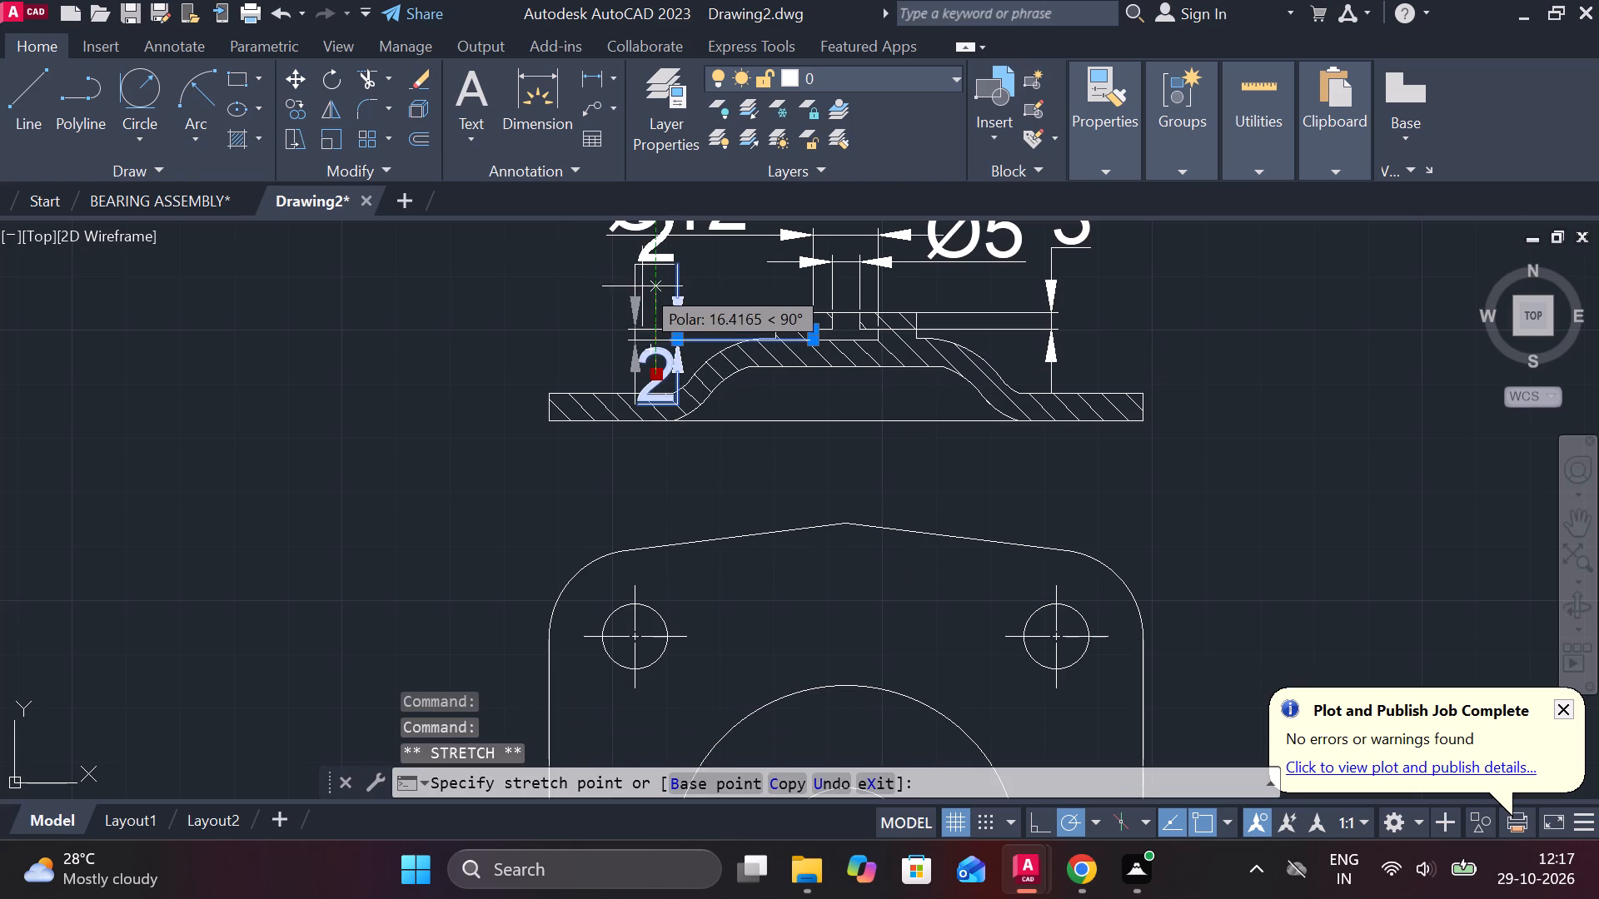
pyautogui.scroll(-1, 570, 293)
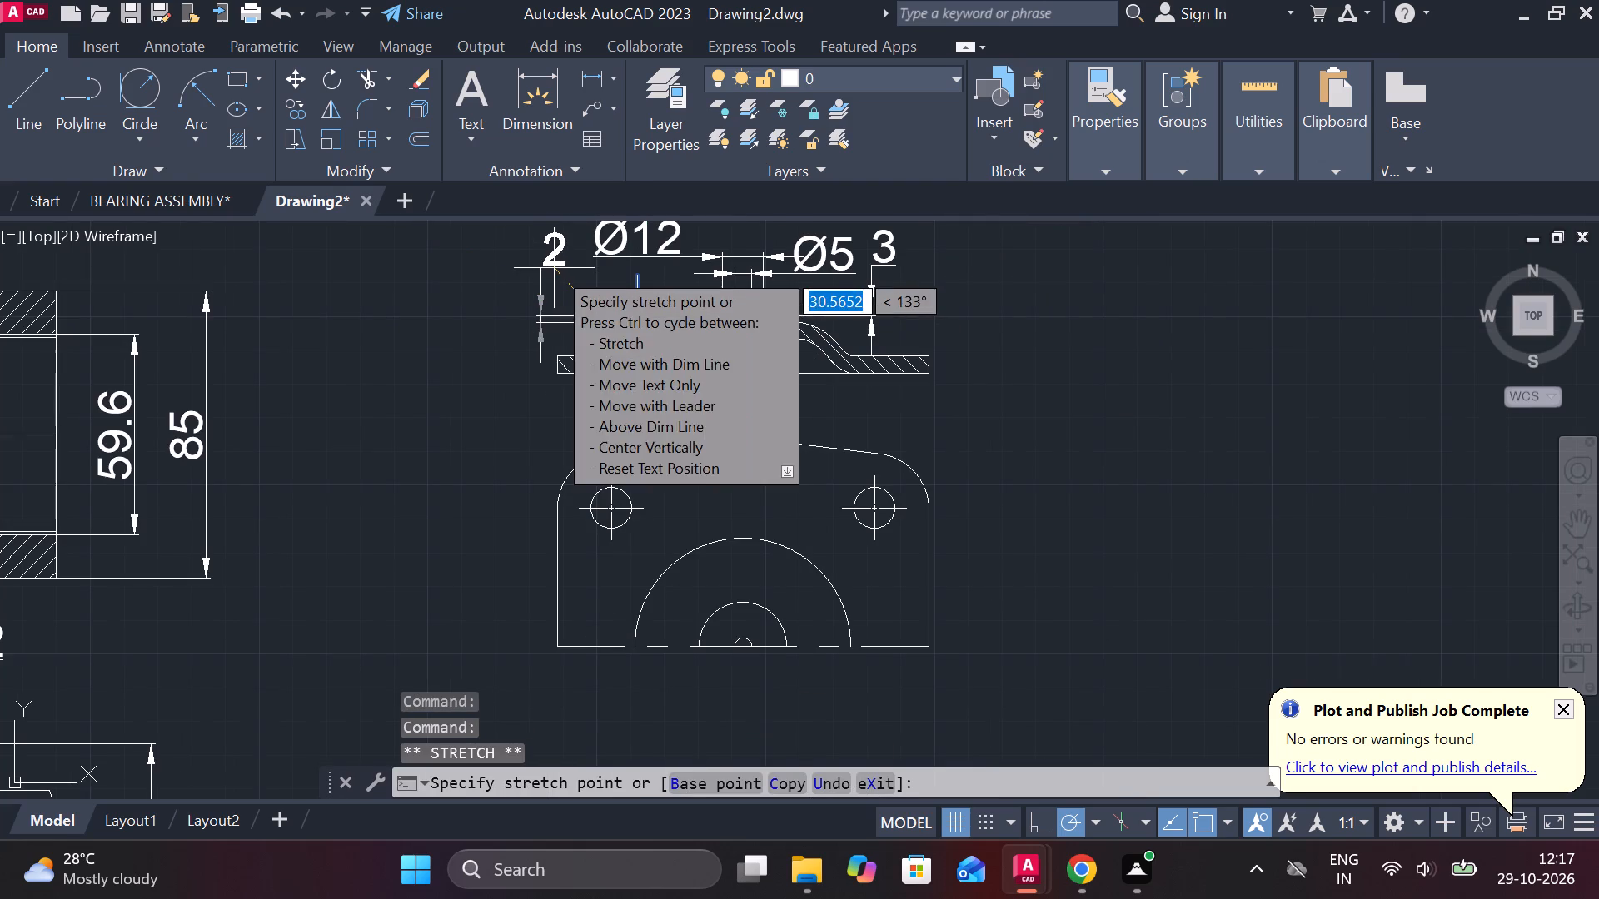
pyautogui.click(554, 268)
pyautogui.press('Escape')
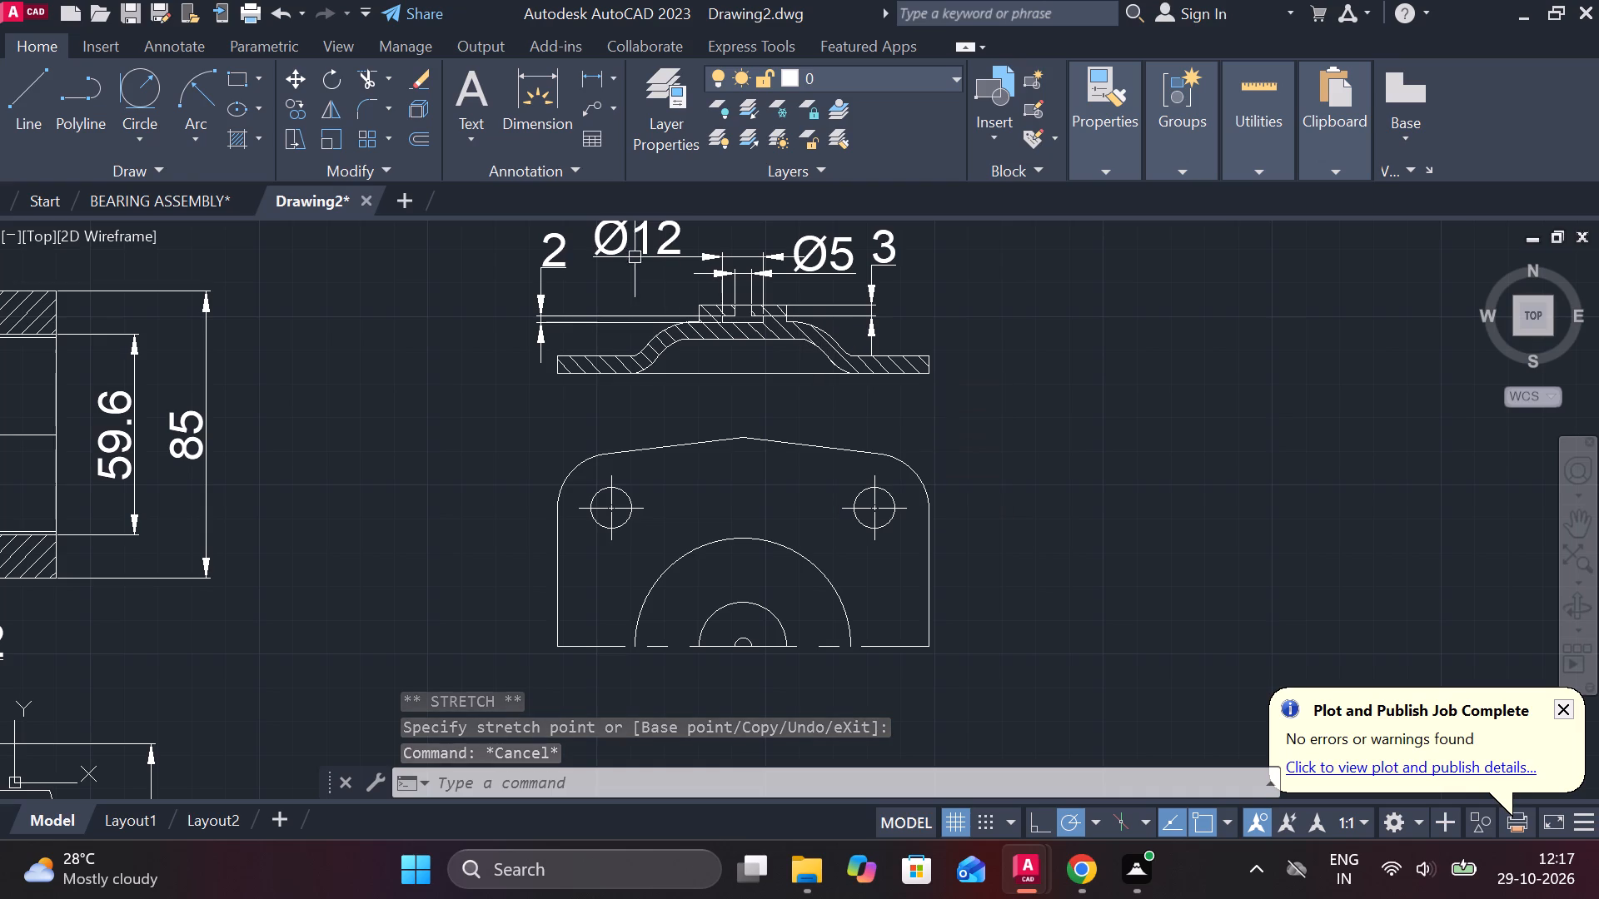
# Add a horizontal linear dimension across the open base of the plate's underside recess, placed below the profile.
pyautogui.click(594, 72)
pyautogui.scroll(1, 775, 389)
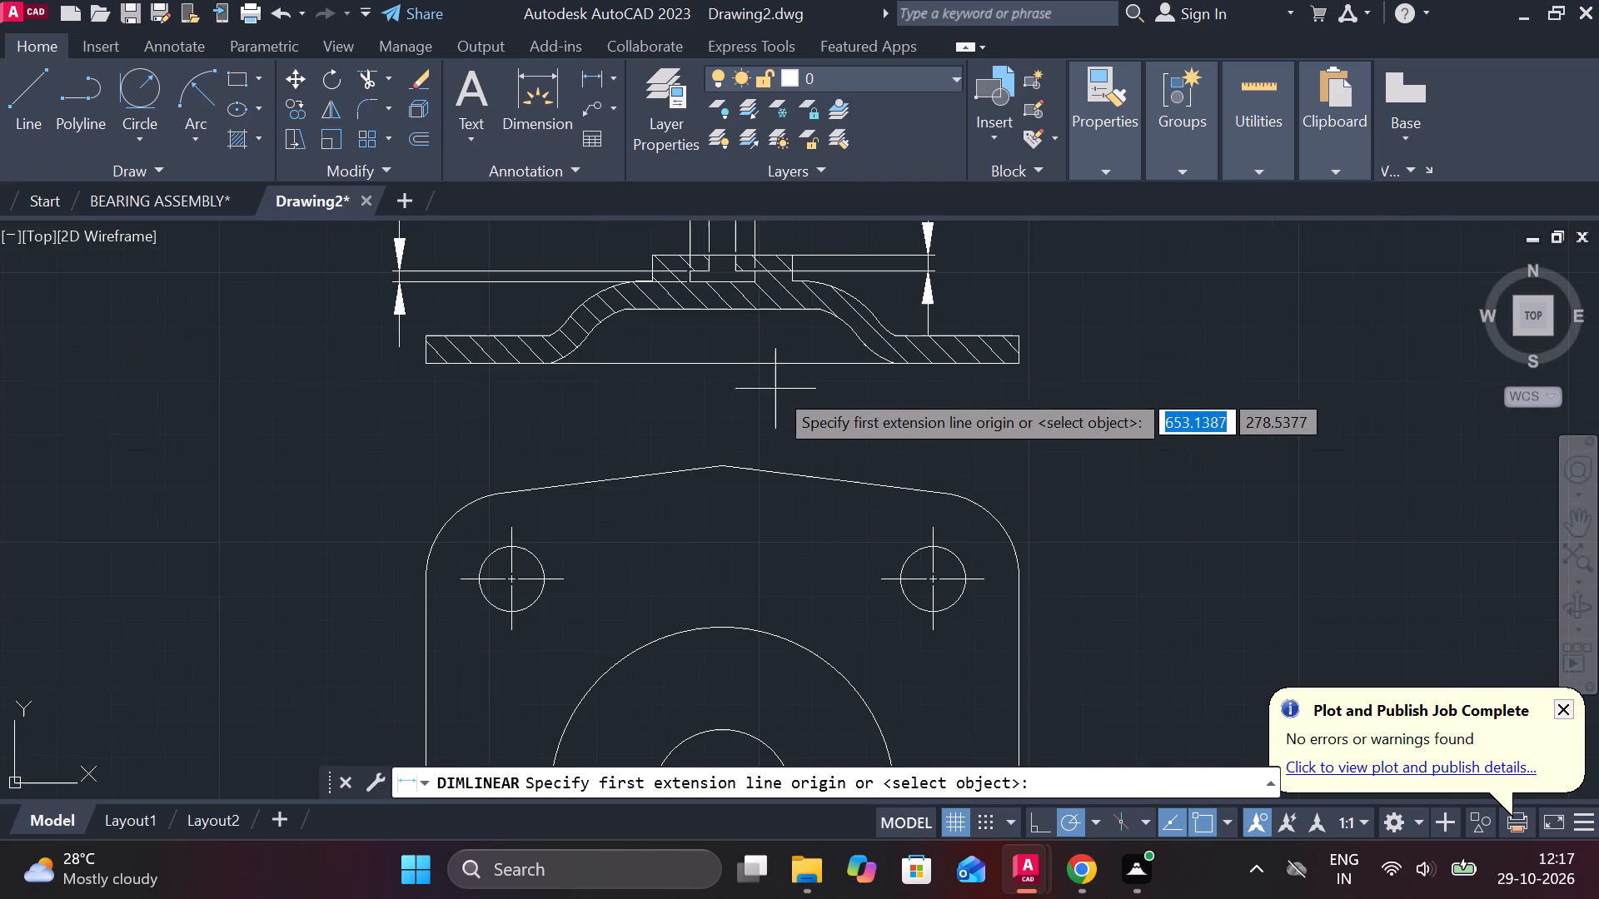
pyautogui.click(552, 365)
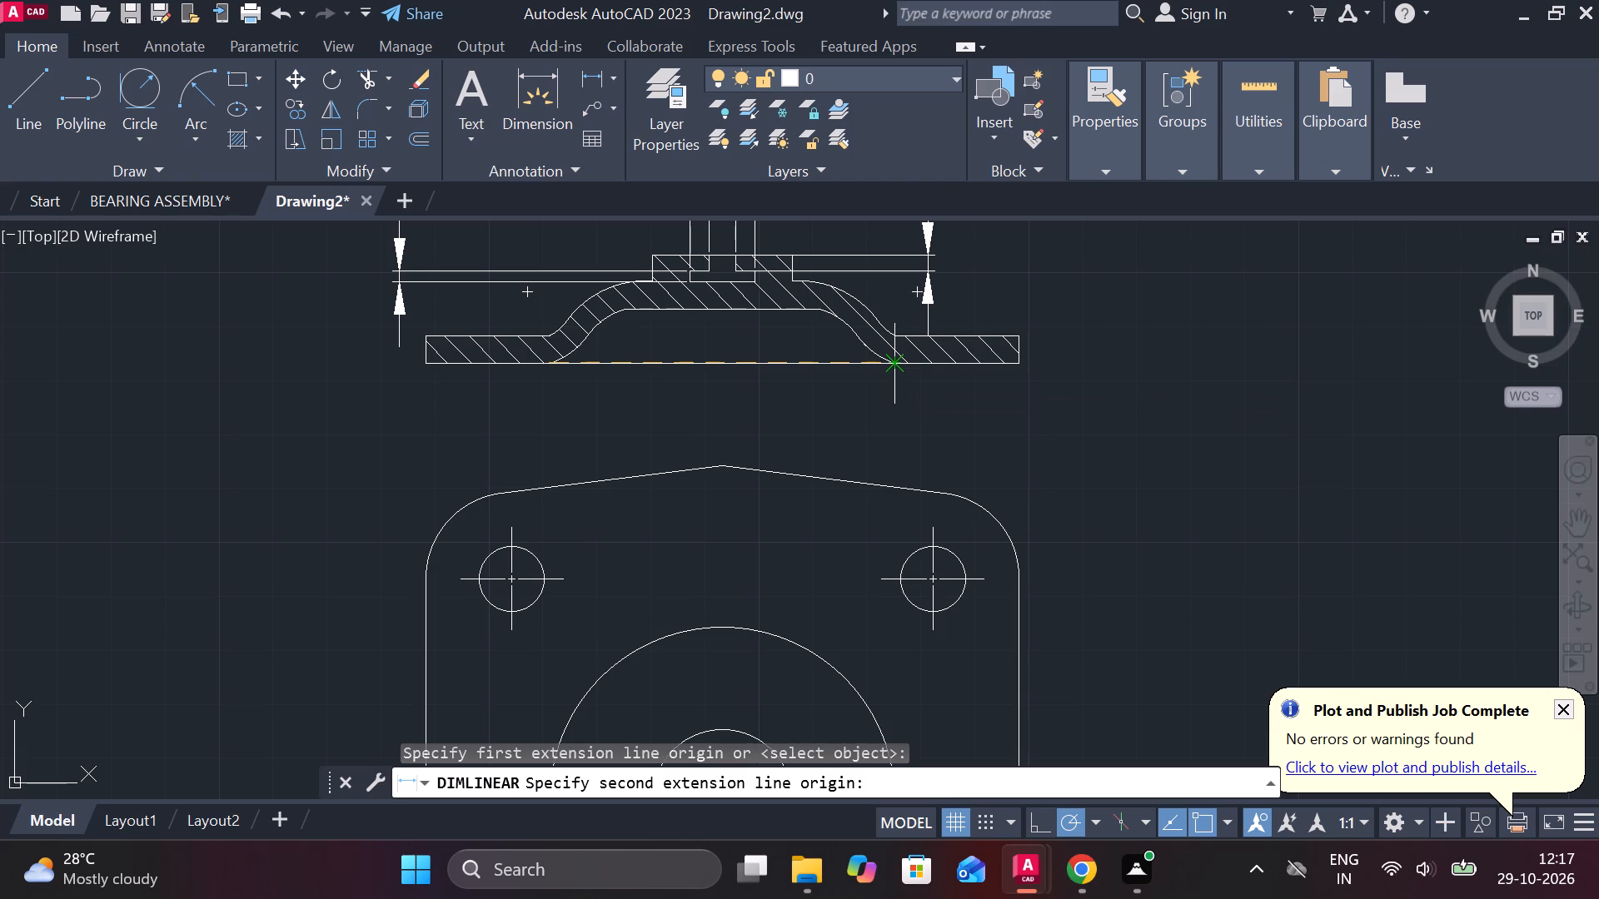
pyautogui.scroll(1, 865, 426)
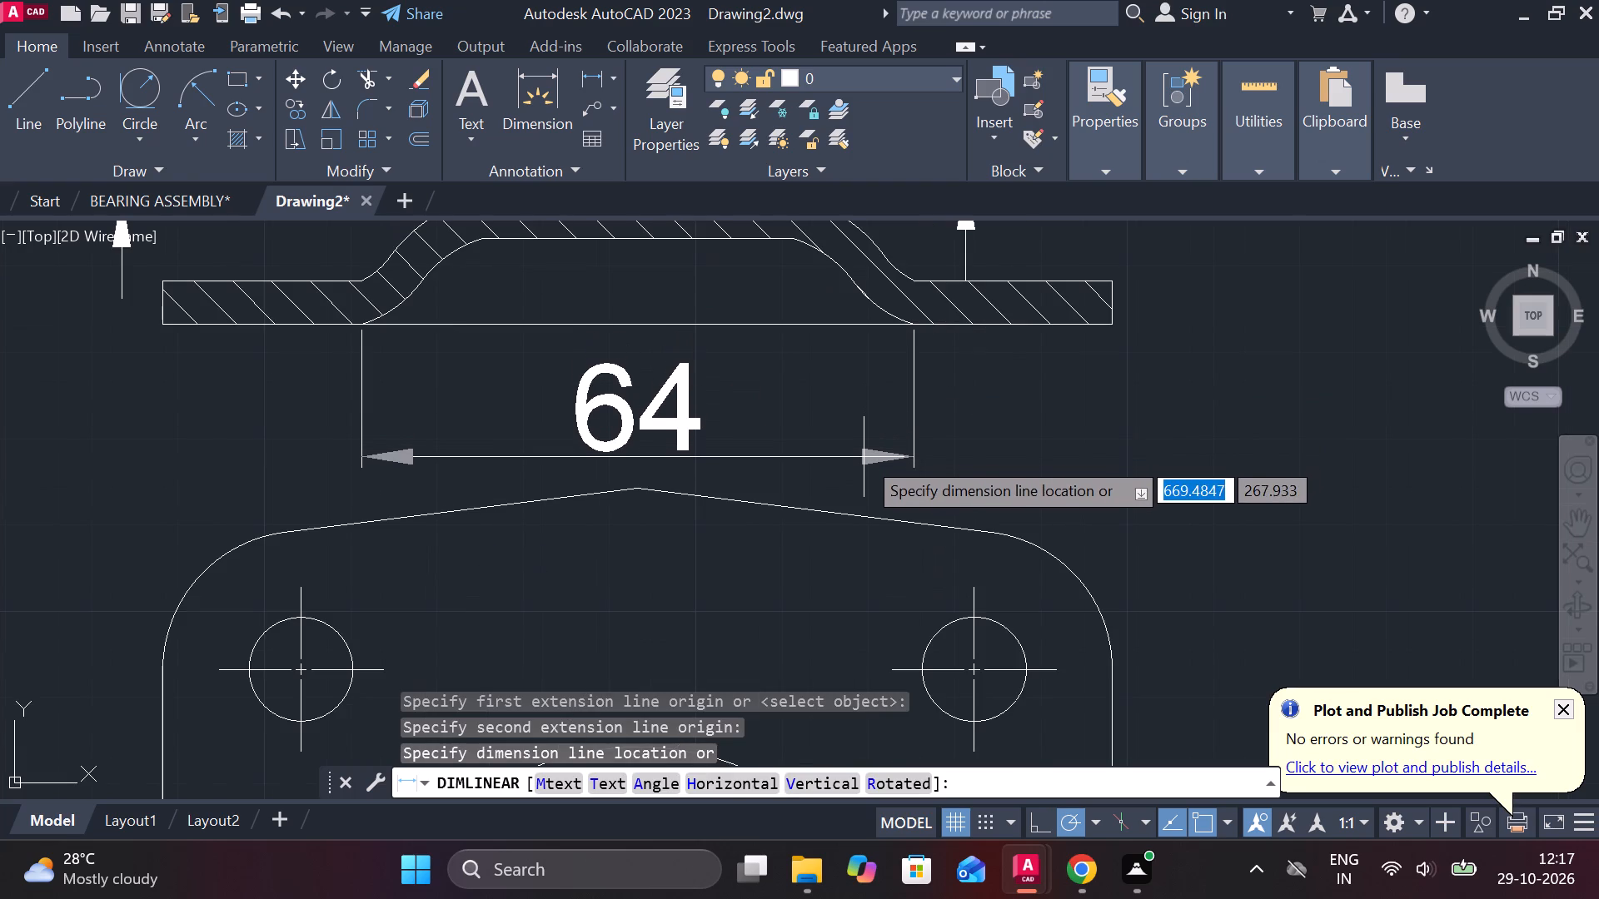
pyautogui.click(864, 463)
# Move the whole half plan view straight down to widen the gap below the sectional profile.
pyautogui.scroll(-3, 864, 463)
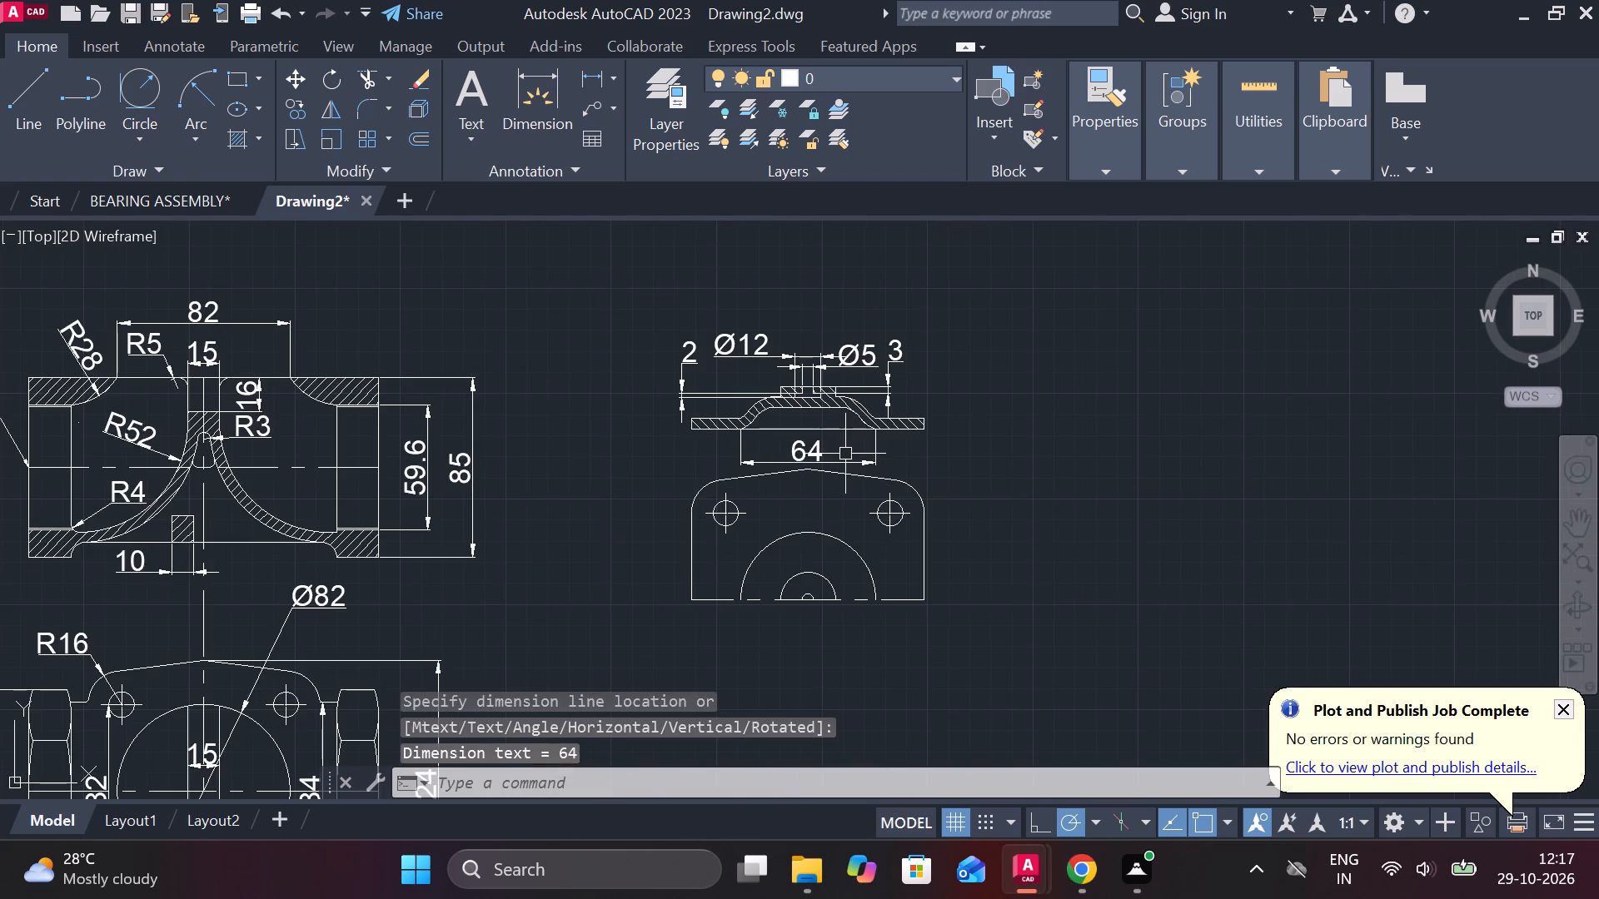
pyautogui.scroll(2, 812, 509)
pyautogui.click(466, 420)
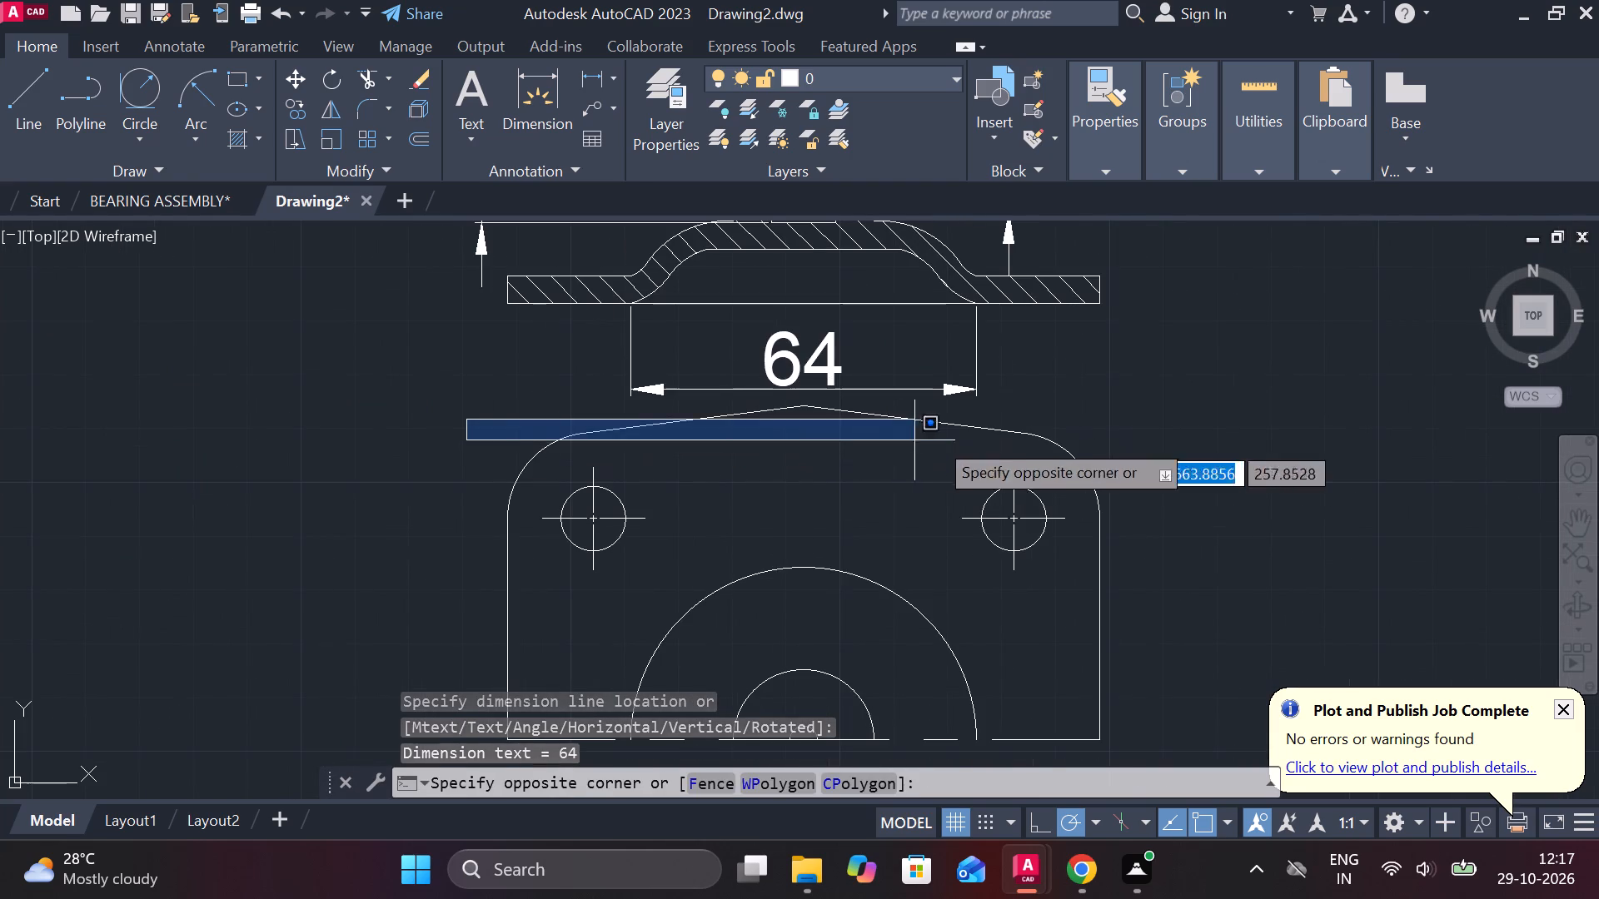
pyautogui.press('Escape')
pyautogui.click(500, 405)
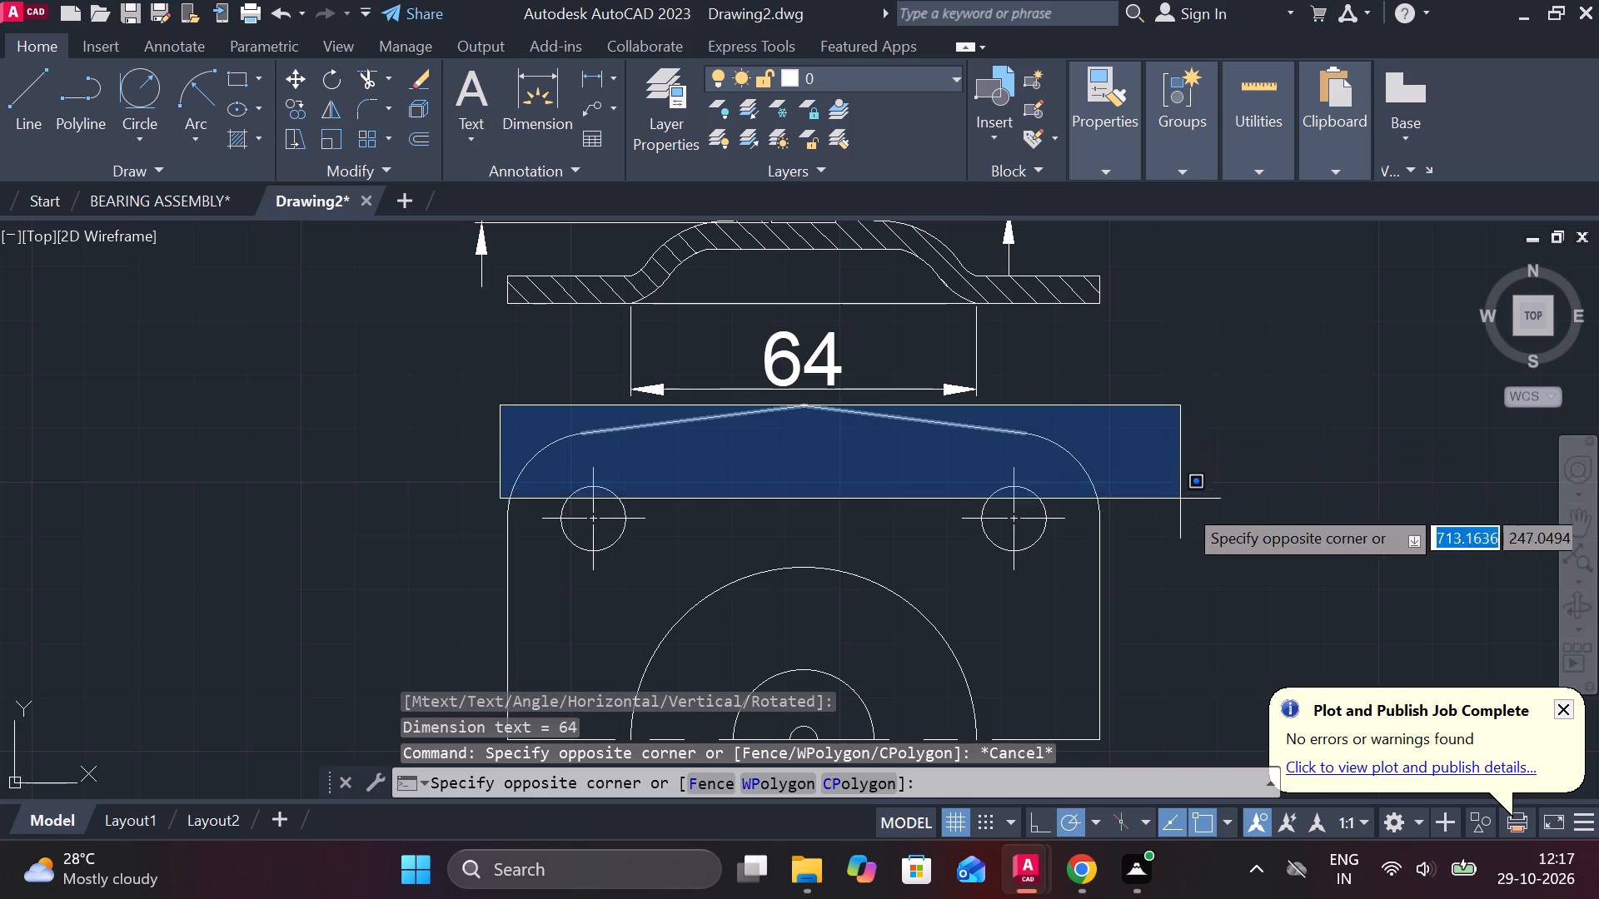
pyautogui.moveTo(1181, 611); pyautogui.dragTo(1129, 484, button='middle')
pyautogui.click(1146, 652)
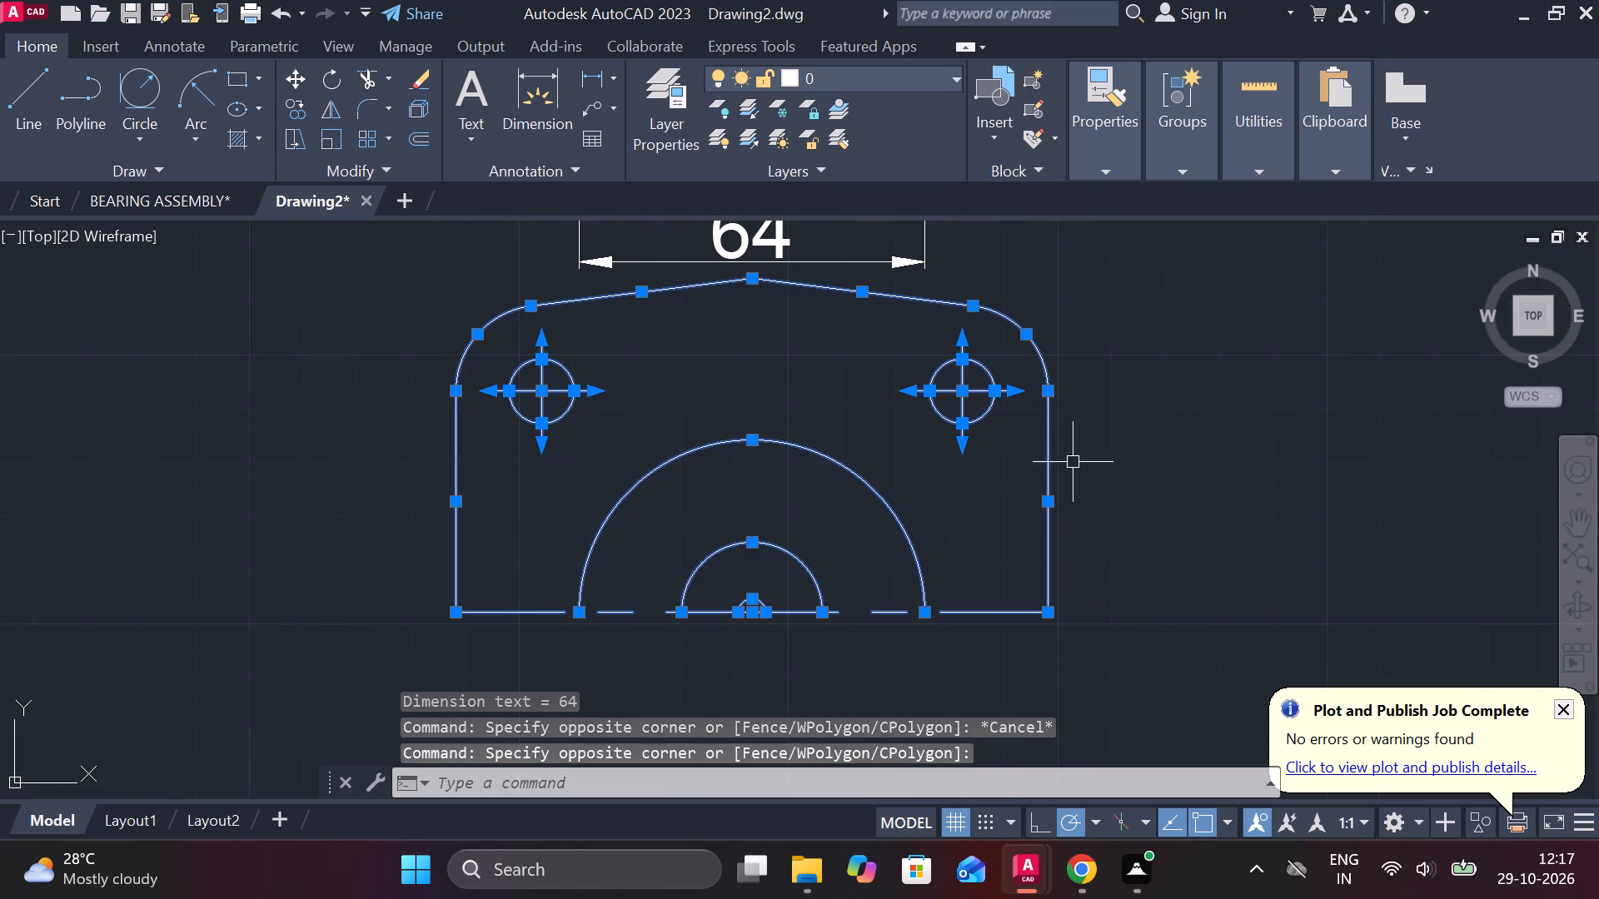
pyautogui.press('m')
pyautogui.press('Return')
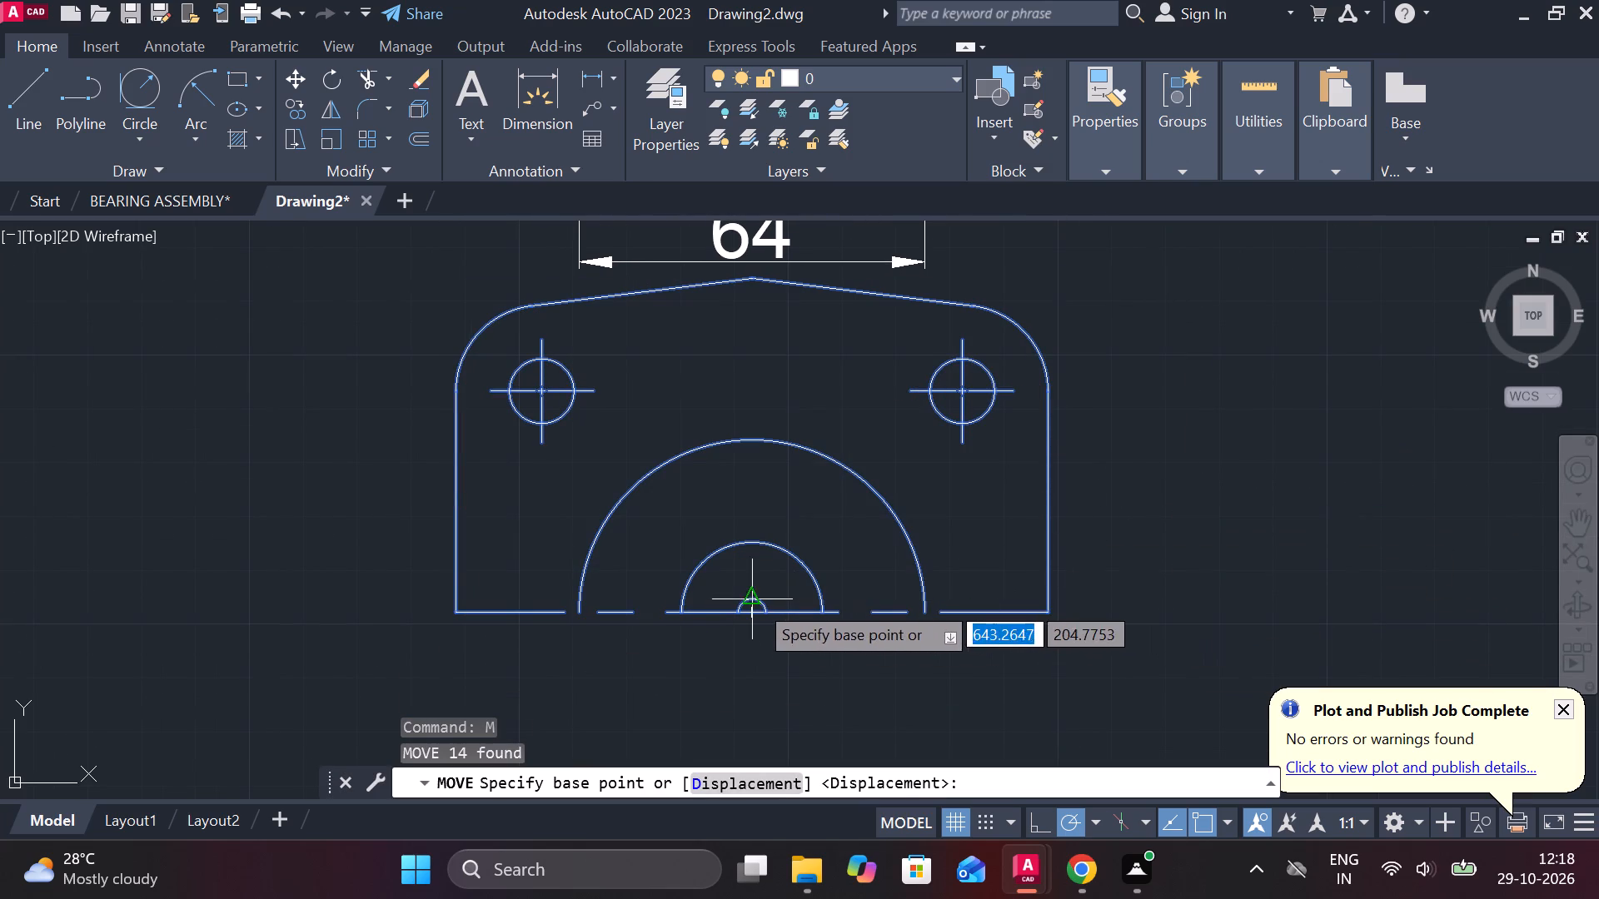
pyautogui.click(754, 613)
pyautogui.moveTo(754, 666); pyautogui.dragTo(755, 628, button='middle')
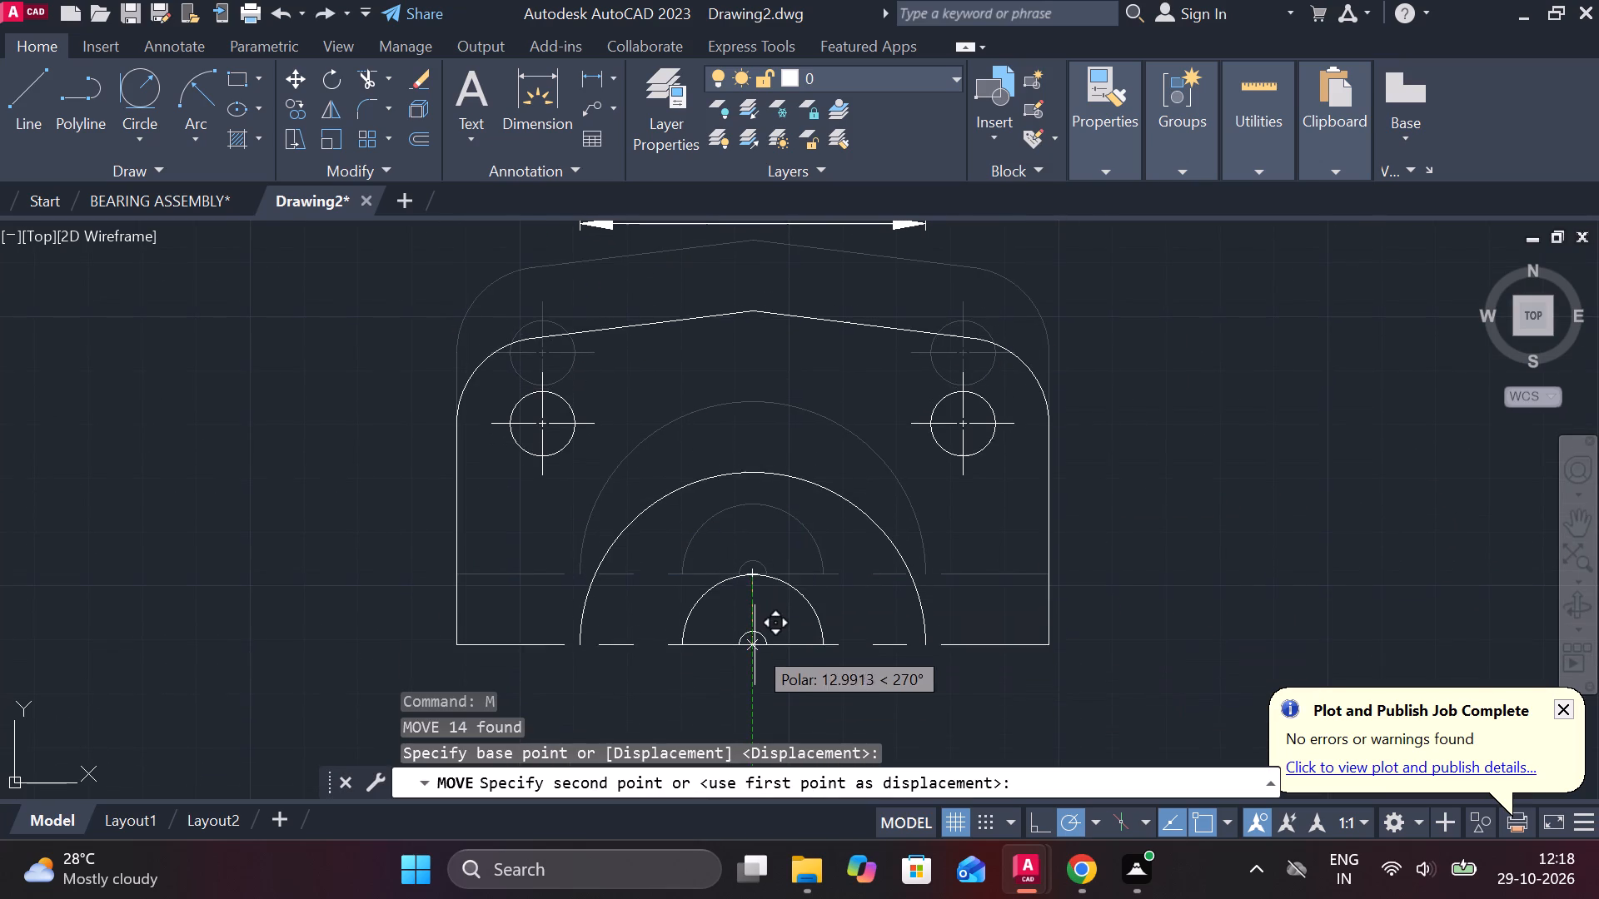
pyautogui.click(755, 656)
pyautogui.press('Escape')
# Move the recess base width dimension lower, to just above the half plan view.
pyautogui.moveTo(1072, 395); pyautogui.dragTo(1137, 597, button='middle')
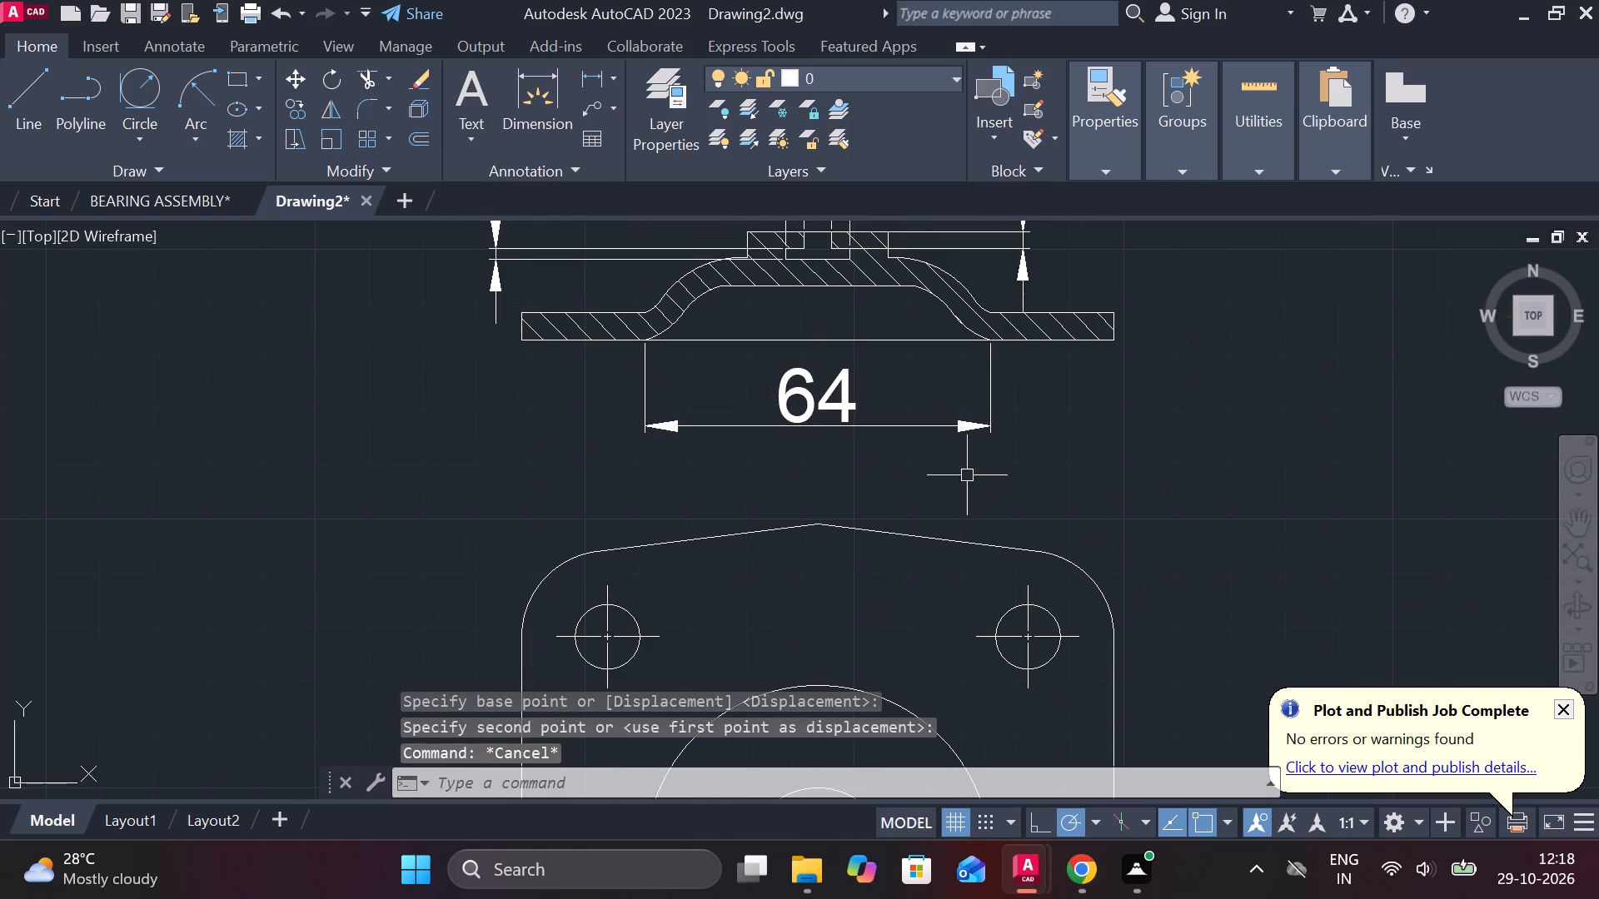
pyautogui.click(869, 411)
pyautogui.press('Escape')
pyautogui.click(829, 405)
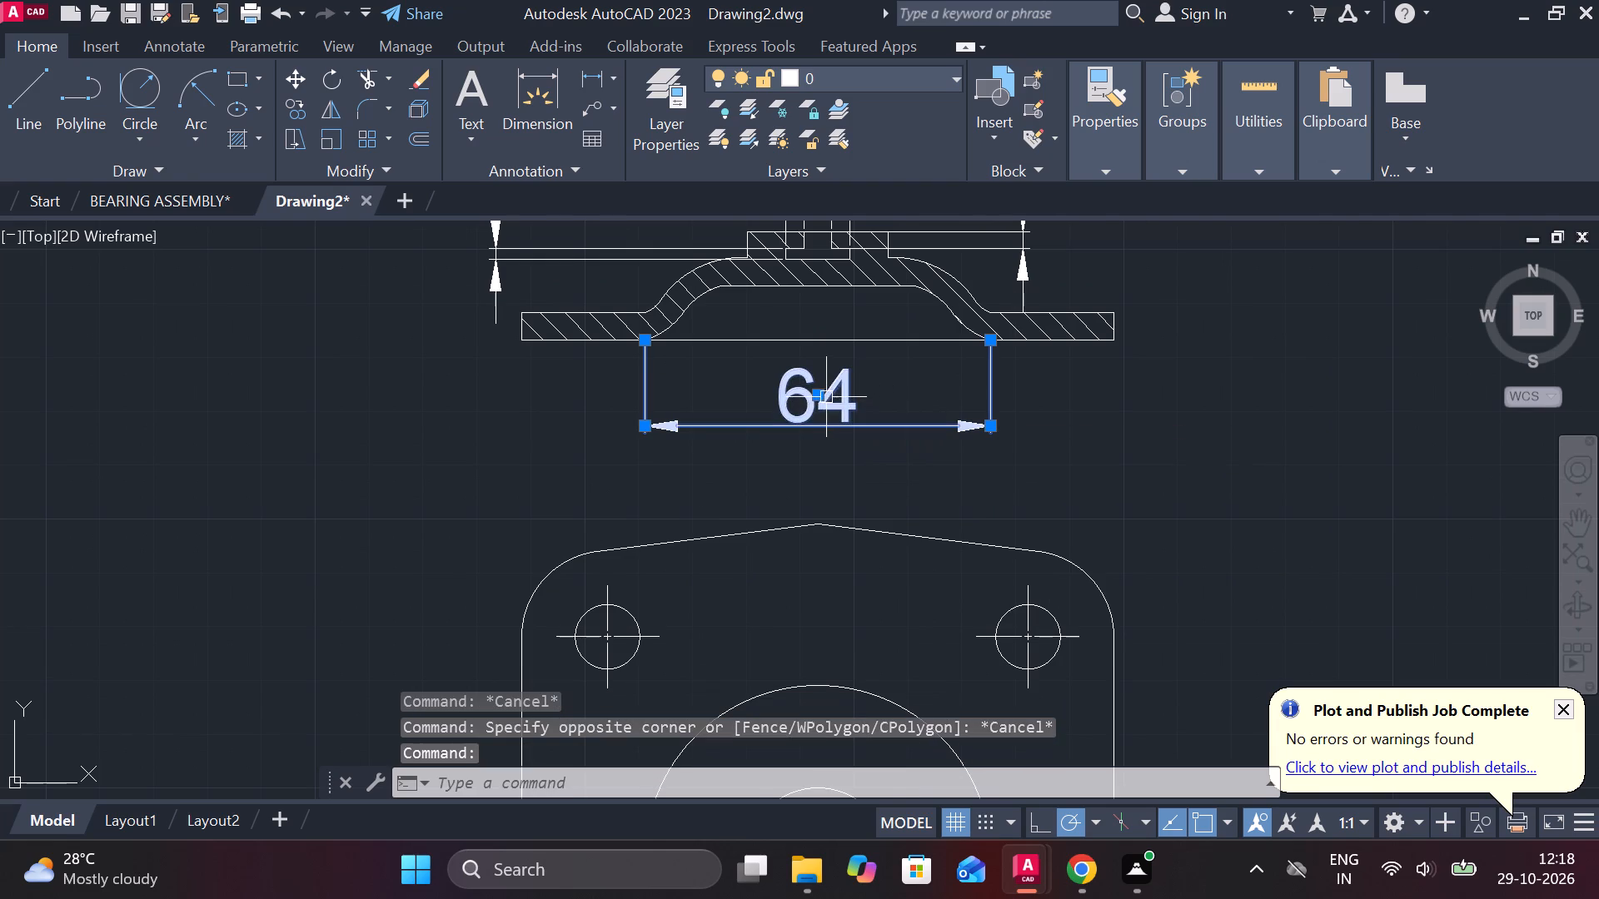
pyautogui.click(812, 397)
pyautogui.click(808, 484)
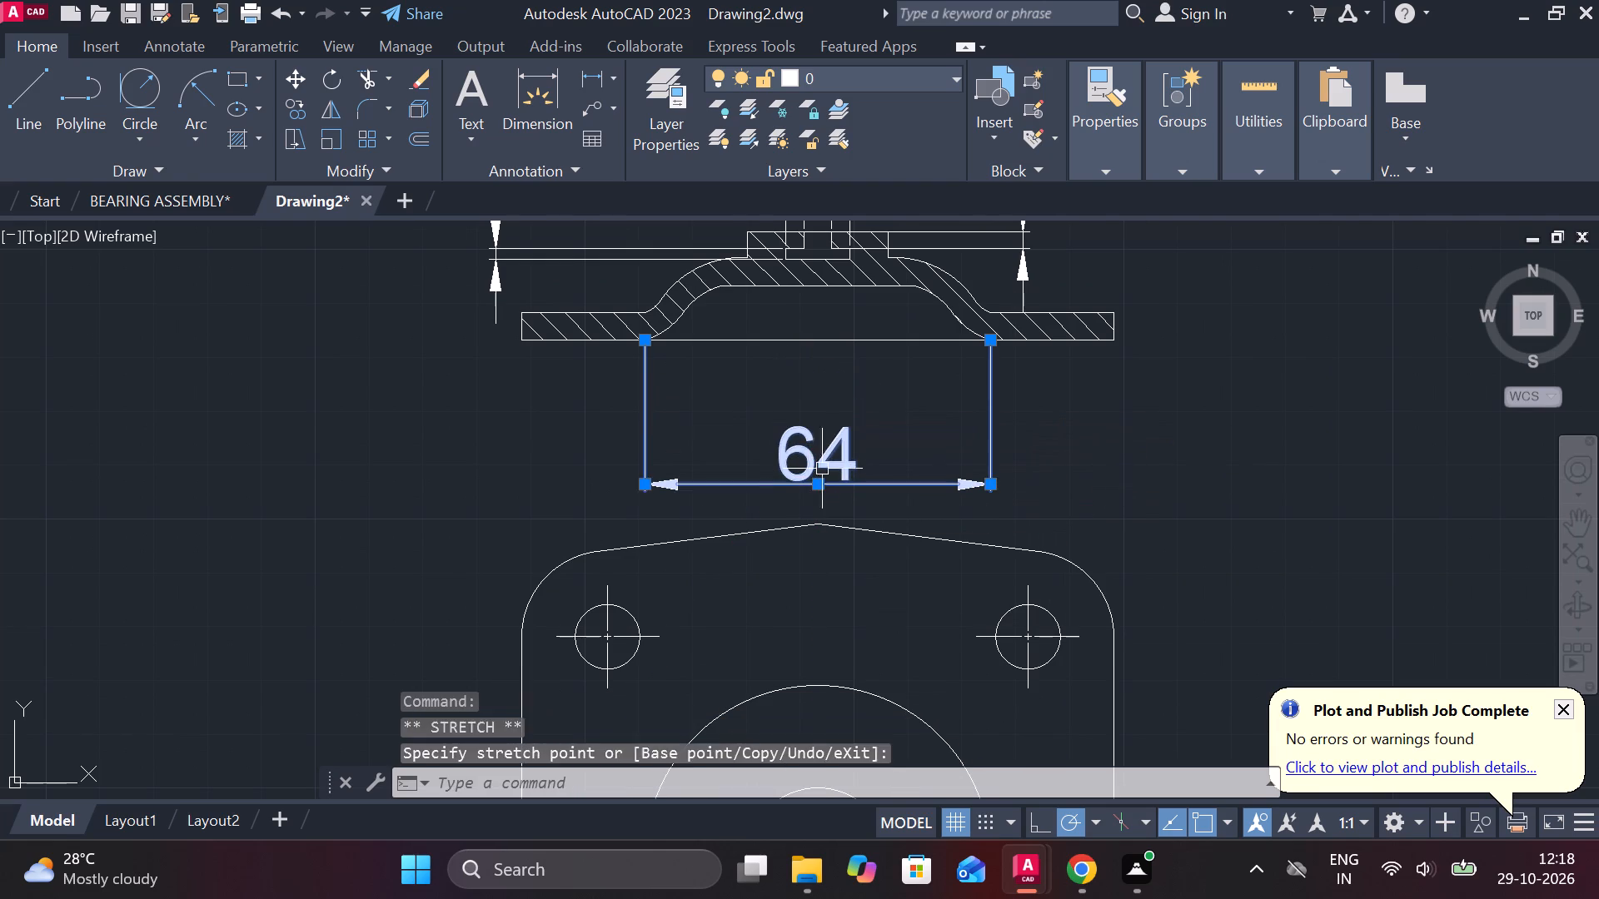
pyautogui.press('Escape')
# Add a horizontal linear dimension for the flat top of the underside recess, placed between the profile and the 64 dimension.
pyautogui.click(587, 86)
pyautogui.scroll(1, 709, 277)
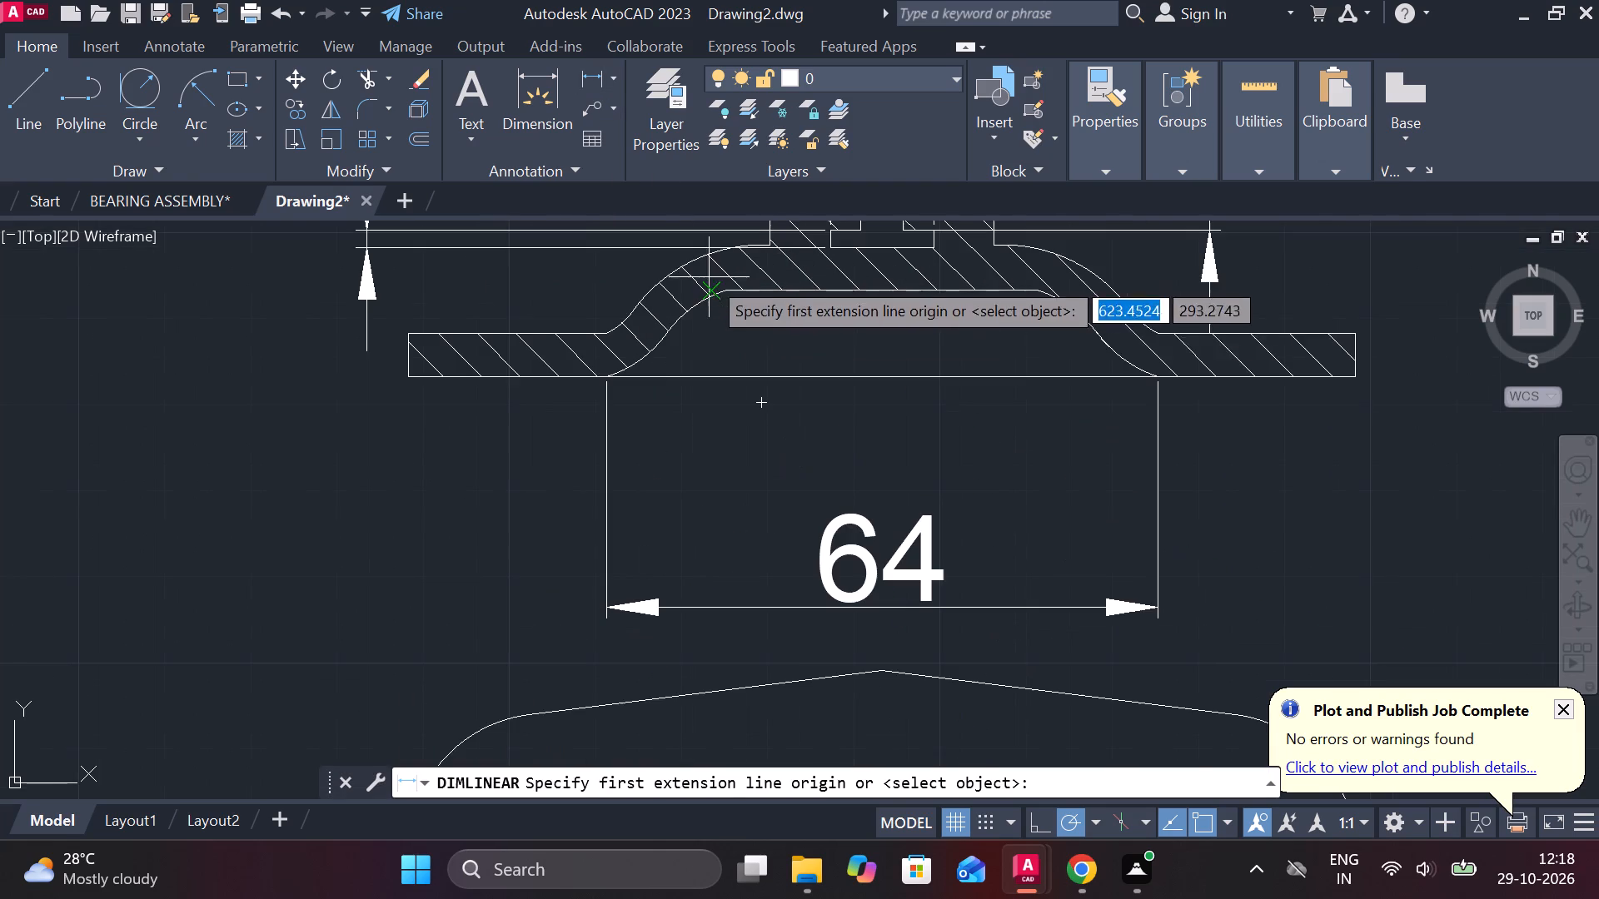
pyautogui.click(734, 298)
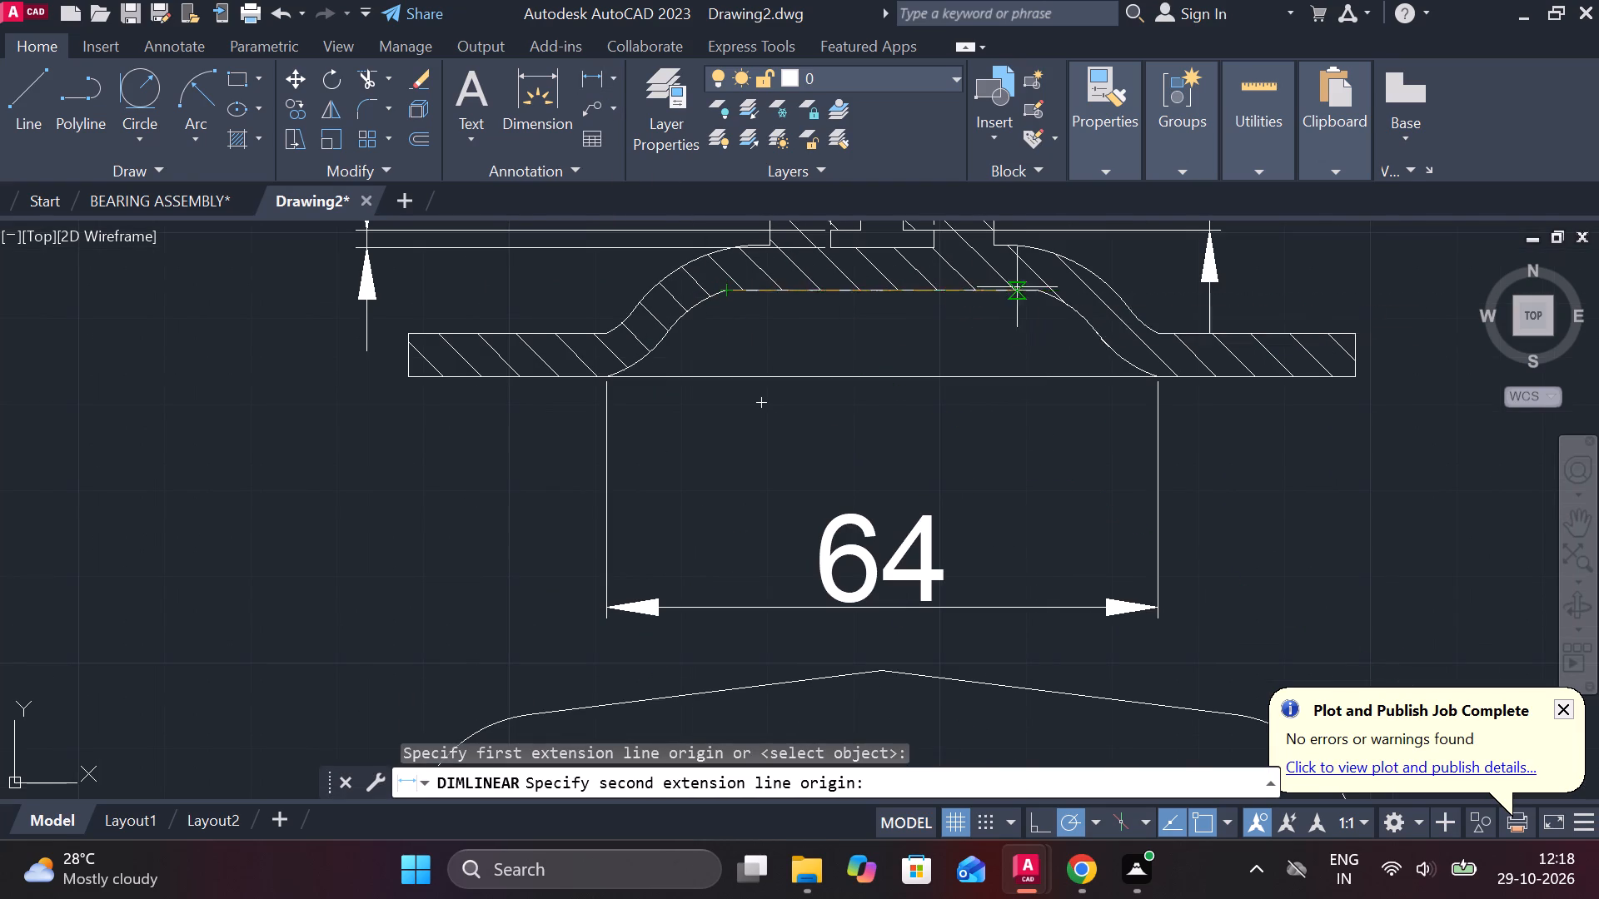
pyautogui.click(1027, 288)
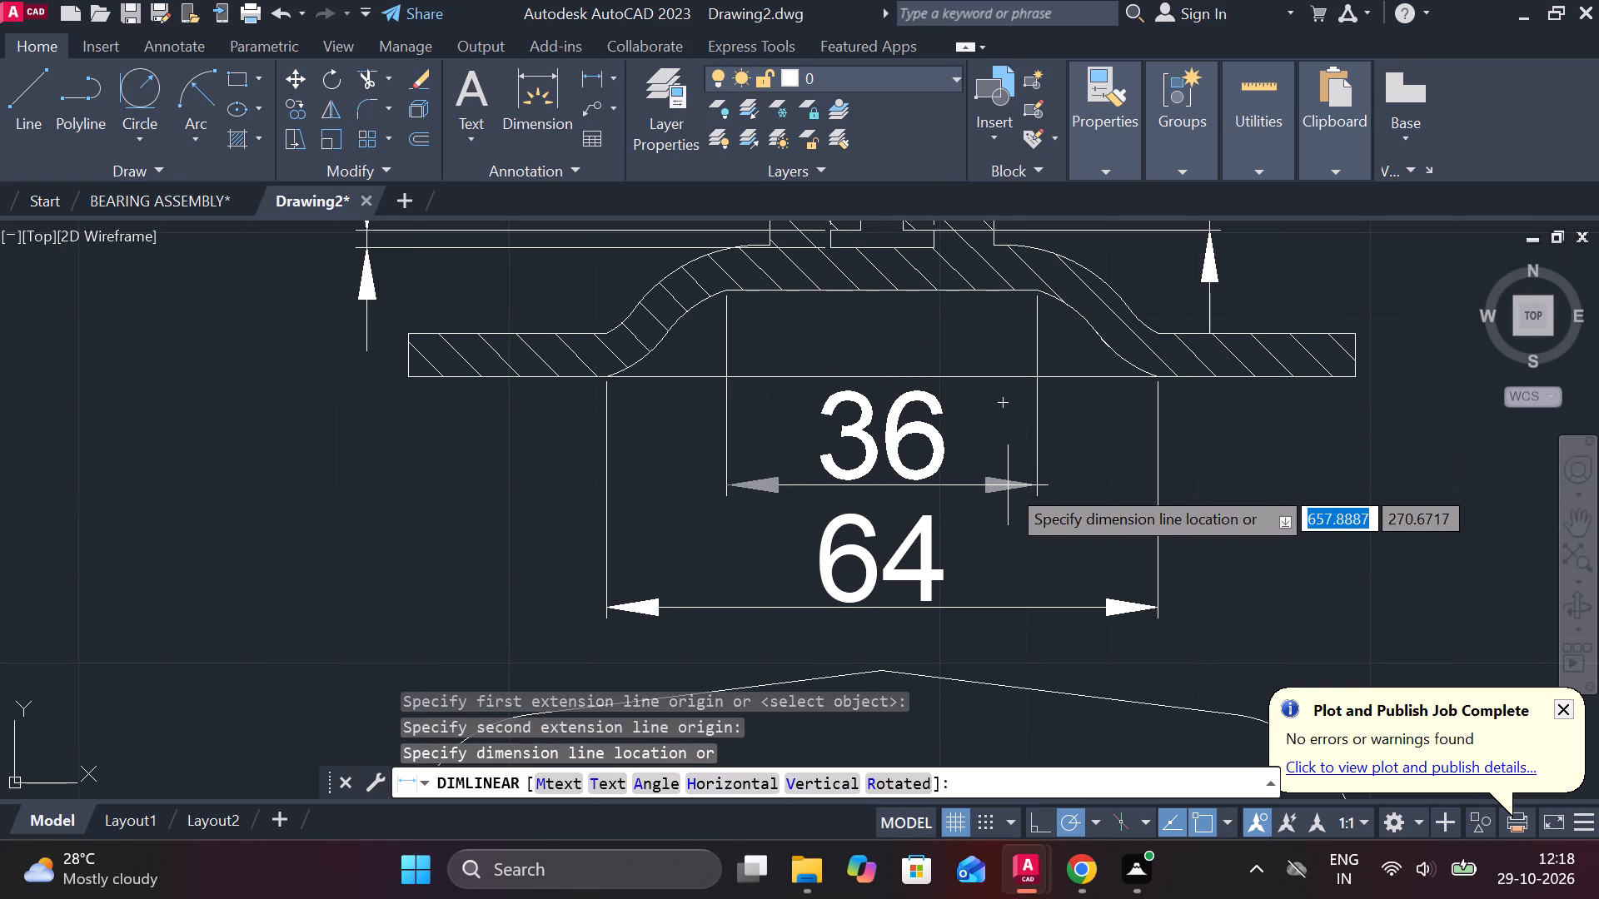
pyautogui.click(1008, 485)
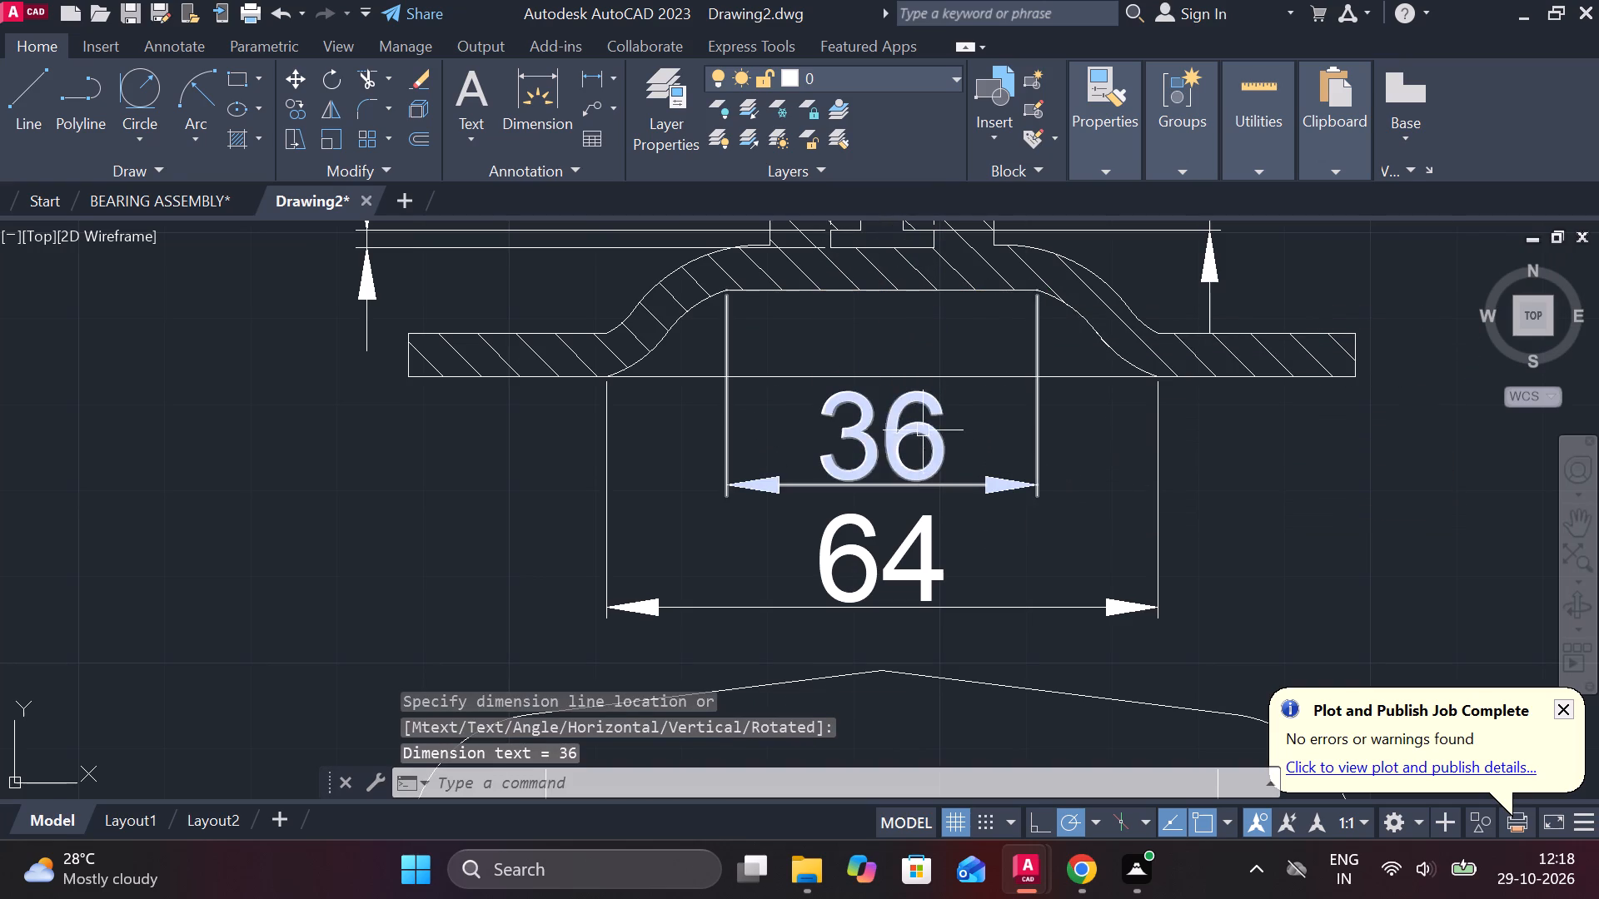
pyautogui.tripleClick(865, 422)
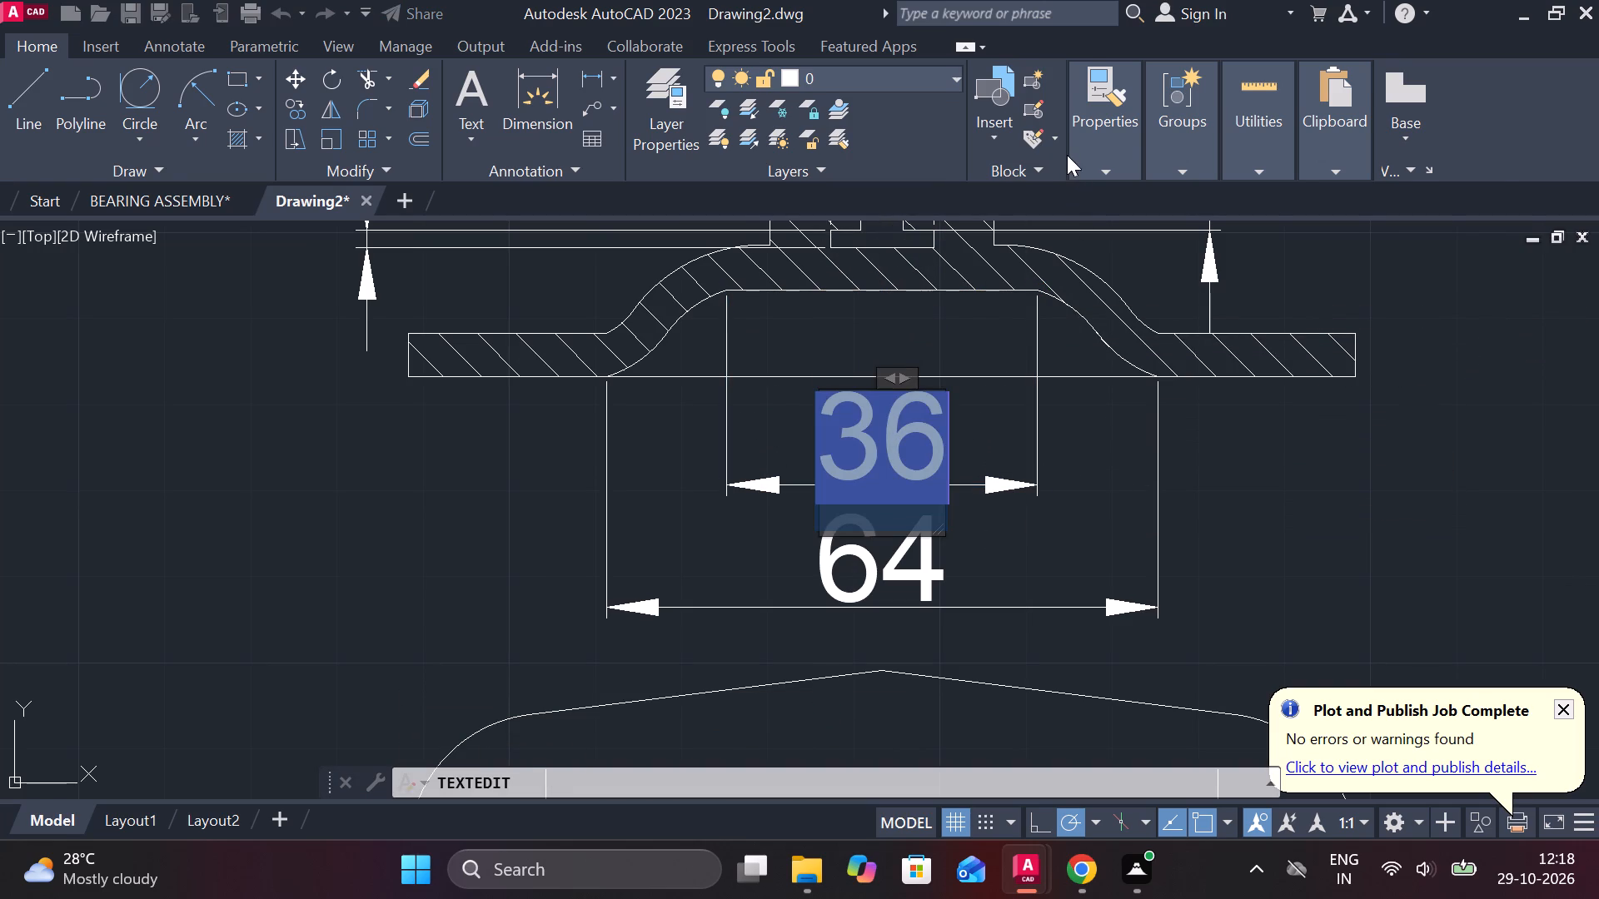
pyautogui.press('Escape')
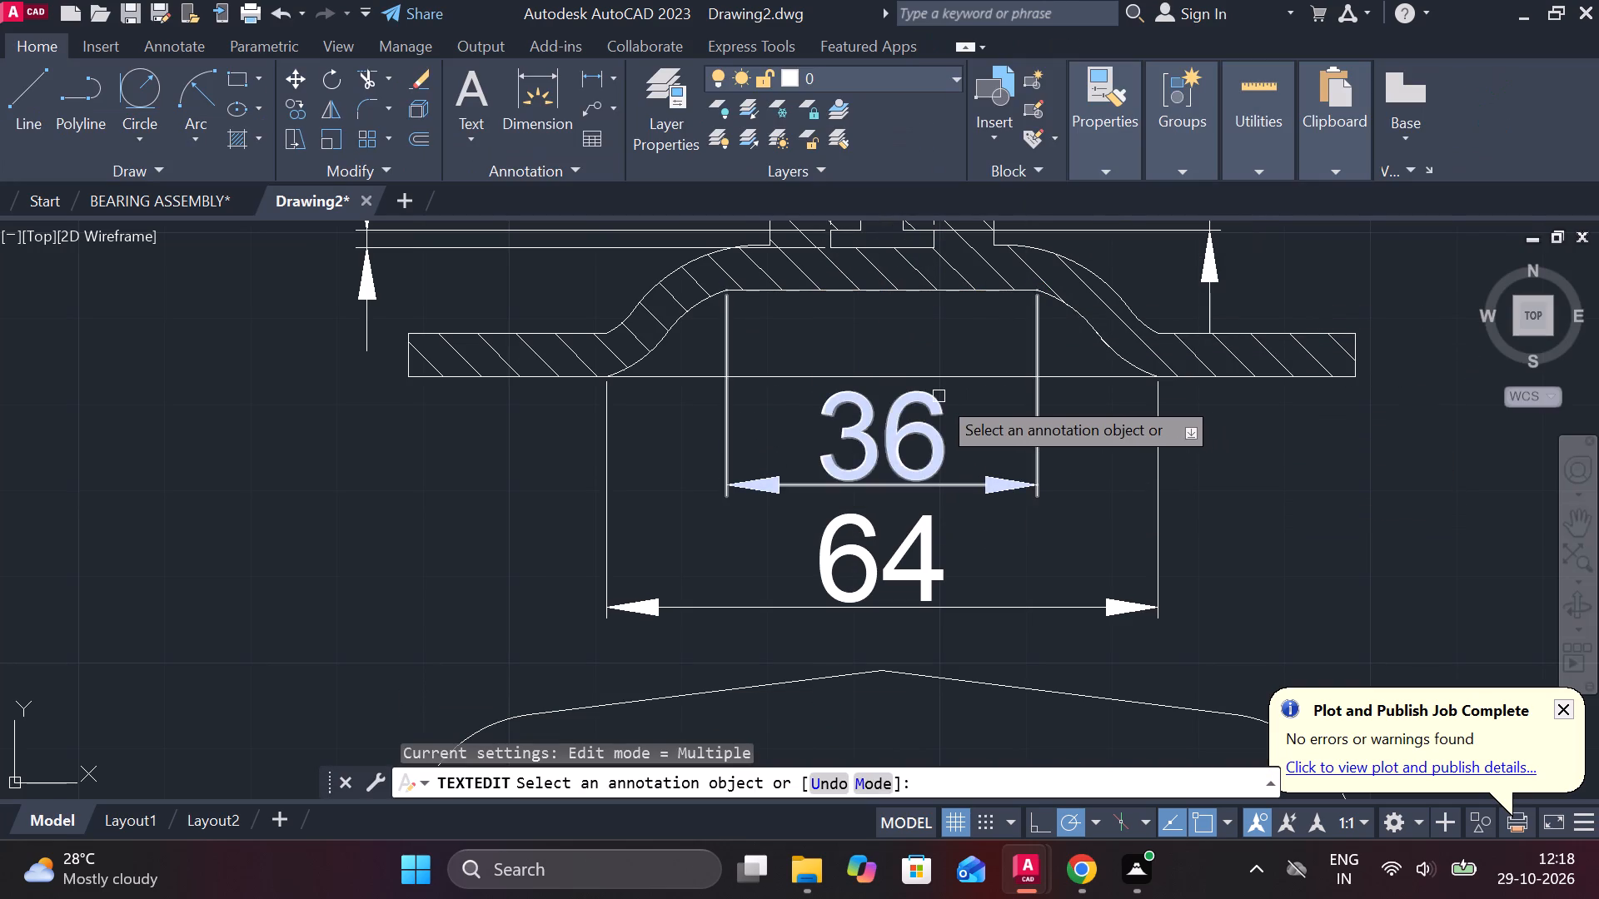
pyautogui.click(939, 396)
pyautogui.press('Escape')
# Prefix the underside recess's 36 and 64 width dimensions with the diameter symbol Ø.
pyautogui.doubleClick(917, 425)
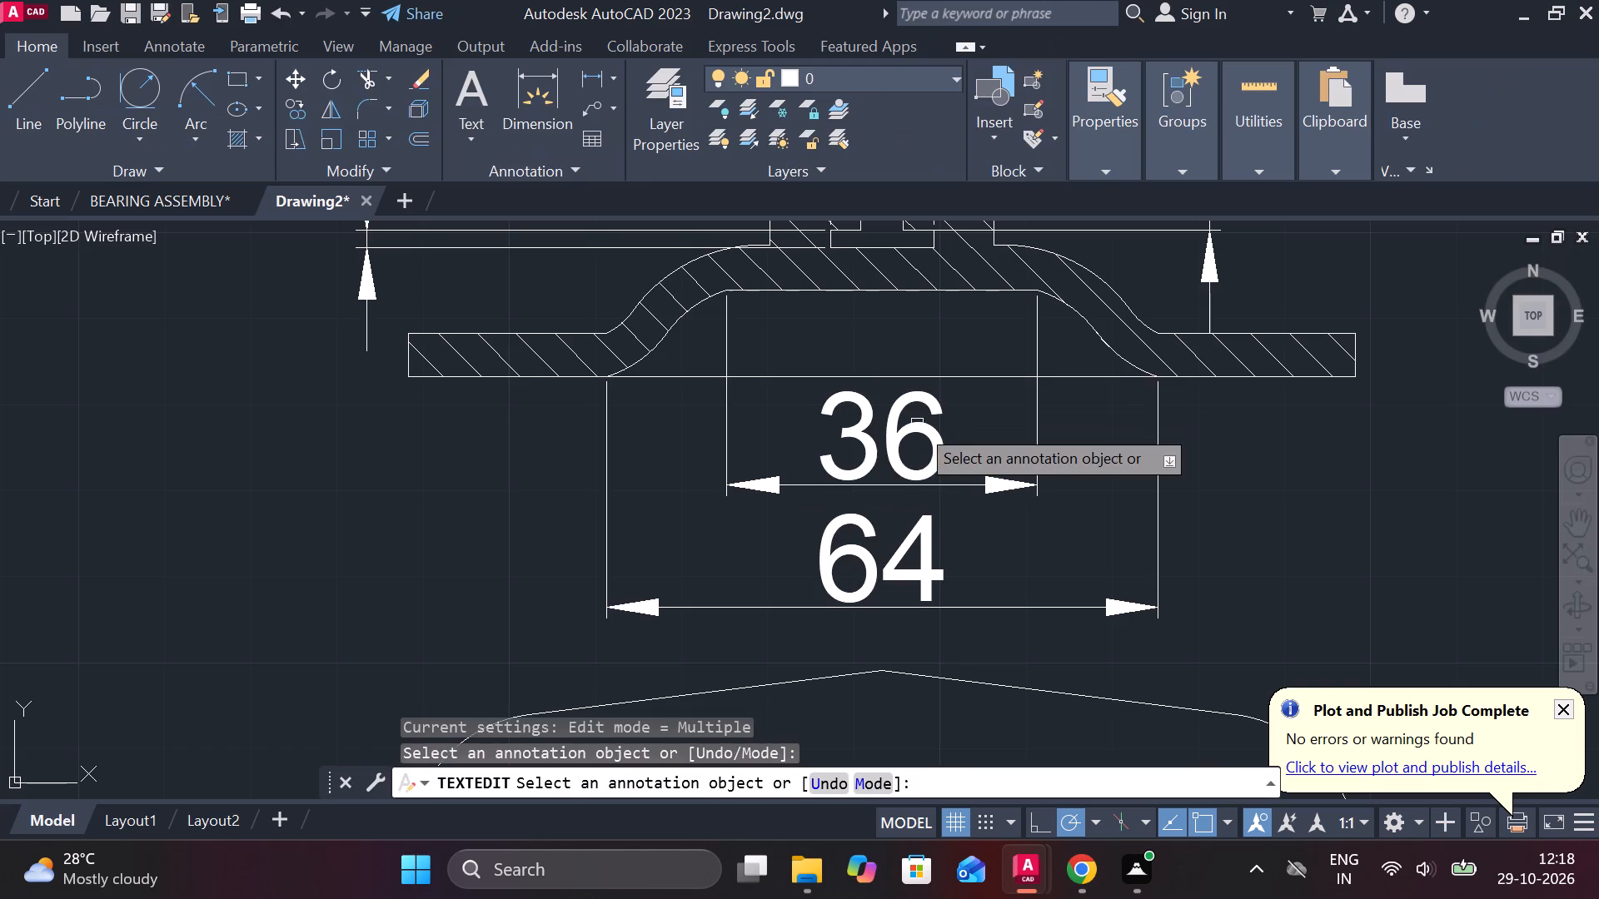
pyautogui.click(1073, 150)
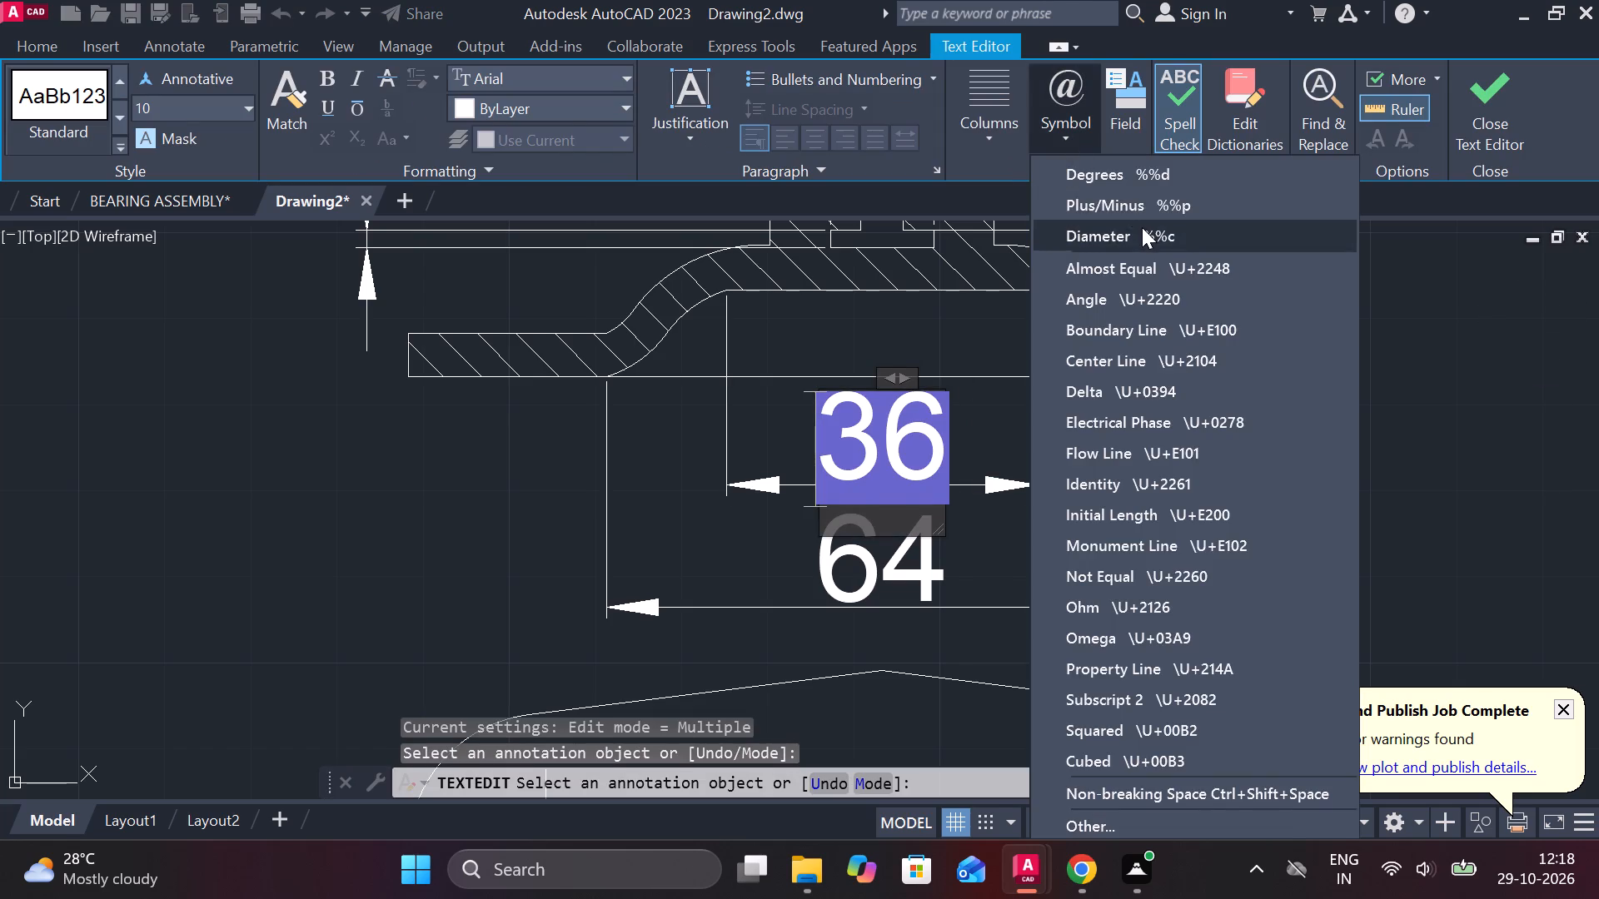
pyautogui.click(1142, 227)
pyautogui.click(1467, 99)
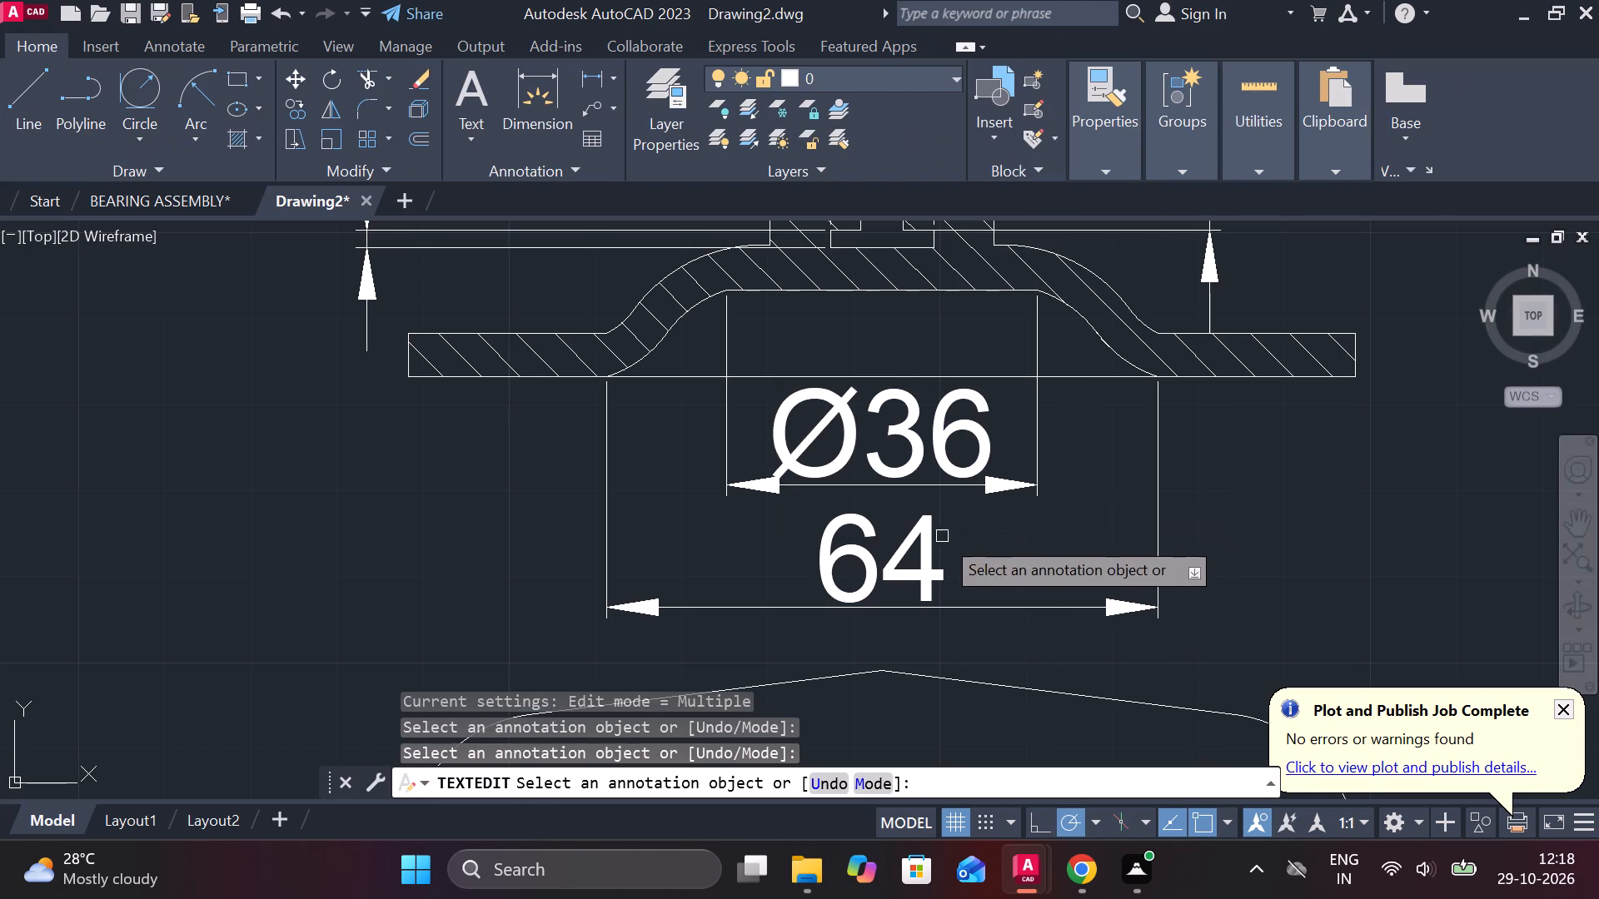
pyautogui.doubleClick(926, 534)
pyautogui.click(1056, 142)
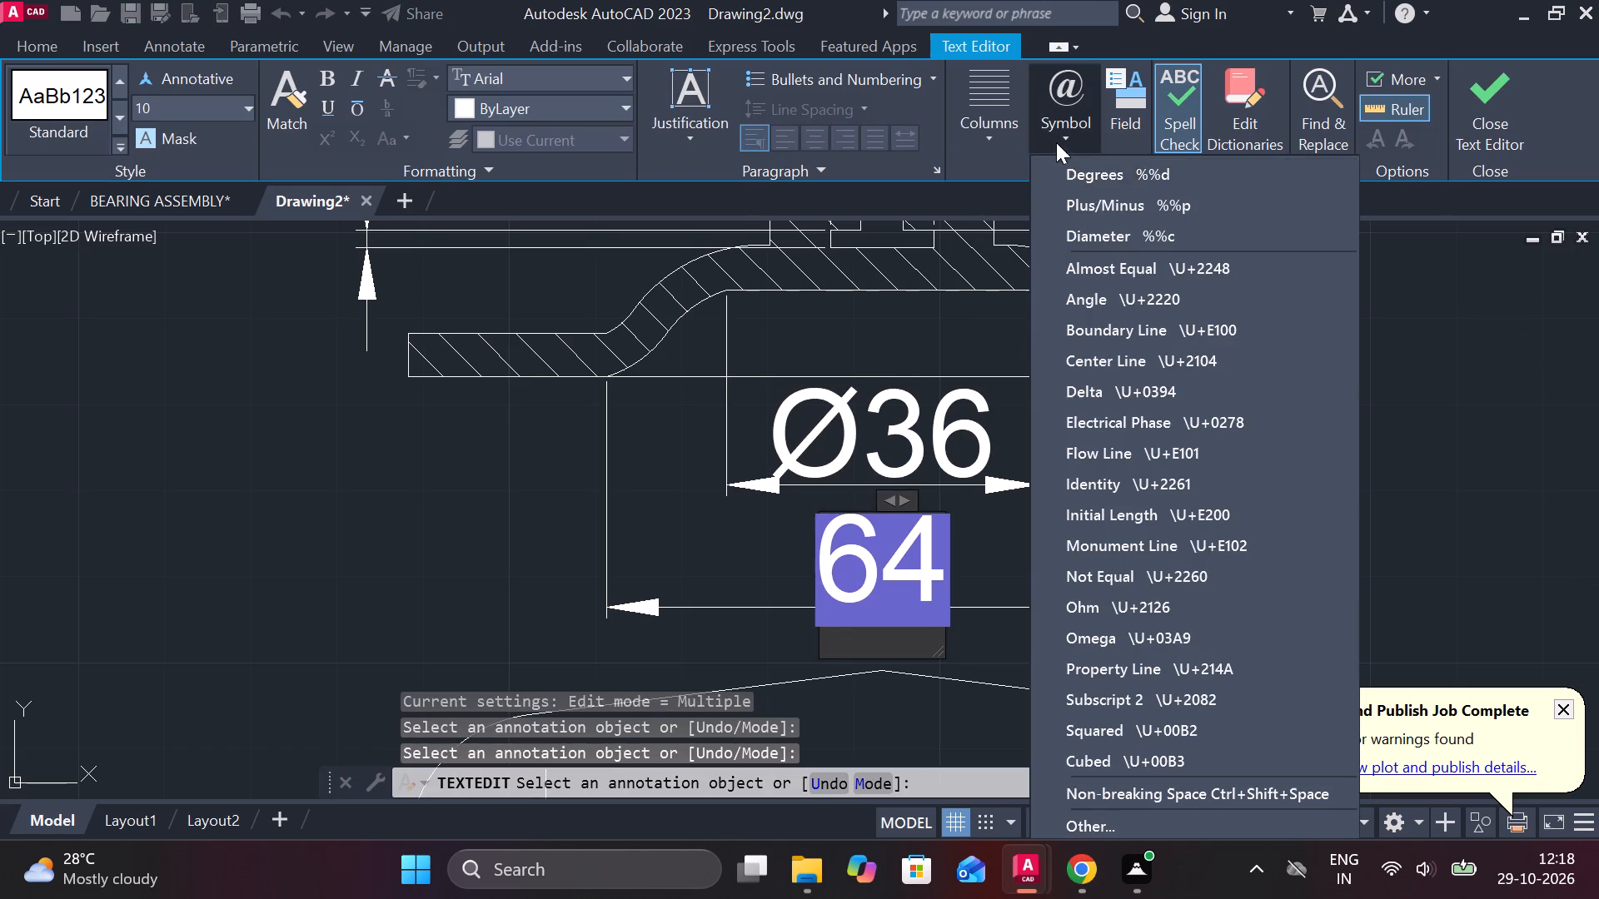
pyautogui.click(1084, 248)
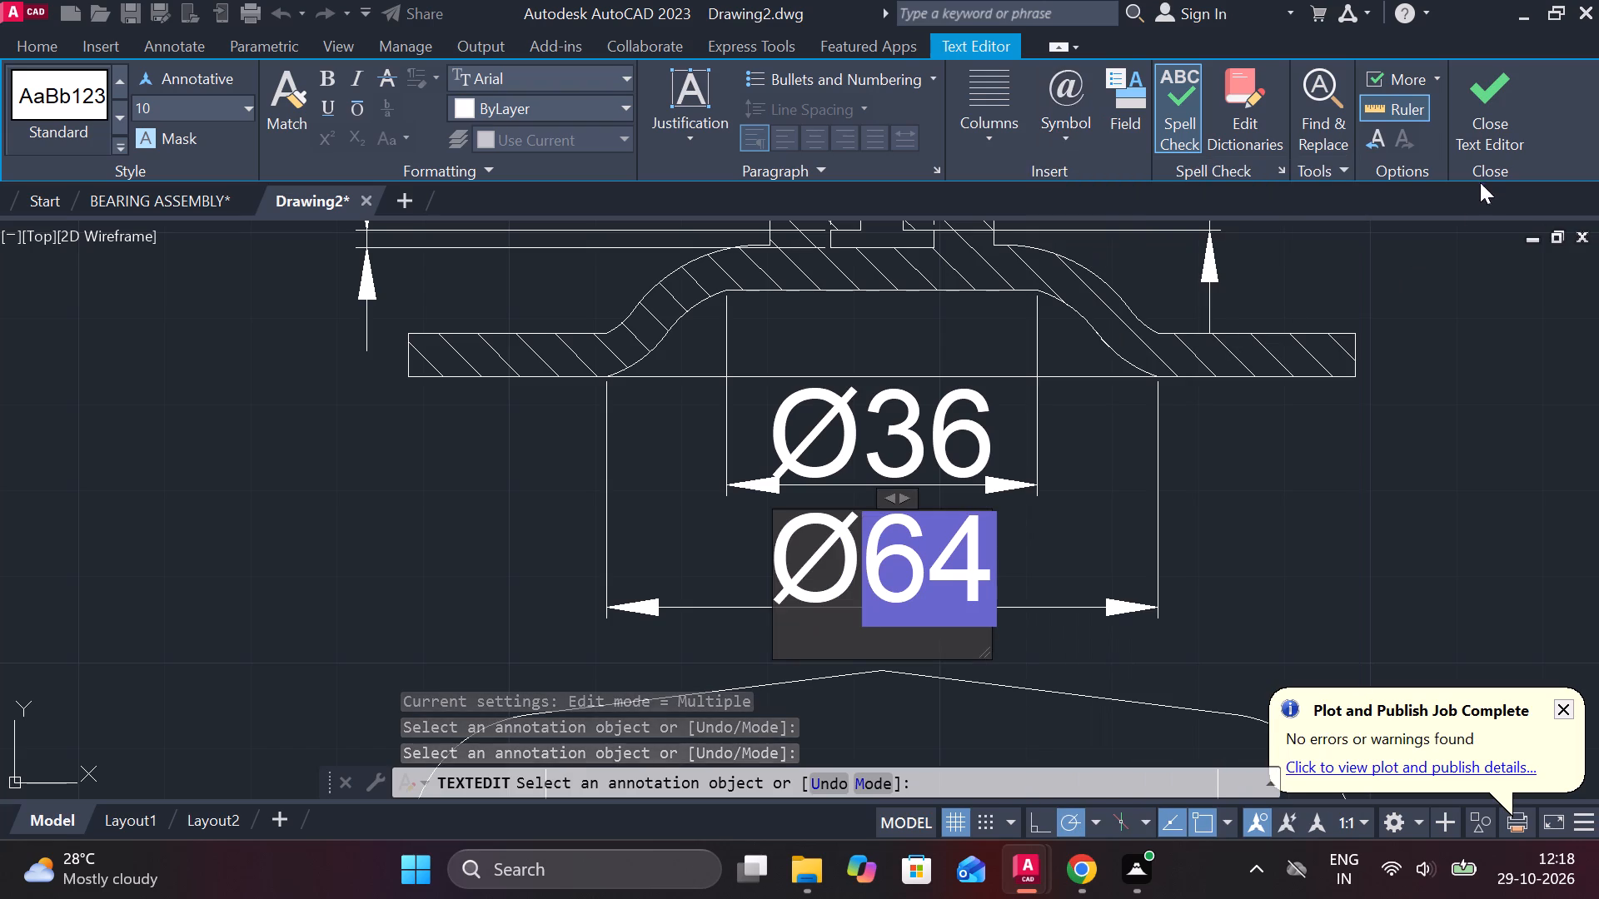
pyautogui.click(1460, 142)
# Add a vertical linear dimension for the profile's overall height, from boss top to base, placed well beyond the right flange end.
pyautogui.scroll(-3, 1077, 434)
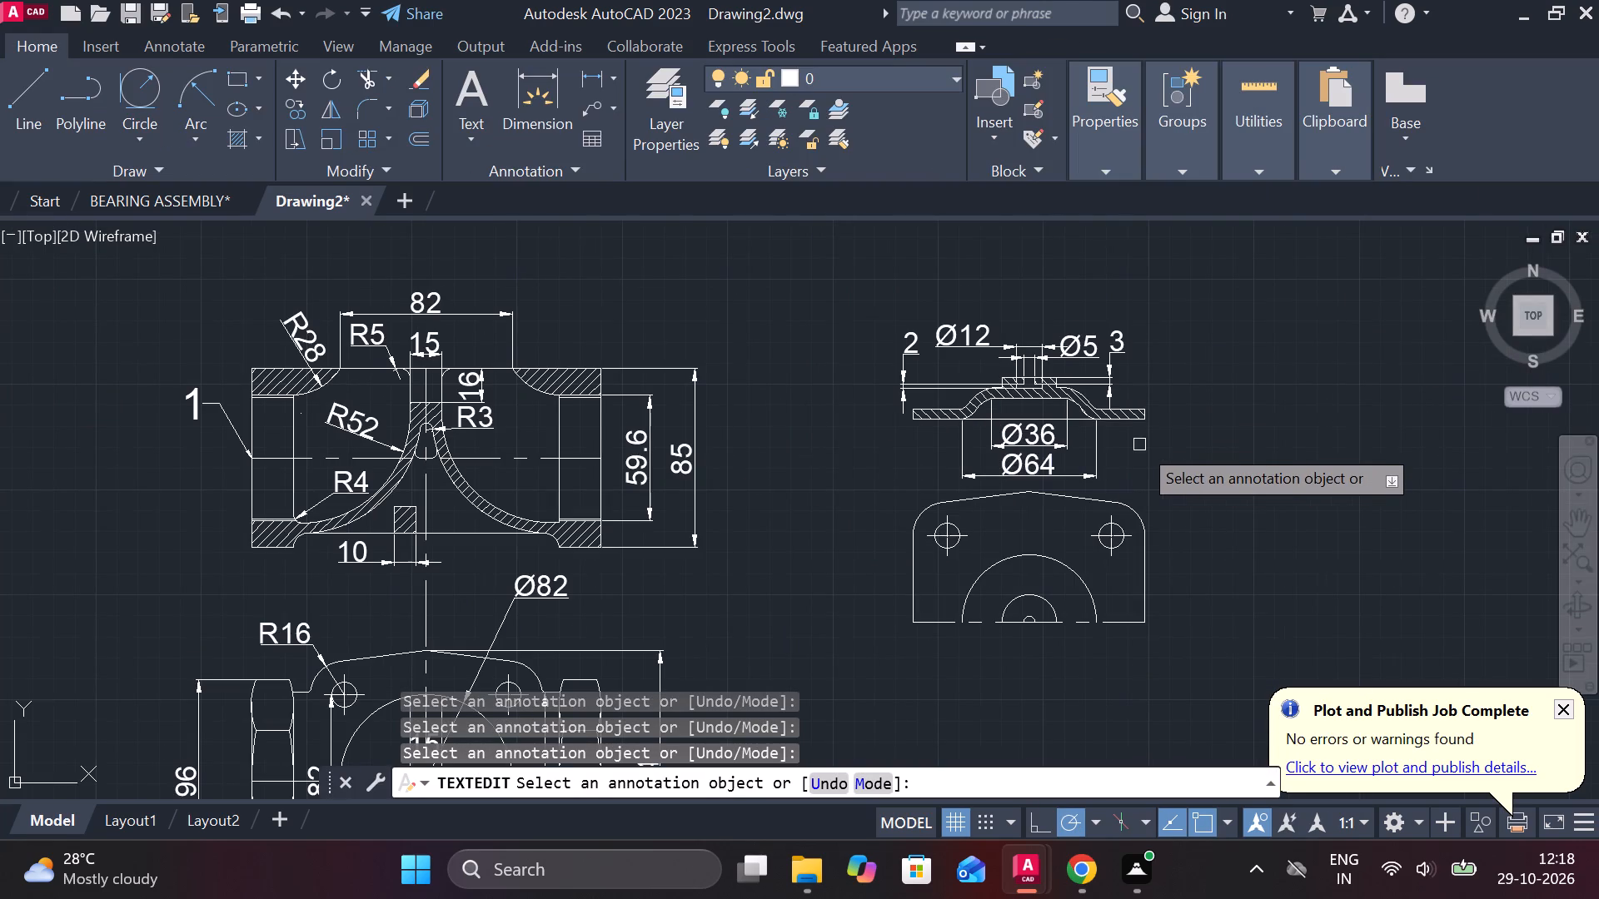
pyautogui.scroll(1, 1153, 448)
pyautogui.moveTo(1161, 455); pyautogui.dragTo(839, 477, button='middle')
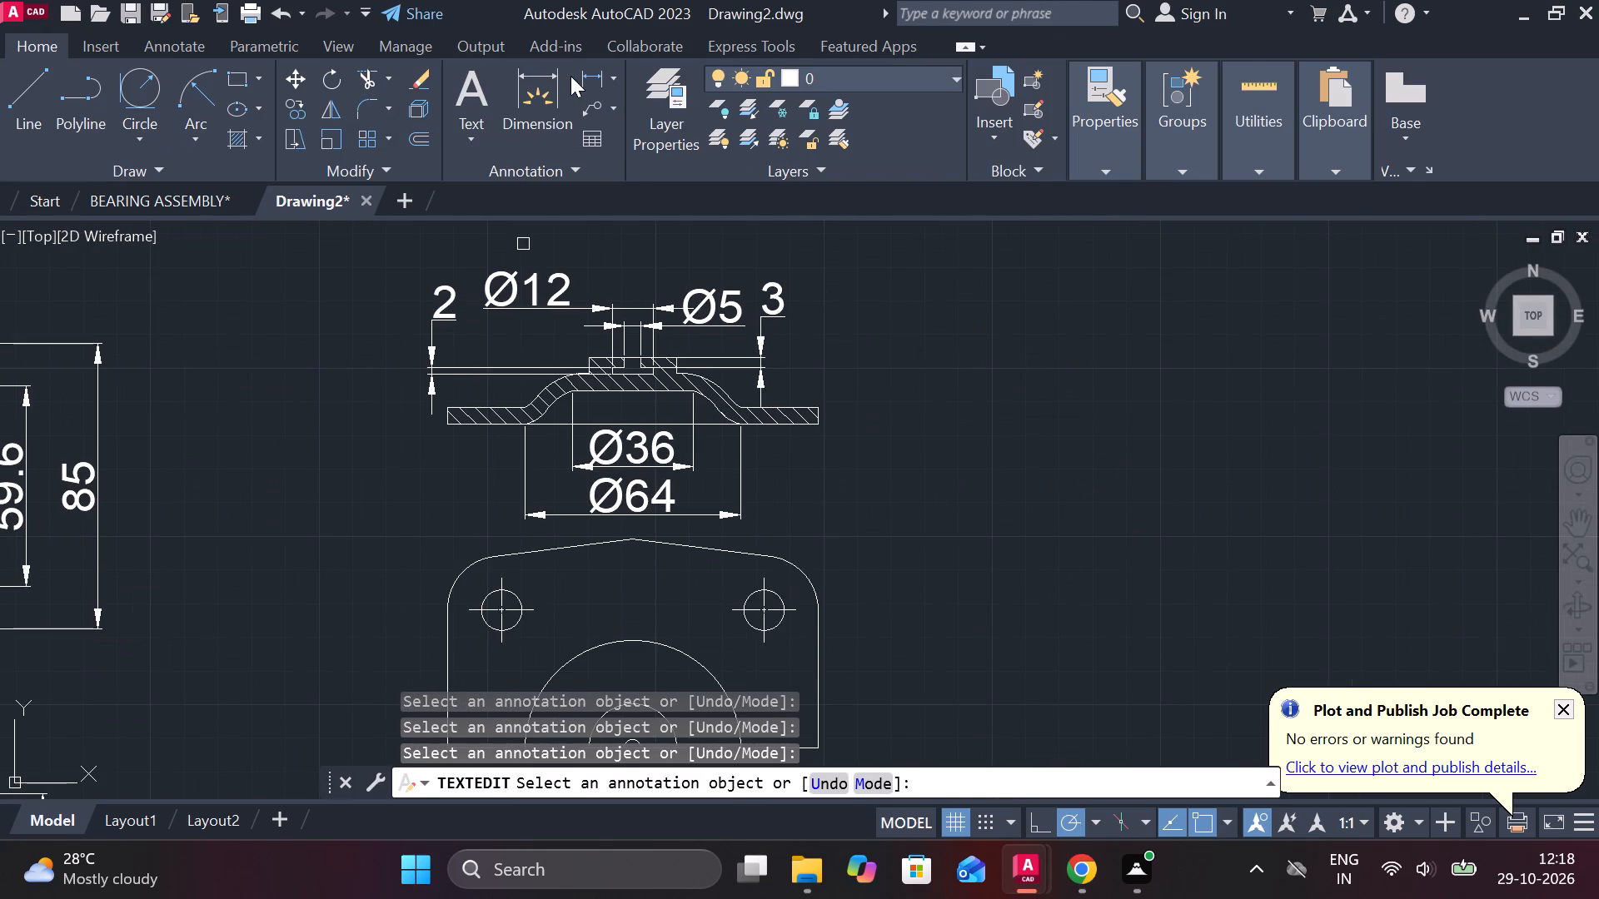
pyautogui.click(580, 79)
pyautogui.scroll(1, 856, 310)
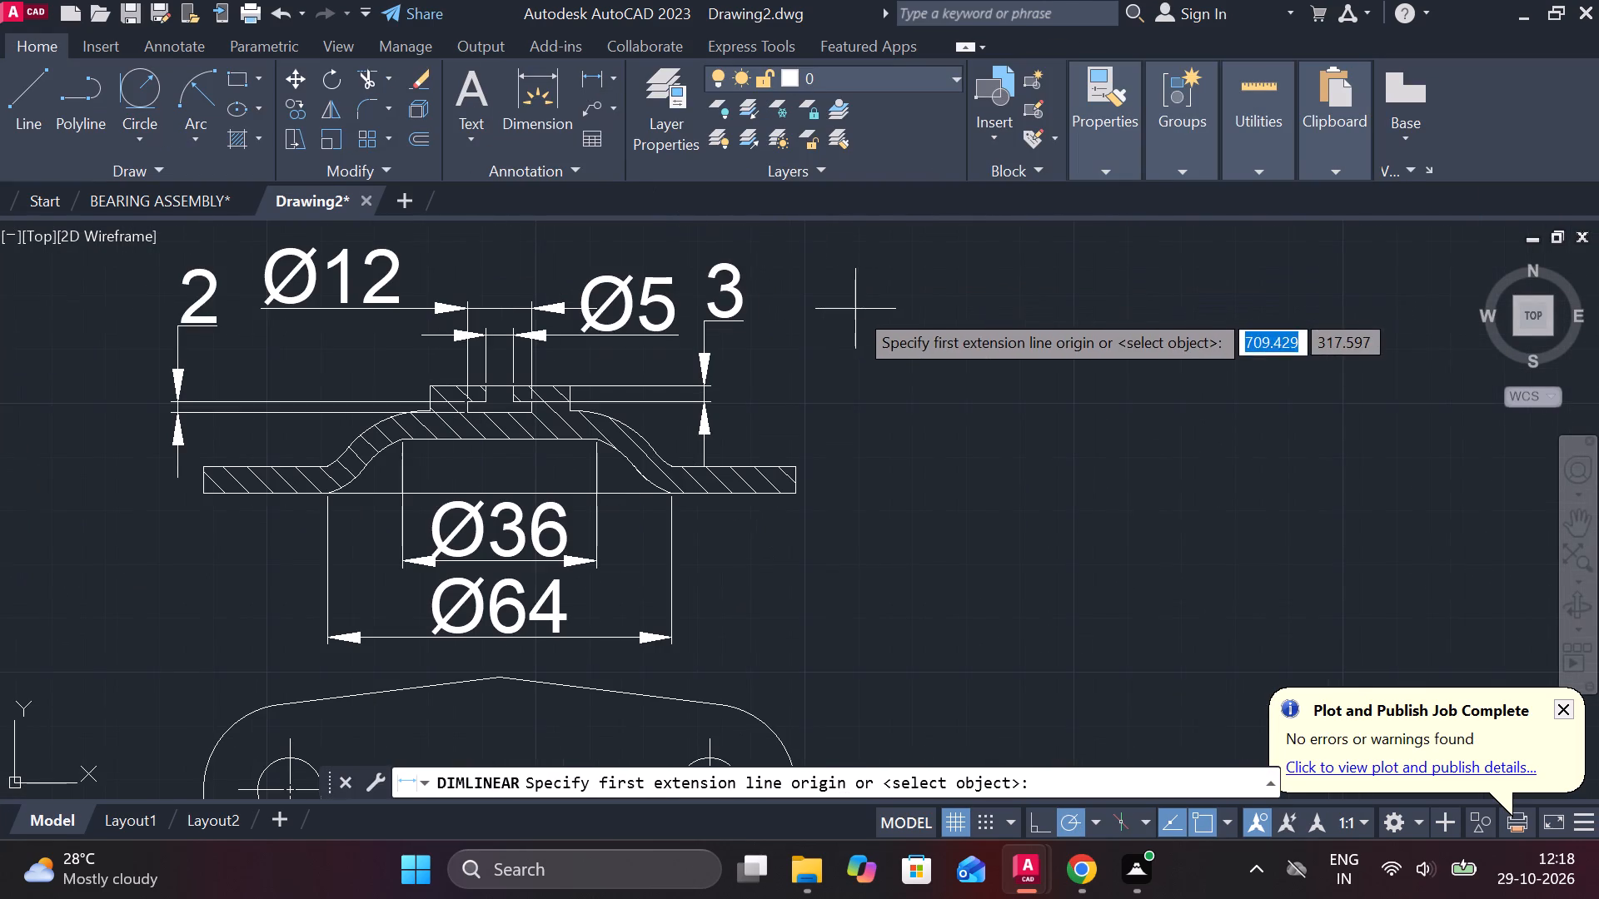
pyautogui.click(501, 383)
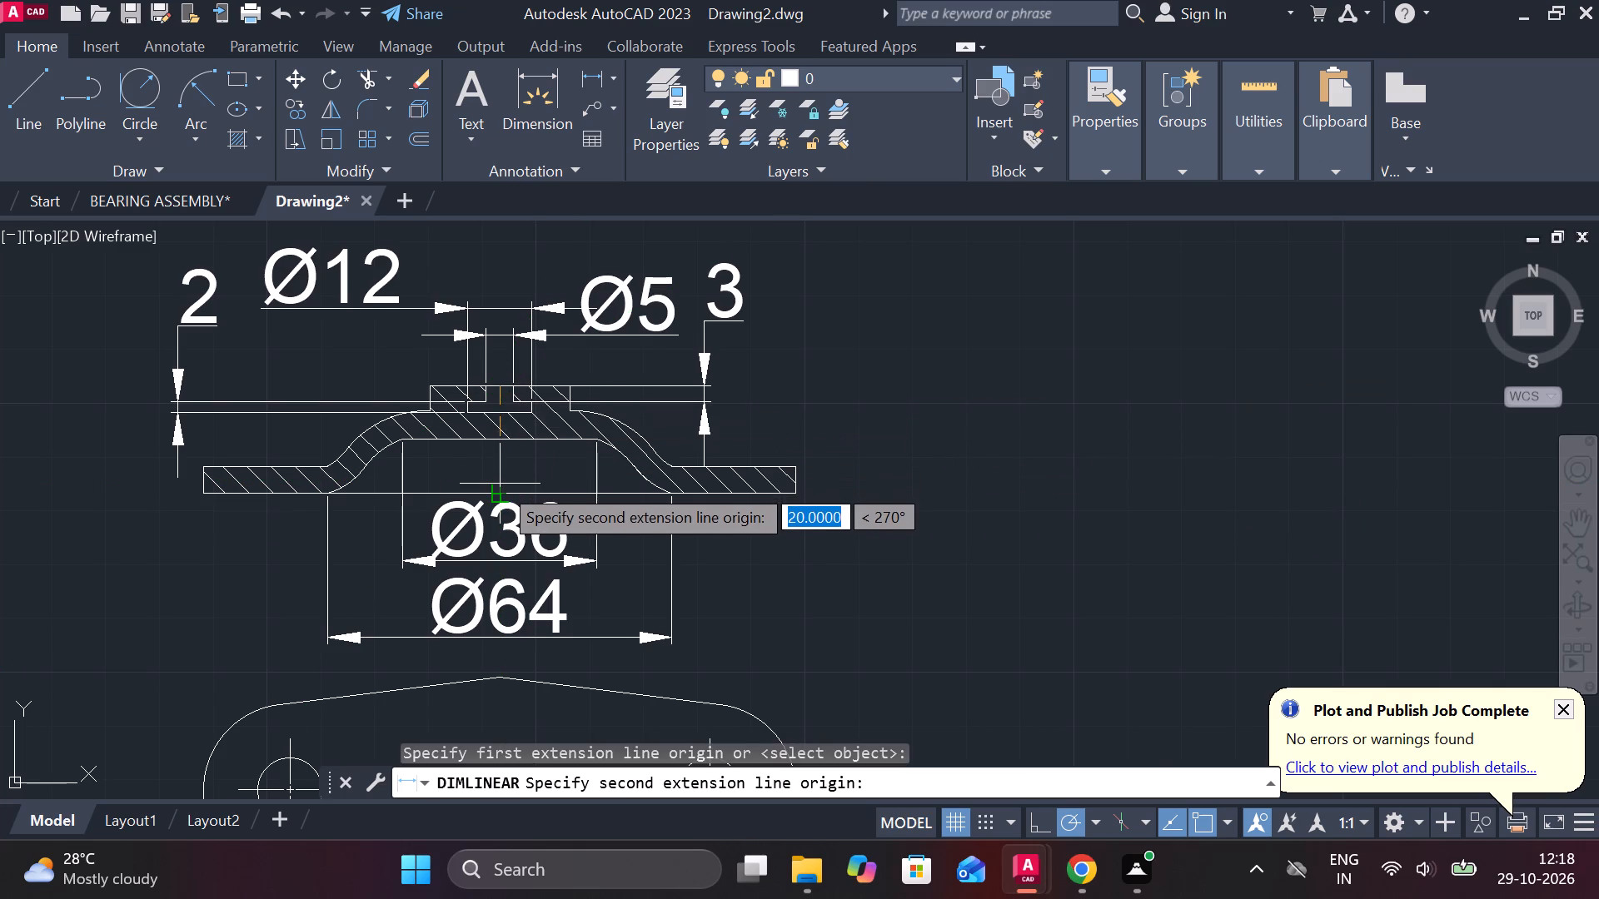
pyautogui.click(499, 497)
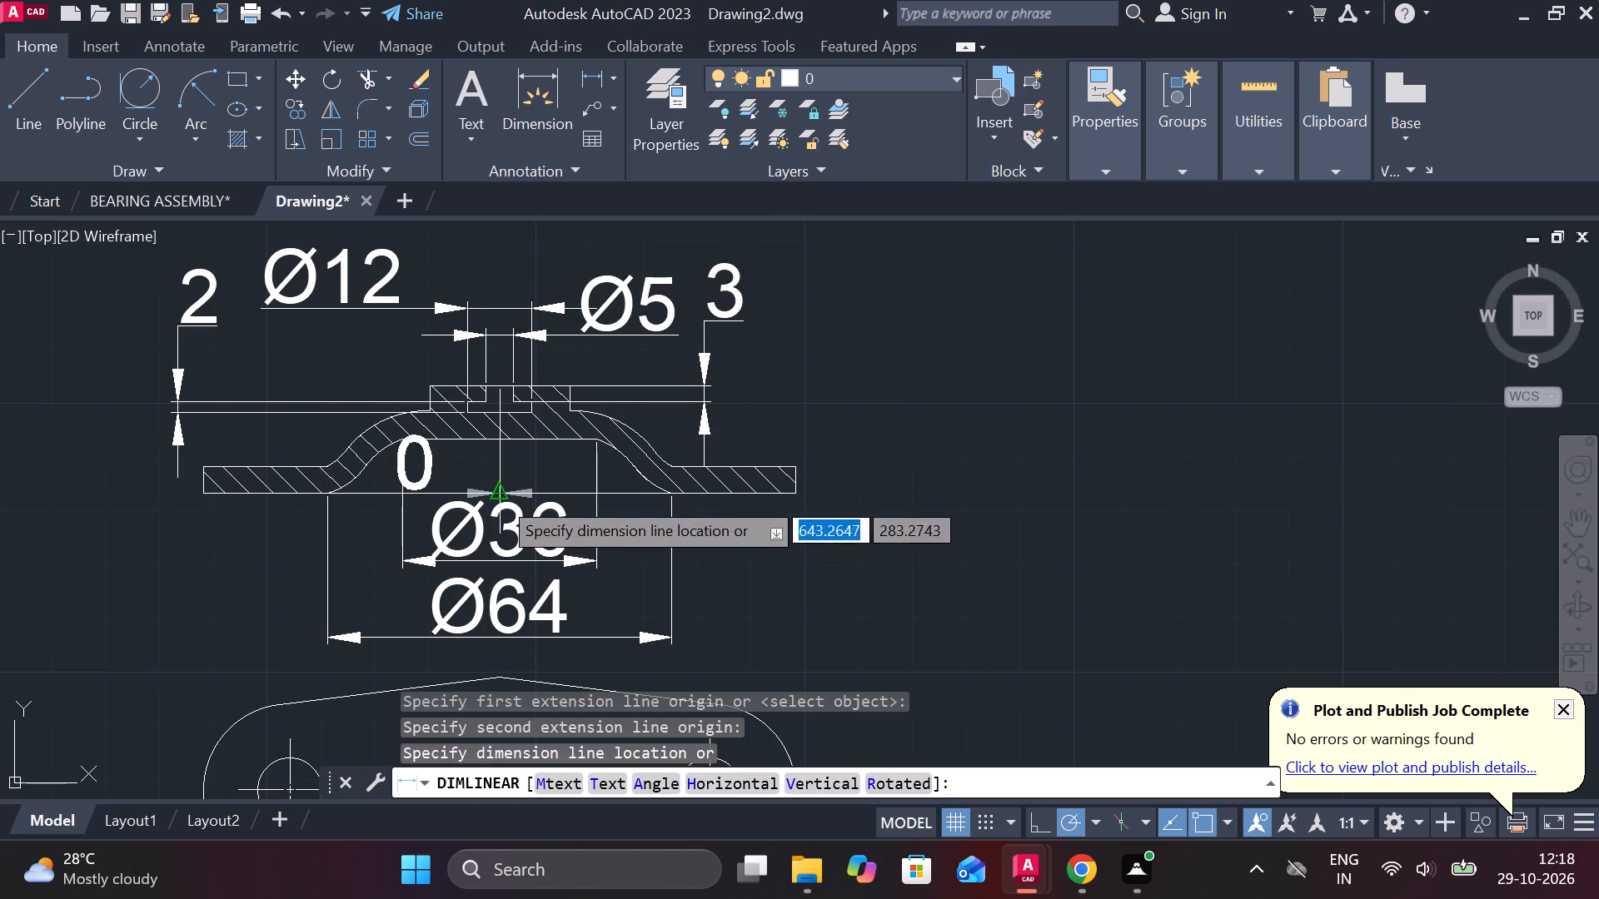
pyautogui.click(934, 469)
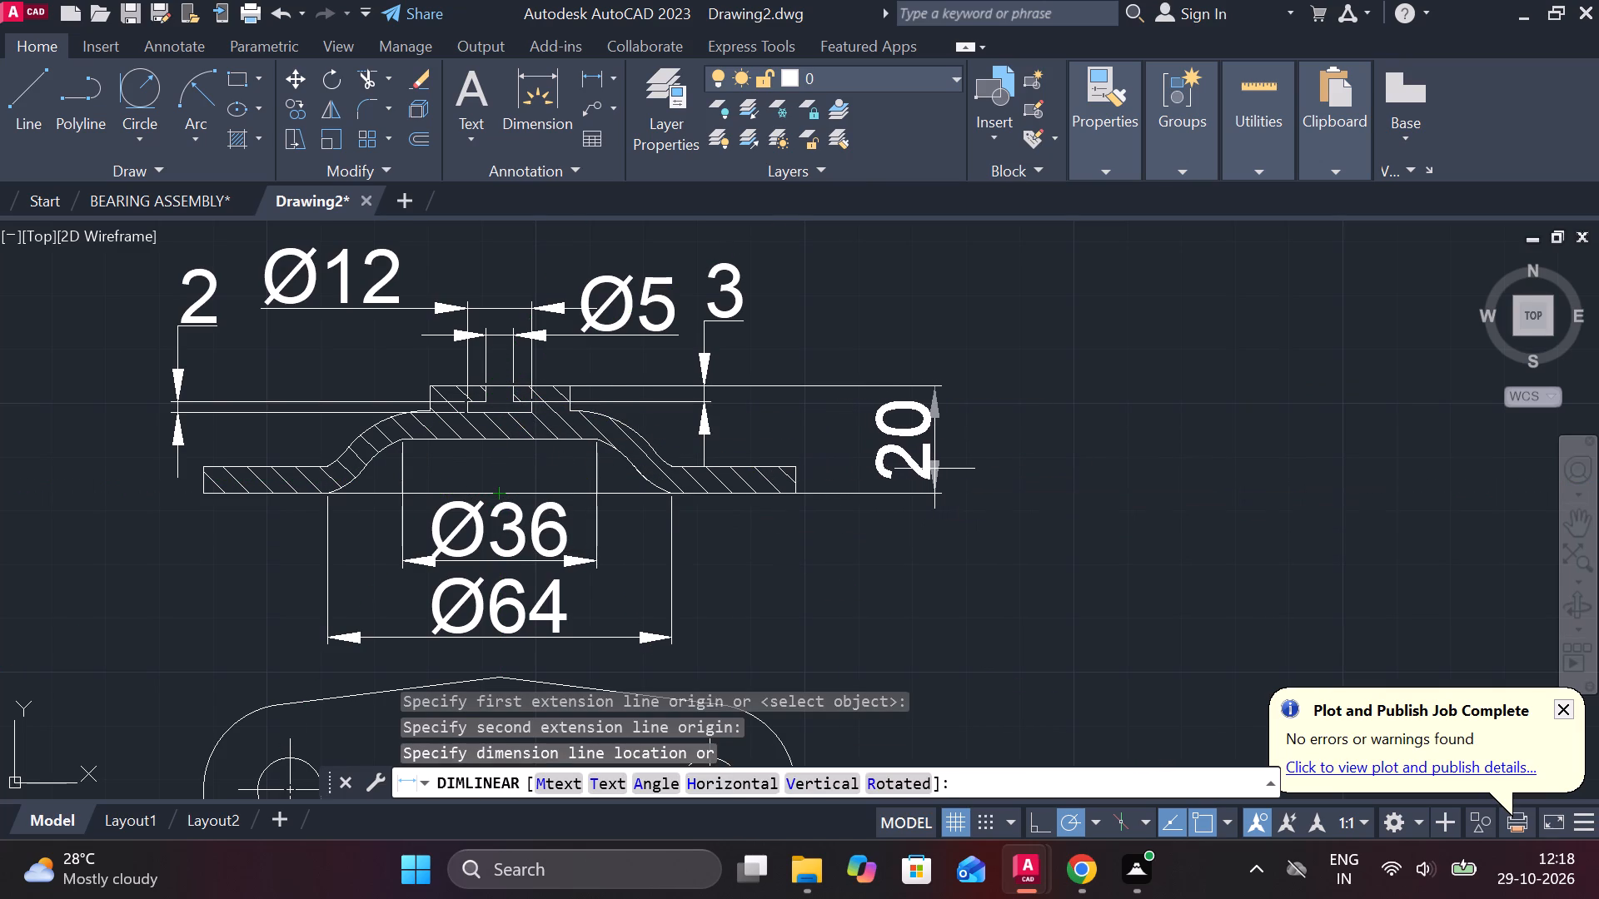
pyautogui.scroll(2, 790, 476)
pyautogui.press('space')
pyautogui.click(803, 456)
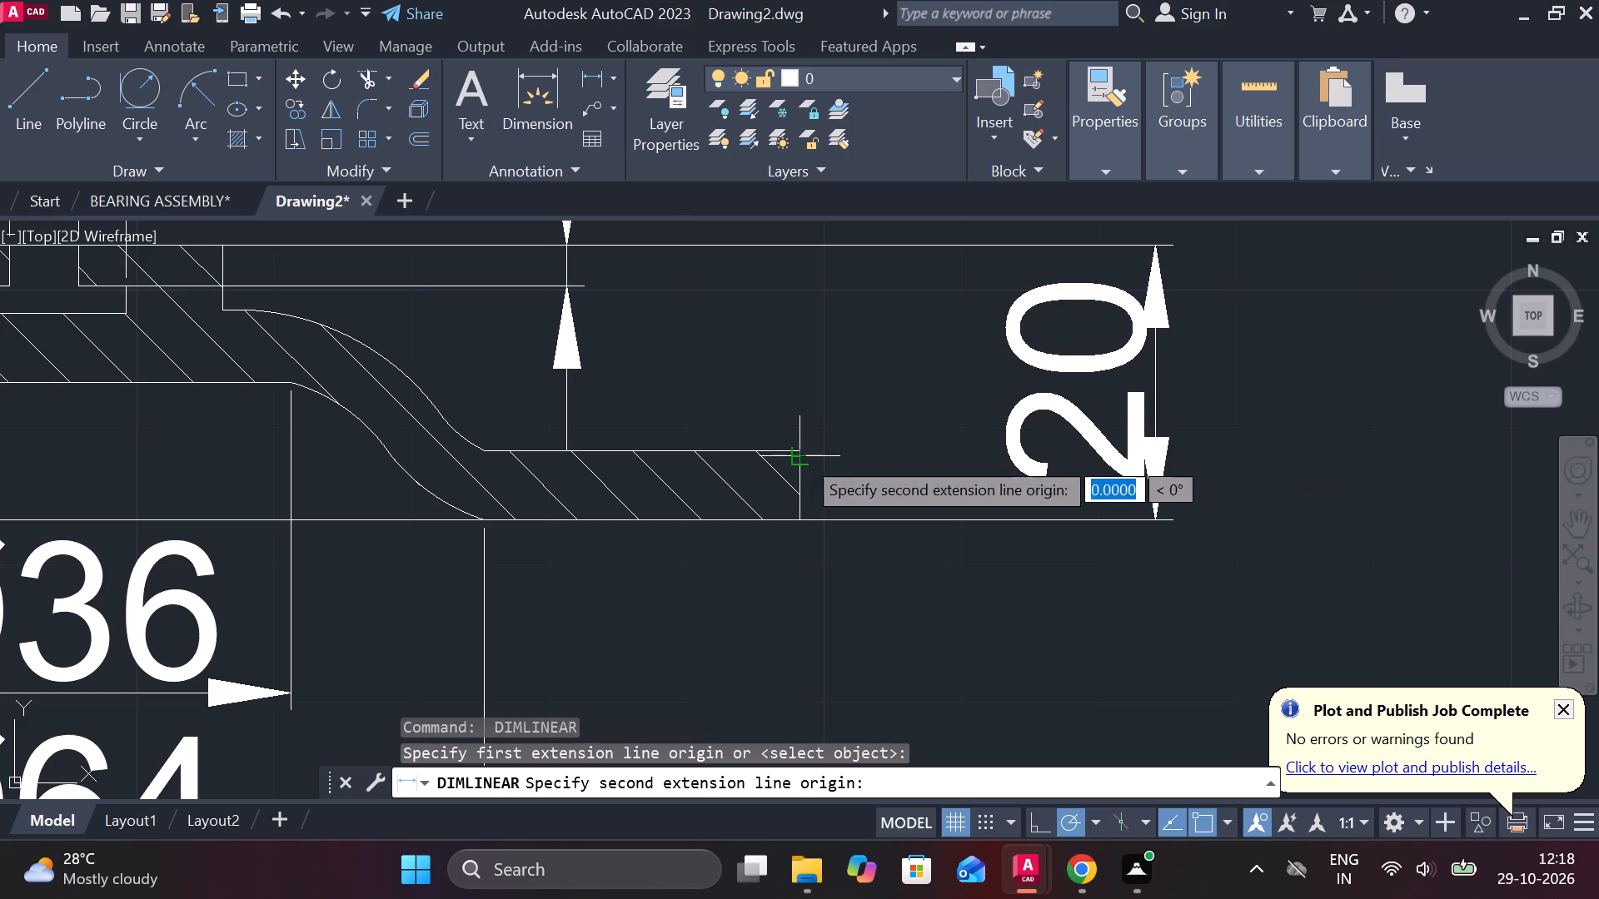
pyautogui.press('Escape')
# Add a vertical linear dimension for the flange thickness at the profile's right end, placed inside the overall height dimension.
pyautogui.press('space')
pyautogui.click(802, 440)
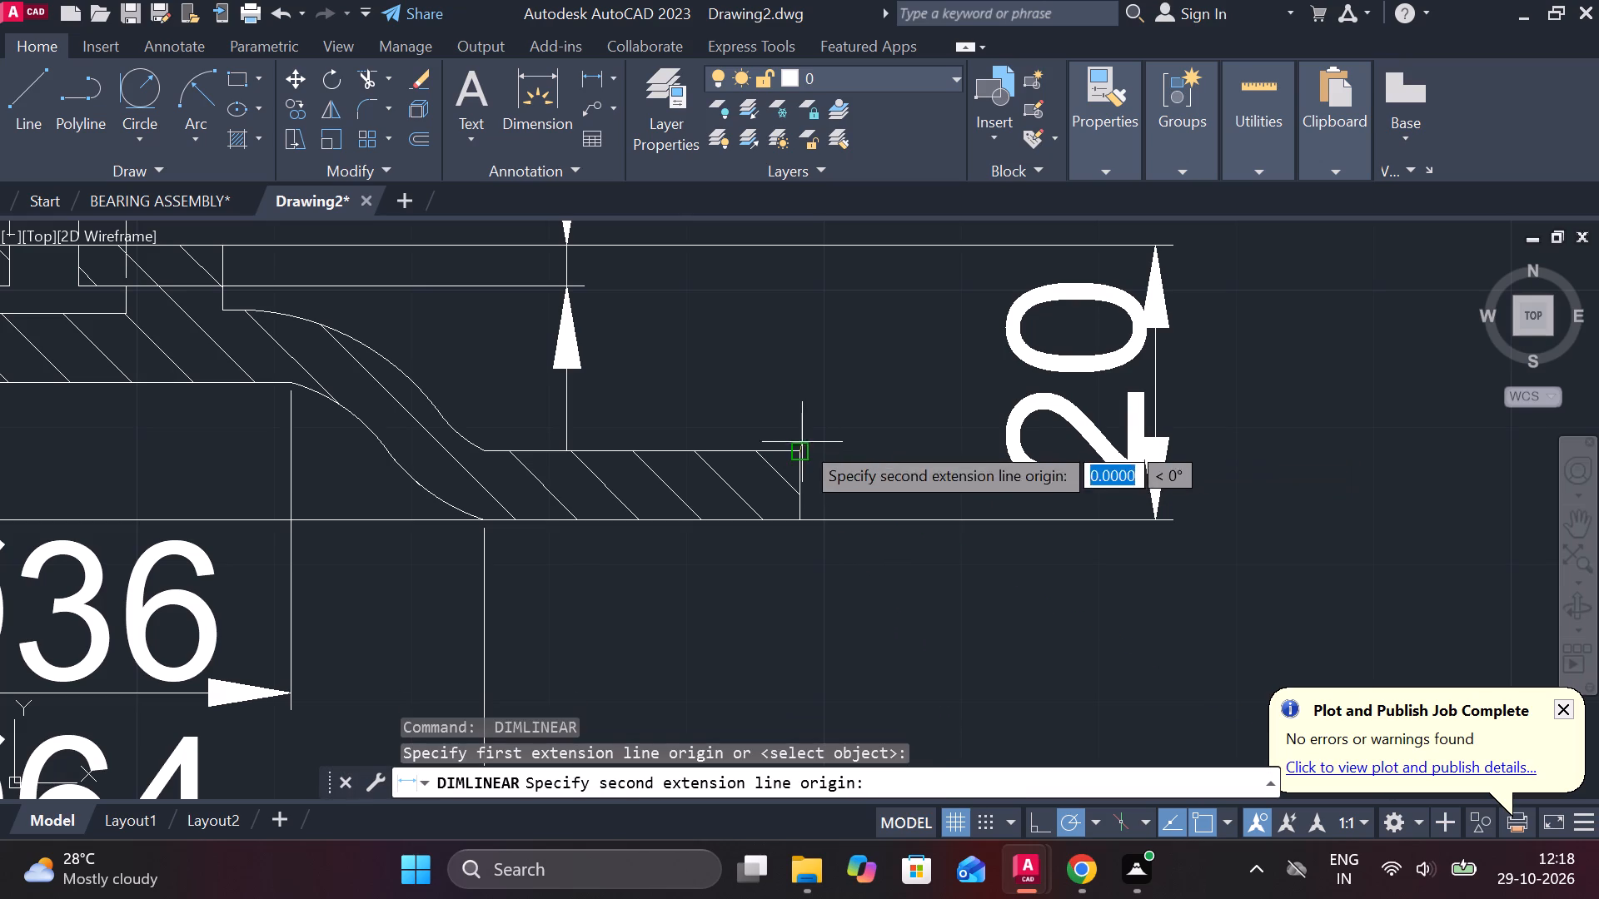
pyautogui.click(805, 508)
pyautogui.click(916, 542)
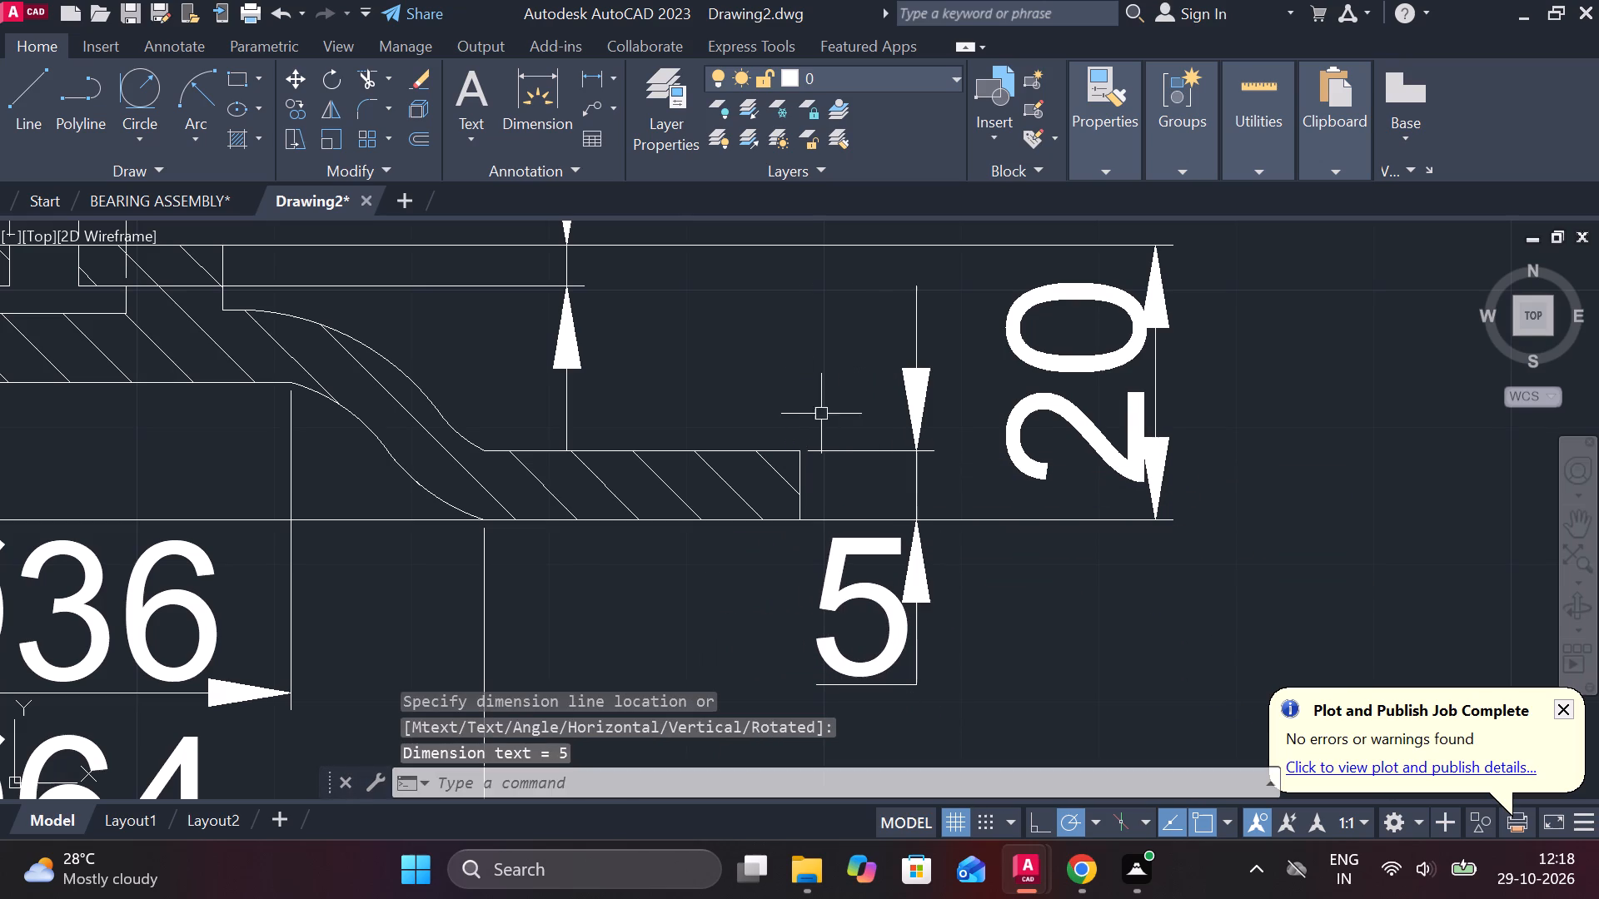
# Add a vertical linear dimension from the boss top level to the flange's upper face, placed above the right flange end.
pyautogui.press('space')
pyautogui.click(776, 257)
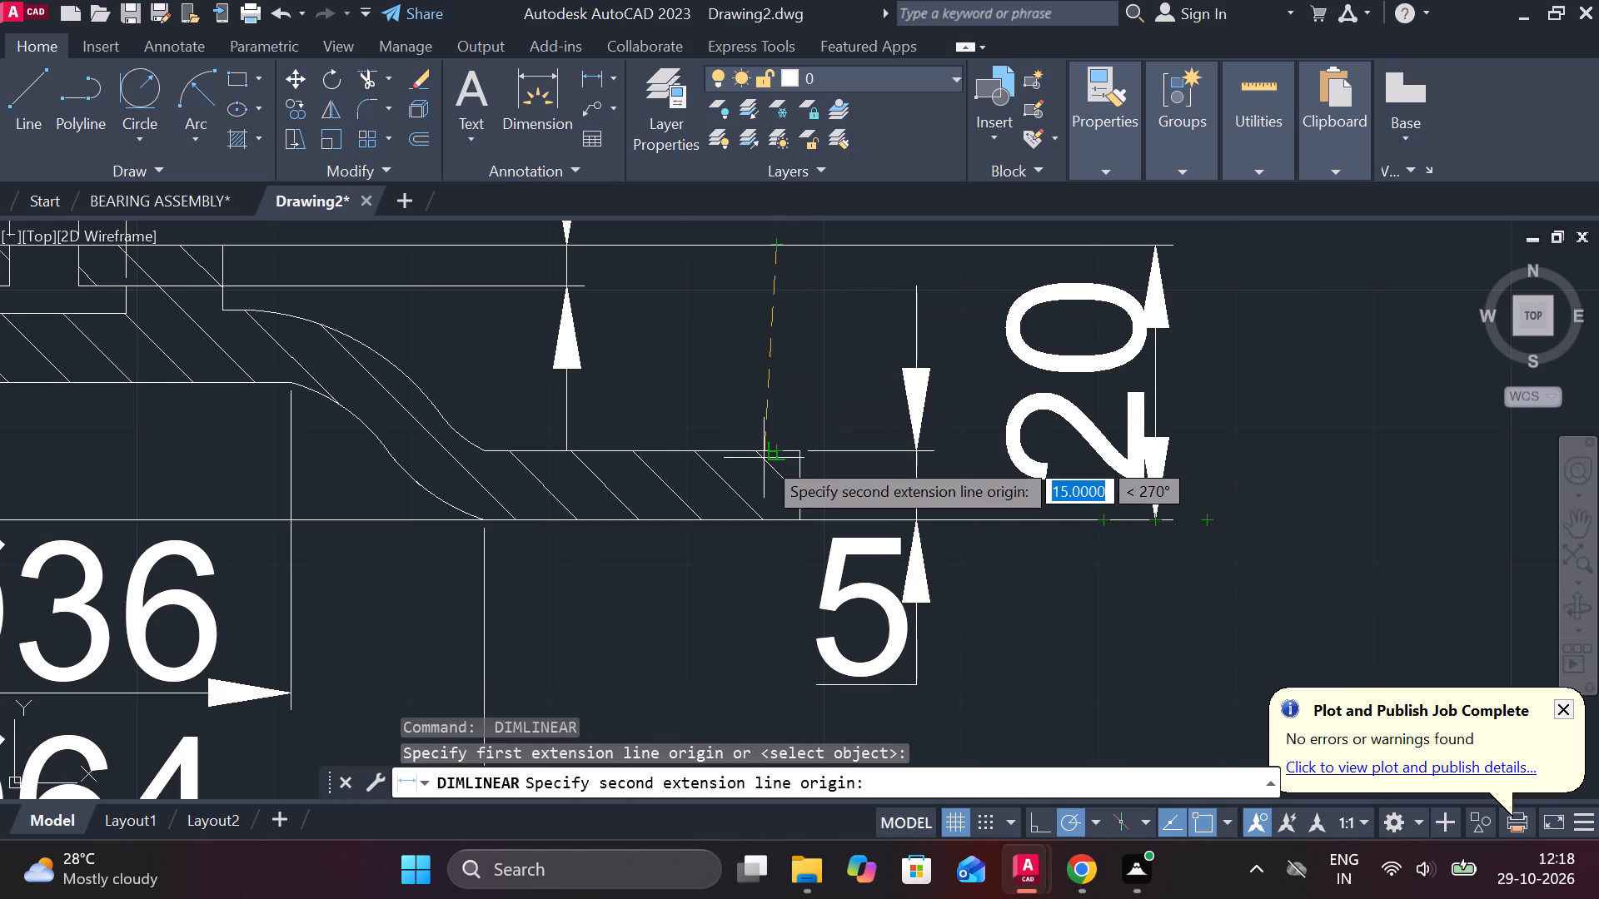
pyautogui.click(764, 458)
pyautogui.click(772, 423)
# Add a radius dimension to the upper-left corner arc of the half plan view, placed outside the outline.
pyautogui.scroll(-3, 802, 425)
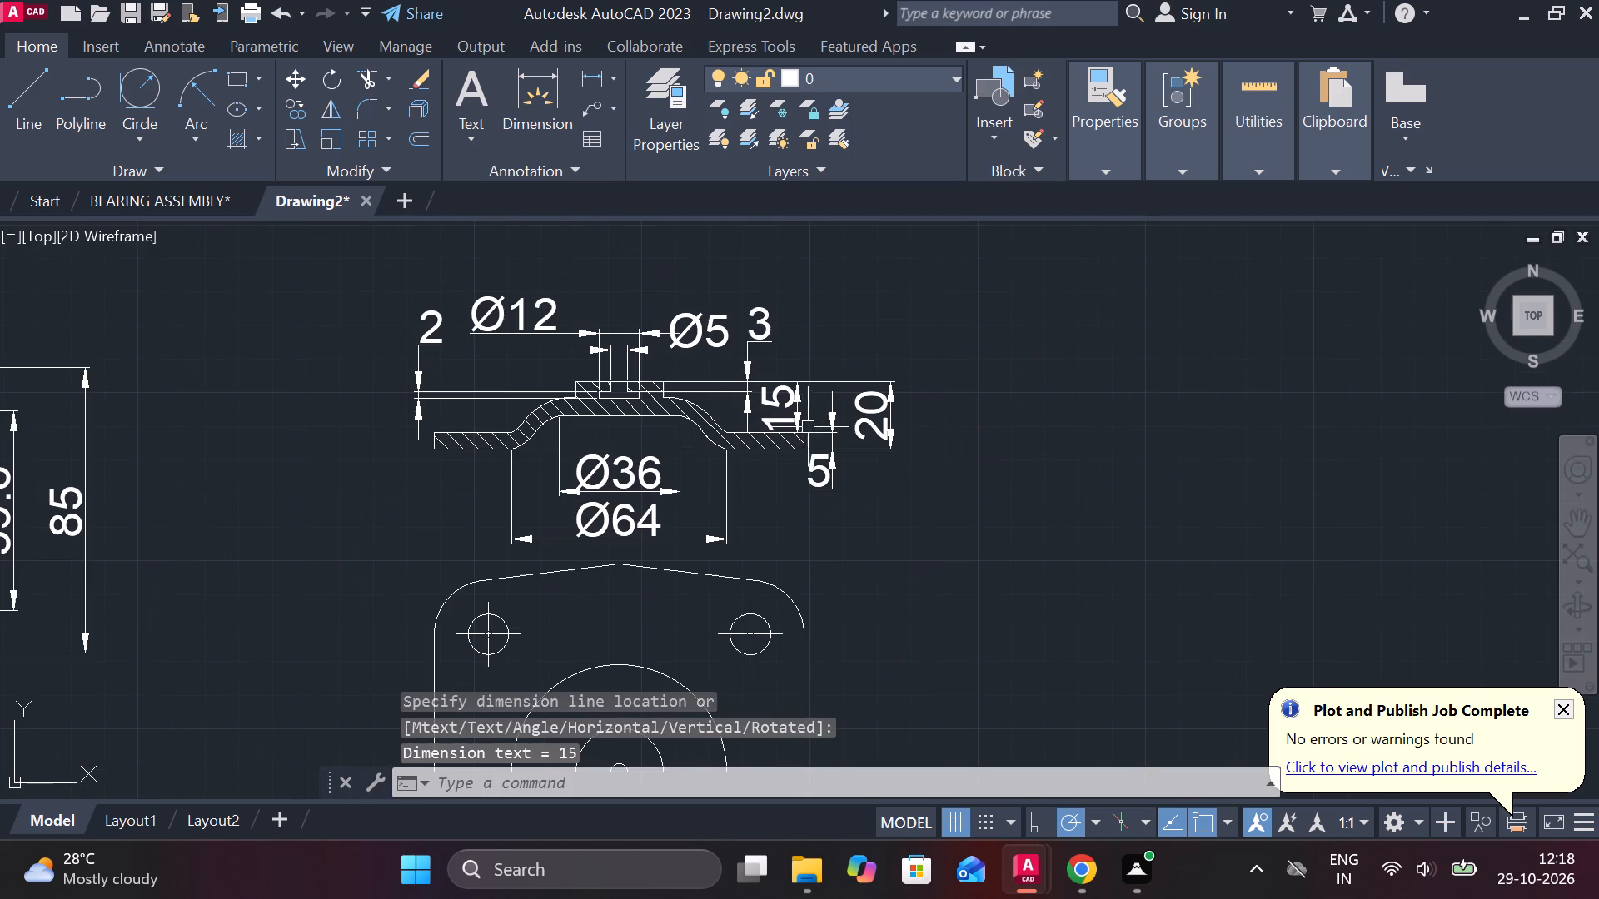
pyautogui.scroll(-2, 998, 476)
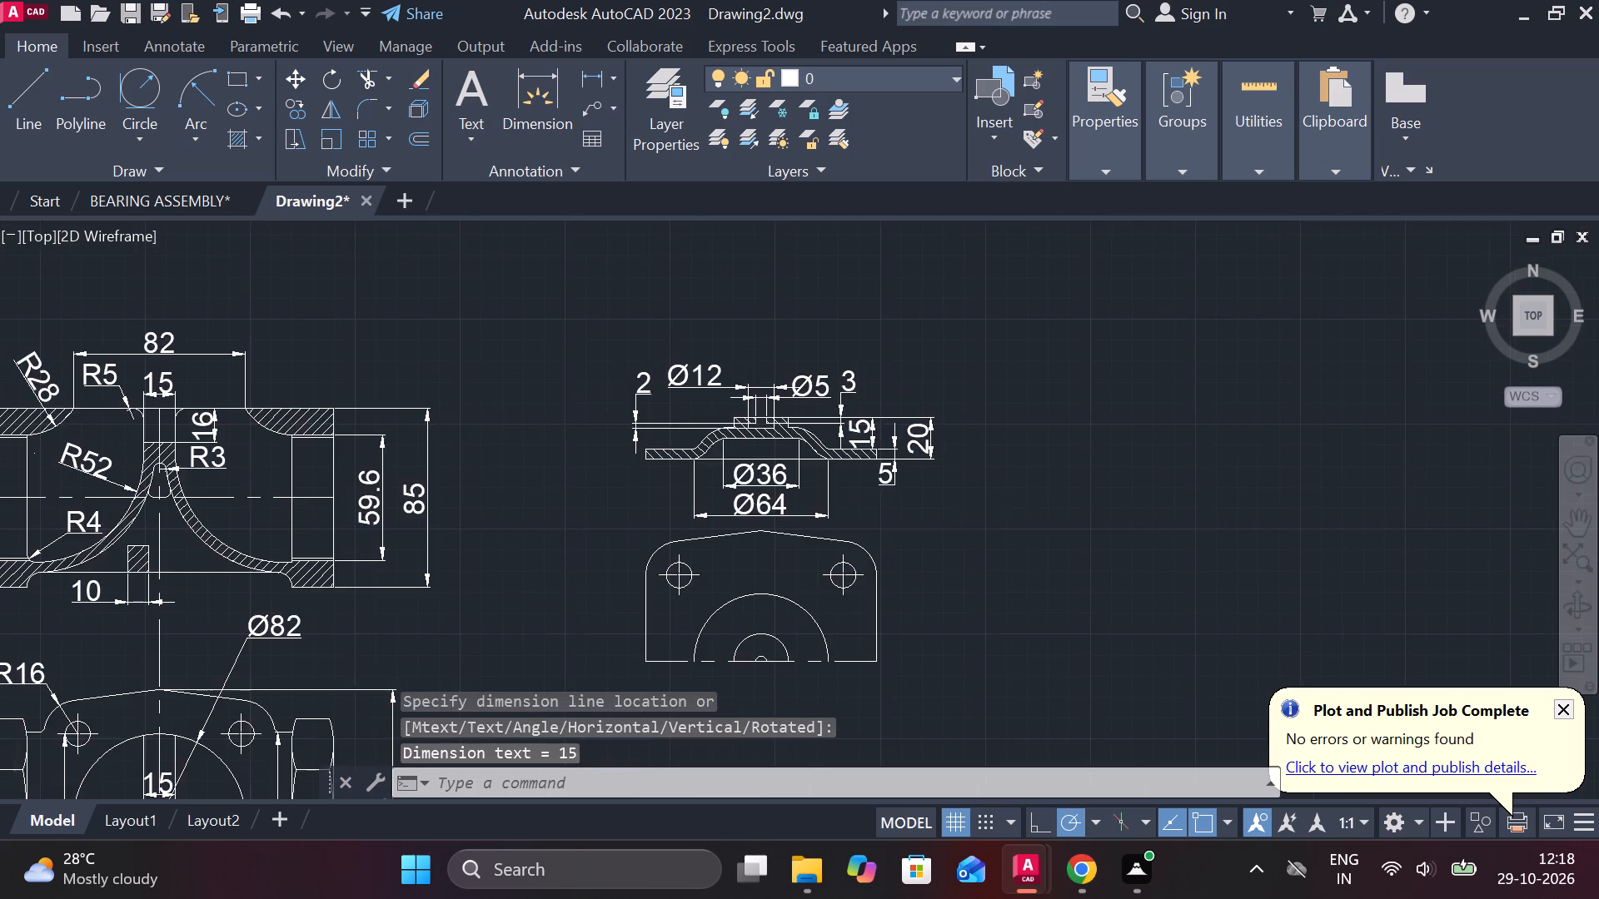
pyautogui.scroll(-1, 998, 513)
pyautogui.scroll(1, 907, 537)
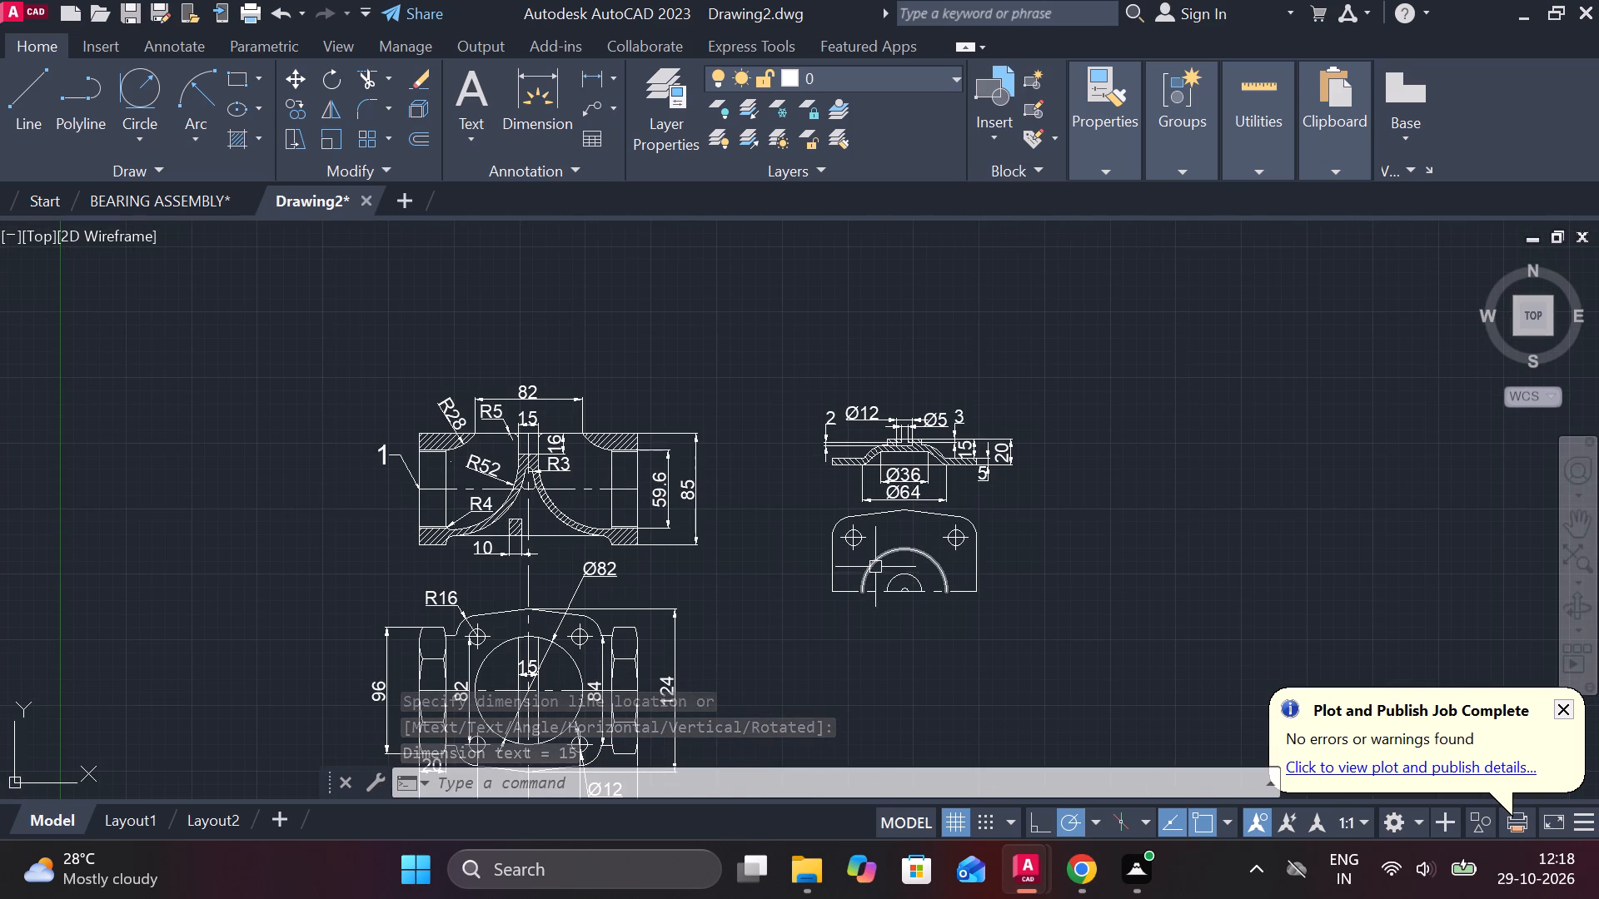
pyautogui.click(620, 87)
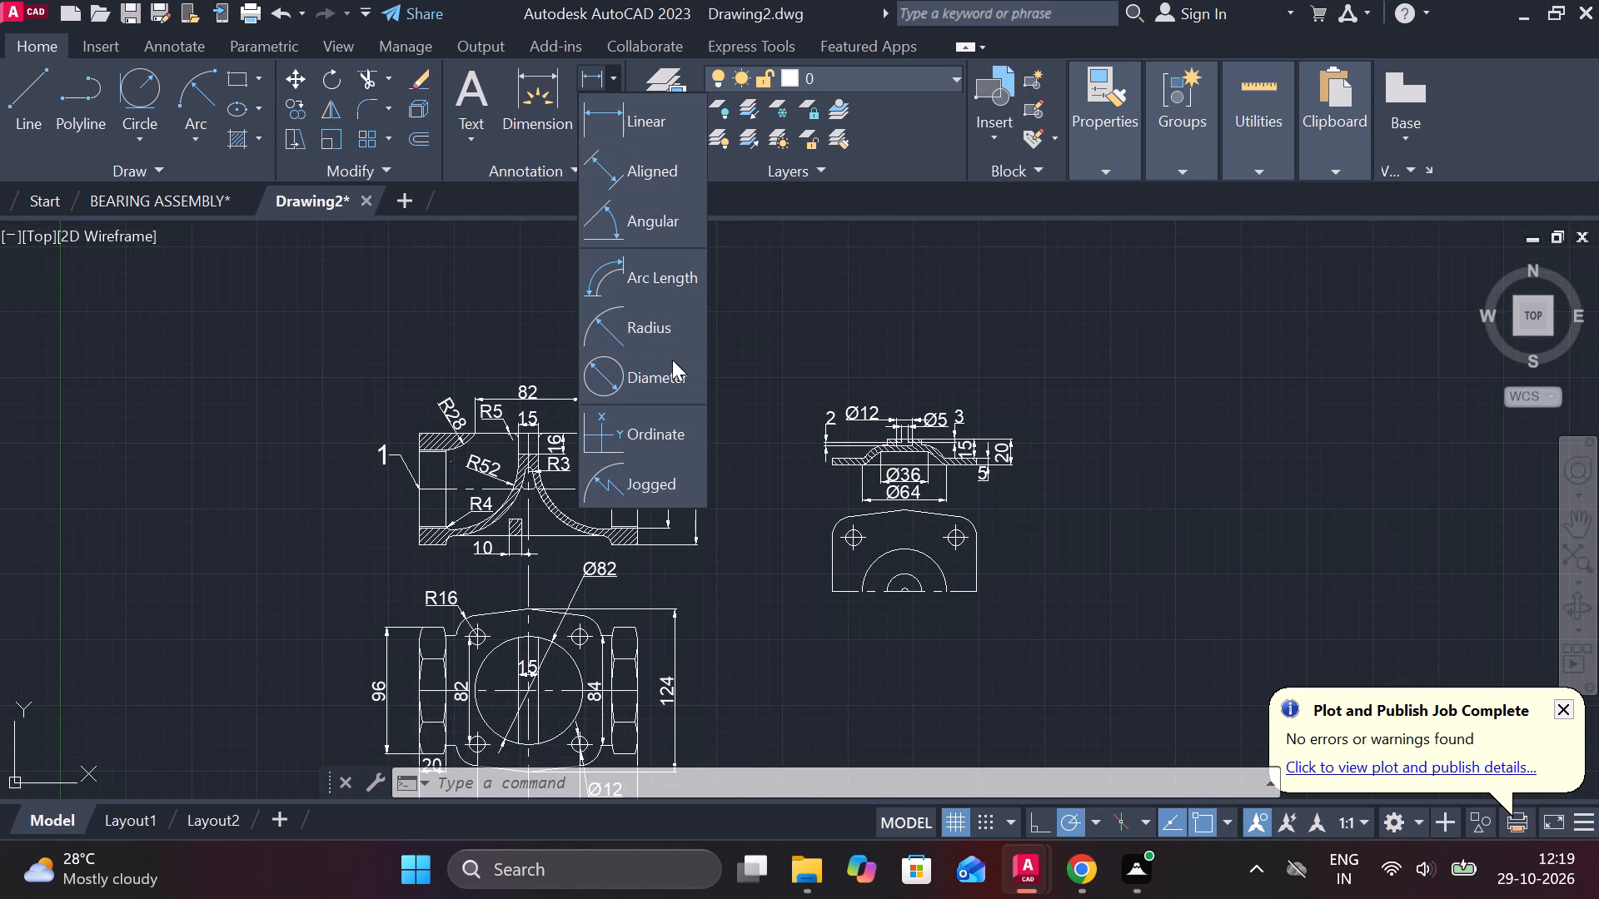
pyautogui.click(650, 338)
pyautogui.scroll(3, 821, 538)
pyautogui.click(876, 503)
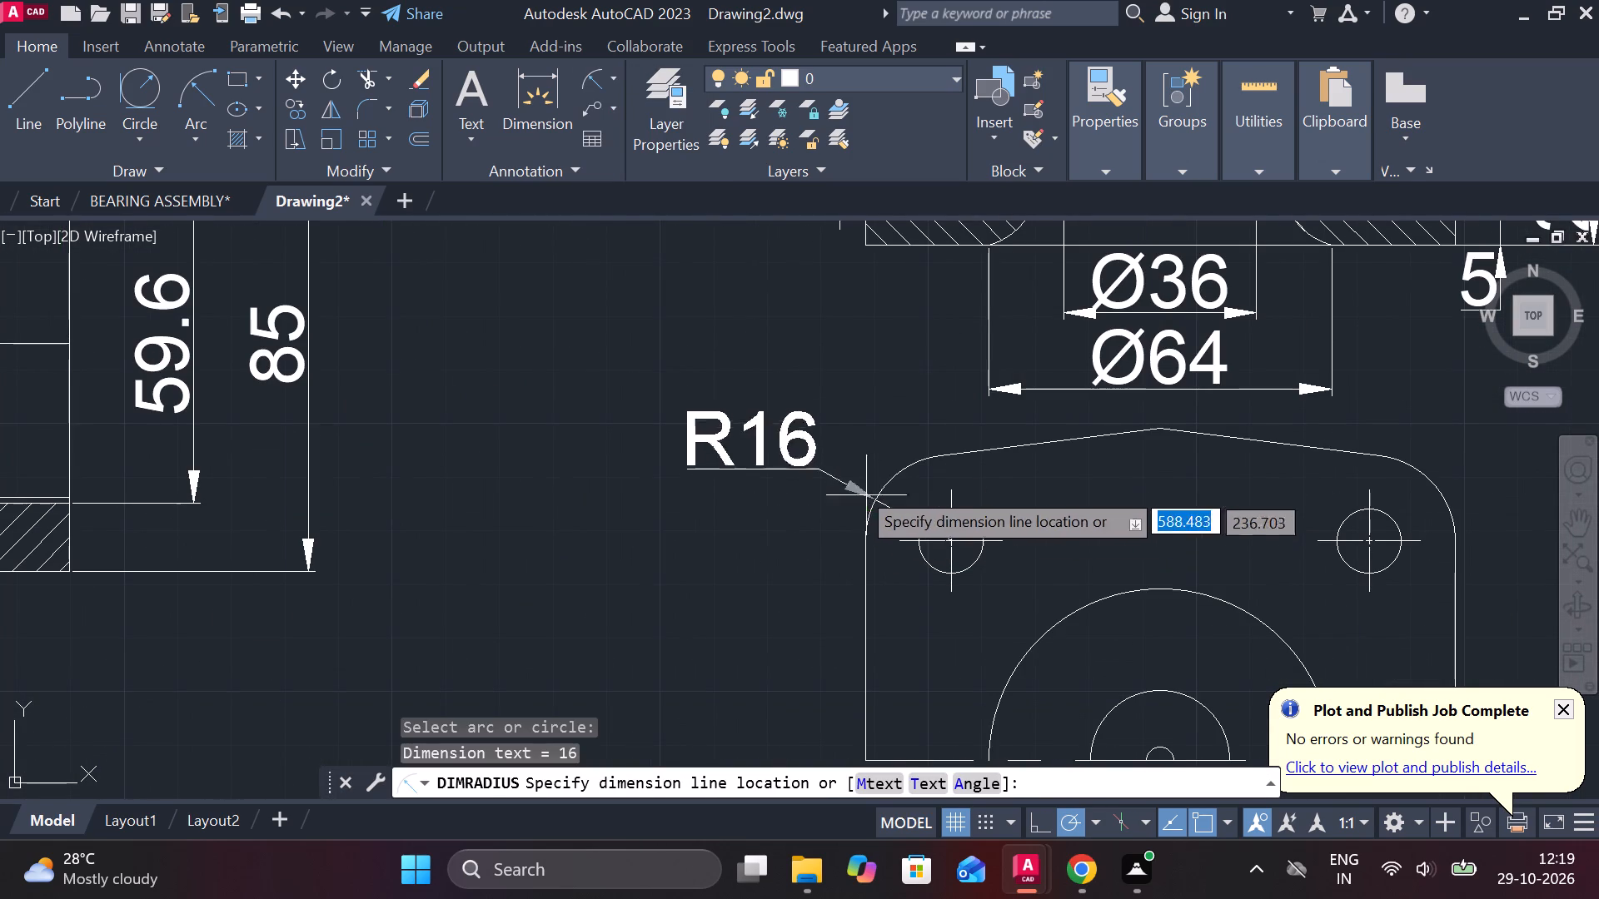
pyautogui.click(838, 461)
# Add a diameter dimension to the boss semicircle in the half plan view, placed below its base line on the left.
pyautogui.scroll(-1, 861, 514)
pyautogui.moveTo(915, 549); pyautogui.dragTo(597, 492, button='middle')
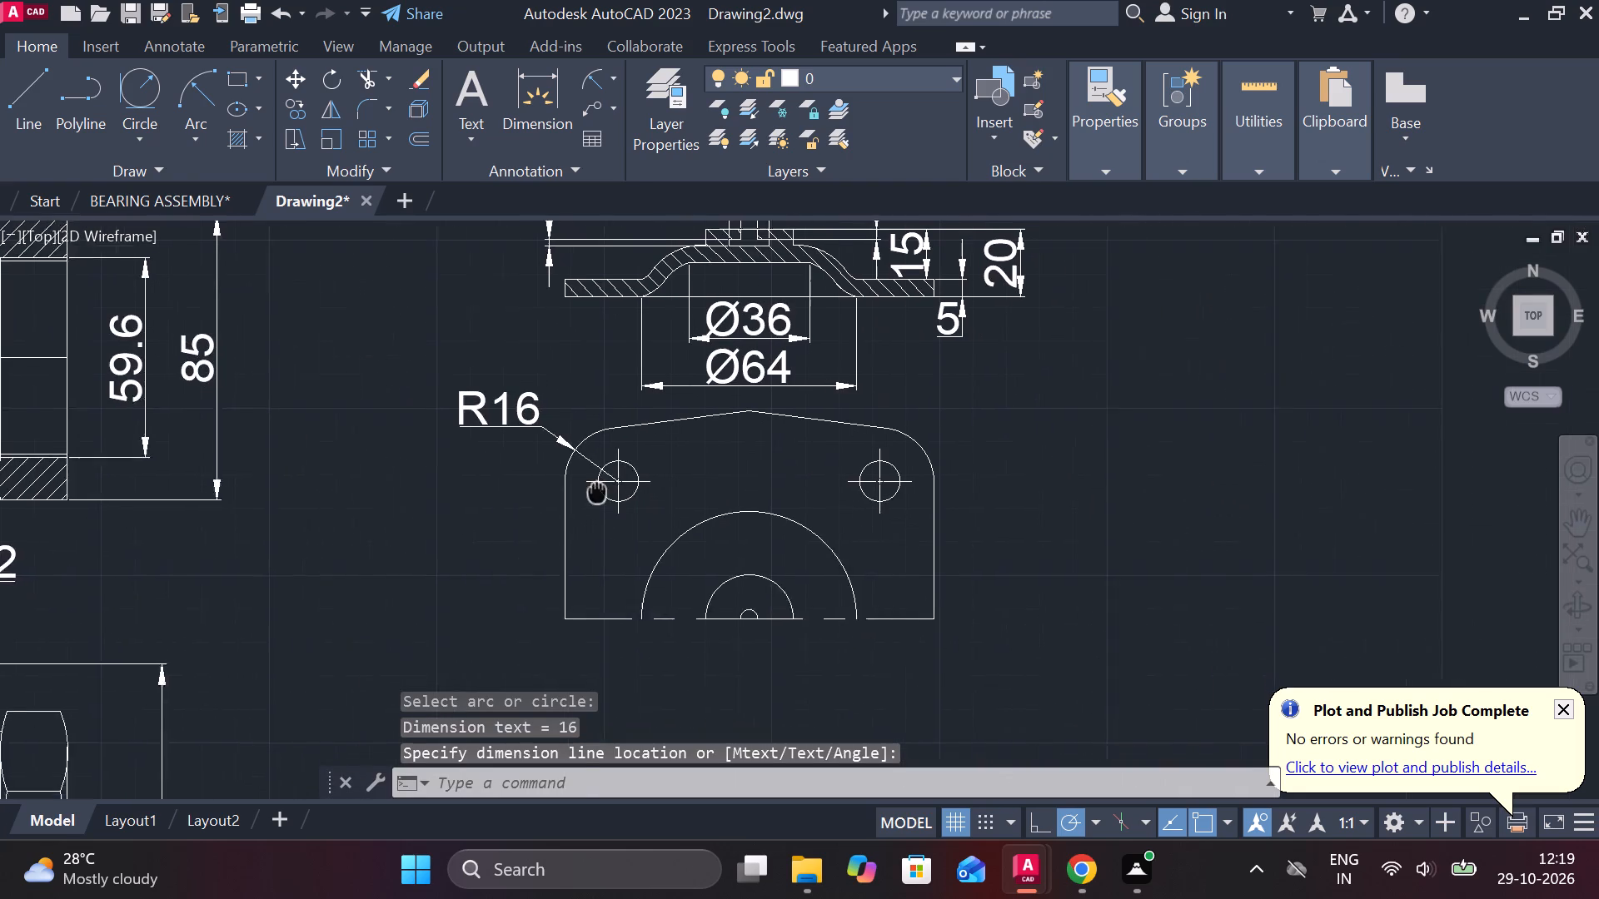
pyautogui.click(610, 78)
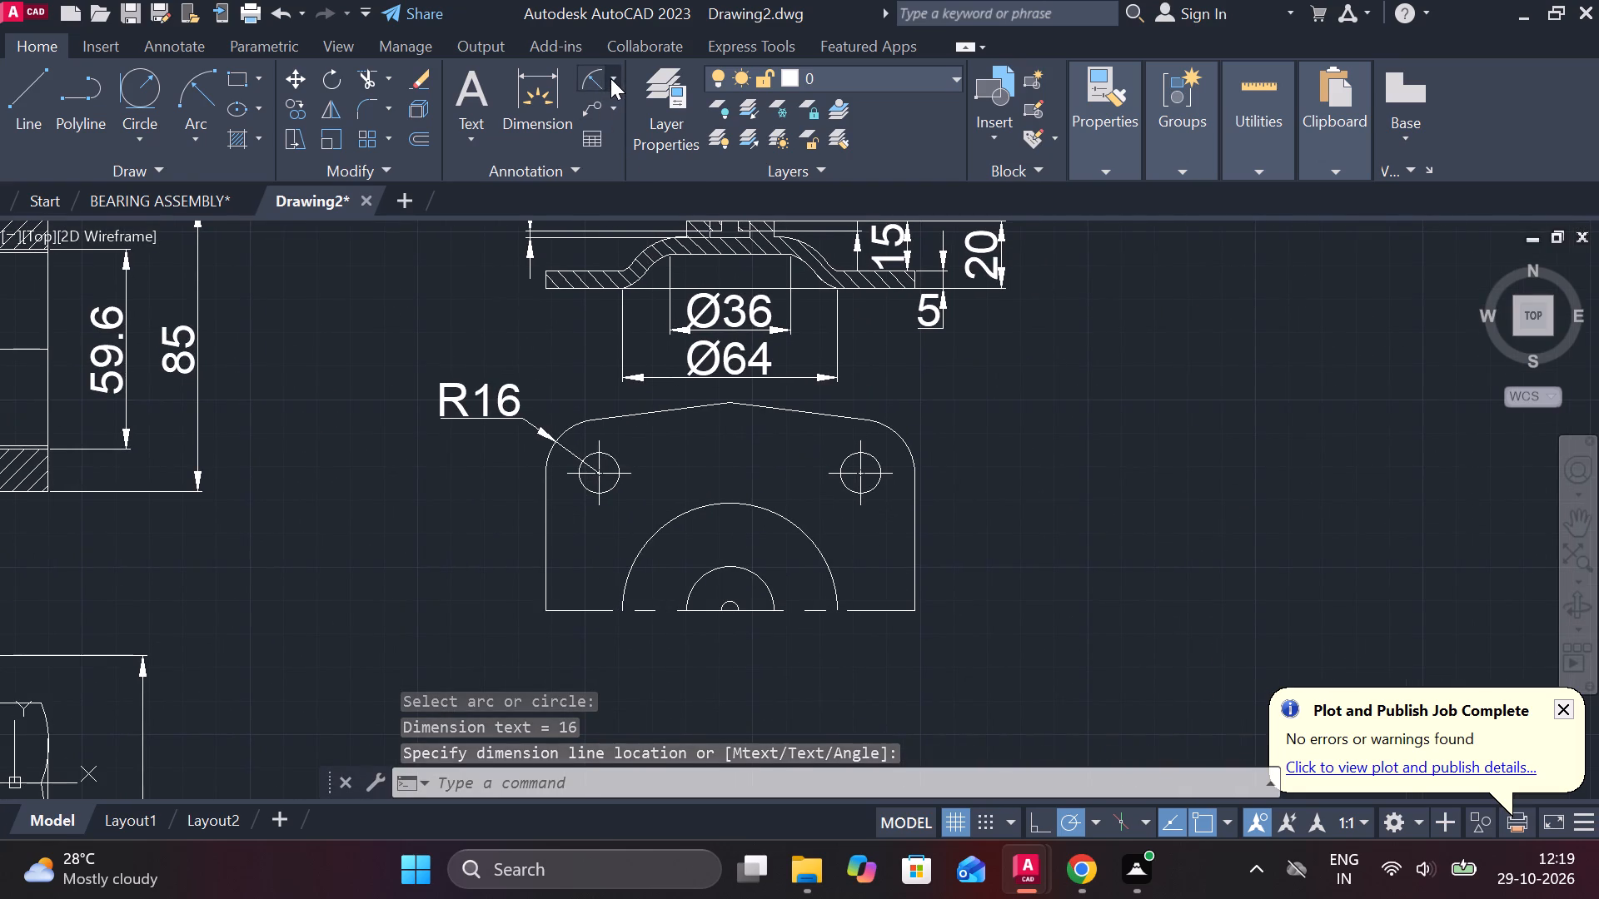
pyautogui.click(633, 383)
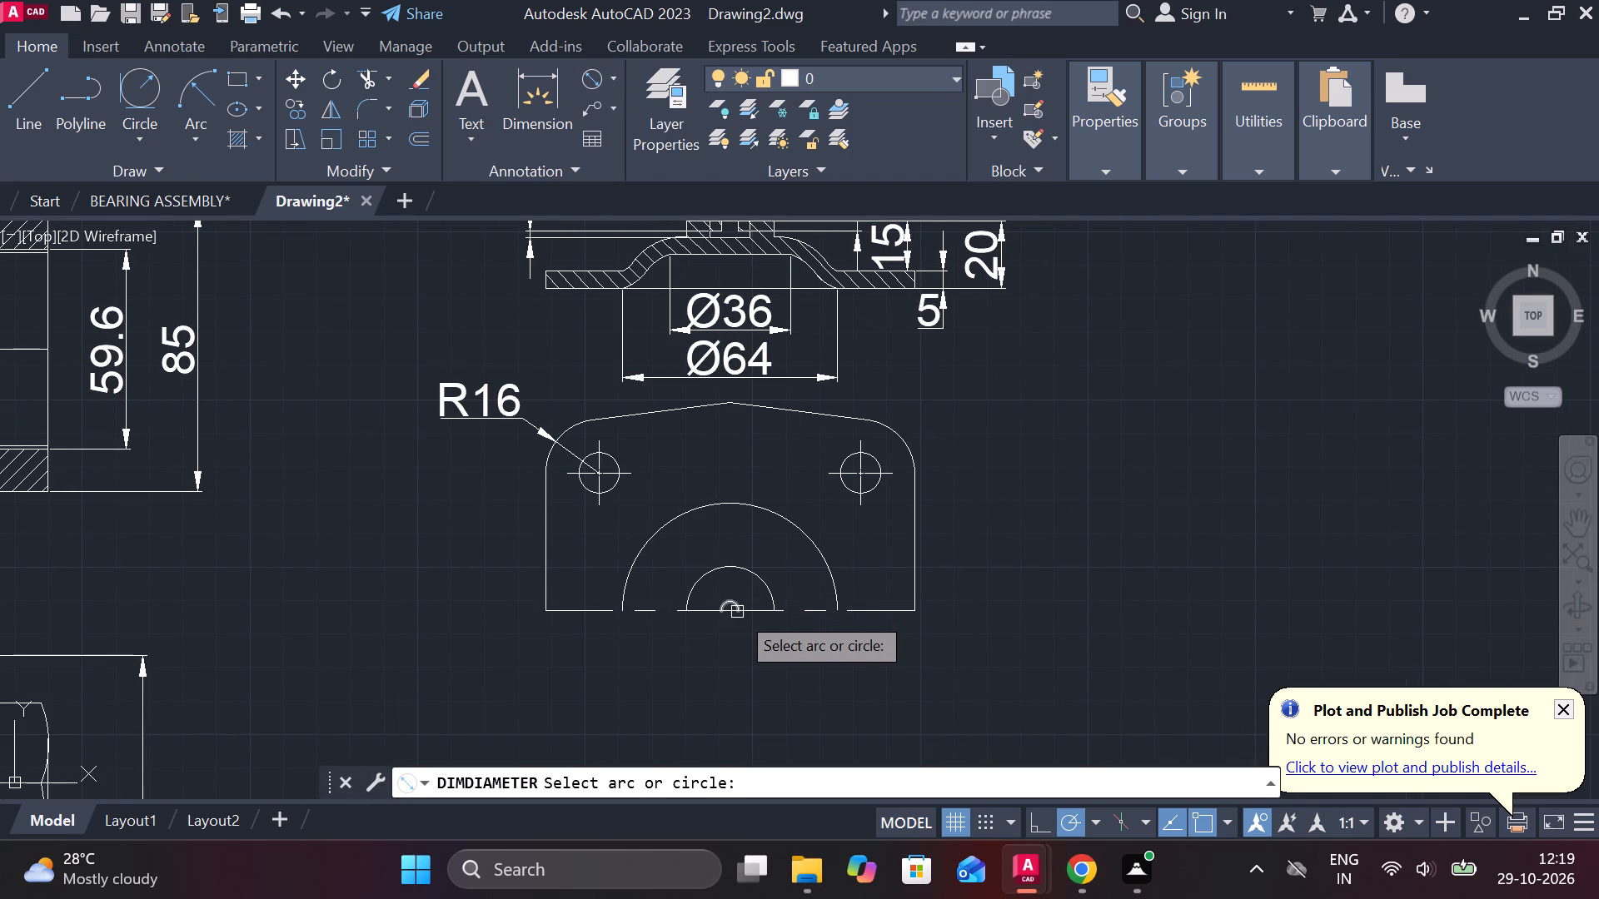
pyautogui.click(745, 576)
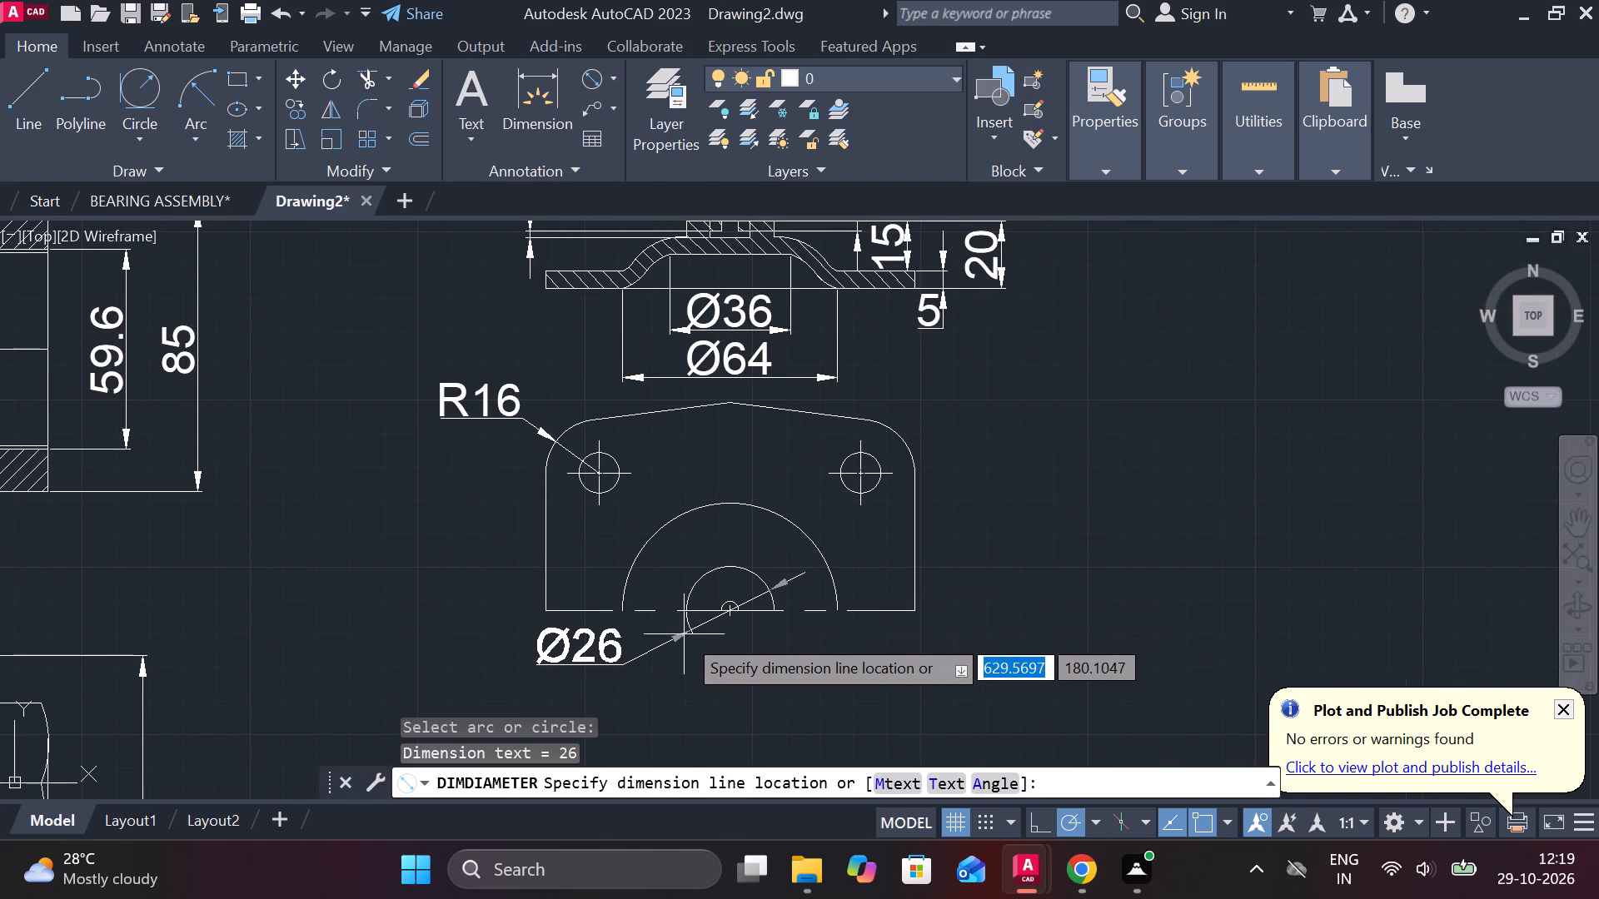
pyautogui.click(690, 646)
# Add a diameter dimension to the left bolt hole in the half plan view, with its text between the two holes.
pyautogui.press('space')
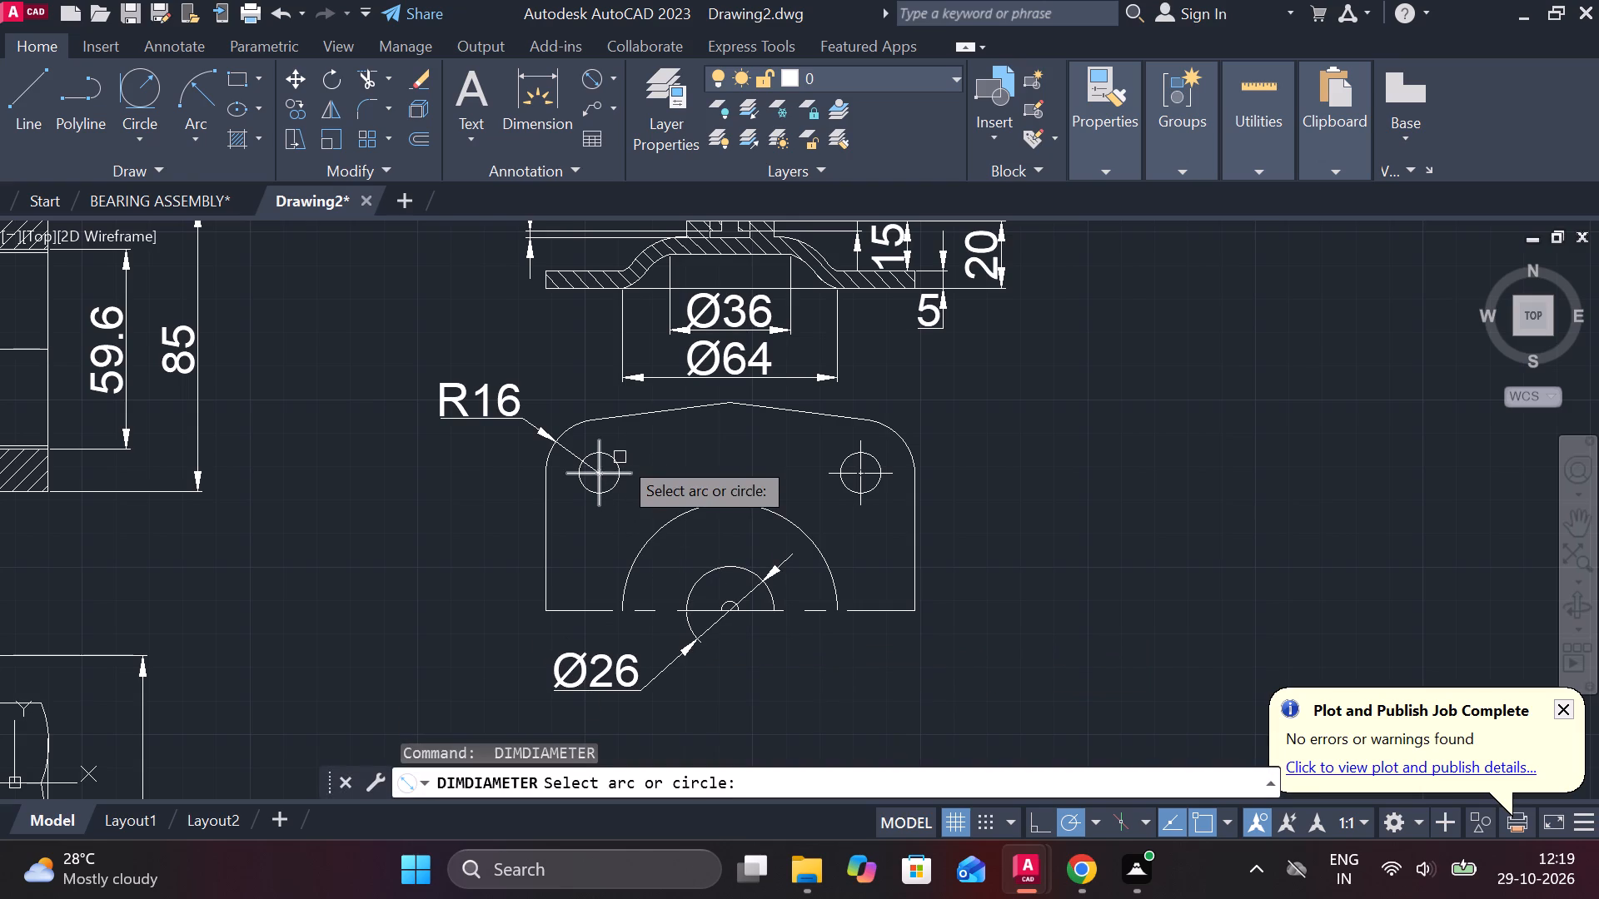
pyautogui.click(618, 464)
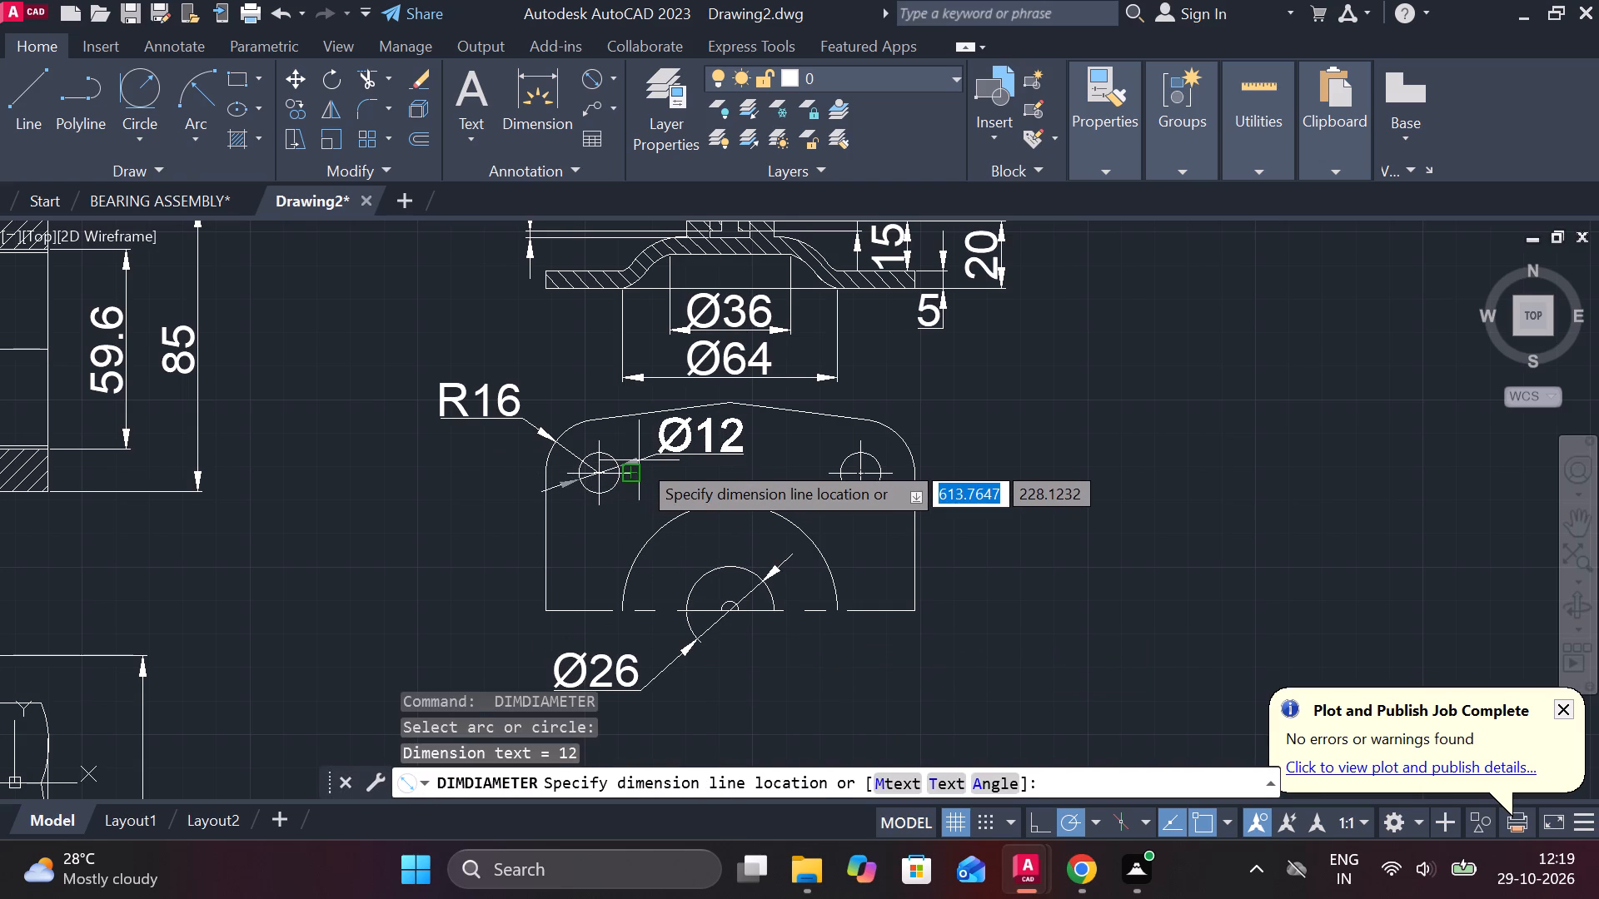
pyautogui.click(639, 460)
# Add a horizontal linear dimension for the spacing between the two bolt holes' centrelines, placed just below the holes.
pyautogui.moveTo(782, 509); pyautogui.dragTo(685, 435, button='middle')
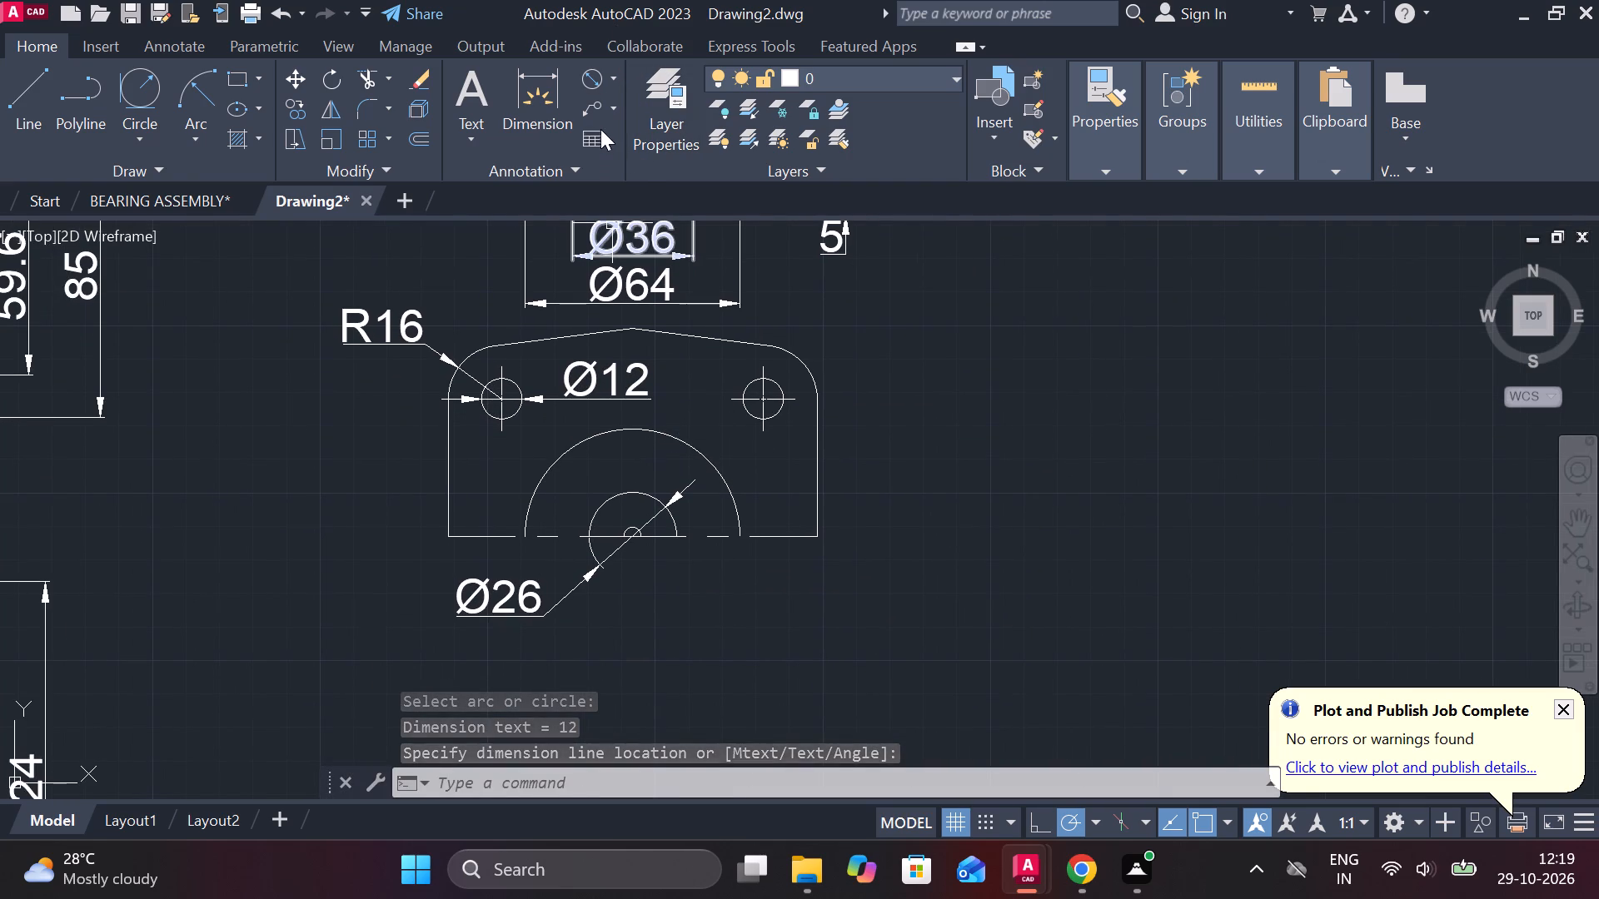
pyautogui.click(618, 77)
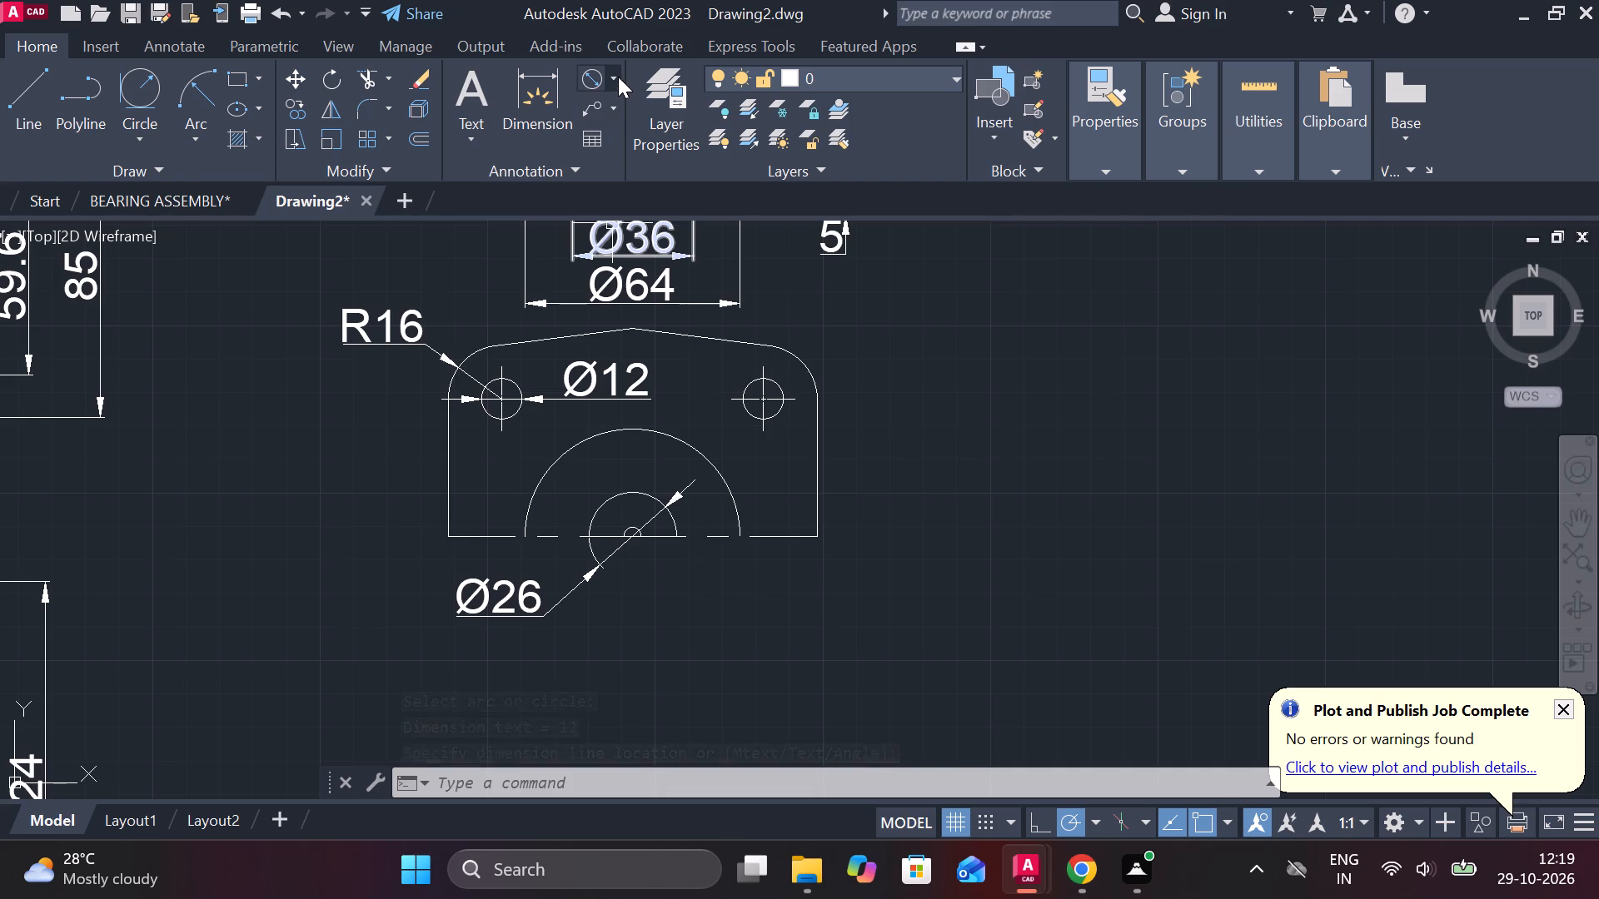
pyautogui.click(640, 114)
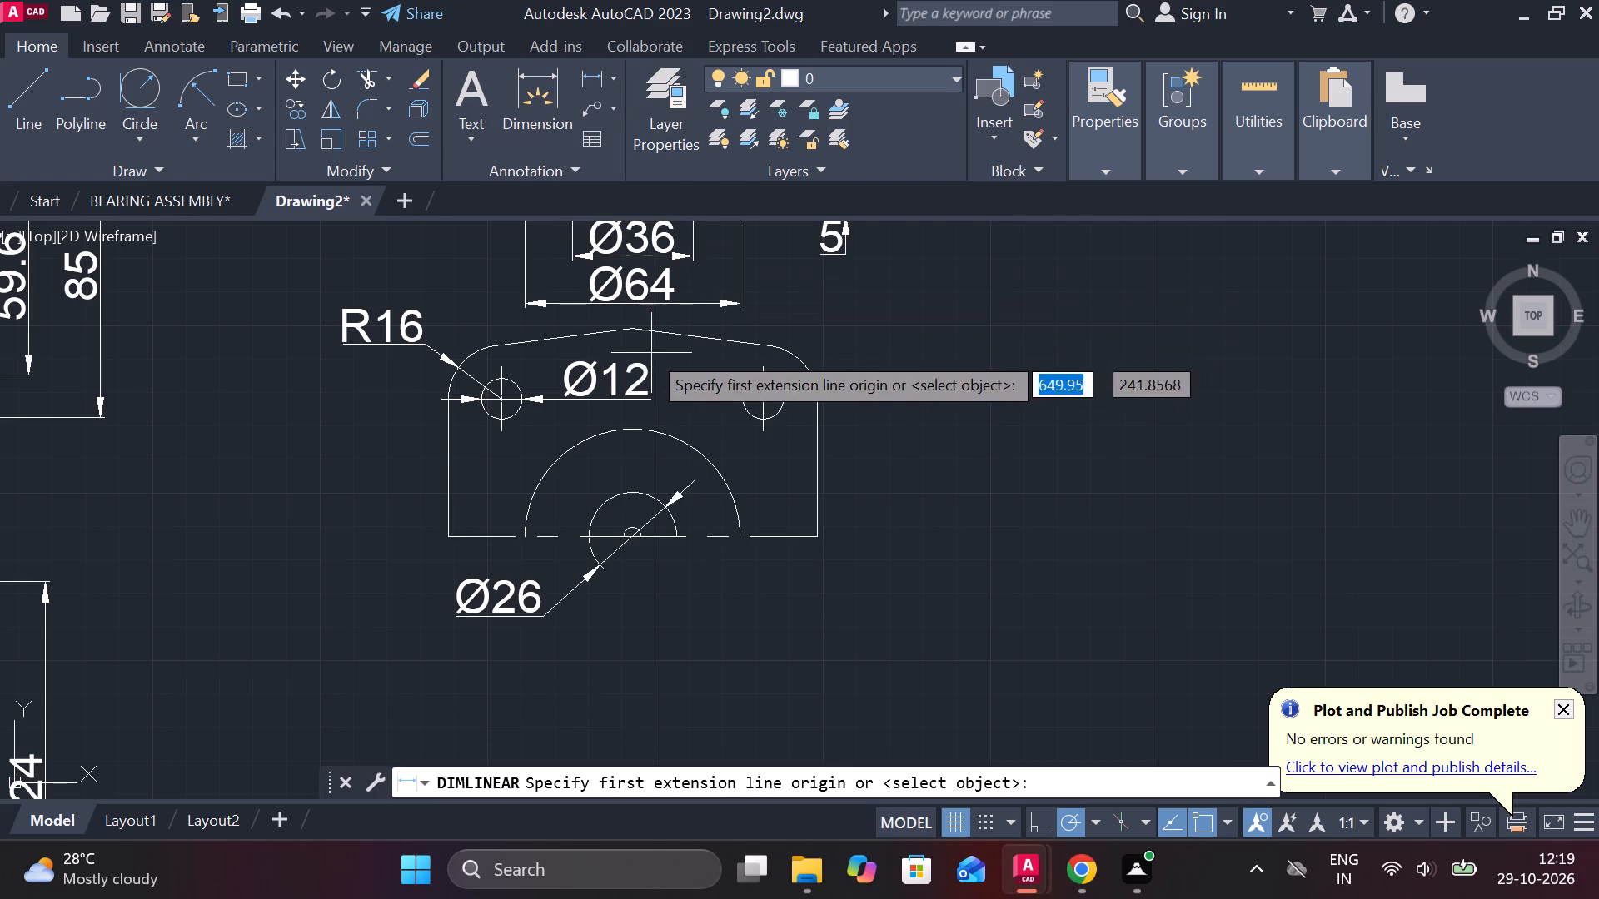
pyautogui.moveTo(526, 492); pyautogui.dragTo(536, 495, button='middle')
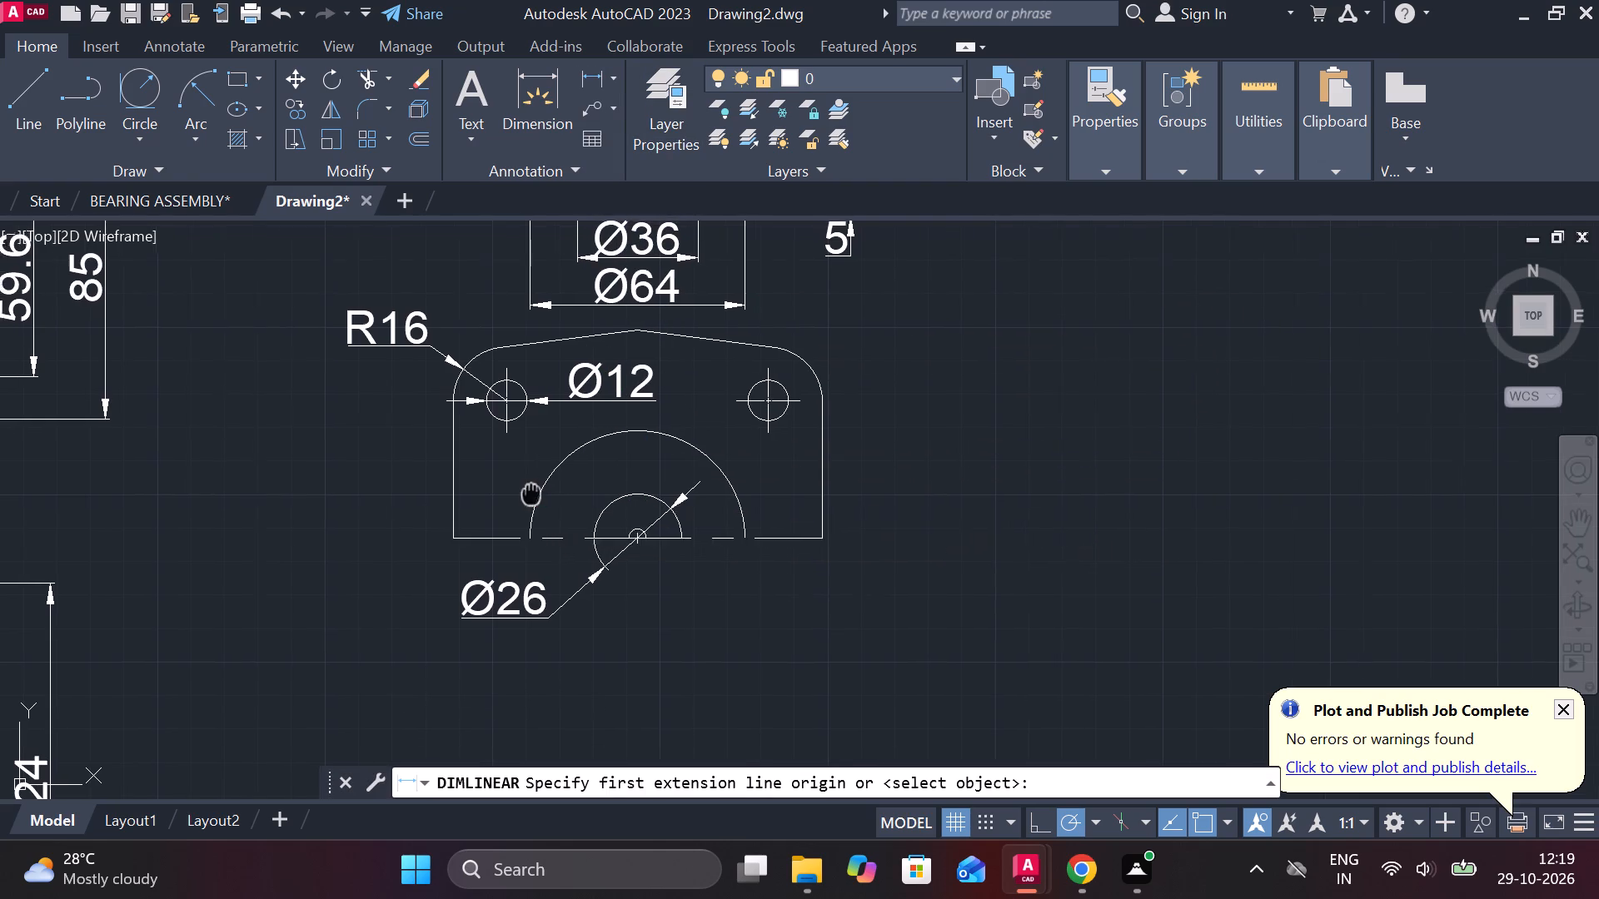
pyautogui.moveTo(536, 495); pyautogui.dragTo(613, 489, button='middle')
pyautogui.click(586, 424)
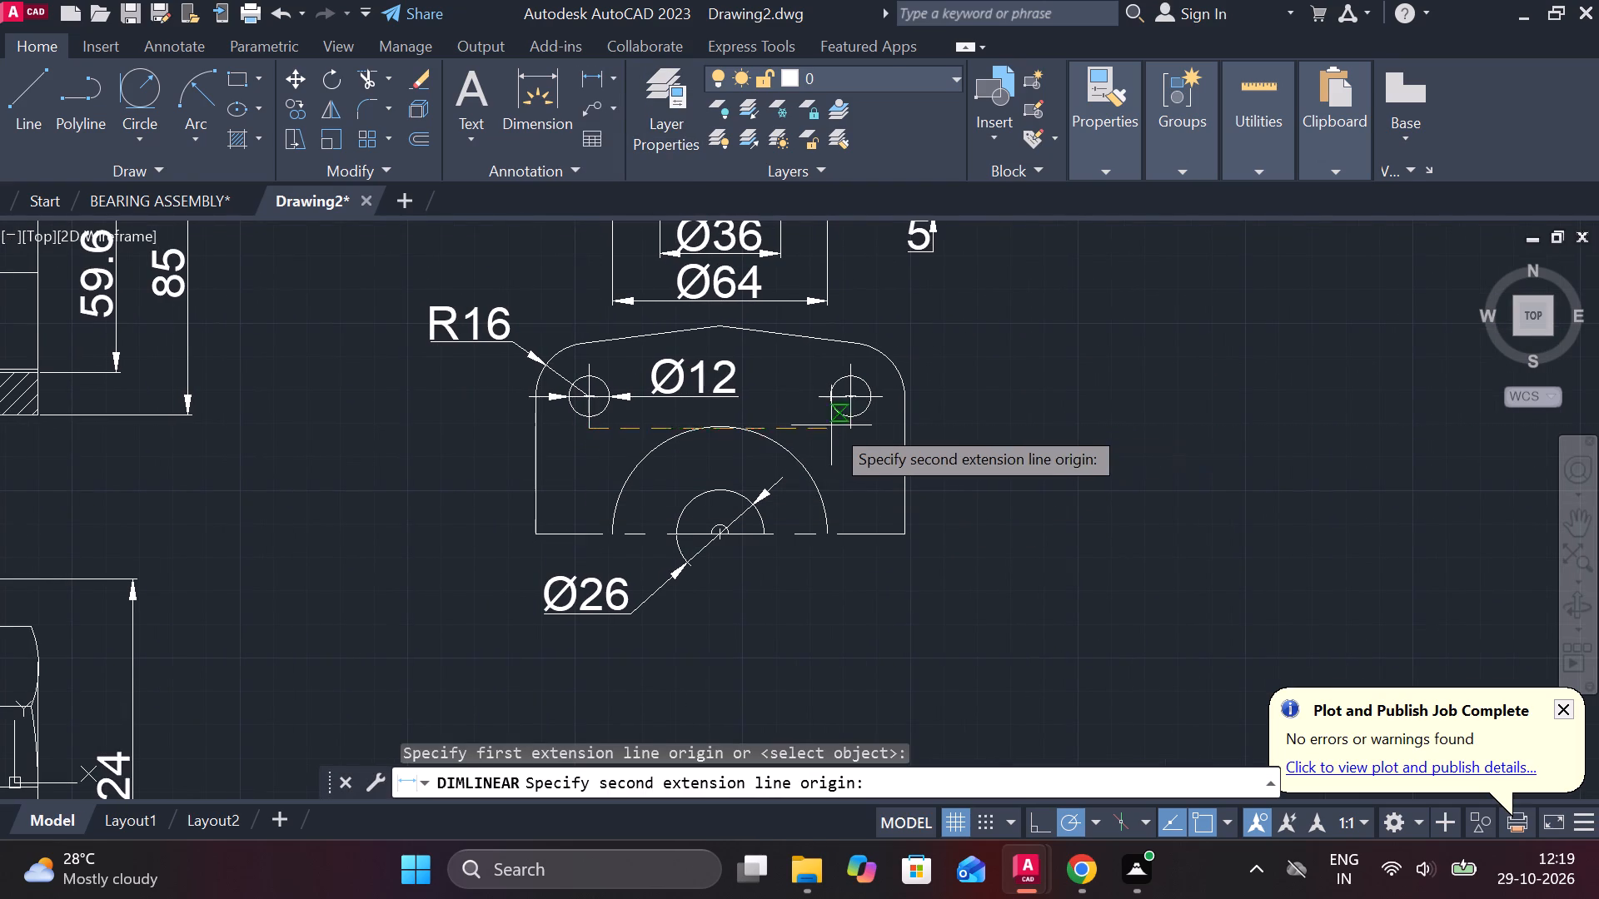
pyautogui.click(834, 425)
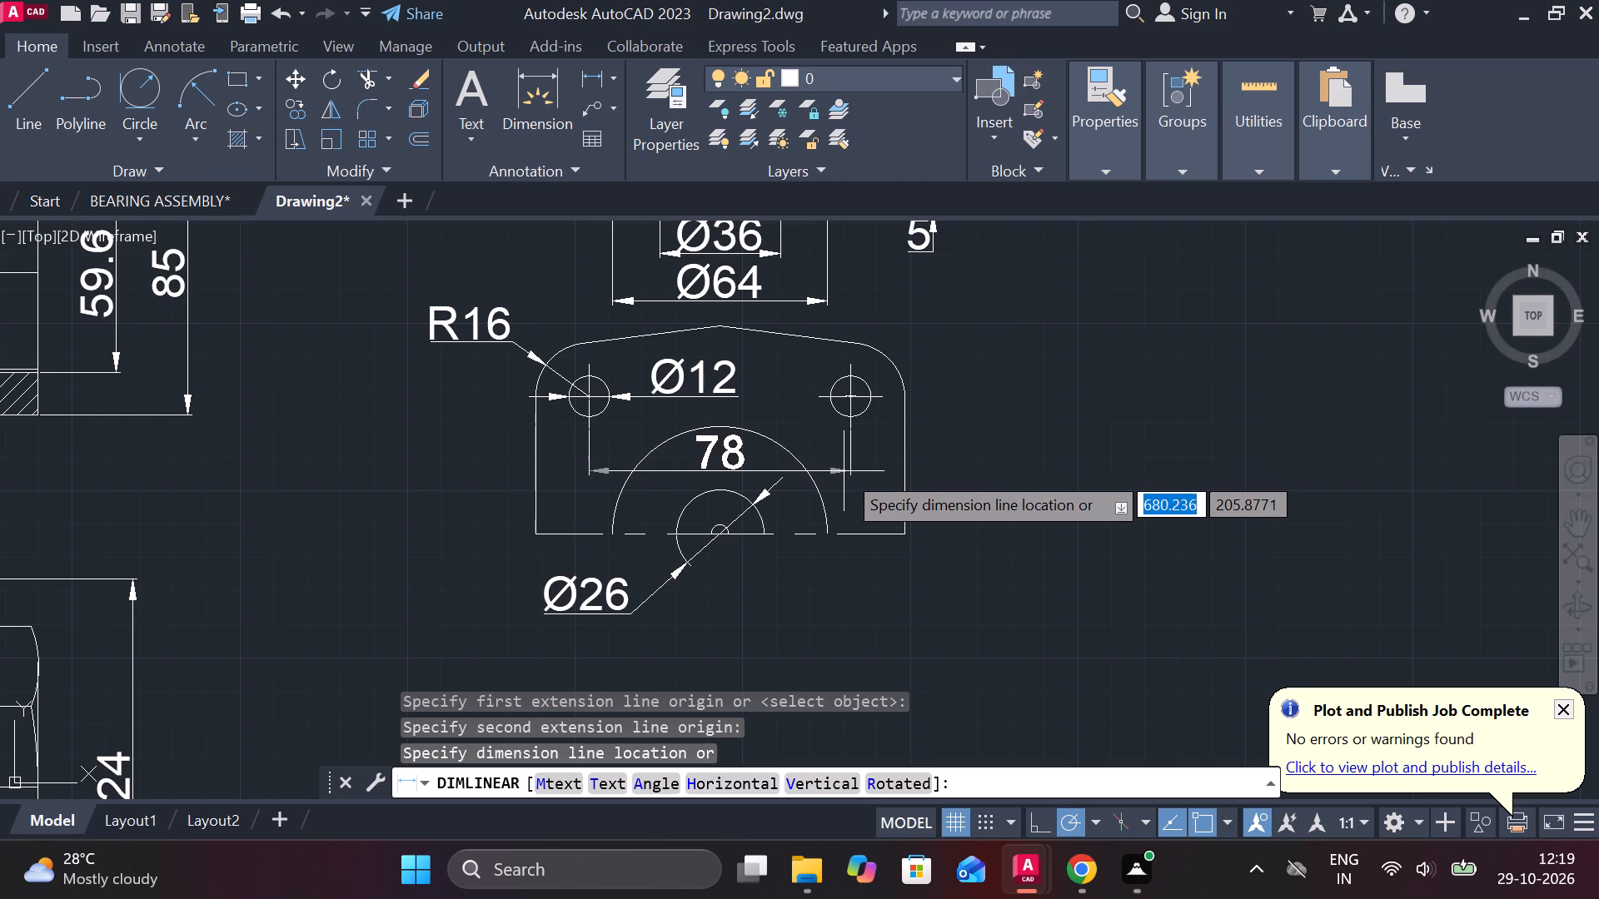
pyautogui.click(844, 471)
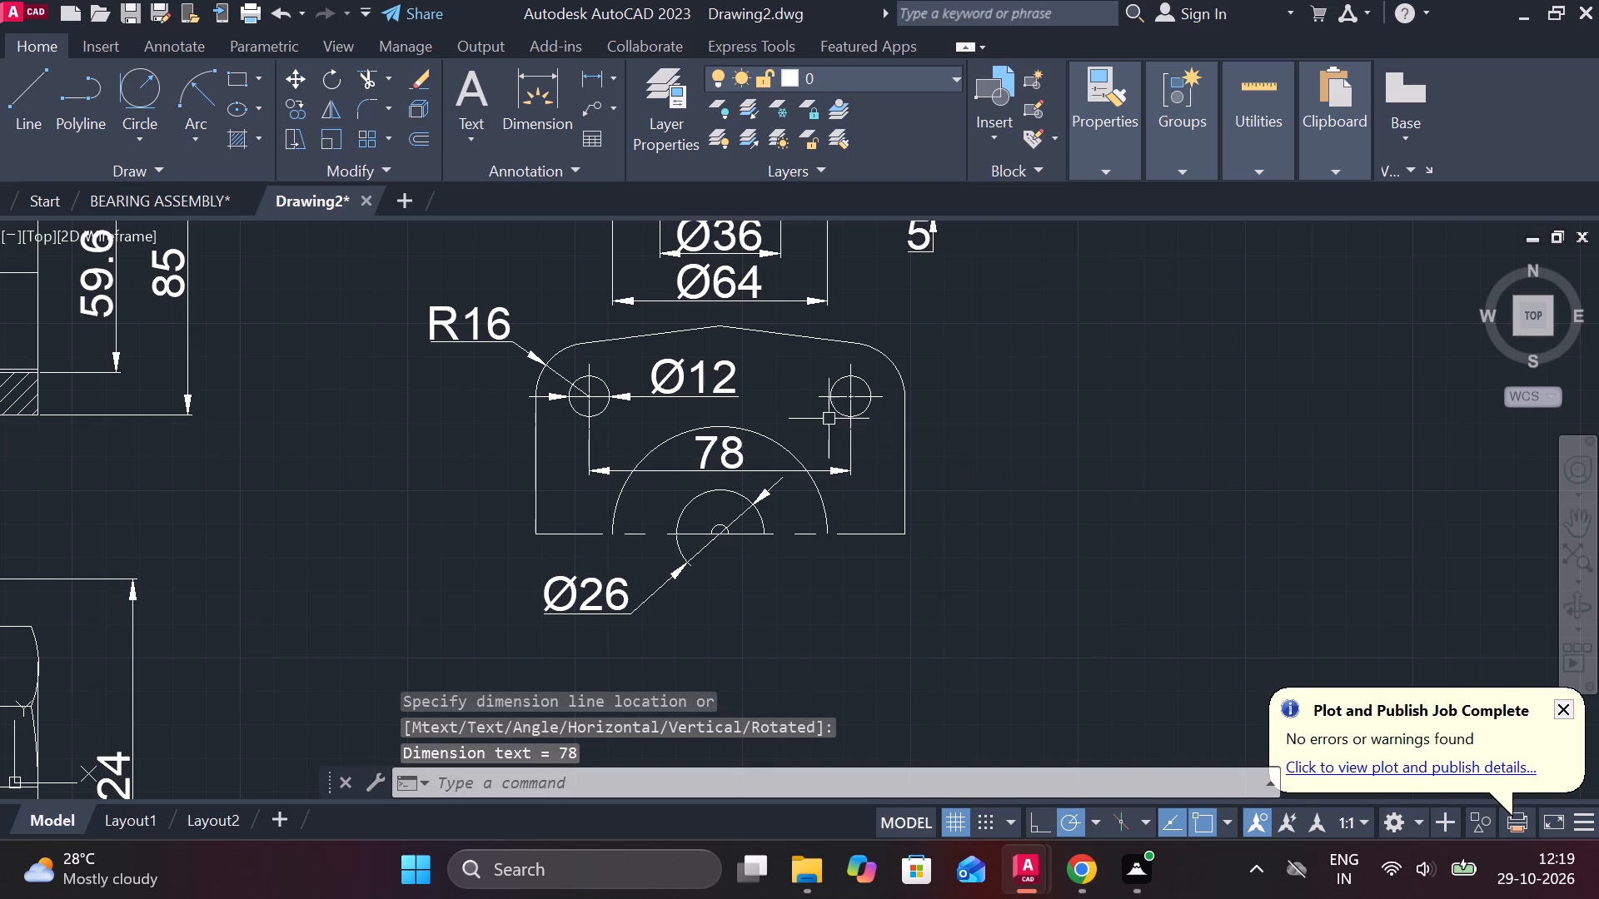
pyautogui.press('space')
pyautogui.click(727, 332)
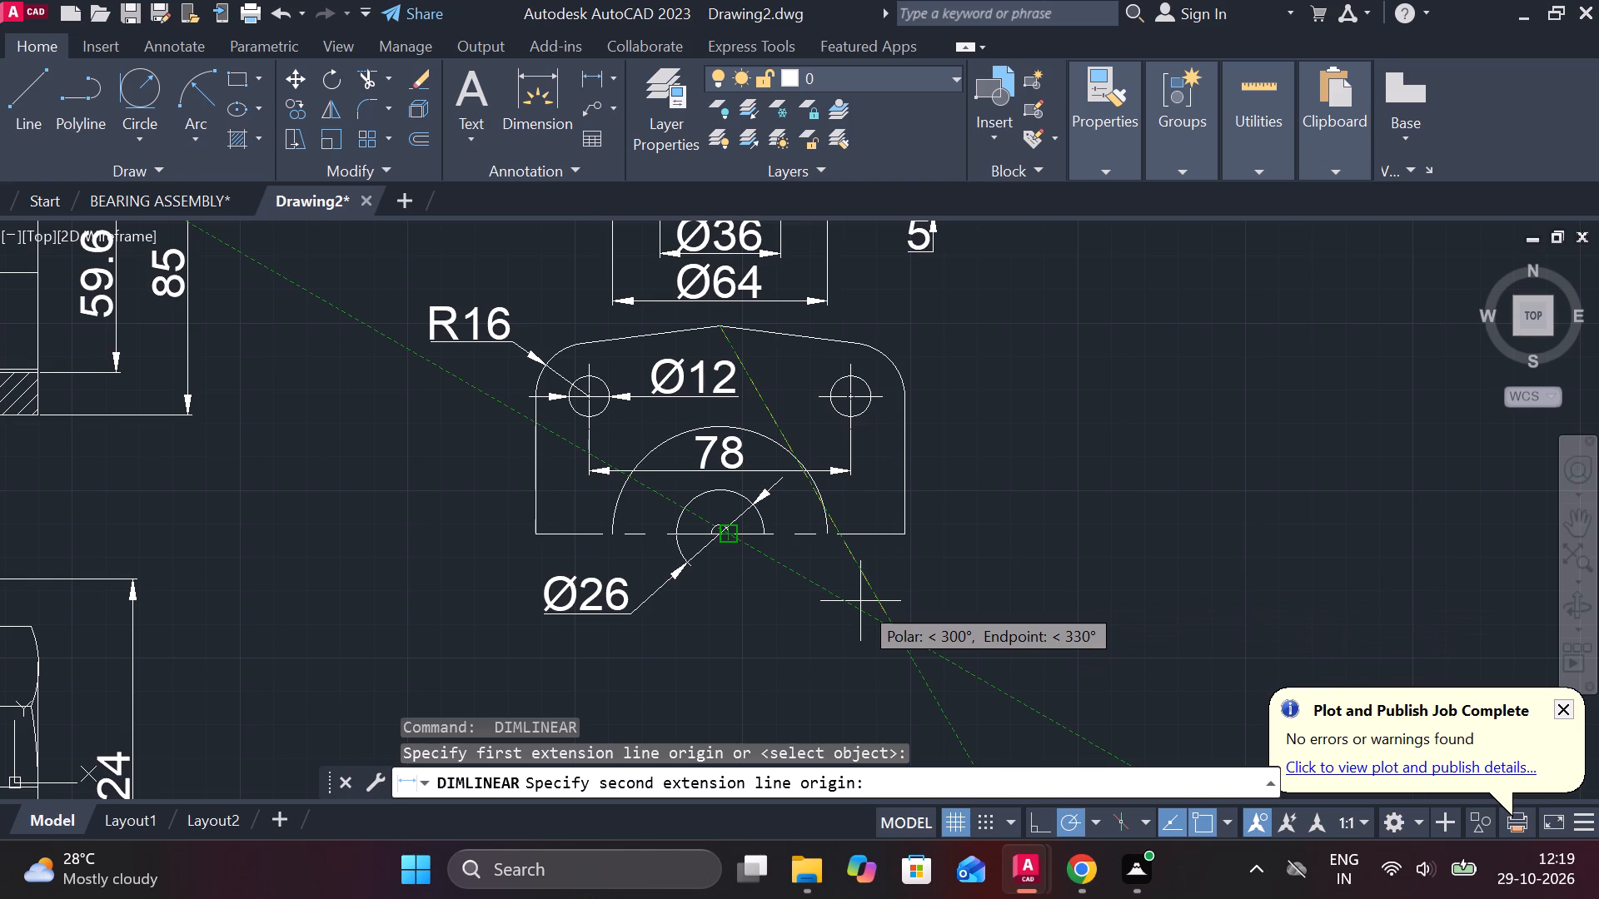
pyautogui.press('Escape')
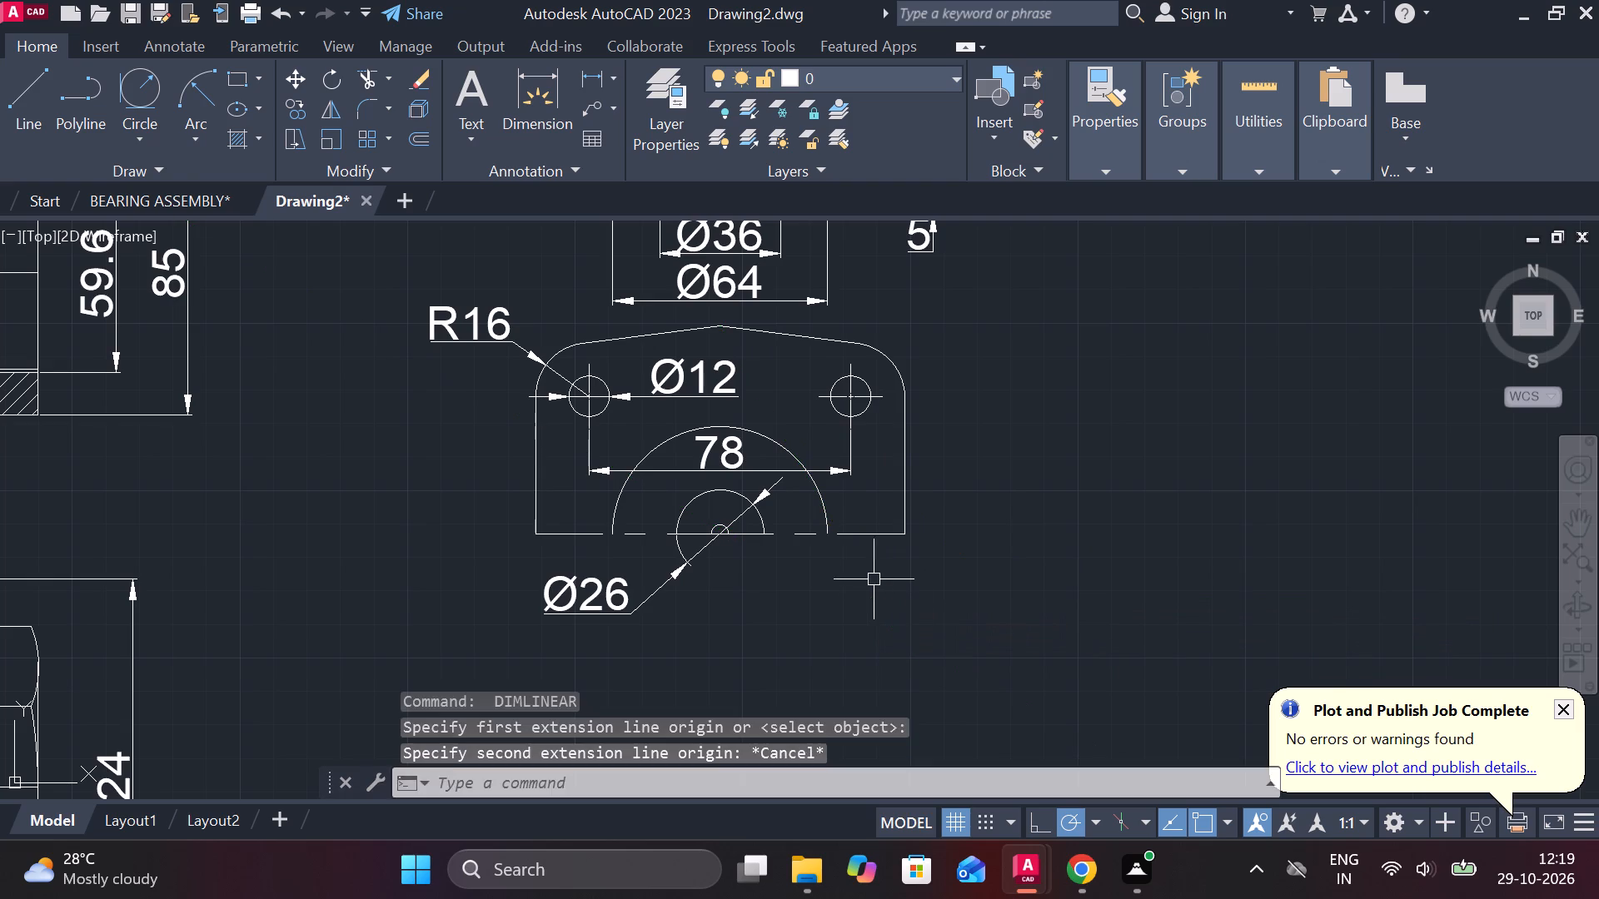
# Add a horizontal linear dimension for the half plan view's overall width along its base, placed below the boss diameter dimension.
pyautogui.press('space')
pyautogui.click(534, 530)
pyautogui.click(909, 529)
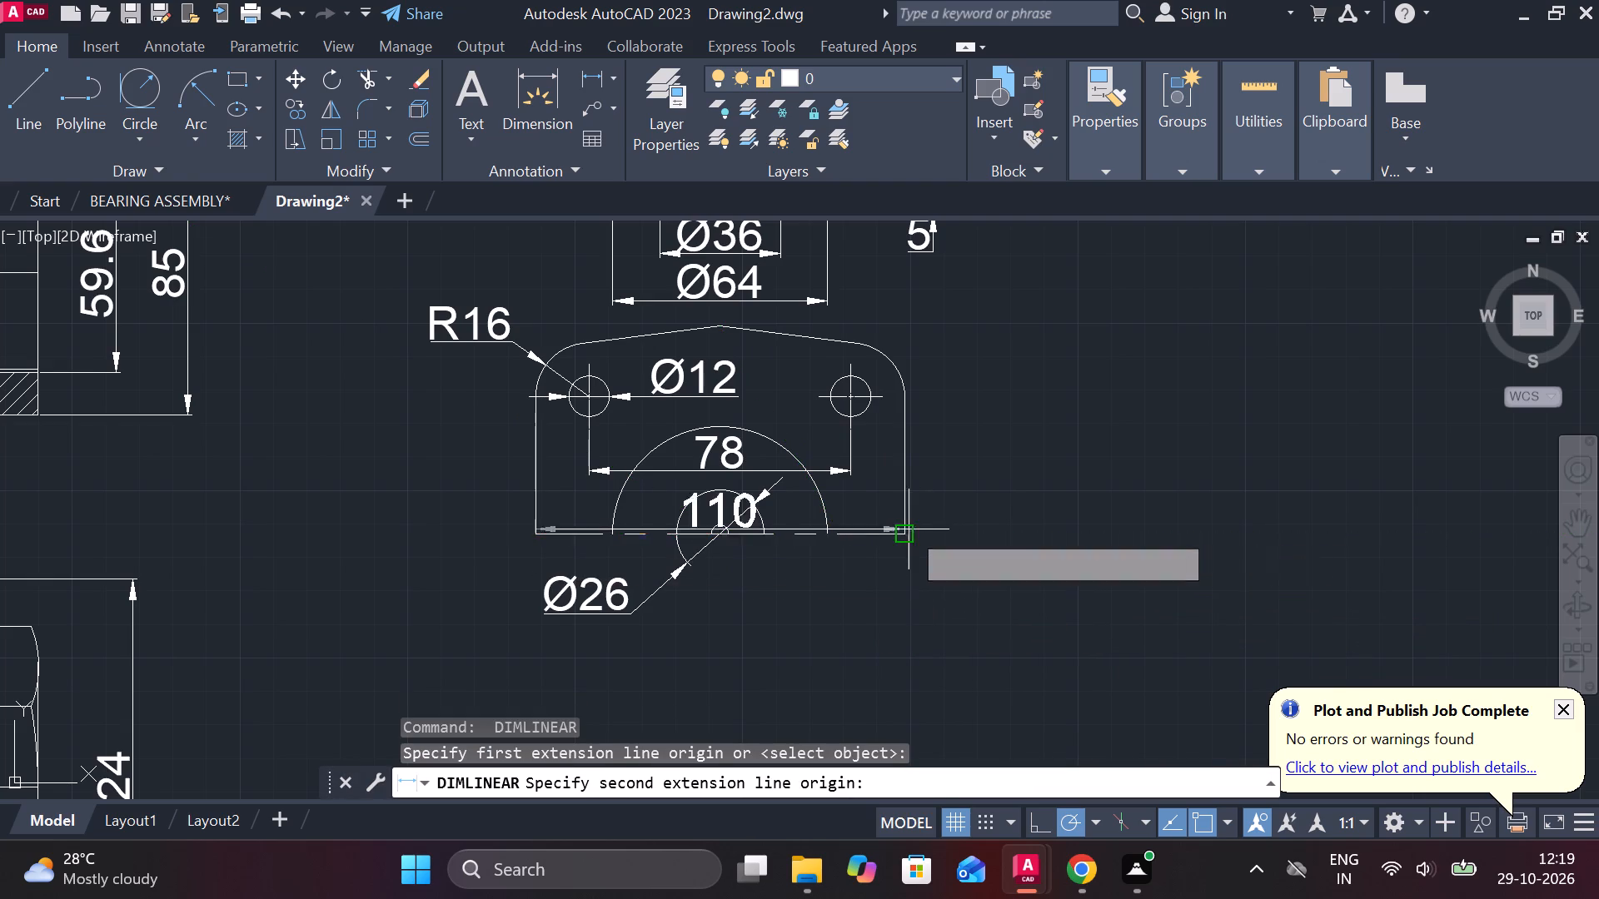
pyautogui.click(836, 635)
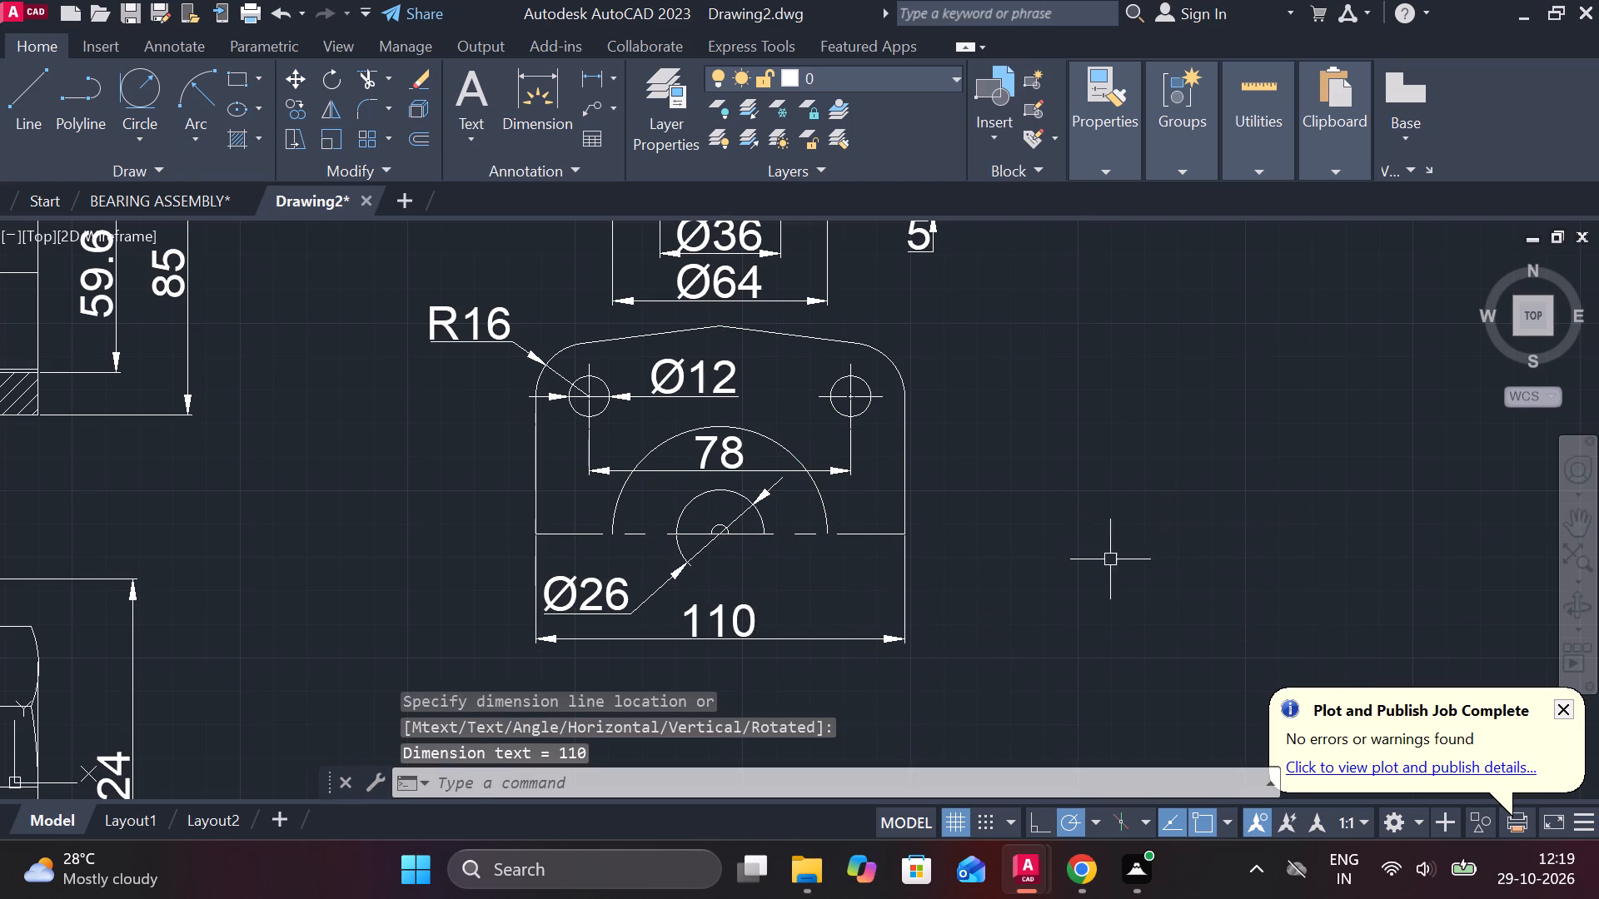
# Add a vertical linear dimension from the half plan view's apex to the base line's centre, placed just outside the right edge.
pyautogui.click(590, 79)
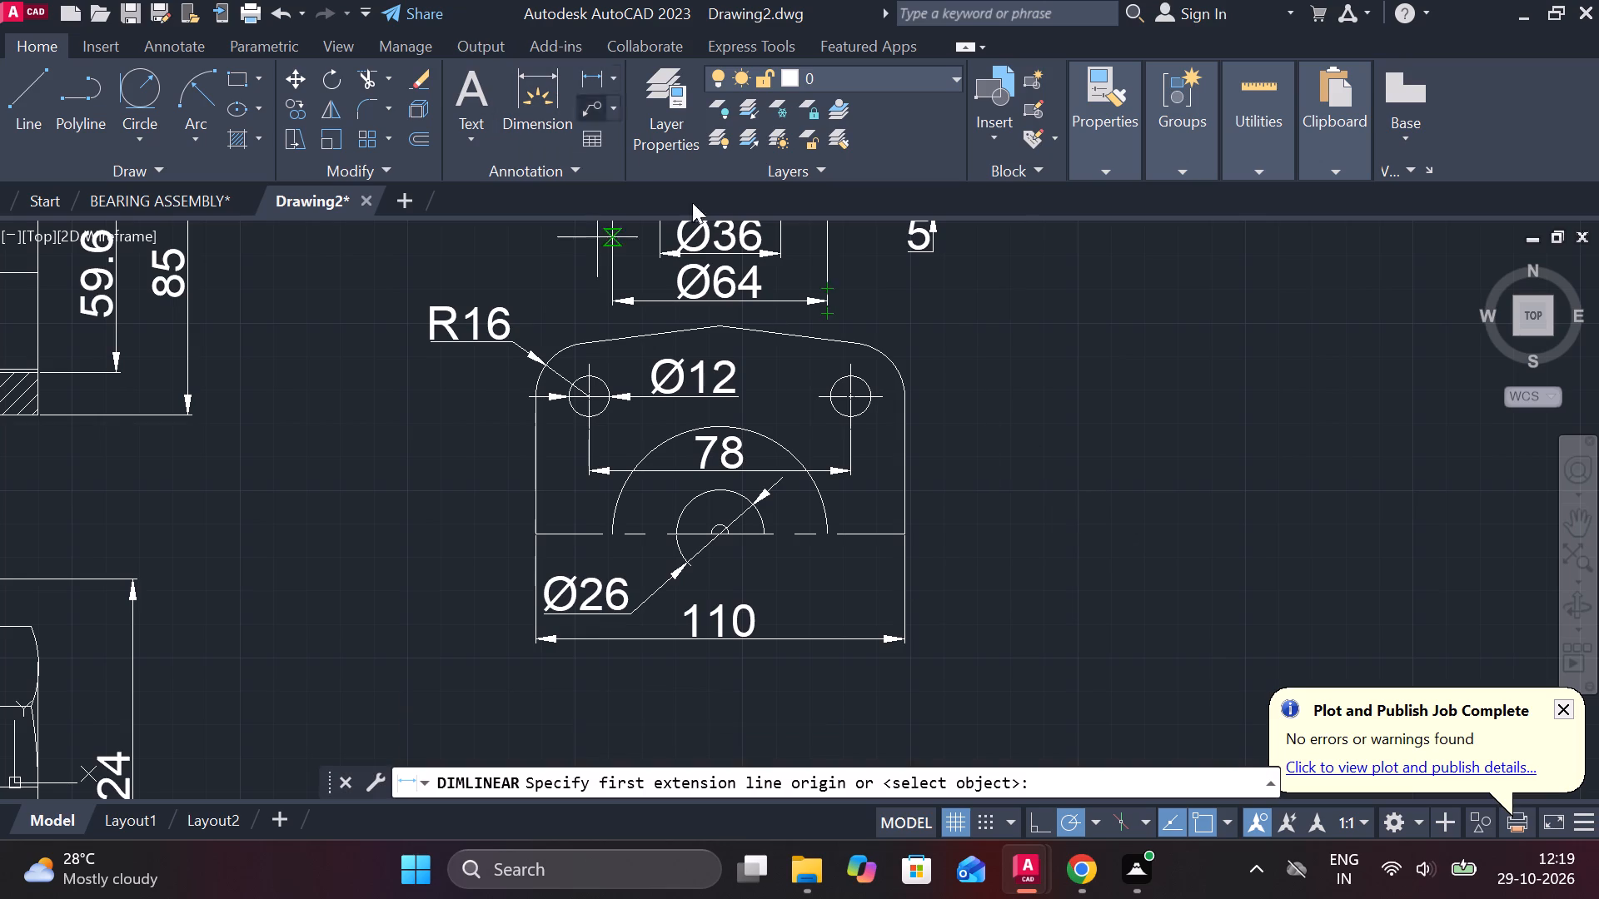
pyautogui.click(718, 334)
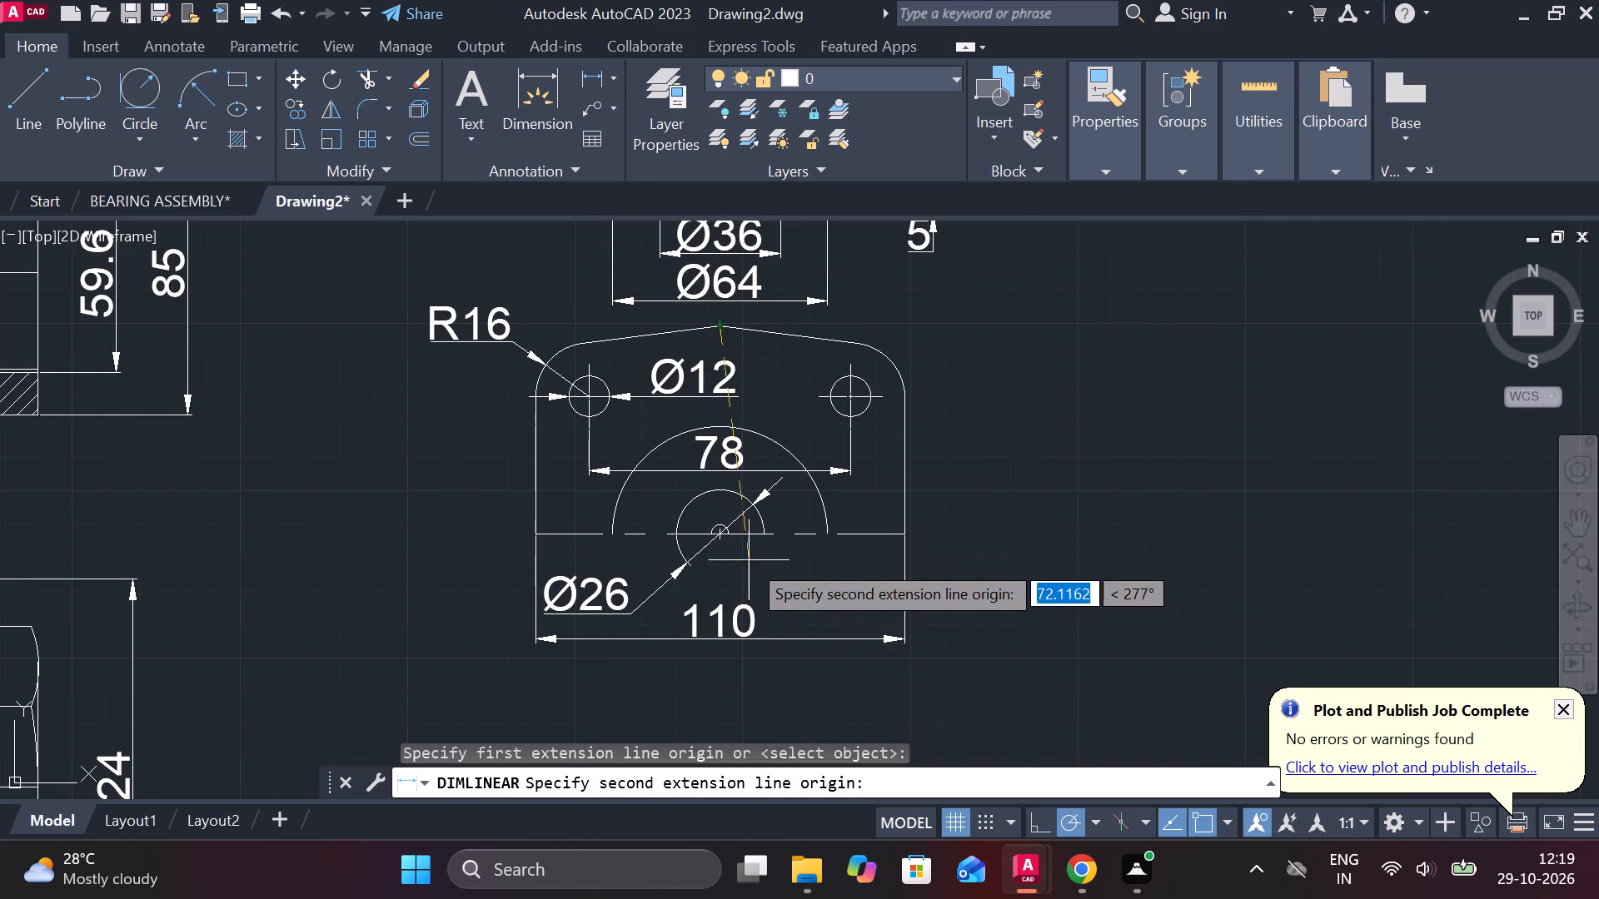
pyautogui.scroll(1, 713, 538)
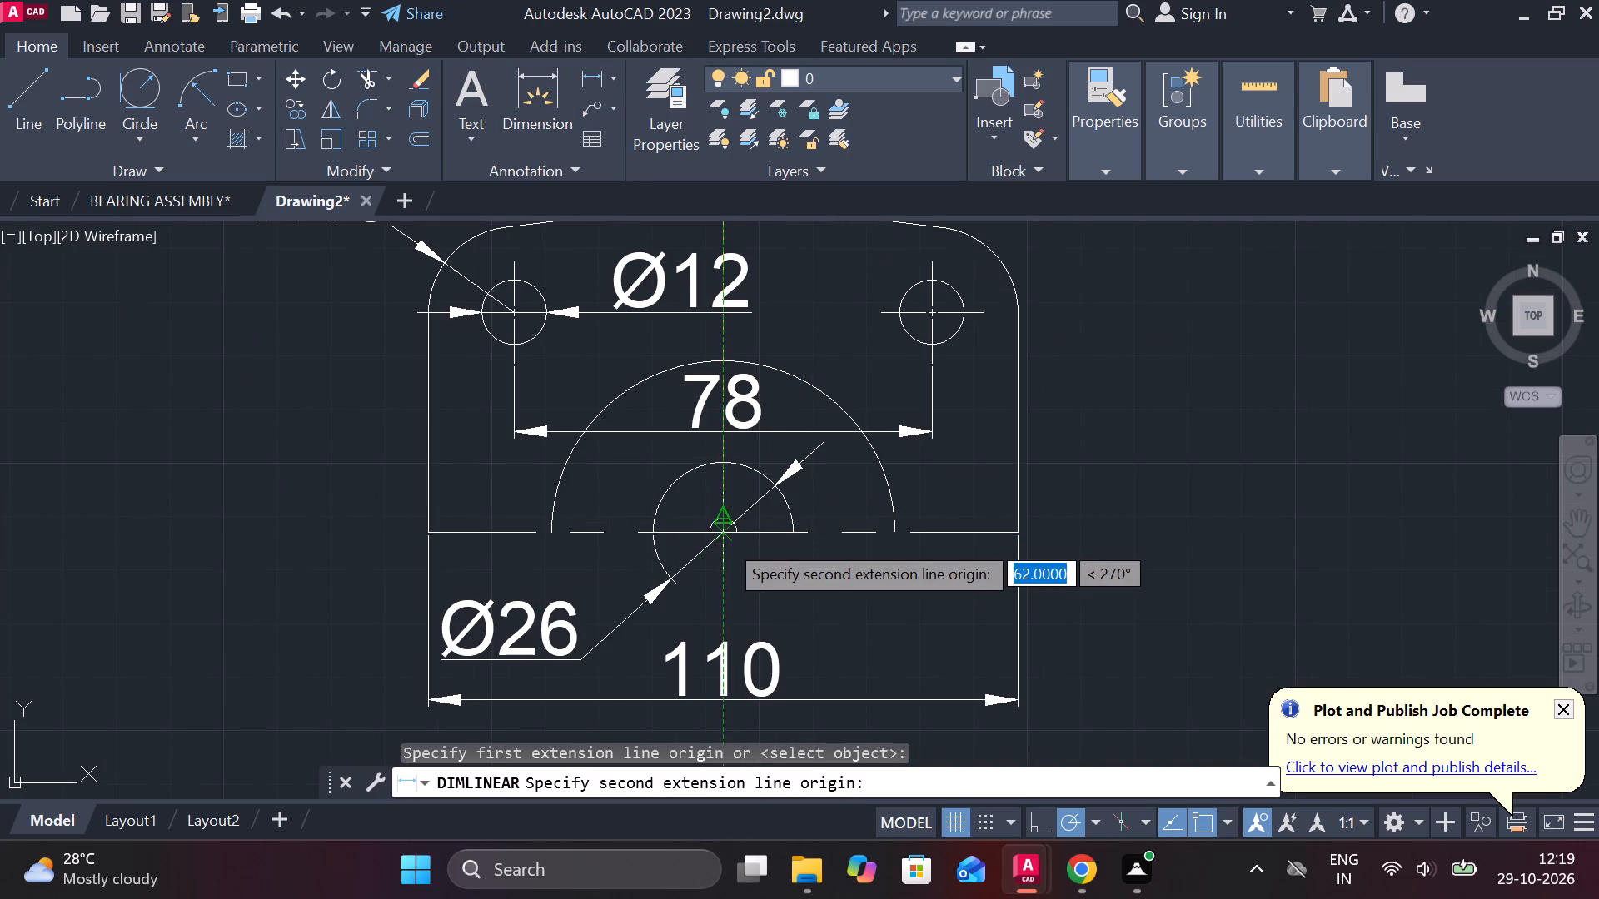
pyautogui.scroll(2, 725, 540)
pyautogui.click(720, 517)
pyautogui.scroll(-2, 748, 511)
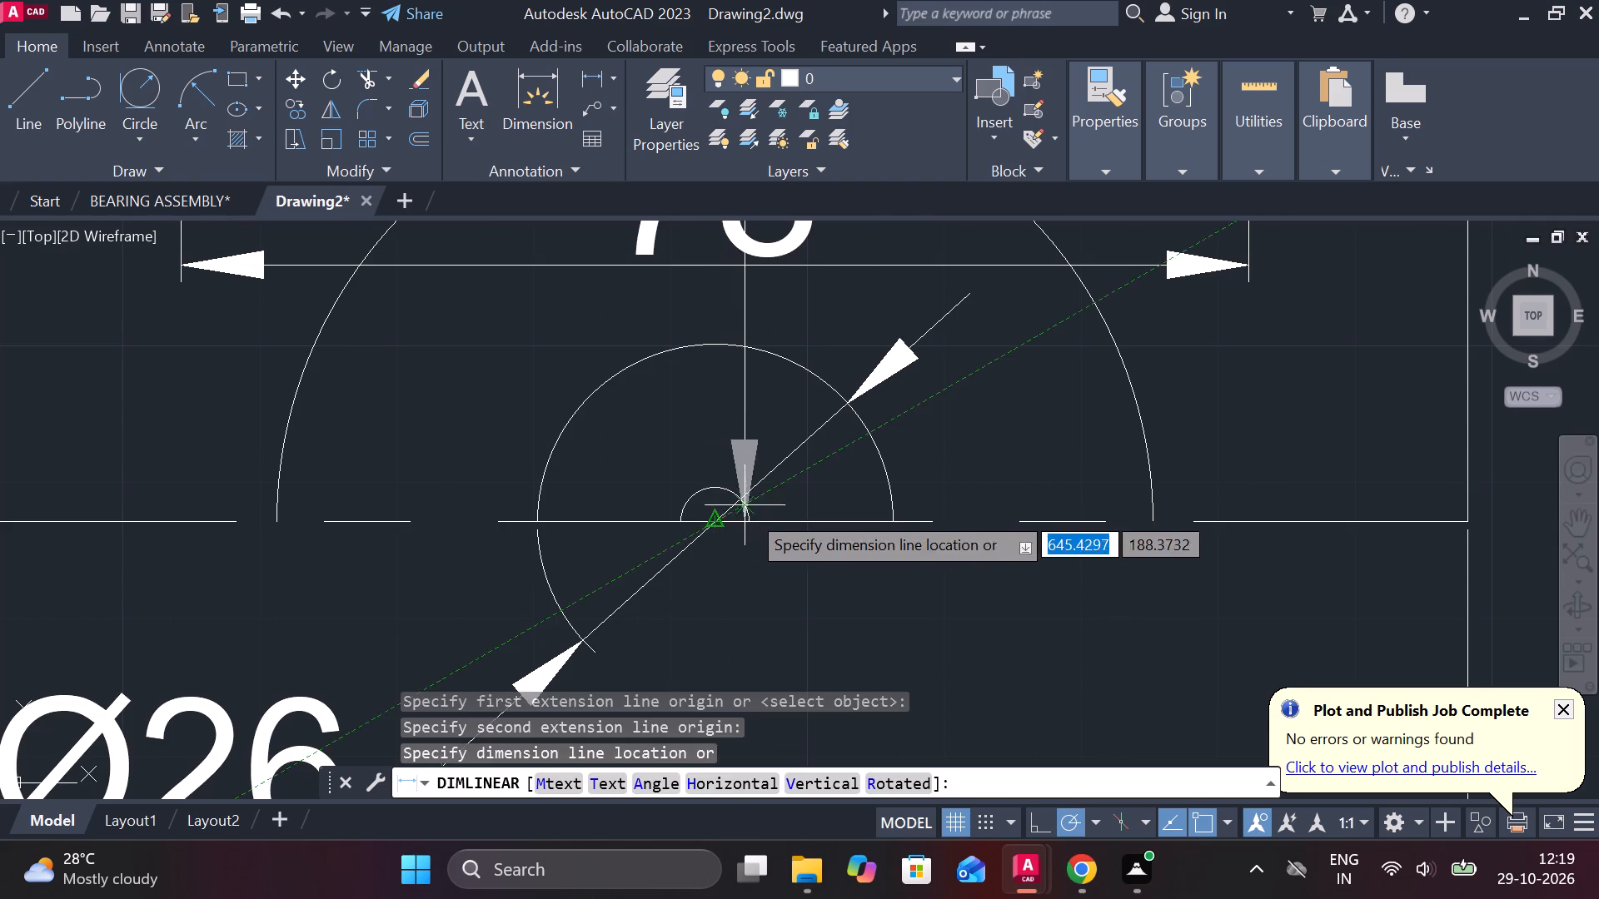
pyautogui.scroll(-1, 748, 511)
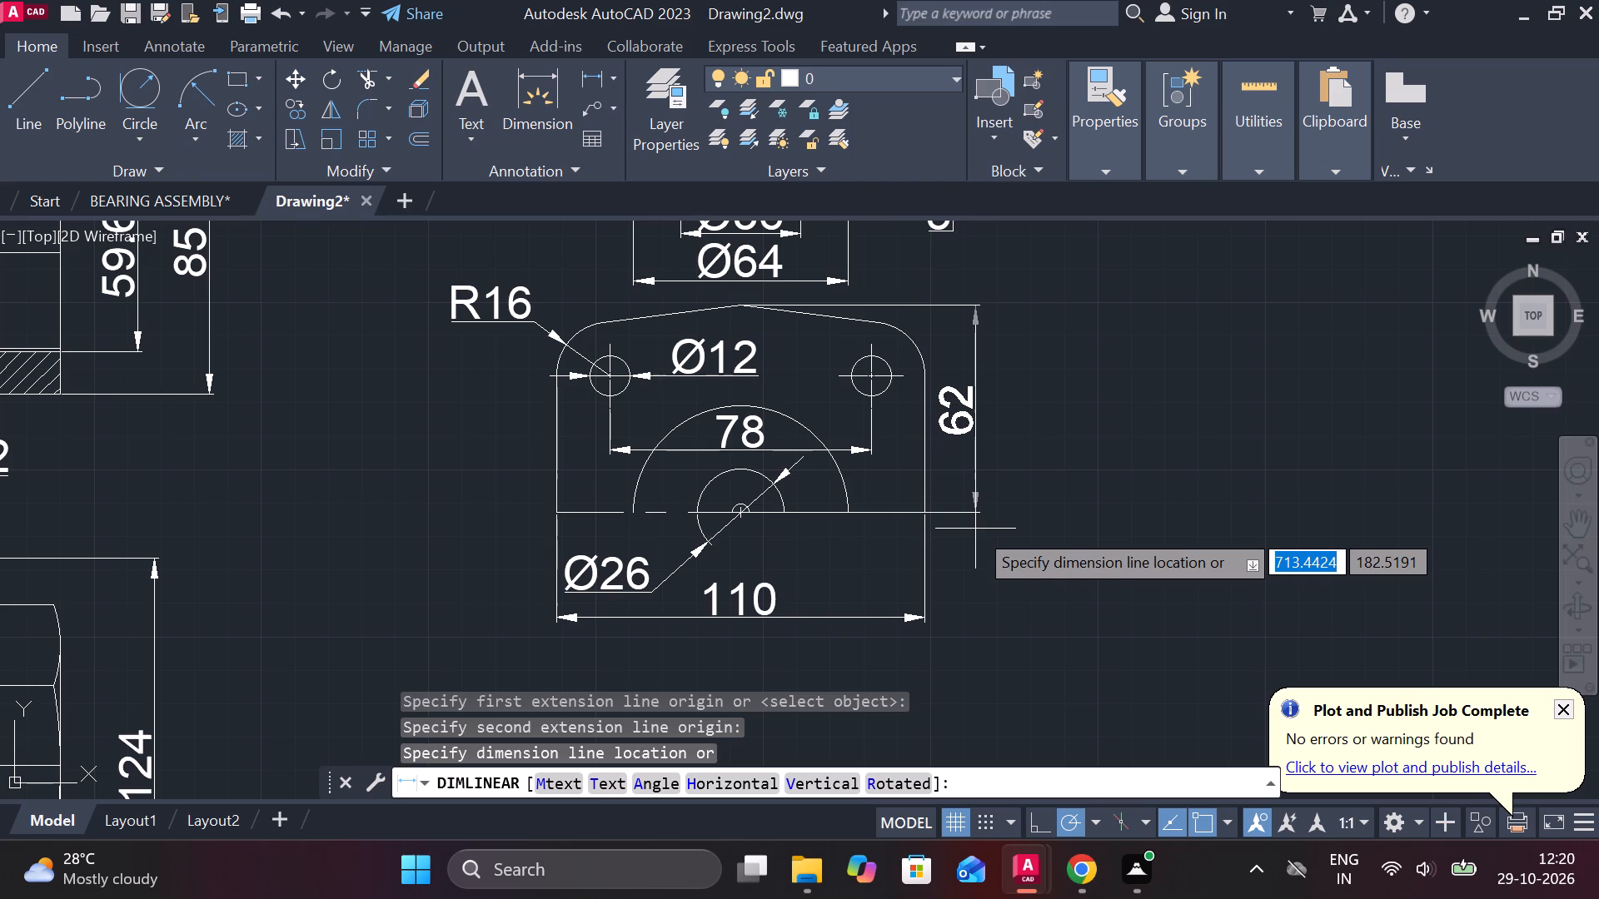
pyautogui.click(977, 535)
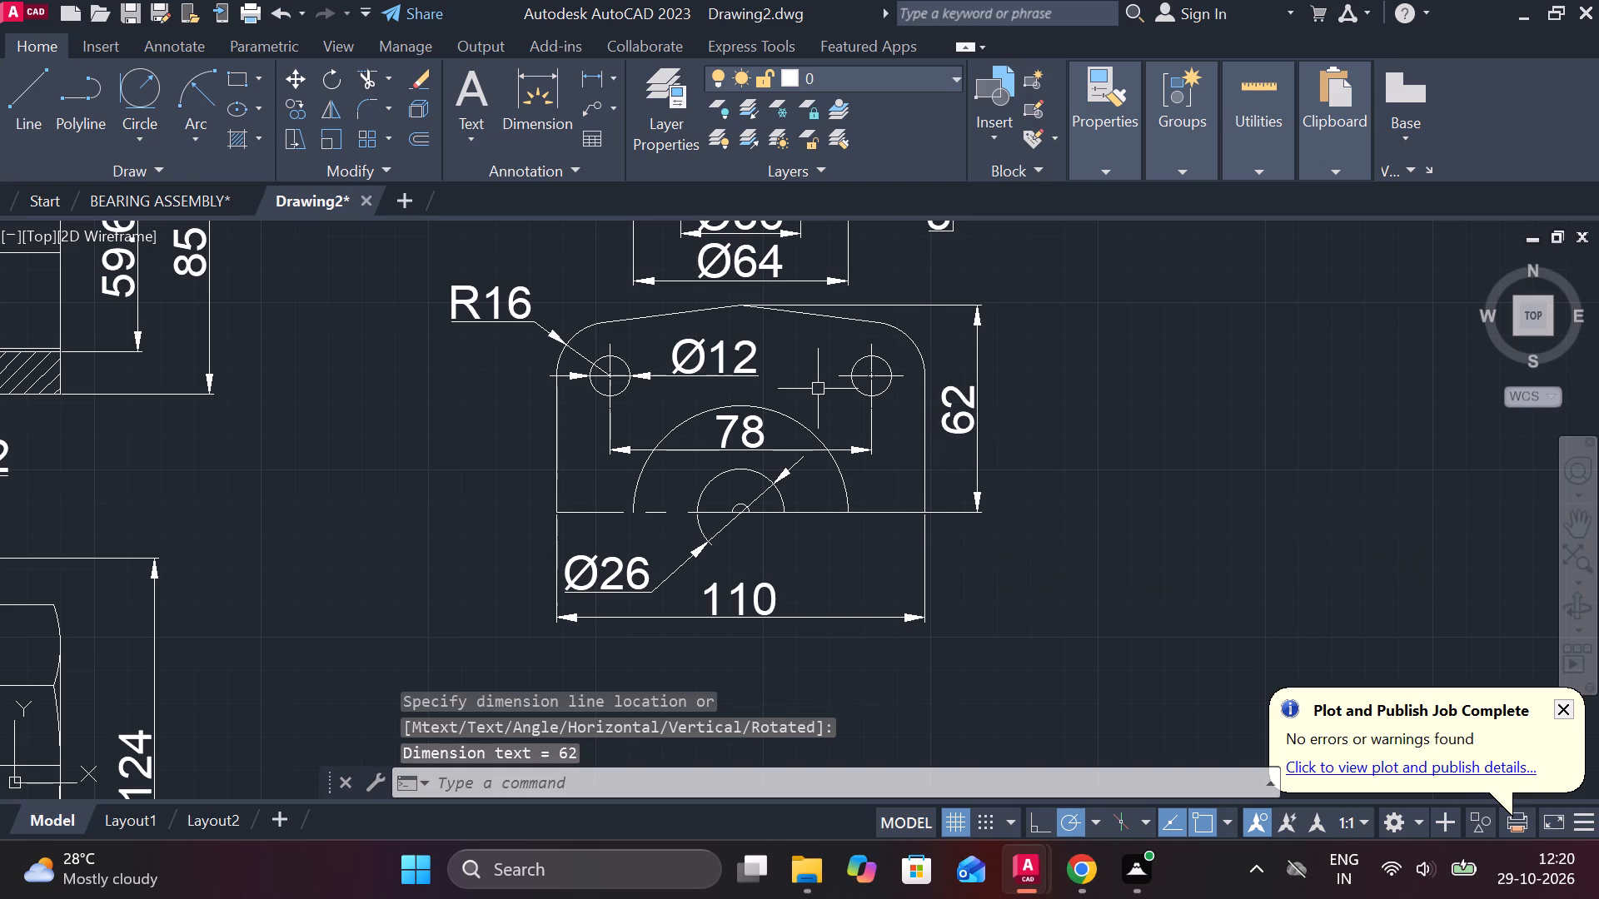
# Add a vertical linear dimension from the right bolt hole's centre to the base line, placed just inside the outline's right edge.
pyautogui.press('space')
pyautogui.scroll(1, 877, 386)
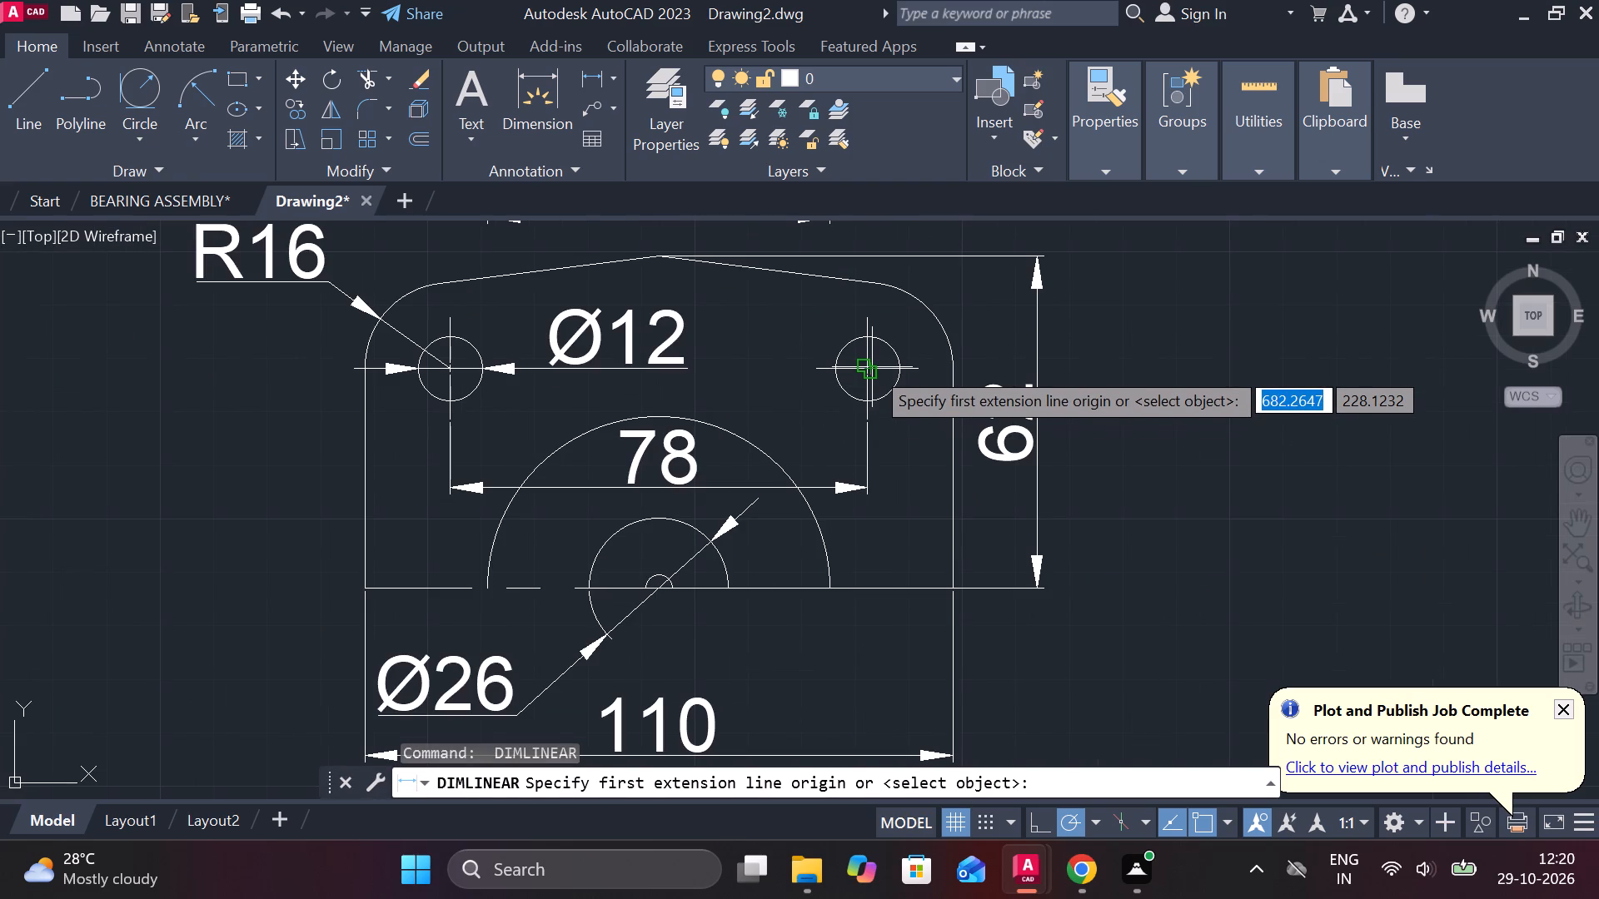
pyautogui.click(872, 367)
pyautogui.click(877, 588)
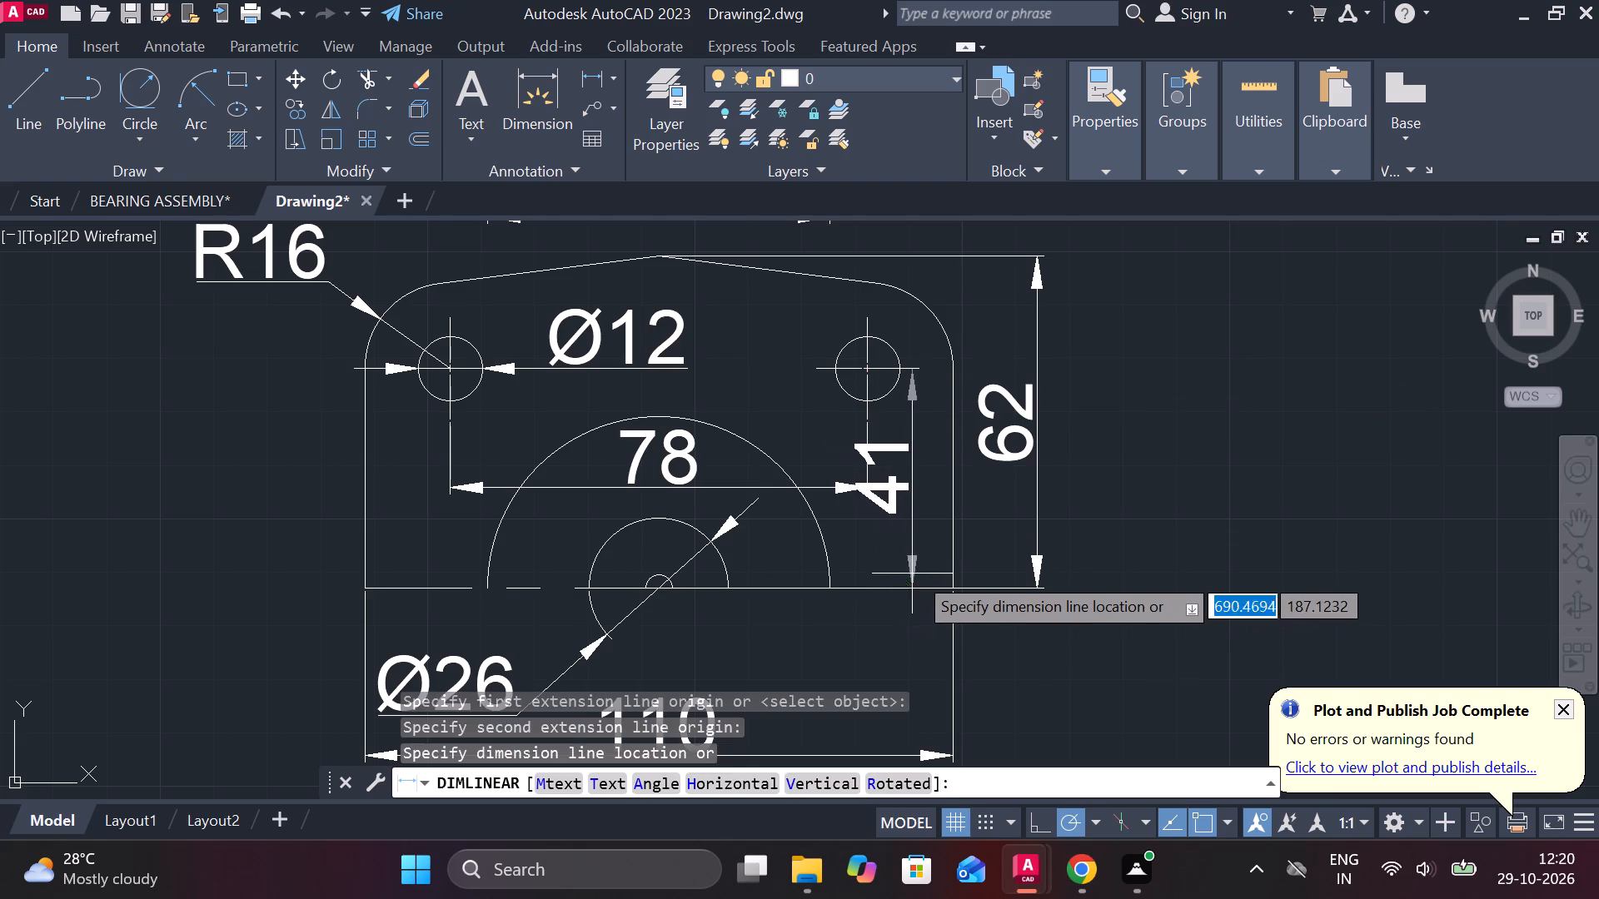
pyautogui.click(931, 562)
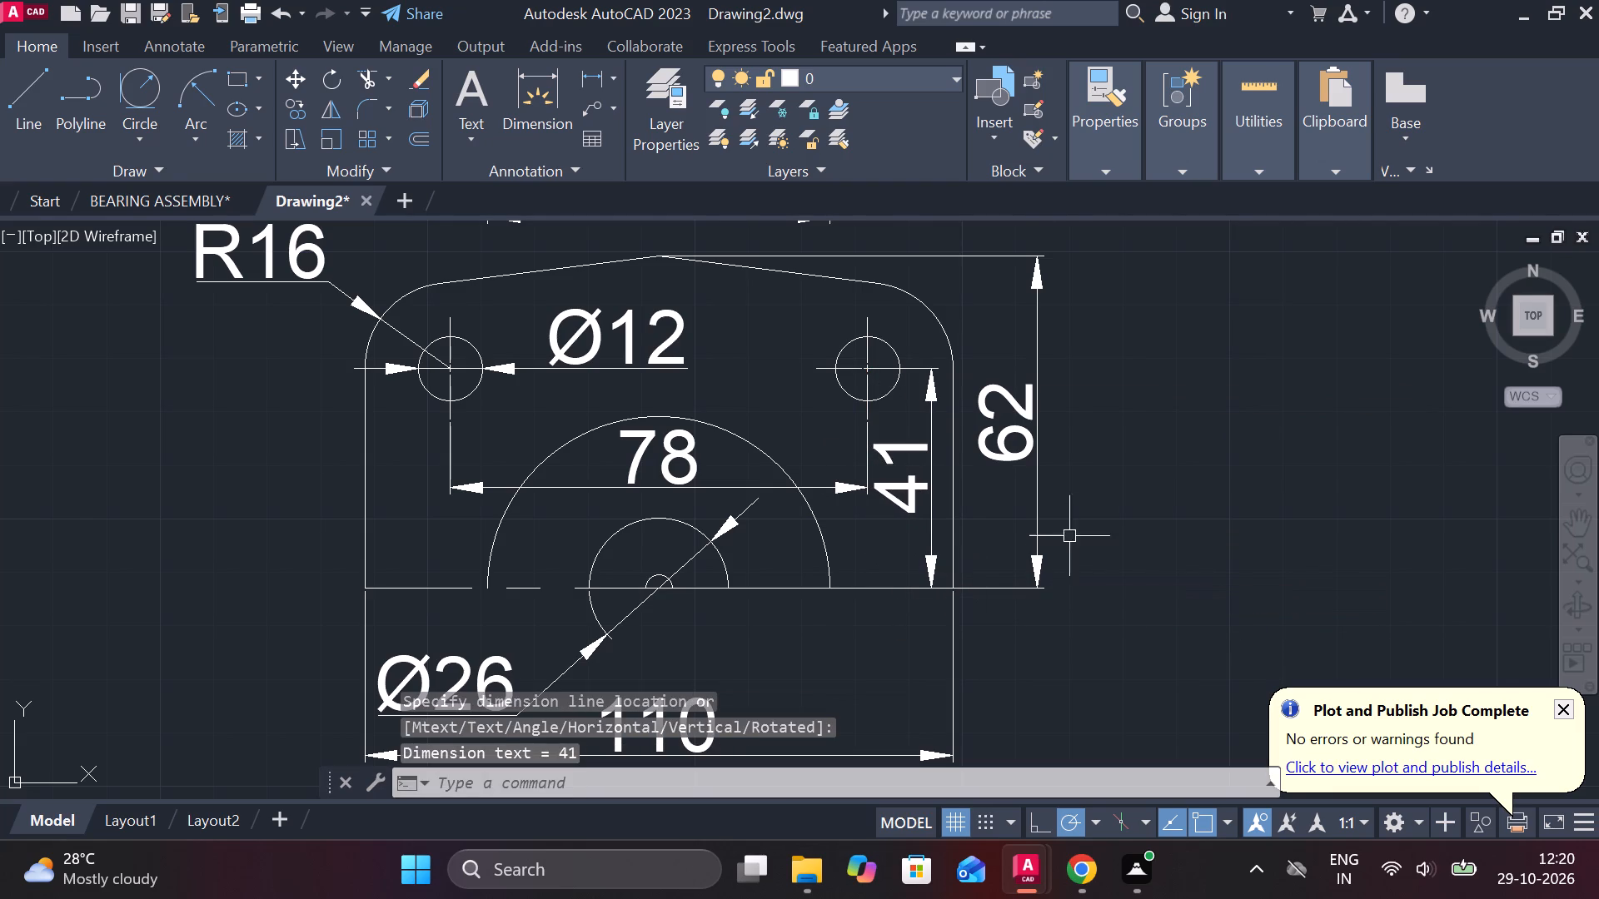
# Move the overall height dimension farther out, and move the hole-height dimension outside the outline, between it and the overall height dimension.
pyautogui.scroll(-1, 1070, 535)
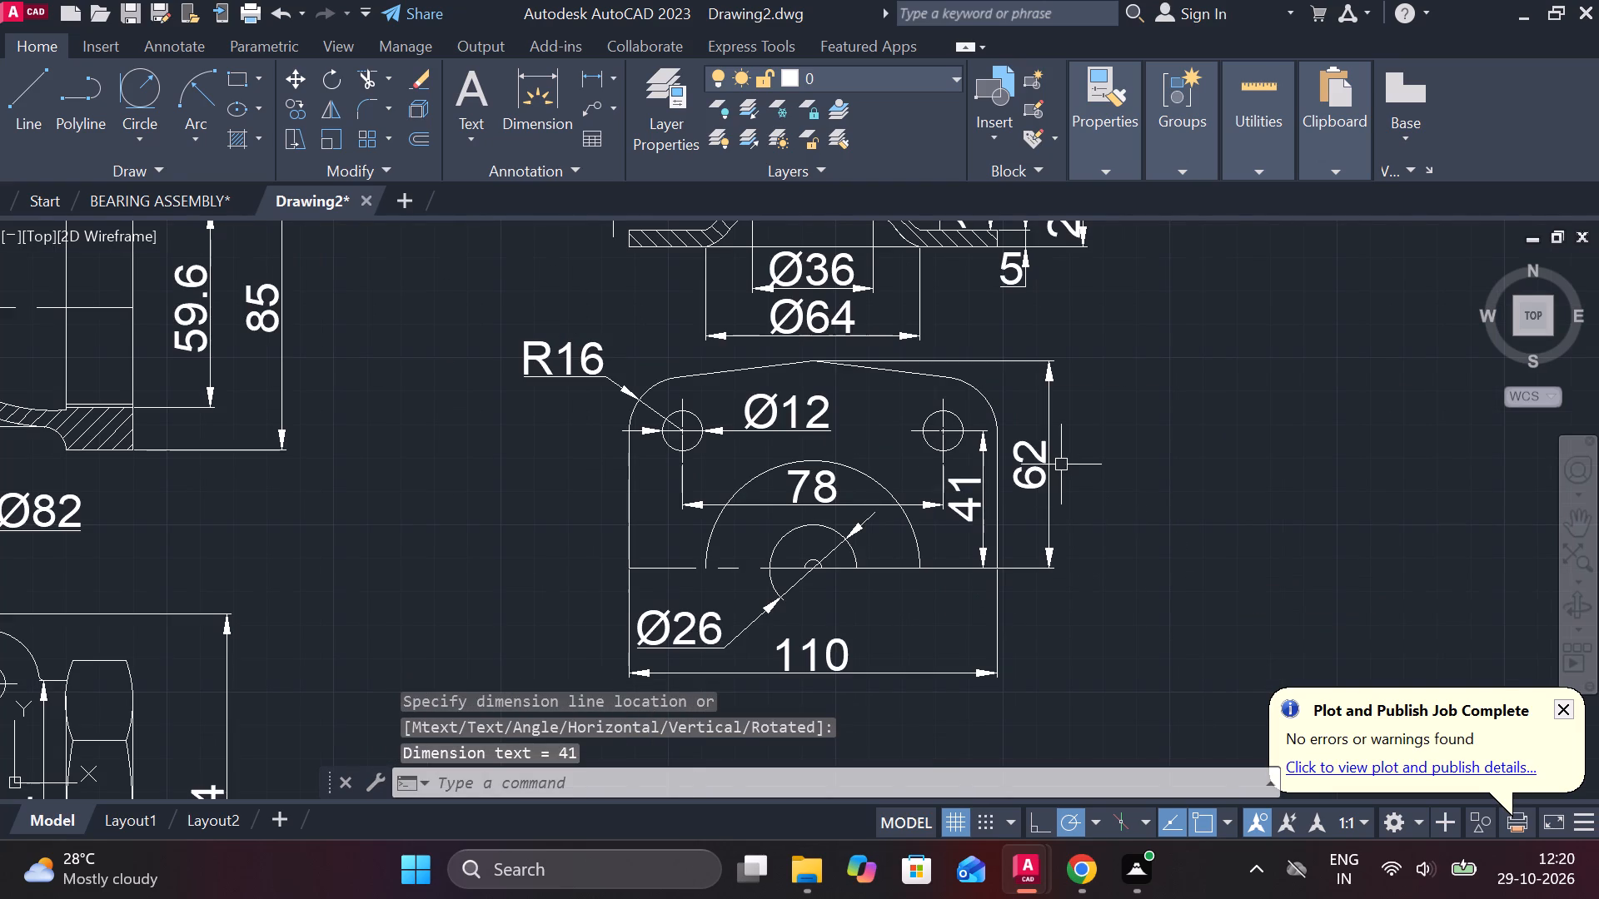
pyautogui.click(1026, 449)
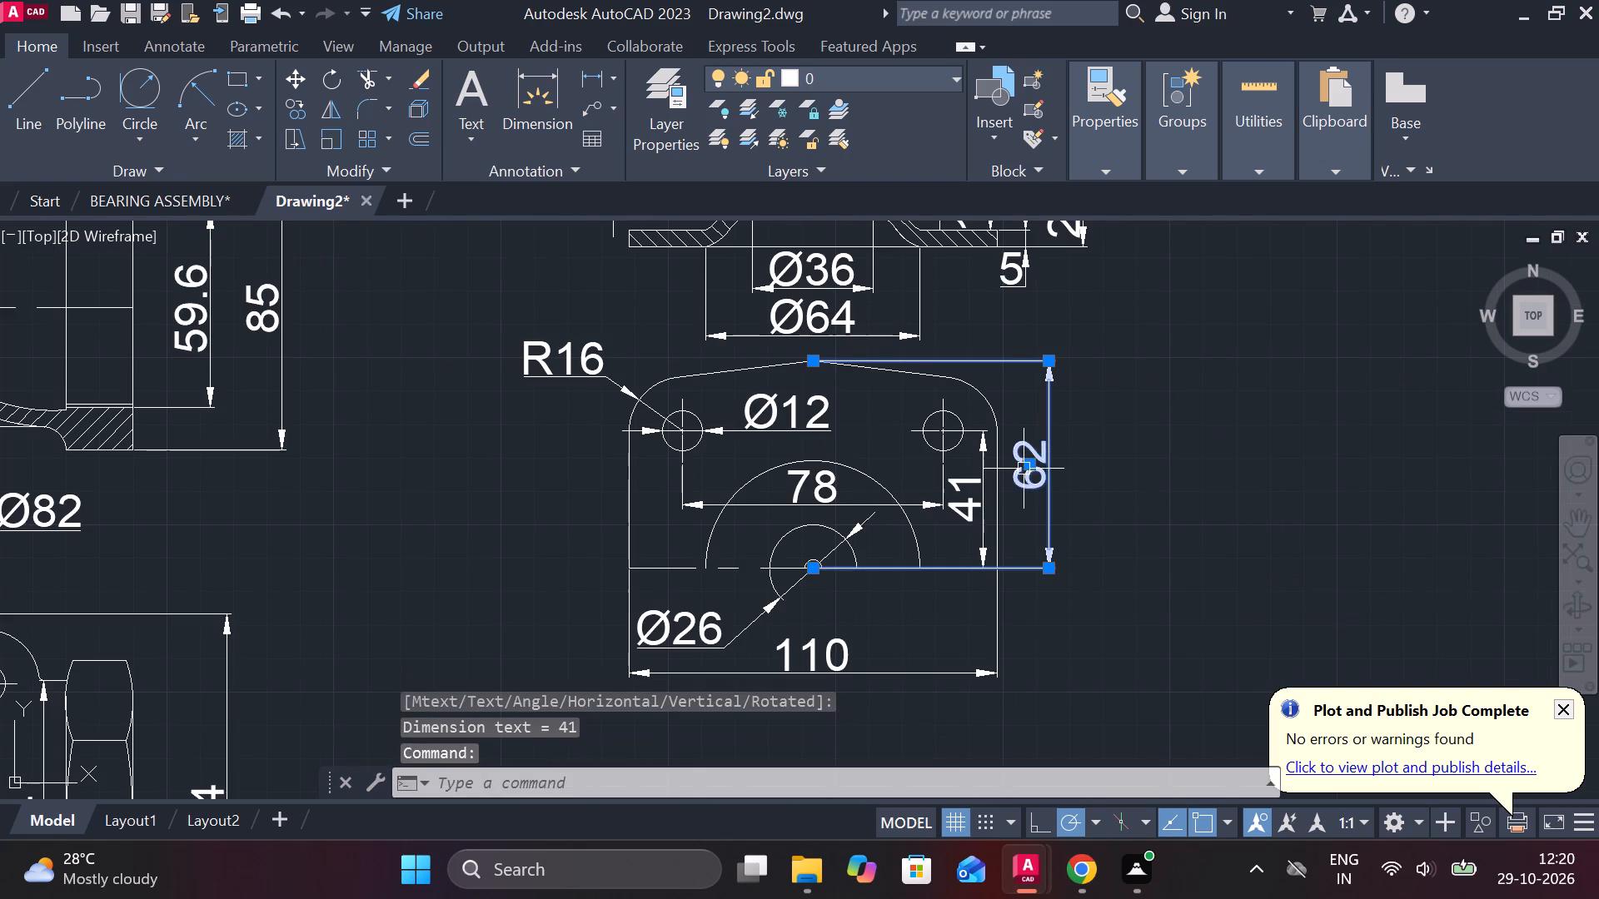
pyautogui.click(1032, 467)
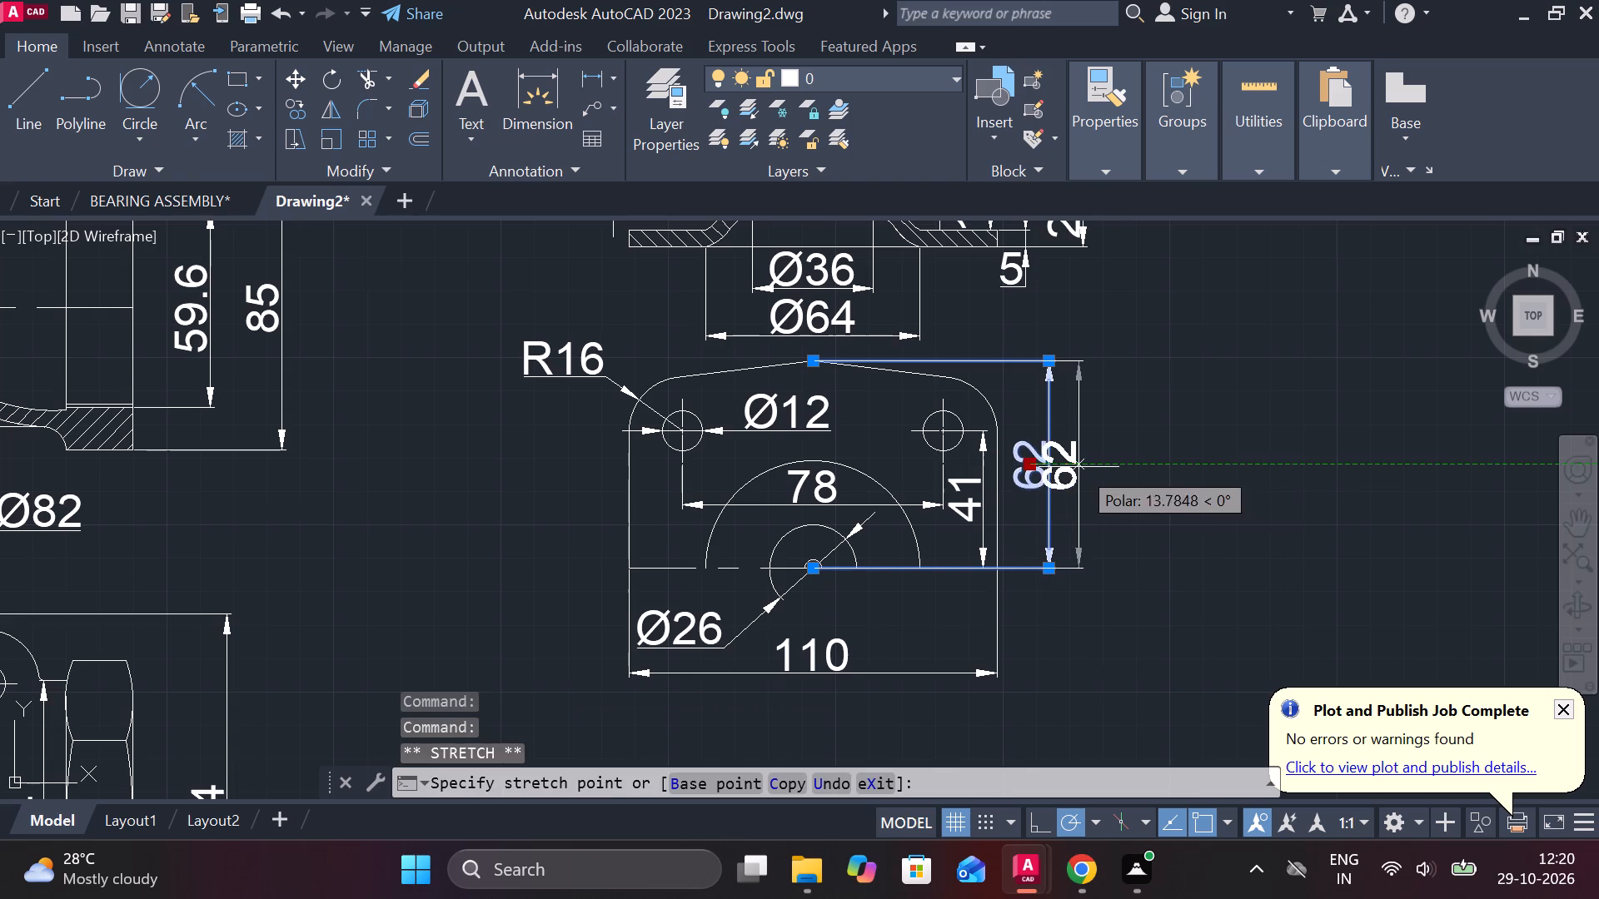
pyautogui.click(1101, 472)
pyautogui.click(971, 497)
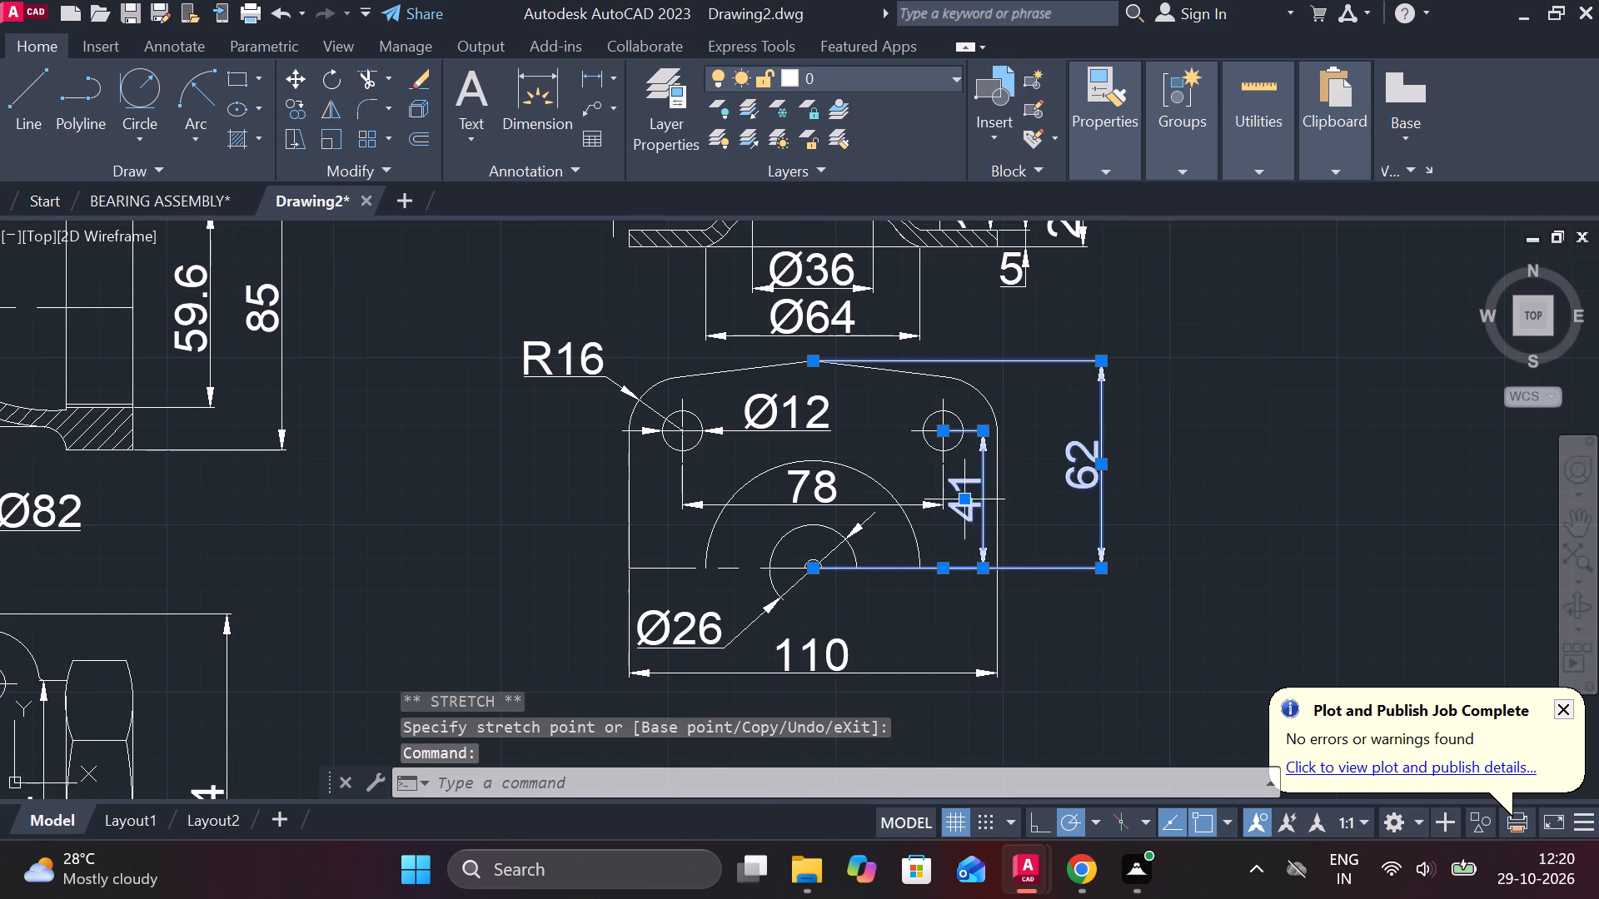
pyautogui.click(965, 500)
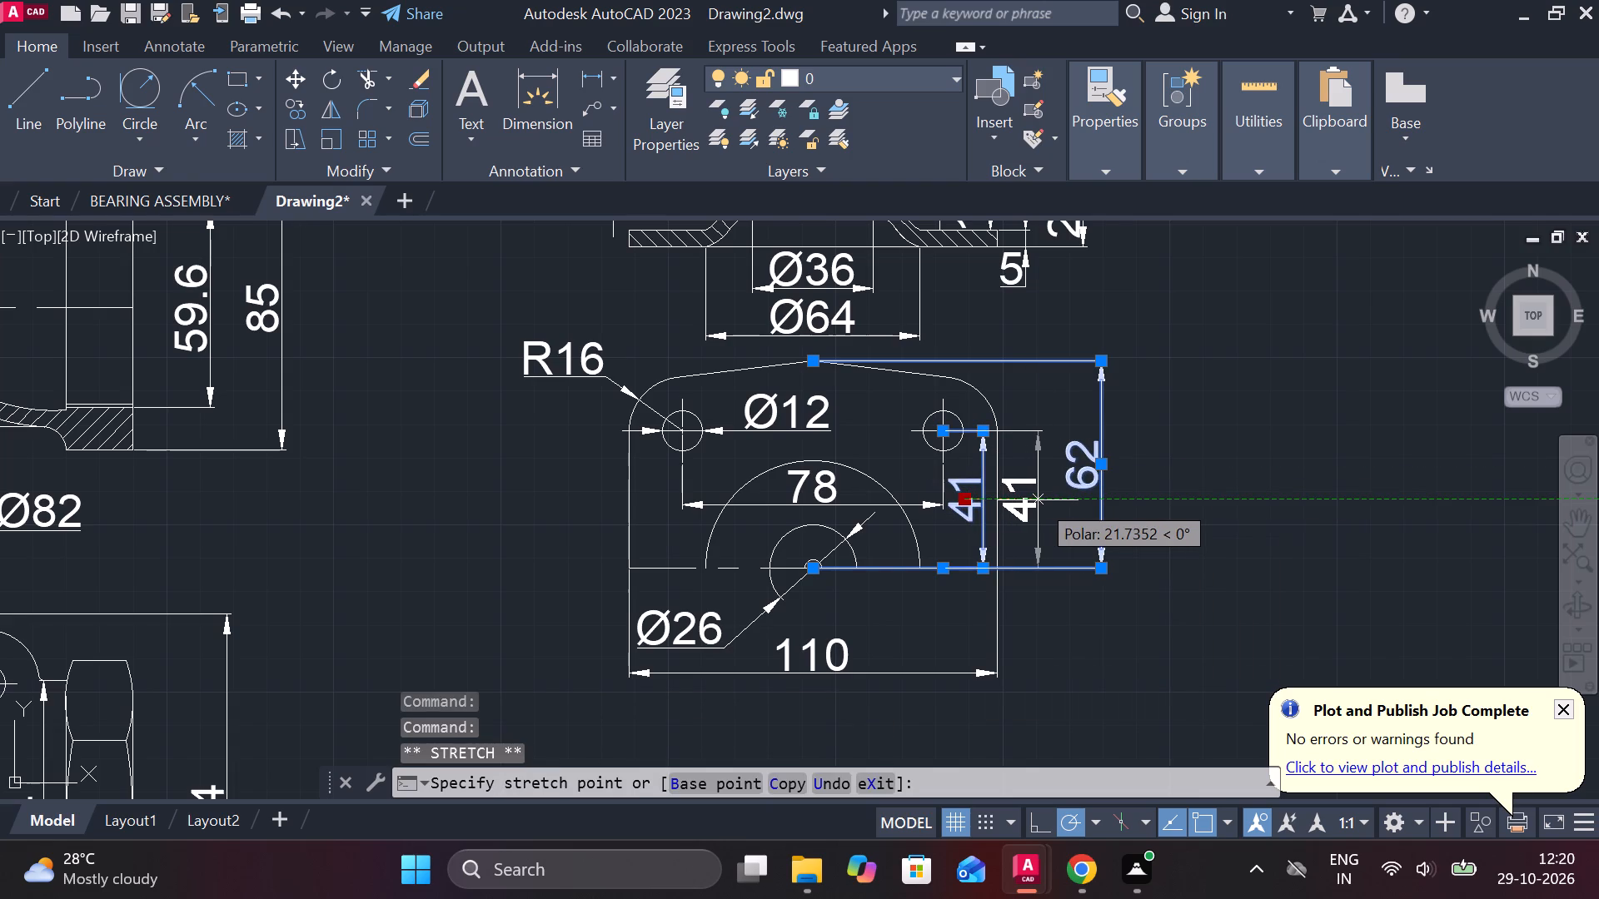
pyautogui.click(1045, 500)
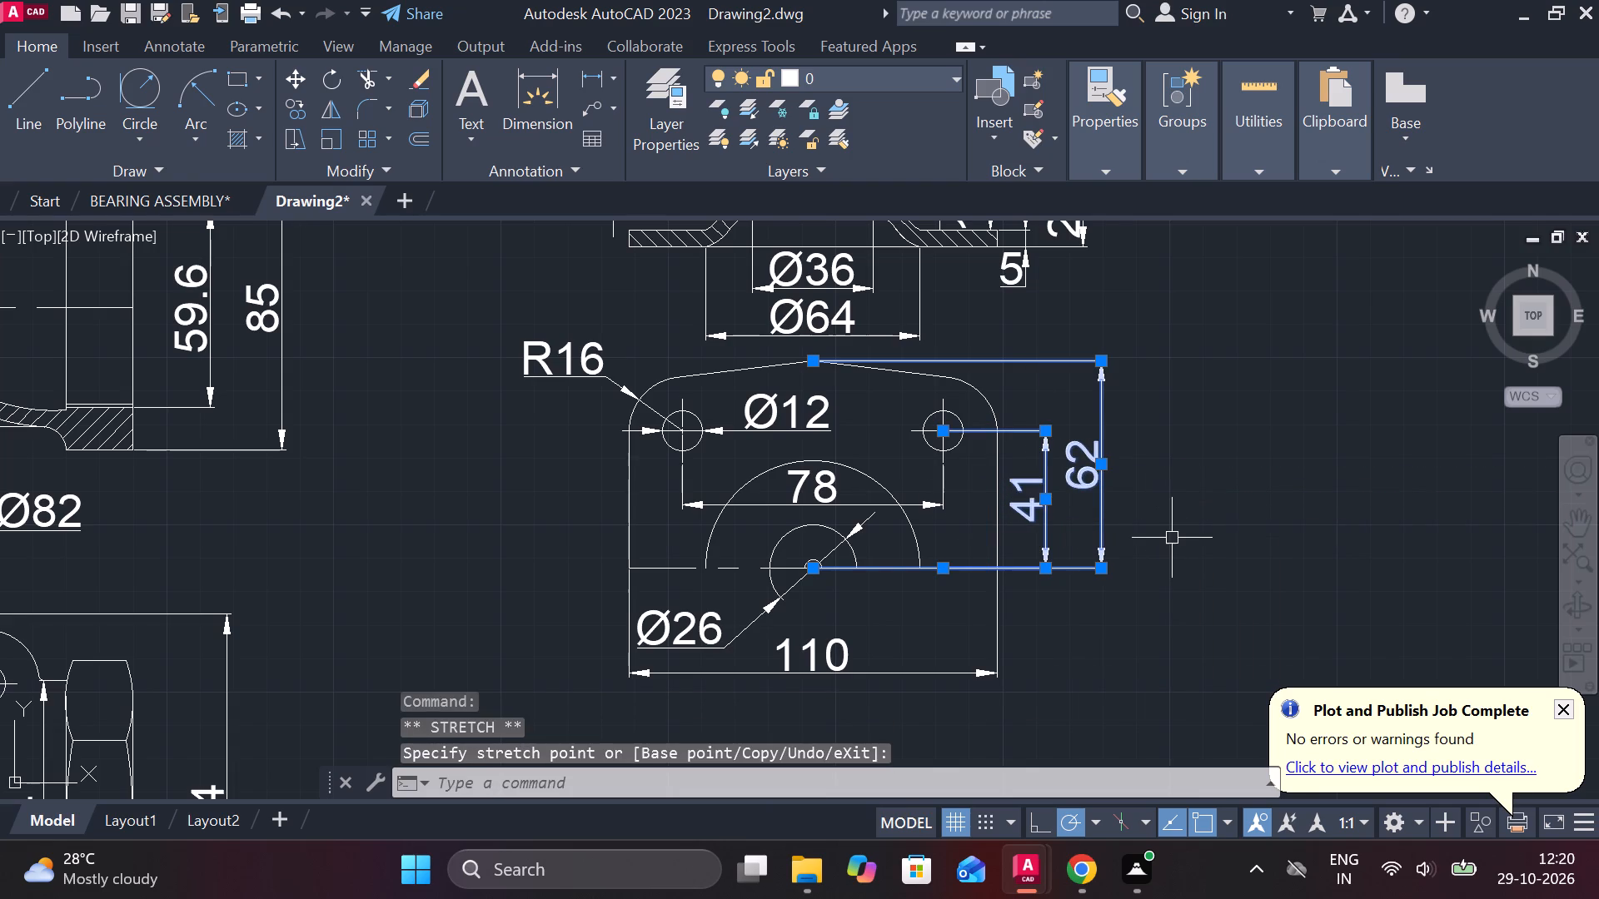
pyautogui.press('Escape')
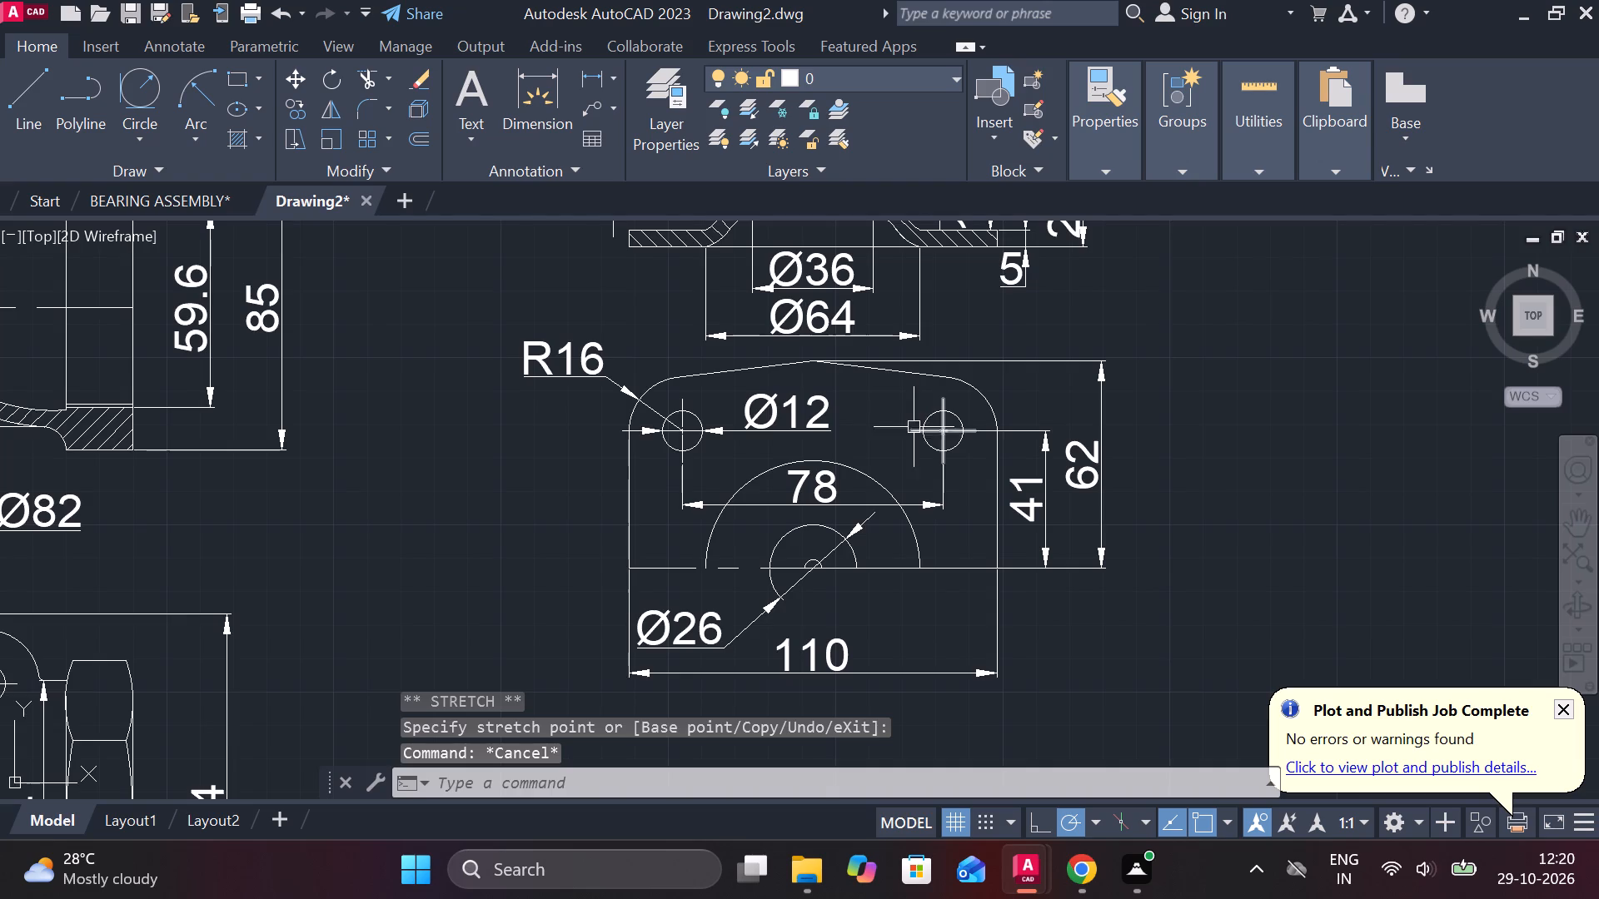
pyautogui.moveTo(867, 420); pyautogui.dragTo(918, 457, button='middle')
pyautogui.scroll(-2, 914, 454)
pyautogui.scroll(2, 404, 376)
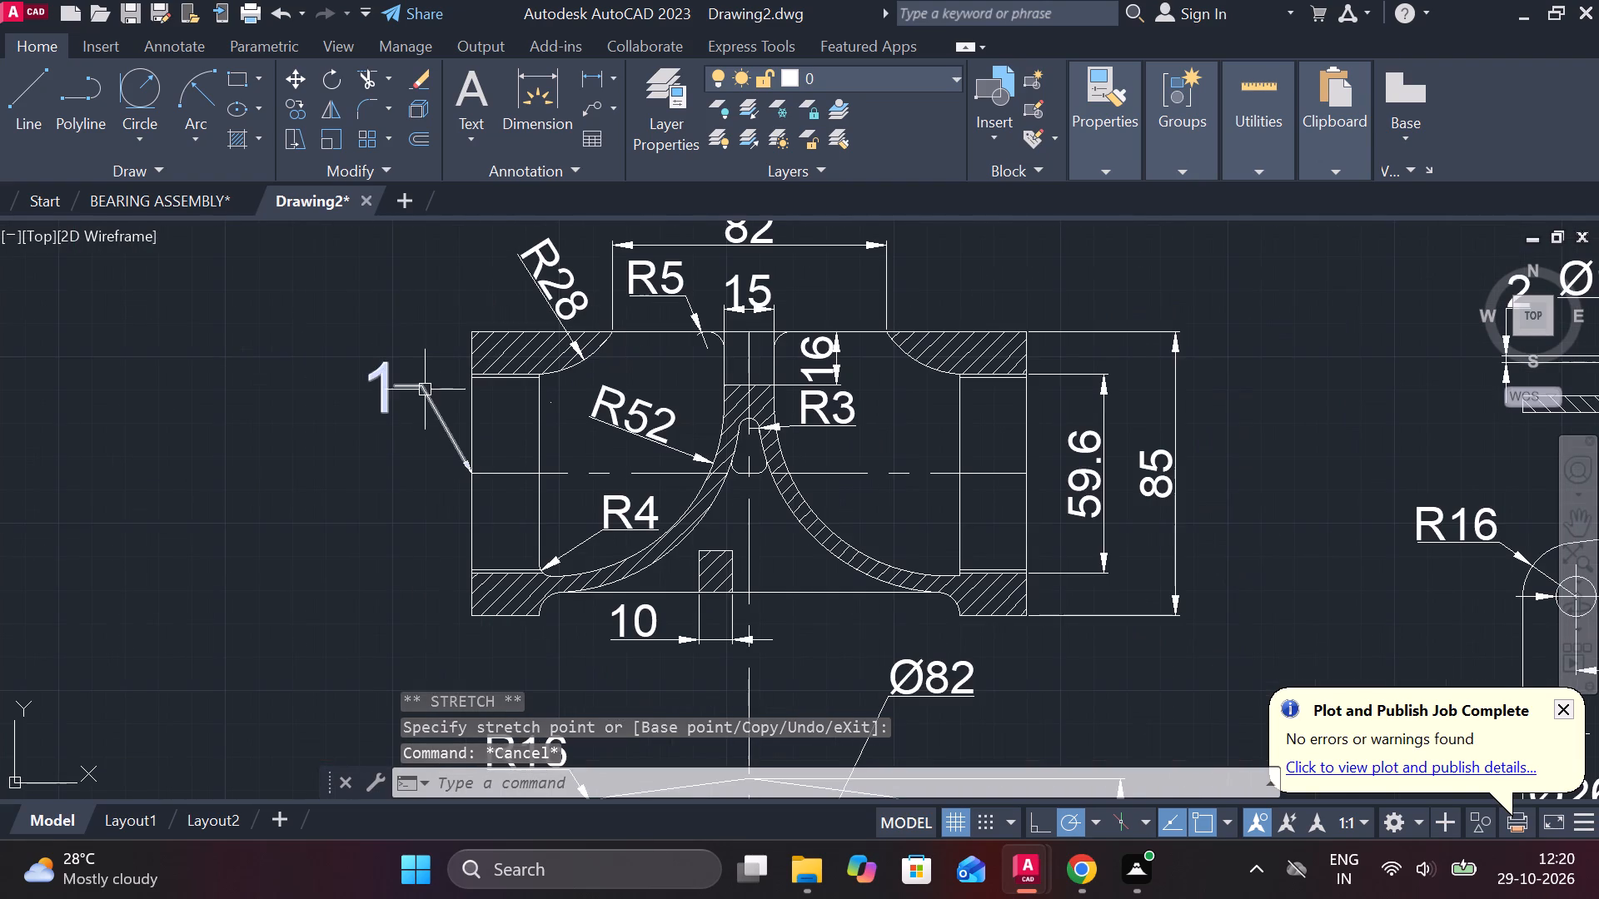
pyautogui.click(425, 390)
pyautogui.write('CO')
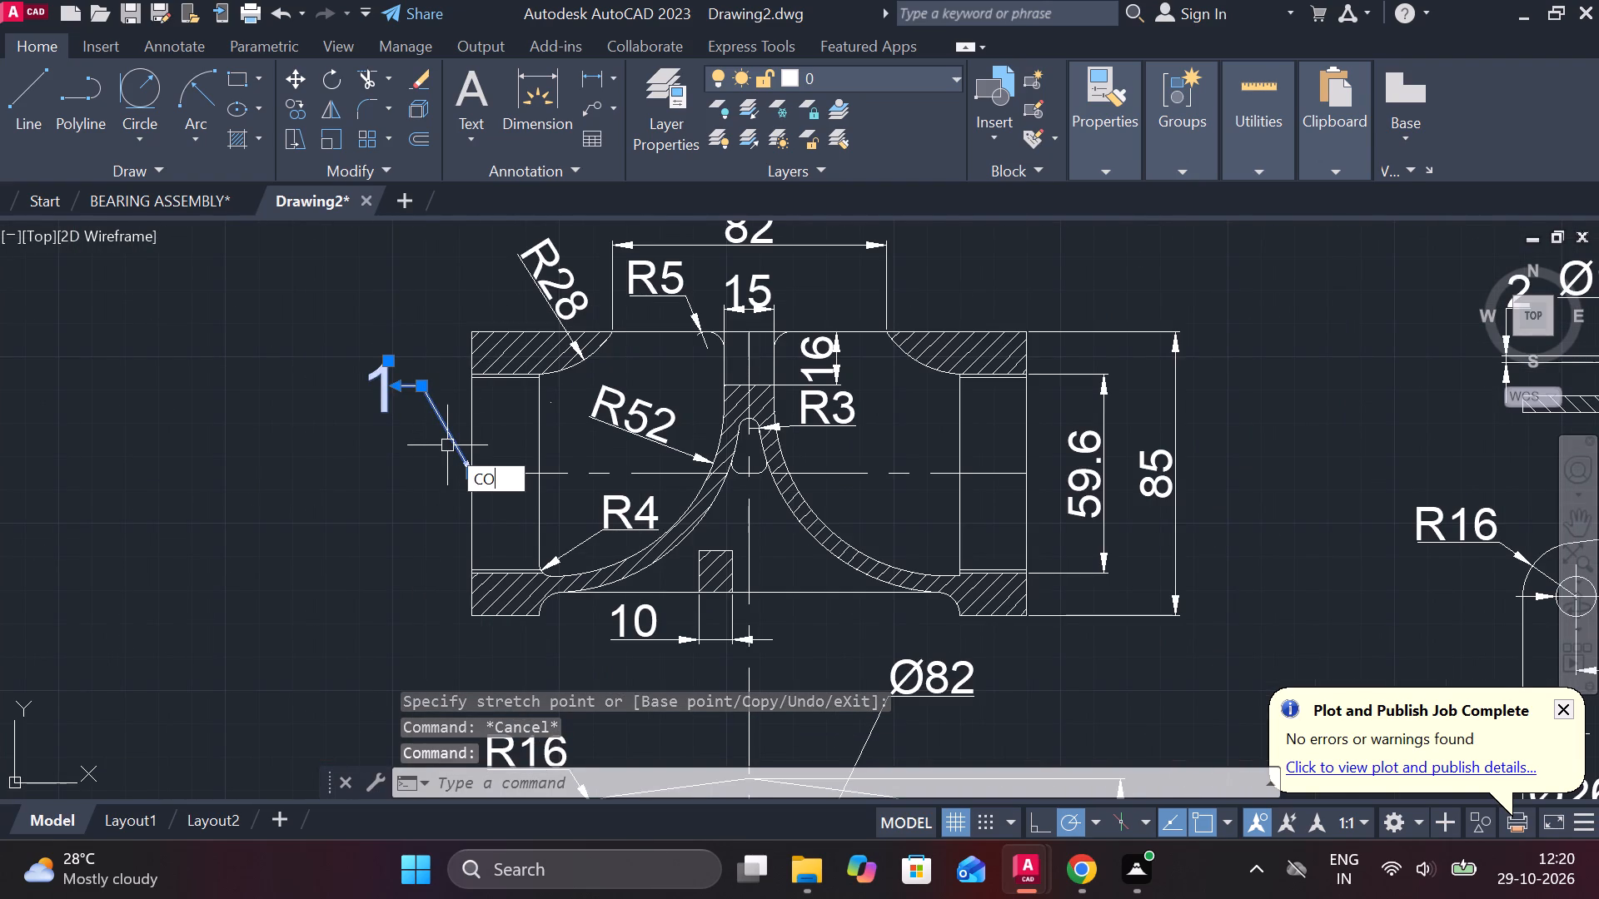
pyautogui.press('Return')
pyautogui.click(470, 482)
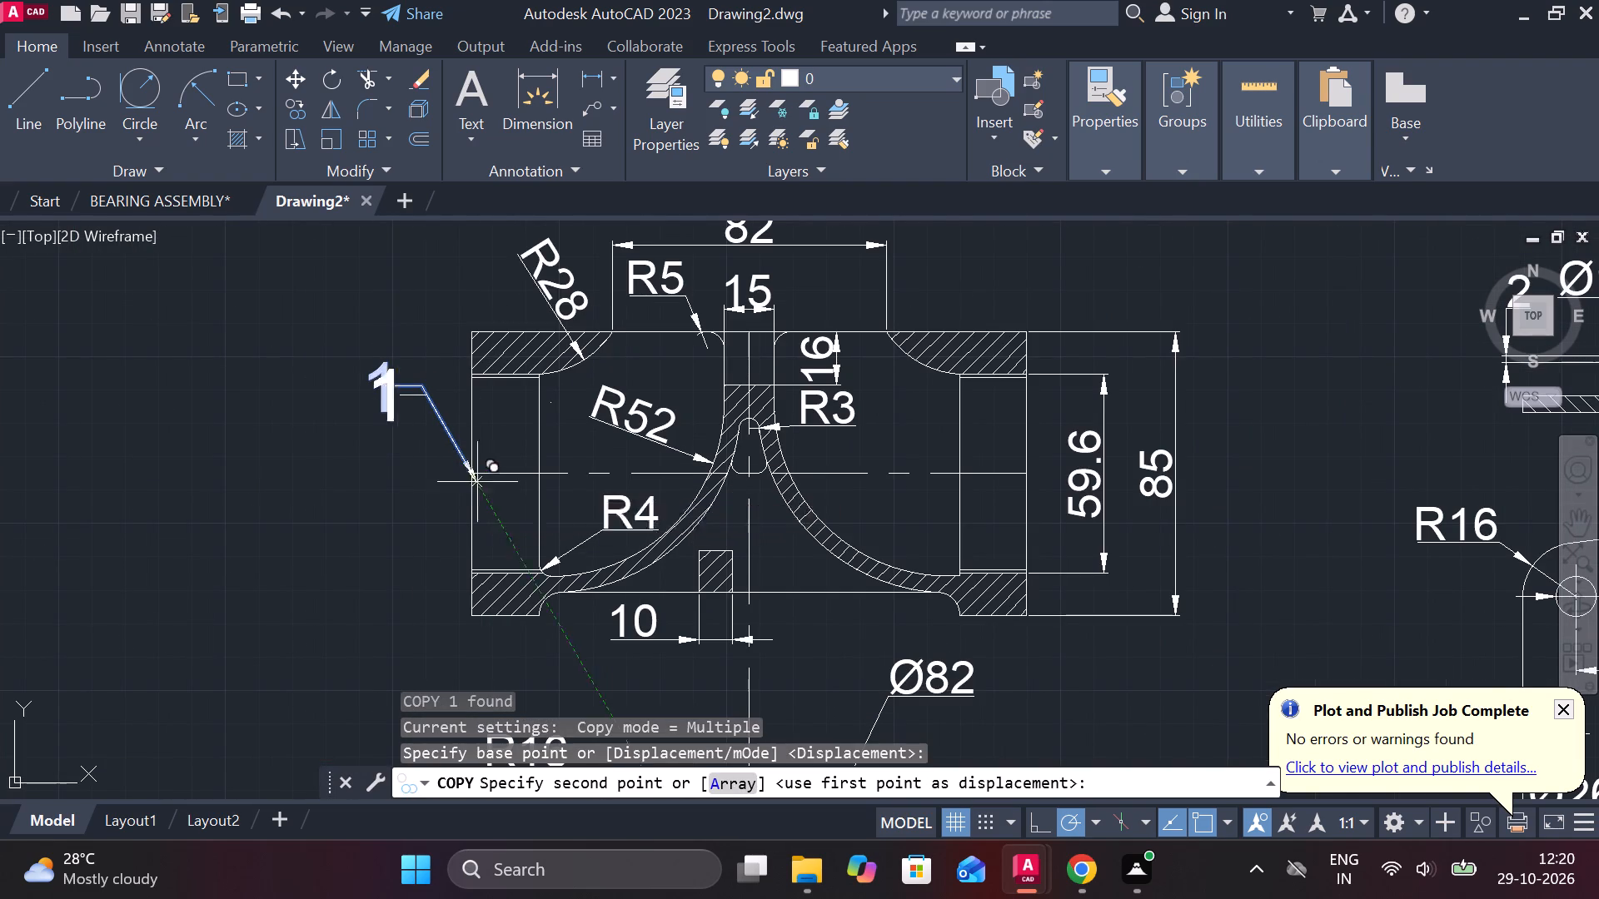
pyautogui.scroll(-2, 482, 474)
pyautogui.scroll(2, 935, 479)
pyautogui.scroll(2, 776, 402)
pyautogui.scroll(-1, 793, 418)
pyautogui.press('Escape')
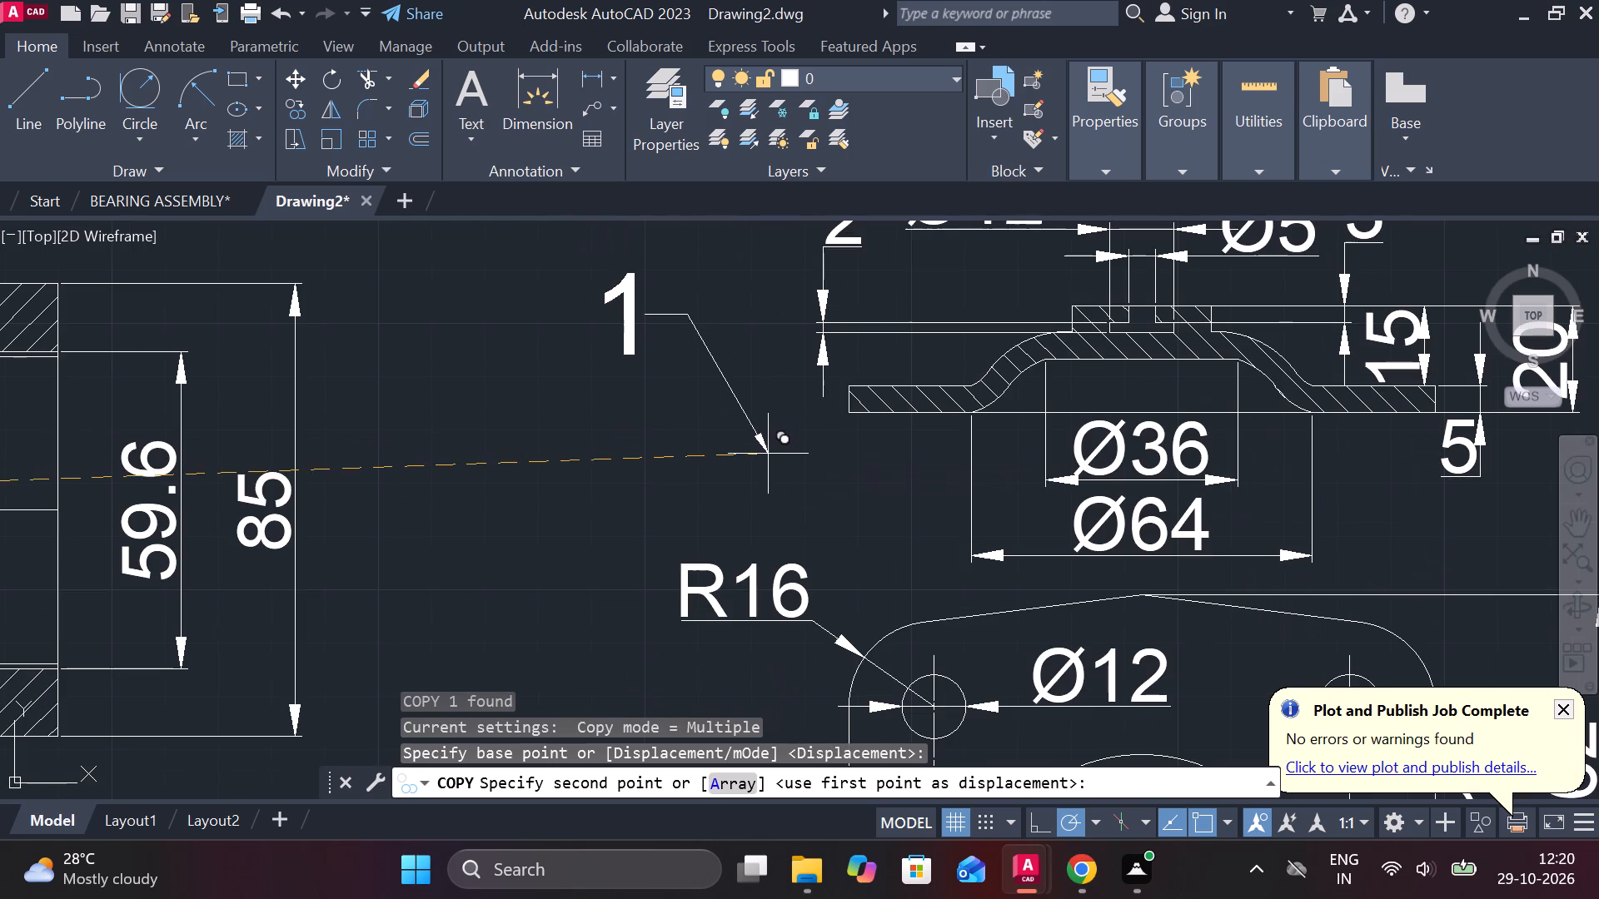
# Add a multileader labelled 2 with text height 15, pointing to the lower-left corner of the cover plate's hatched section.
pyautogui.click(583, 104)
pyautogui.scroll(-2, 1036, 373)
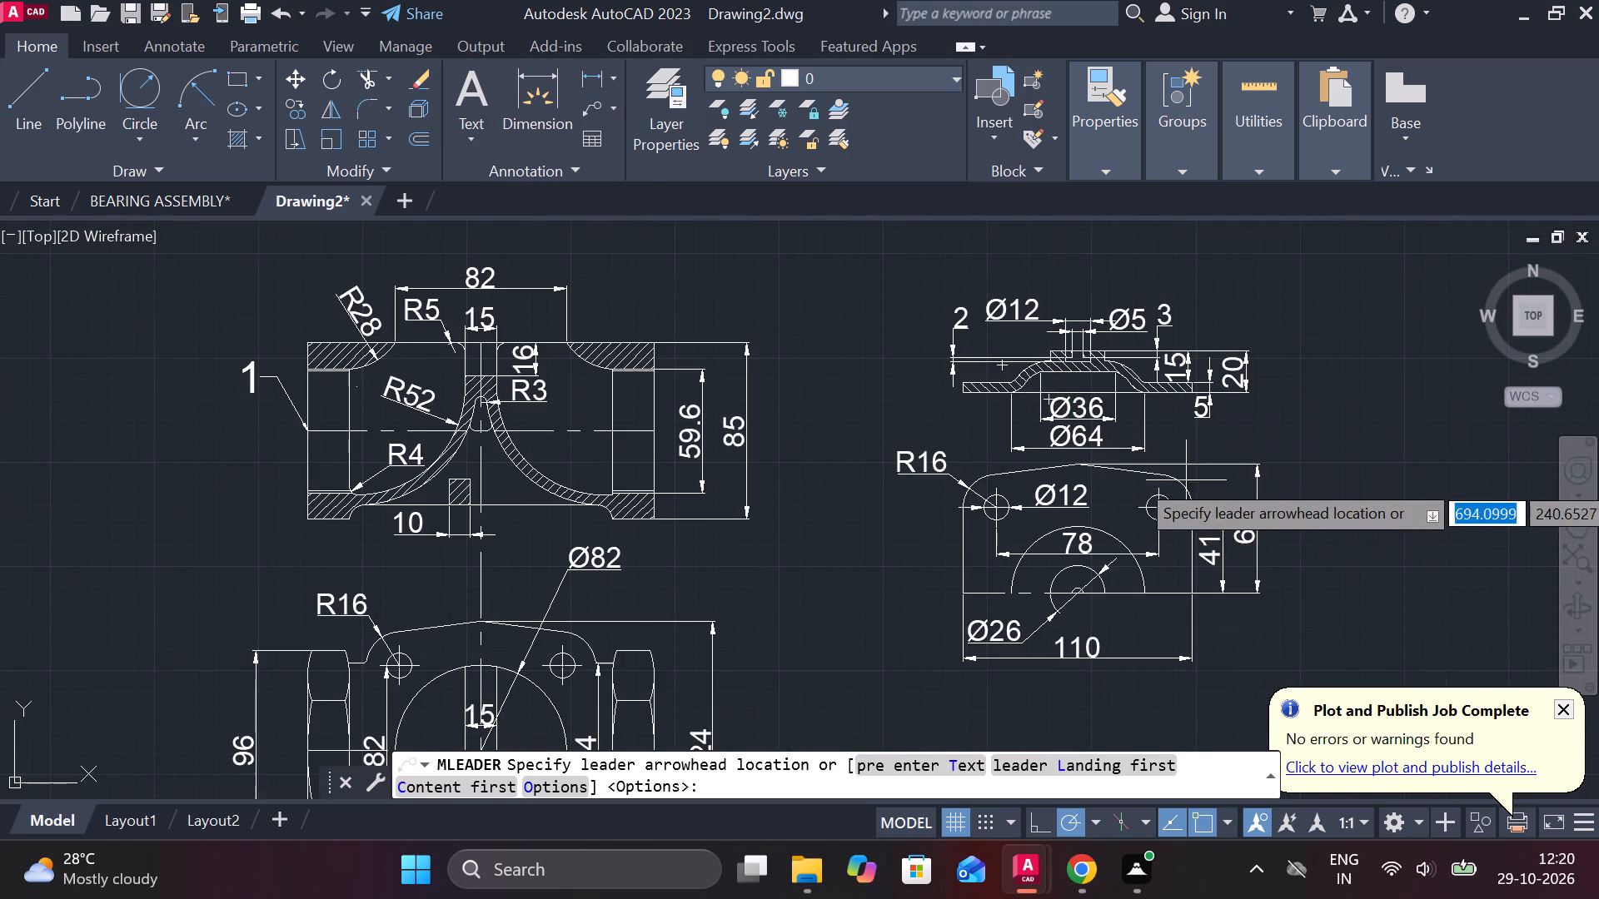
pyautogui.scroll(2, 1208, 408)
pyautogui.moveTo(1184, 471); pyautogui.dragTo(993, 464, button='middle')
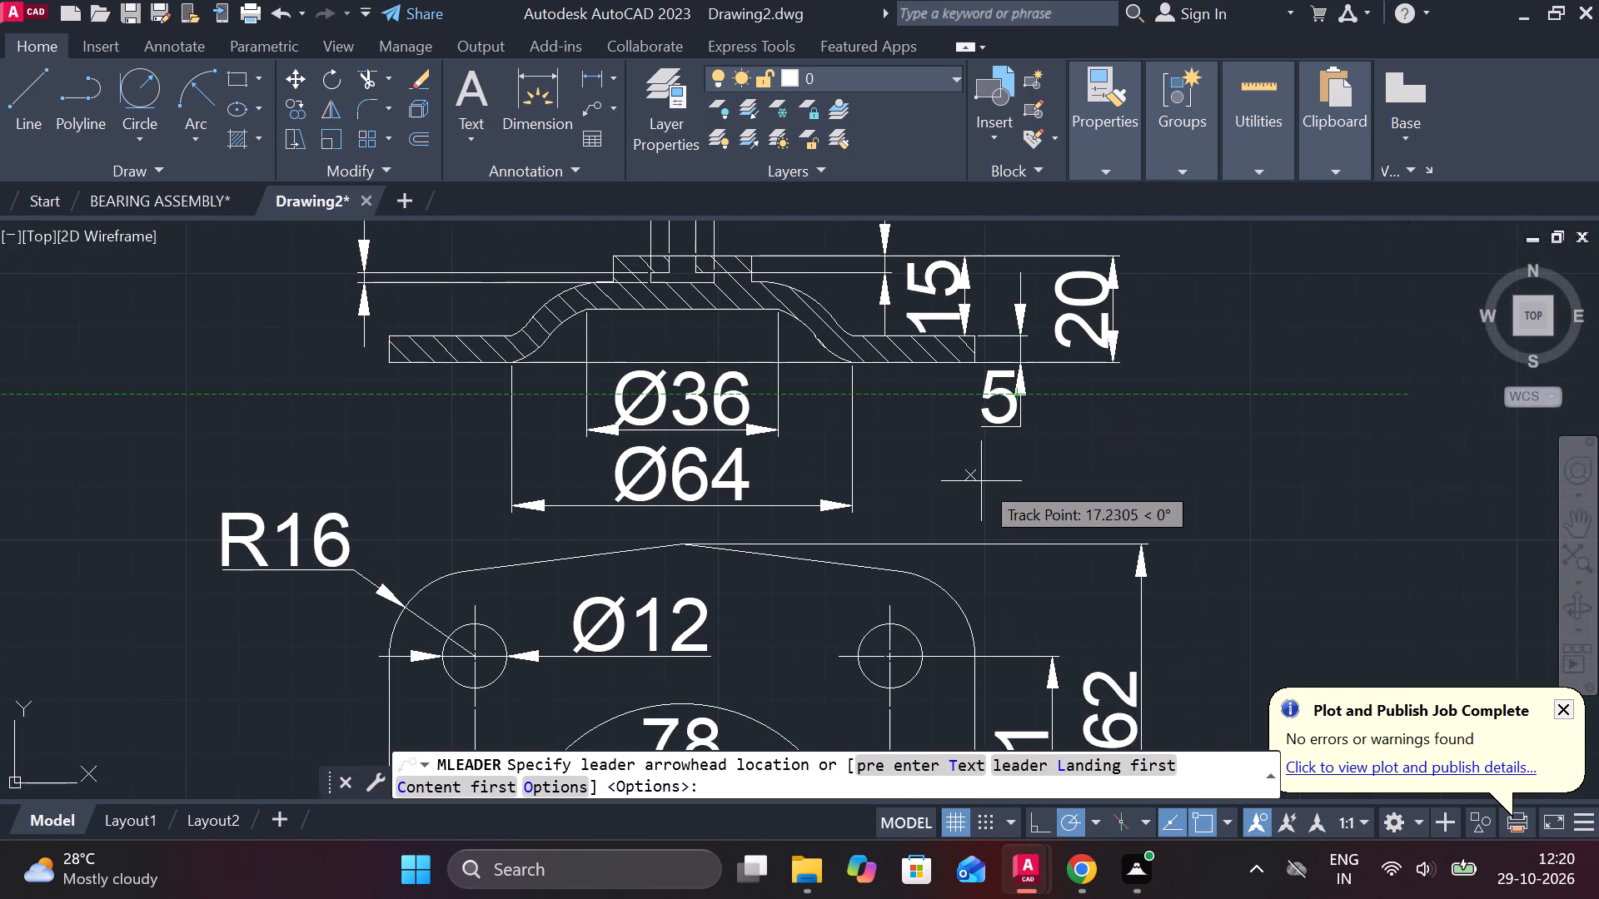
pyautogui.moveTo(985, 485); pyautogui.dragTo(972, 647, button='middle')
pyautogui.moveTo(792, 456); pyautogui.dragTo(1539, 633, button='middle')
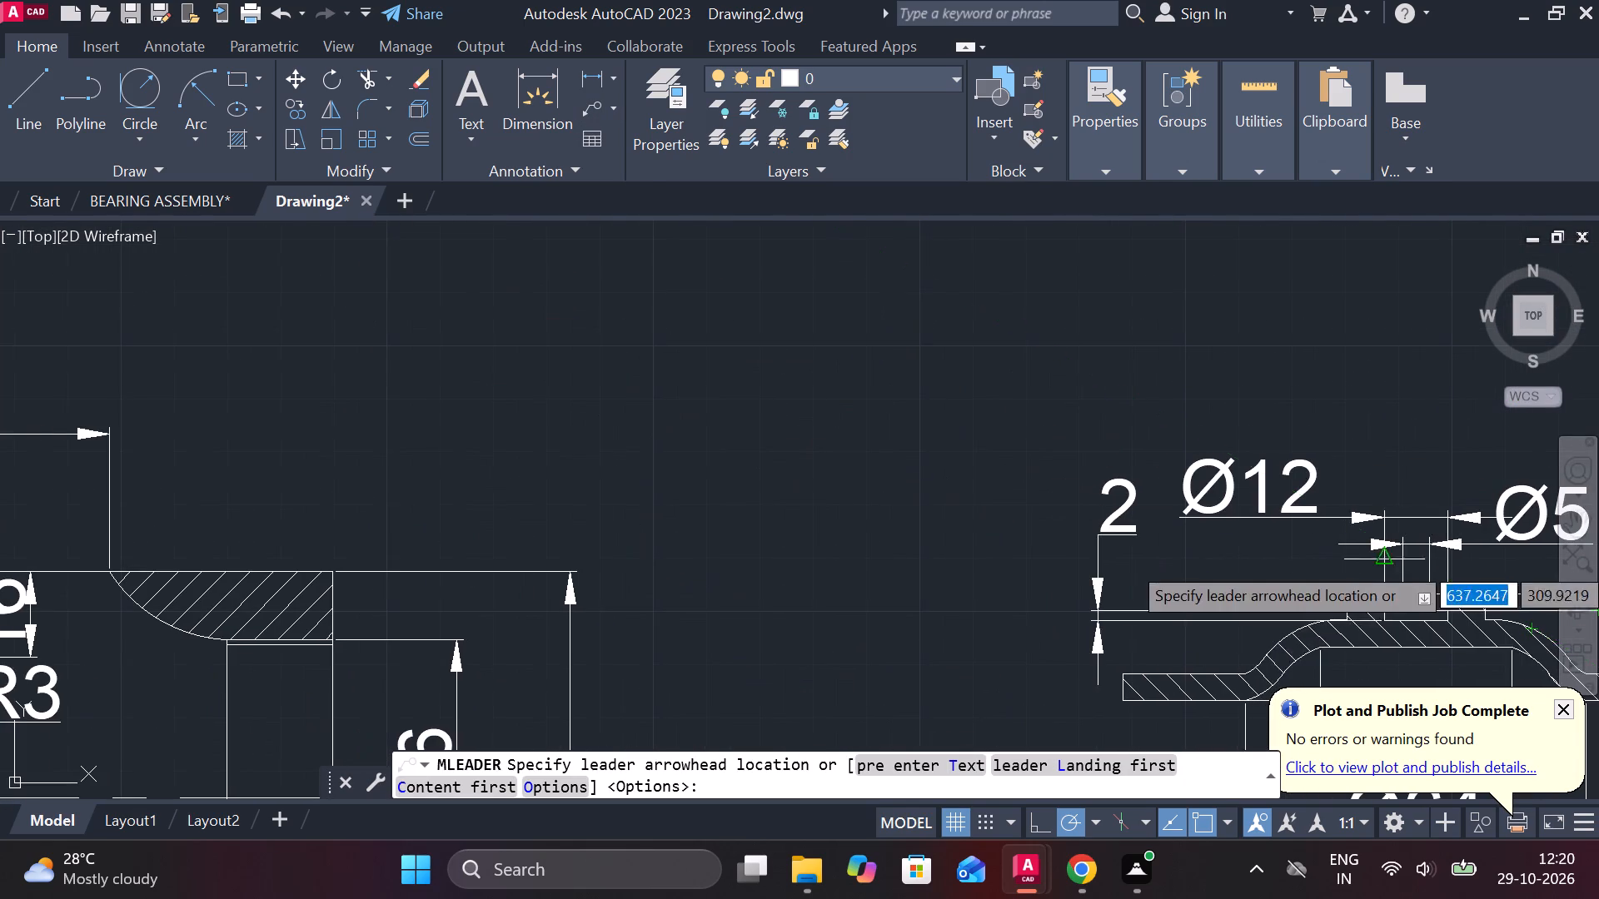
pyautogui.click(1138, 708)
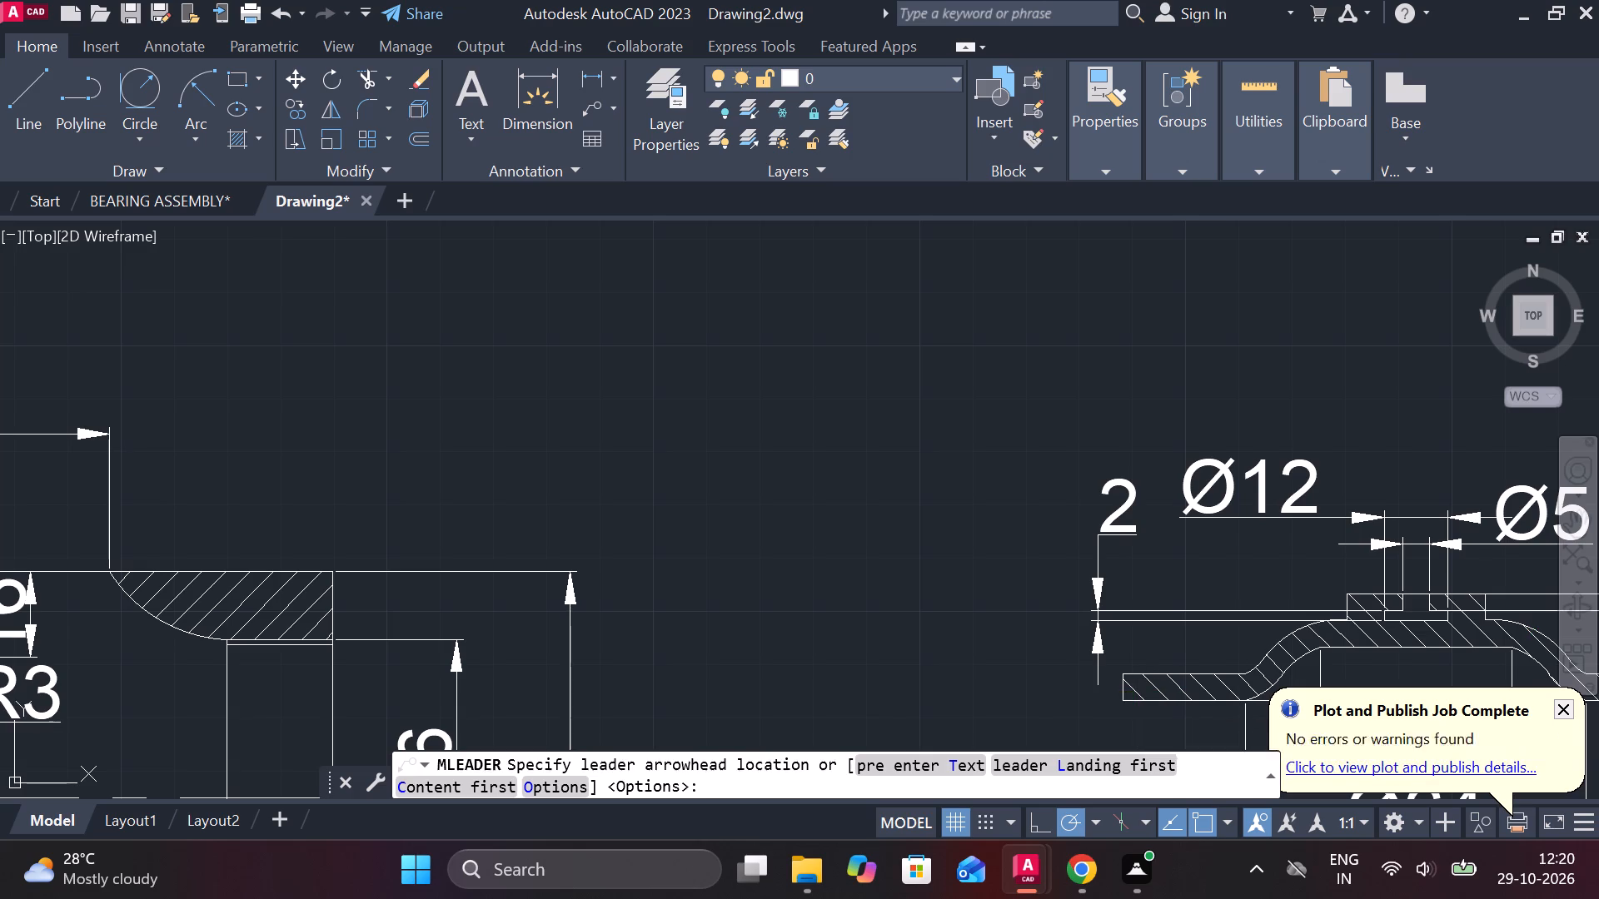
pyautogui.moveTo(1138, 708); pyautogui.dragTo(1098, 434, button='middle')
pyautogui.click(994, 484)
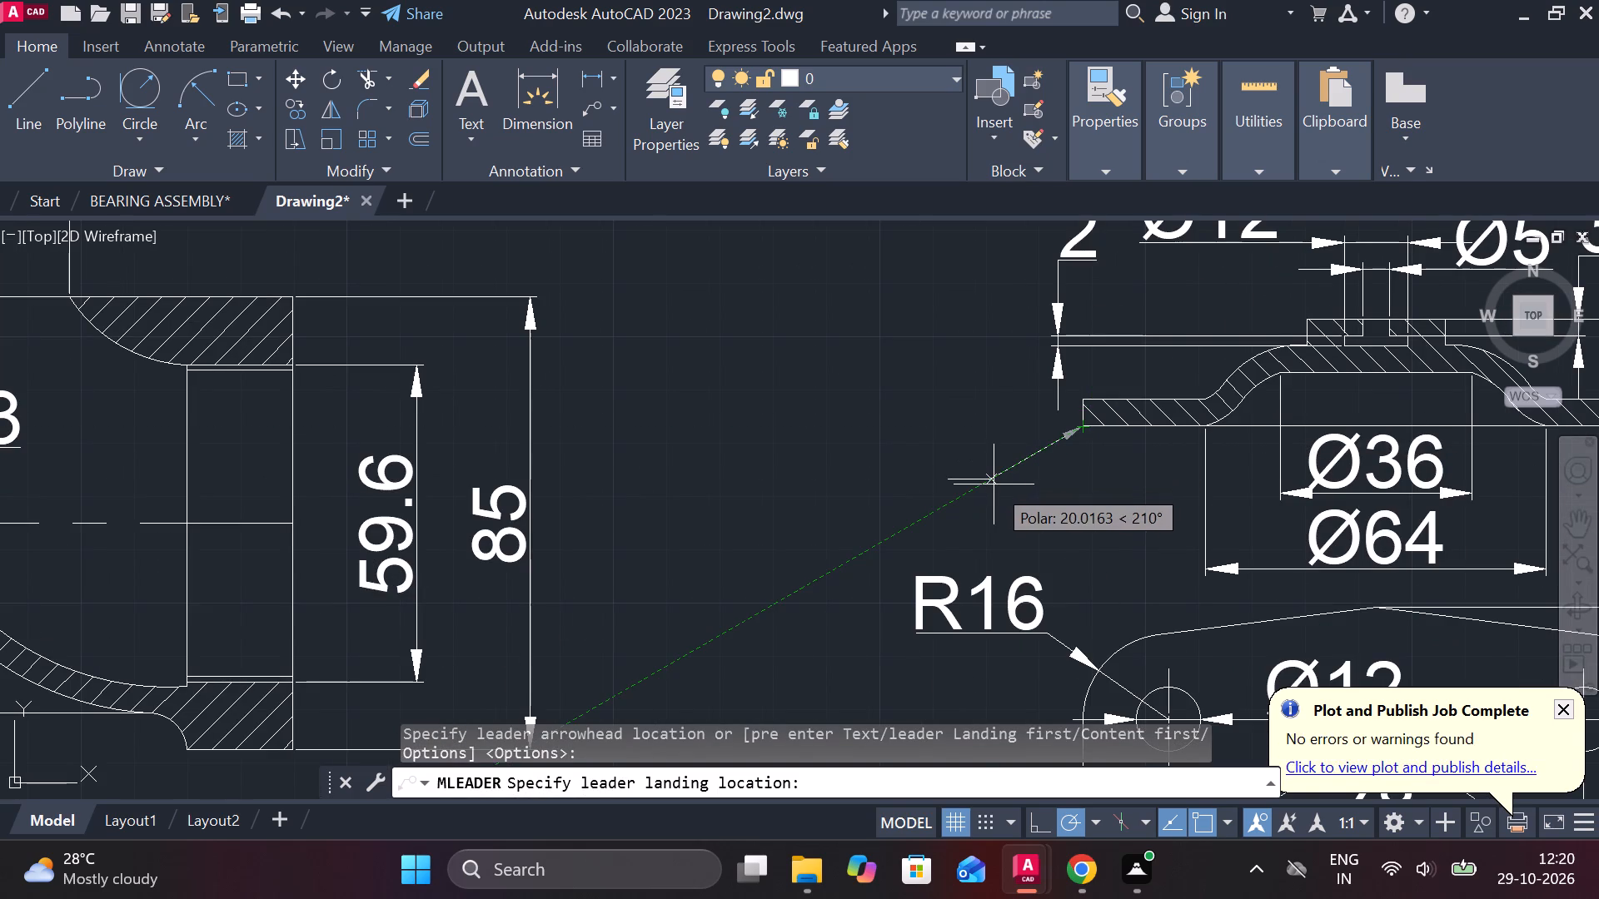
pyautogui.click(200, 104)
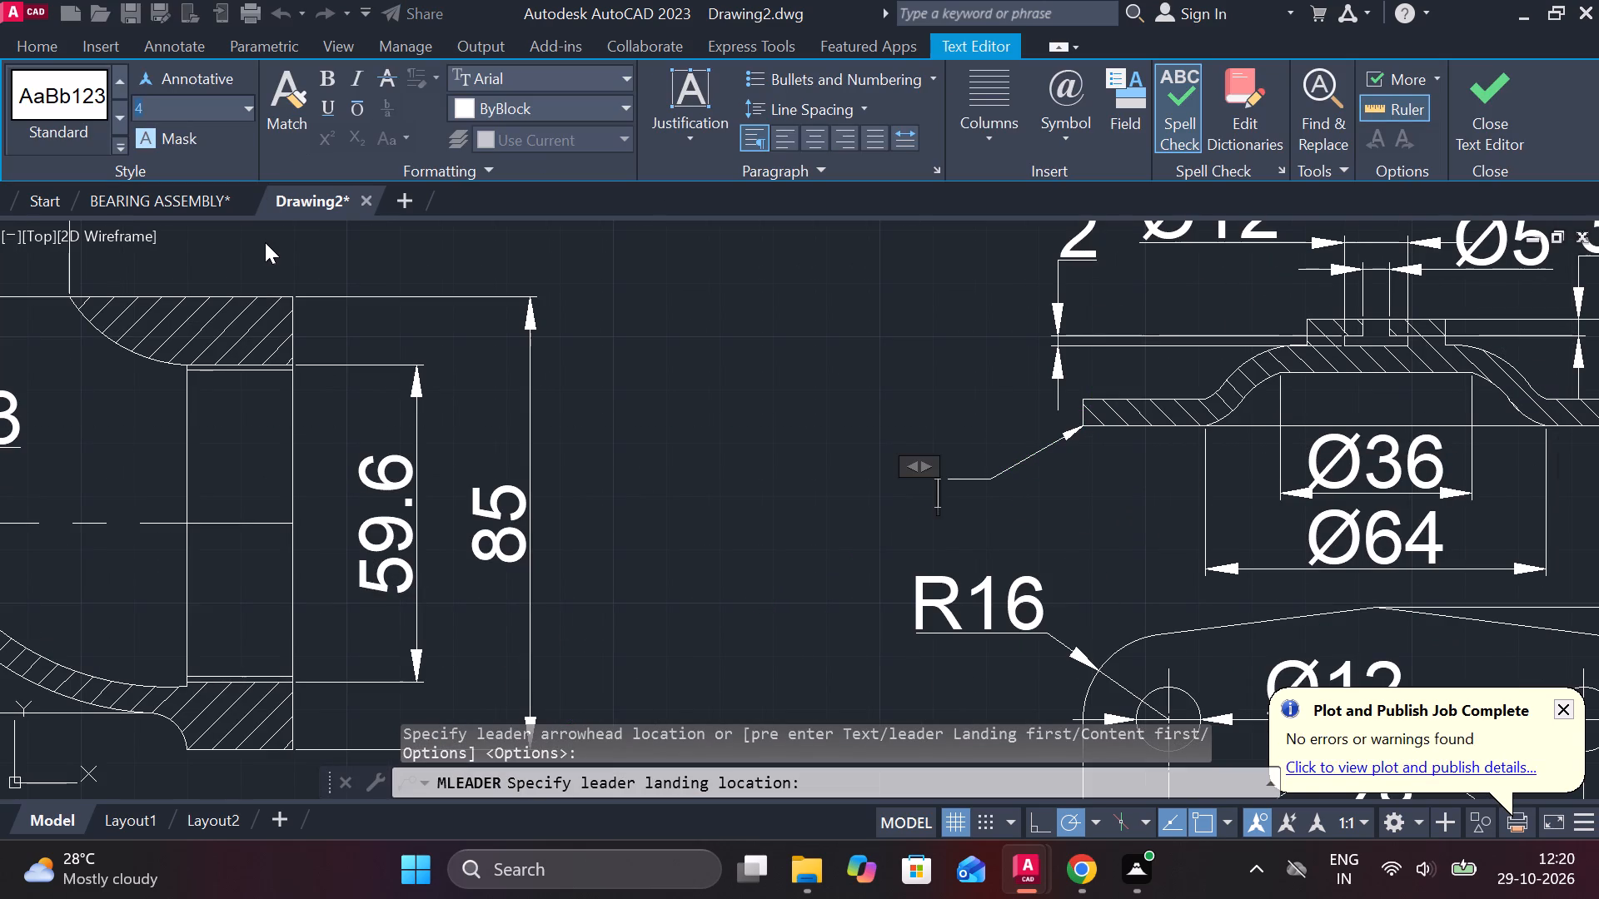
pyautogui.press('1')
pyautogui.write('5')
pyautogui.press('space')
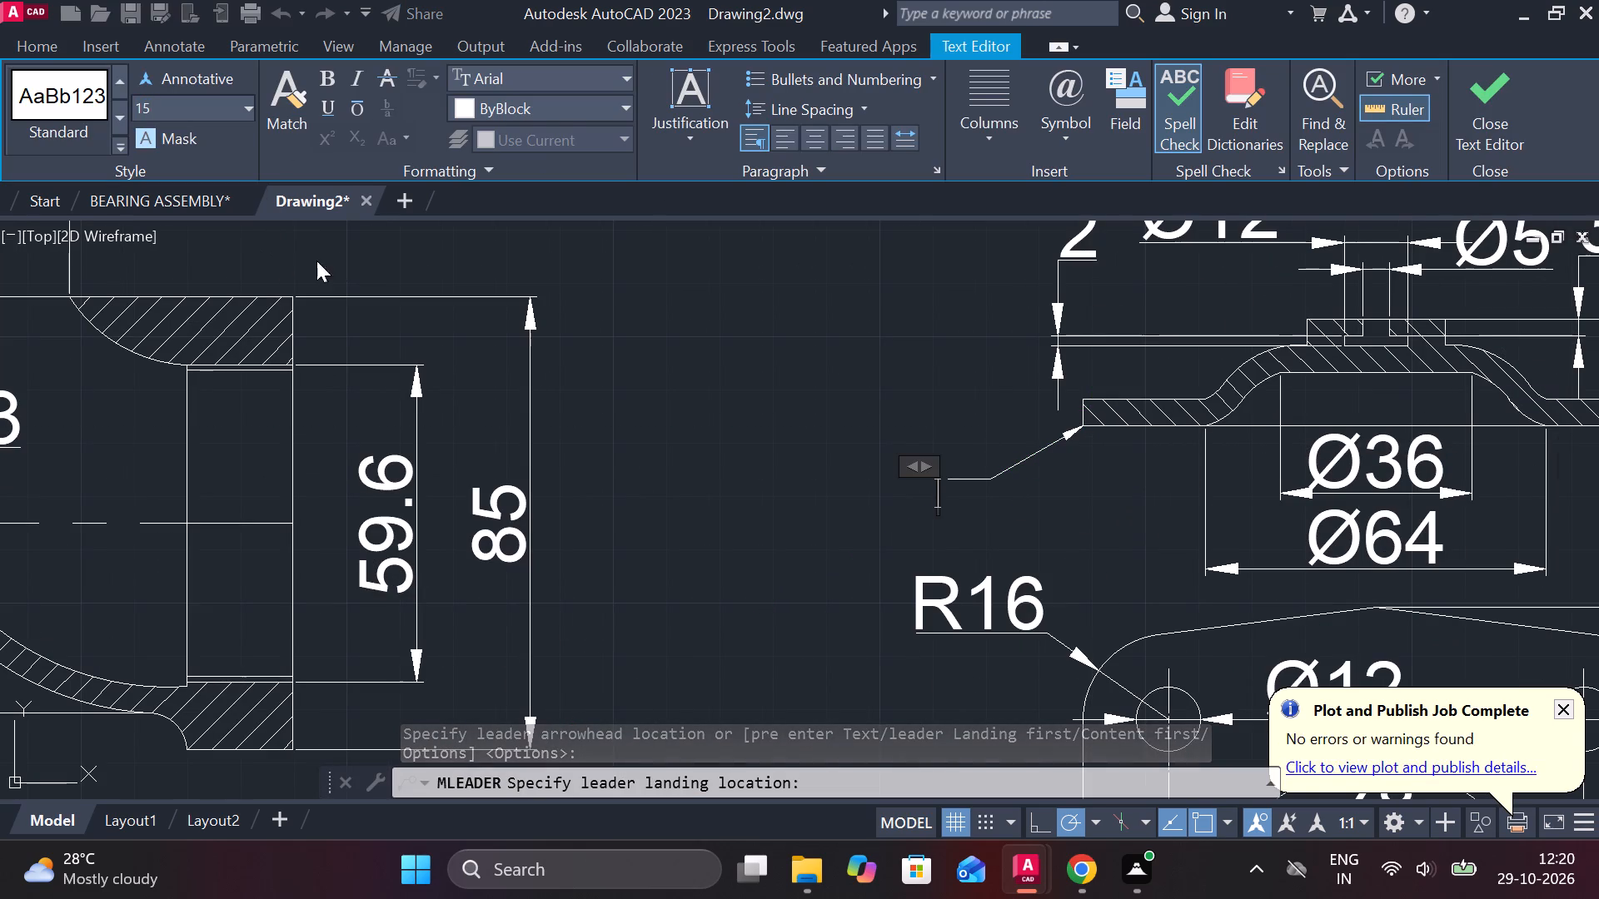
pyautogui.press('Return')
pyautogui.press('2')
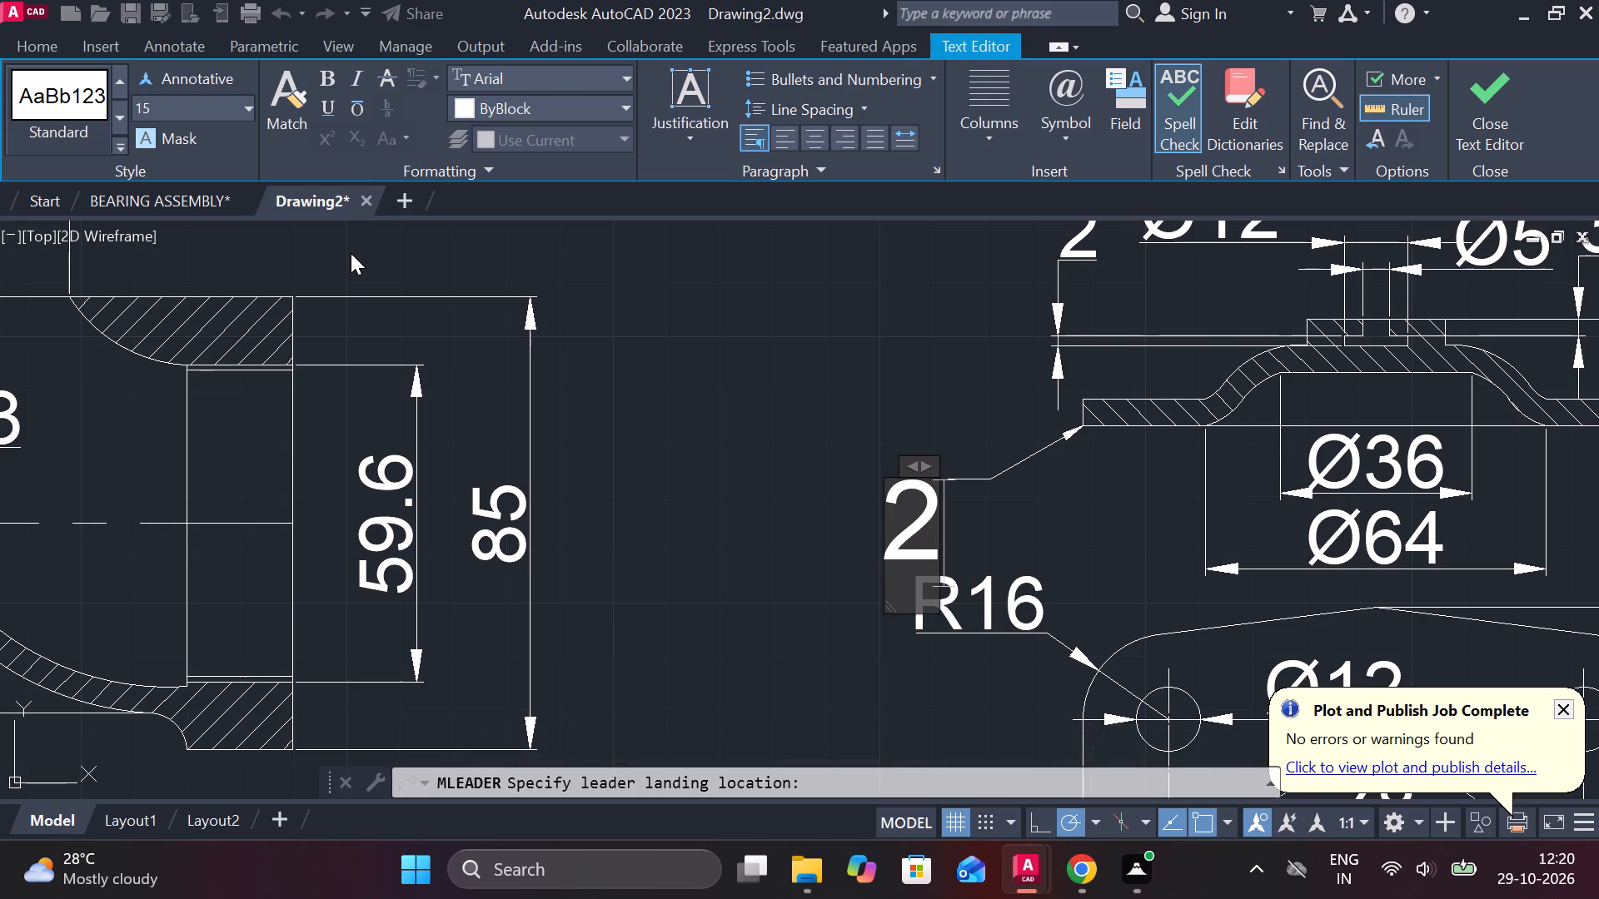
pyautogui.click(1472, 89)
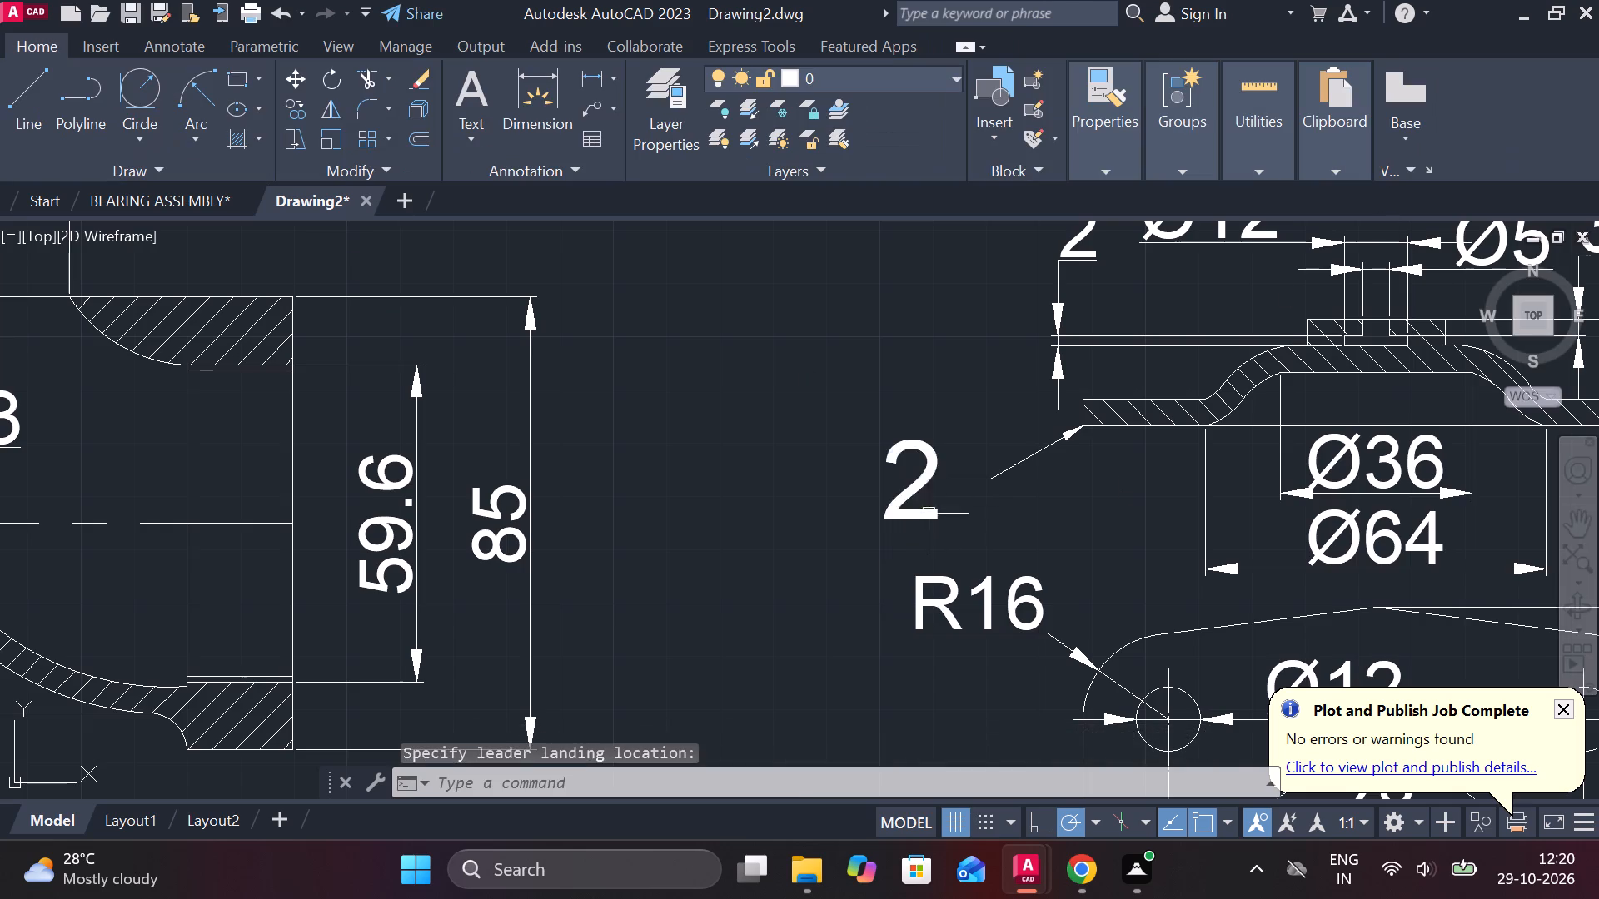
# Check the text height of the valve body's part label 1, leaving the text as it is.
pyautogui.scroll(-3, 916, 513)
pyautogui.scroll(1, 516, 518)
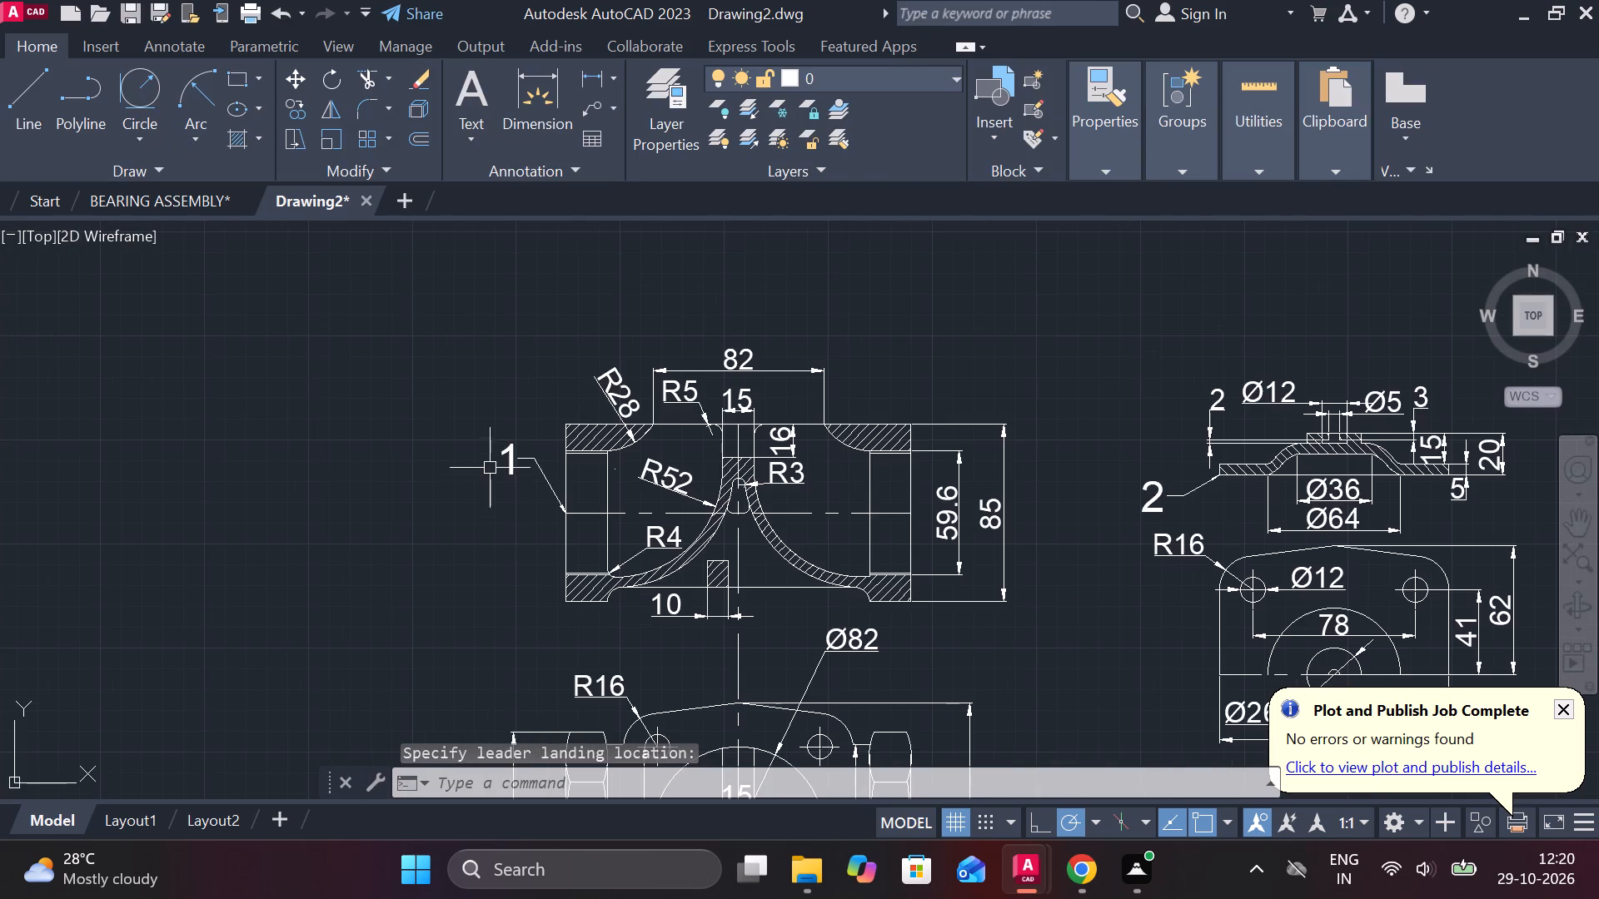
pyautogui.doubleClick(508, 451)
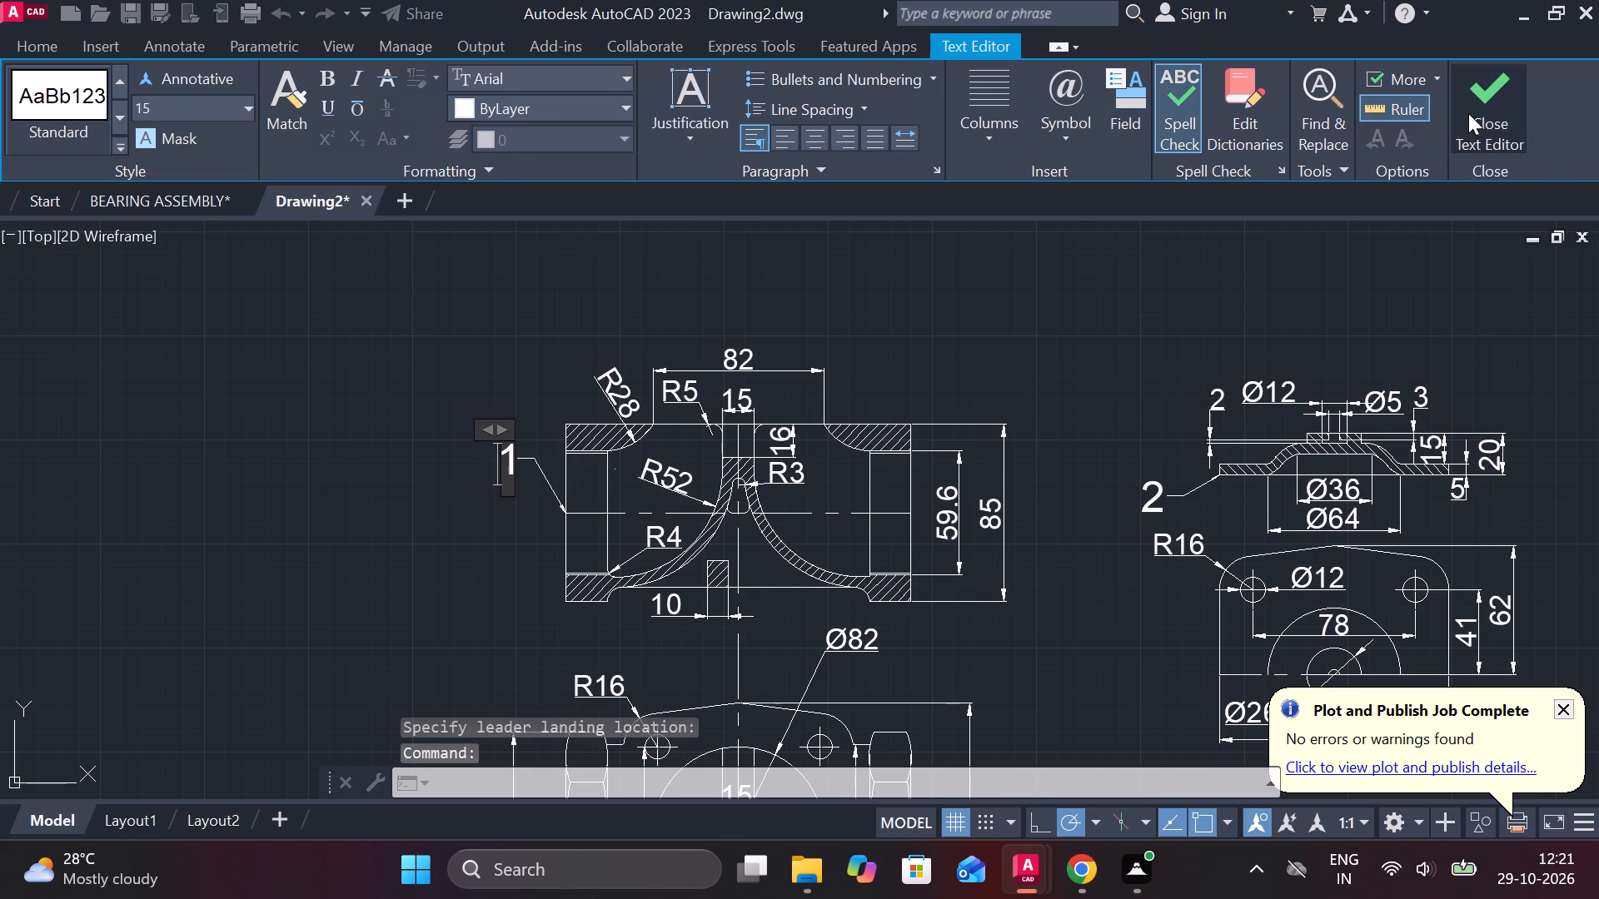
pyautogui.click(1469, 111)
# Move the cover plate's section and half plan view, with dimensions and label 2, about 58 units at 150° toward the valve body.
pyautogui.moveTo(1189, 542); pyautogui.dragTo(1019, 349, button='middle')
pyautogui.scroll(-1, 1014, 300)
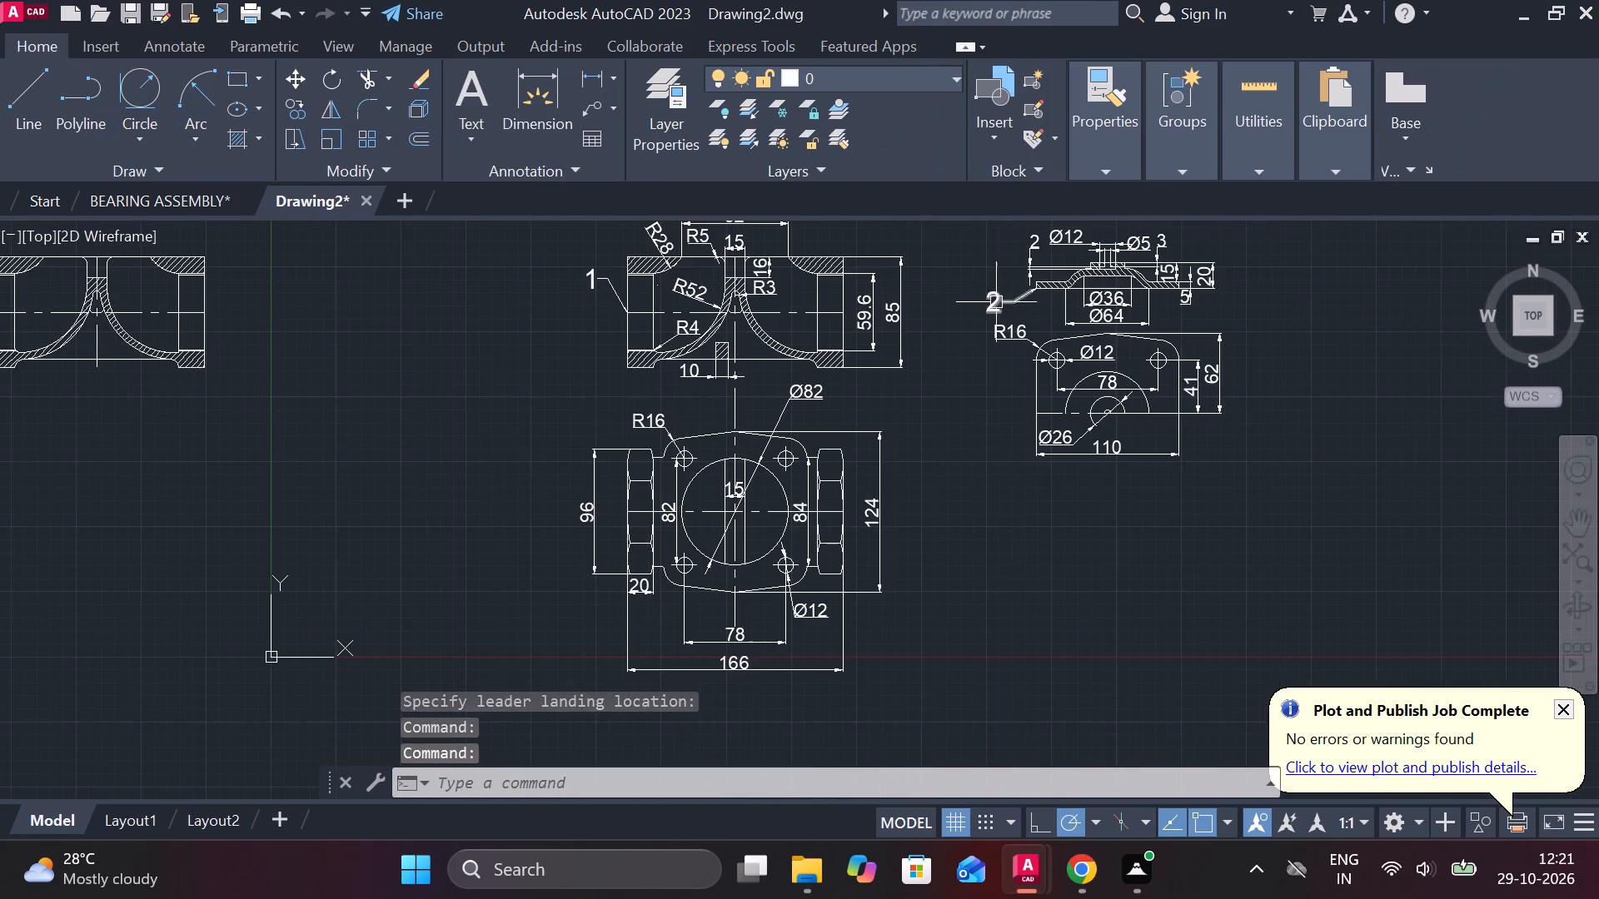
pyautogui.moveTo(991, 275); pyautogui.dragTo(997, 339, button='middle')
pyautogui.click(974, 269)
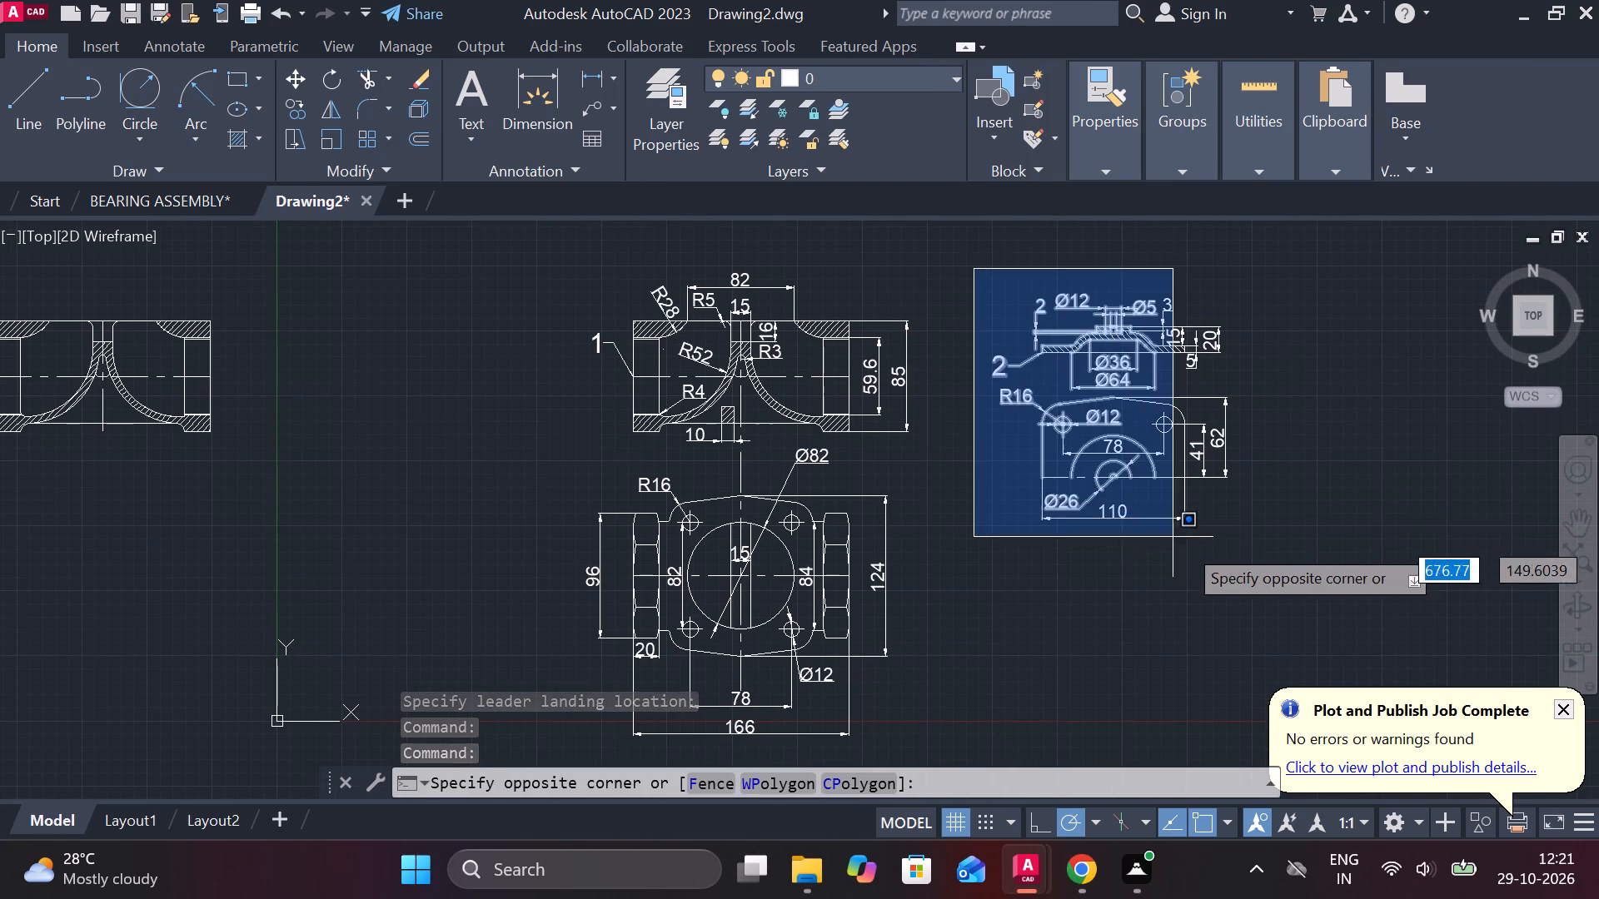
pyautogui.click(1292, 567)
pyautogui.press('m')
pyautogui.press('Return')
pyautogui.click(1304, 486)
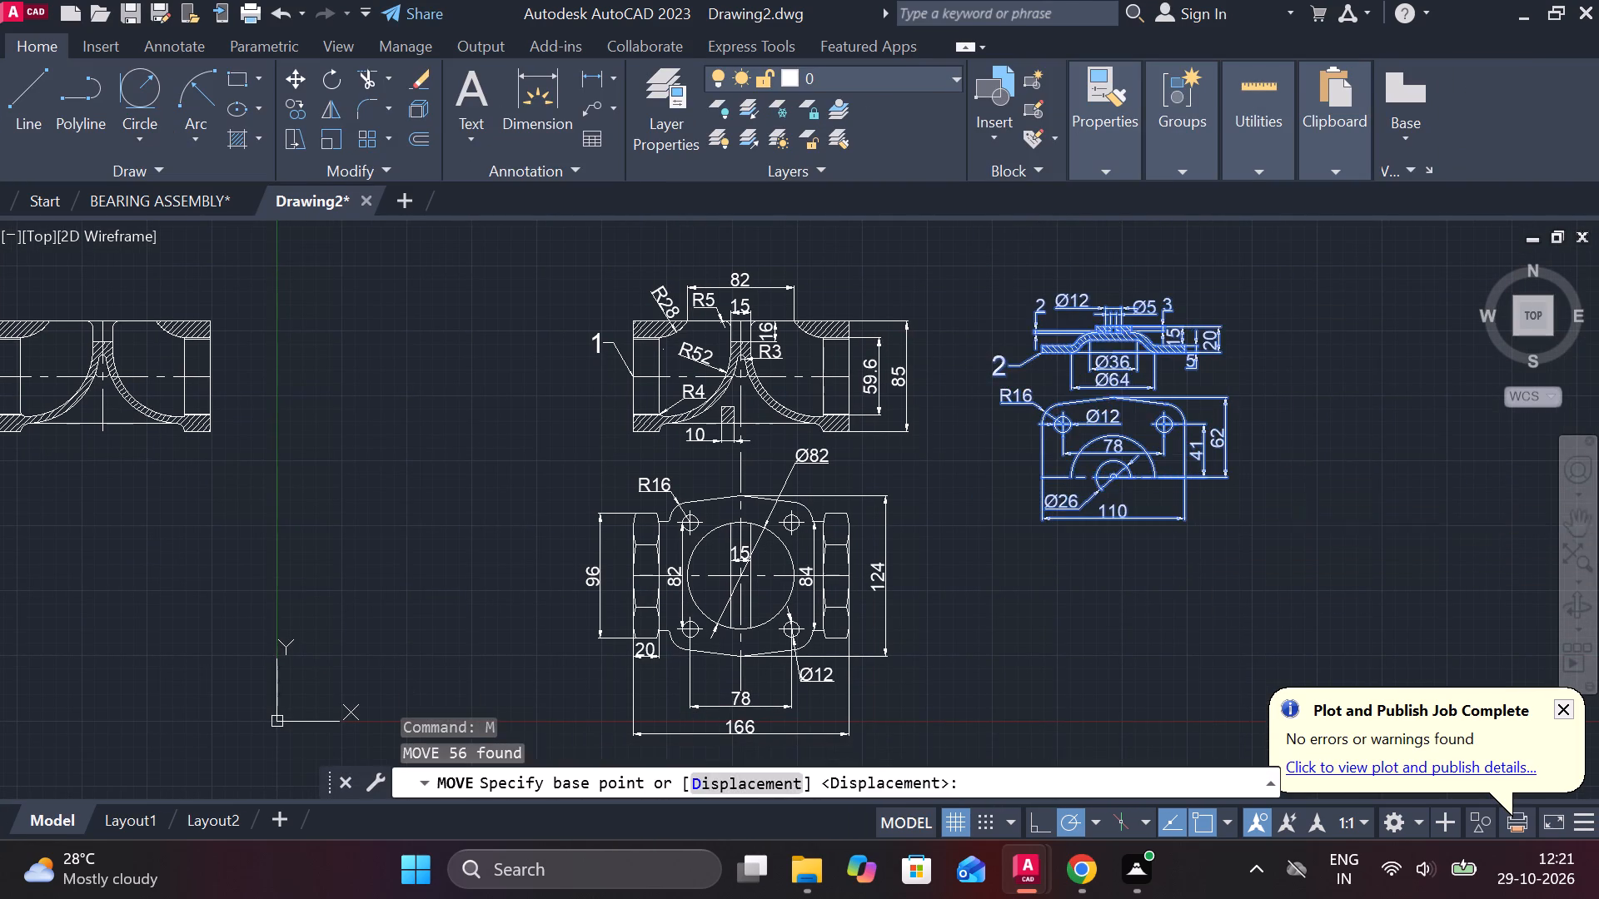
pyautogui.click(1247, 435)
pyautogui.press('Escape')
# Start a new line in the empty drawing area to the right of the cover plate views.
pyautogui.moveTo(1217, 571); pyautogui.dragTo(1034, 340, button='middle')
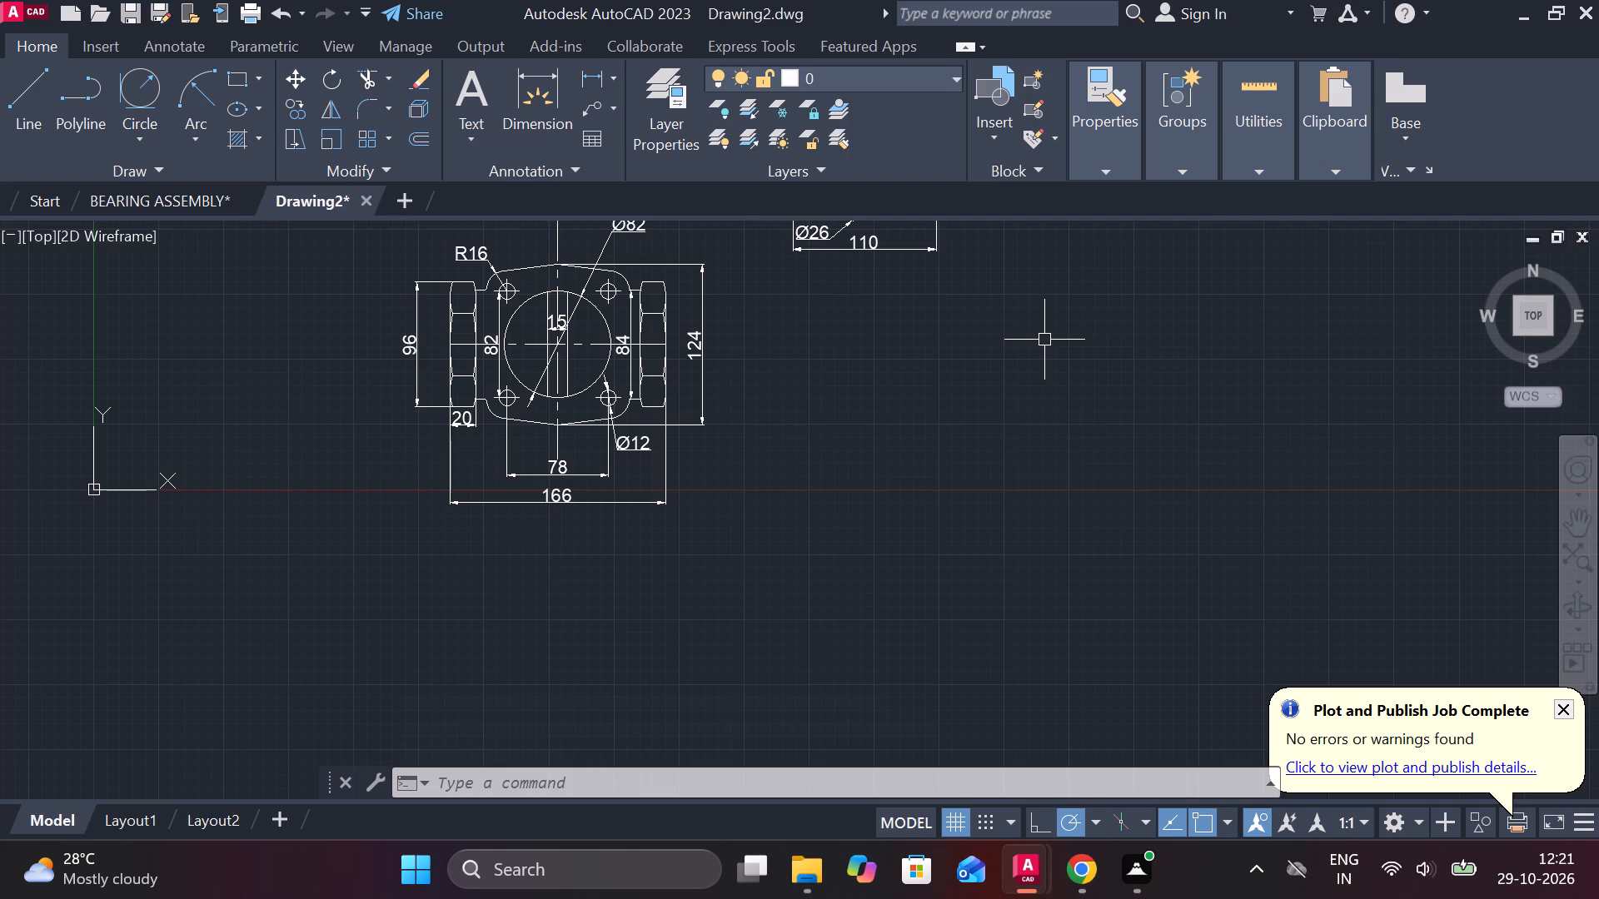
pyautogui.moveTo(1082, 490); pyautogui.dragTo(456, 743, button='middle')
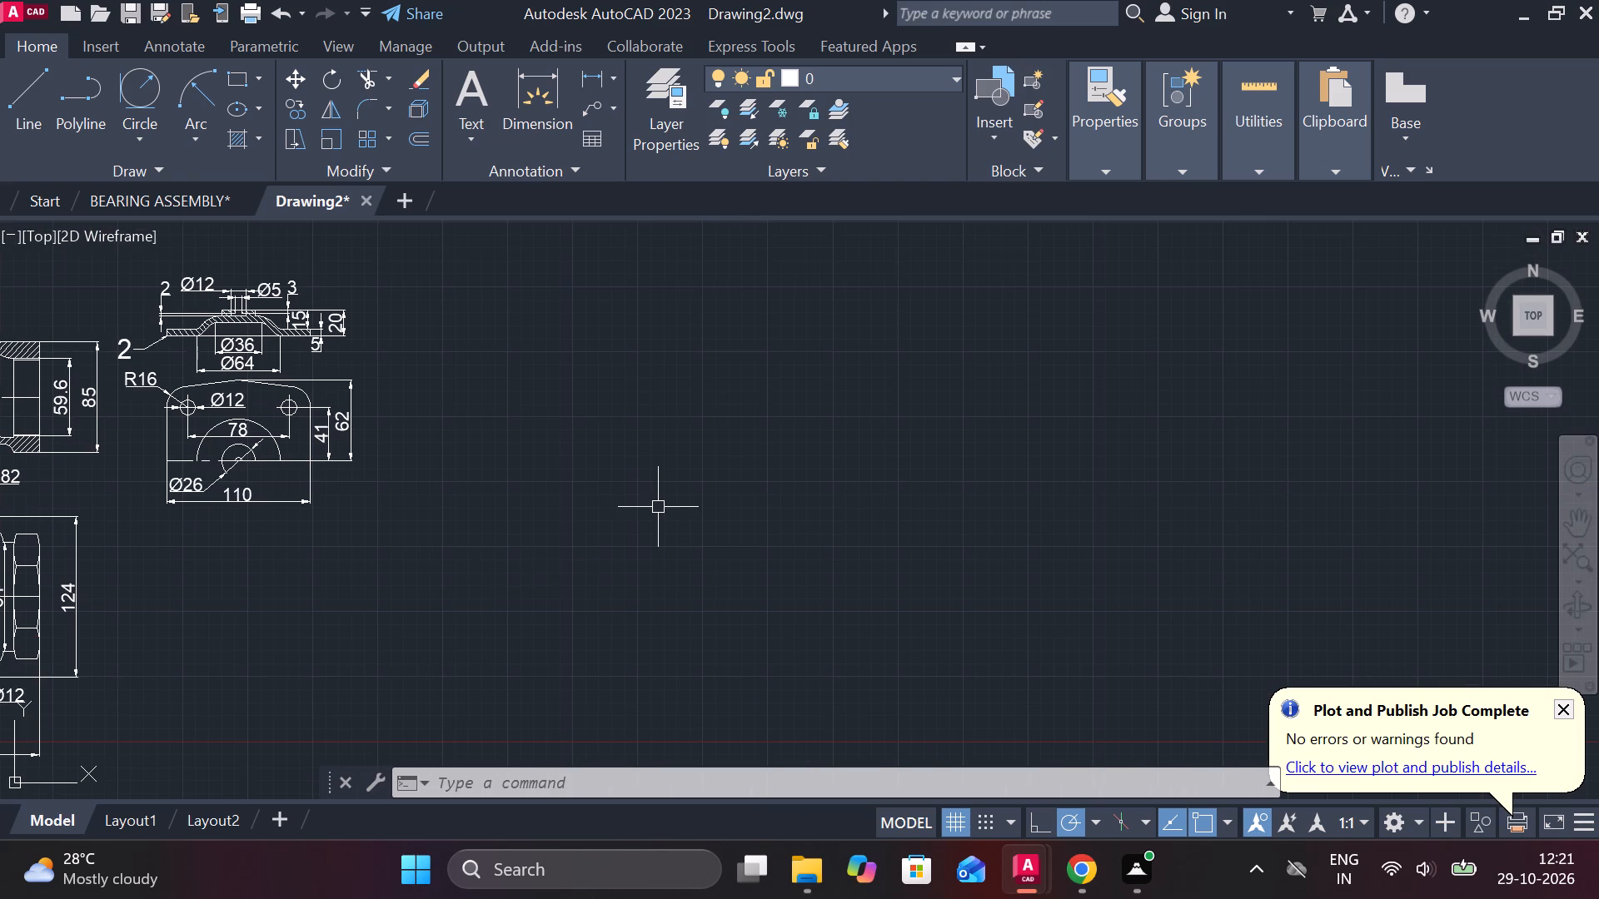
pyautogui.press('Escape')
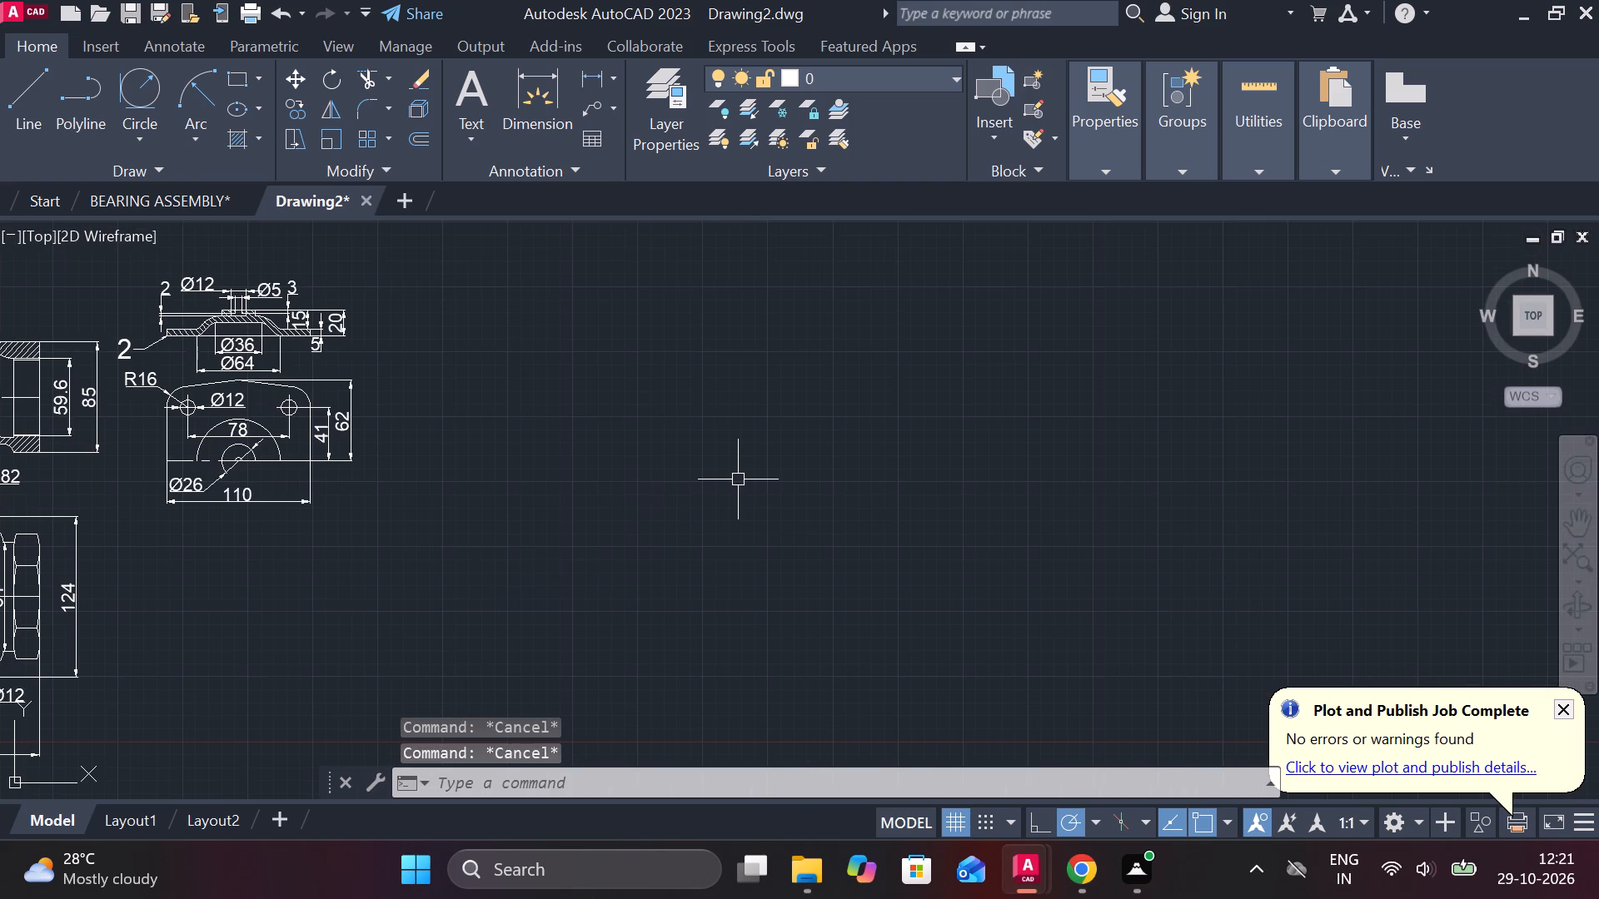
pyautogui.press('l')
pyautogui.press('Return')
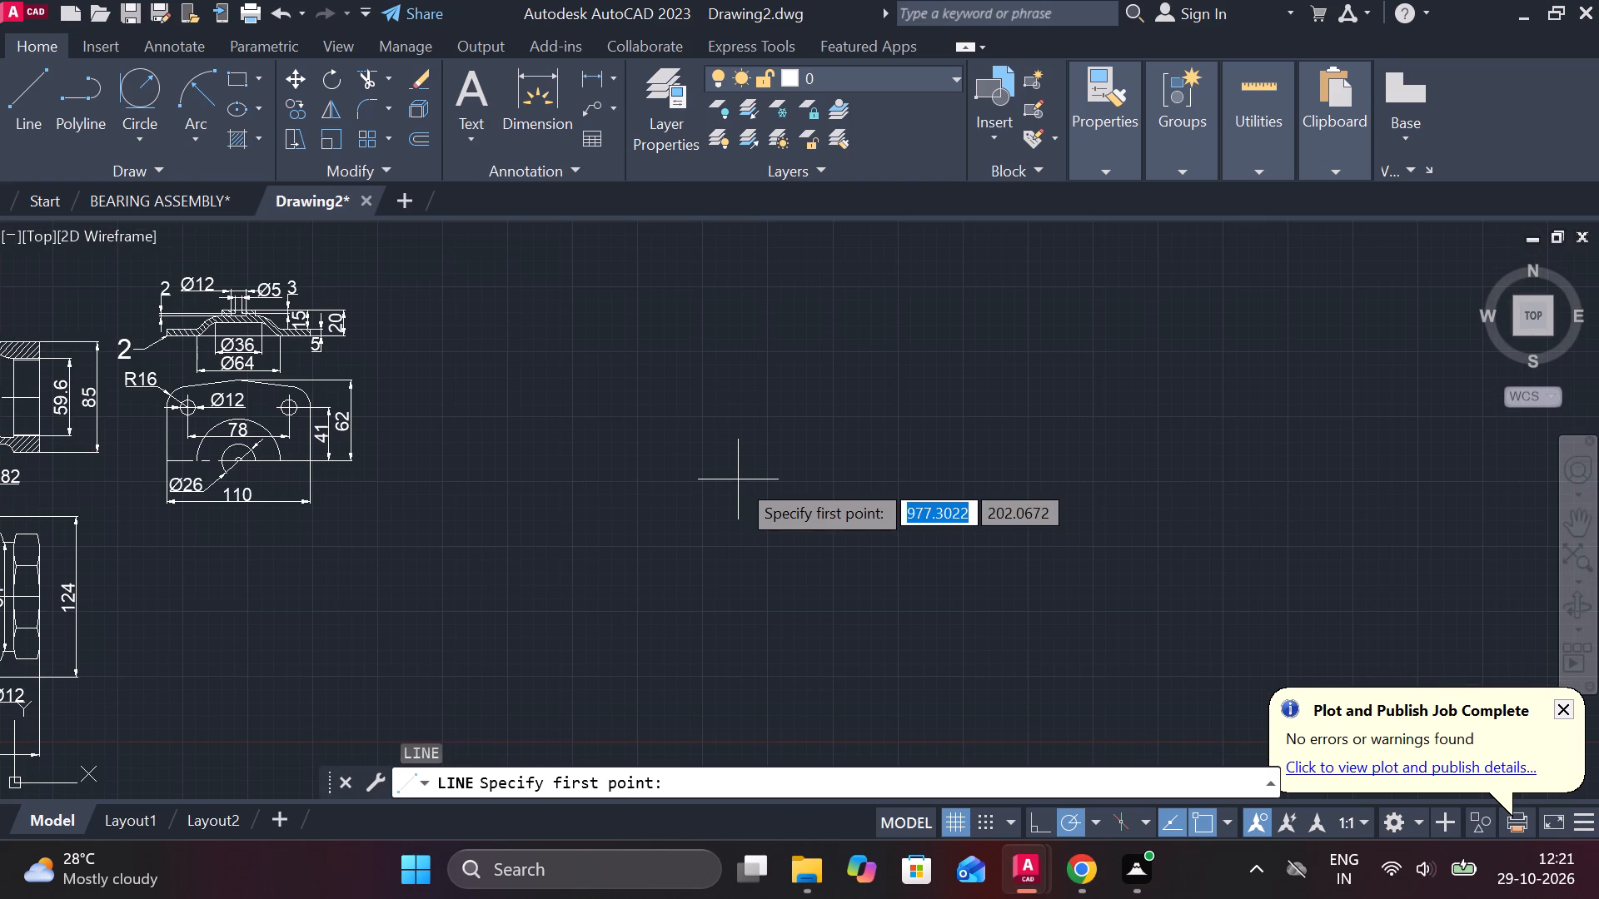
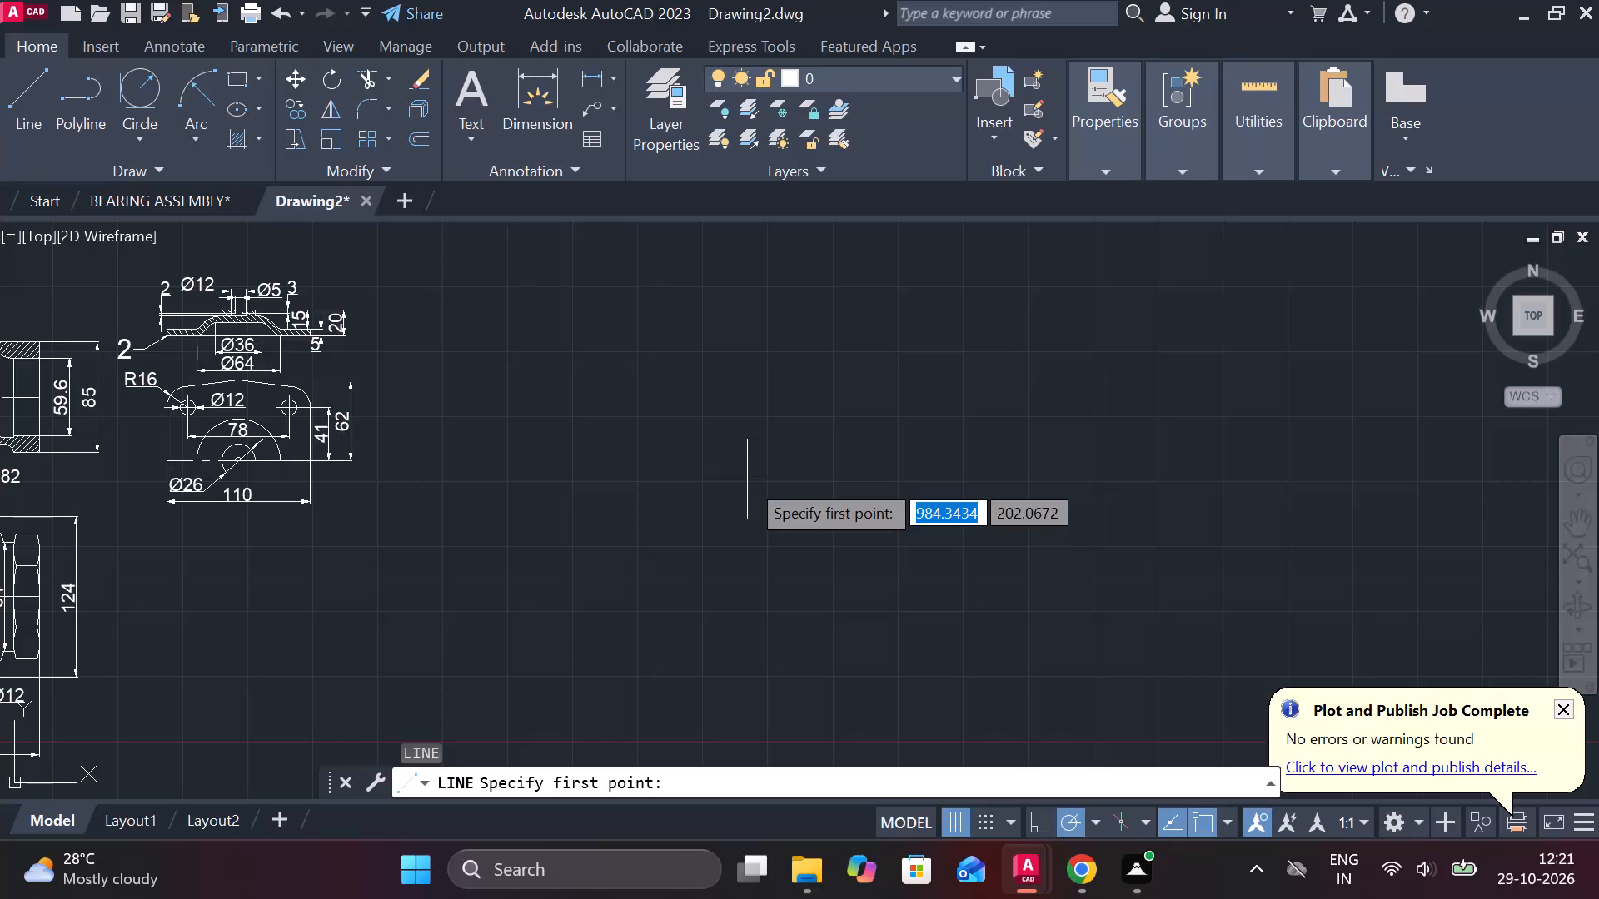
# Draw a closed rectangle 22 wide and 4 high from lines in the empty area beside the cover plate views.
pyautogui.click(727, 332)
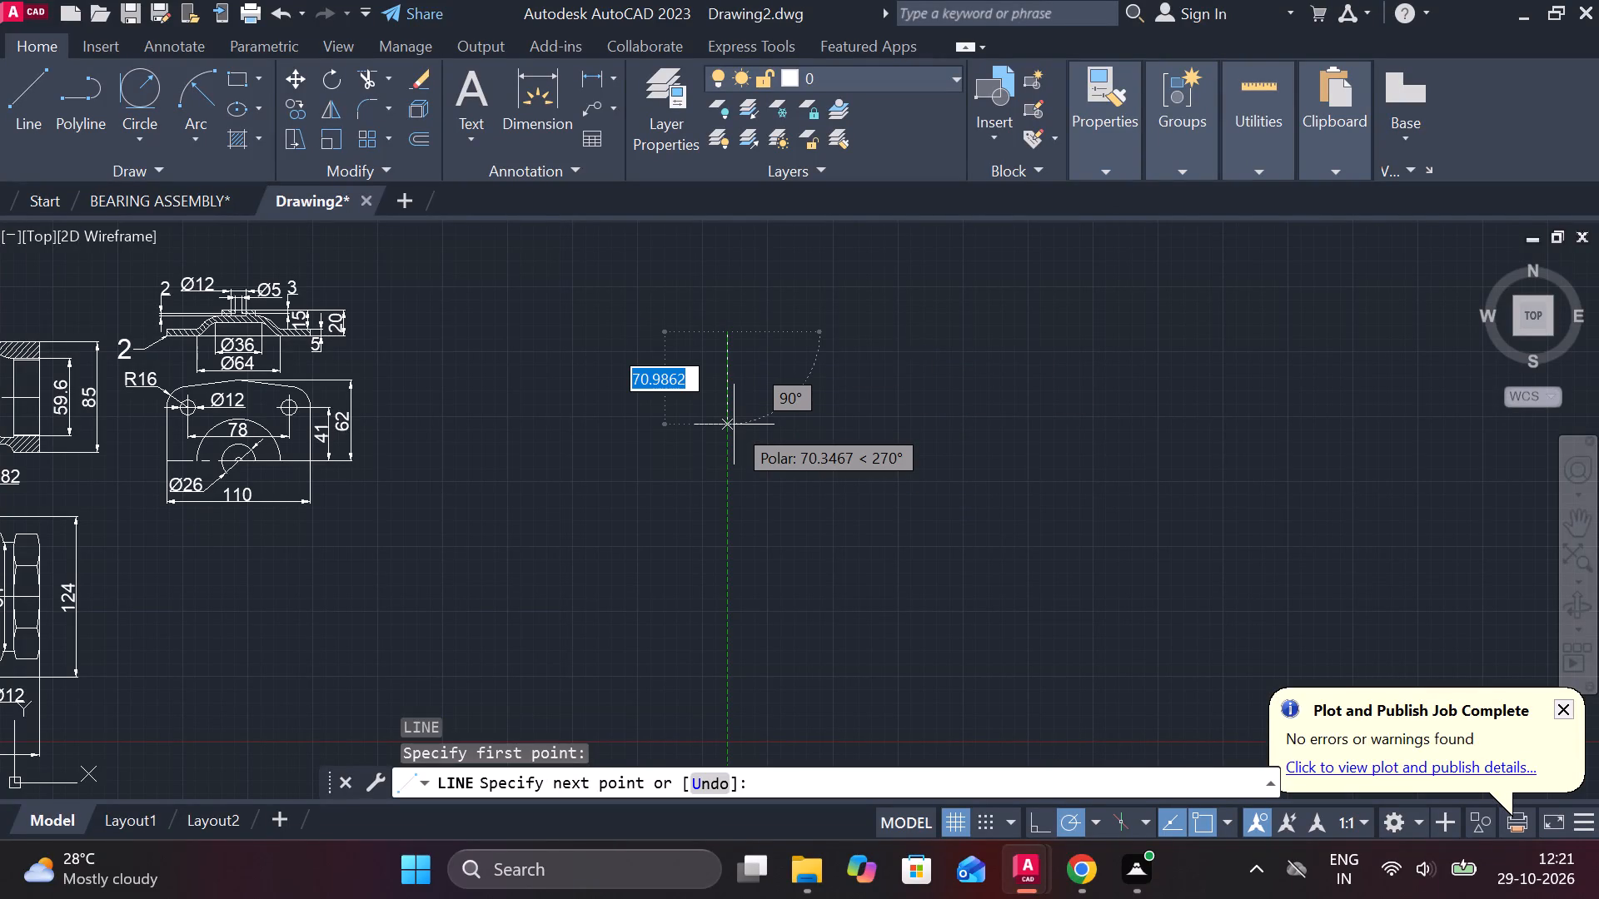
pyautogui.write('4')
pyautogui.press('space')
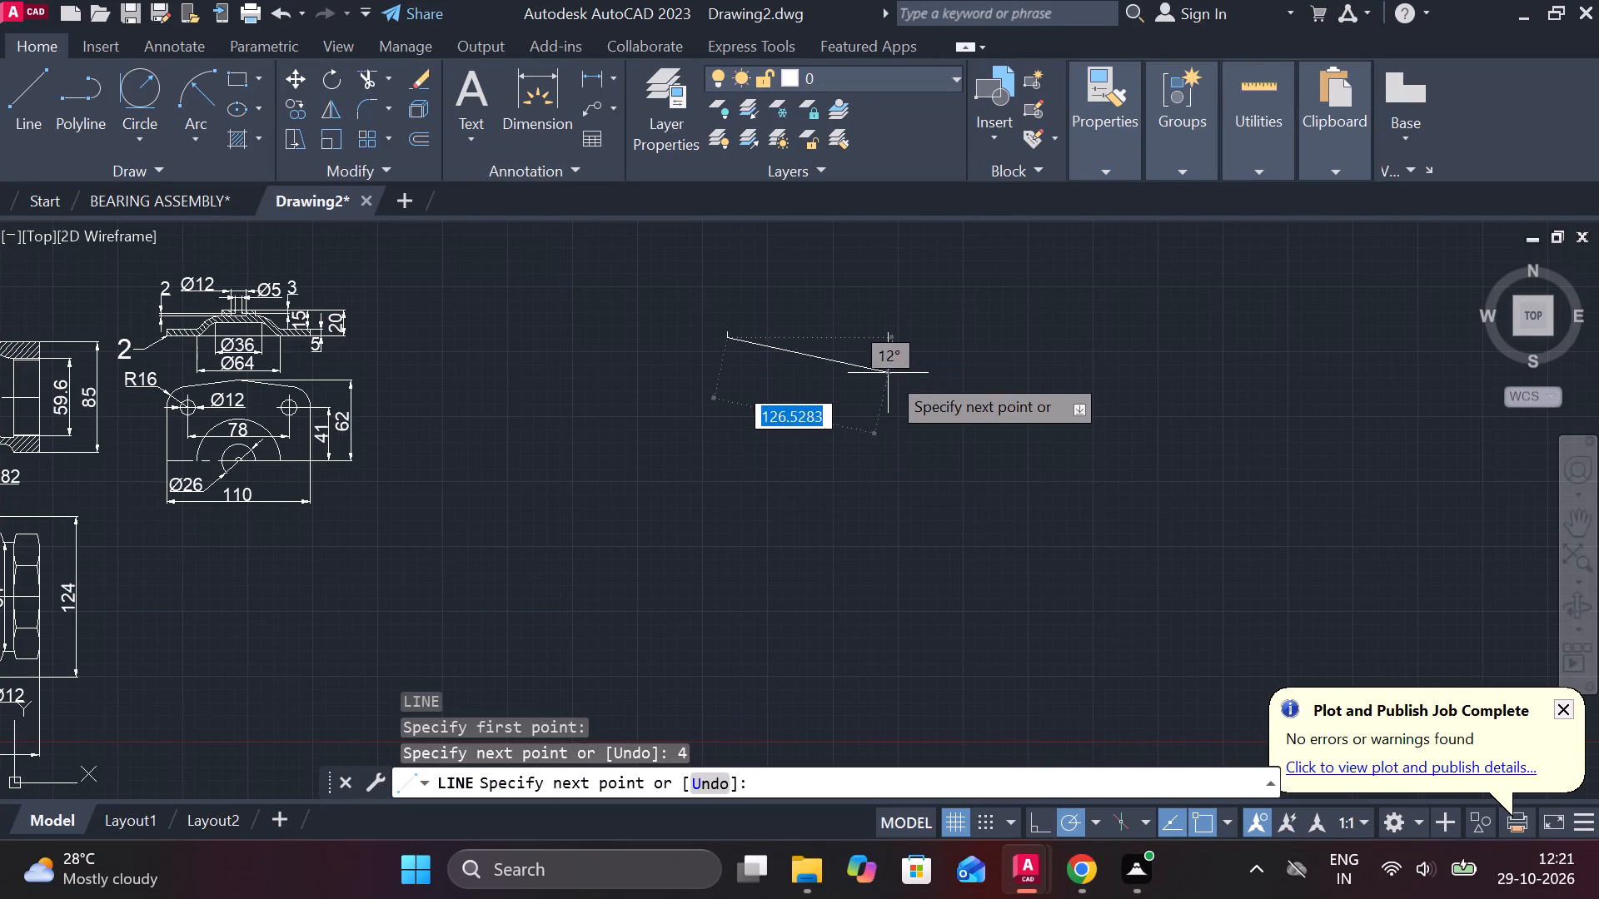
pyautogui.write('22')
pyautogui.press('space')
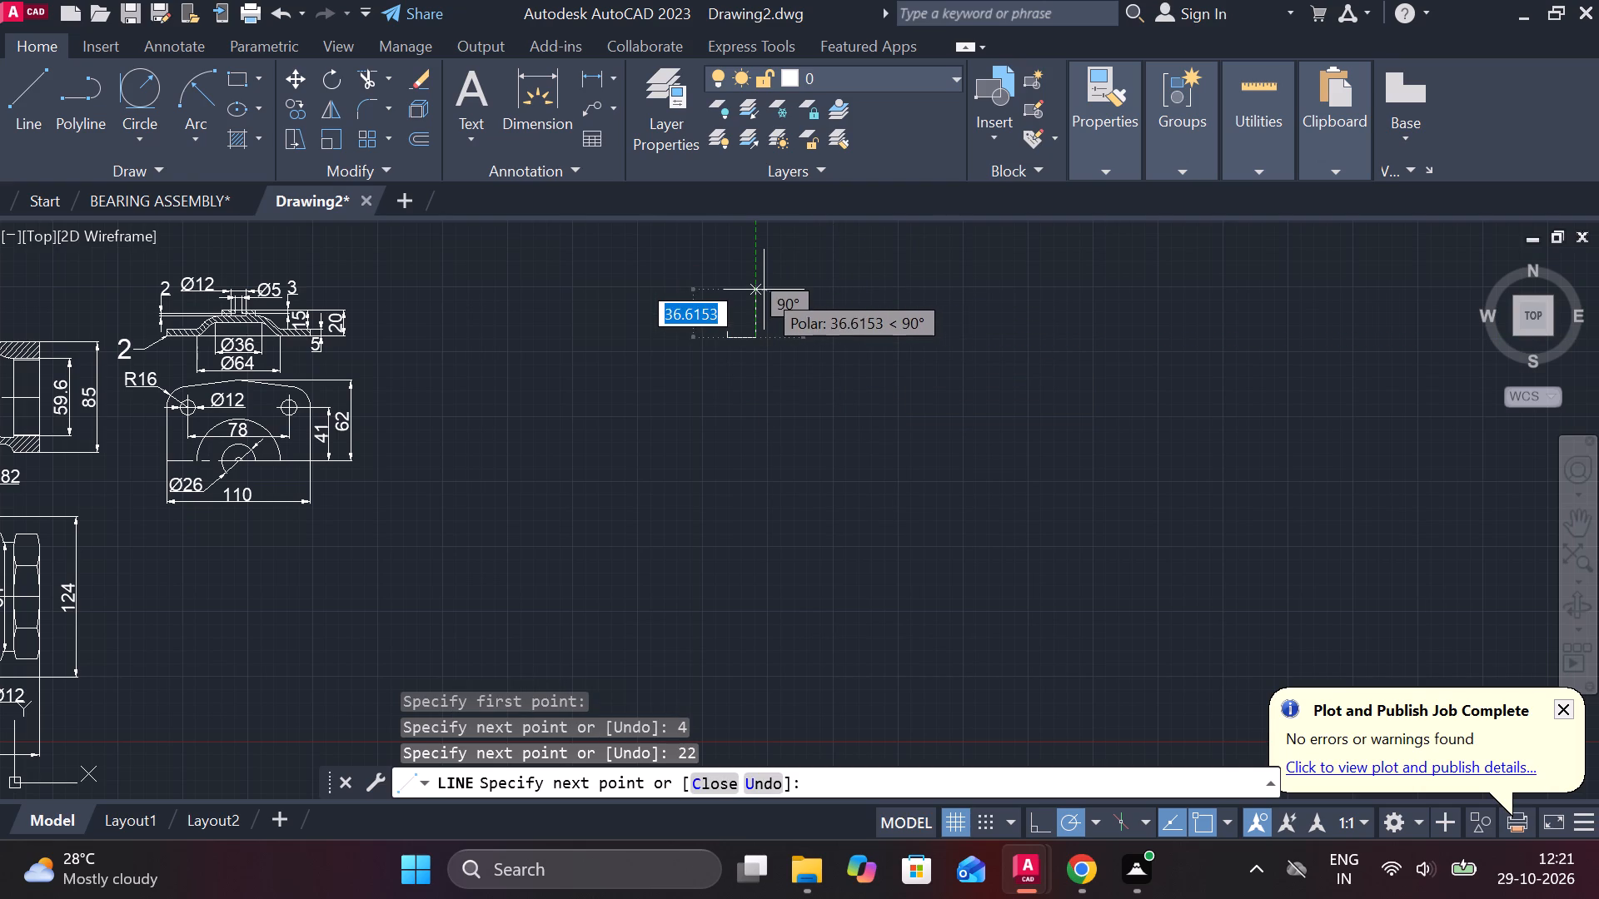
pyautogui.write('4')
pyautogui.press('space')
pyautogui.scroll(2, 750, 319)
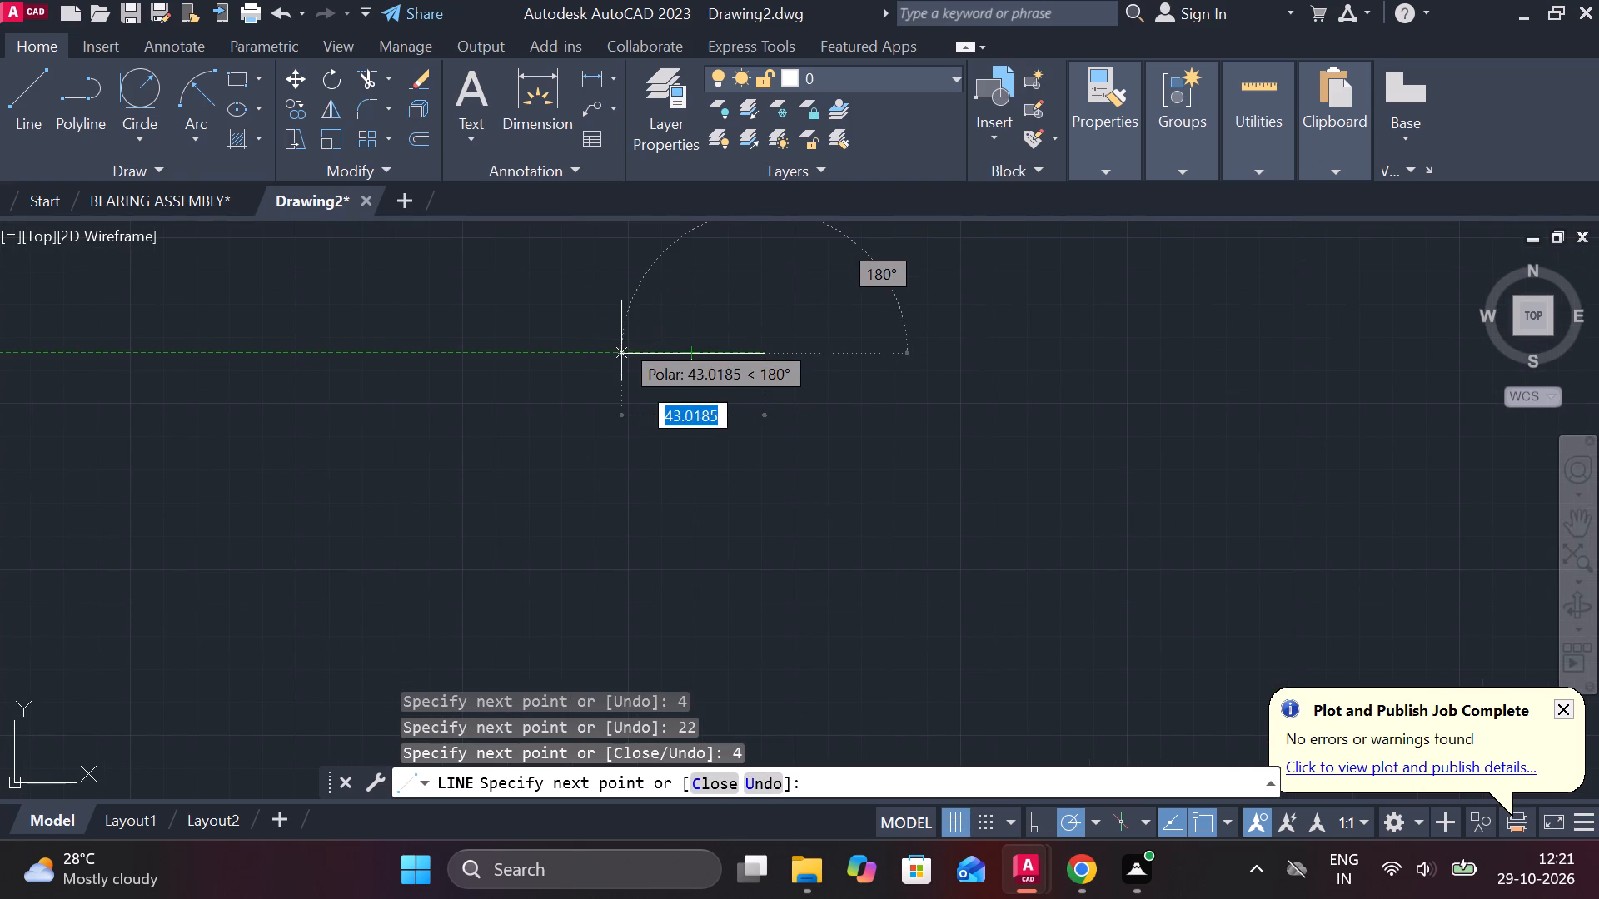
pyautogui.write('C')
pyautogui.press('space')
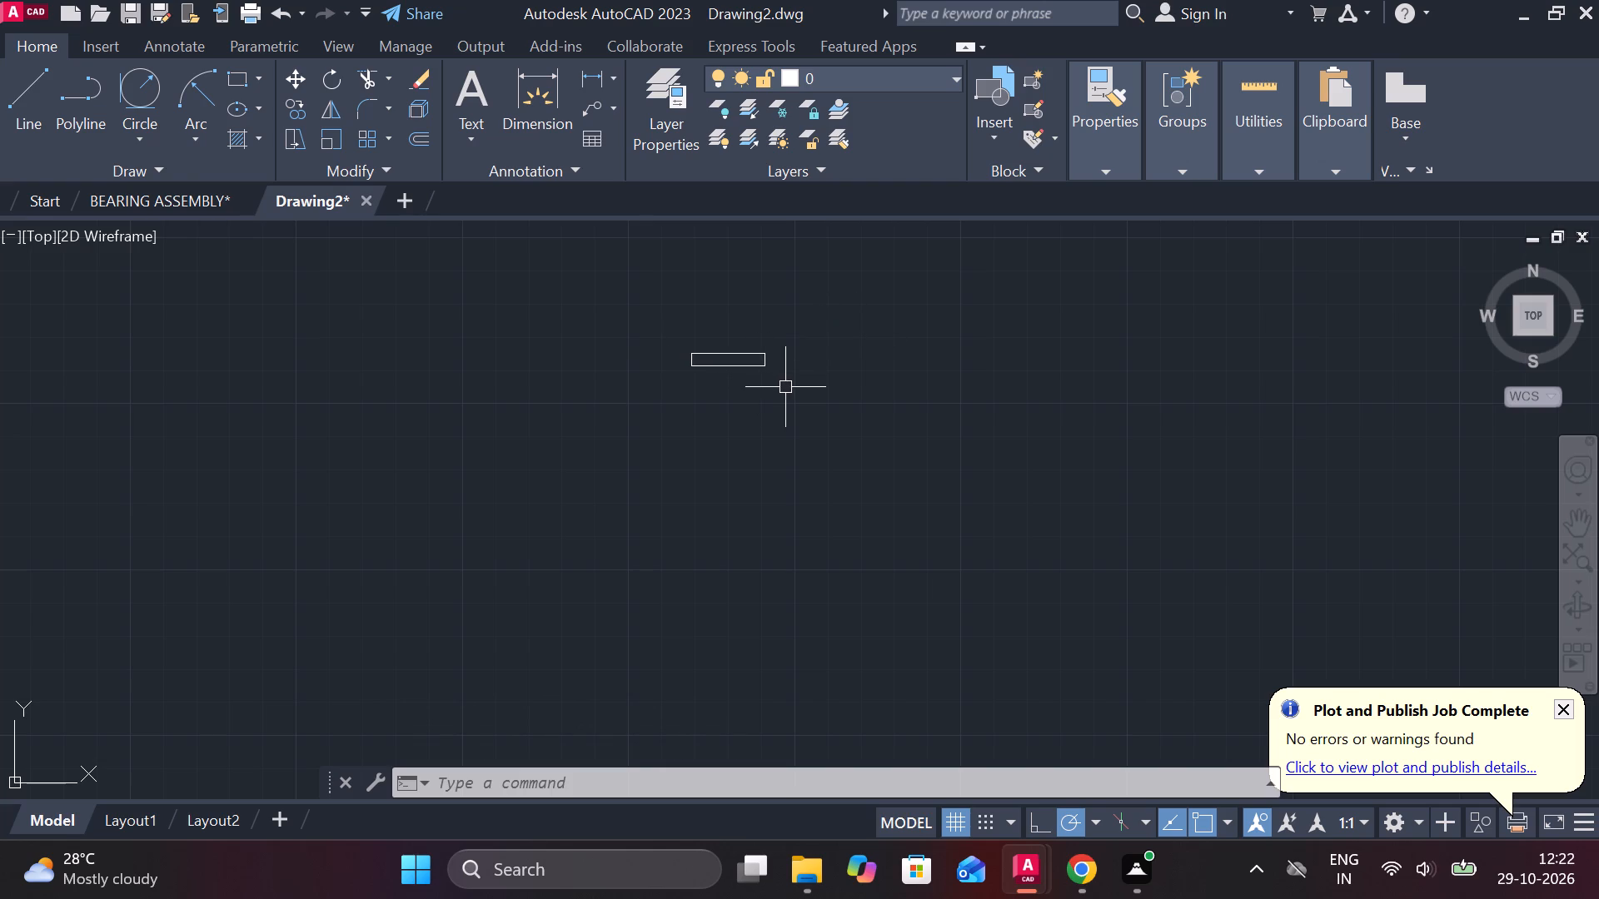
# Draw lines from the rectangle's bottom midpoint 10 down, 7.5 across to the right, and back up to the rectangle's bottom edge.
pyautogui.scroll(2, 723, 390)
pyautogui.press('l')
pyautogui.press('Return')
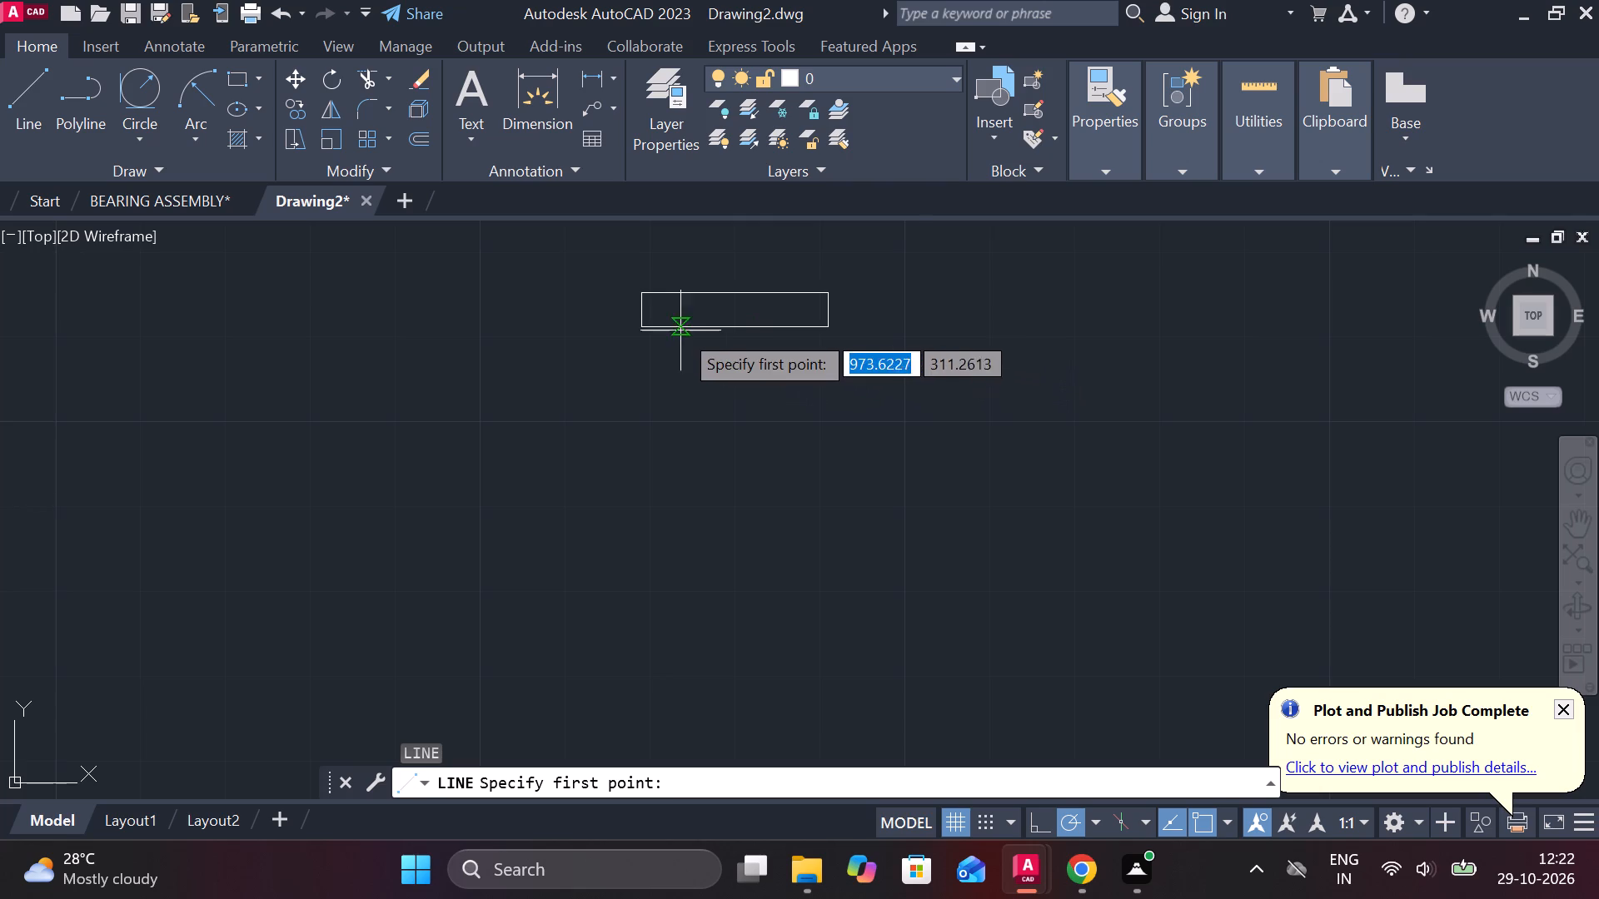
pyautogui.click(730, 331)
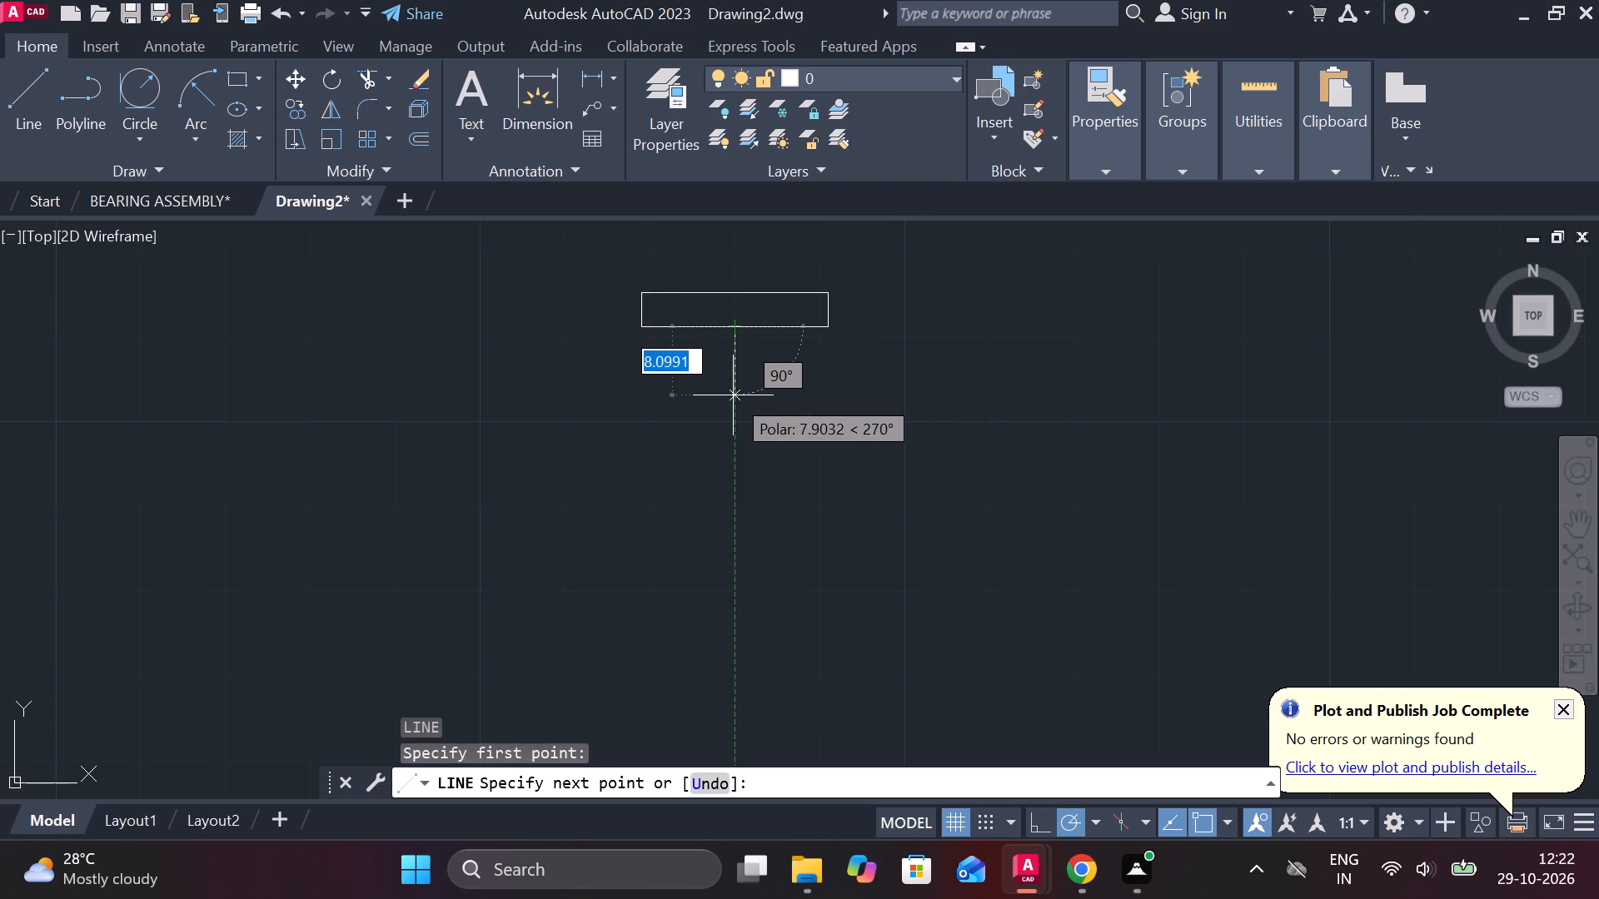
pyautogui.write('10')
pyautogui.press('Return')
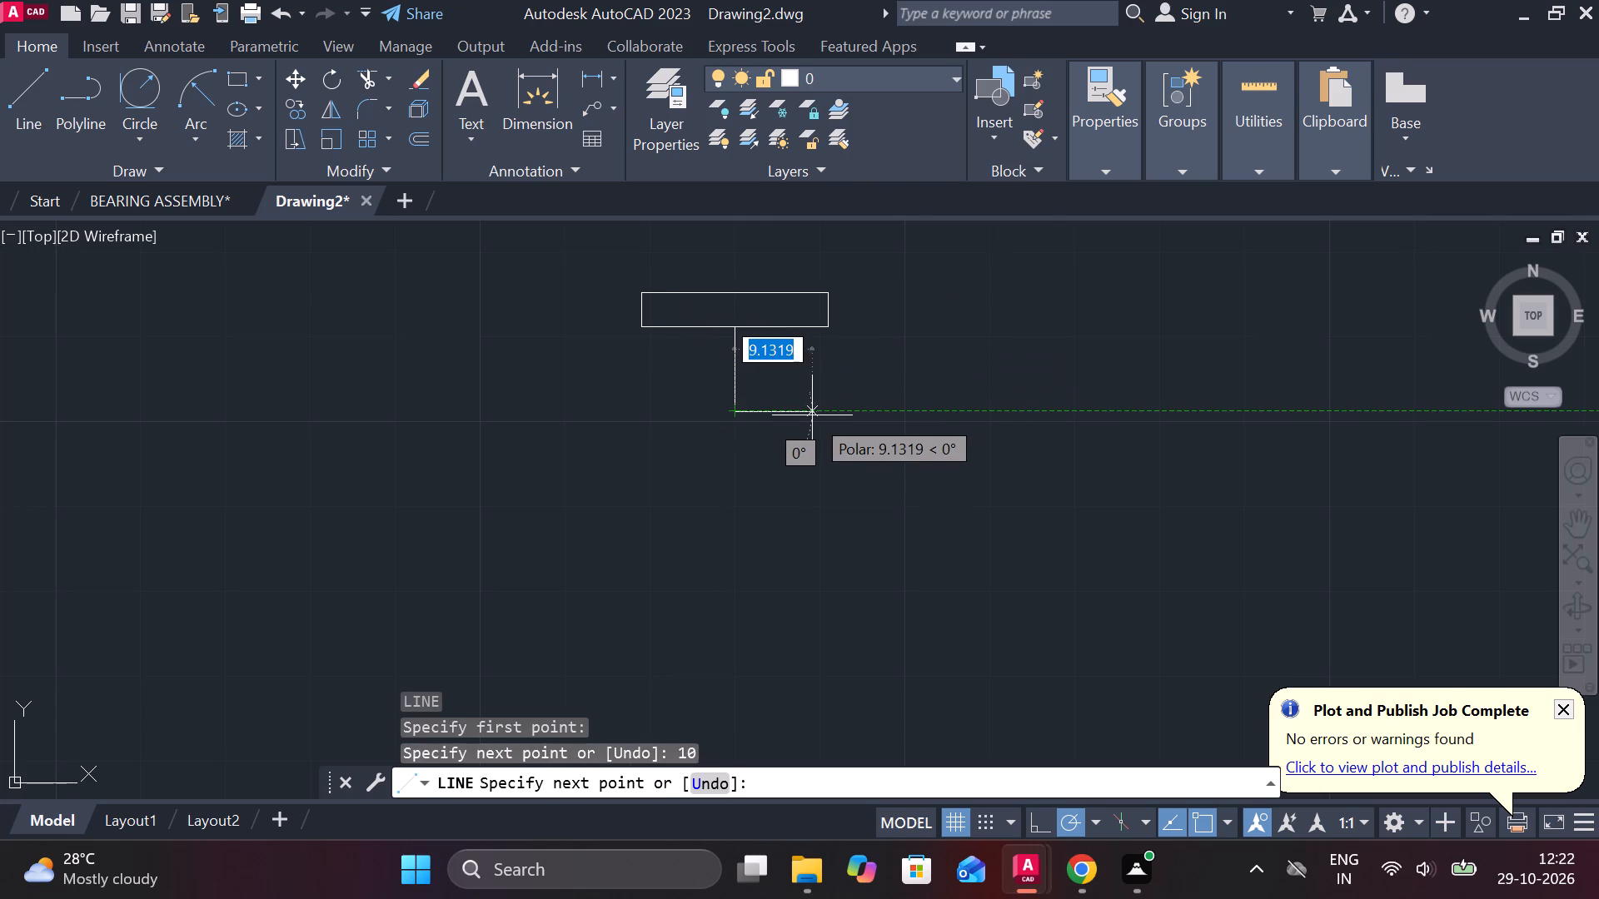
pyautogui.write('7.5')
pyautogui.press('Return')
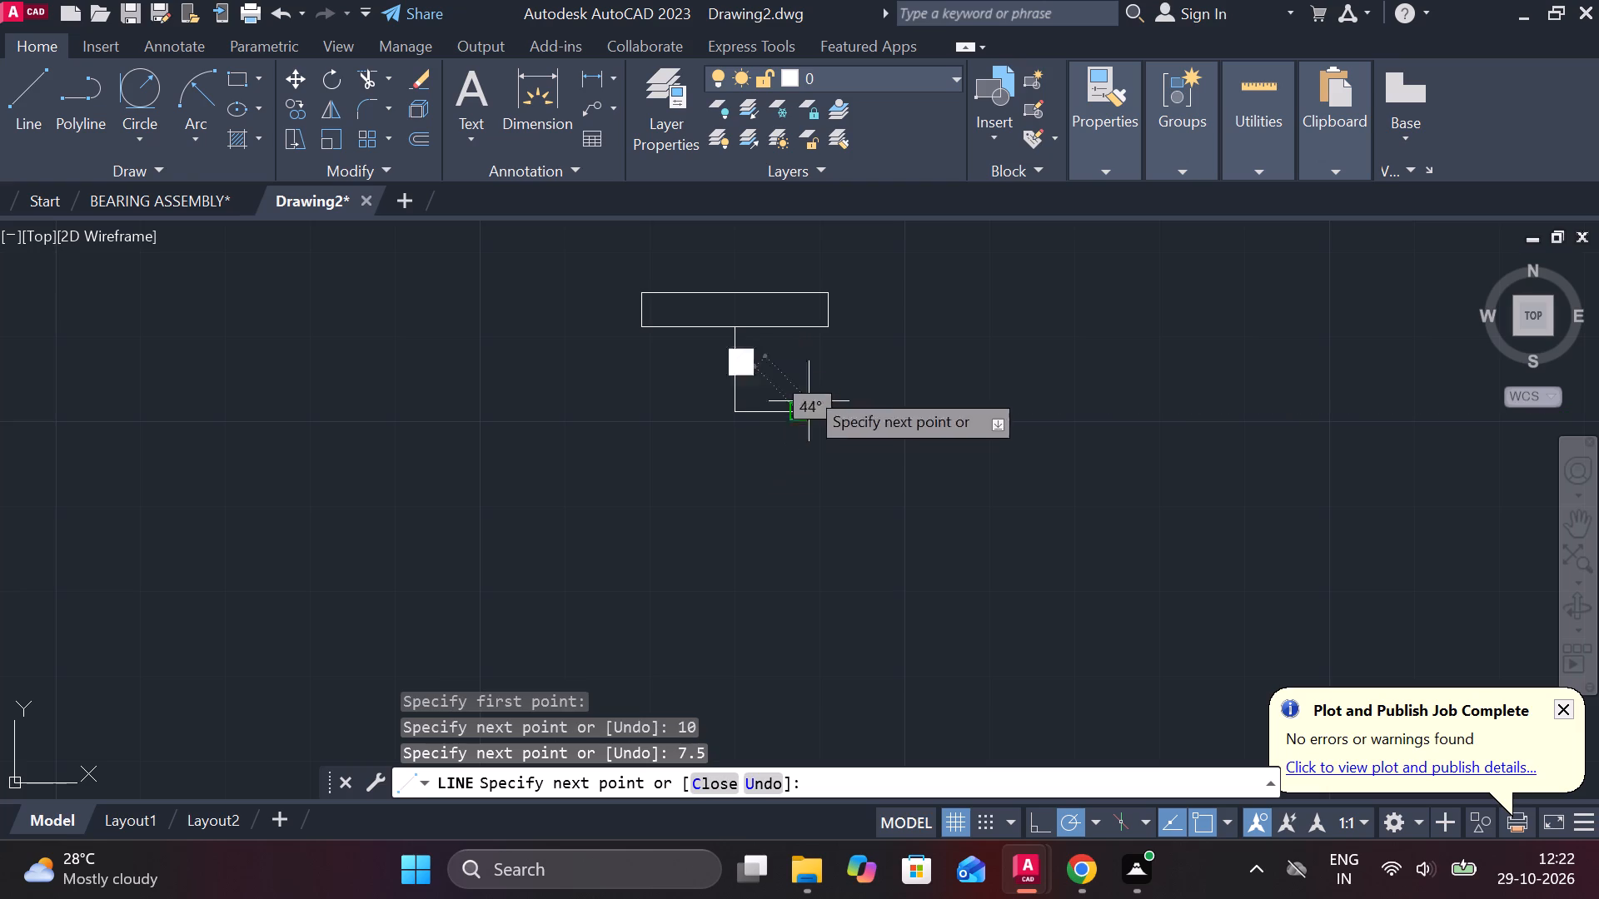
pyautogui.click(795, 320)
pyautogui.press('Escape')
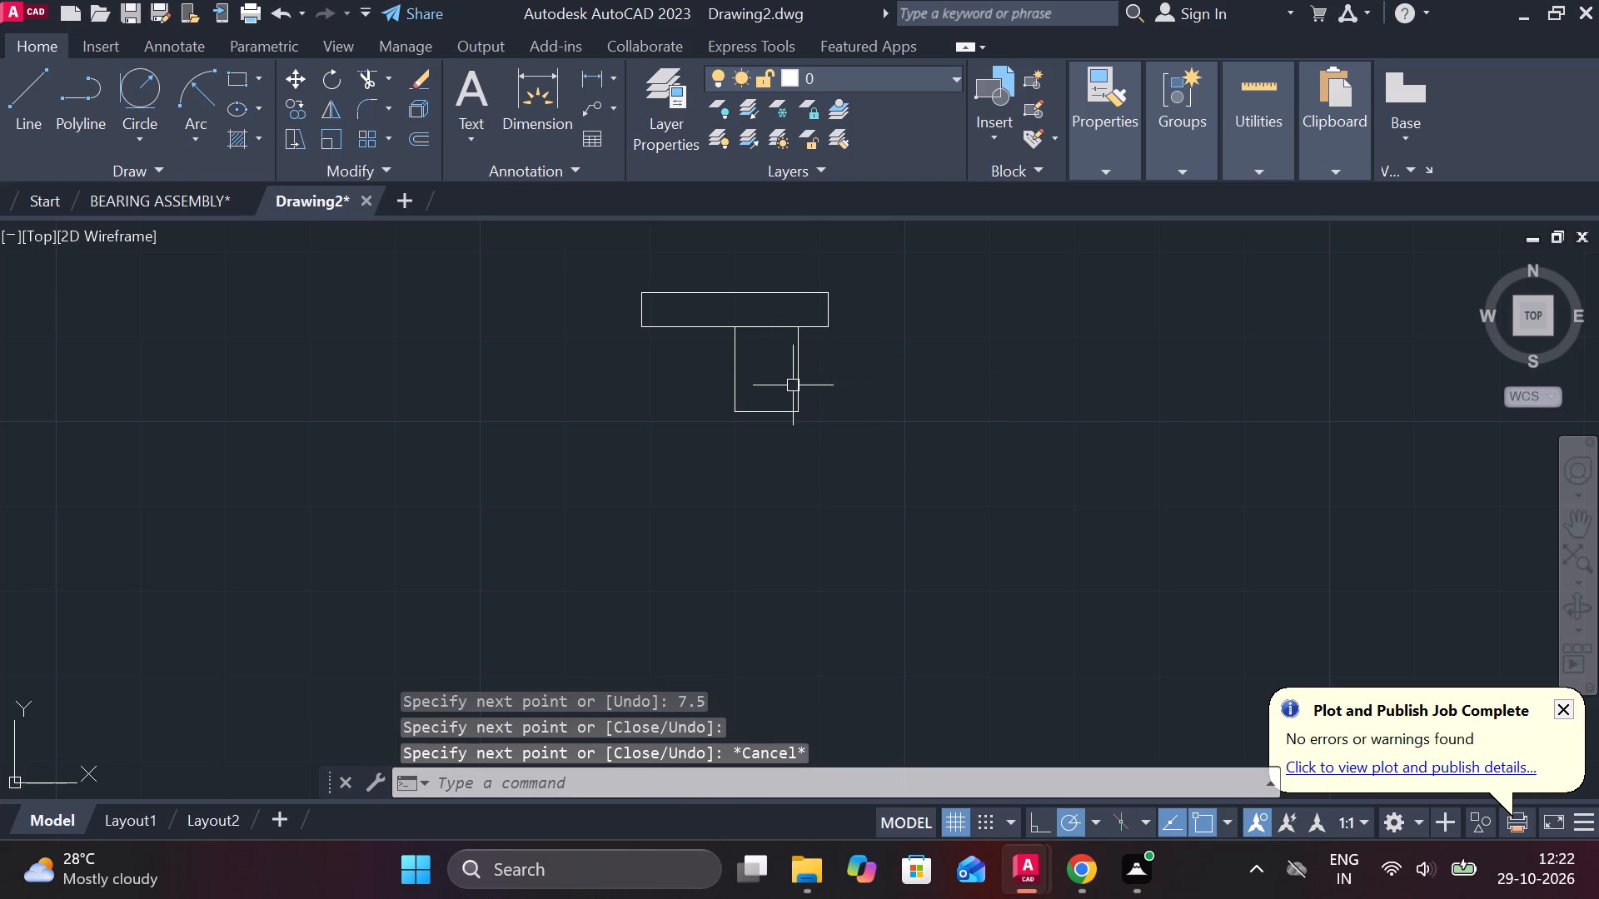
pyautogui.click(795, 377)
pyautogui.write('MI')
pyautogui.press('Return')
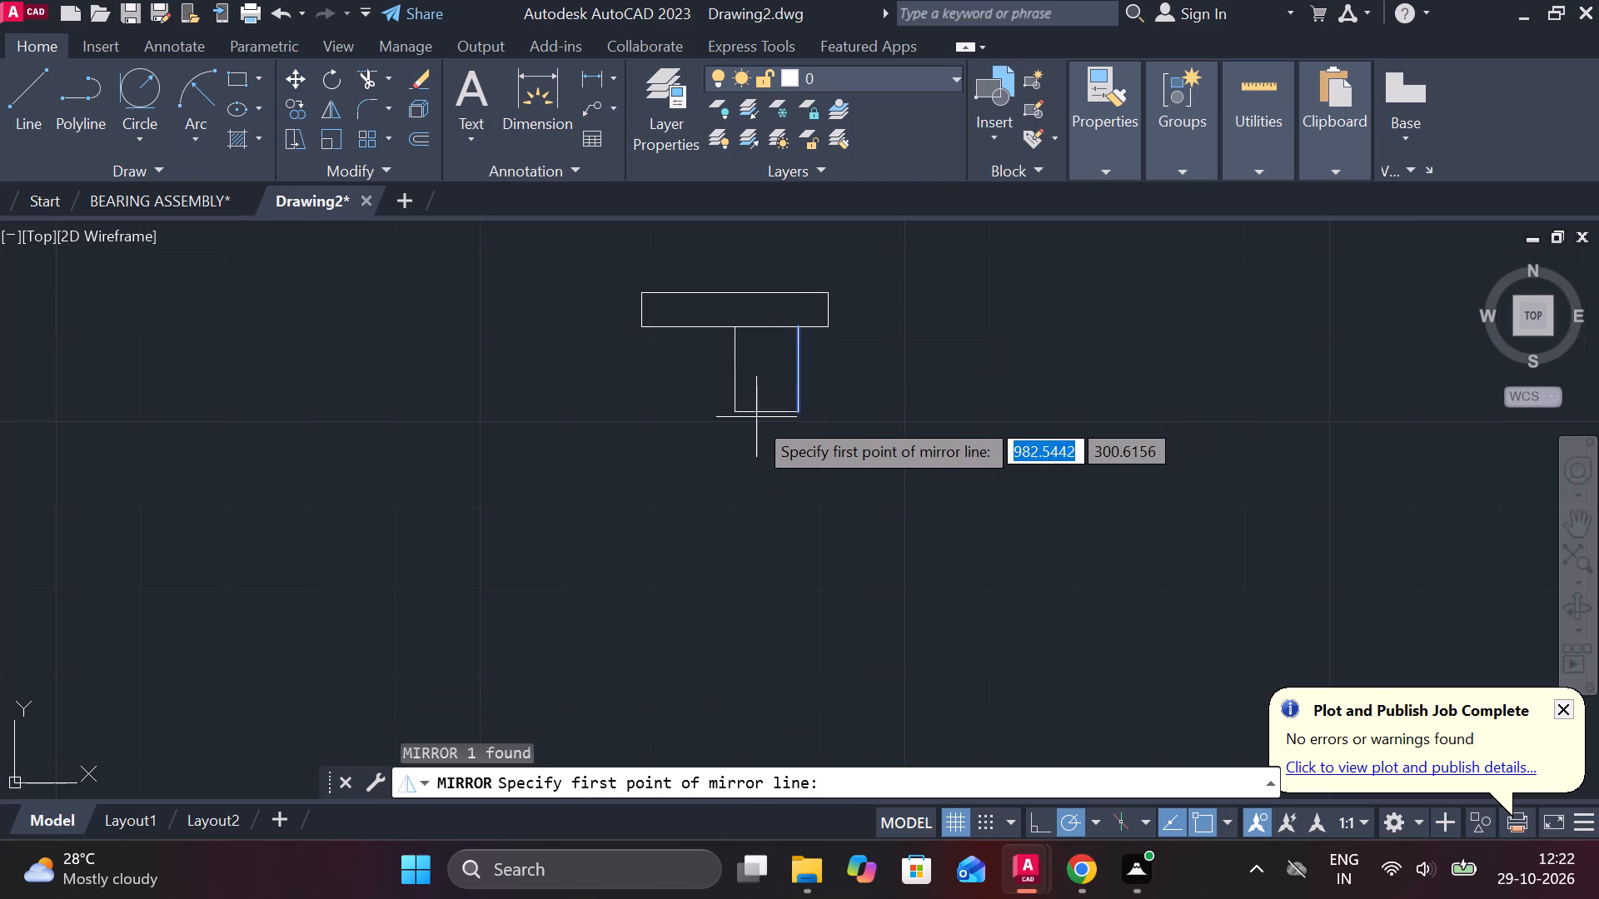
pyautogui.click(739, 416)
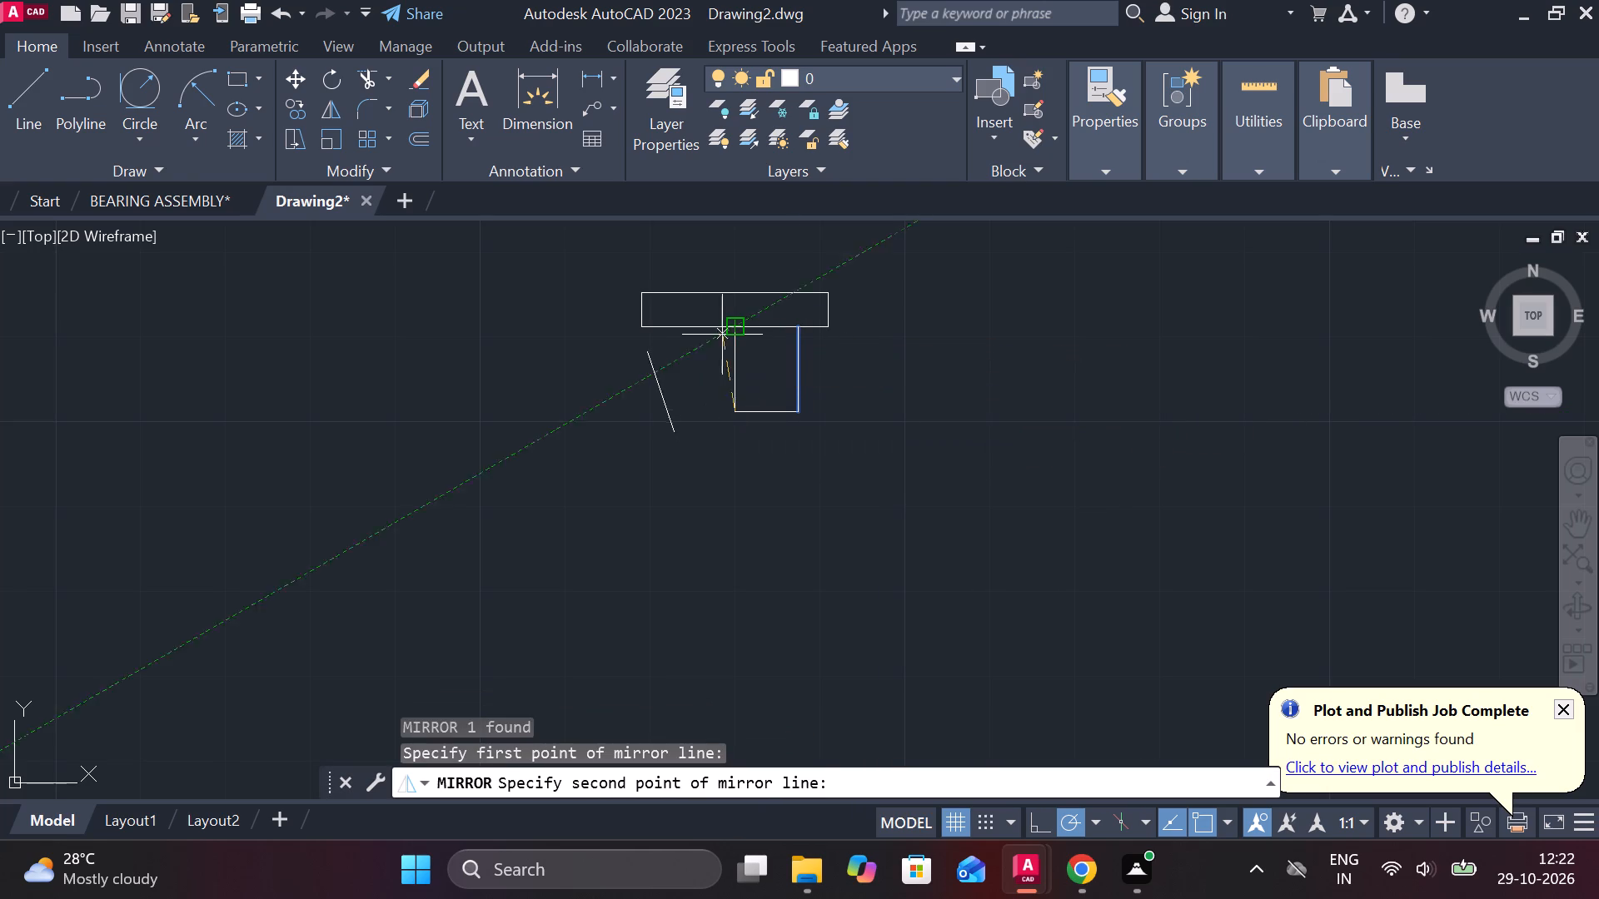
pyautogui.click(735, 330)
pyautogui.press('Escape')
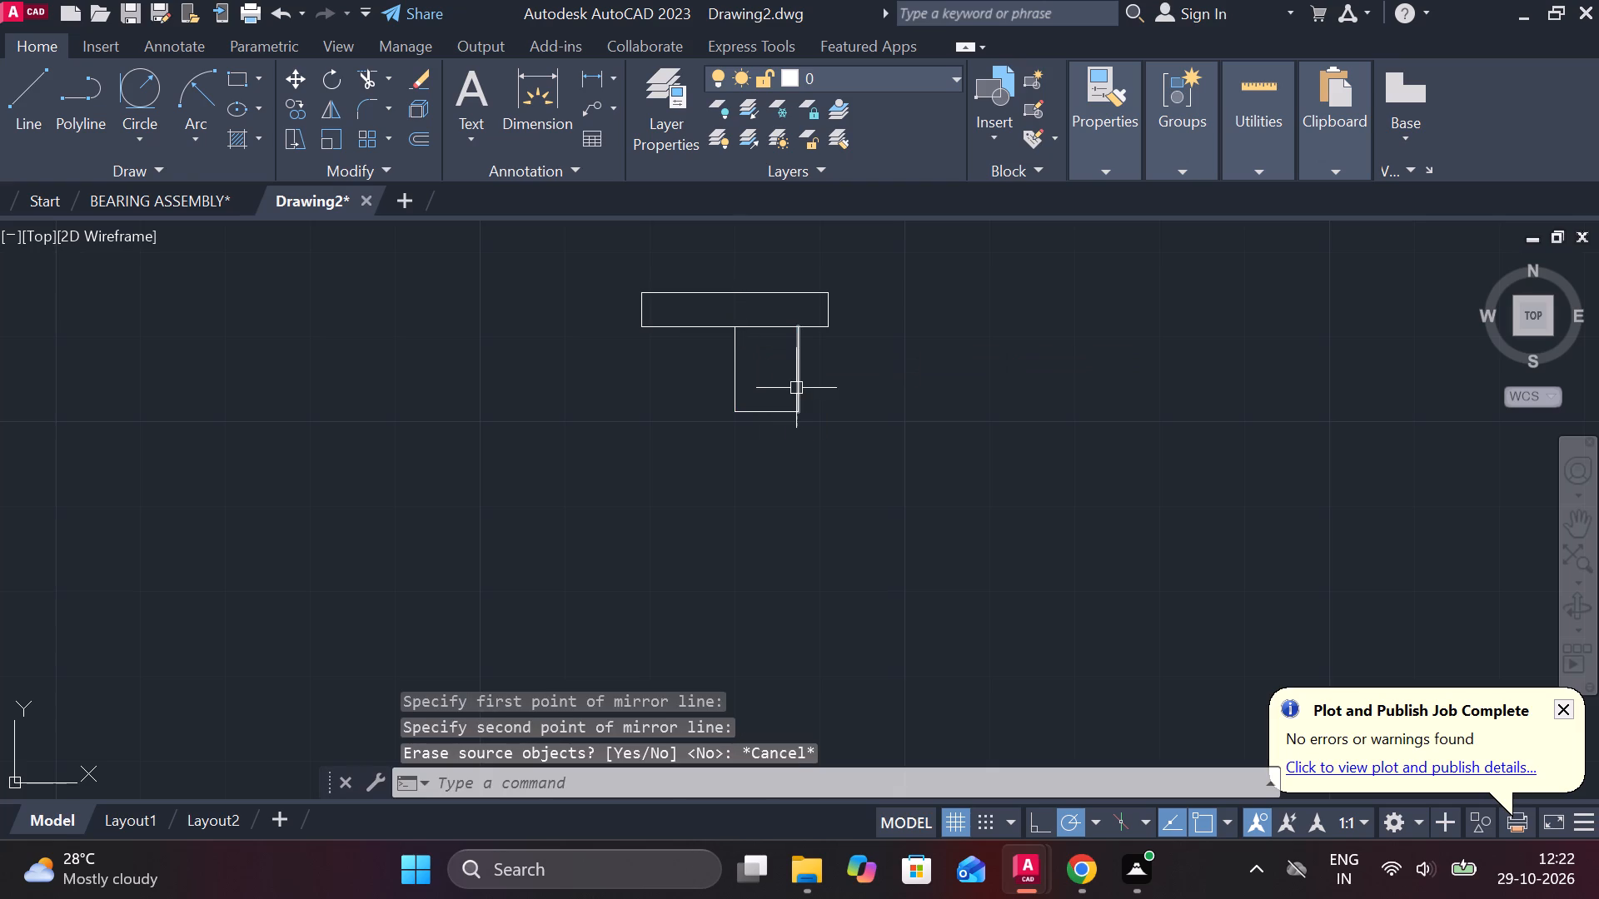
# Mirror the 7.5 bottom line and the right side line about the vertical centre line, keeping the source lines.
pyautogui.click(796, 387)
pyautogui.click(774, 417)
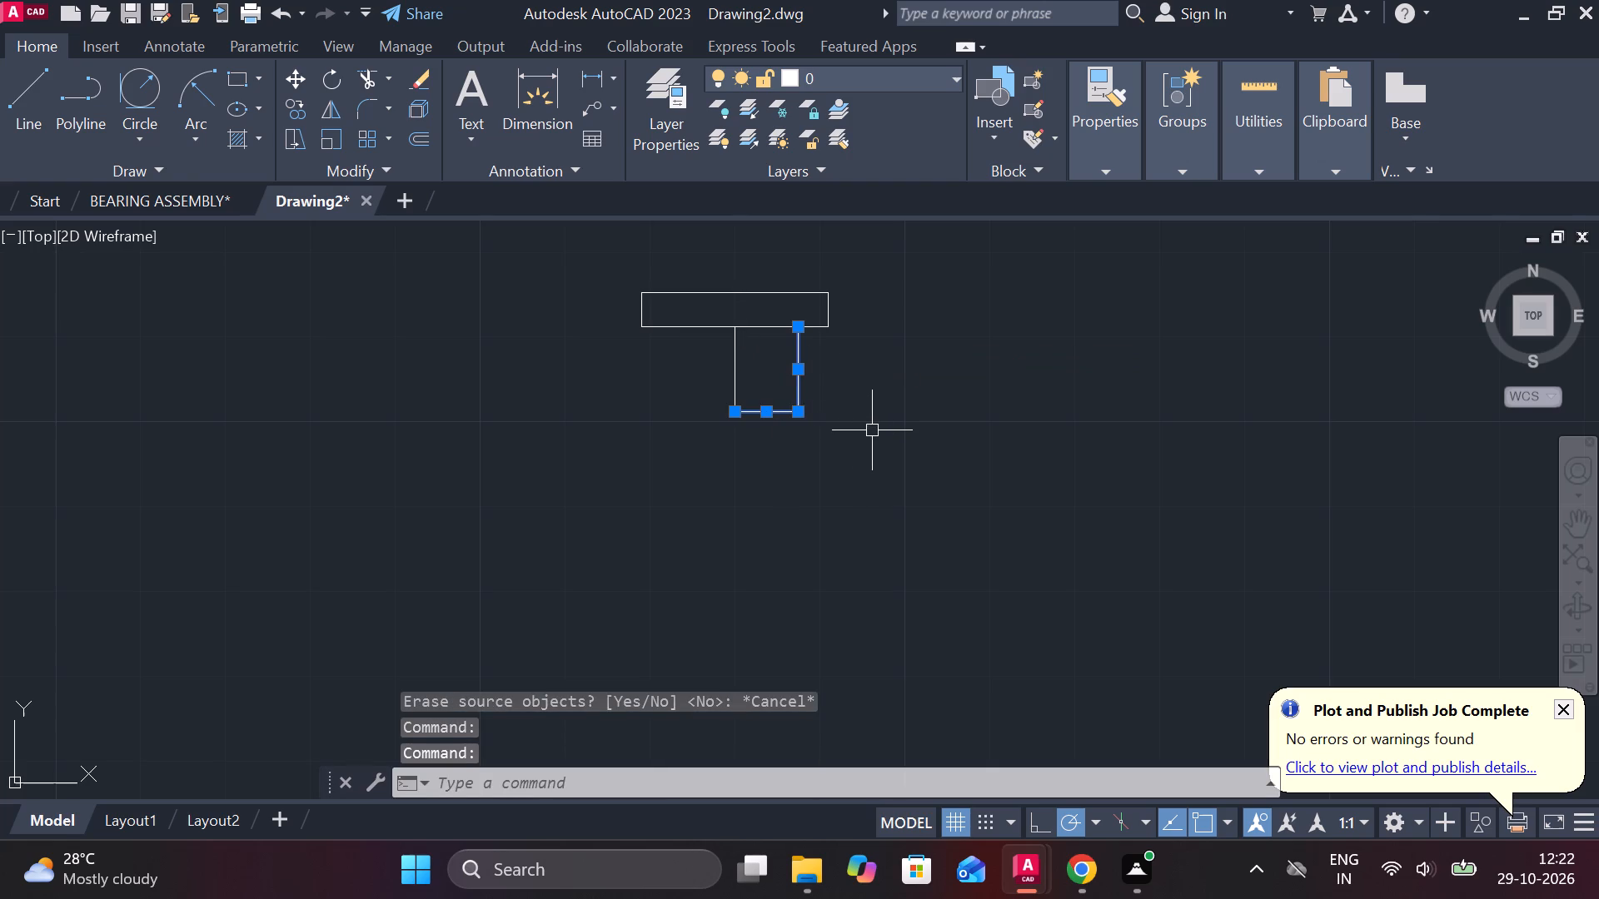
pyautogui.write('MI')
pyautogui.press('Return')
pyautogui.click(733, 416)
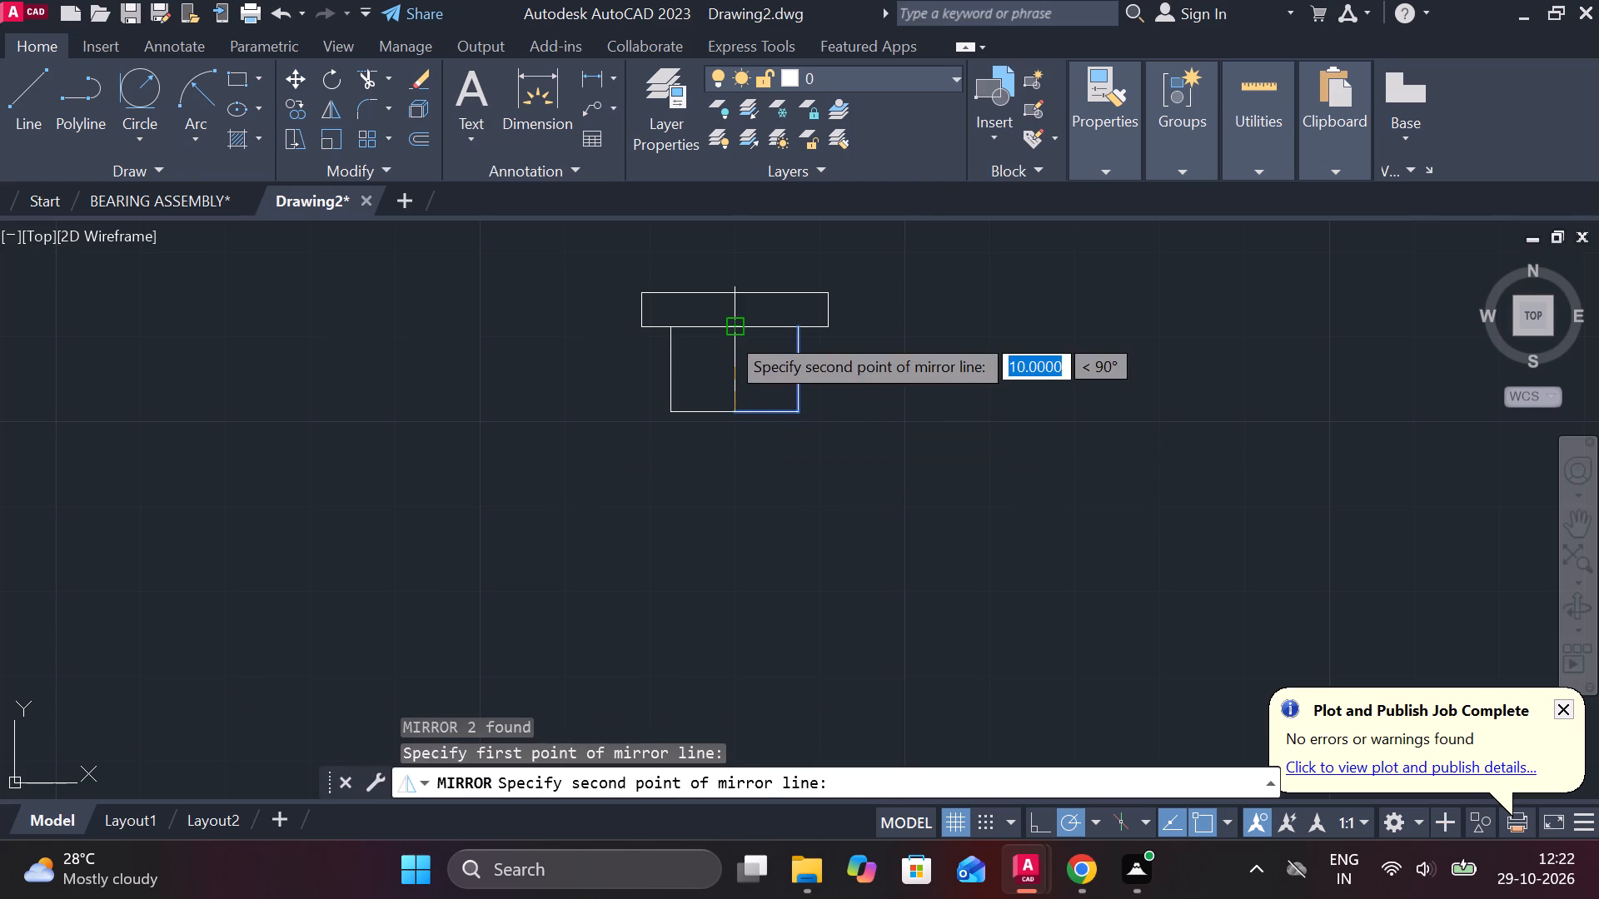
pyautogui.click(727, 333)
pyautogui.moveTo(772, 415); pyautogui.dragTo(727, 333)
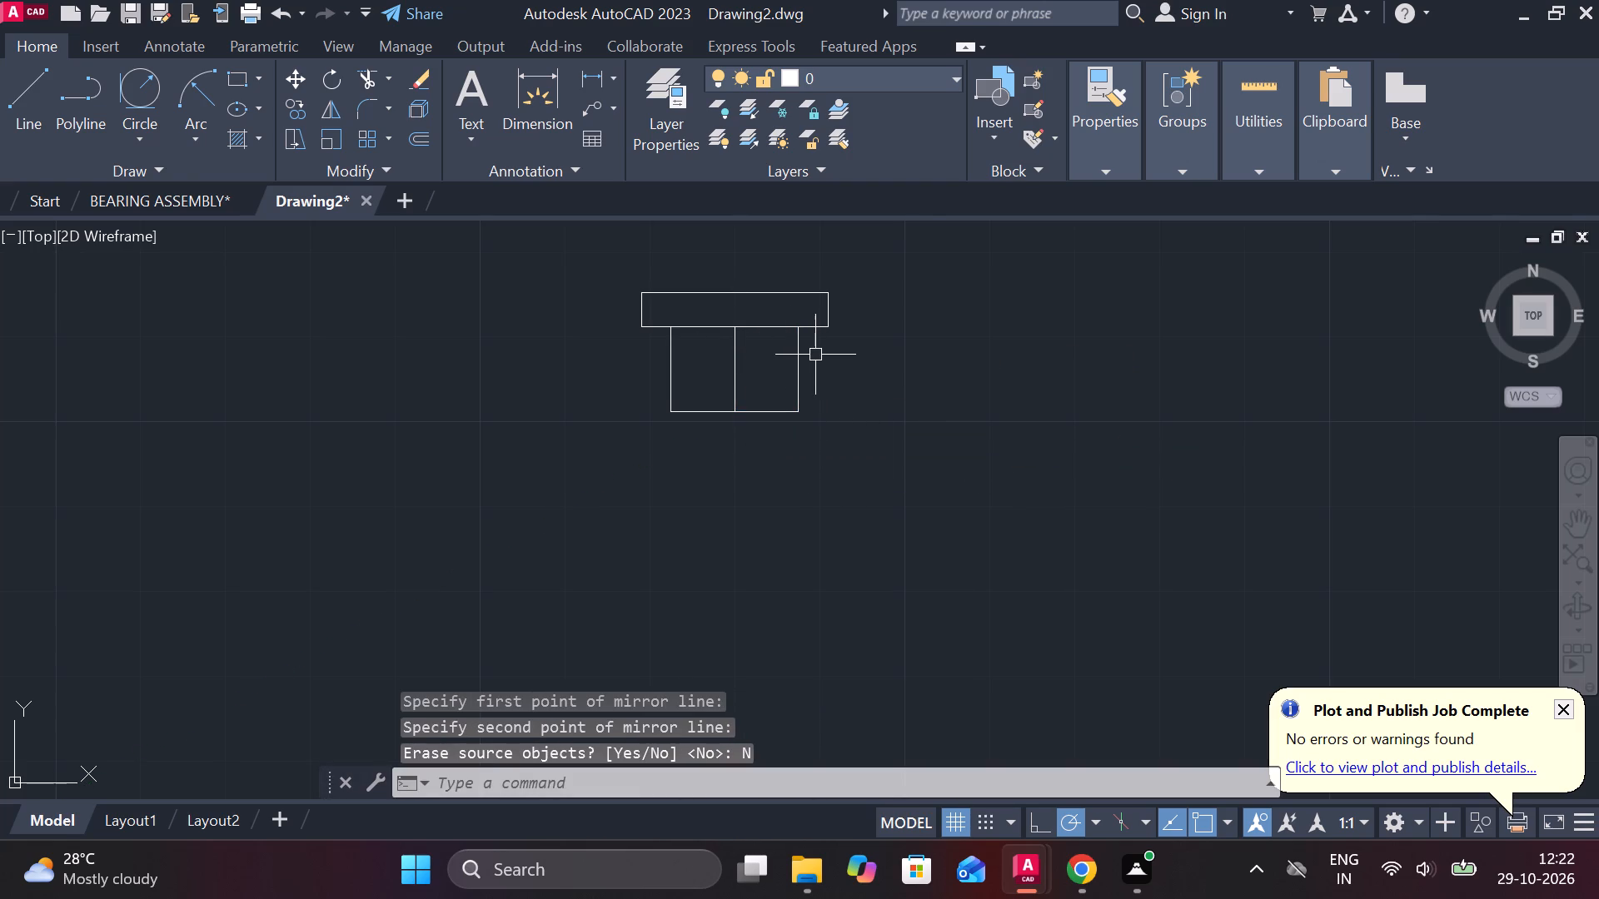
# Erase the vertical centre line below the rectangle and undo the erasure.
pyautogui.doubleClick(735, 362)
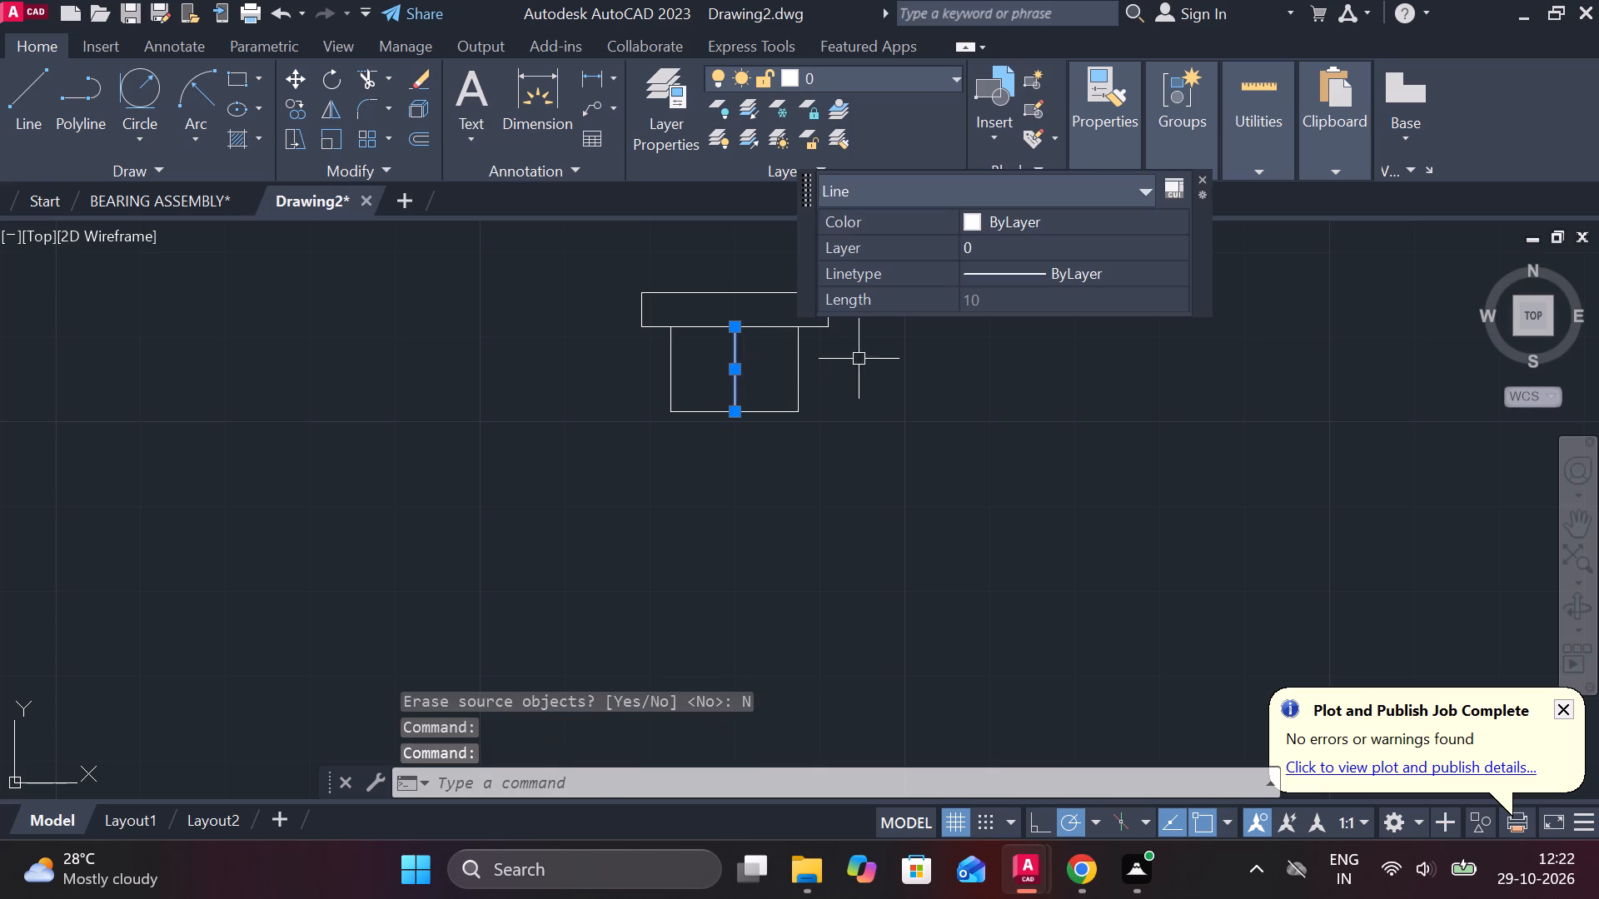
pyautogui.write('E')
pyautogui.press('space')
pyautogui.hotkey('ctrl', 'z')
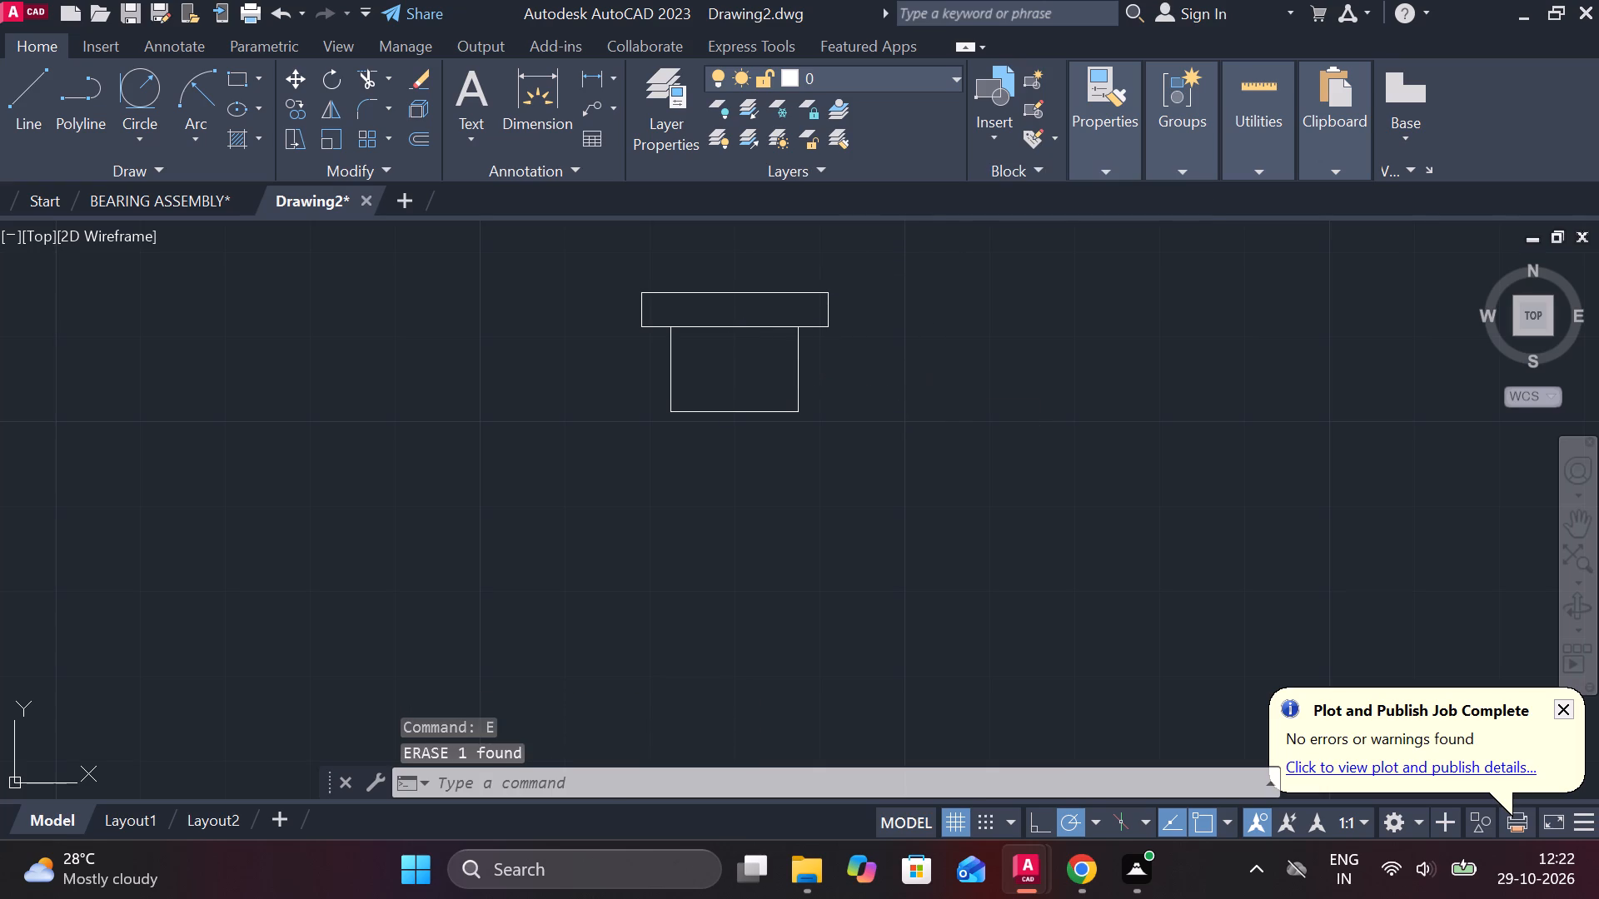
# Stretch the centre line's upper end to the midpoint of the rectangle's top edge.
pyautogui.click(735, 359)
pyautogui.click(734, 330)
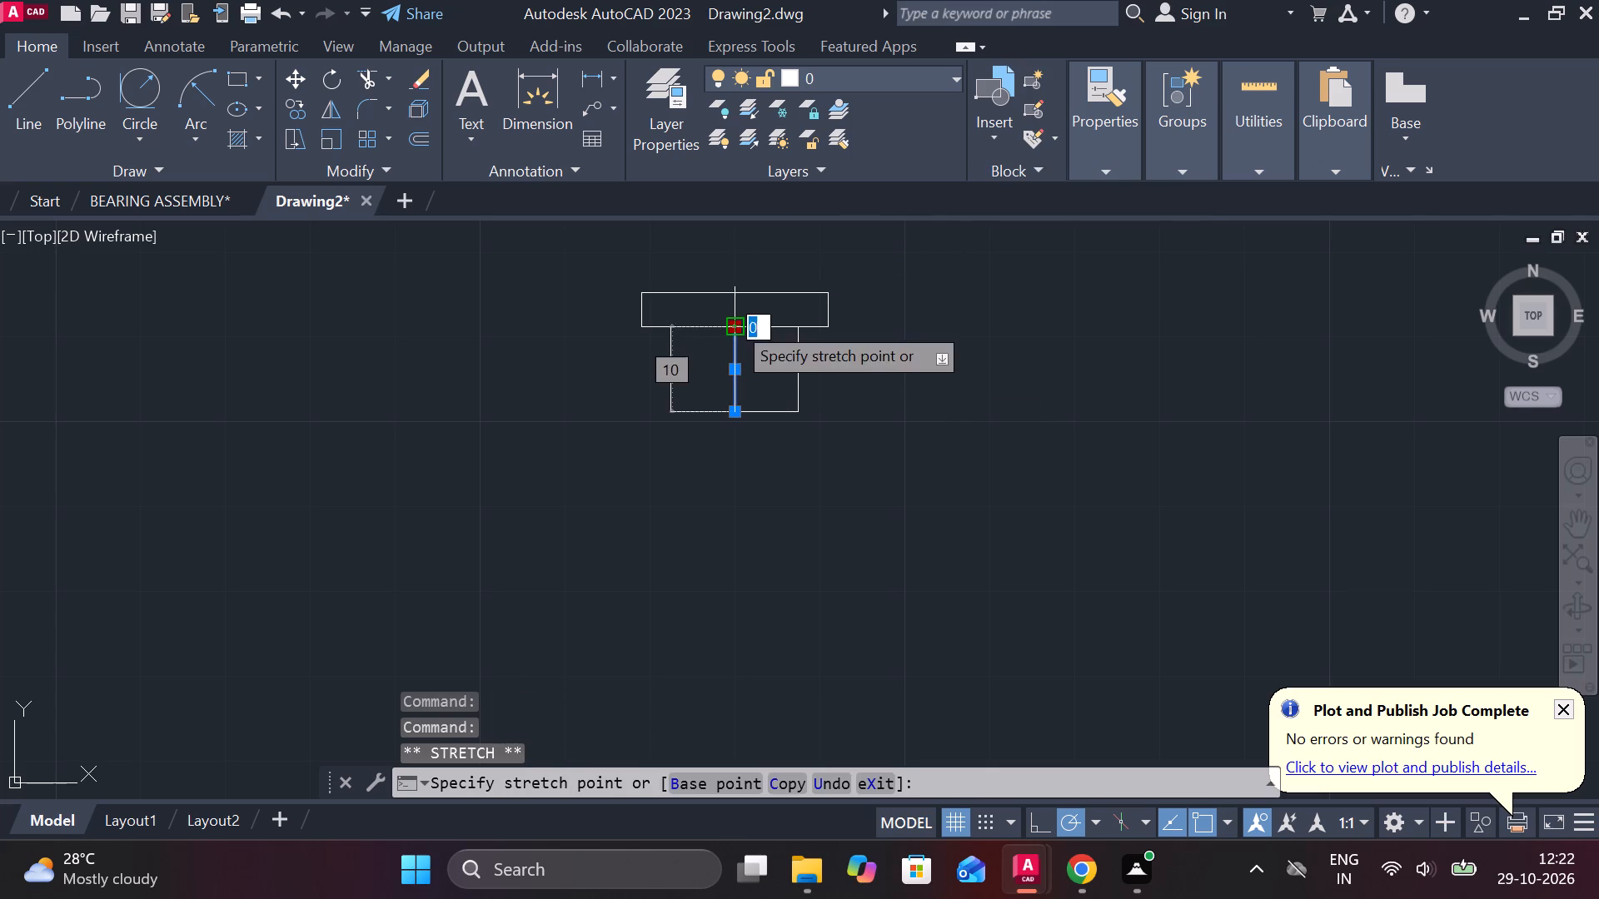
pyautogui.click(730, 292)
pyautogui.press('Escape')
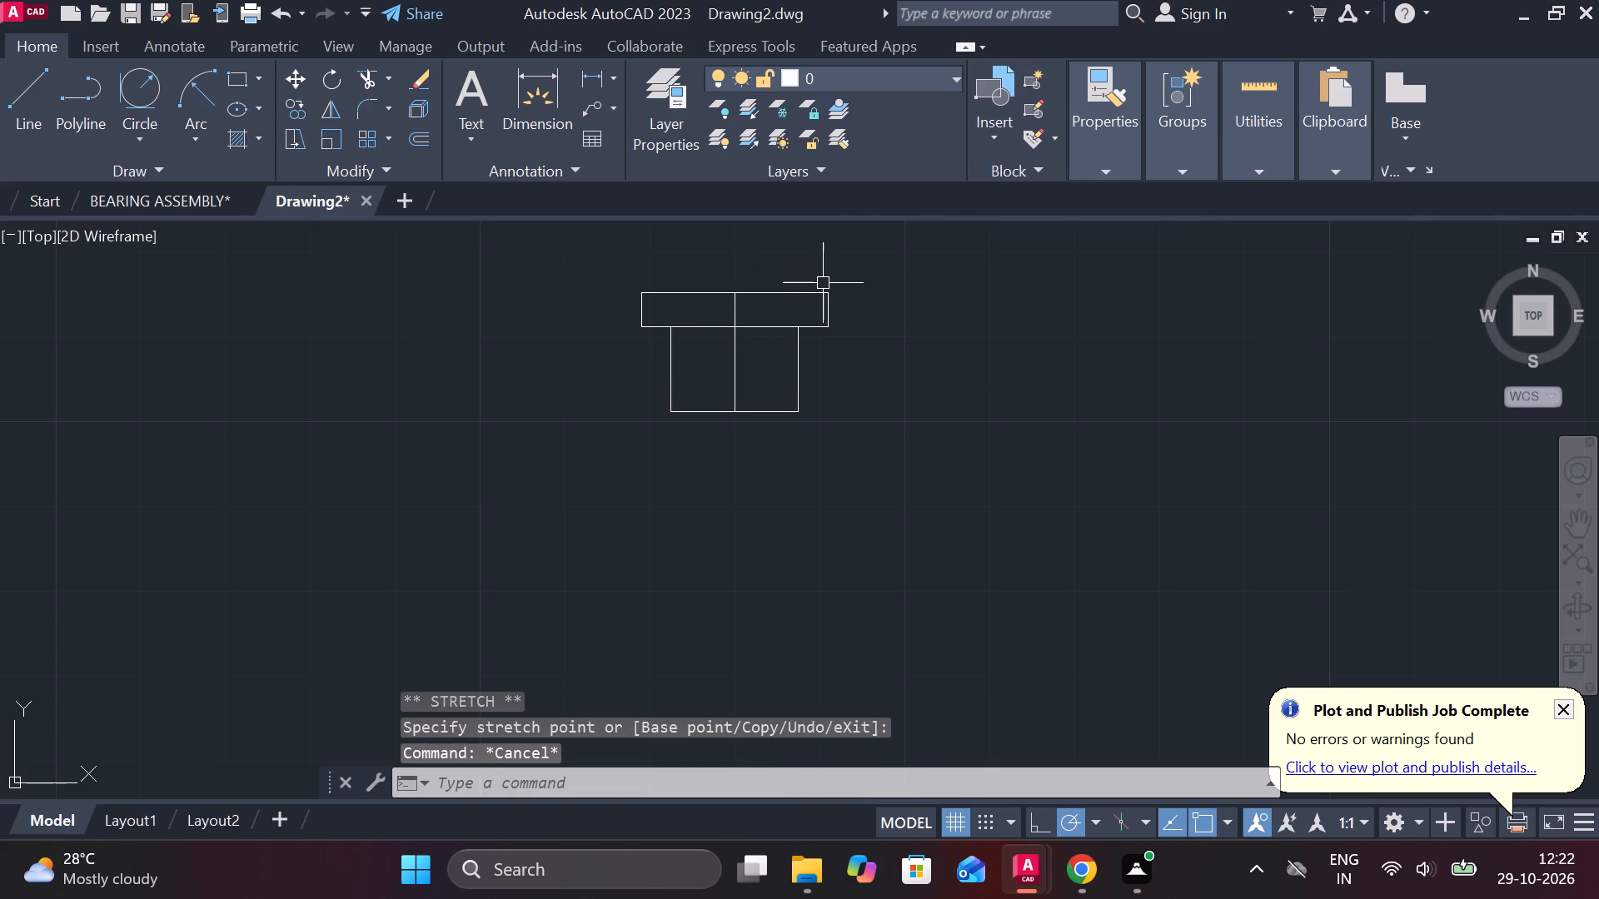
# Offset the rectangle's top edge 109 downward.
pyautogui.scroll(-2, 849, 298)
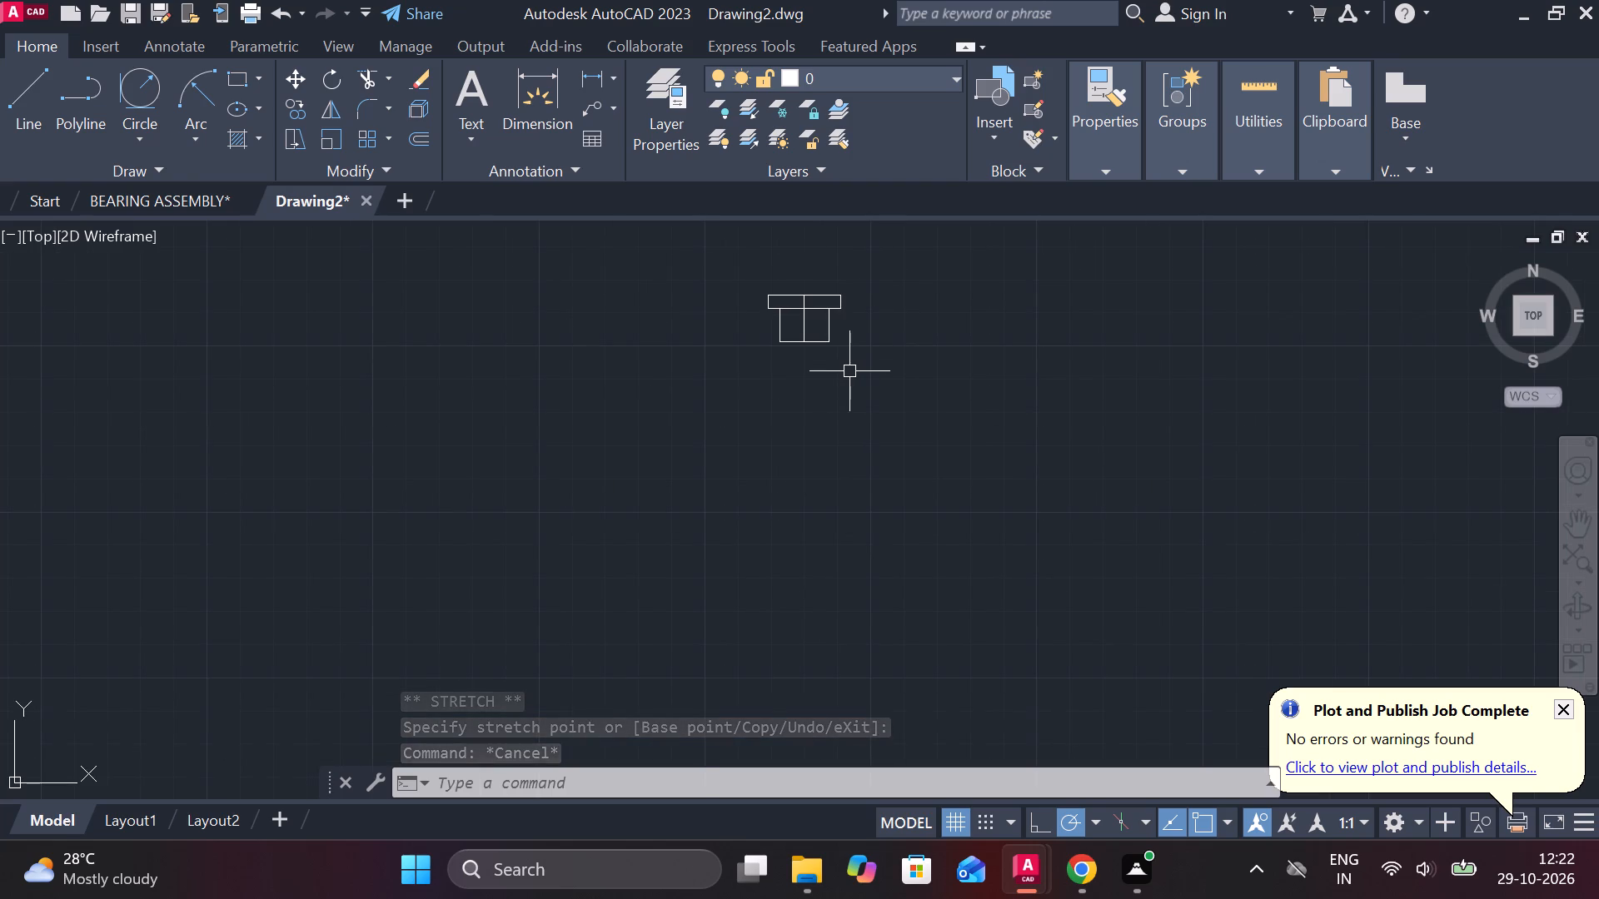
pyautogui.click(825, 292)
pyautogui.press('o')
pyautogui.press('Return')
pyautogui.press('Return')
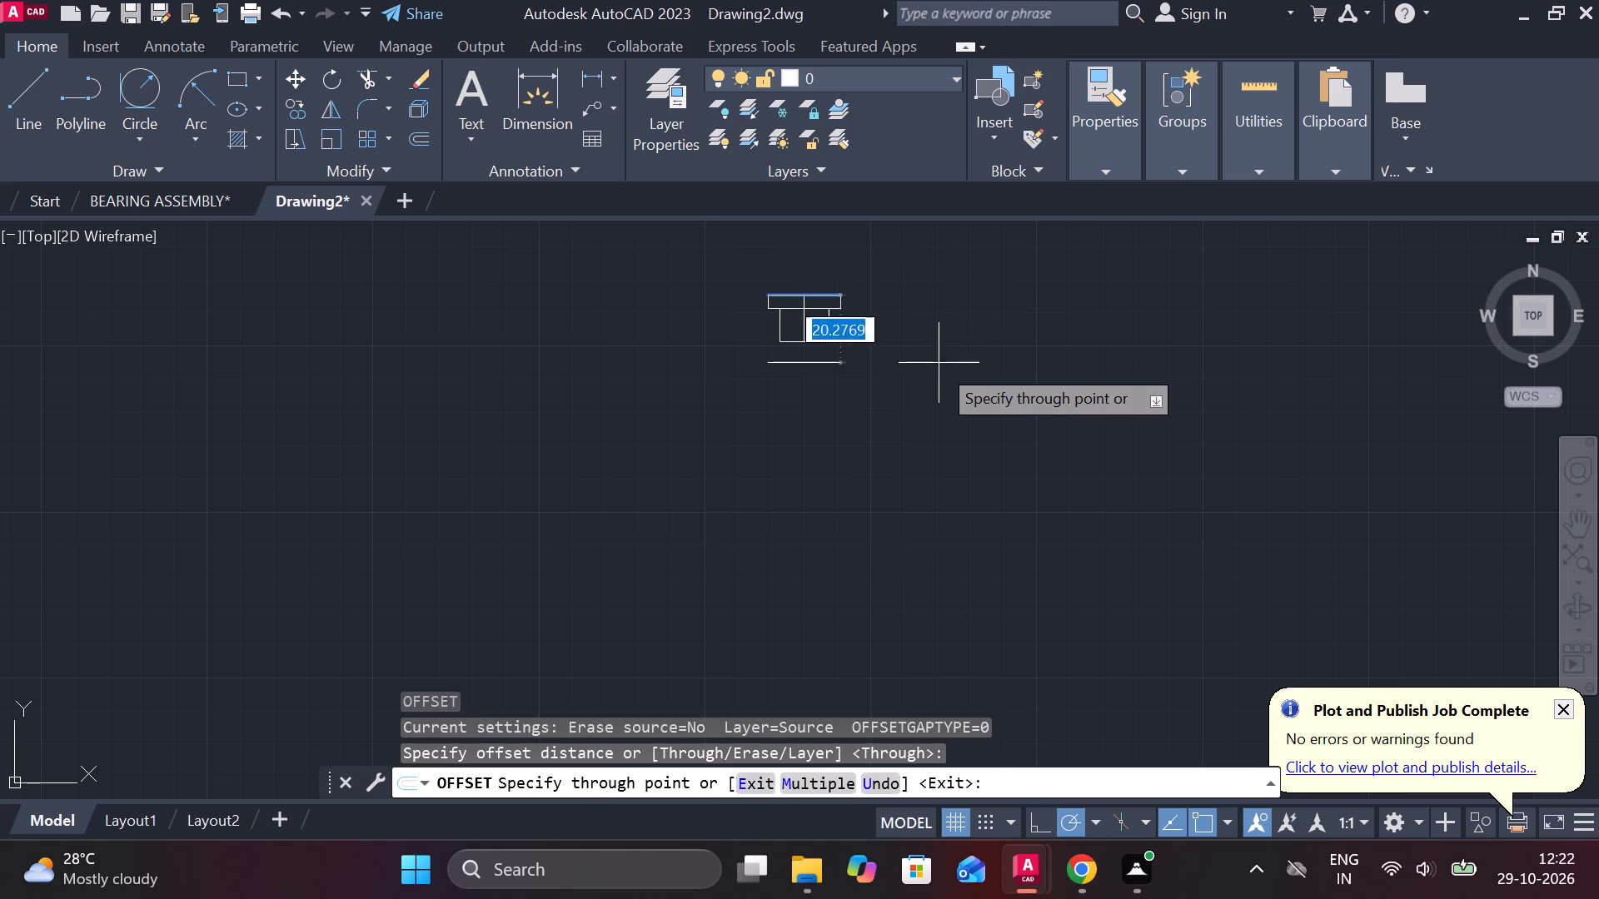
pyautogui.press('9')
pyautogui.press('5')
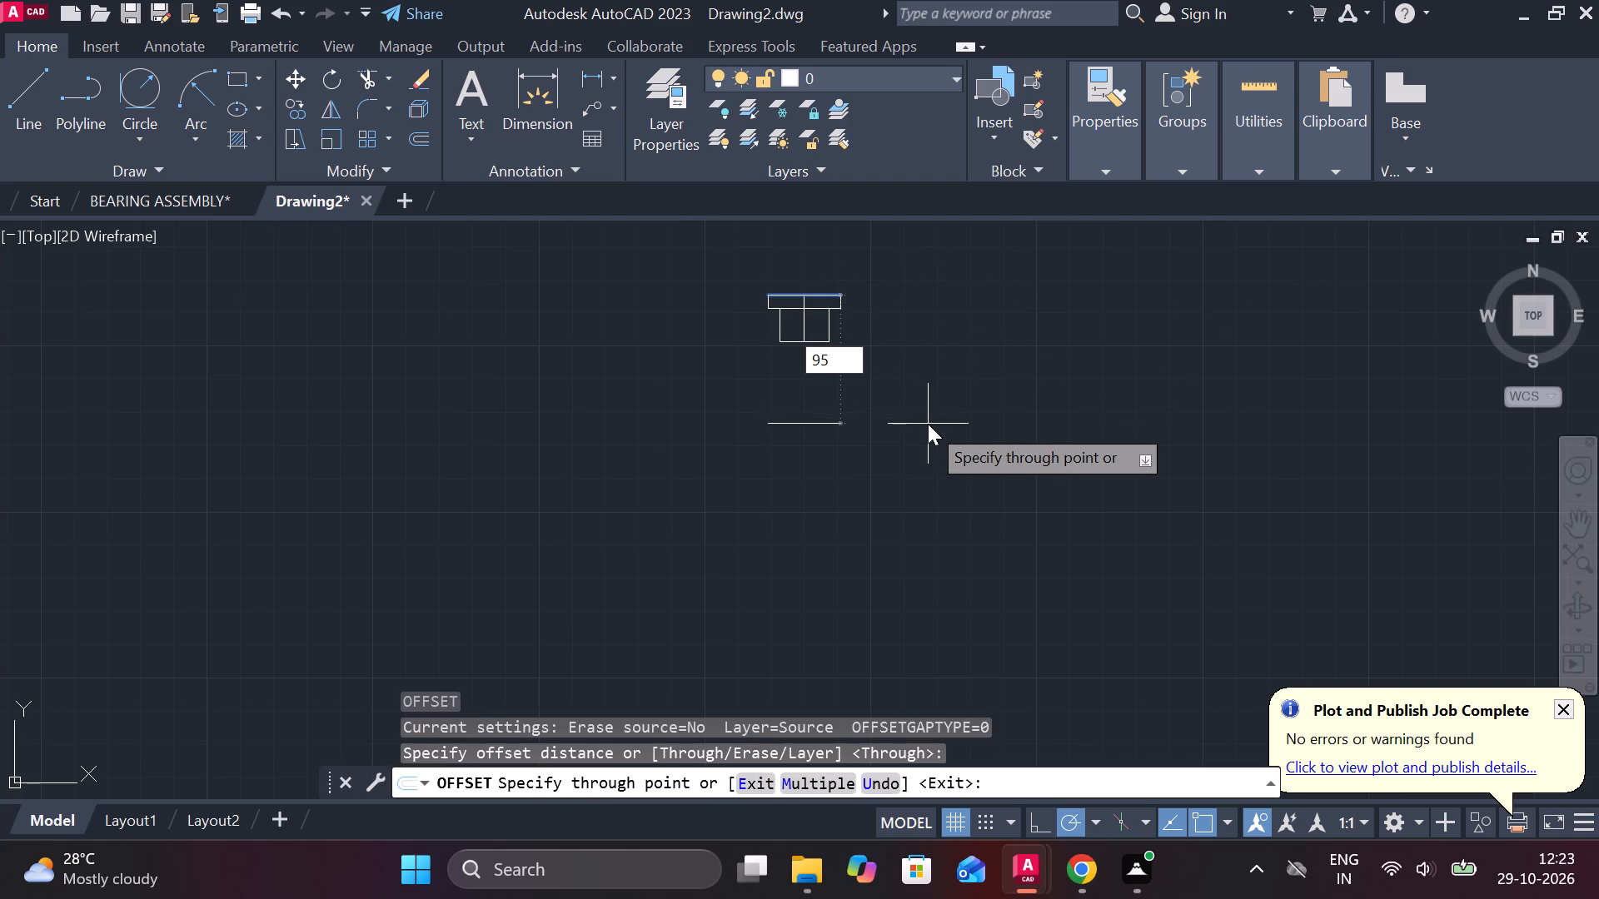
pyautogui.press('BackSpace')
pyautogui.press('BackSpace')
pyautogui.write('10')
pyautogui.press('9')
pyautogui.press('Return')
pyautogui.moveTo(909, 439); pyautogui.dragTo(889, 400, button='middle')
pyautogui.press('Escape')
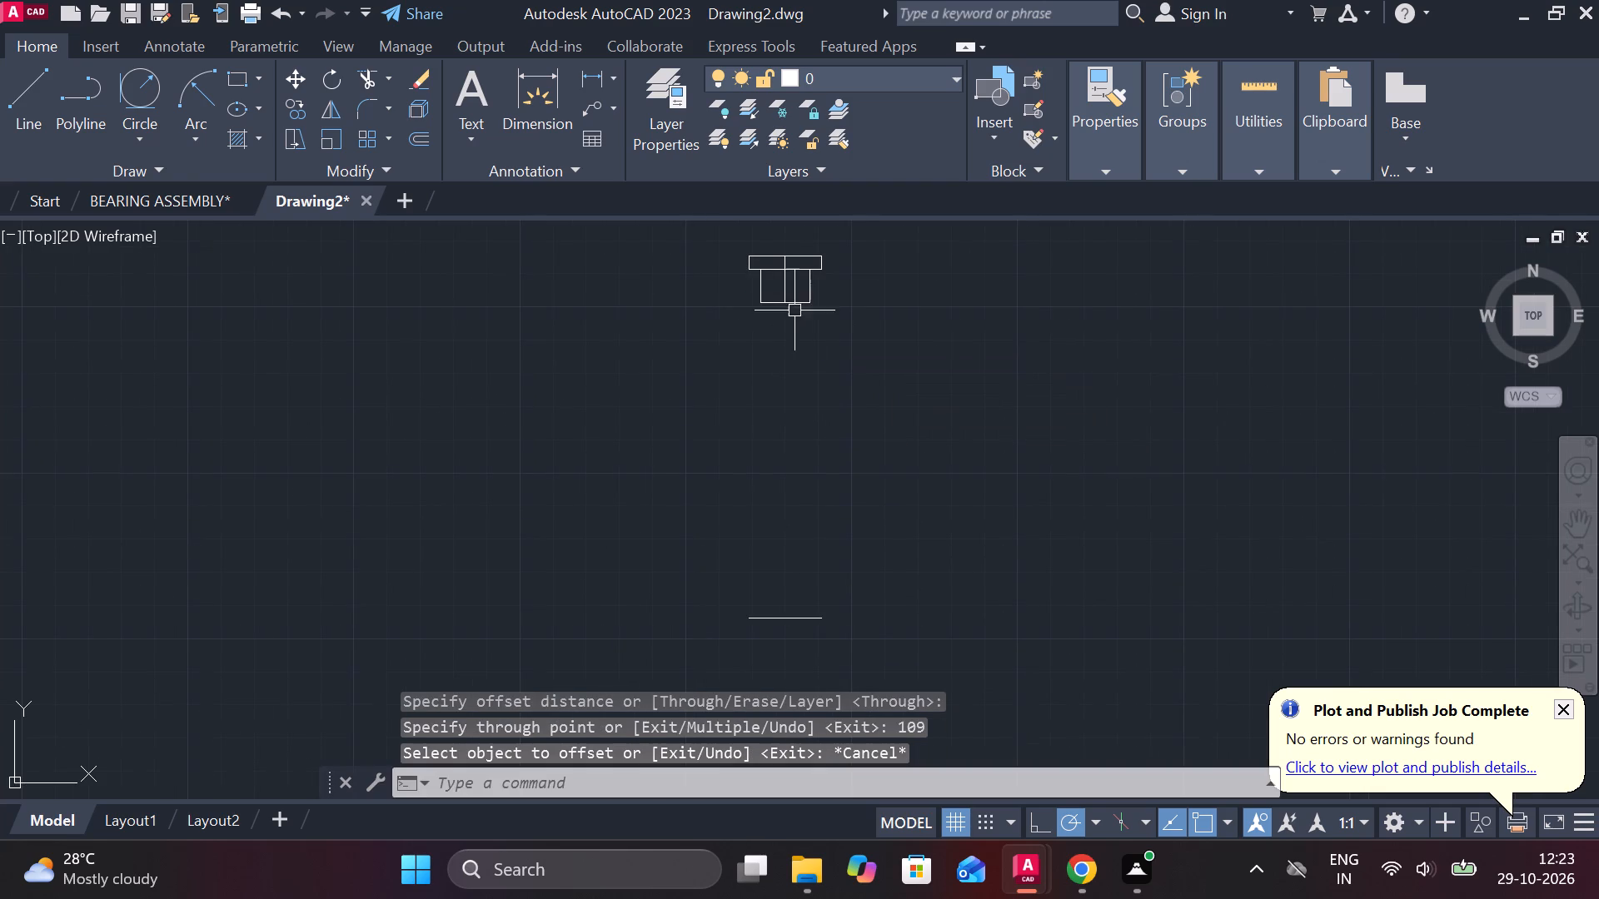
# Lengthen the centre line's lower end down to the midpoint of the offset line.
pyautogui.click(789, 286)
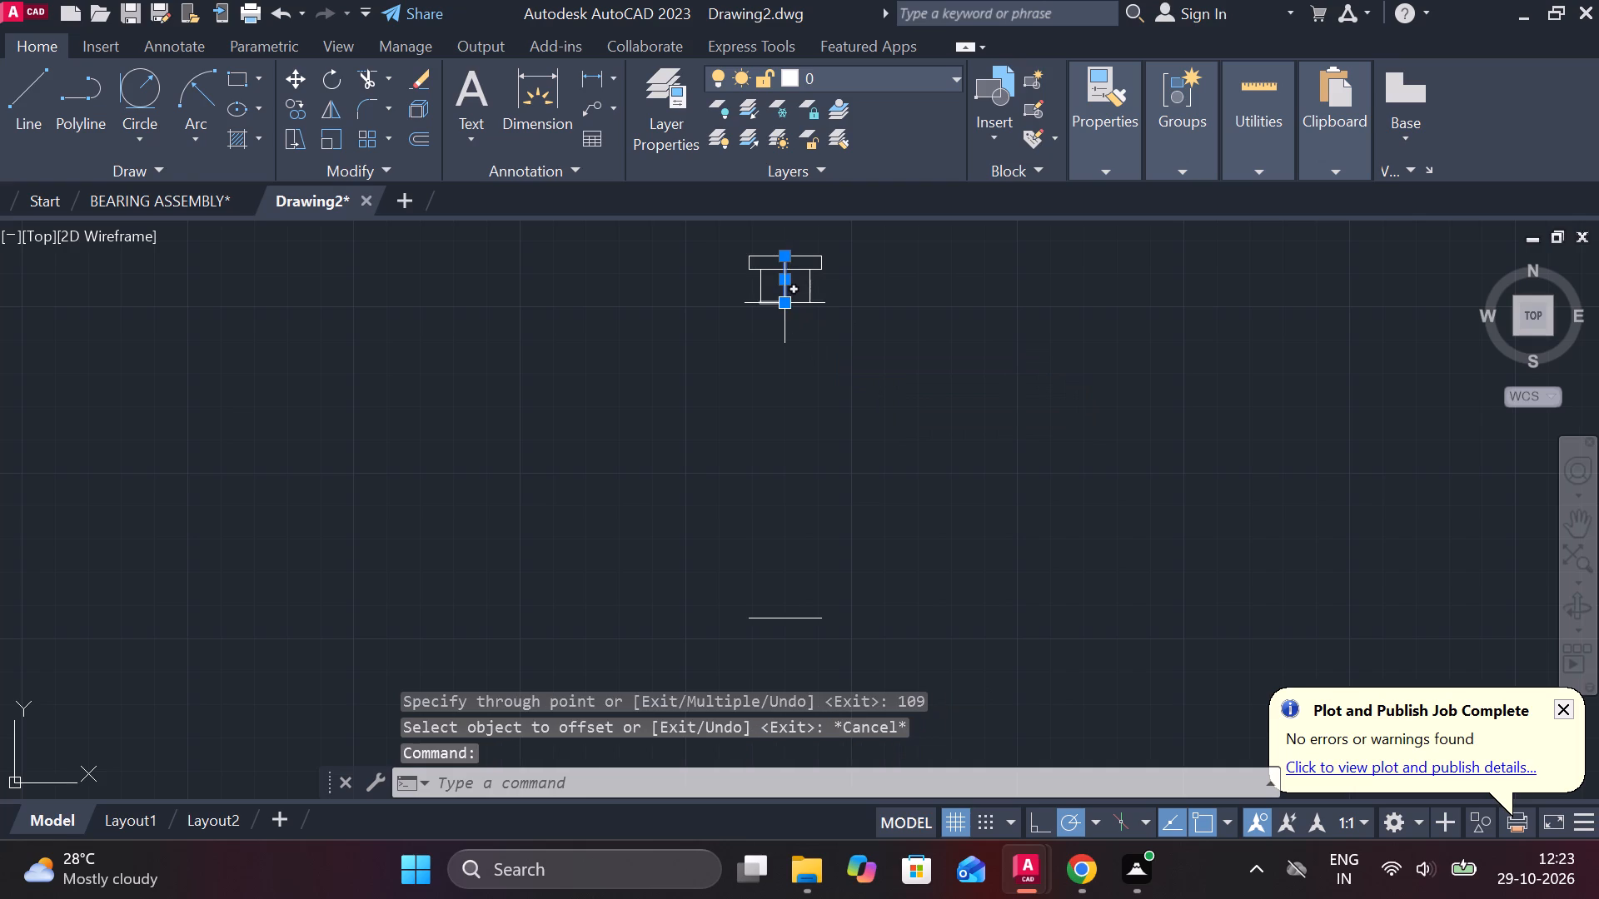
pyautogui.click(859, 374)
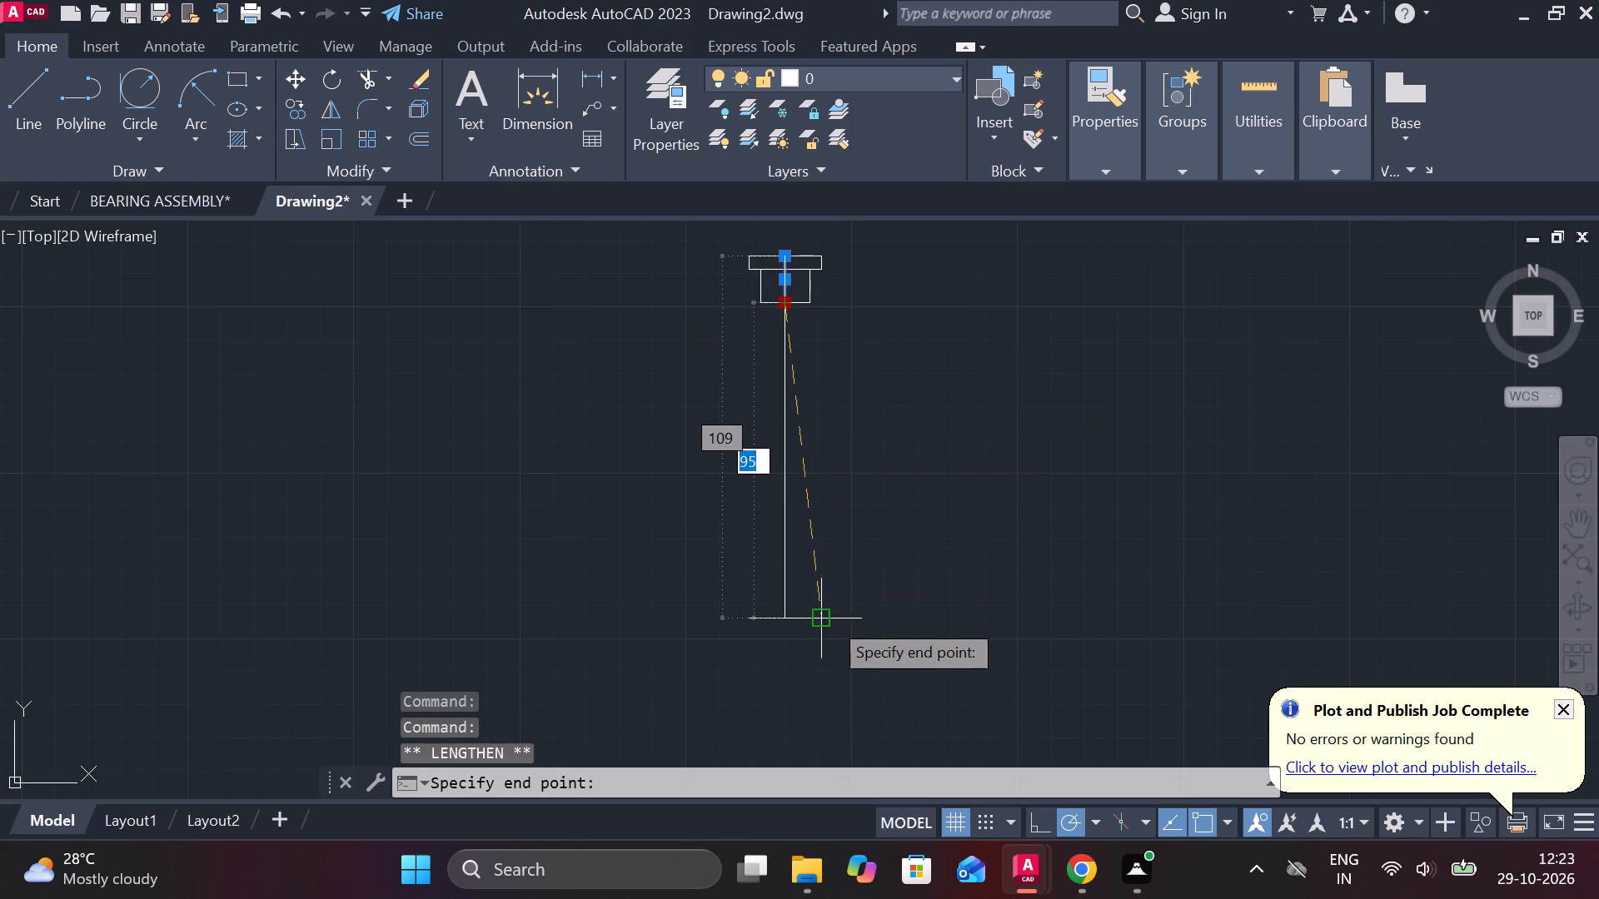
pyautogui.click(780, 618)
pyautogui.scroll(1, 848, 566)
pyautogui.moveTo(847, 566); pyautogui.dragTo(798, 447, button='middle')
pyautogui.press('Escape')
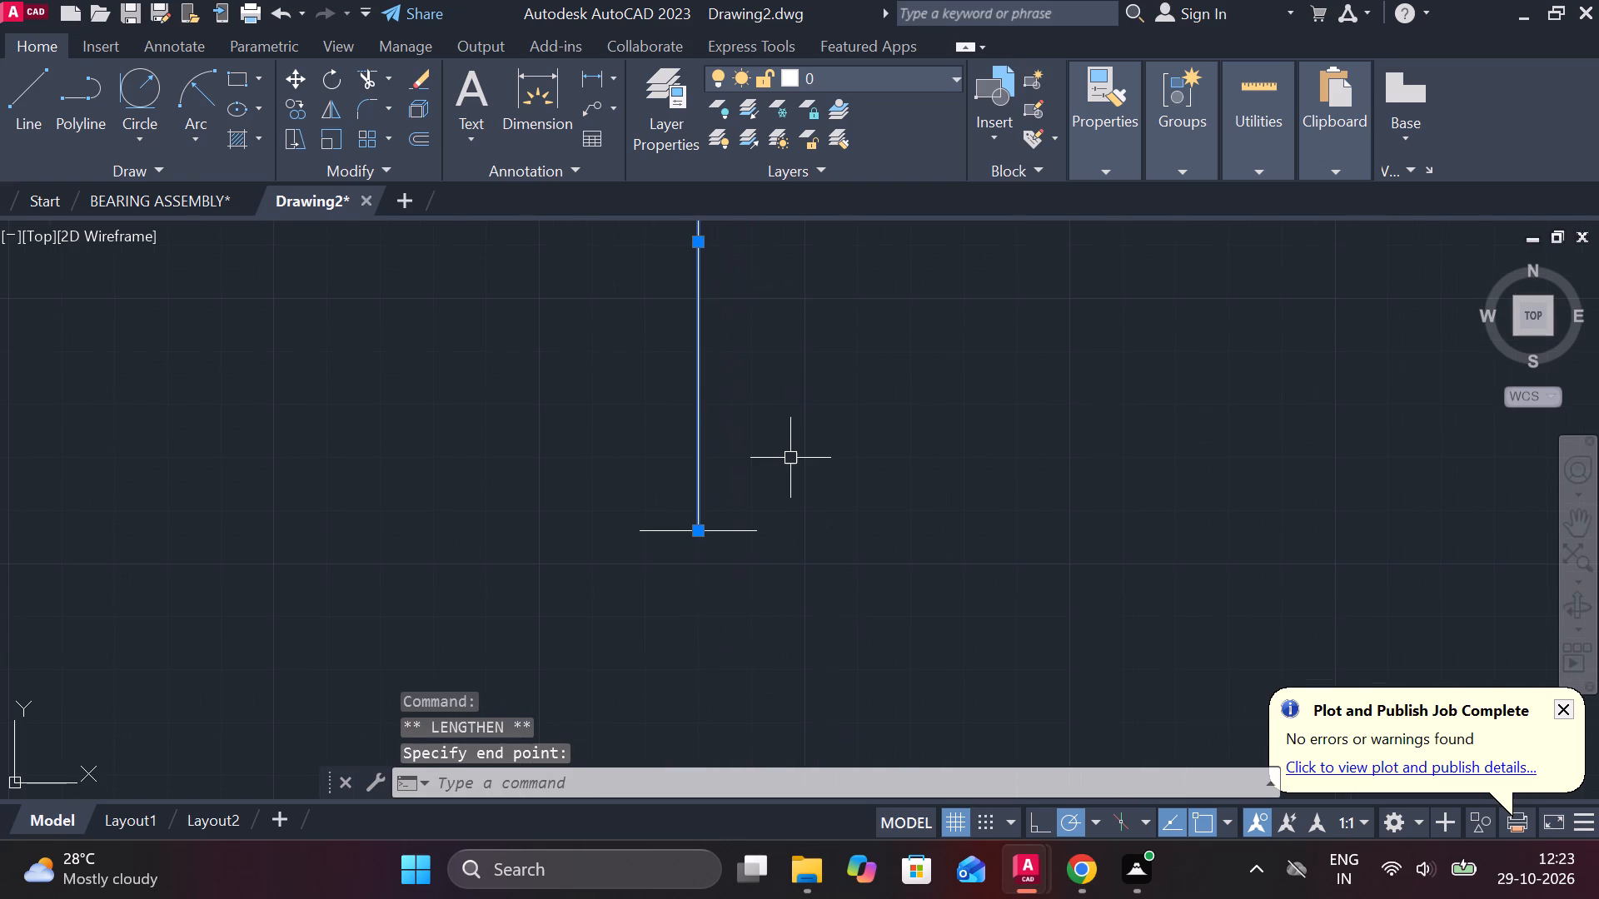
pyautogui.press('Escape')
# Erase the short horizontal line at the centre line's lower end.
pyautogui.scroll(-3, 809, 457)
pyautogui.scroll(2, 854, 458)
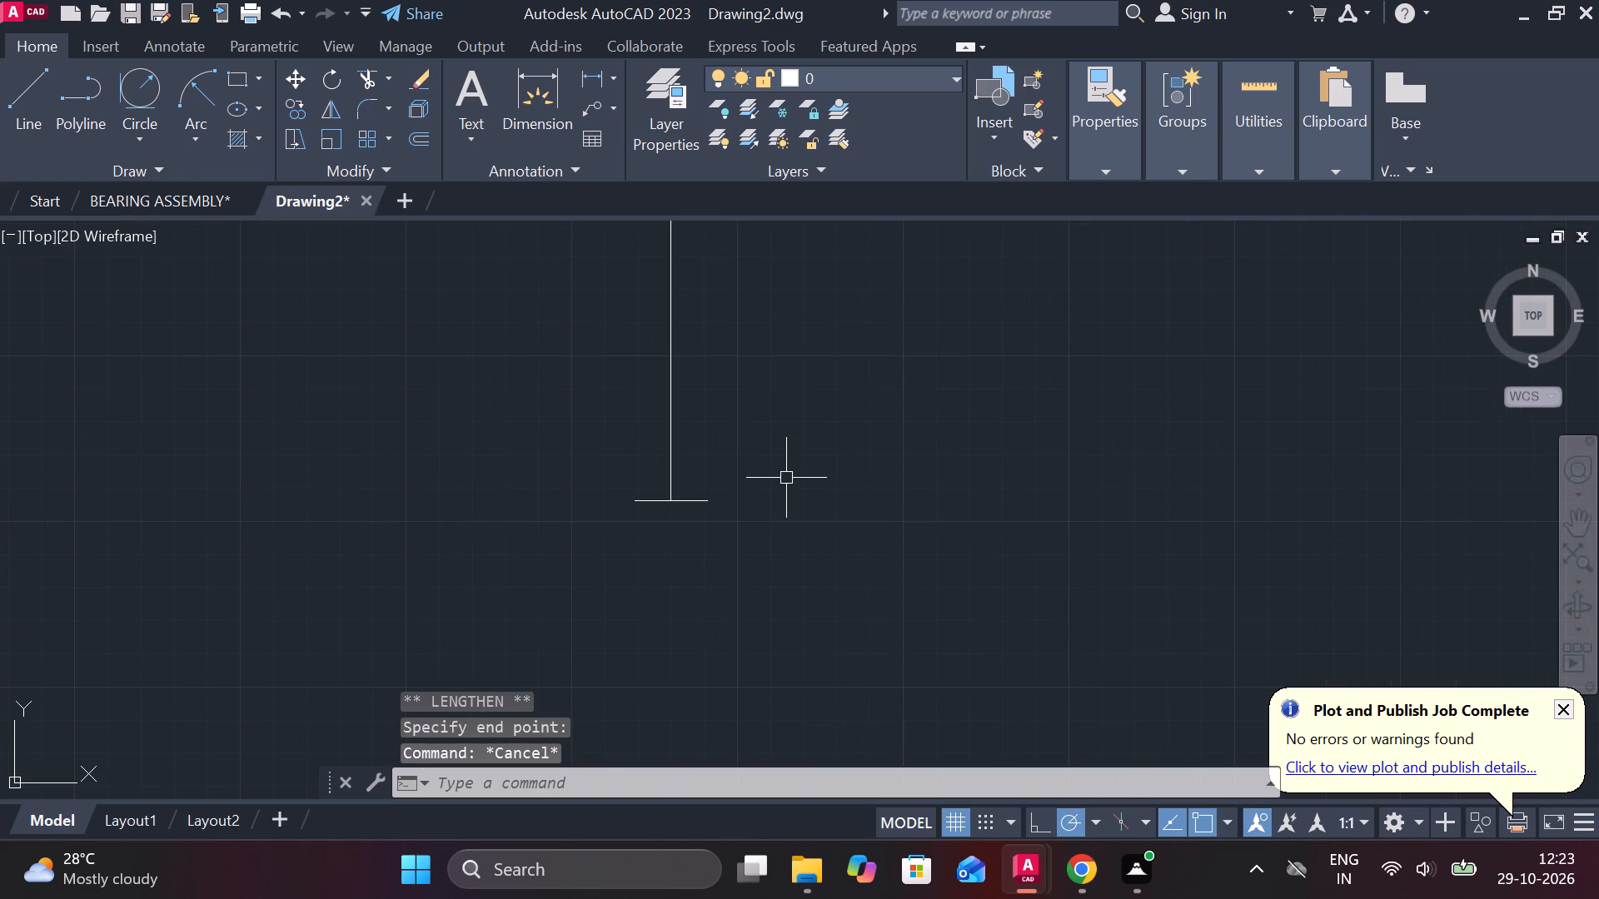
pyautogui.scroll(1, 730, 490)
pyautogui.doubleClick(658, 507)
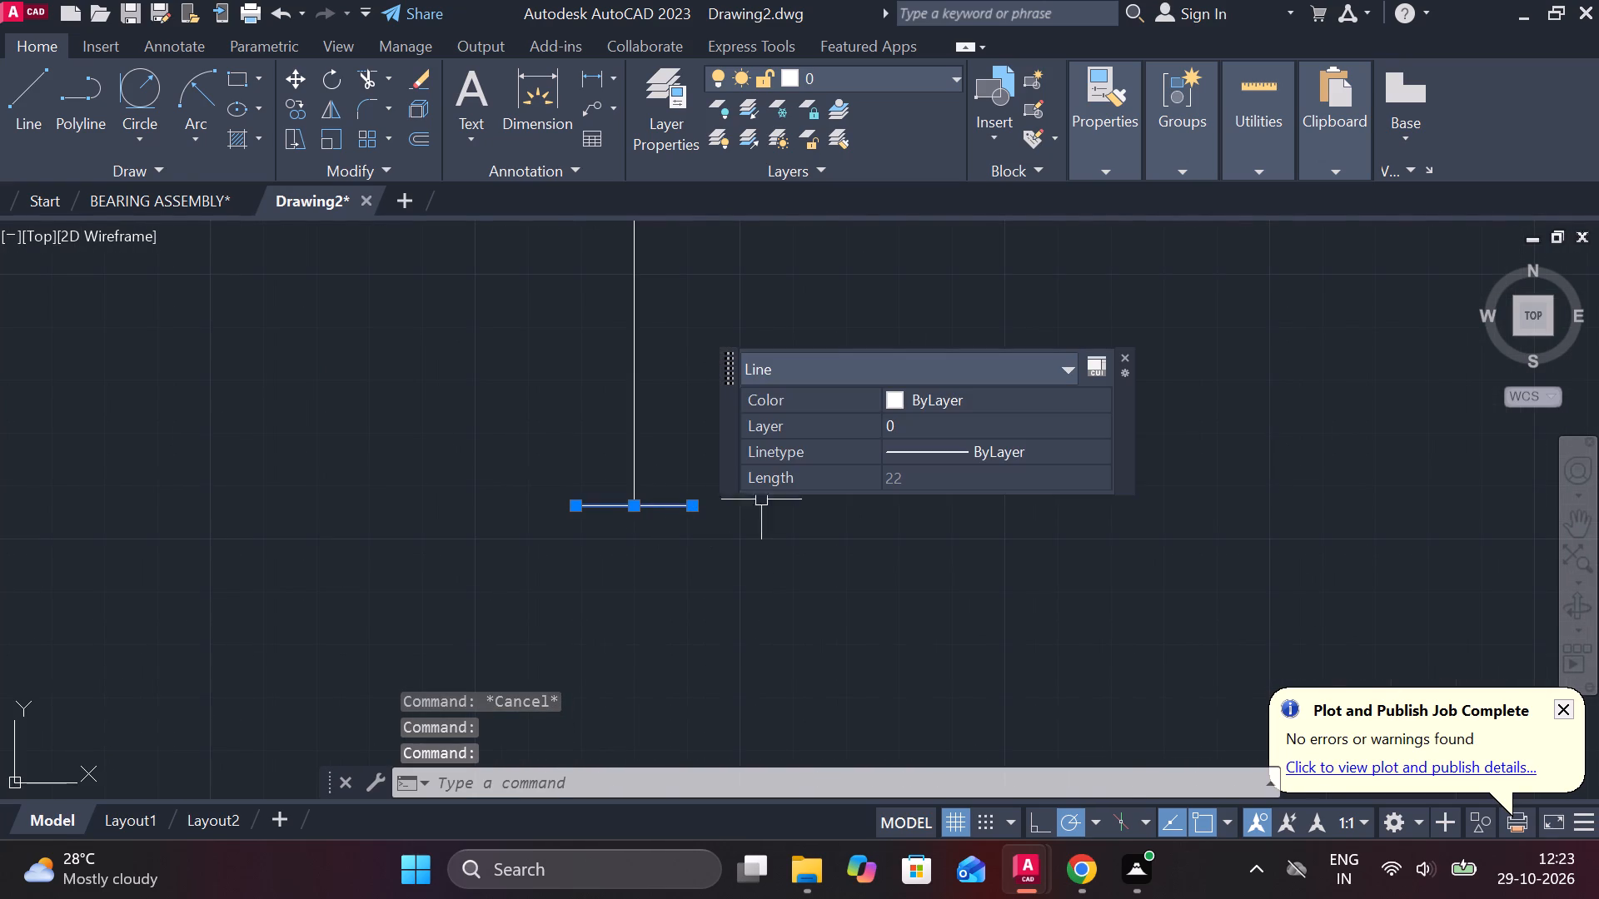
pyautogui.press('r')
pyautogui.press('Escape')
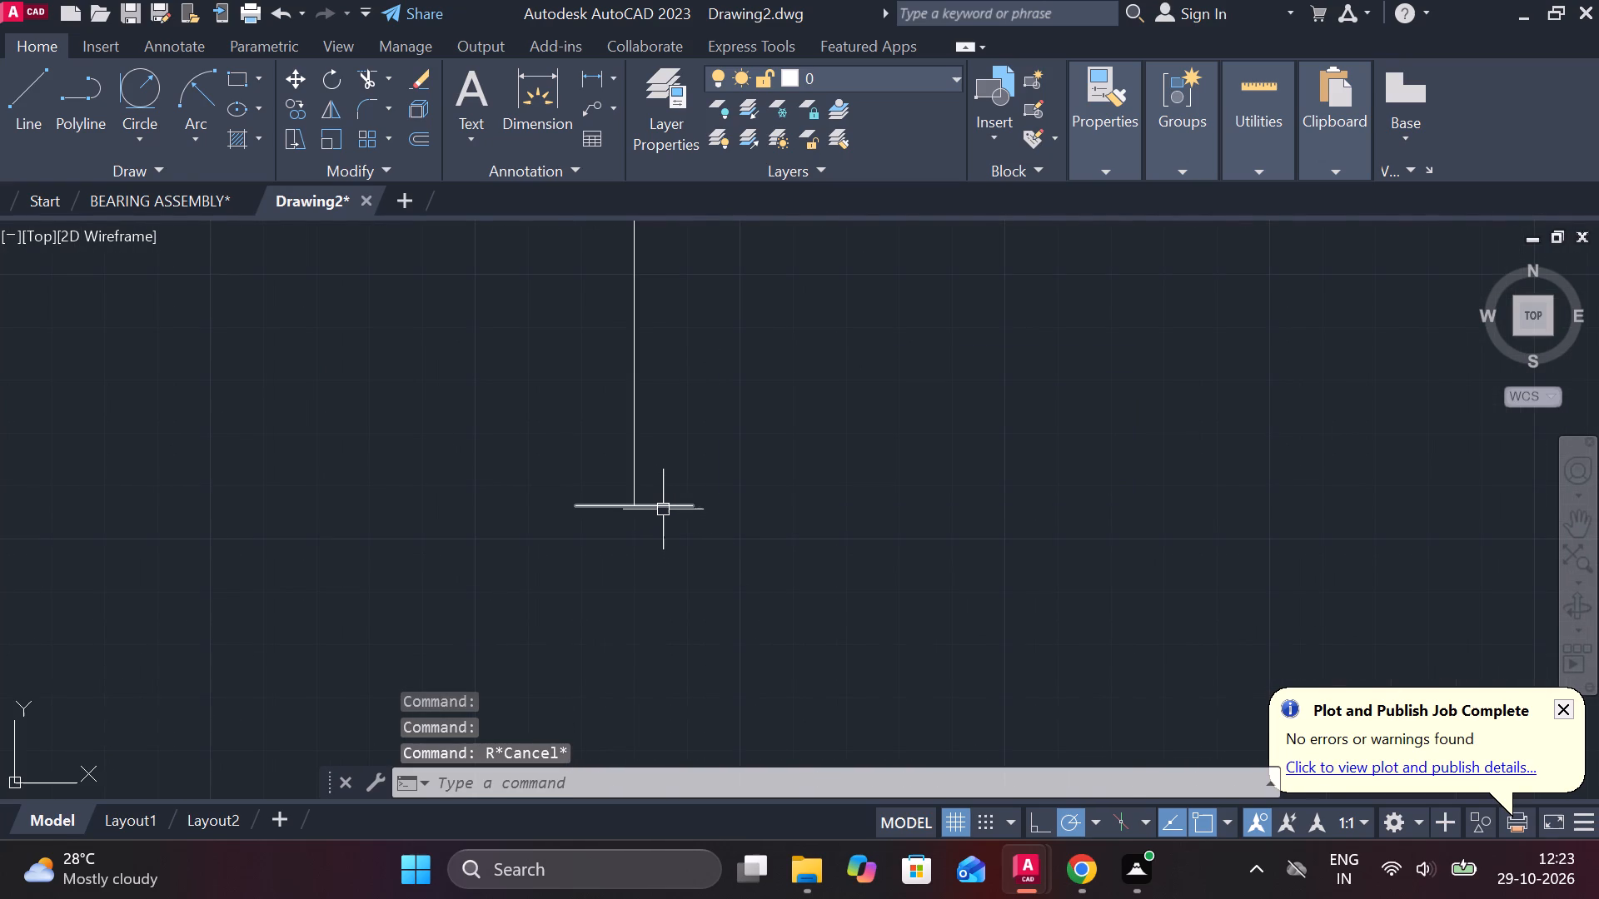
pyautogui.click(665, 505)
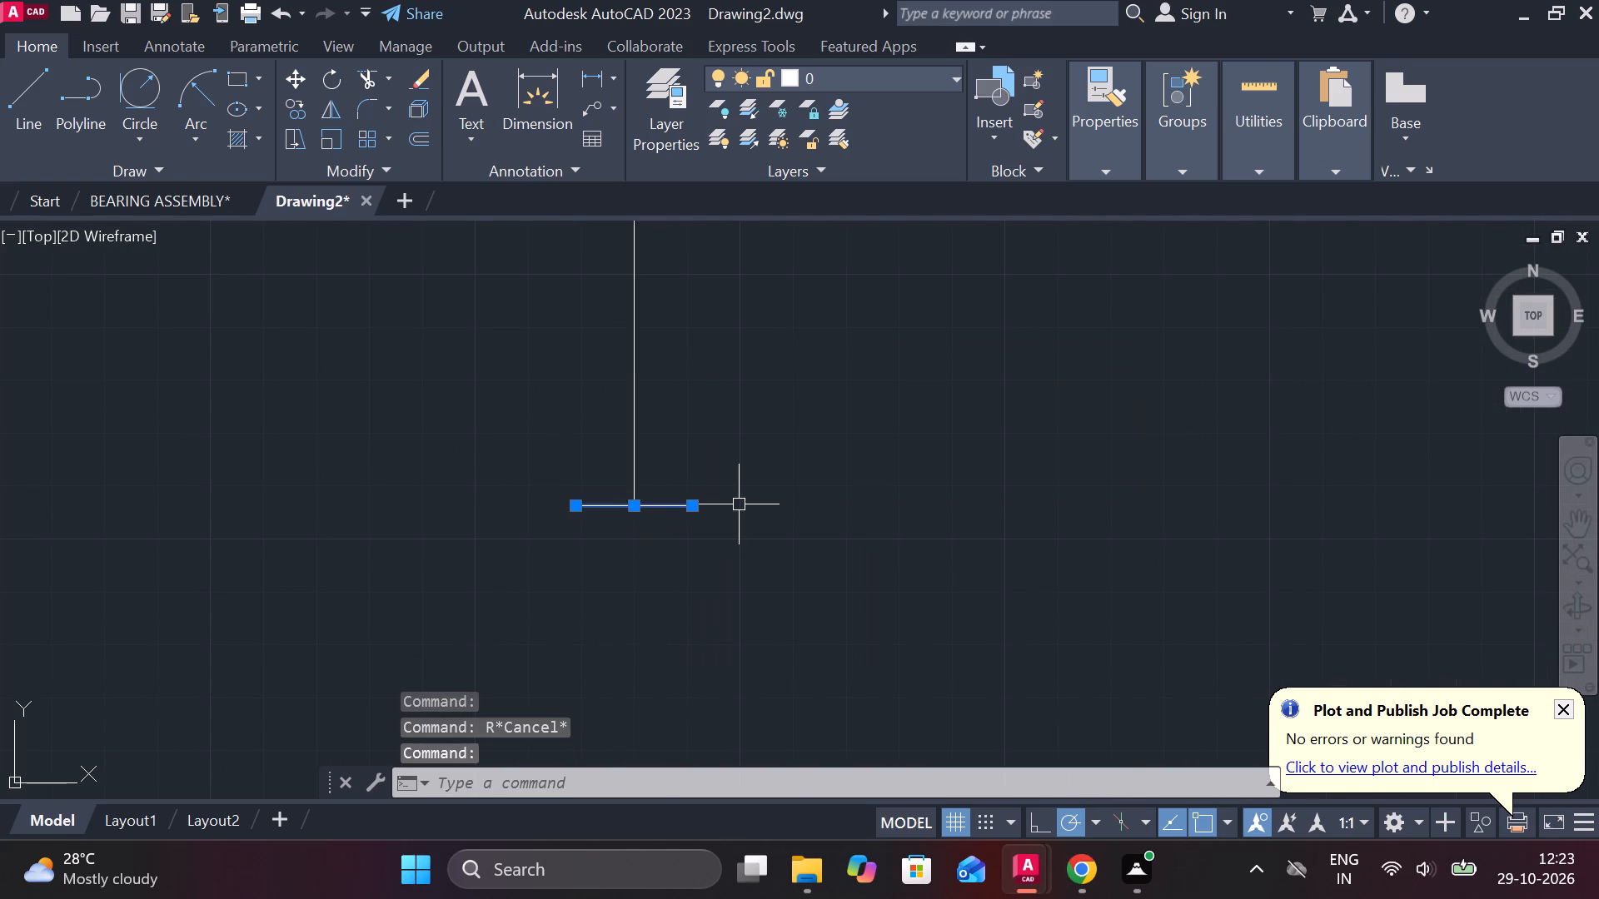
pyautogui.write('E')
pyautogui.press('space')
# Draw a horizontal line 110 long in the empty space beside the centre line's lower end.
pyautogui.press('l')
pyautogui.press('Return')
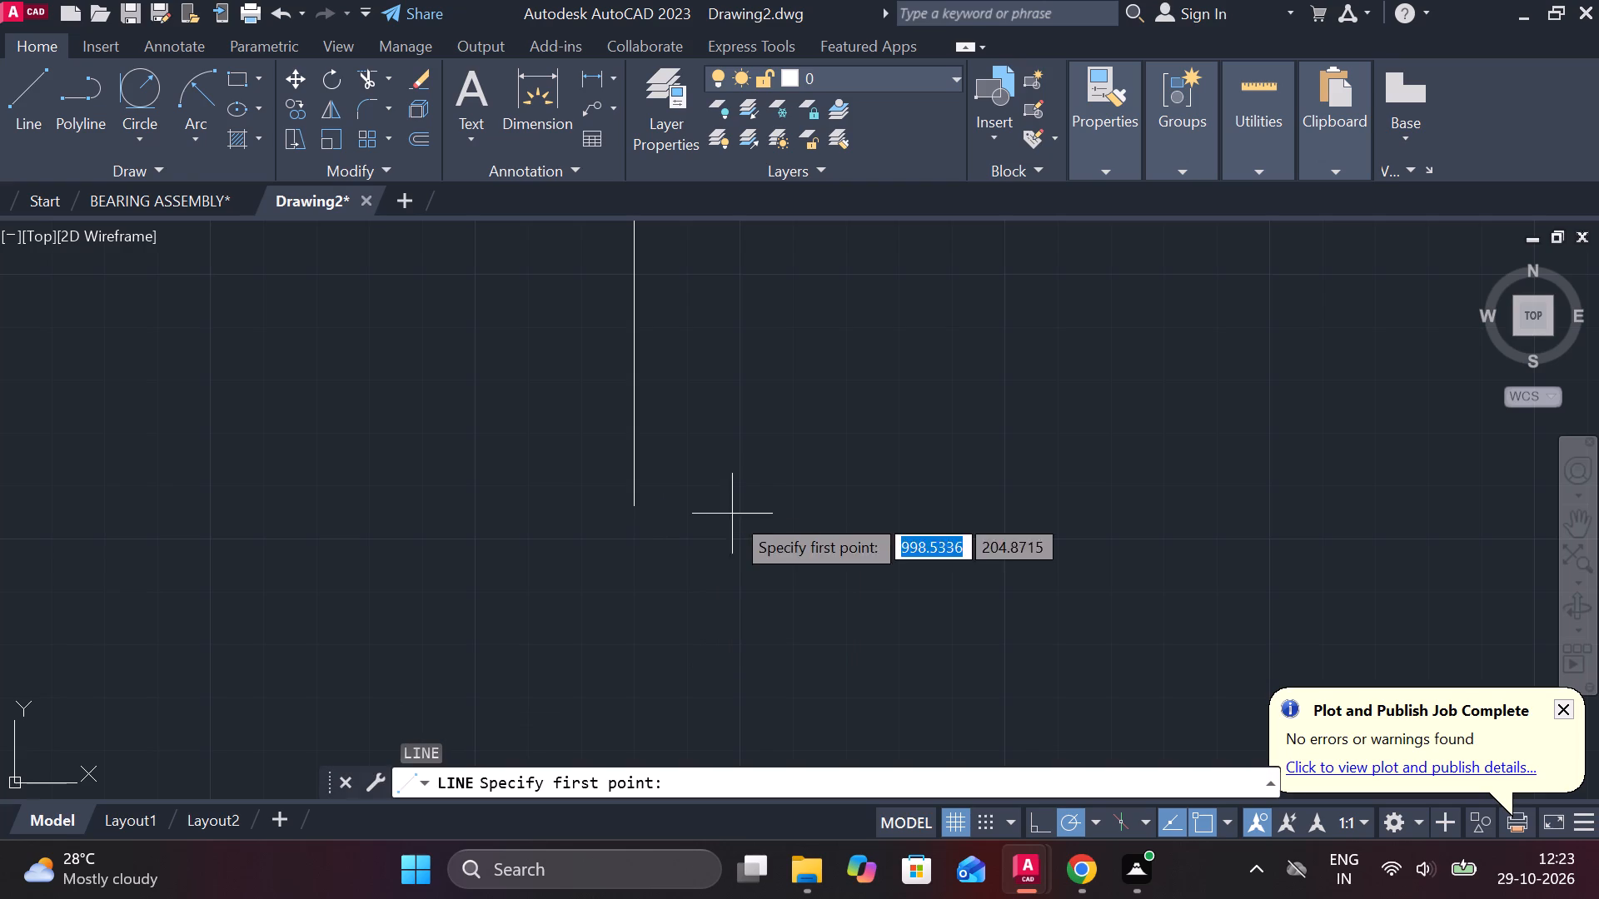
pyautogui.click(885, 461)
pyautogui.write('110')
pyautogui.press('Return')
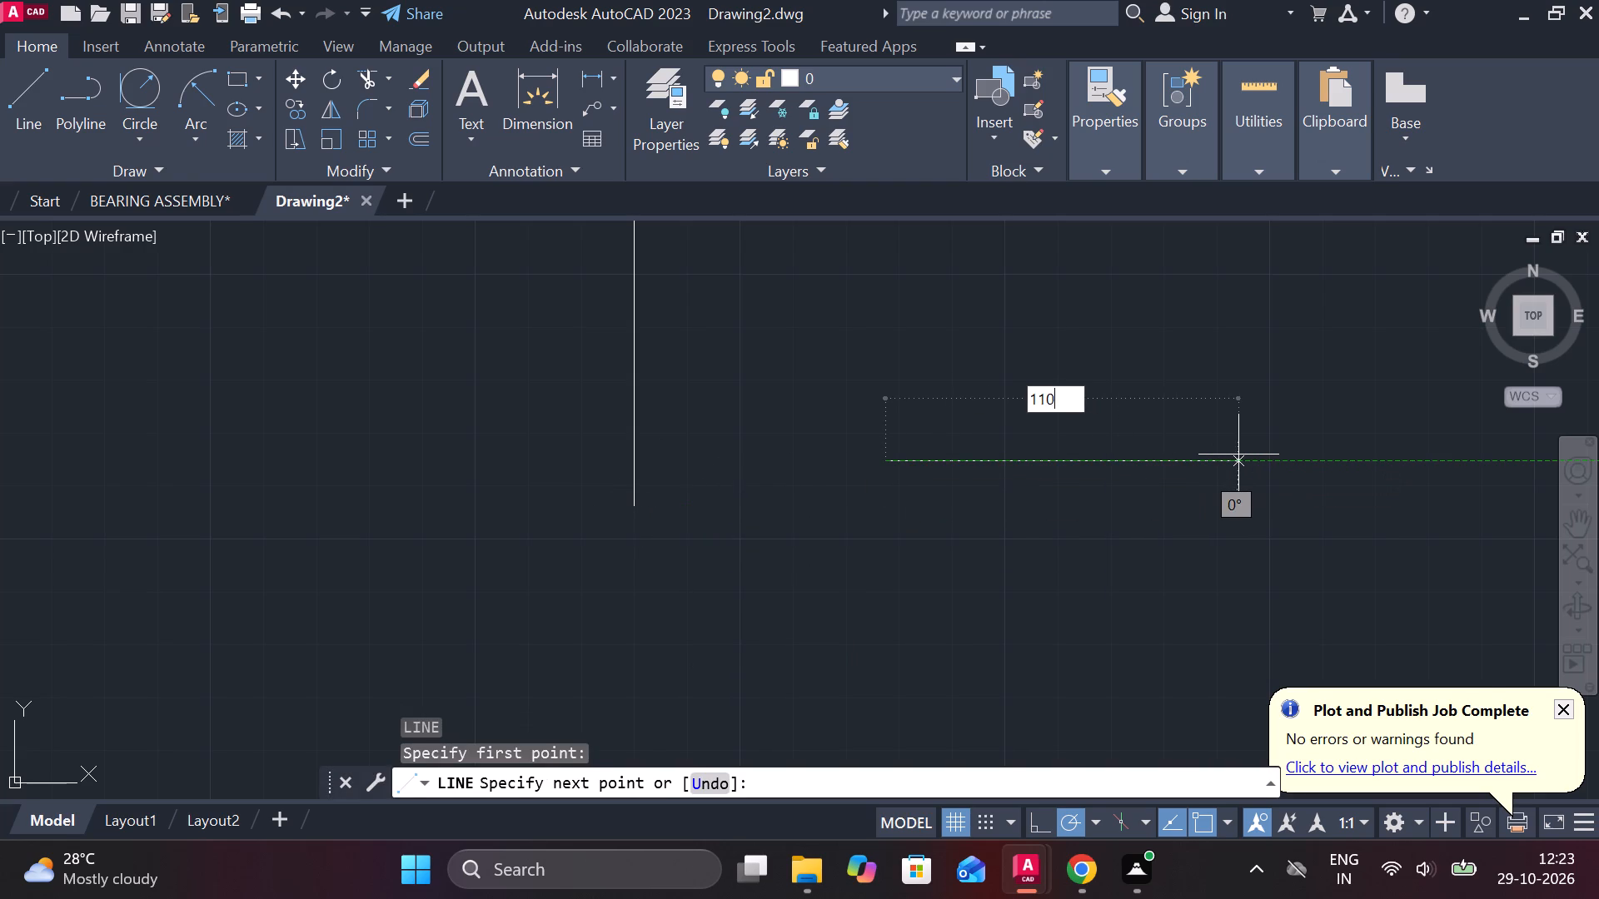
pyautogui.press('Escape')
# Move the 110 line by its midpoint onto the lower end of the centre line.
pyautogui.moveTo(943, 408); pyautogui.dragTo(959, 415)
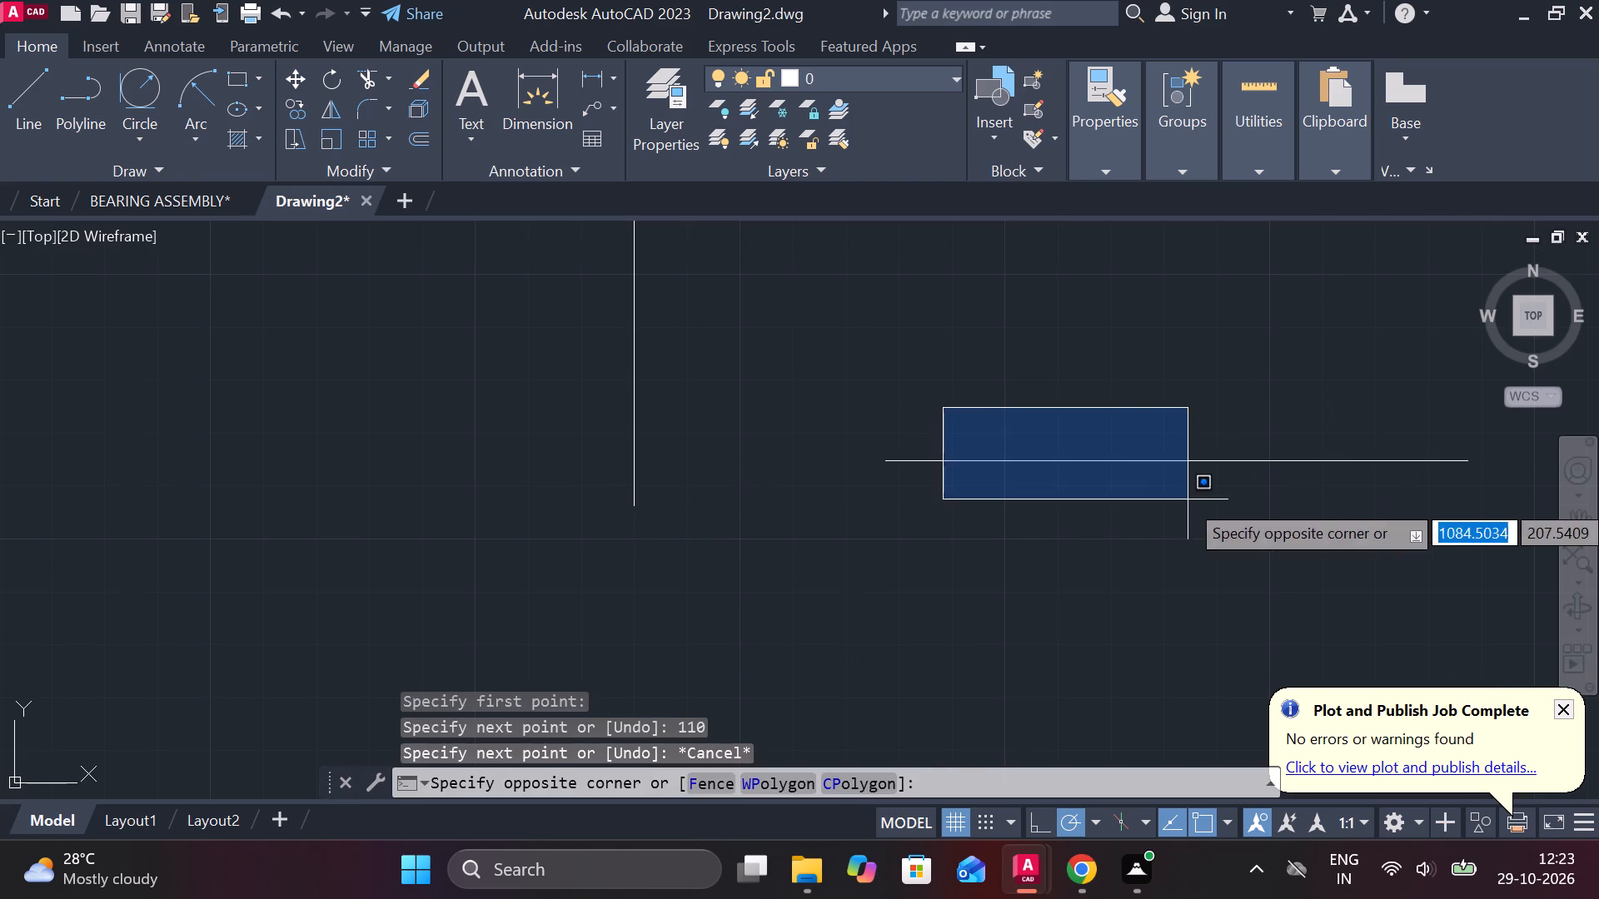
pyautogui.click(1188, 499)
pyautogui.click(1143, 463)
pyautogui.press('m')
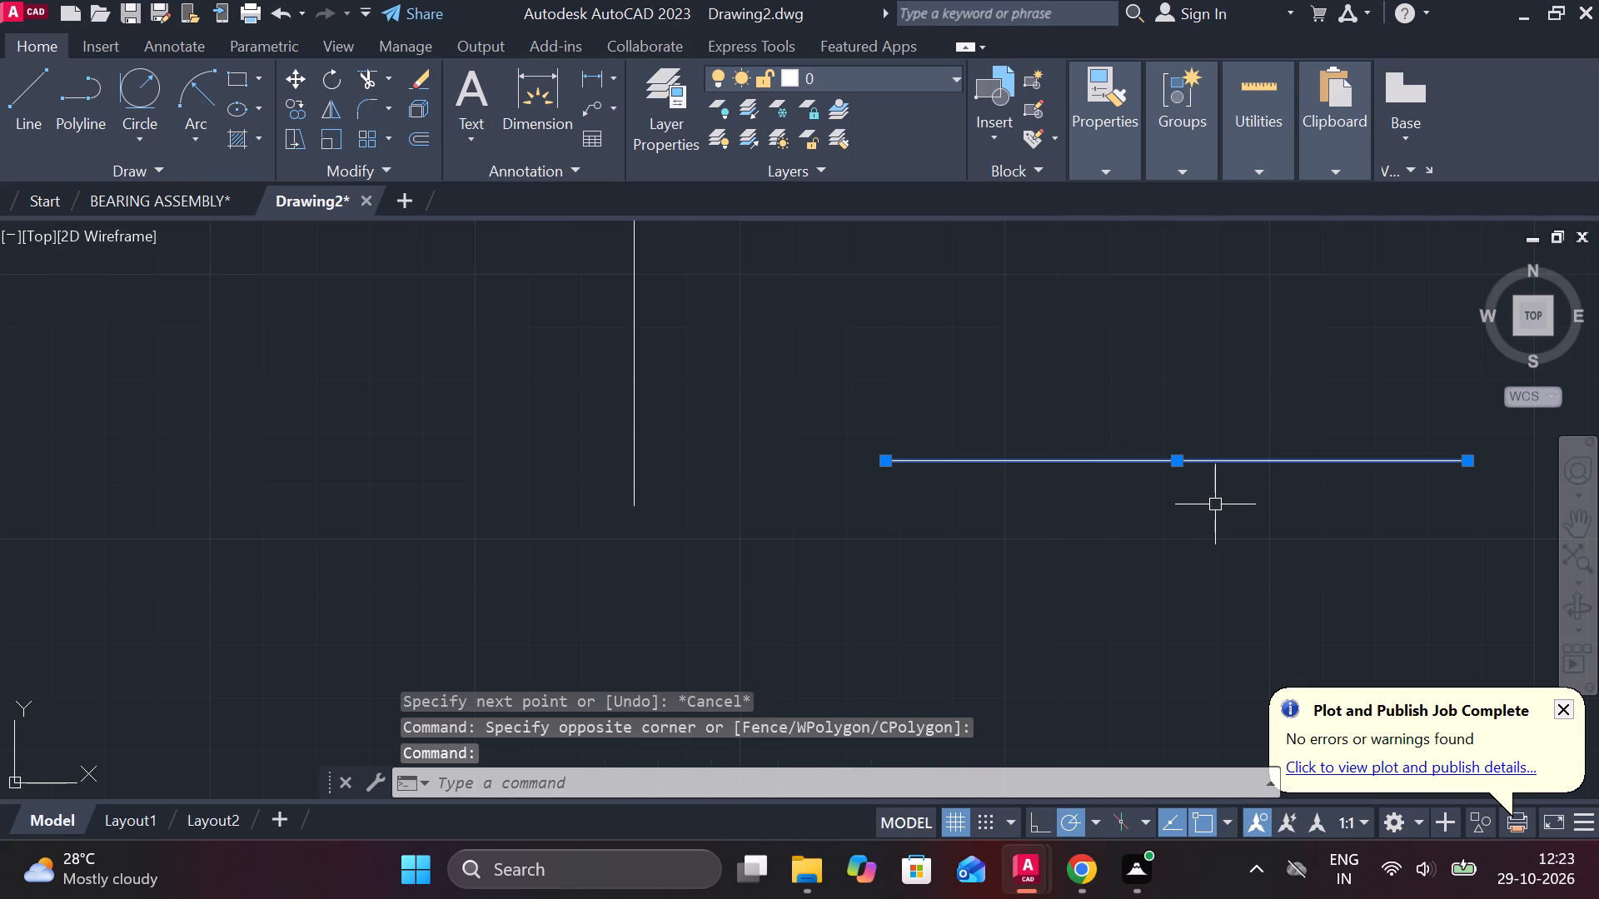
pyautogui.press('Return')
pyautogui.click(1171, 460)
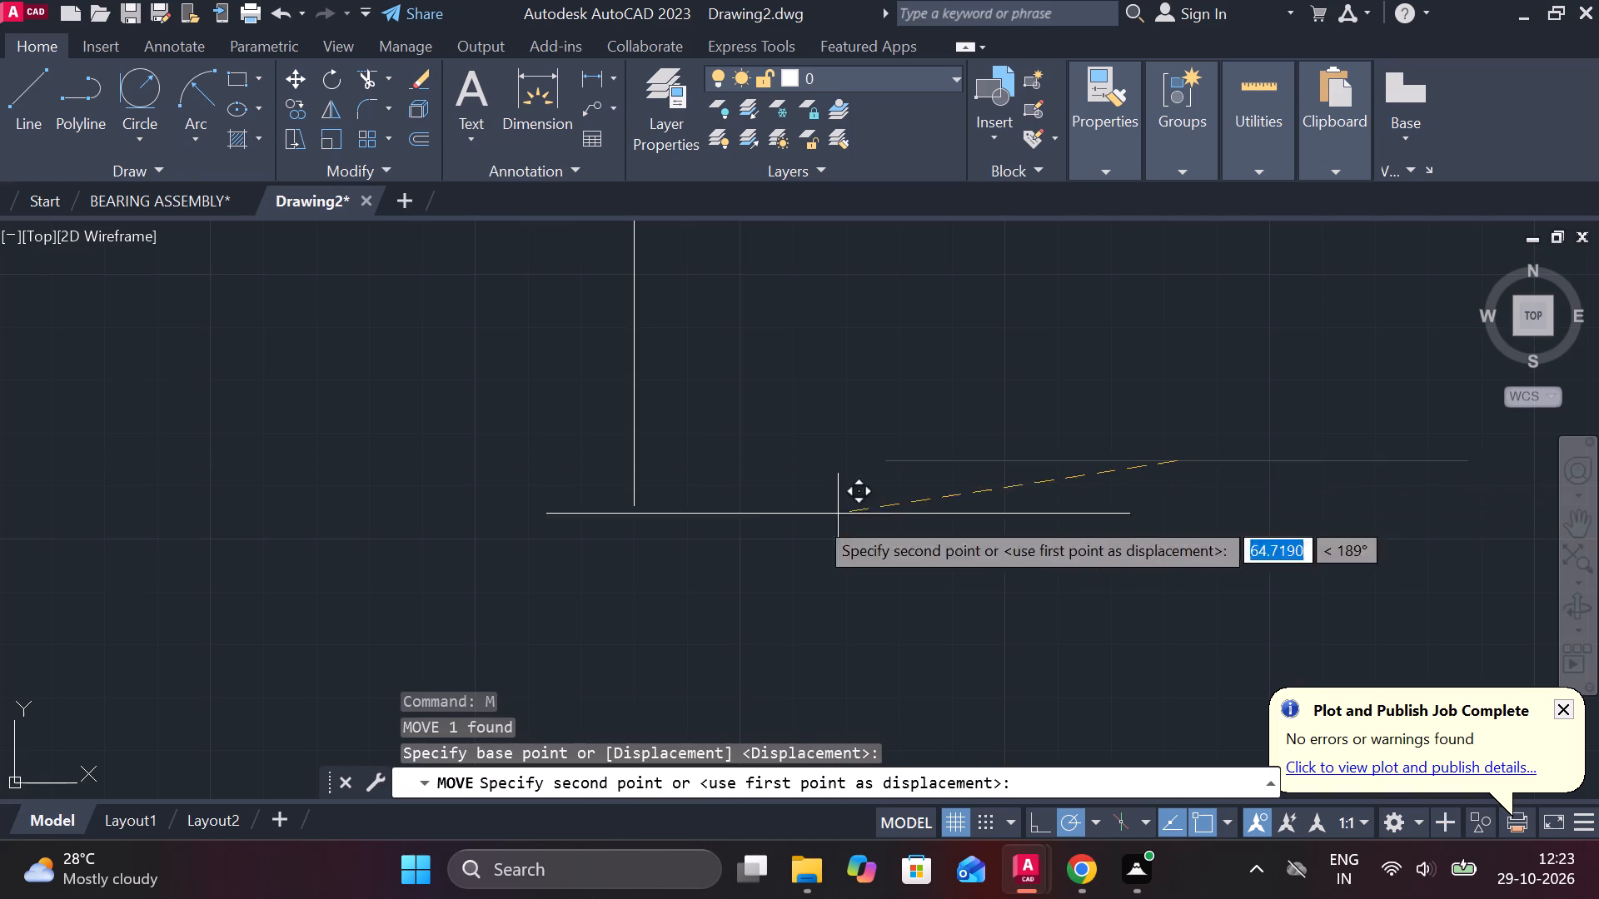
pyautogui.click(627, 514)
pyautogui.scroll(-1, 732, 515)
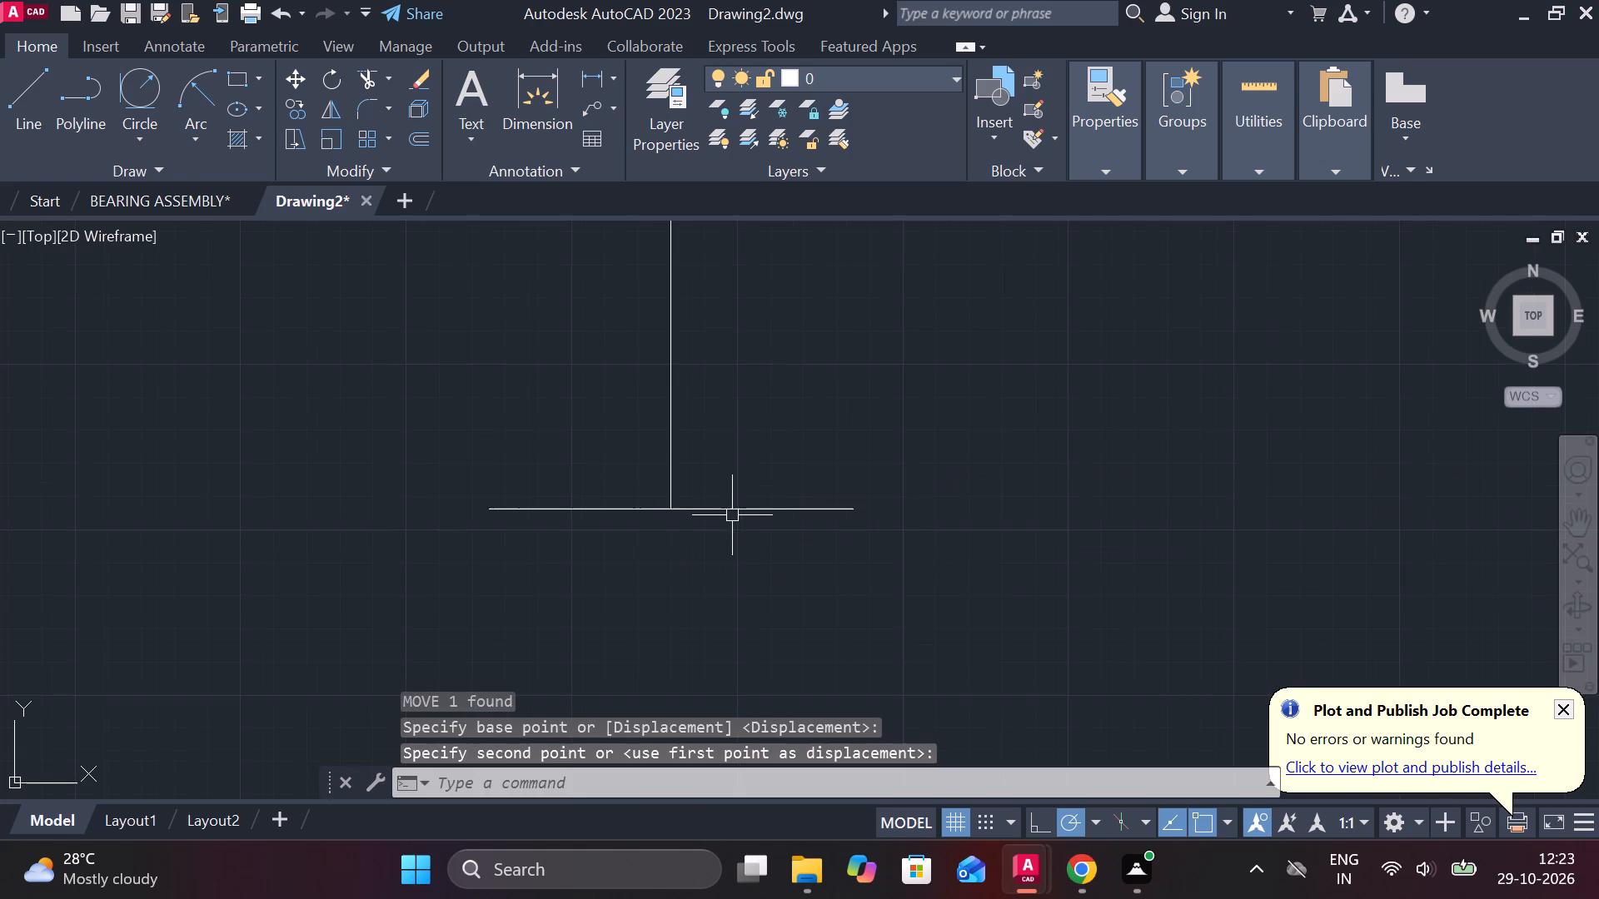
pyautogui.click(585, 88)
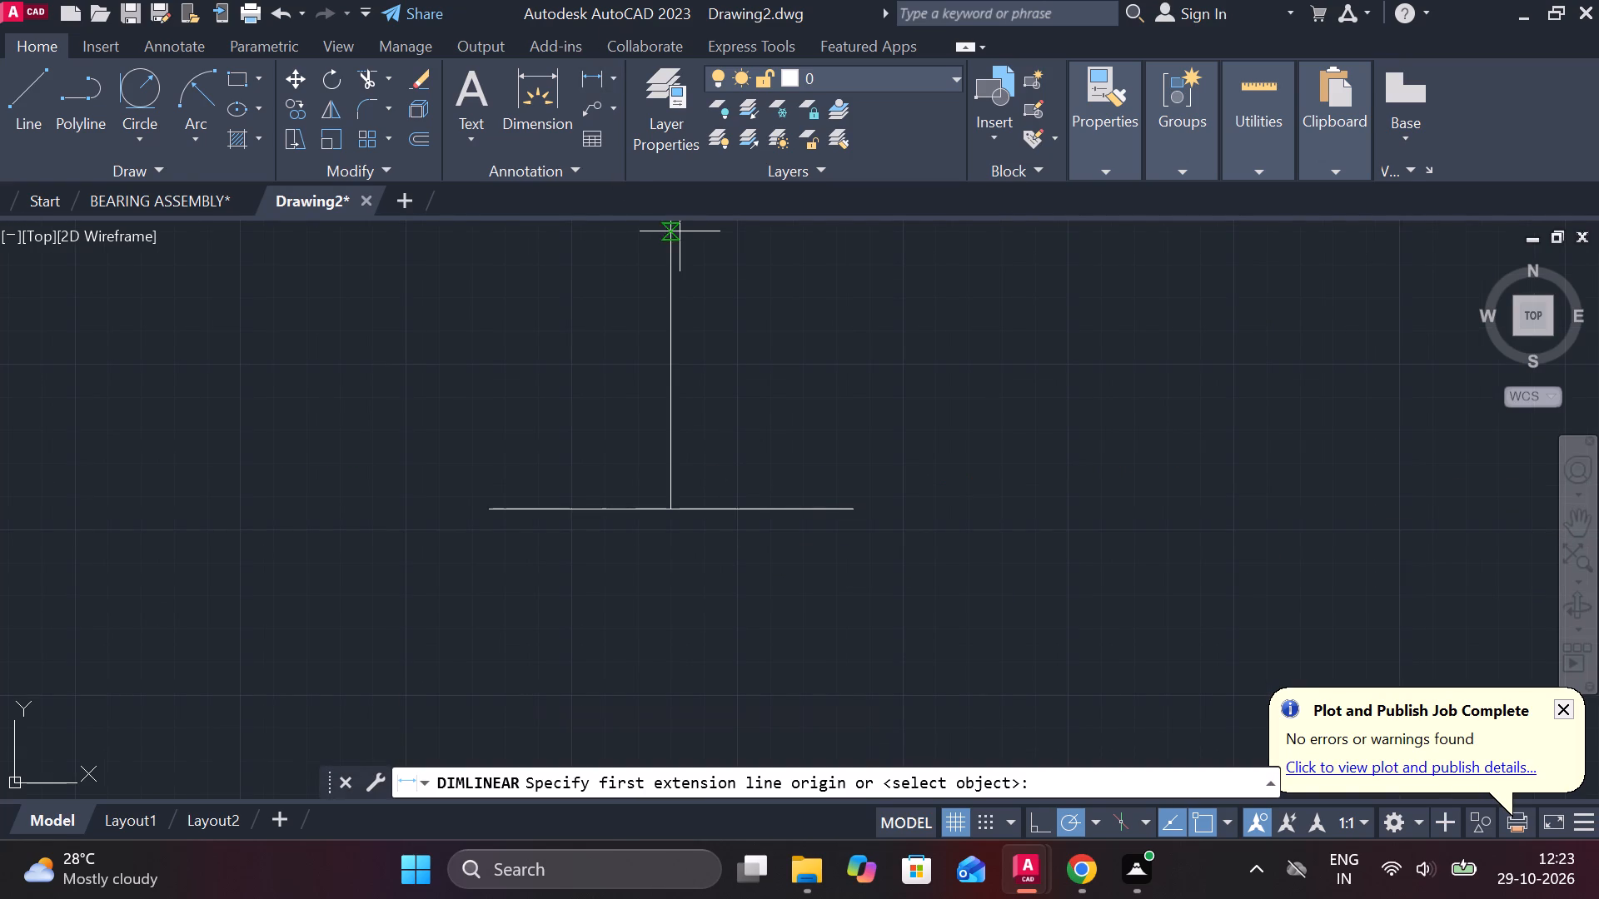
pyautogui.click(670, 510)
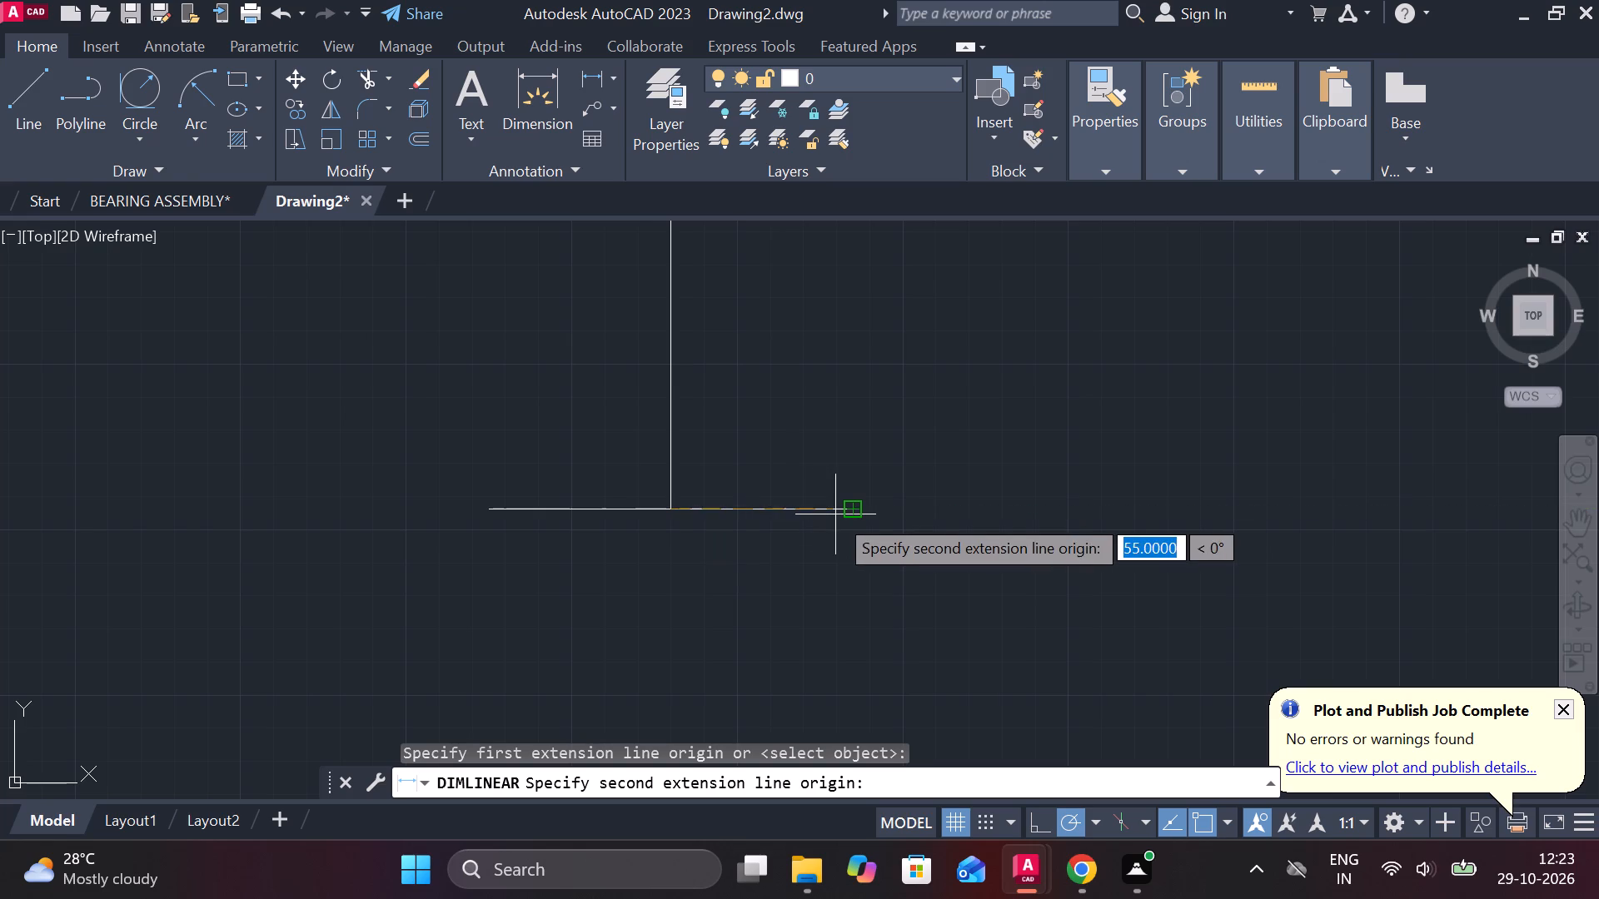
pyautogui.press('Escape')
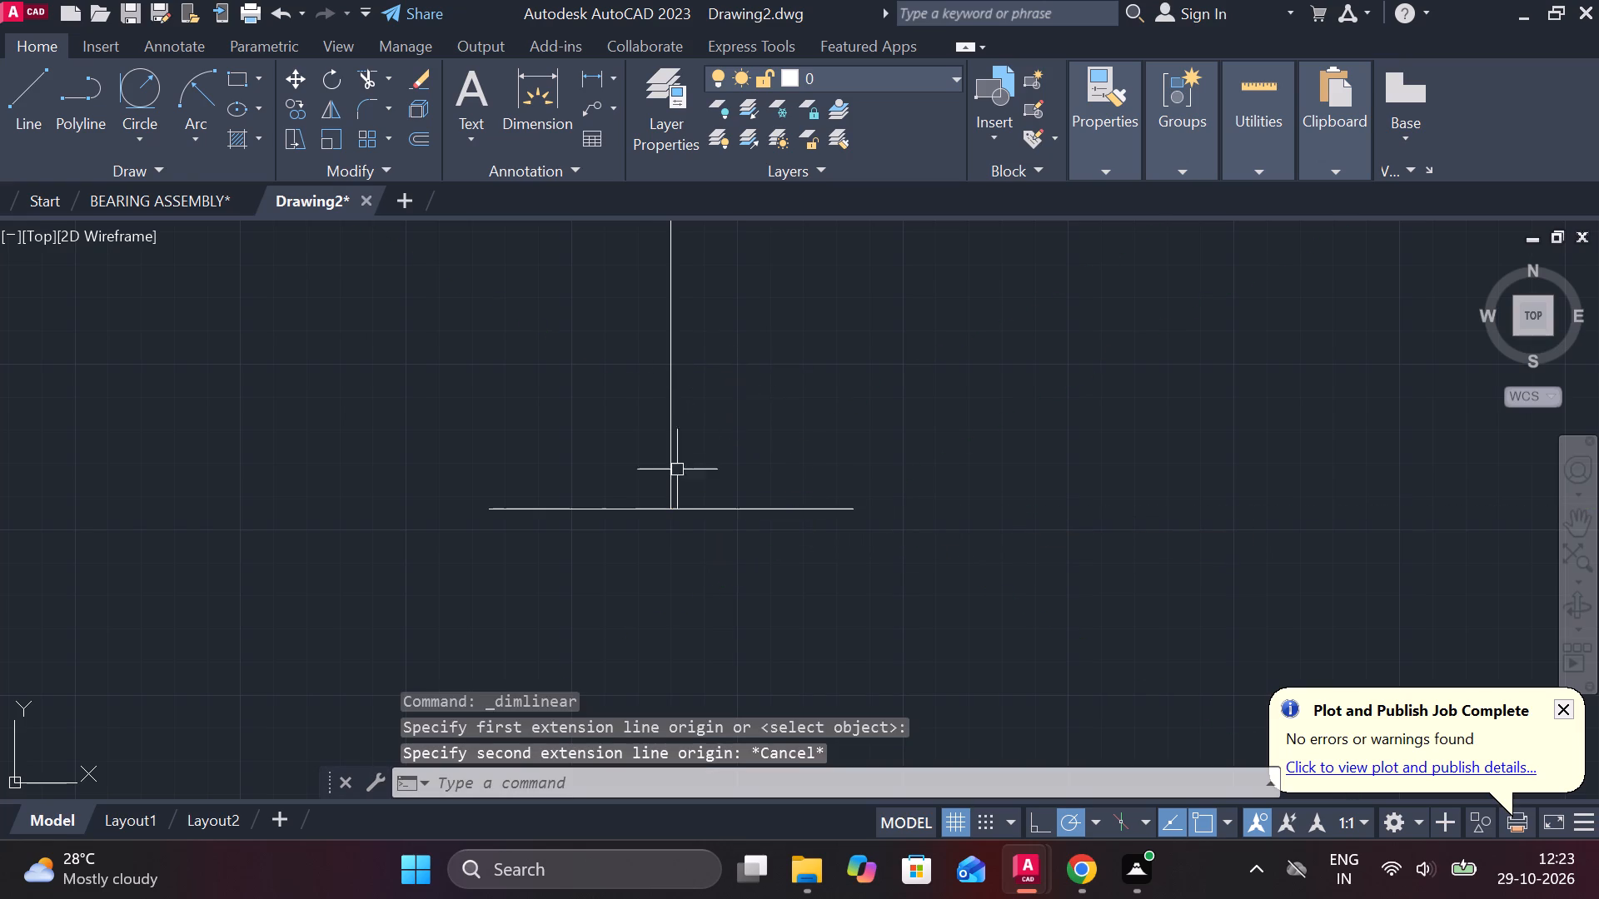
# Complete the base rectangle, 110 wide and 14 high, with lines rising from the ends of the 110 line.
pyautogui.moveTo(687, 466); pyautogui.dragTo(718, 489, button='middle')
pyautogui.press('l')
pyautogui.press('Return')
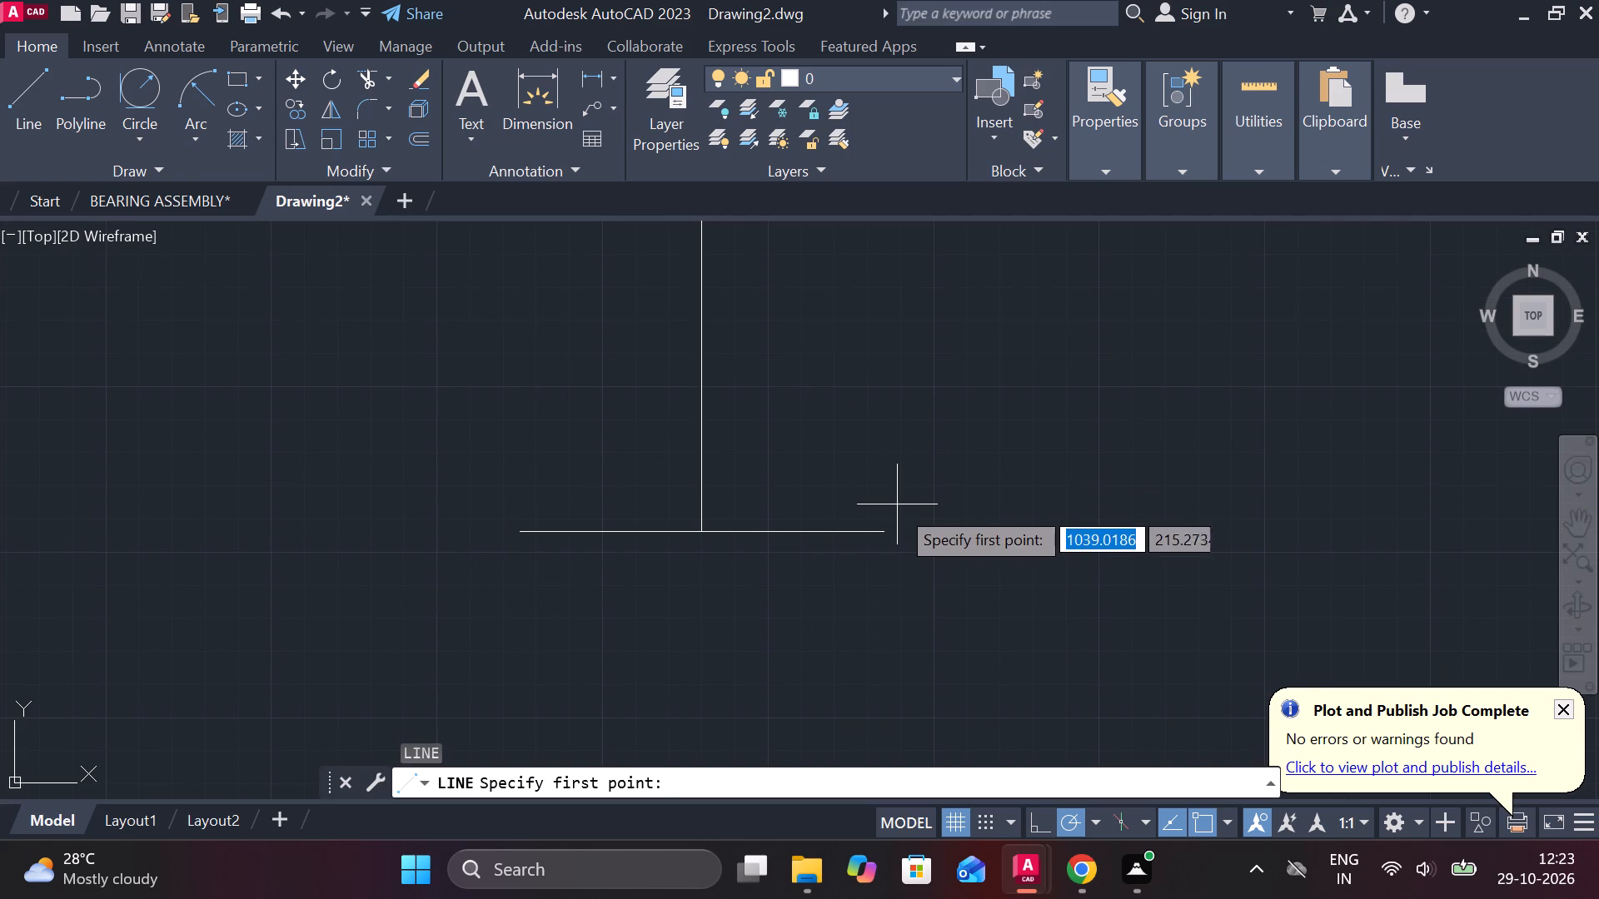
pyautogui.click(887, 532)
pyautogui.write('14')
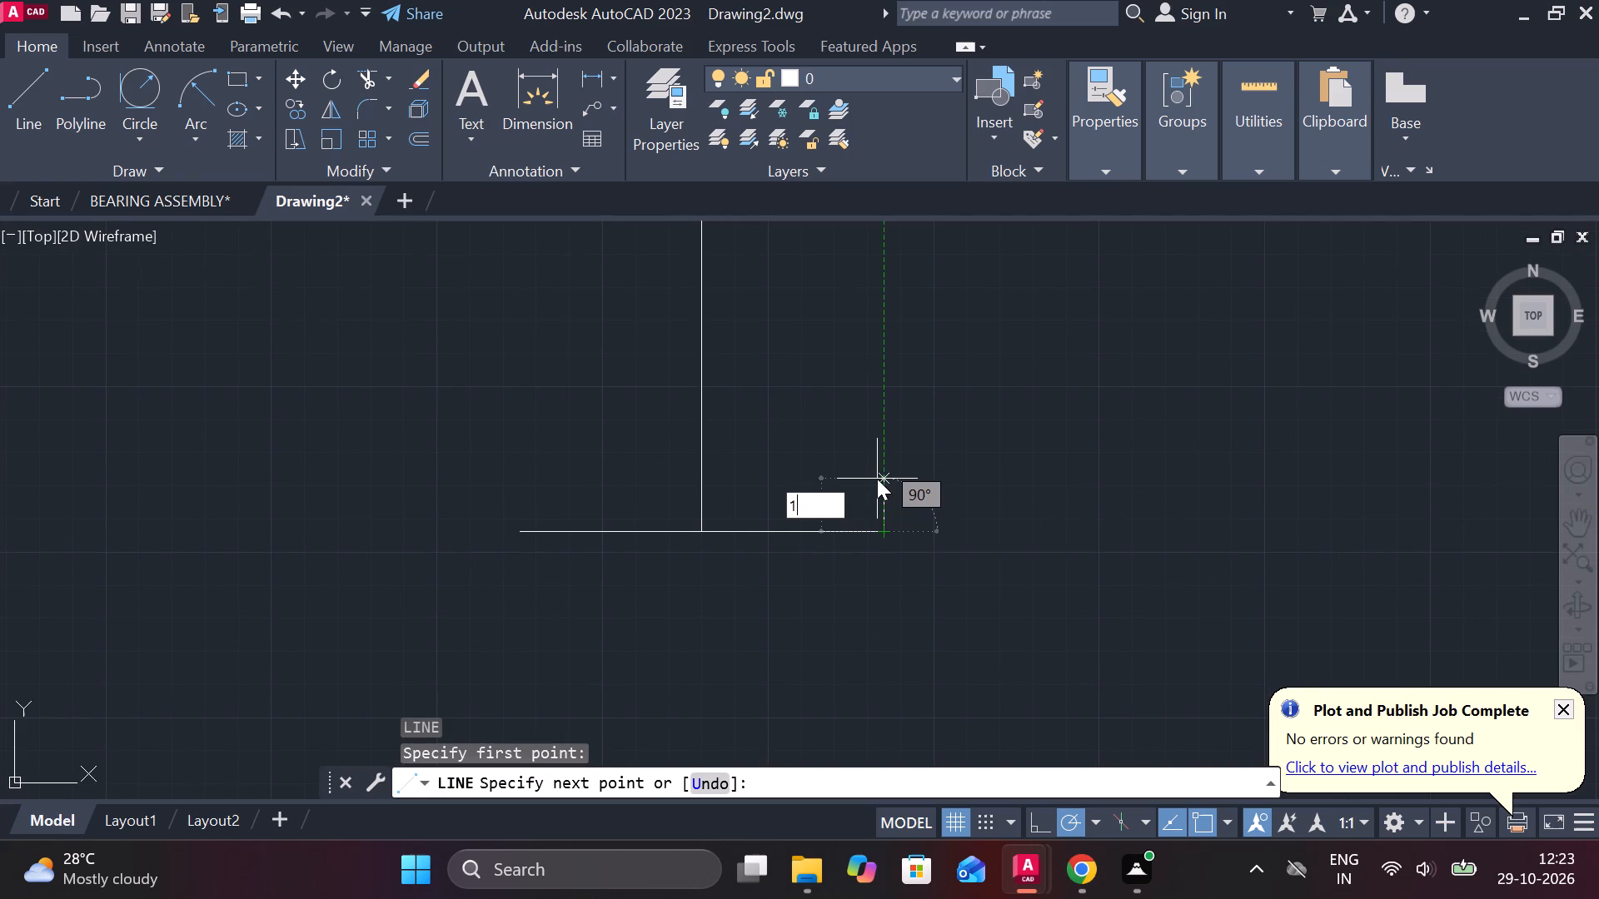
pyautogui.press('space')
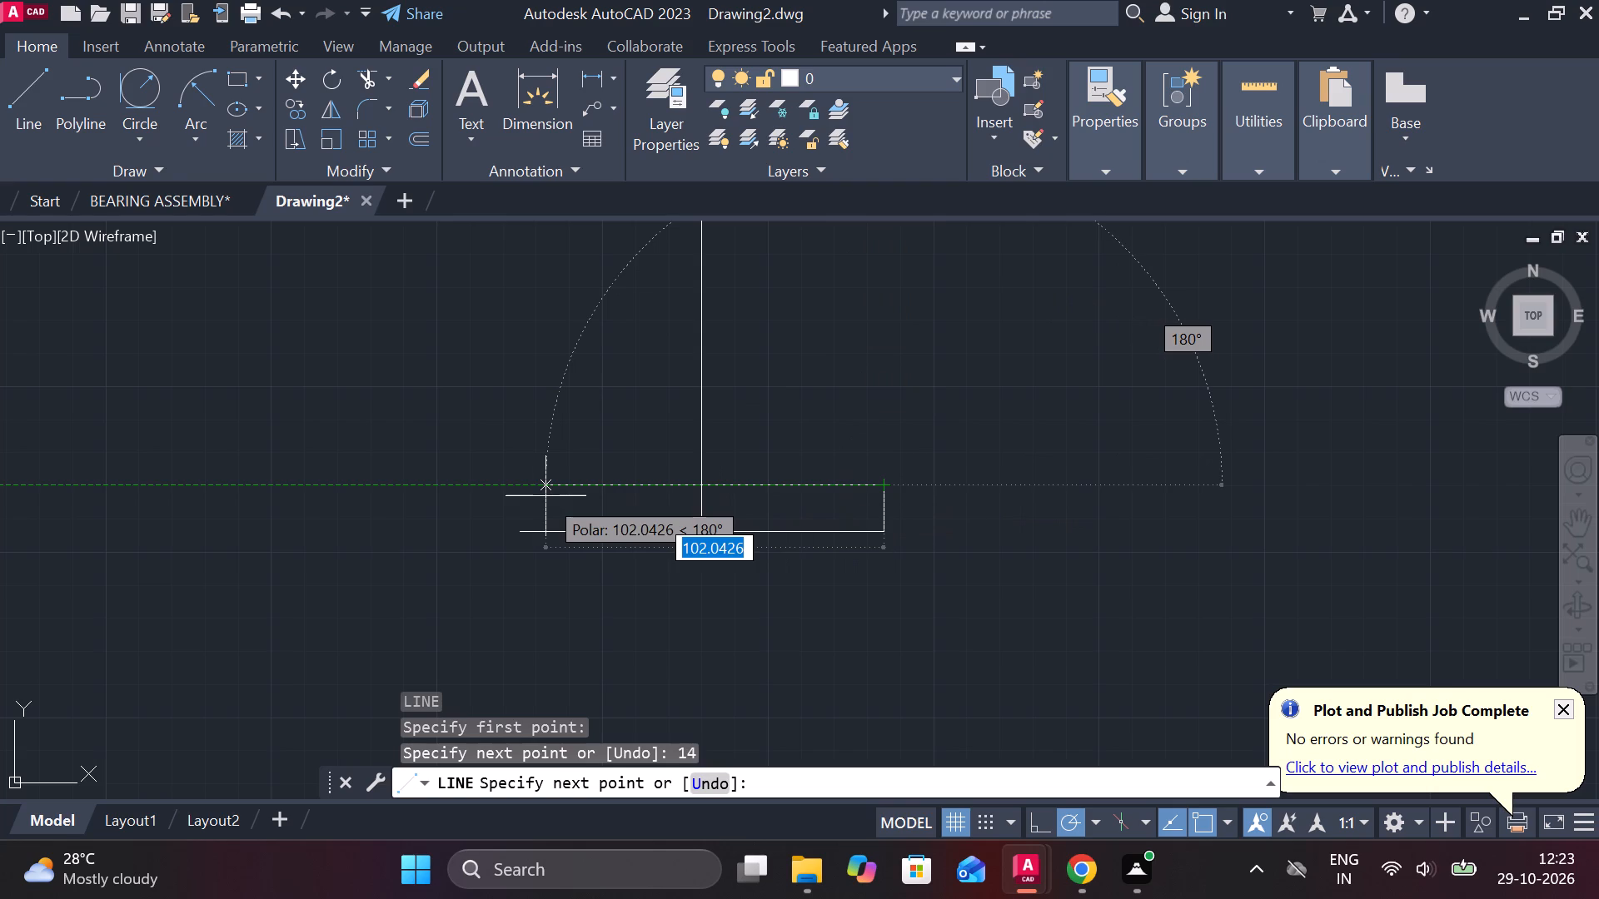
pyautogui.write('110')
pyautogui.press('Return')
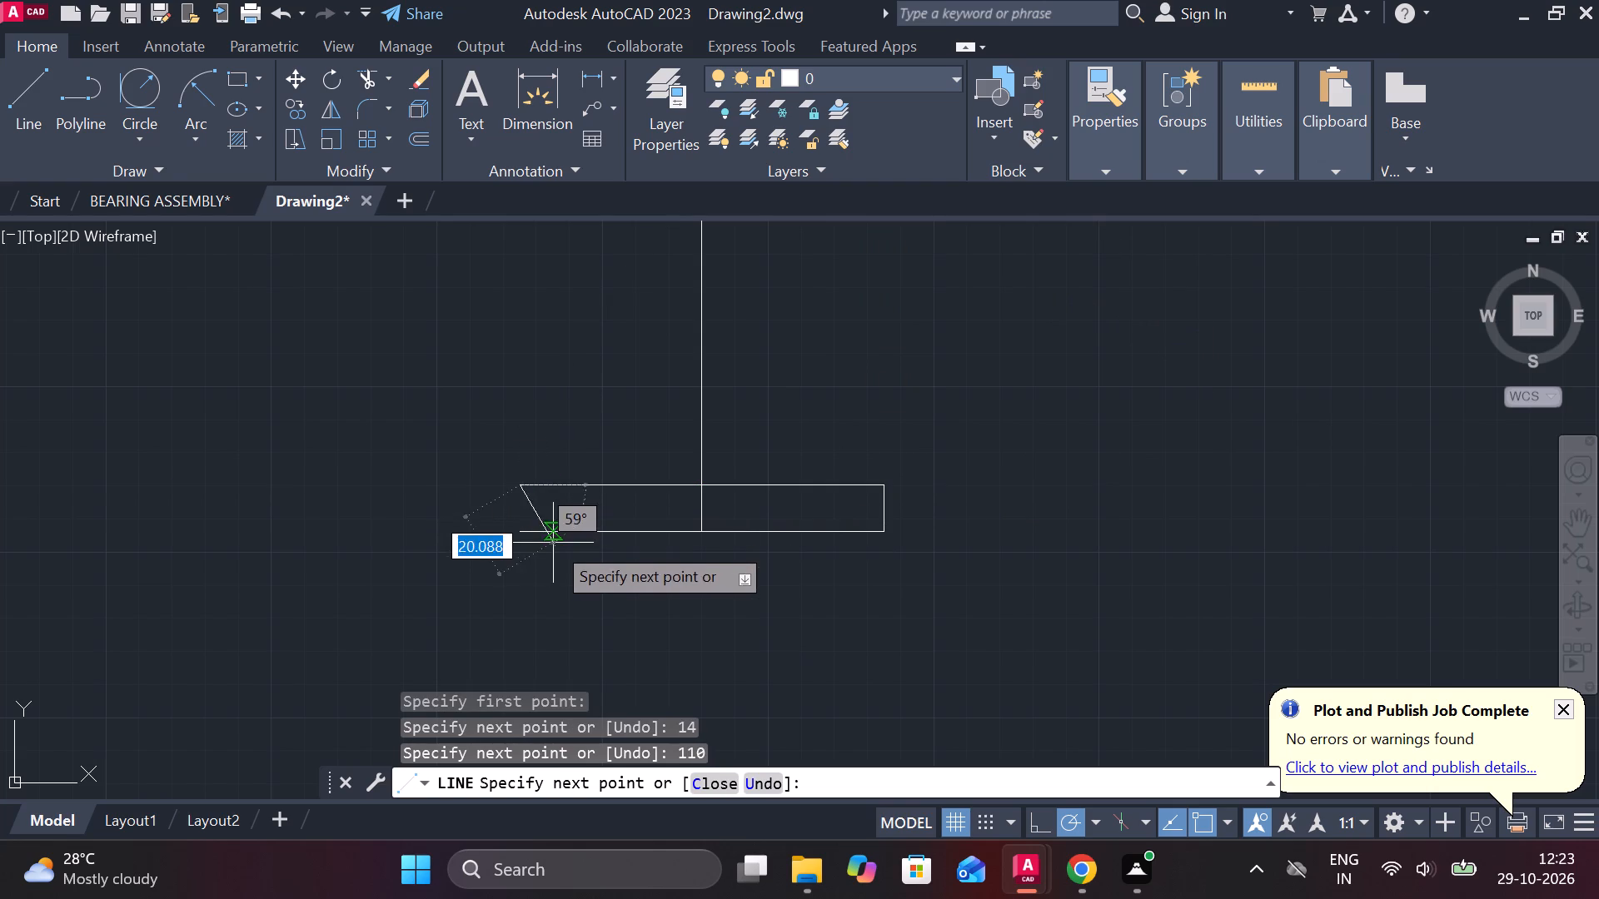
pyautogui.click(521, 531)
pyautogui.press('Escape')
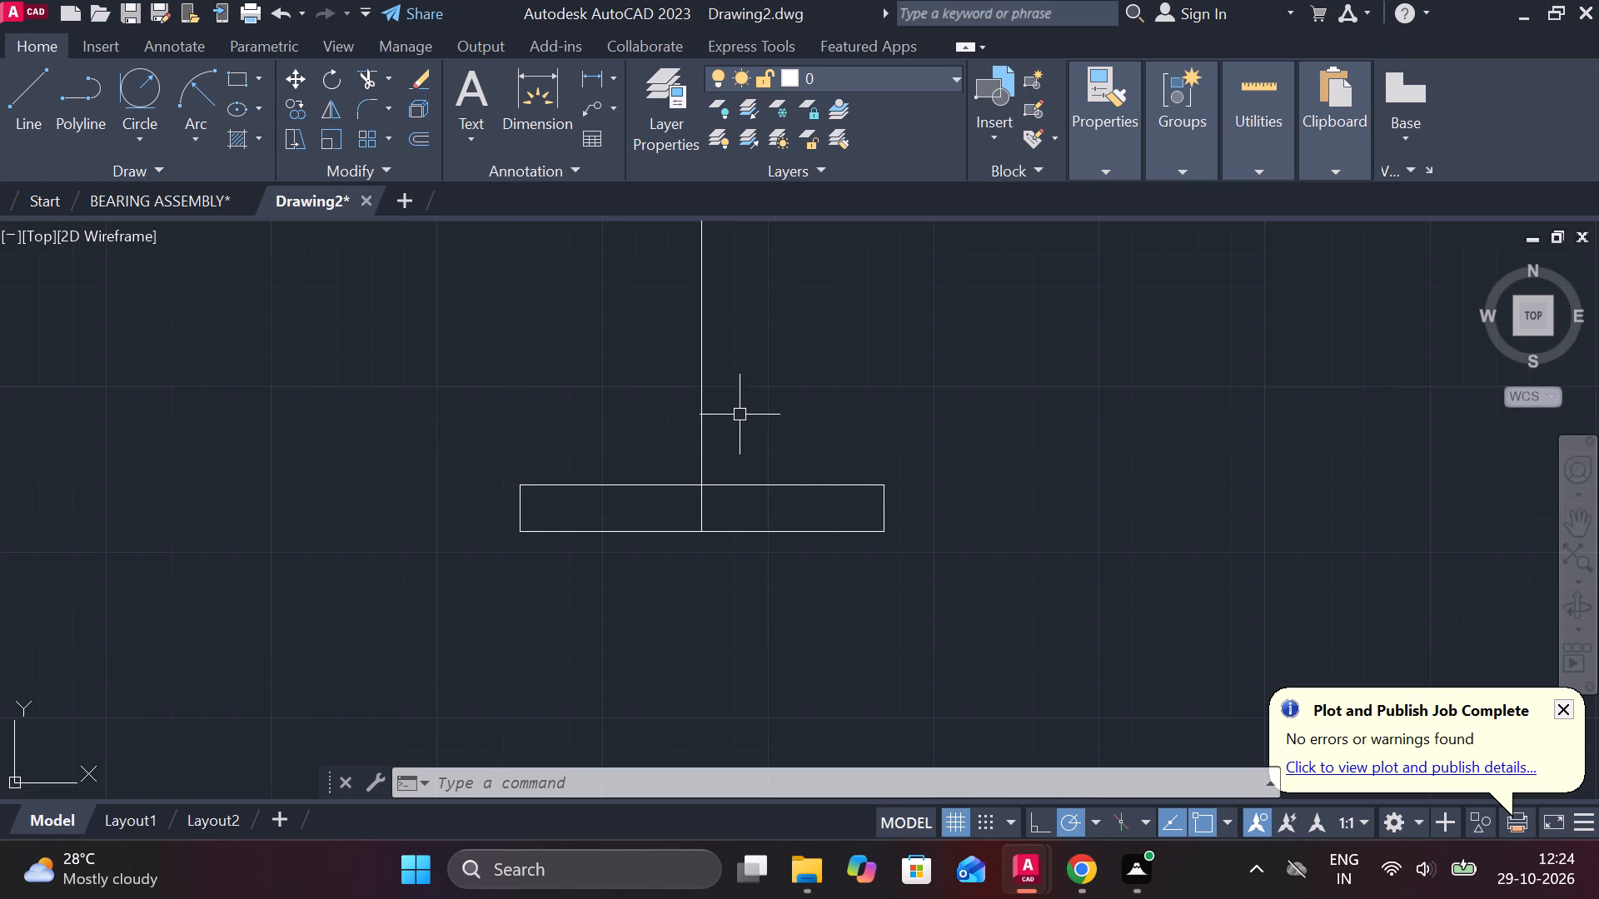
# Offset the vertical centre line 44 to both sides.
pyautogui.moveTo(751, 395); pyautogui.dragTo(760, 484, button='middle')
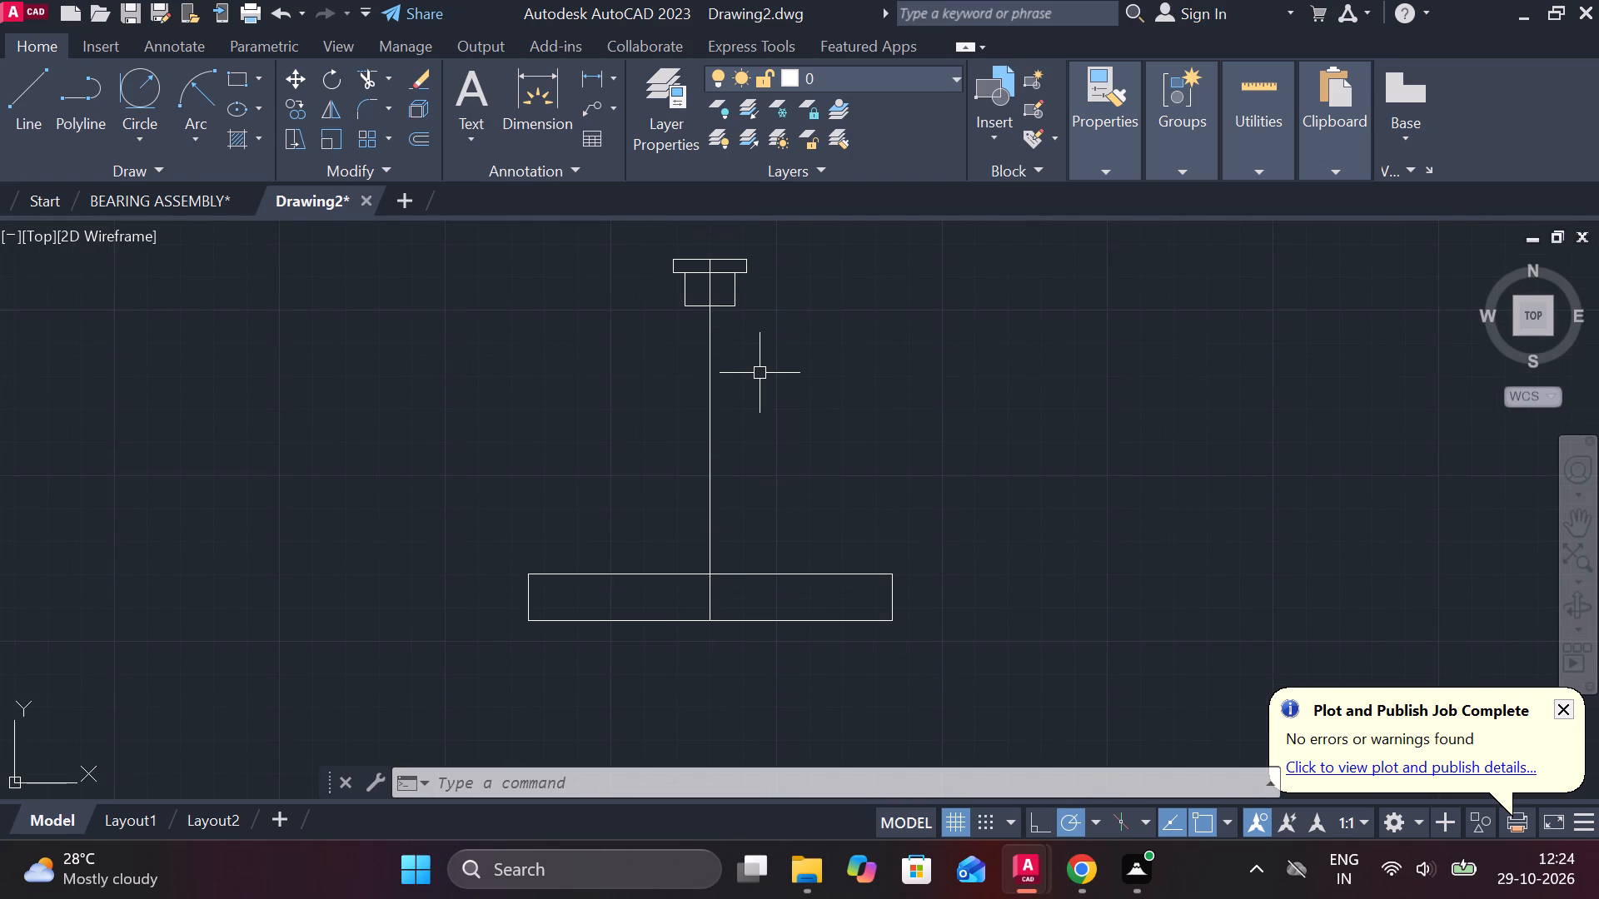
pyautogui.press('Escape')
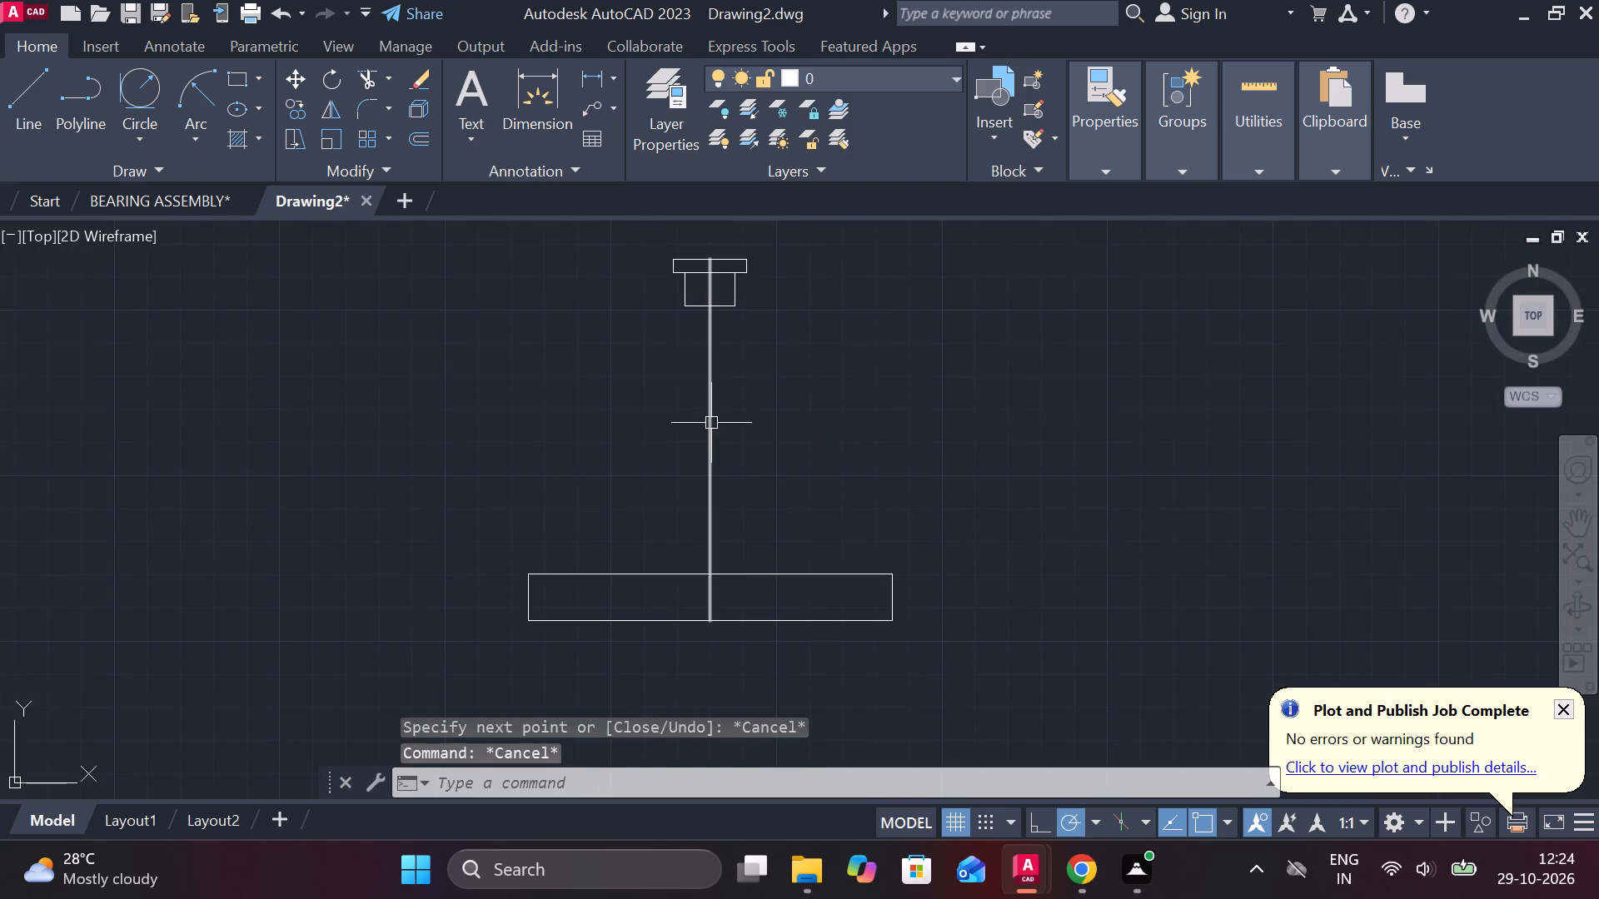
pyautogui.click(711, 423)
pyautogui.press('o')
pyautogui.press('Return')
pyautogui.press('Return')
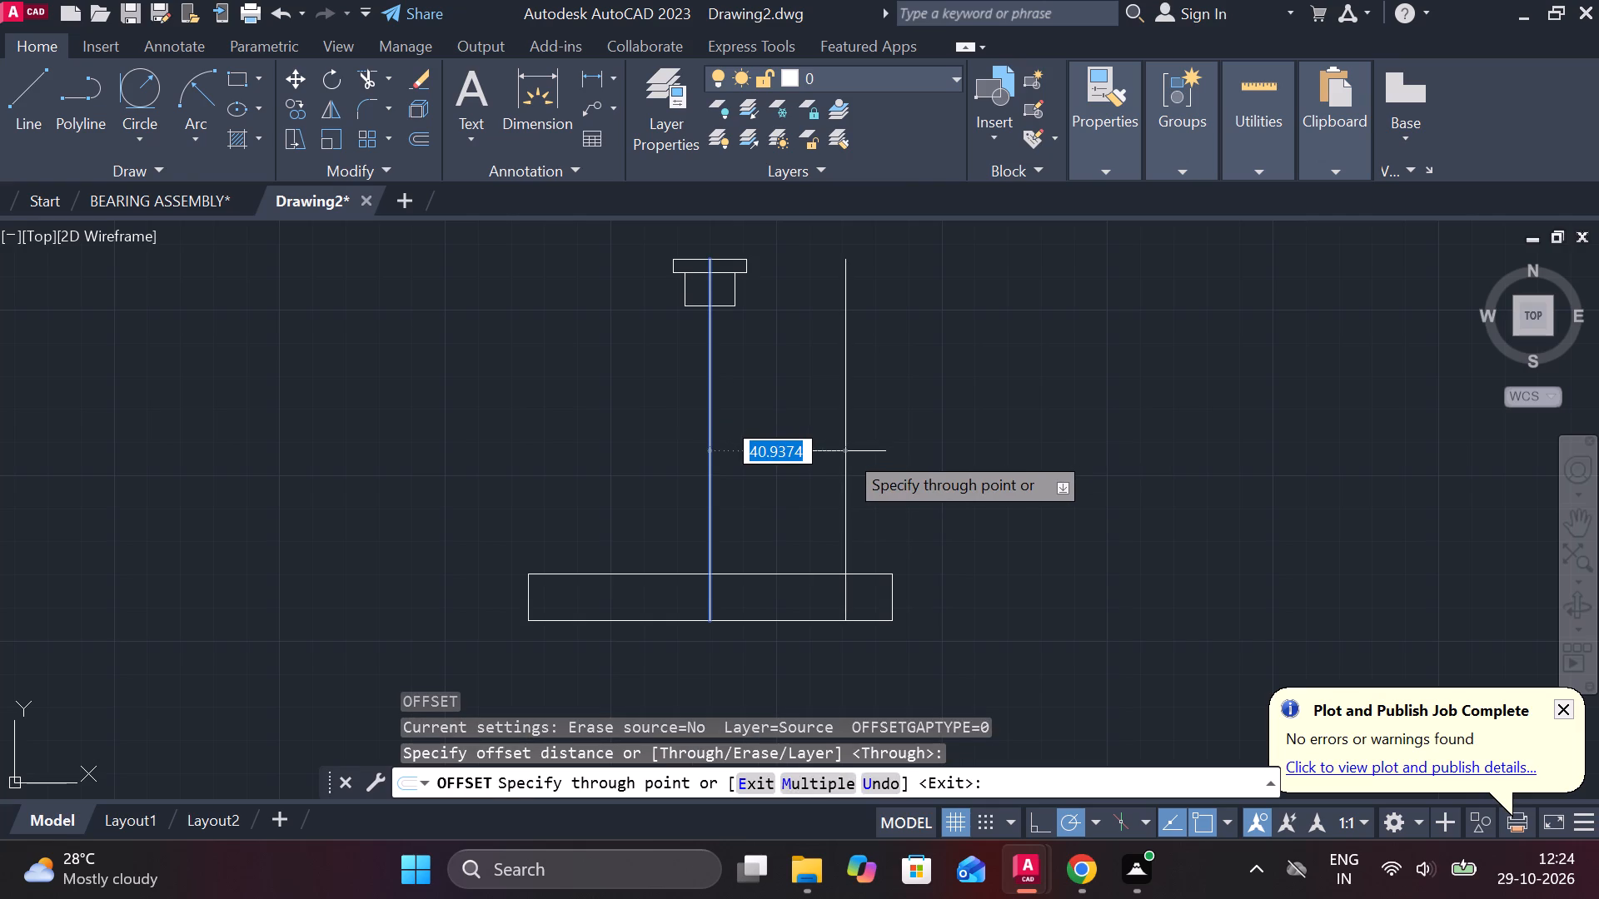
pyautogui.press('4')
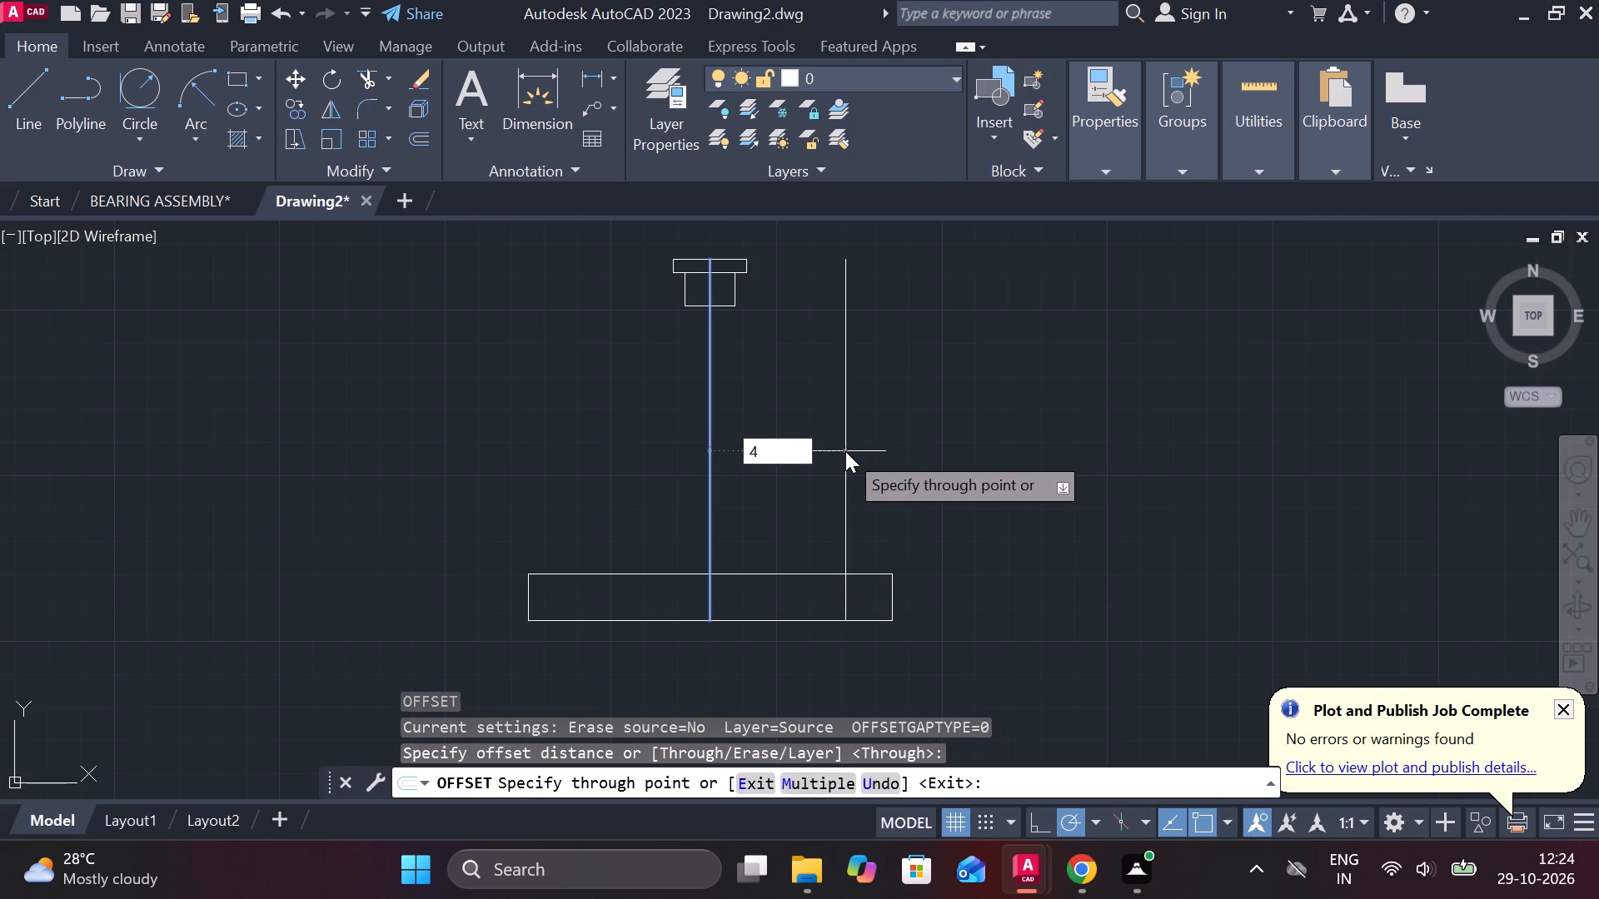
pyautogui.write('4')
pyautogui.press('space')
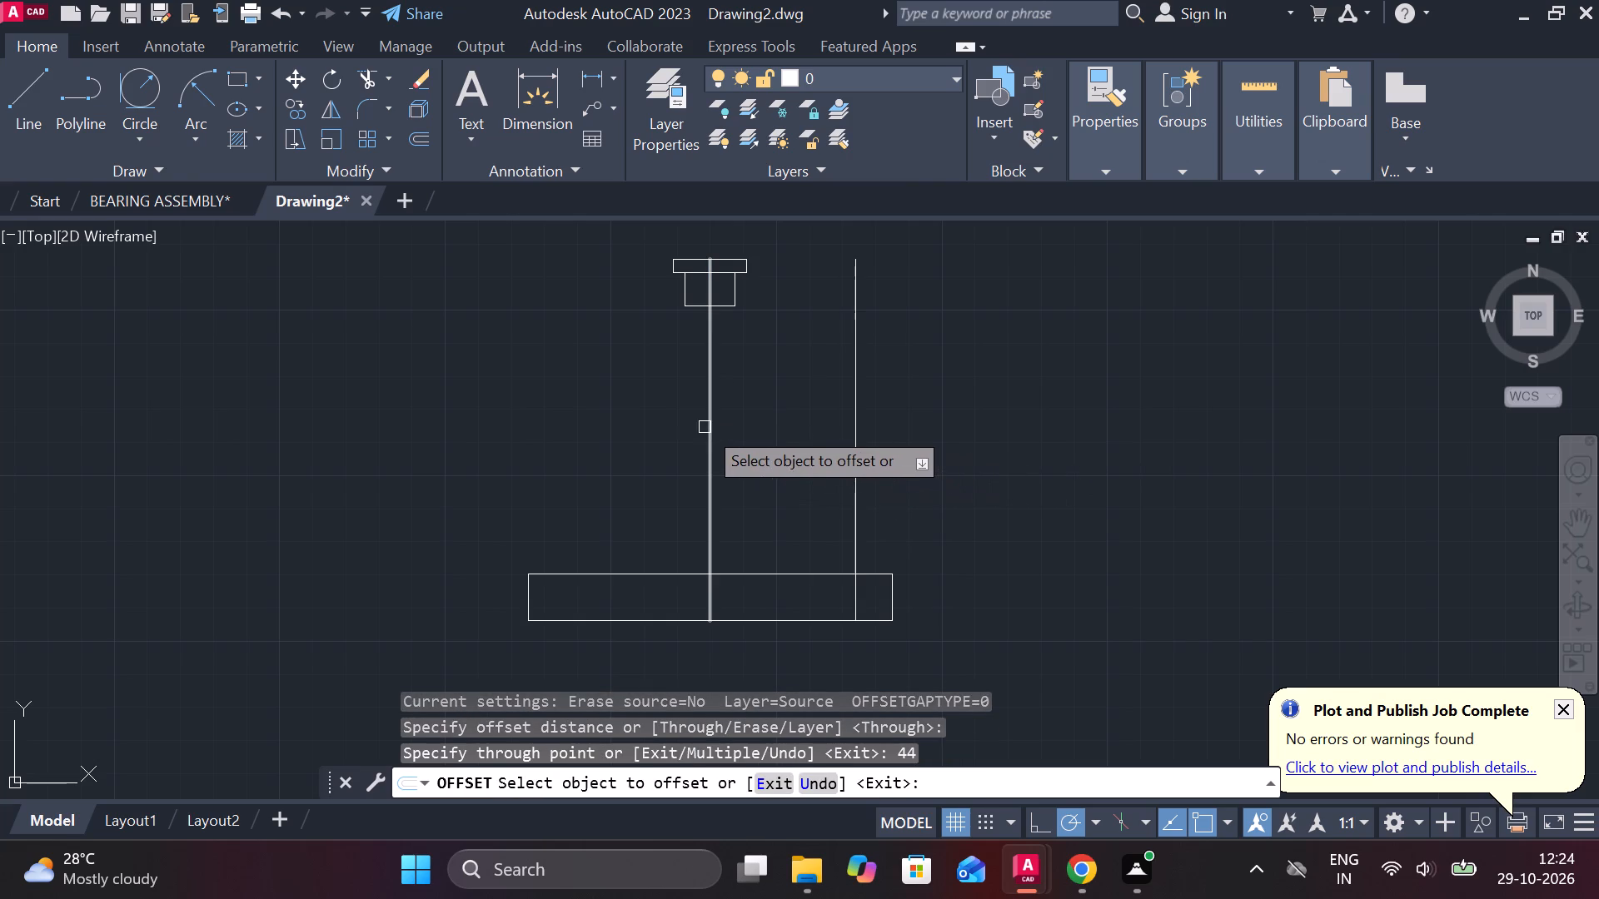
pyautogui.click(705, 427)
pyautogui.write('44')
pyautogui.press('space')
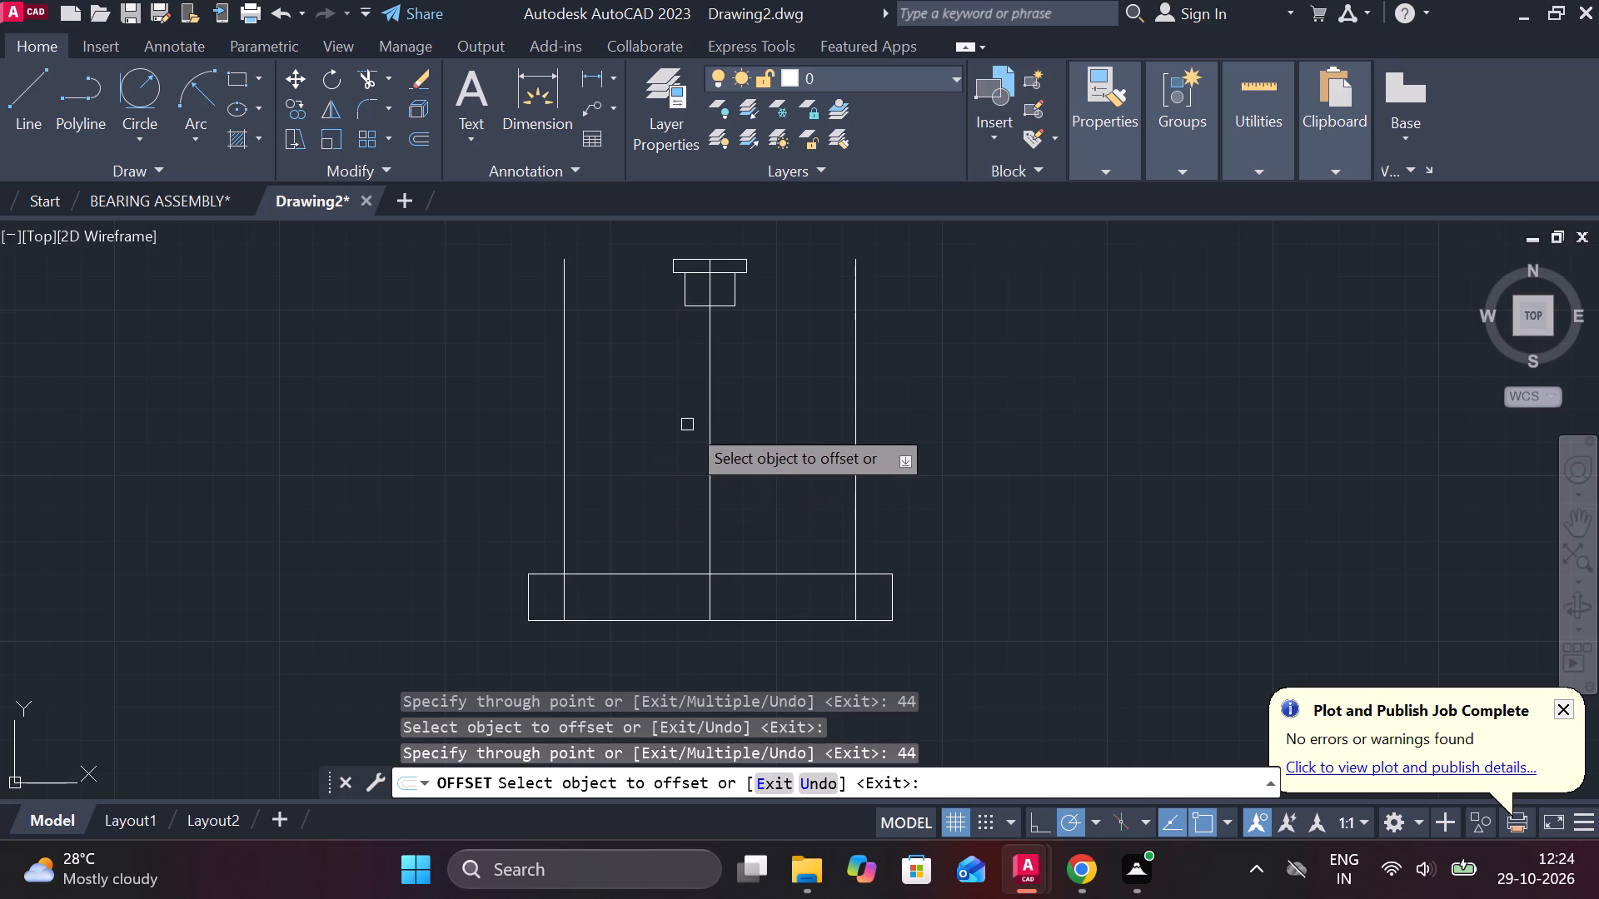
# Offset the vertical centre line 38 to both sides, inside the outer offset lines.
pyautogui.click(711, 412)
pyautogui.write('38')
pyautogui.press('space')
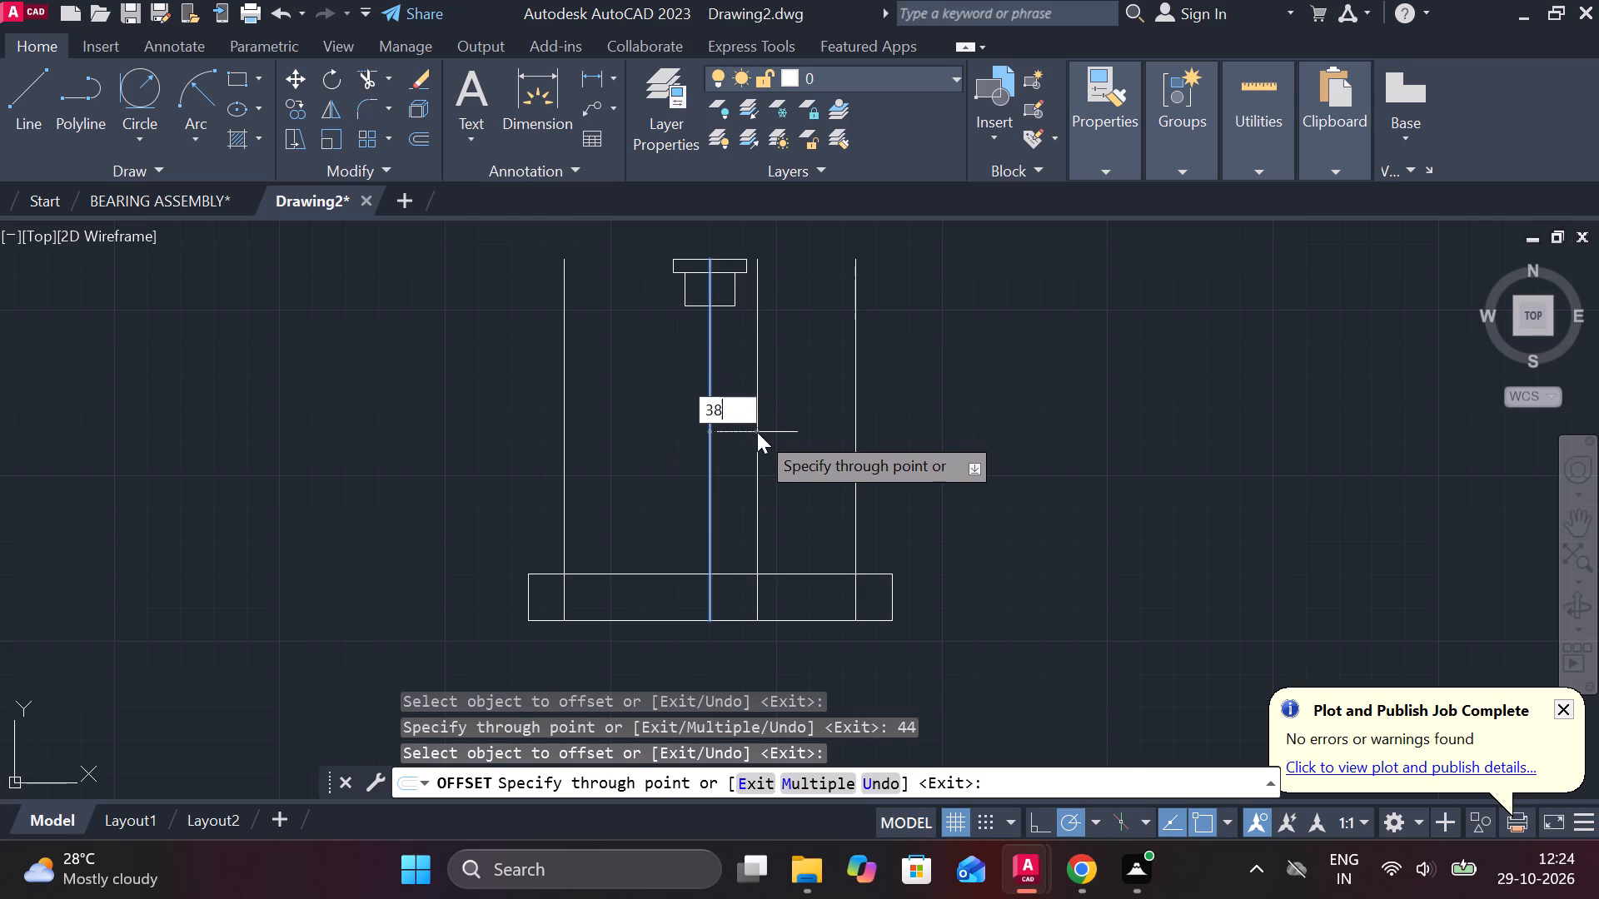
pyautogui.click(713, 422)
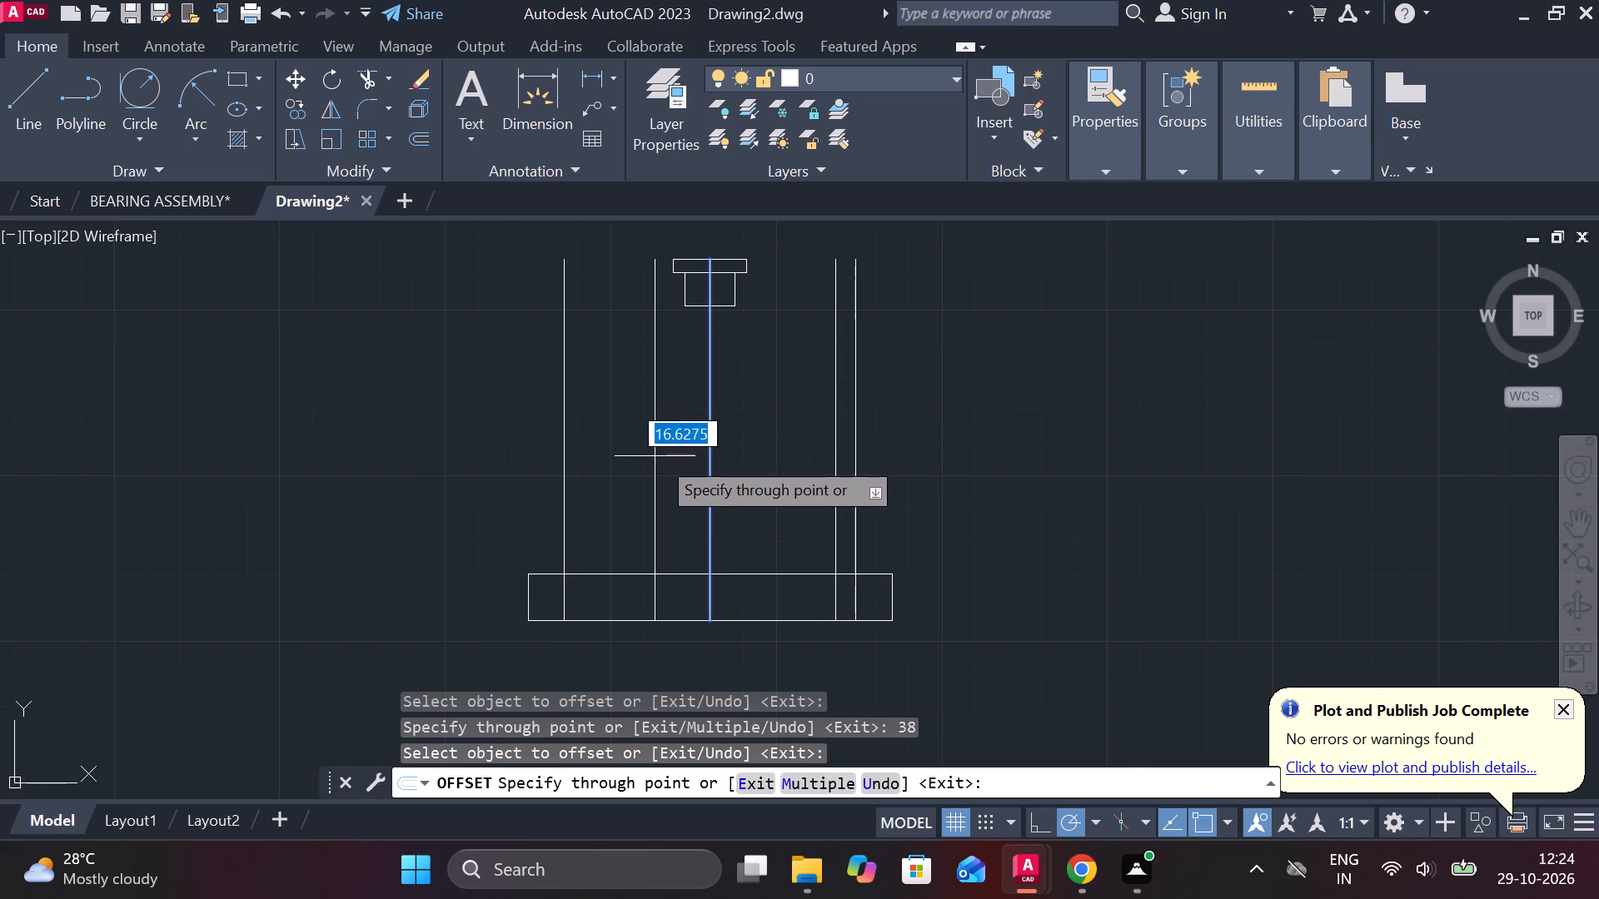
pyautogui.write('38')
pyautogui.press('Return')
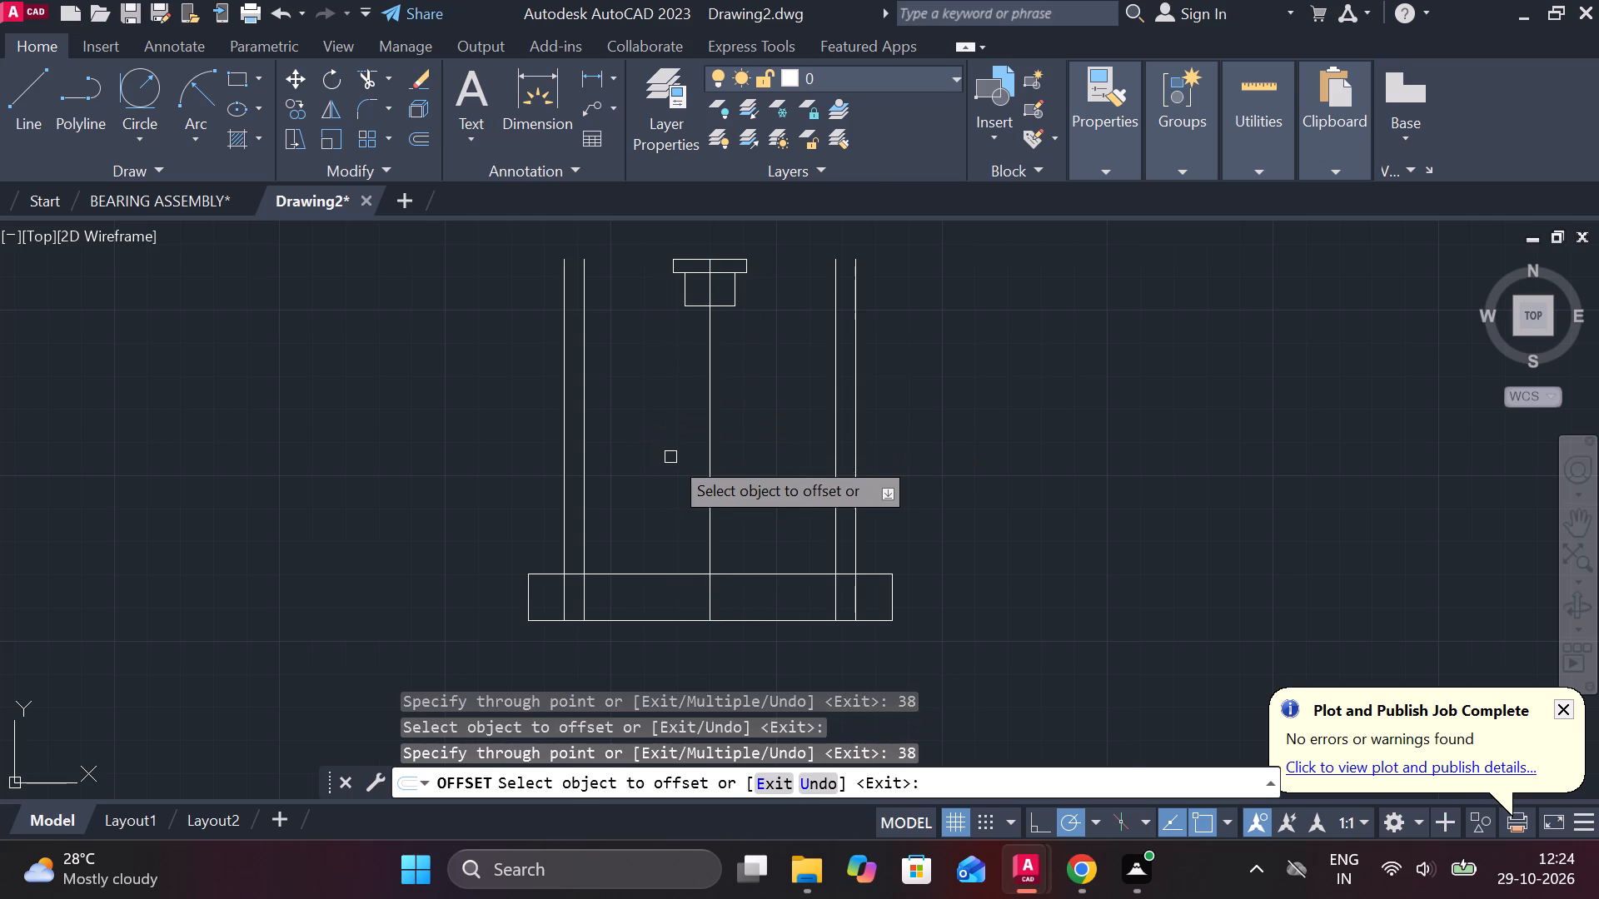
pyautogui.press('Escape')
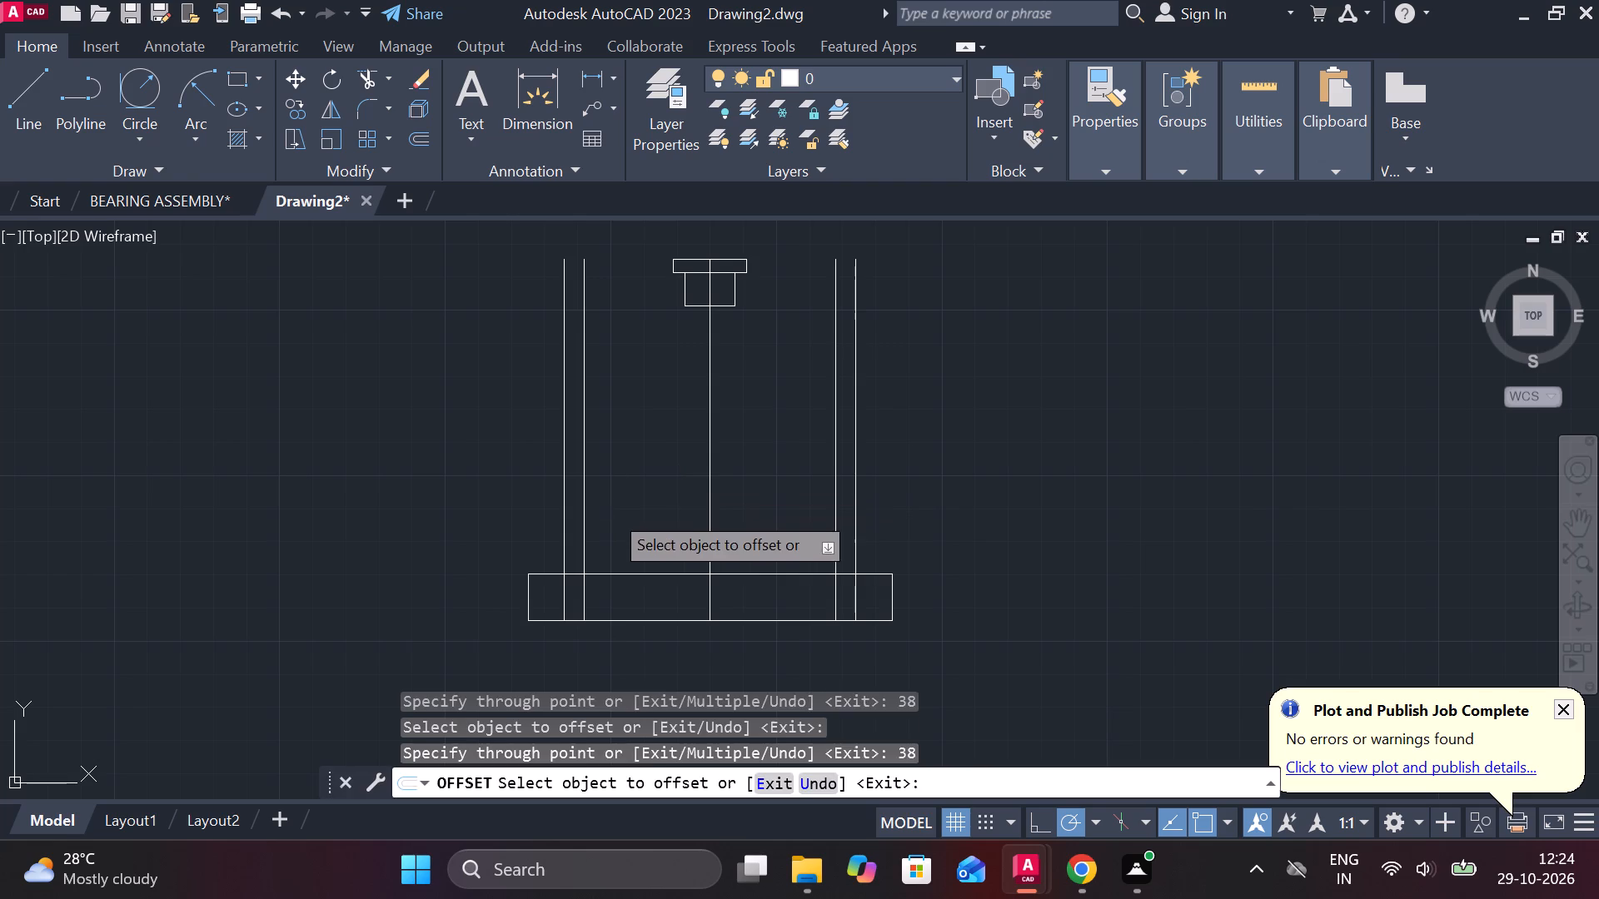
# Trim the outer offset lines inside the base rectangle and the base's top edge between each outer and inner line.
pyautogui.write('TR')
pyautogui.press('space')
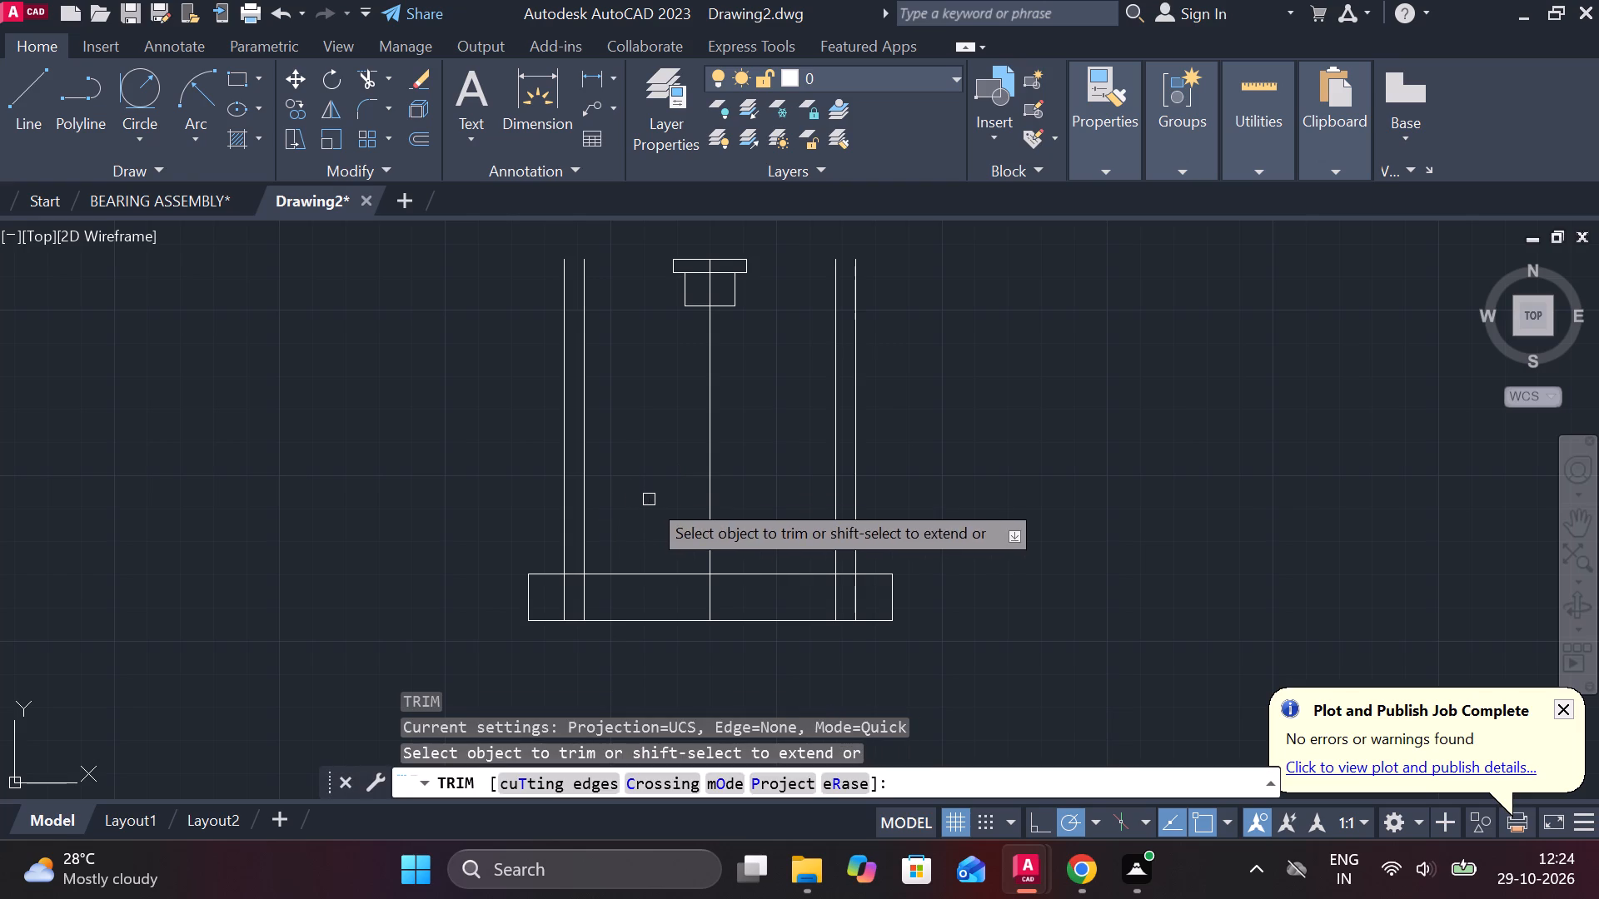
pyautogui.click(558, 592)
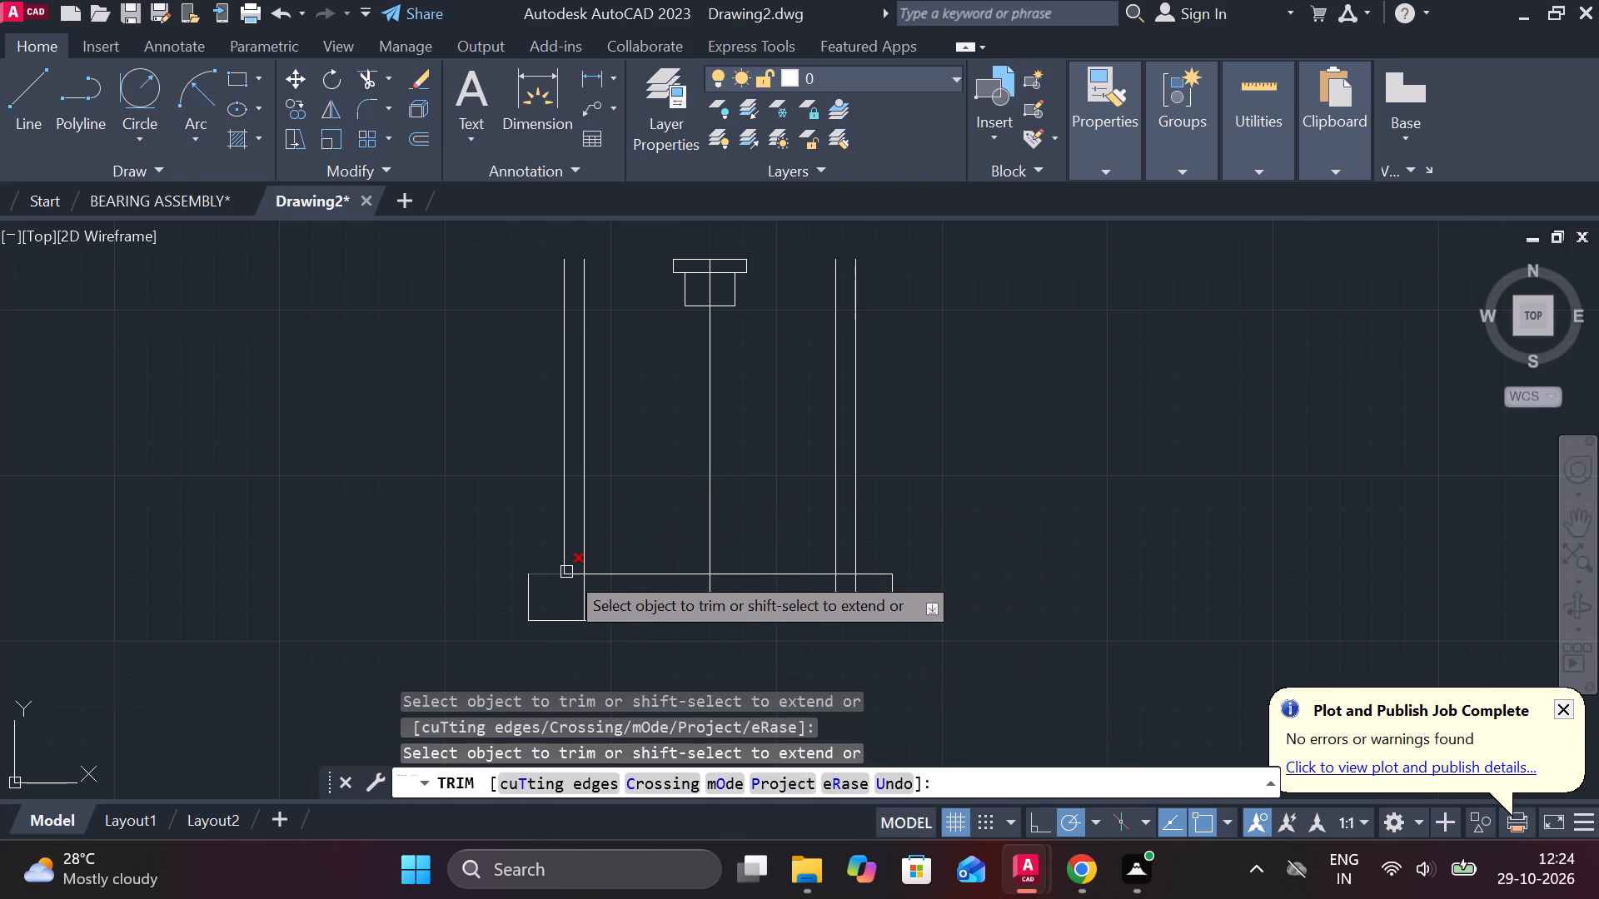
pyautogui.click(566, 572)
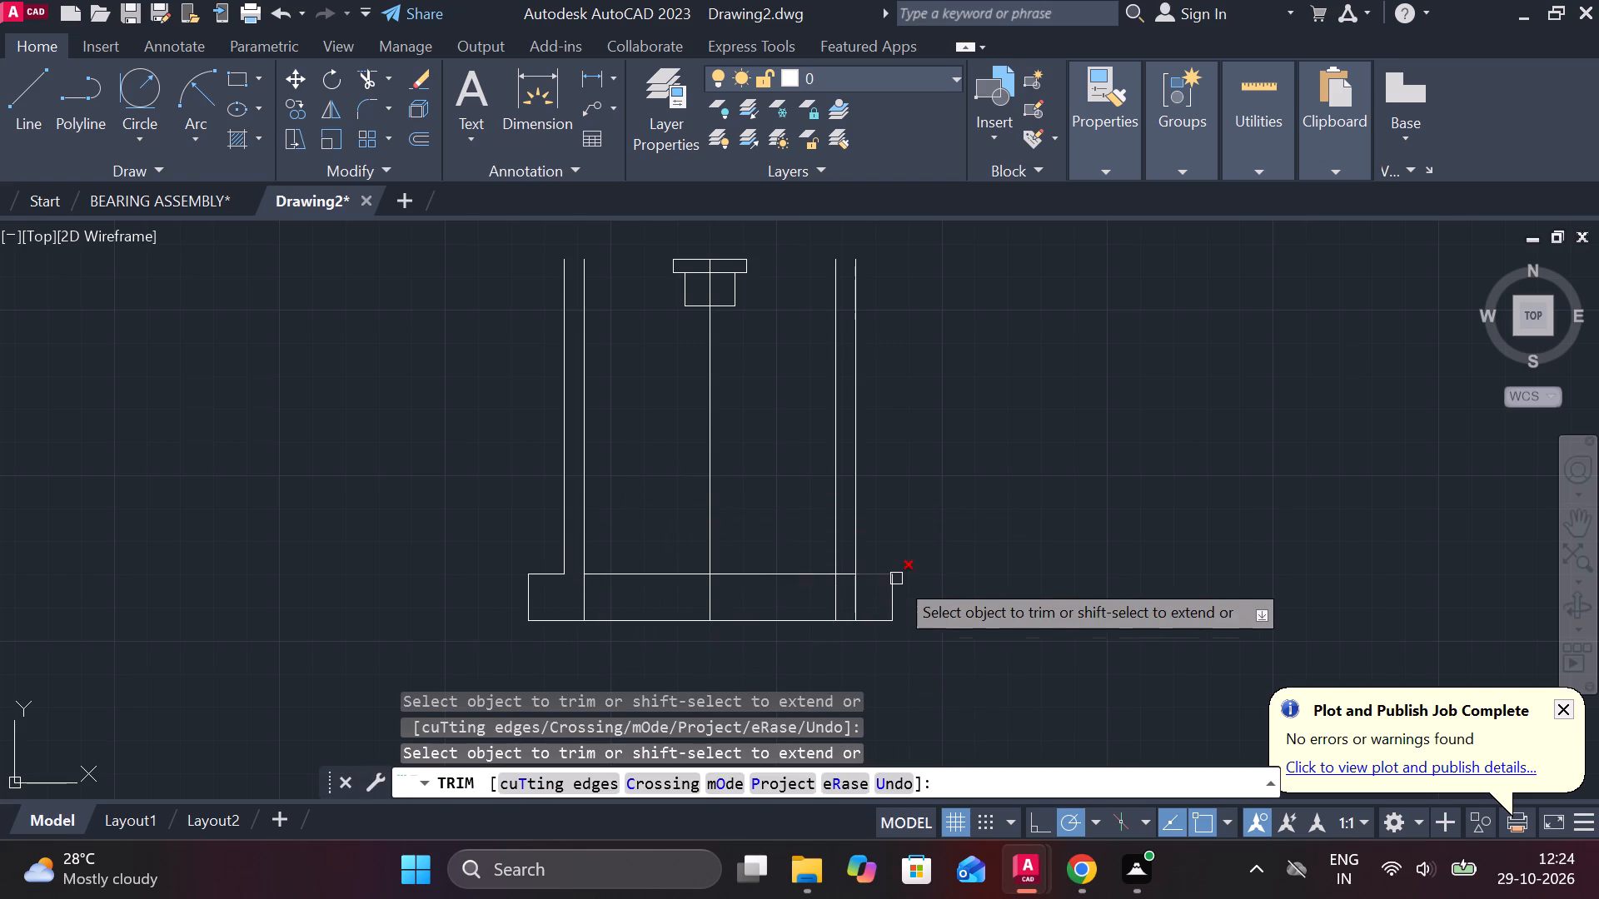
pyautogui.click(848, 574)
pyautogui.click(850, 590)
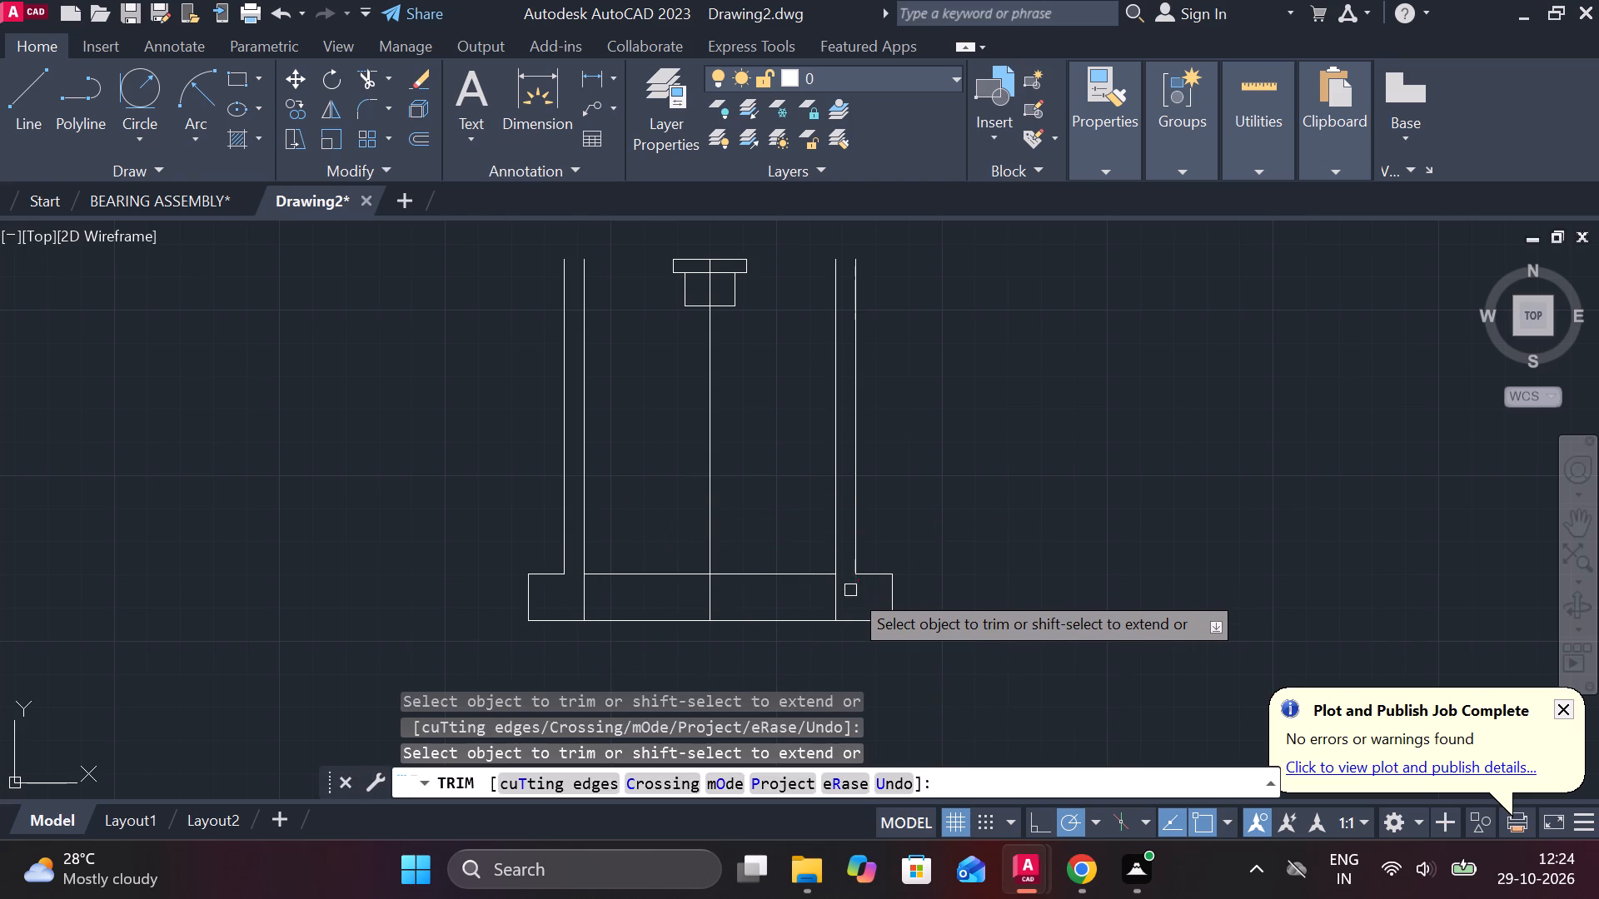
pyautogui.moveTo(909, 434); pyautogui.dragTo(928, 469, button='middle')
pyautogui.press('Escape')
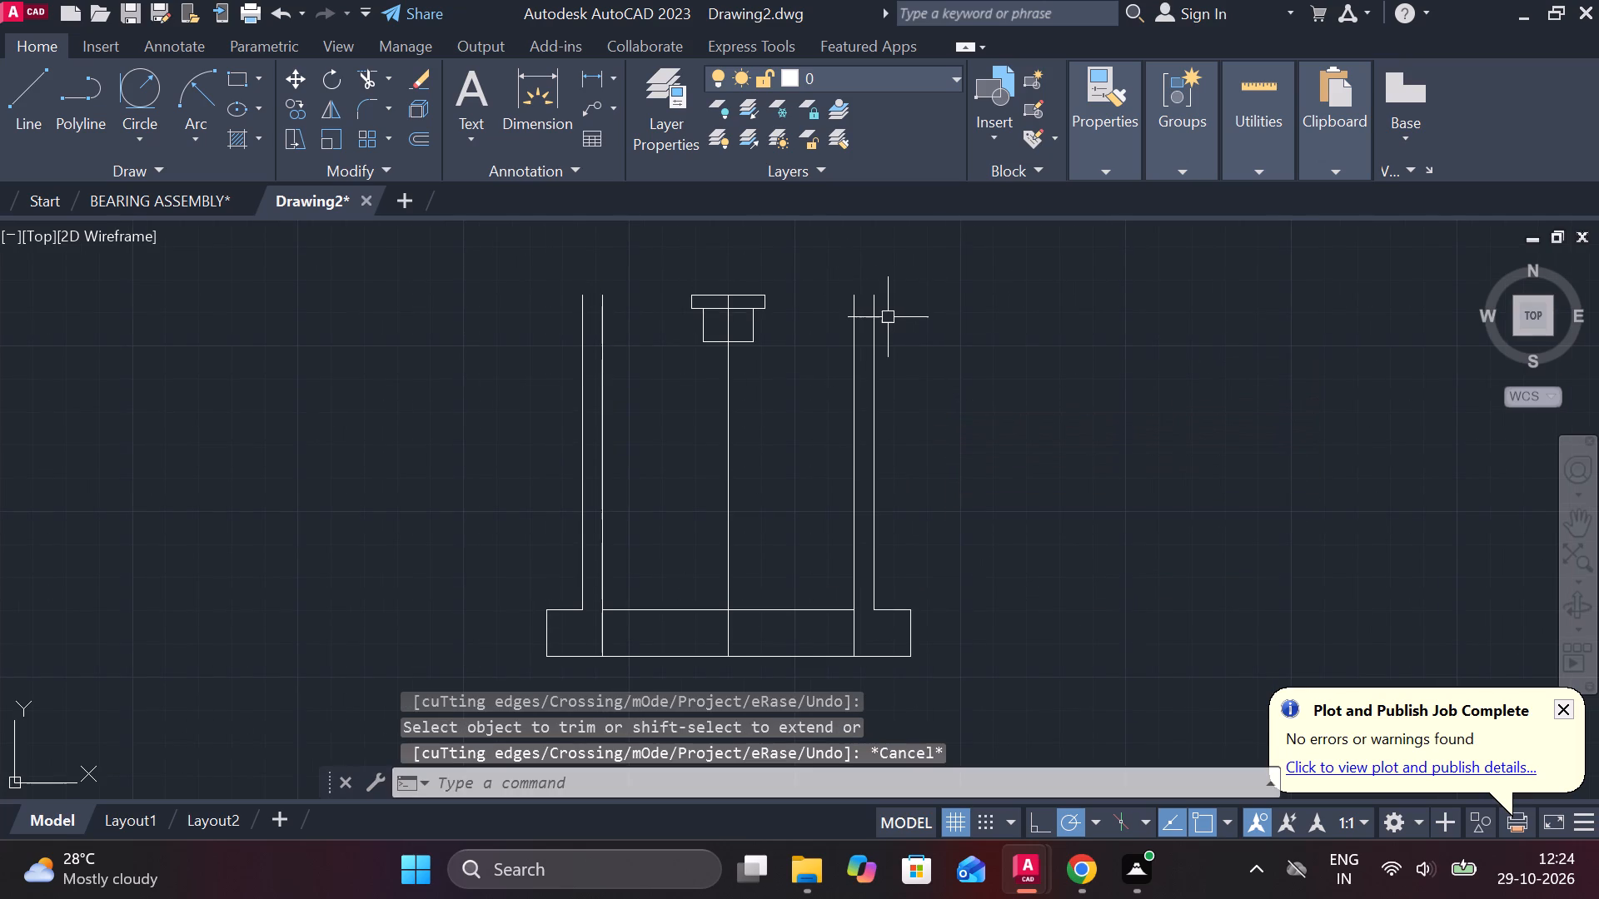
# Draw a horizontal line 18 long from the top end of the vertical centre line towards the right wall.
pyautogui.write('EC')
pyautogui.press('Escape')
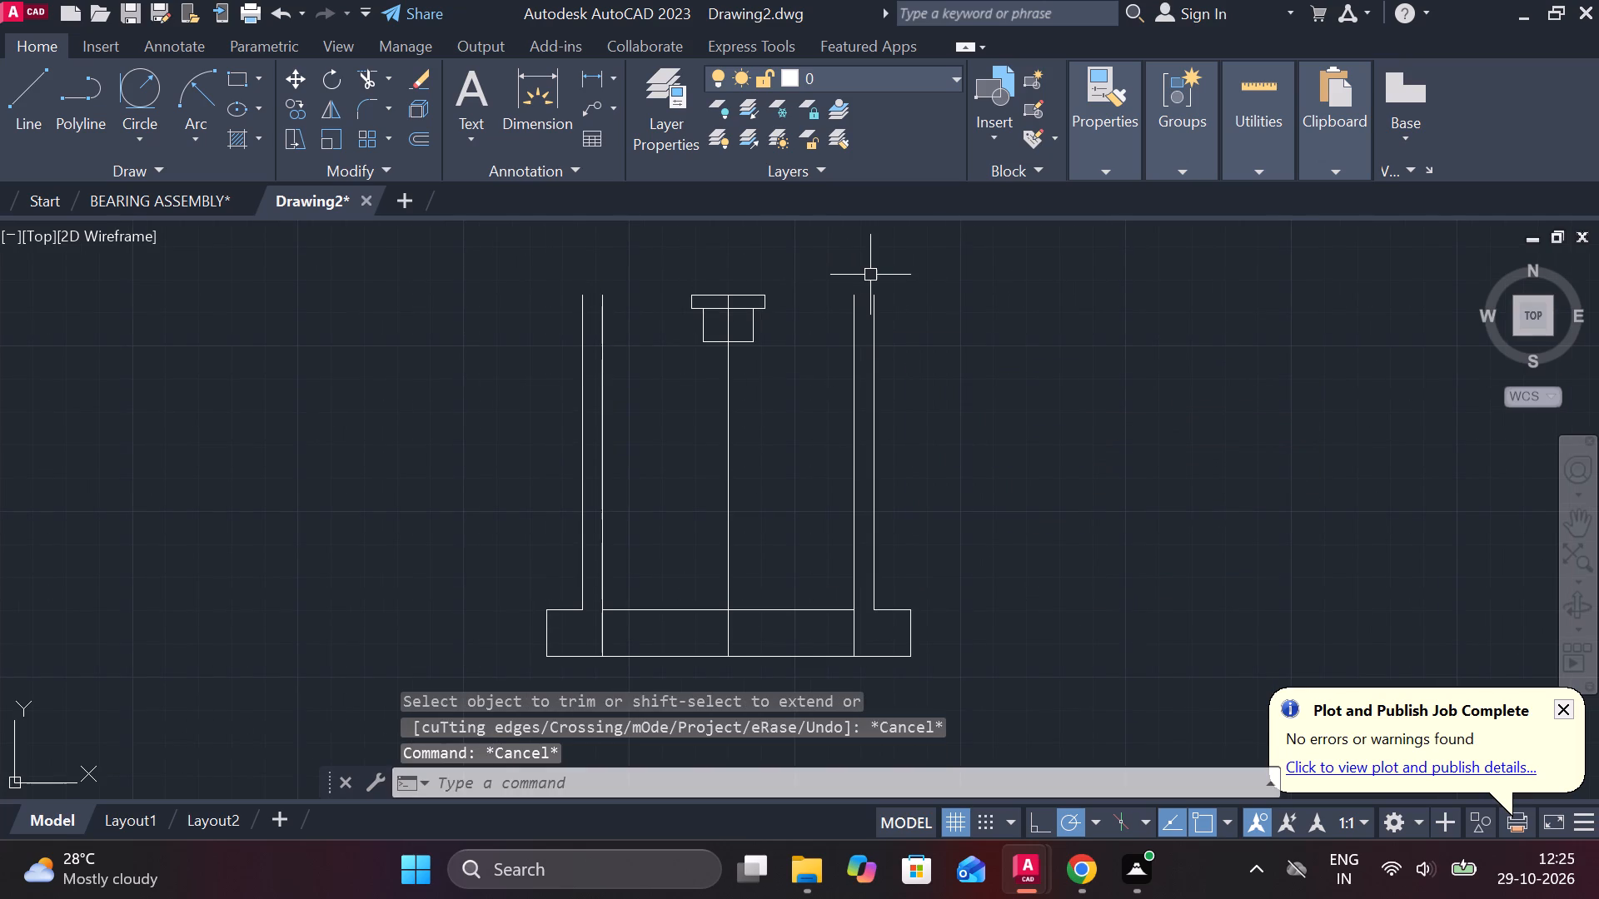
pyautogui.press('l')
pyautogui.press('Return')
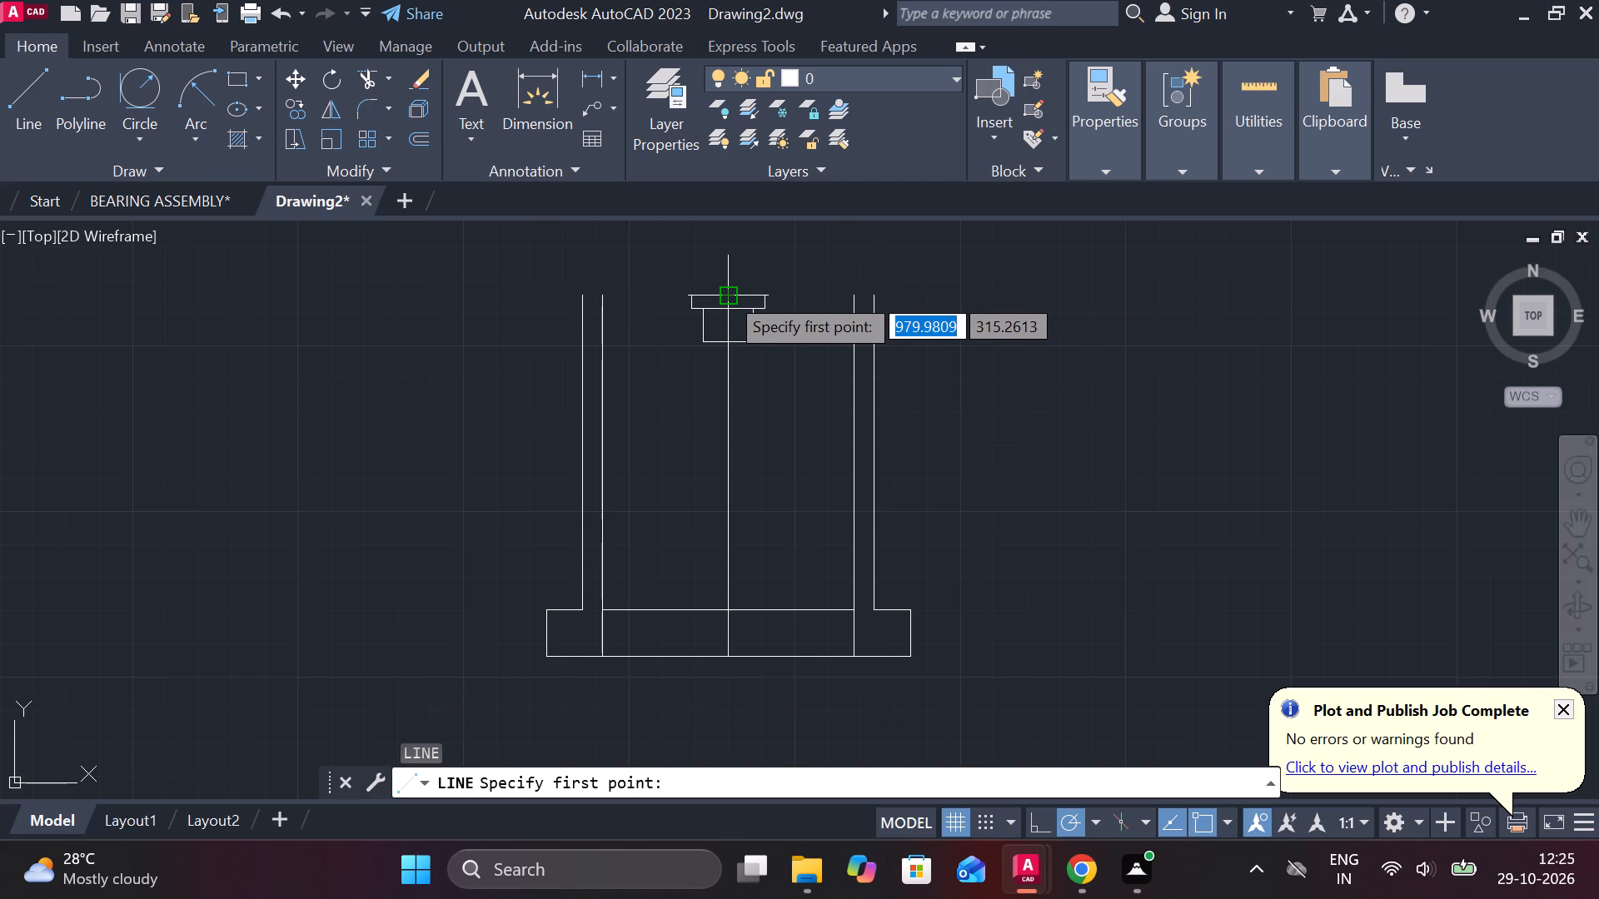
pyautogui.click(726, 293)
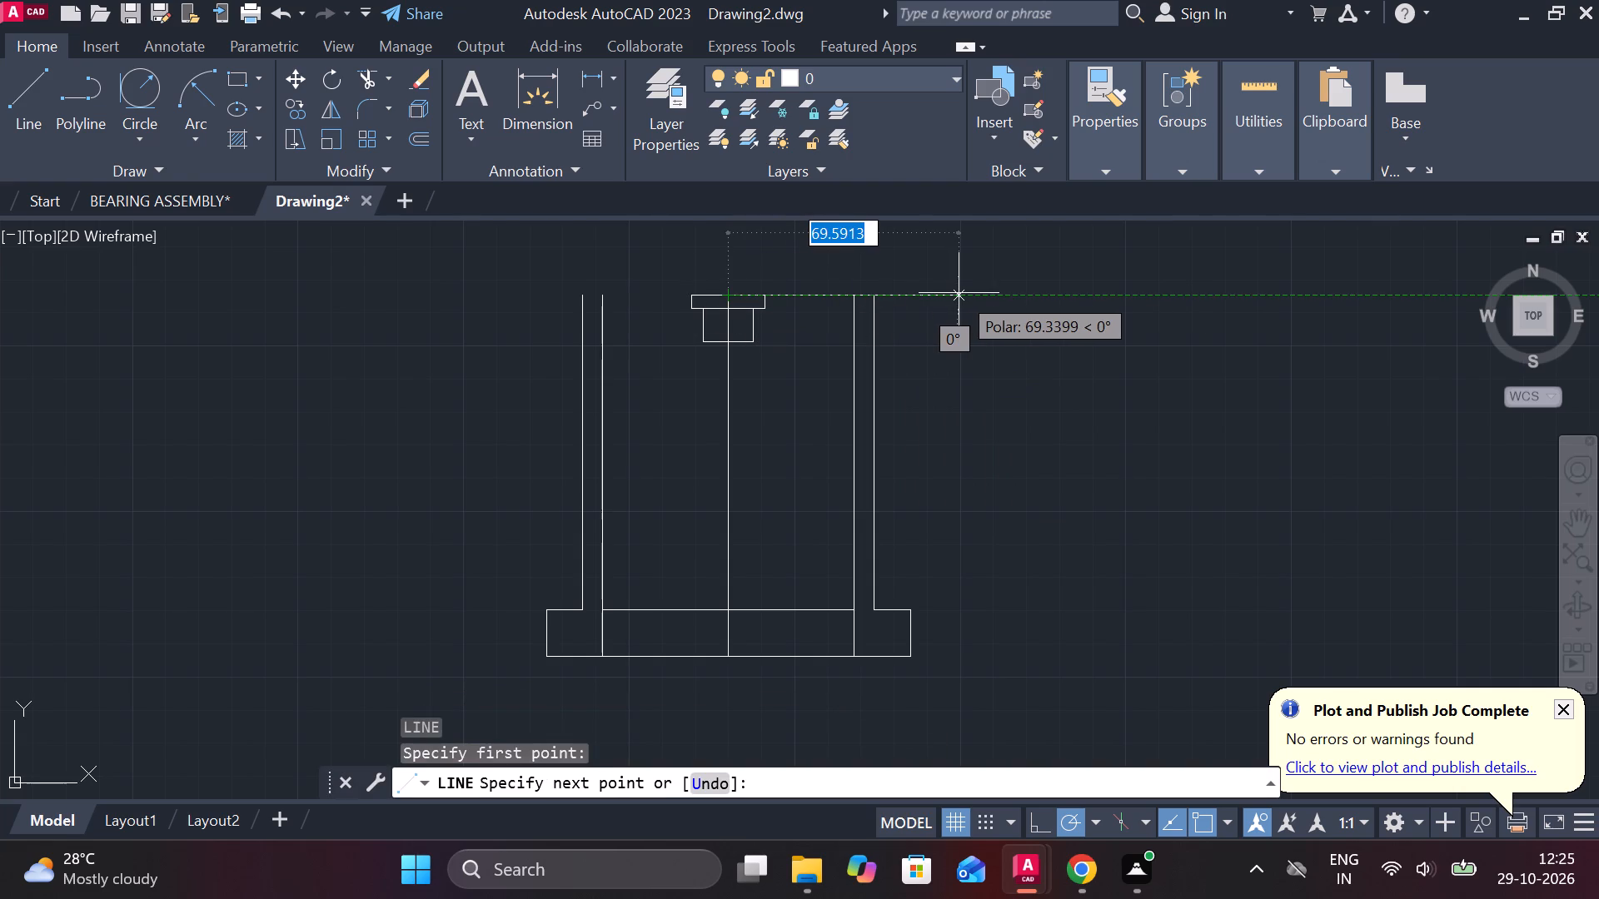
pyautogui.write('18')
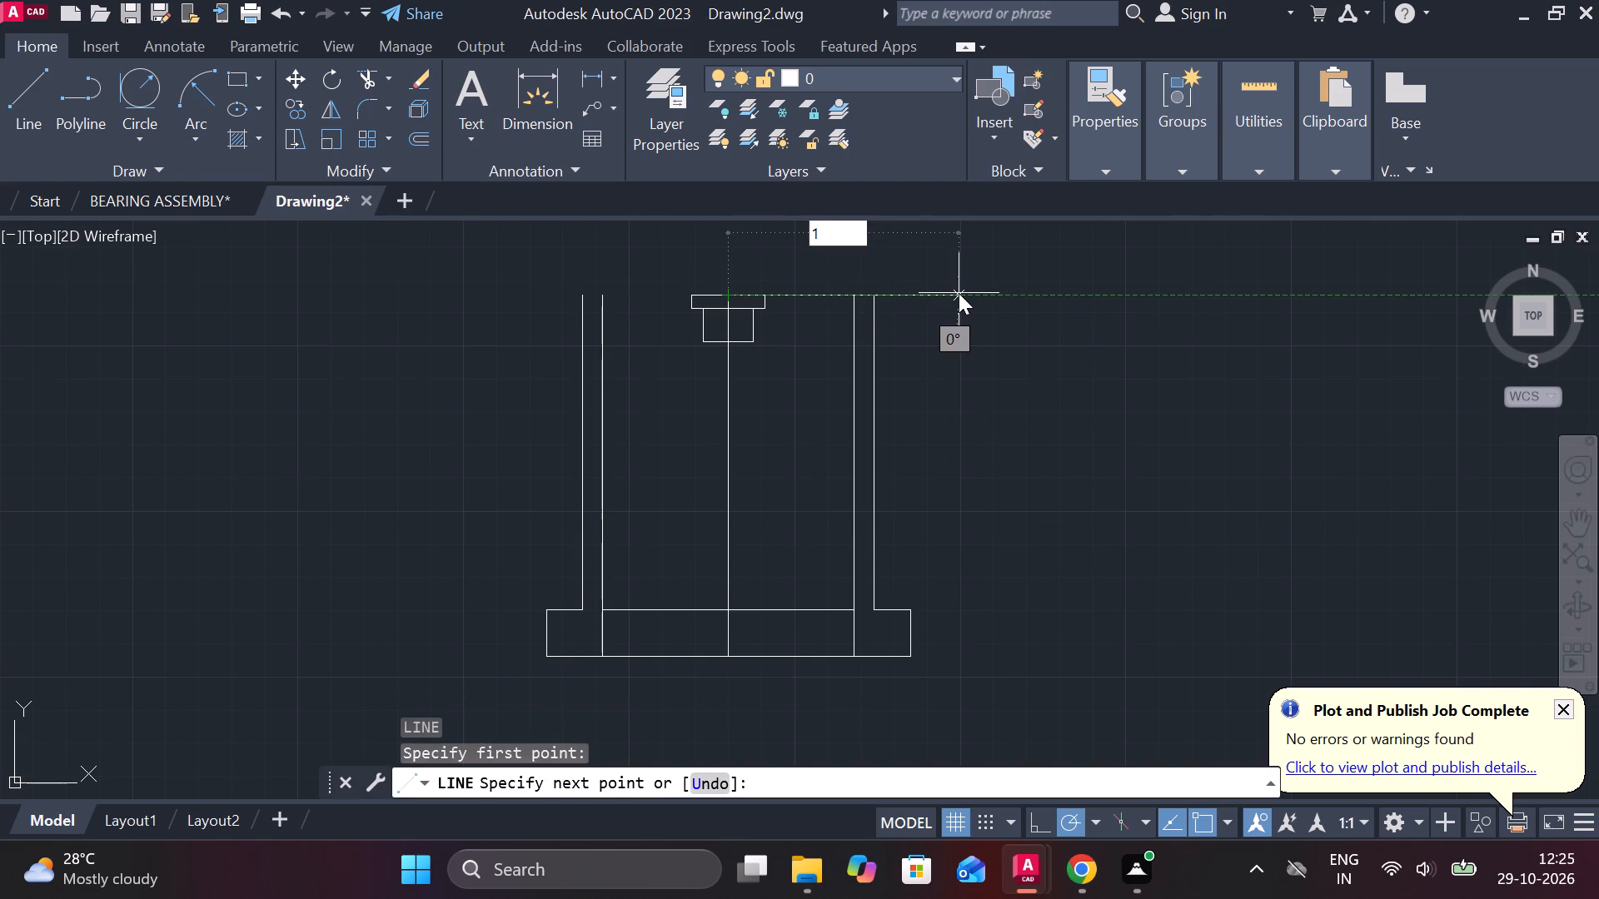
pyautogui.press('Return')
pyautogui.press('Escape')
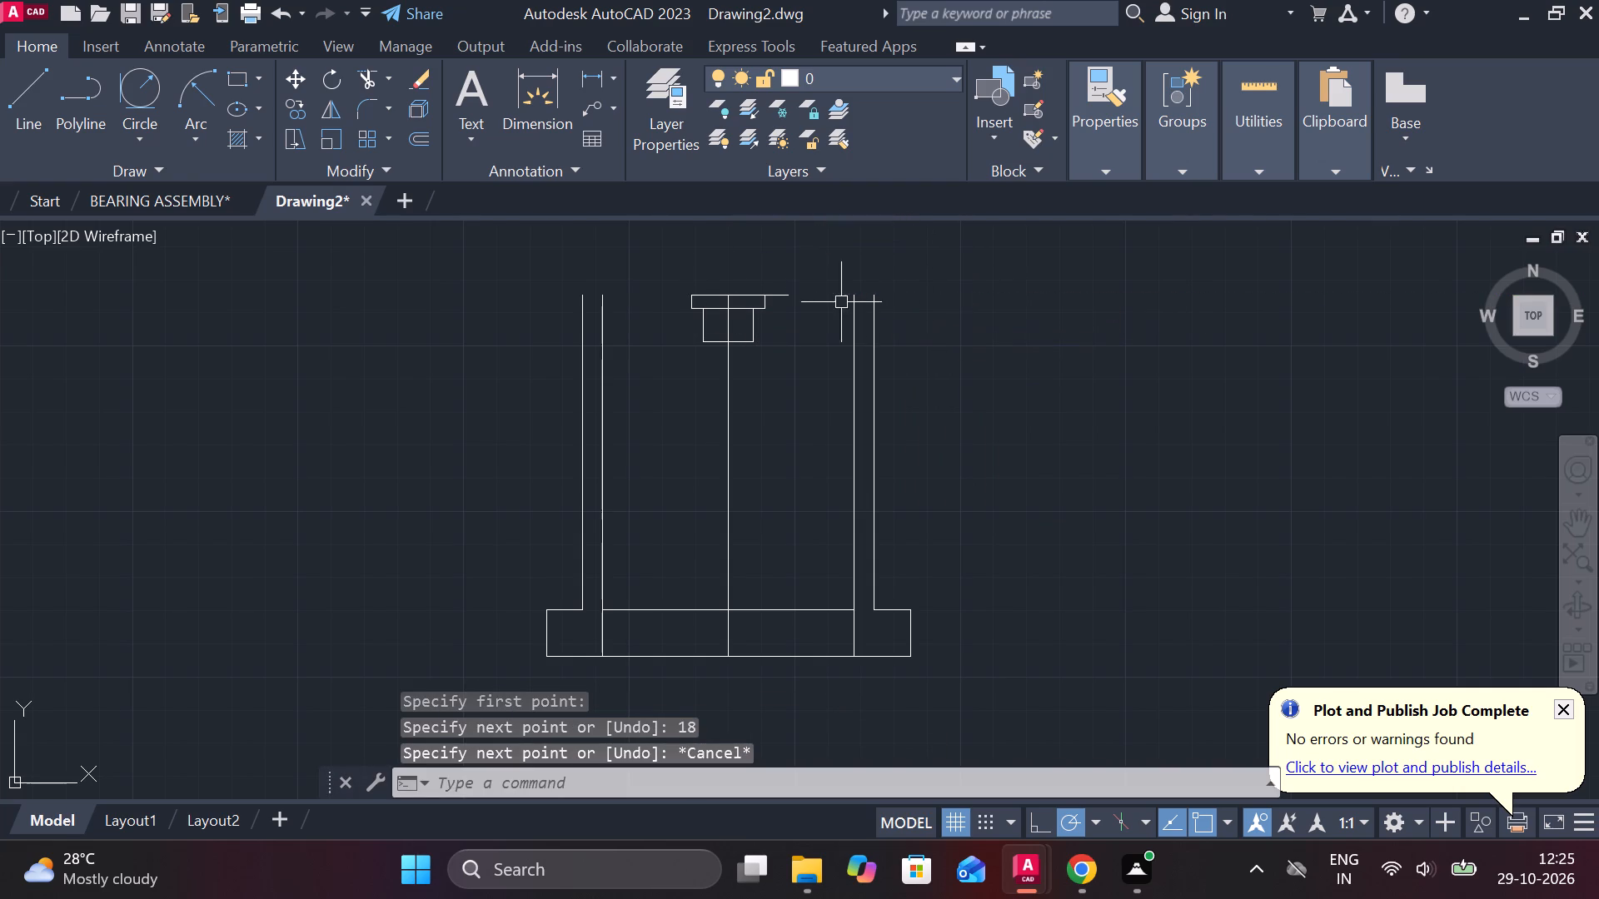
# Mirror the 18 line about the vertical centre line, keeping the original.
pyautogui.click(776, 296)
pyautogui.press('m')
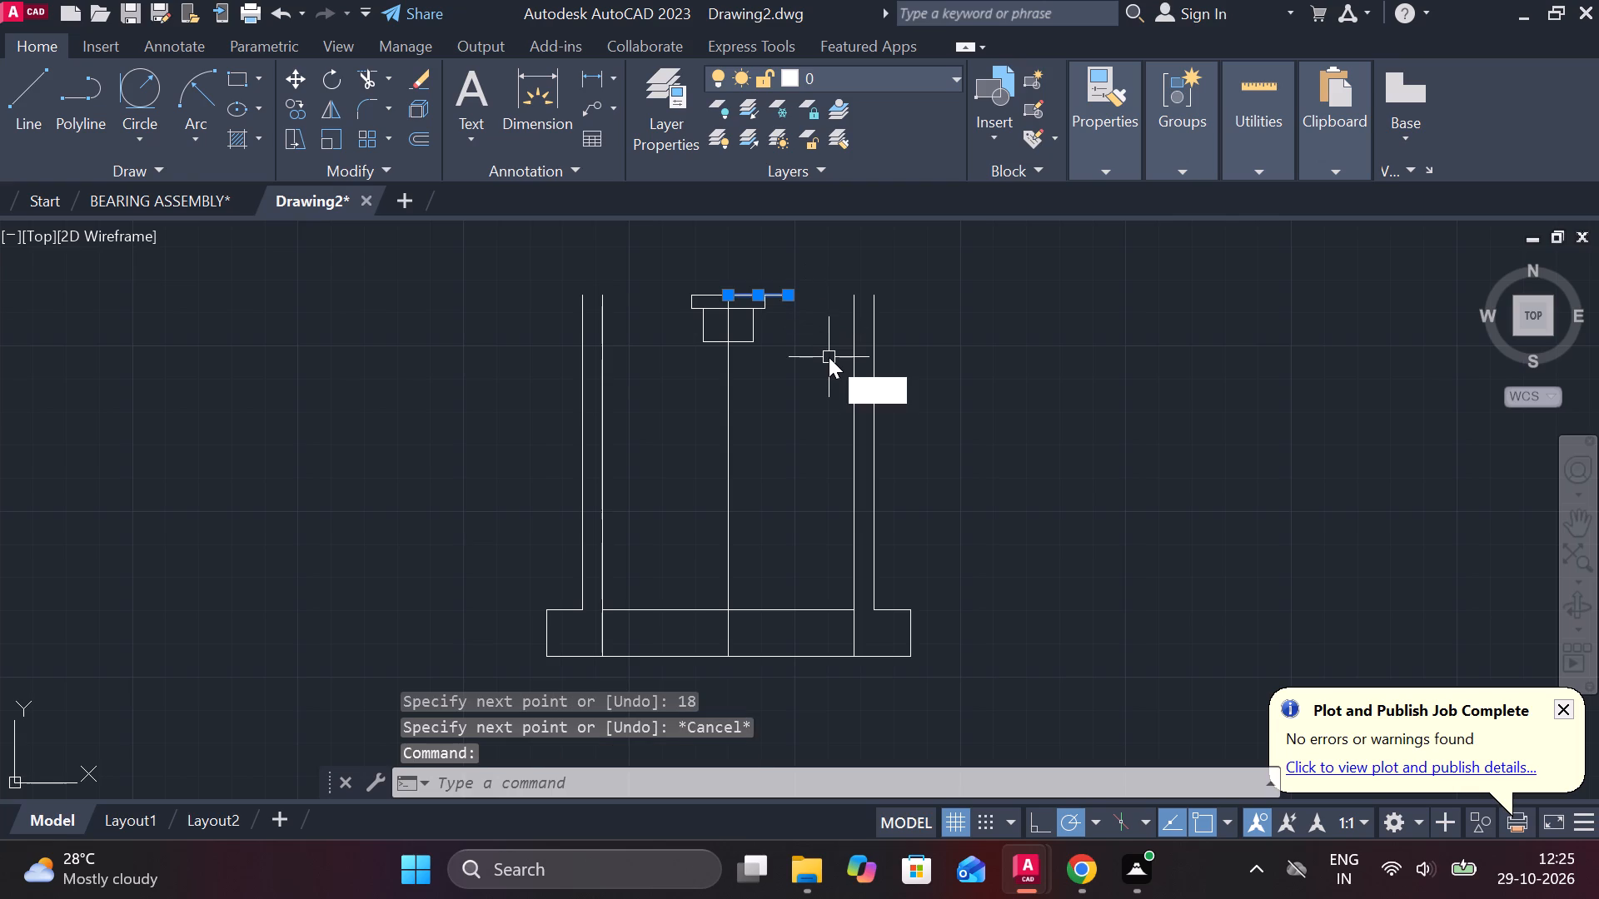
pyautogui.press('i')
pyautogui.press('Return')
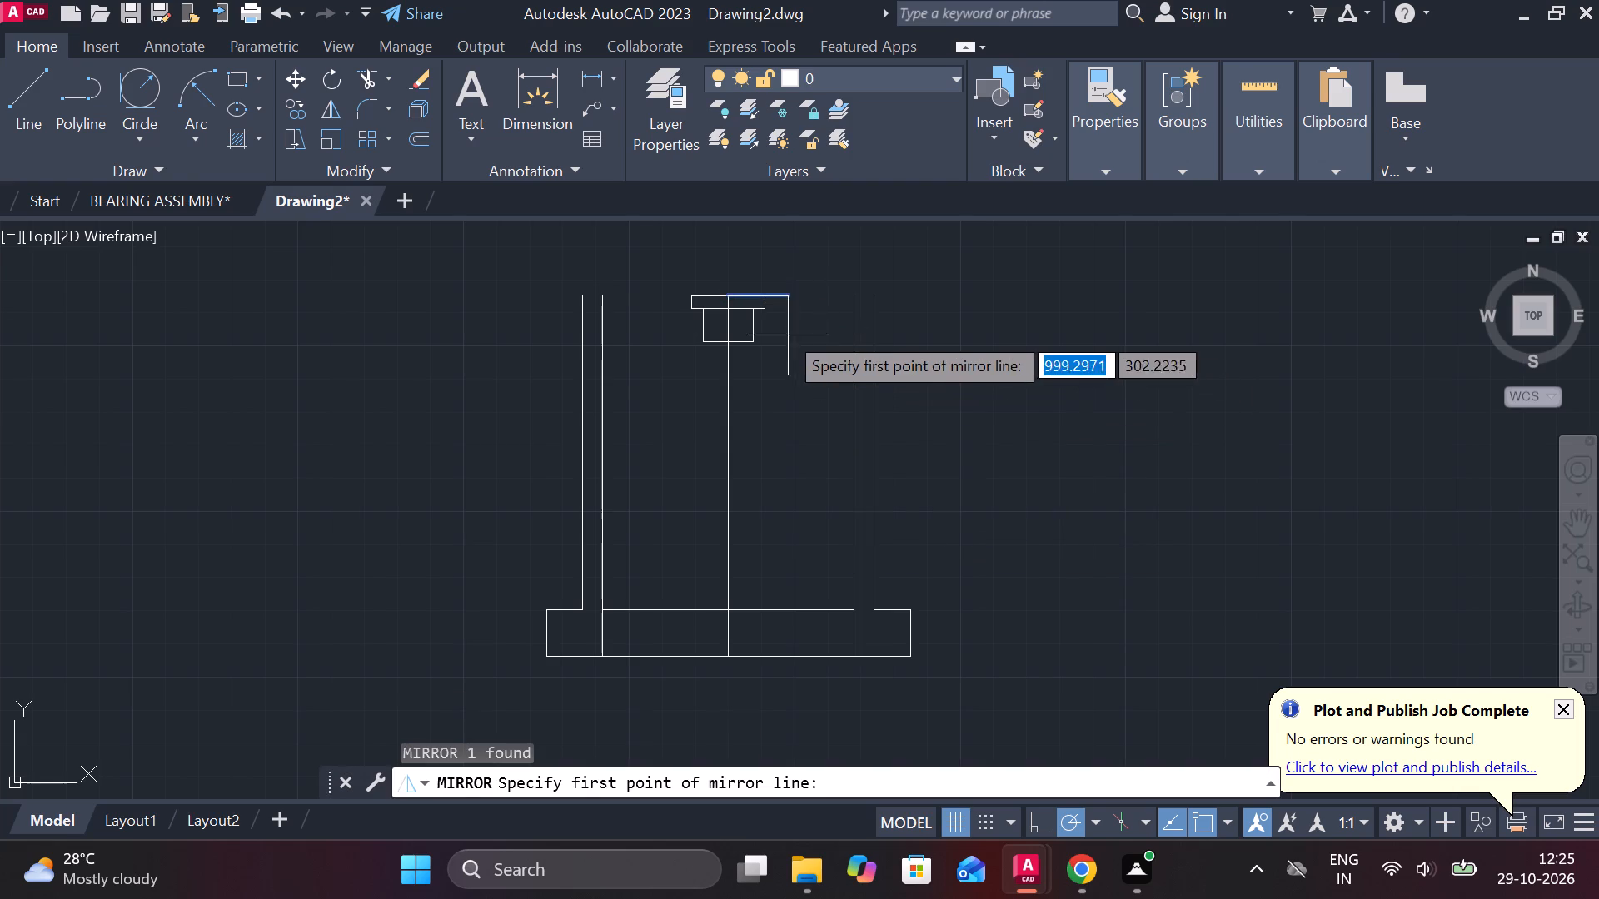
pyautogui.click(727, 295)
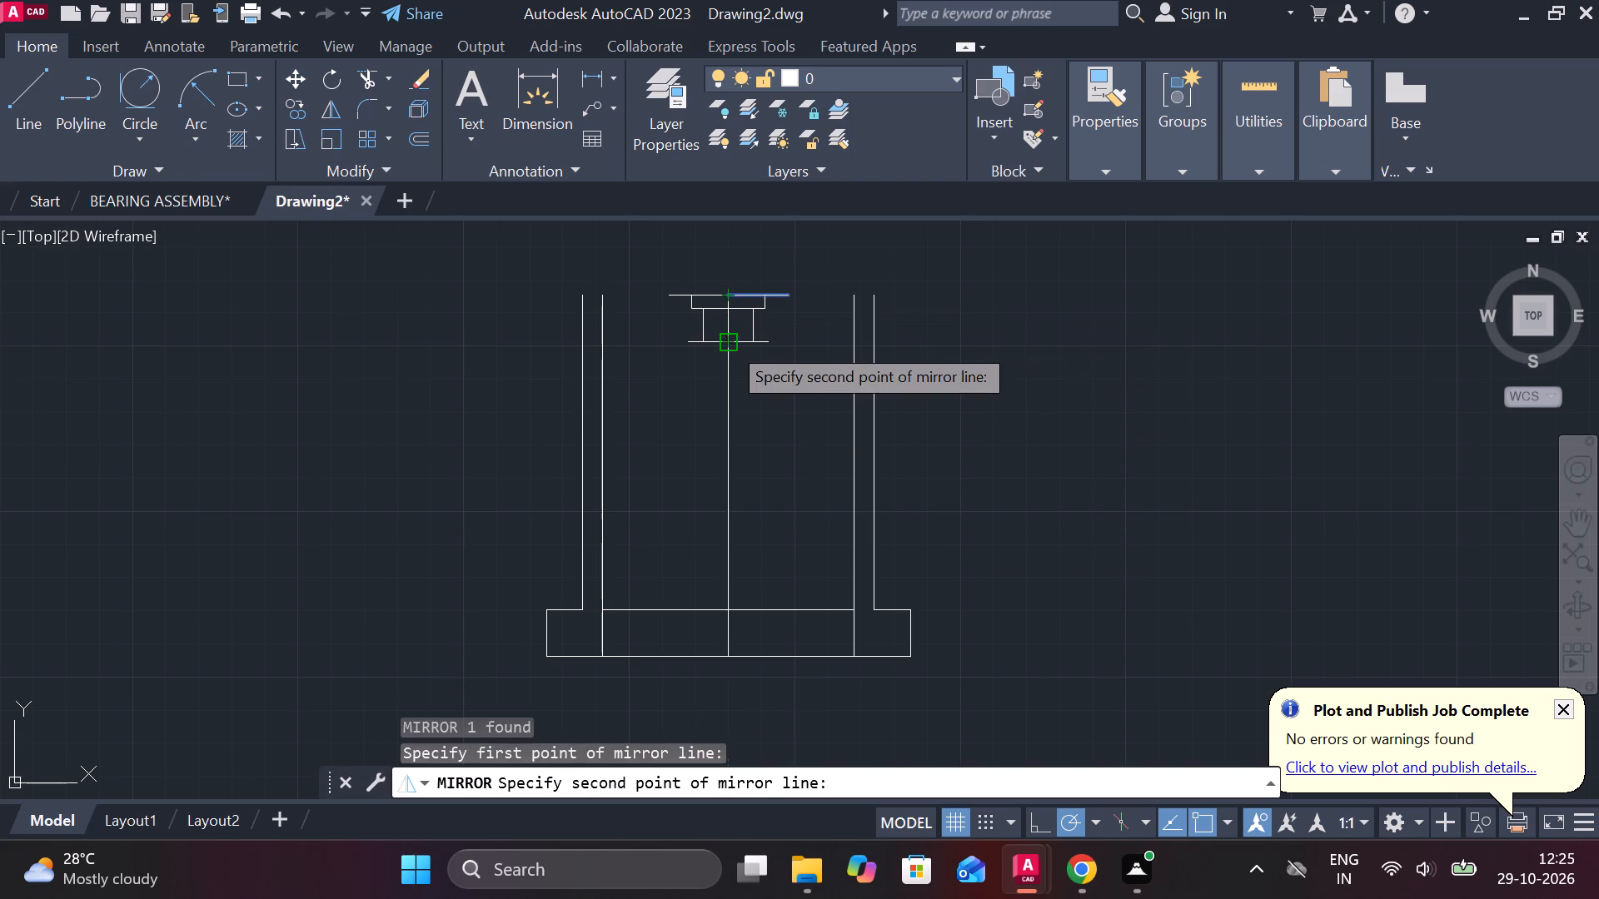
pyautogui.click(729, 343)
pyautogui.moveTo(776, 427); pyautogui.dragTo(729, 343)
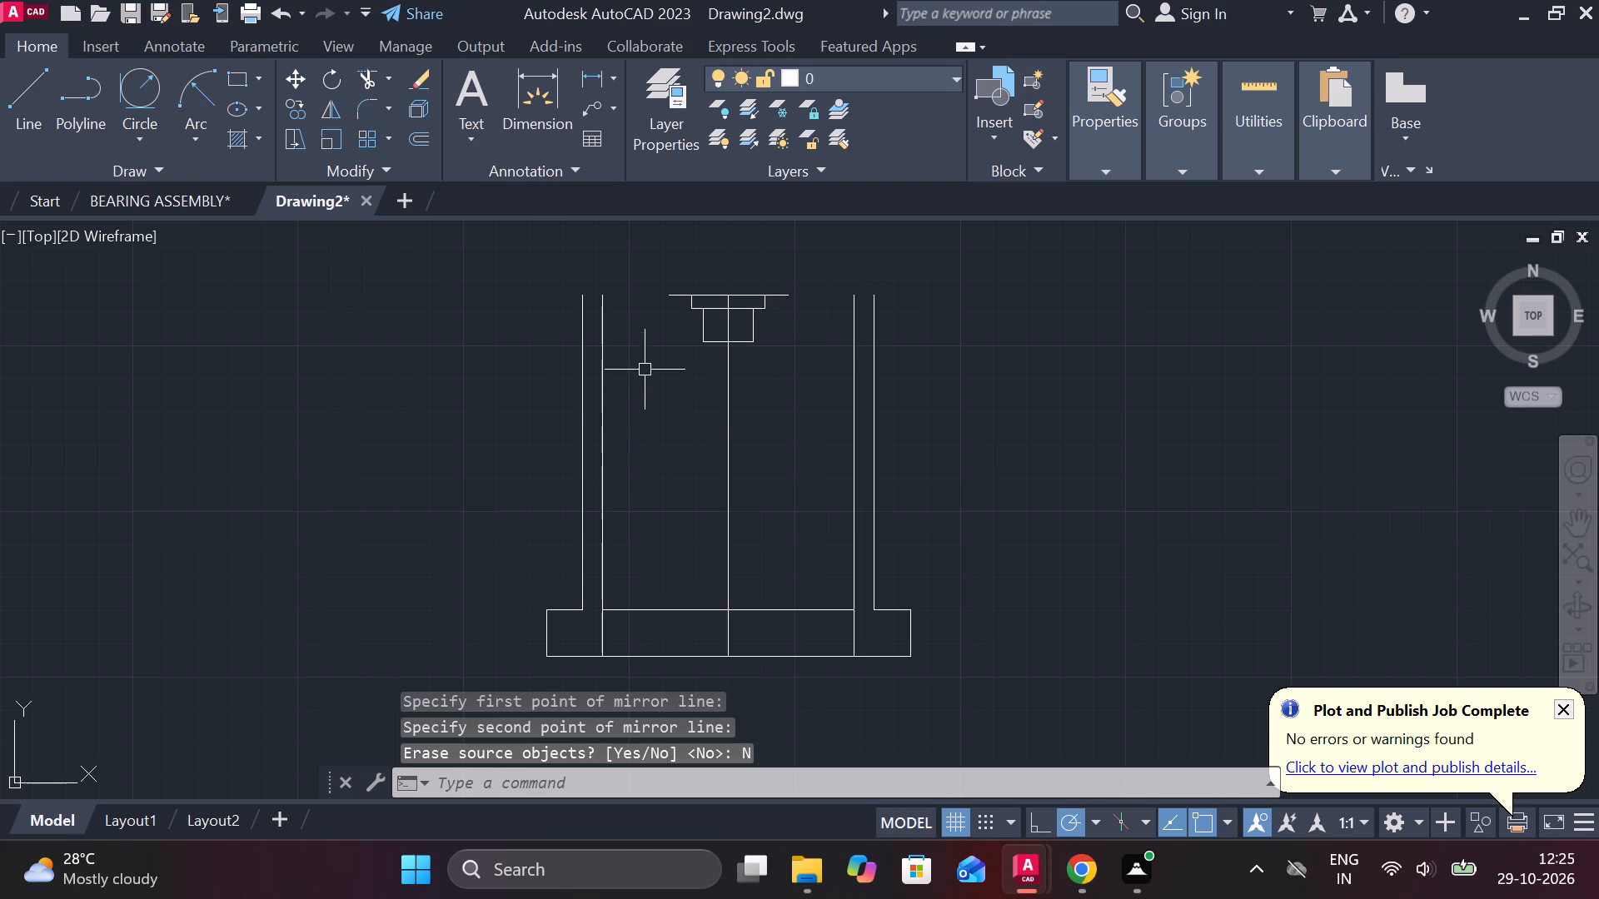
# Draw a separate horizontal line 24 long in the empty space to the right of the profile.
pyautogui.scroll(1, 645, 365)
pyautogui.moveTo(655, 365); pyautogui.dragTo(652, 400, button='middle')
pyautogui.press('Escape')
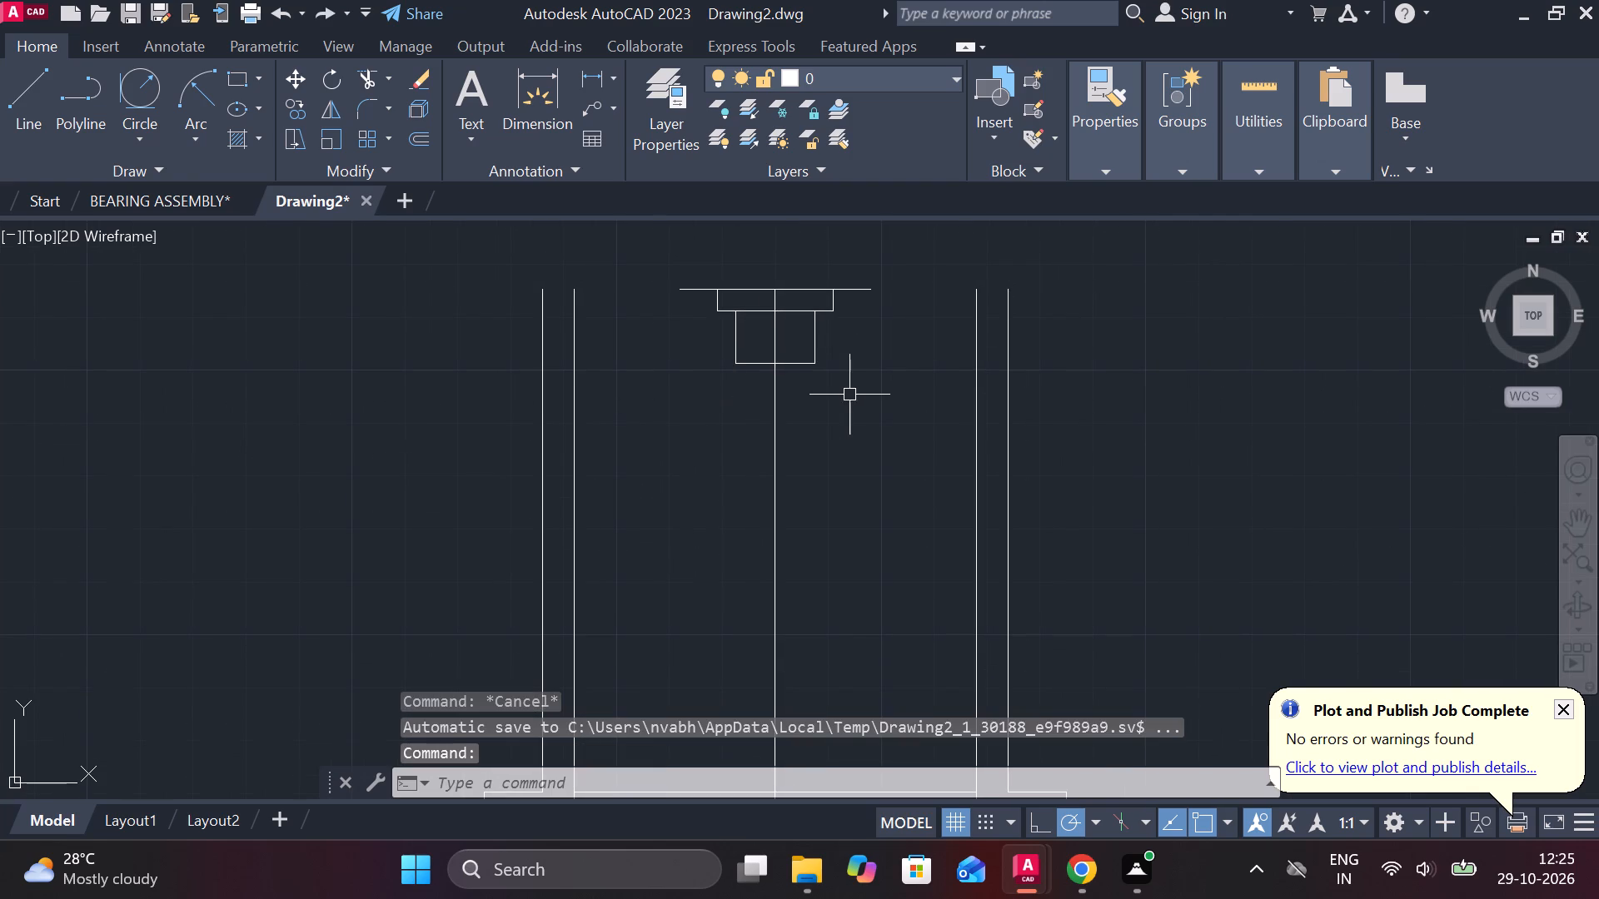
pyautogui.press('l')
pyautogui.press('Return')
pyautogui.press('Escape')
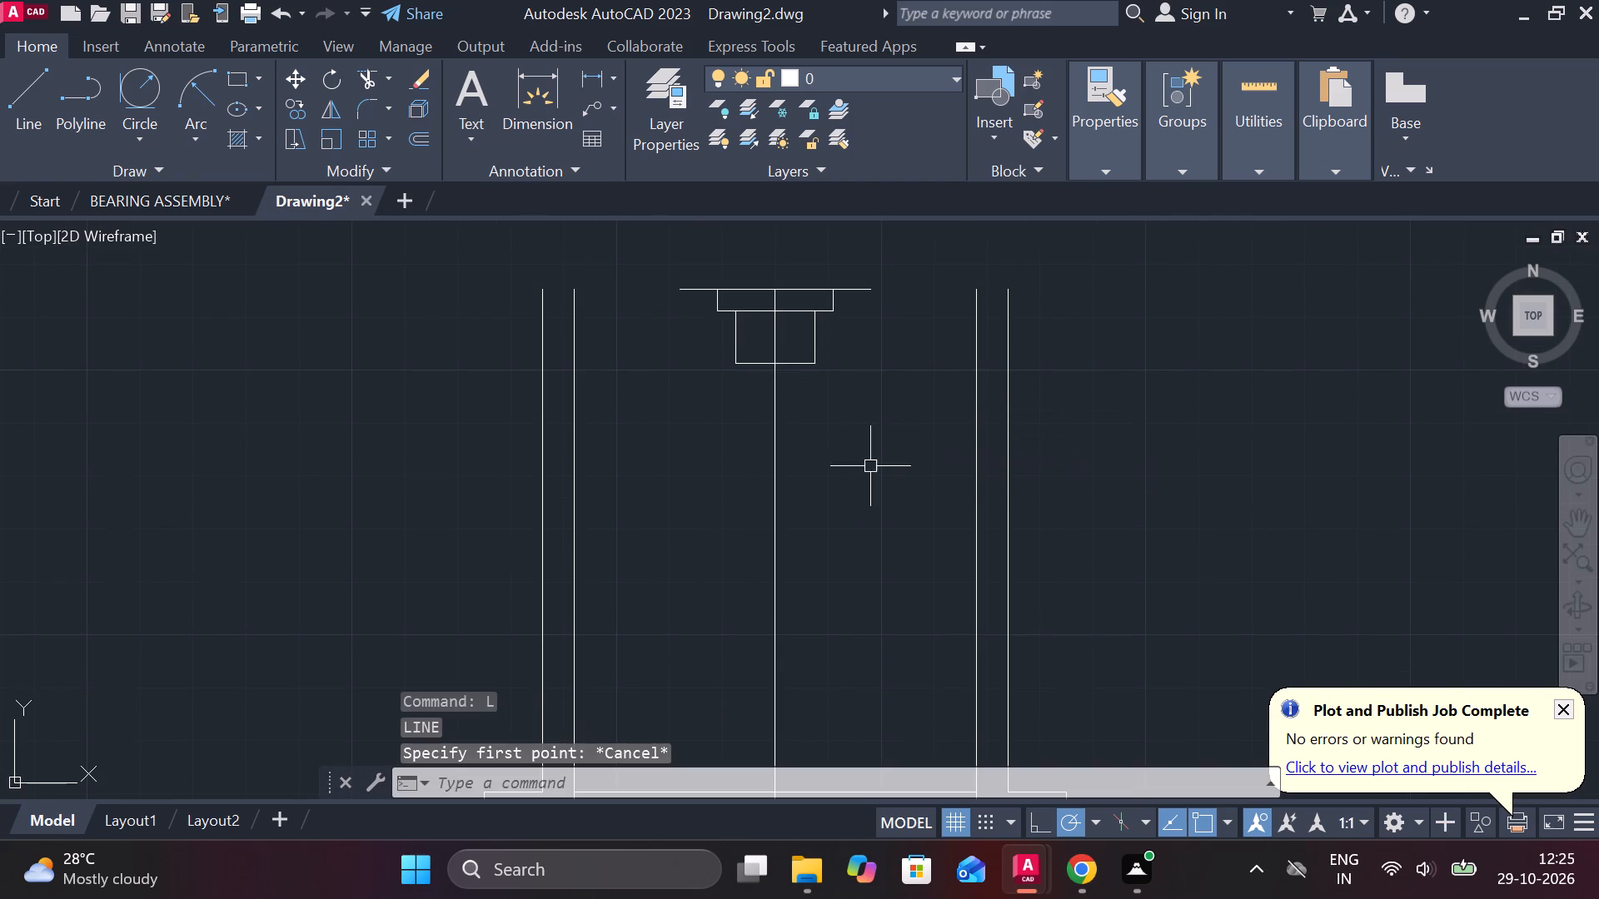
pyautogui.press('l')
pyautogui.press('Return')
pyautogui.click(1163, 442)
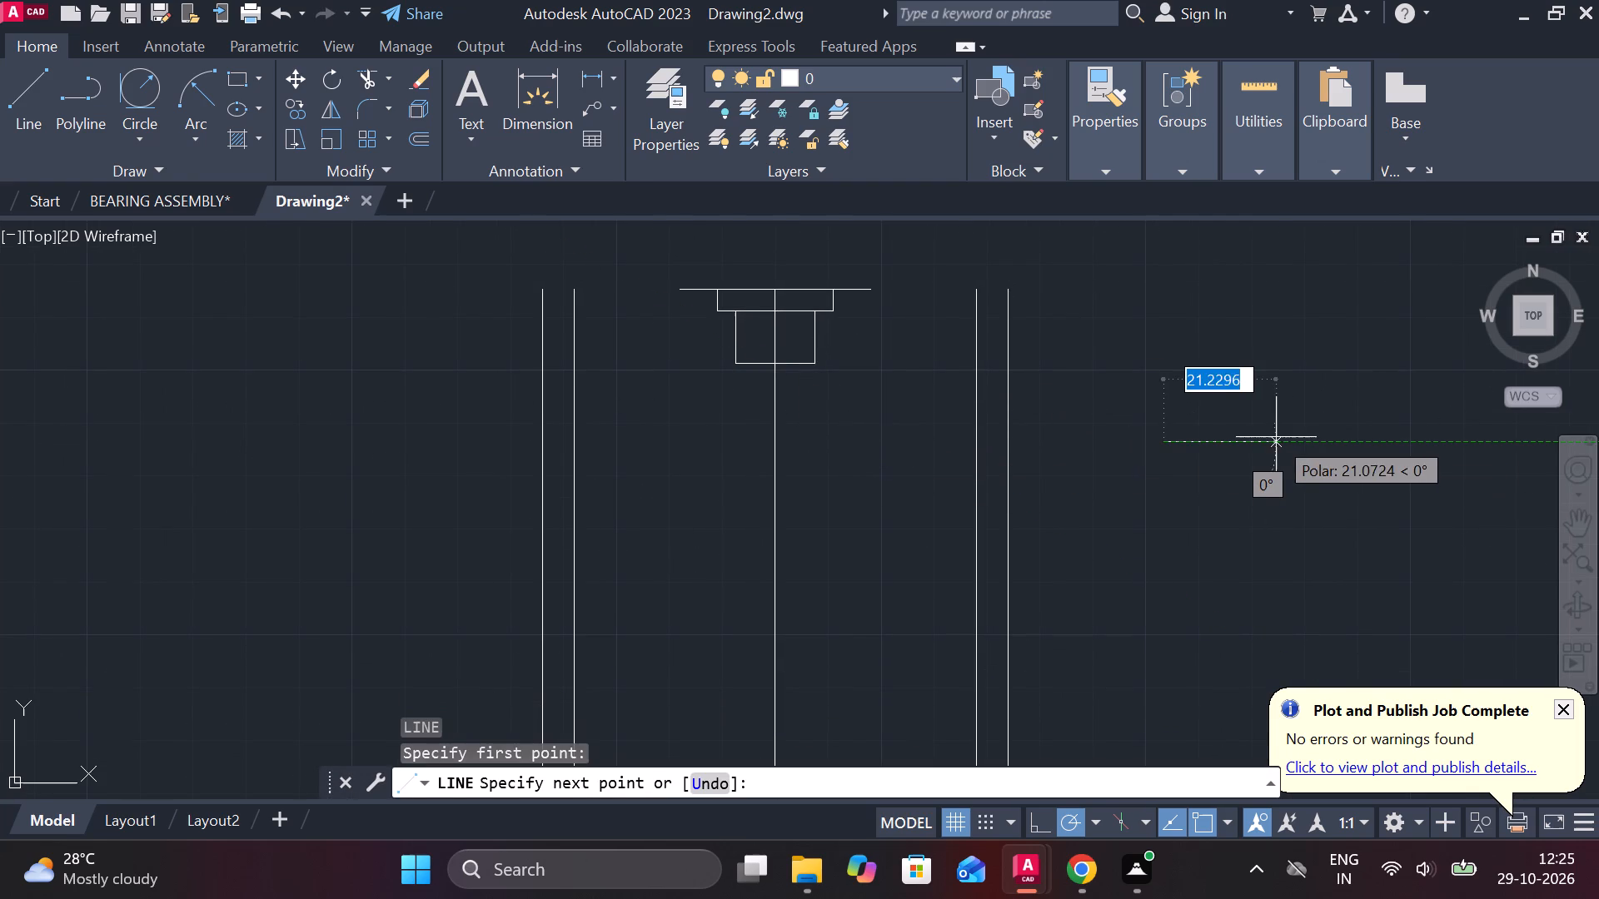
pyautogui.write('24')
pyautogui.press('space')
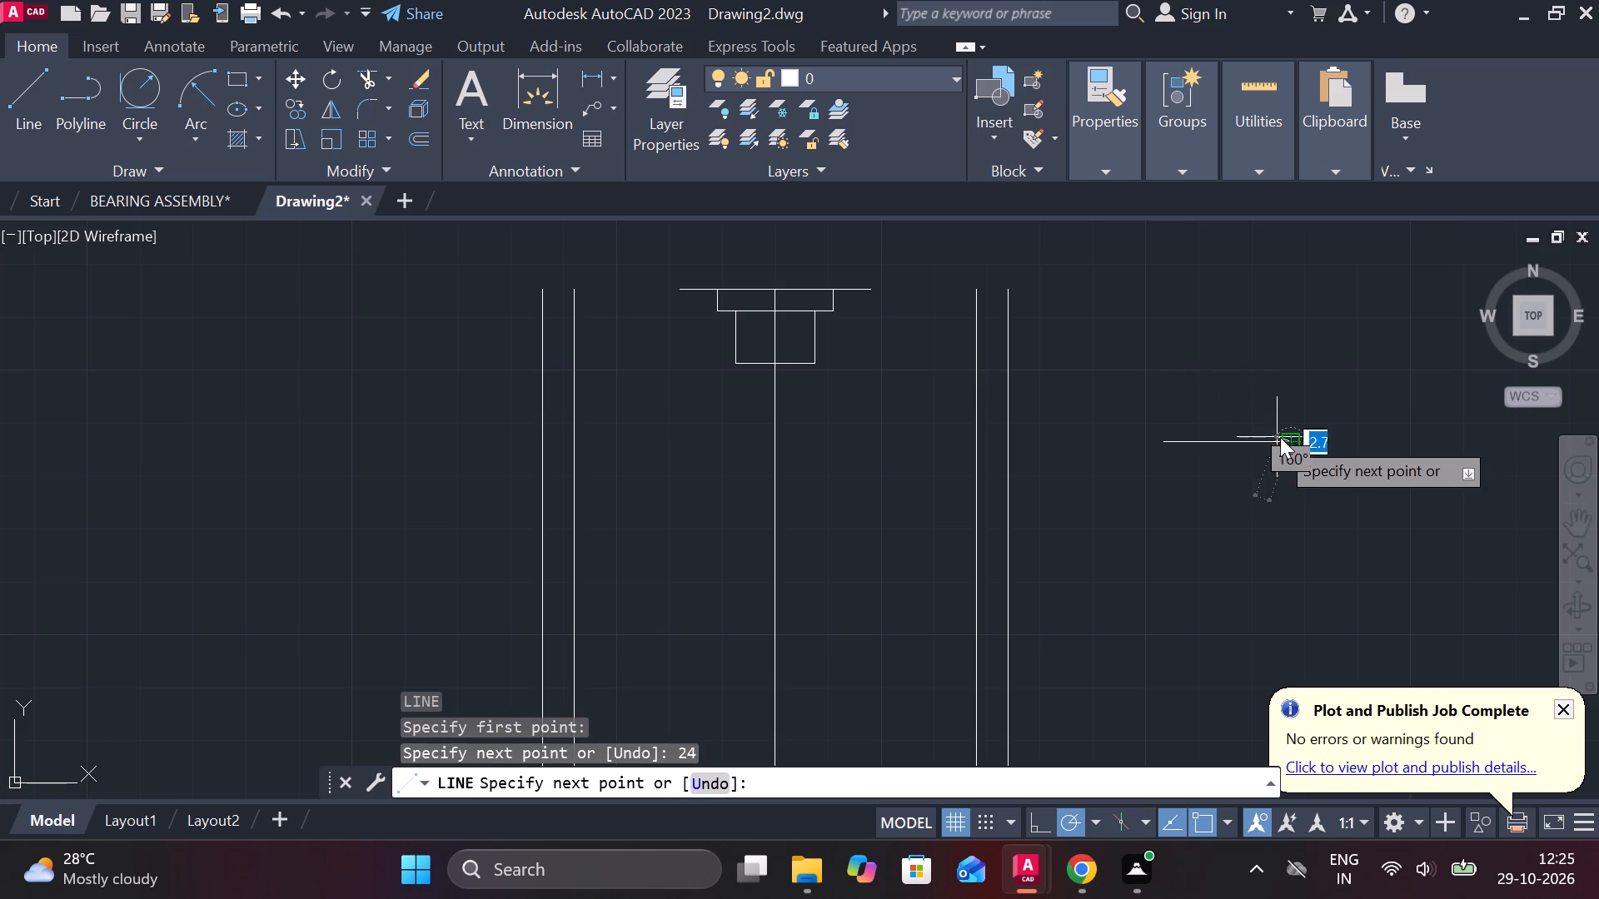
pyautogui.press('Escape')
# Move the 24 line by its midpoint onto the centre line at the bottom edge of the small stepped block.
pyautogui.click(1148, 417)
pyautogui.click(1303, 481)
pyautogui.press('n')
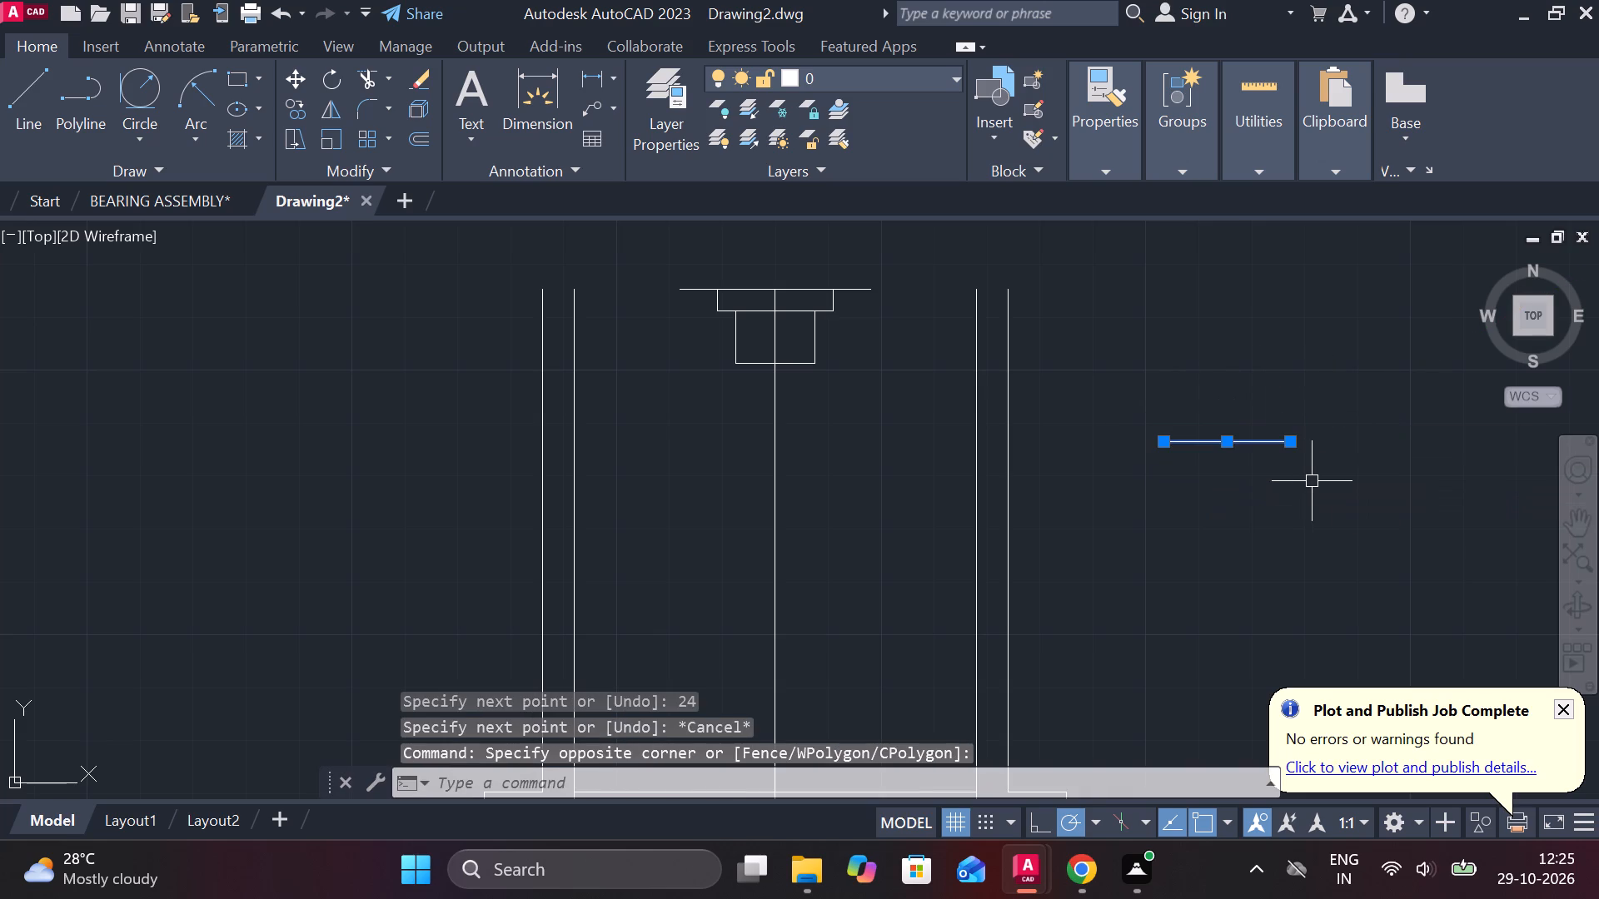
pyautogui.press('BackSpace')
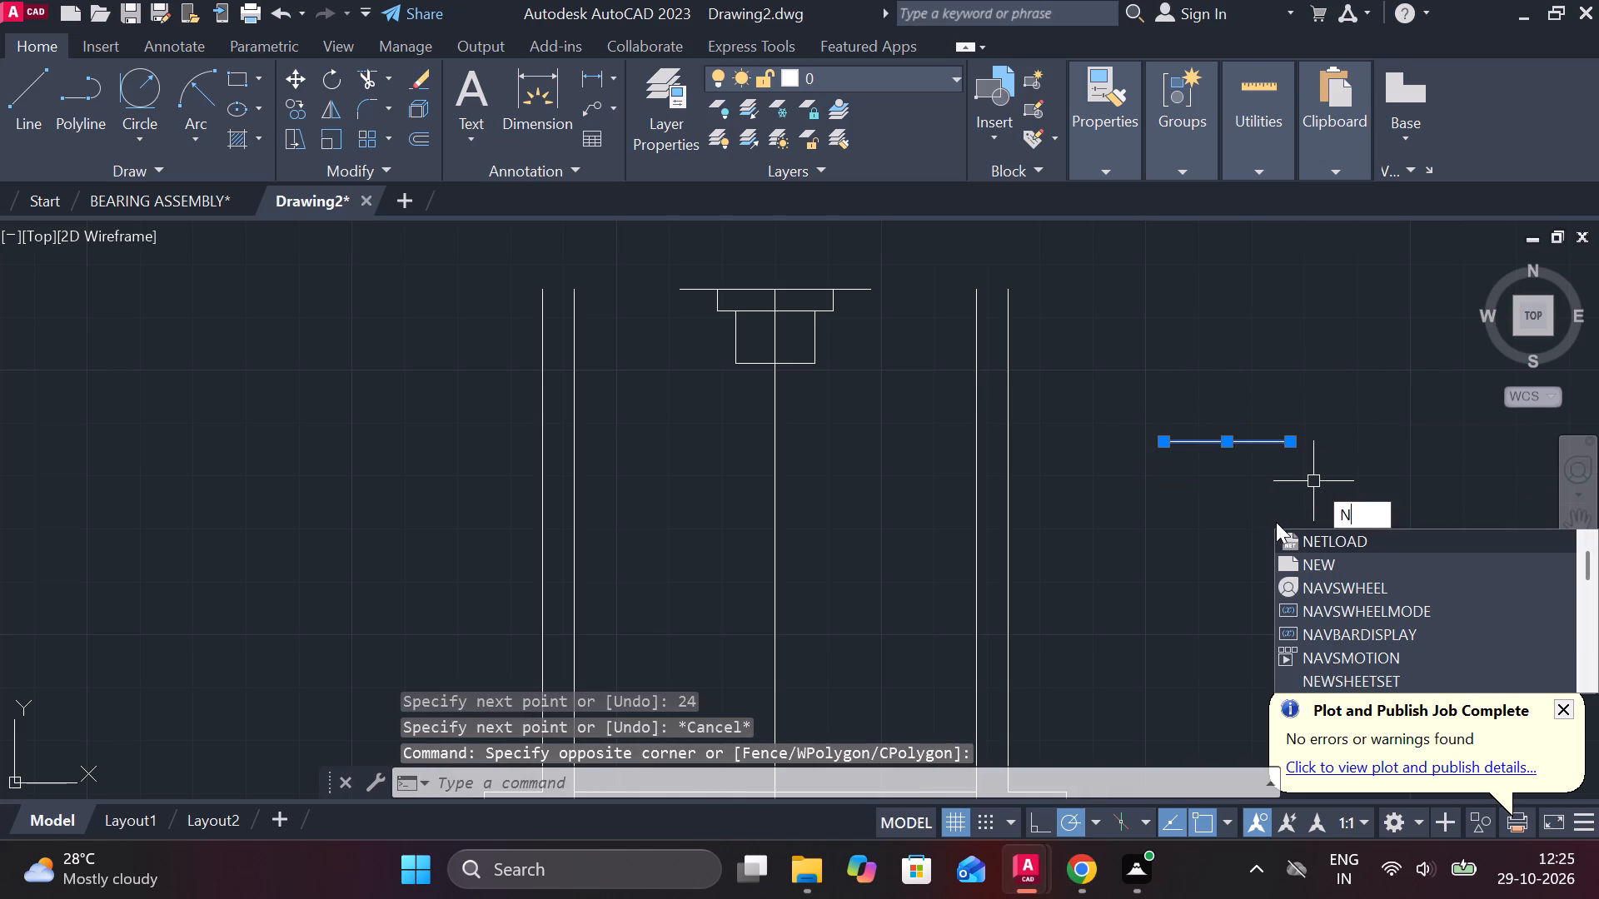
pyautogui.press('BackSpace')
pyautogui.press('m')
pyautogui.press('Return')
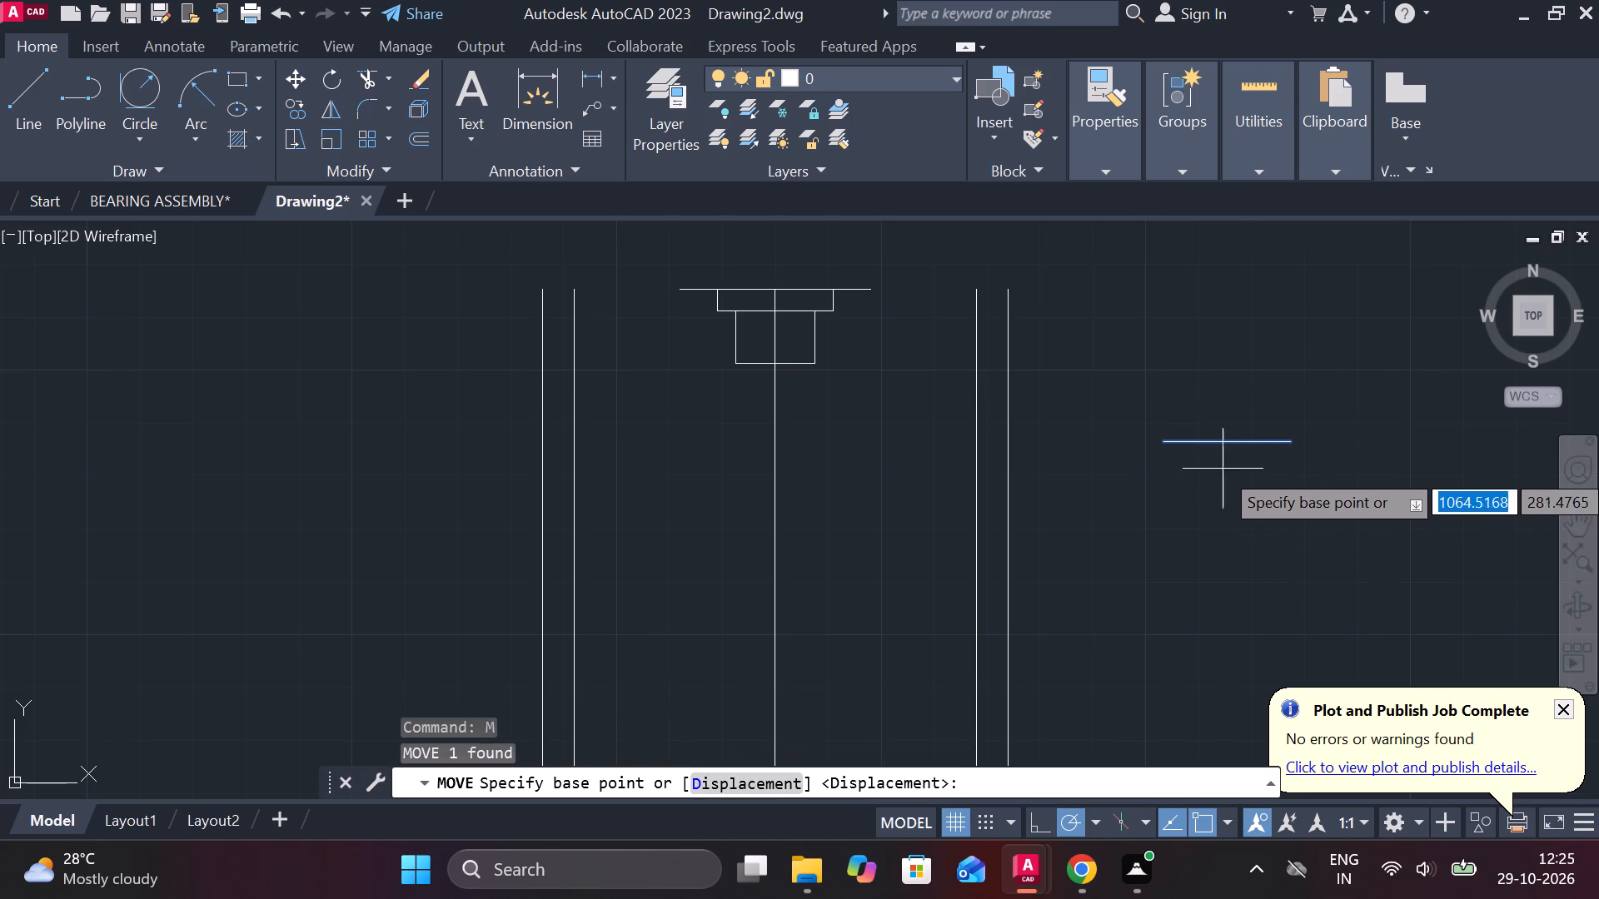
pyautogui.click(1225, 445)
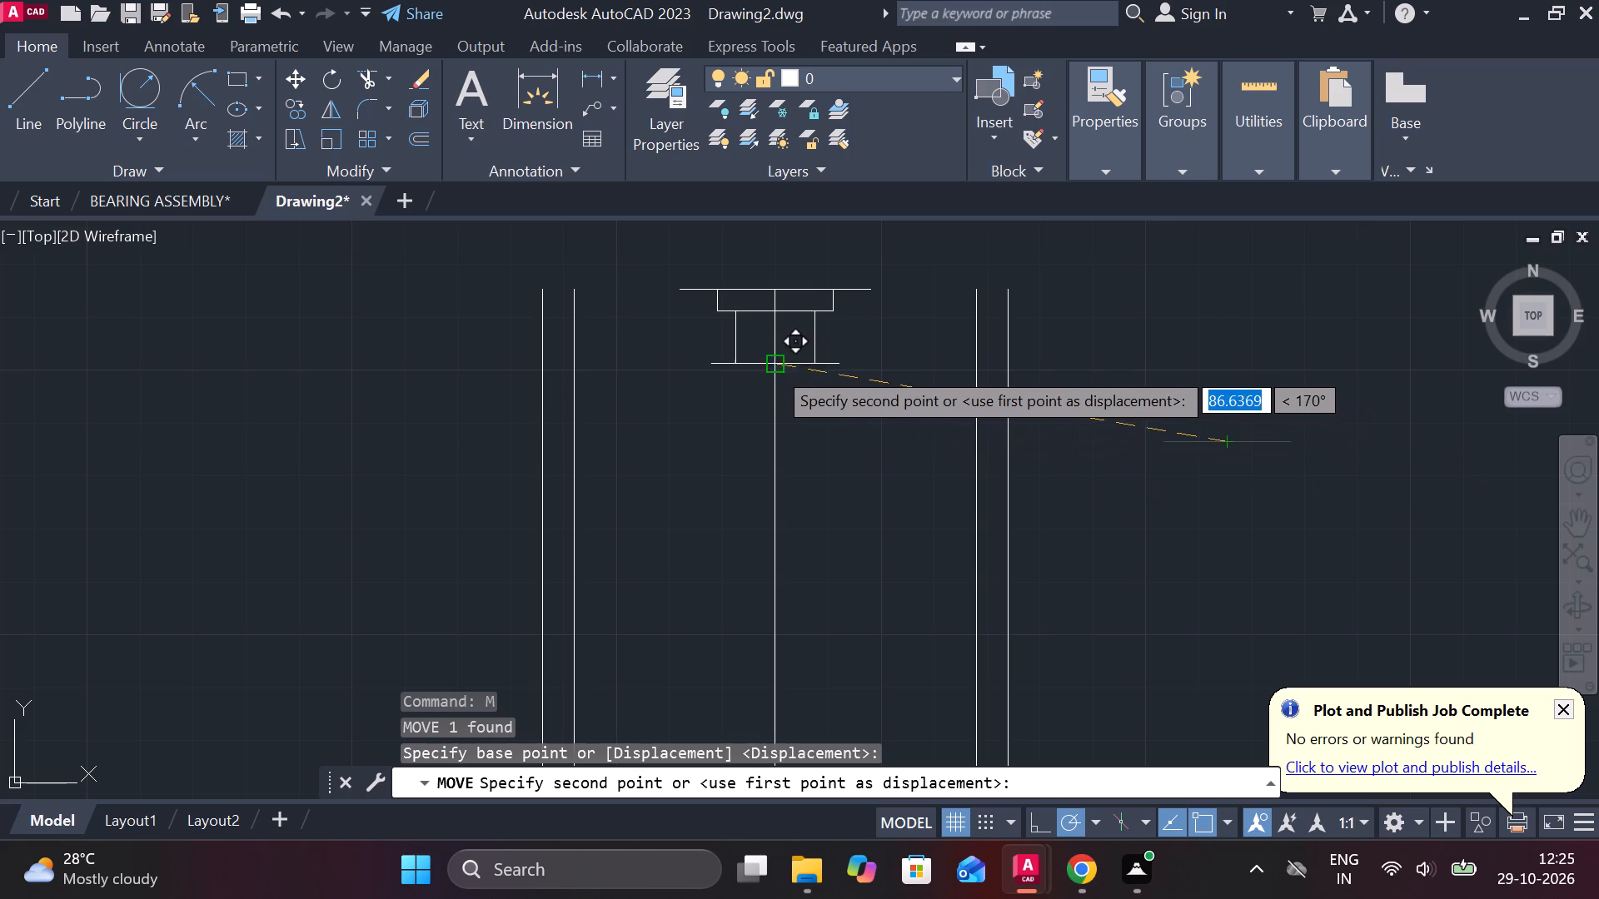
pyautogui.click(774, 366)
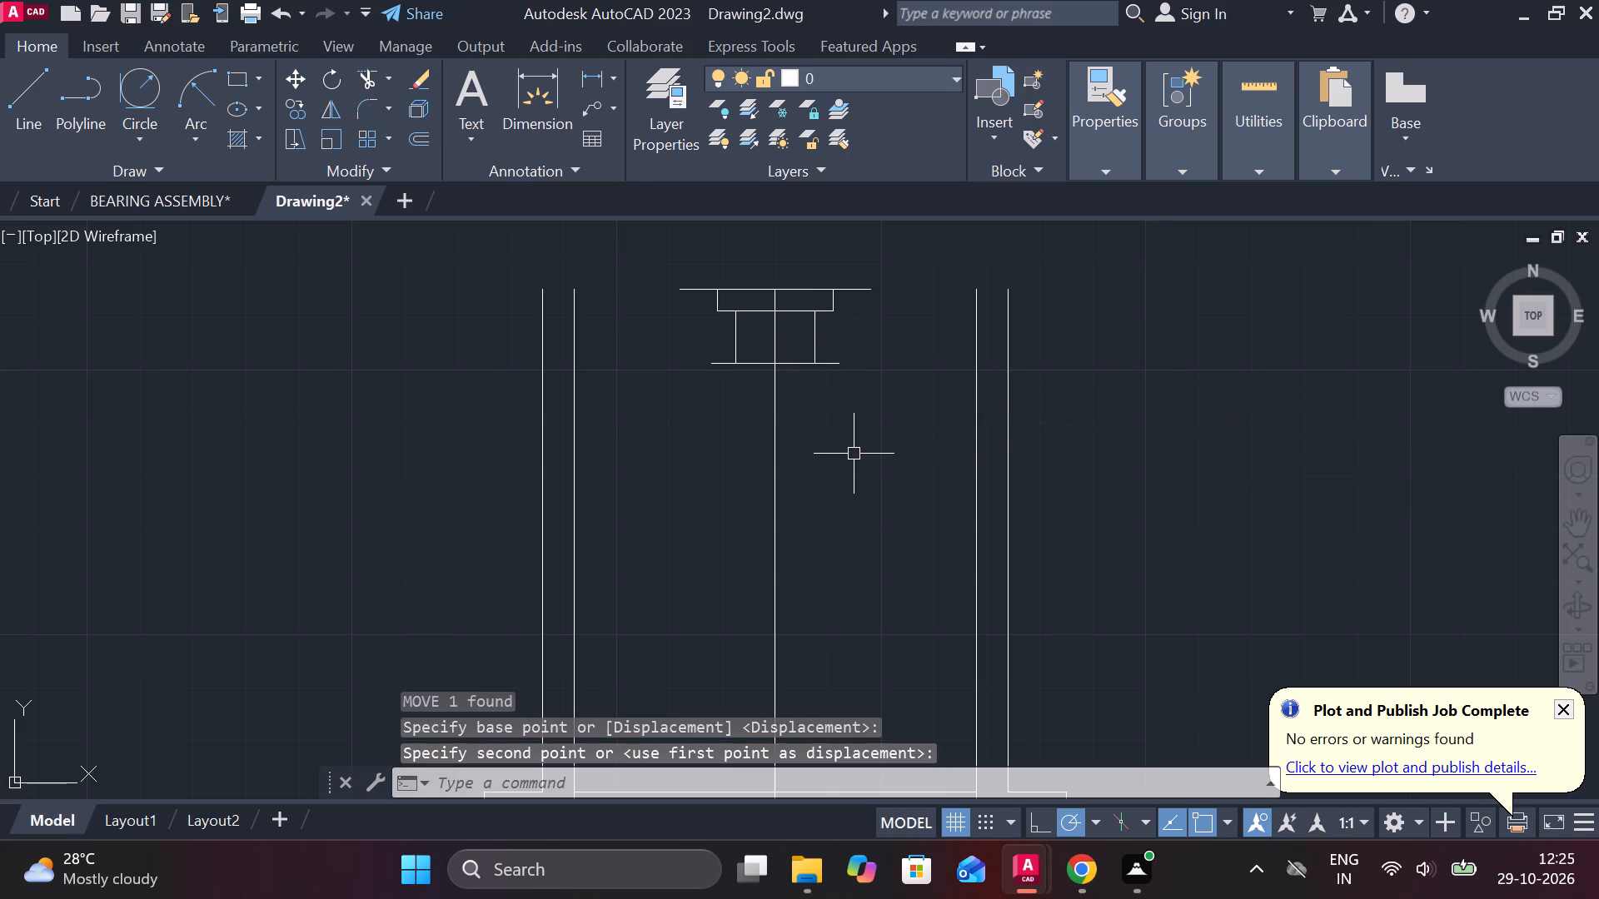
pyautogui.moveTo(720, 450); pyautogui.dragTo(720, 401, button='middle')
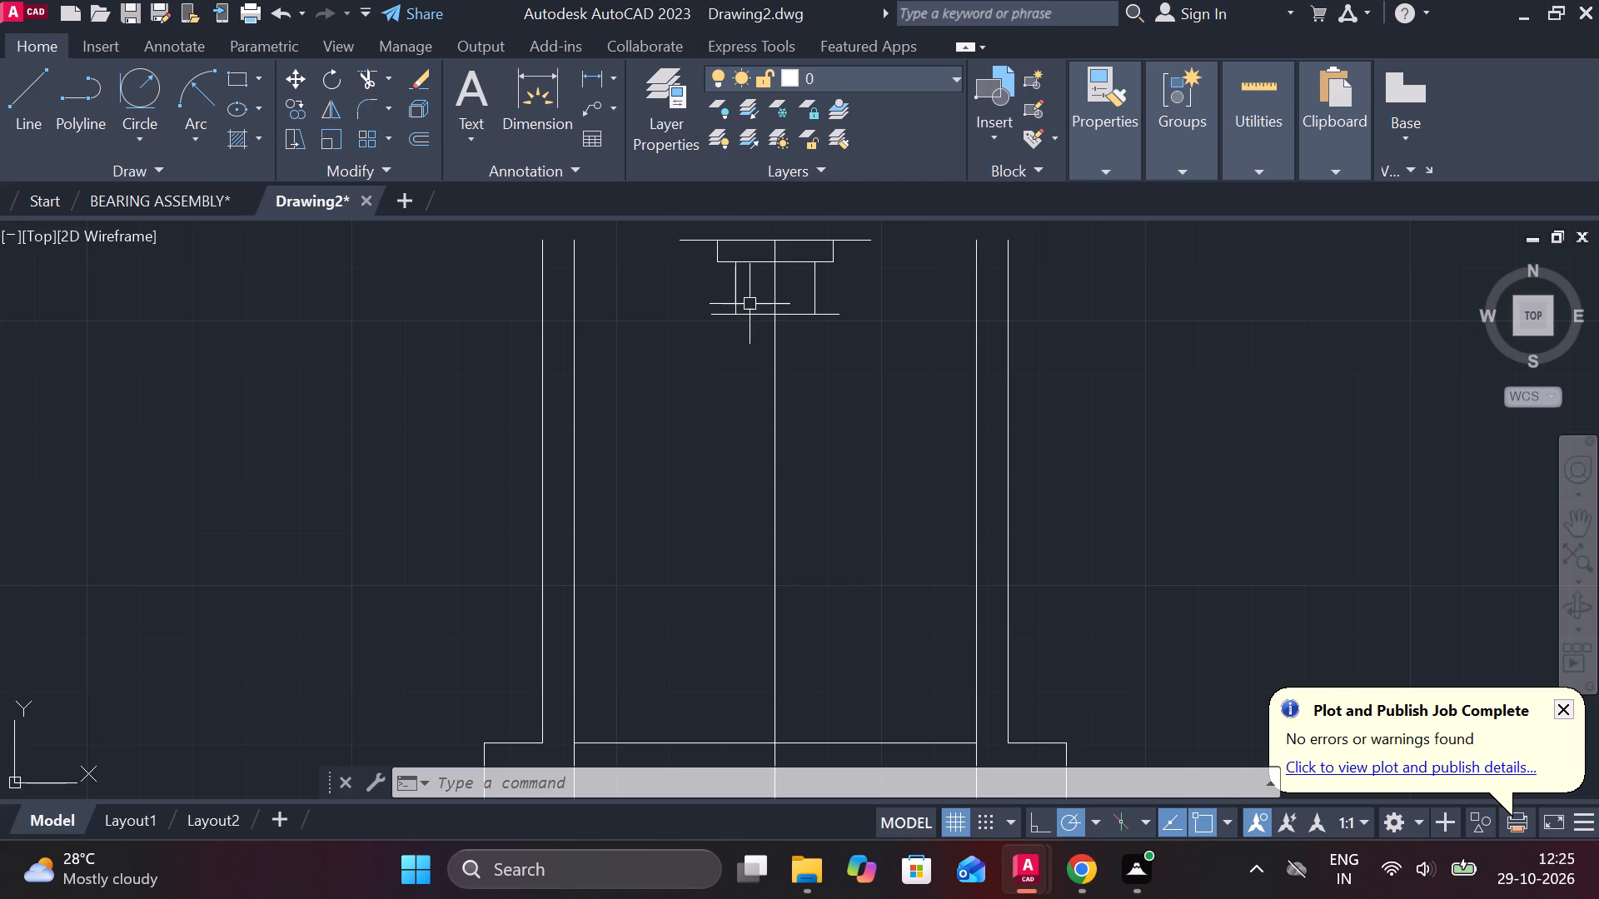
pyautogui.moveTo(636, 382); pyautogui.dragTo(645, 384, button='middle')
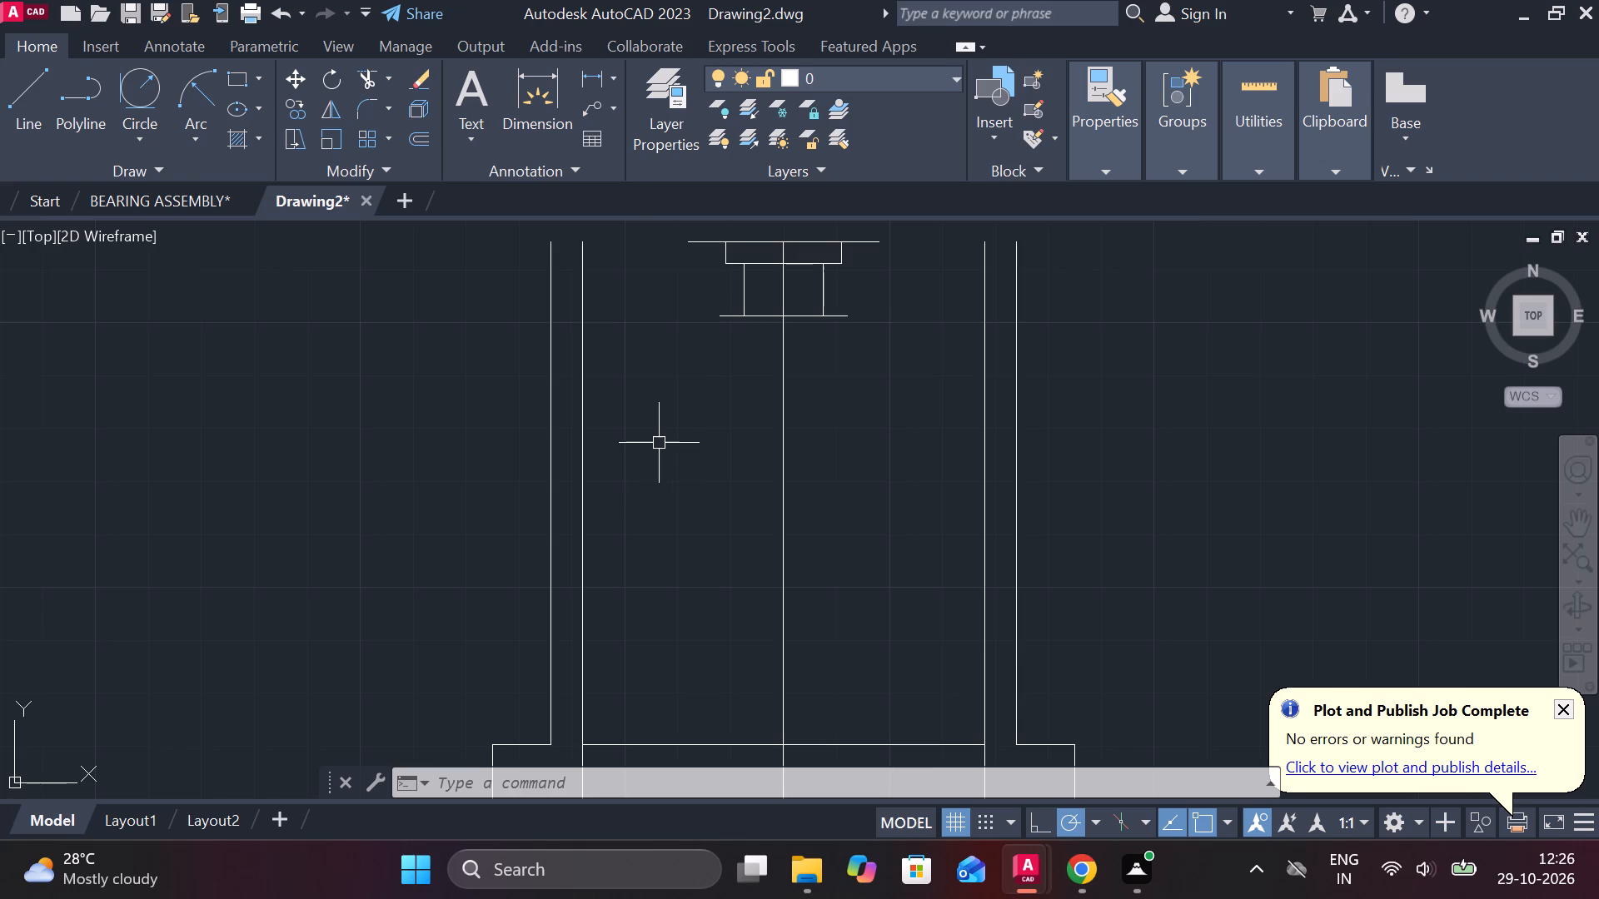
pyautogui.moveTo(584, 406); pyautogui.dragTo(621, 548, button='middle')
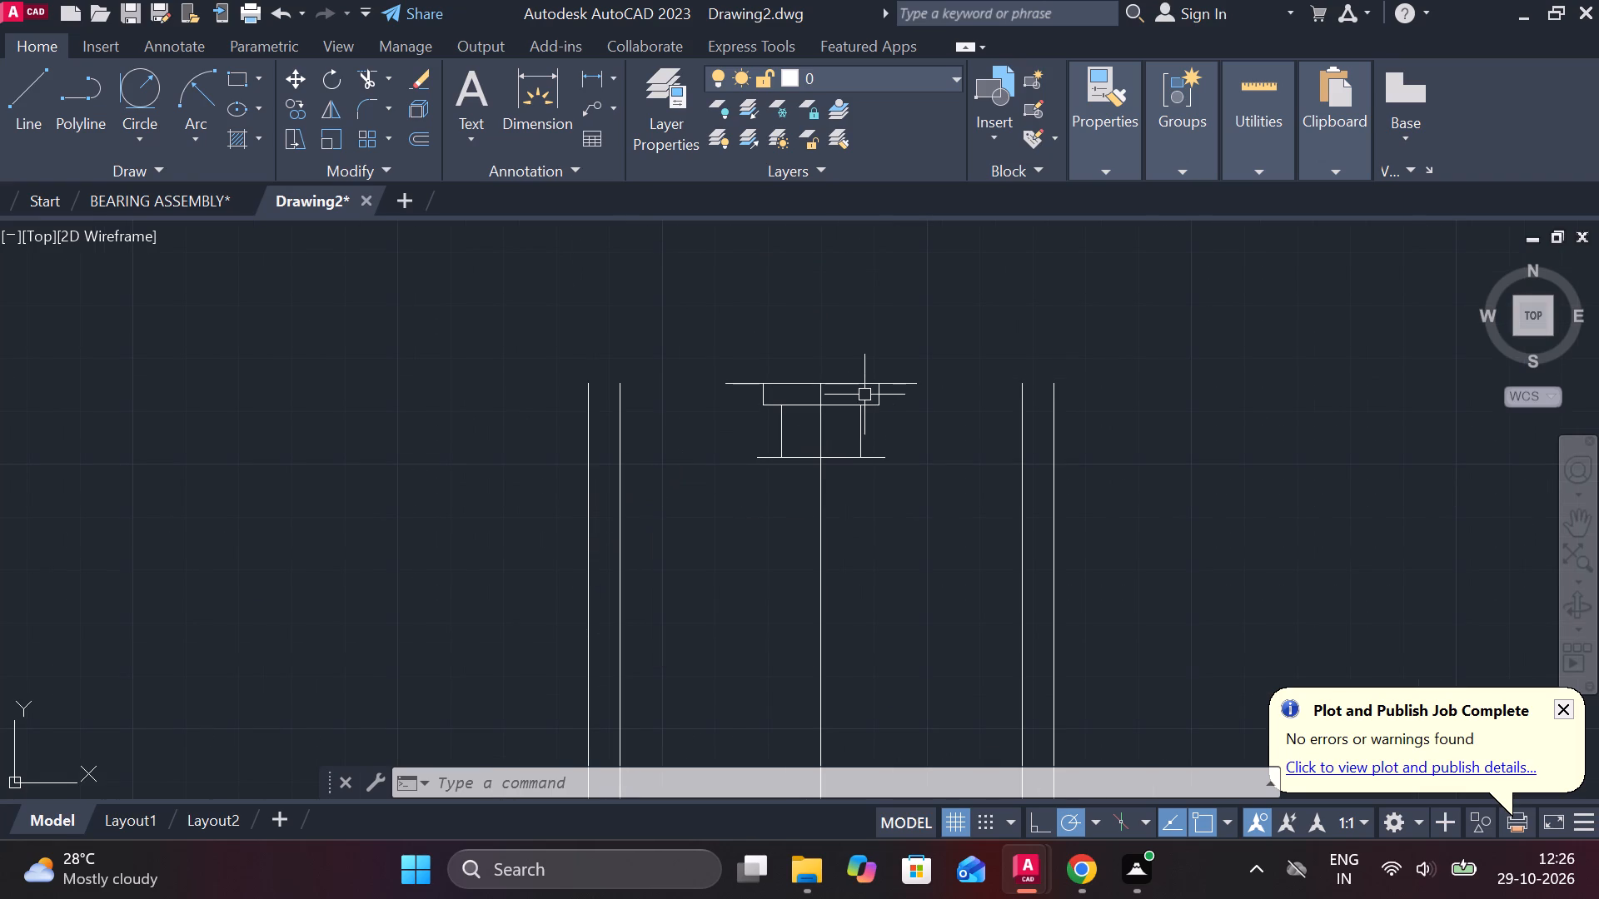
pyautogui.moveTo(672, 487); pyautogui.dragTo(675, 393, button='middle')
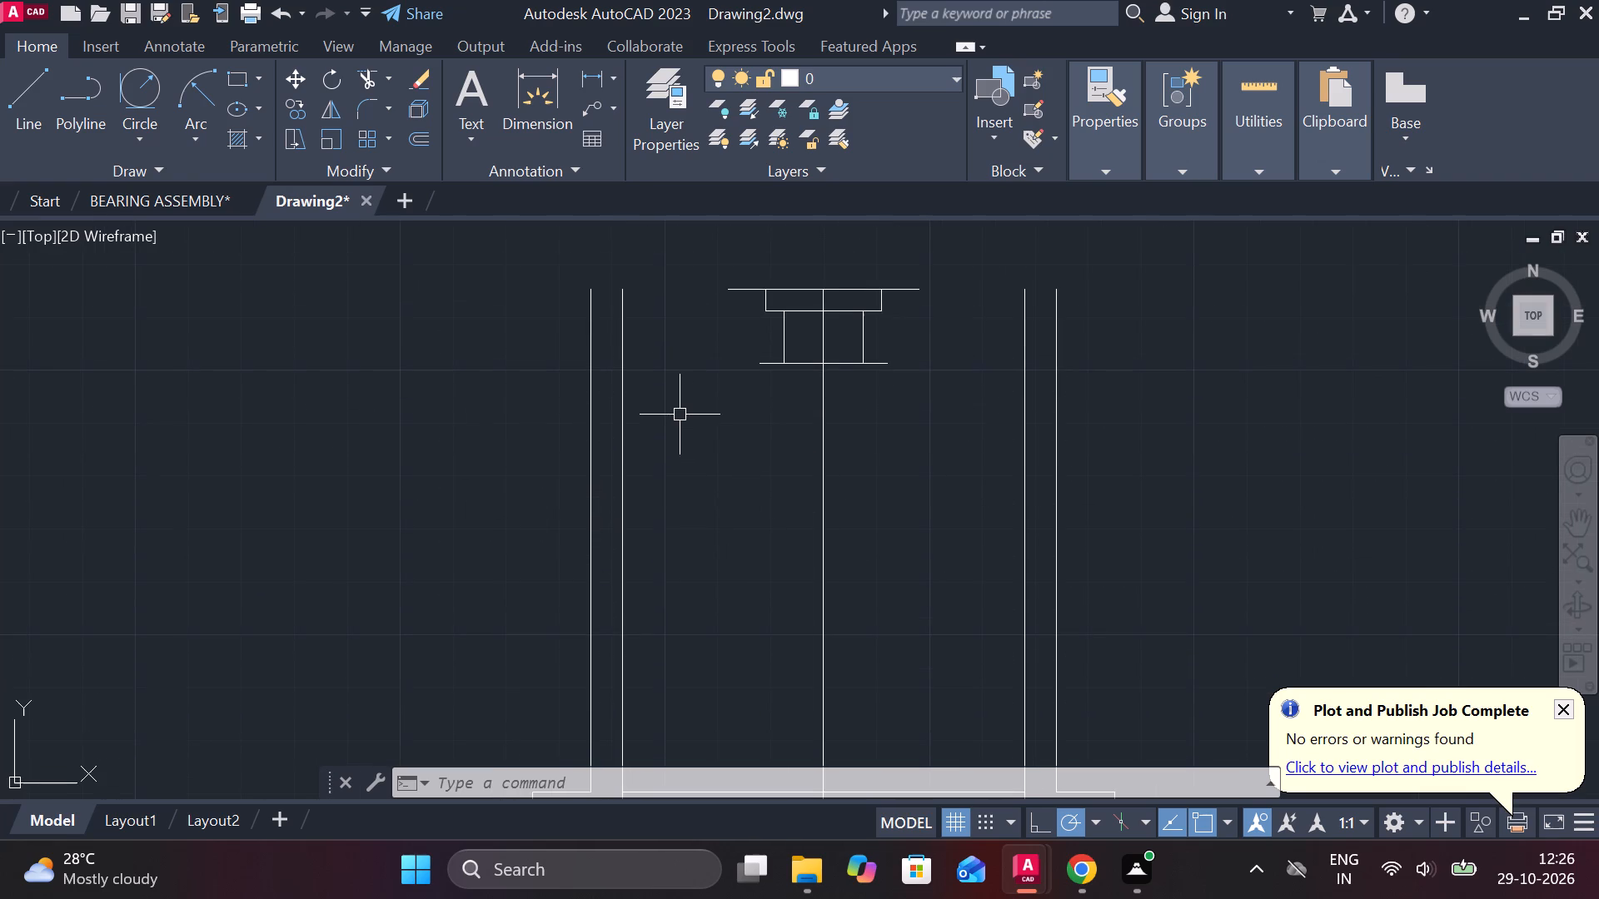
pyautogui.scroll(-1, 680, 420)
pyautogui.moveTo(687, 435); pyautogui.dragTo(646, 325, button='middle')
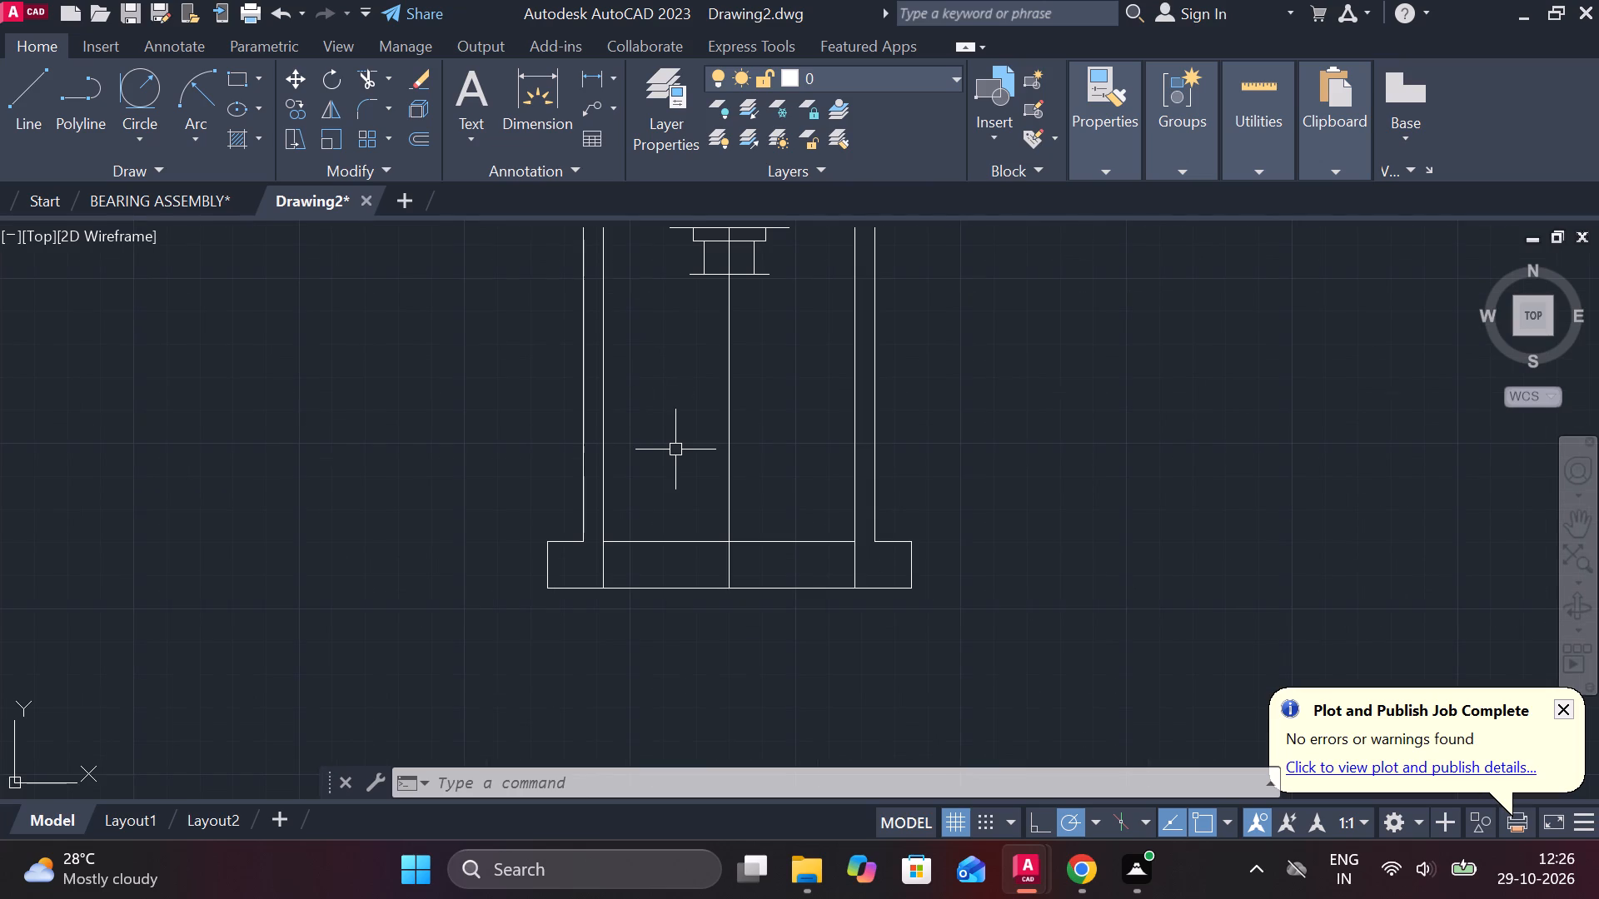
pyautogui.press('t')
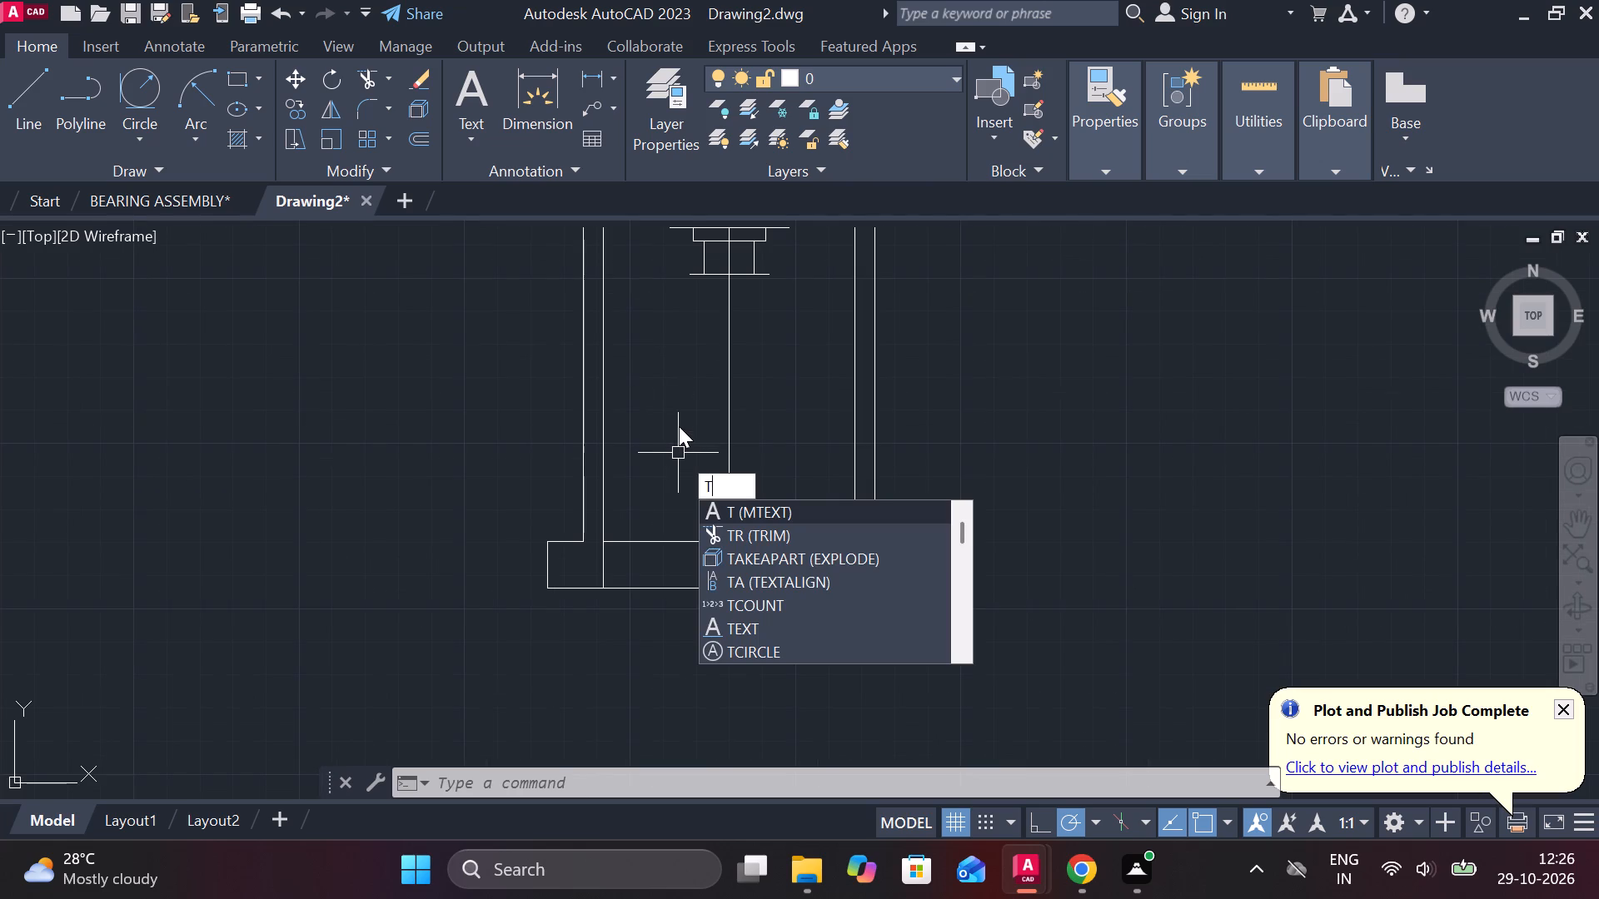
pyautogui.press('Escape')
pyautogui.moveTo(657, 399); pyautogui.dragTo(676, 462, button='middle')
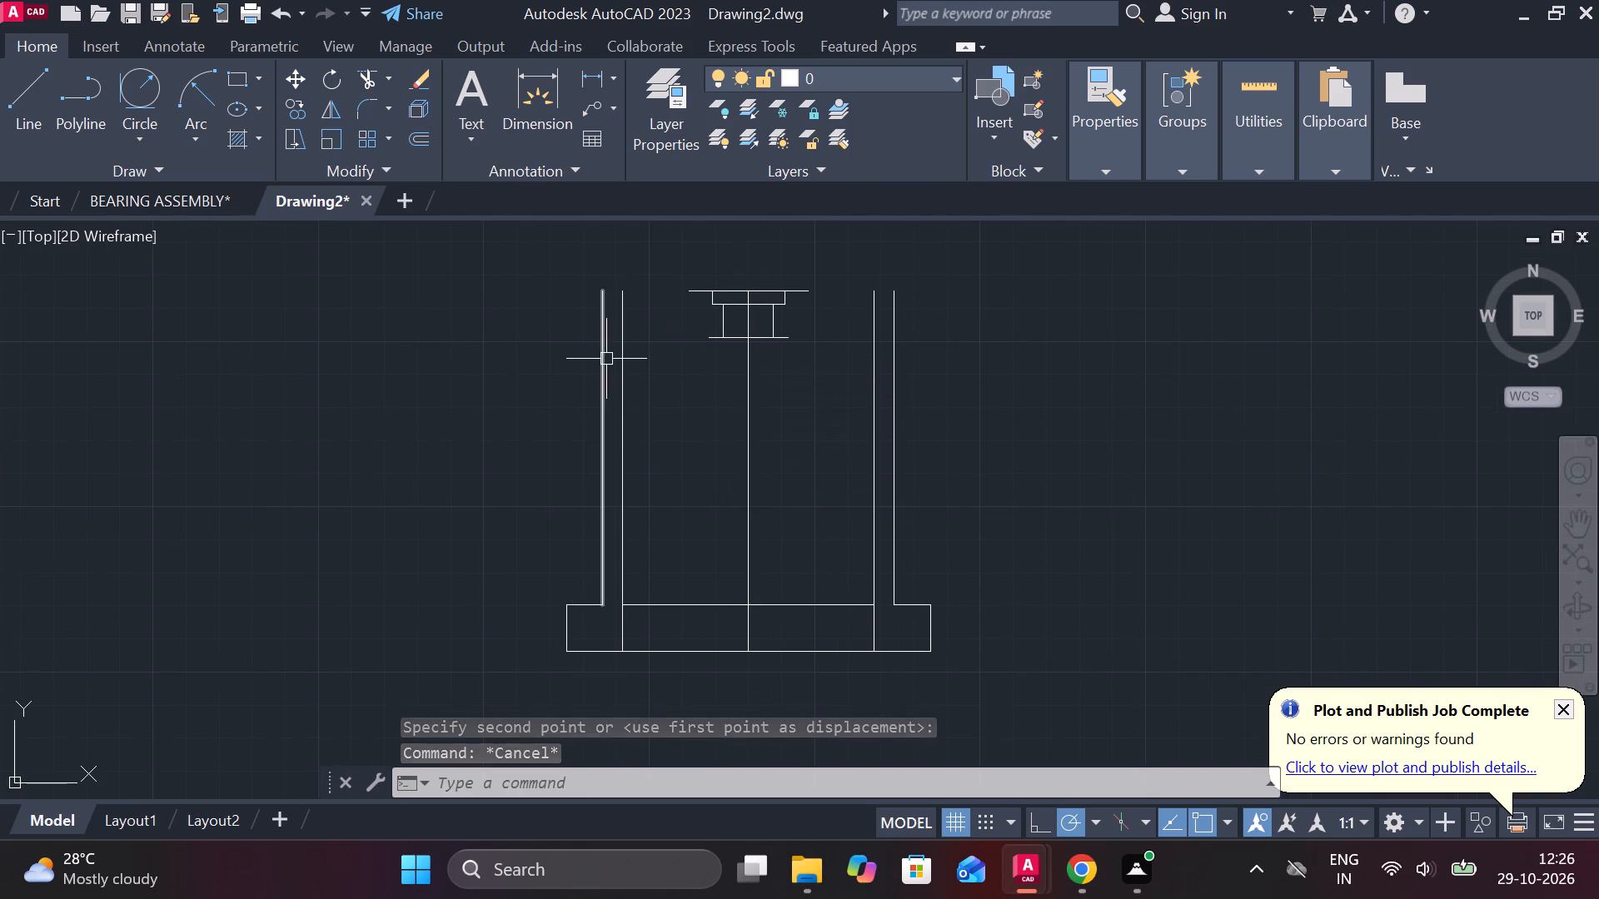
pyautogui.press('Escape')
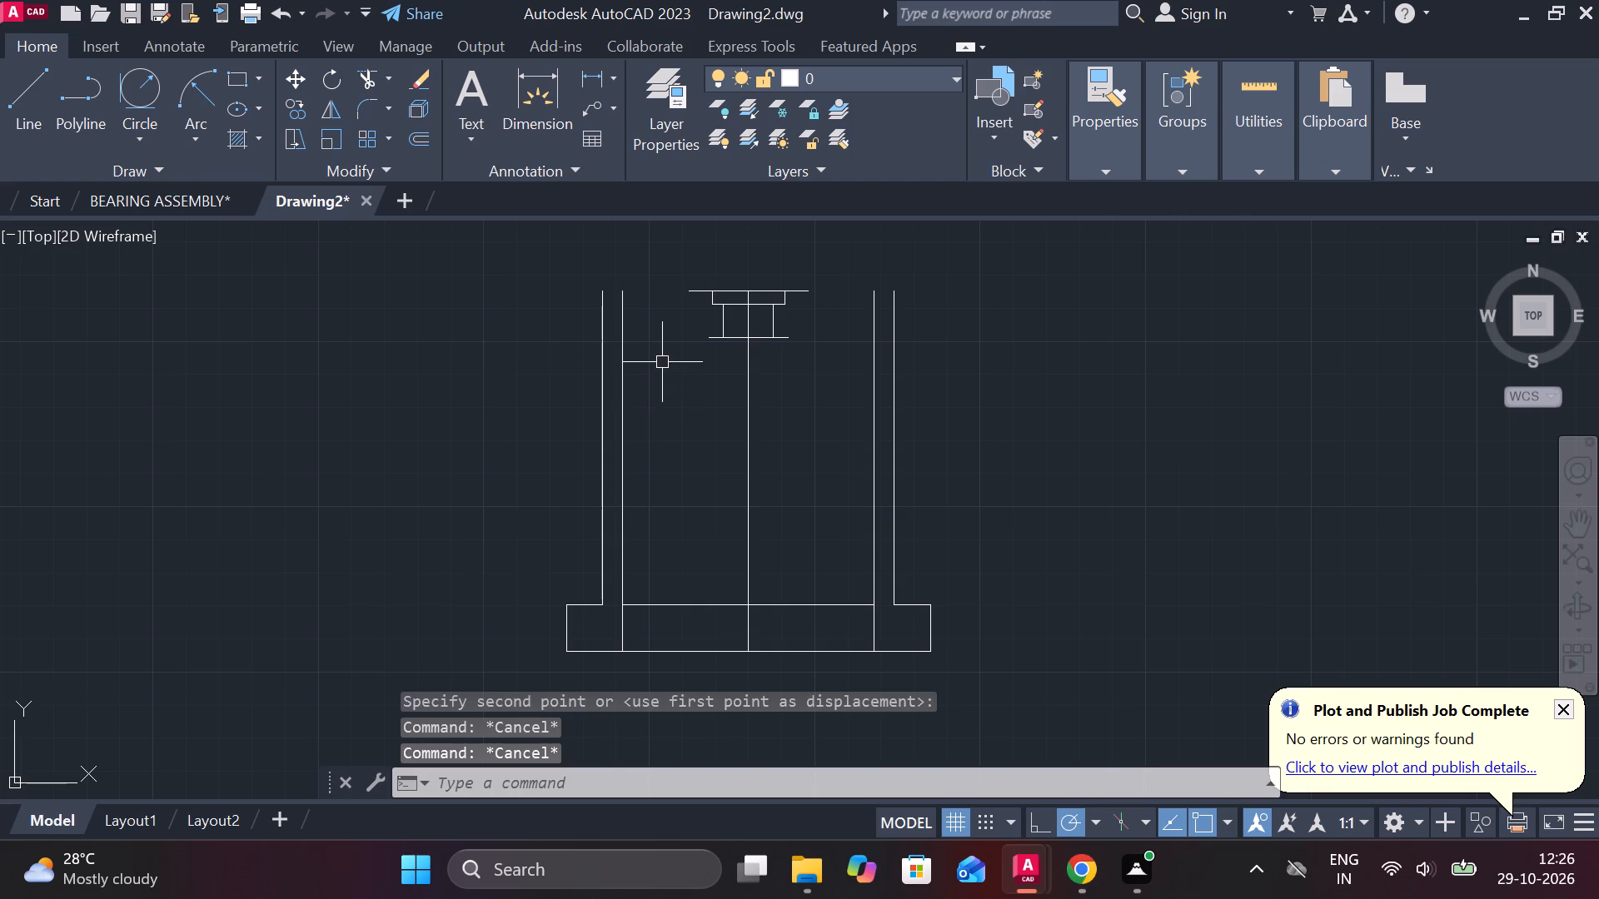
# Draw a horizontal line from the left end of the 24 line to the left inner wall line.
pyautogui.press('l')
pyautogui.press('Return')
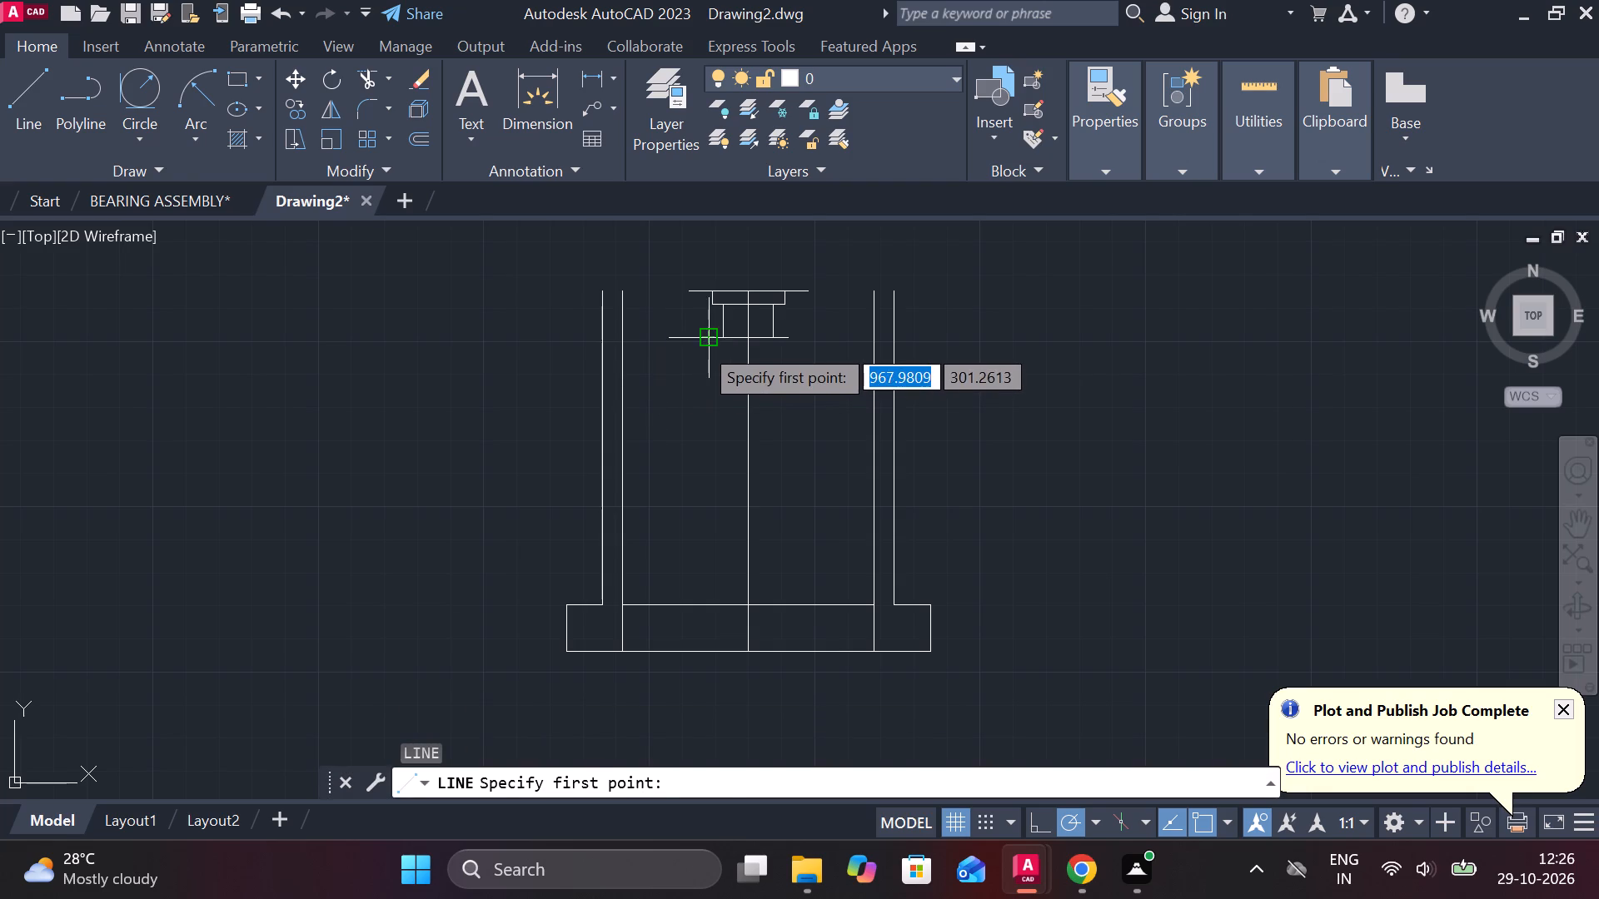
pyautogui.click(700, 344)
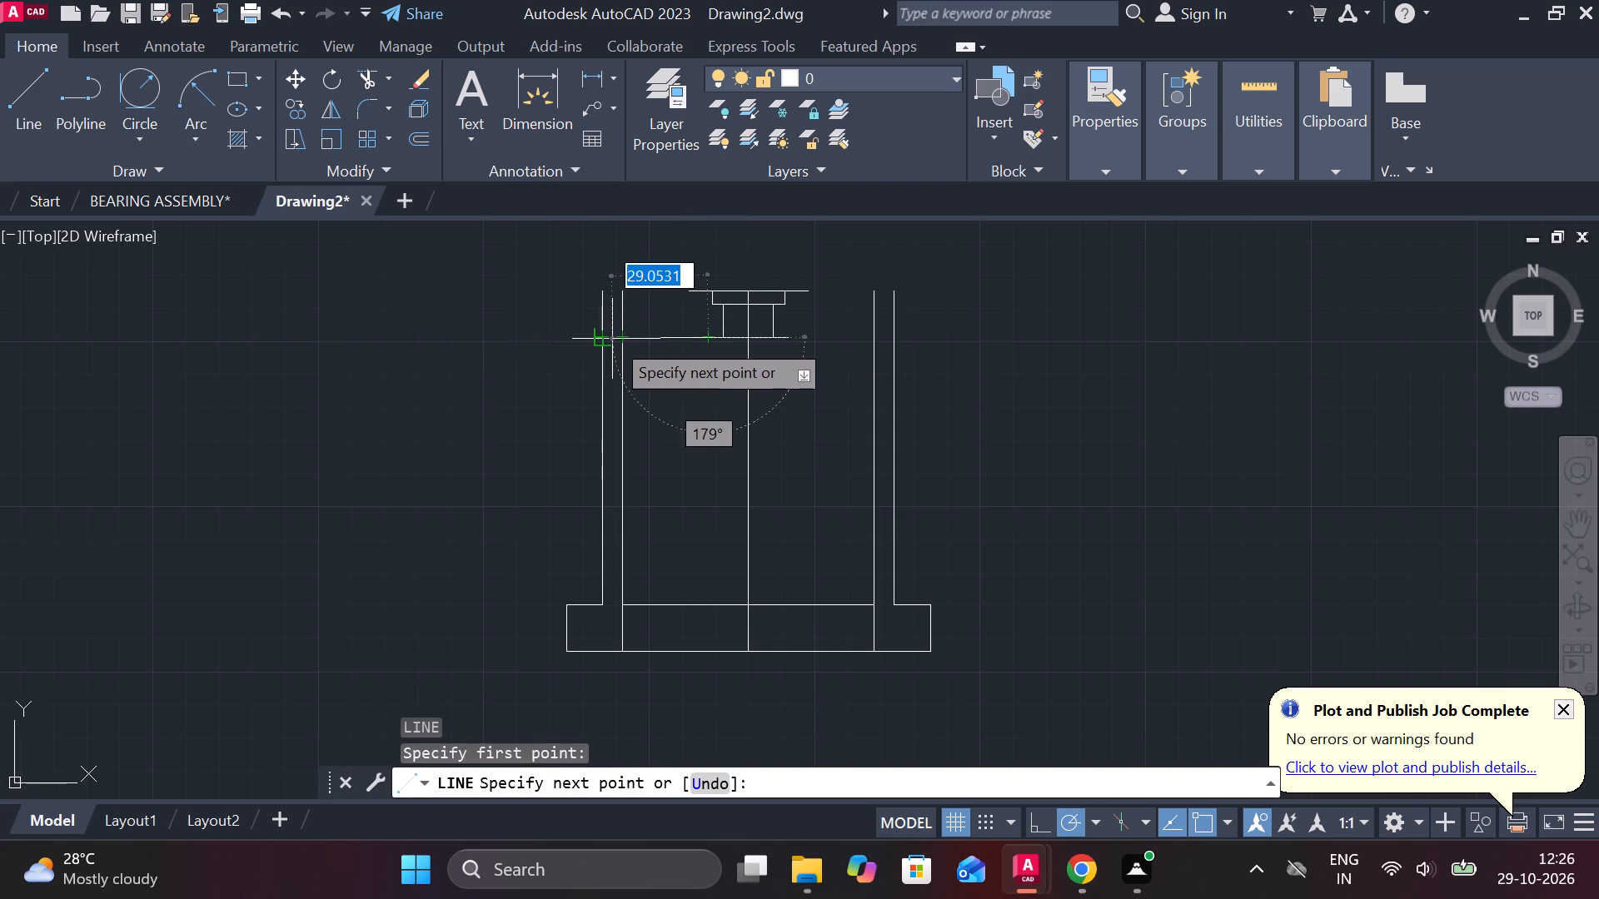
pyautogui.click(618, 339)
pyautogui.press('Escape')
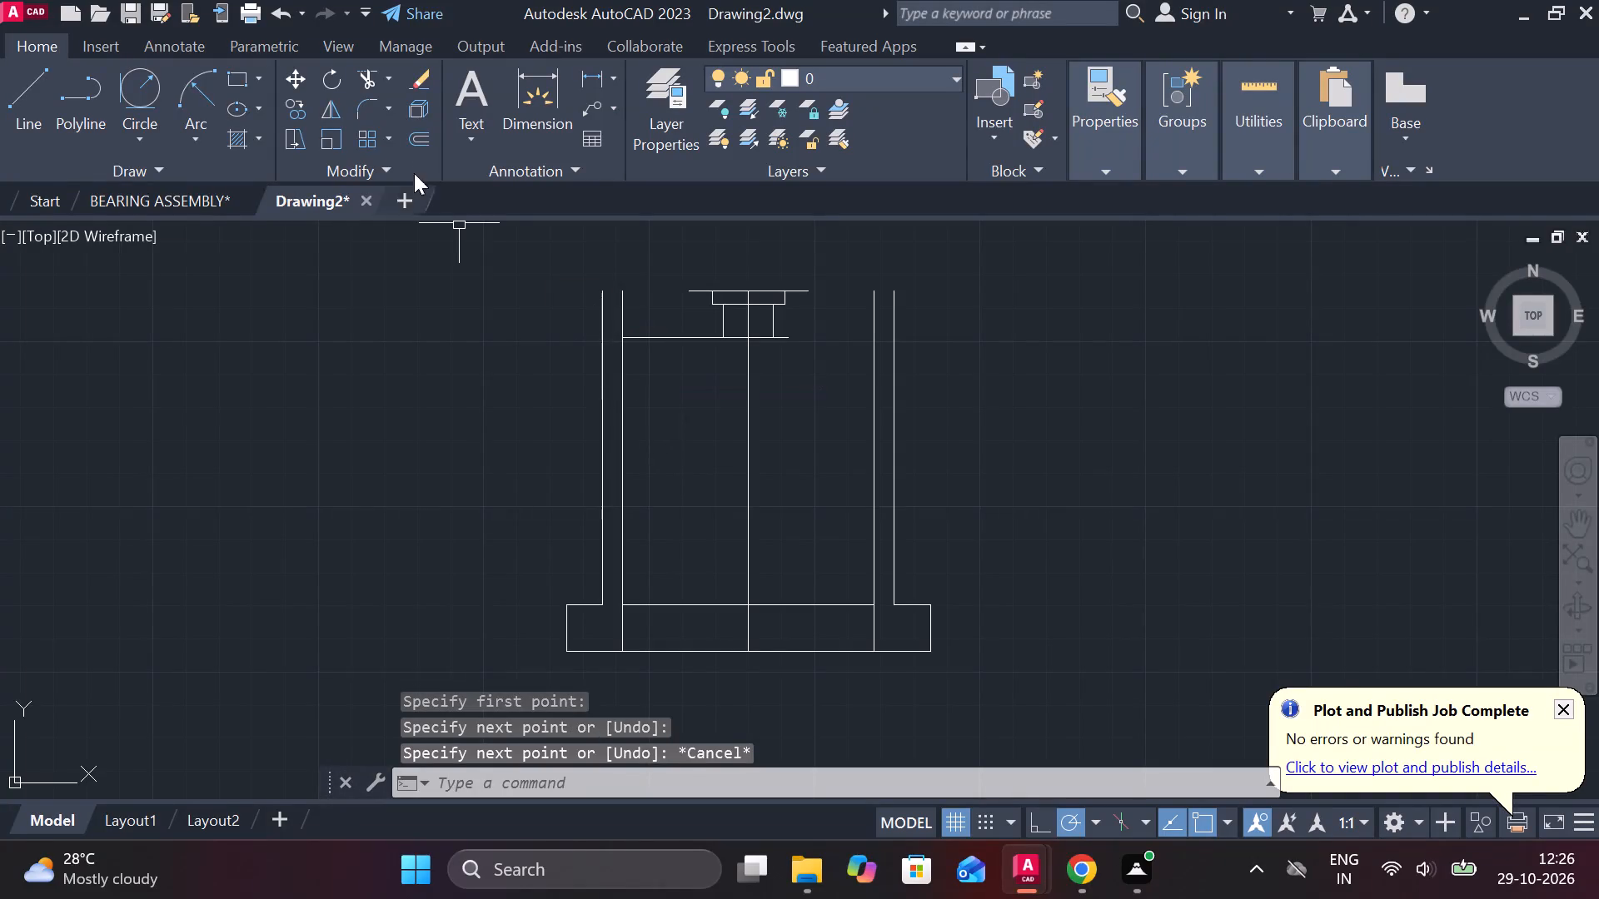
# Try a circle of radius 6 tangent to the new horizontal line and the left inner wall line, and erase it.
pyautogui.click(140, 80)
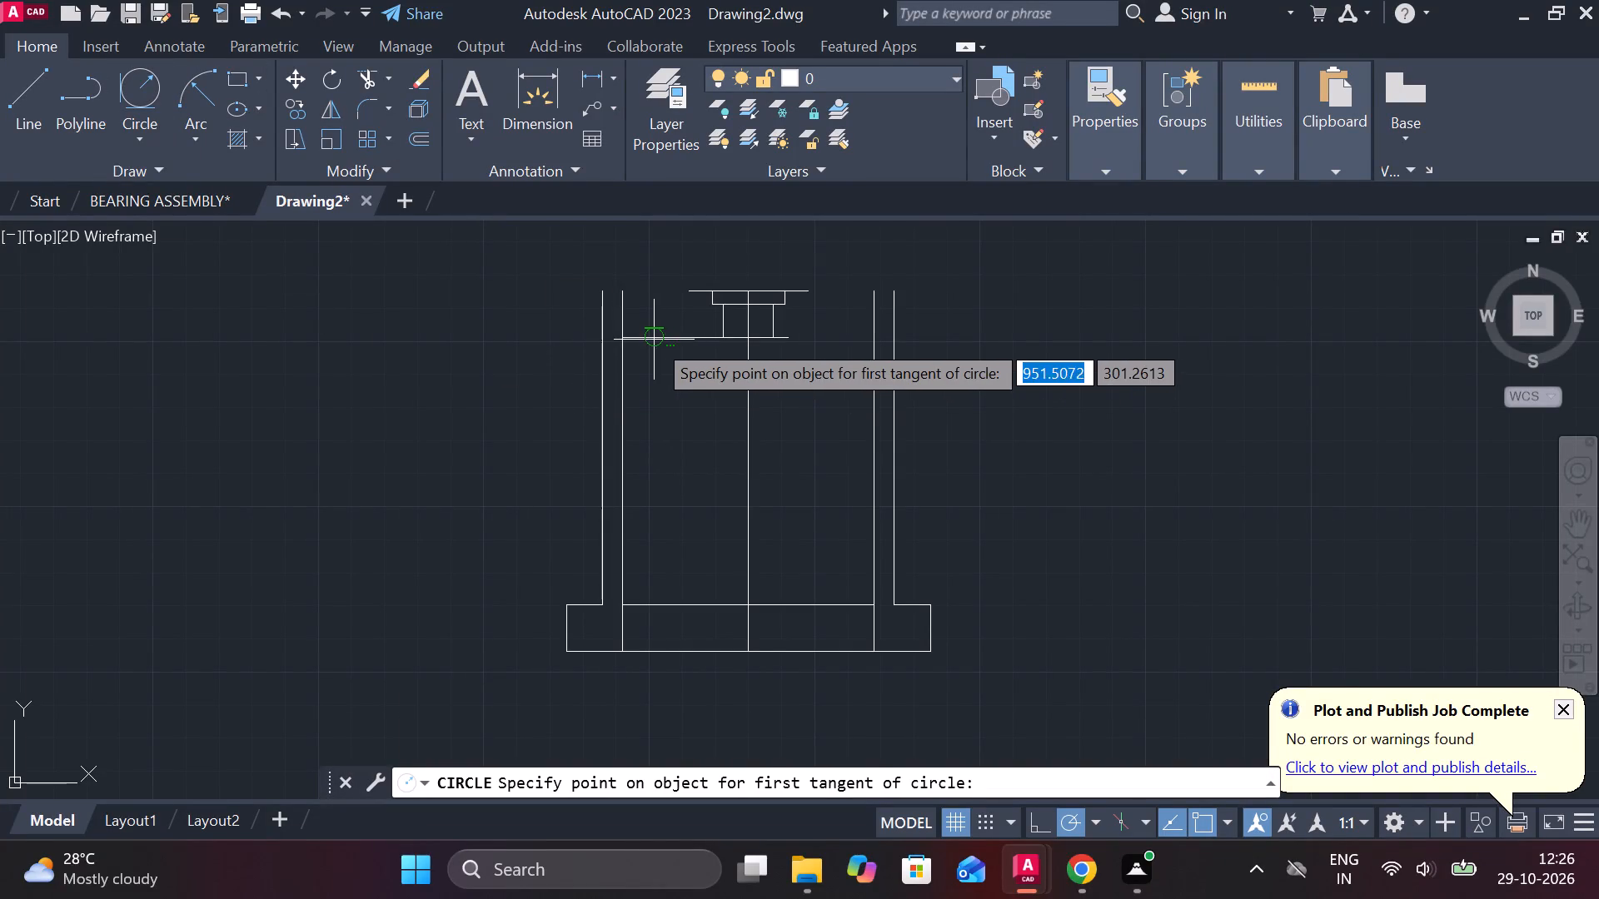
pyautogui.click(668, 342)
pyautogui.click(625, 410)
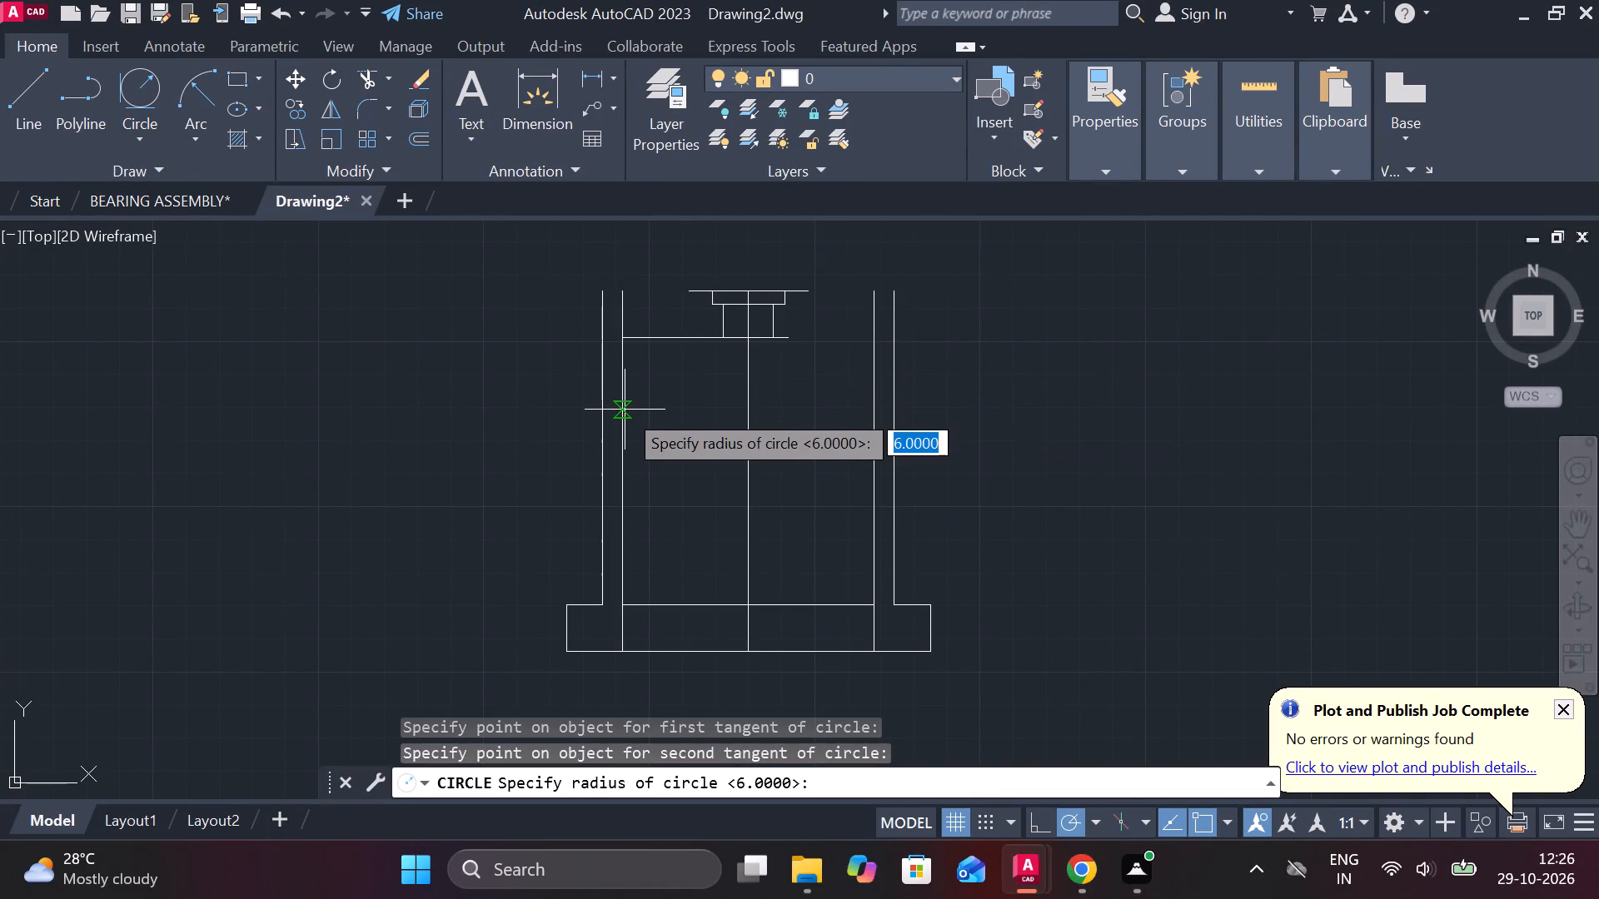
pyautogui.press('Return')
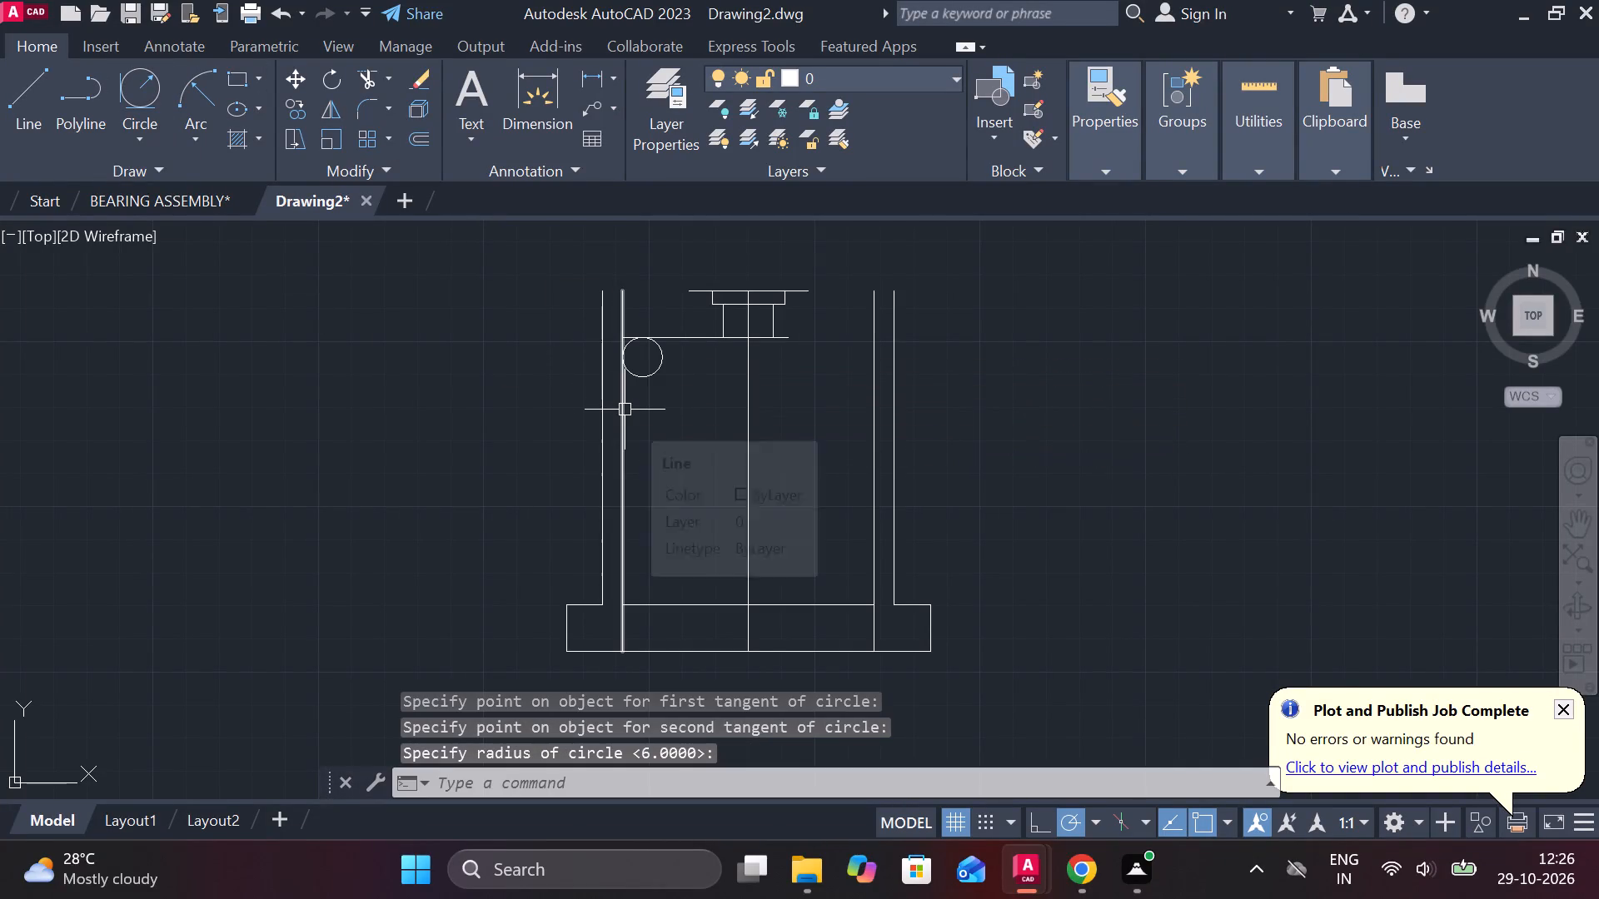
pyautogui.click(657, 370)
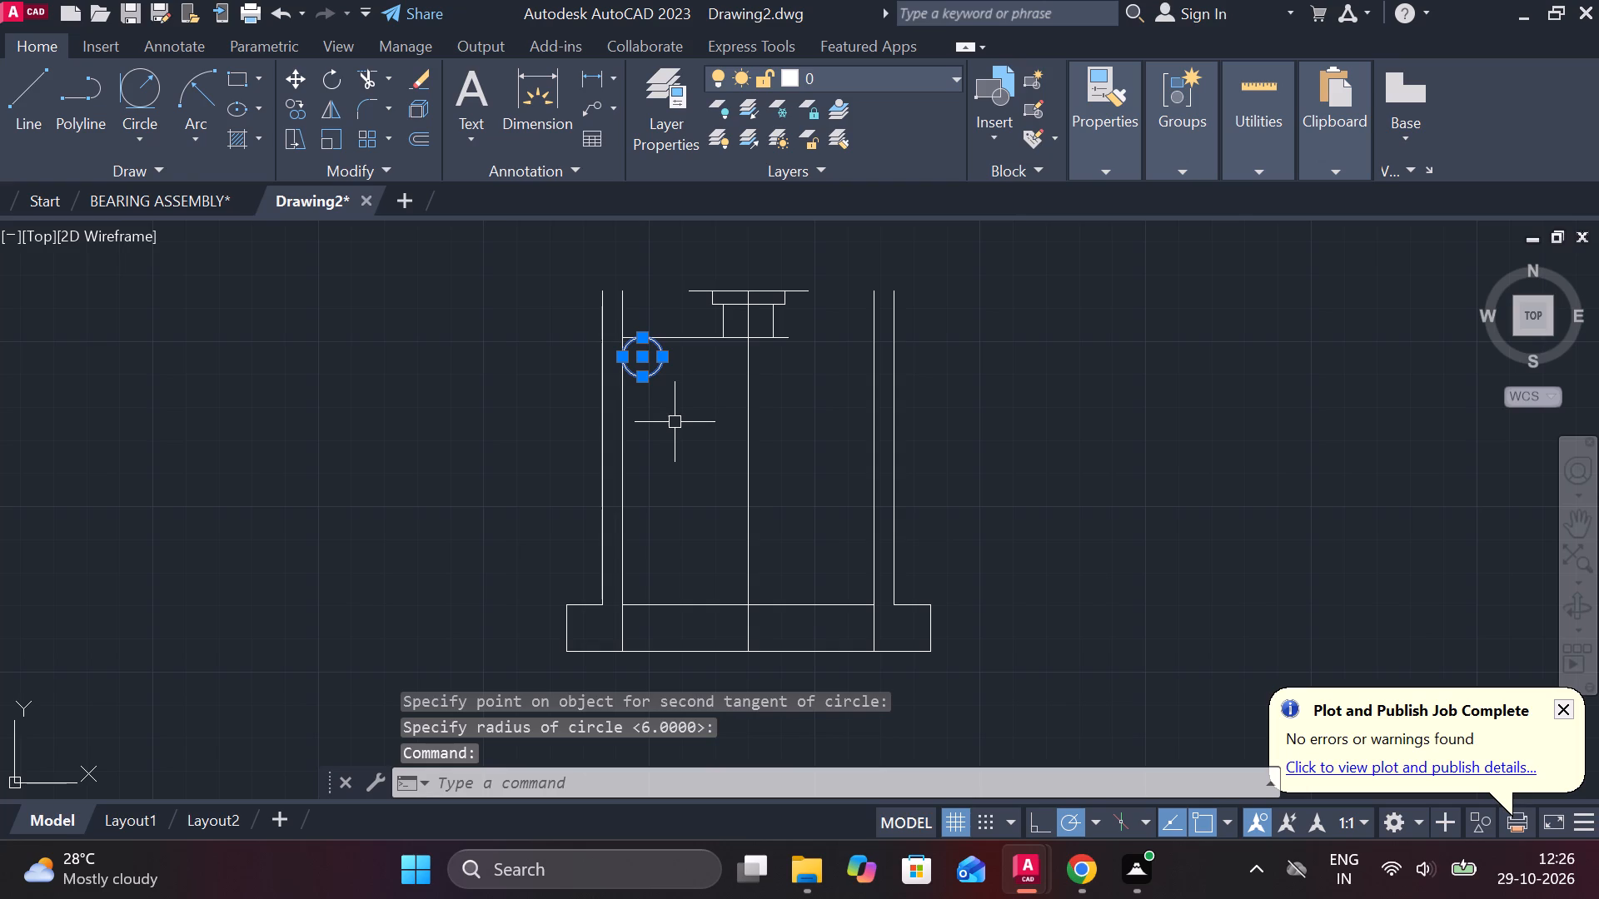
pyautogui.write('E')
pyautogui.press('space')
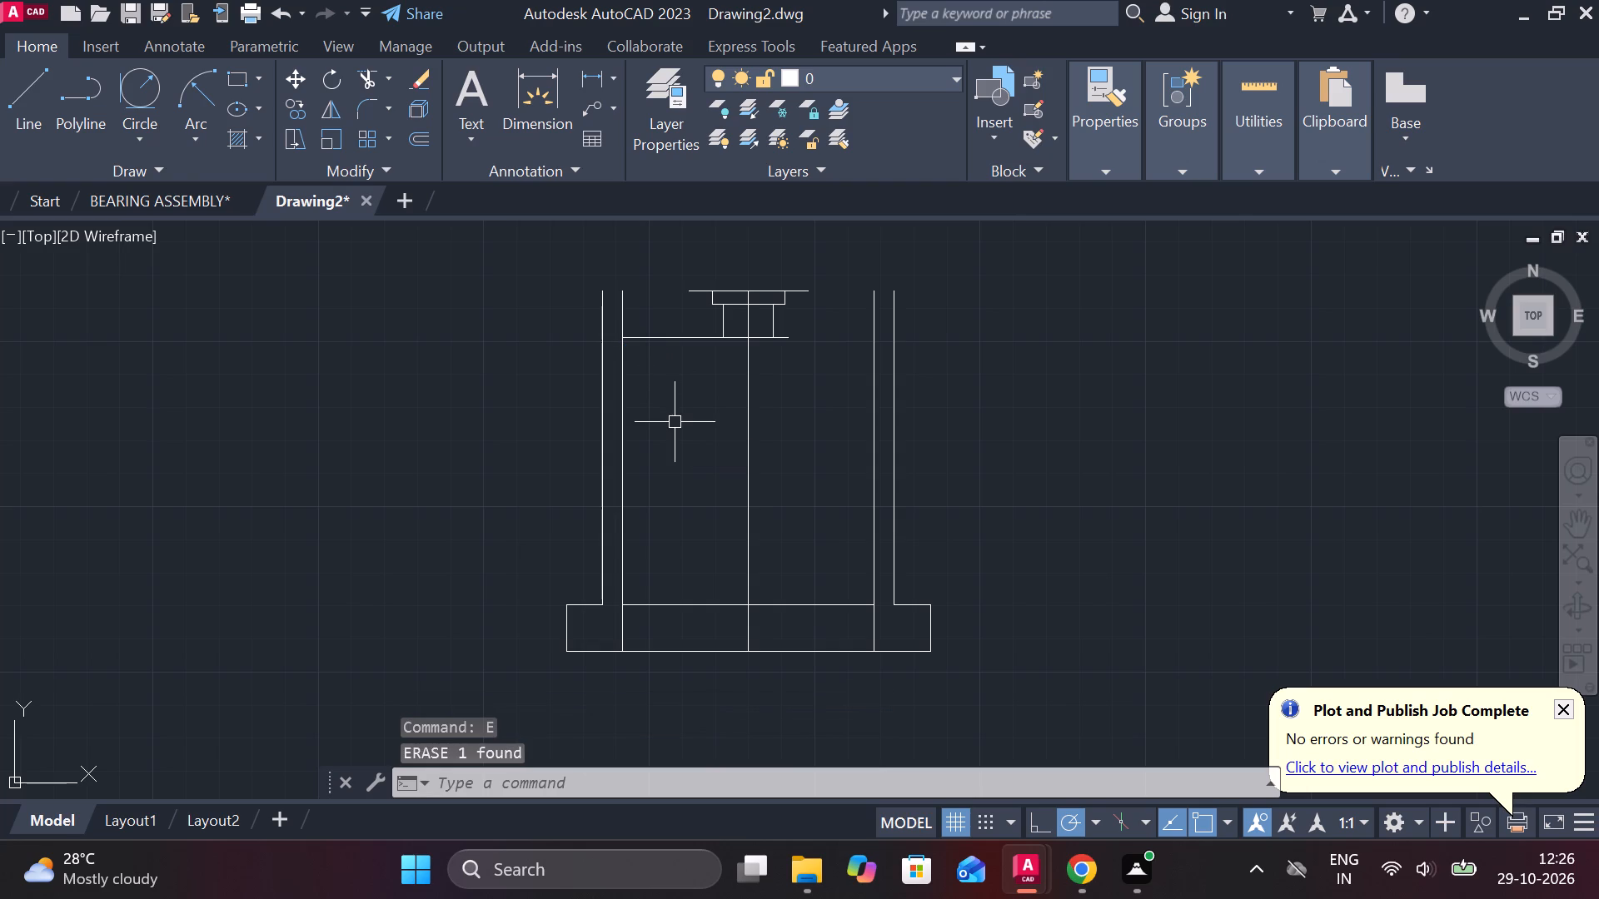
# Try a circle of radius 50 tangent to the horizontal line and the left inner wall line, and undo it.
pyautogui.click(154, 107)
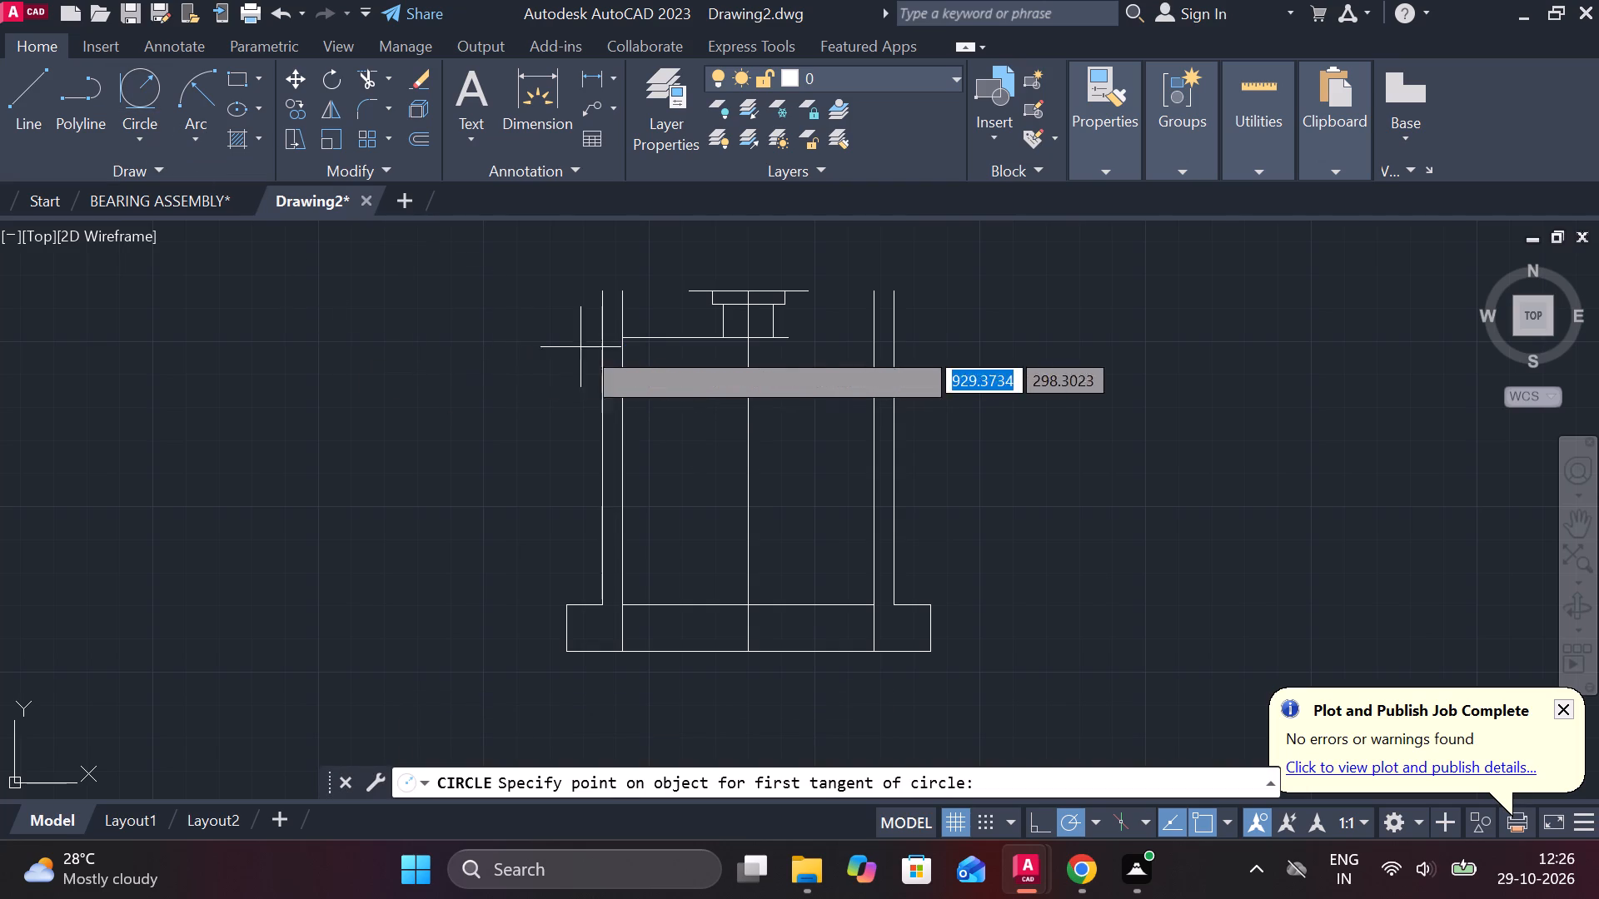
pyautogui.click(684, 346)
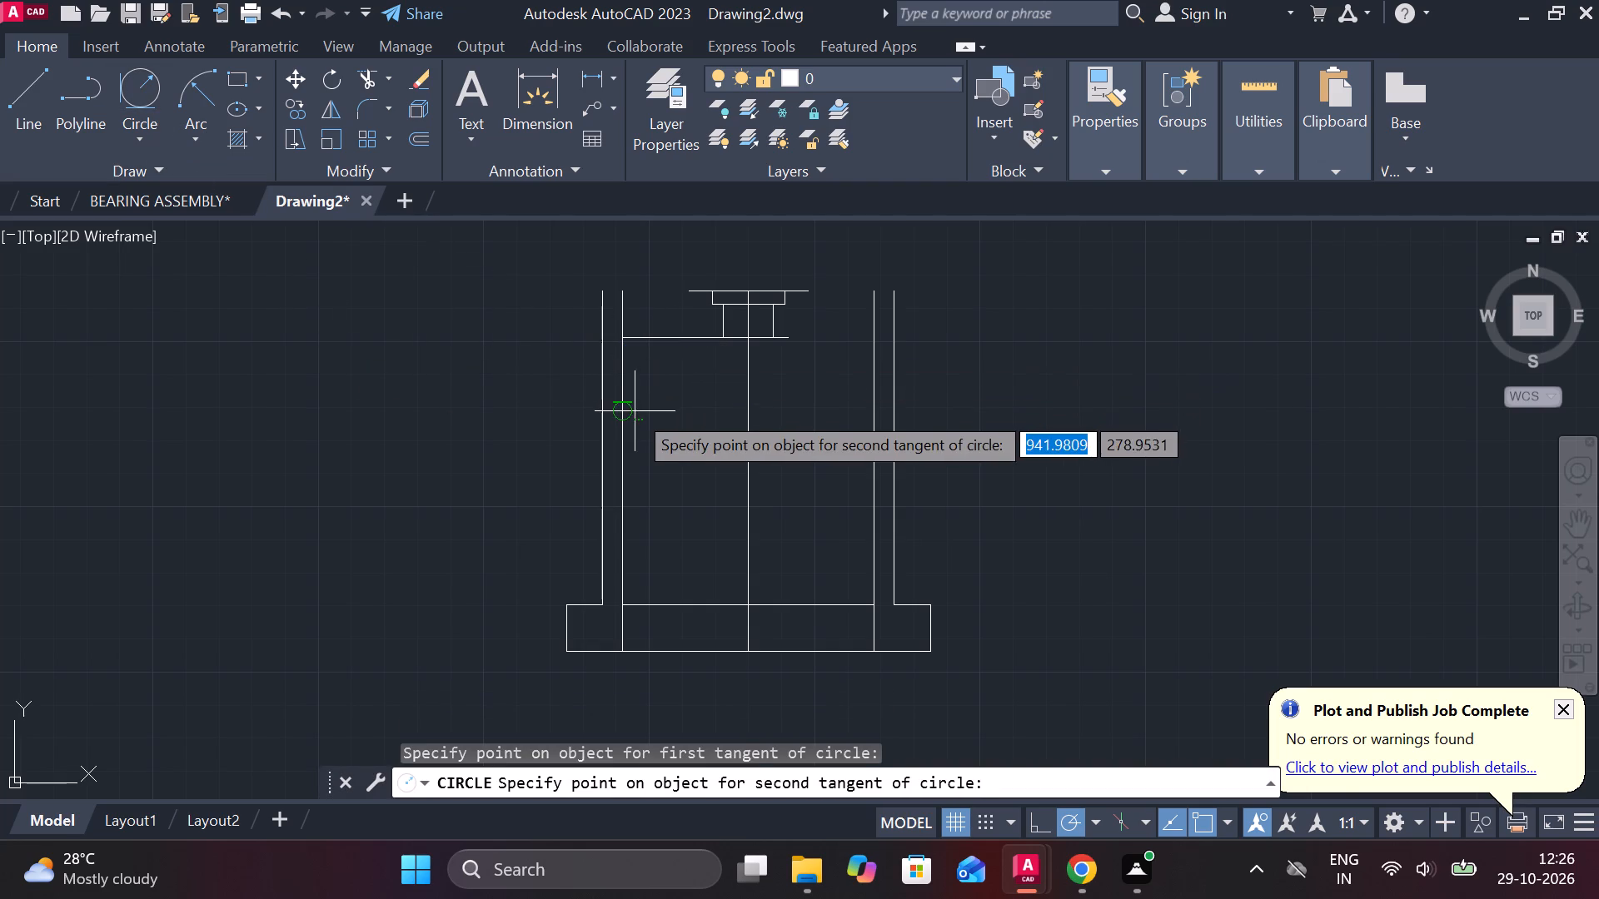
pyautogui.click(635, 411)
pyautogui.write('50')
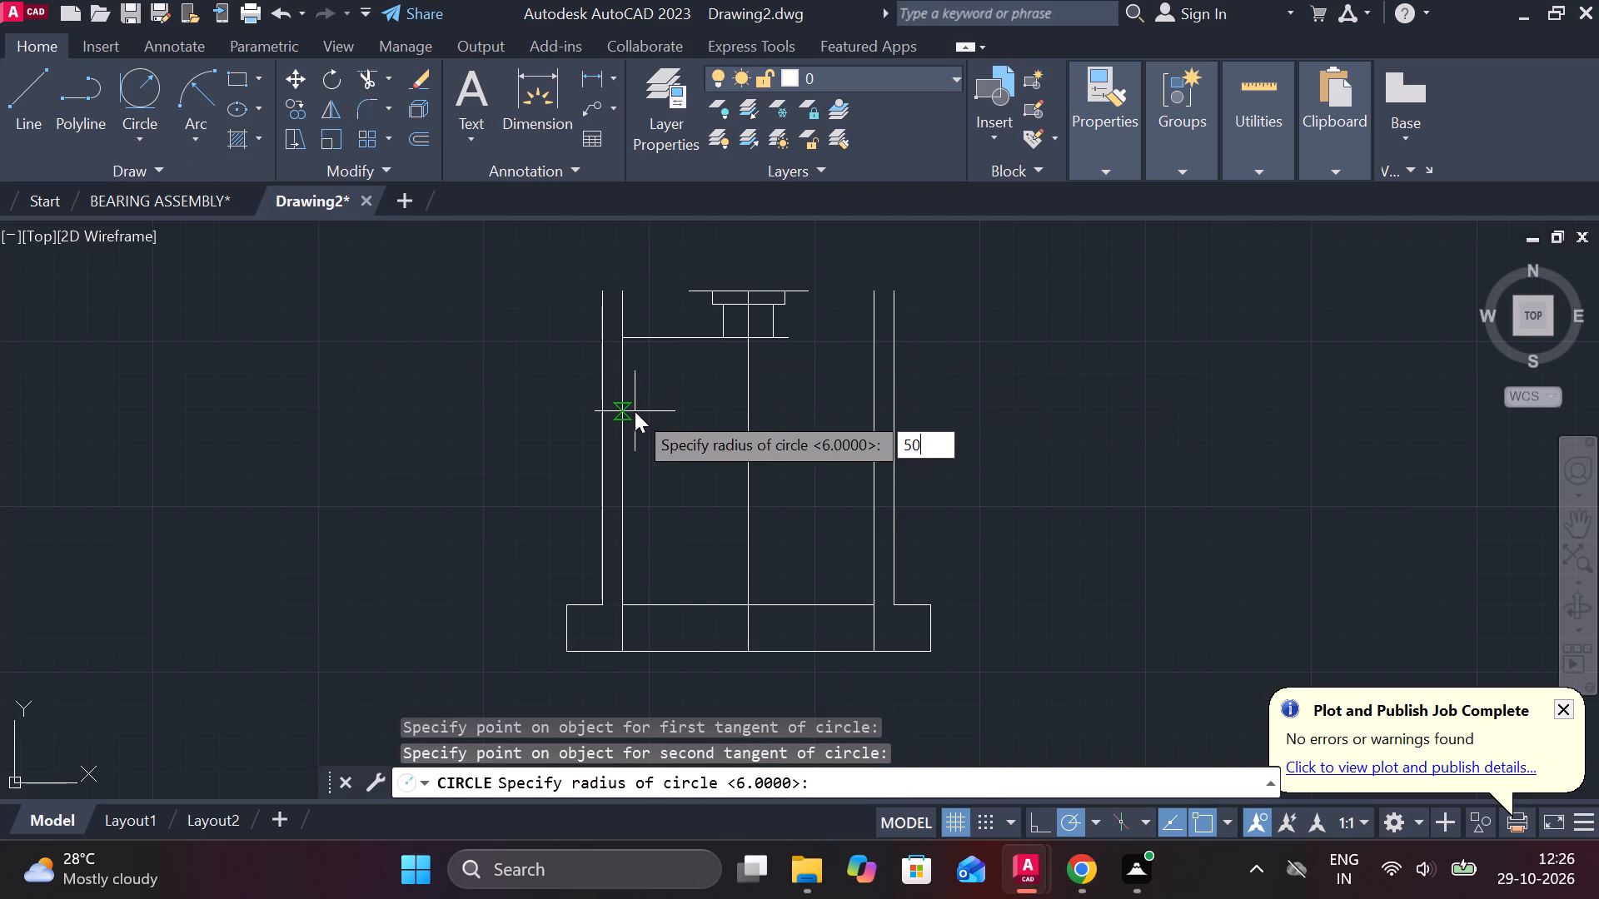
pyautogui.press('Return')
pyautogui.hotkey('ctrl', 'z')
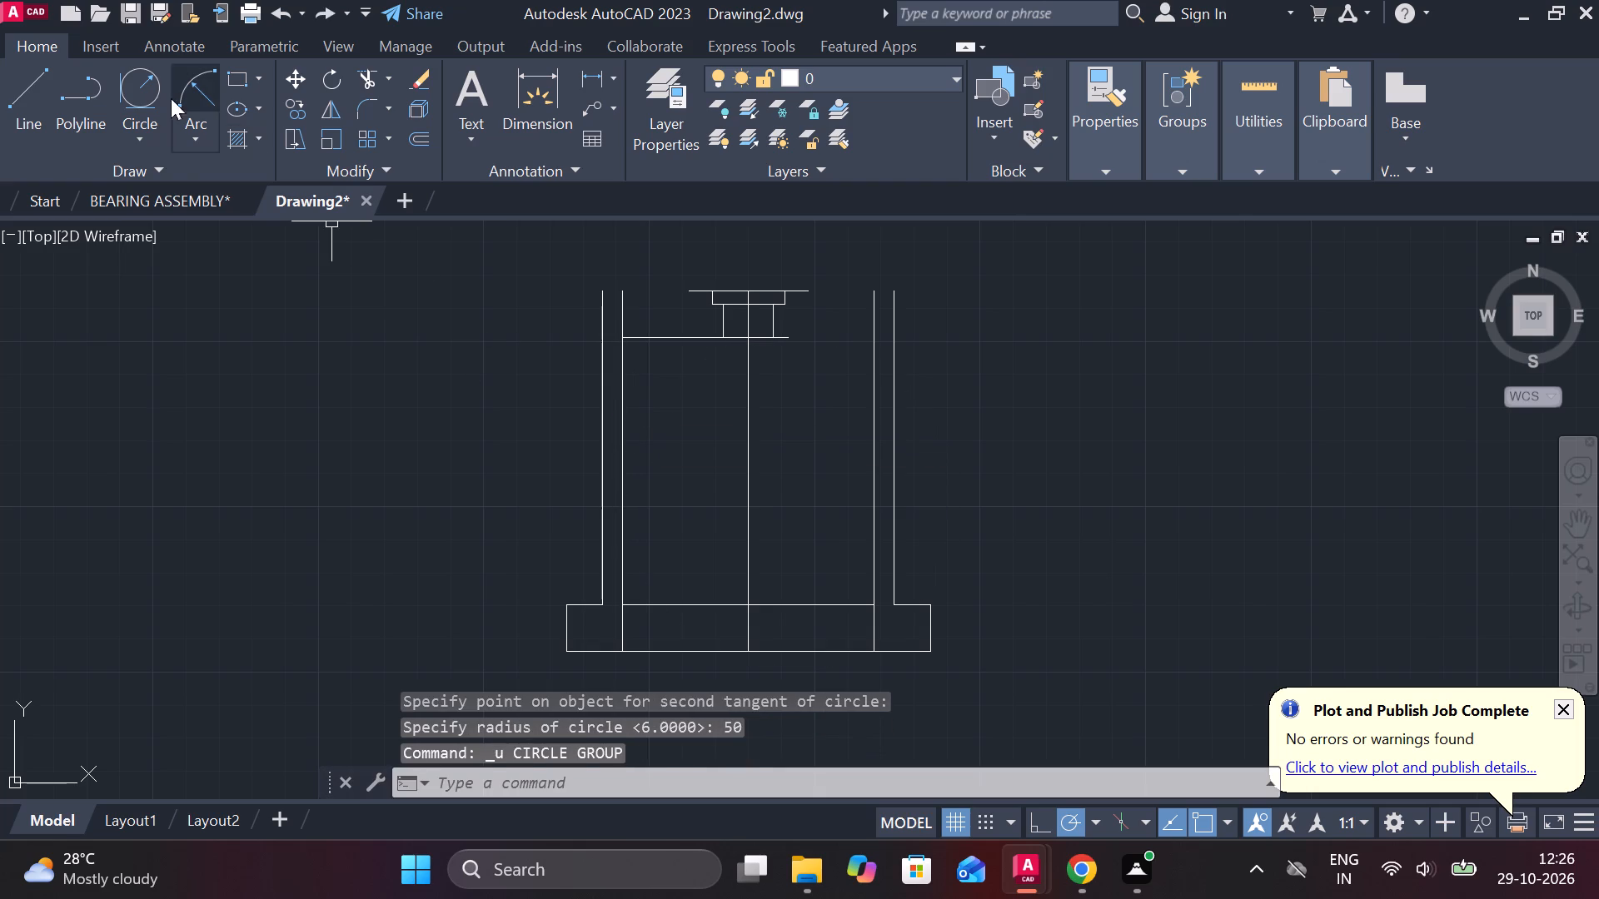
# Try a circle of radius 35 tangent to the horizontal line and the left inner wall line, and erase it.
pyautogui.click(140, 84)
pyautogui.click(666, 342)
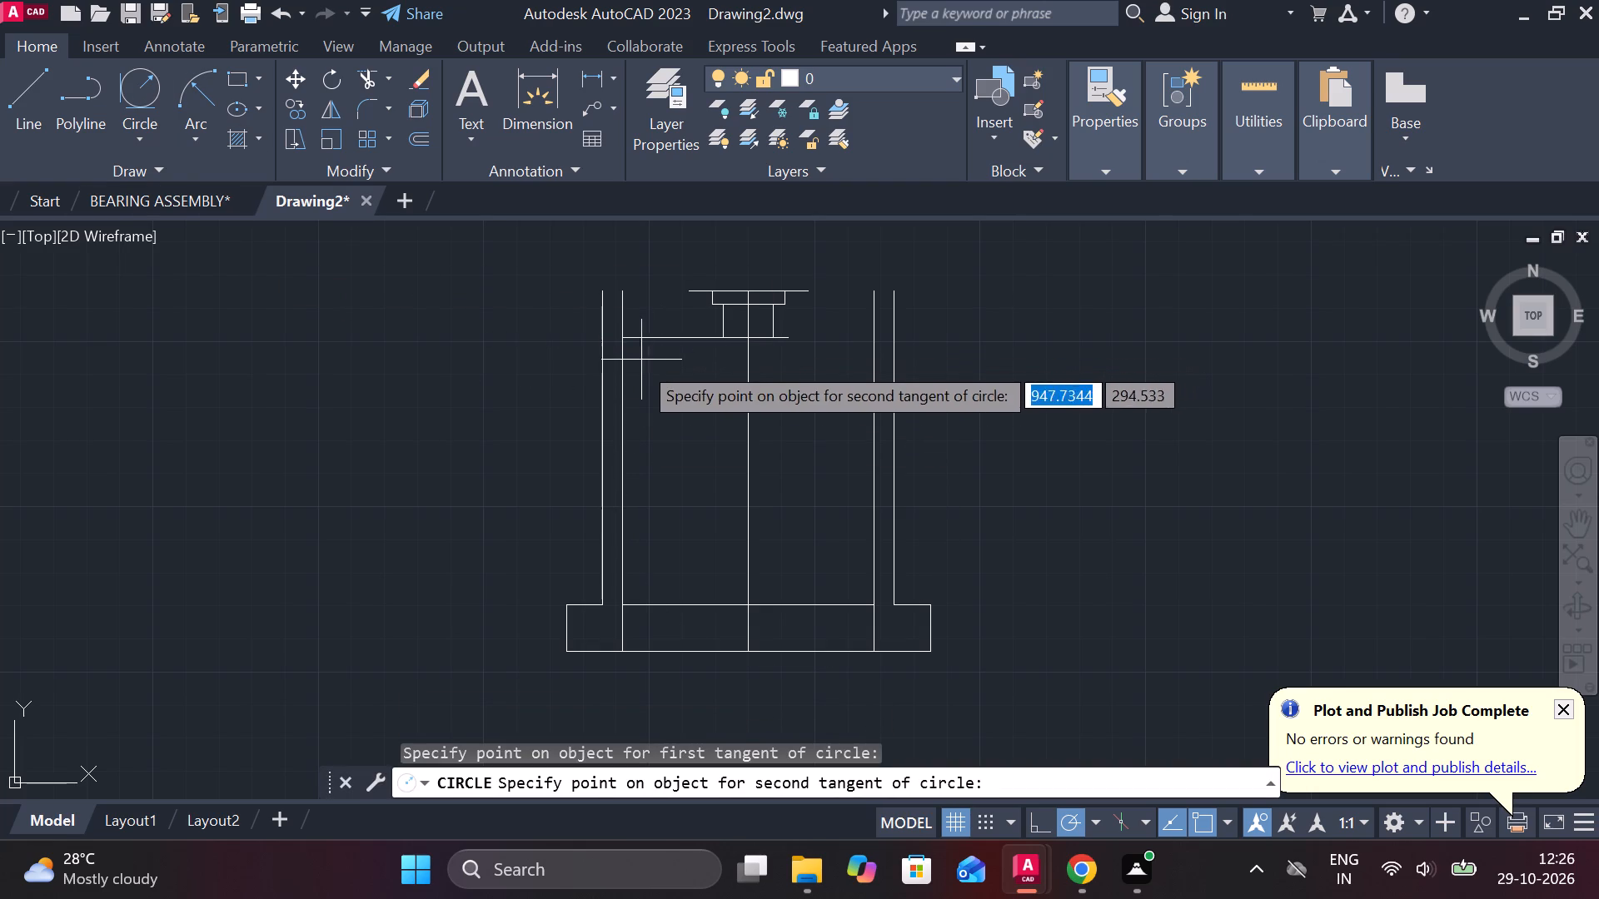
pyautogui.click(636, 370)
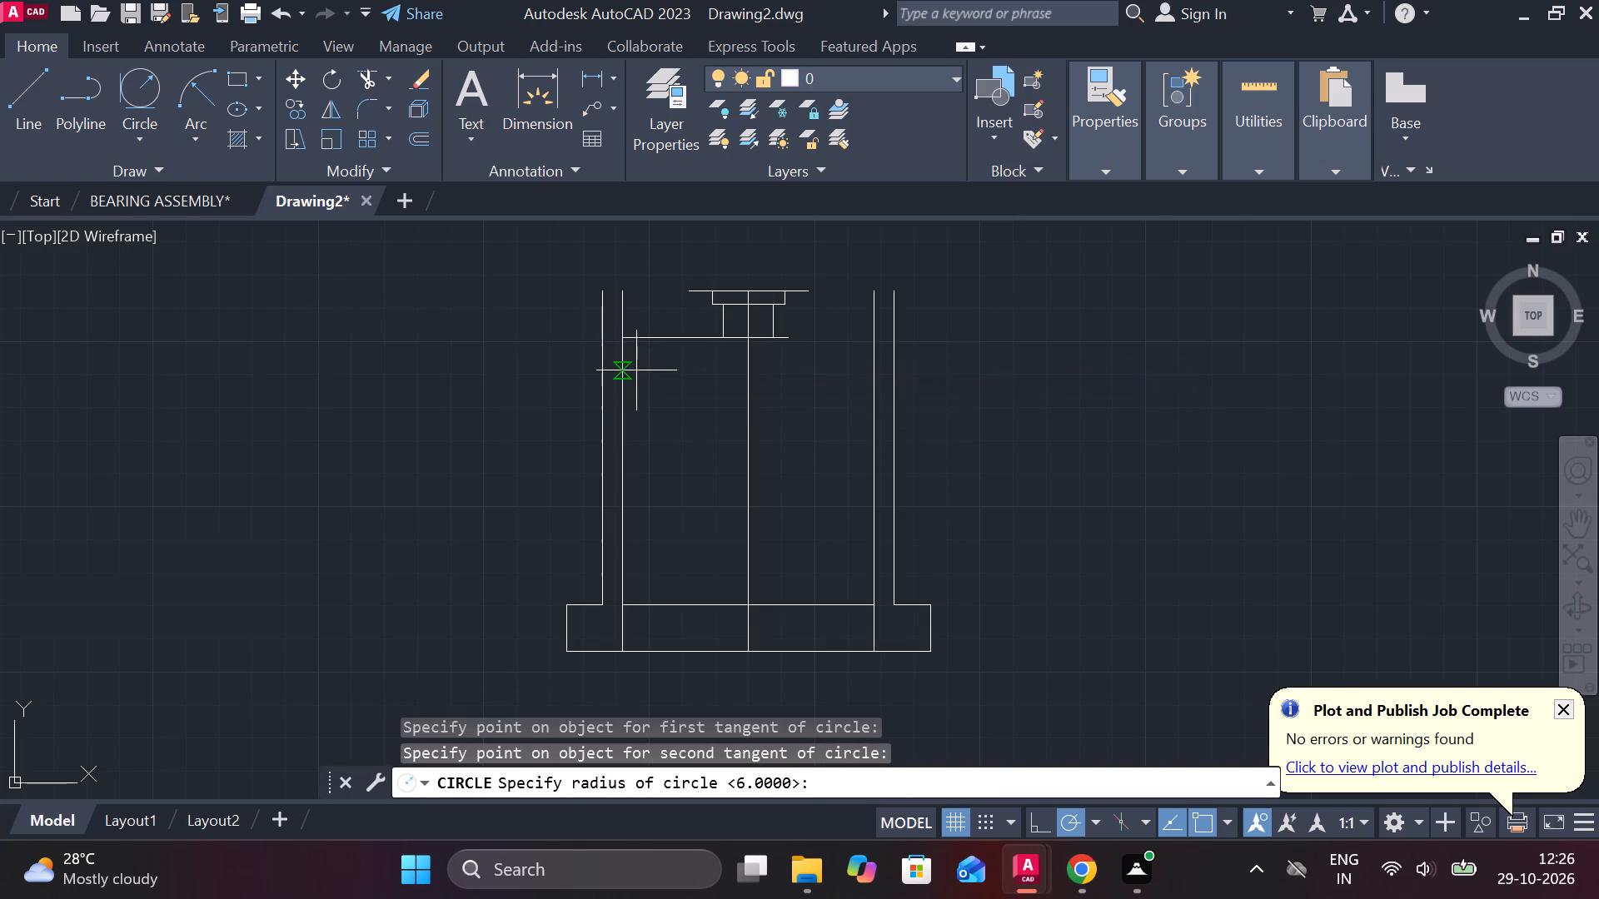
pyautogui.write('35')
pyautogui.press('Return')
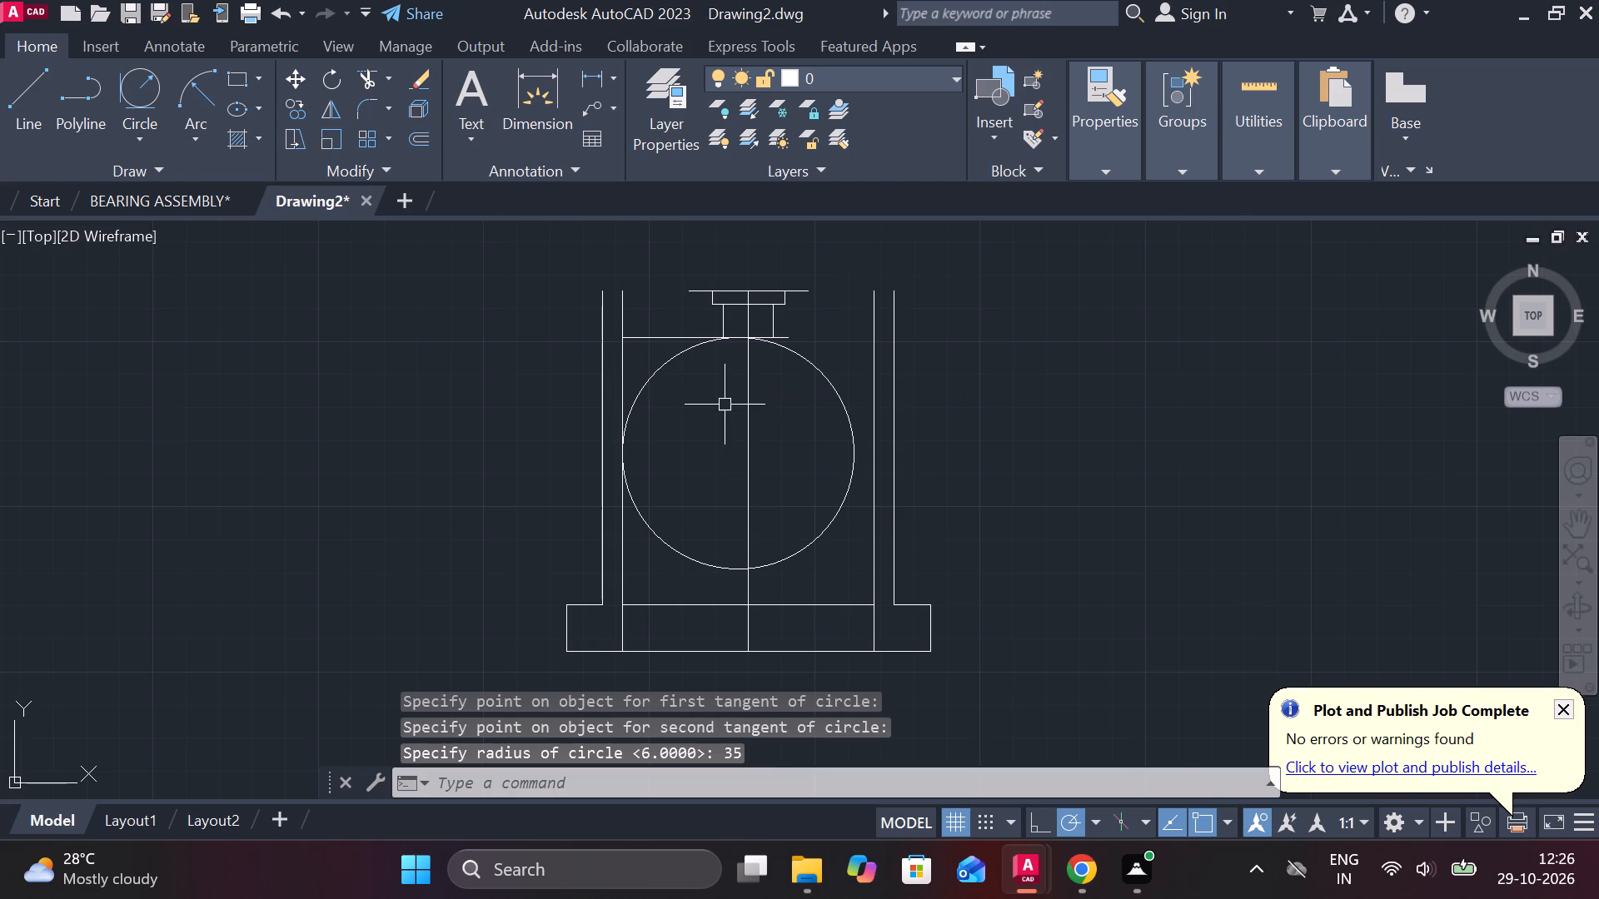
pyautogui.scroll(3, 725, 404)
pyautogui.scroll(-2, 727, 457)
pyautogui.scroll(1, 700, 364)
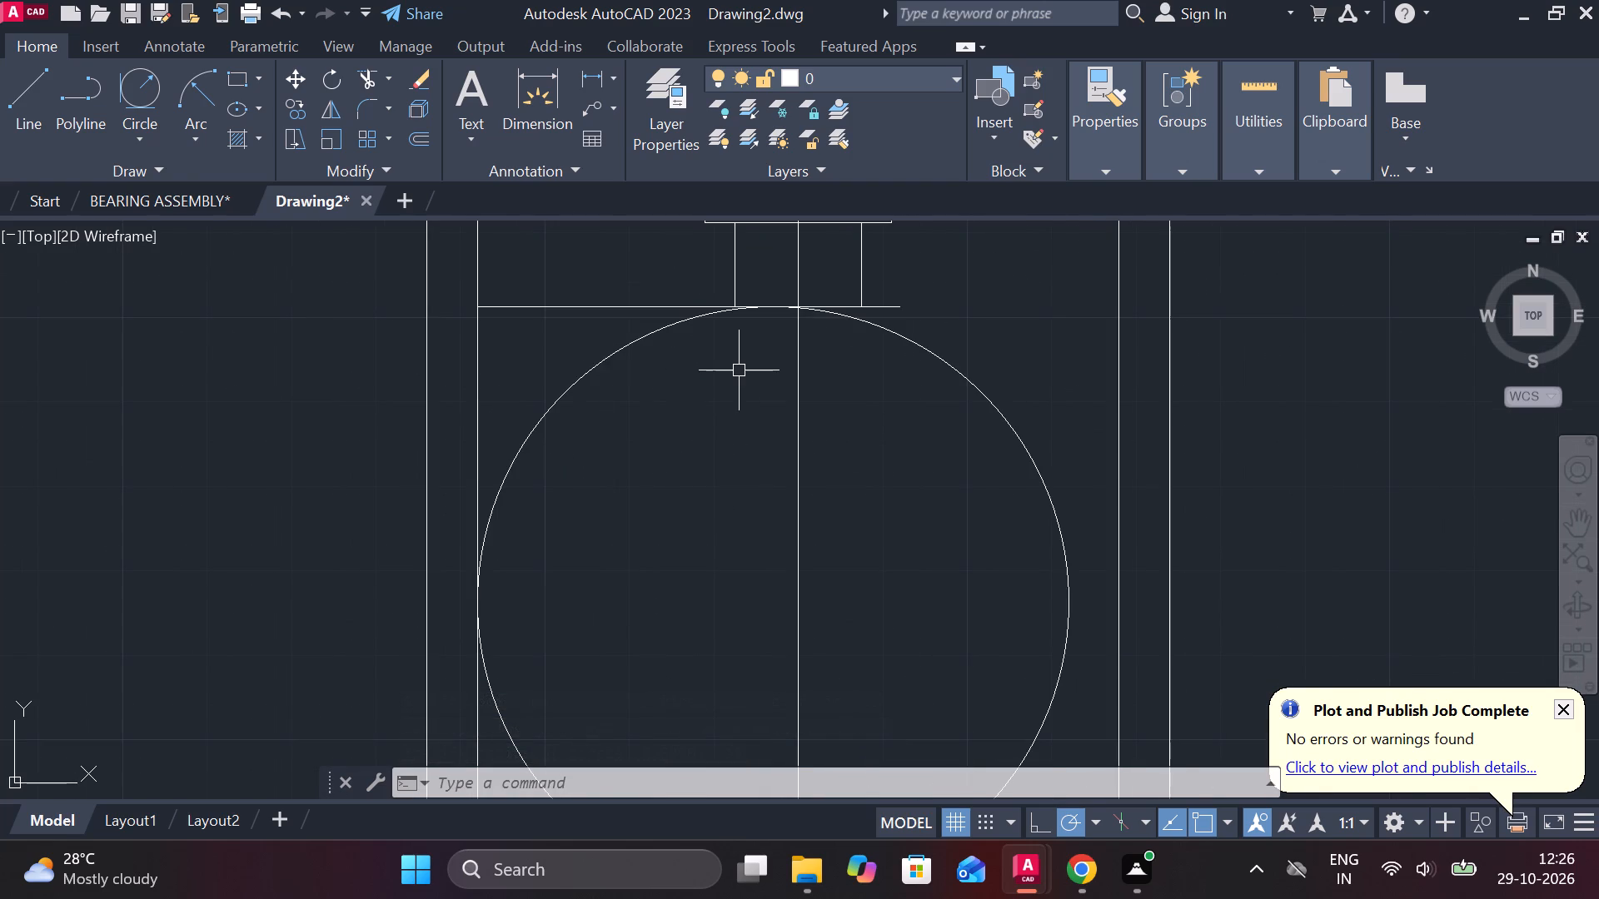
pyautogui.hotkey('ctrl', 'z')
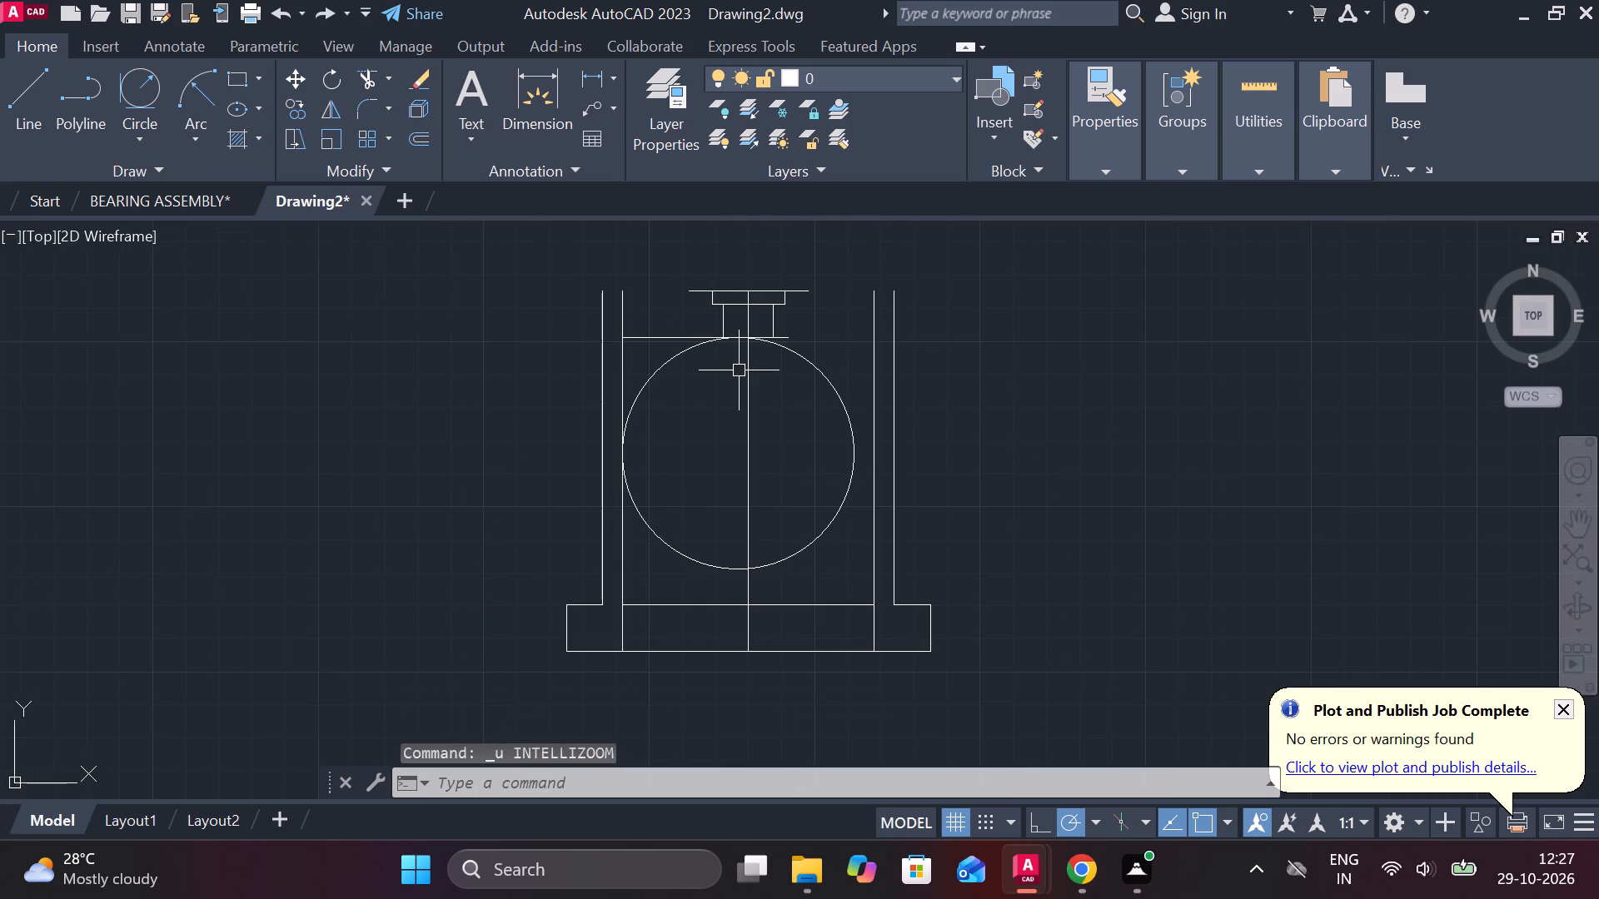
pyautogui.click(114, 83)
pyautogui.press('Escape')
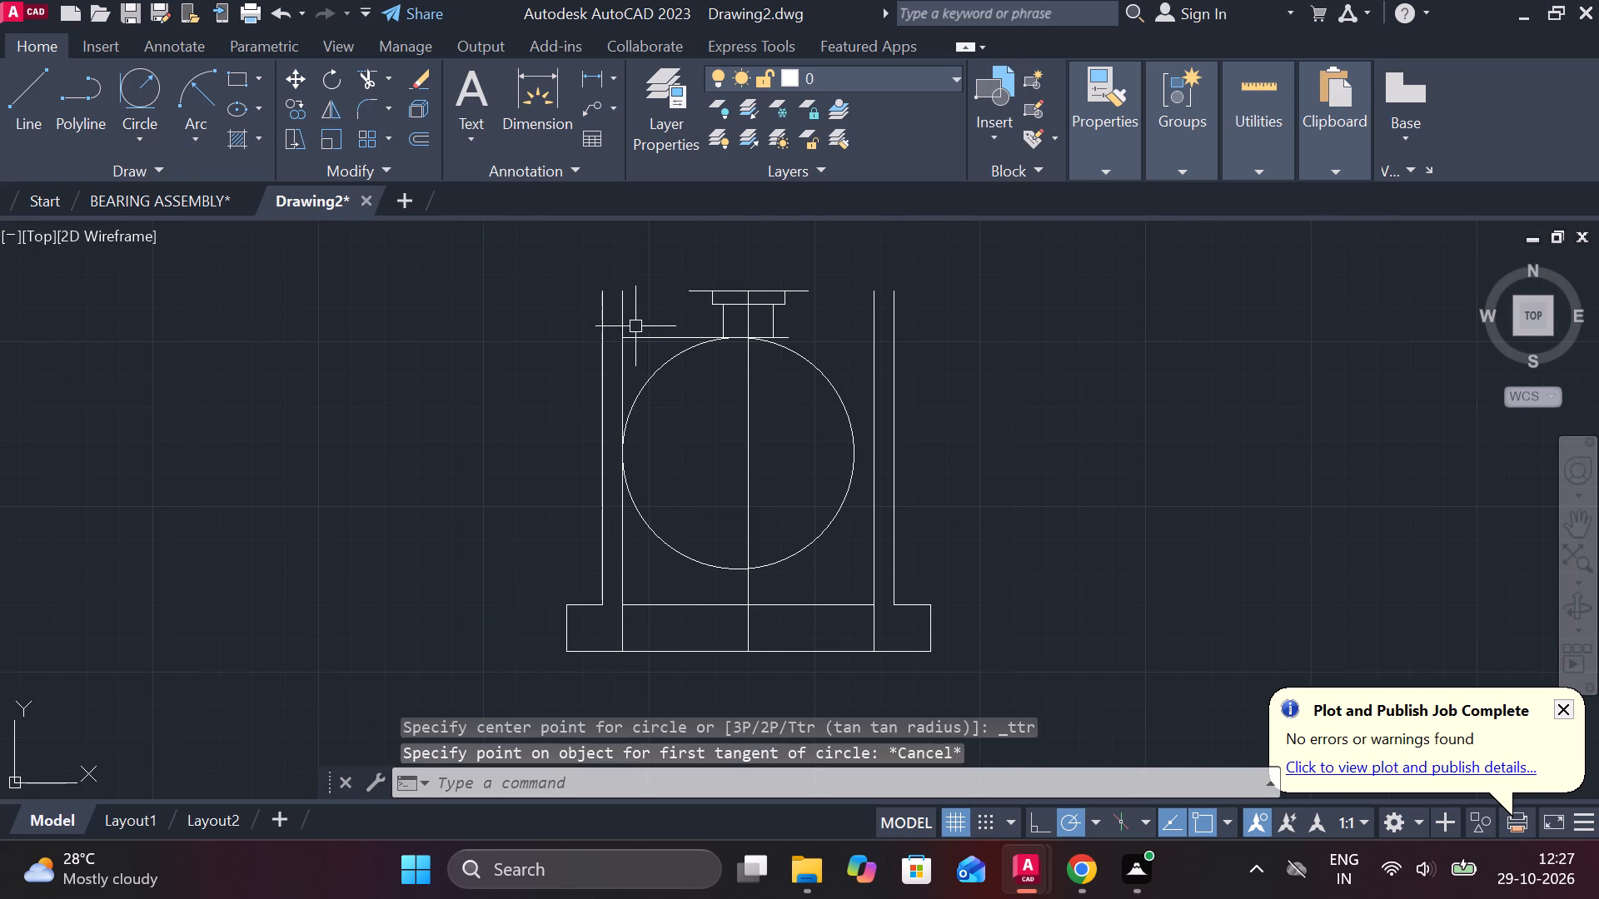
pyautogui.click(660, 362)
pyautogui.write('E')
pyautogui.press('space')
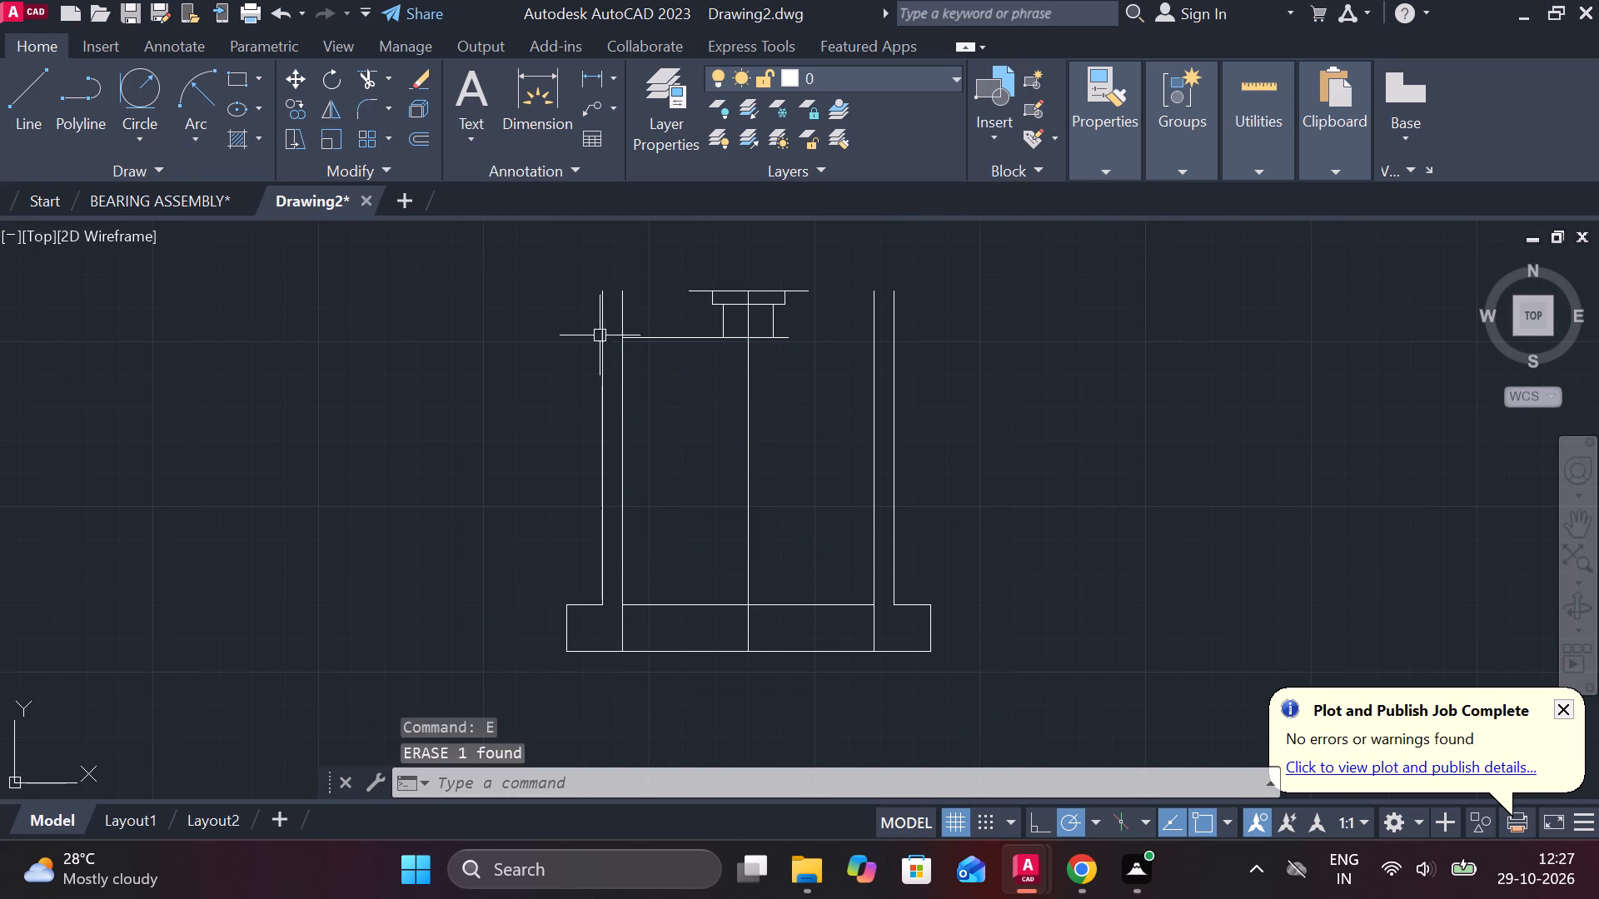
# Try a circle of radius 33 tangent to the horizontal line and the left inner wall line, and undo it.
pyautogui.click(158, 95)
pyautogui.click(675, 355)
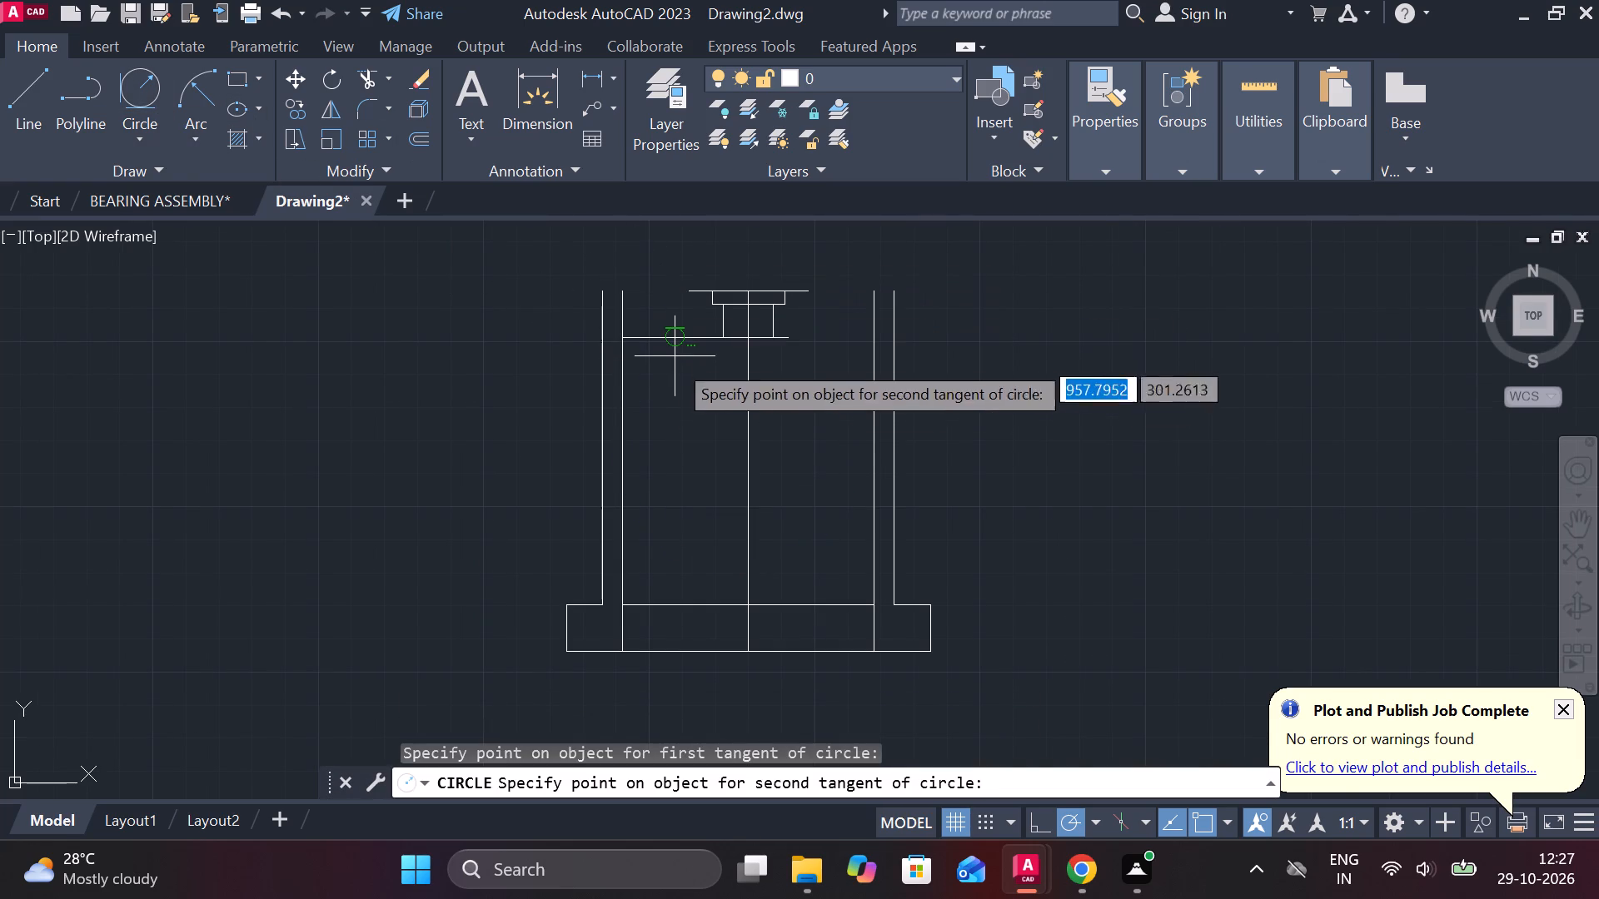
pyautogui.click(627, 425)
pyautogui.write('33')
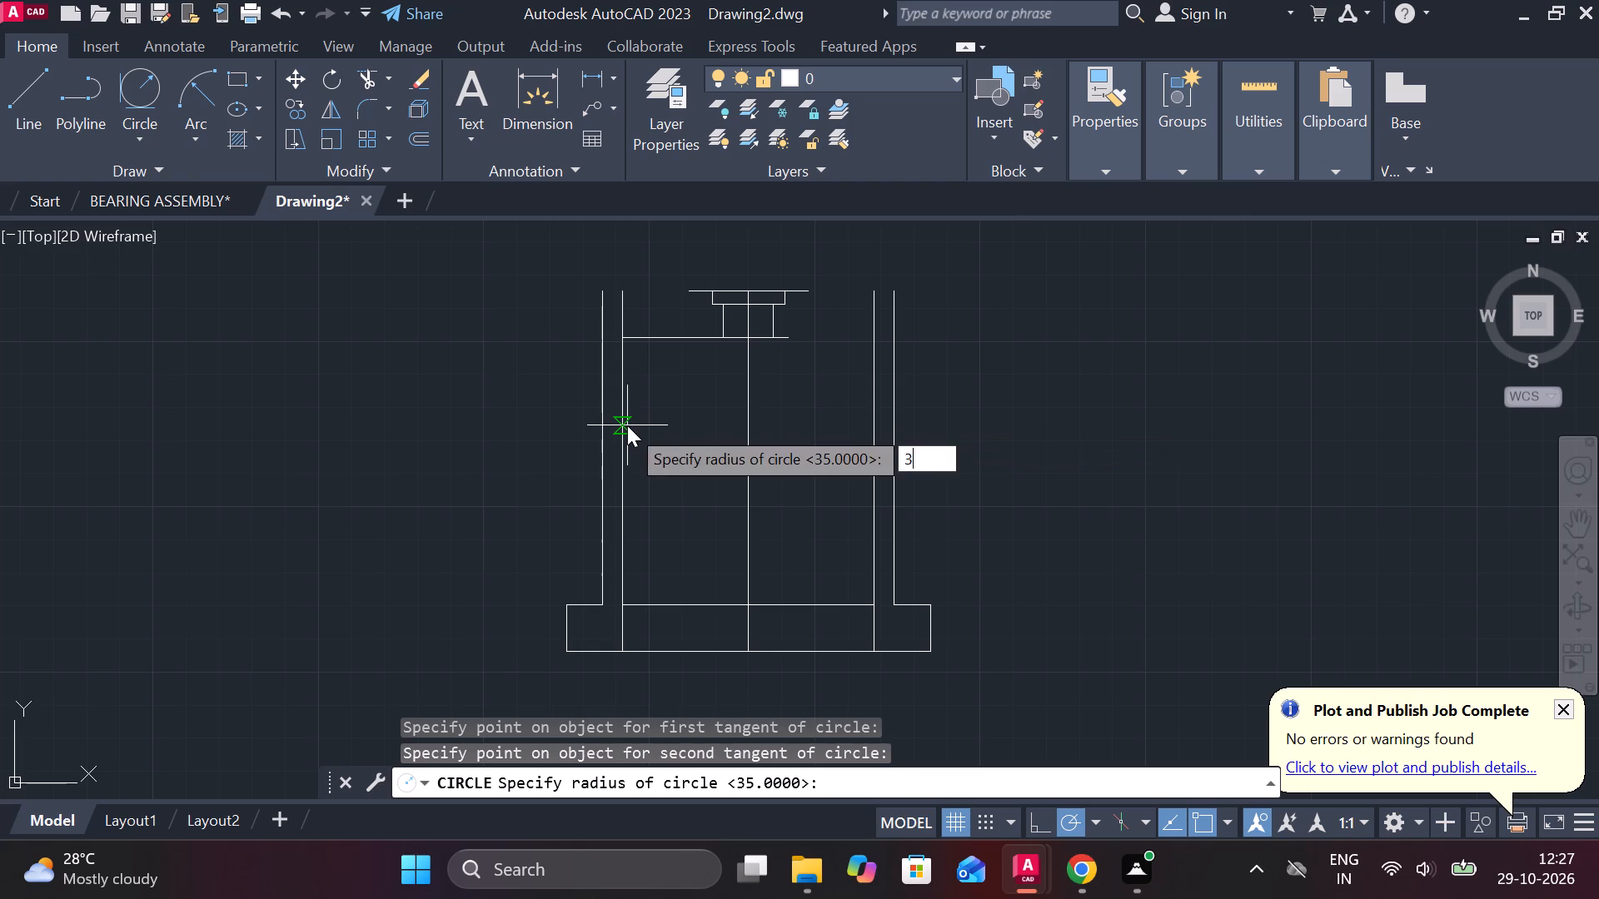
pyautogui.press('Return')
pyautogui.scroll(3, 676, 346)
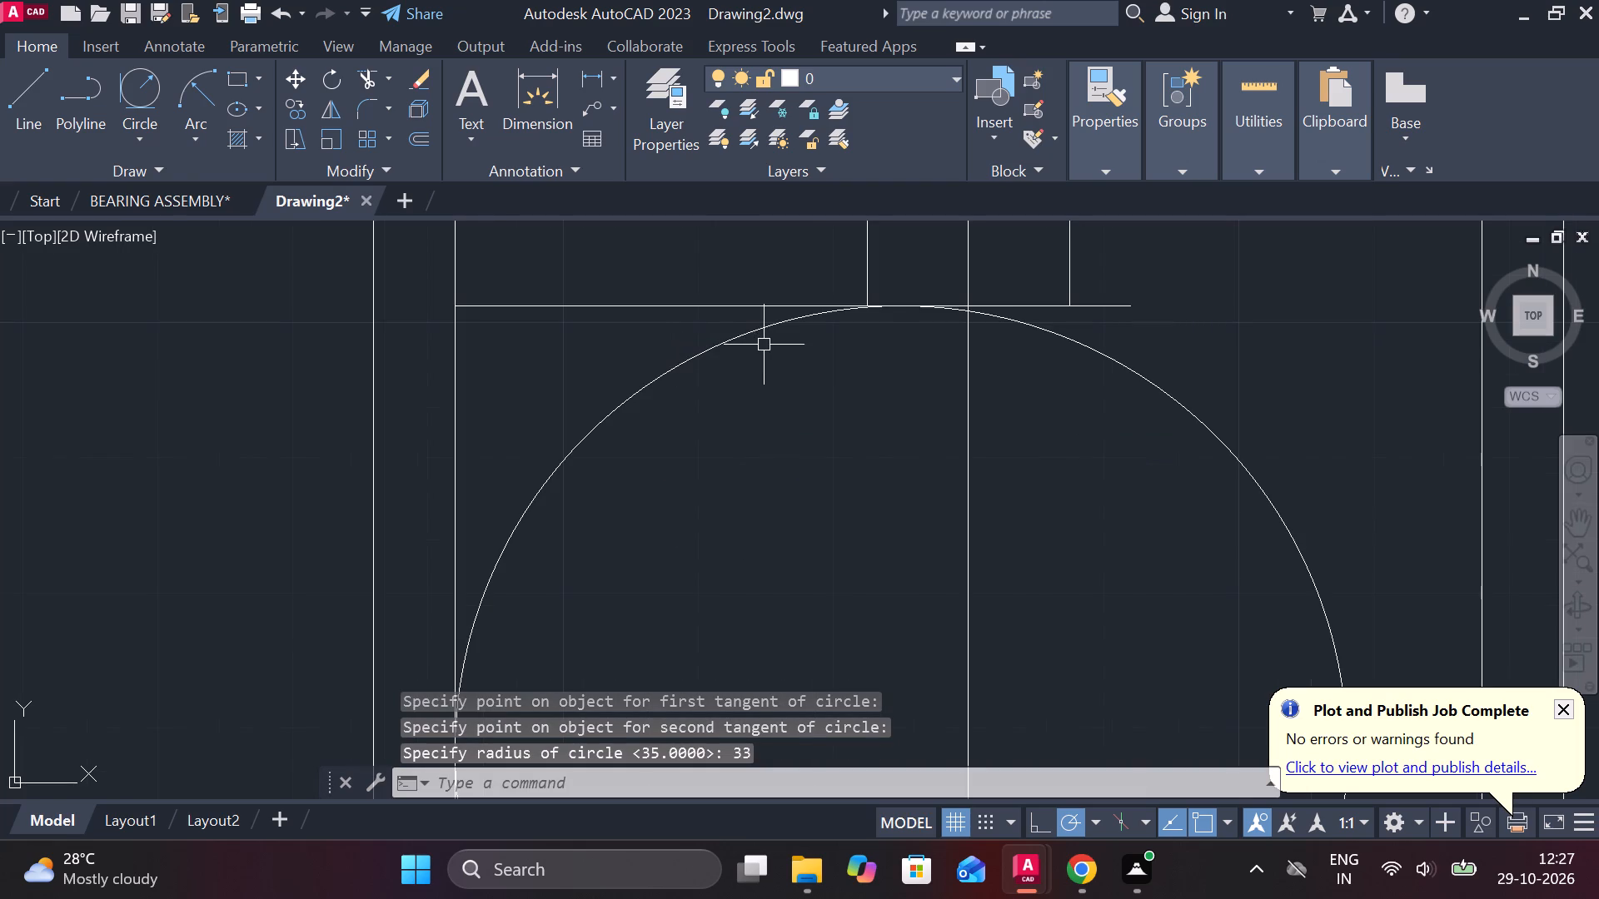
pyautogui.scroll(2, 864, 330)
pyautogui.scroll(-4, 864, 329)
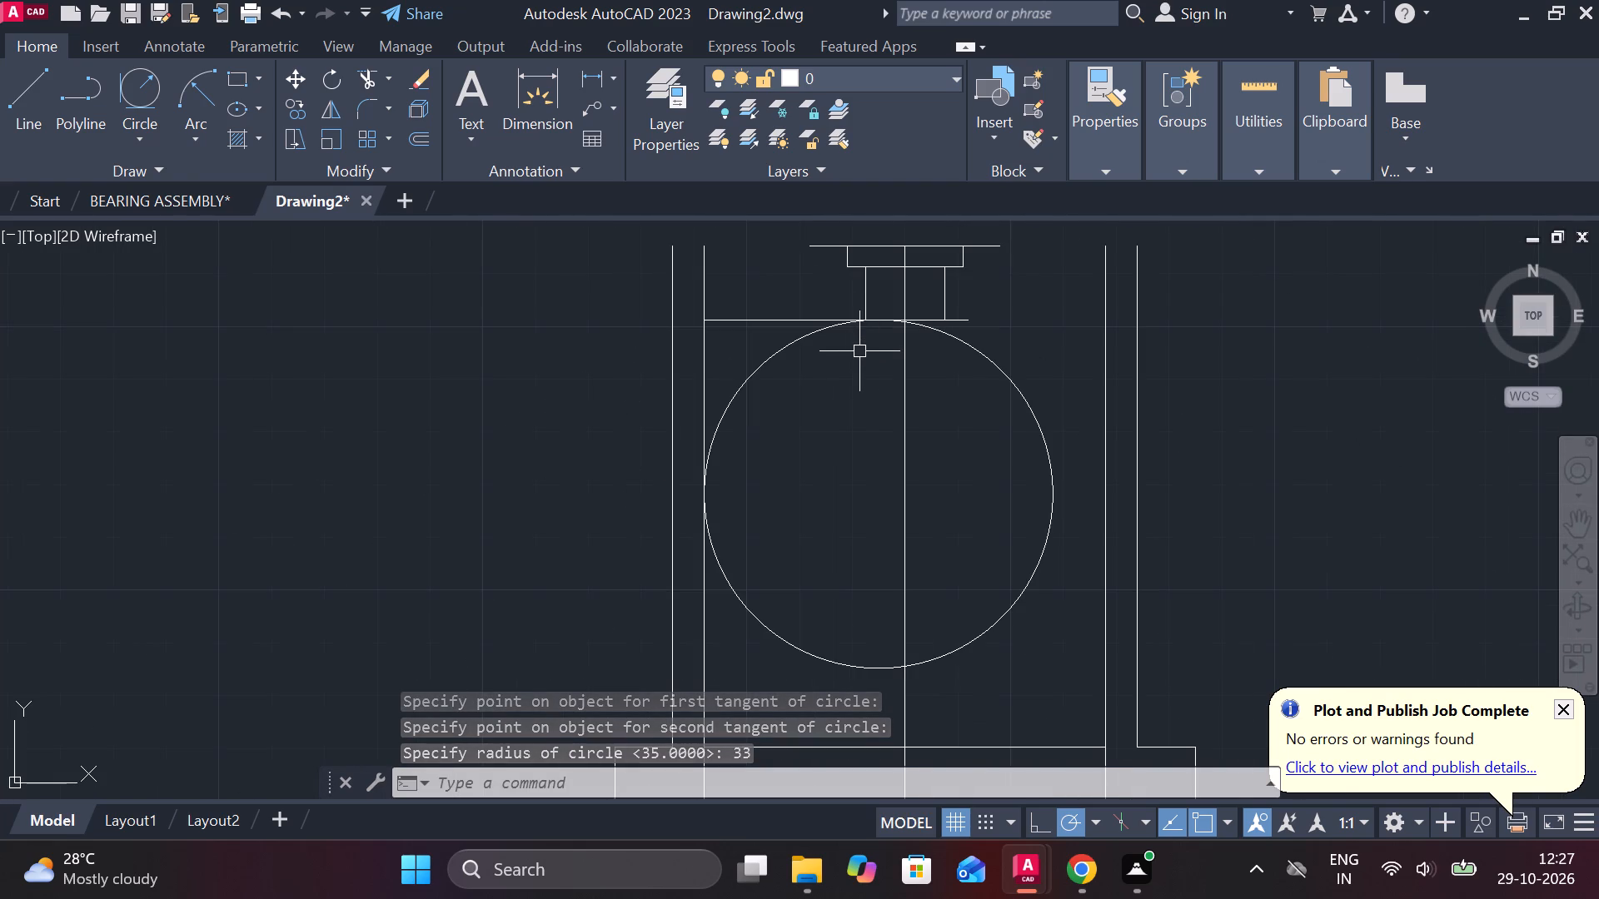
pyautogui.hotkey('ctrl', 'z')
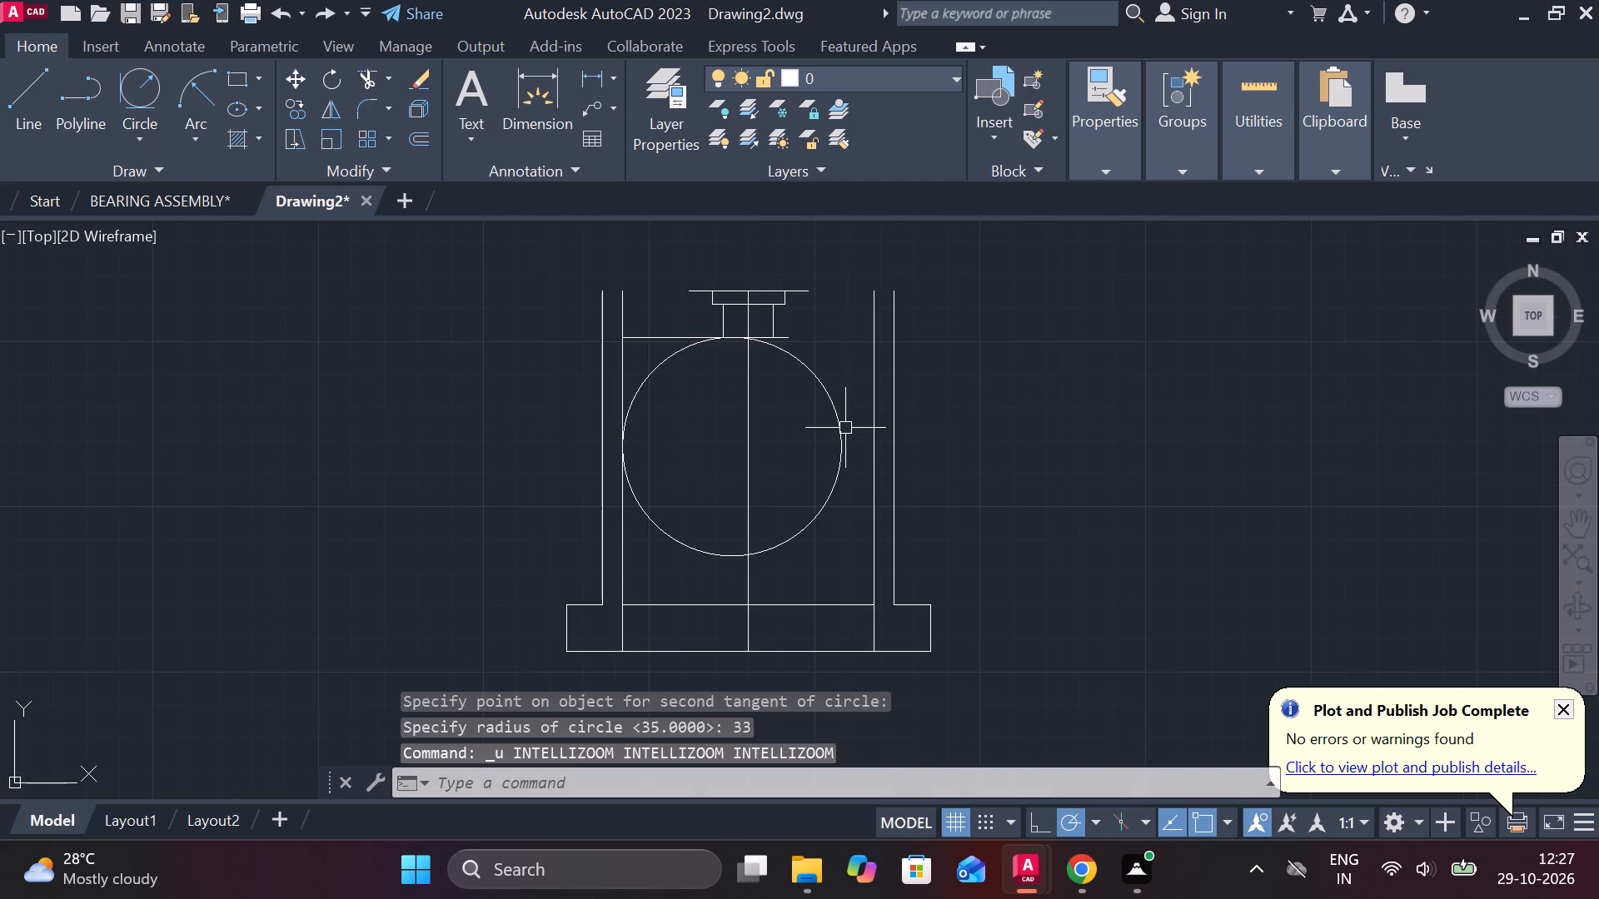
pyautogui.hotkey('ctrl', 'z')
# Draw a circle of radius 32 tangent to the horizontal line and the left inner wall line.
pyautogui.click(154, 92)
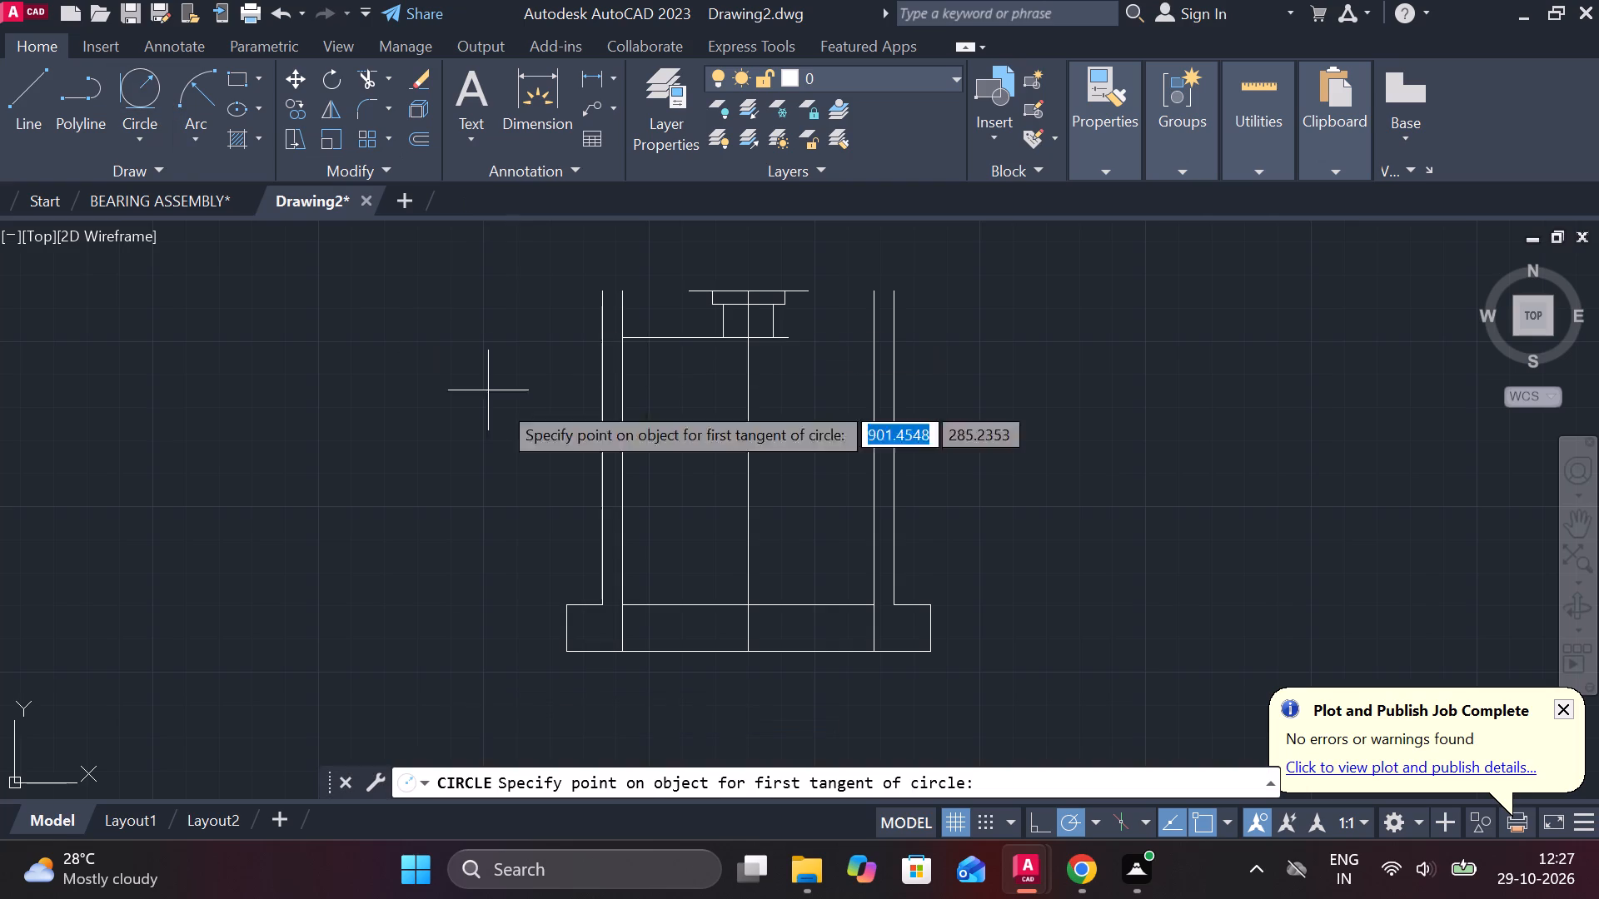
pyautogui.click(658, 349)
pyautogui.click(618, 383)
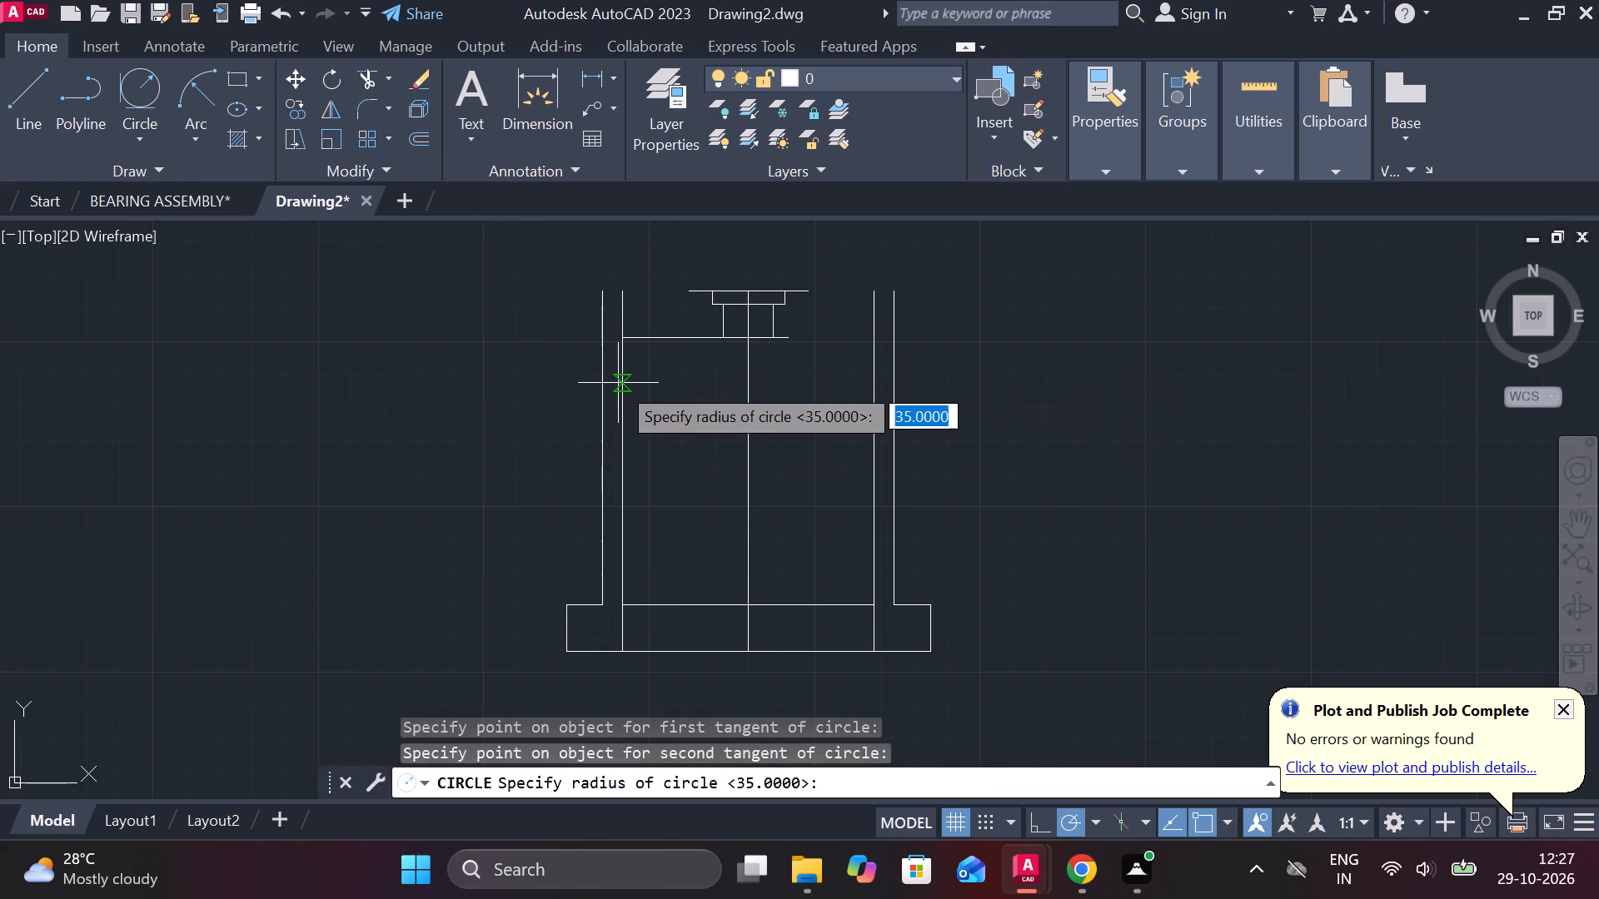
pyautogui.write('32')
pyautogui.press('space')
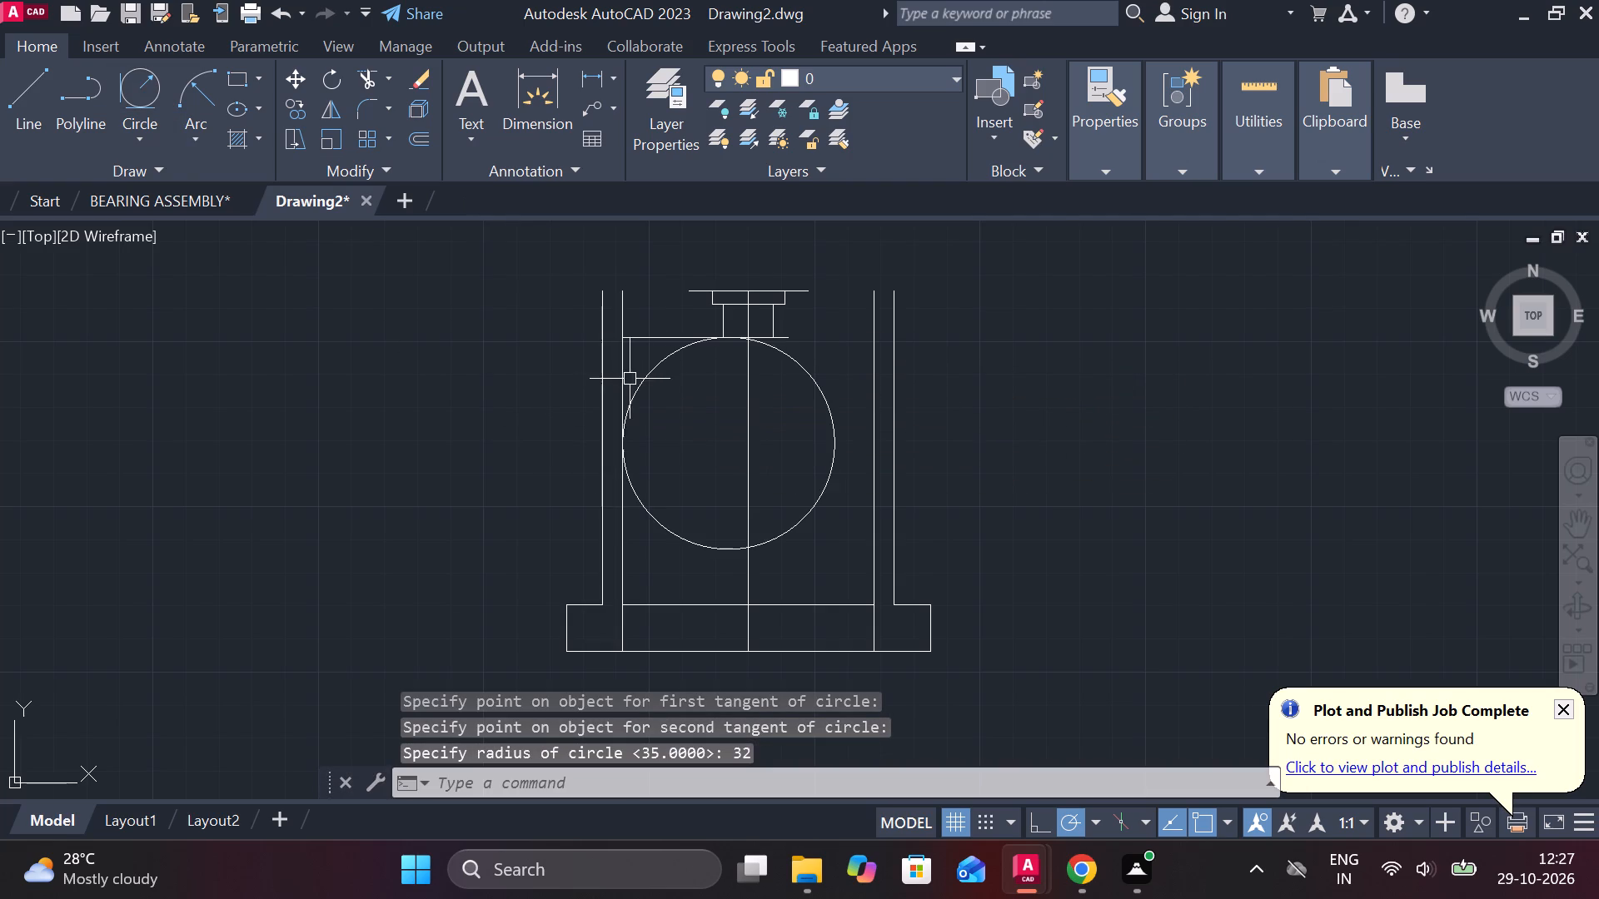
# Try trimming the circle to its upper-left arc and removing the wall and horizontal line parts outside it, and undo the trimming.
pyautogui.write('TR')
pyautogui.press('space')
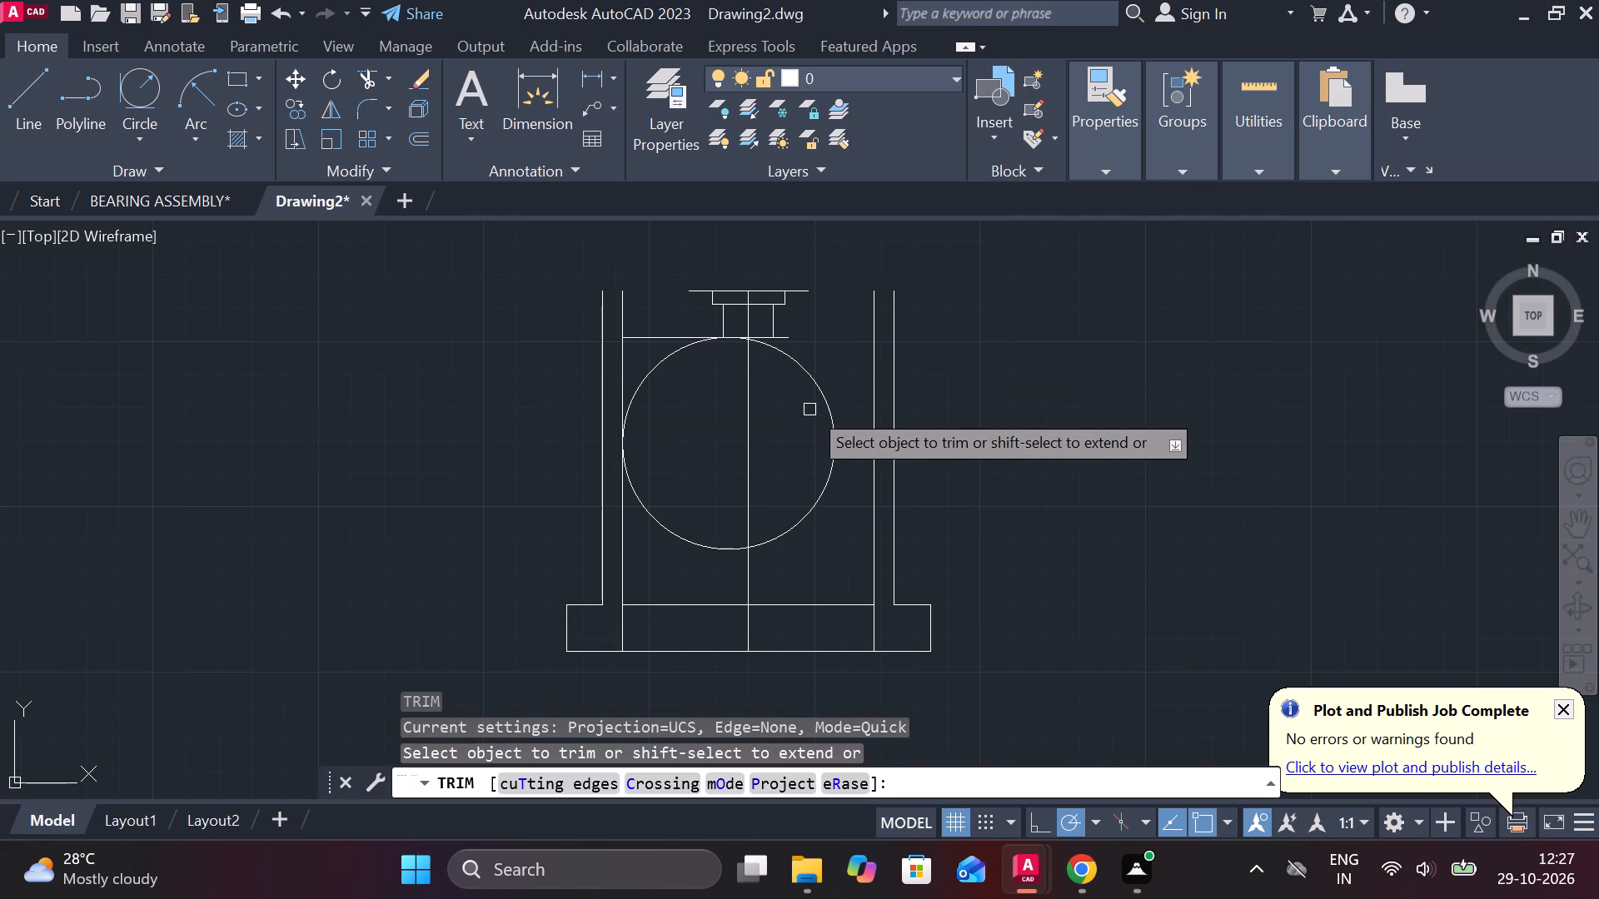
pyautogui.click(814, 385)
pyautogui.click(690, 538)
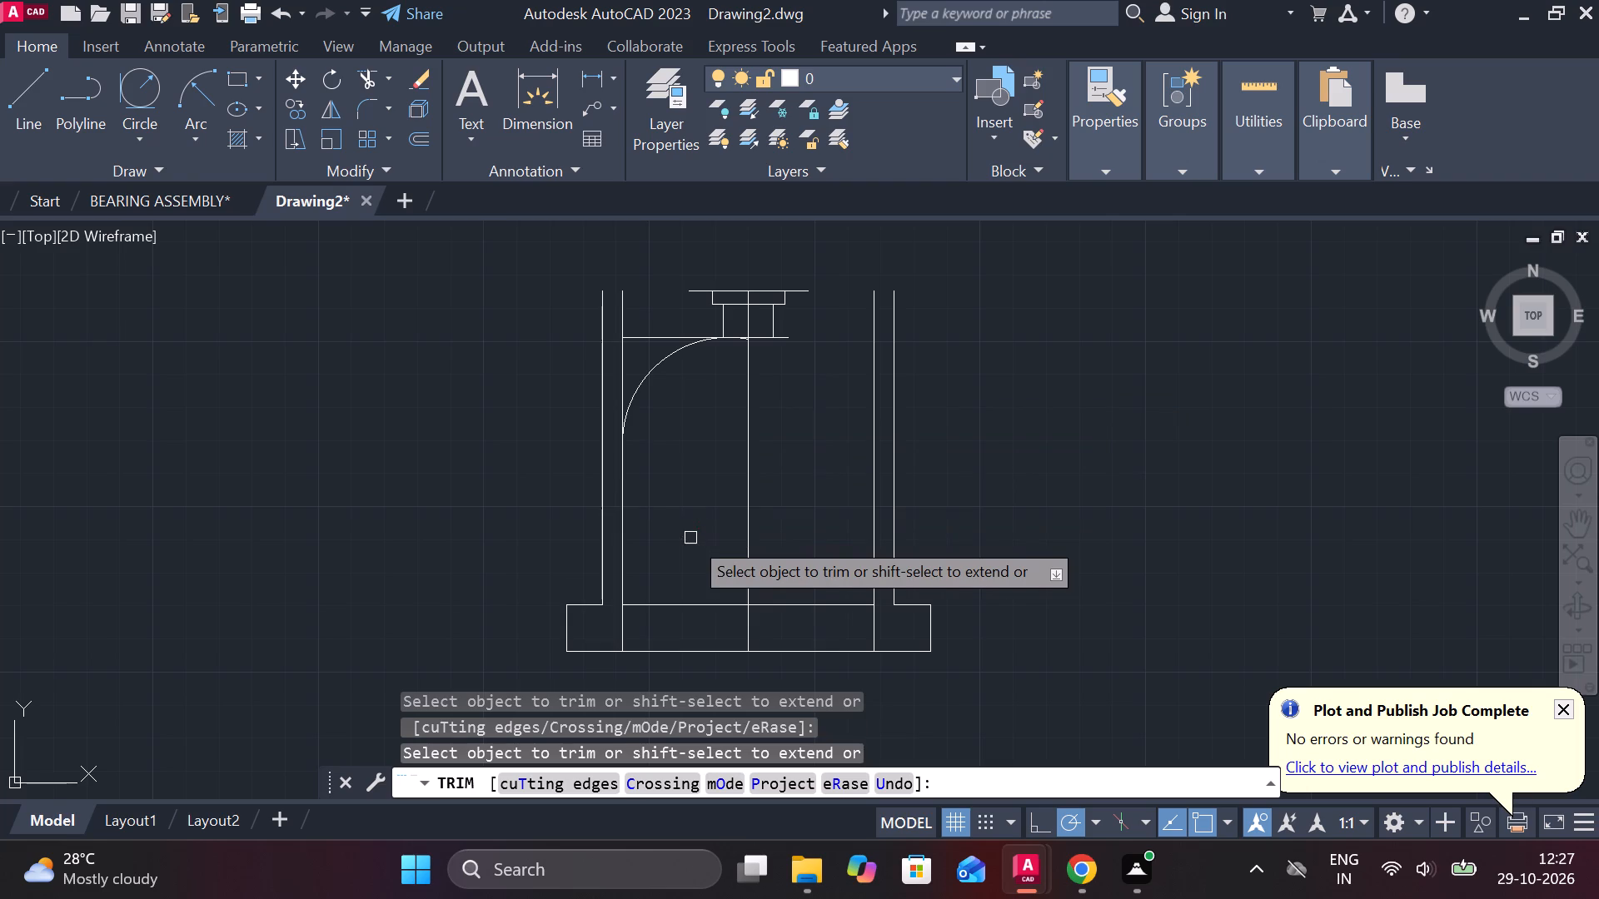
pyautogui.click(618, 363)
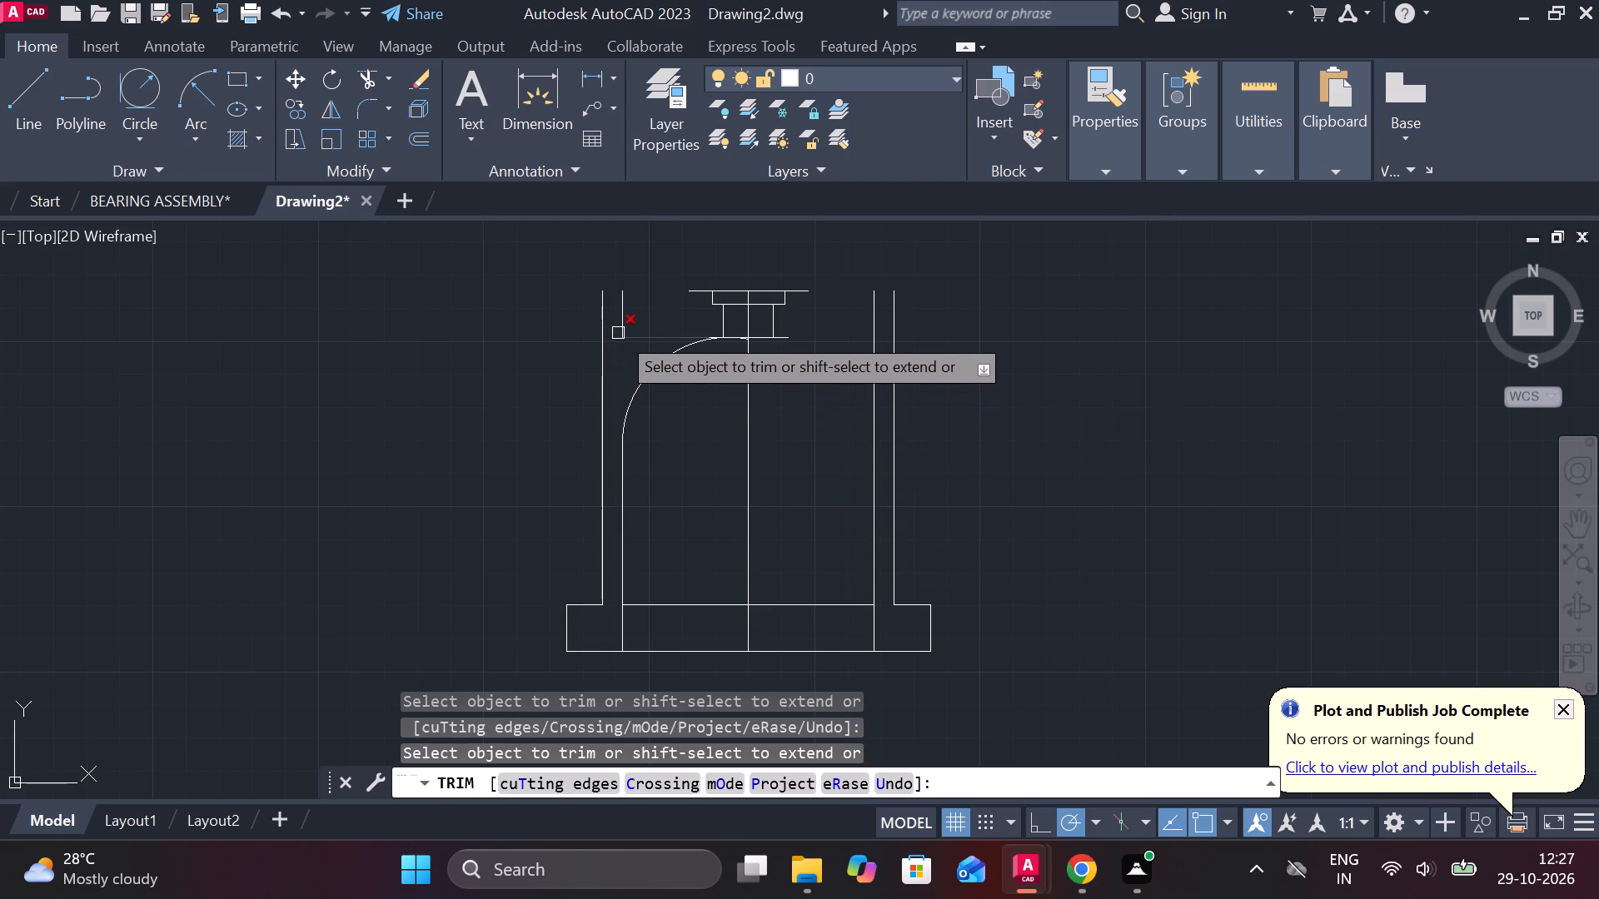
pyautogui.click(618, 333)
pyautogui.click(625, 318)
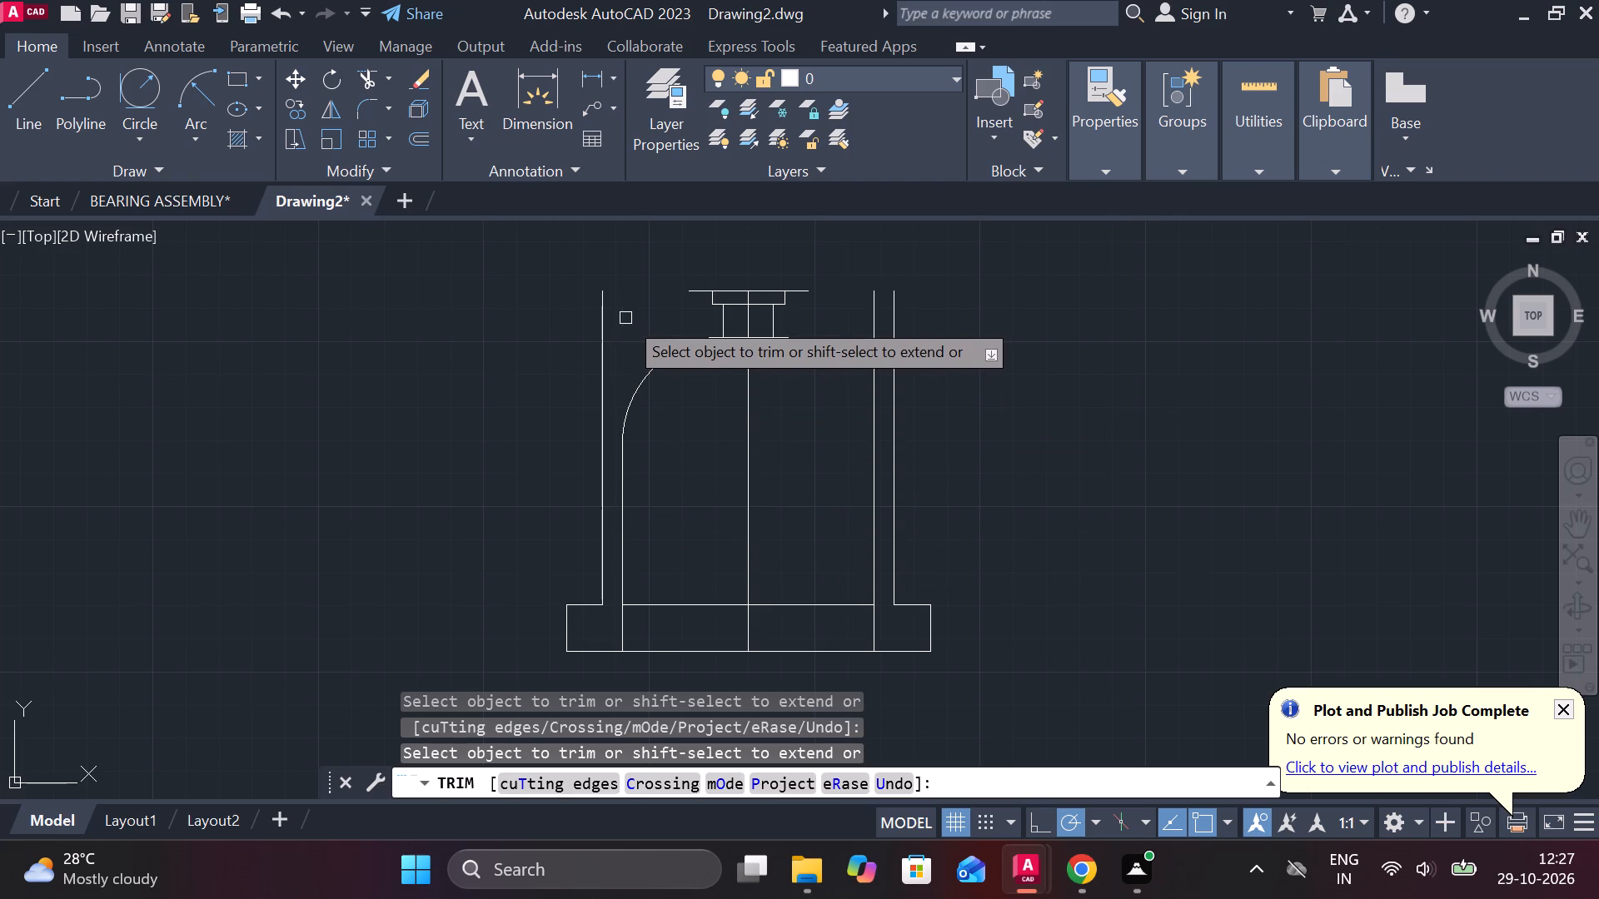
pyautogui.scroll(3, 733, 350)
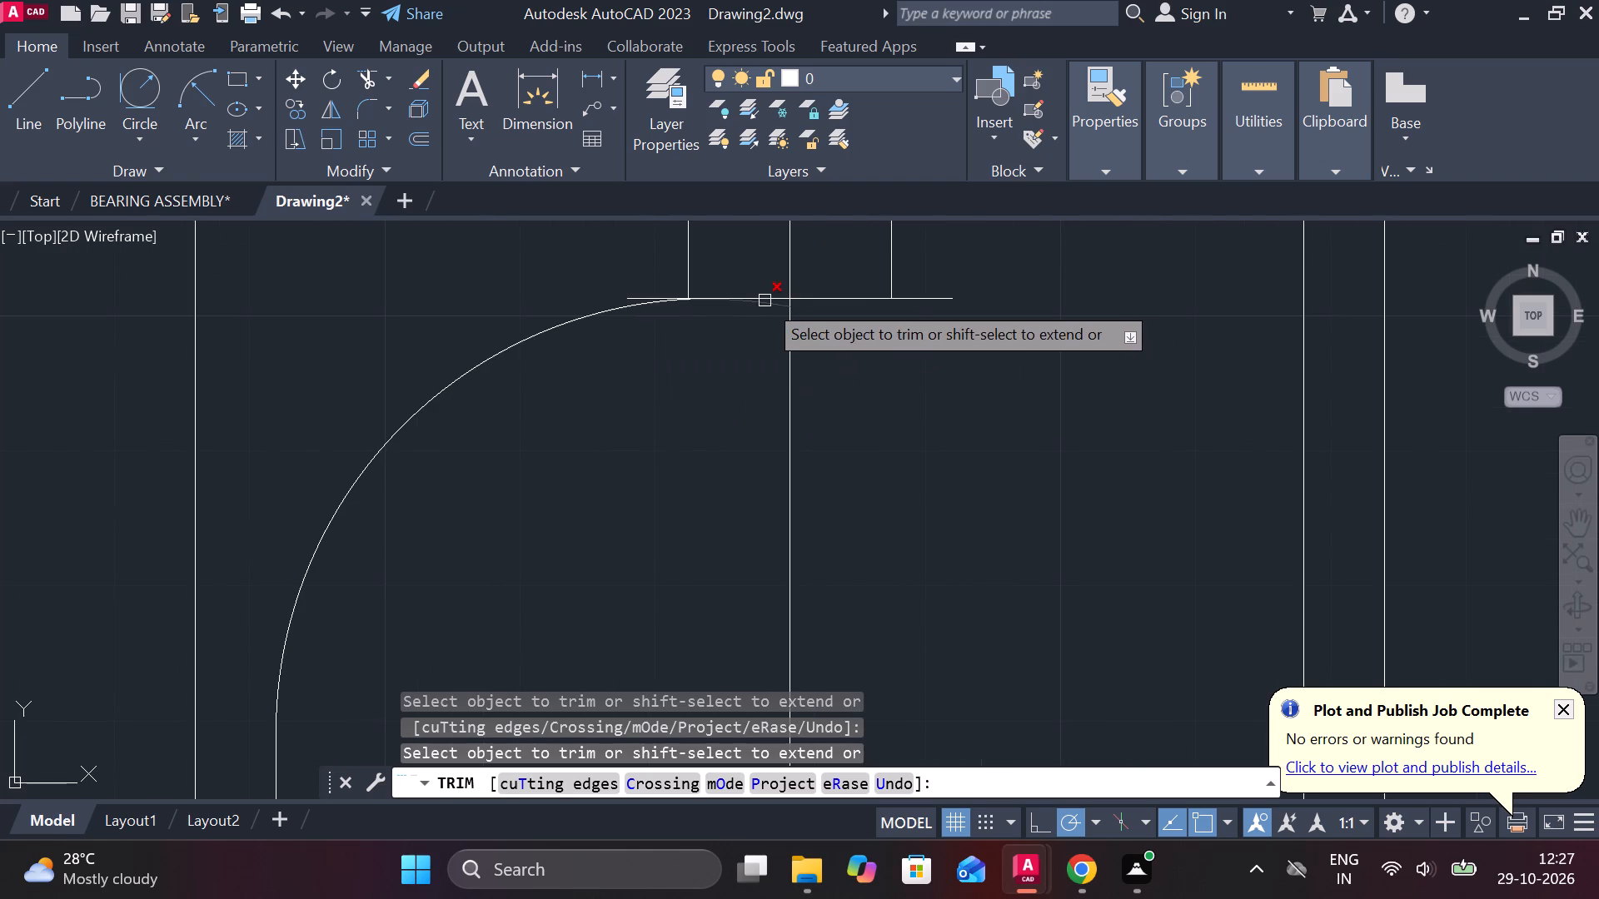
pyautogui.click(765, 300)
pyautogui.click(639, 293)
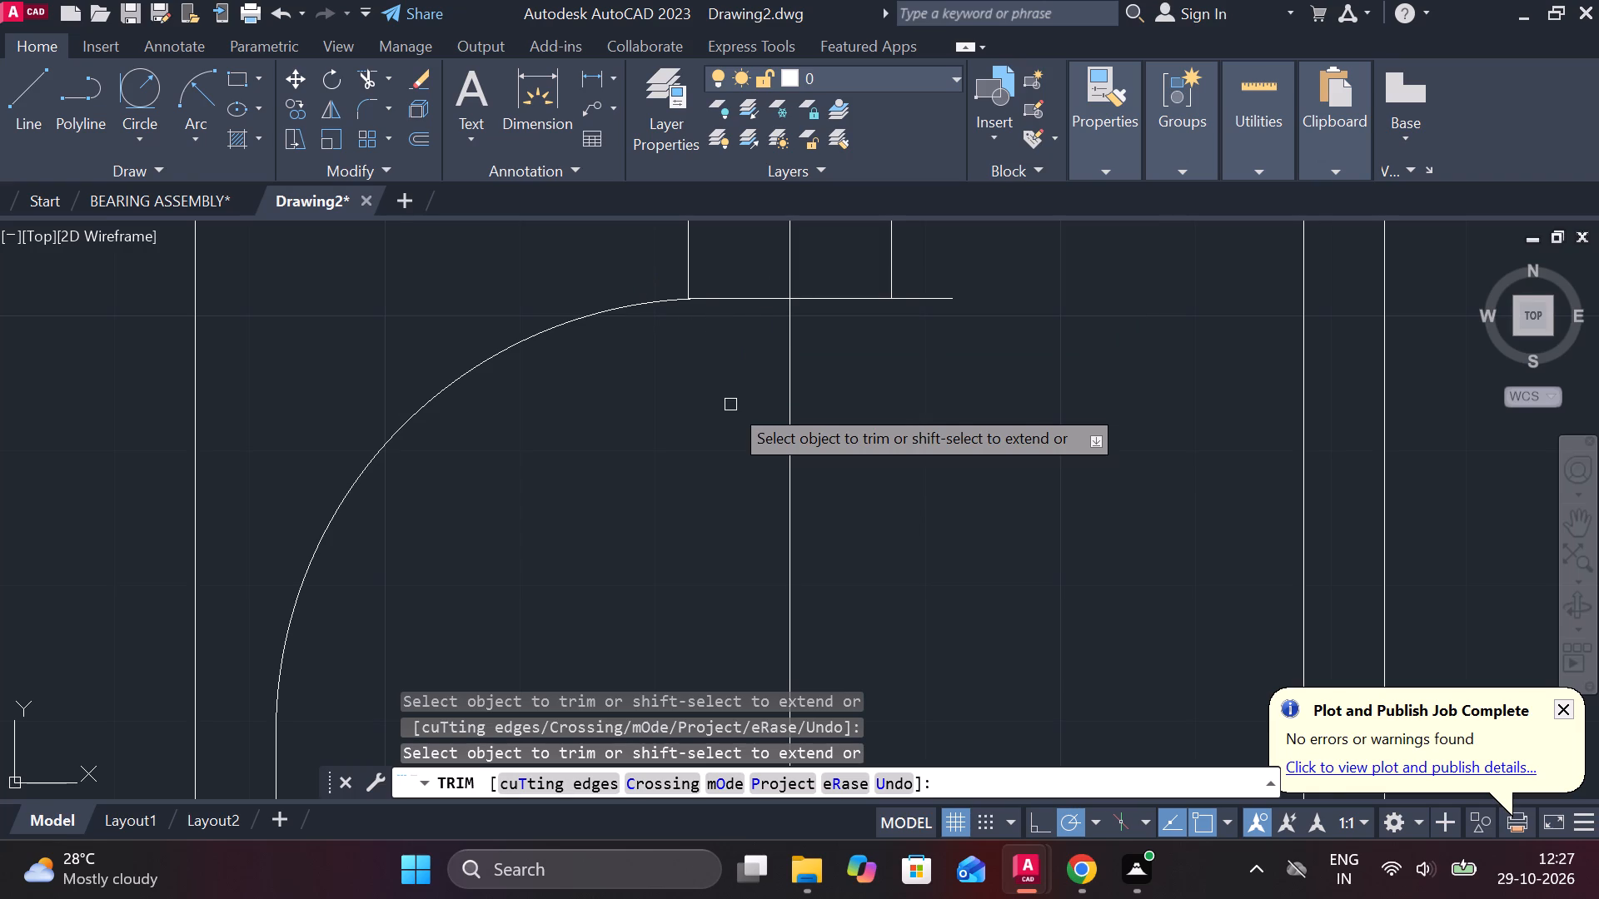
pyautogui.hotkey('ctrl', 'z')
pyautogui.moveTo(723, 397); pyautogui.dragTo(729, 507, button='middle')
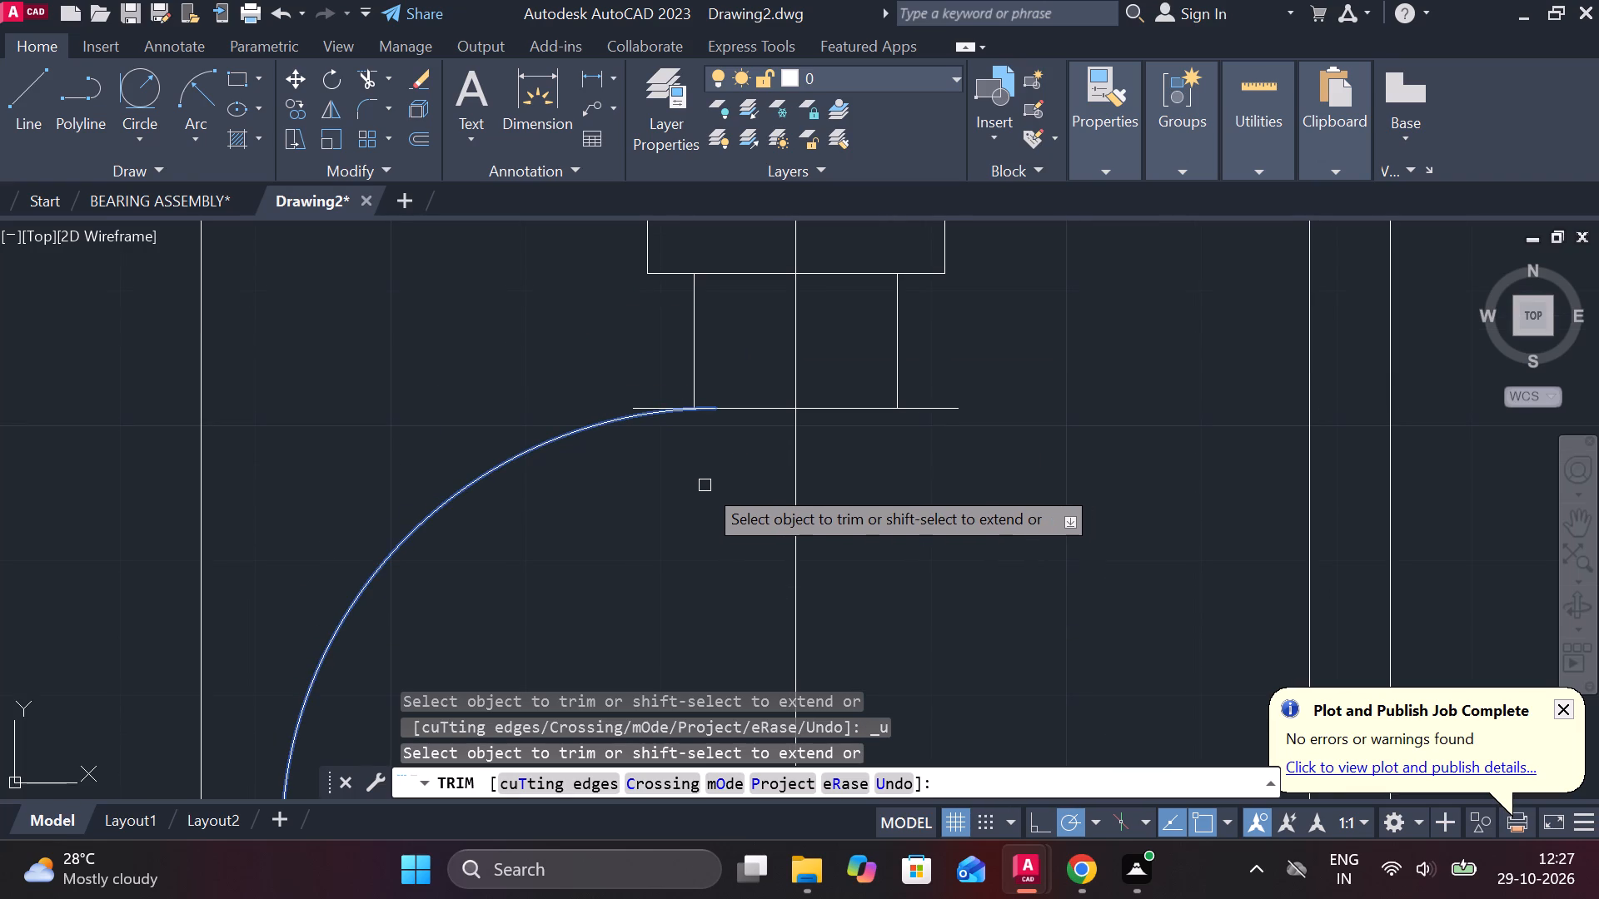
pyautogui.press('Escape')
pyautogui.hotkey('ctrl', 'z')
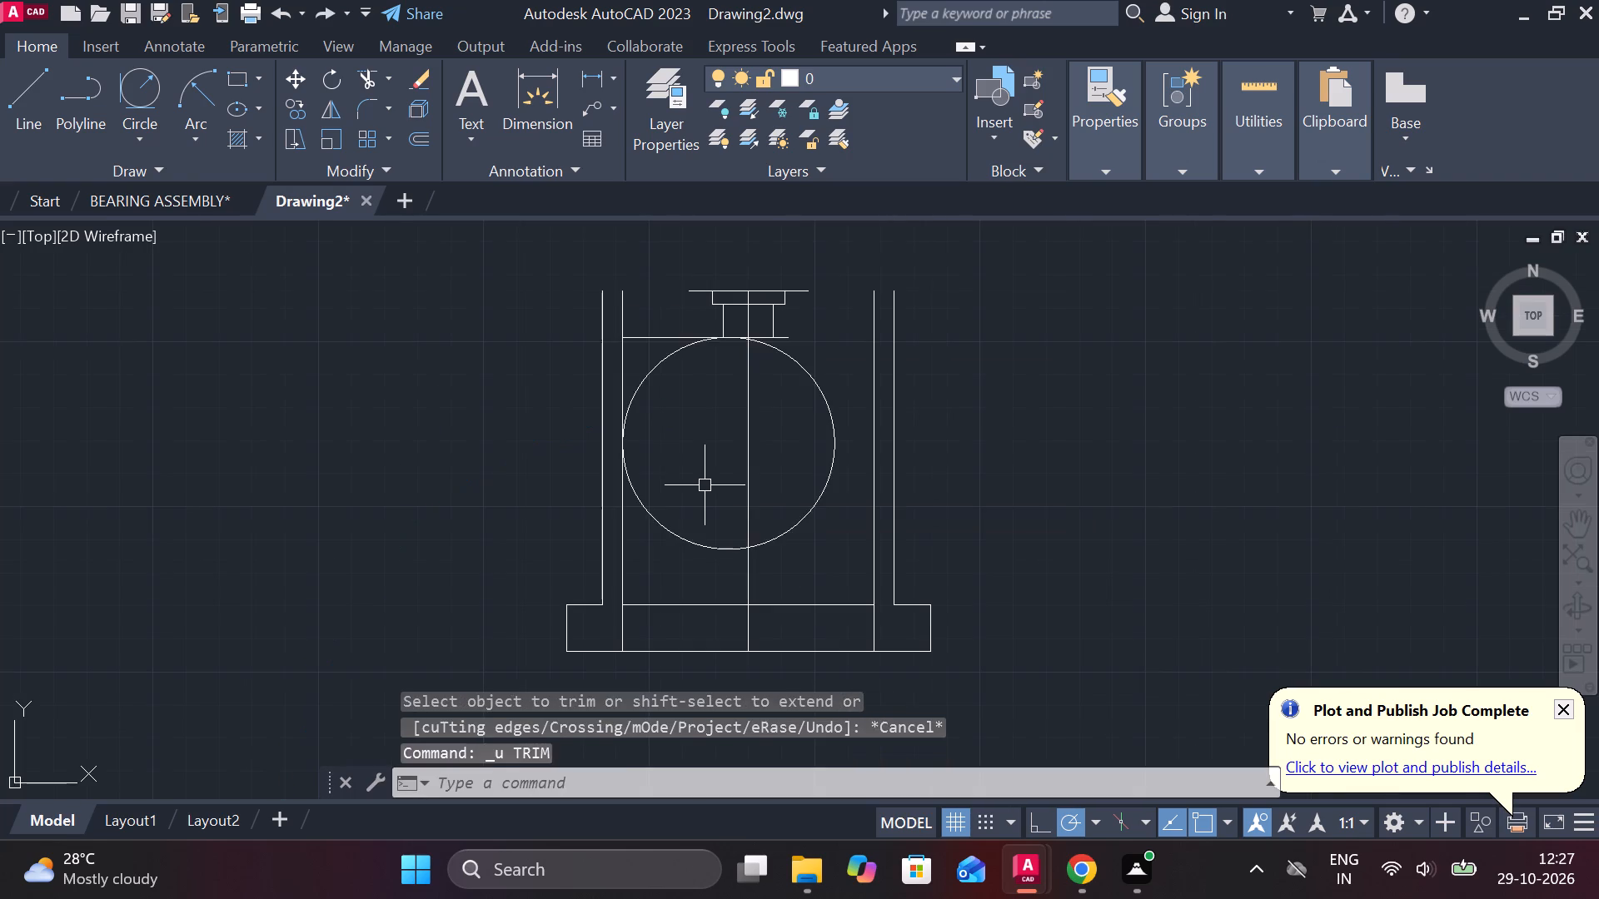
# Undo the radius 32 circle and the earlier circle attempts, back to before the horizontal line joining the 24 line to the wall.
pyautogui.hotkey('ctrl', 'z')
pyautogui.scroll(1, 705, 364)
pyautogui.hotkey('ctrl', 'z')
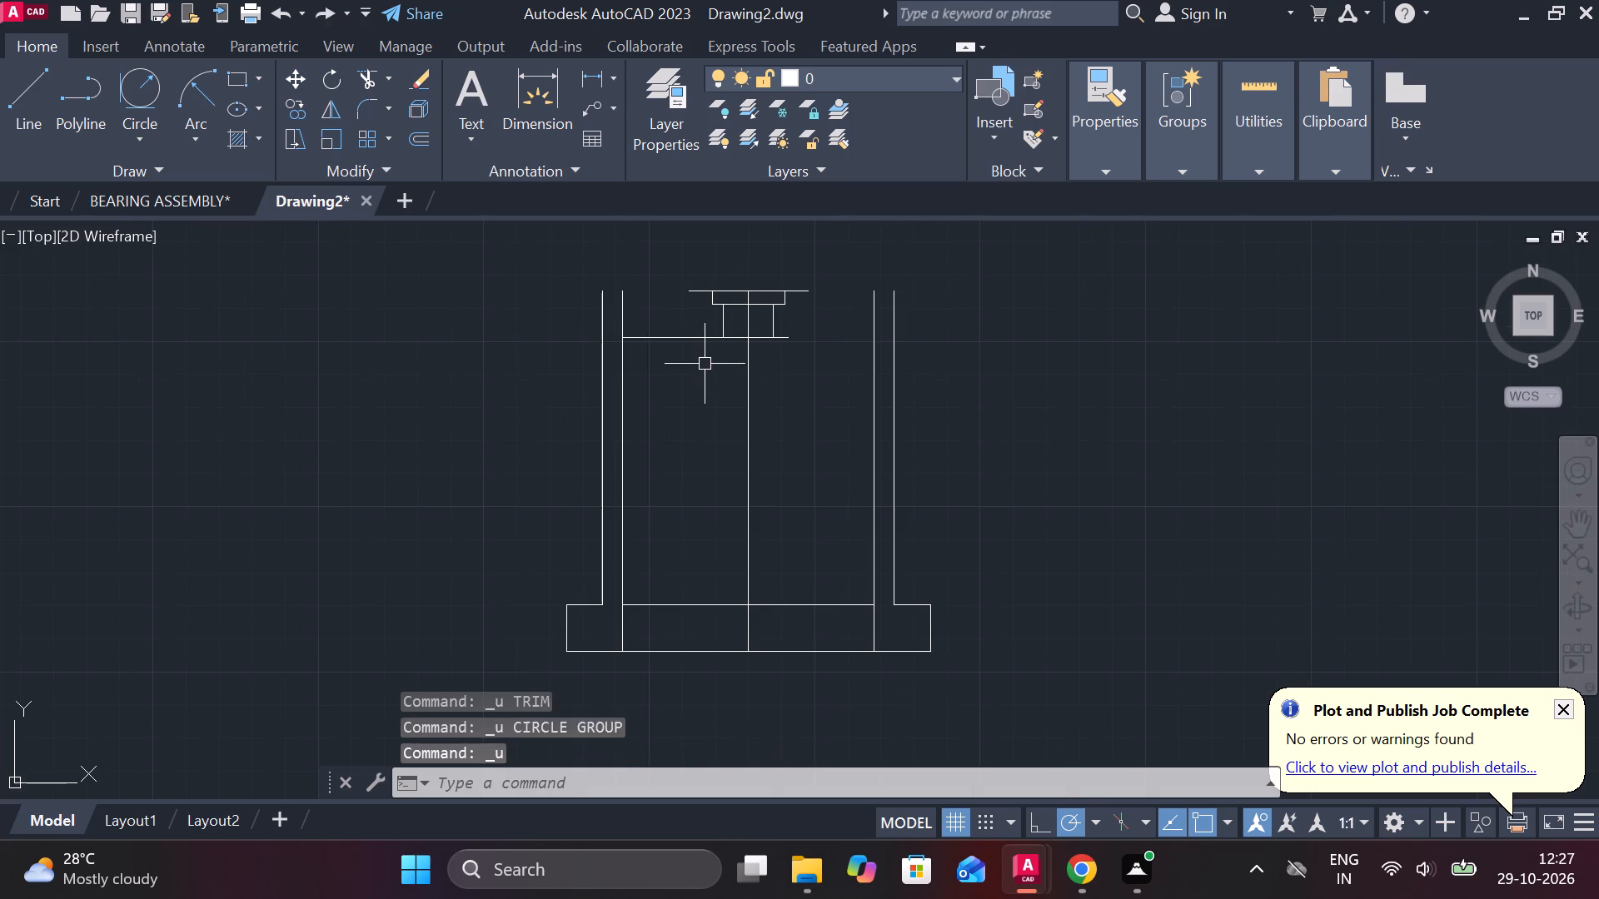
pyautogui.hotkey('ctrl', 'z')
pyautogui.hotkey('ctrl', 'z')
pyautogui.hotkey('ctrl', 'z')
pyautogui.hotkey('ctrl', 'z')
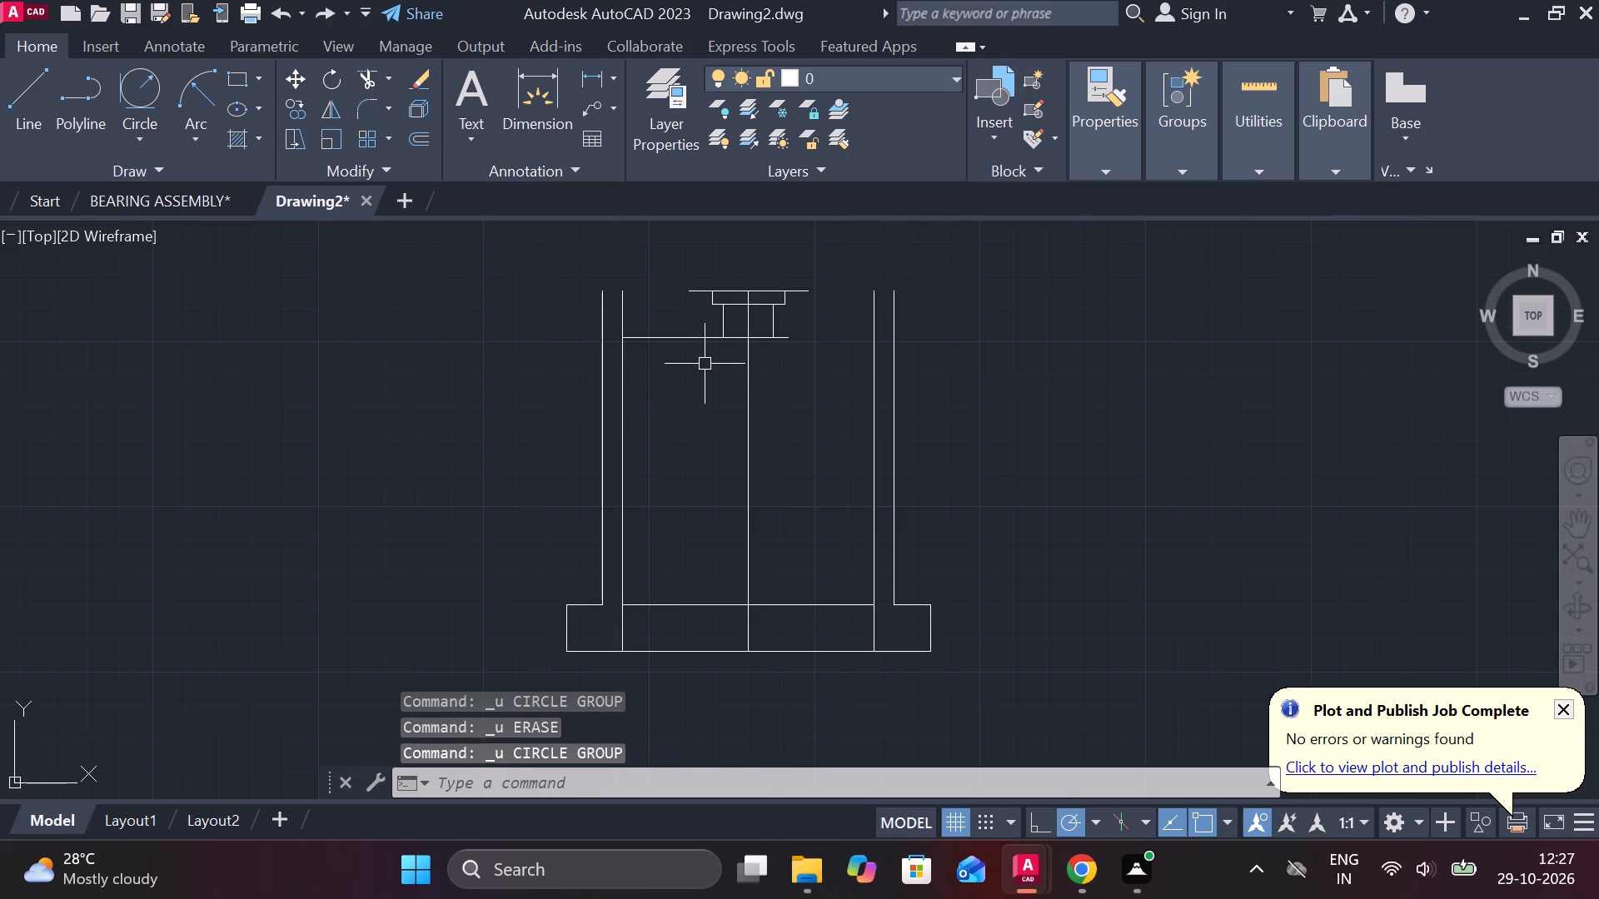
pyautogui.hotkey('ctrl', 'z')
# Draw a short vertical line downward from the left end of the 24 line.
pyautogui.press('l')
pyautogui.press('Return')
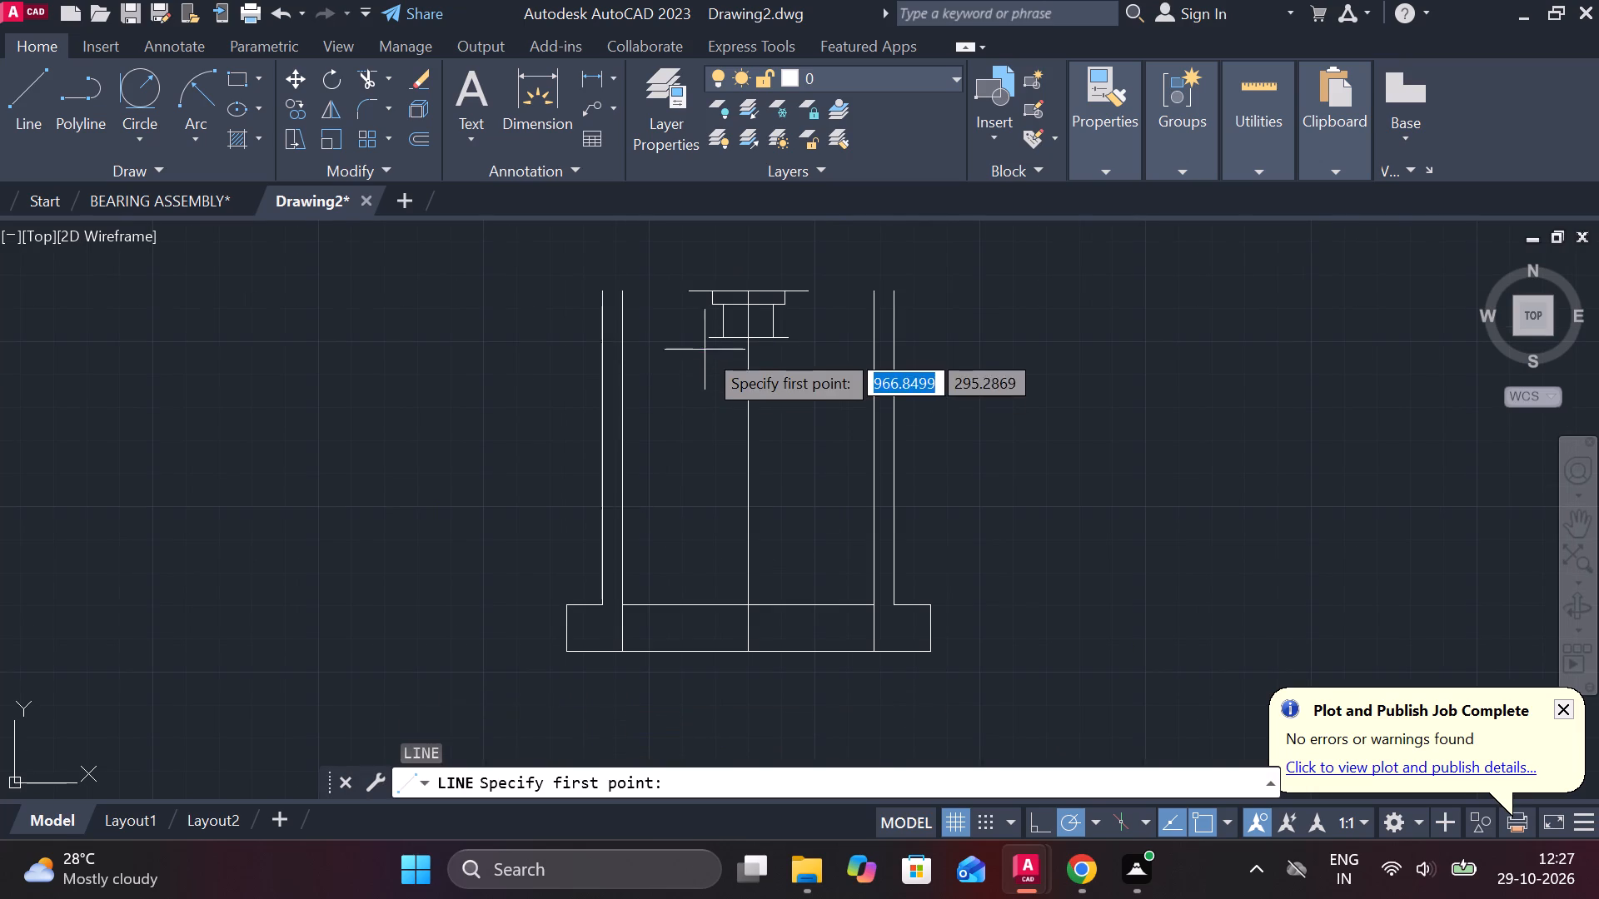
pyautogui.scroll(3, 705, 348)
pyautogui.click(719, 310)
pyautogui.doubleClick(722, 424)
pyautogui.press('Escape')
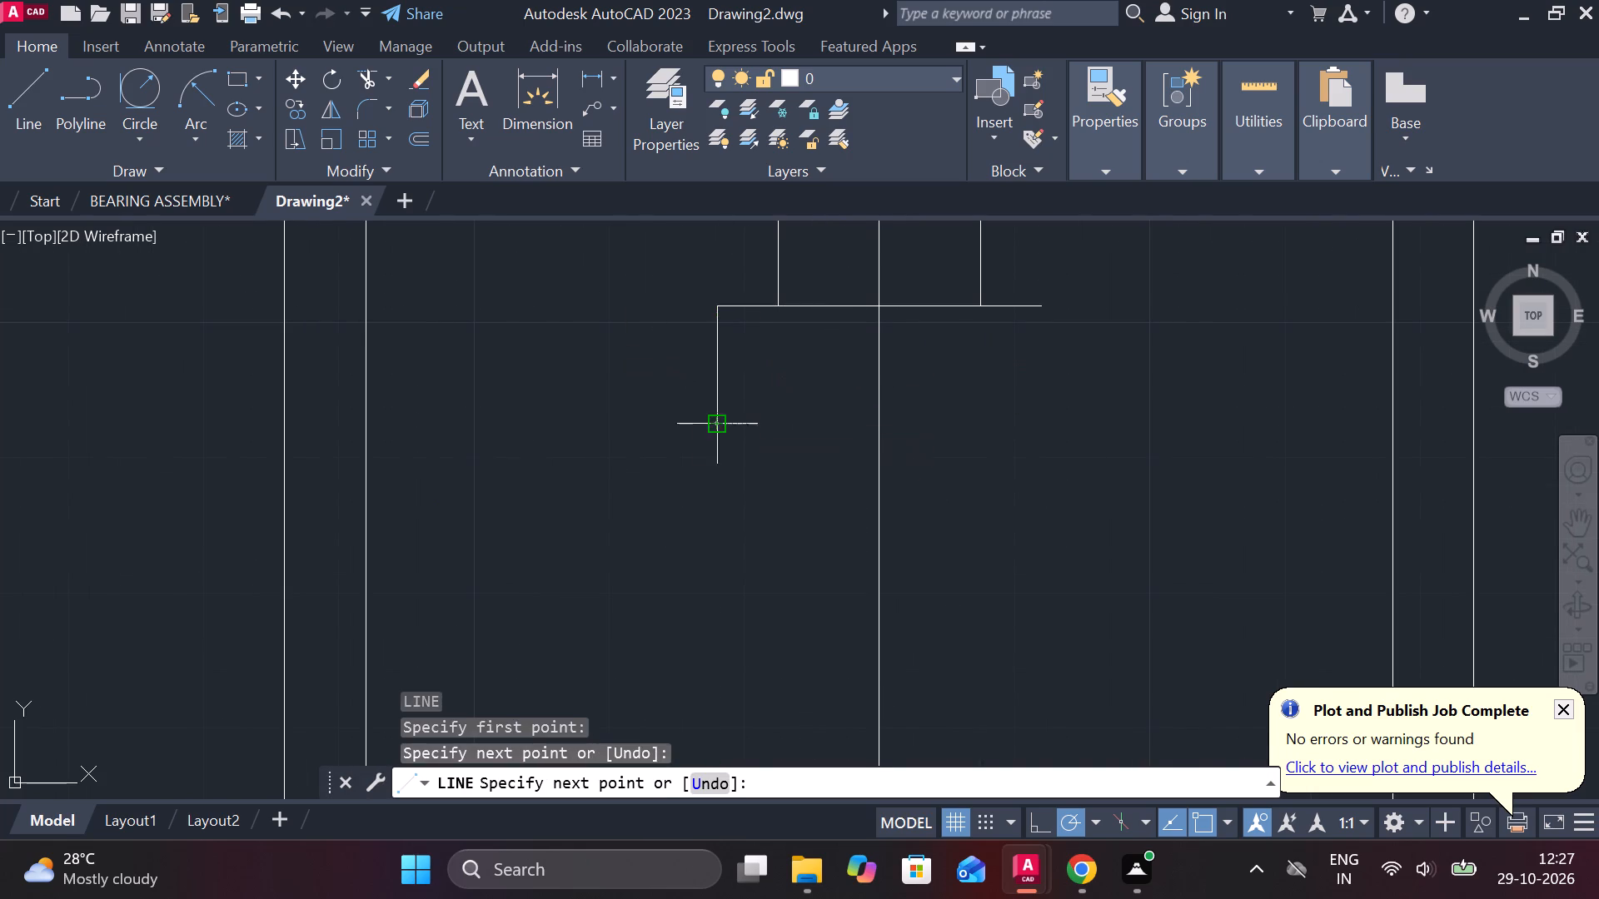
# Stretch the left end of the 24 line horizontally to the left inner wall line.
pyautogui.scroll(-3, 752, 437)
pyautogui.scroll(2, 745, 390)
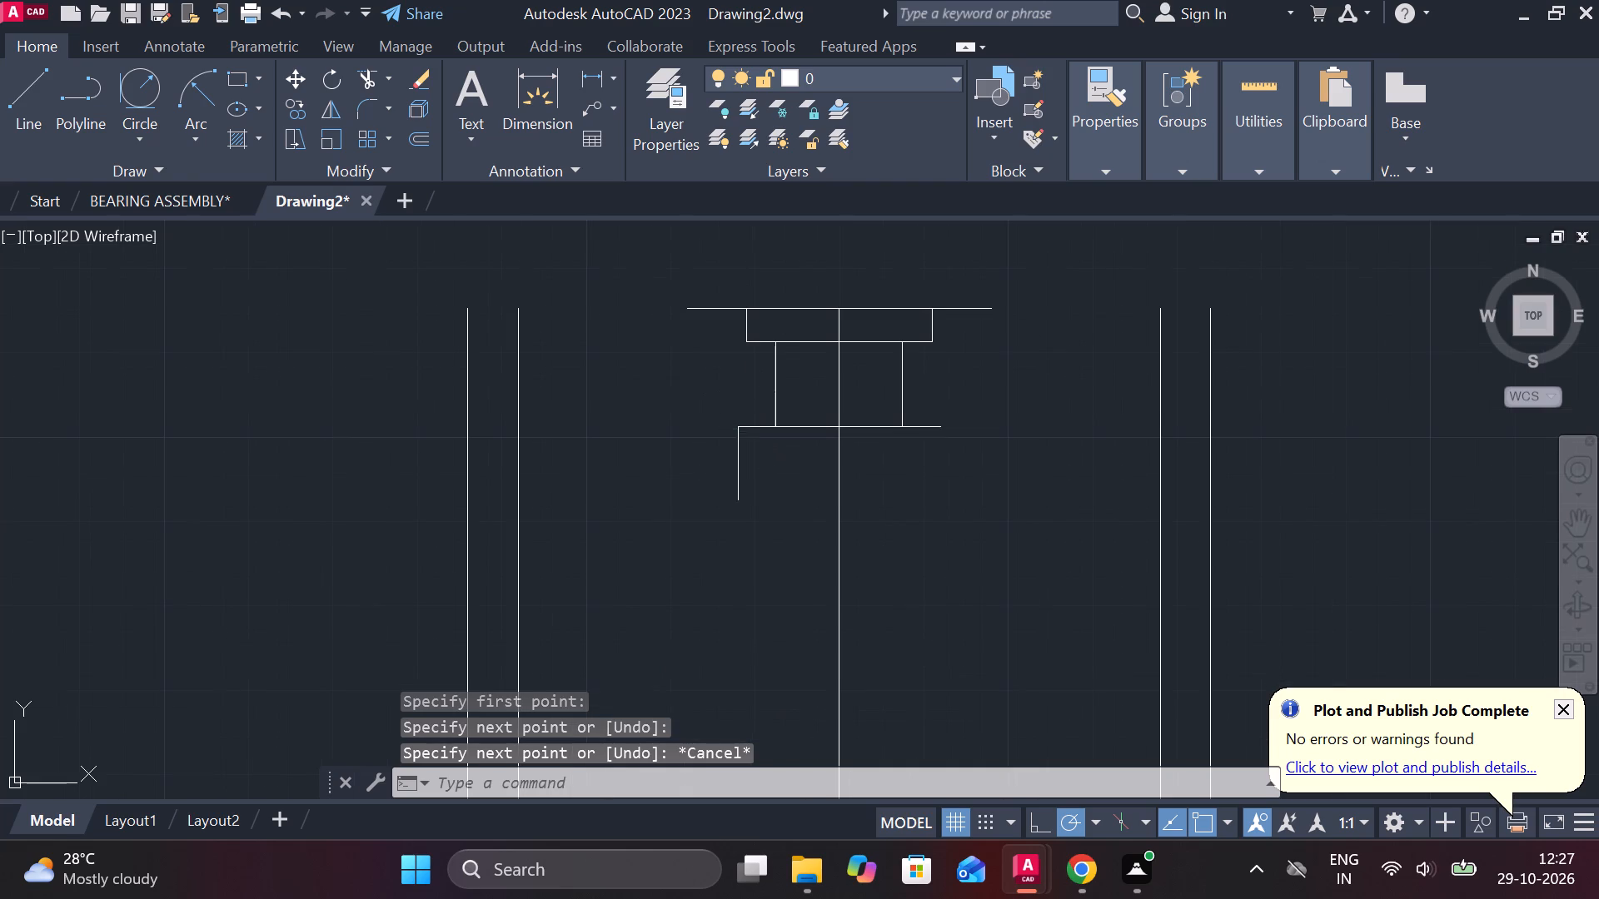
pyautogui.doubleClick(759, 428)
pyautogui.click(733, 426)
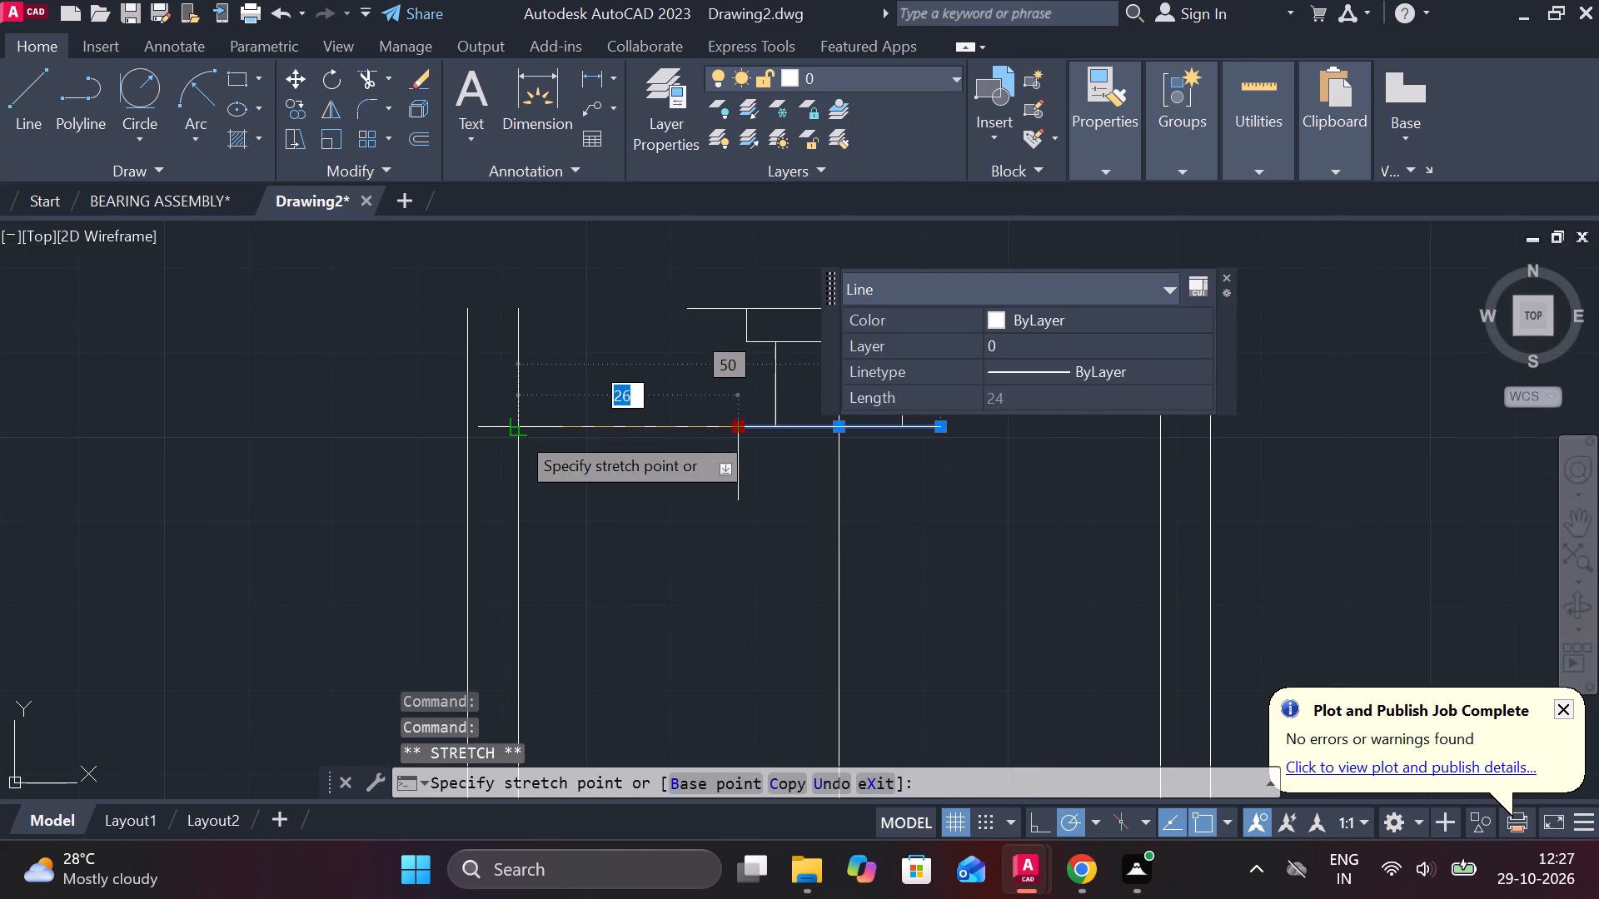
pyautogui.click(516, 430)
pyautogui.press('Escape')
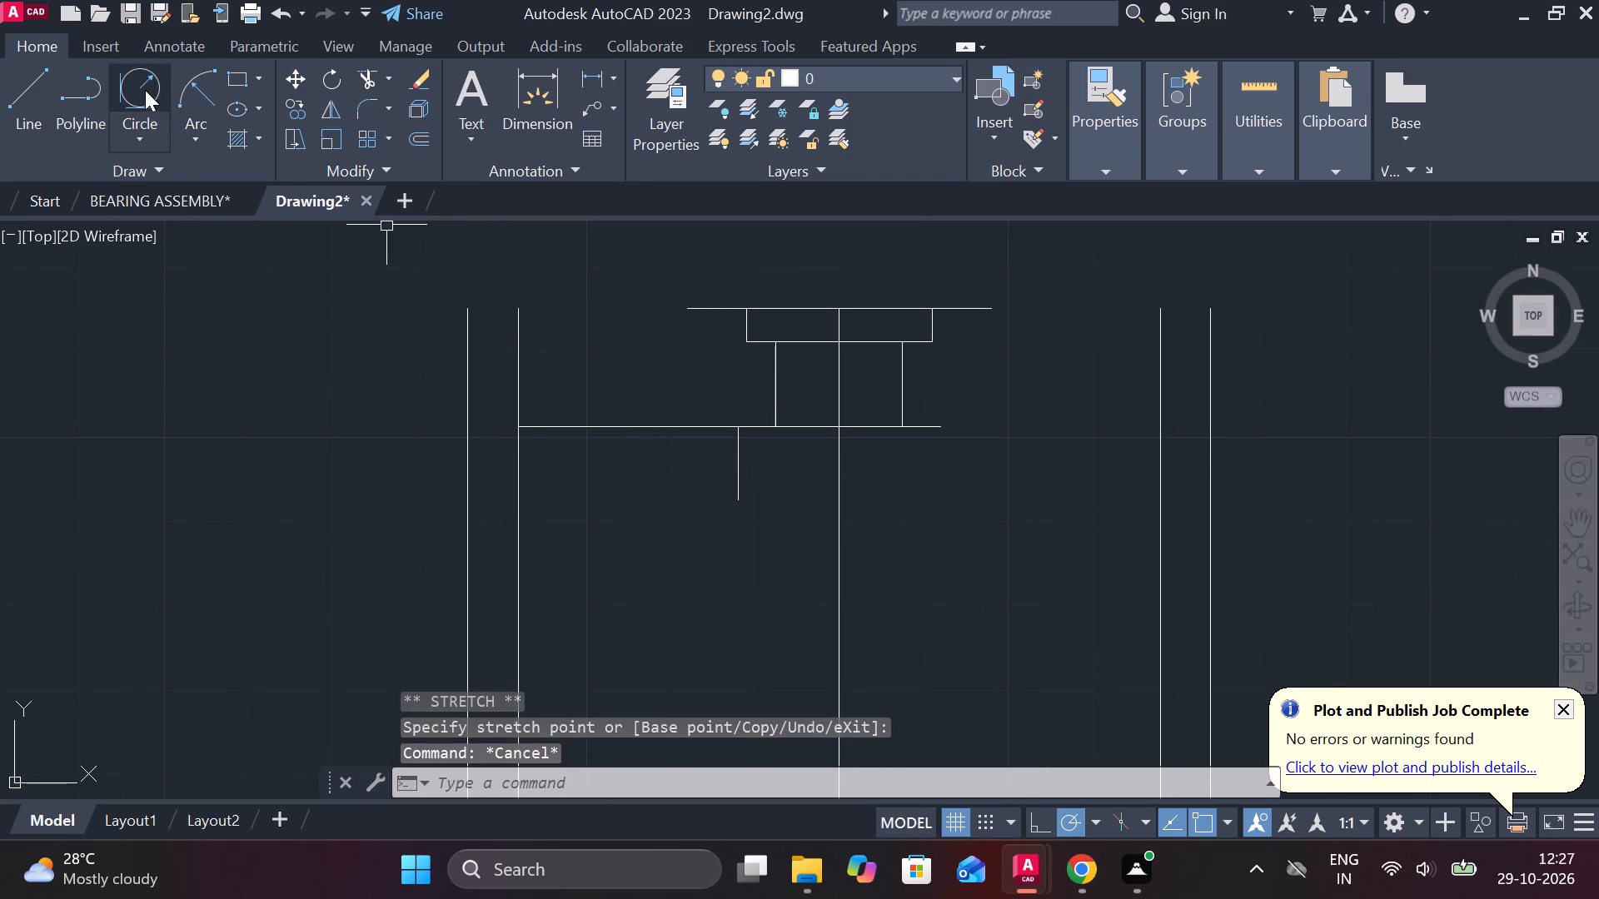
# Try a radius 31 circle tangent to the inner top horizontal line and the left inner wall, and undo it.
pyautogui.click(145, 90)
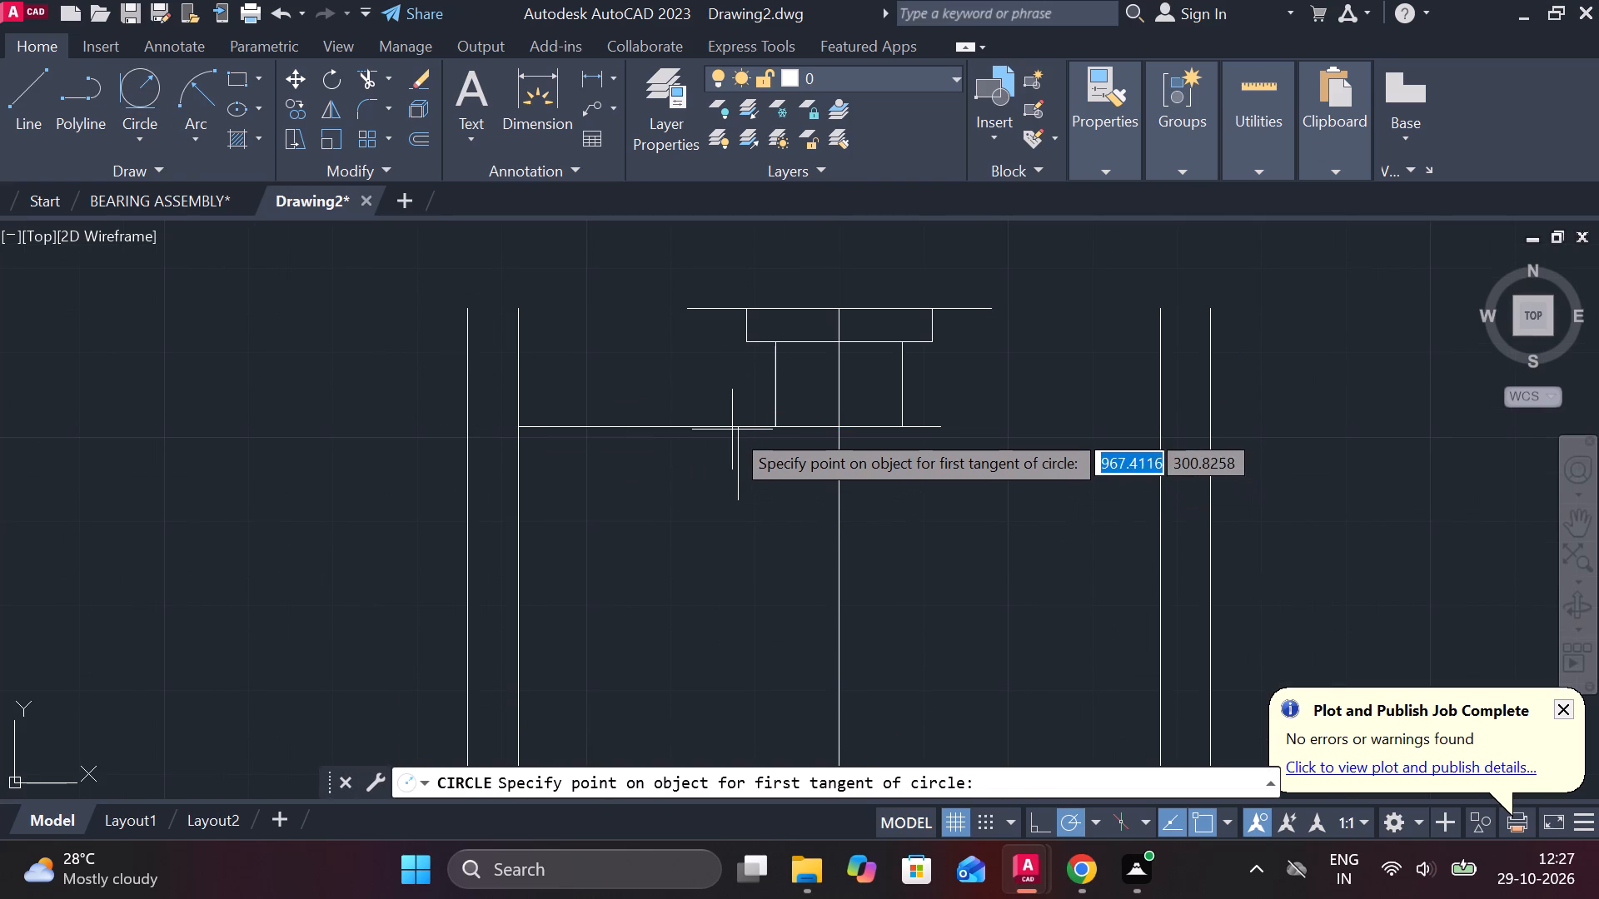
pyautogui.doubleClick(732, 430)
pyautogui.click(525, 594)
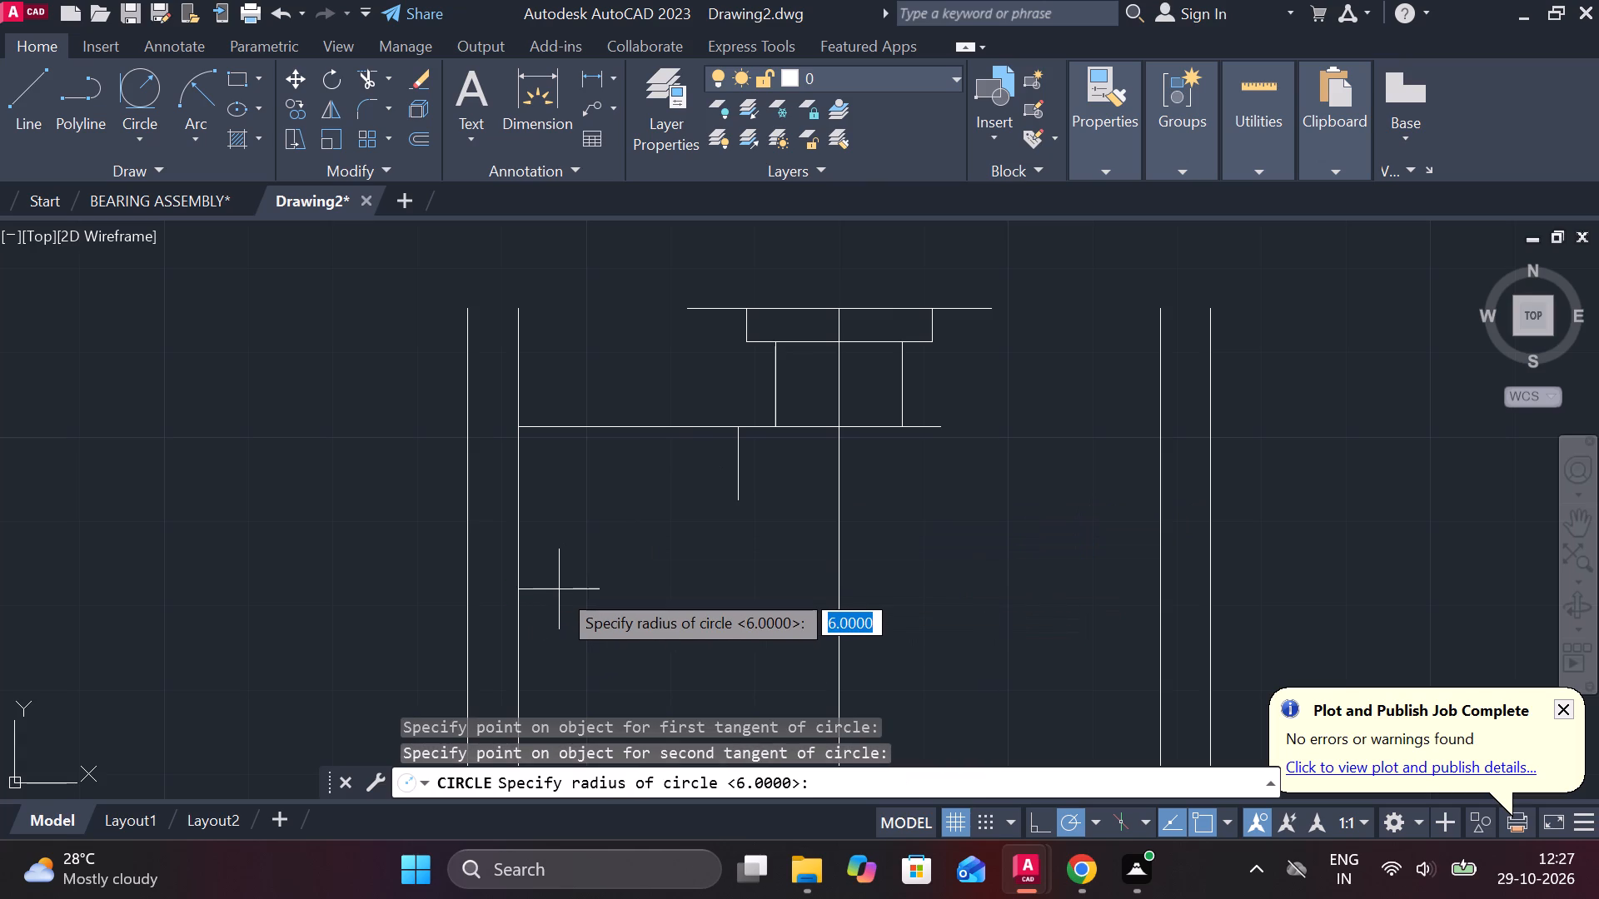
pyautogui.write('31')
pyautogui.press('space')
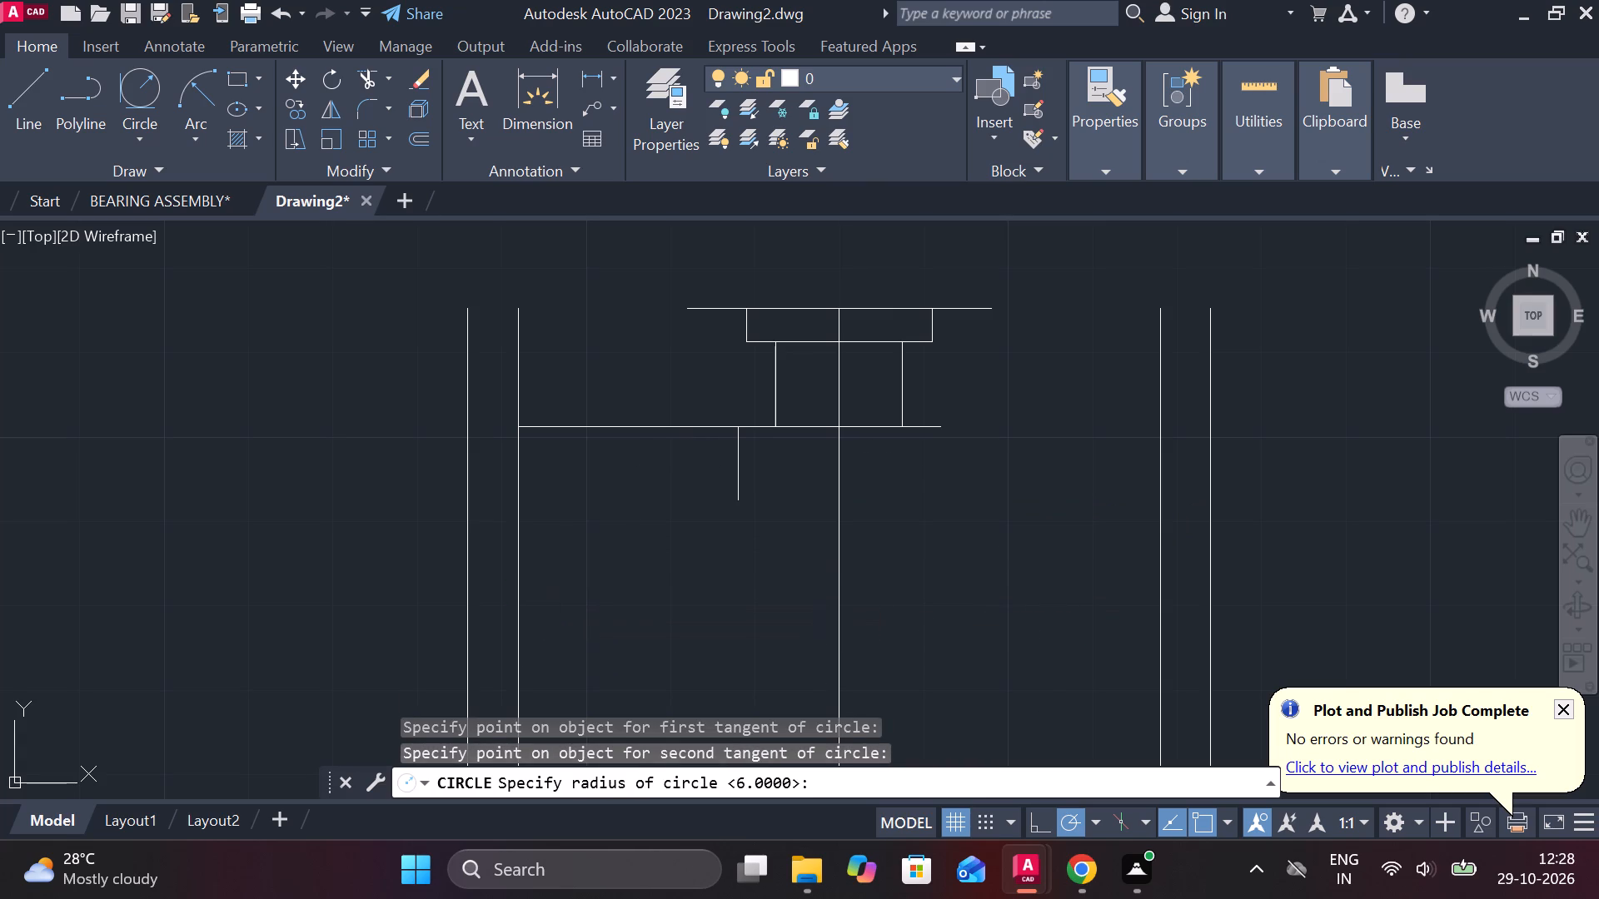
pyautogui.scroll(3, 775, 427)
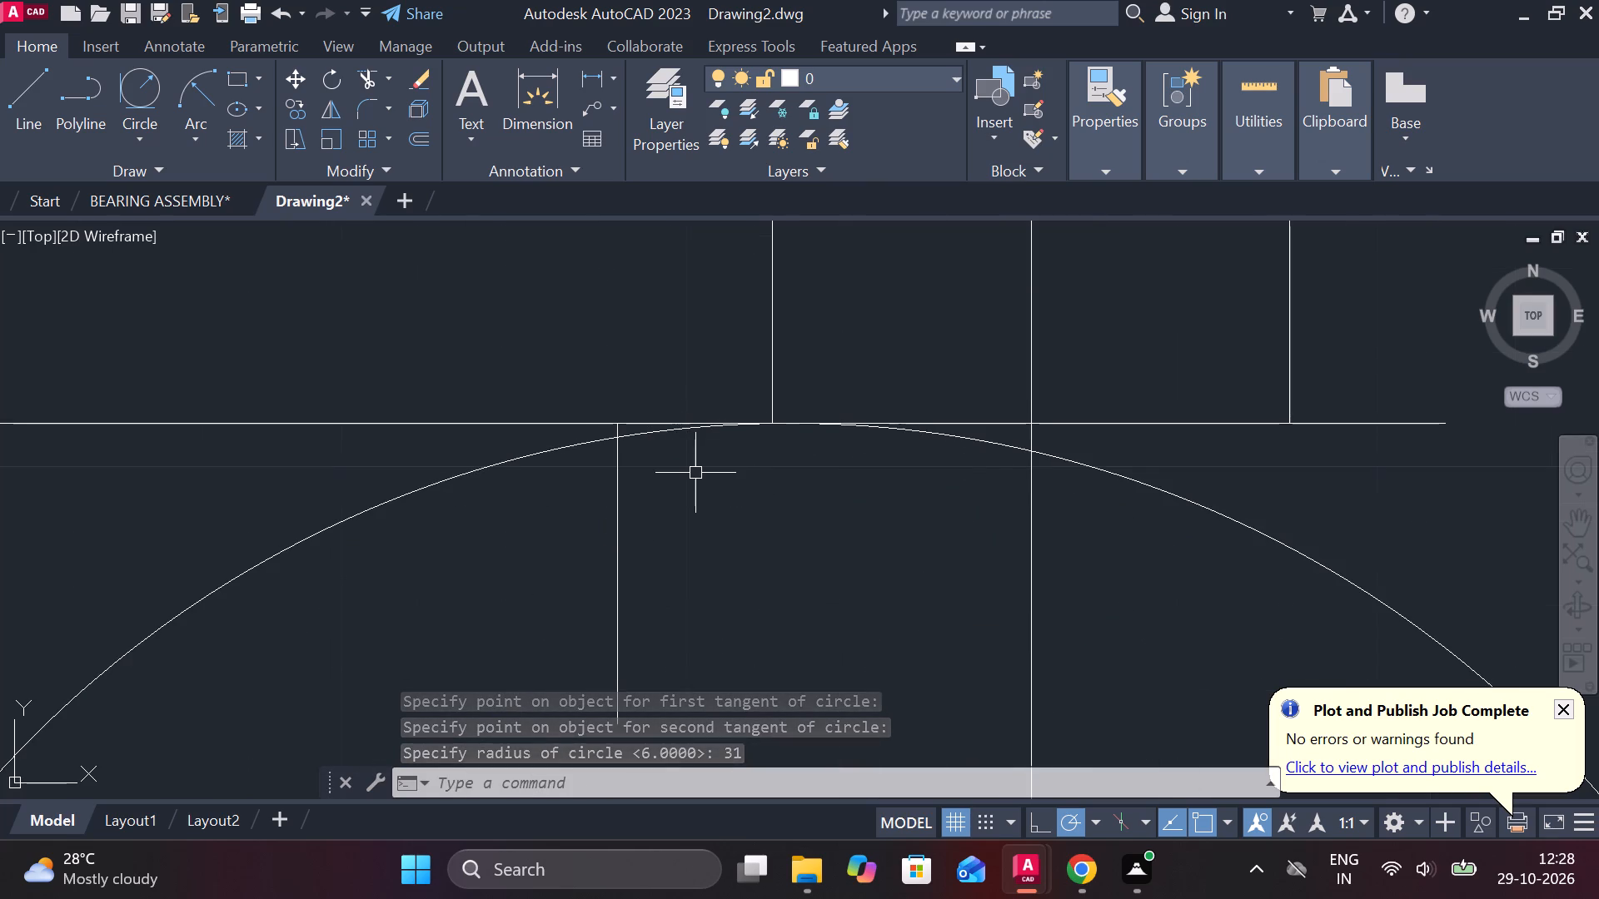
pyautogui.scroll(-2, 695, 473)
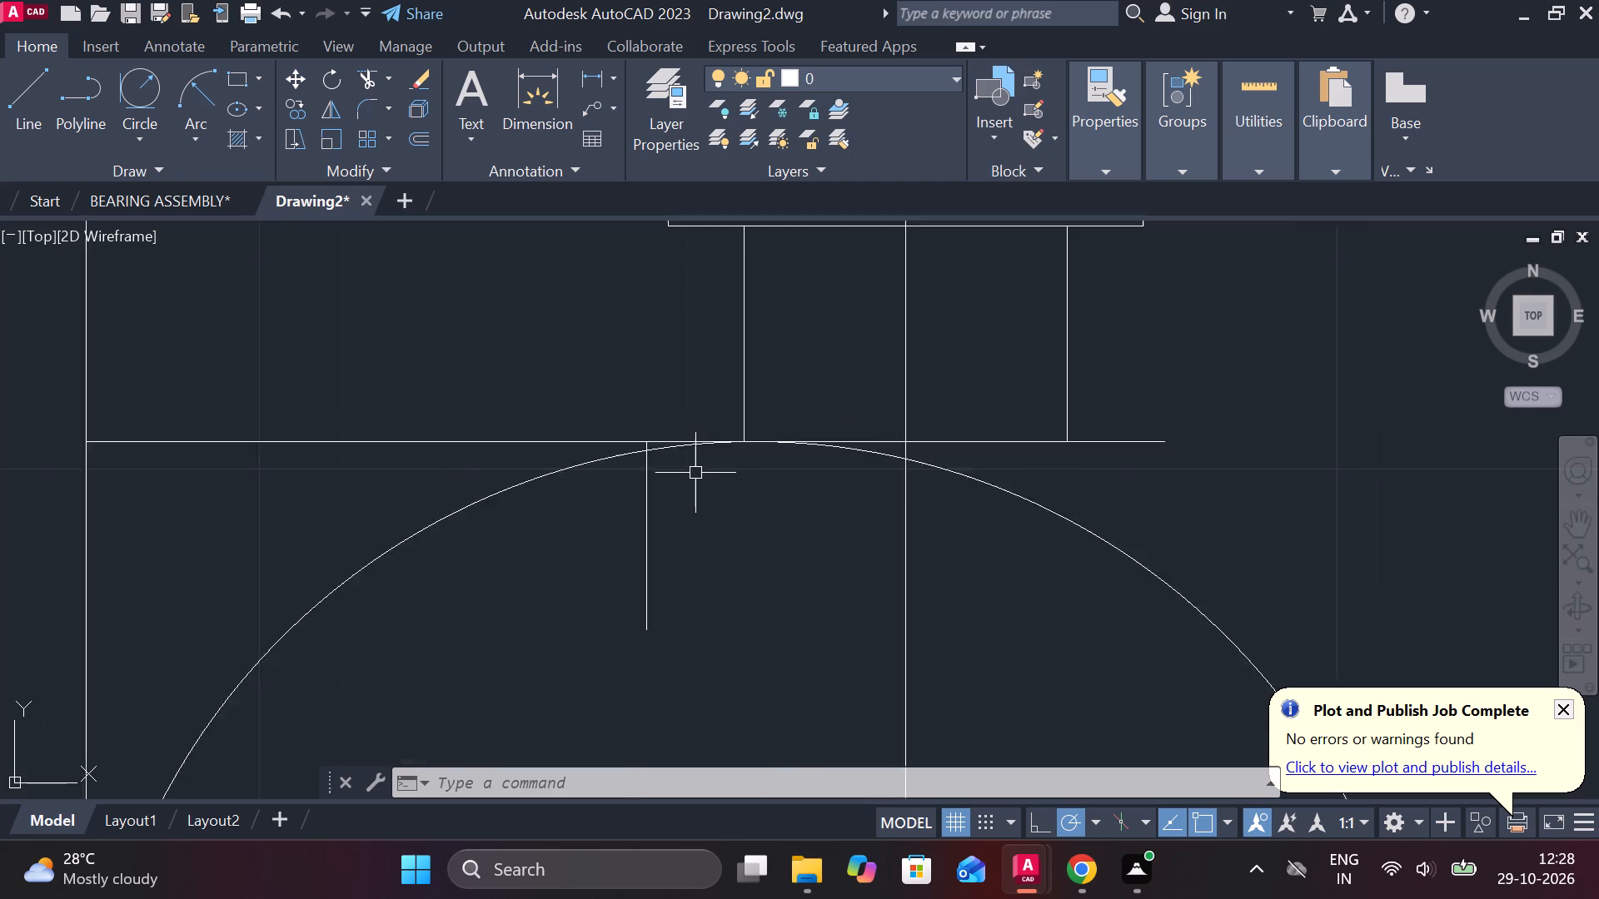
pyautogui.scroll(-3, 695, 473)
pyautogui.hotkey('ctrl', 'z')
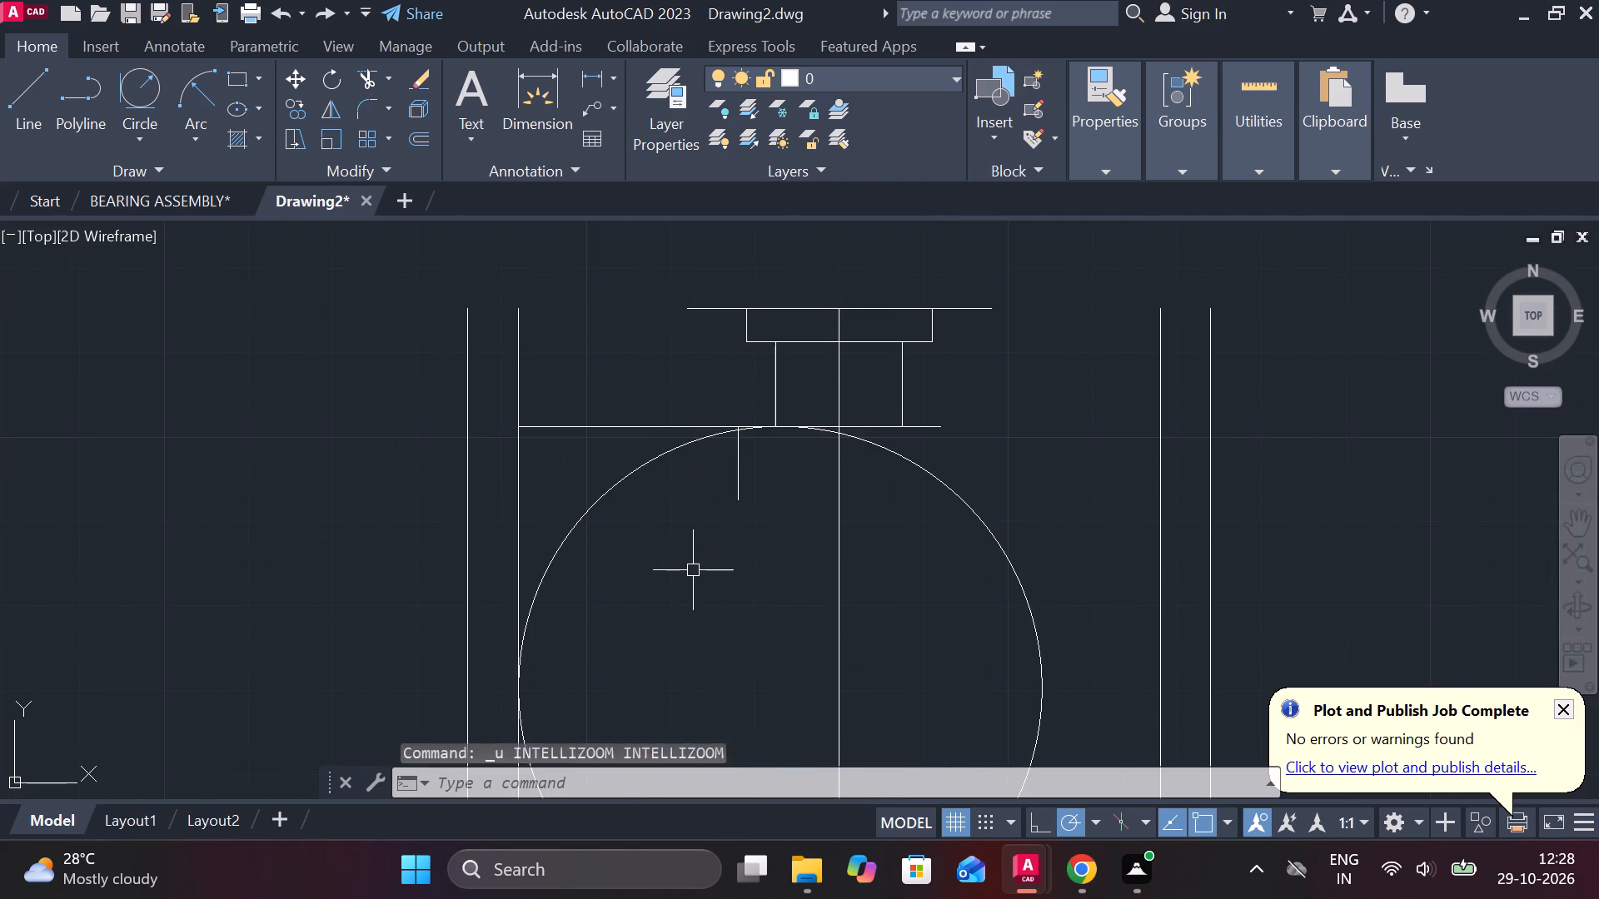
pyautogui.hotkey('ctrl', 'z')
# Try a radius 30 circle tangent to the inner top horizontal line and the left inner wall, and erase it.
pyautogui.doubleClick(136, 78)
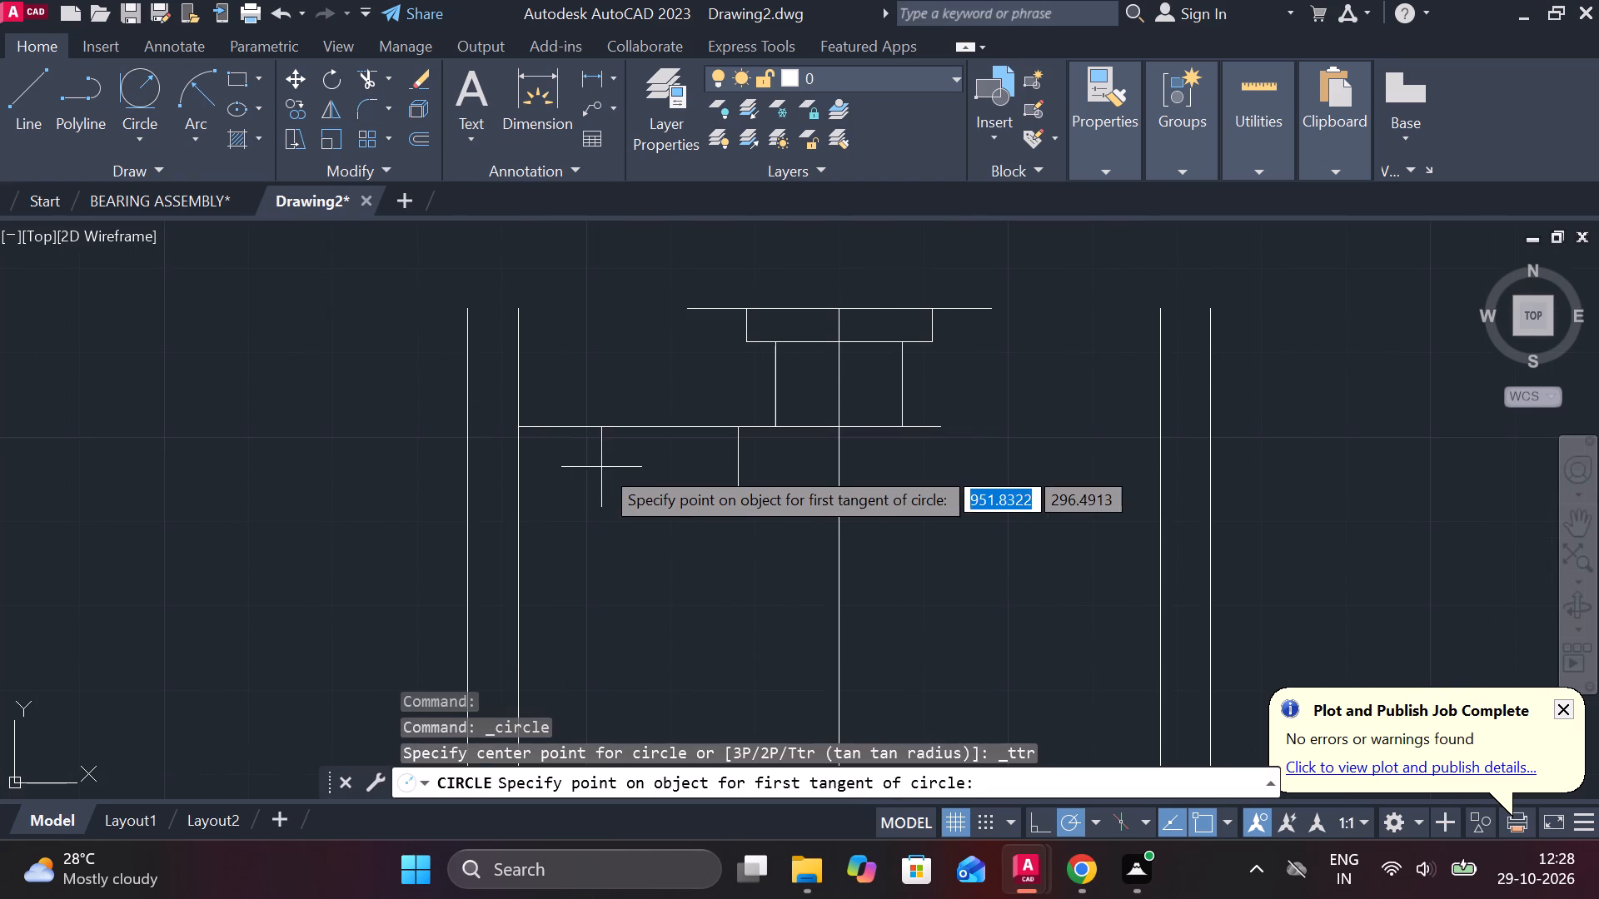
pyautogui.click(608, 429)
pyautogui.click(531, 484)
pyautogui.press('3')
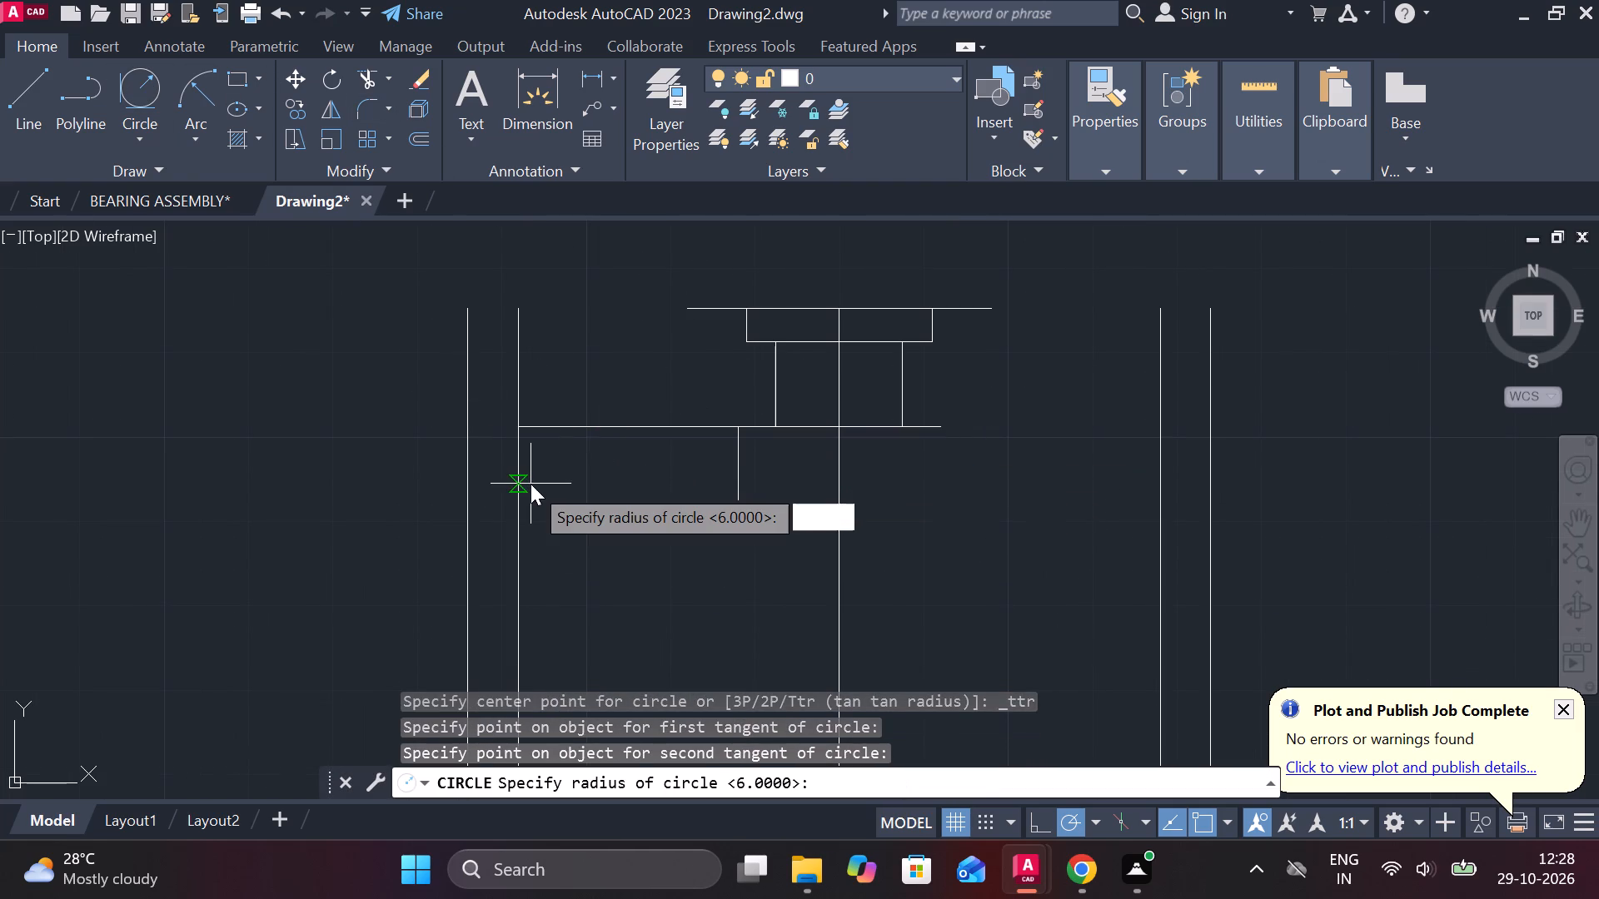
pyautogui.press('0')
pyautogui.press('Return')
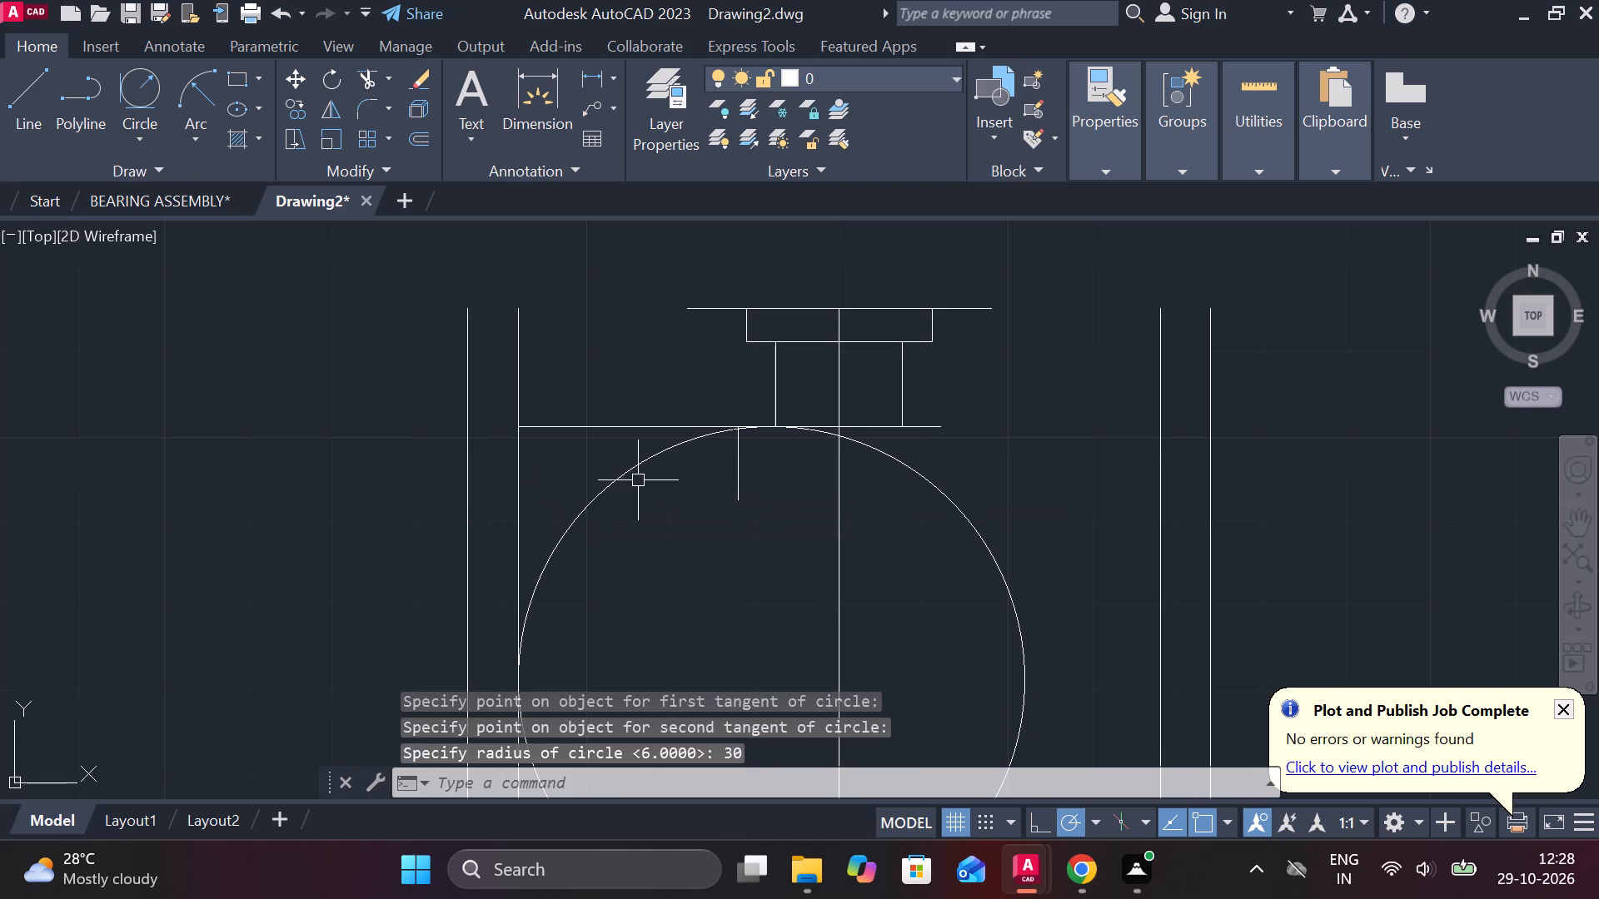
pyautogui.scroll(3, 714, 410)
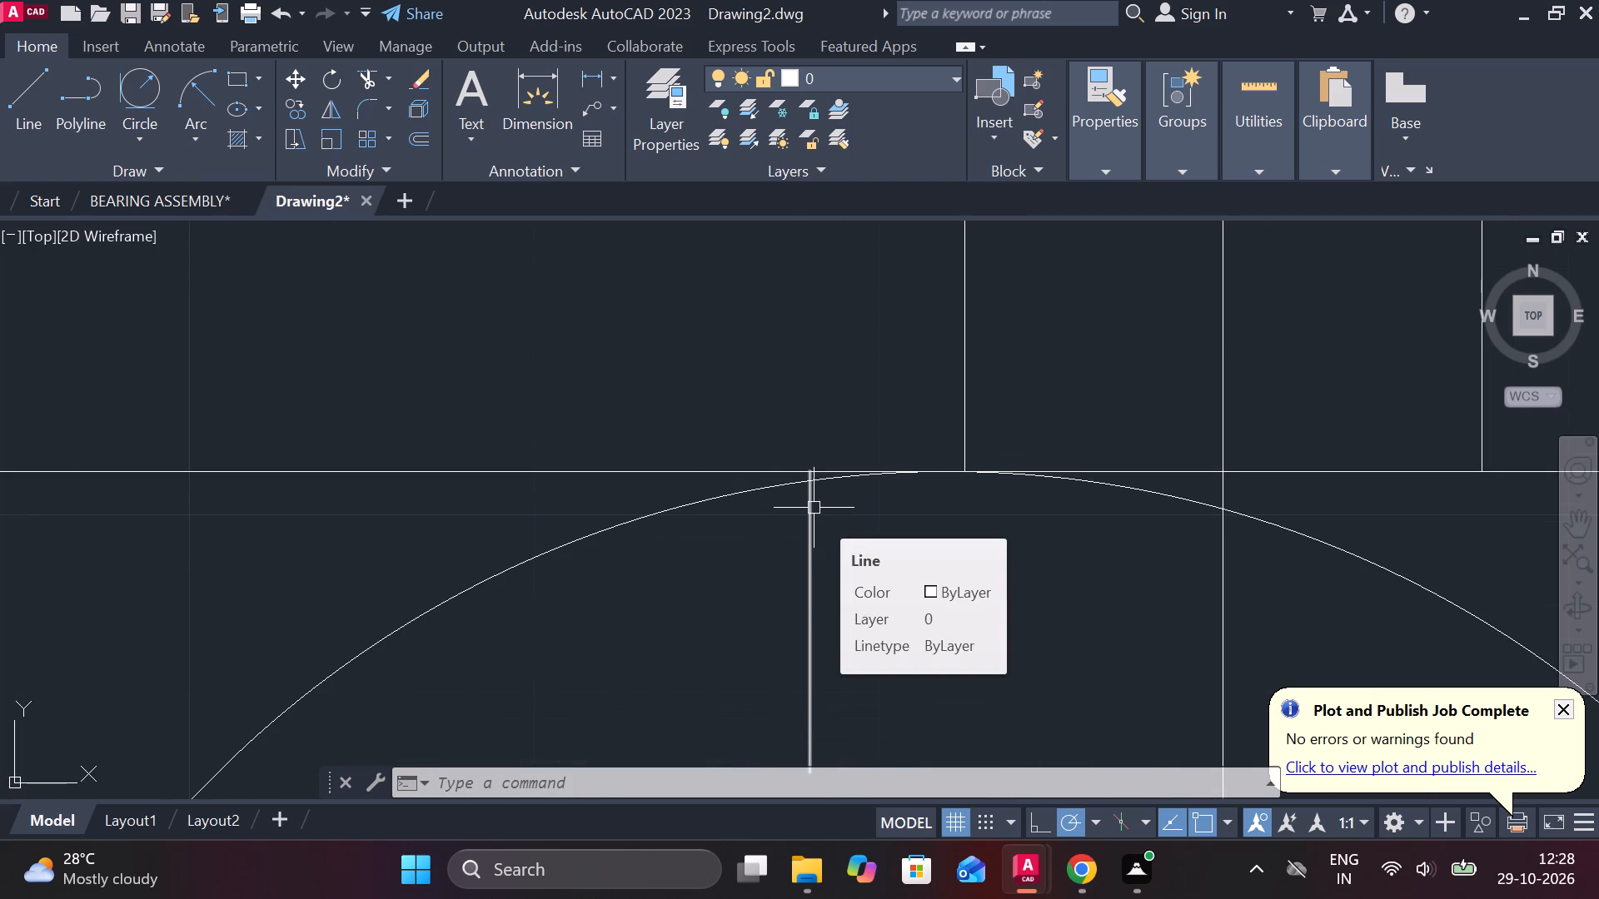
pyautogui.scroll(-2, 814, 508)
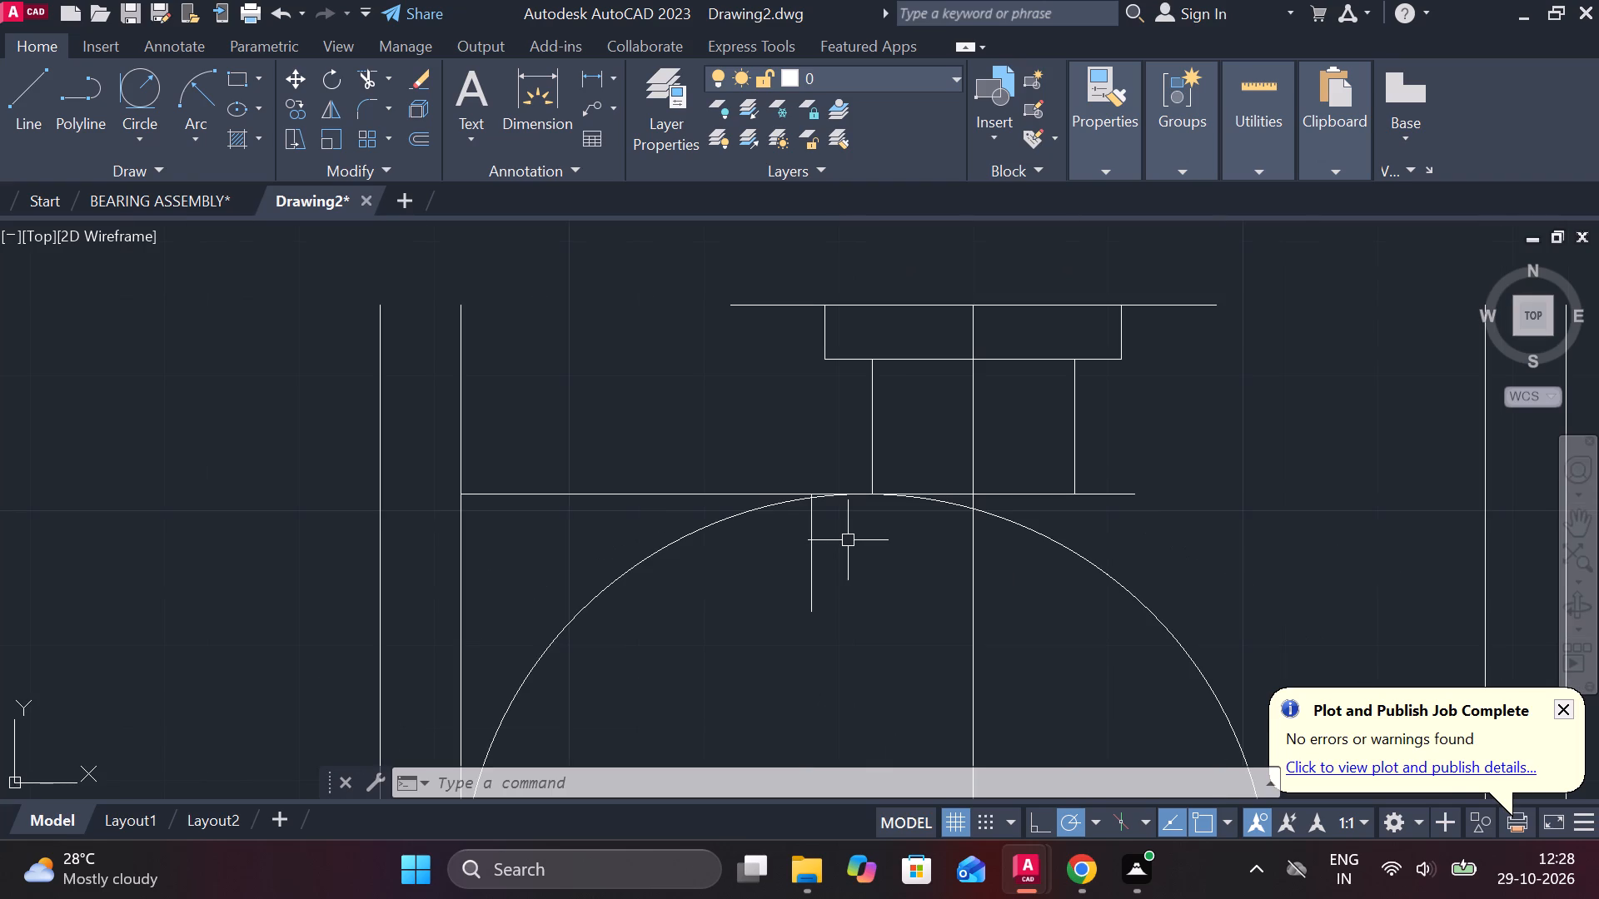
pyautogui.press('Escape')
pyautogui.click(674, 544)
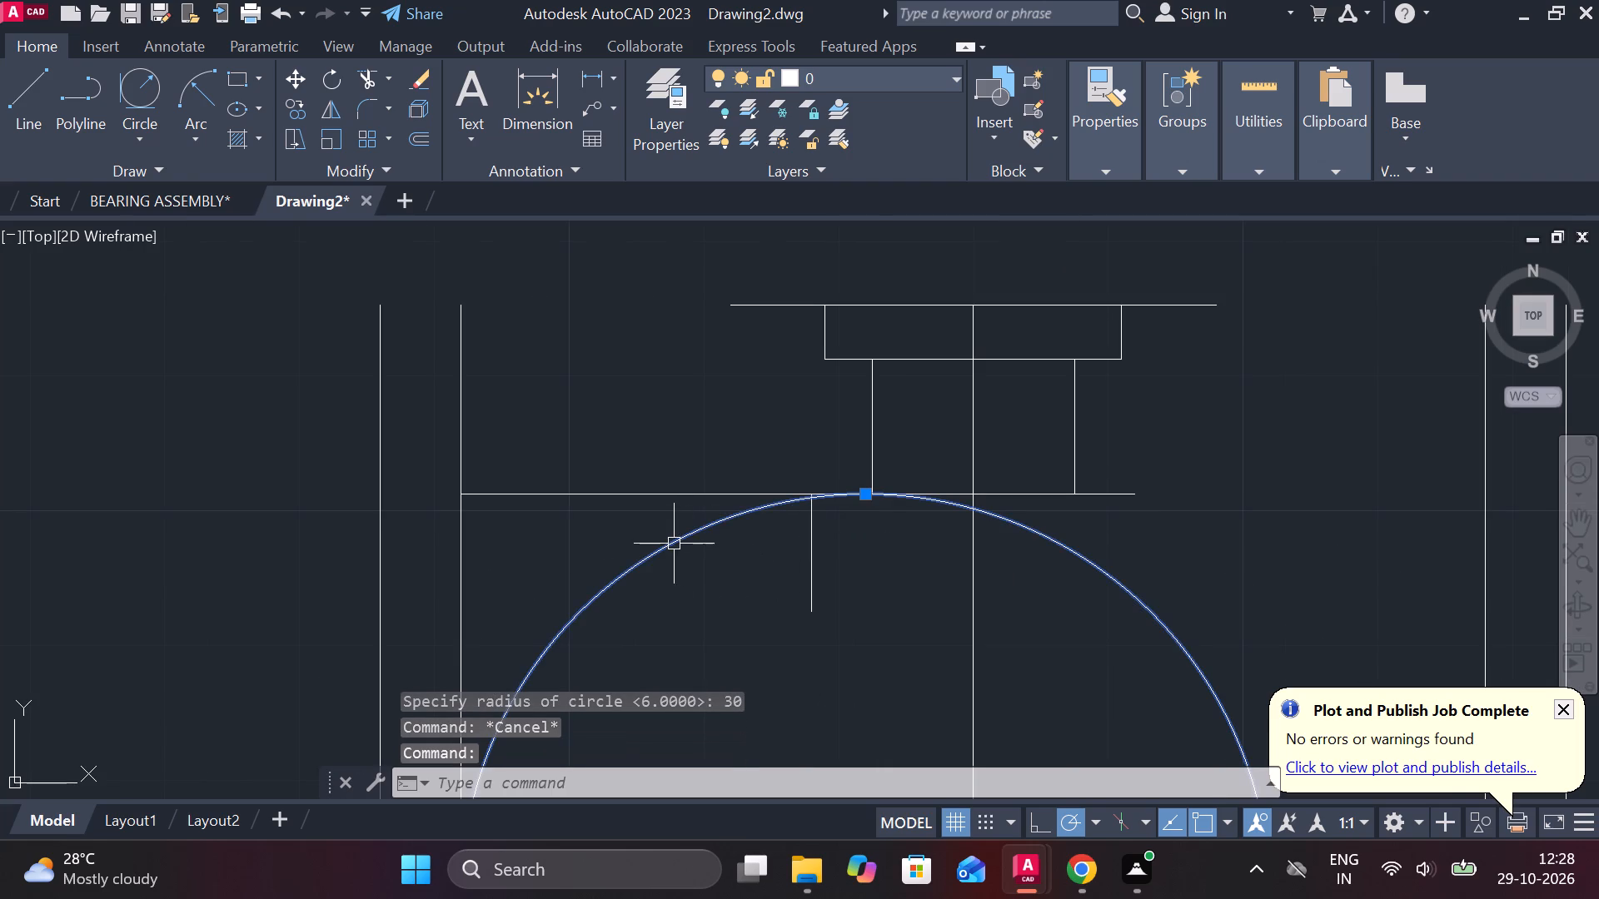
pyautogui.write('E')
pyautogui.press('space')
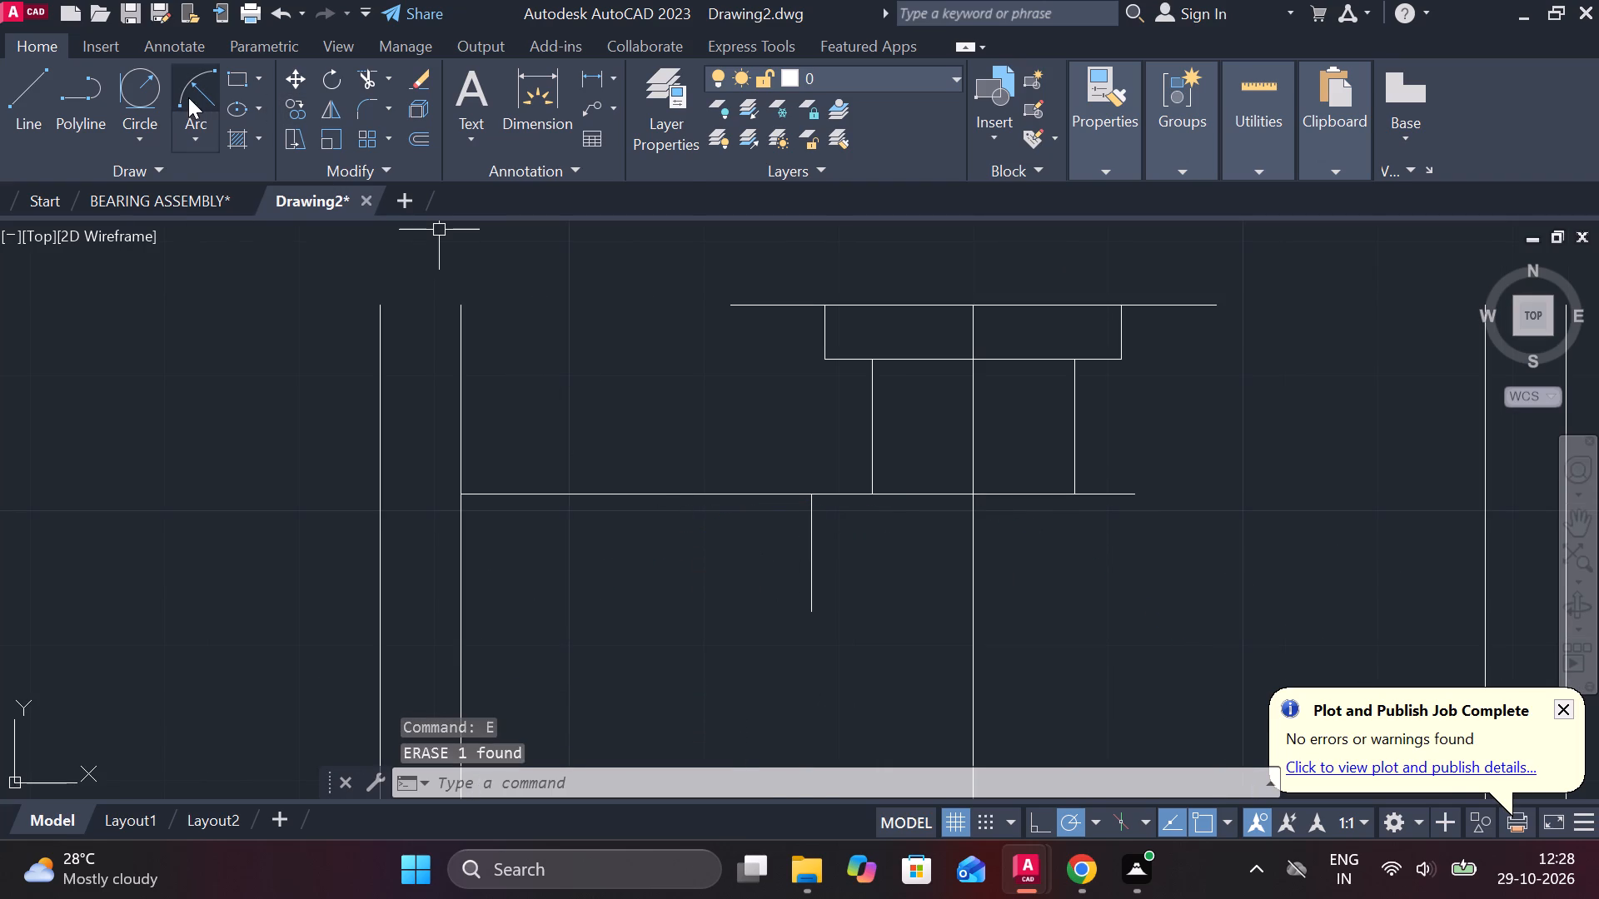
# Draw a start-end-radius arc from the top of the short vertical line to the left inner wall, rounding the inner top corner.
pyautogui.click(188, 97)
pyautogui.scroll(2, 750, 509)
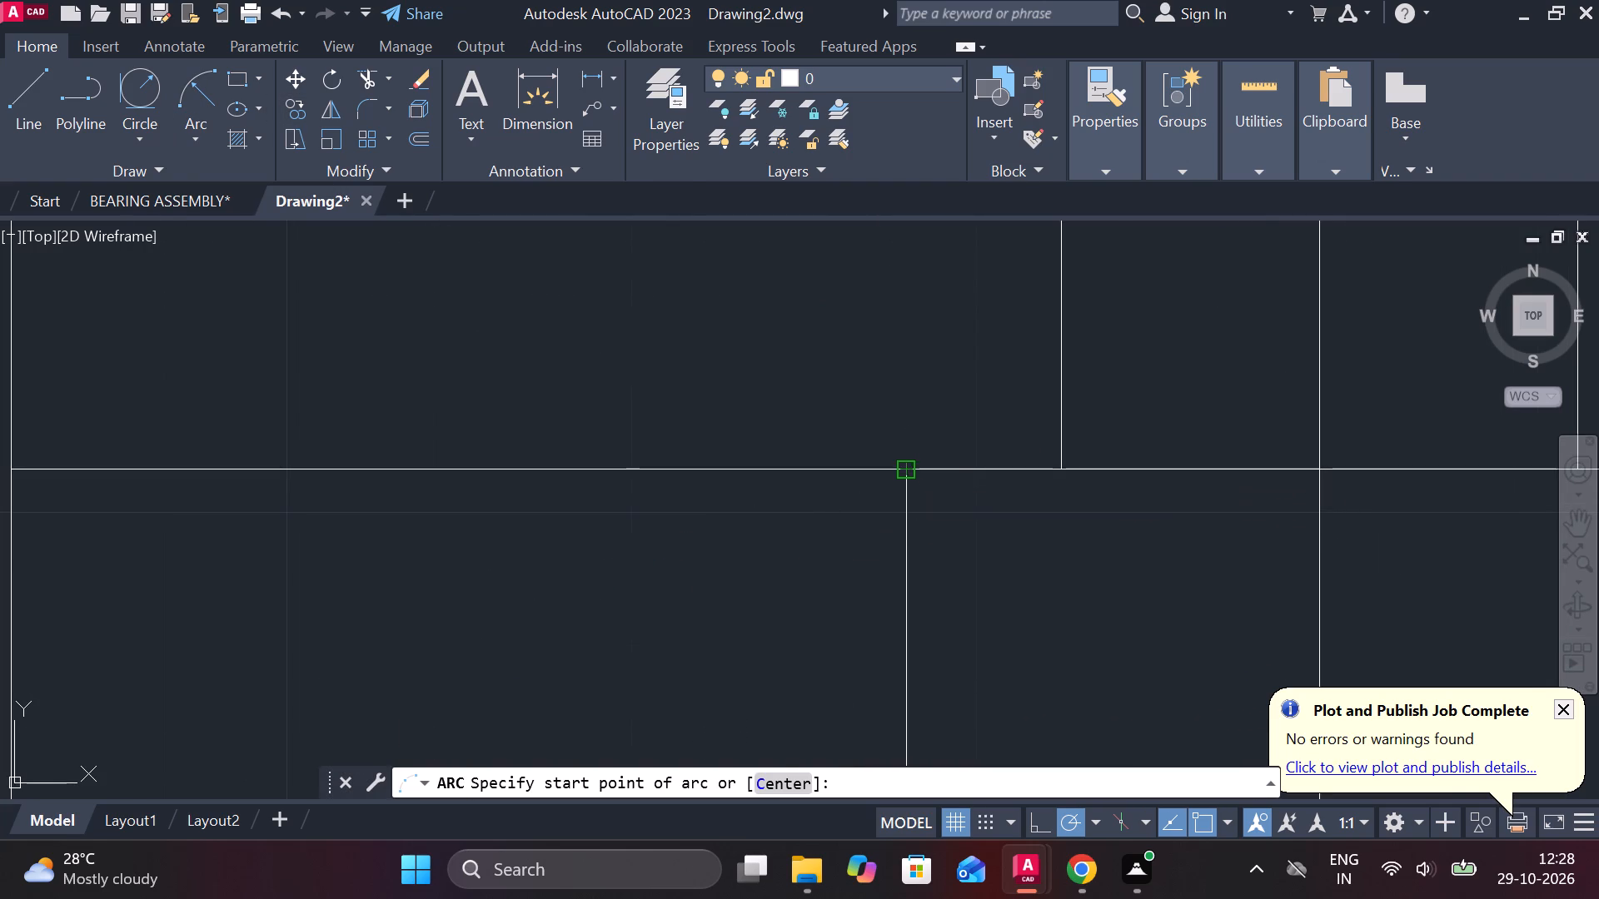
pyautogui.click(908, 468)
pyautogui.scroll(-4, 903, 474)
pyautogui.click(763, 607)
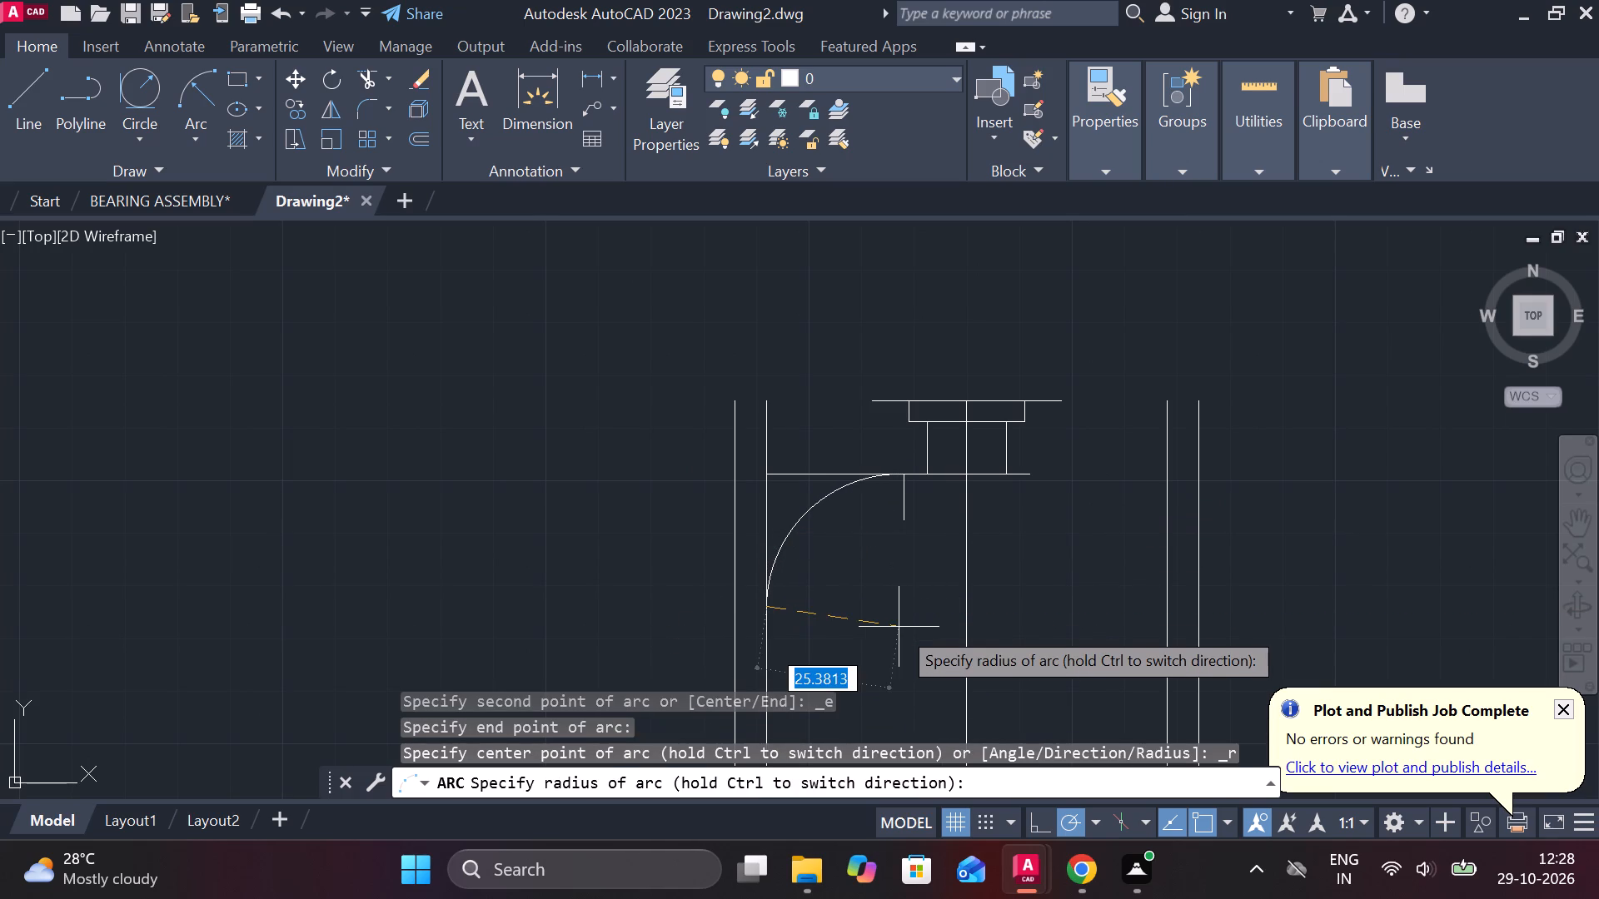
pyautogui.click(900, 640)
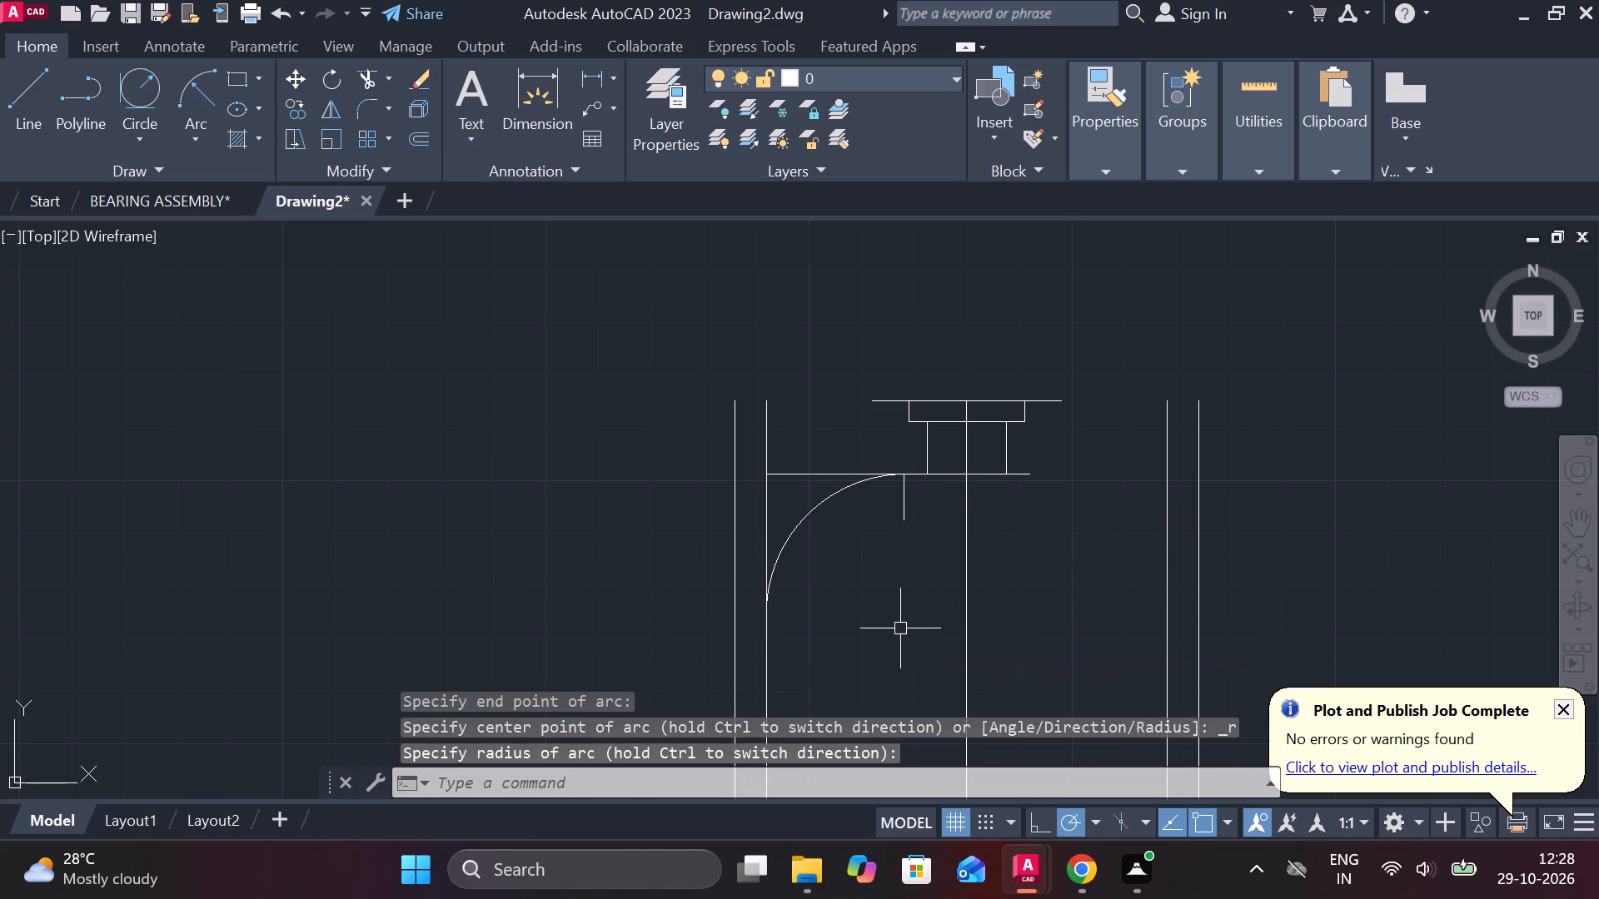
pyautogui.moveTo(862, 574); pyautogui.dragTo(806, 537, button='middle')
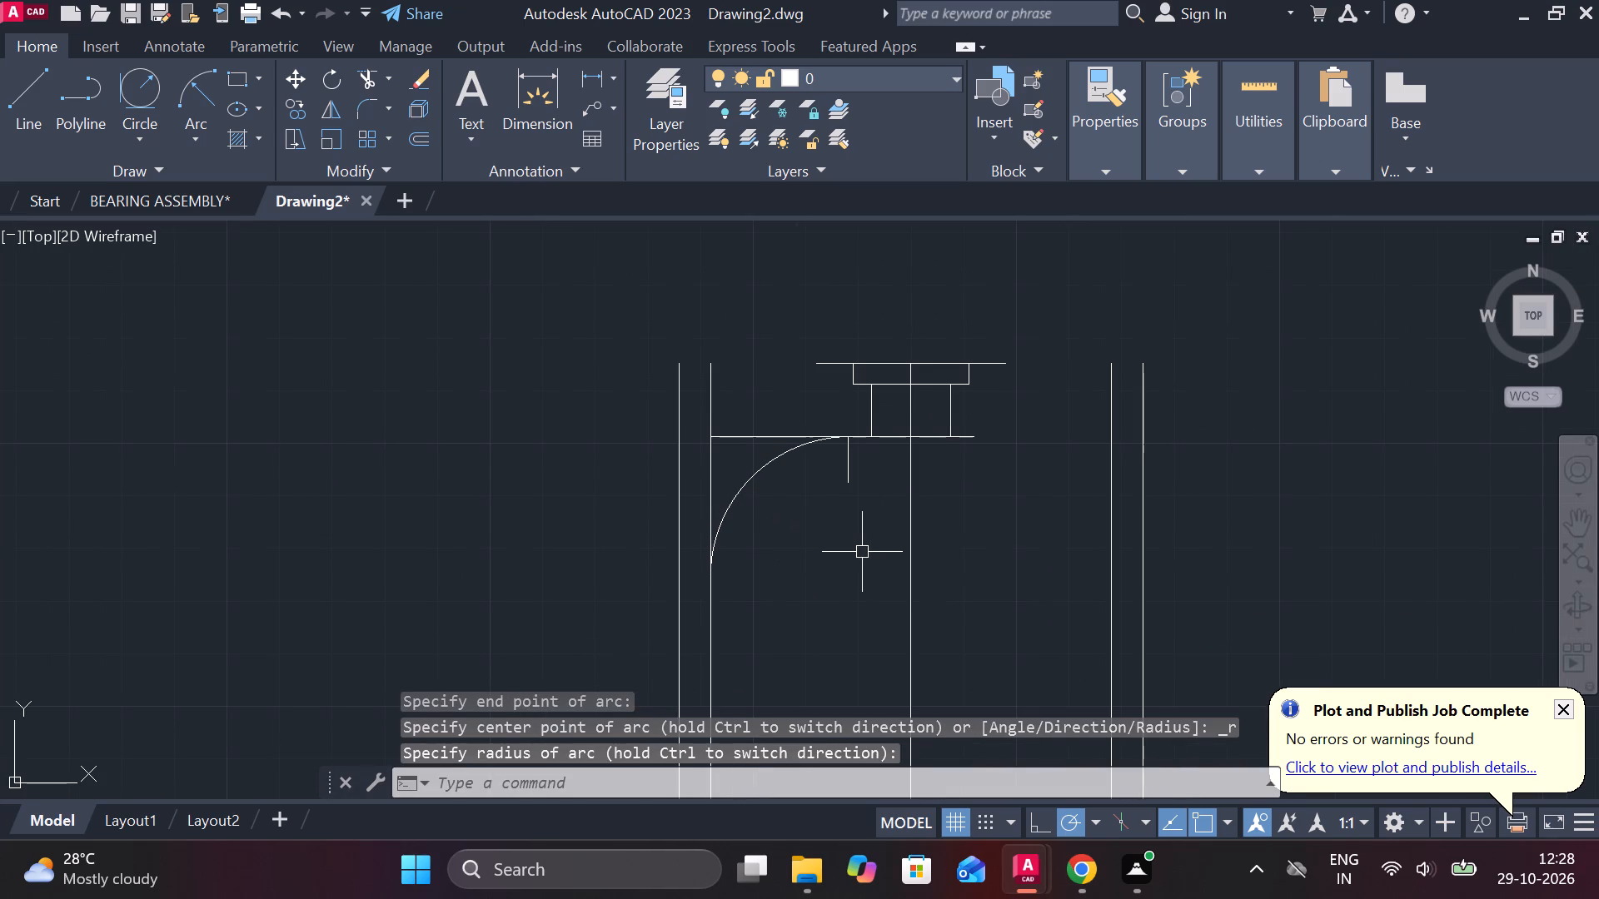
# Trim the left inner wall above the arc and the horizontal line outside it, leaving a clean rounded corner.
pyautogui.write('TR')
pyautogui.press('space')
pyautogui.click(707, 485)
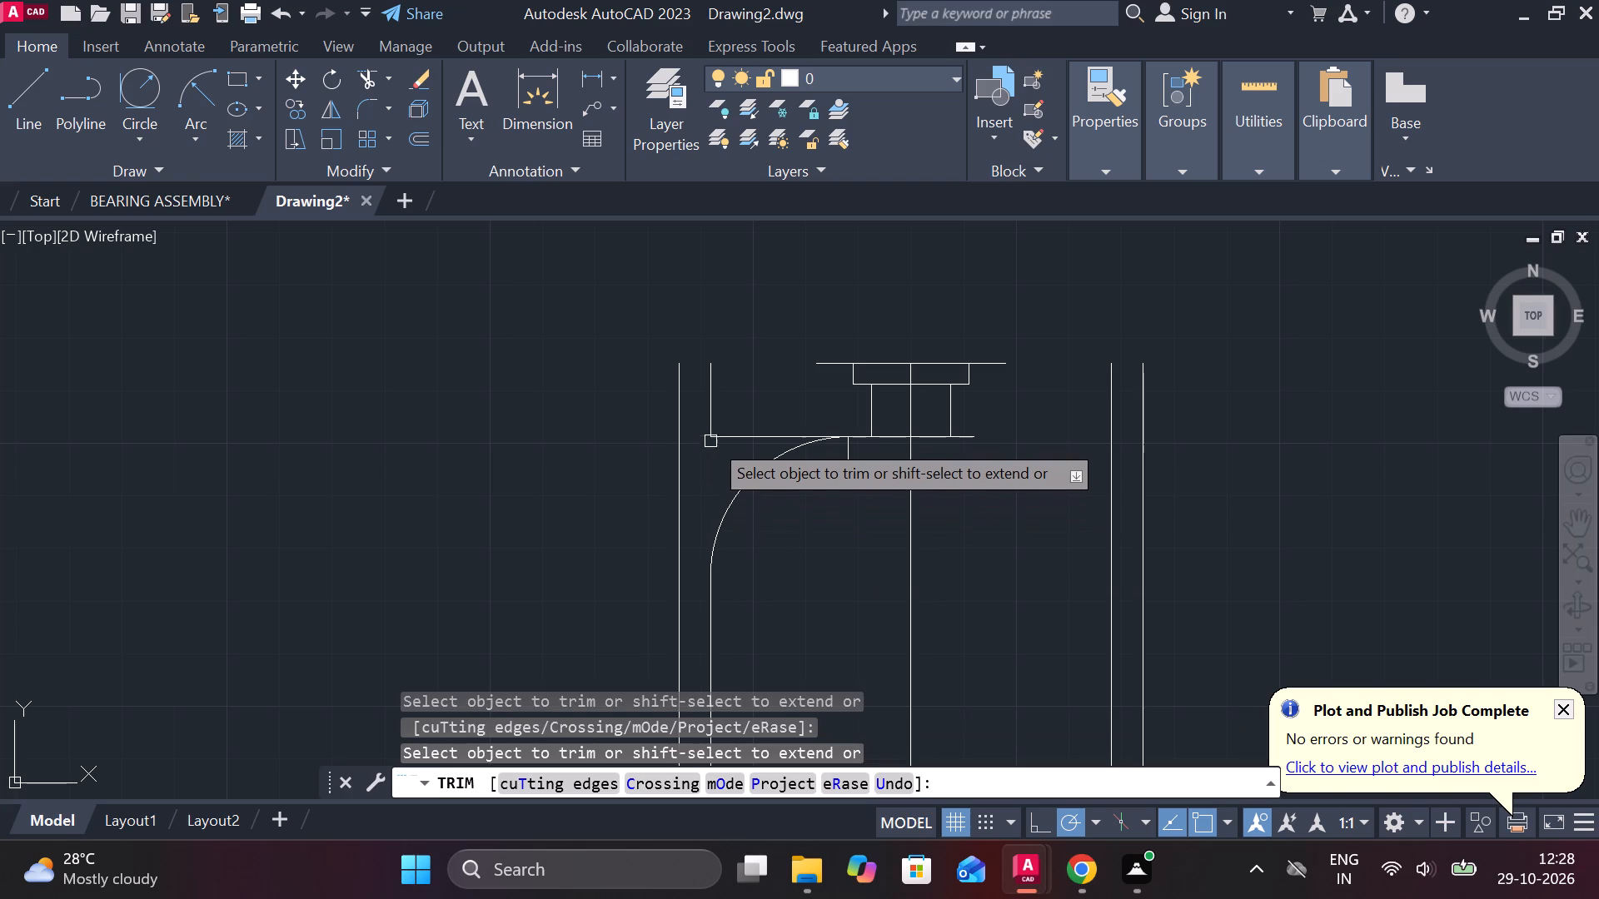
pyautogui.click(731, 435)
pyautogui.click(718, 415)
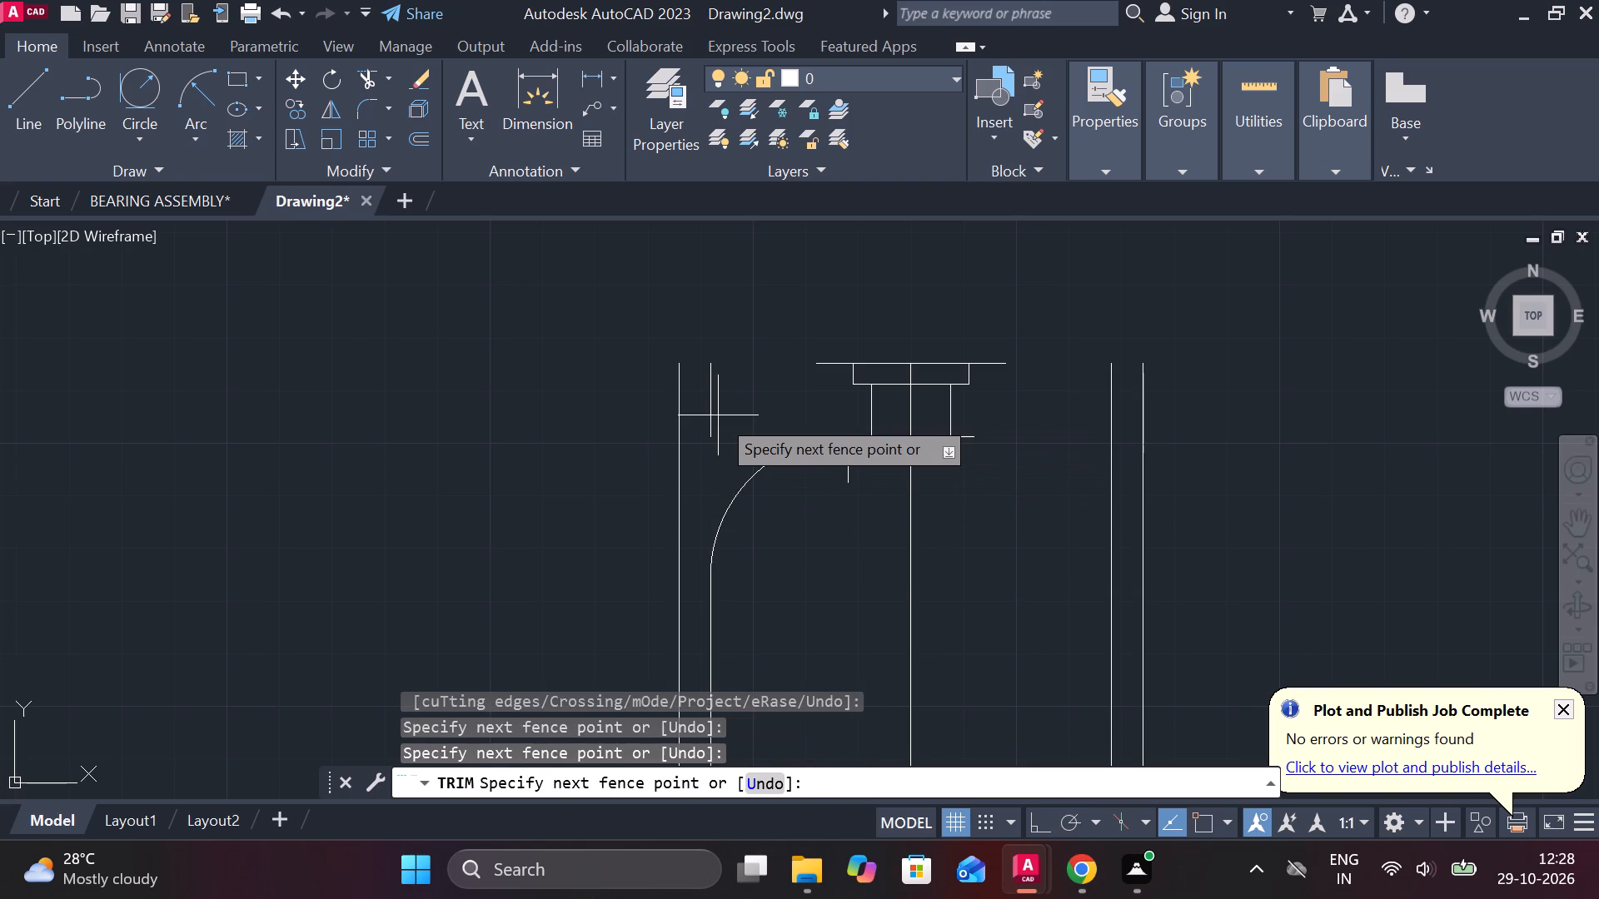
pyautogui.click(705, 403)
pyautogui.press('Escape')
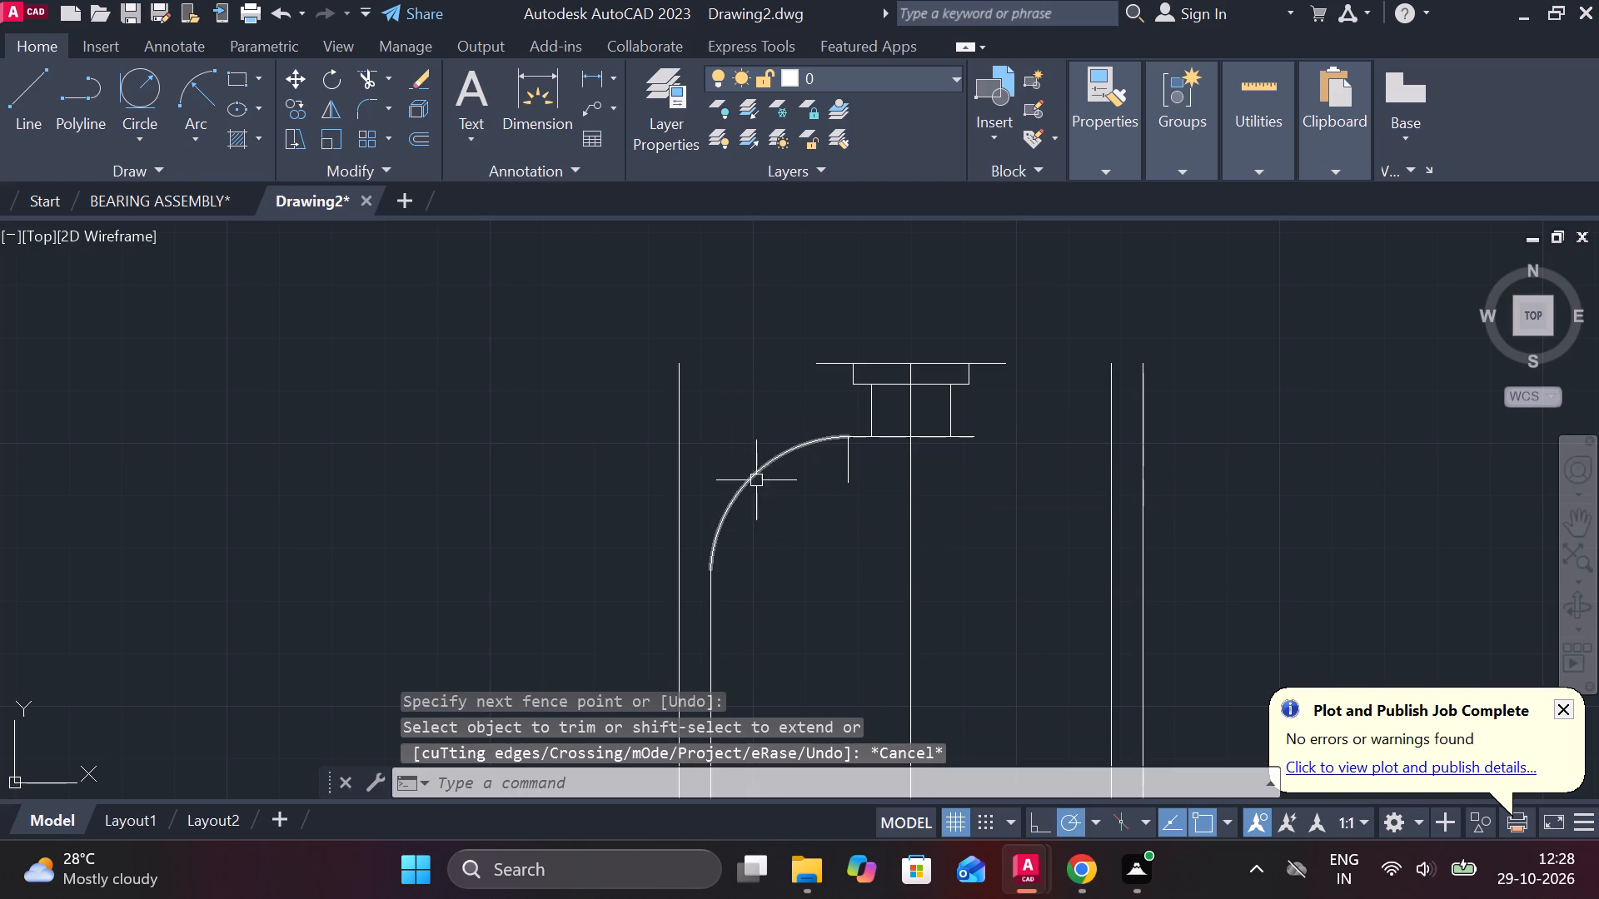
# Mirror the corner arc about the vertical centre line to the right inner wall, keeping the source arc.
pyautogui.click(756, 480)
pyautogui.write('MI')
pyautogui.press('Return')
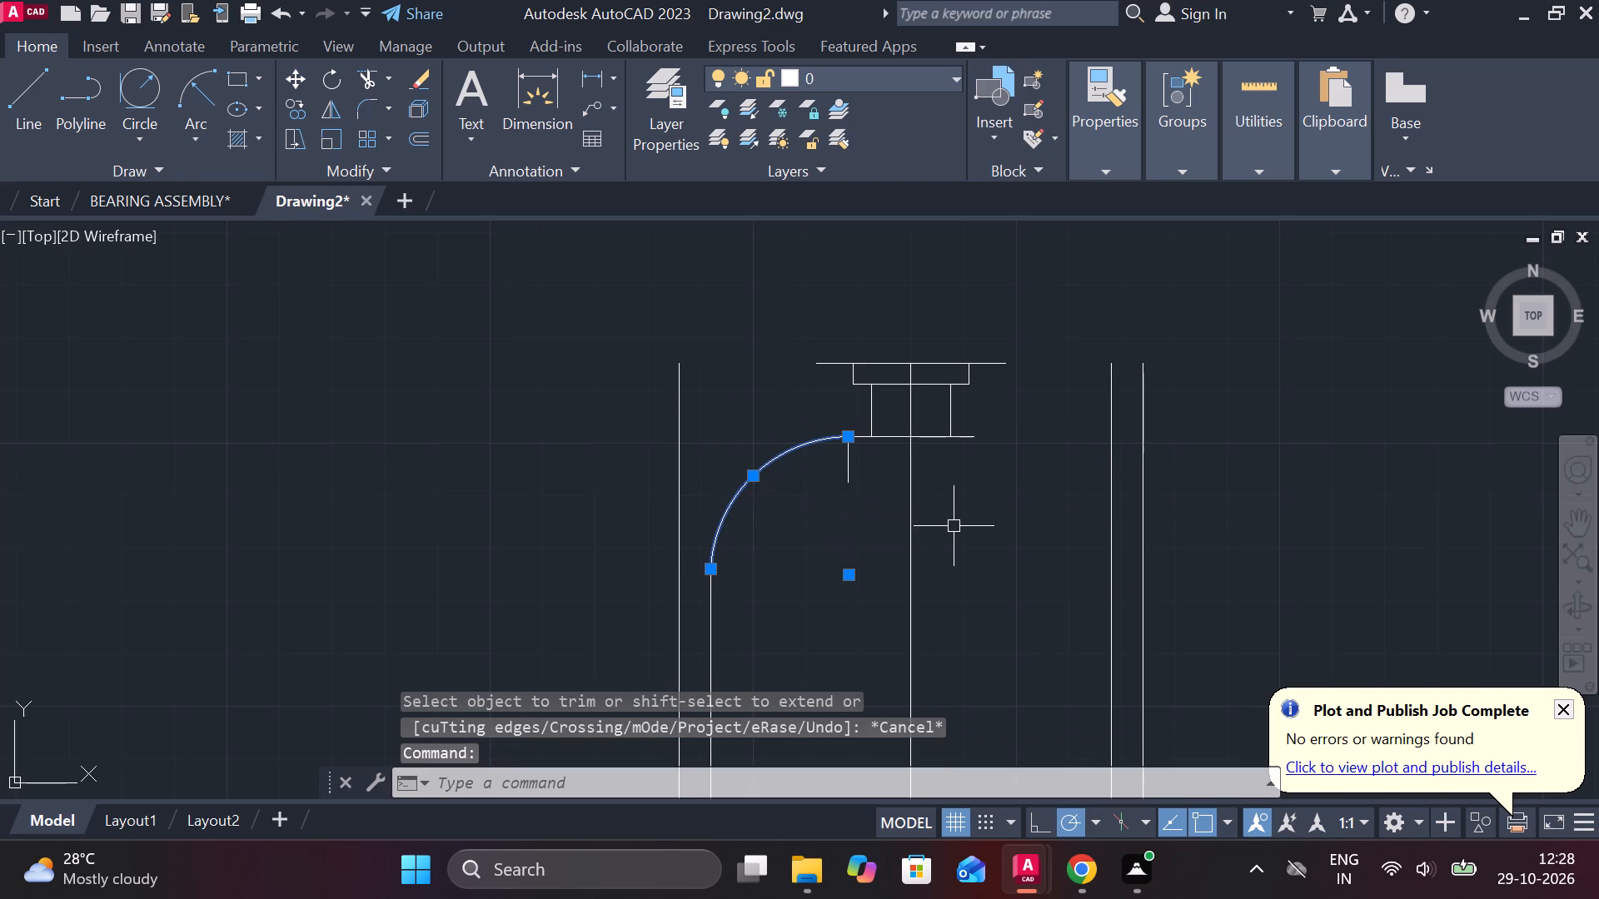
pyautogui.write('MI')
pyautogui.press('Return')
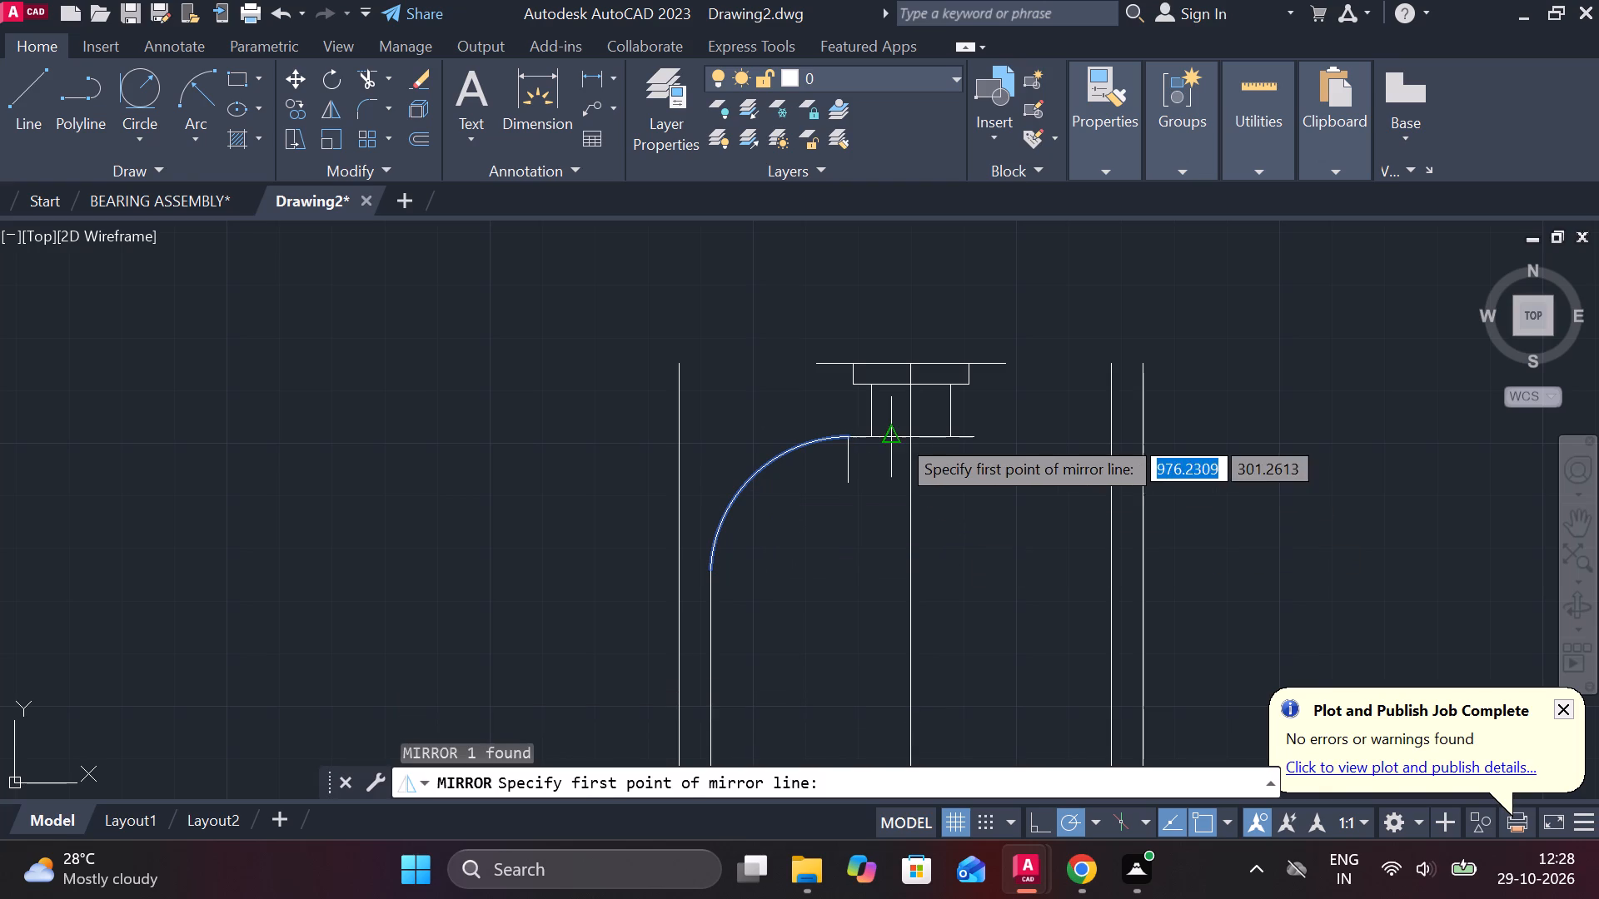
pyautogui.click(909, 439)
pyautogui.scroll(-4, 909, 439)
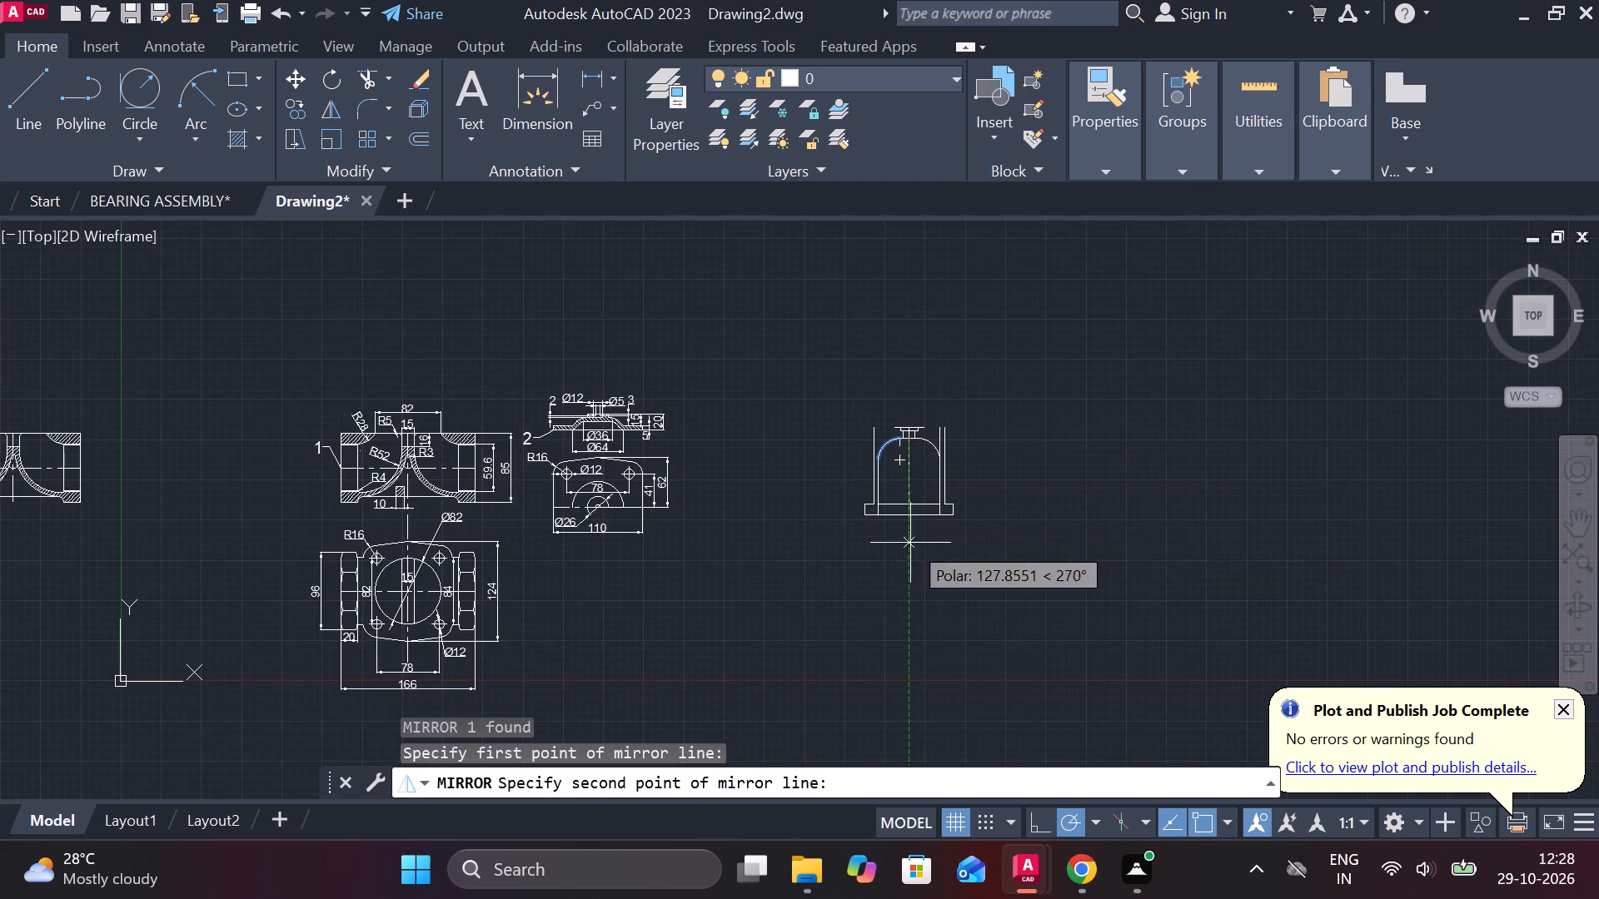
pyautogui.scroll(3, 906, 502)
pyautogui.click(911, 506)
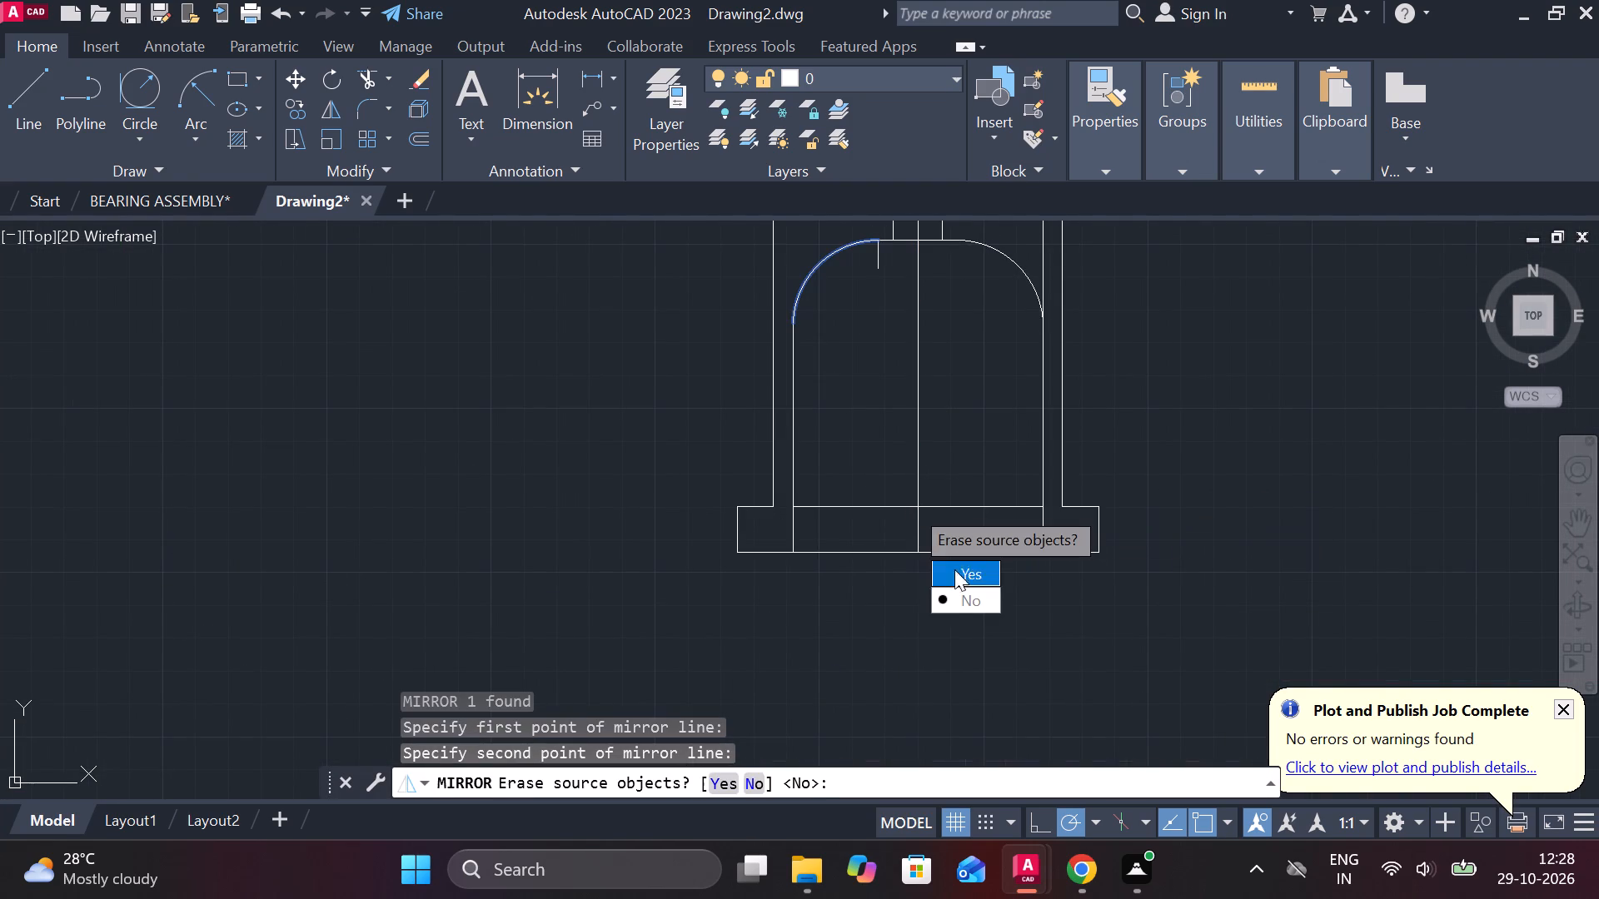
pyautogui.moveTo(953, 603); pyautogui.dragTo(911, 506)
# Erase the short vertical line below the left arc's upper end.
pyautogui.moveTo(942, 366); pyautogui.dragTo(876, 479, button='middle')
pyautogui.scroll(1, 829, 418)
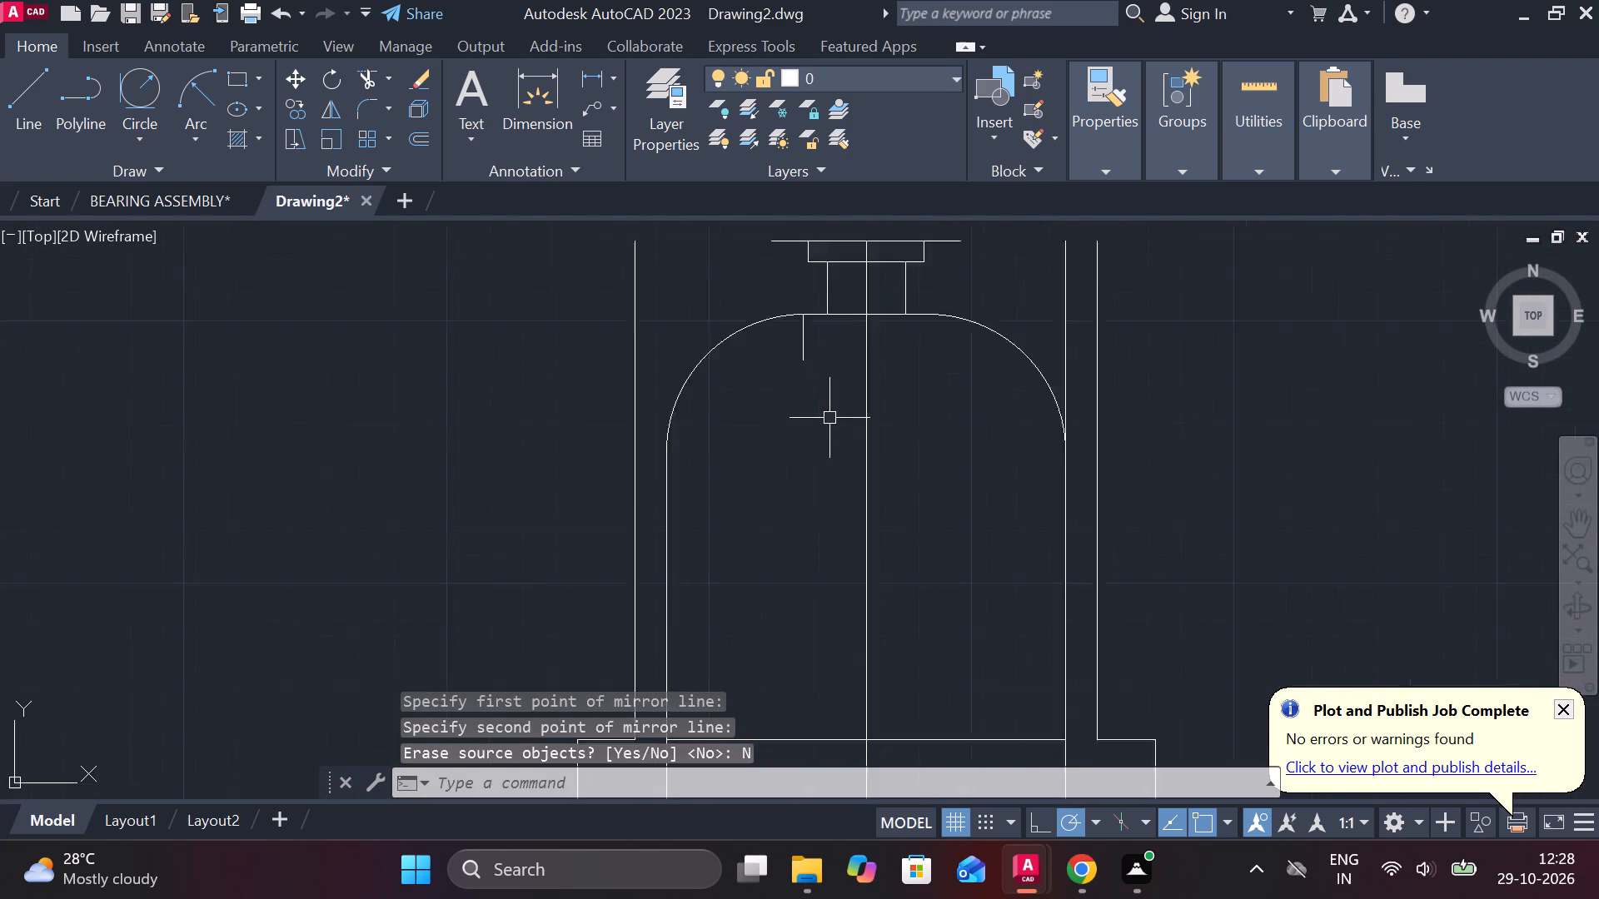
pyautogui.scroll(1, 829, 418)
pyautogui.moveTo(824, 416); pyautogui.dragTo(812, 508, button='middle')
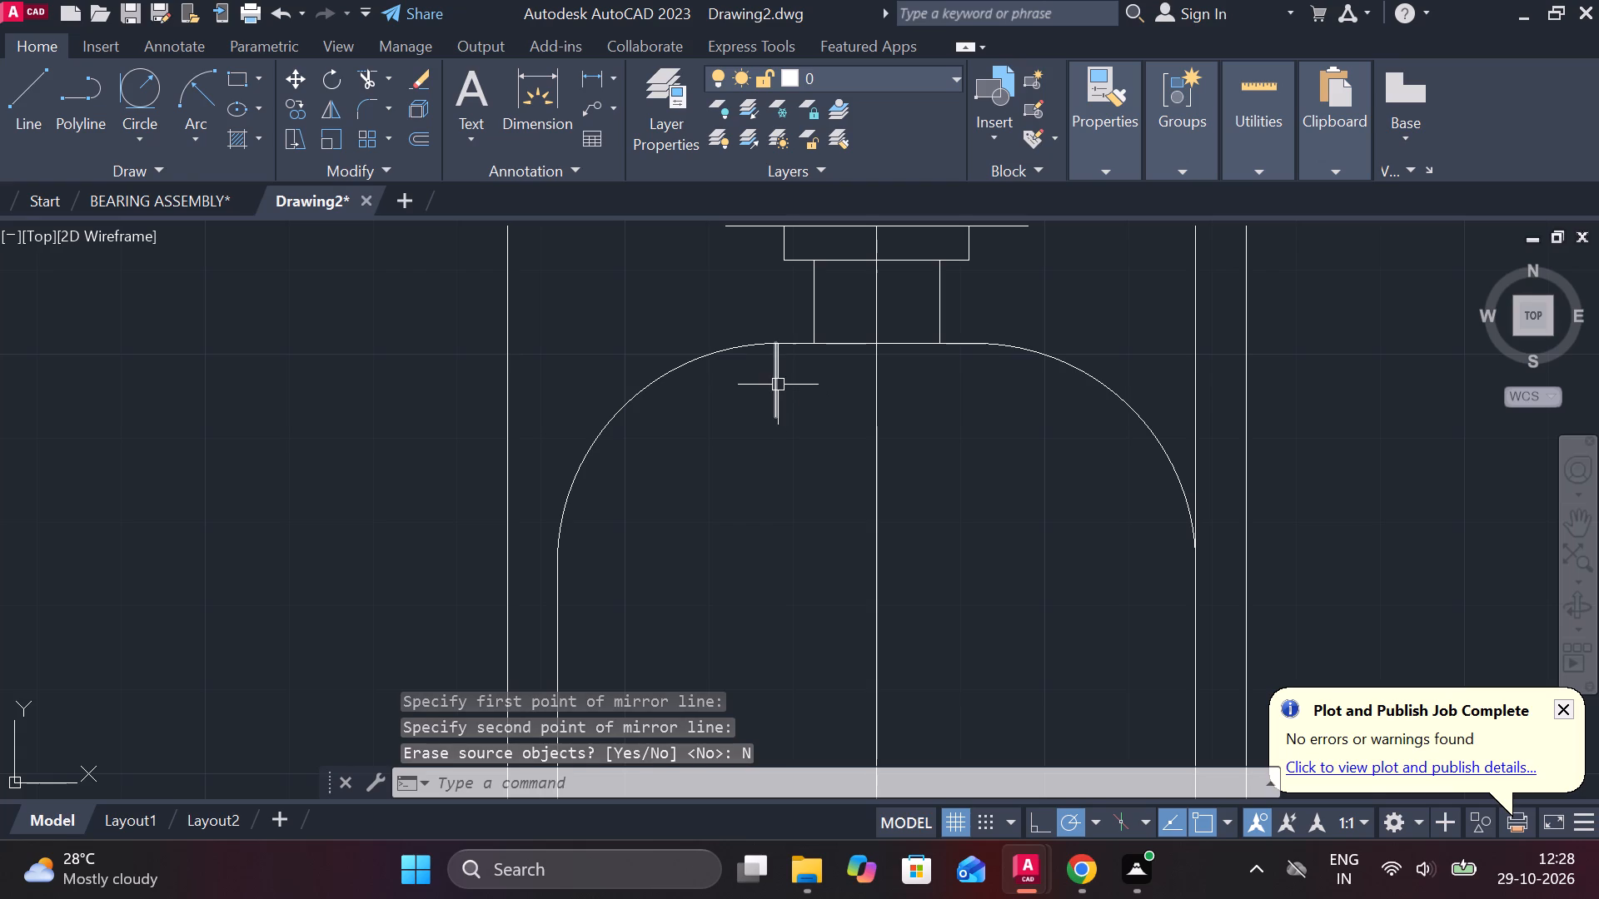
pyautogui.doubleClick(778, 385)
pyautogui.write('E')
pyautogui.press('space')
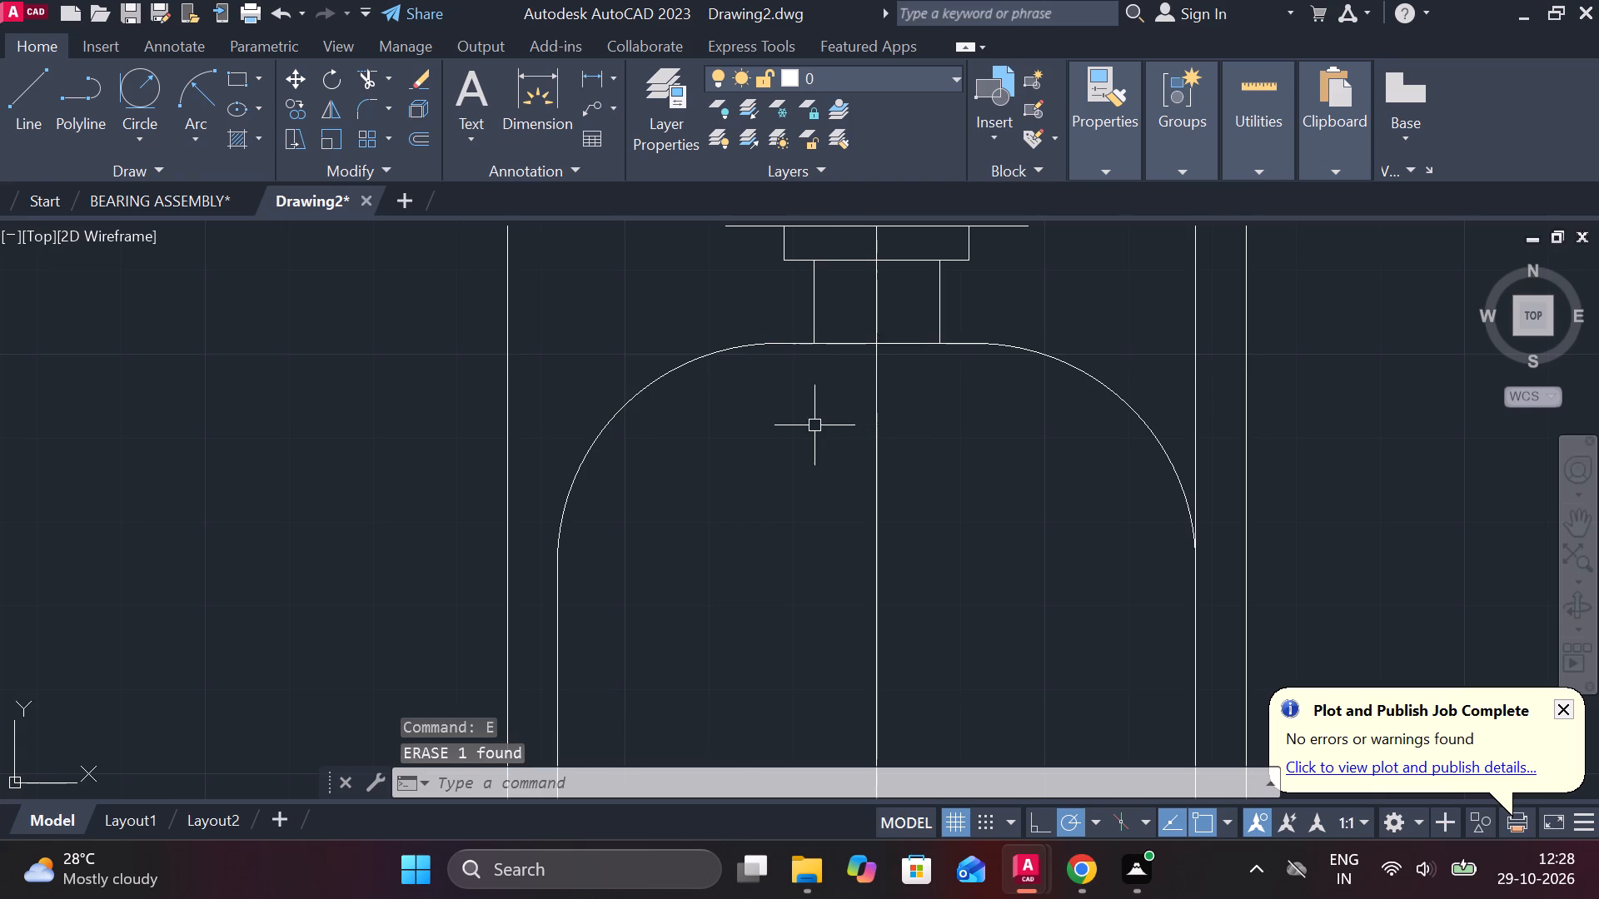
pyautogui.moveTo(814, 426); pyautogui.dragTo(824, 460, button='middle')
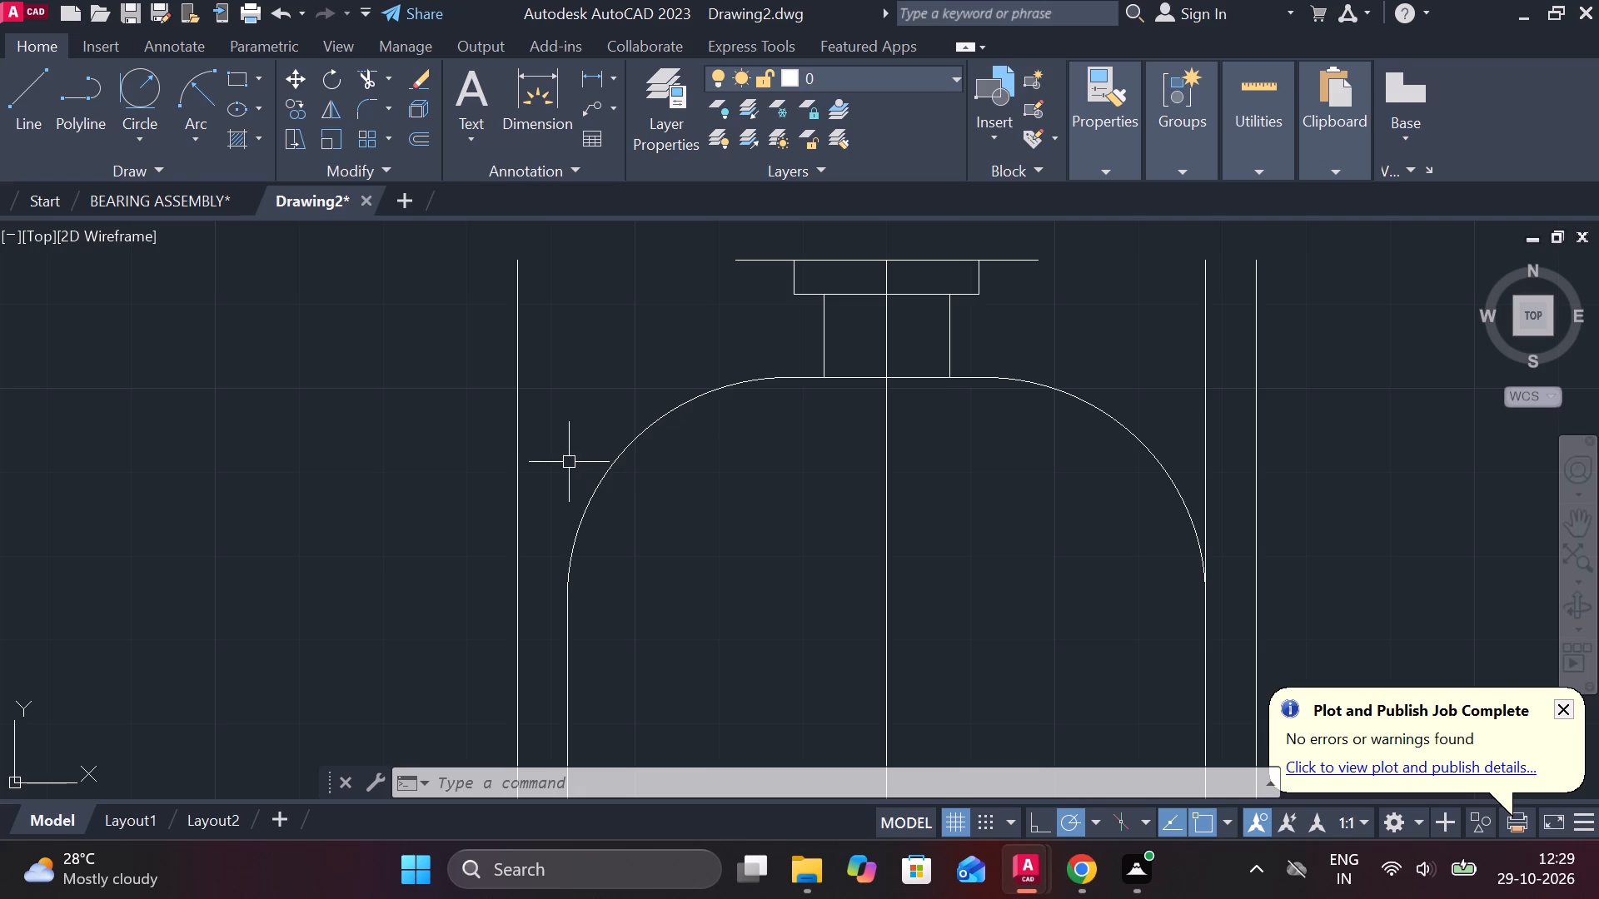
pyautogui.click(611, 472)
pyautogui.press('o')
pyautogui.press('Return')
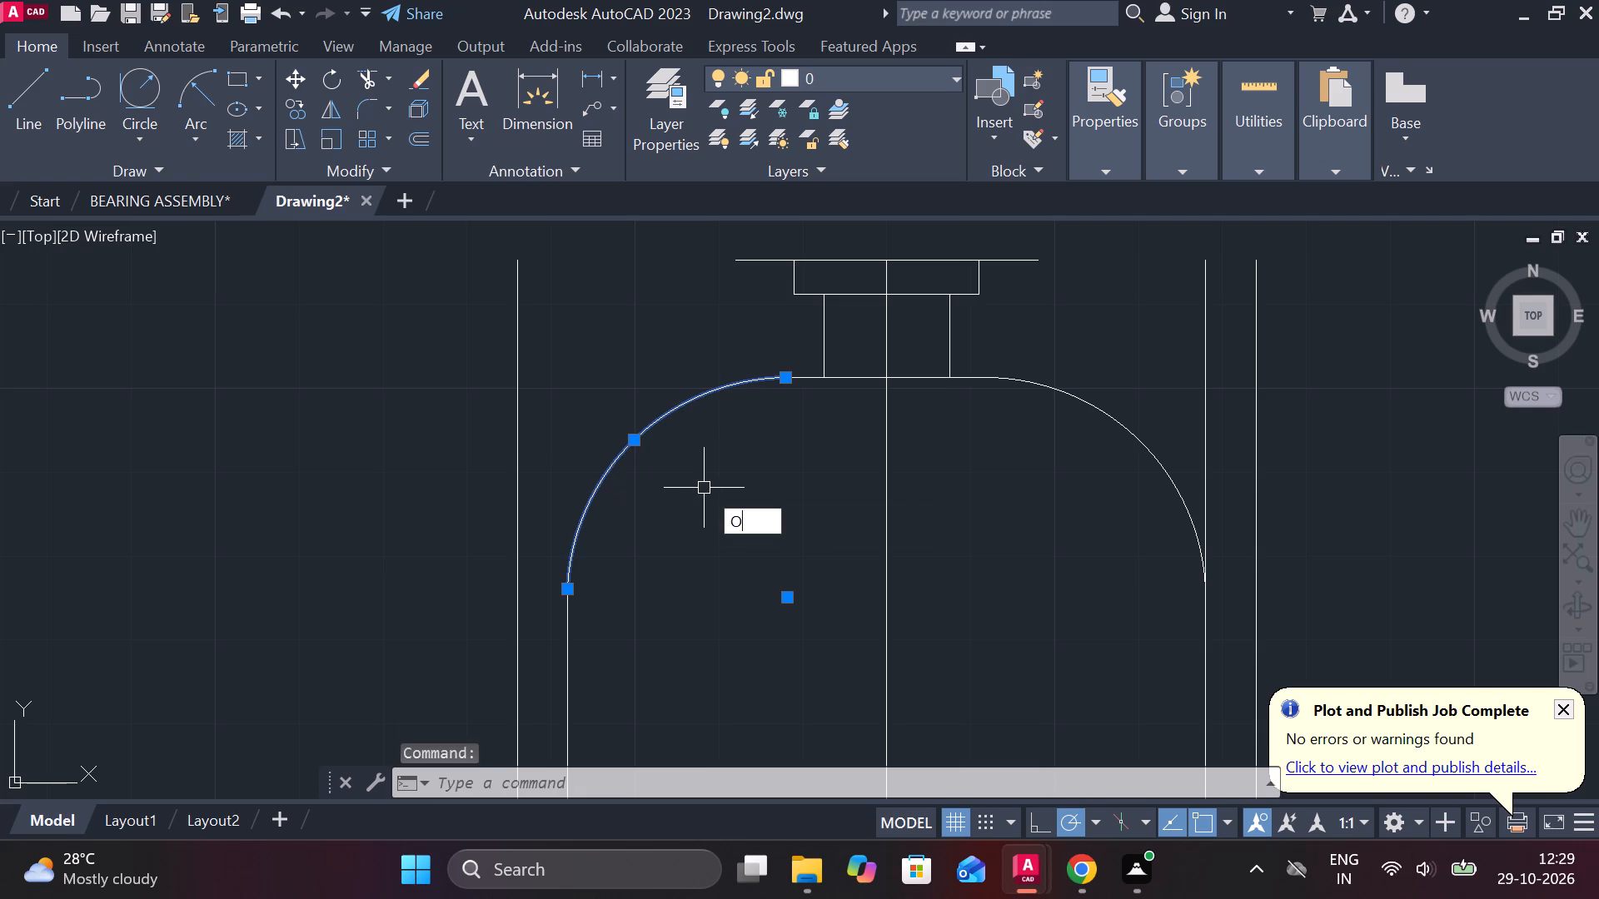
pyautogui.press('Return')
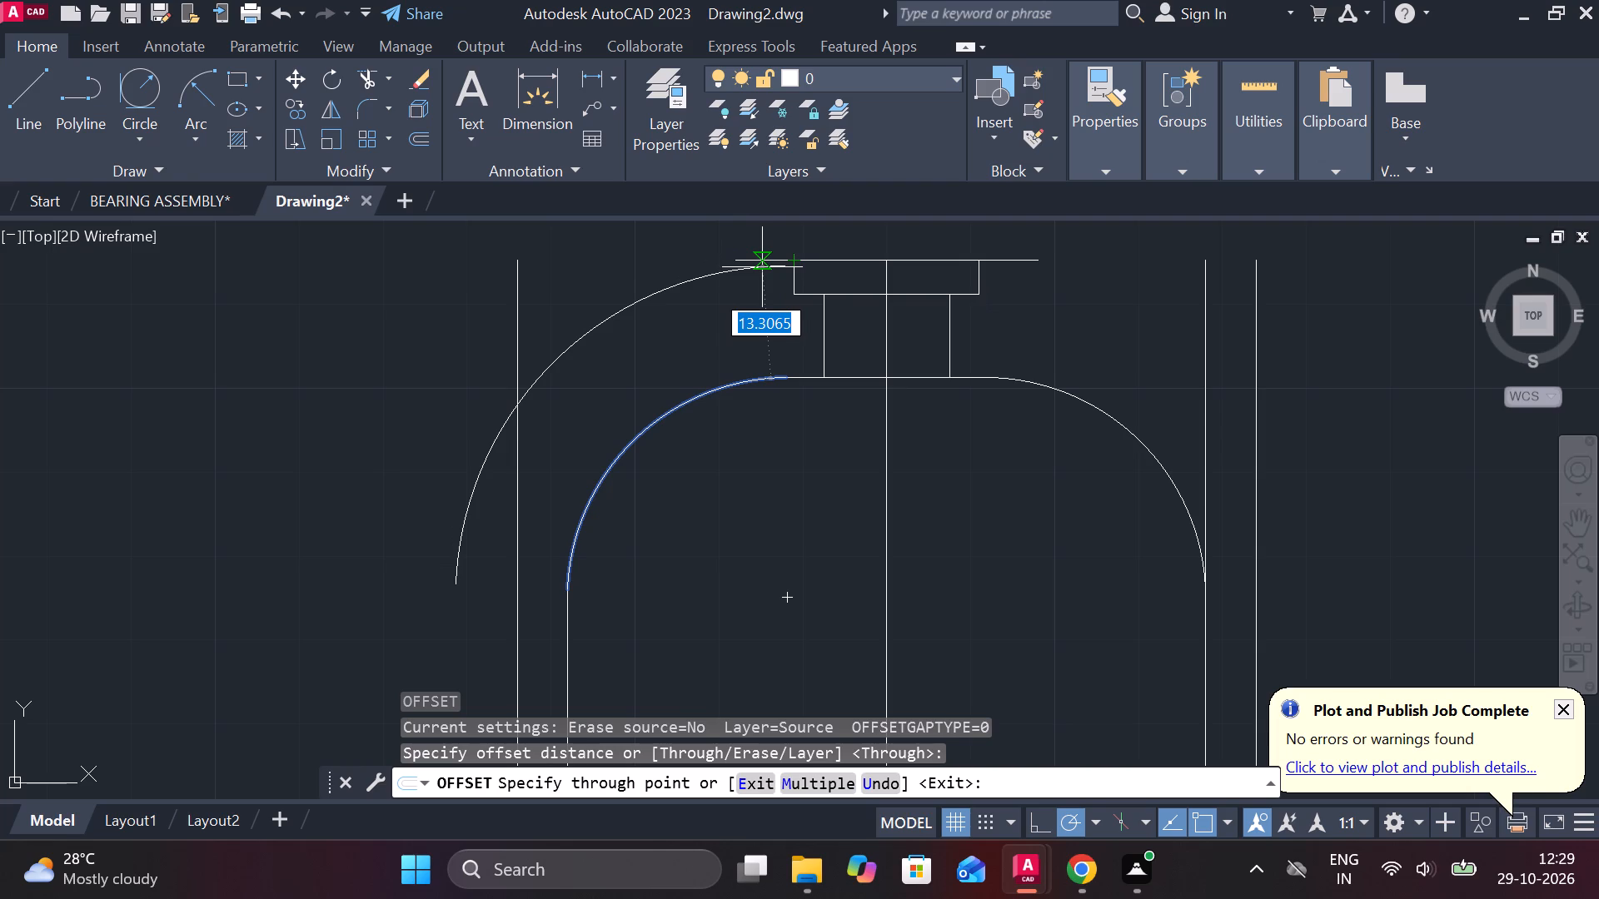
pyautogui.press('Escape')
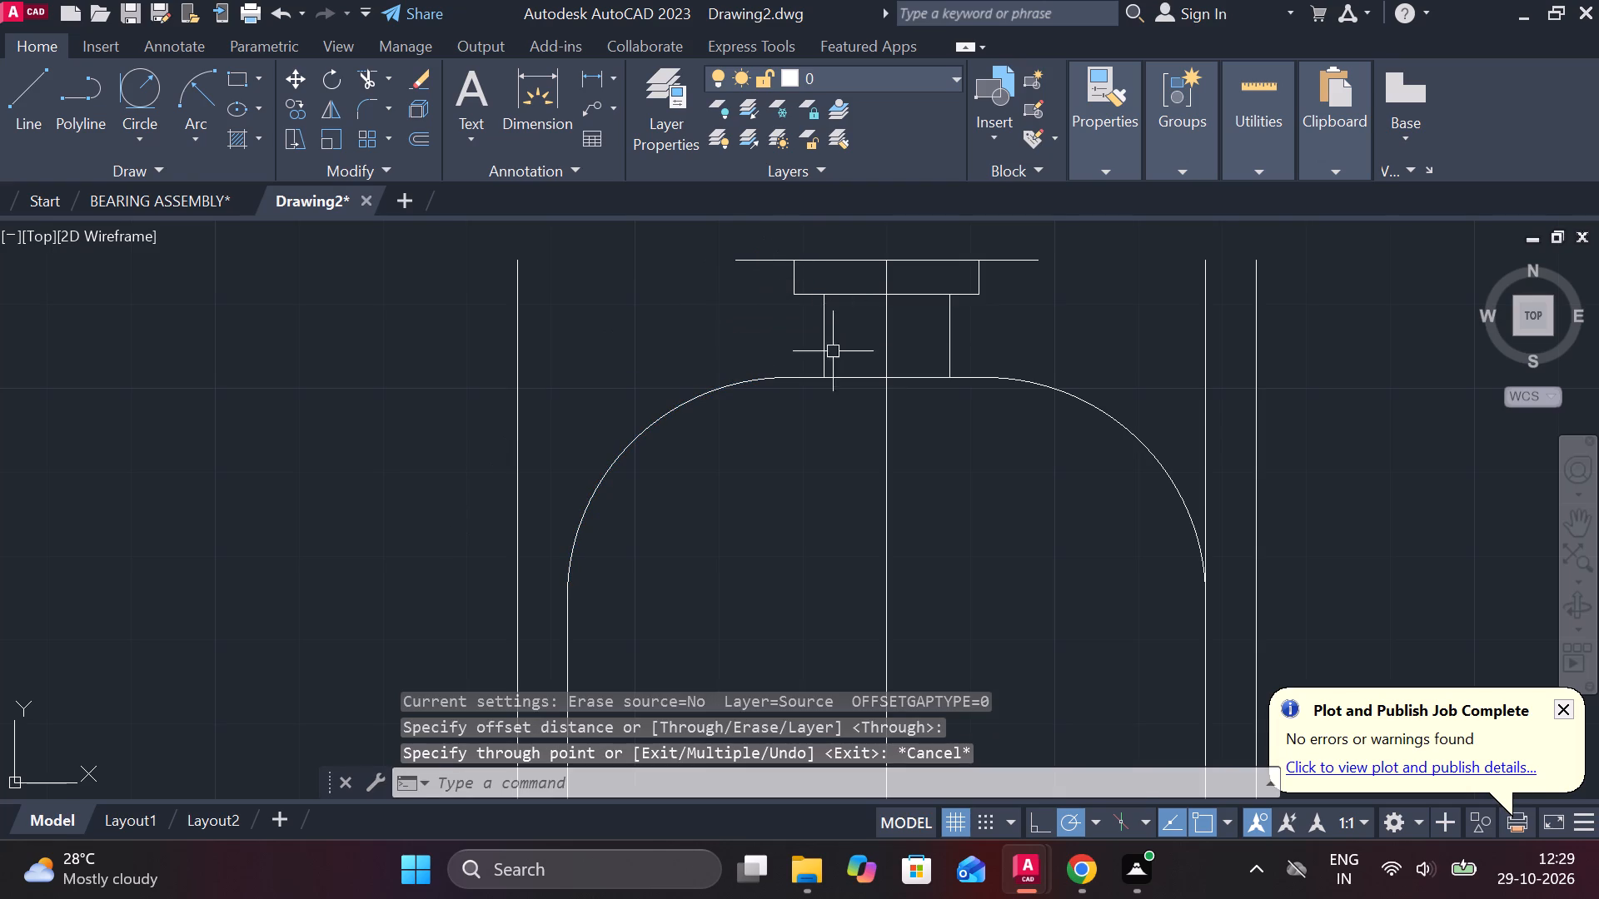
# Trim the right inner wall line above the mirrored arc.
pyautogui.scroll(-1, 810, 362)
pyautogui.scroll(-1, 811, 514)
pyautogui.moveTo(1074, 540); pyautogui.dragTo(982, 494, button='middle')
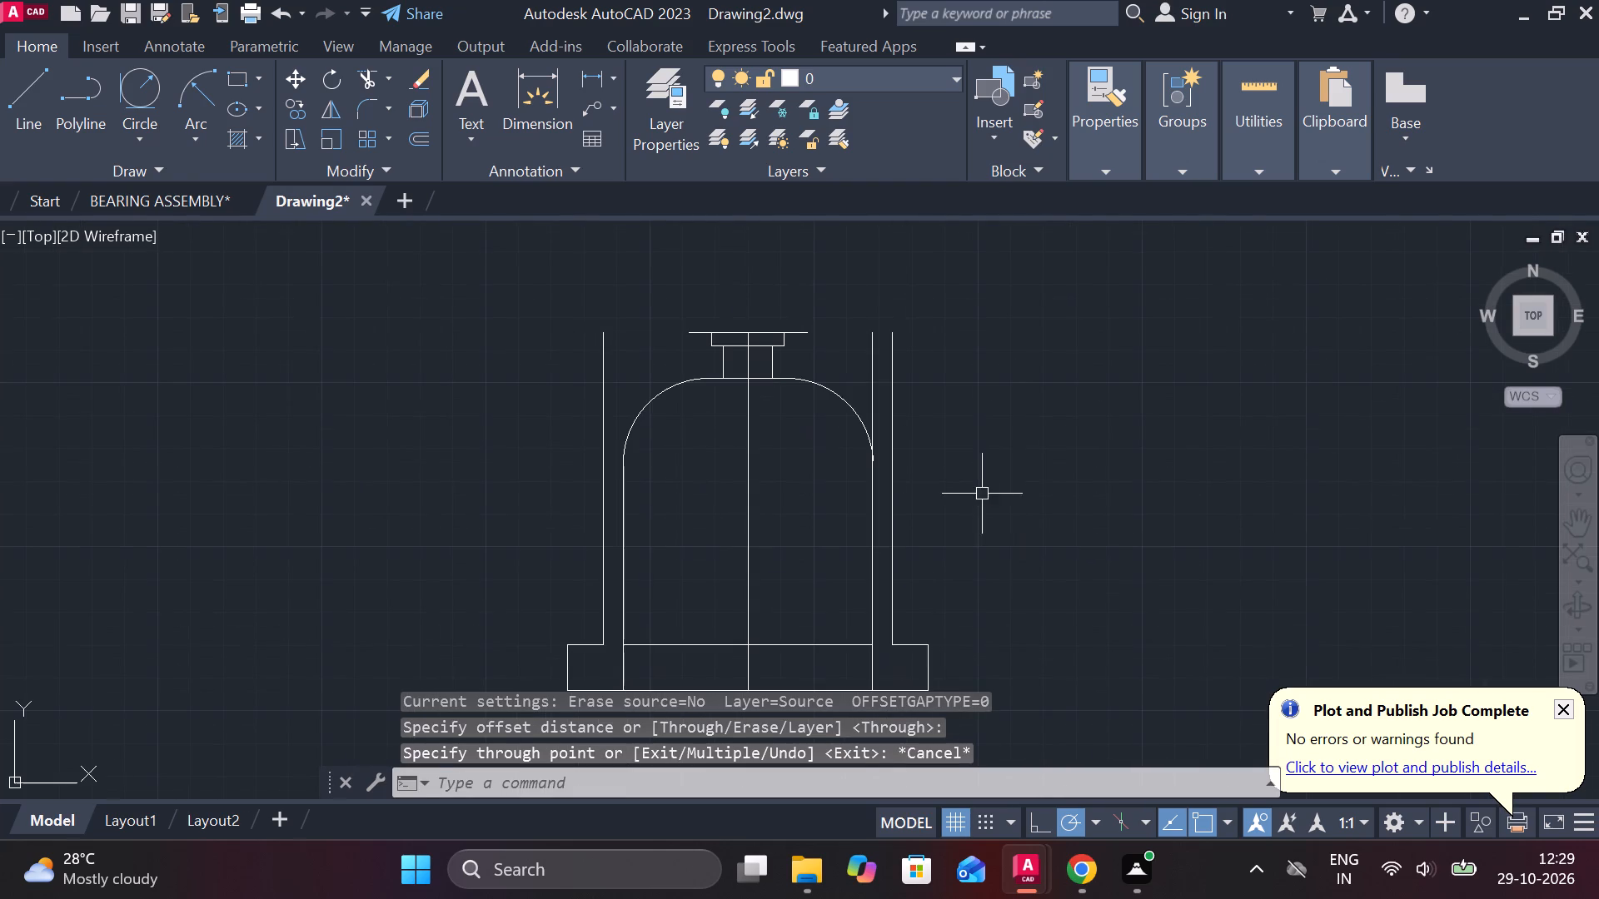
pyautogui.scroll(3, 912, 455)
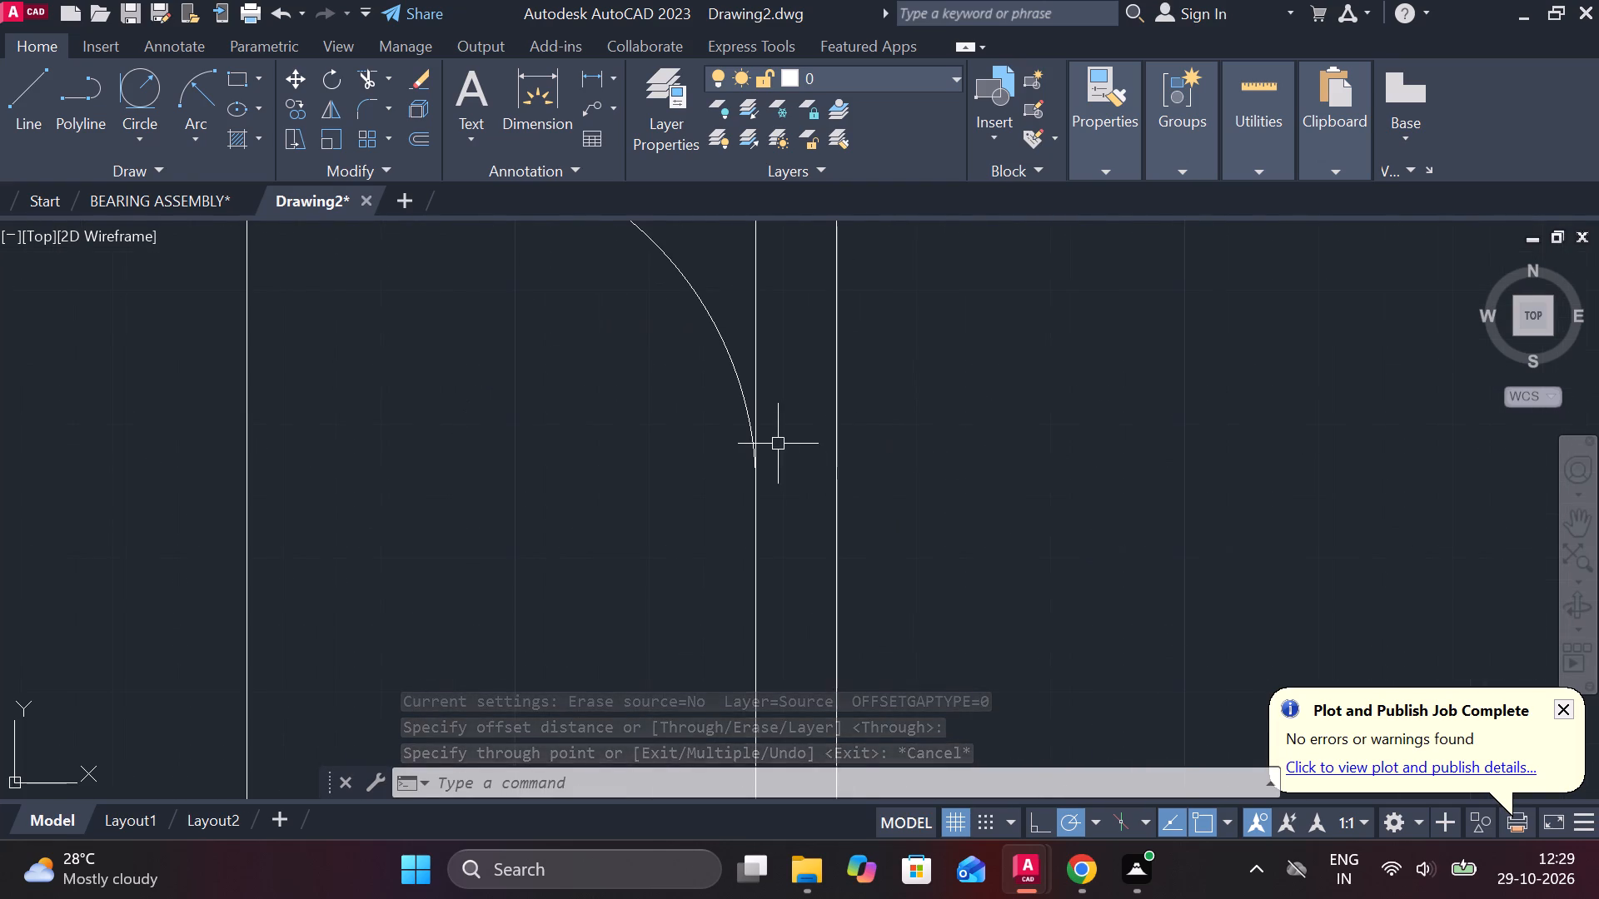
pyautogui.scroll(3, 785, 444)
pyautogui.scroll(-9, 783, 452)
pyautogui.scroll(3, 727, 445)
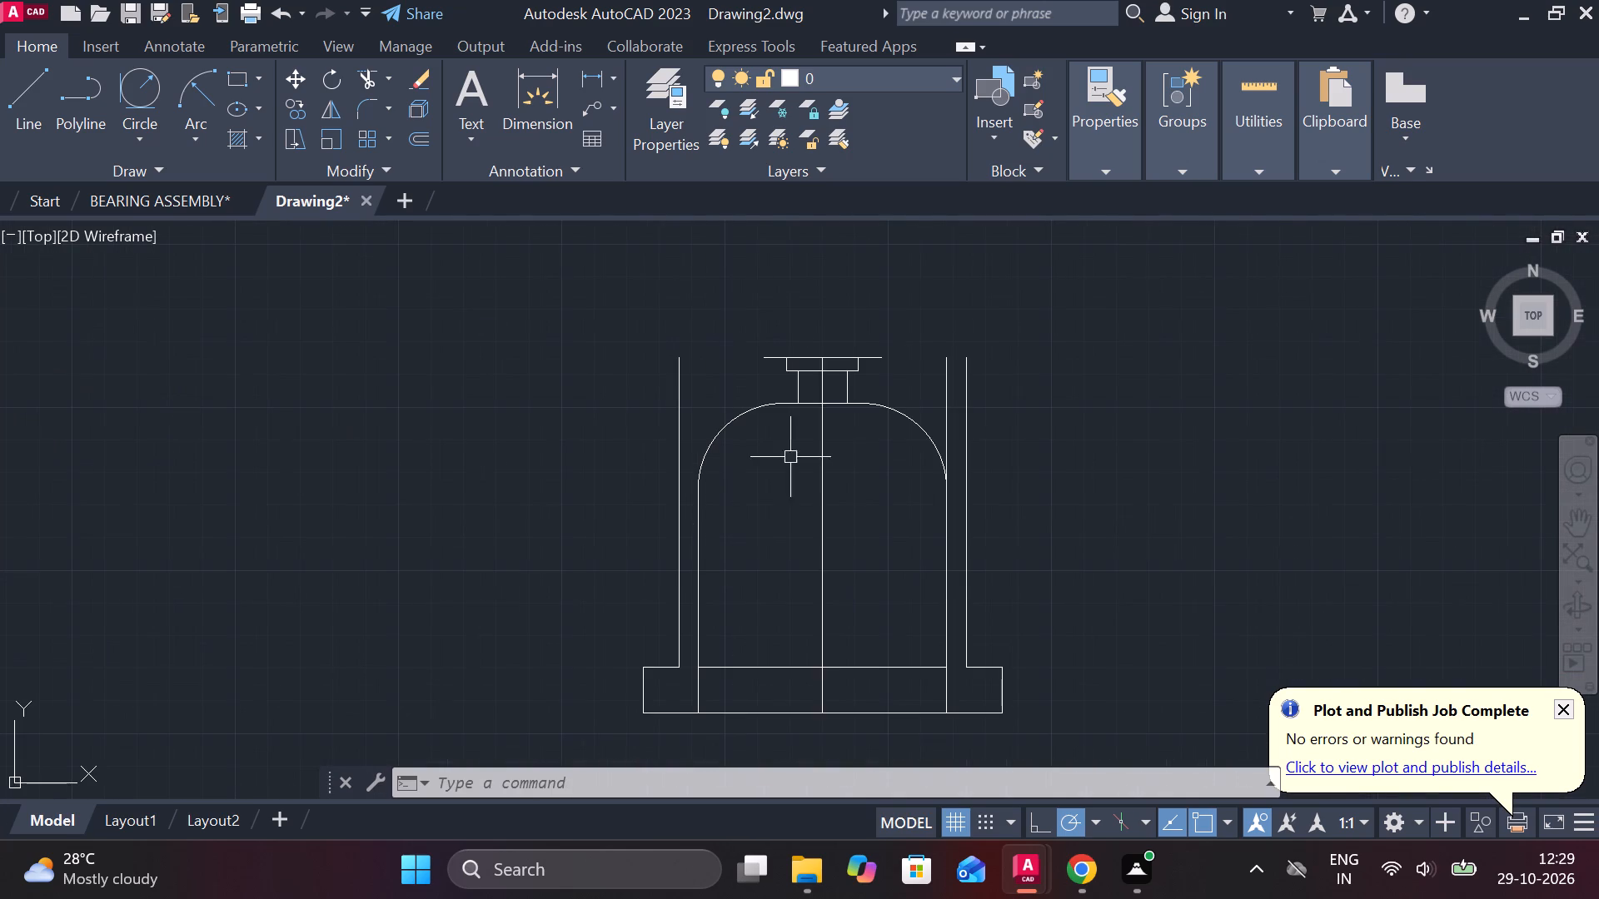
pyautogui.write('TR')
pyautogui.press('space')
pyautogui.doubleClick(941, 430)
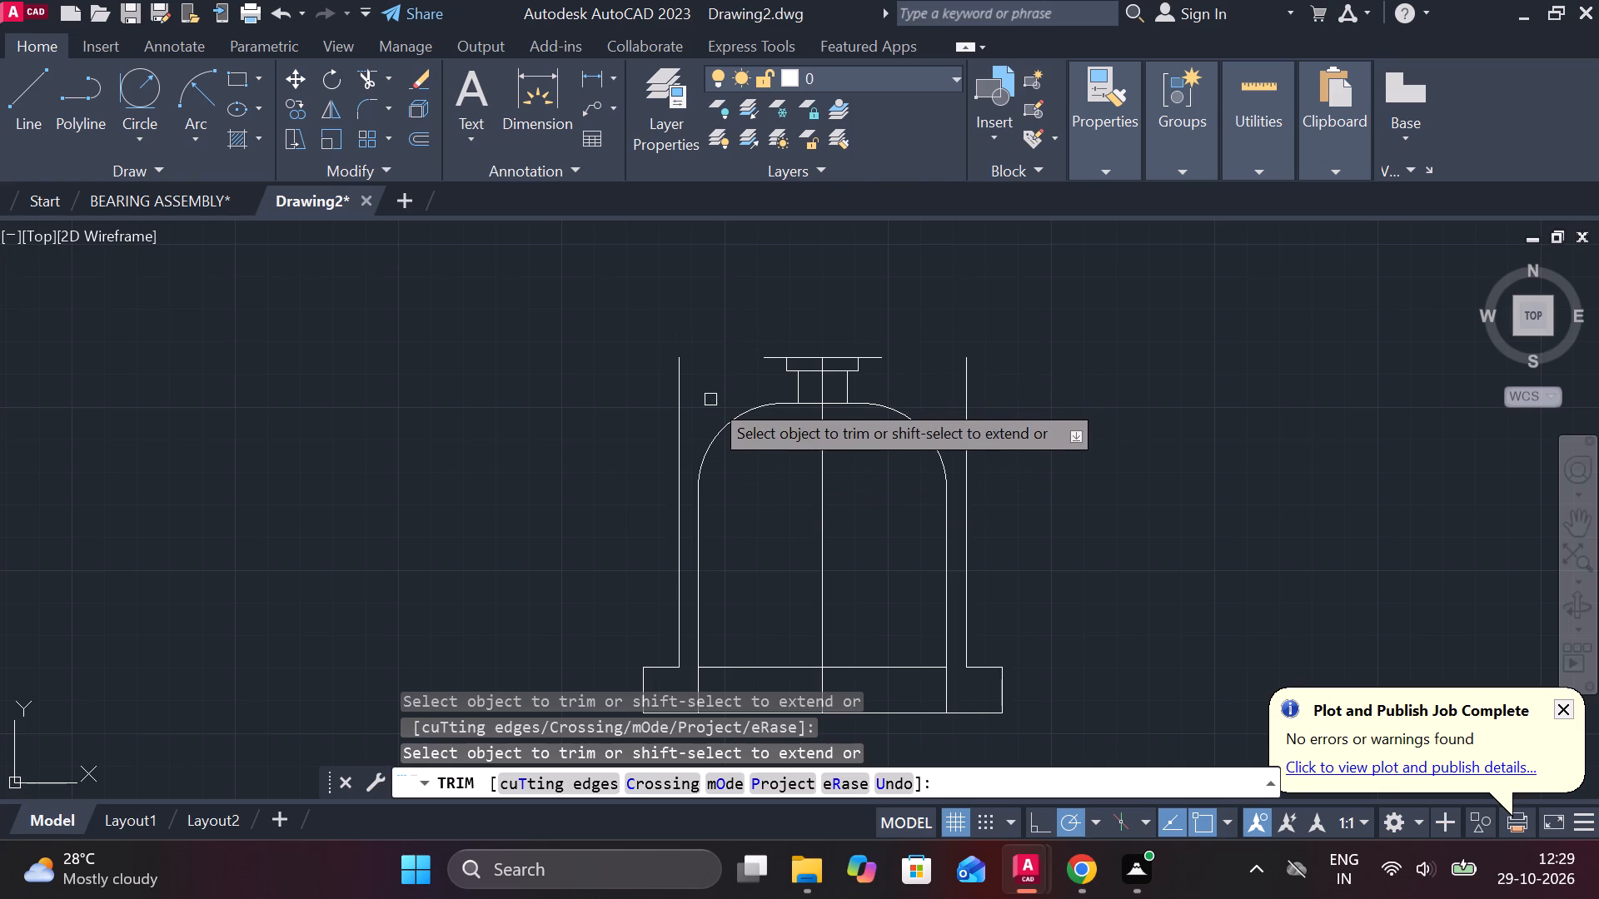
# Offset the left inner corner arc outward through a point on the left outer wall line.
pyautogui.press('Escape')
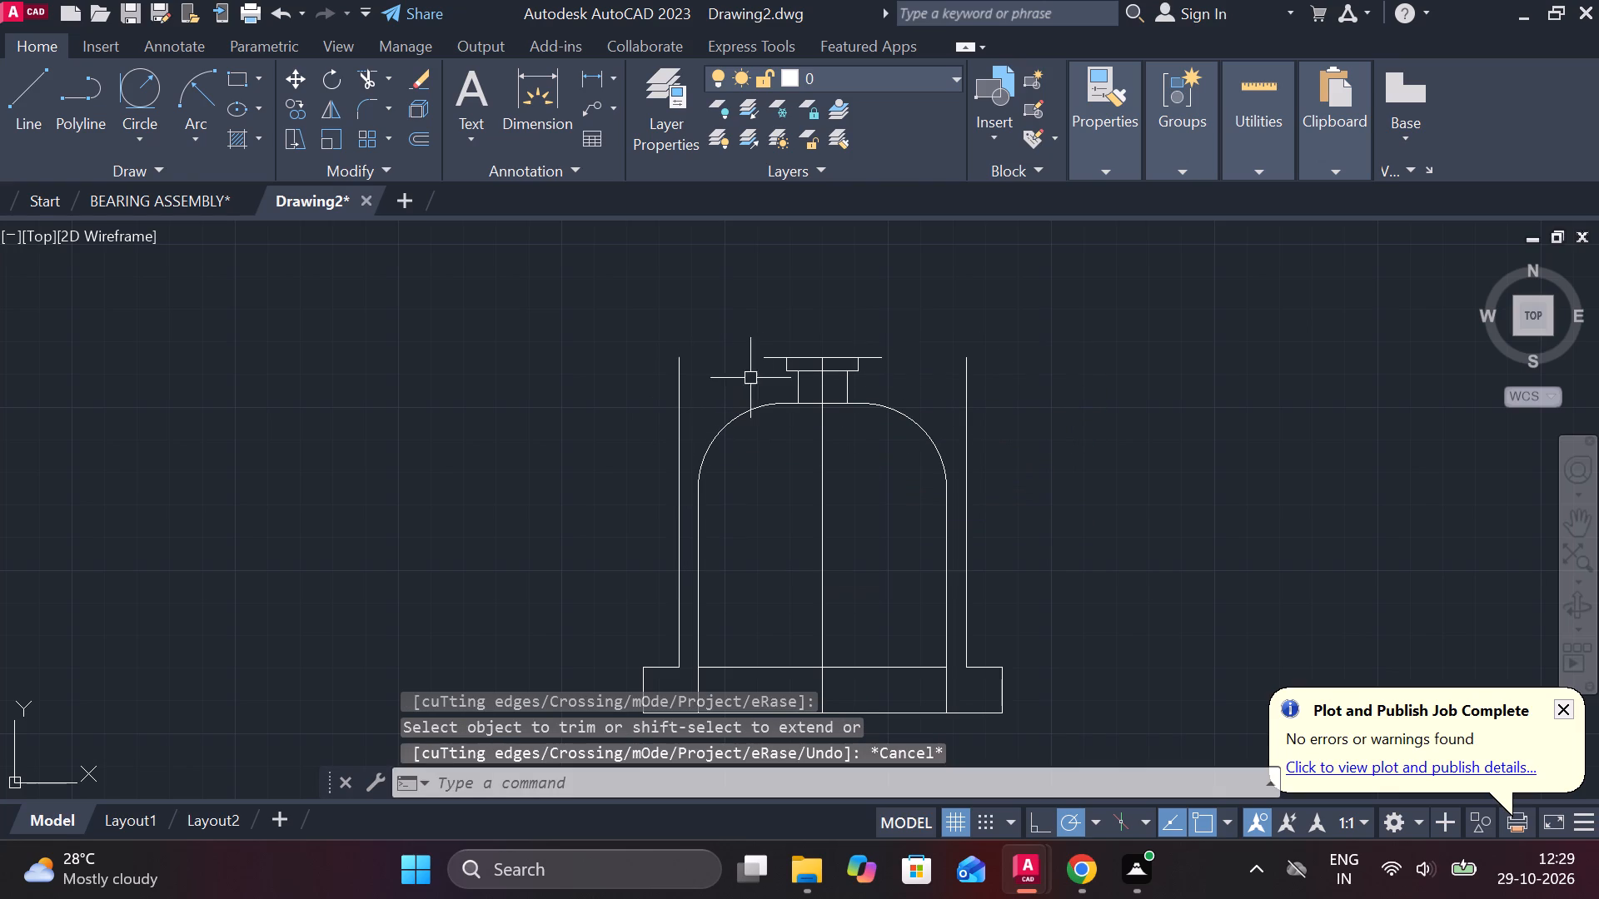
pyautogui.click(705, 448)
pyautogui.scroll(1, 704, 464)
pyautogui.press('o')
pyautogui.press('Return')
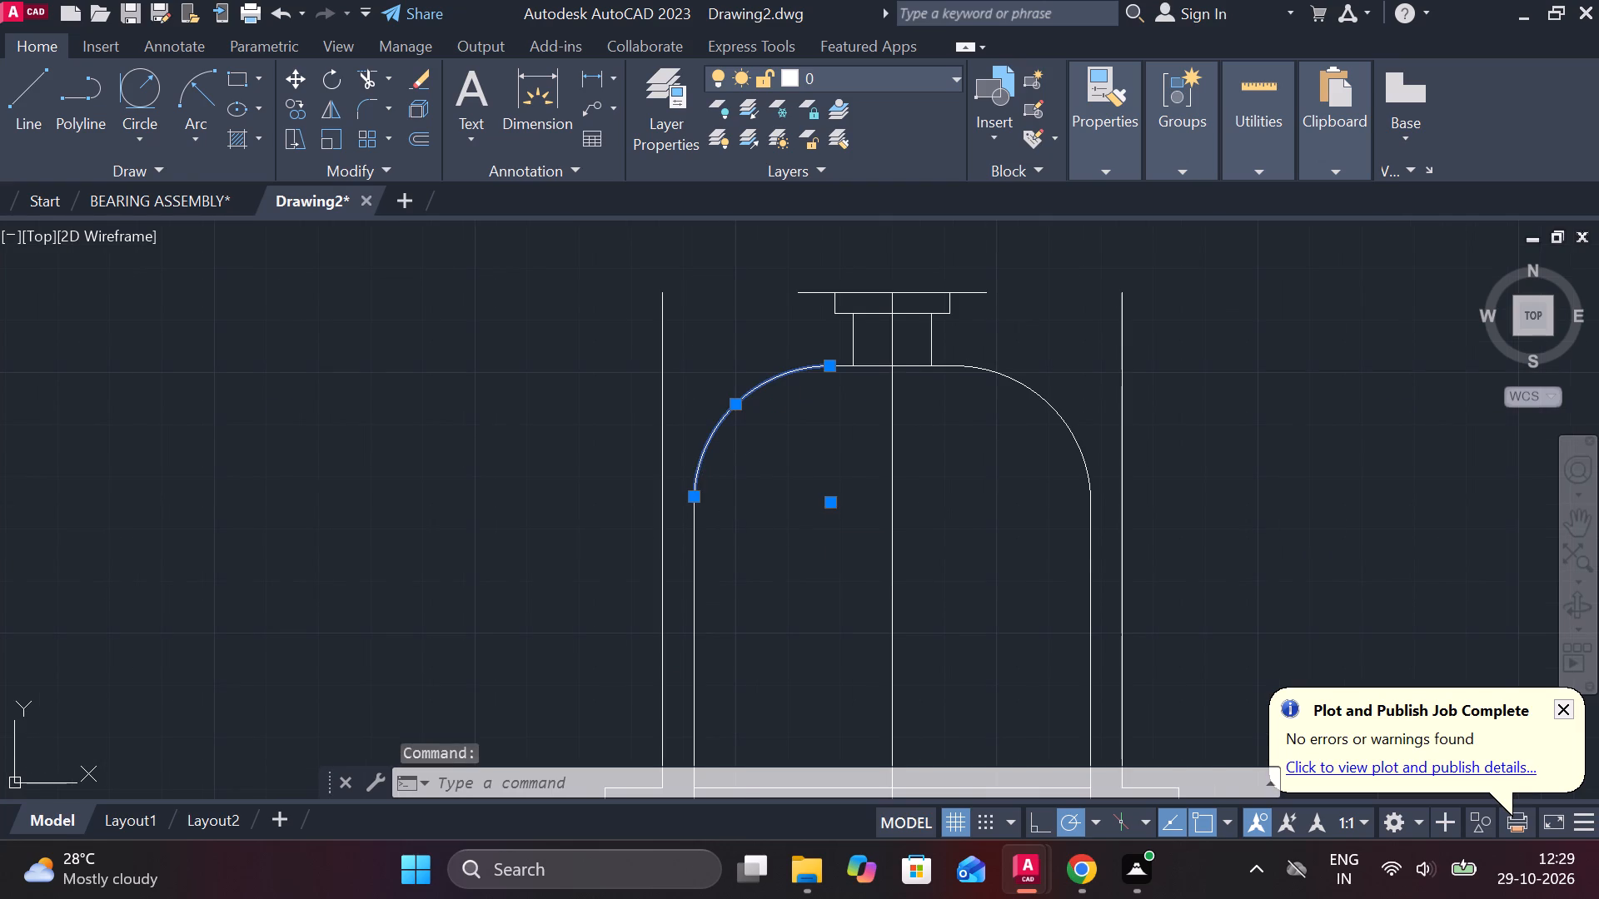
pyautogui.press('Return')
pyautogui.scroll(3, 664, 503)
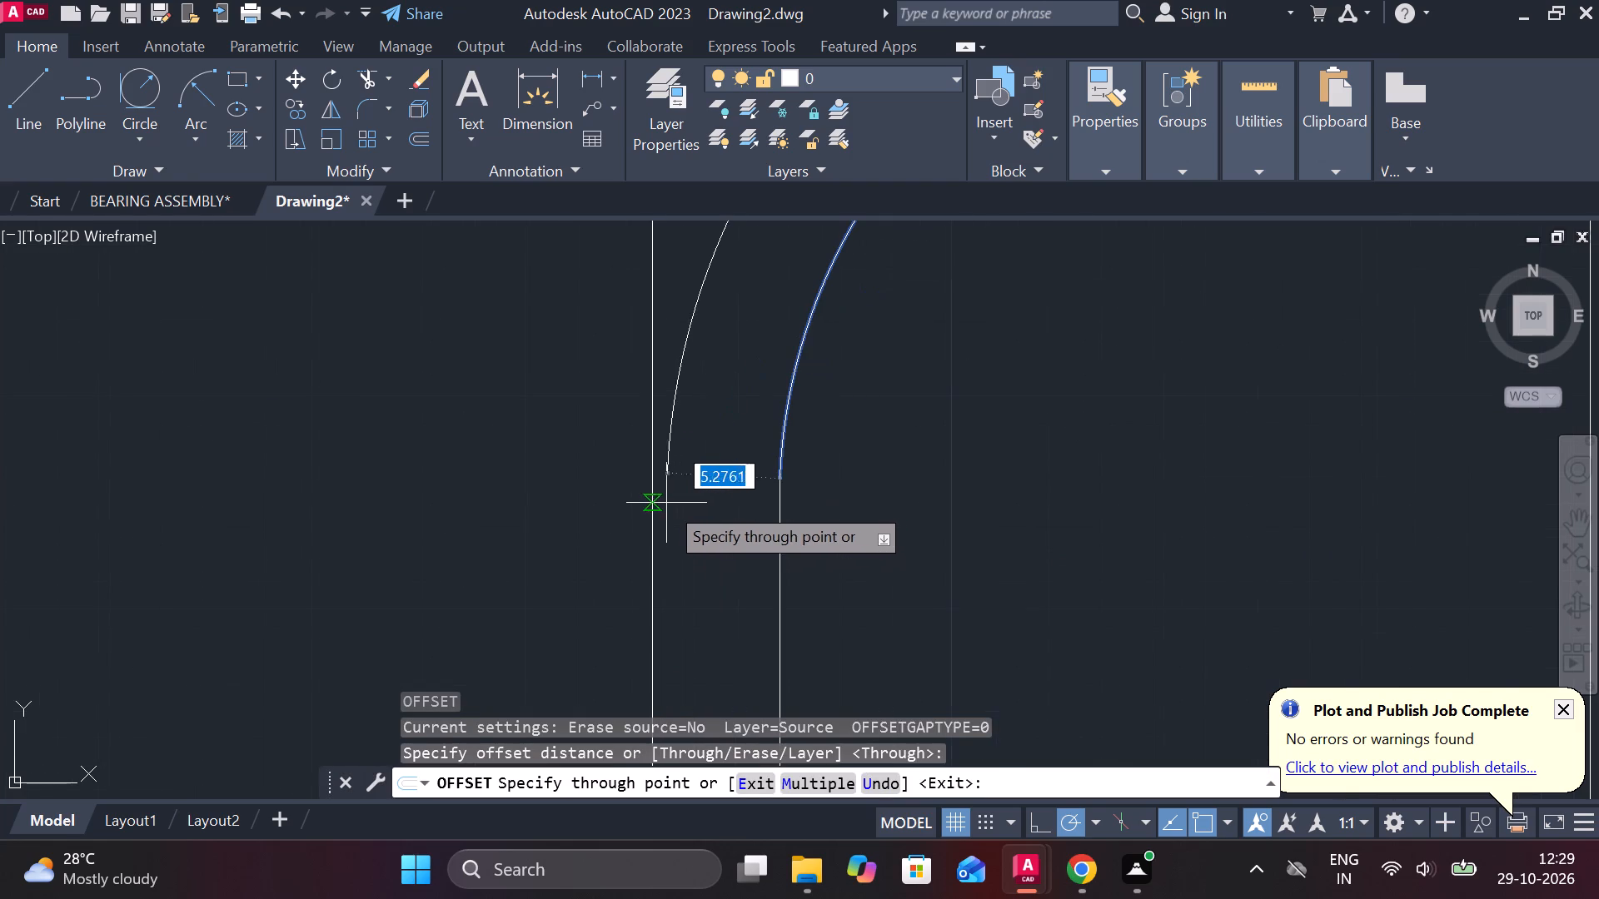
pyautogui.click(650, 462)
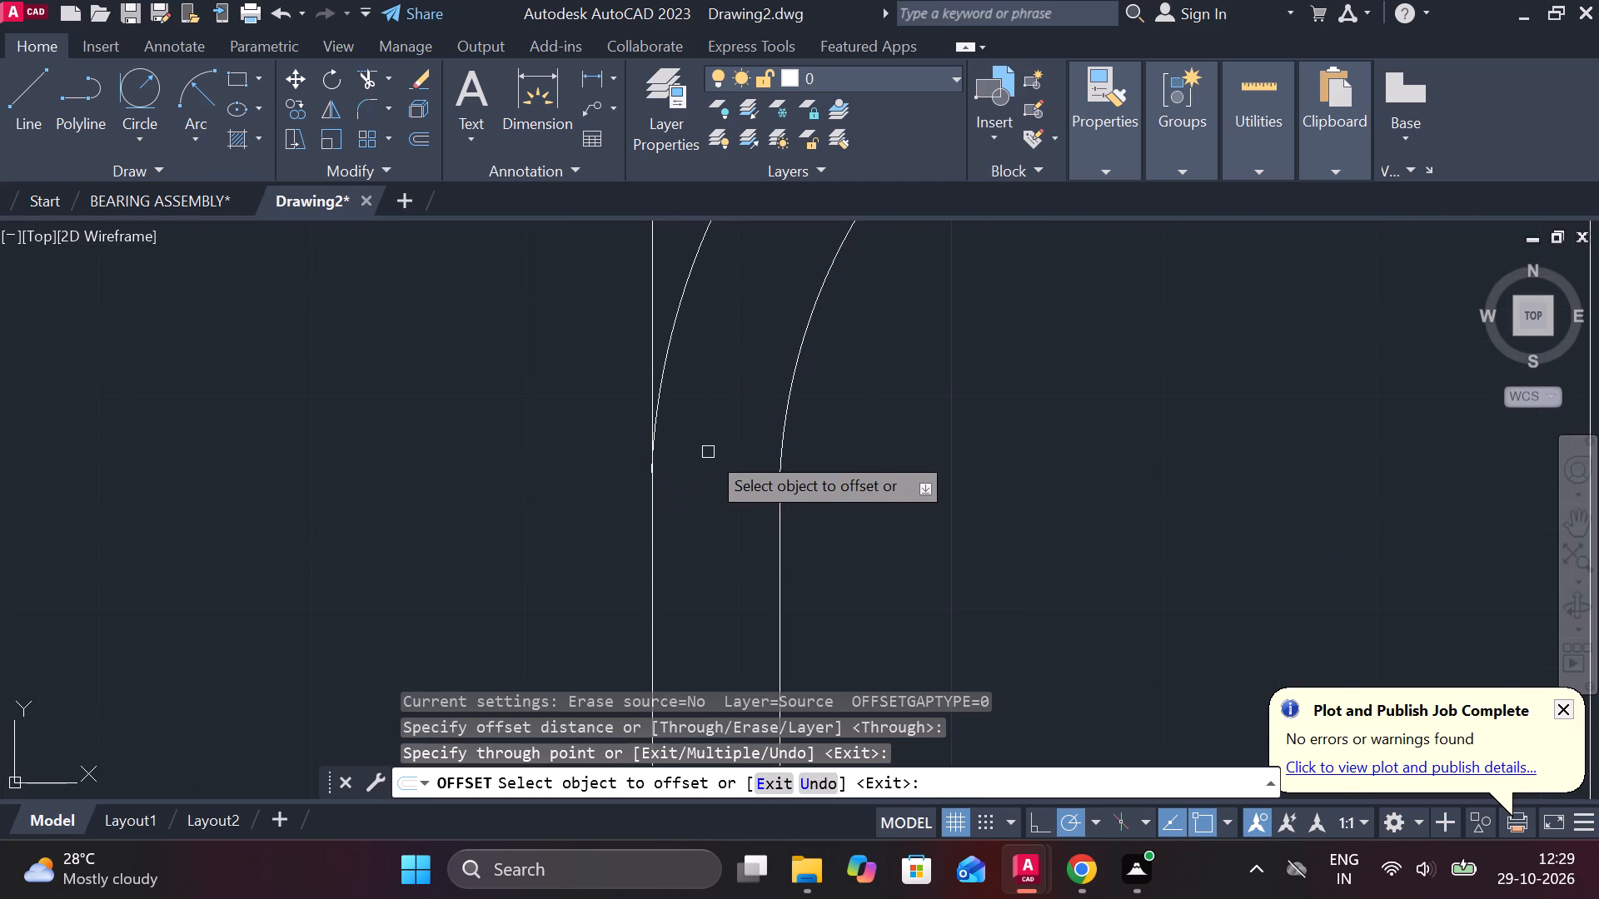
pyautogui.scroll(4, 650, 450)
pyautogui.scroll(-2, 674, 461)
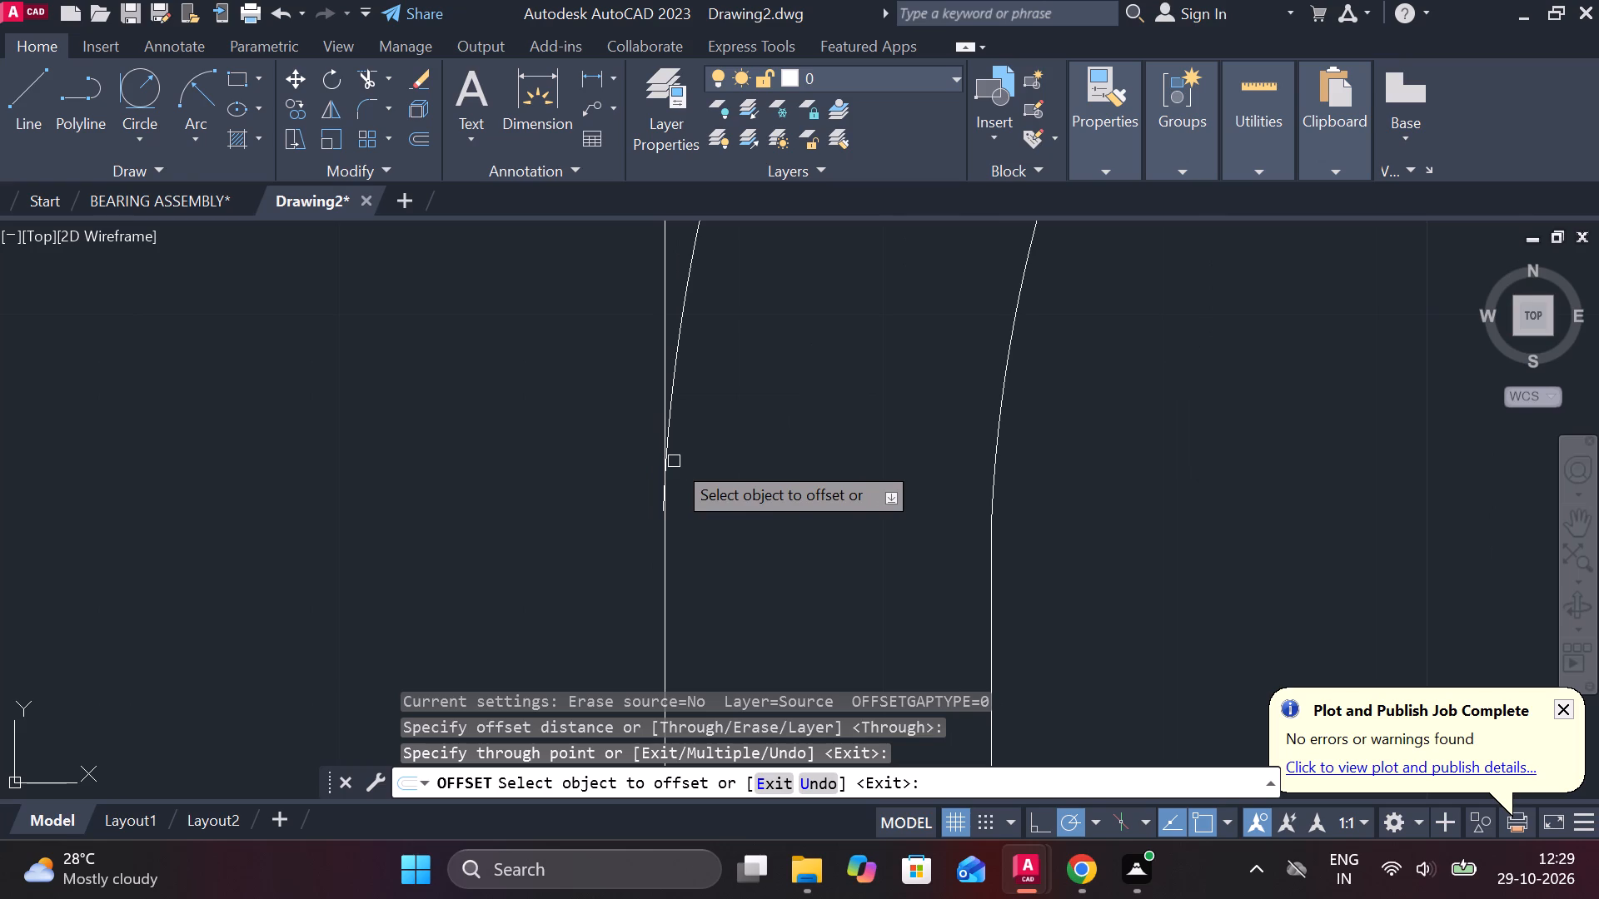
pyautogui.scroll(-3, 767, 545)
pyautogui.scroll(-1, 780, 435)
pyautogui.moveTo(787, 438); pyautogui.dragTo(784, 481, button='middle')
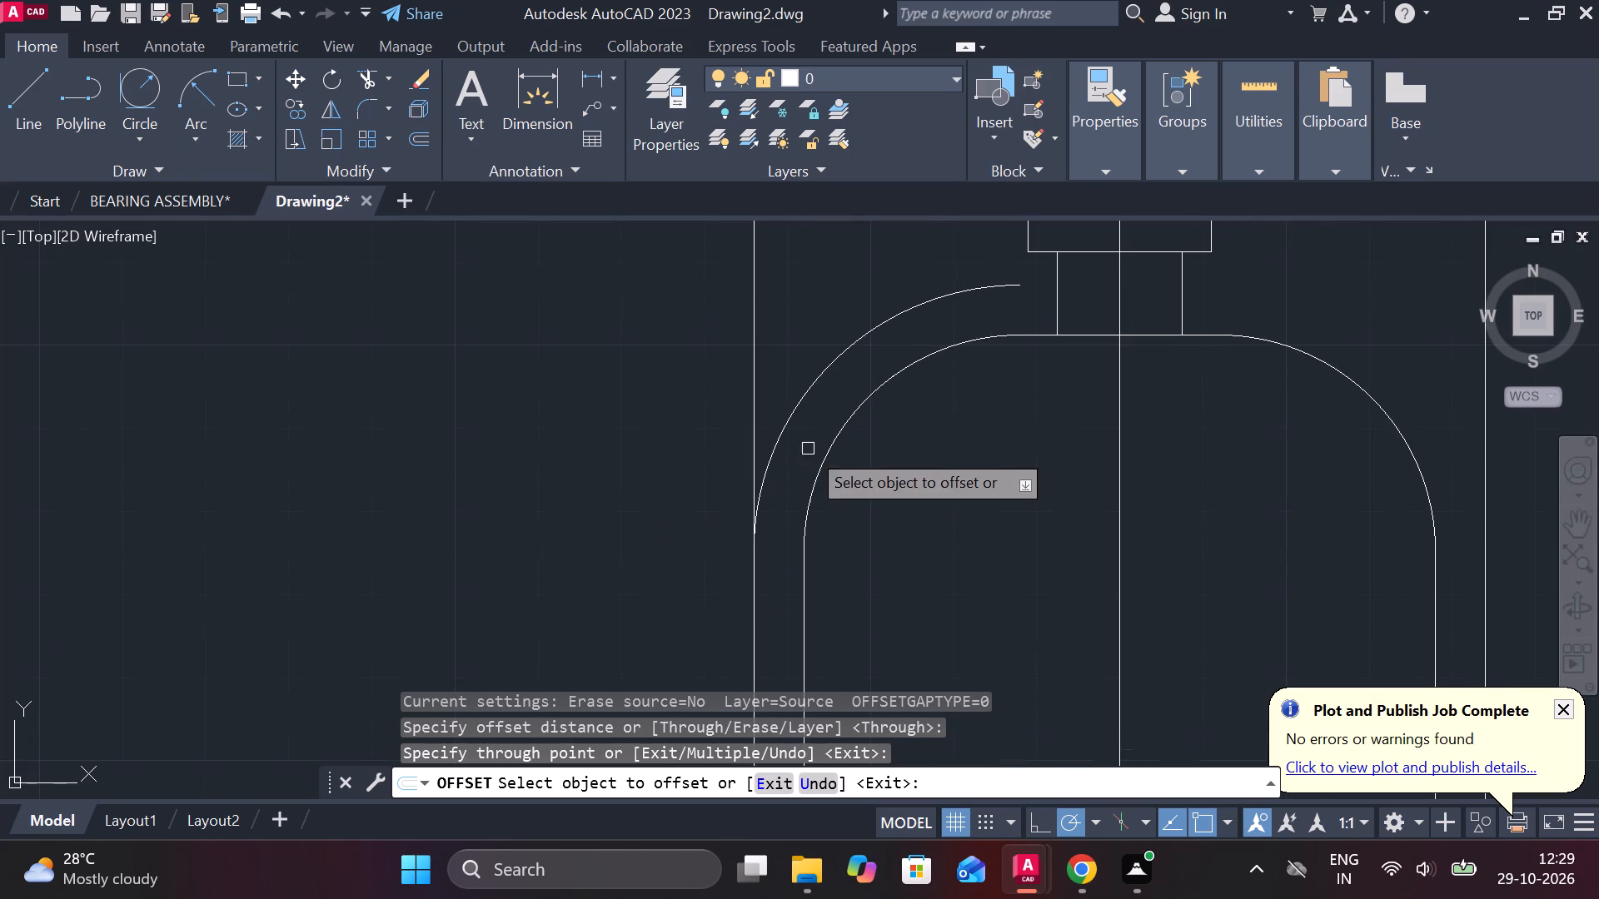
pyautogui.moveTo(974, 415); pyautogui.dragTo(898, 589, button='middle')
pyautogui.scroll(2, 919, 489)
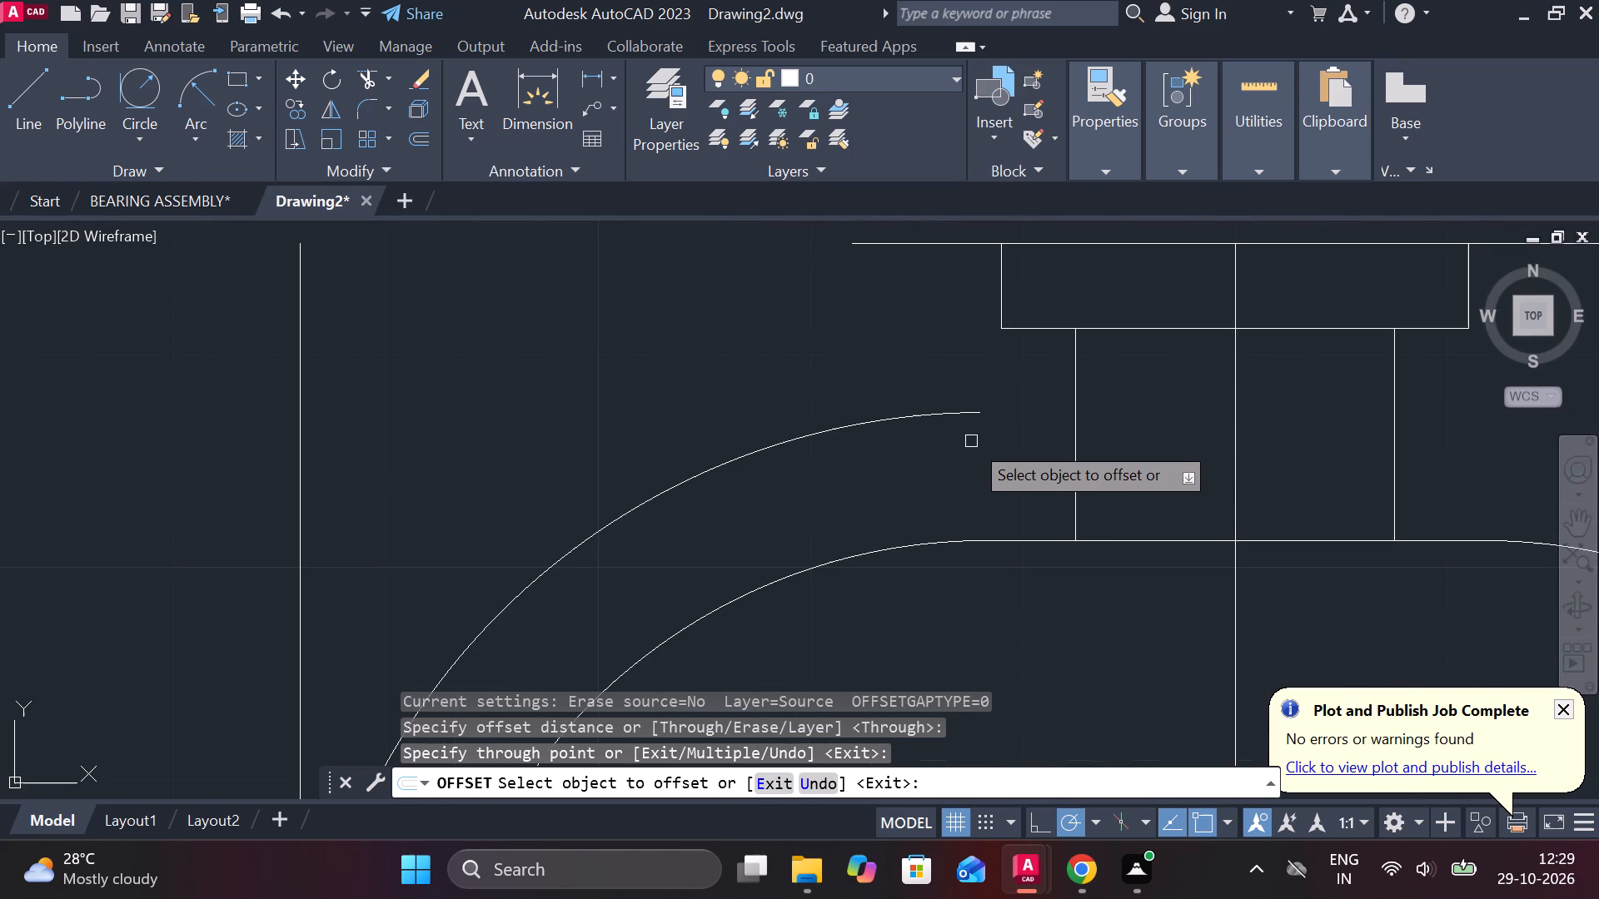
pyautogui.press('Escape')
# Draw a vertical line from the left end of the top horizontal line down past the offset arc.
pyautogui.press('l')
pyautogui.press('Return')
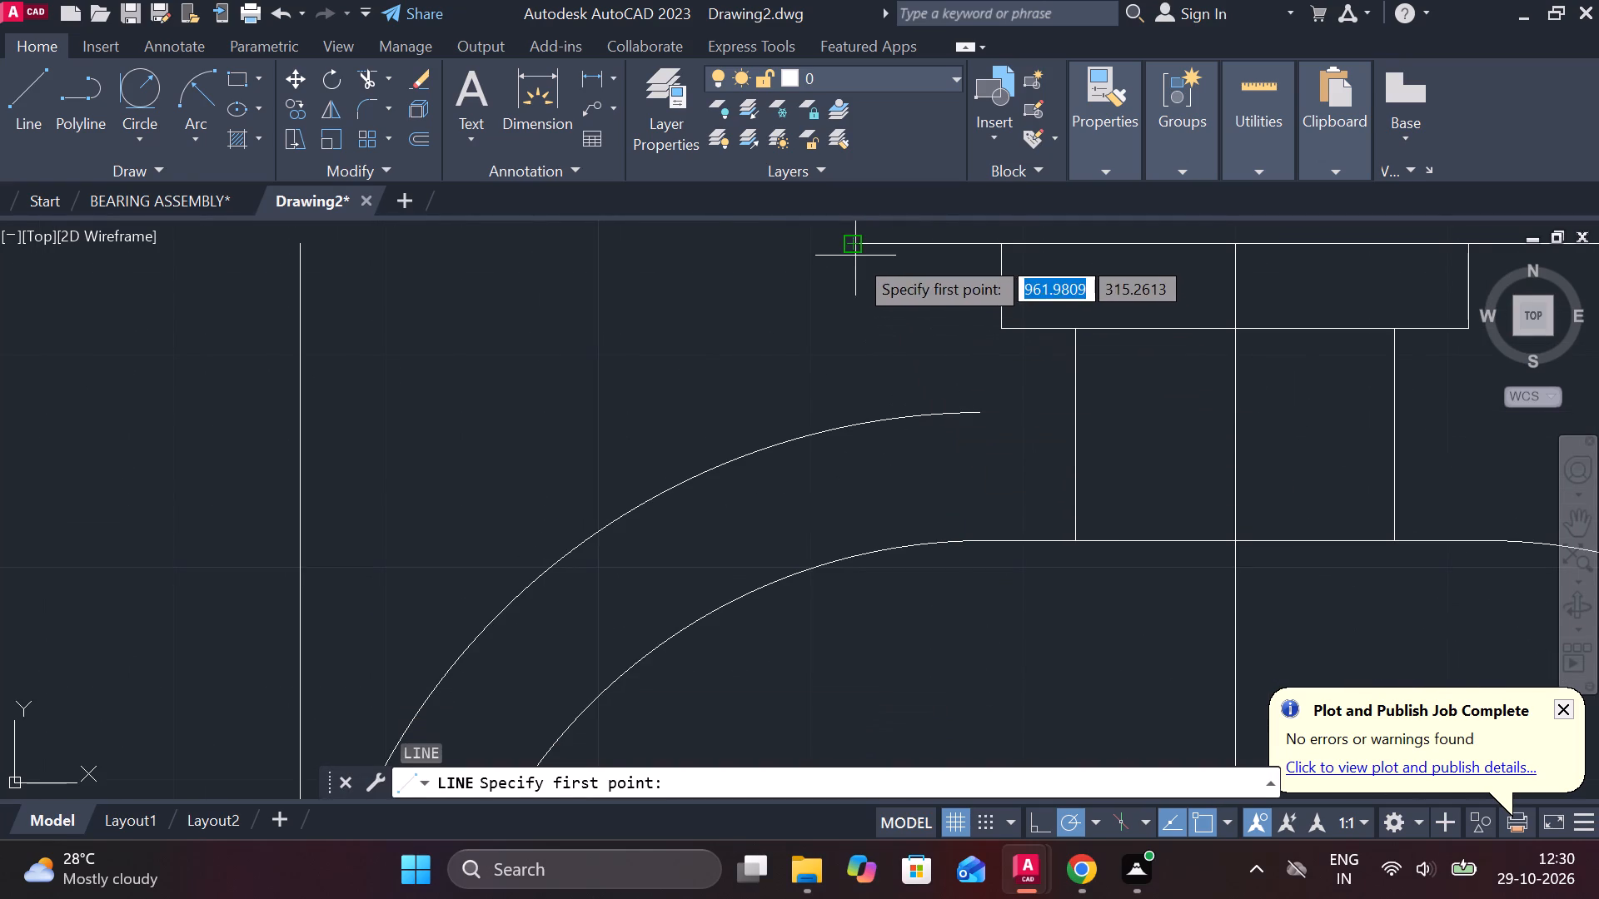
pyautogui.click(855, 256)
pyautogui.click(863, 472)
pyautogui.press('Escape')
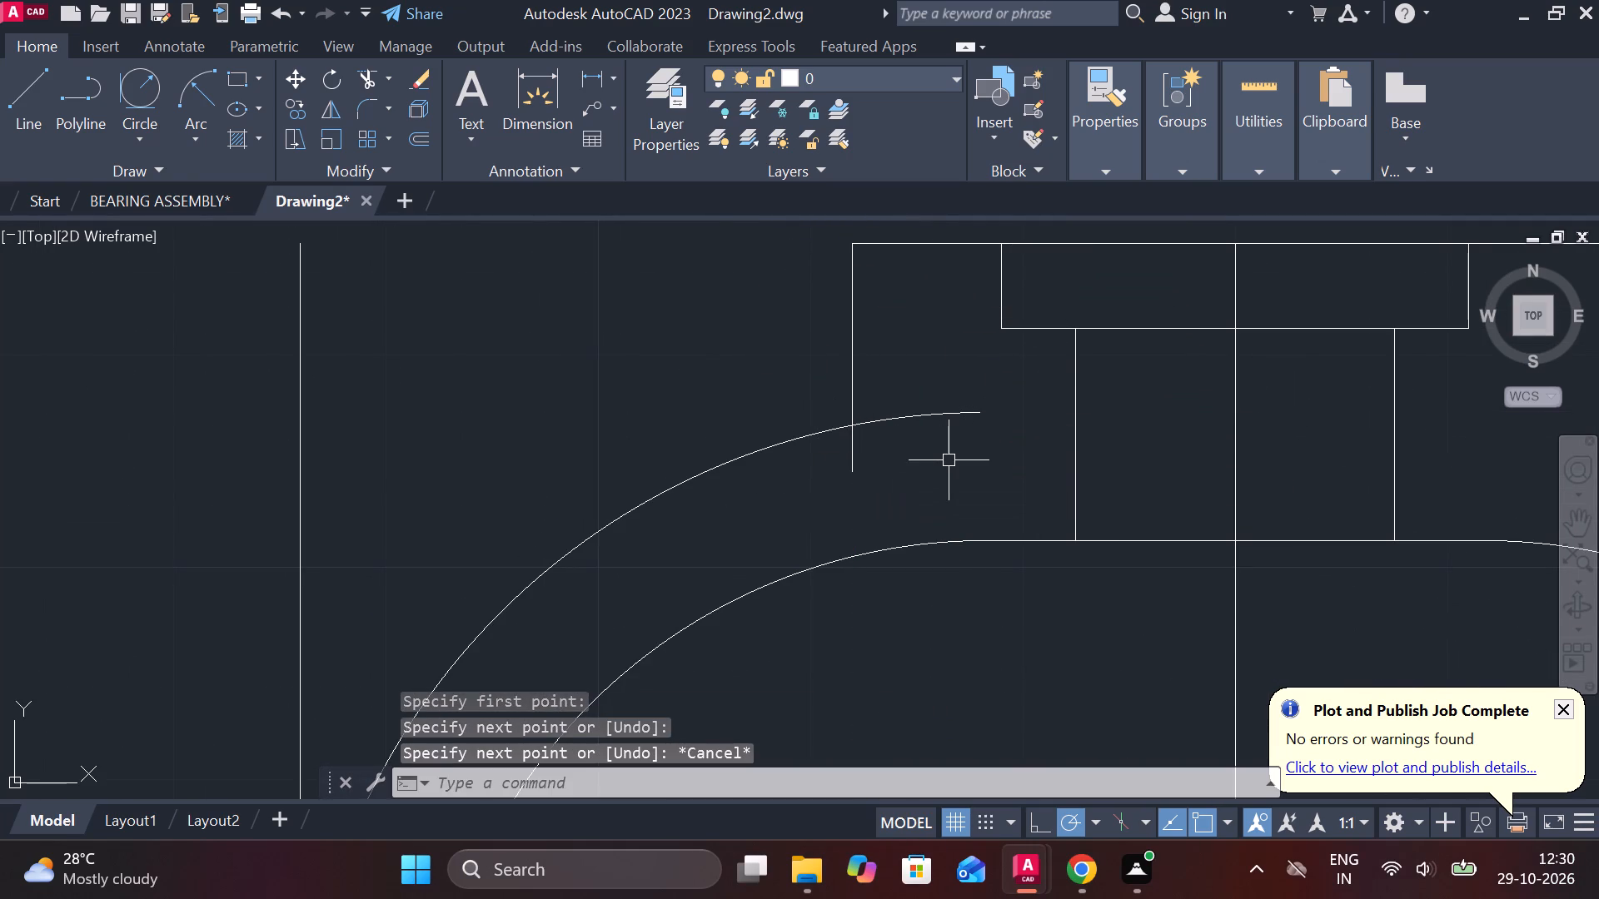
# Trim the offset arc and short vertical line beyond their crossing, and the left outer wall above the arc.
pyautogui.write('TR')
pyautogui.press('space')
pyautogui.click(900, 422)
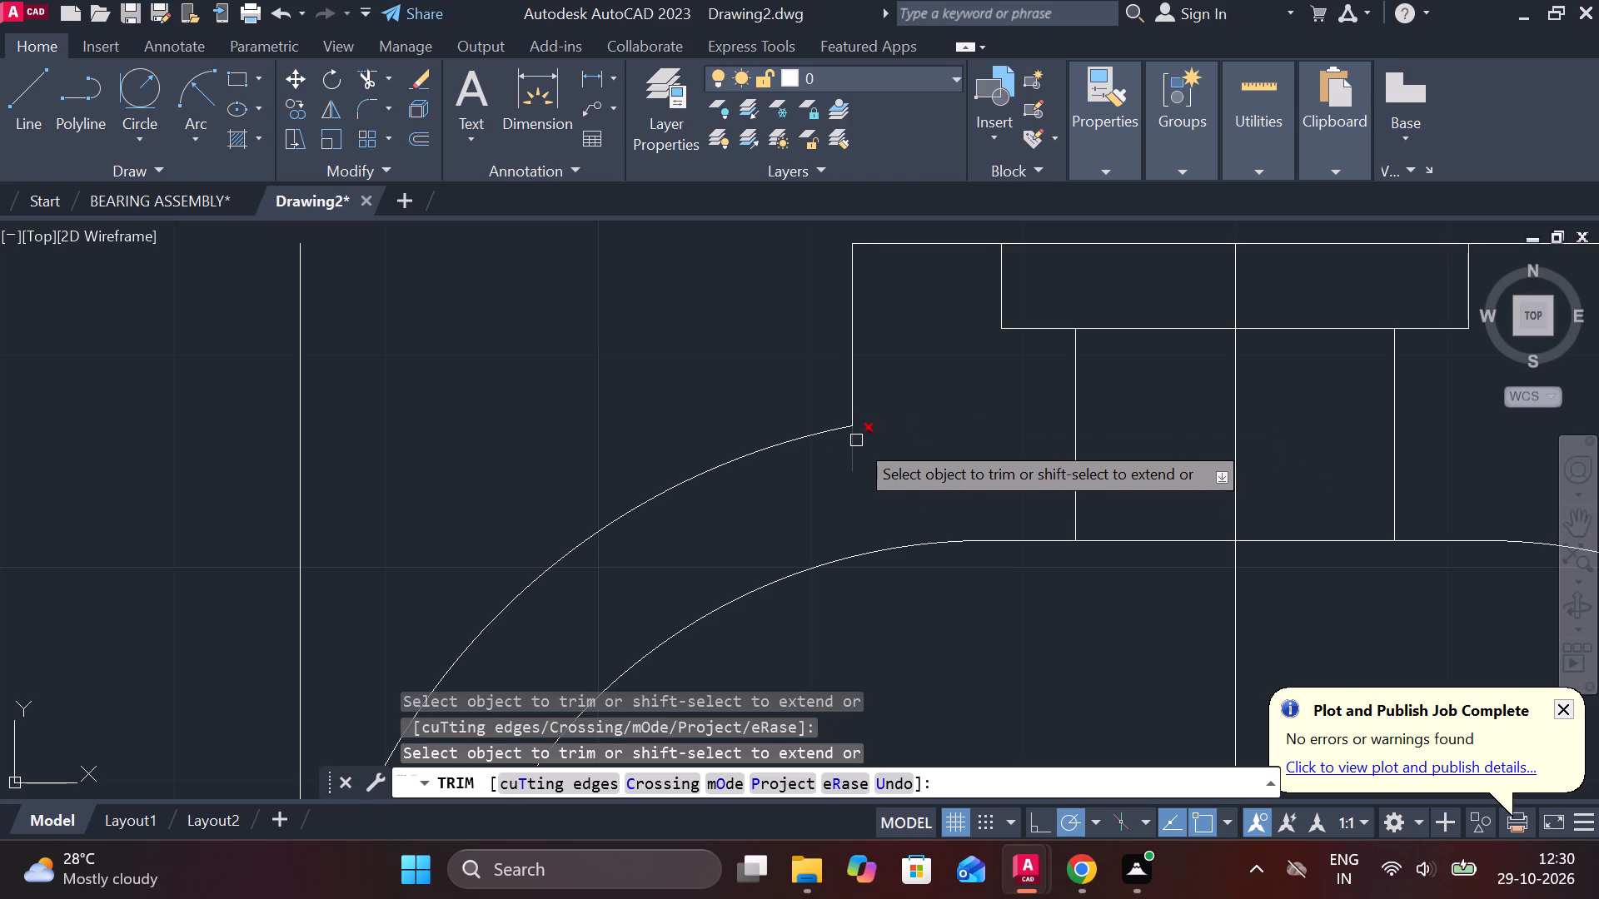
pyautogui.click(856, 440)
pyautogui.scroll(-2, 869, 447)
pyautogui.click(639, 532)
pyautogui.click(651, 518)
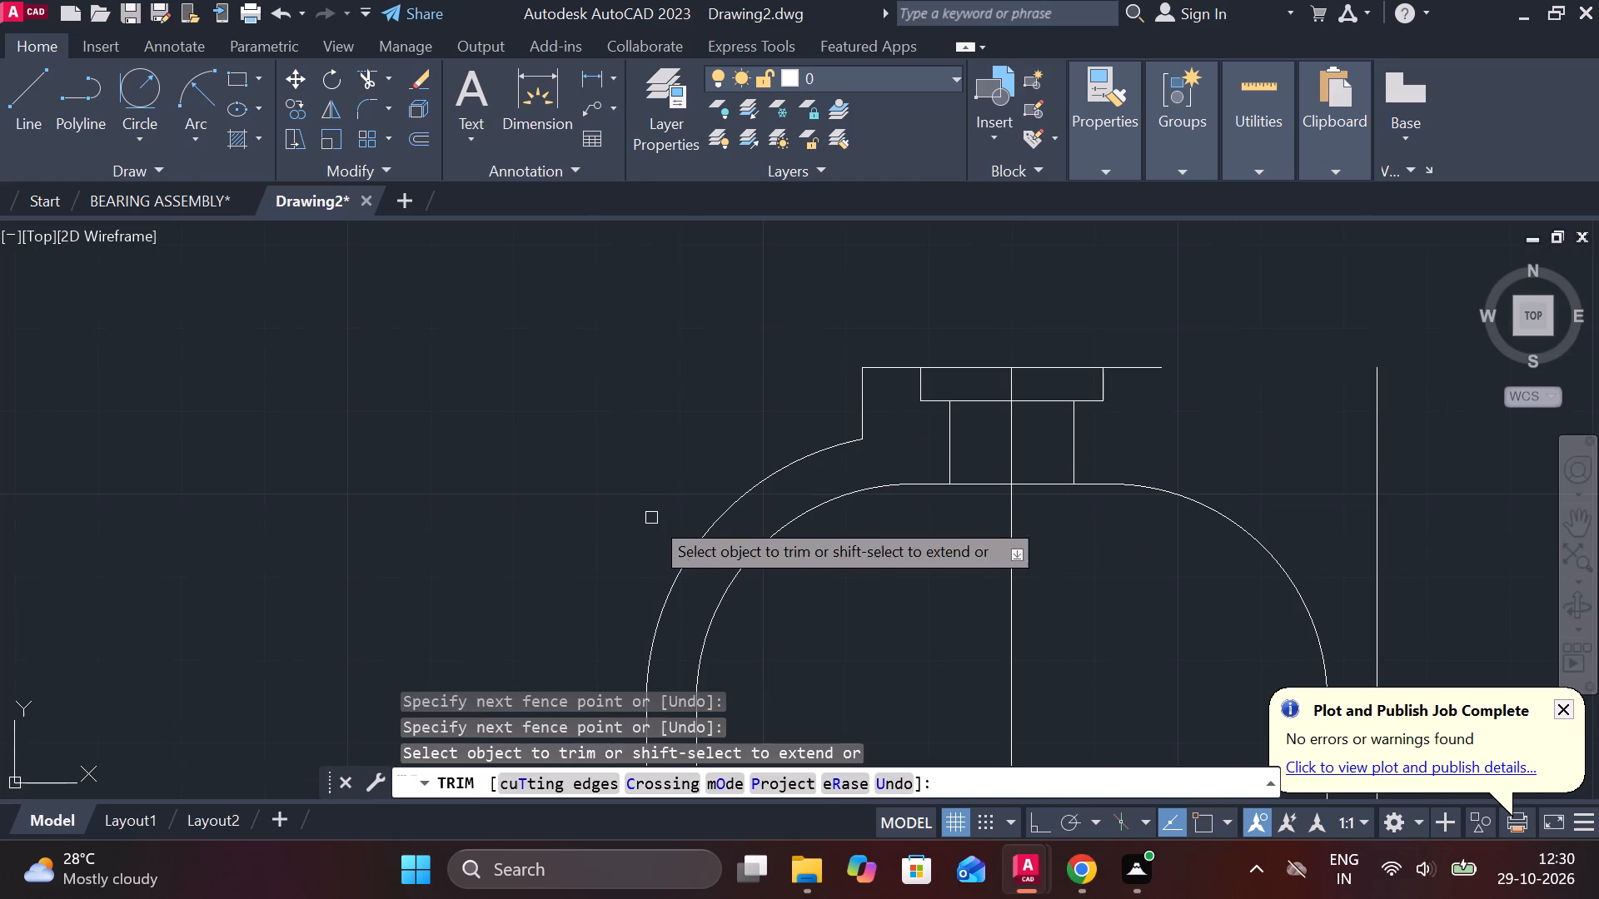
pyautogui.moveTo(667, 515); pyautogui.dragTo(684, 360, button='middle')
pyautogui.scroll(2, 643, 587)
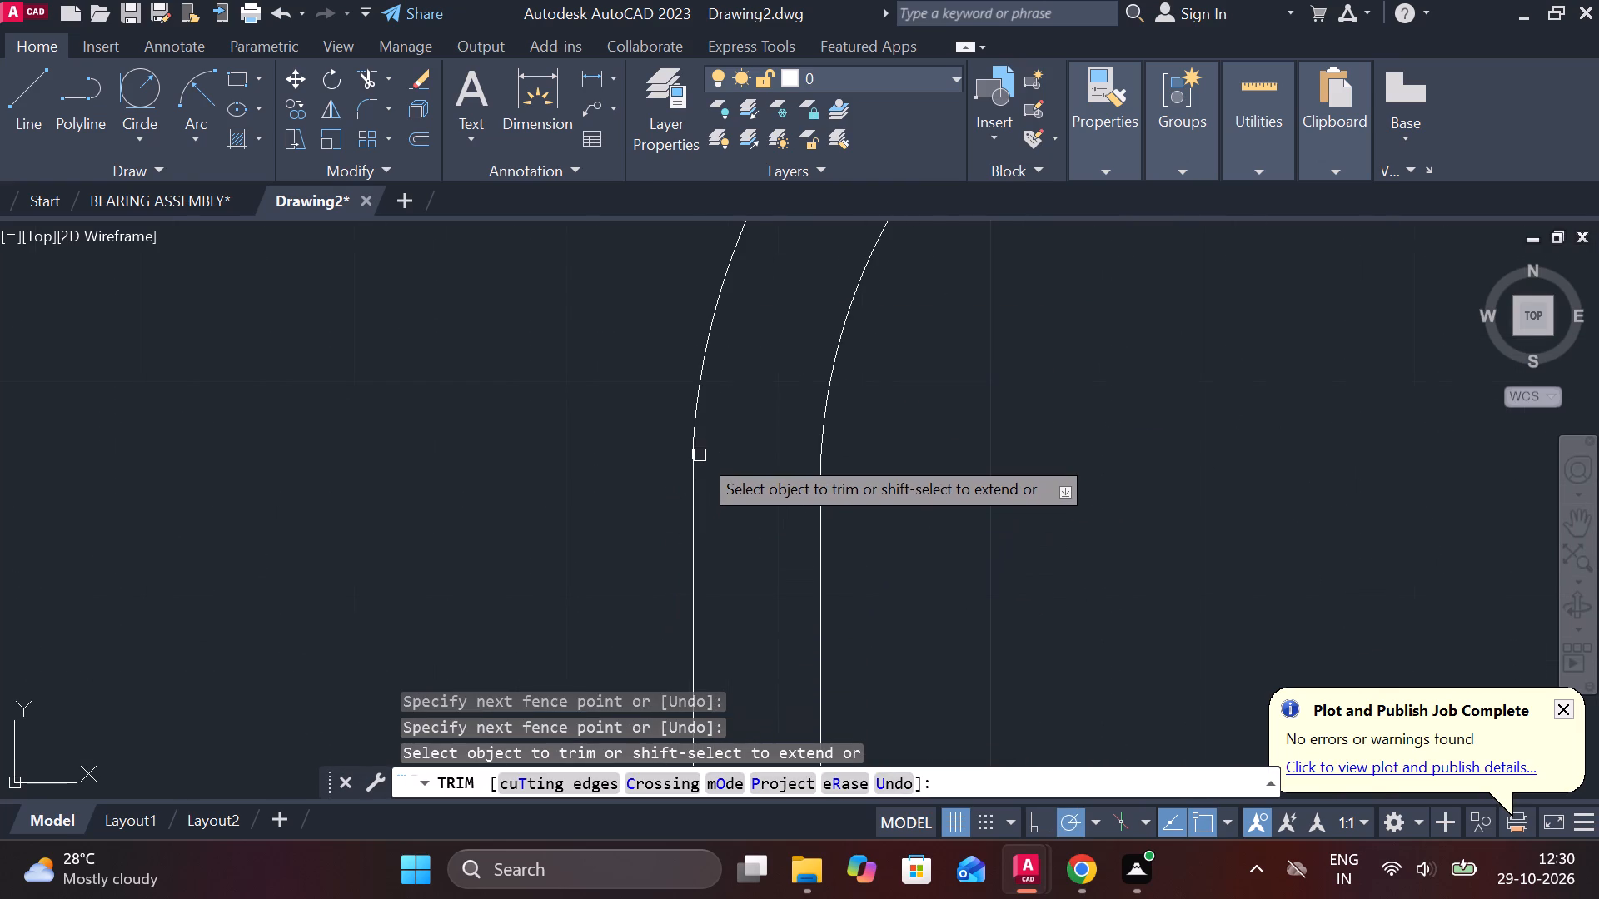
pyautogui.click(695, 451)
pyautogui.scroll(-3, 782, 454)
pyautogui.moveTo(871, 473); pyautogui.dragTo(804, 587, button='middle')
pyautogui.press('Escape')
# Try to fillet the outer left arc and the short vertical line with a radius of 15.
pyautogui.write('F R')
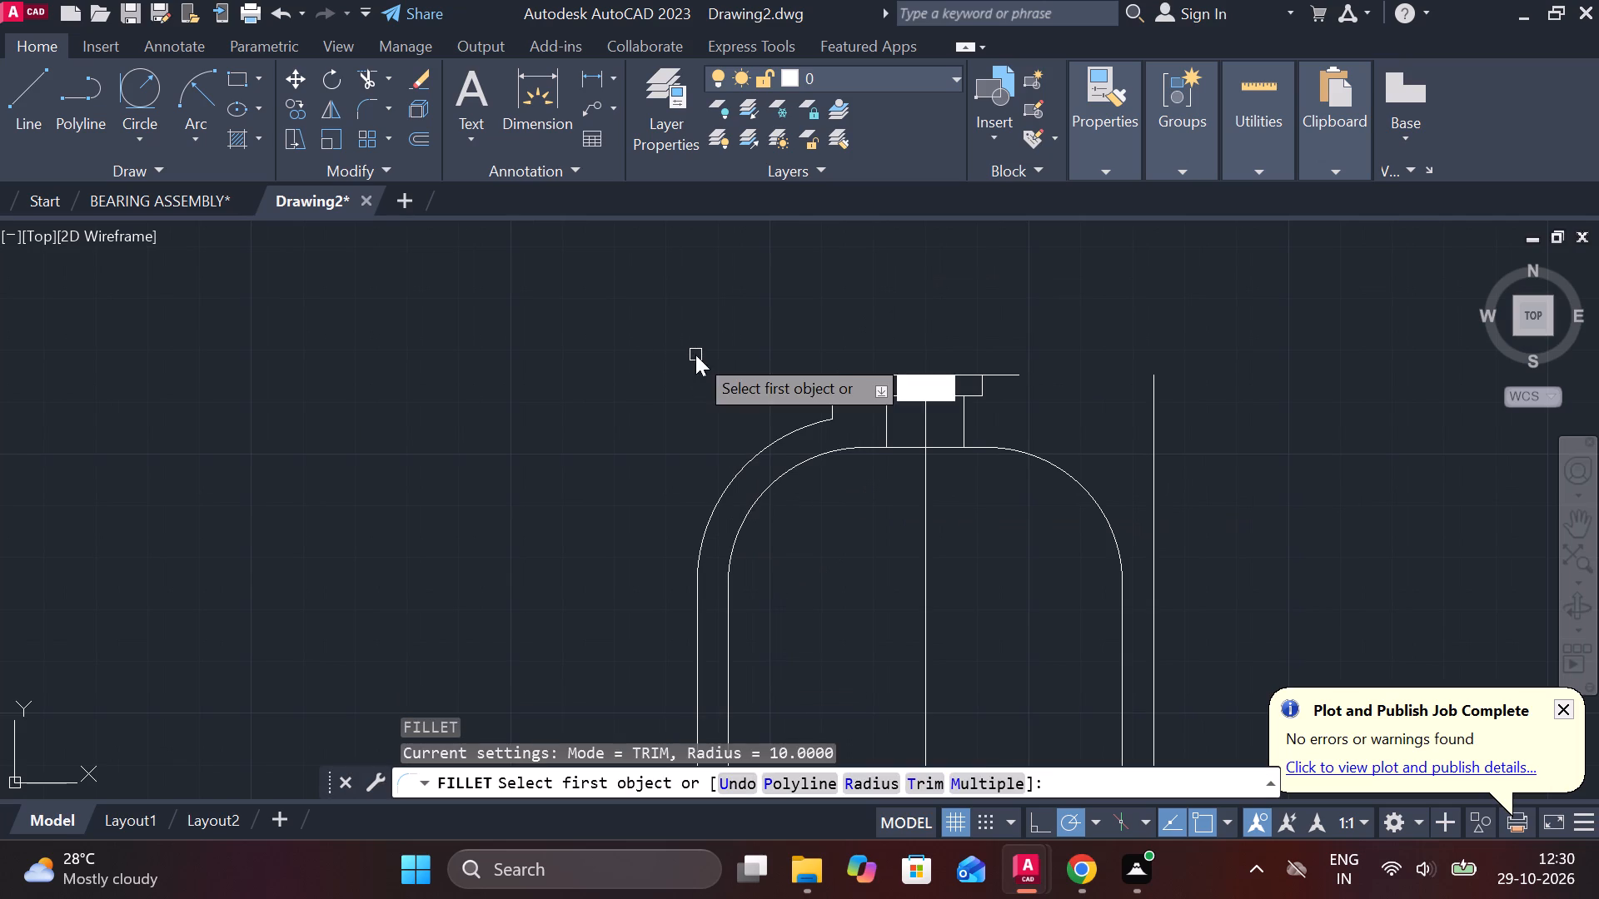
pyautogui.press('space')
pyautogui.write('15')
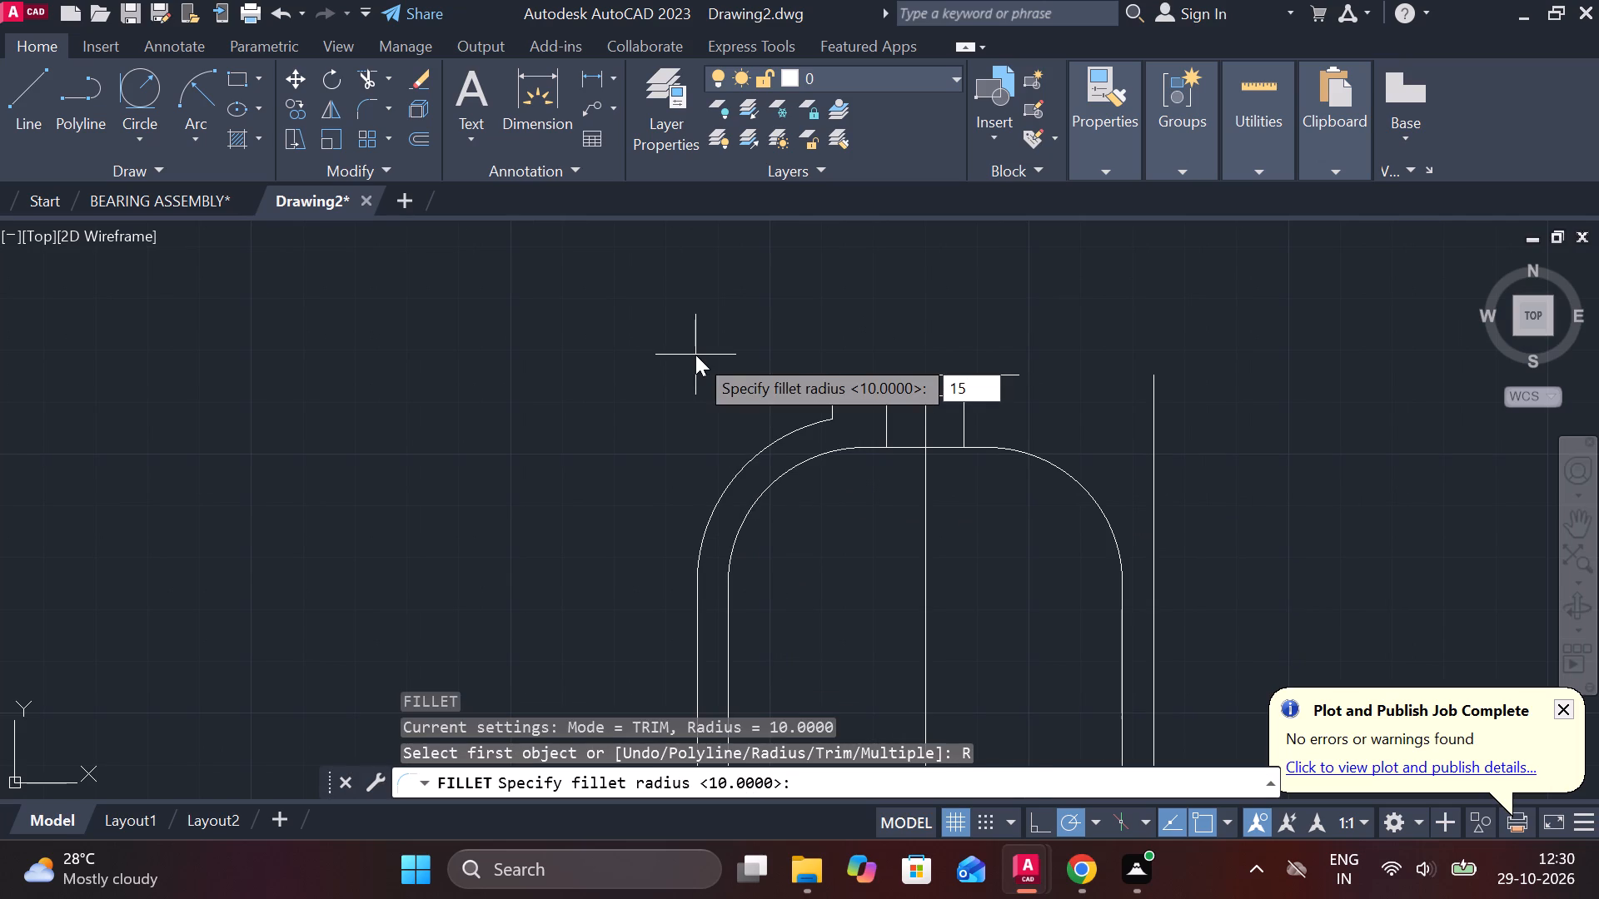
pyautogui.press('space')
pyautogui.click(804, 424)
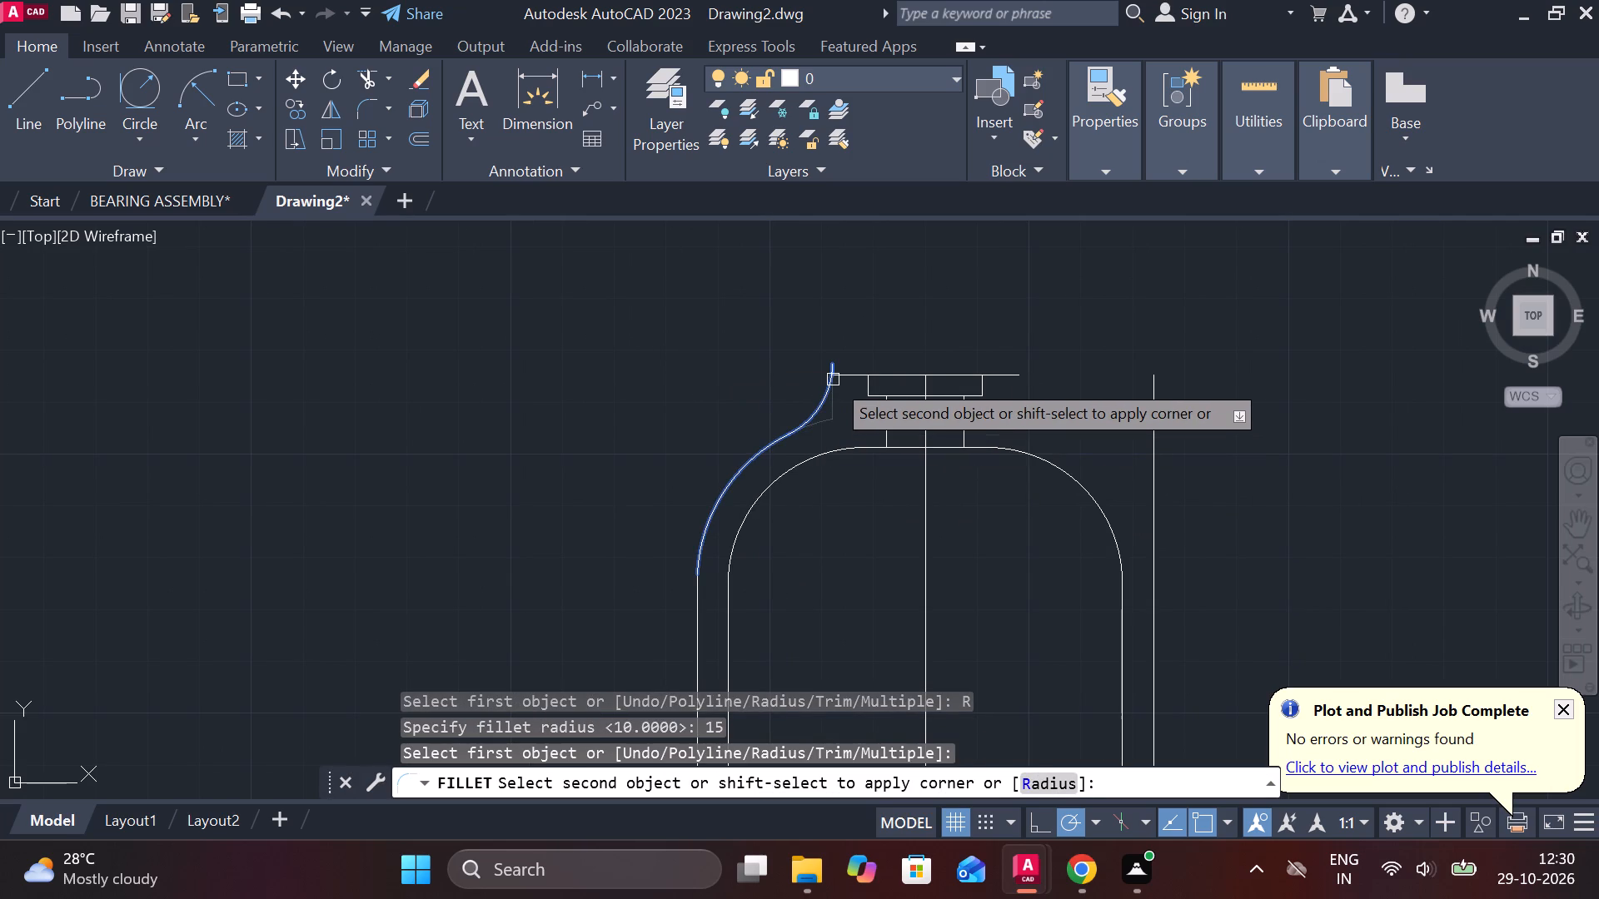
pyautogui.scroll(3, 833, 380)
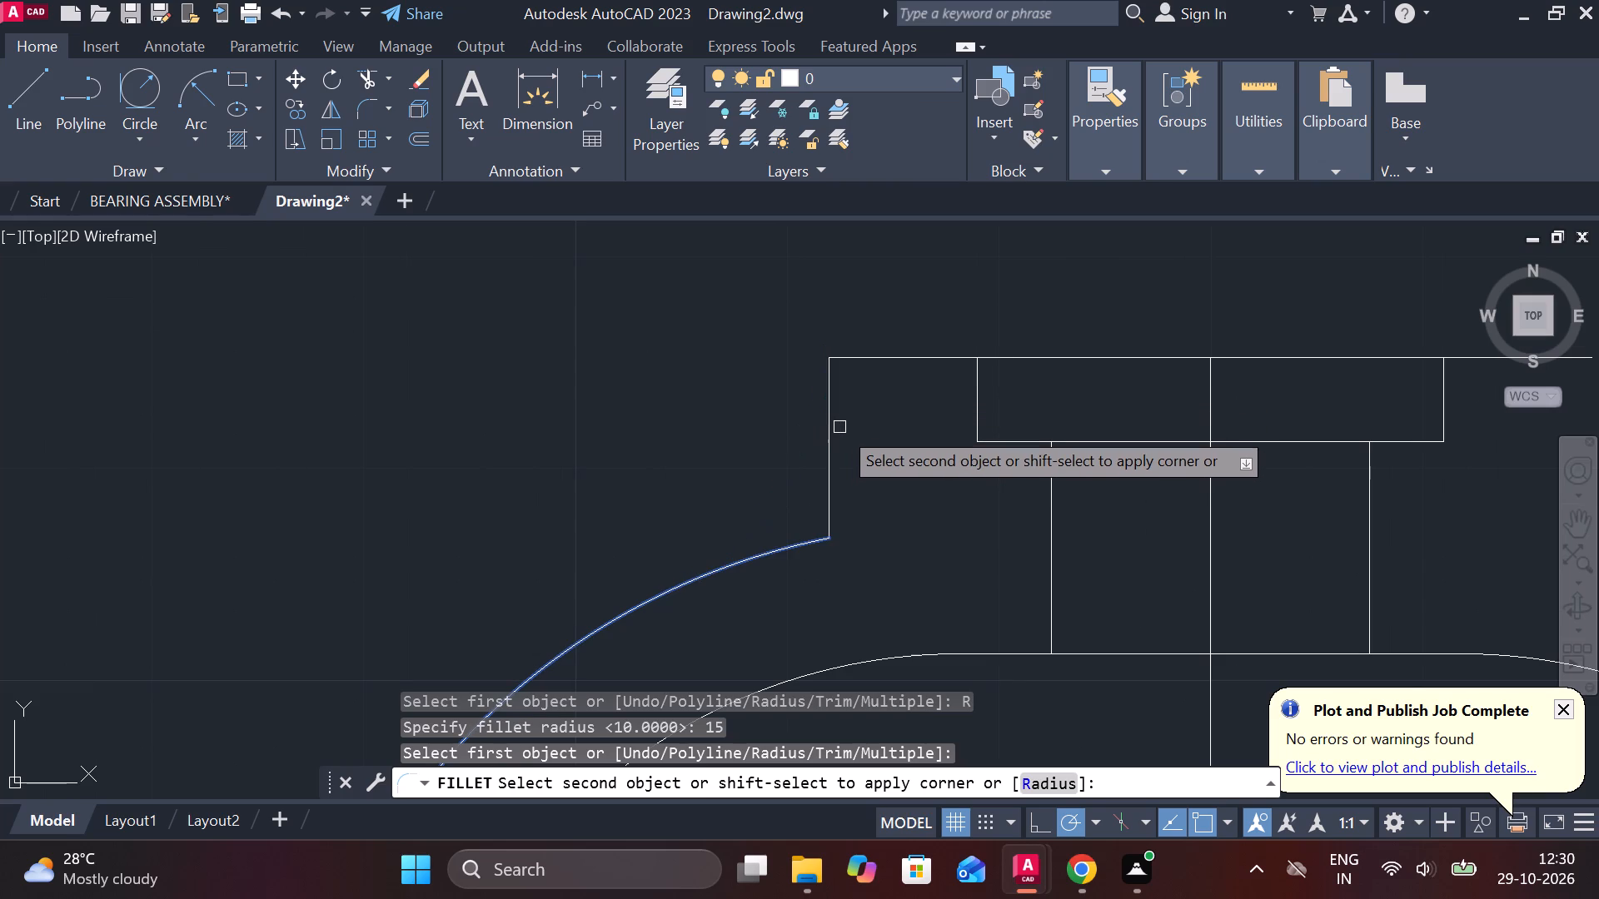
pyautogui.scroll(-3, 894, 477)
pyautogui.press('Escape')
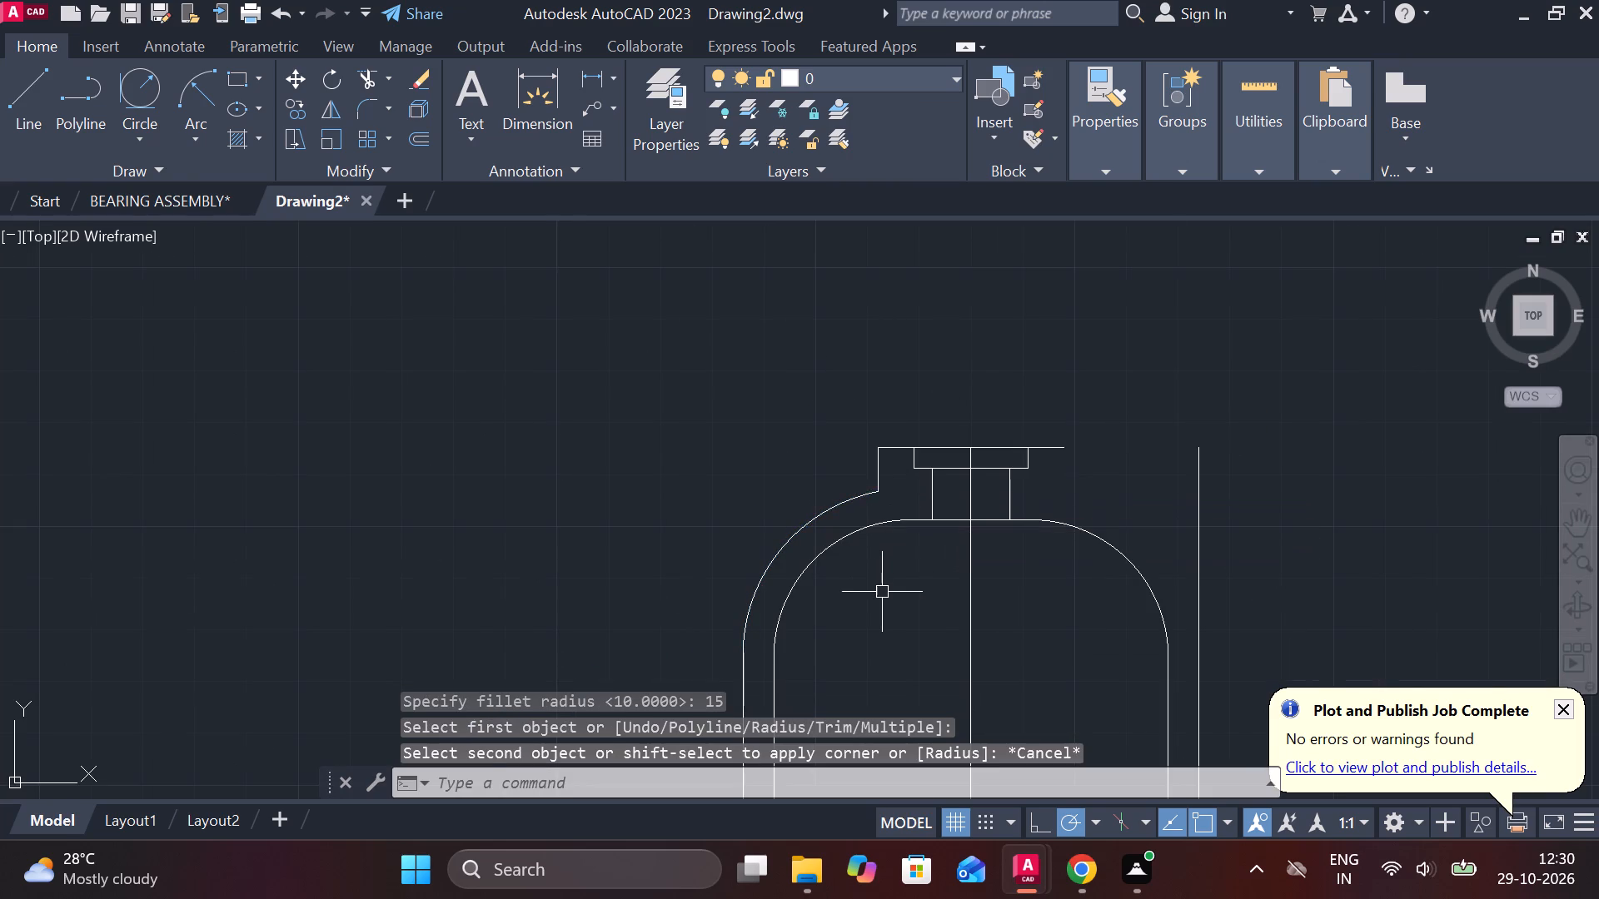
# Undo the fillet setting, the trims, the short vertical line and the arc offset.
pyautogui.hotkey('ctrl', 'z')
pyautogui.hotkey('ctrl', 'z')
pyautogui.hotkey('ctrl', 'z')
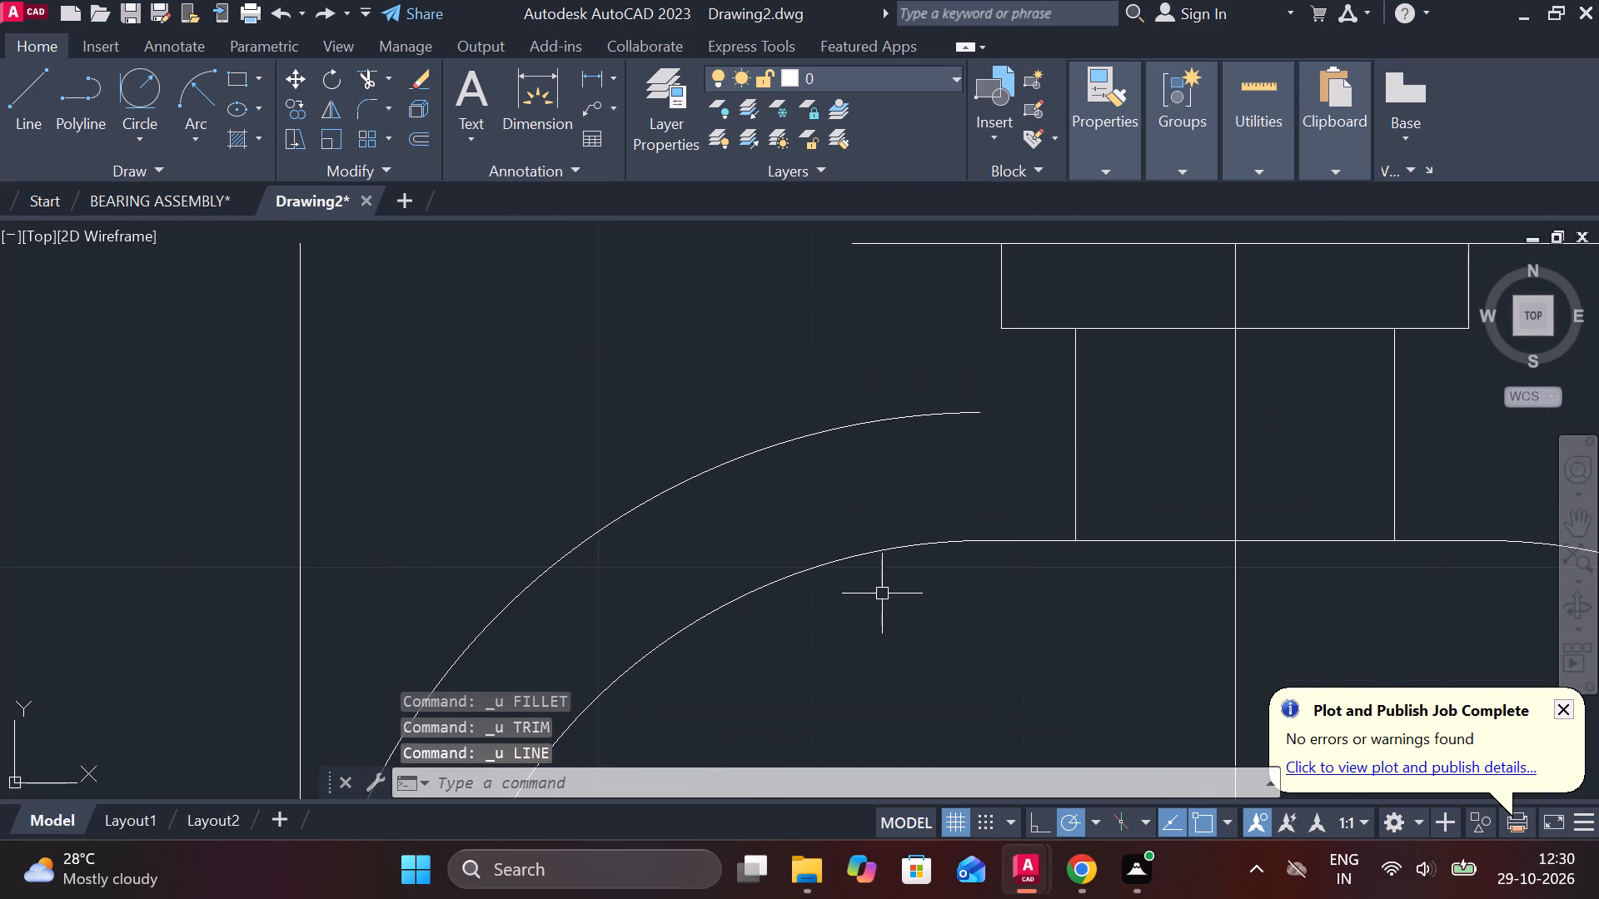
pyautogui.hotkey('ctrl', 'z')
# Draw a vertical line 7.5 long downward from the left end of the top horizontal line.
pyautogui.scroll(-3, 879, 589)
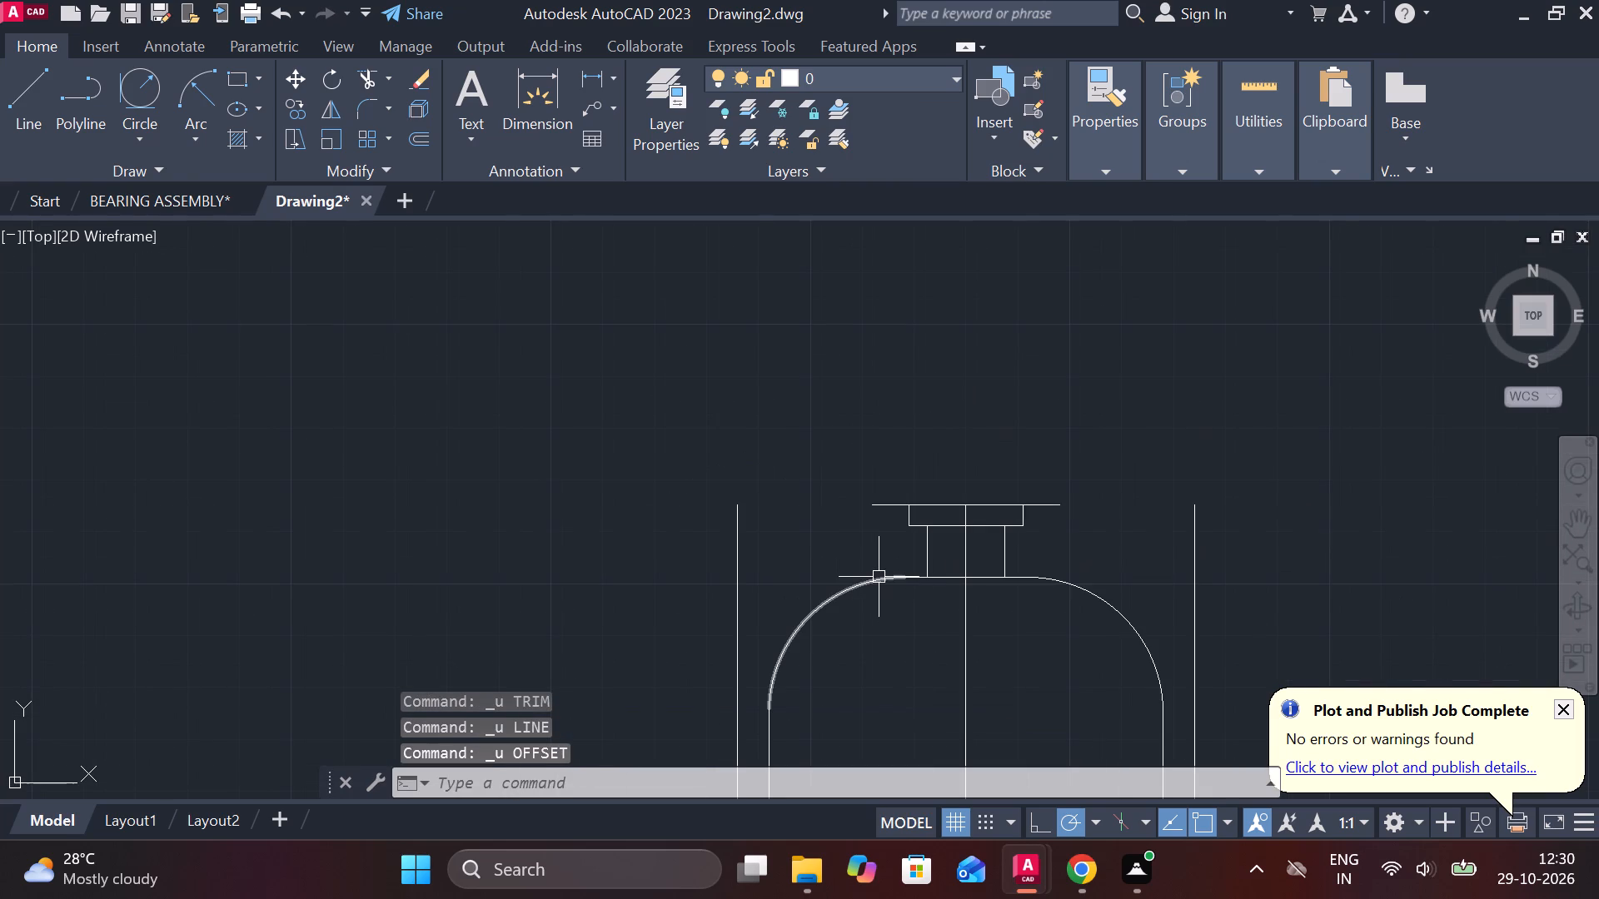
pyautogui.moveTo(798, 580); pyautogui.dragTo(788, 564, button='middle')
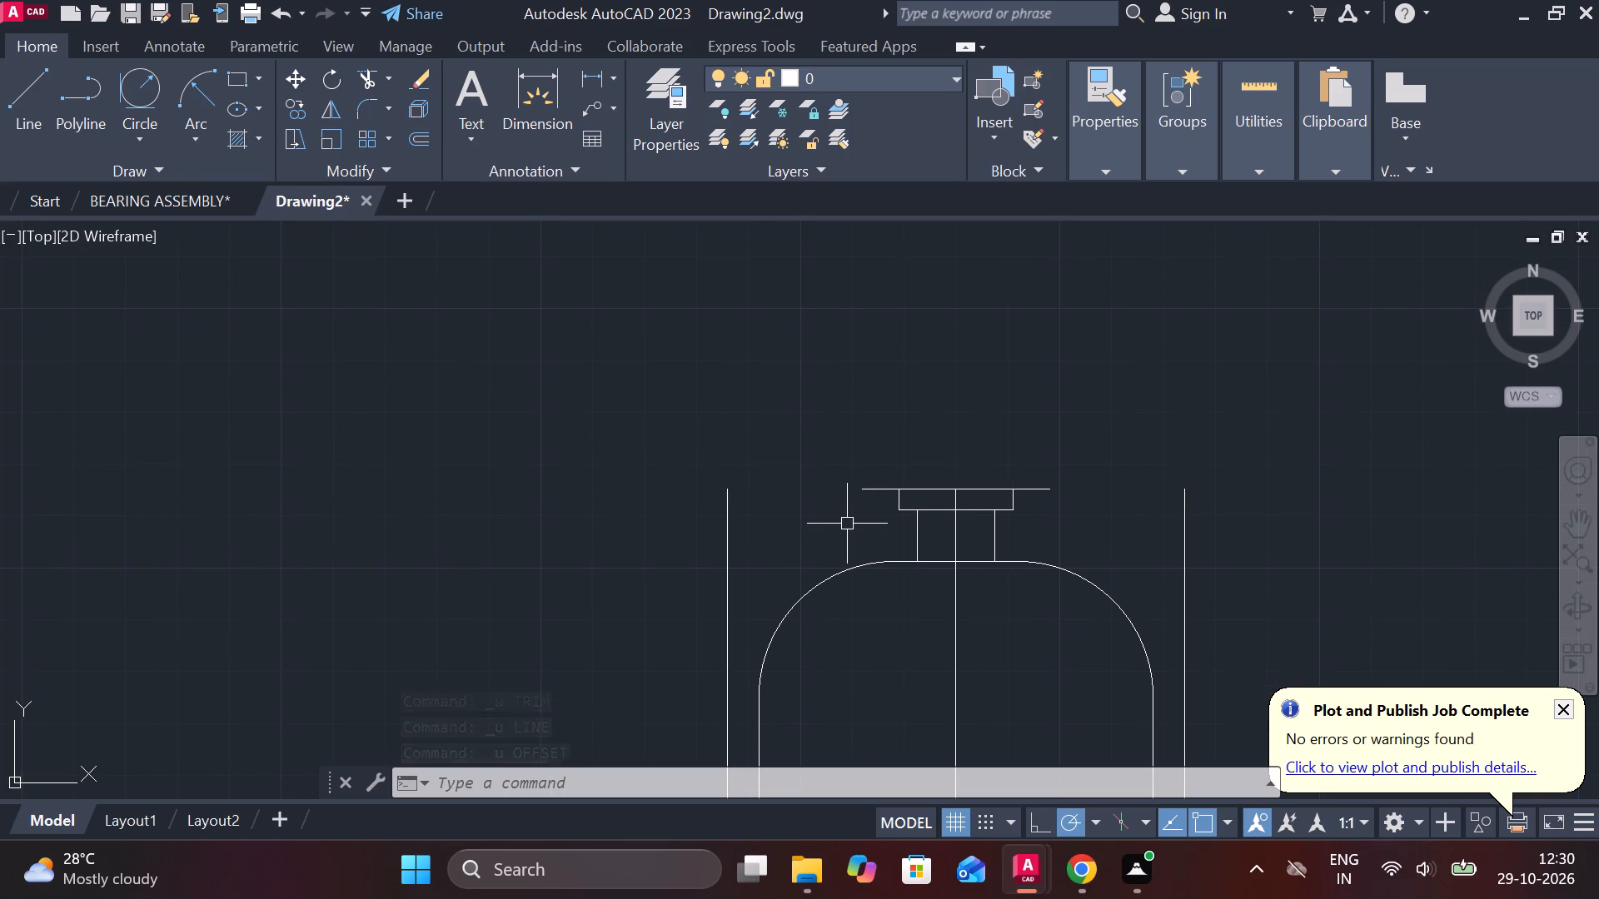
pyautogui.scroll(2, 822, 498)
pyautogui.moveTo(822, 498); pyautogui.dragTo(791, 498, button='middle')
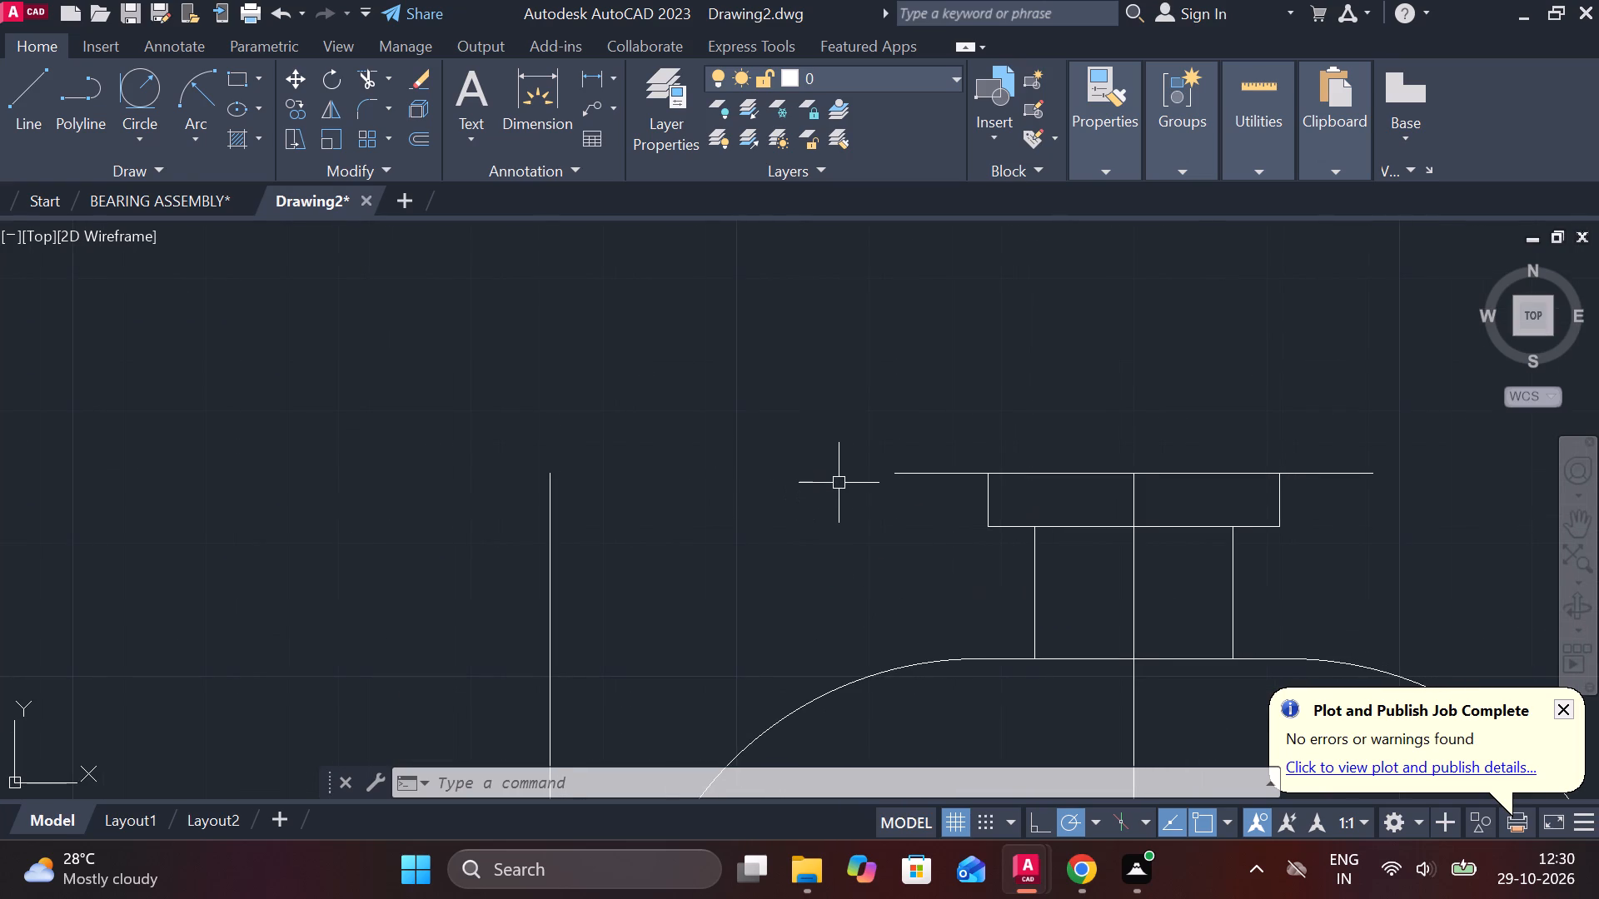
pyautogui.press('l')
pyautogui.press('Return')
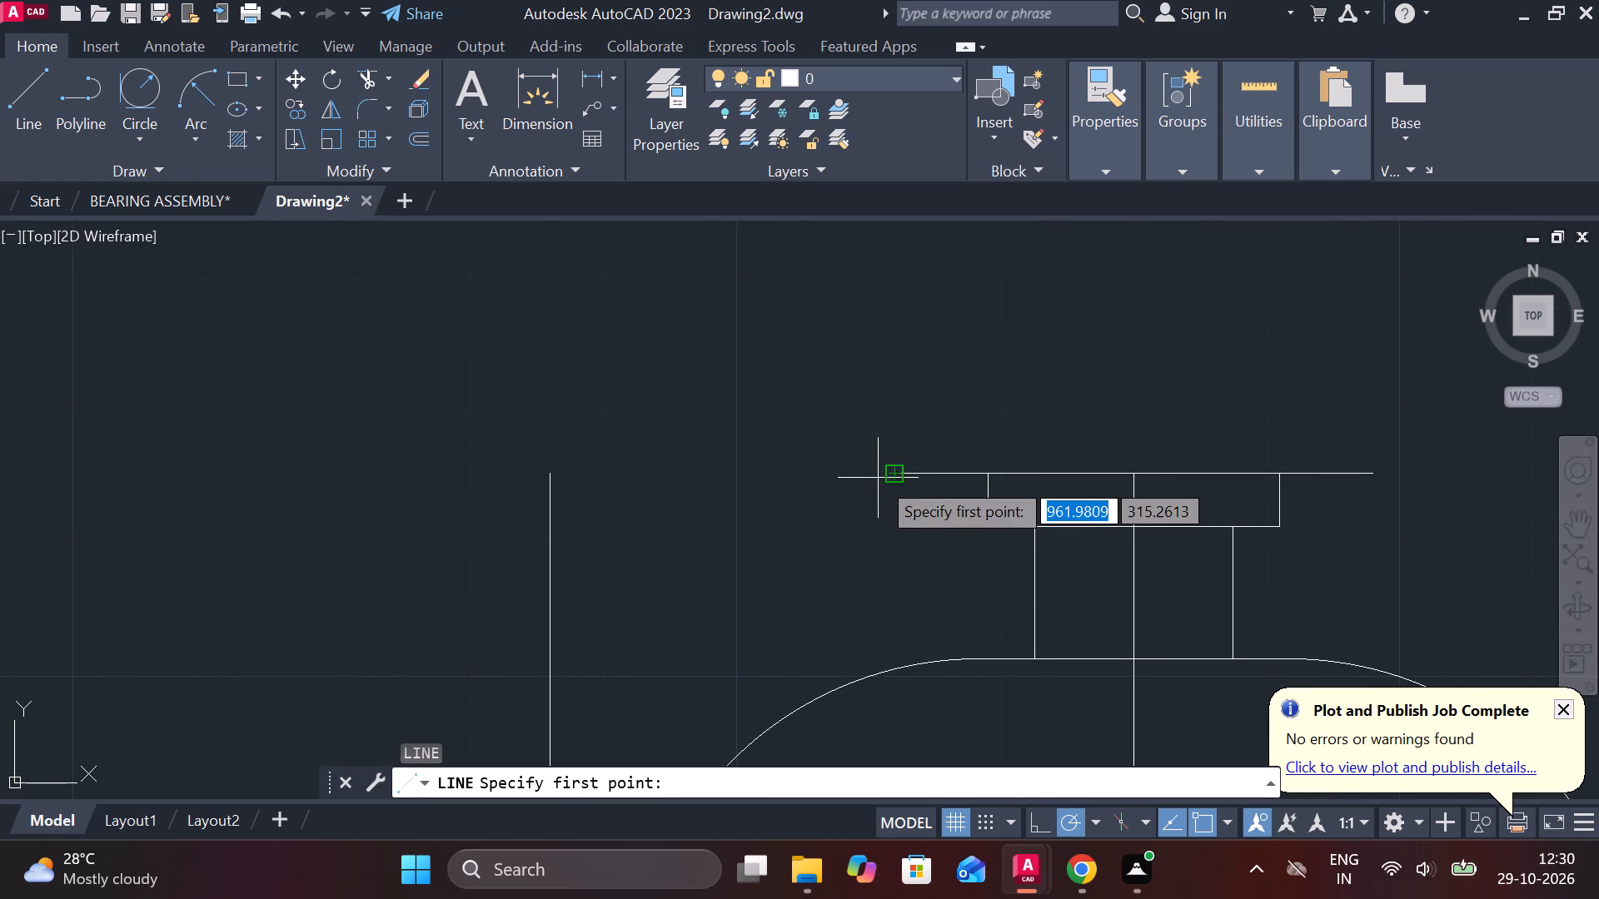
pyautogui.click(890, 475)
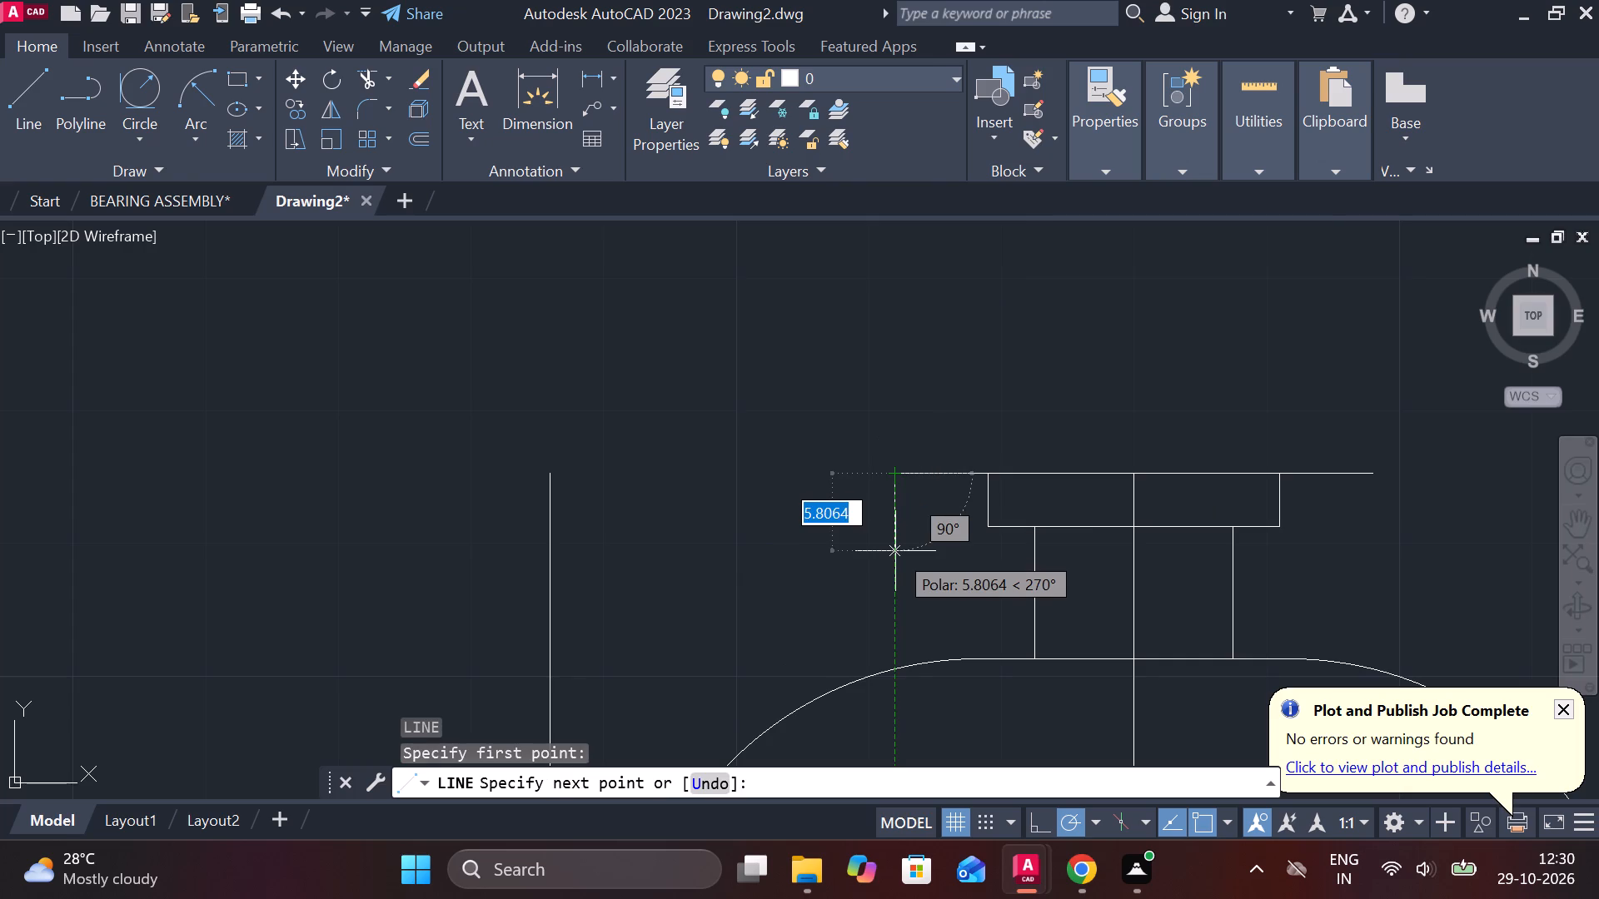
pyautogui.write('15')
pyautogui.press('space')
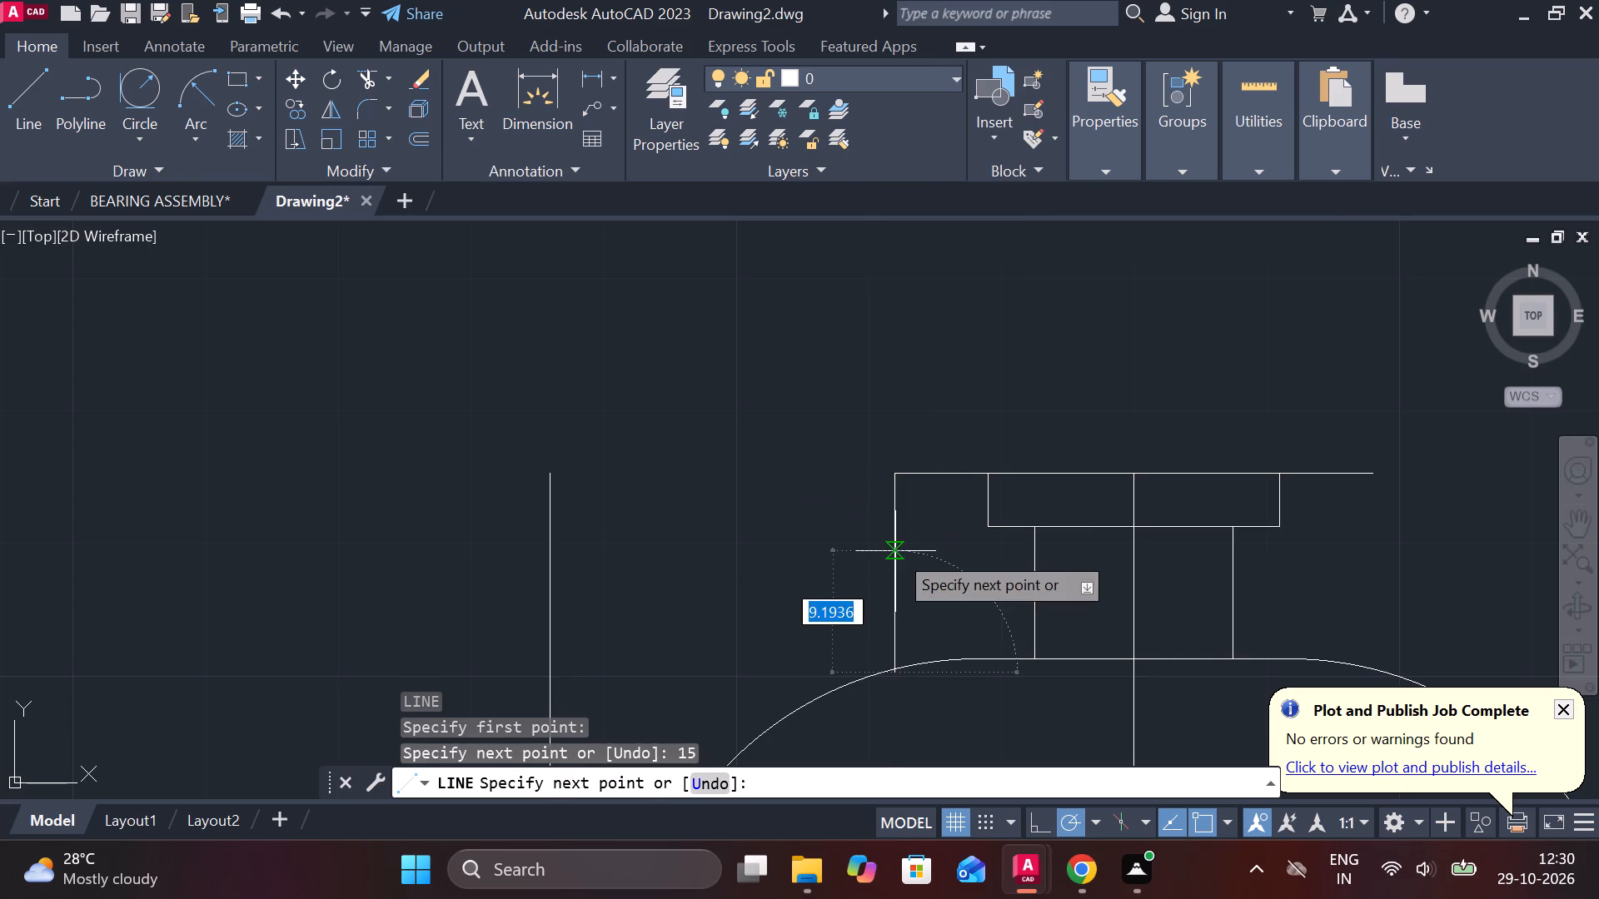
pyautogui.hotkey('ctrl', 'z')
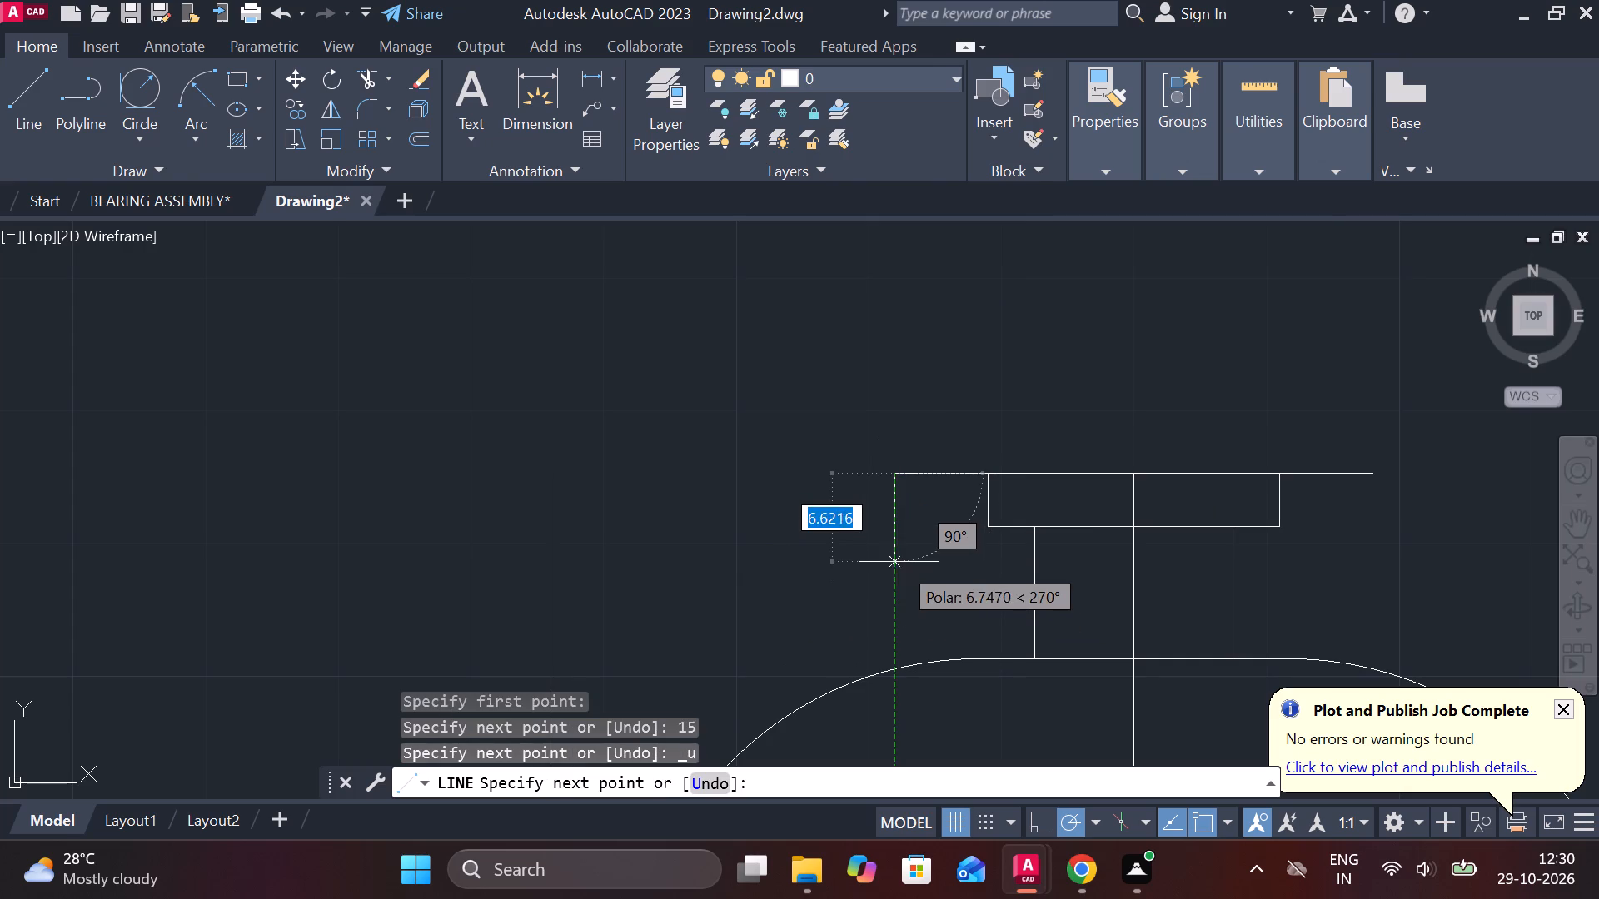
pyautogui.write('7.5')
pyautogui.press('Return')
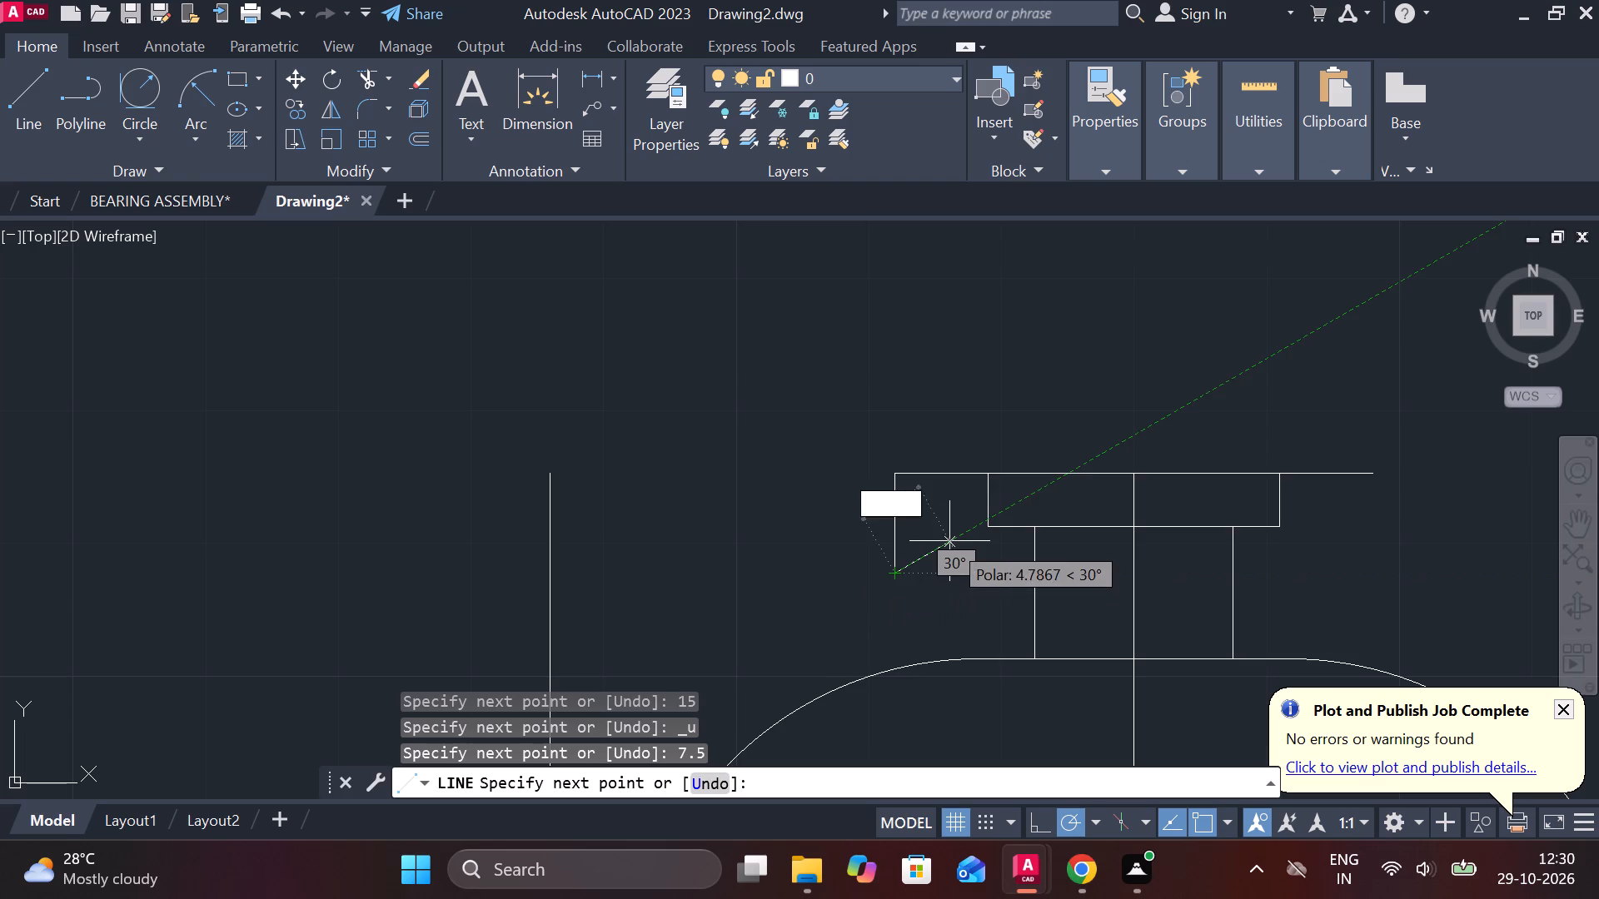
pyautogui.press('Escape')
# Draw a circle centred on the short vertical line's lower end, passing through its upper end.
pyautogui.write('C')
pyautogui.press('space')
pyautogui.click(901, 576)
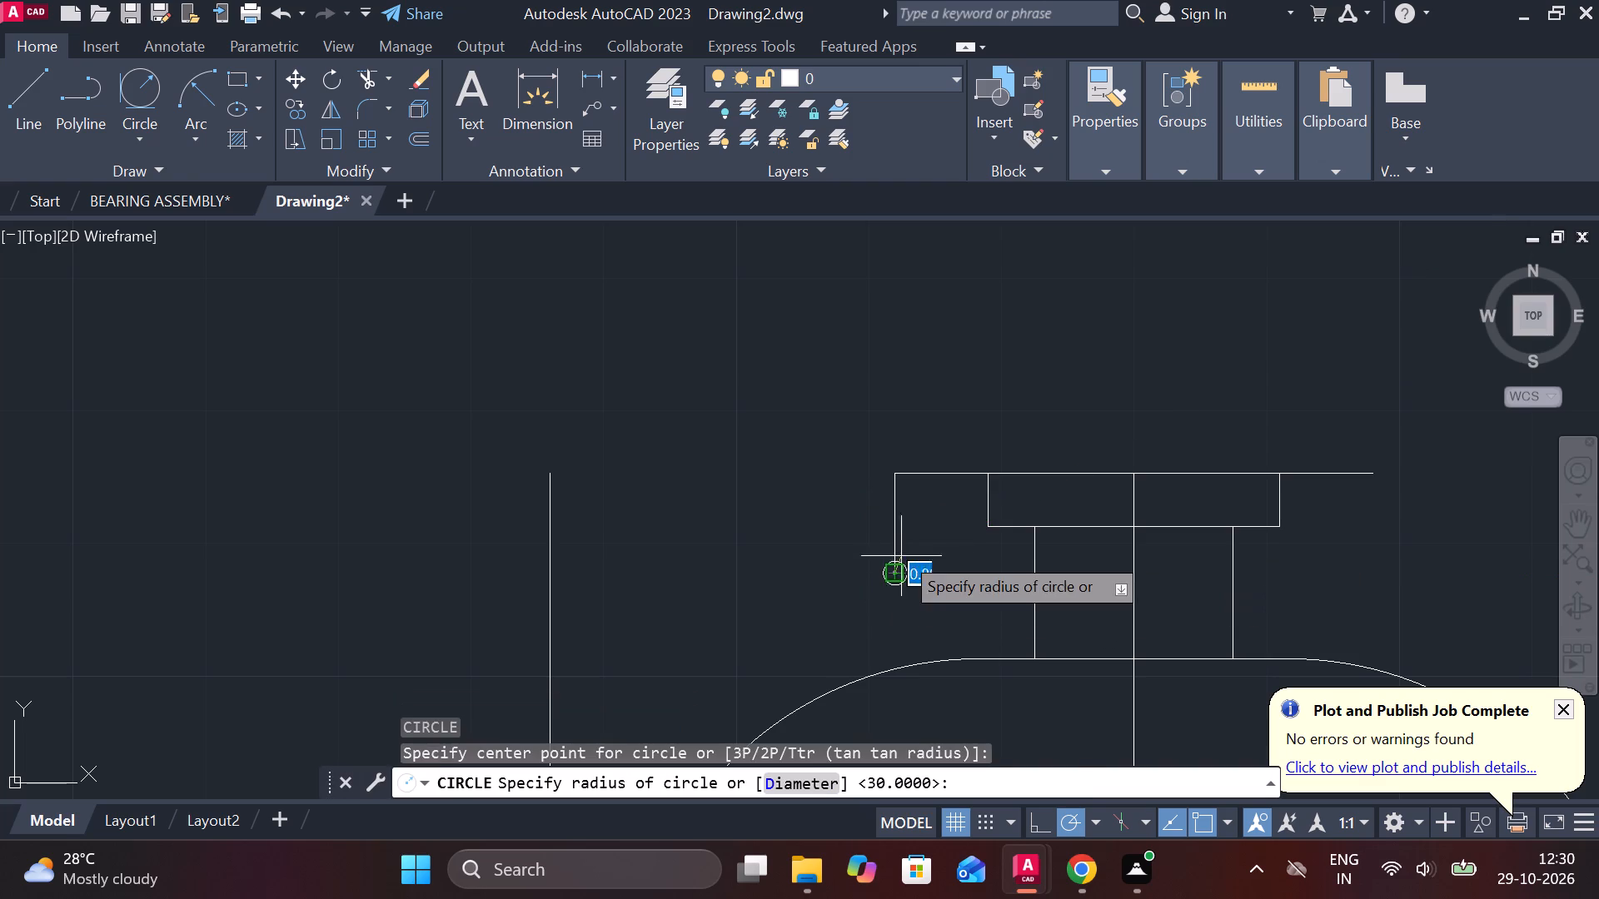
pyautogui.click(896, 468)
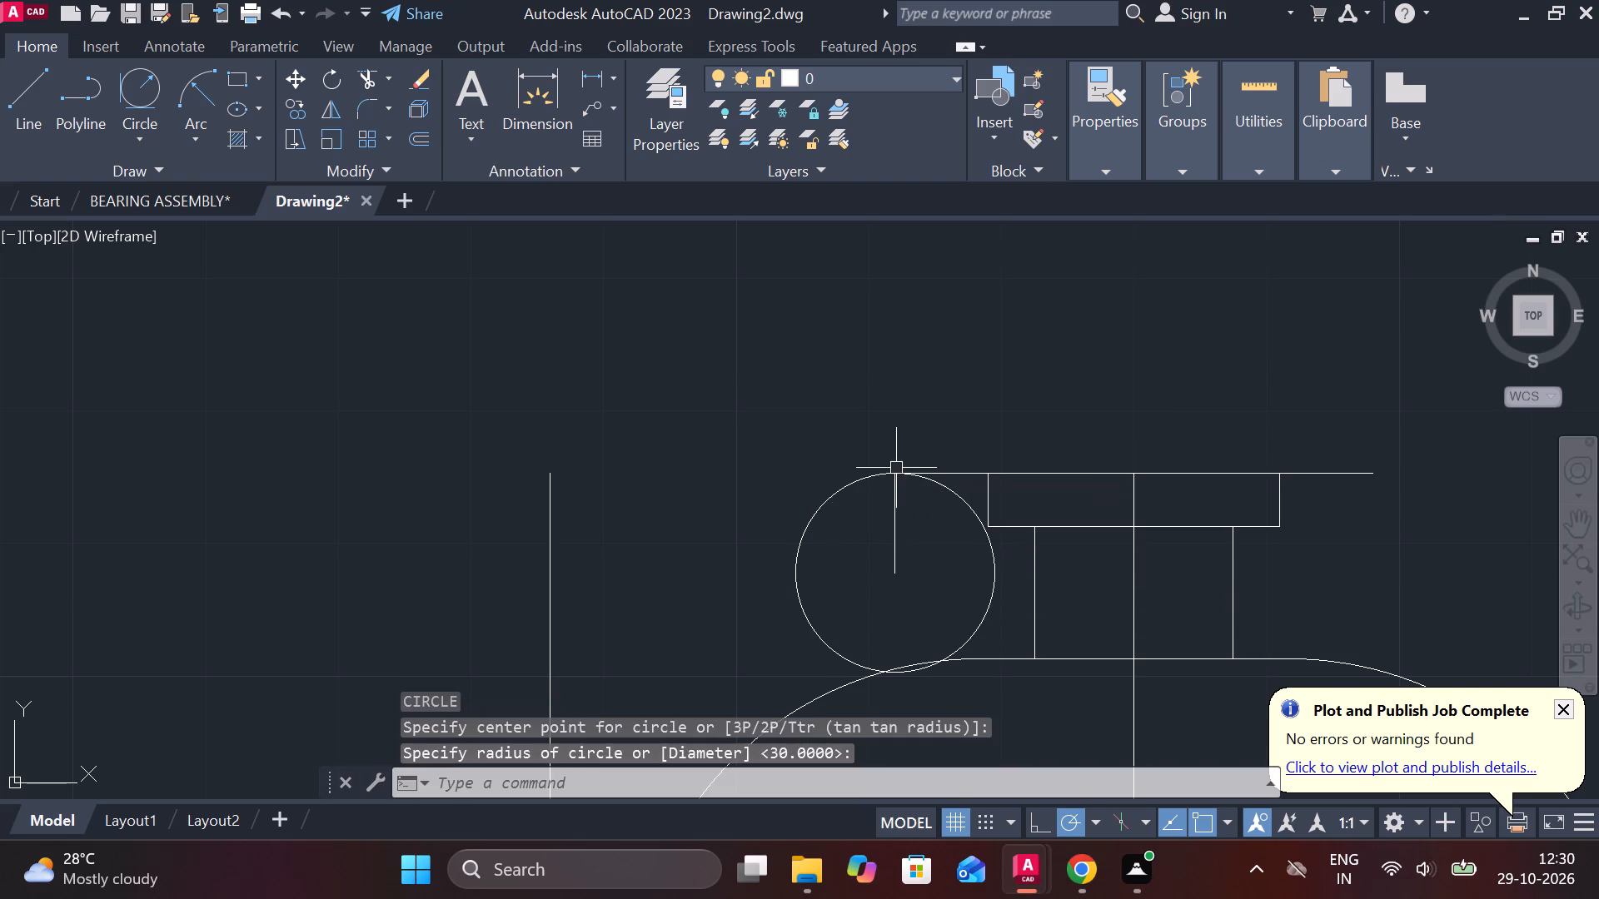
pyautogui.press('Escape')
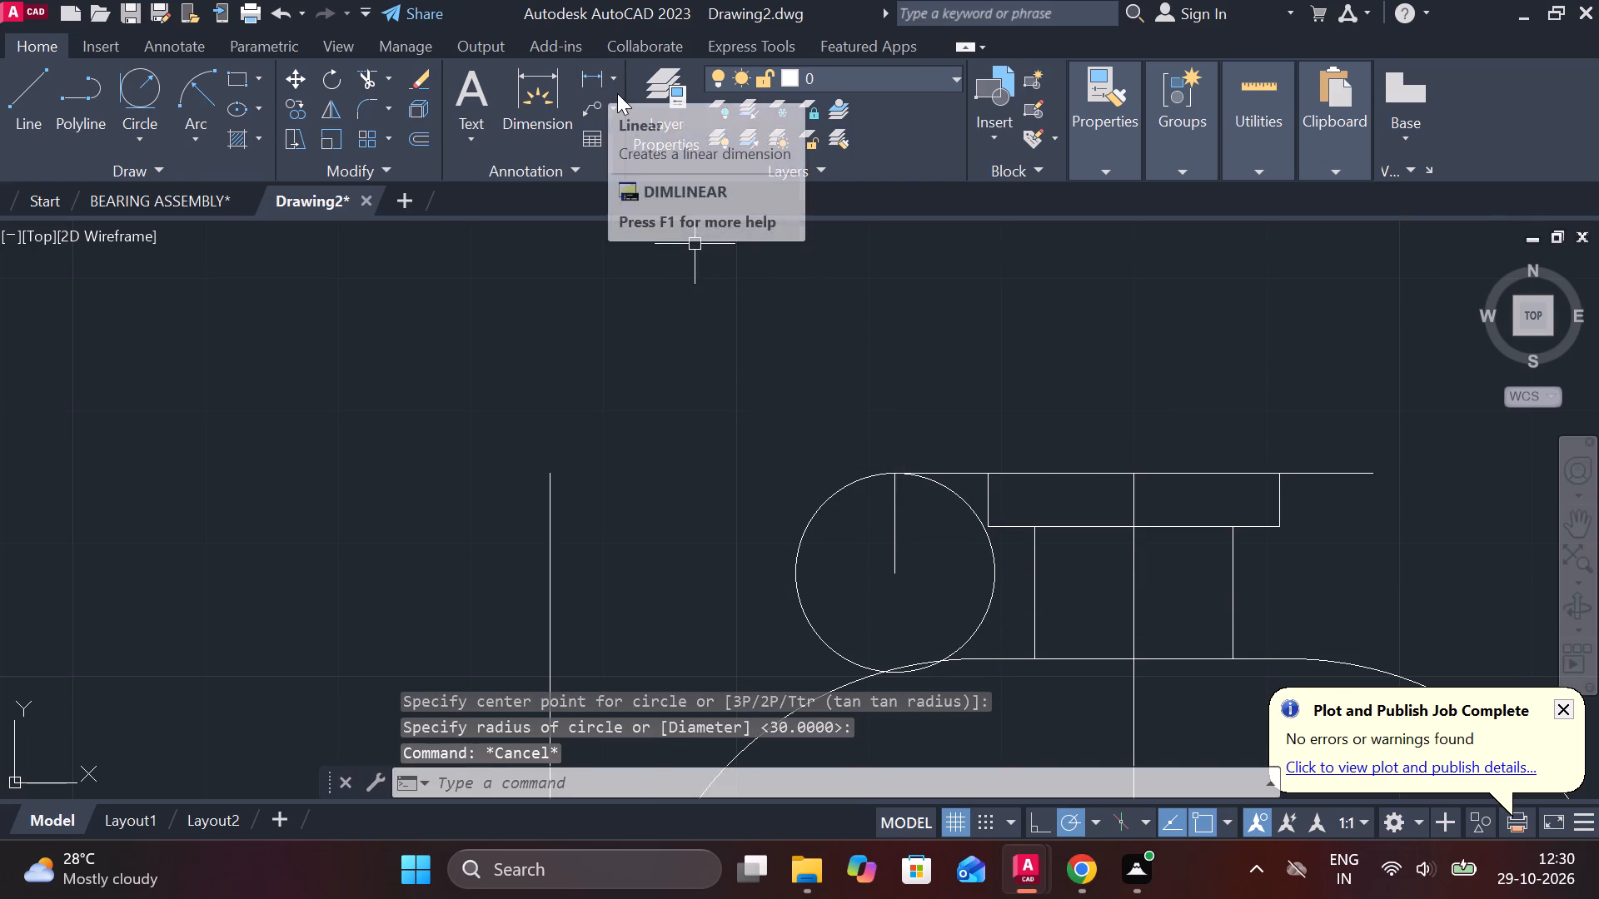
# Check the circle's radius with a Radius dimension without placing it.
pyautogui.click(617, 93)
pyautogui.click(614, 77)
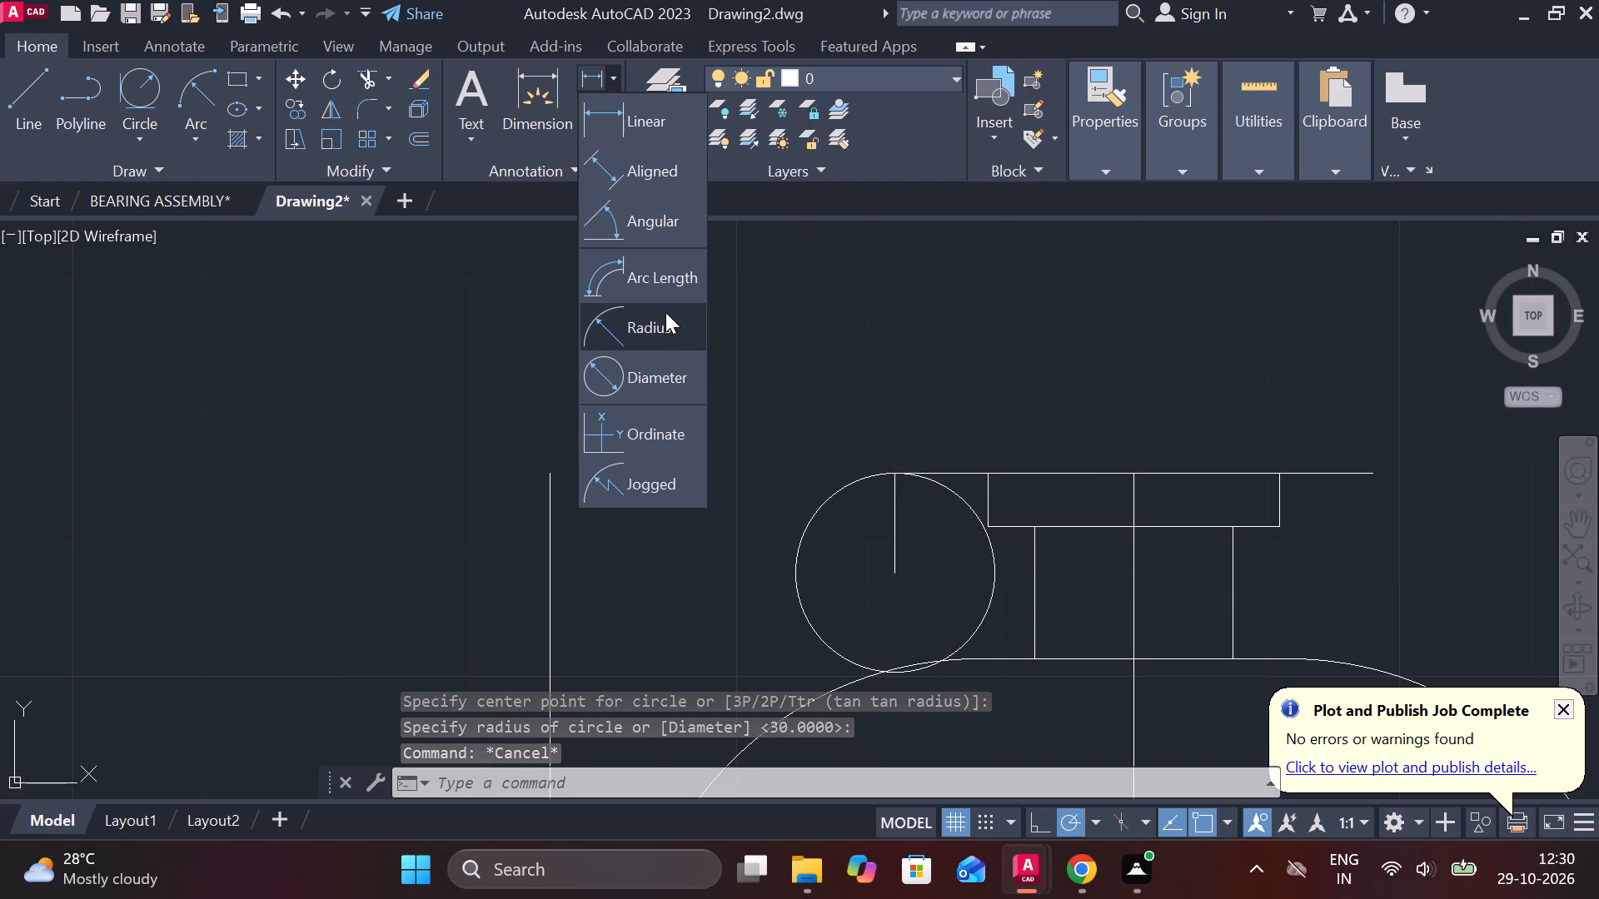
pyautogui.click(662, 330)
pyautogui.click(819, 519)
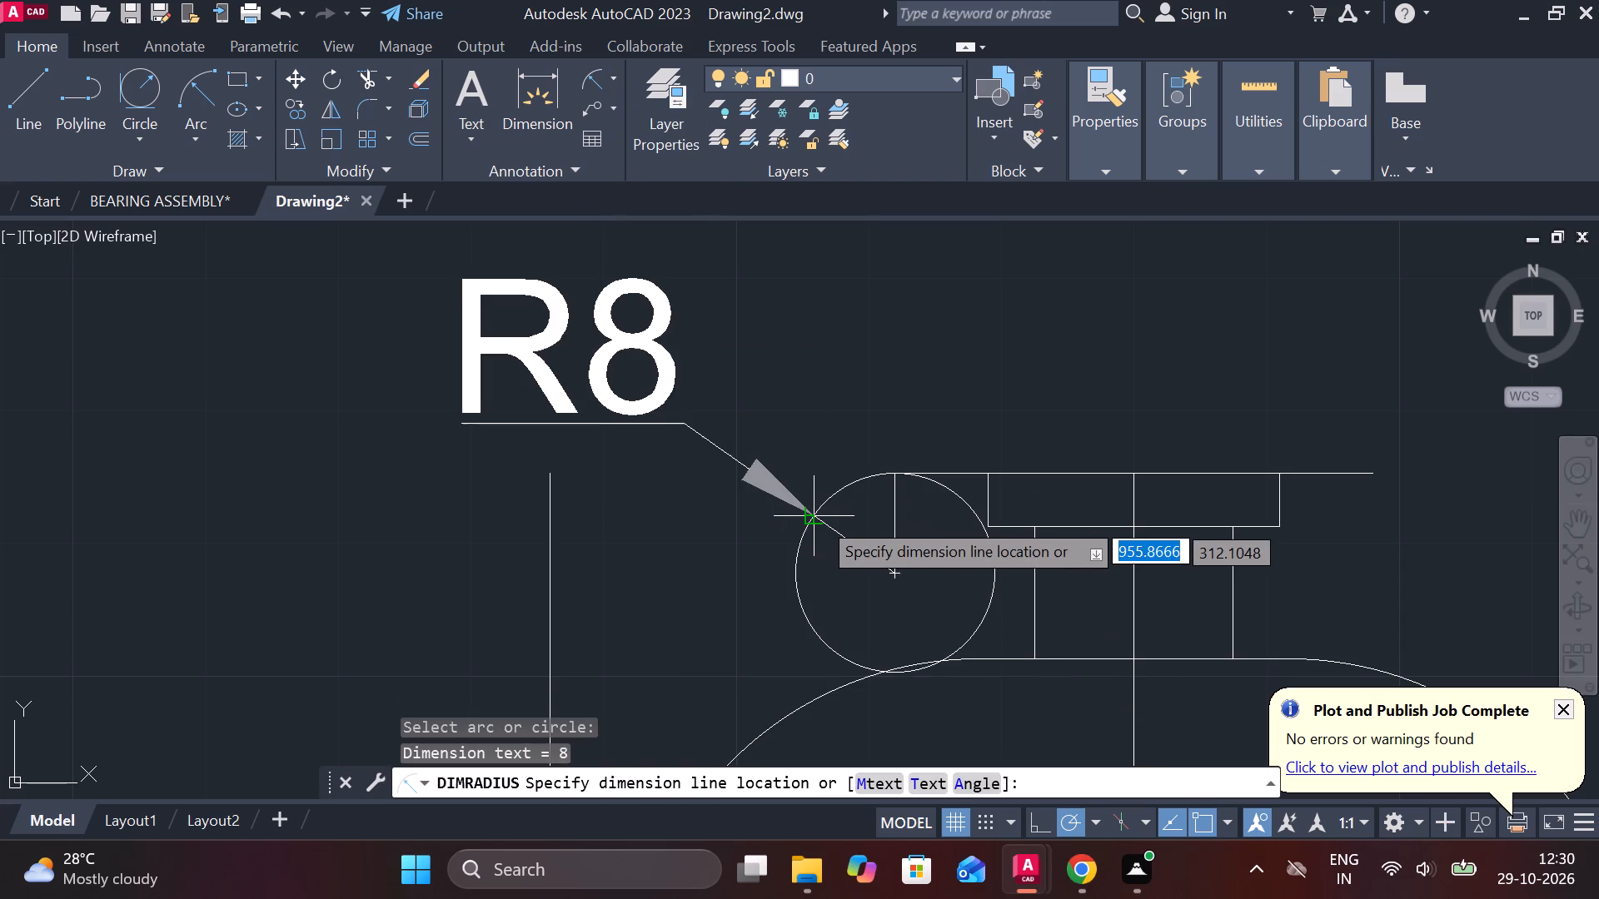
pyautogui.press('Escape')
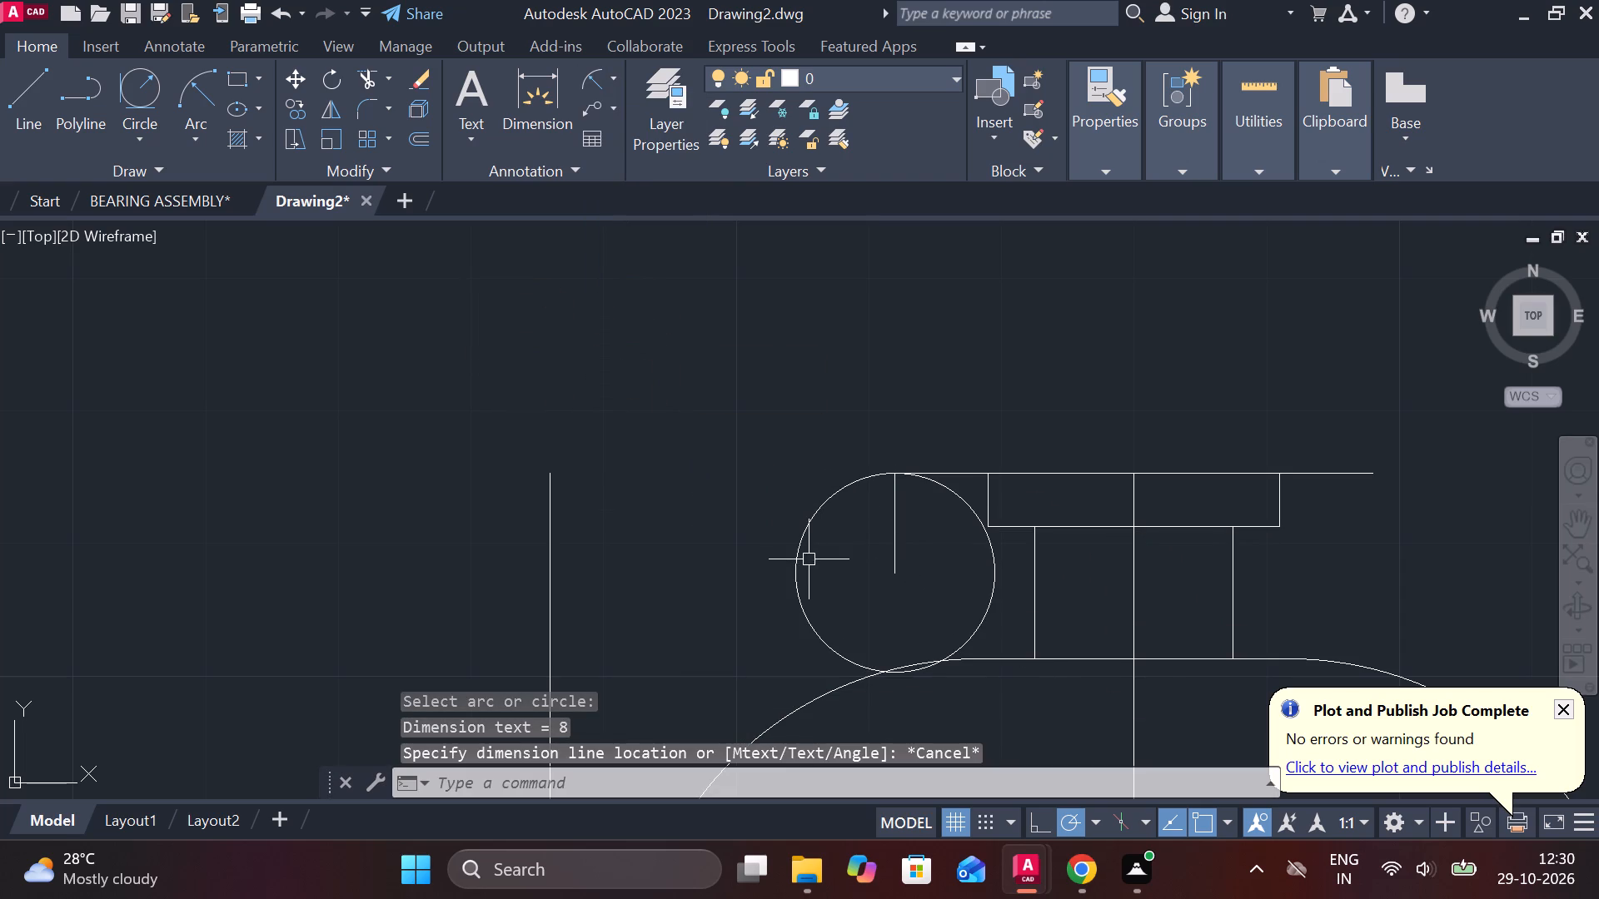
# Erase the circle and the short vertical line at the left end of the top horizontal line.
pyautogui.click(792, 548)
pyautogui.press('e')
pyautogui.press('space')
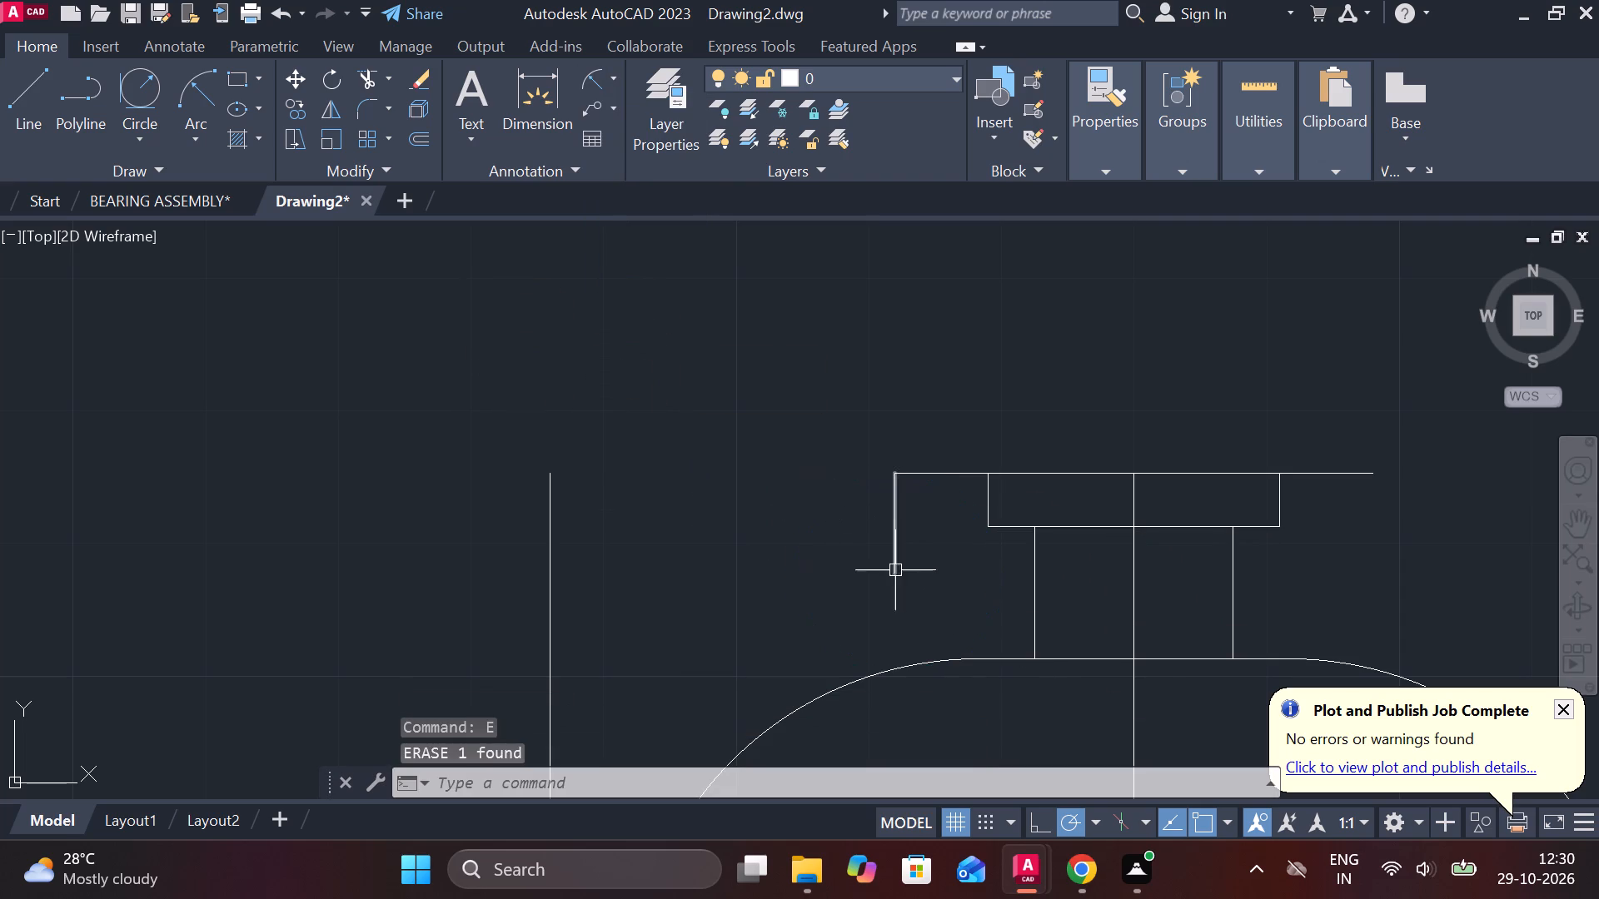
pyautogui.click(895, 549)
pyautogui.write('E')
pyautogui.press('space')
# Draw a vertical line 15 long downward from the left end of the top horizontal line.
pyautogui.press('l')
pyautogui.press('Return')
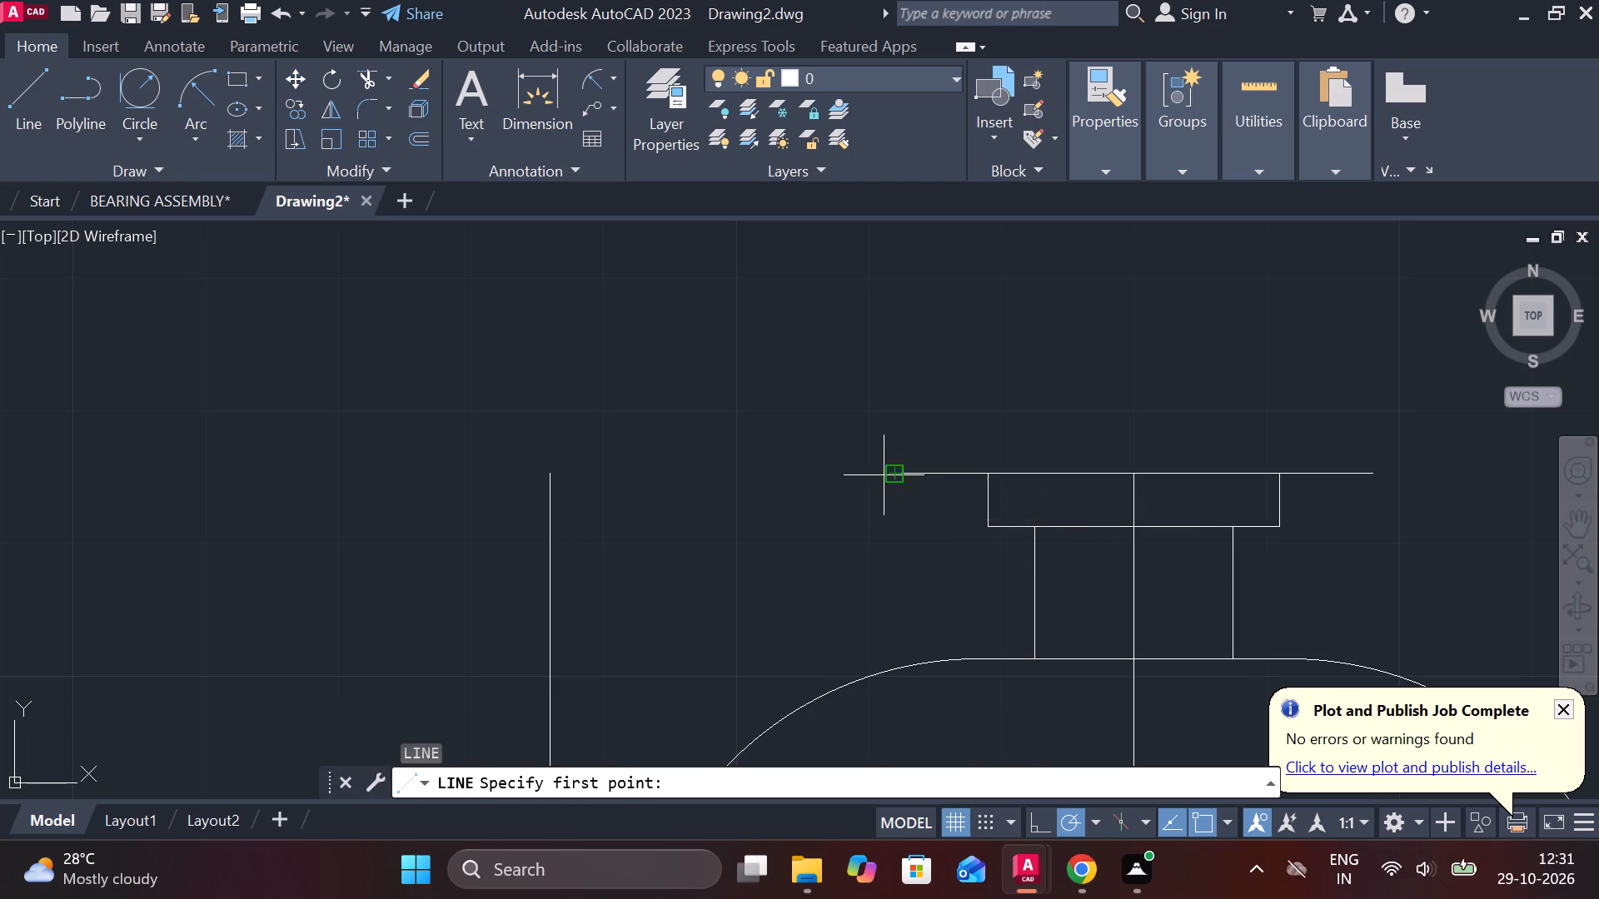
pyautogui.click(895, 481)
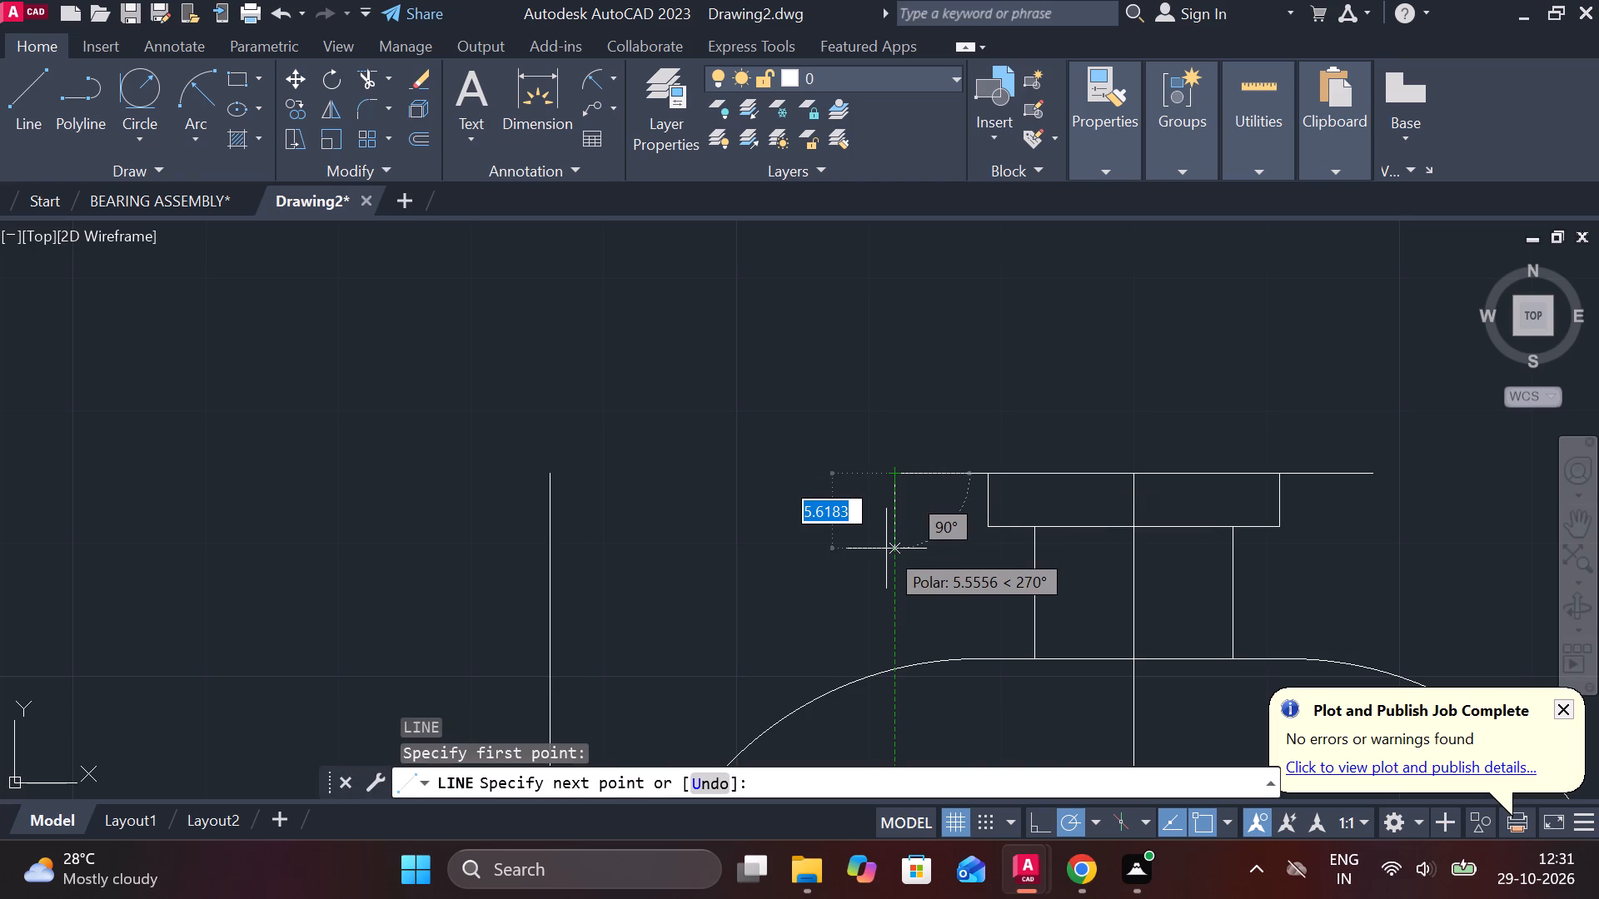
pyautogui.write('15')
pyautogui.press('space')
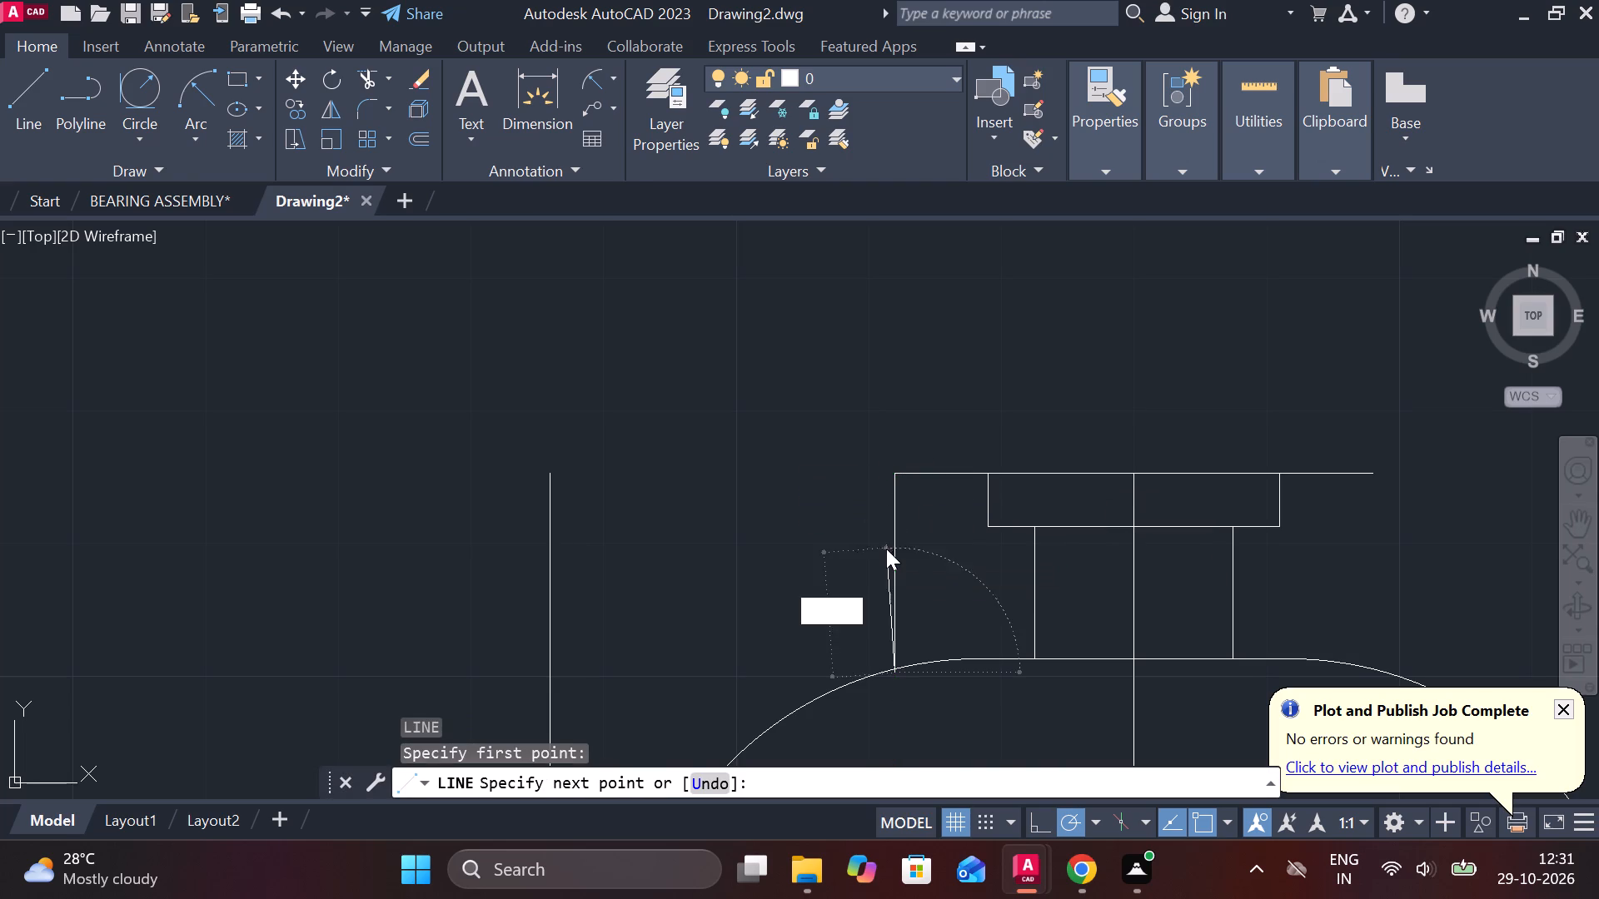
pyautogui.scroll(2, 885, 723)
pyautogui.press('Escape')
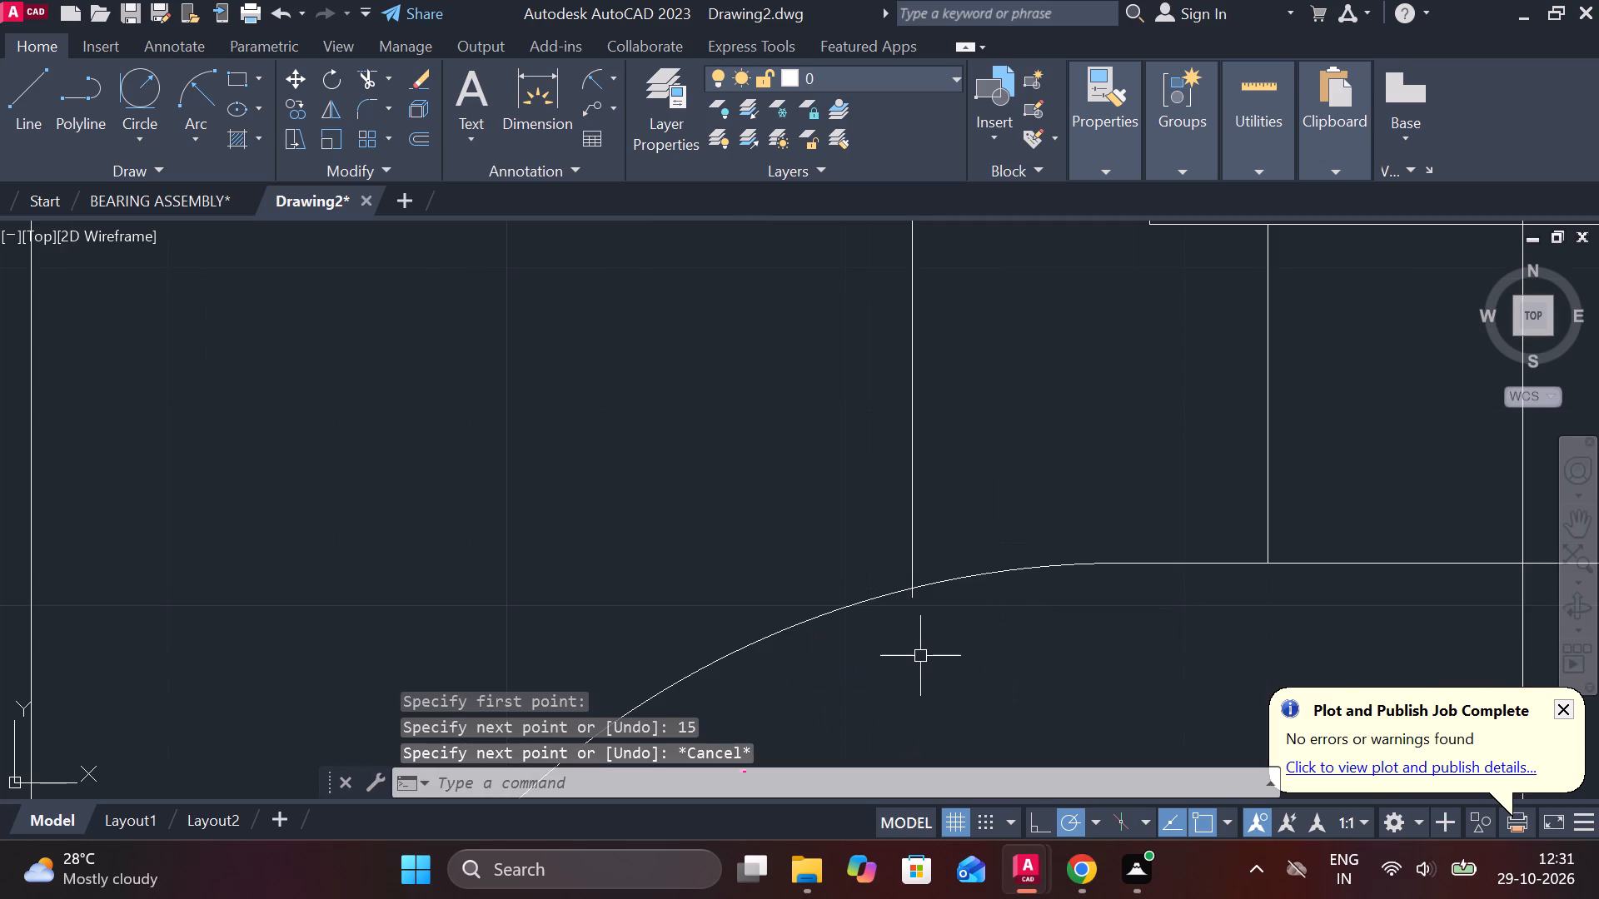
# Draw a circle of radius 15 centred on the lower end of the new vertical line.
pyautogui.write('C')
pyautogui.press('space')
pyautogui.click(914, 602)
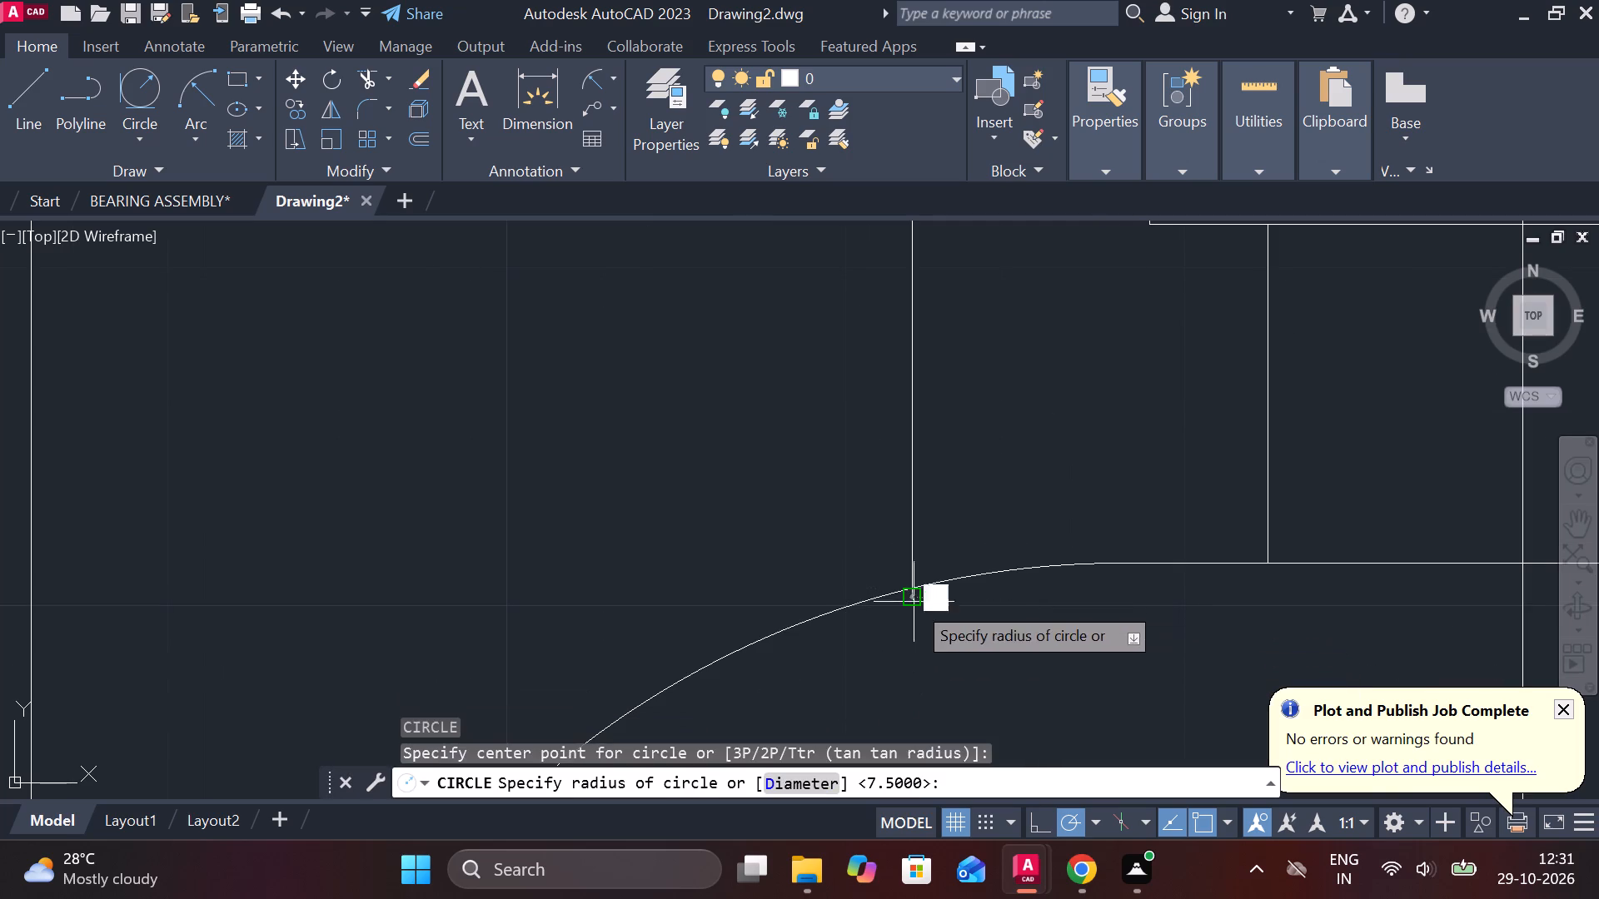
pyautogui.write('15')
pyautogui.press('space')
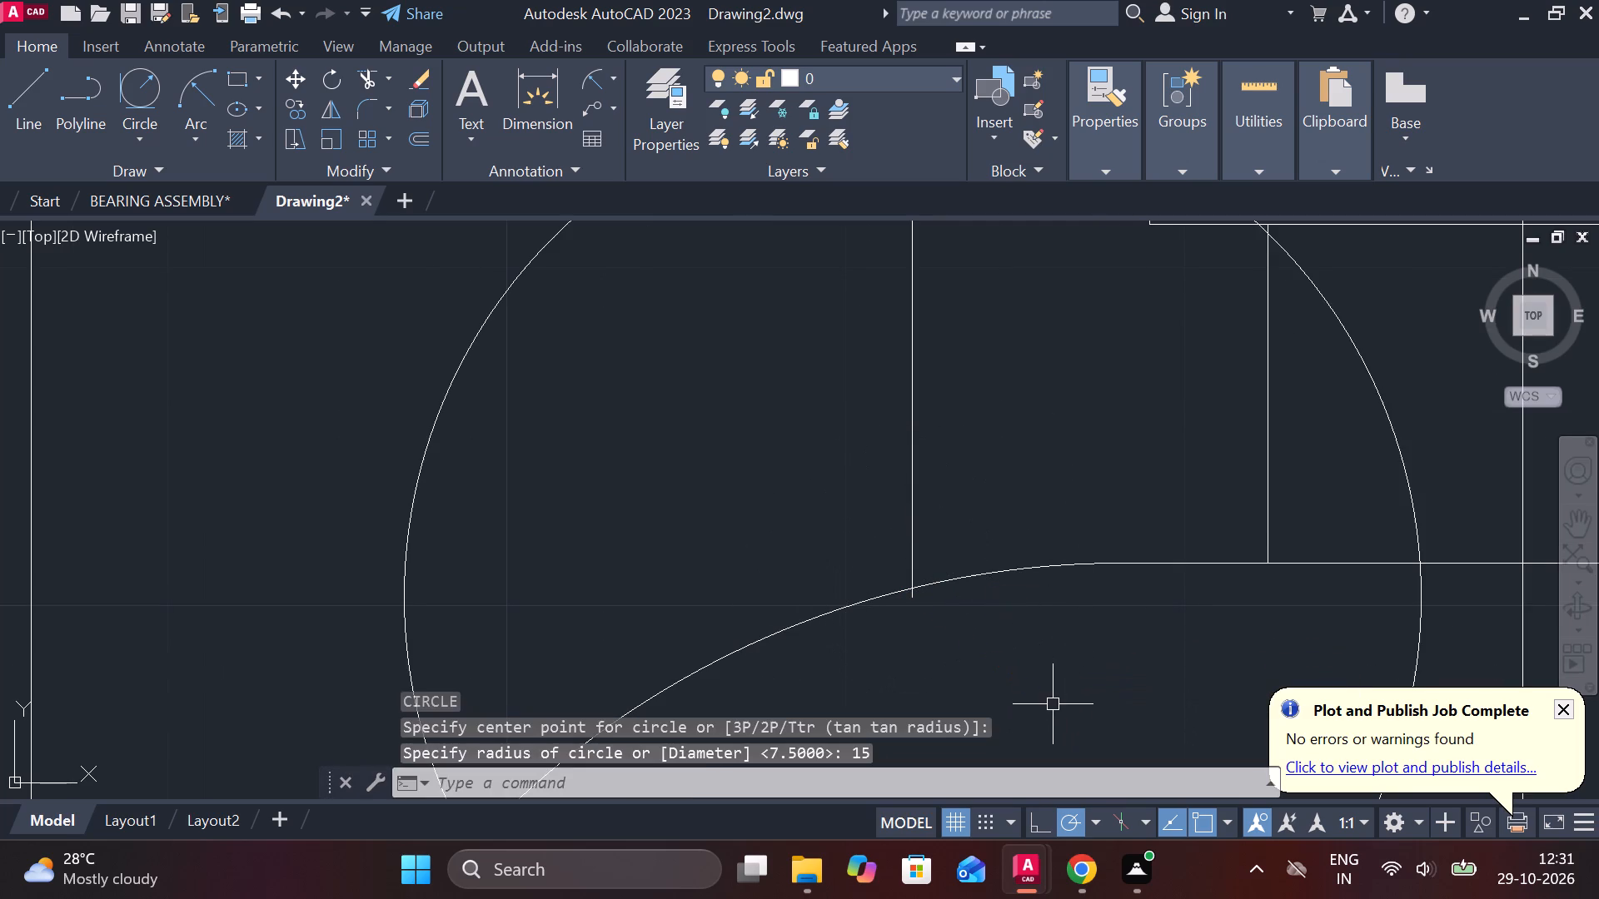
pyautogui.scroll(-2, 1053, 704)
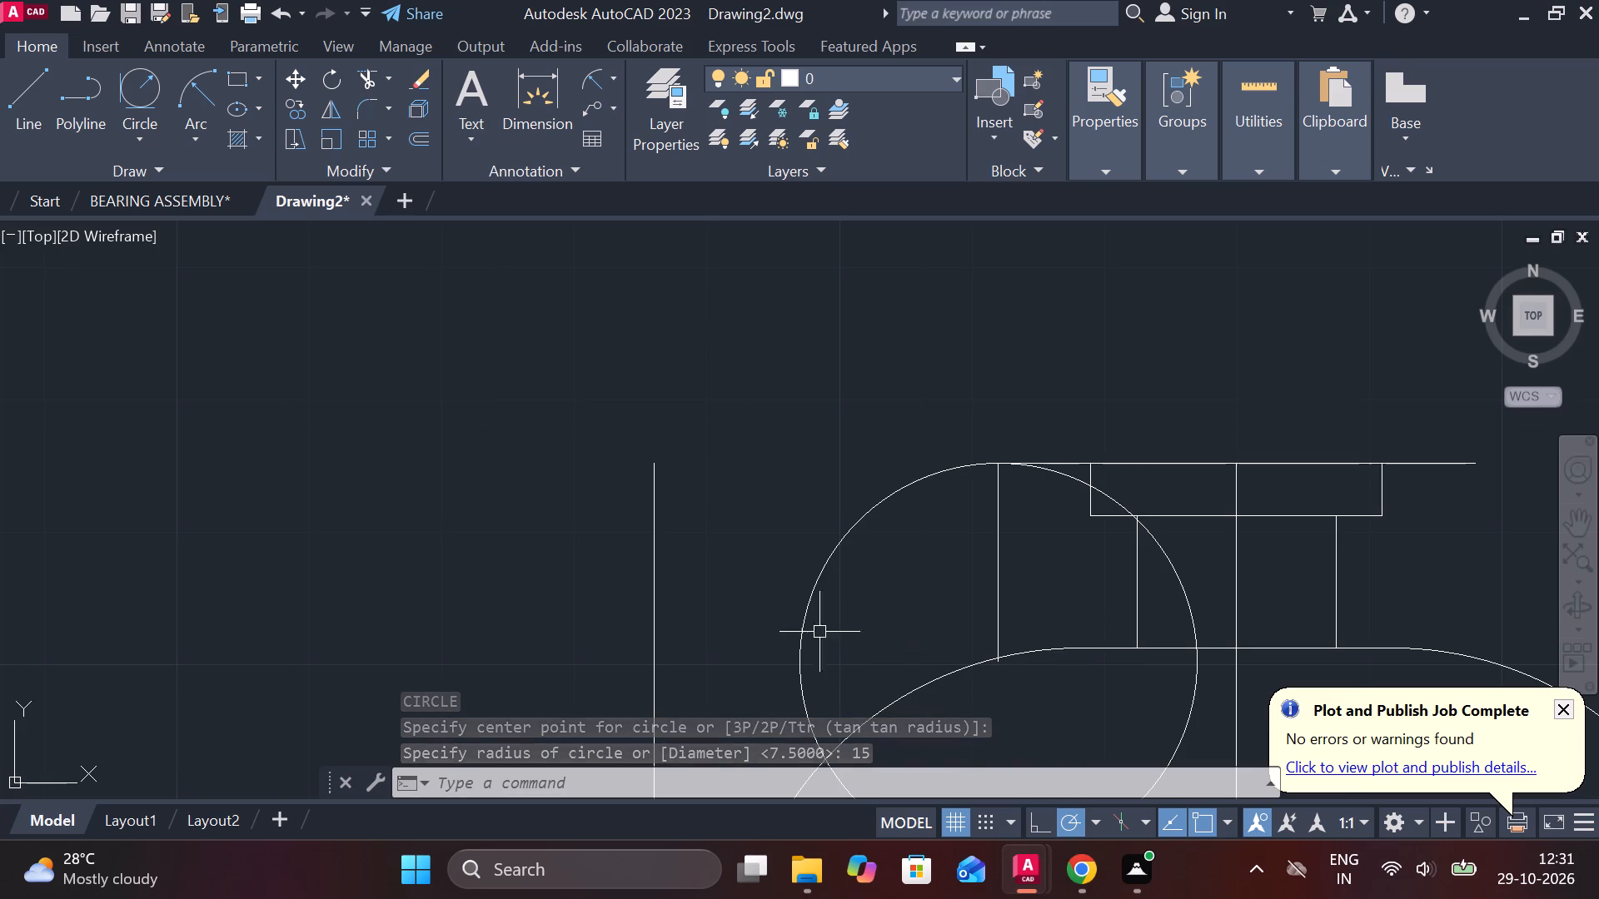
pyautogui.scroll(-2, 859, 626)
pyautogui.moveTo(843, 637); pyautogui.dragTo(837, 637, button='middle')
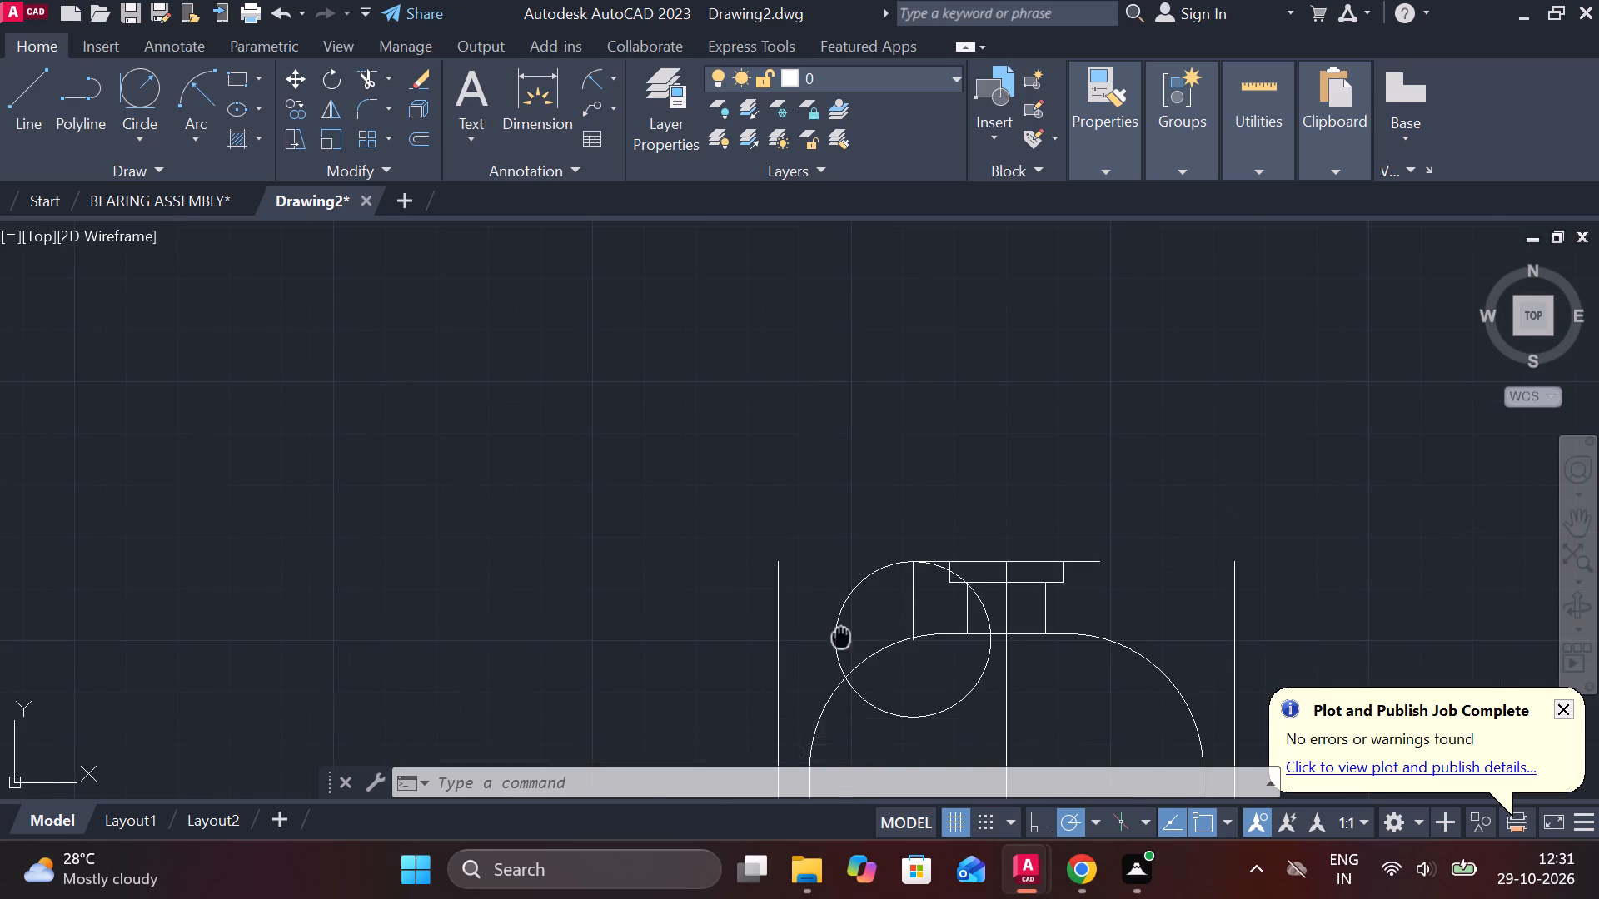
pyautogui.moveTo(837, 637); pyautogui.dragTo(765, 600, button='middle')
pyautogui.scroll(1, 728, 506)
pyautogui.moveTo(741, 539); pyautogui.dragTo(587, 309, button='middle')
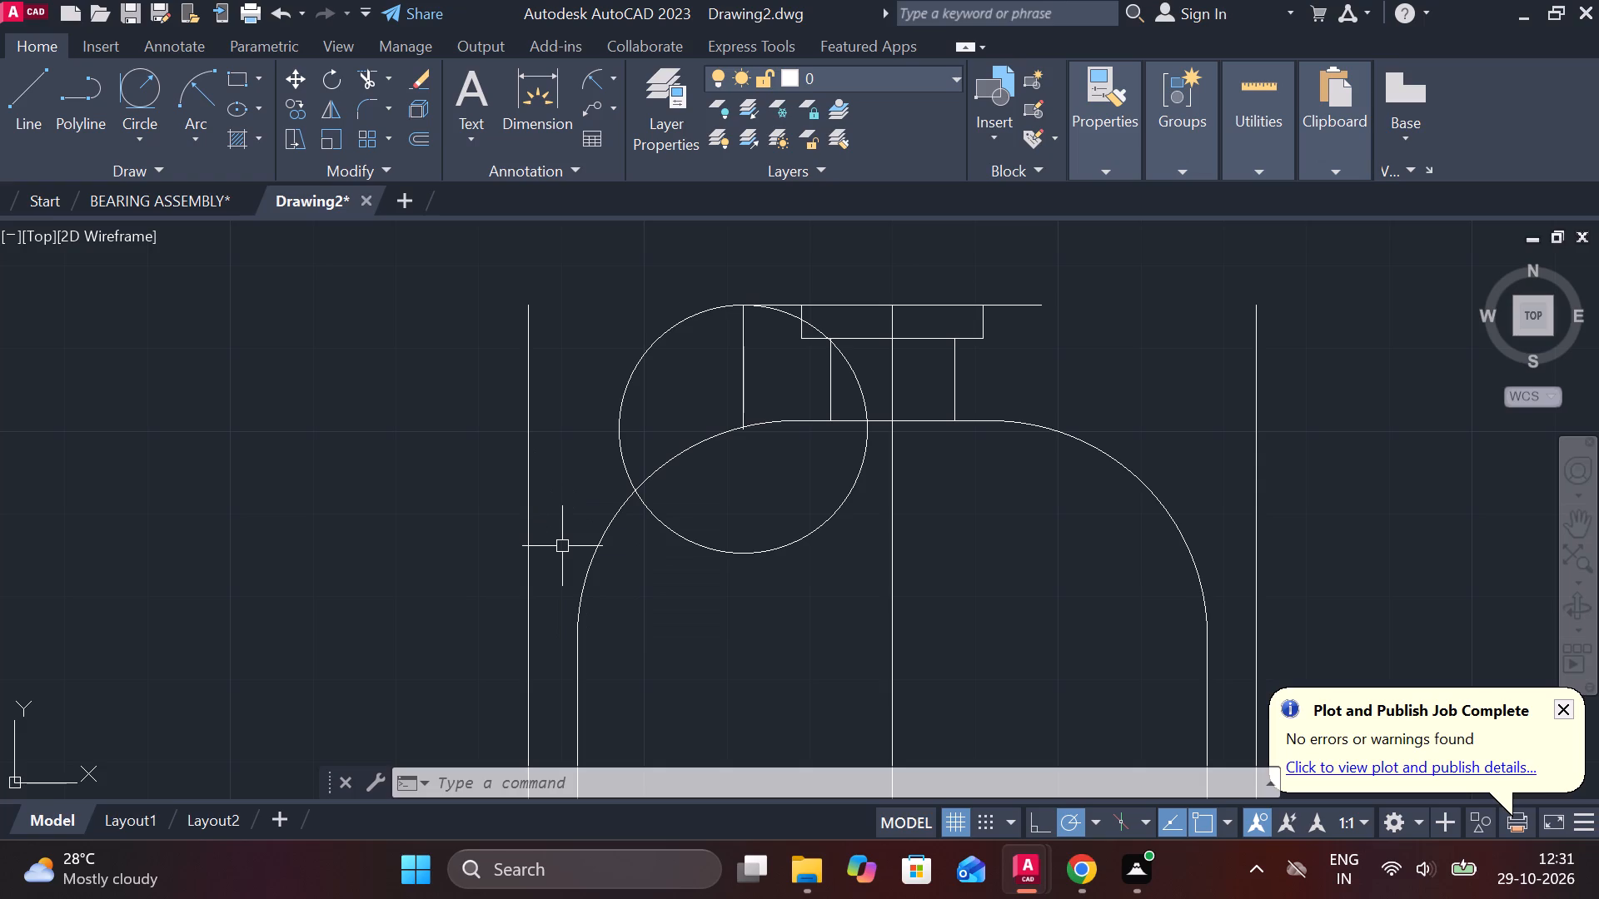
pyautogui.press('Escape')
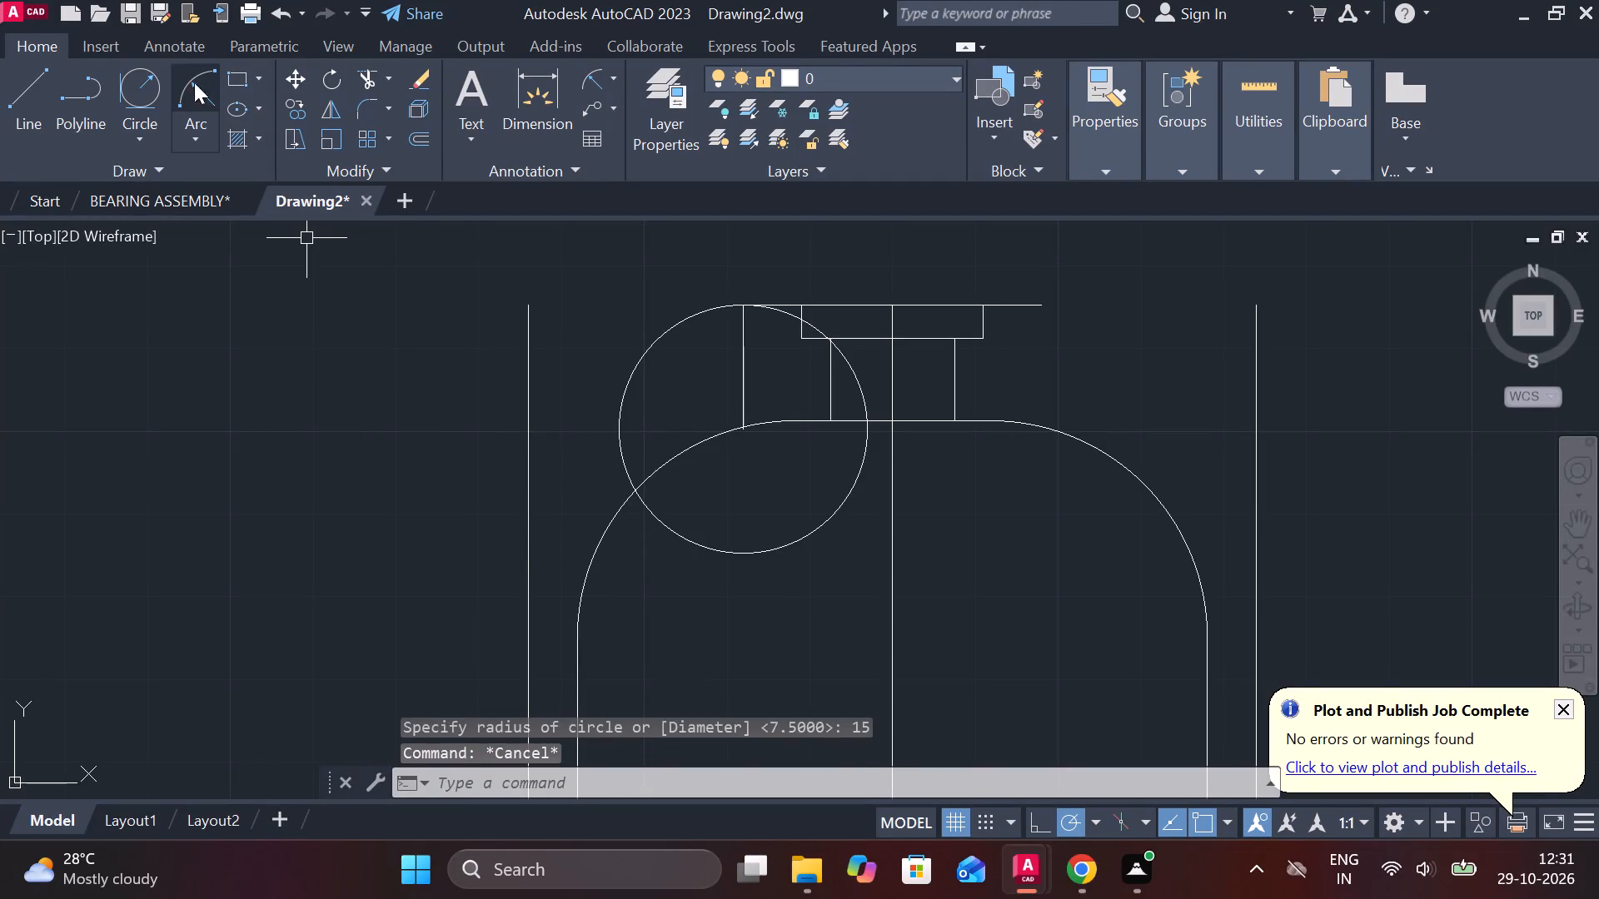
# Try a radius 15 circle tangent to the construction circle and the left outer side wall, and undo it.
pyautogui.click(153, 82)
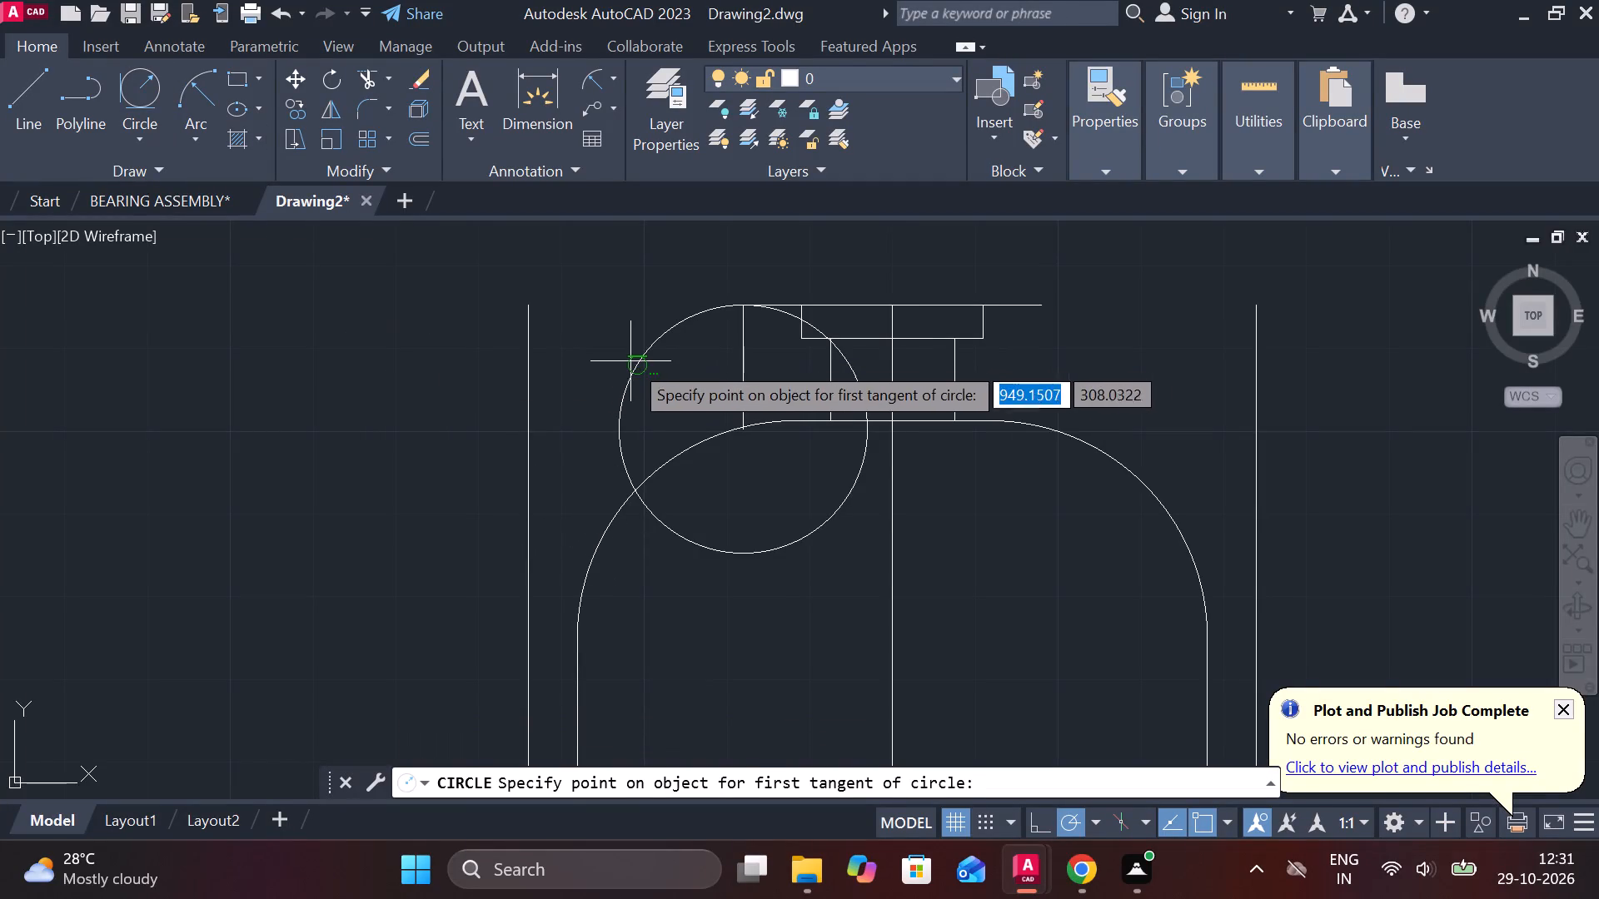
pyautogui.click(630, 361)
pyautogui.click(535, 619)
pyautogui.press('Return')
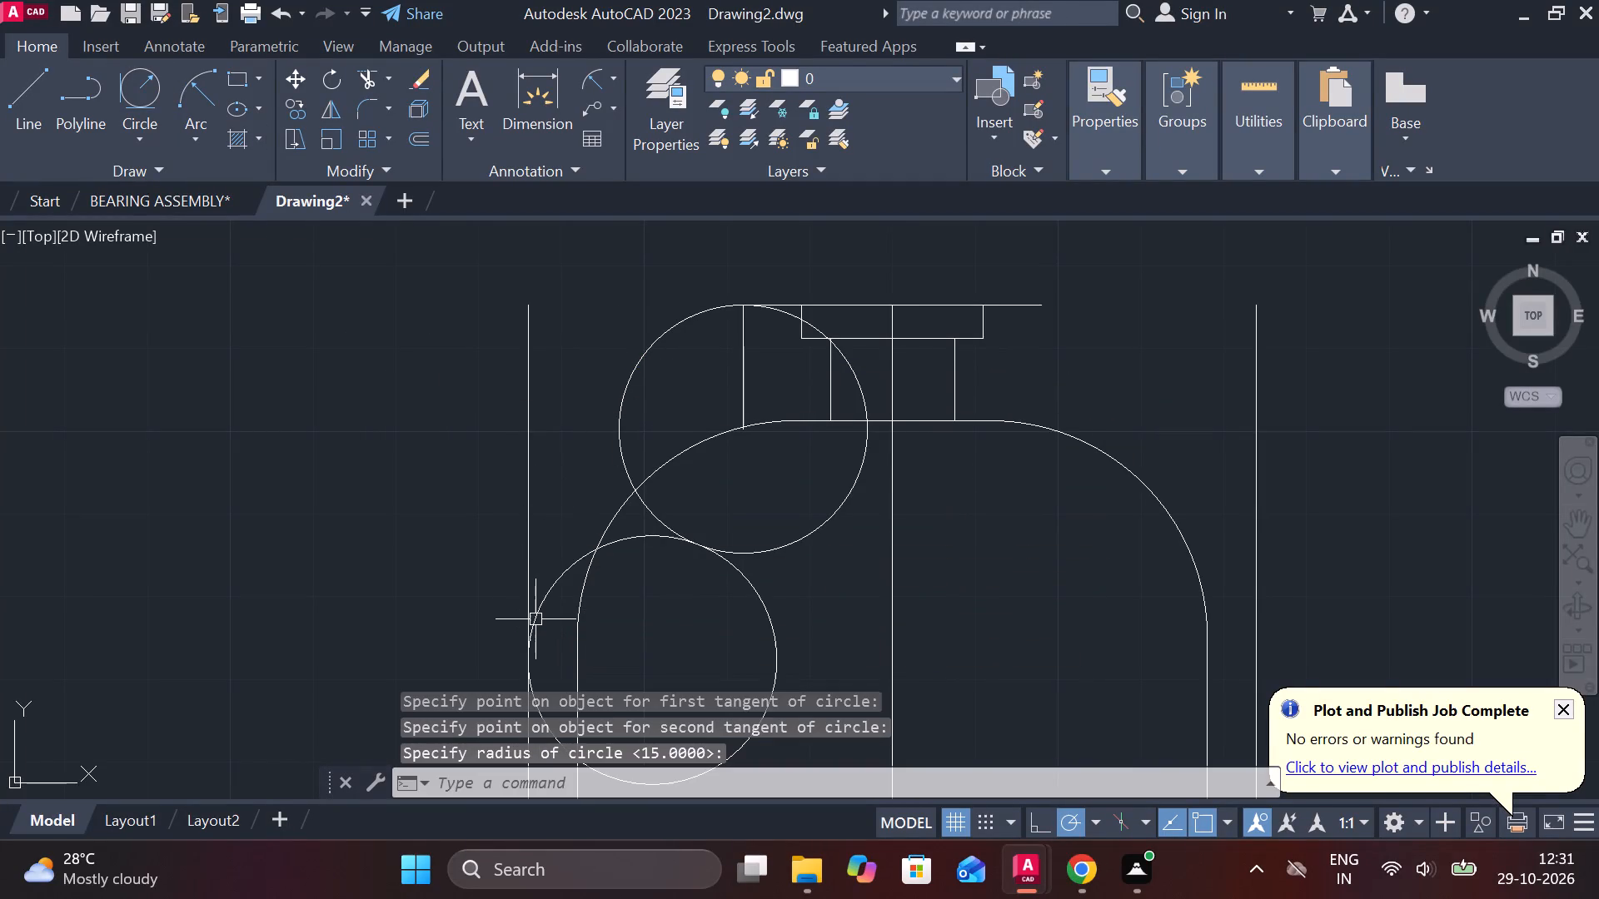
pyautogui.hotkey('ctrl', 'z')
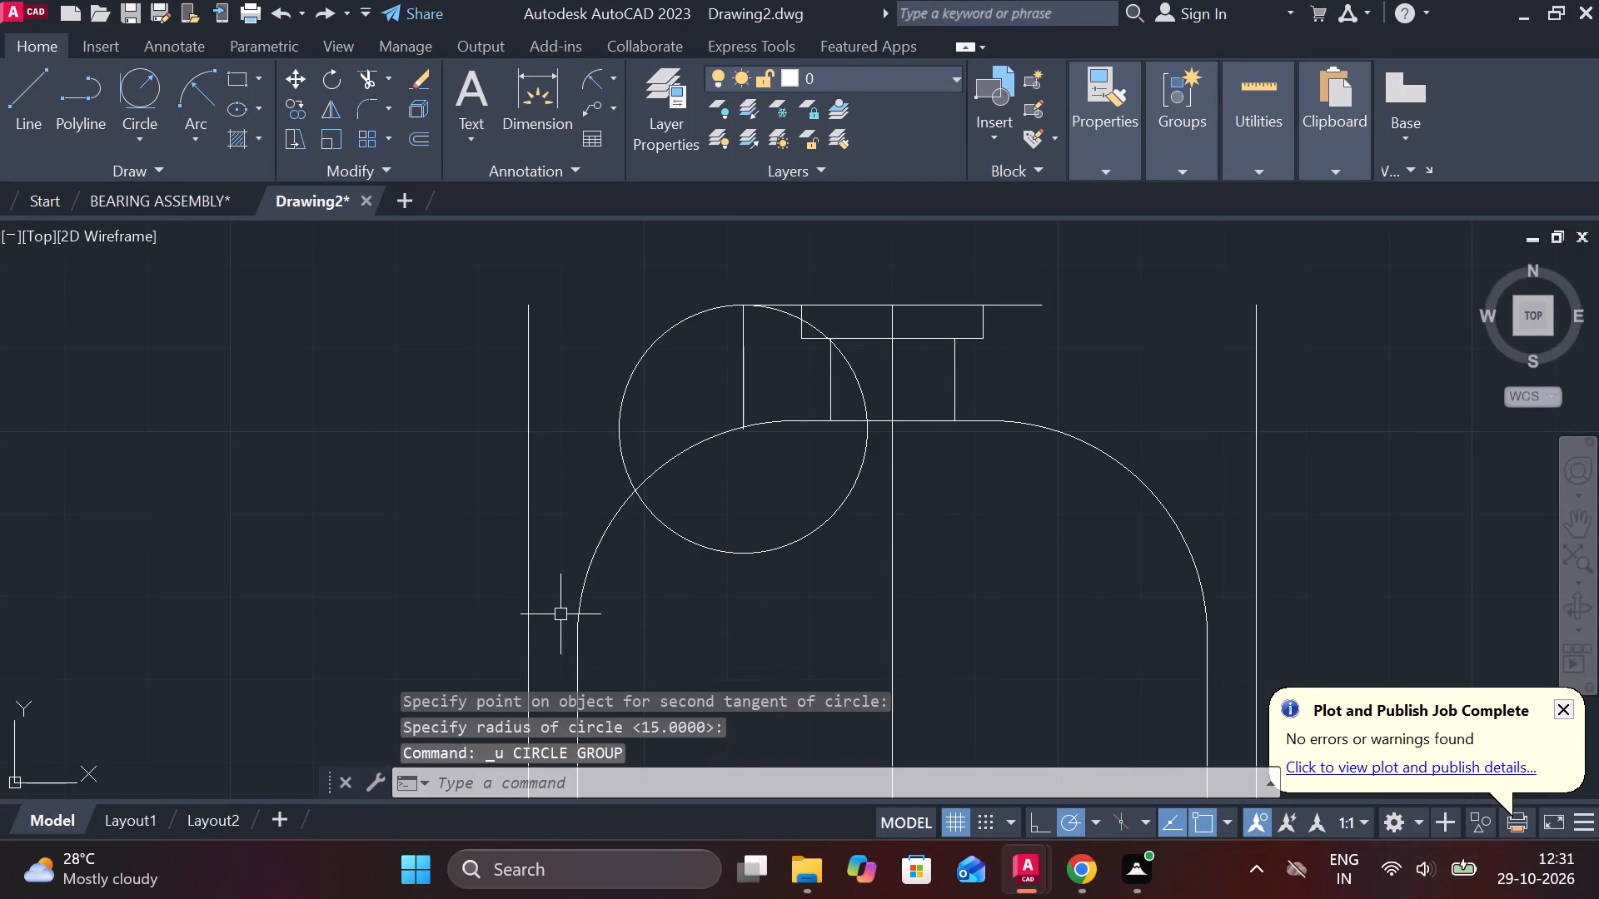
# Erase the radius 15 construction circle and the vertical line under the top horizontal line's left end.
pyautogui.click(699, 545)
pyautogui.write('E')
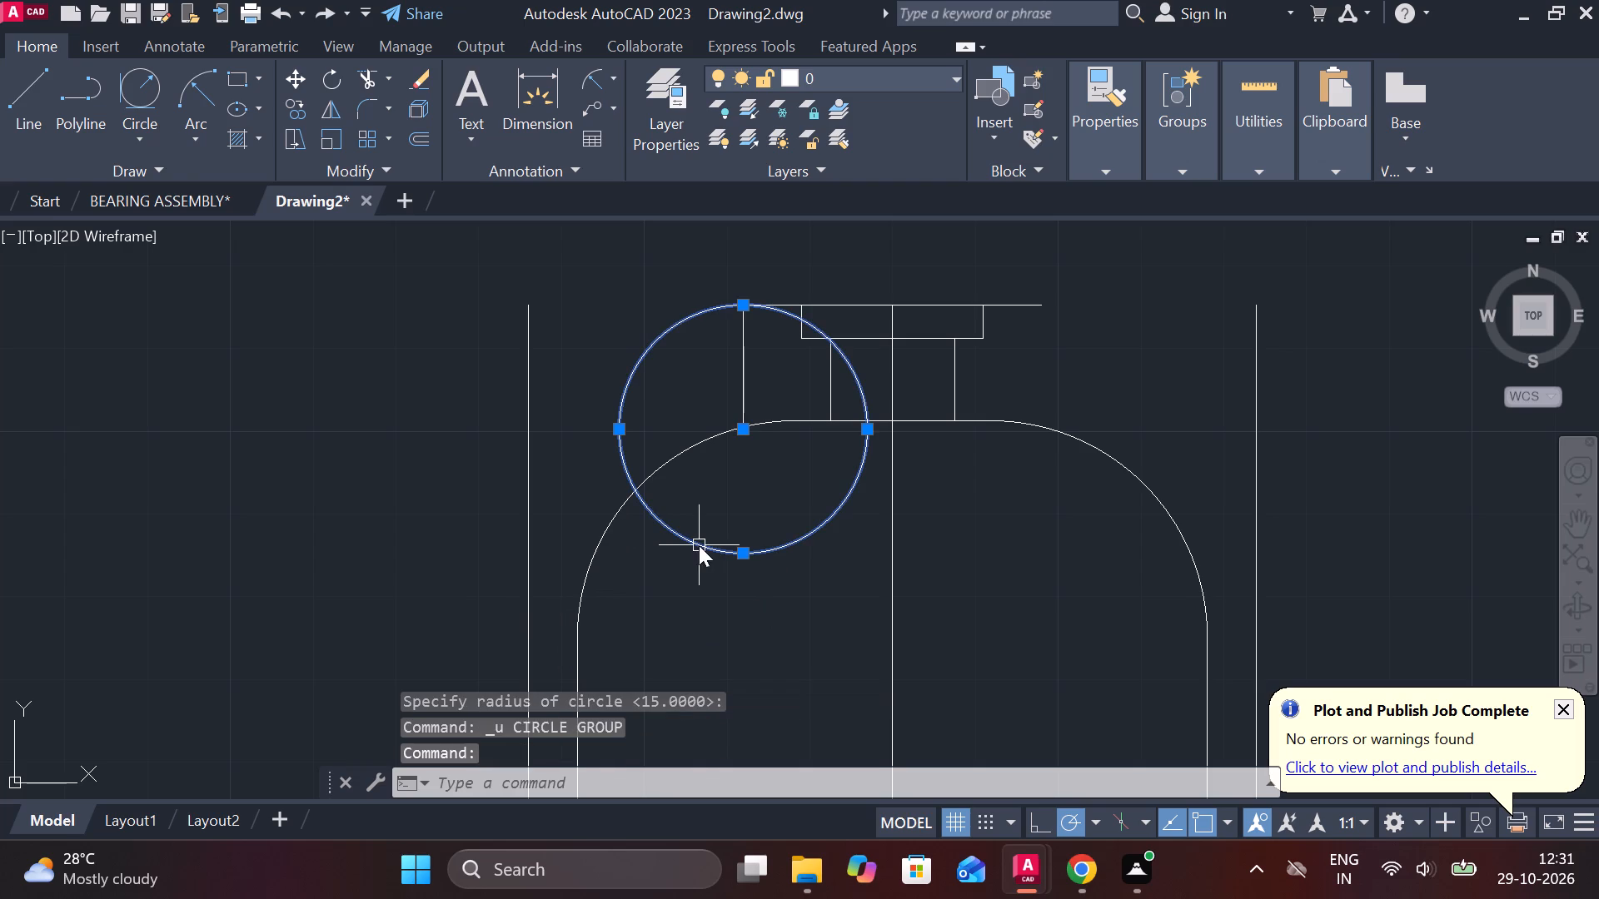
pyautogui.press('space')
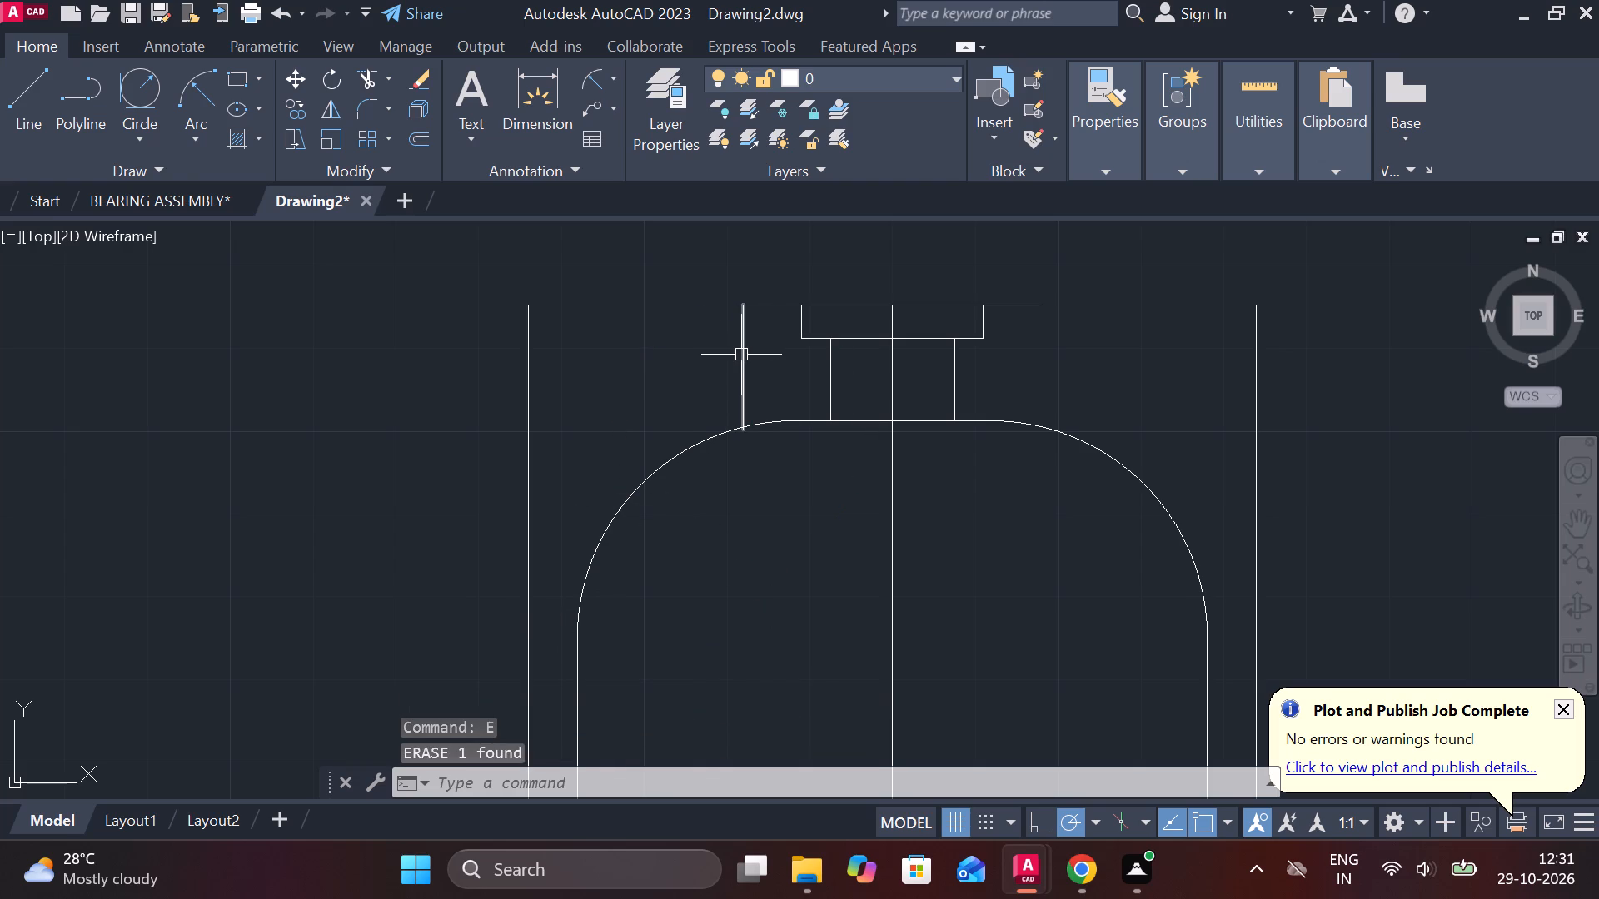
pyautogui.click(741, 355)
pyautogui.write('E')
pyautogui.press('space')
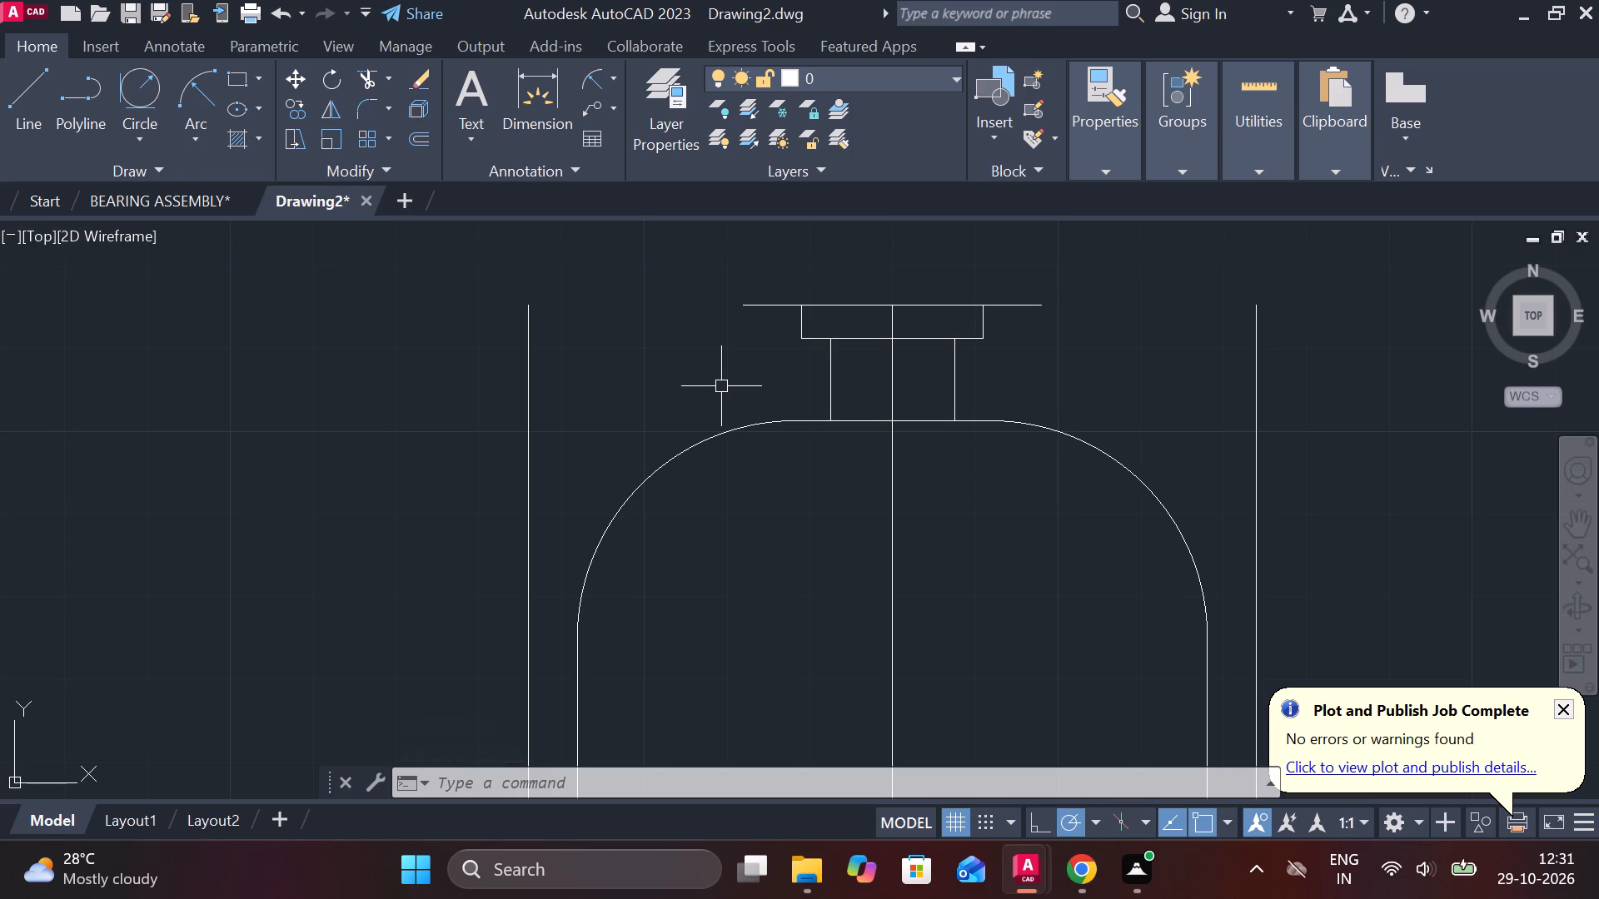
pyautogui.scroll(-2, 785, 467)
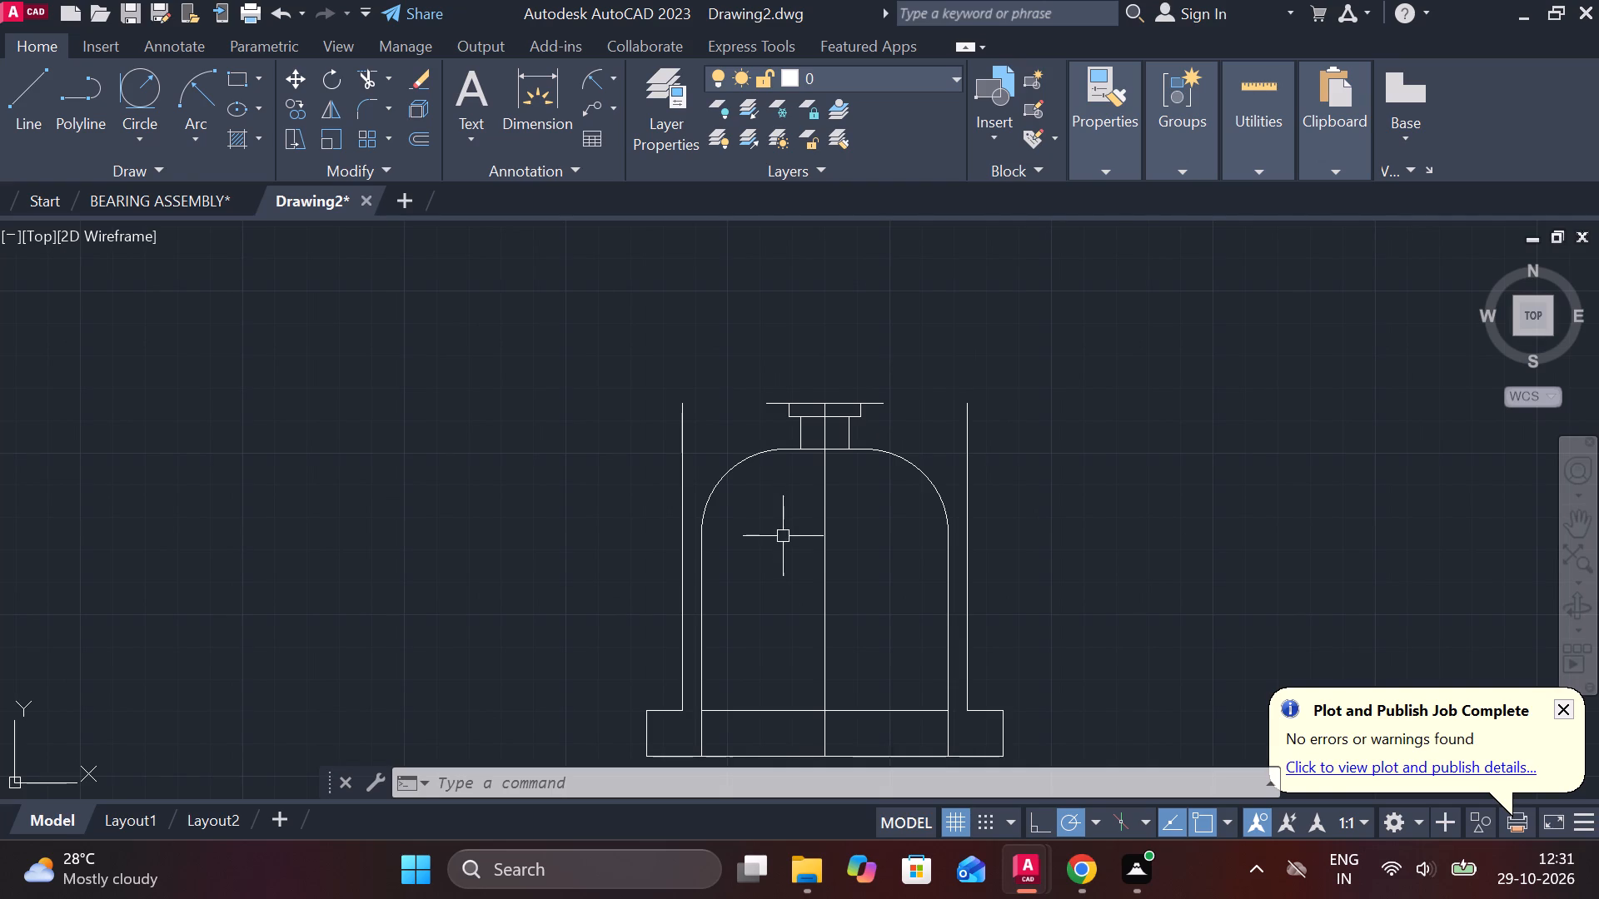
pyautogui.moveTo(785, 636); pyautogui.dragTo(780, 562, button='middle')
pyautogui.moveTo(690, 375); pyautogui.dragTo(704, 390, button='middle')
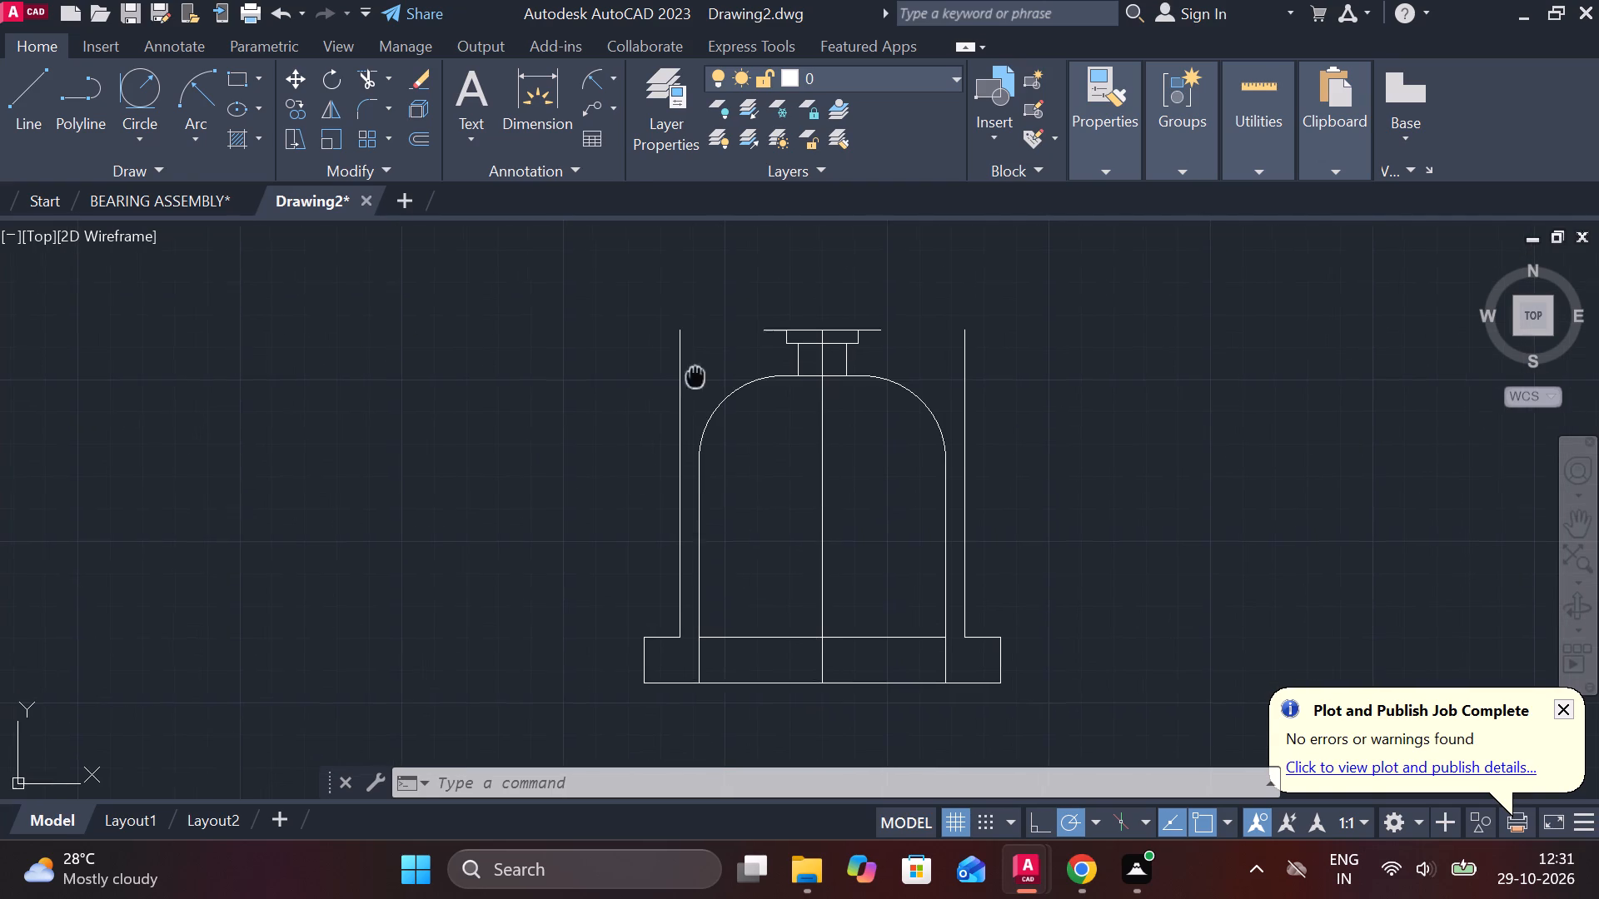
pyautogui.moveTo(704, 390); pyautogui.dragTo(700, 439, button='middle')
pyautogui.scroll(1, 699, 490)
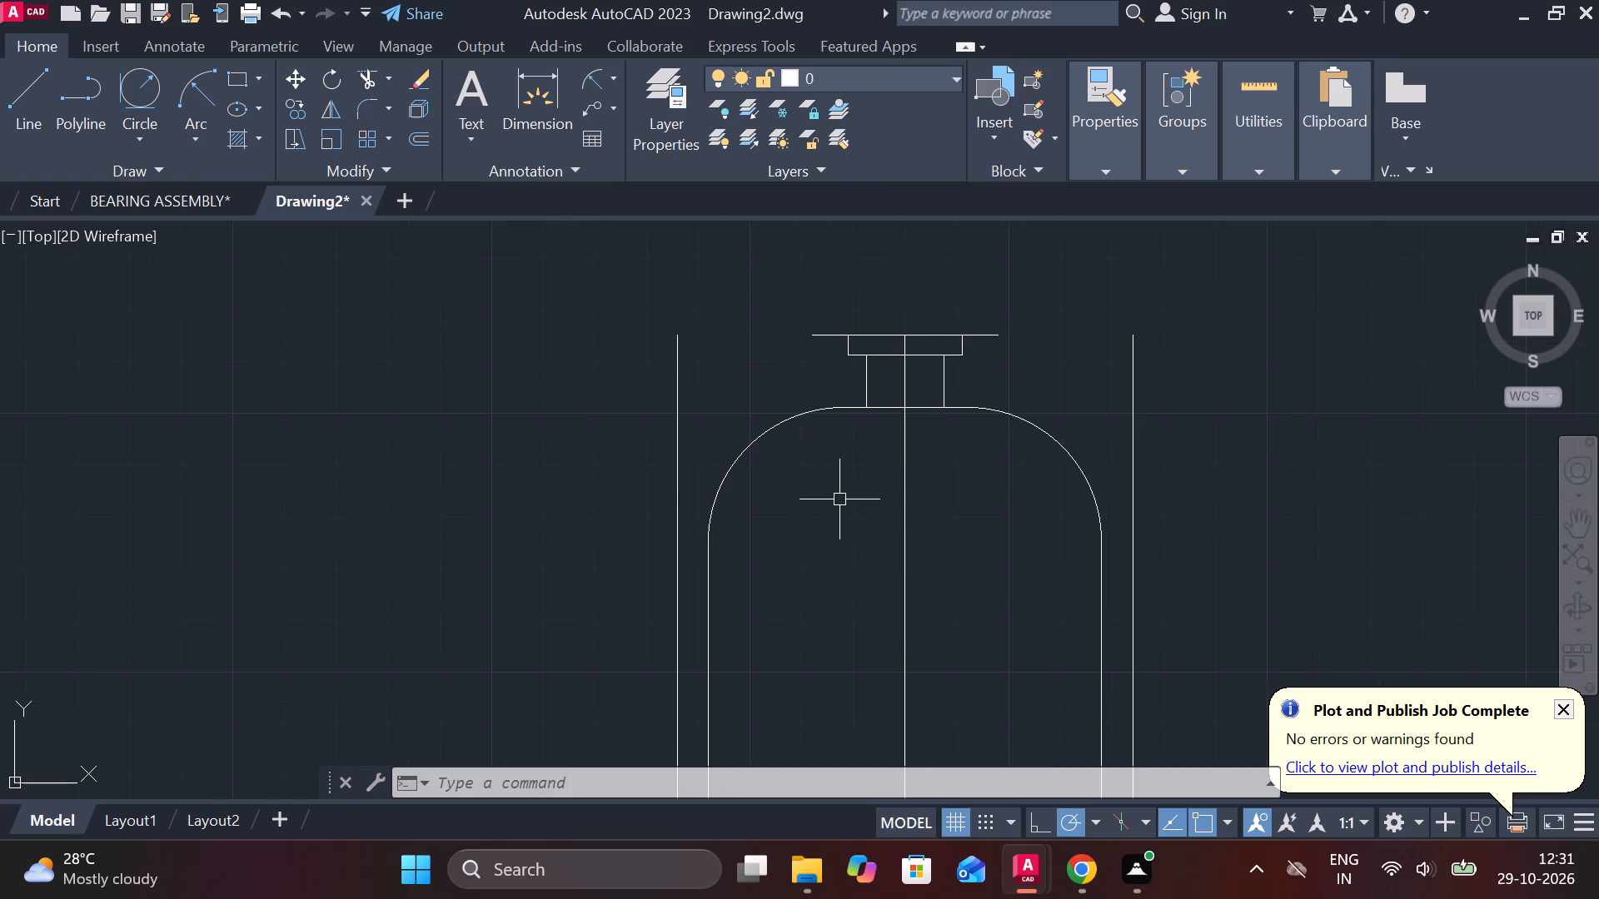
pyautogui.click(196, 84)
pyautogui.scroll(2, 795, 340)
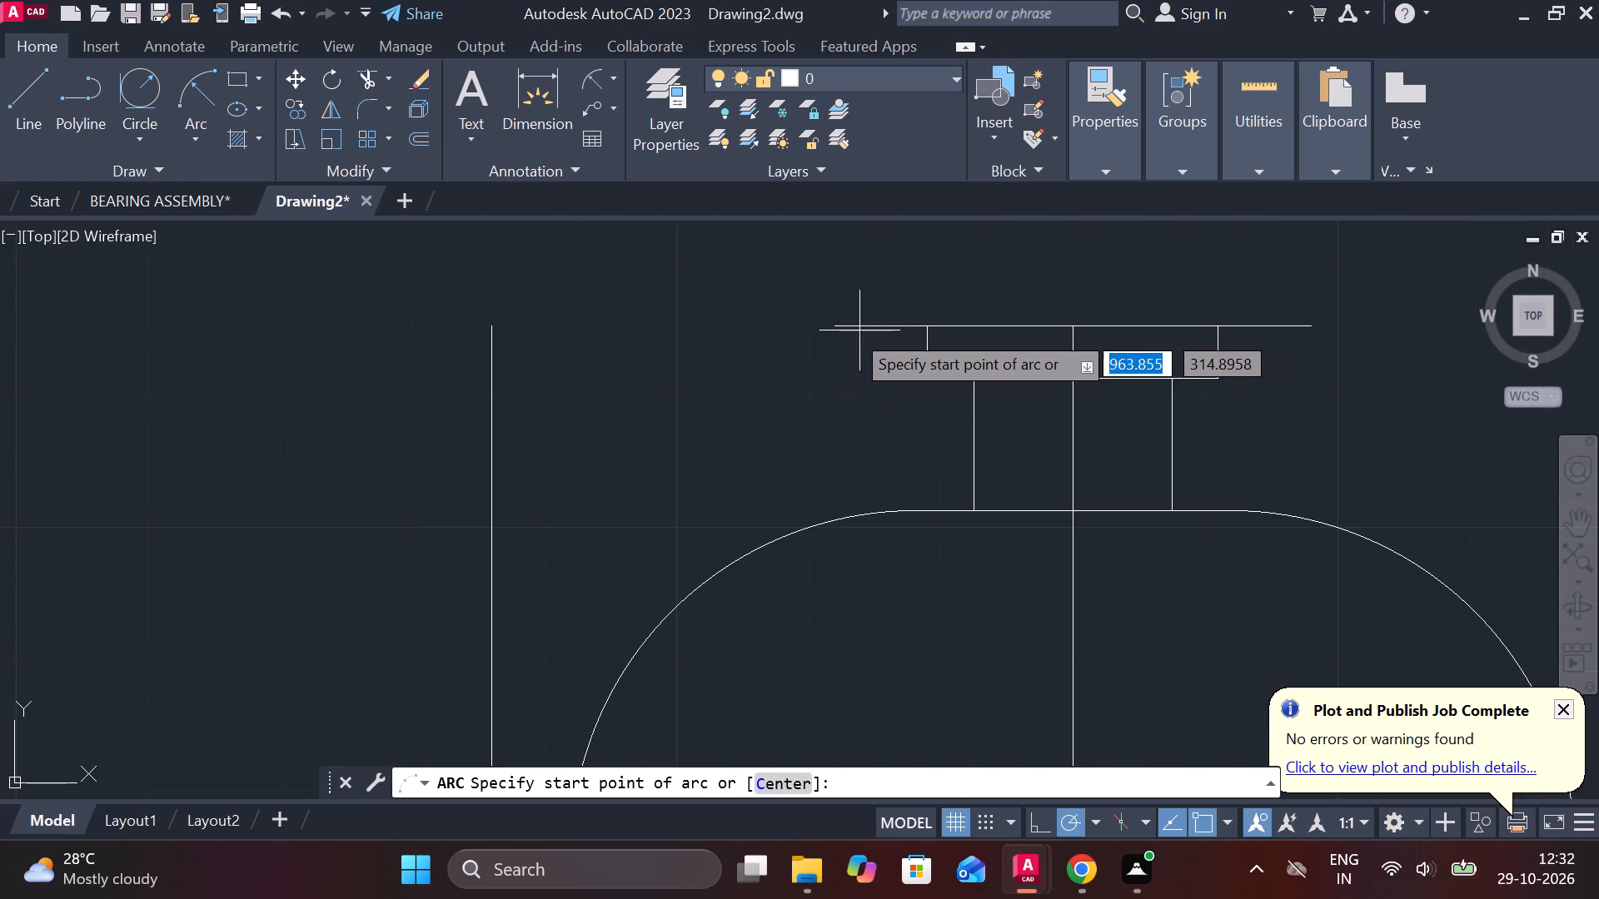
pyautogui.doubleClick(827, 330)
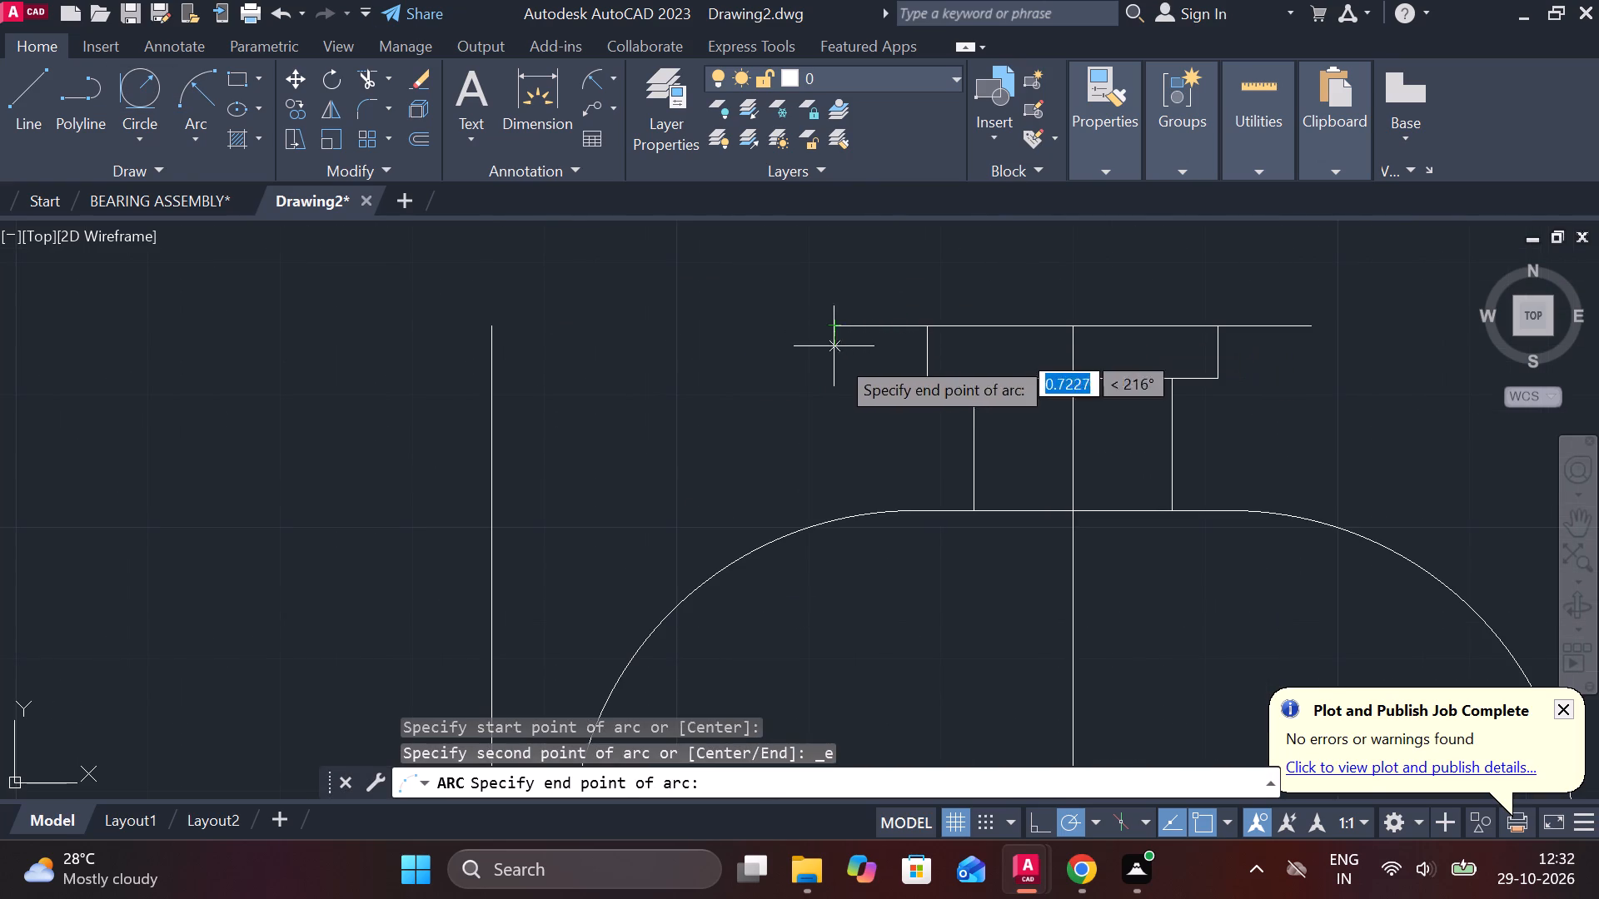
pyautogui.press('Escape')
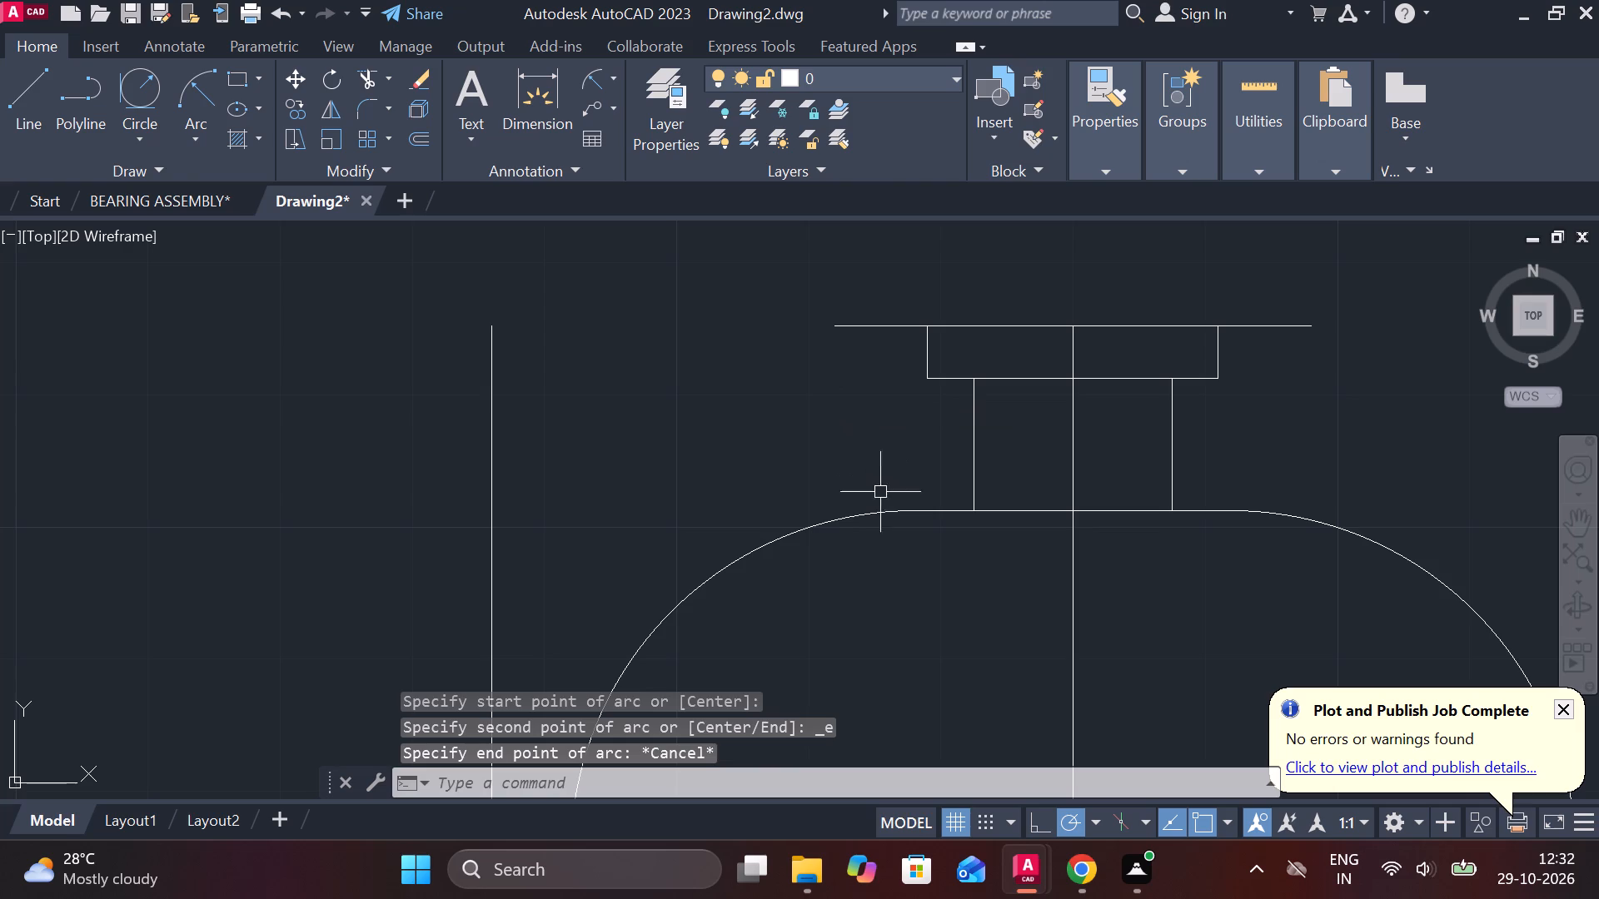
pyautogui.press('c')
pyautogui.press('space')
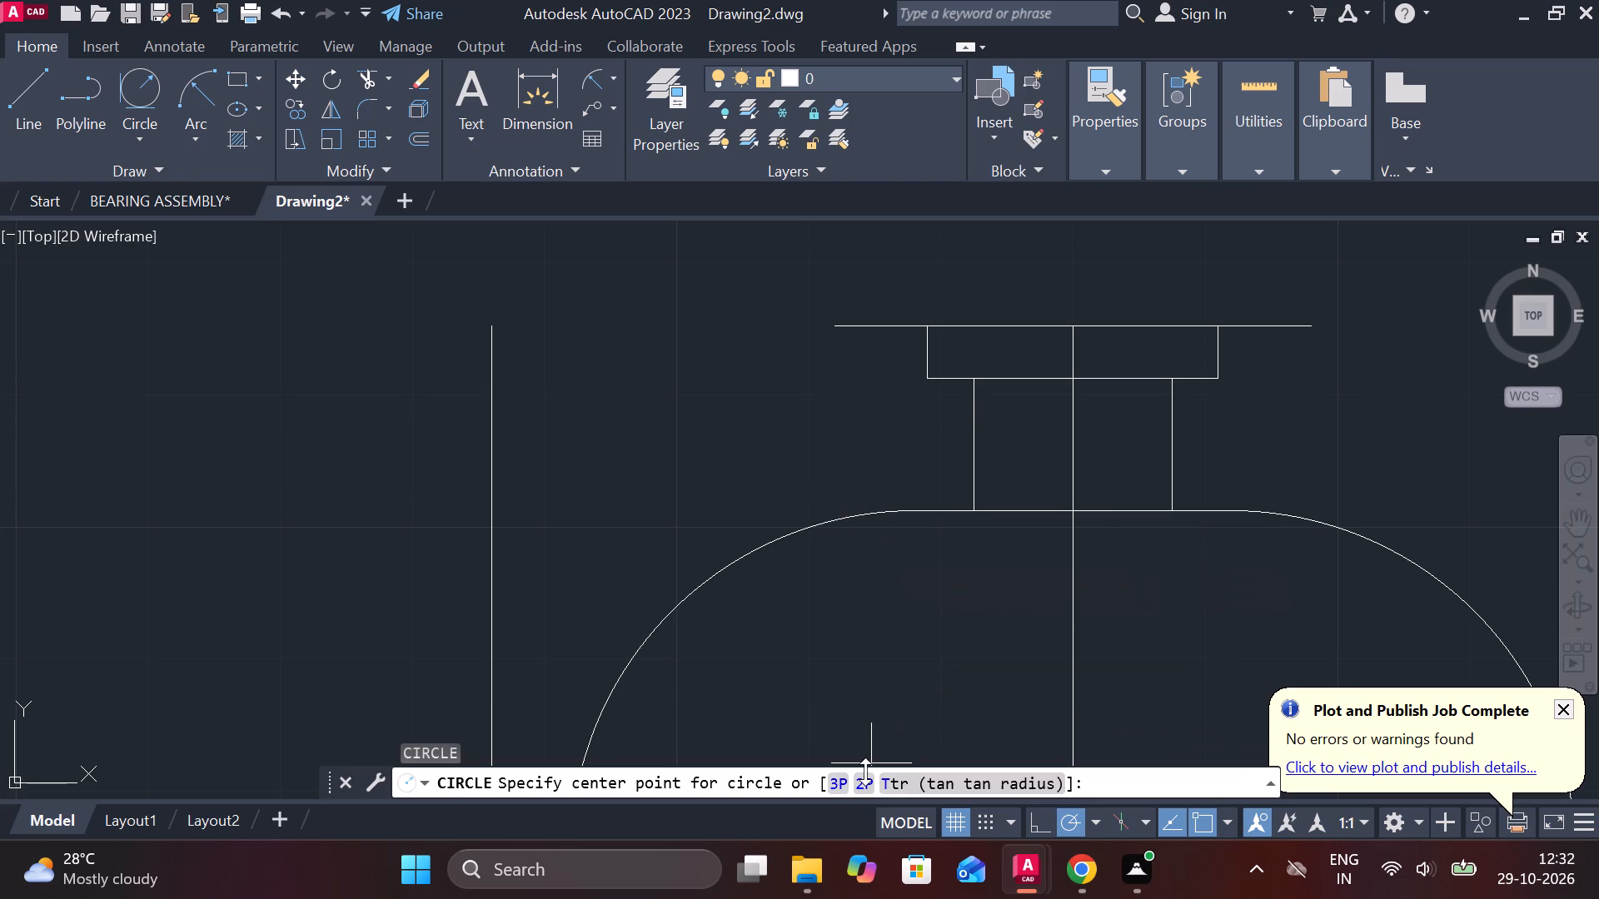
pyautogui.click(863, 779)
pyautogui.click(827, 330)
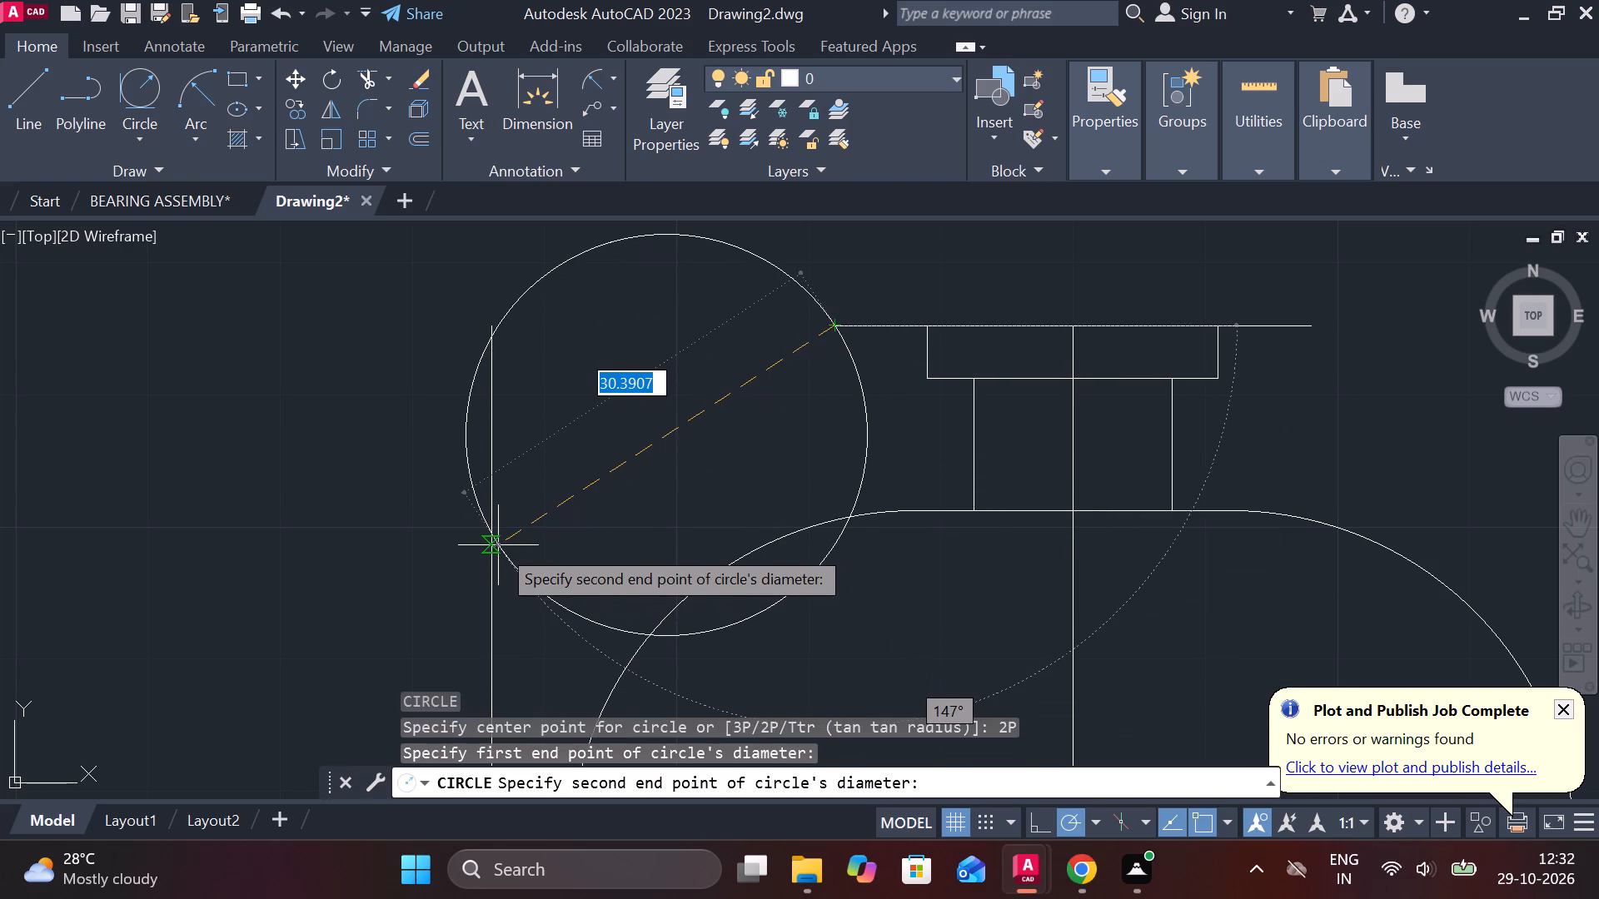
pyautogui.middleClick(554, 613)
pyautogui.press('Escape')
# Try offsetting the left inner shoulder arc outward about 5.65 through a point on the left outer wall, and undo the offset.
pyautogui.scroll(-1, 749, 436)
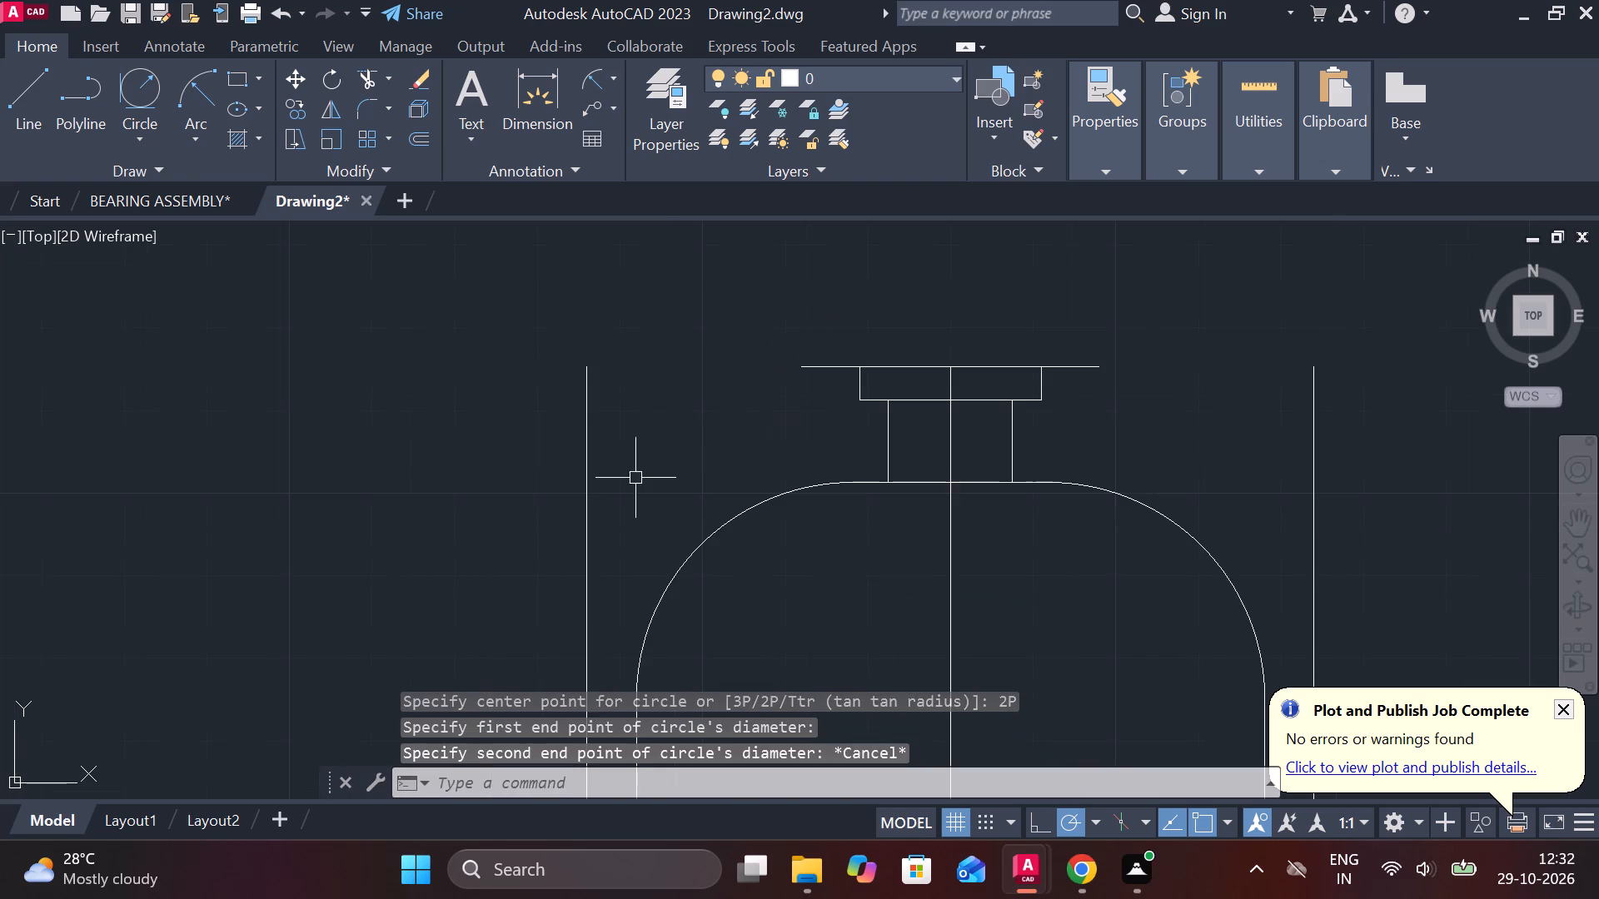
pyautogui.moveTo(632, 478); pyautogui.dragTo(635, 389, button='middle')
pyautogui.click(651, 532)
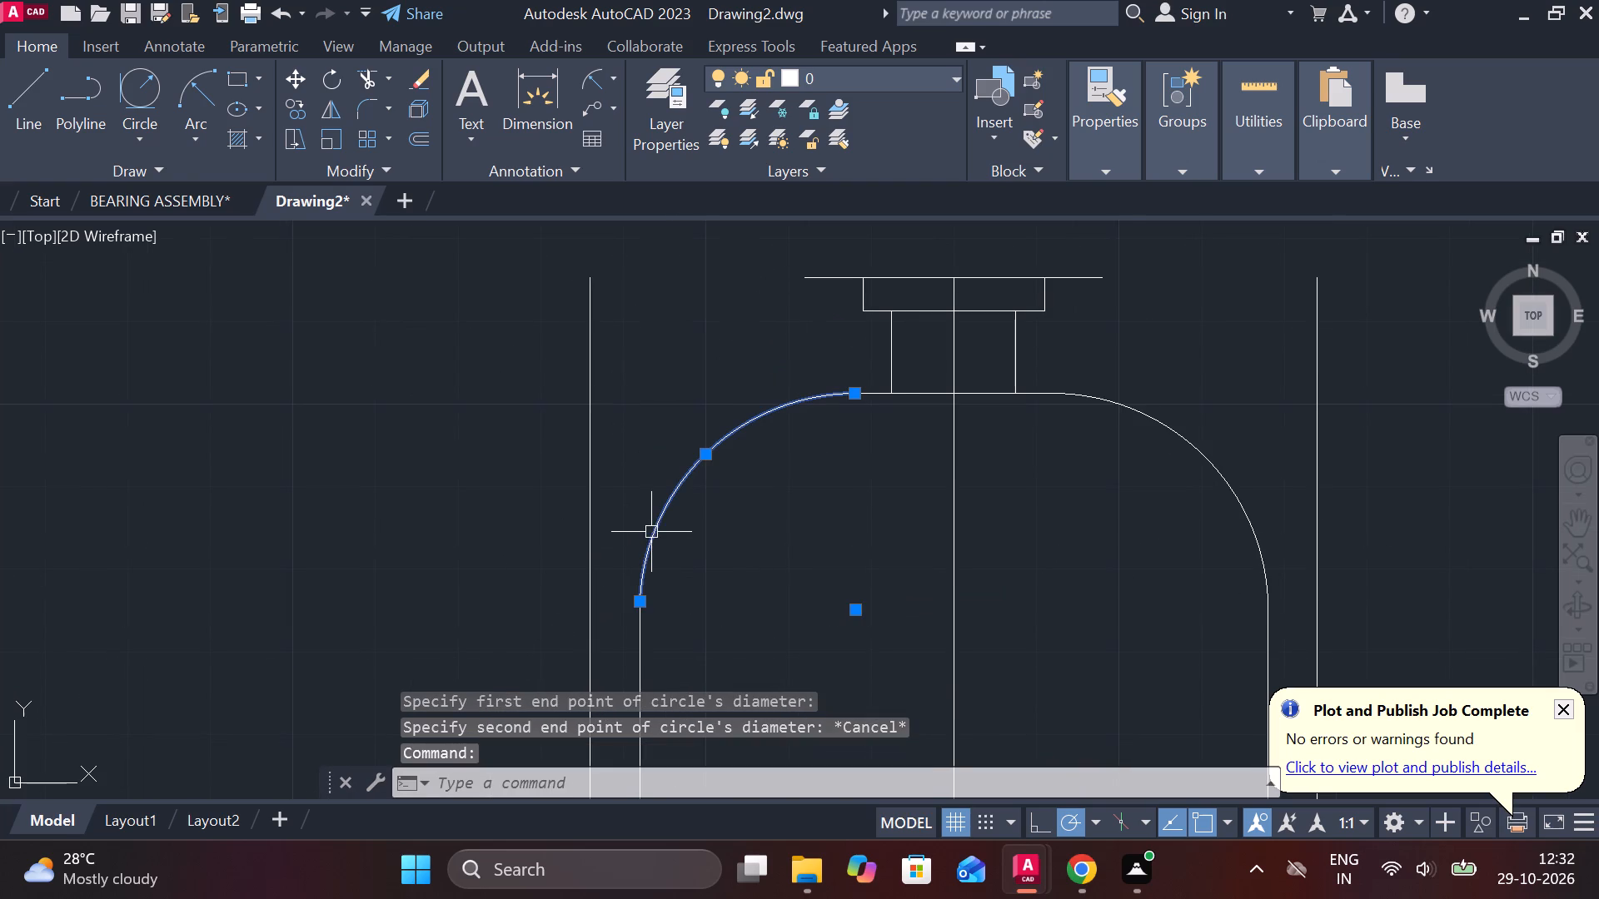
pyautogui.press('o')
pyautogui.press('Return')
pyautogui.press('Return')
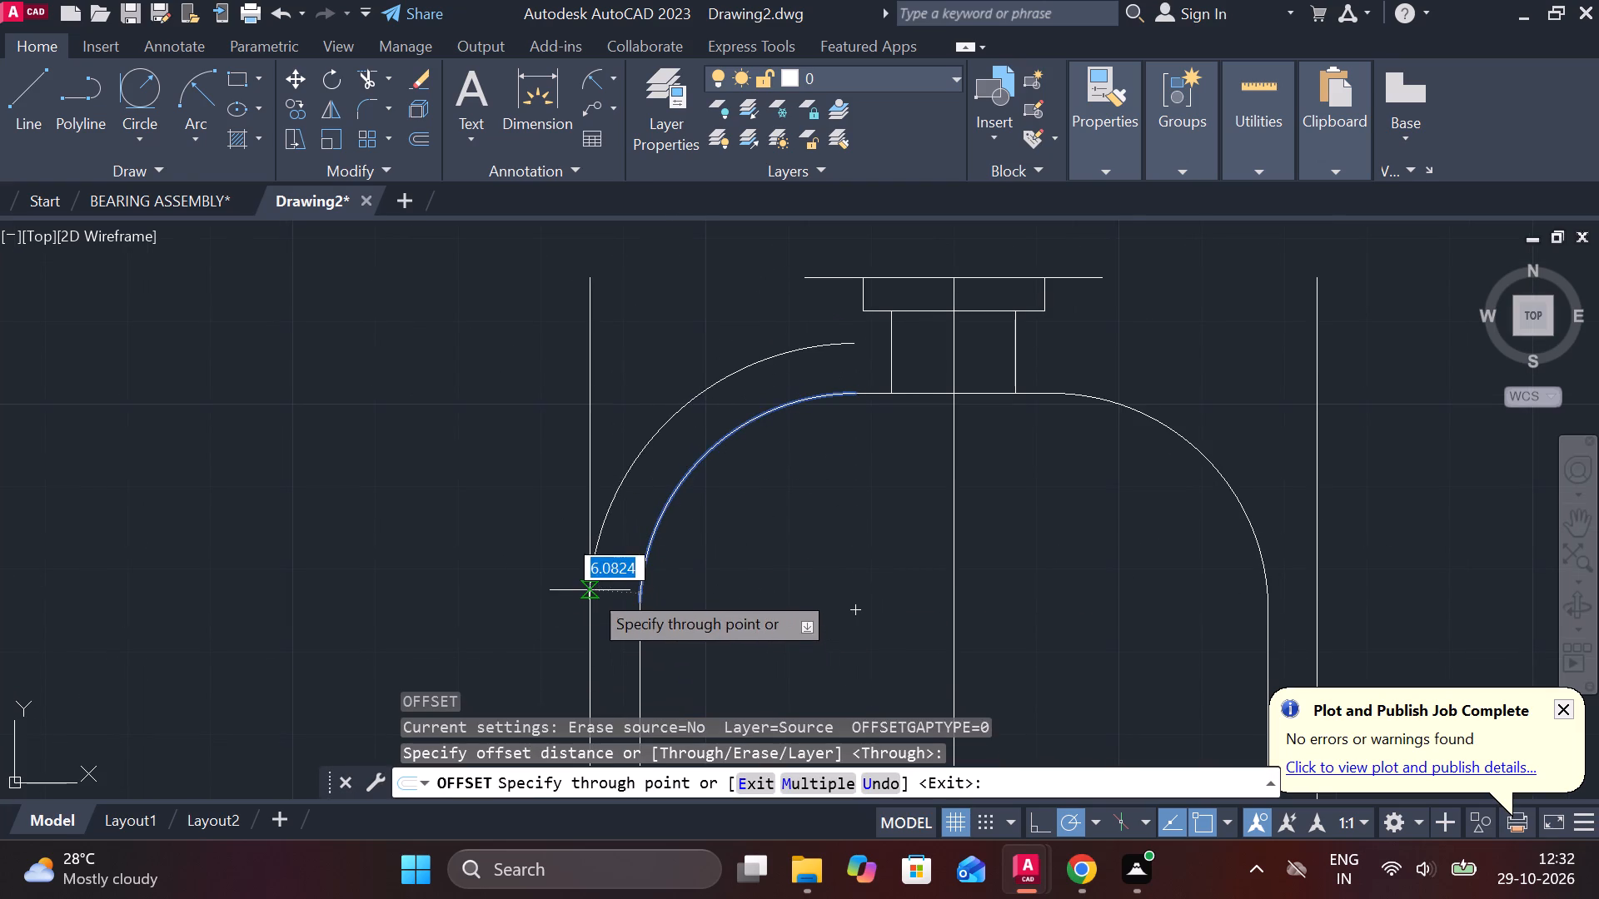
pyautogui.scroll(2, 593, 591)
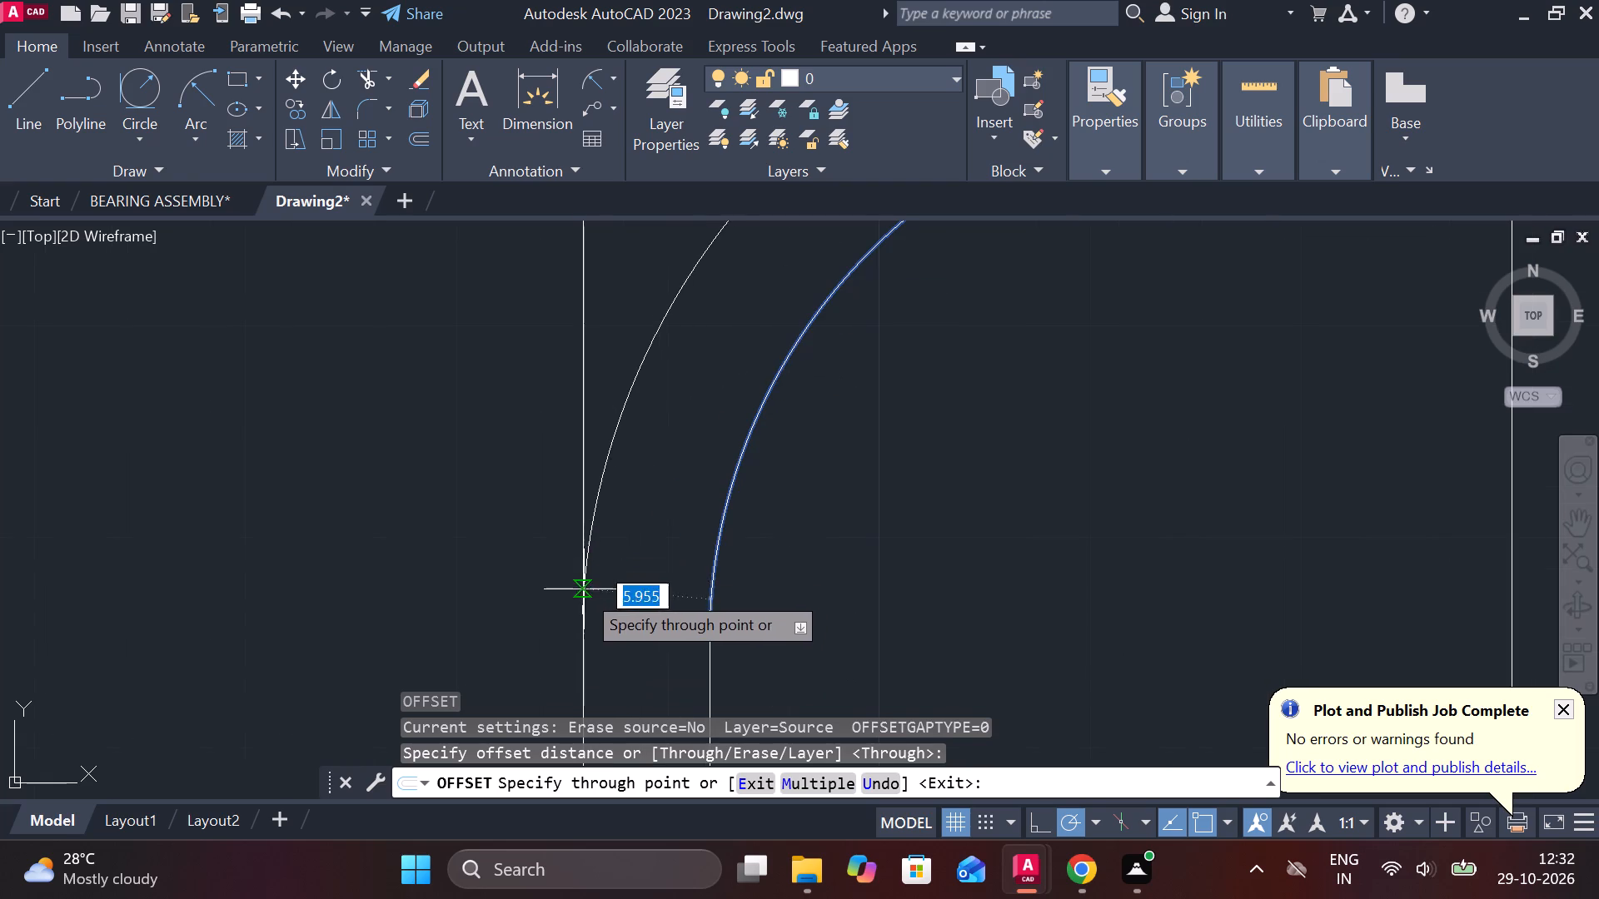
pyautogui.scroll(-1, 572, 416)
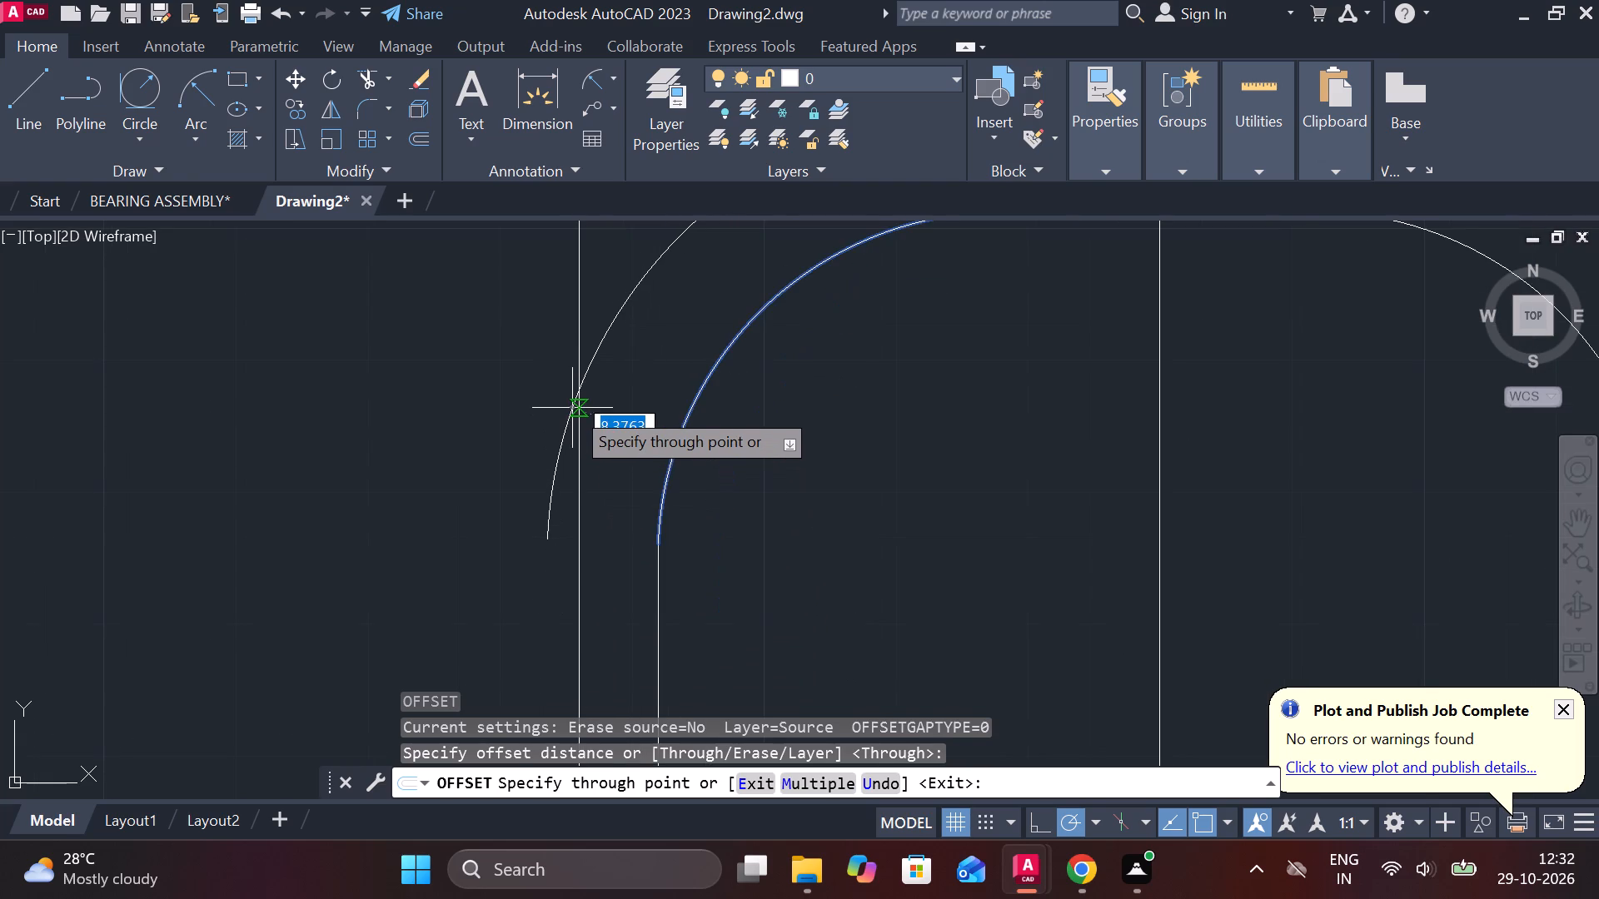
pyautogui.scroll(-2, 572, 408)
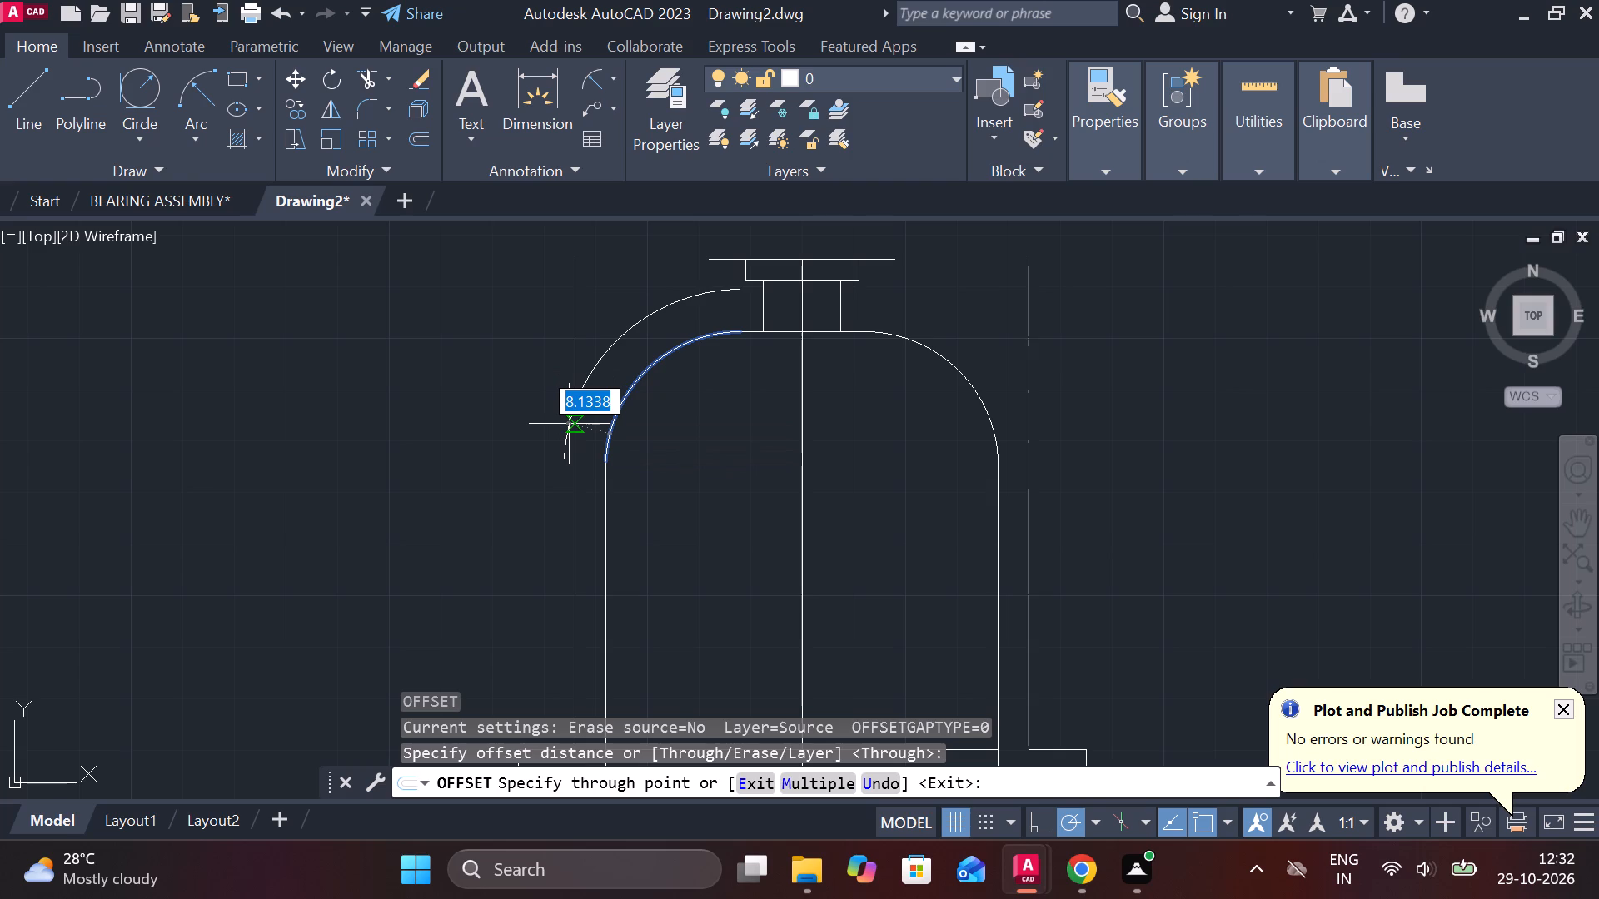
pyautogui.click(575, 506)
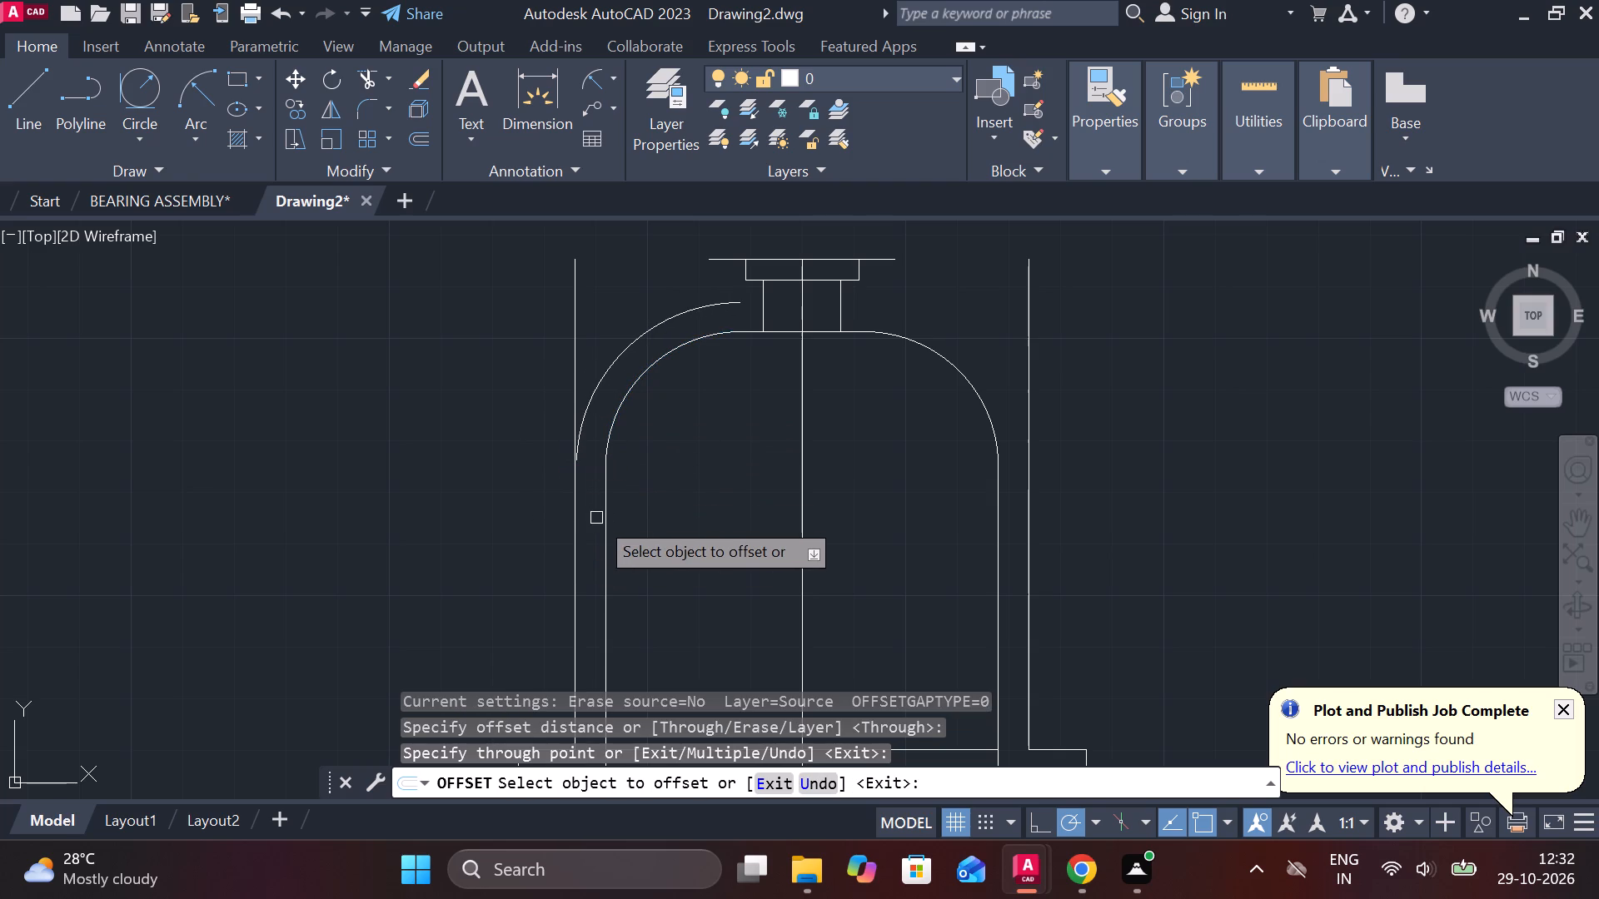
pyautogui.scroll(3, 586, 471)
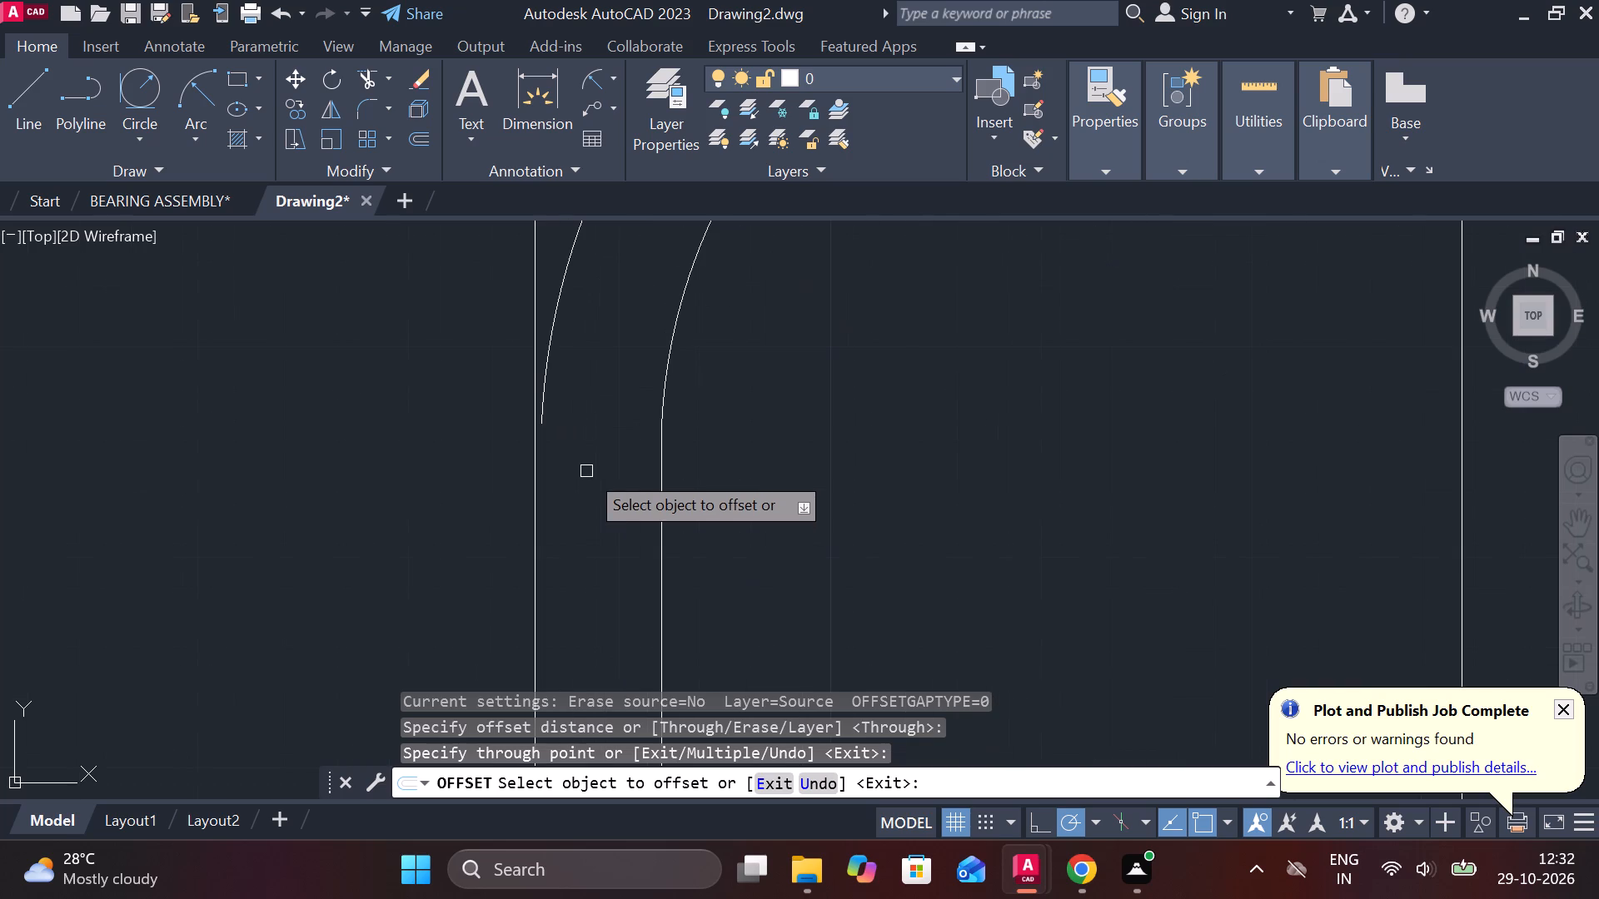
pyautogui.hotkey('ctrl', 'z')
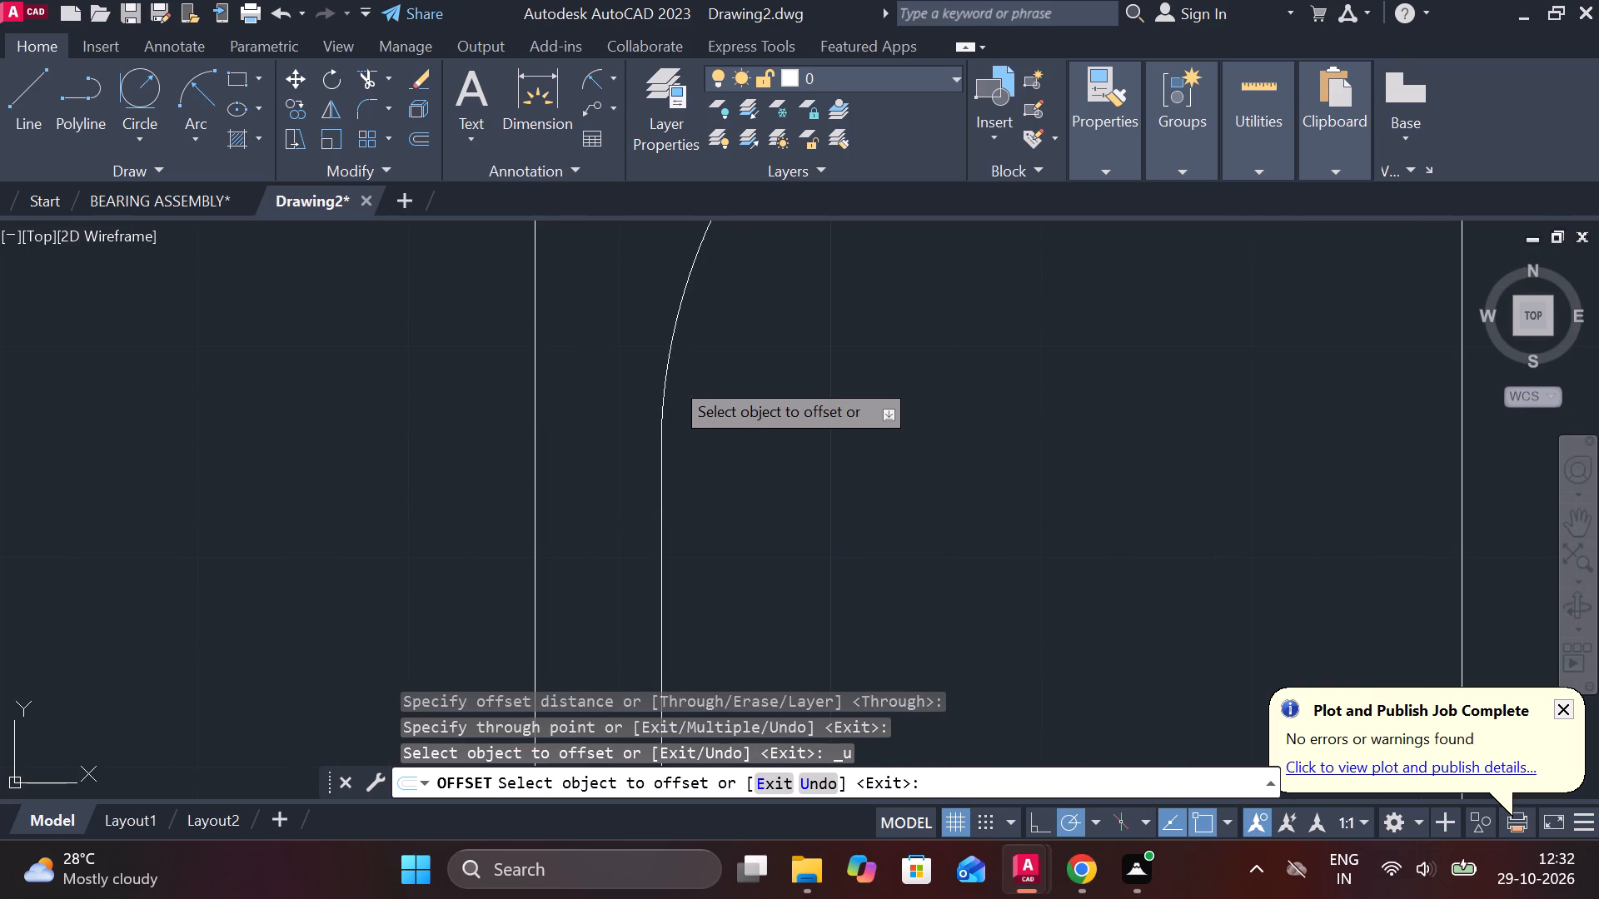
# Offset the left inner shoulder arc outward about 6 so its lower end meets the left outer side wall.
pyautogui.click(671, 378)
pyautogui.scroll(2, 551, 408)
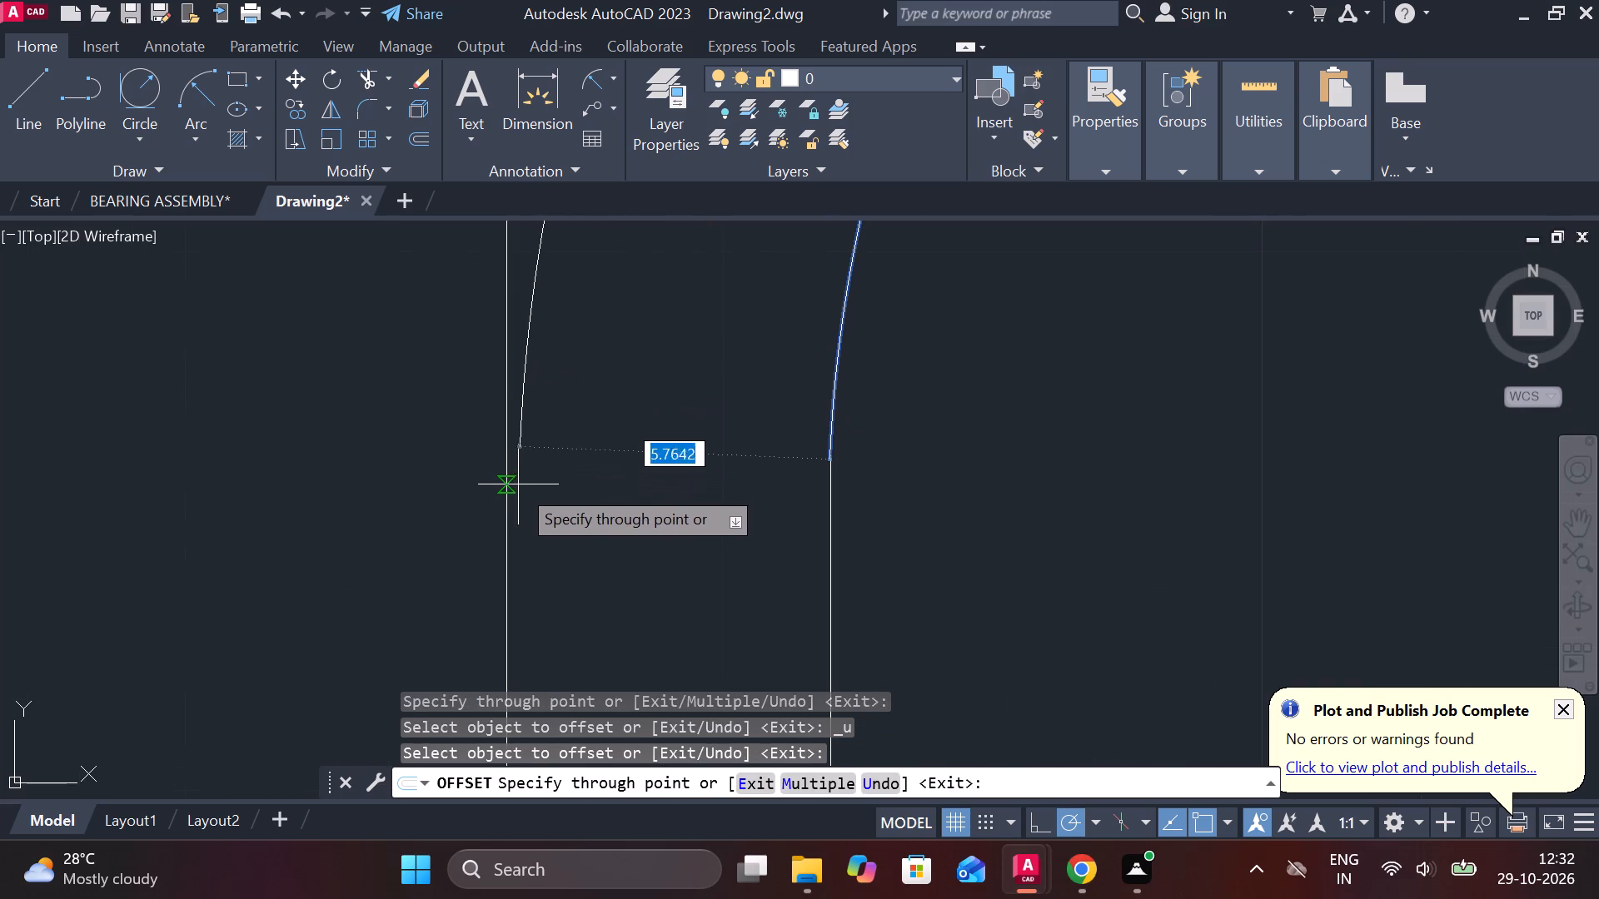
pyautogui.click(508, 445)
pyautogui.scroll(-3, 621, 446)
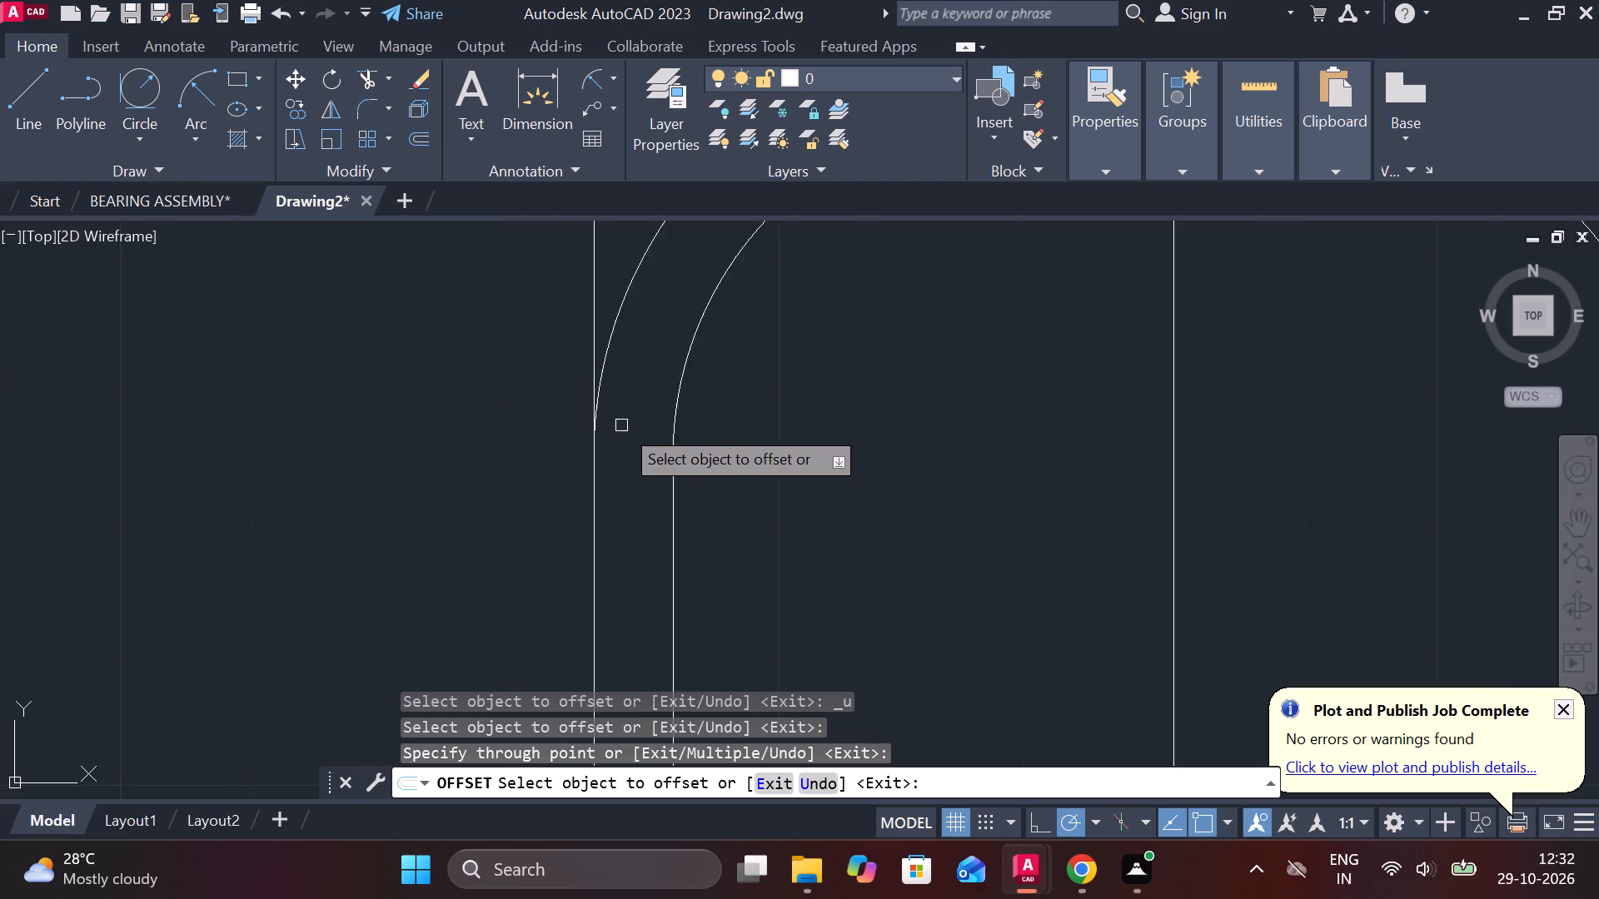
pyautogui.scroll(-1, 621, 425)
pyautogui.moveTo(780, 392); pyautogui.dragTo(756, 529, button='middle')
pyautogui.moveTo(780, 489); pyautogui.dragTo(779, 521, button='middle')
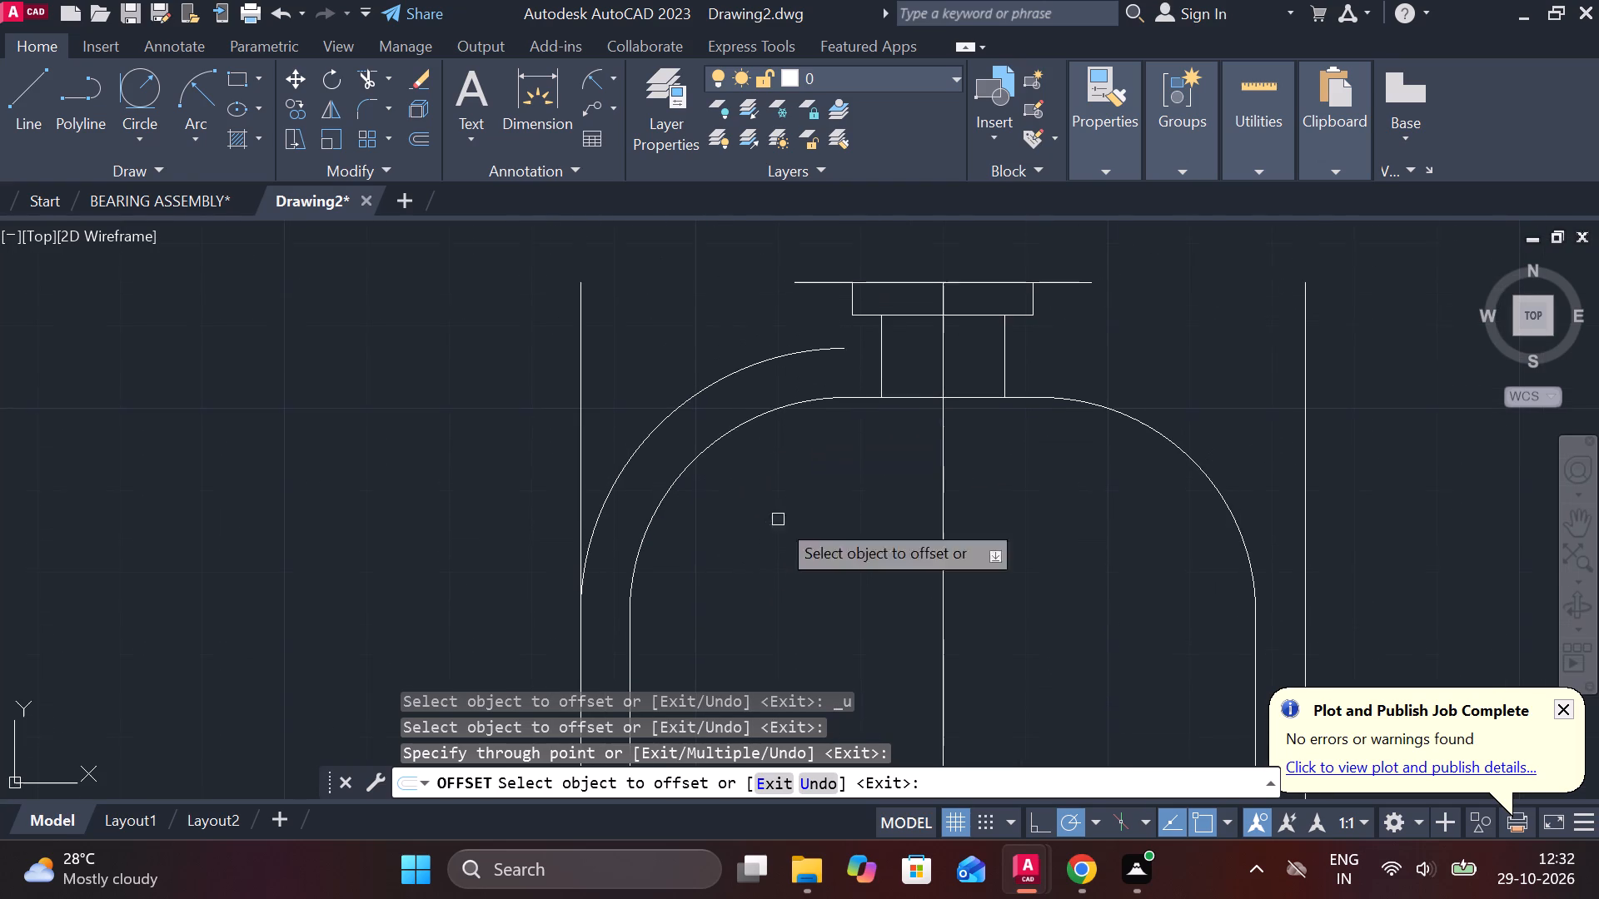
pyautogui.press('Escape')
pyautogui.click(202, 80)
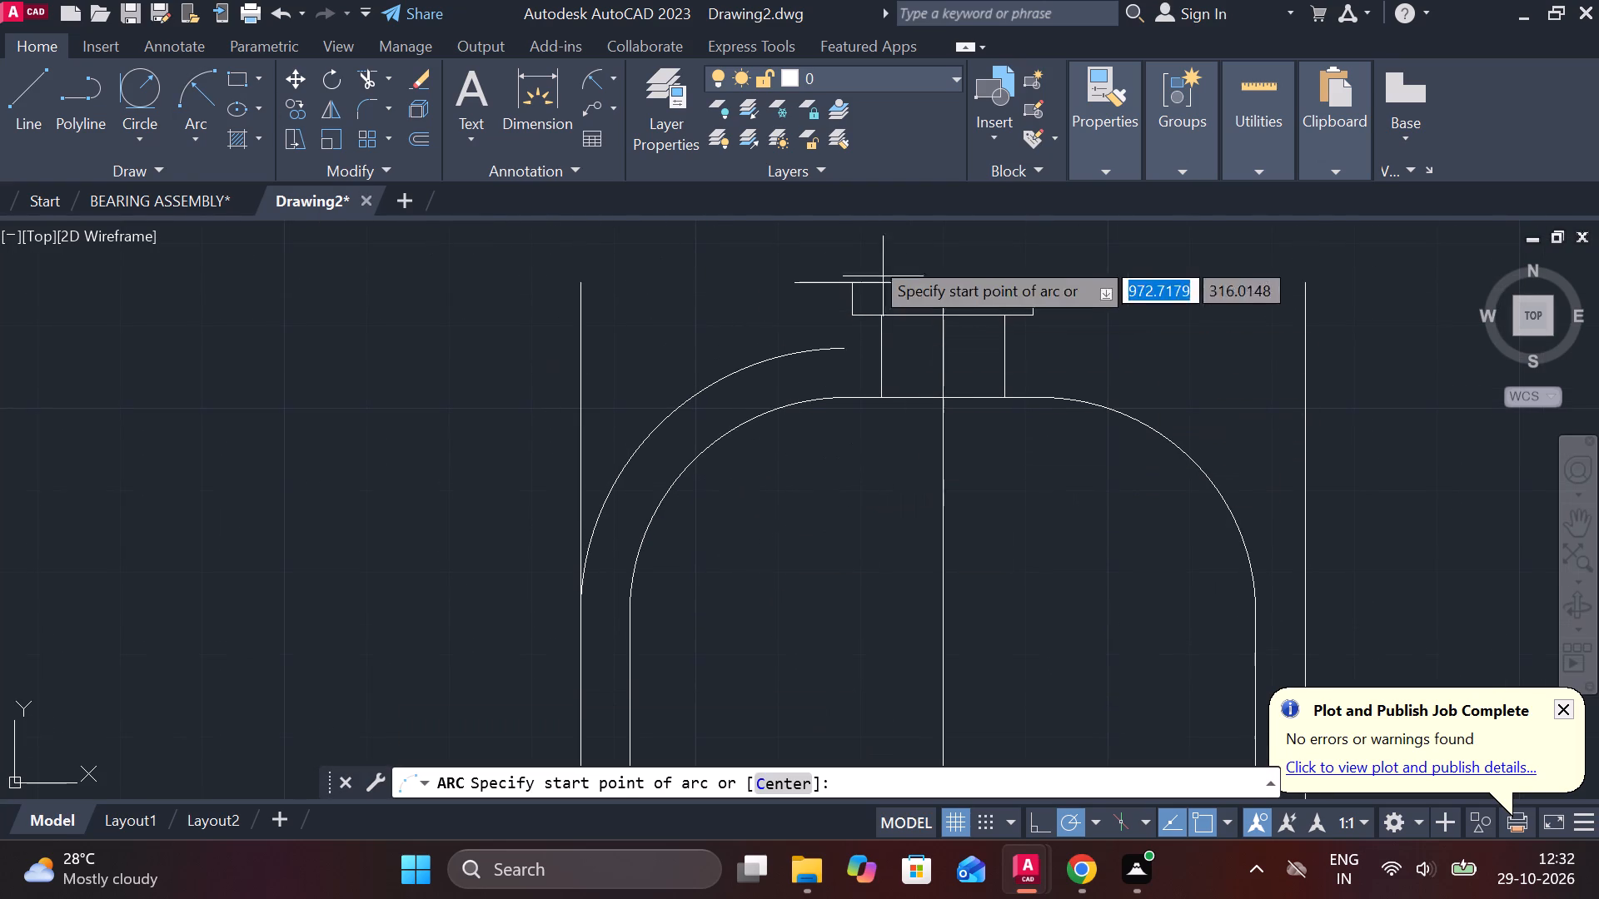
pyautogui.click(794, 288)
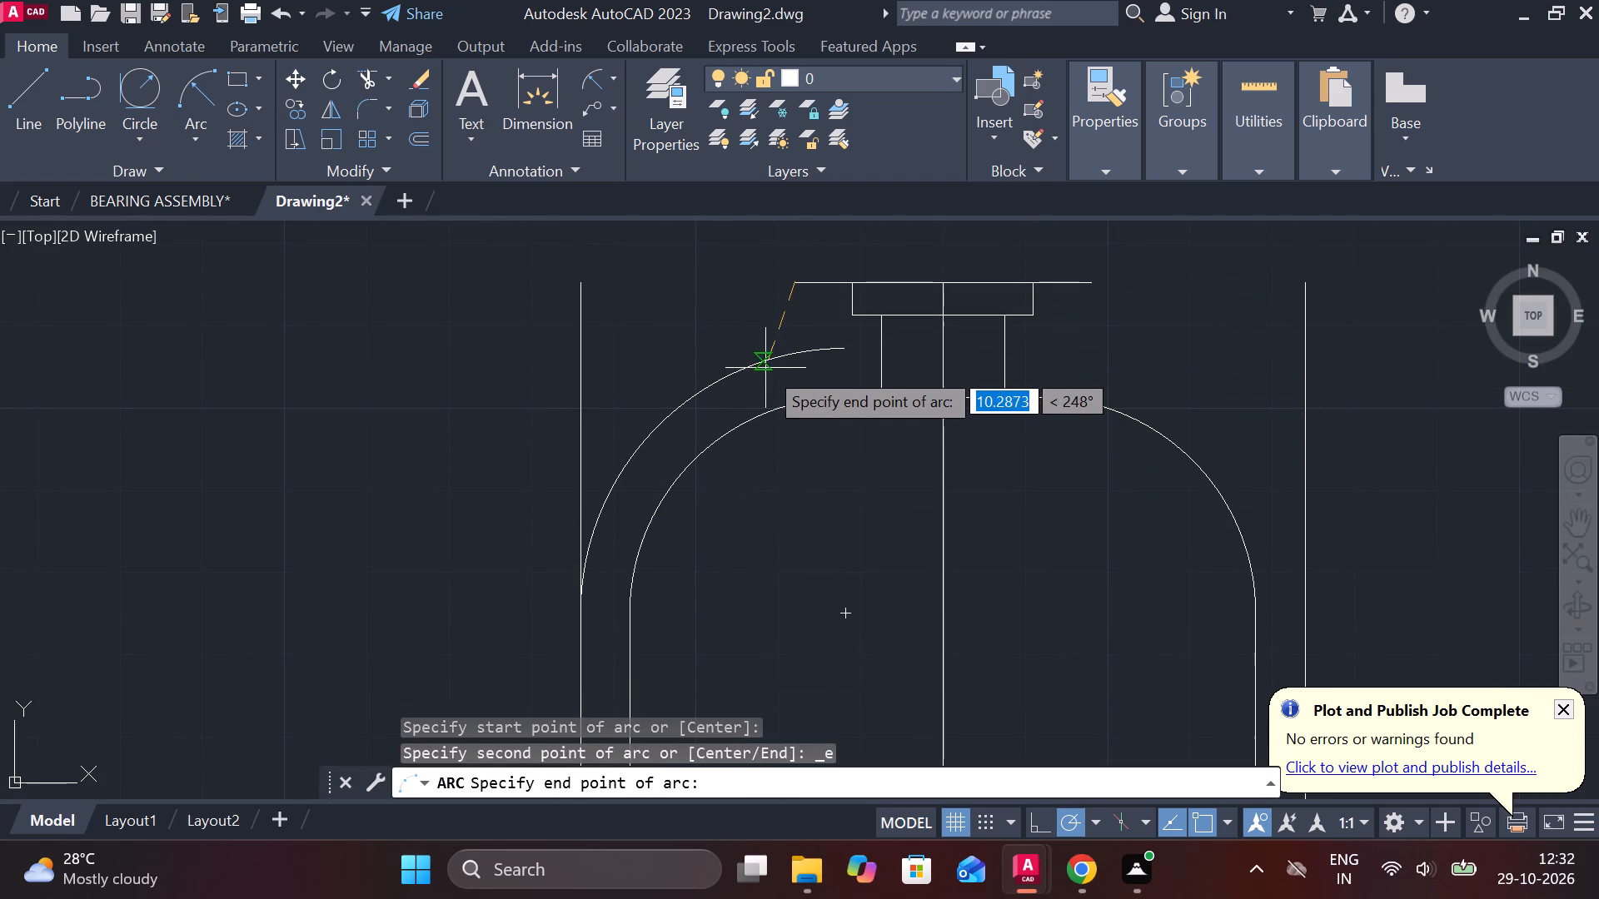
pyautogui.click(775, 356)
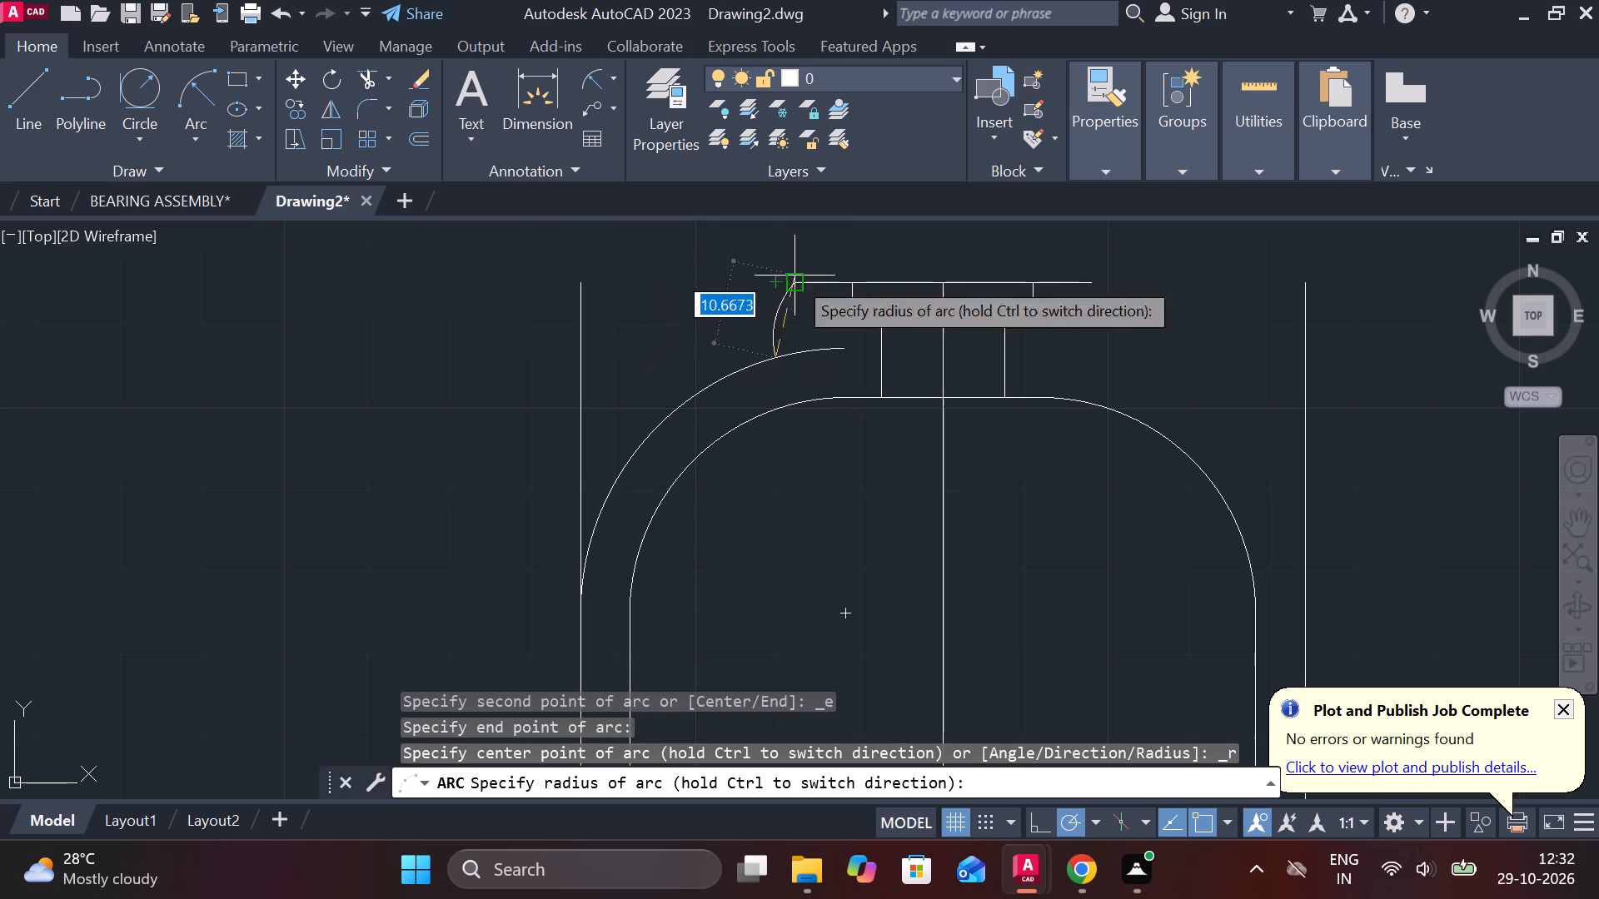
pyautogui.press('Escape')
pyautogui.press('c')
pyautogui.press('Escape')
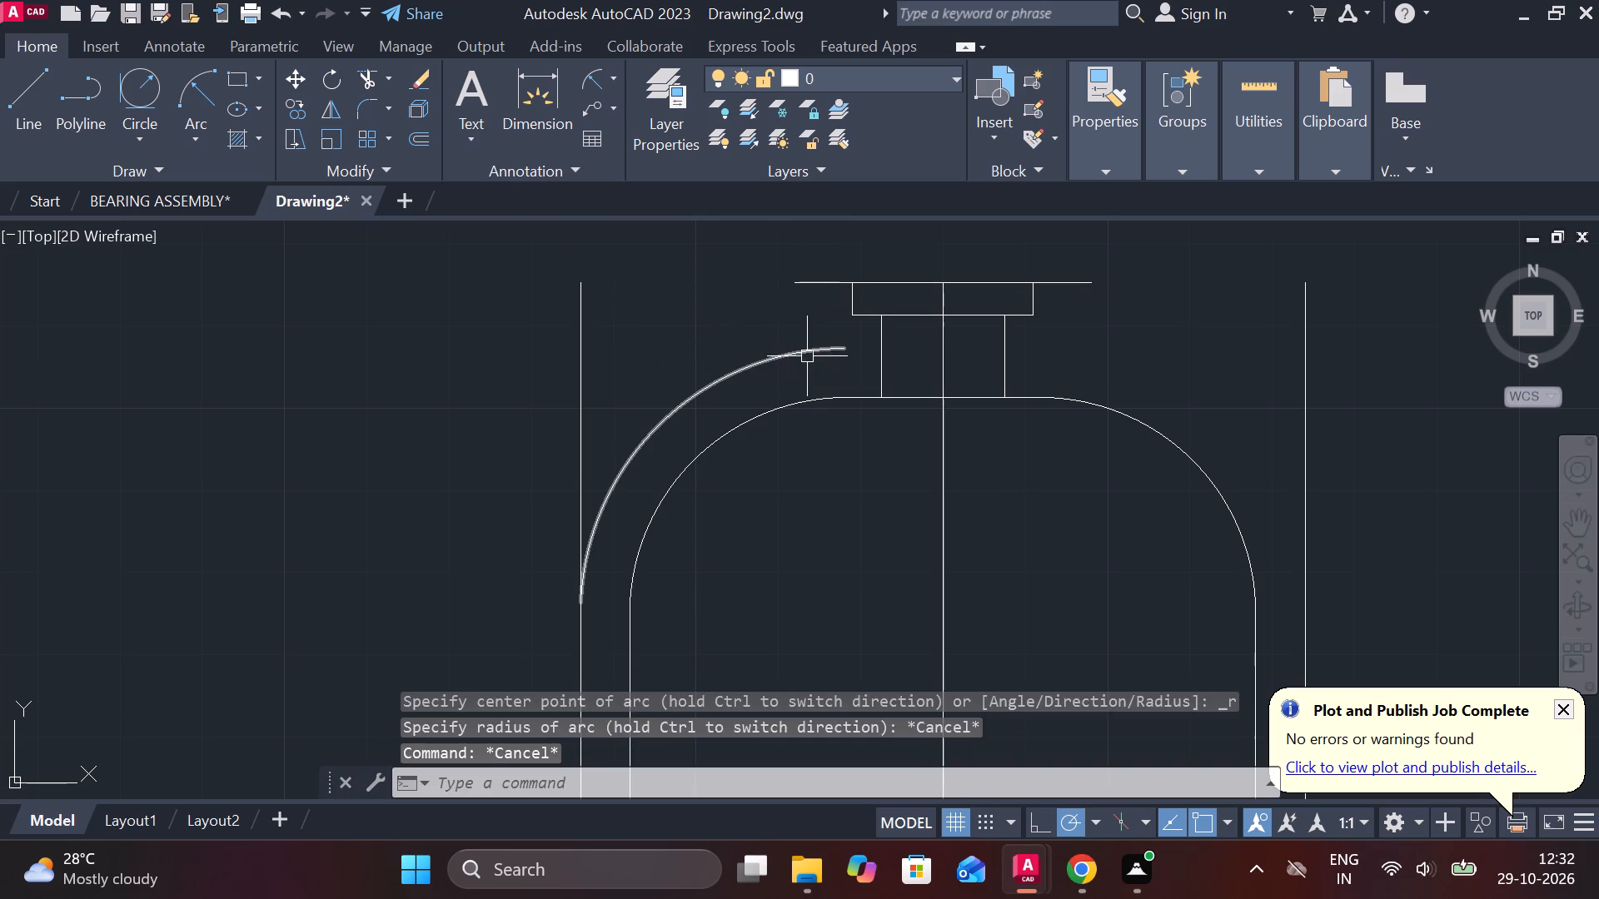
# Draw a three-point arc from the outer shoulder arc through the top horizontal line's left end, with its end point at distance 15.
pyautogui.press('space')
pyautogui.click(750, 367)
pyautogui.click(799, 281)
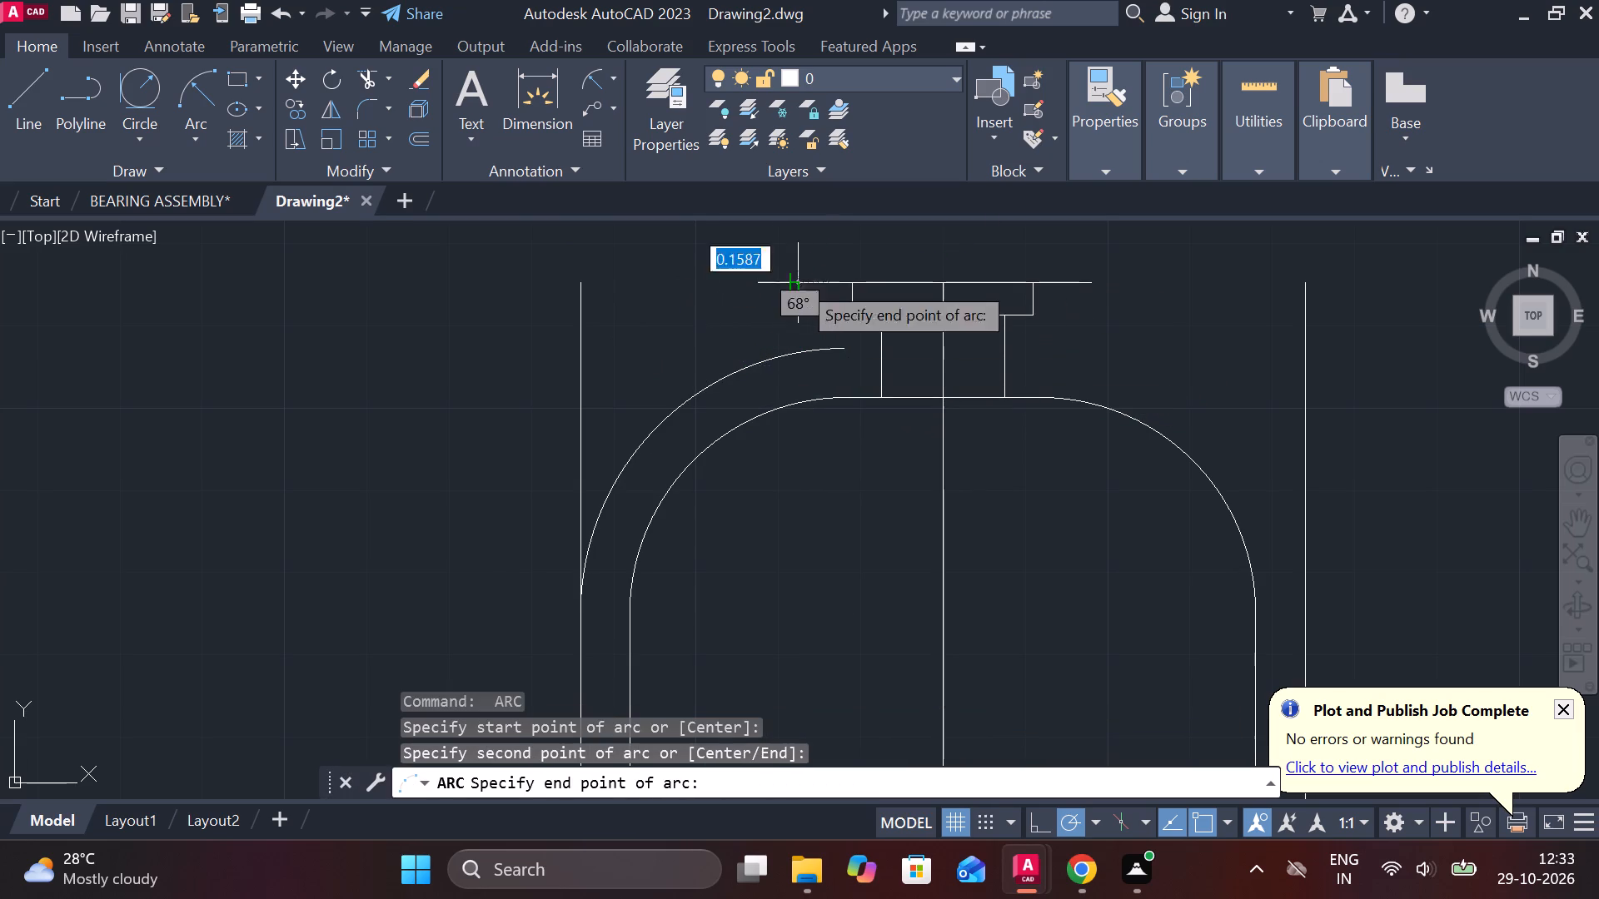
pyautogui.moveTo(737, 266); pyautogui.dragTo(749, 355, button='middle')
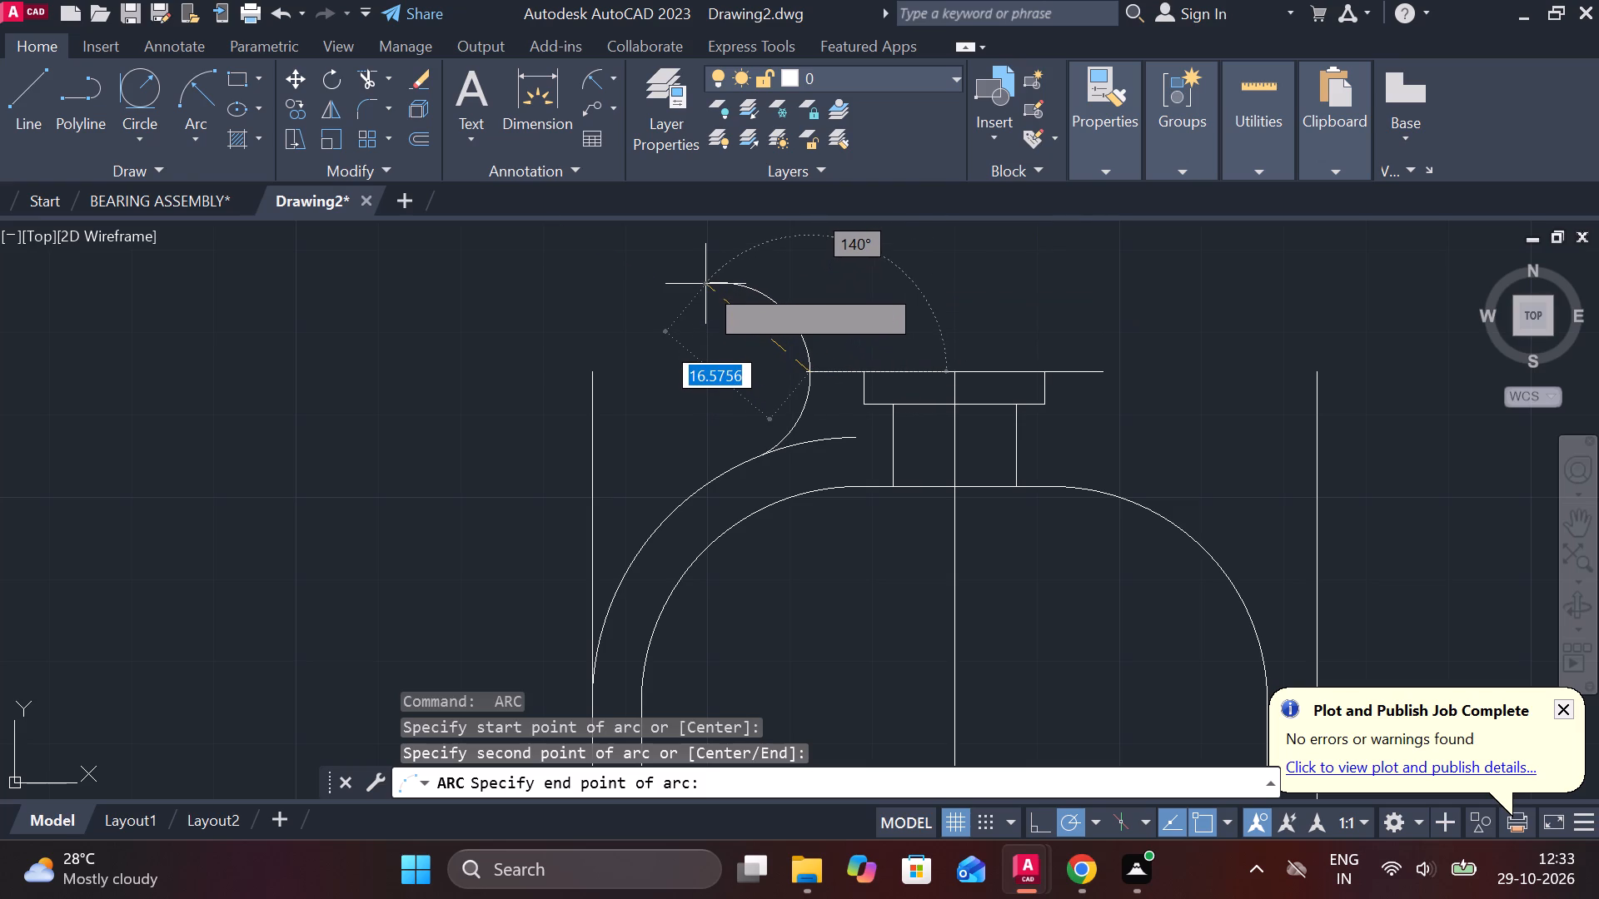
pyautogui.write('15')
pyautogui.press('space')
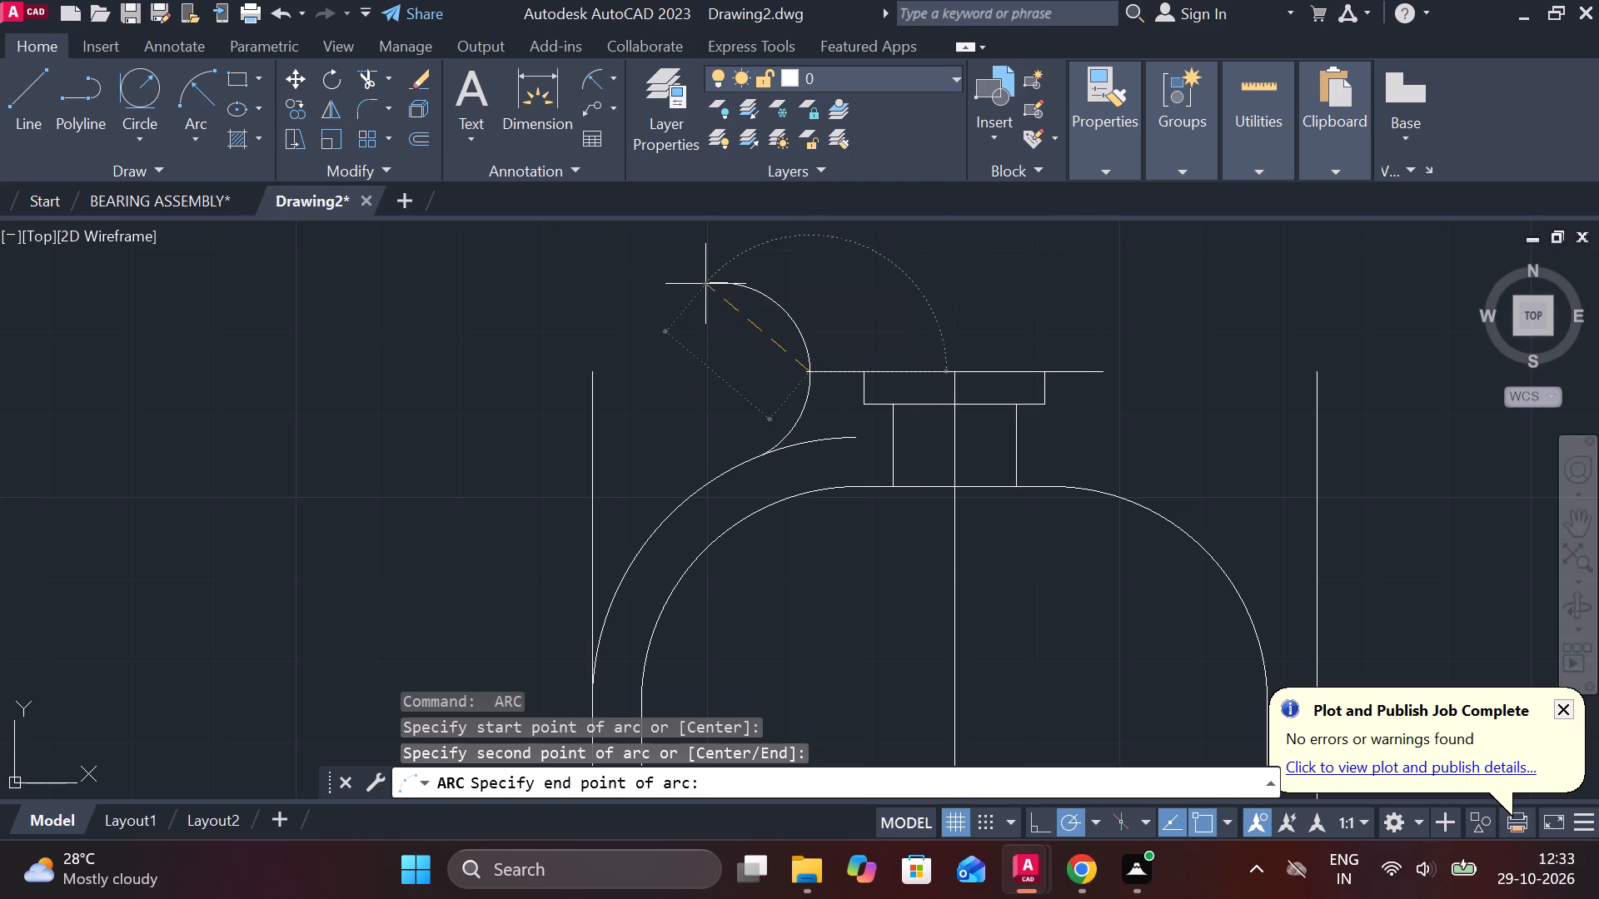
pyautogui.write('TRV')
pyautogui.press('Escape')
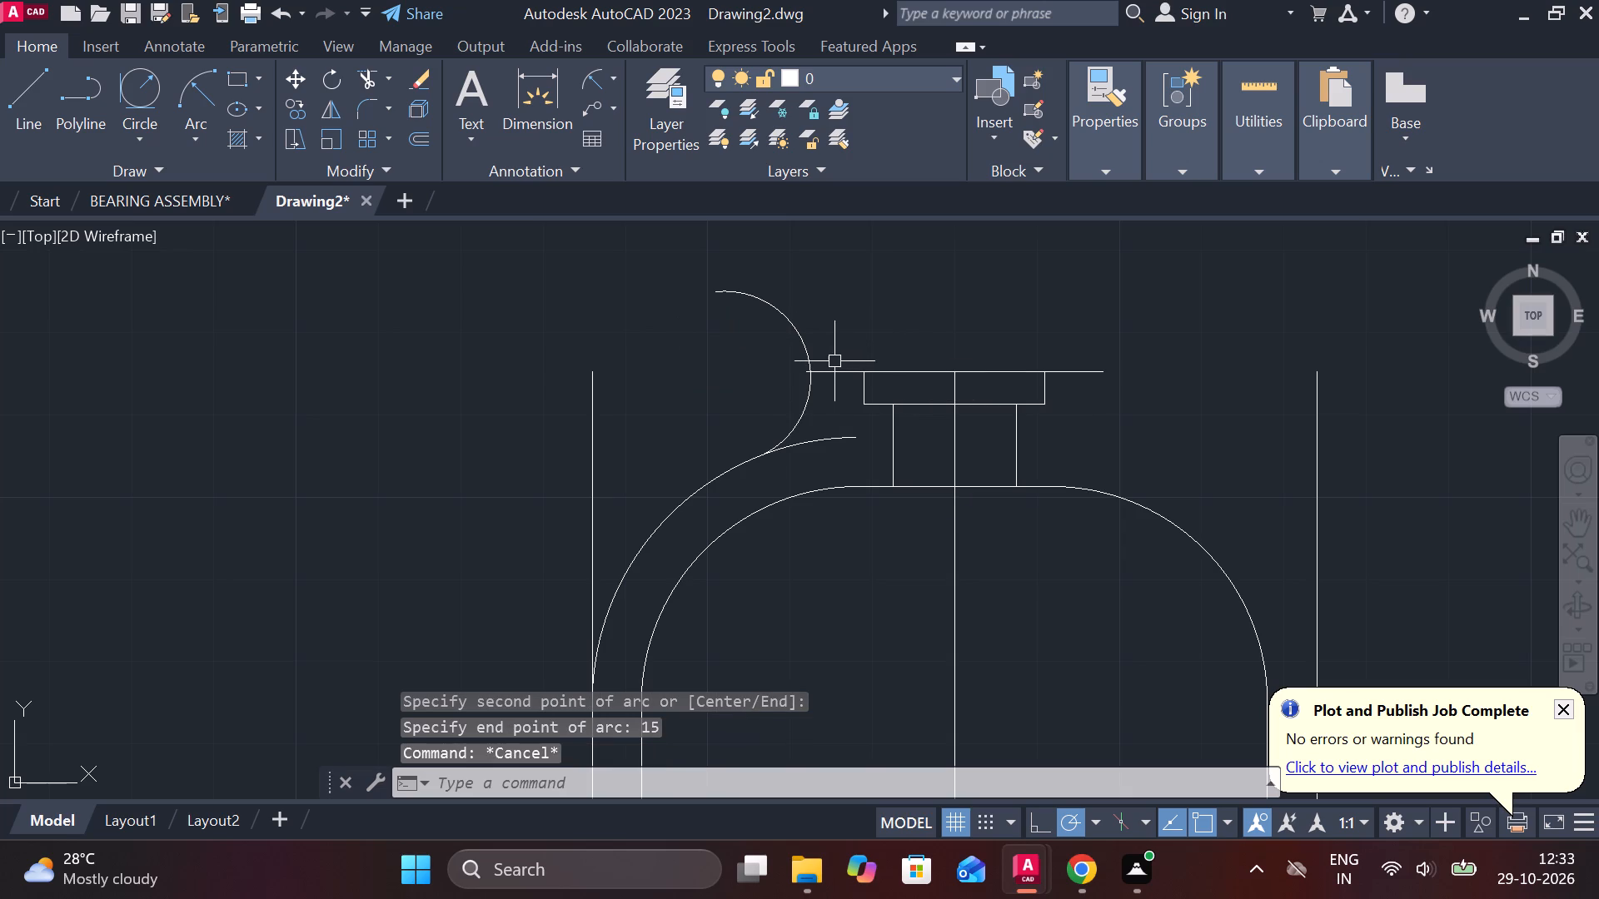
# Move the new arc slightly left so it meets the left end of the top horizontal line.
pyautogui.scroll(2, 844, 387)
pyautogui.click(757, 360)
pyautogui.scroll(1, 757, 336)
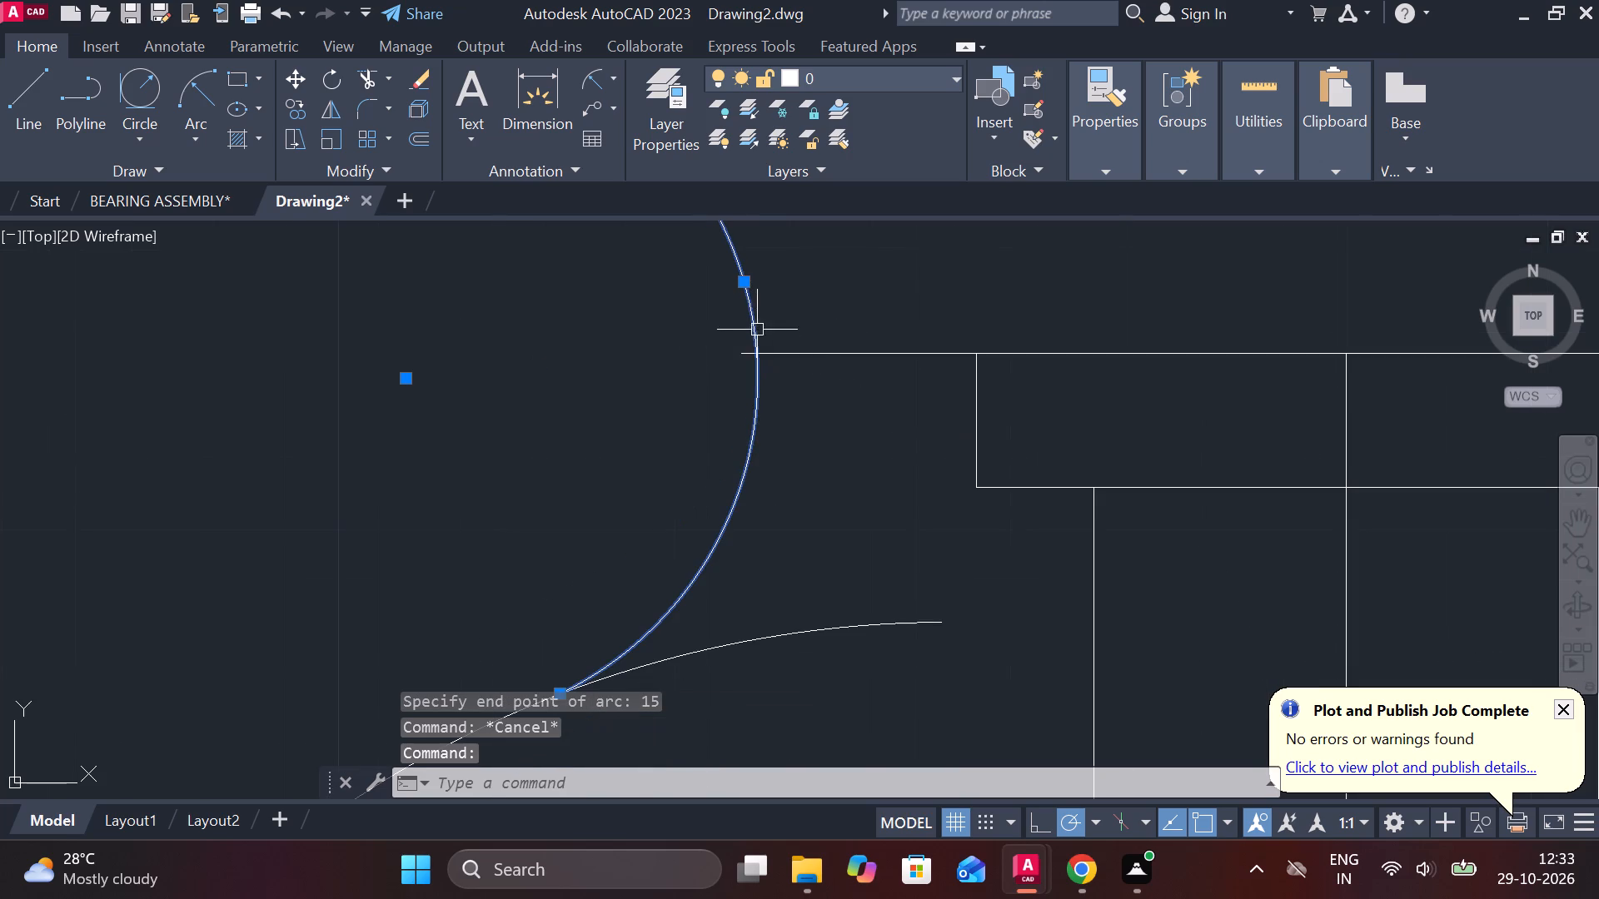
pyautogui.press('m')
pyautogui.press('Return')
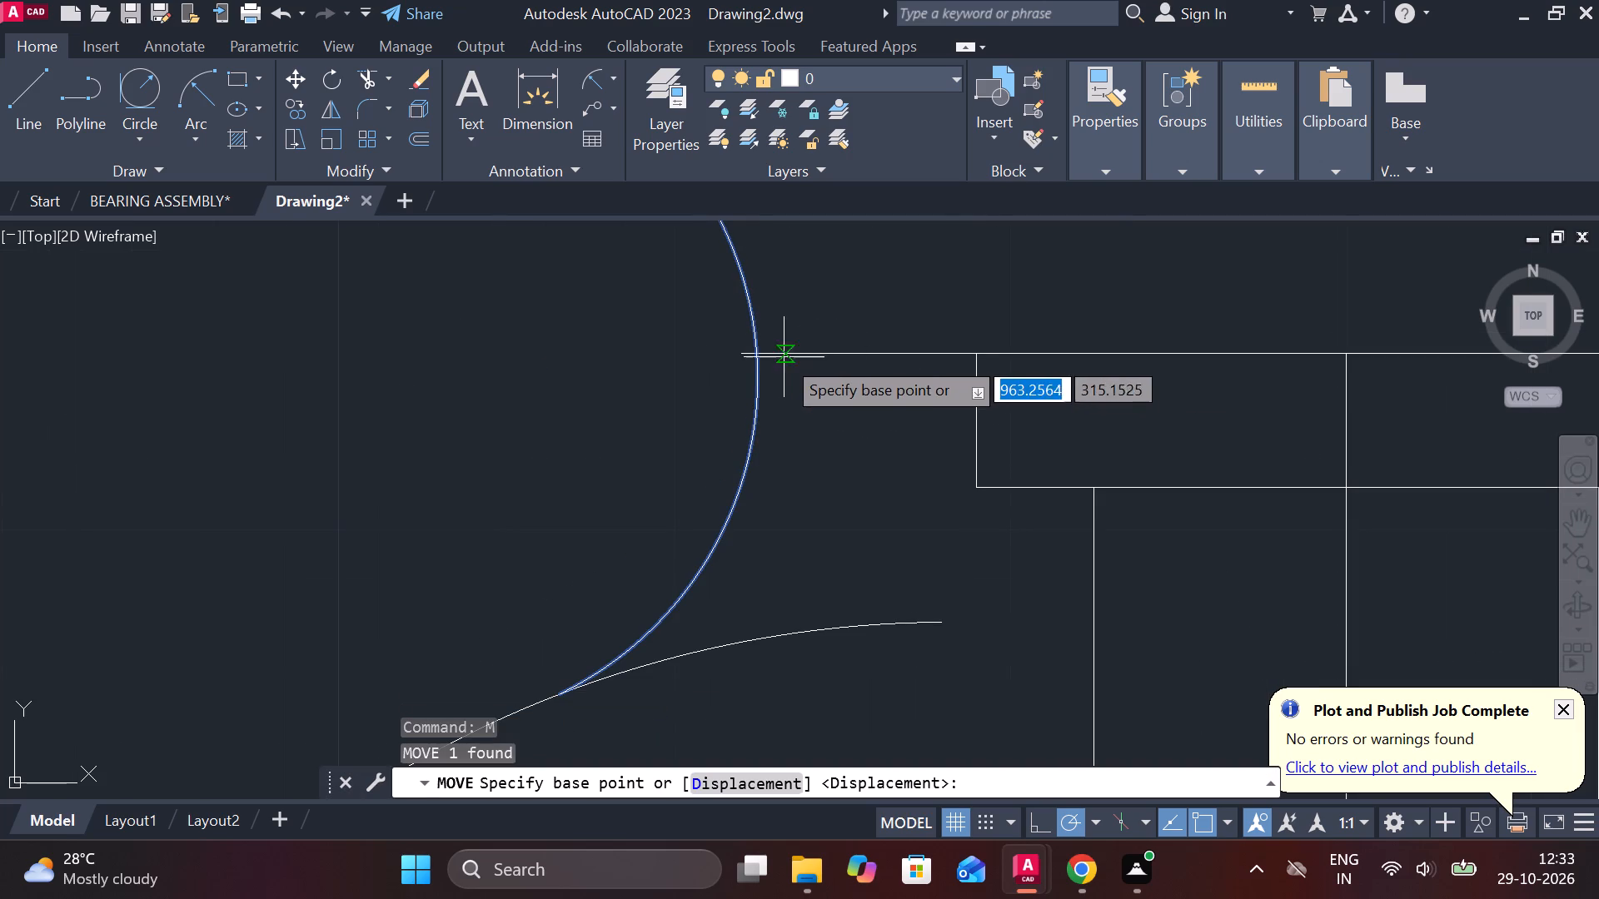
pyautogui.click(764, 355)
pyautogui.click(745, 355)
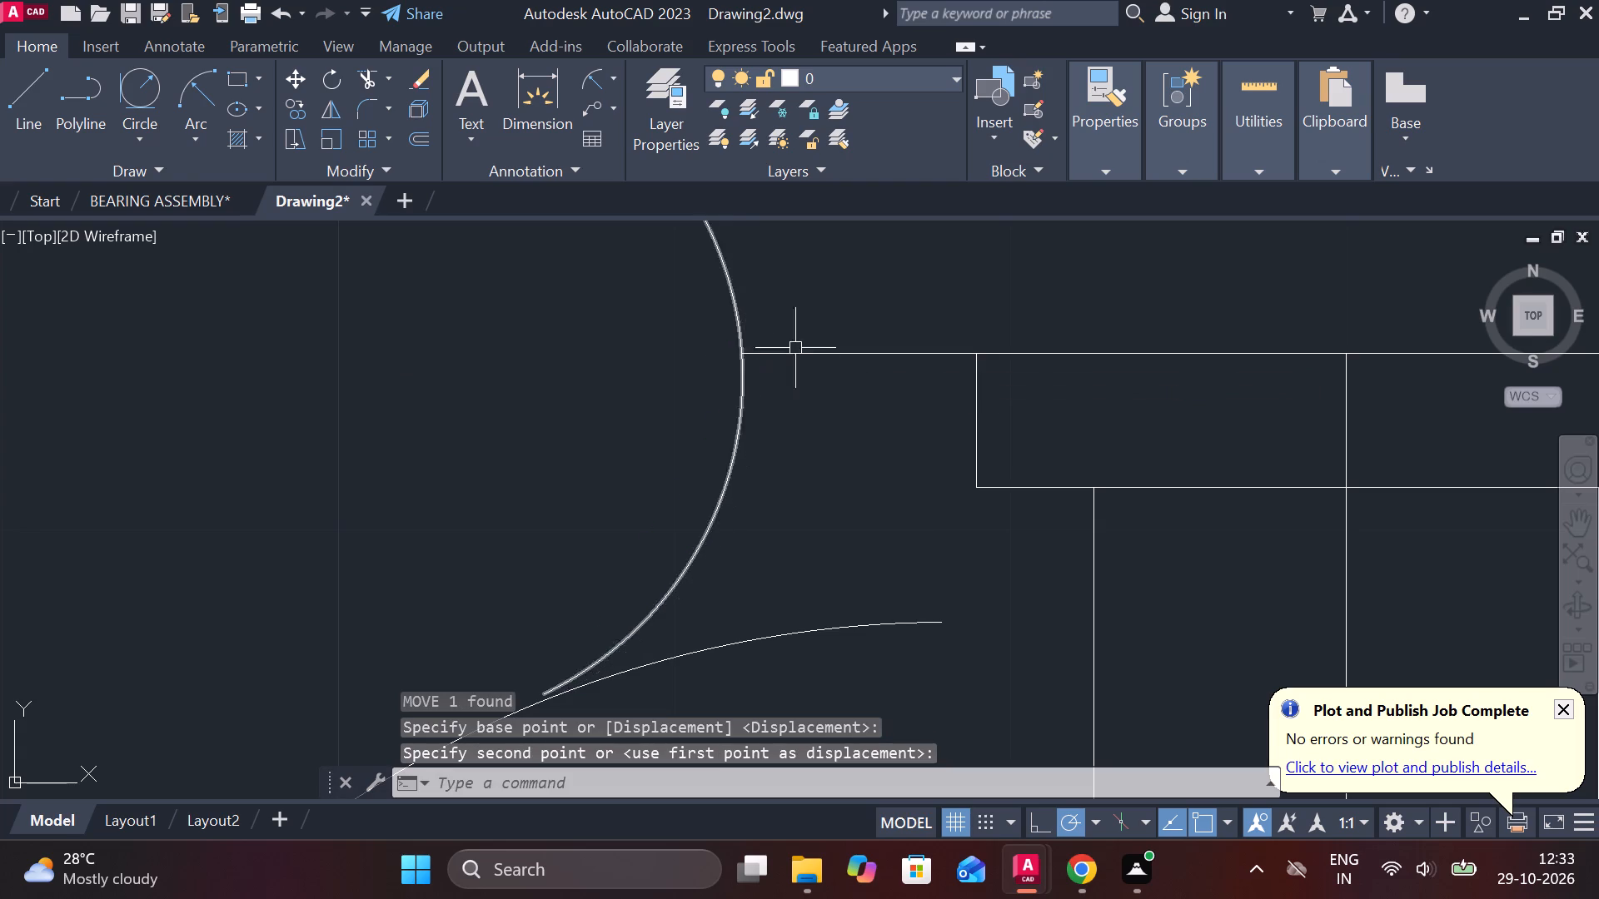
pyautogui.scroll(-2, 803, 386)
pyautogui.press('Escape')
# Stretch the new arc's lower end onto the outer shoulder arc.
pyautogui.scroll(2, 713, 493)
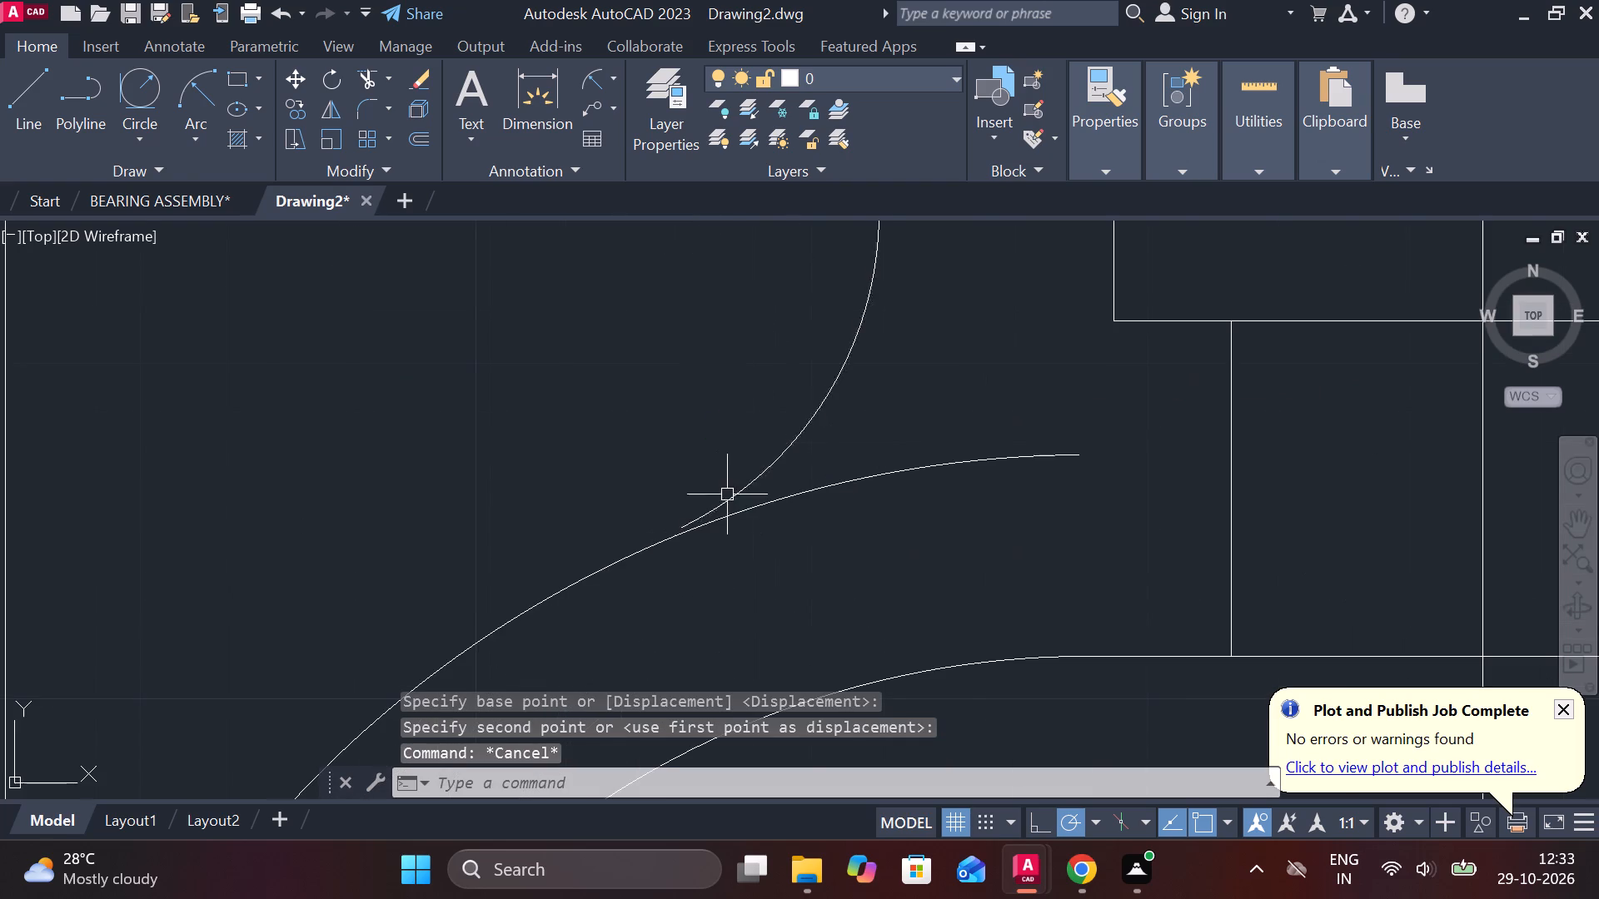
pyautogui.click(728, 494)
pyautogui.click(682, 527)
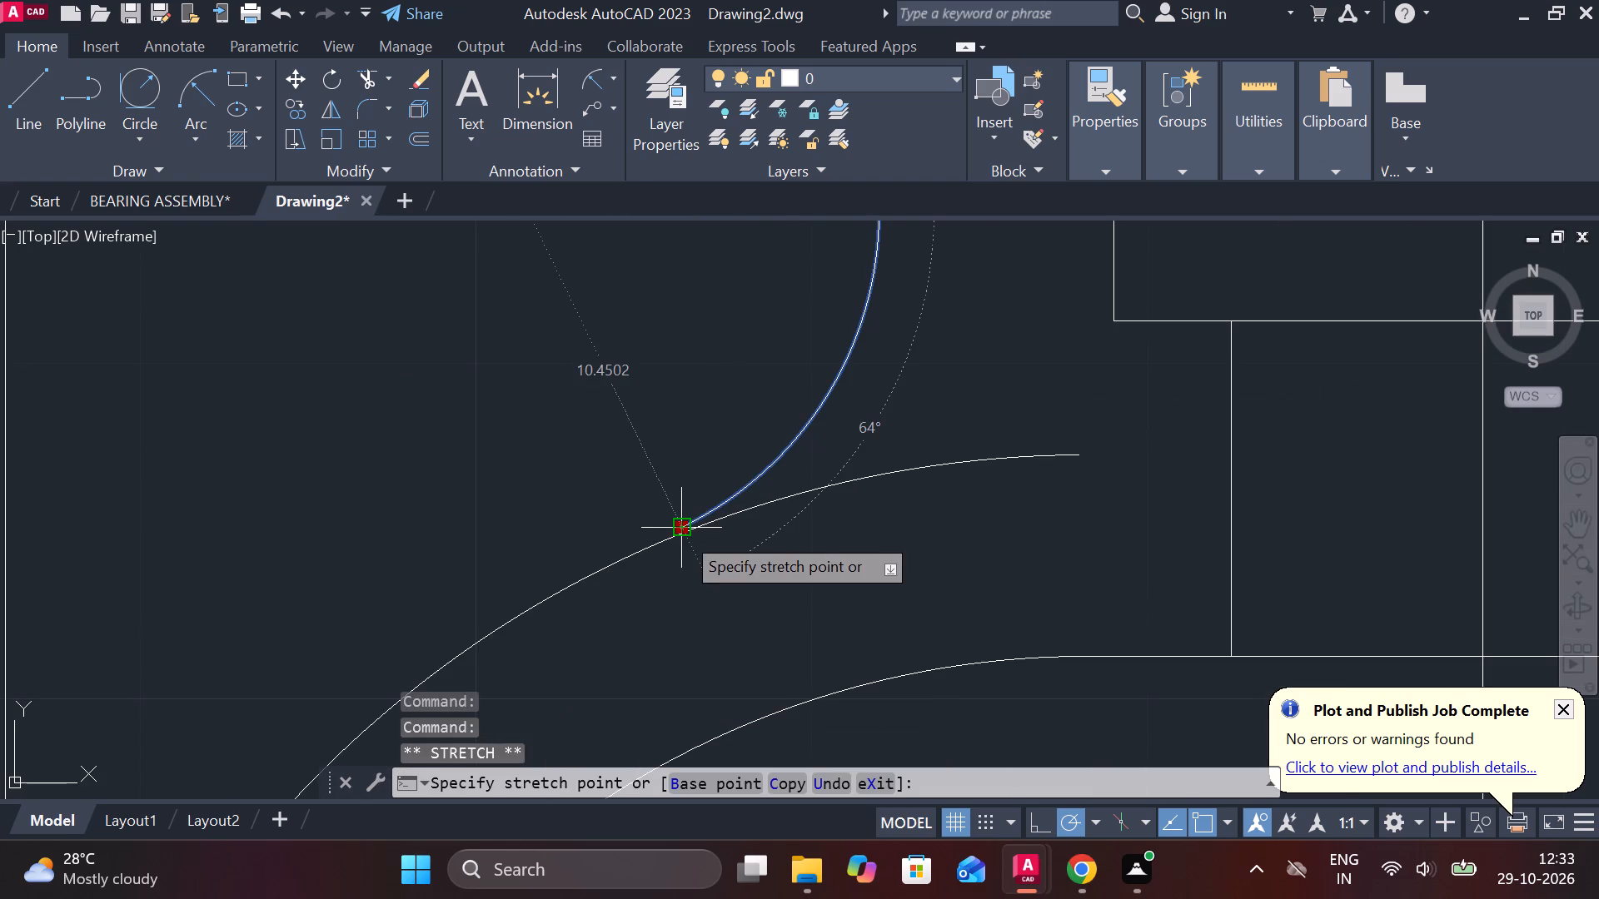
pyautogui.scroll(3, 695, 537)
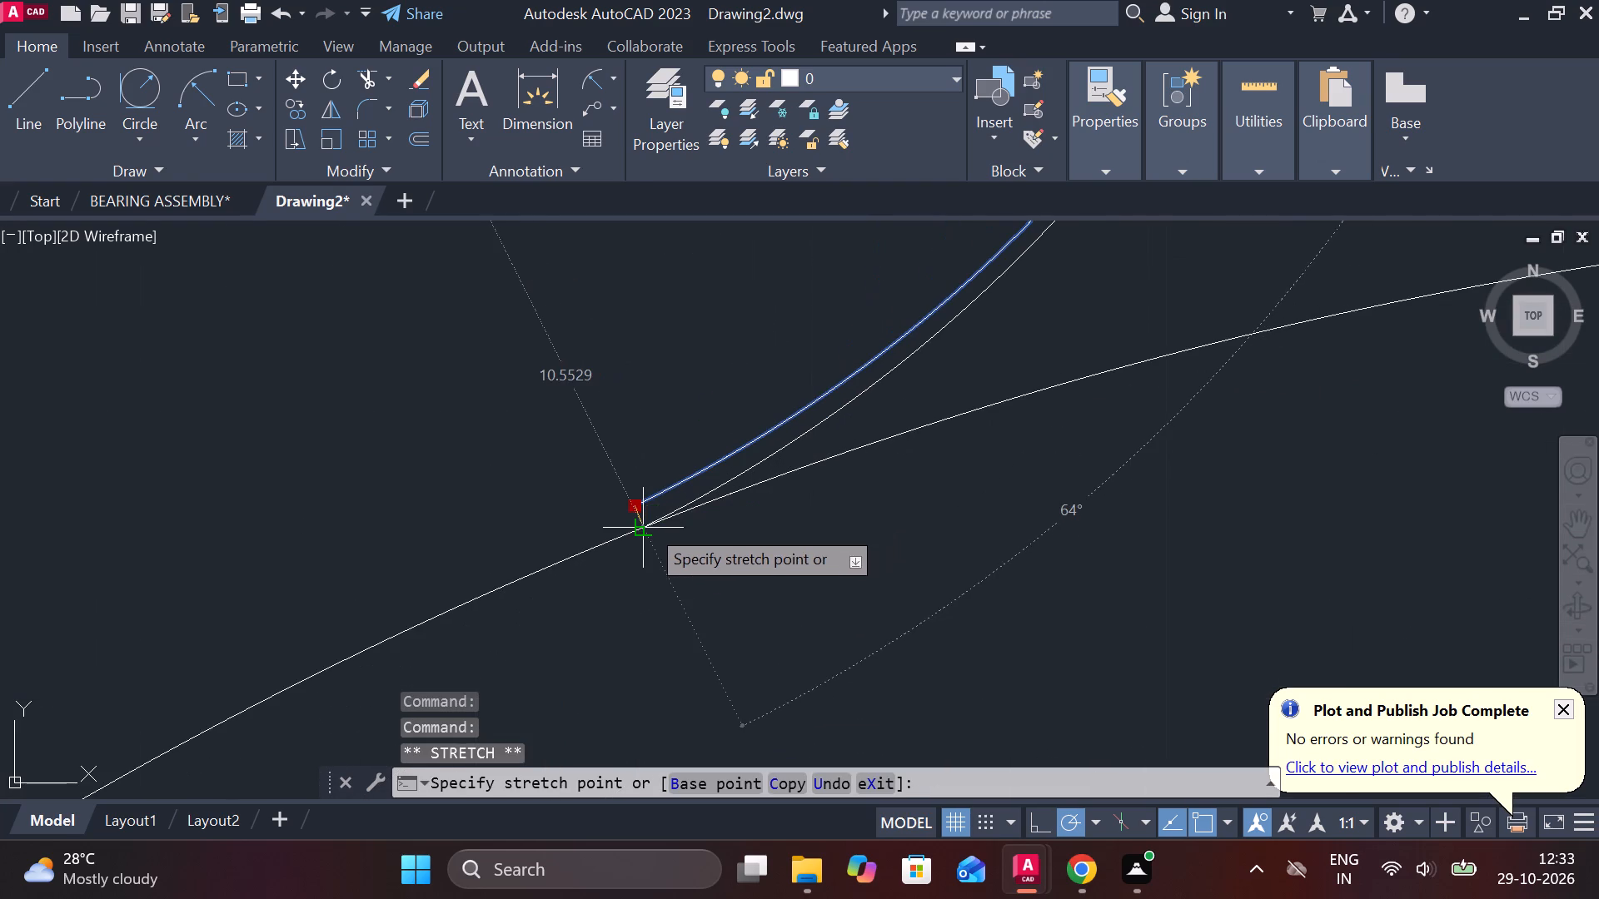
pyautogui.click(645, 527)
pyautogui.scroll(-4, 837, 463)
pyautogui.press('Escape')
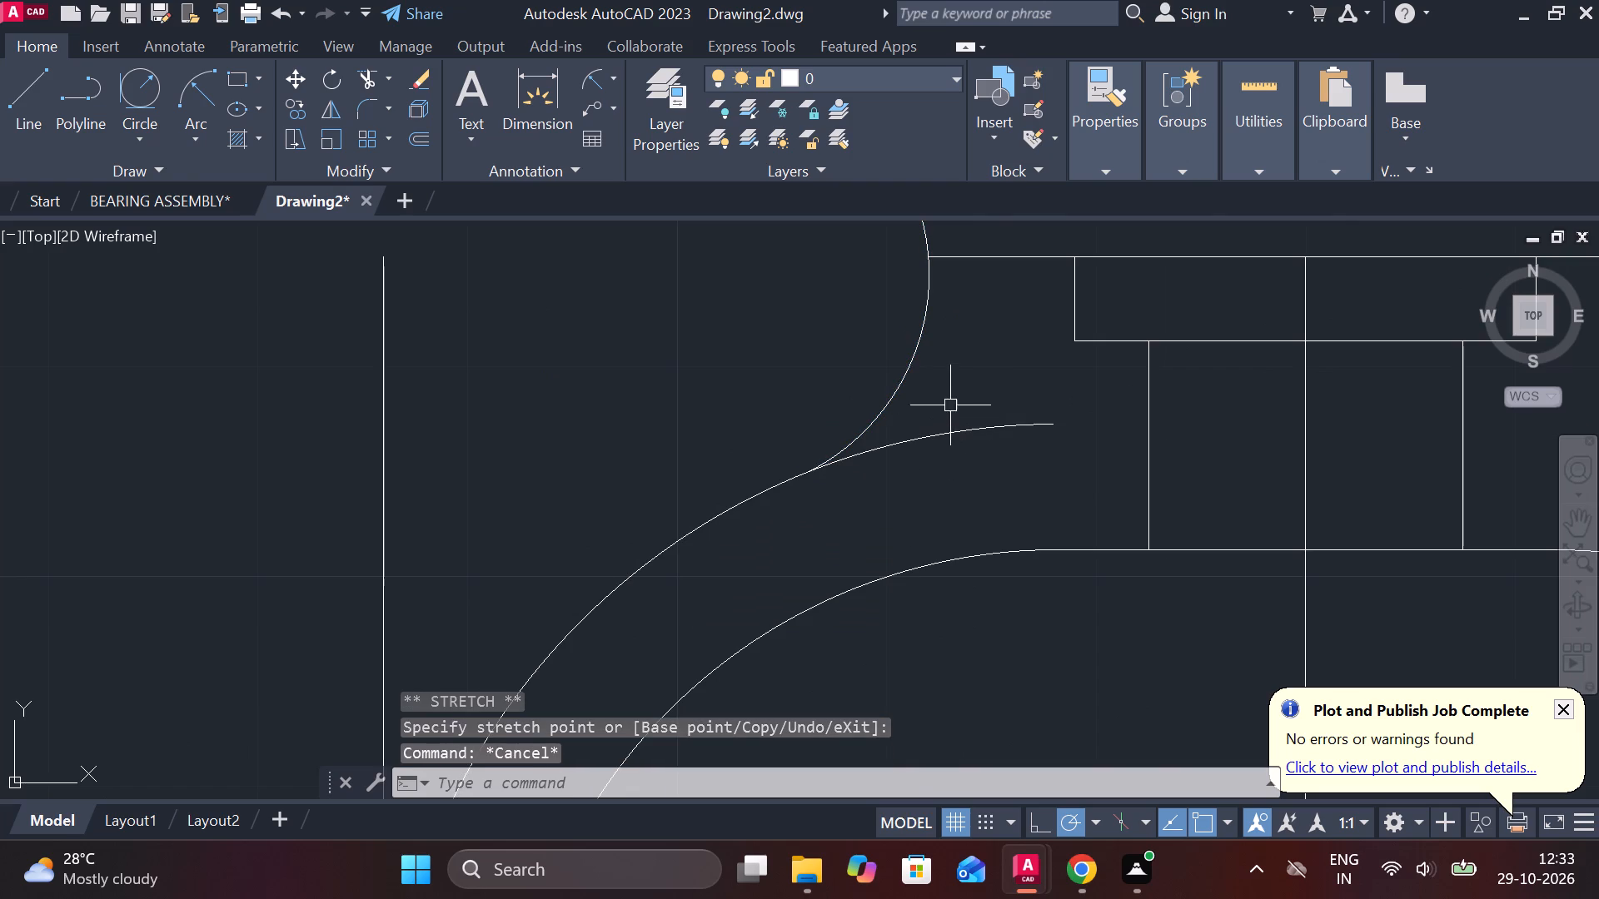
# Check the radius of the new connecting arc with a radius dimension, without placing it.
pyautogui.click(583, 77)
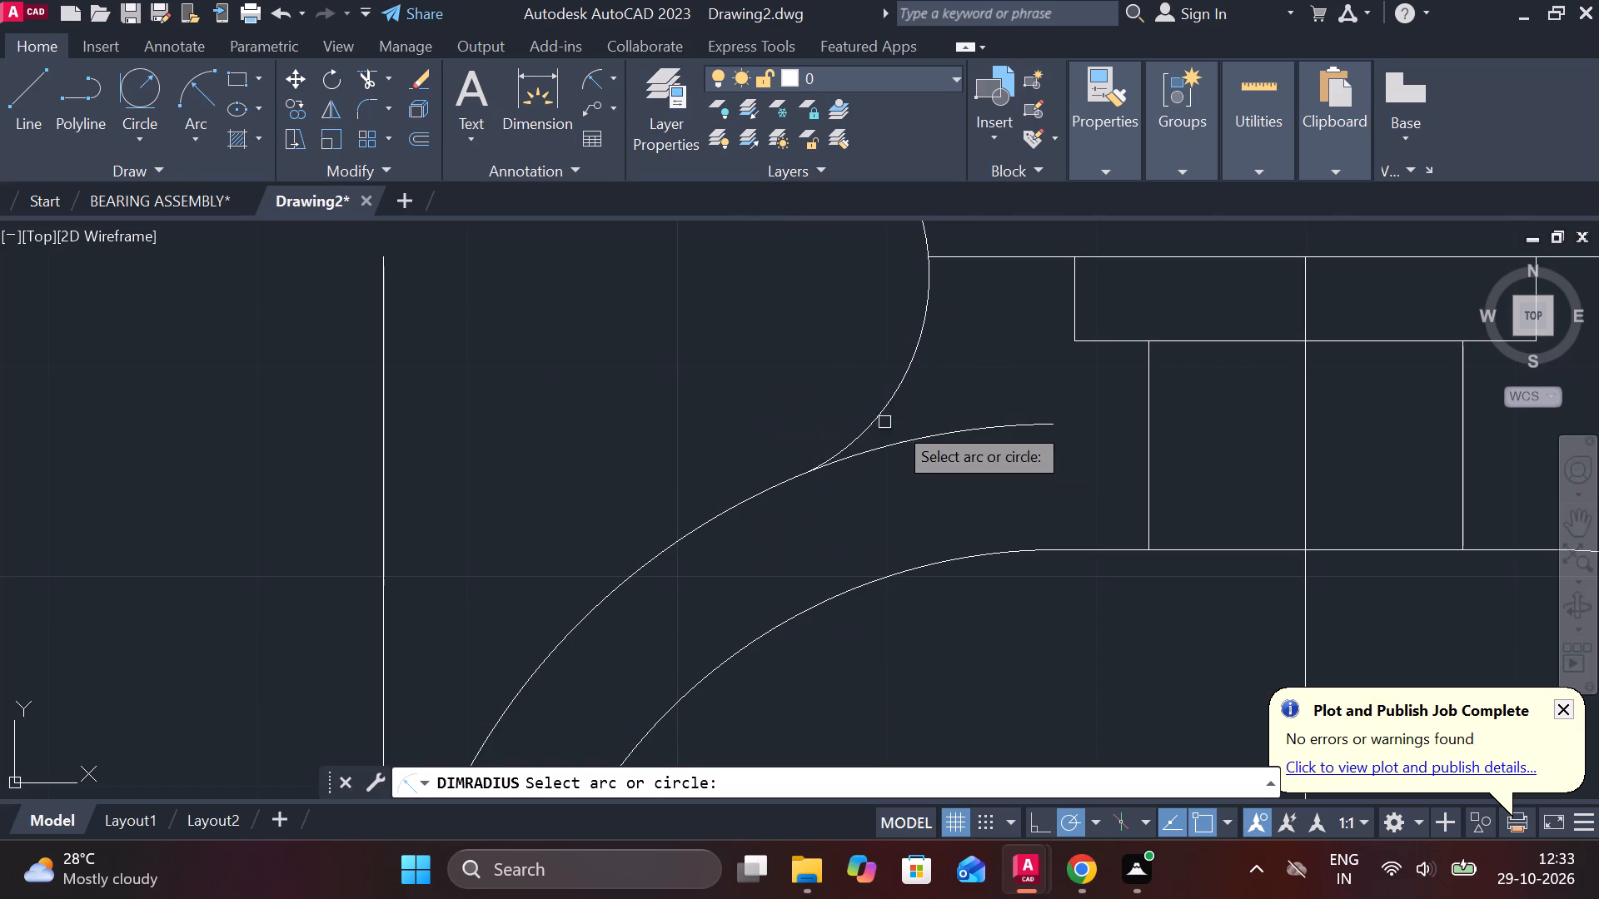
pyautogui.click(898, 375)
pyautogui.scroll(-2, 894, 375)
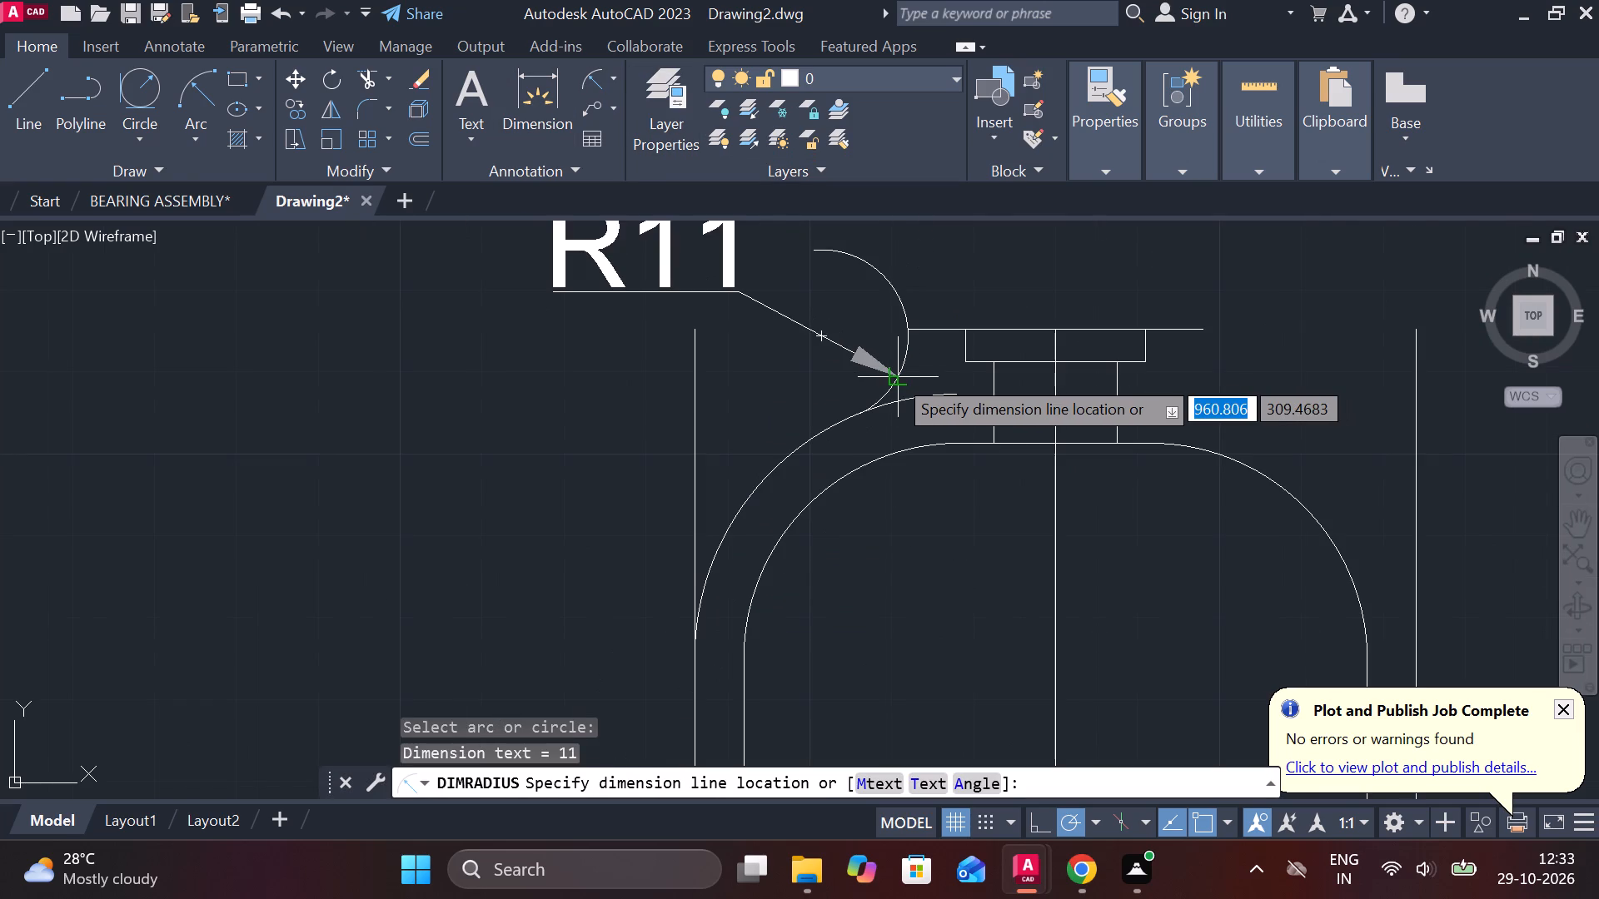
pyautogui.scroll(-1, 894, 375)
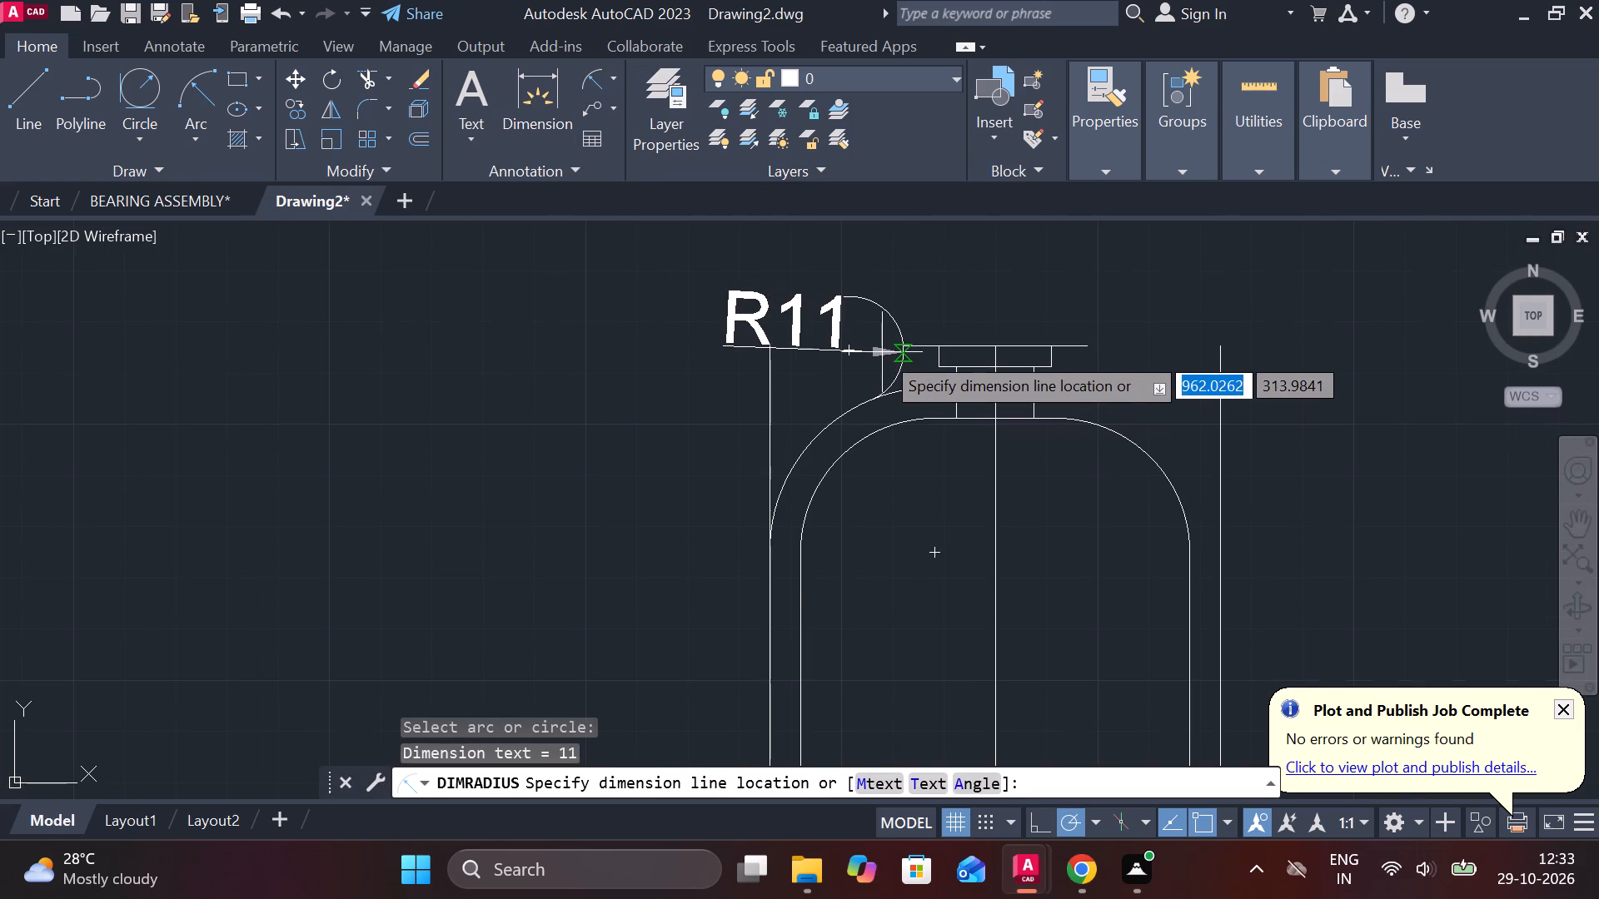
pyautogui.press('Escape')
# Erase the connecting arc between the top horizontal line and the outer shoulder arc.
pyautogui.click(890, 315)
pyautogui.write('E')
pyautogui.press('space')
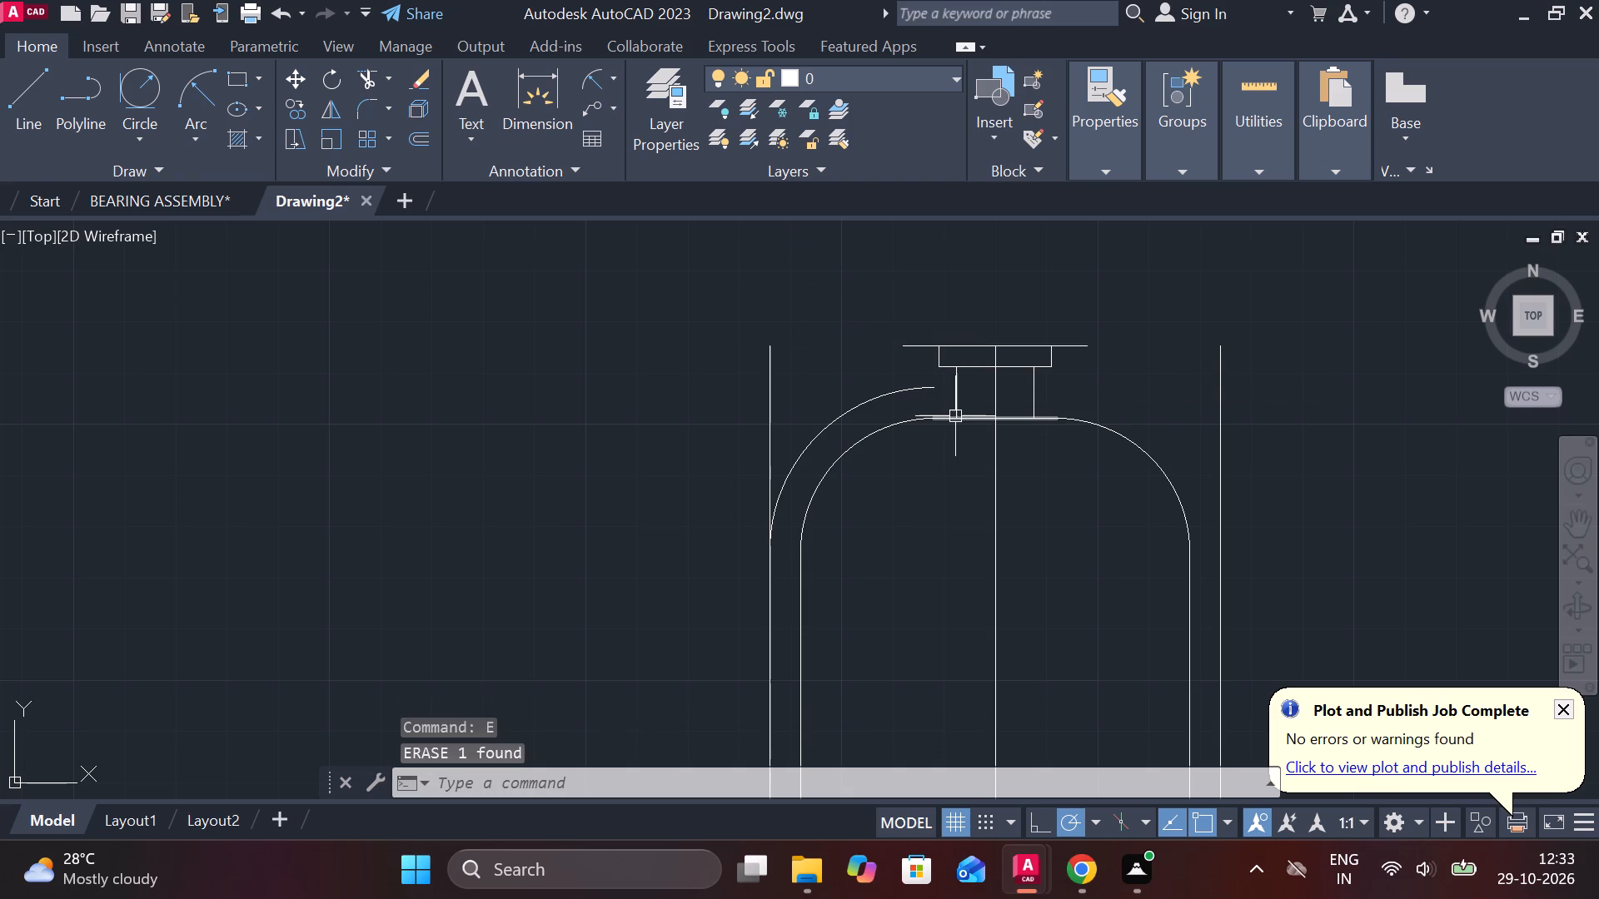
# Draw a vertical line from the top horizontal line's left end down to just past the outer shoulder arc.
pyautogui.press('l')
pyautogui.press('Return')
pyautogui.click(899, 348)
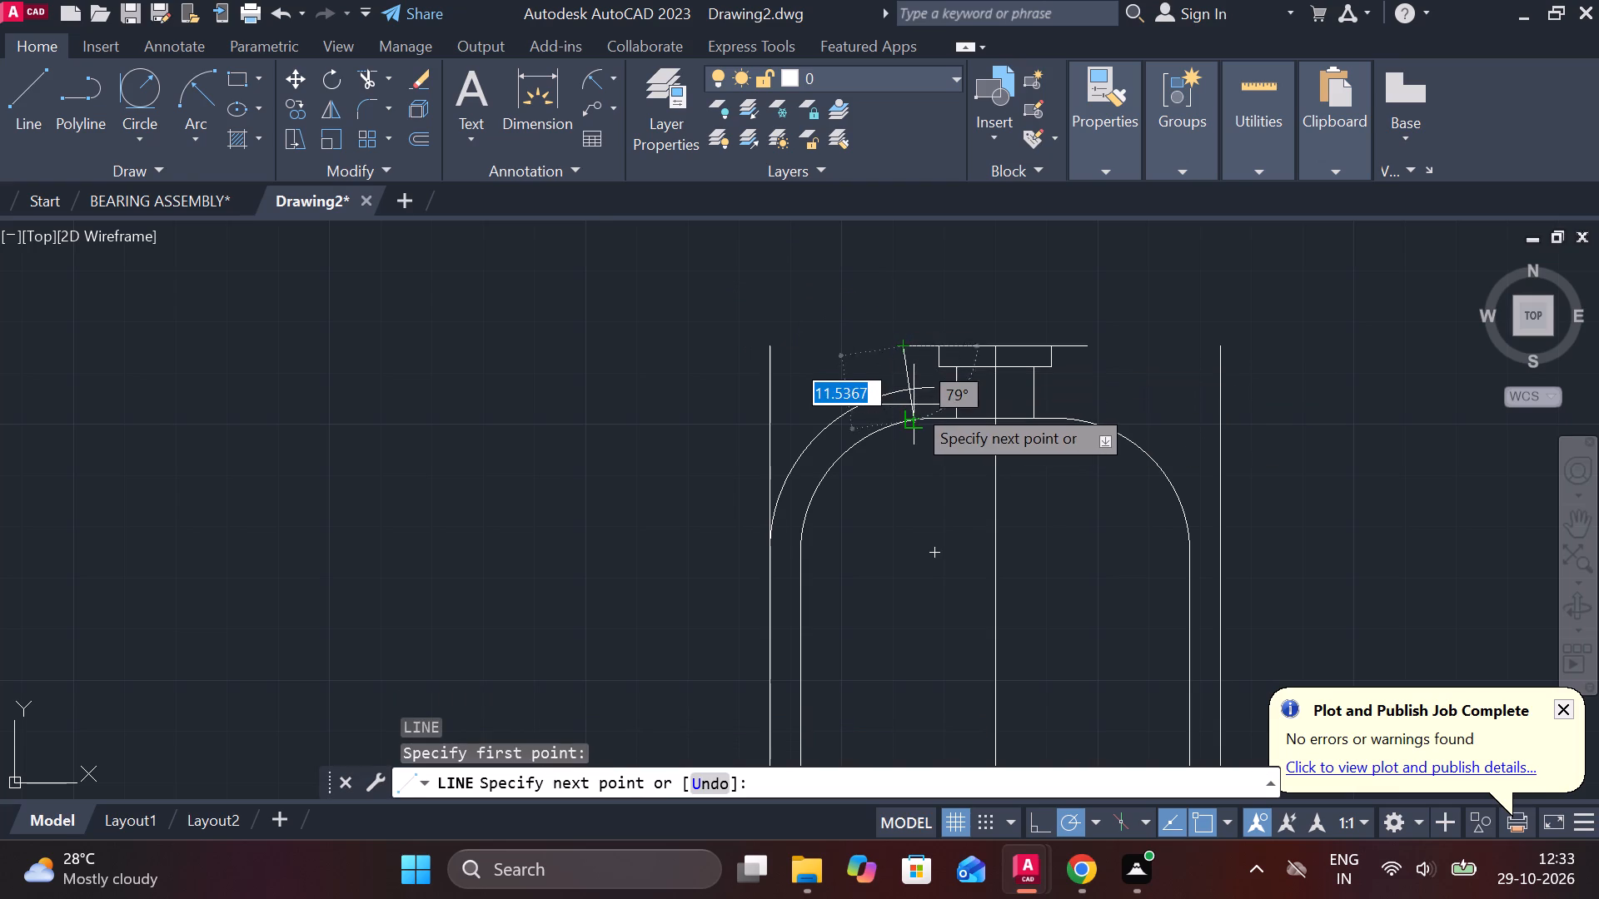
pyautogui.scroll(2, 914, 405)
pyautogui.click(892, 390)
pyautogui.press('Escape')
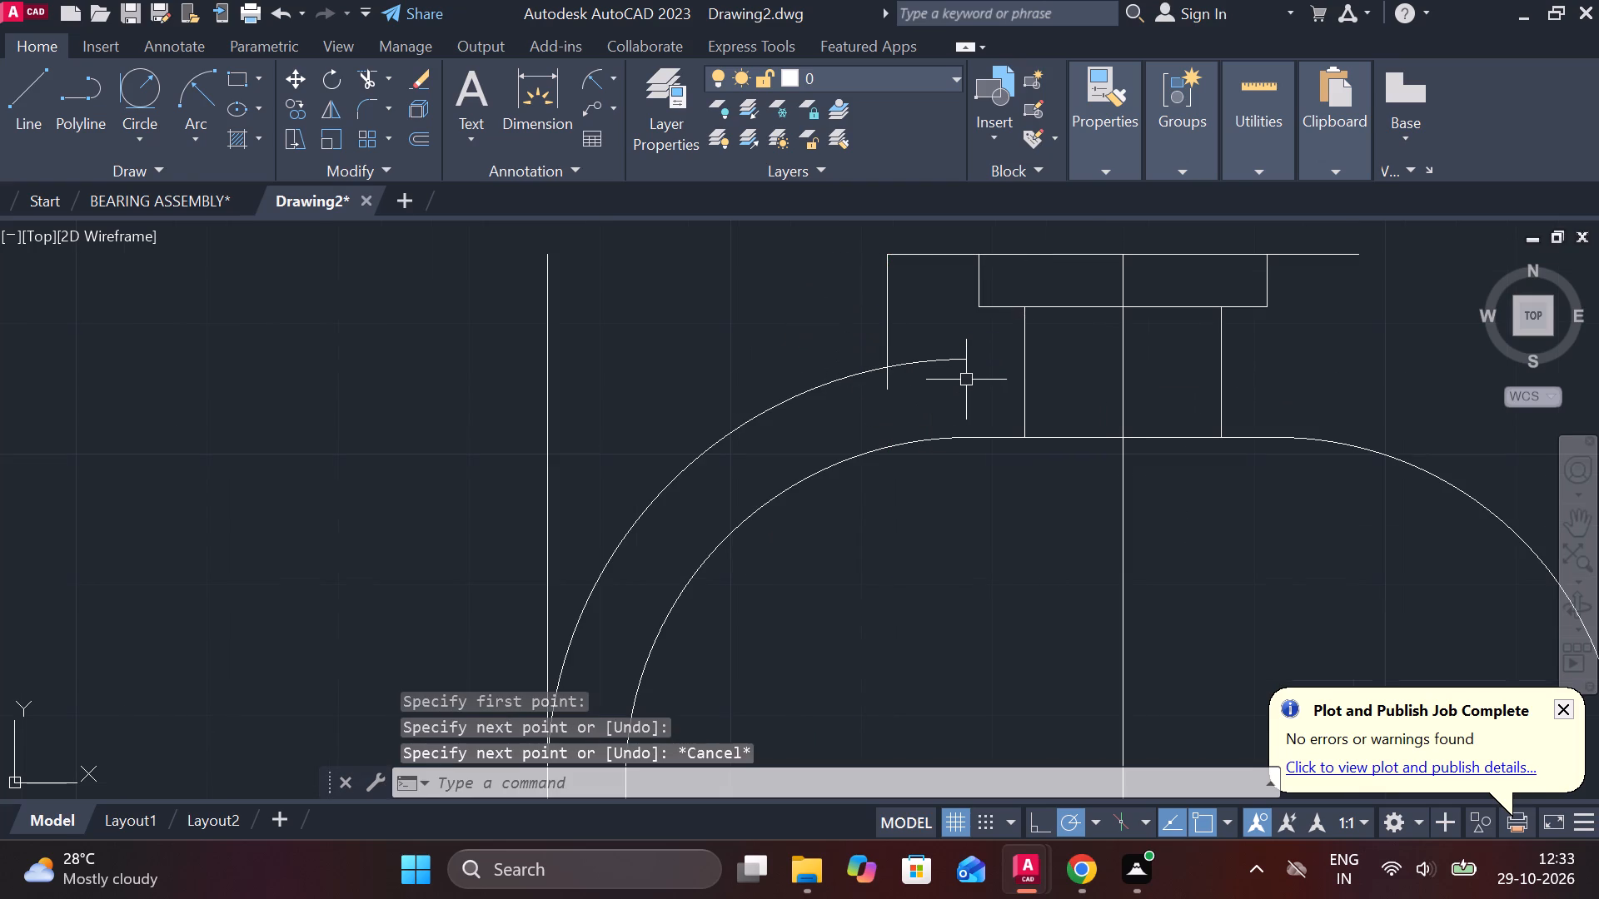
# Trim the outer shoulder arc beyond the new vertical line and the line's overhang below the arc.
pyautogui.write('TR')
pyautogui.press('space')
pyautogui.click(910, 358)
pyautogui.click(889, 387)
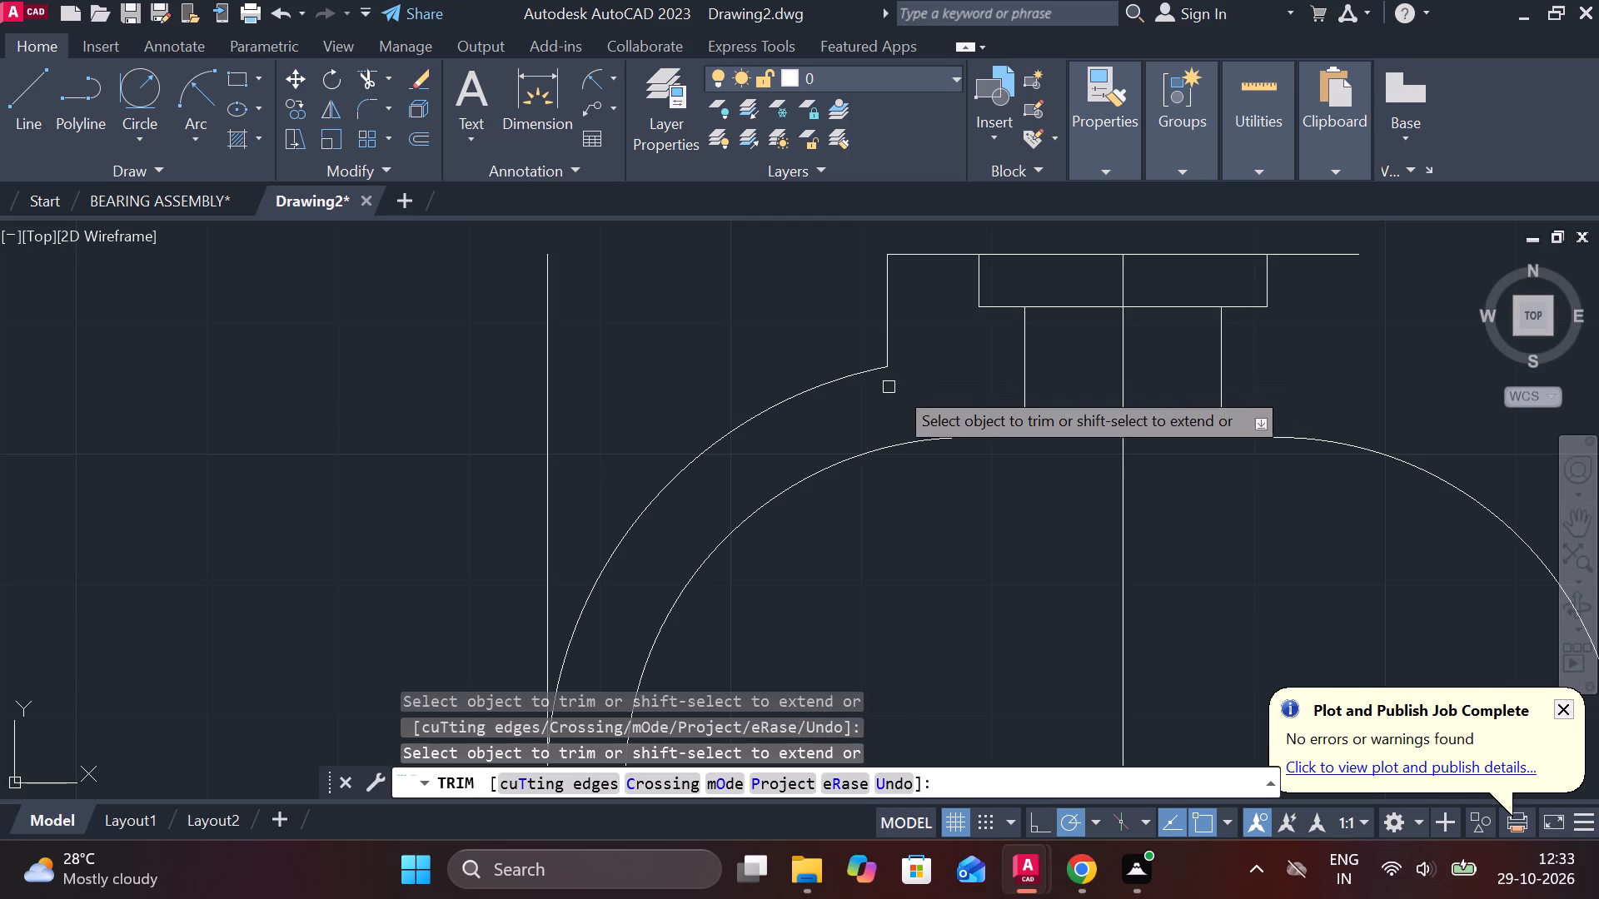
pyautogui.press('Escape')
# Draw a radius 15 circle tangent to the outer shoulder arc and the new vertical line.
pyautogui.click(127, 107)
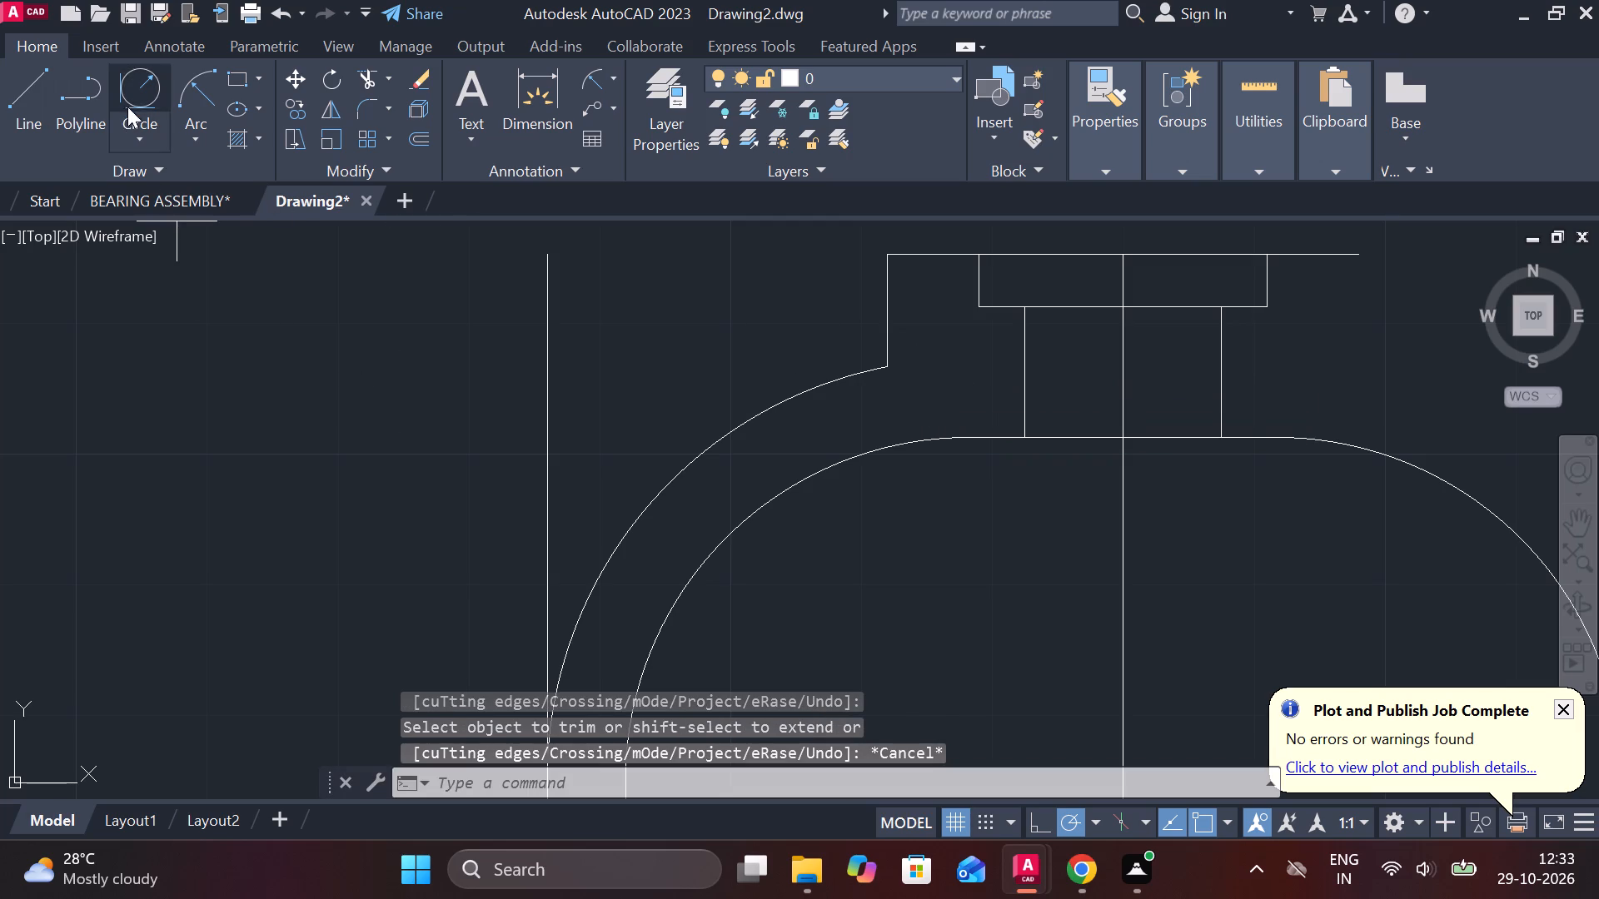
pyautogui.click(799, 396)
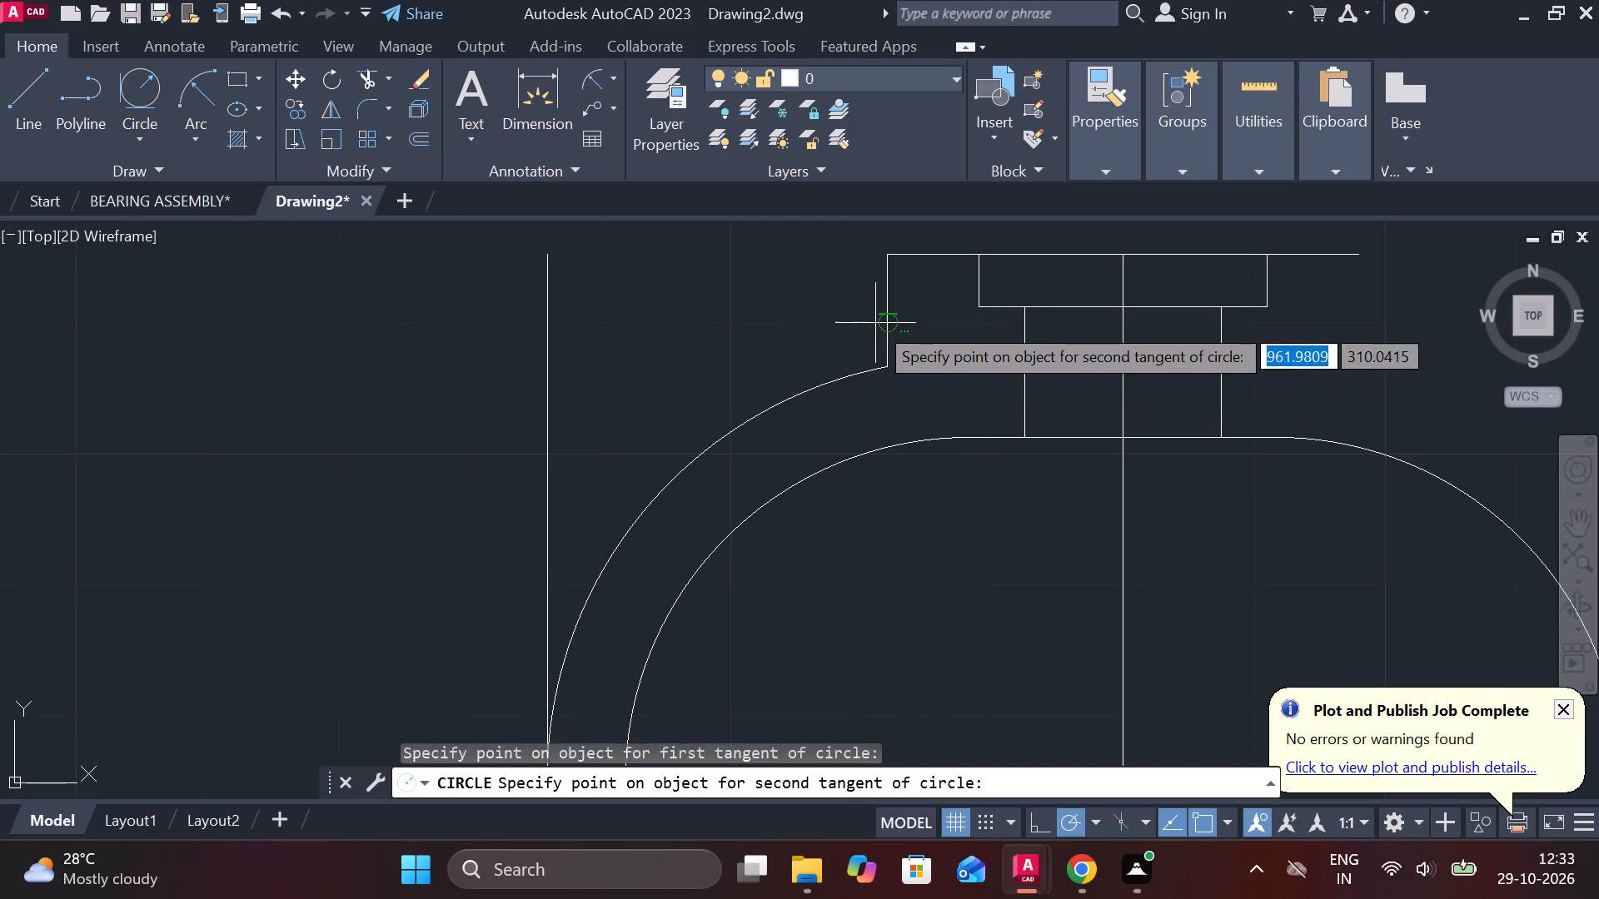
pyautogui.click(875, 321)
pyautogui.write('15')
pyautogui.press('space')
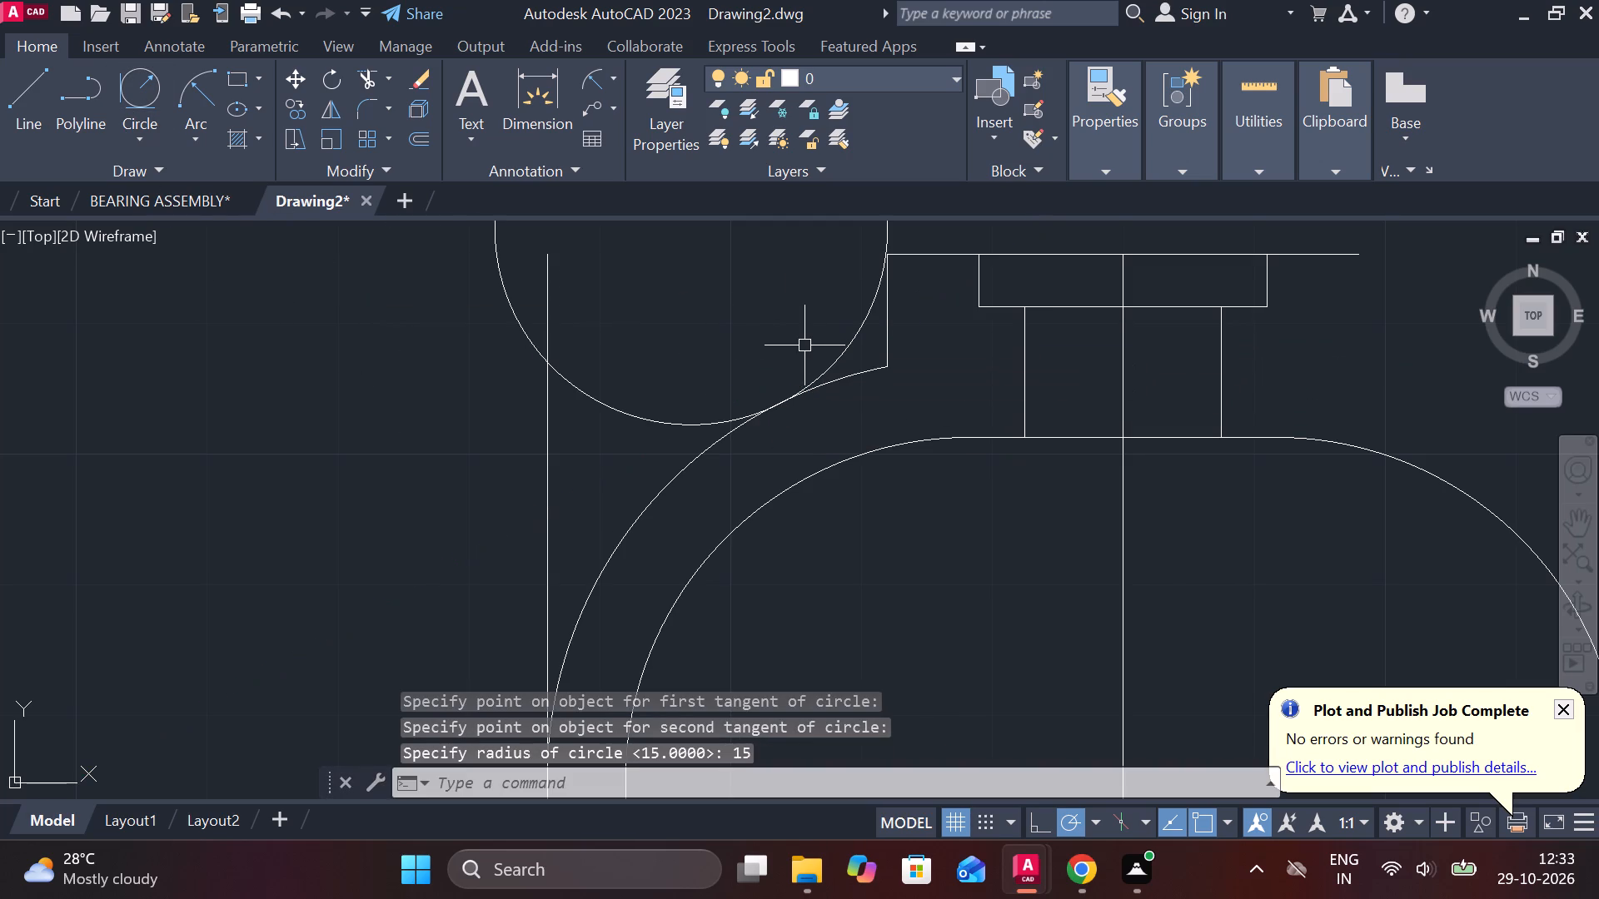
pyautogui.scroll(2, 917, 250)
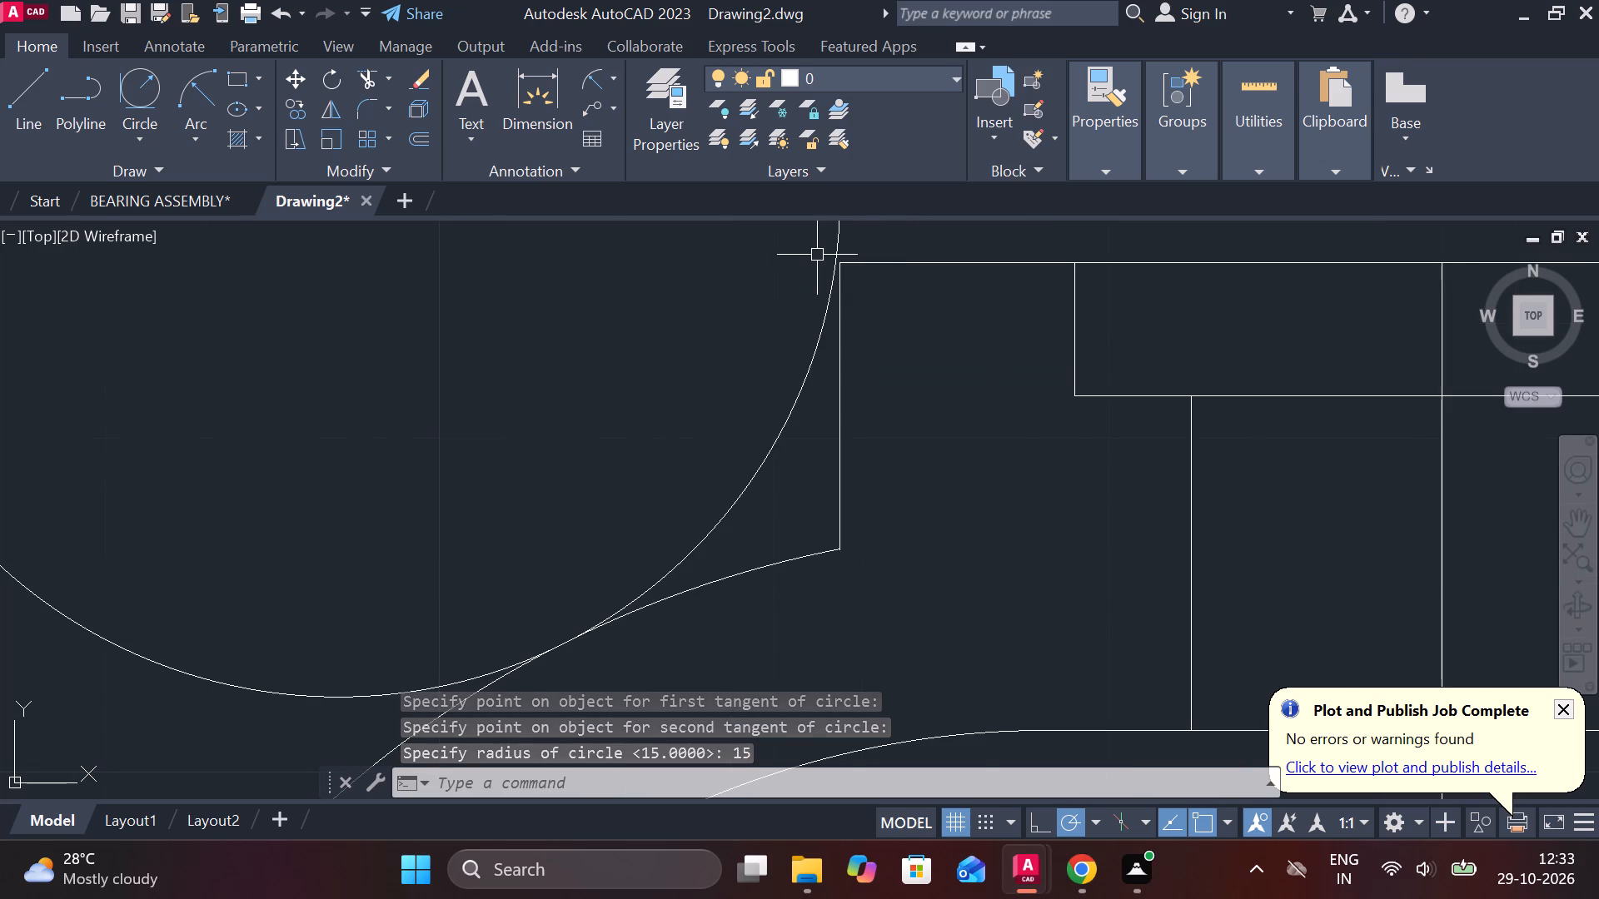
pyautogui.press('Escape')
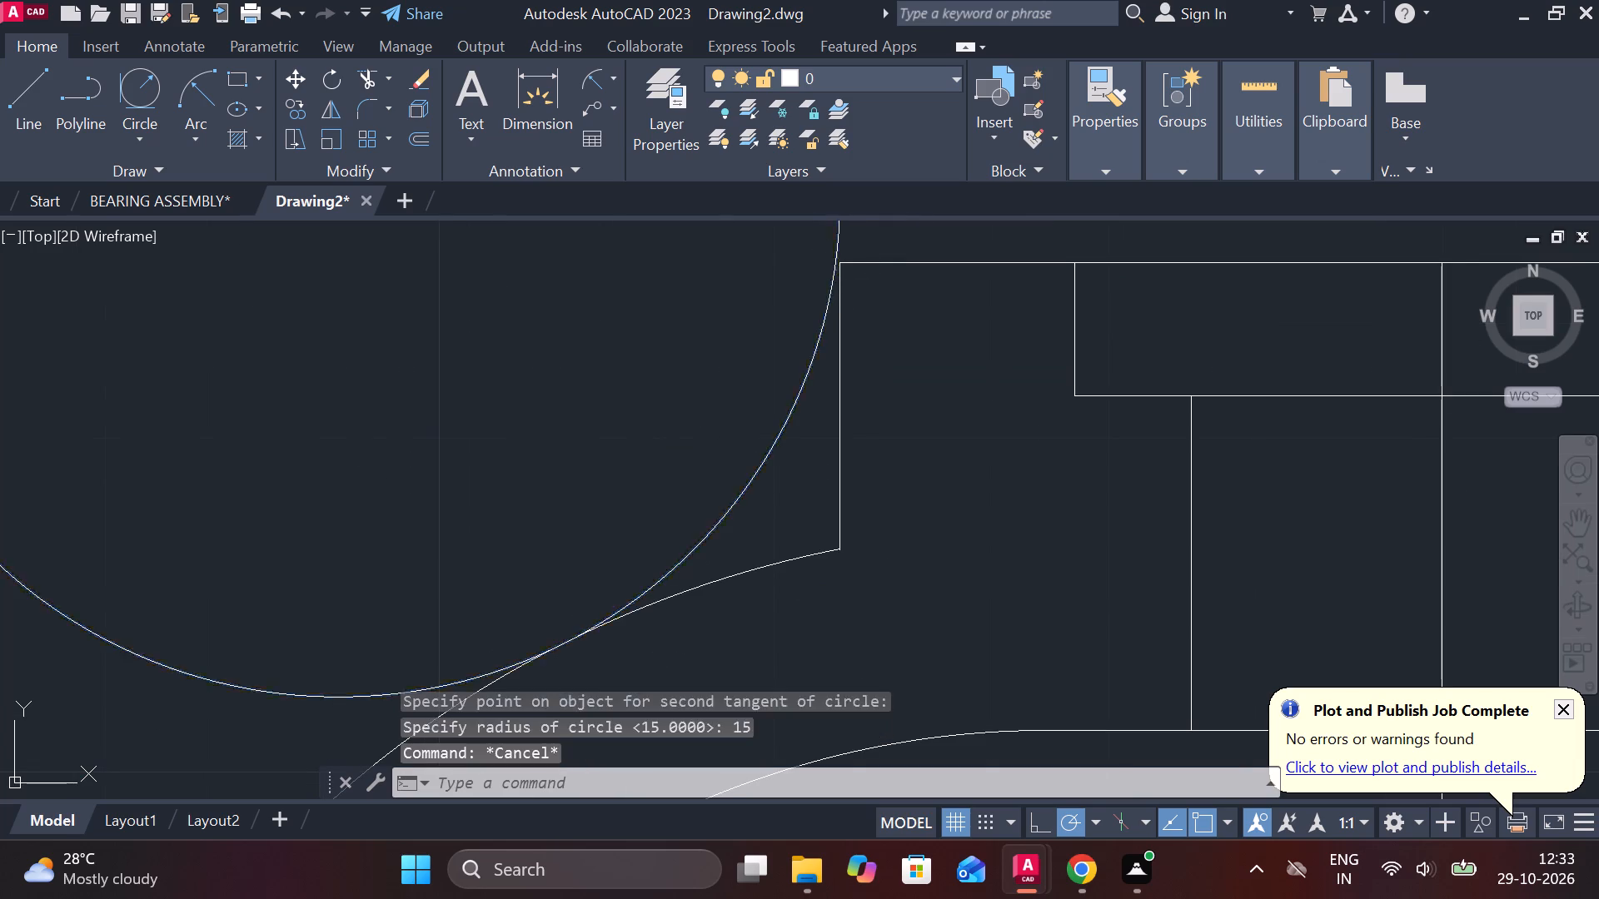
# Move the radius 15 circle slightly right so it passes through the corner of the top horizontal and vertical lines.
pyautogui.click(828, 283)
pyautogui.press('m')
pyautogui.press('Return')
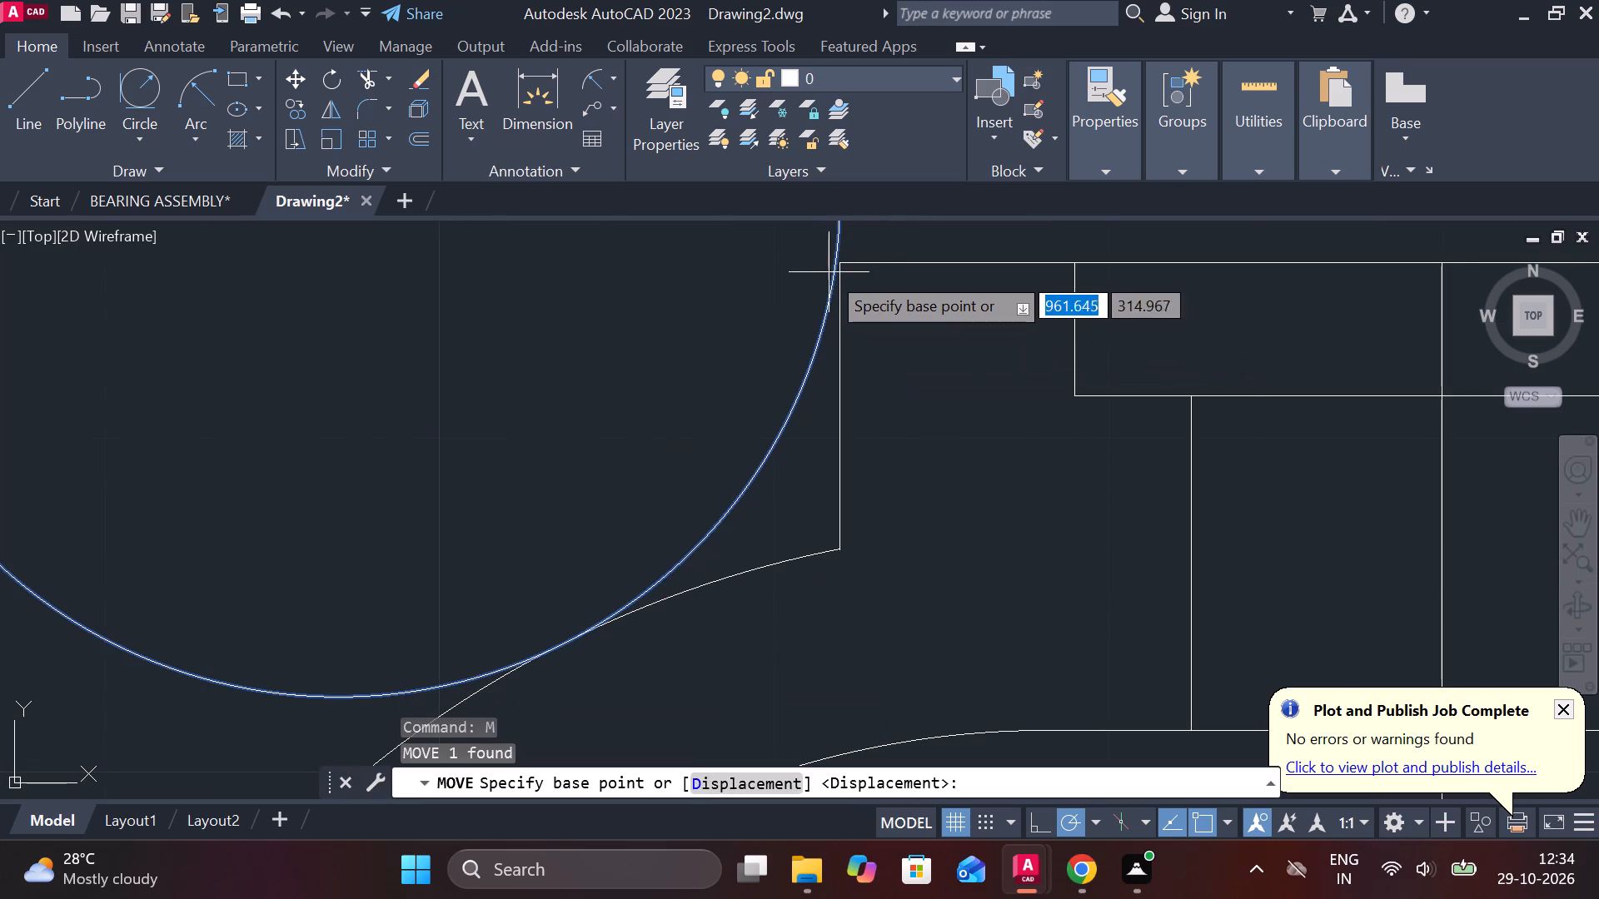
pyautogui.scroll(2, 828, 272)
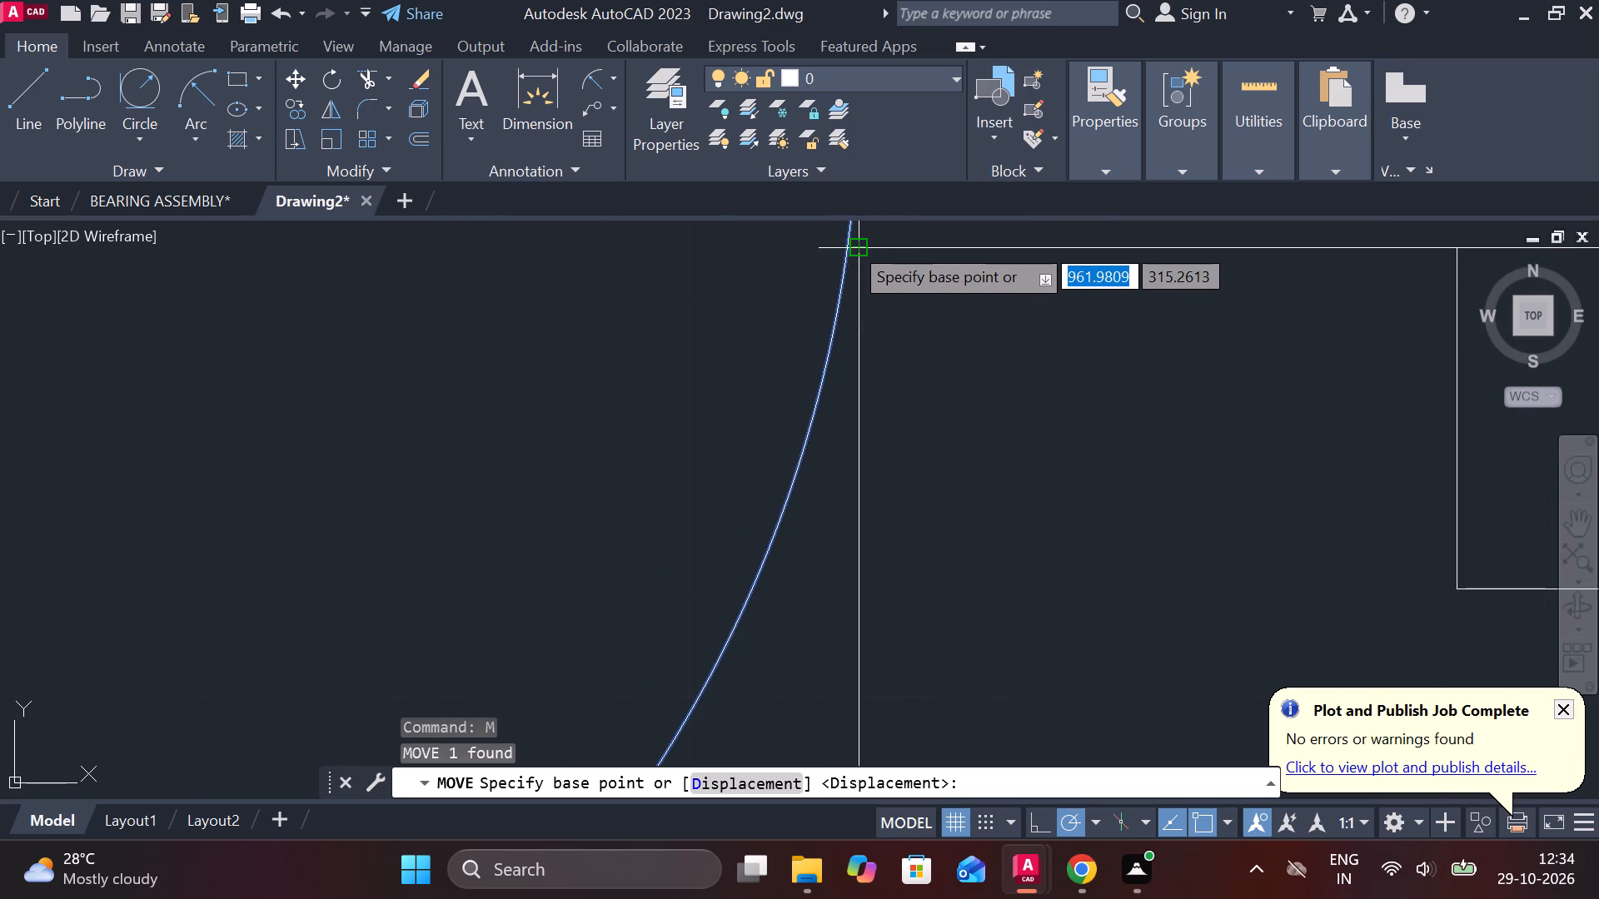
pyautogui.click(841, 246)
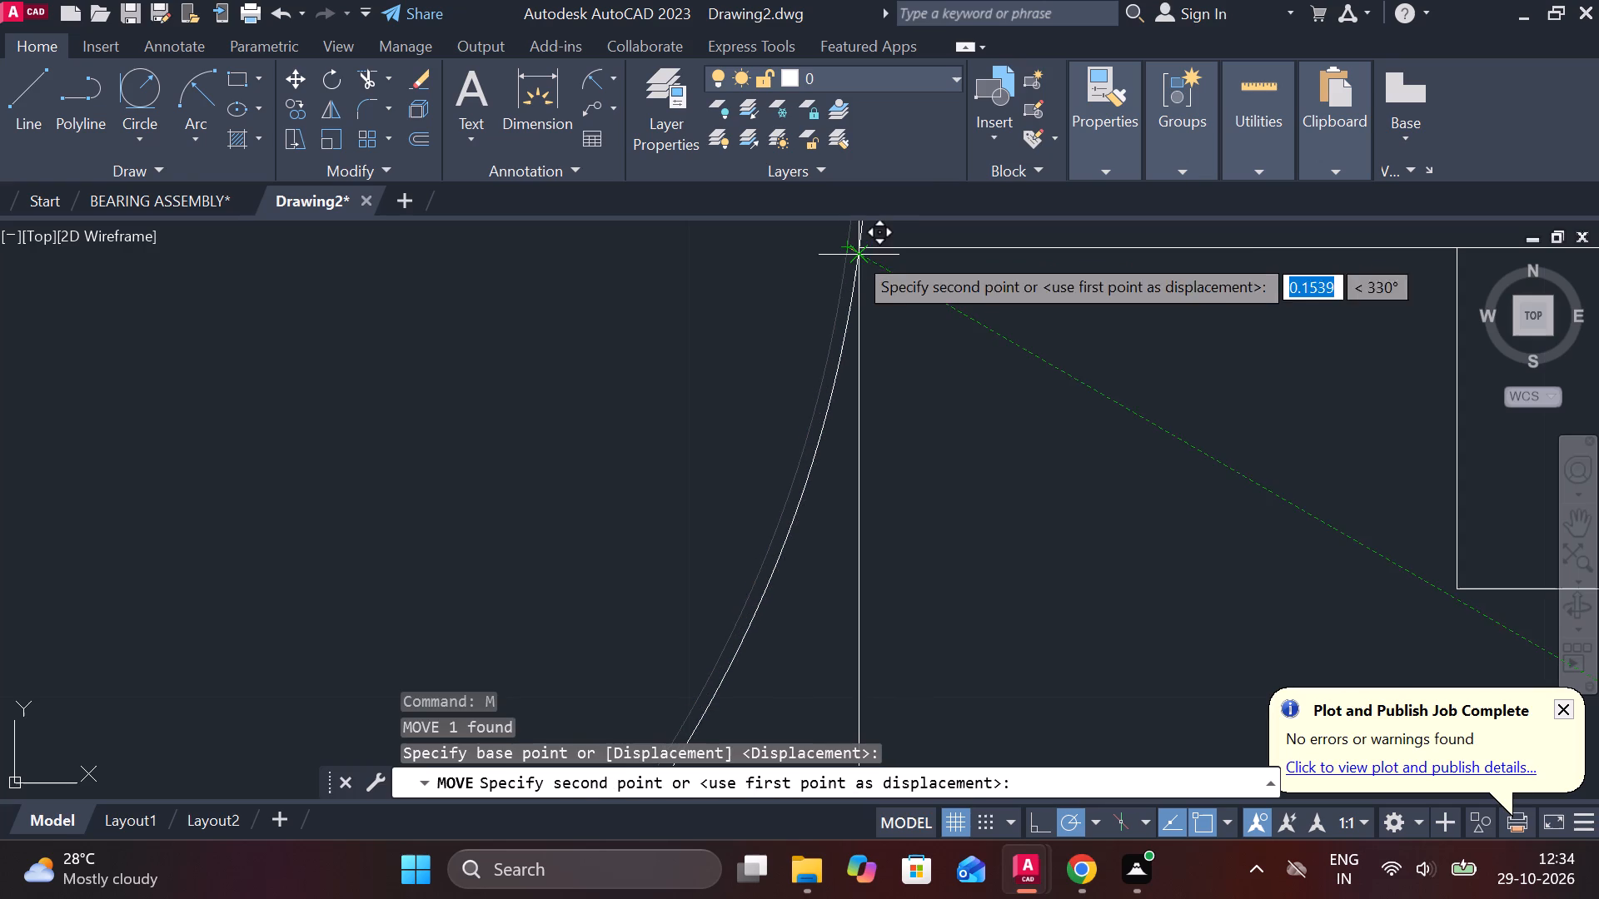
pyautogui.click(854, 249)
pyautogui.scroll(-2, 872, 277)
pyautogui.scroll(-1, 960, 346)
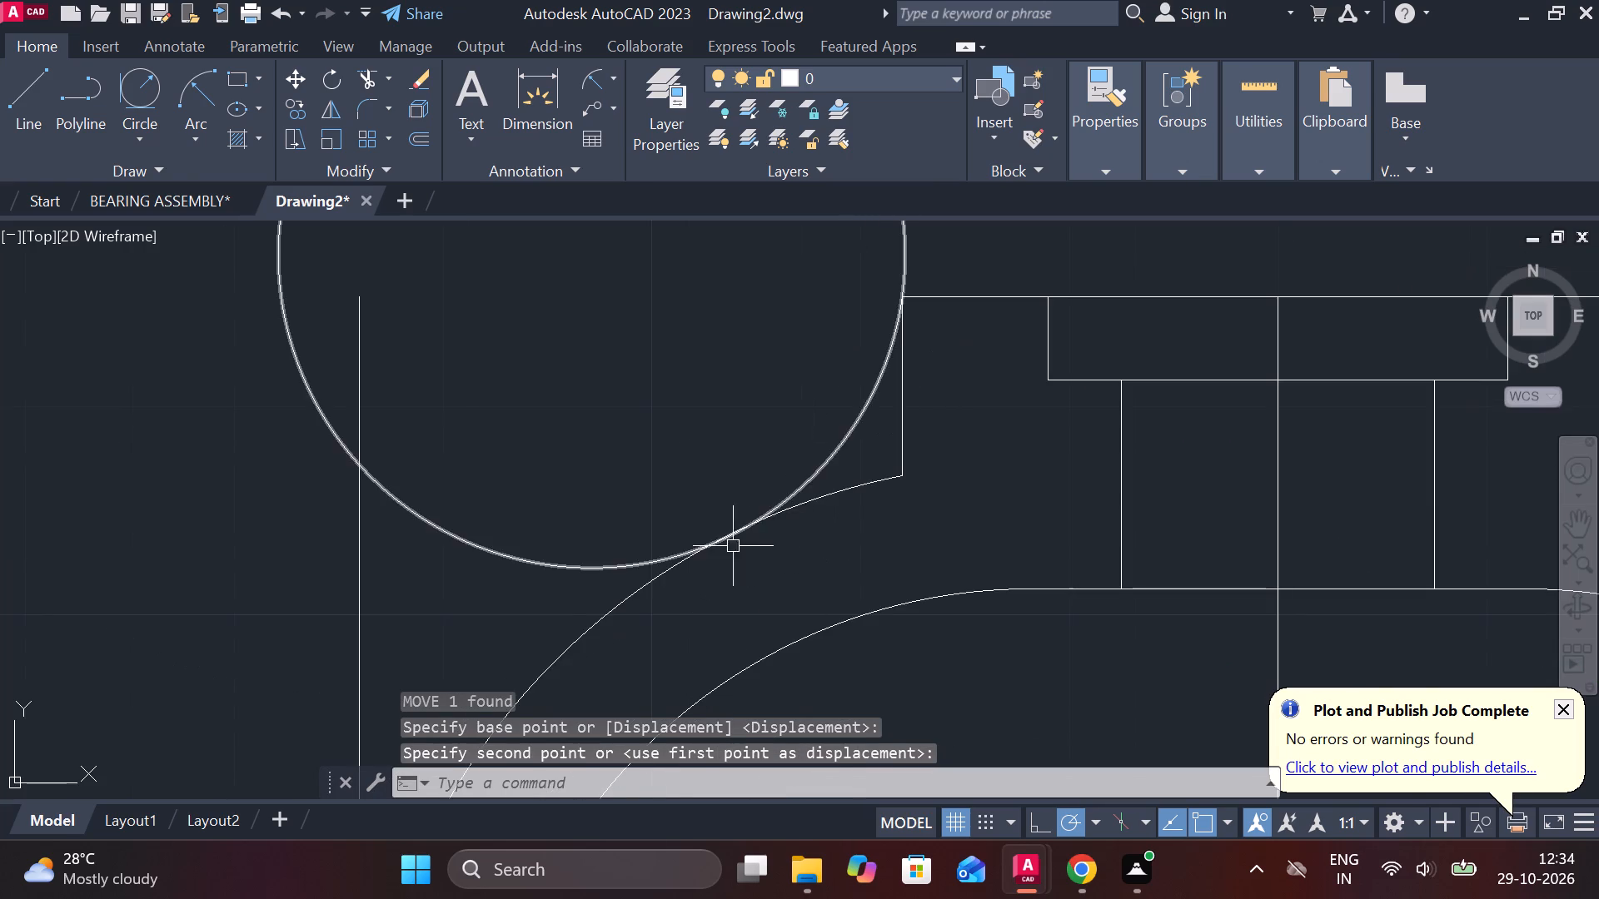
# Move the radius 15 circle slightly up so its lower edge just touches the outer shoulder arc.
pyautogui.scroll(2, 725, 561)
pyautogui.click(733, 509)
pyautogui.scroll(1, 733, 509)
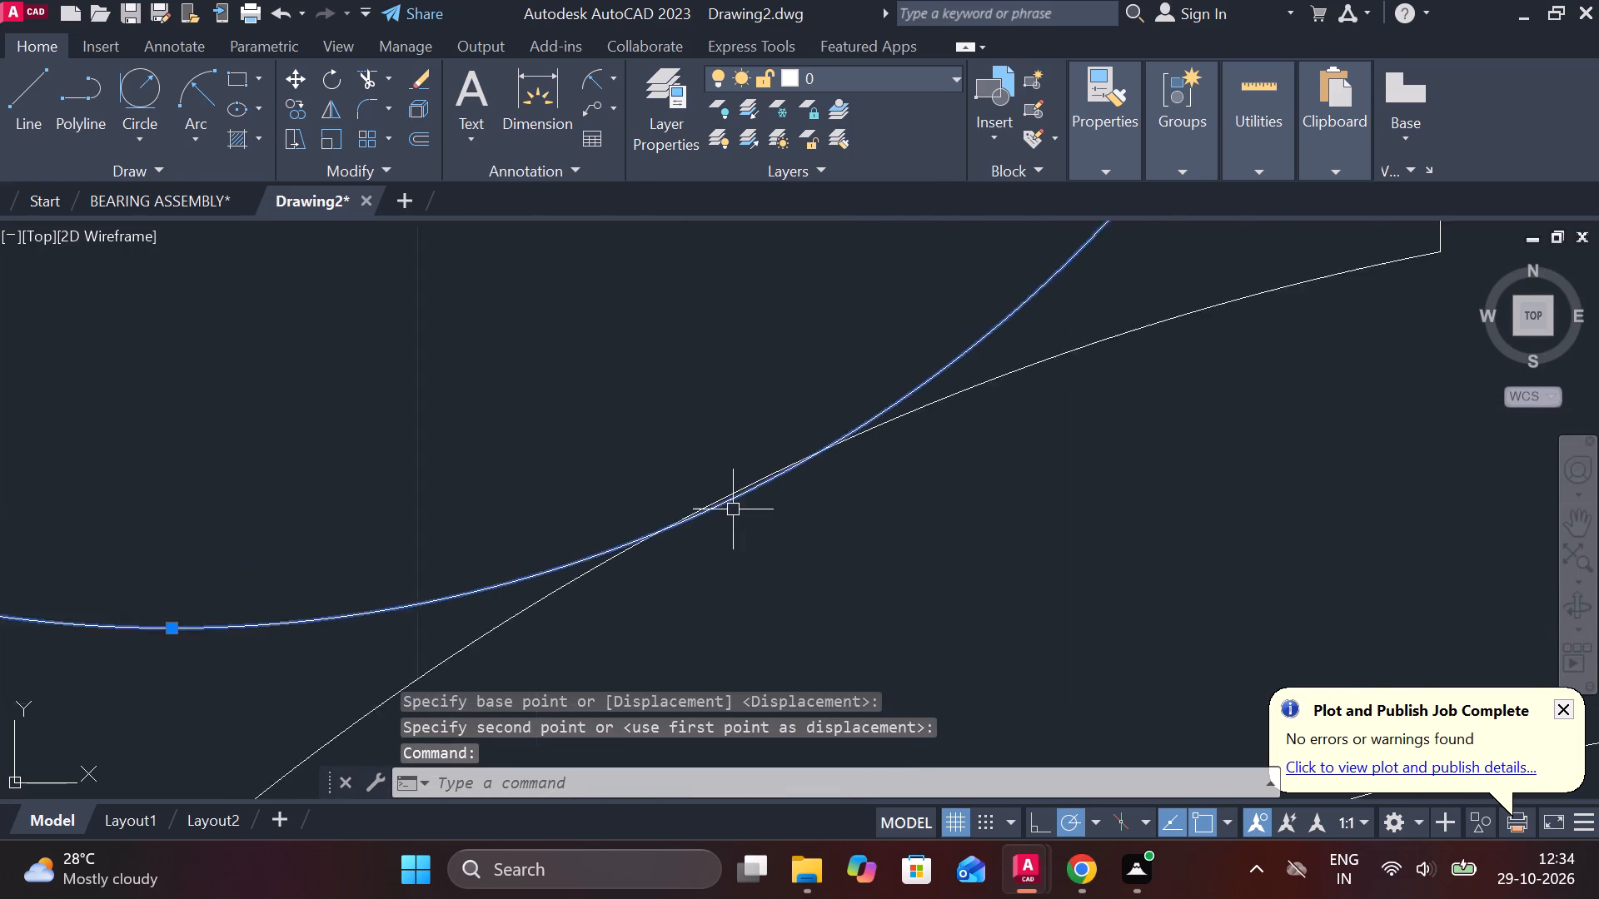
pyautogui.scroll(1, 733, 509)
pyautogui.press('m')
pyautogui.press('Return')
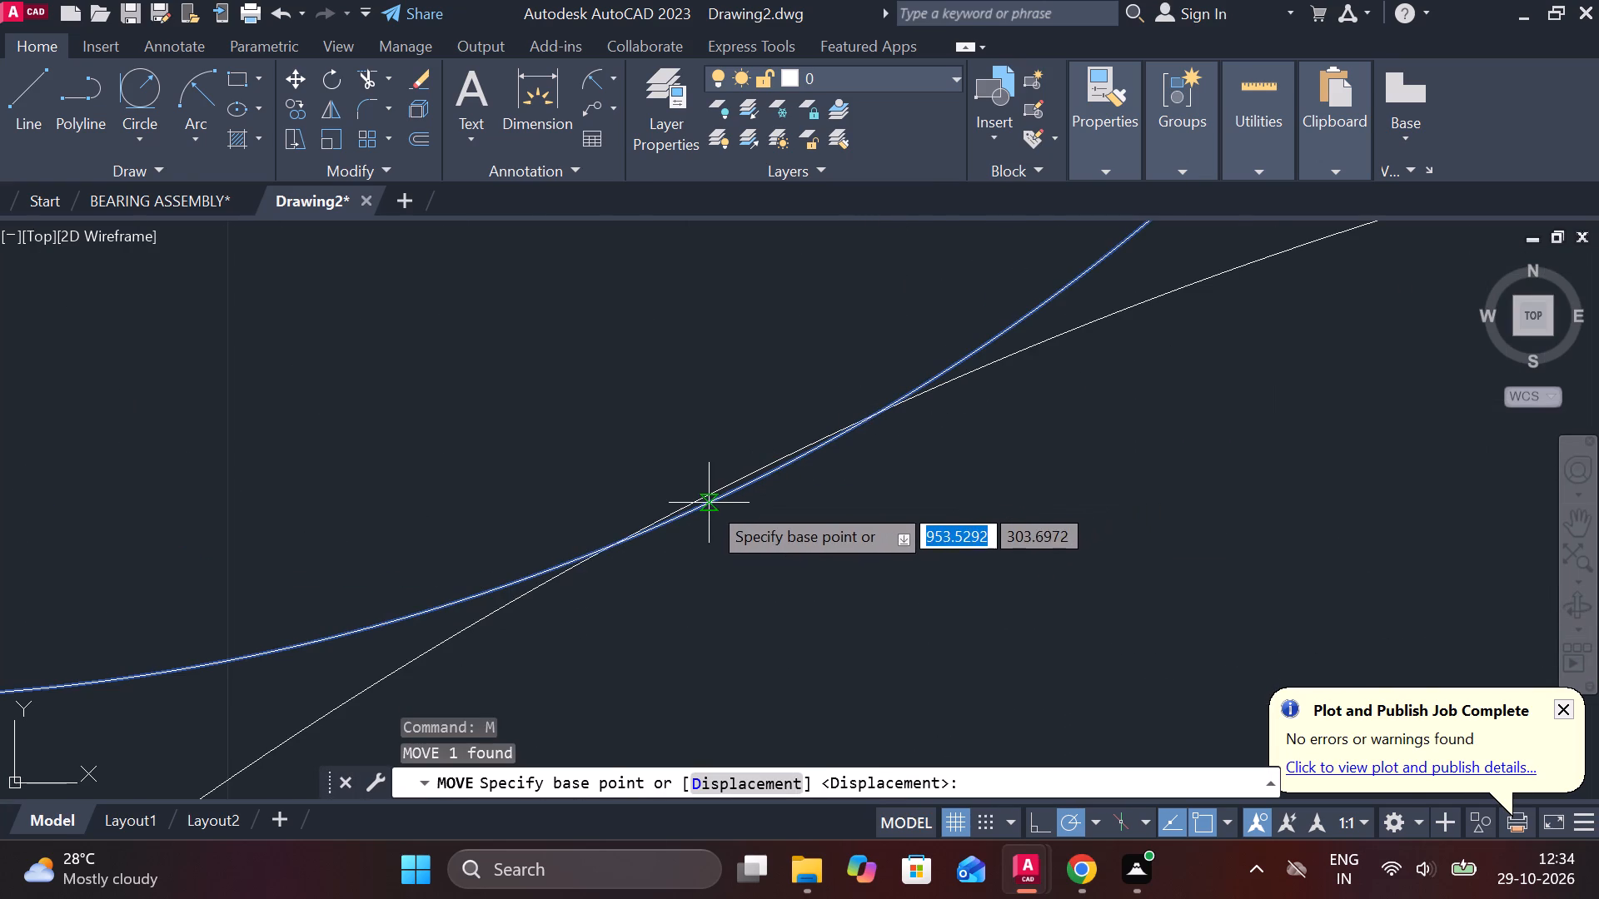
pyautogui.click(709, 503)
pyautogui.click(708, 495)
pyautogui.scroll(-3, 896, 468)
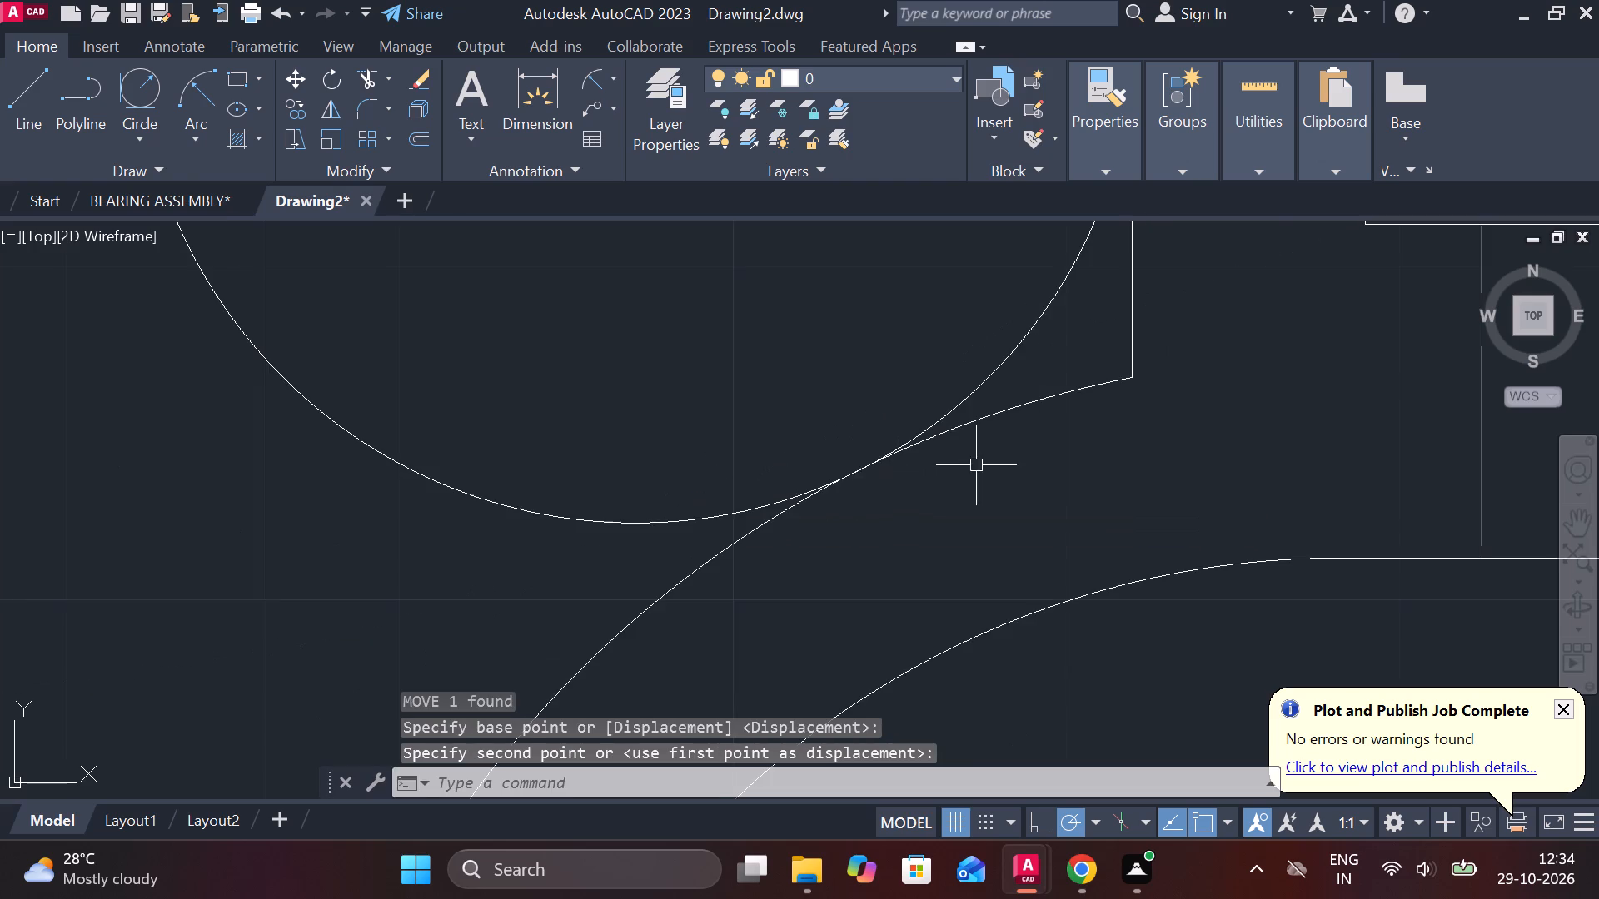
# Trim the outer shoulder arc beyond the radius 15 circle, the short vertical line, and the circle's lower portion.
pyautogui.scroll(-1, 977, 465)
pyautogui.moveTo(1075, 429); pyautogui.dragTo(1044, 437, button='middle')
pyautogui.press('Escape')
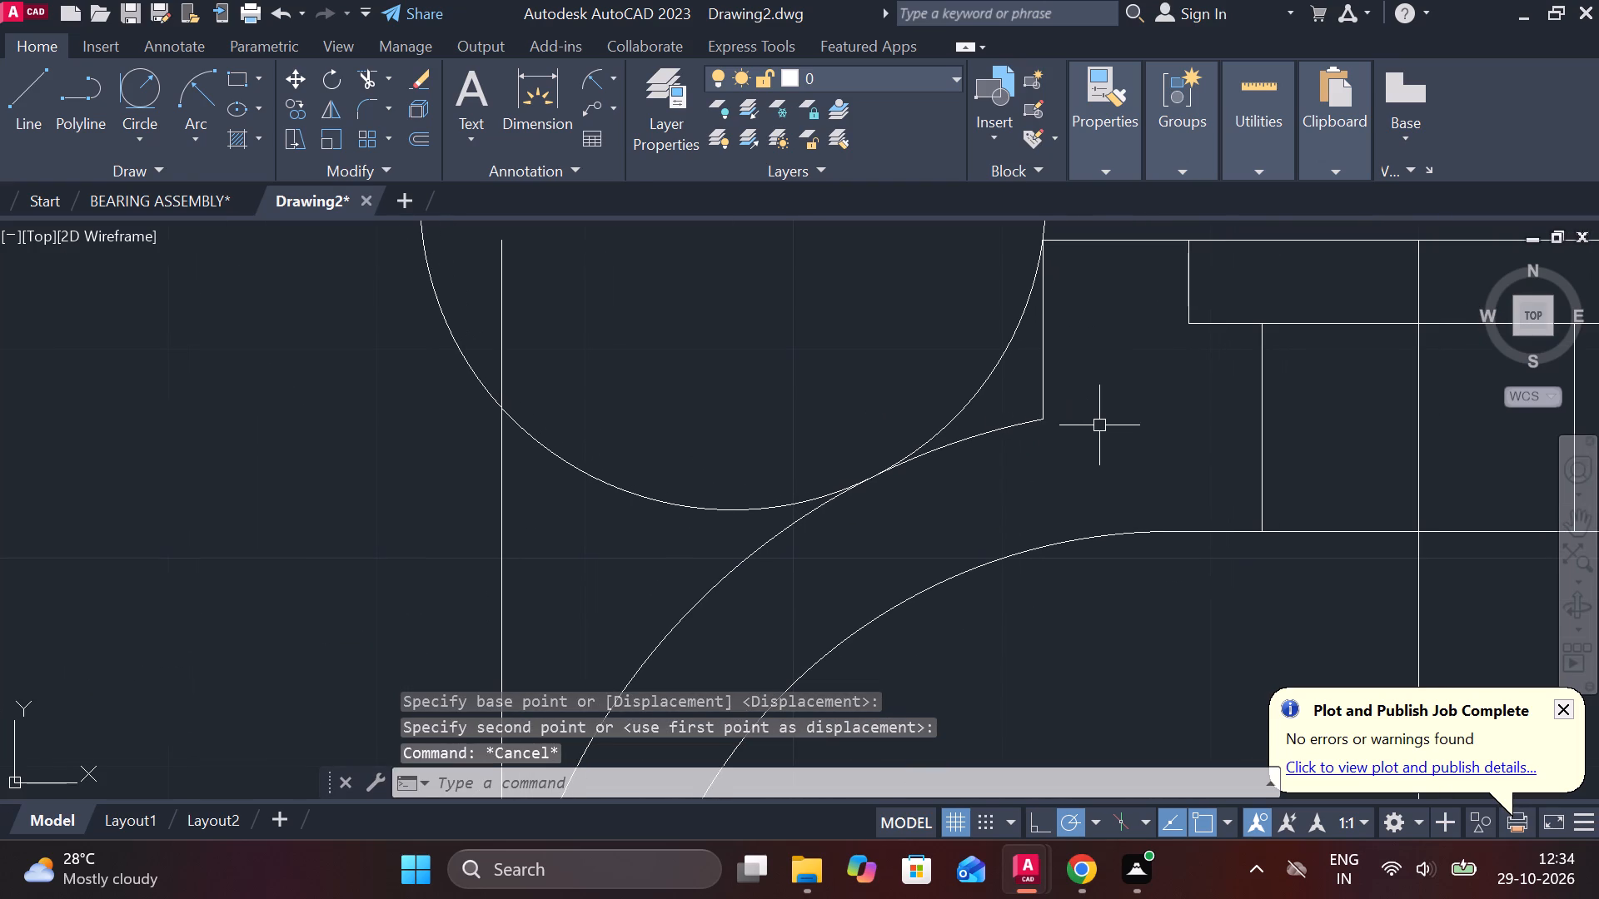
pyautogui.write('TR')
pyautogui.press('space')
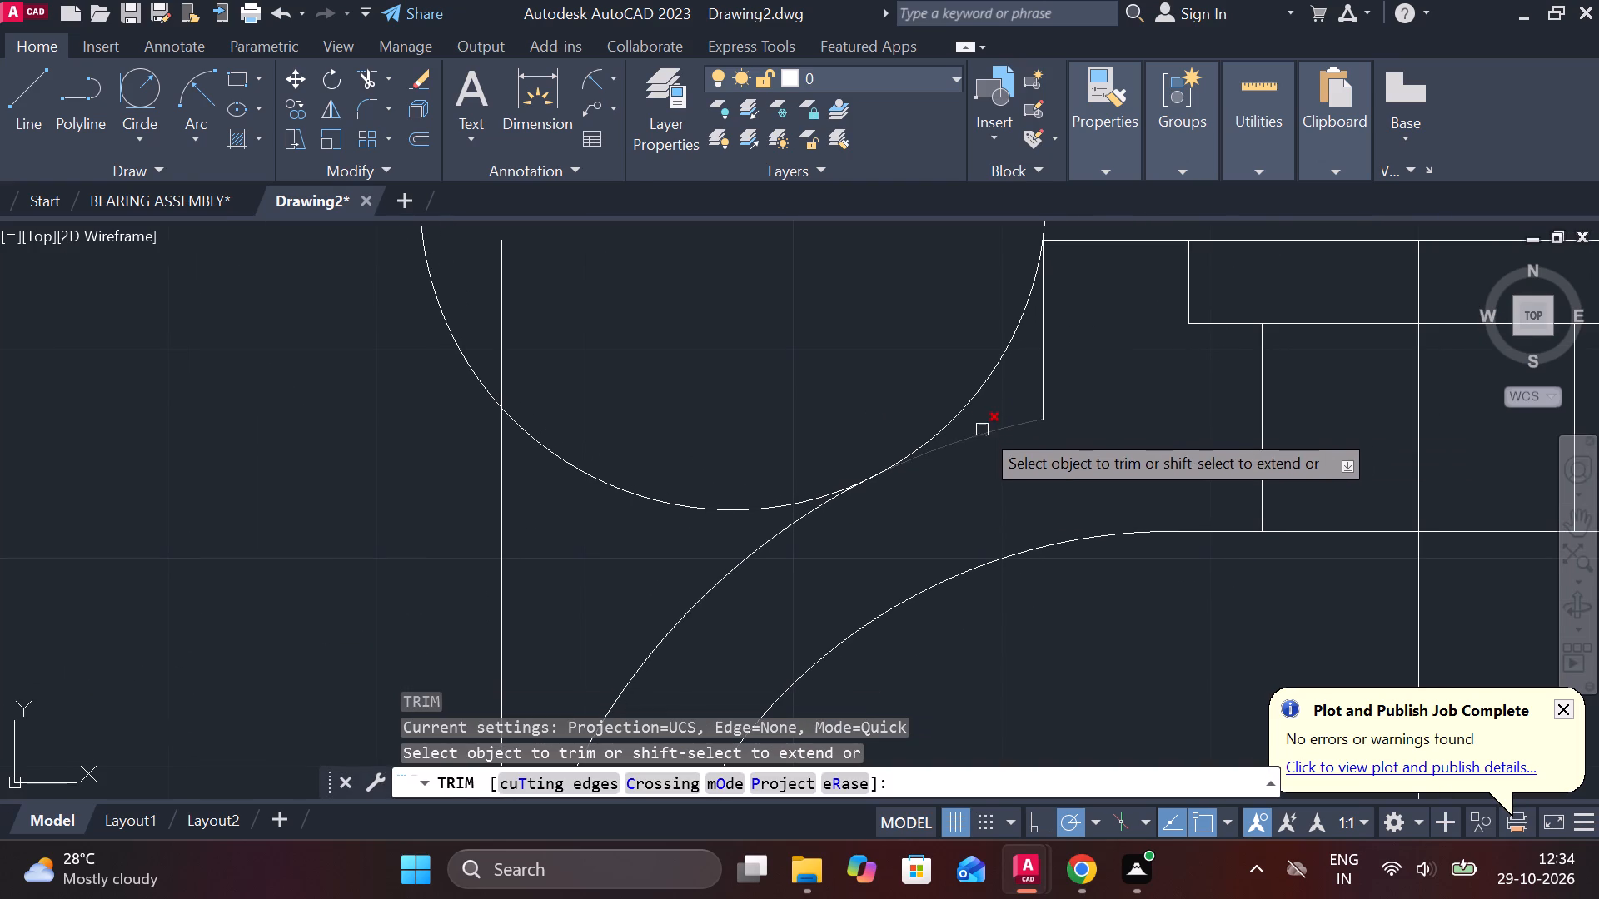
pyautogui.click(982, 437)
pyautogui.click(1039, 366)
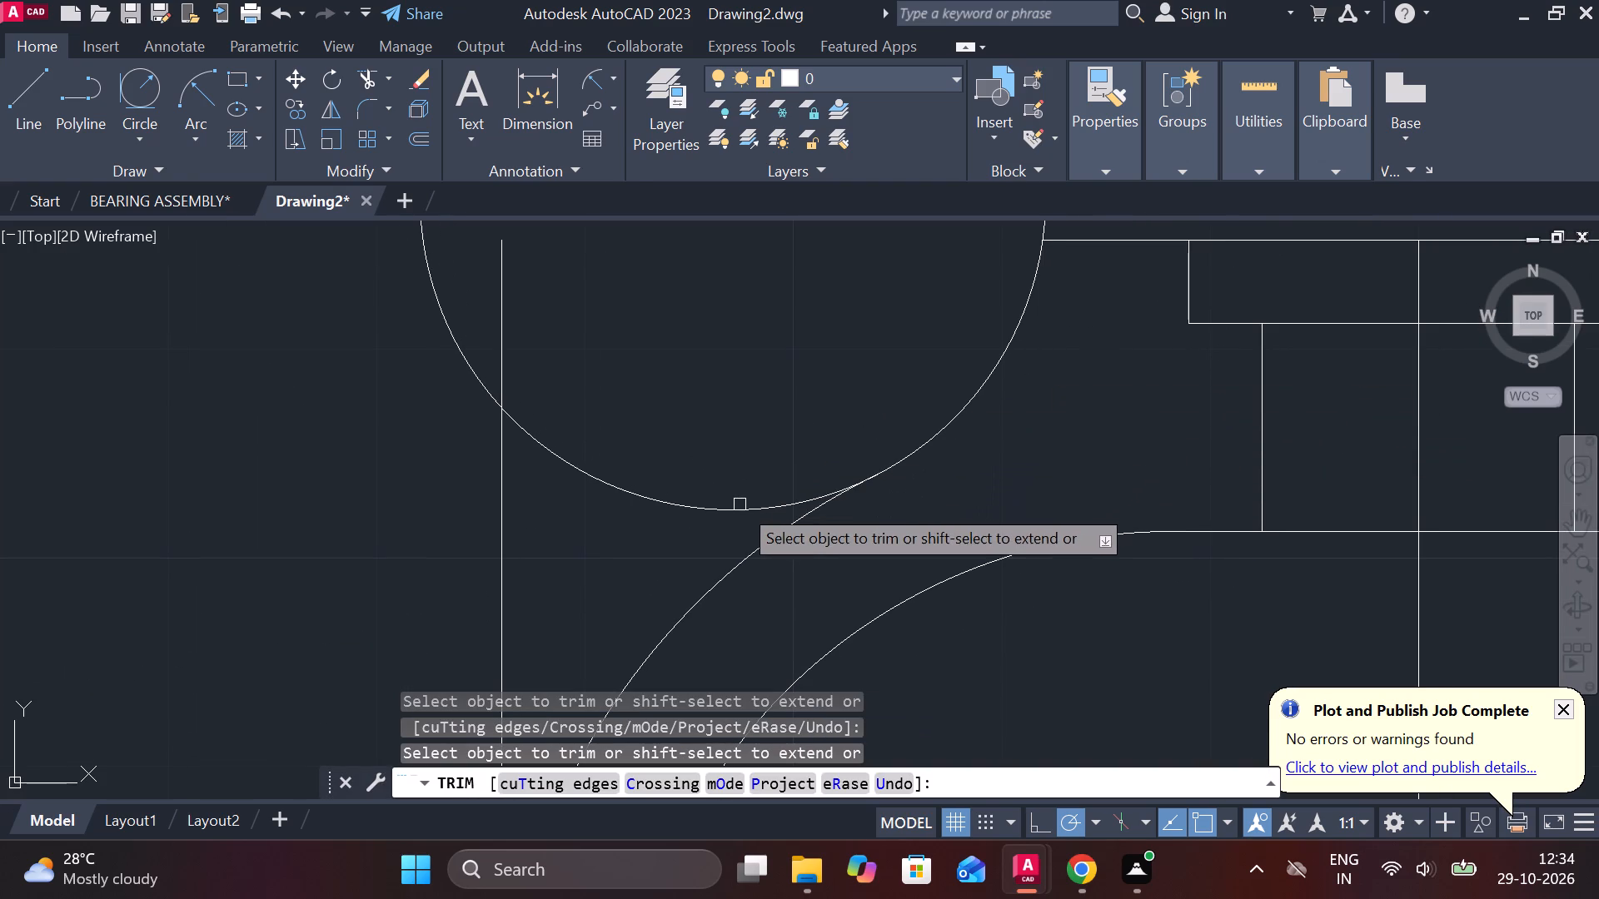
pyautogui.click(740, 506)
pyautogui.scroll(-2, 705, 469)
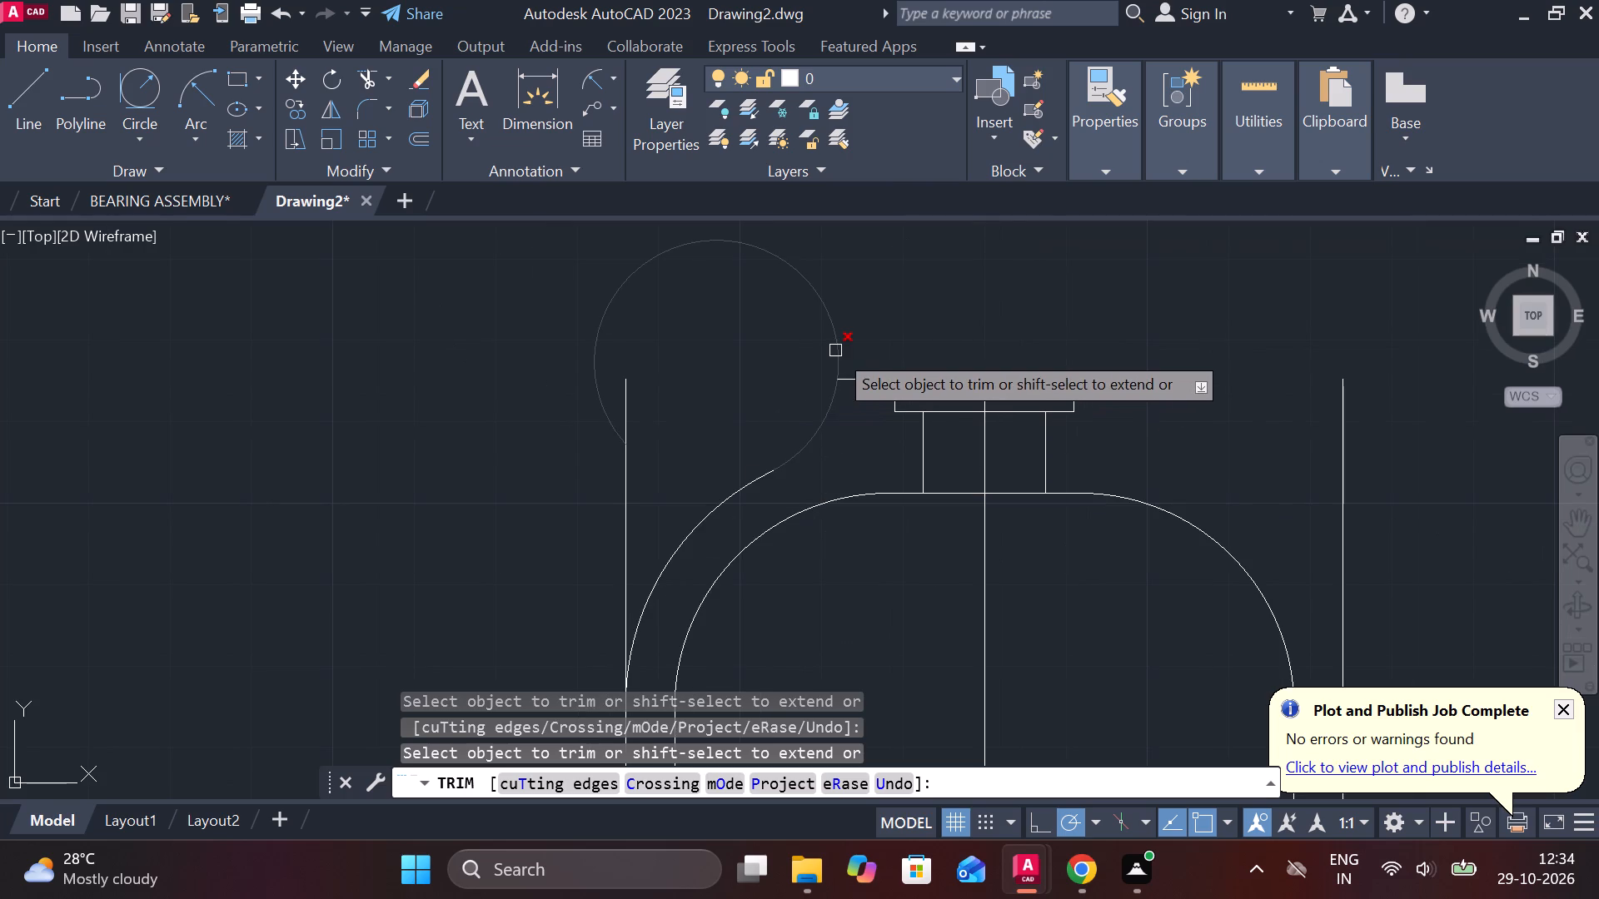
pyautogui.scroll(6, 849, 370)
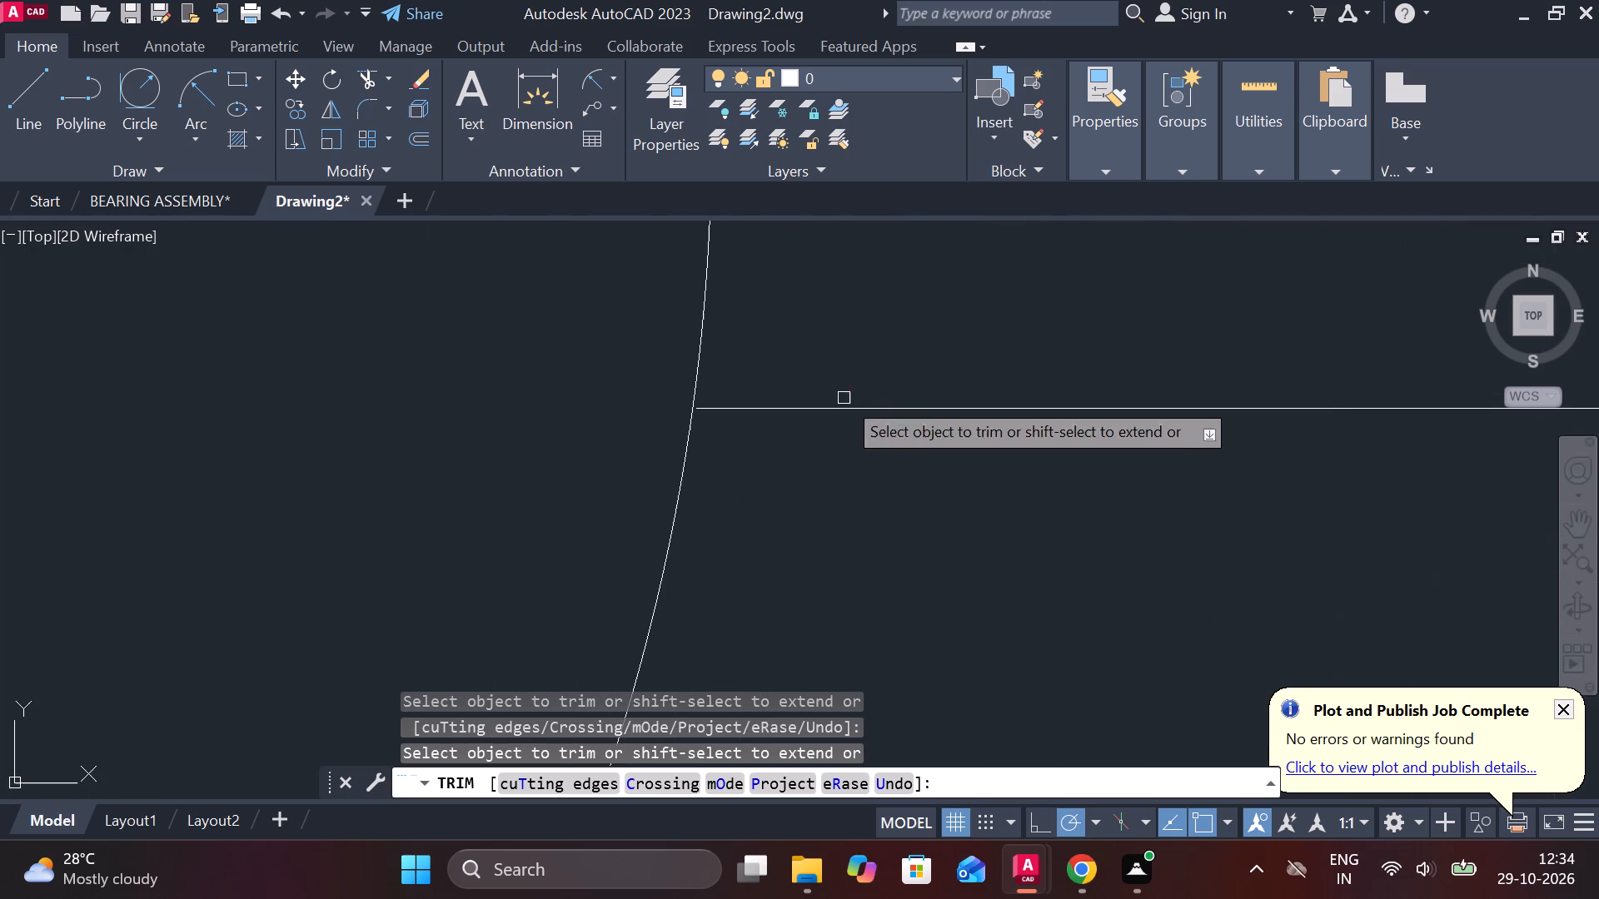
pyautogui.press('Escape')
# Extend the top horizontal line to the radius 15 curve and trim off the rest of the circle above it.
pyautogui.write('EX')
pyautogui.press('space')
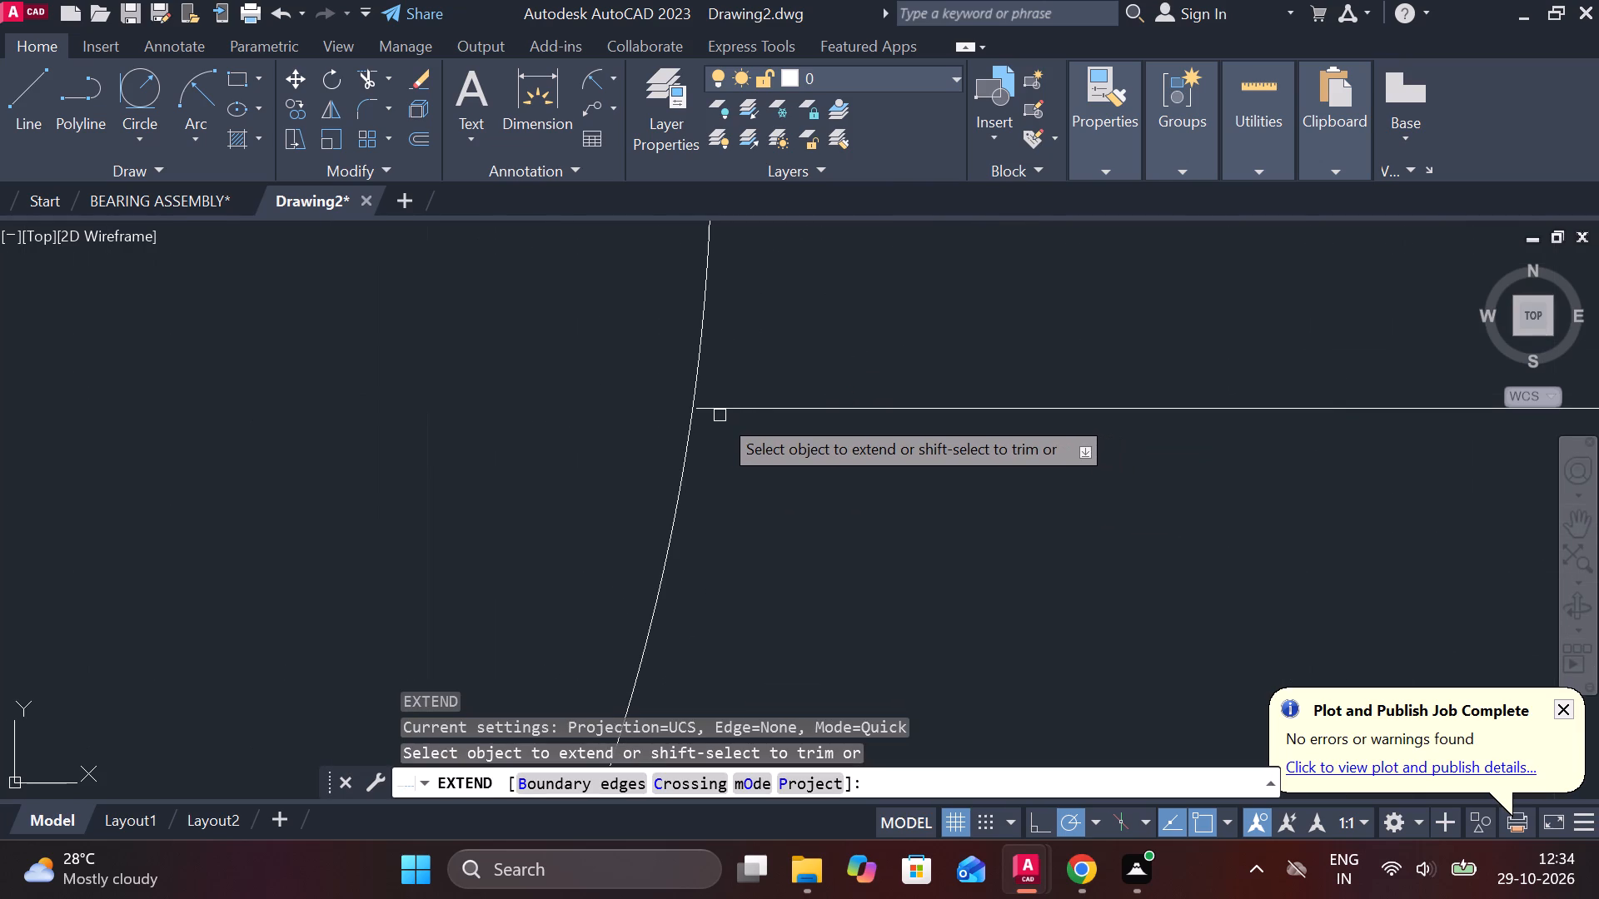
pyautogui.click(705, 414)
pyautogui.scroll(-2, 796, 479)
pyautogui.press('Escape')
pyautogui.write('TR')
pyautogui.press('space')
pyautogui.click(766, 387)
pyautogui.scroll(-4, 770, 387)
pyautogui.scroll(-1, 846, 381)
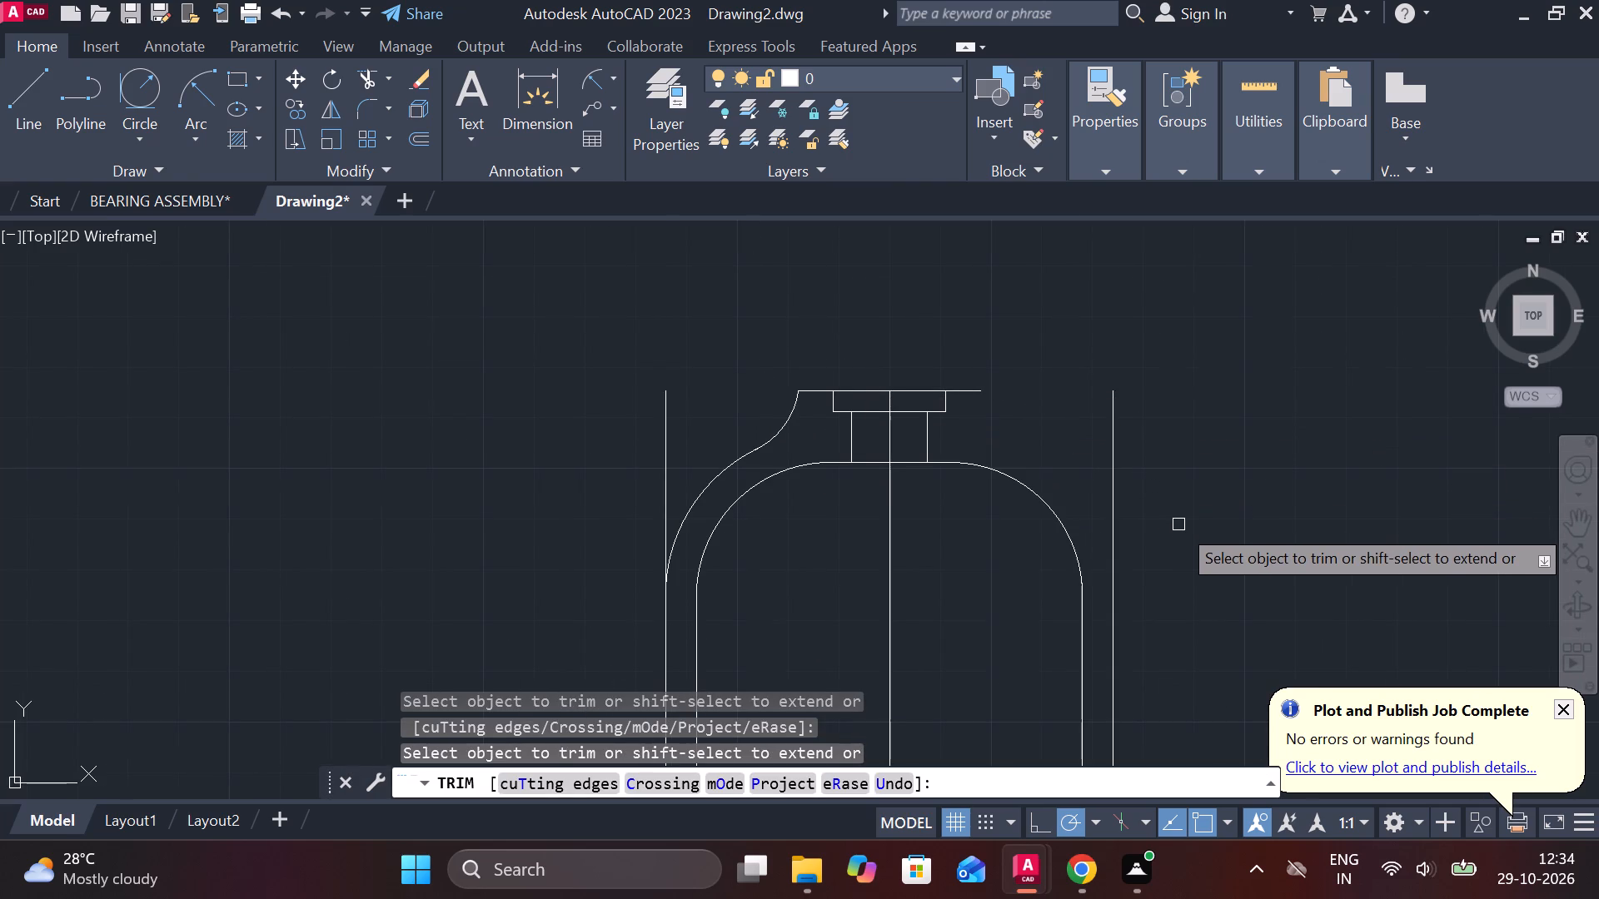
pyautogui.moveTo(1158, 525); pyautogui.dragTo(1074, 464, button='middle')
pyautogui.press('Escape')
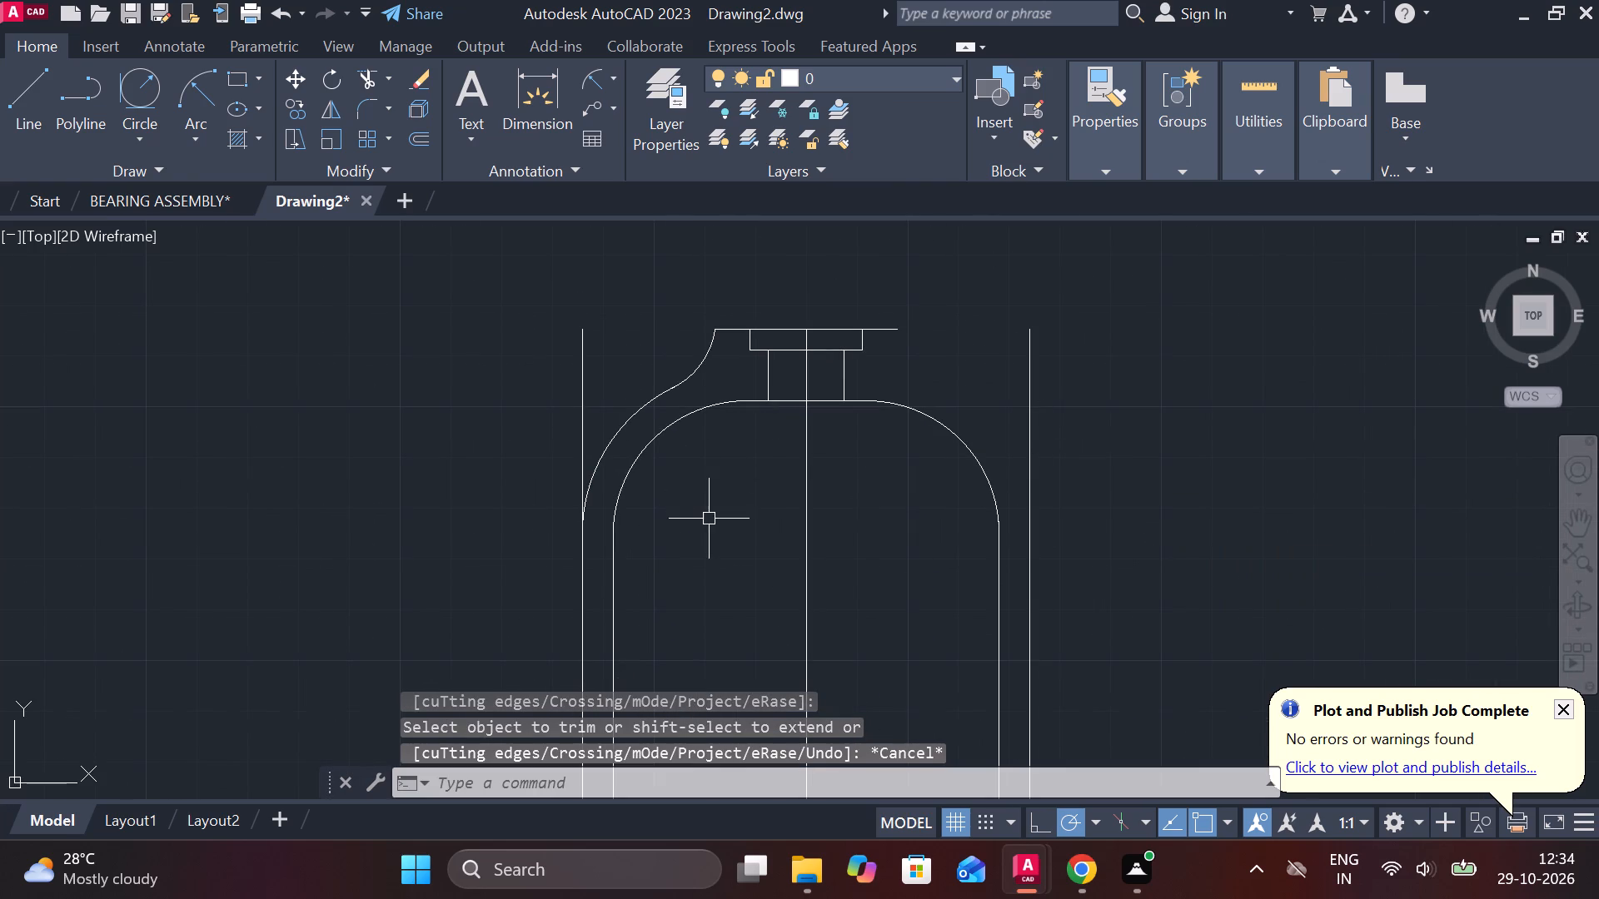
# Trim the left outer vertical line above the start of the outer shoulder arc.
pyautogui.write('TR')
pyautogui.press('space')
pyautogui.click(581, 443)
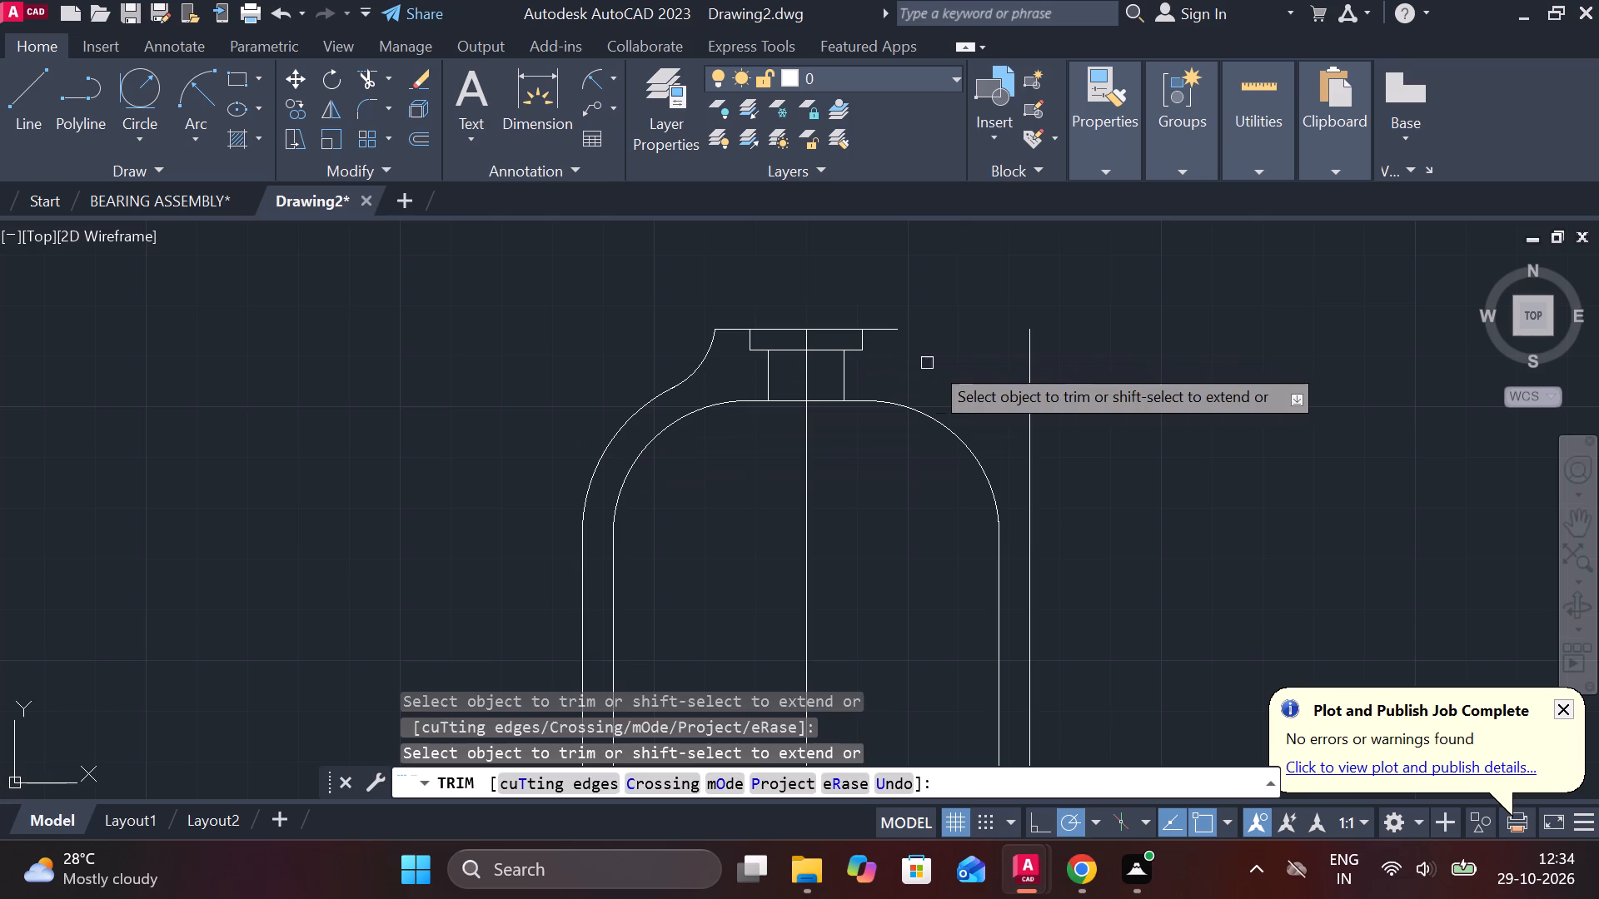
pyautogui.press('Escape')
# Mirror the left outer shoulder arc and its radius 15 curve about the vertical centreline, keeping the source objects.
pyautogui.click(712, 355)
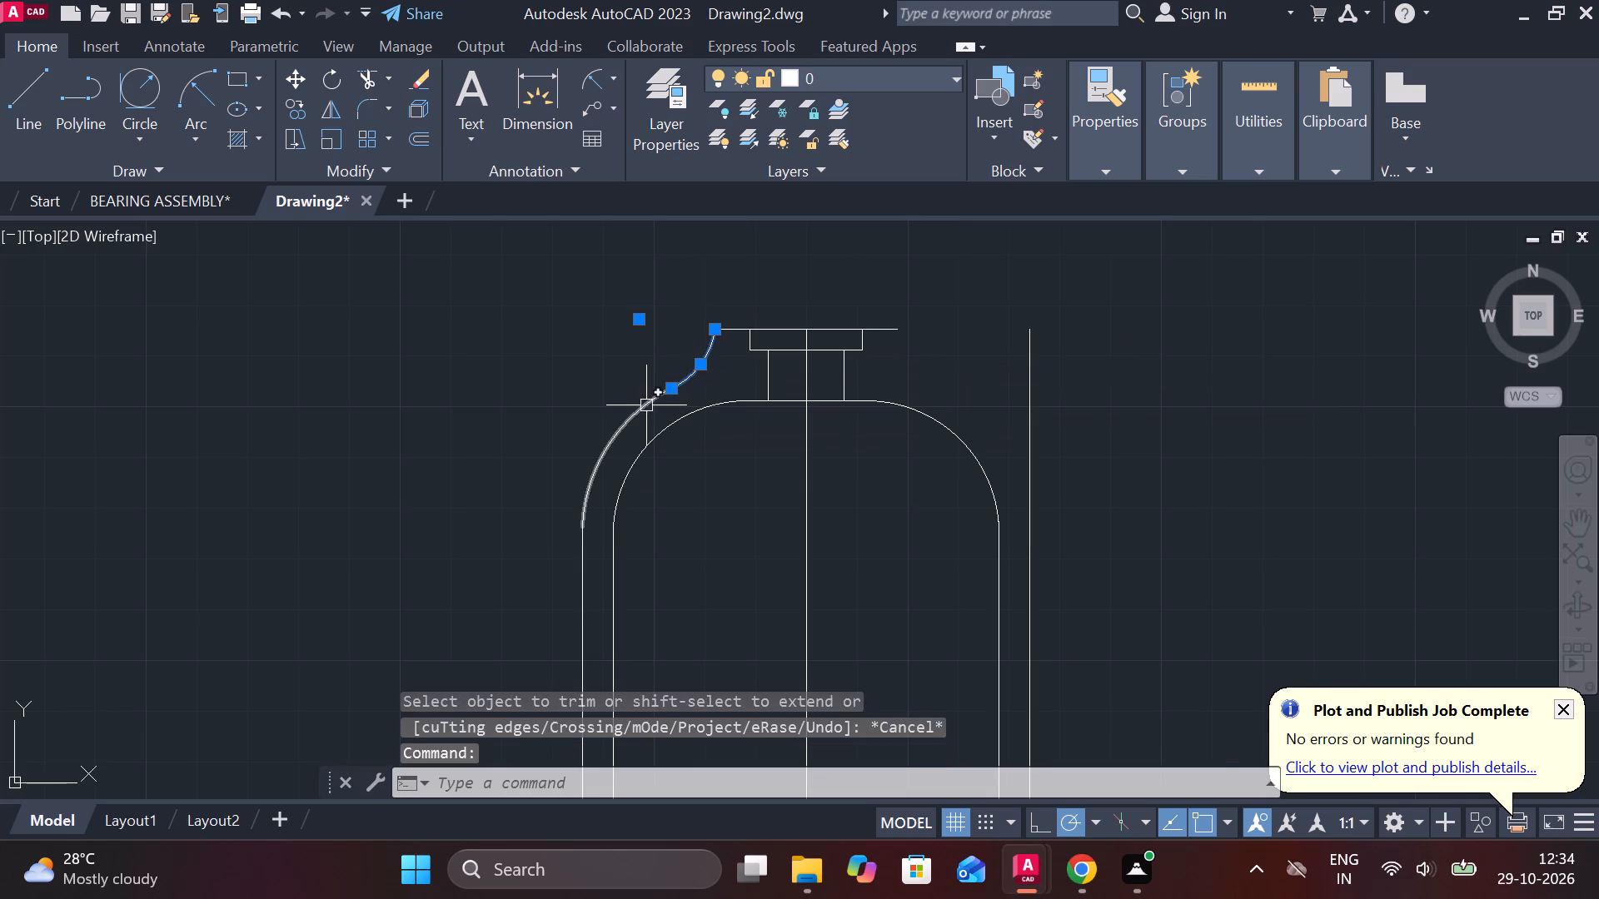
pyautogui.click(645, 405)
pyautogui.scroll(2, 701, 291)
pyautogui.scroll(6, 744, 378)
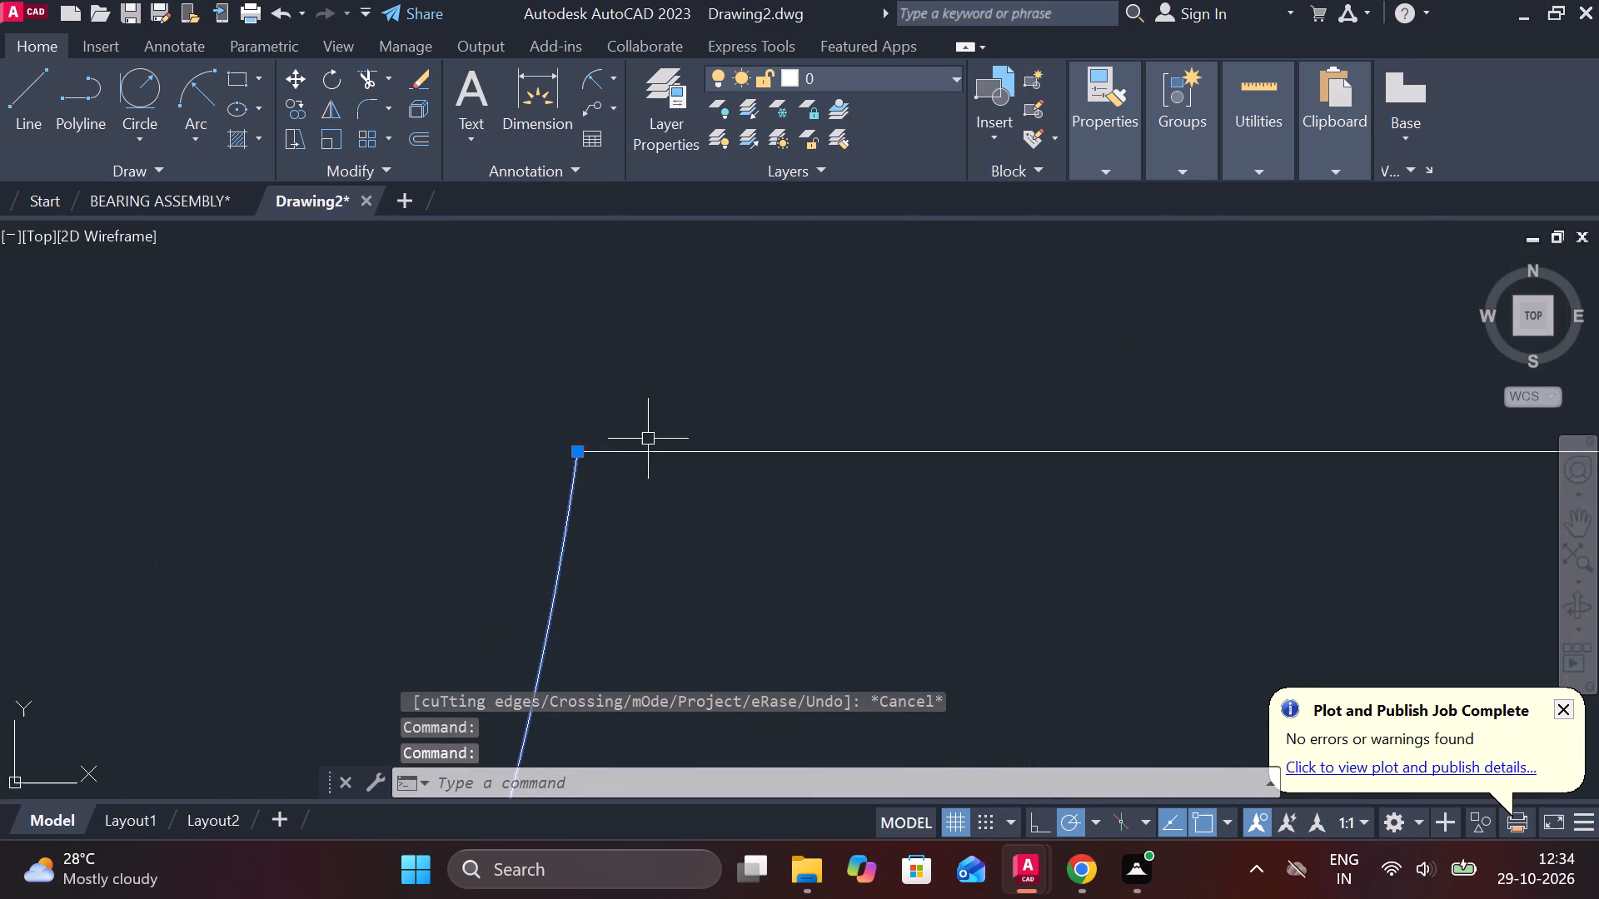
pyautogui.scroll(-8, 721, 414)
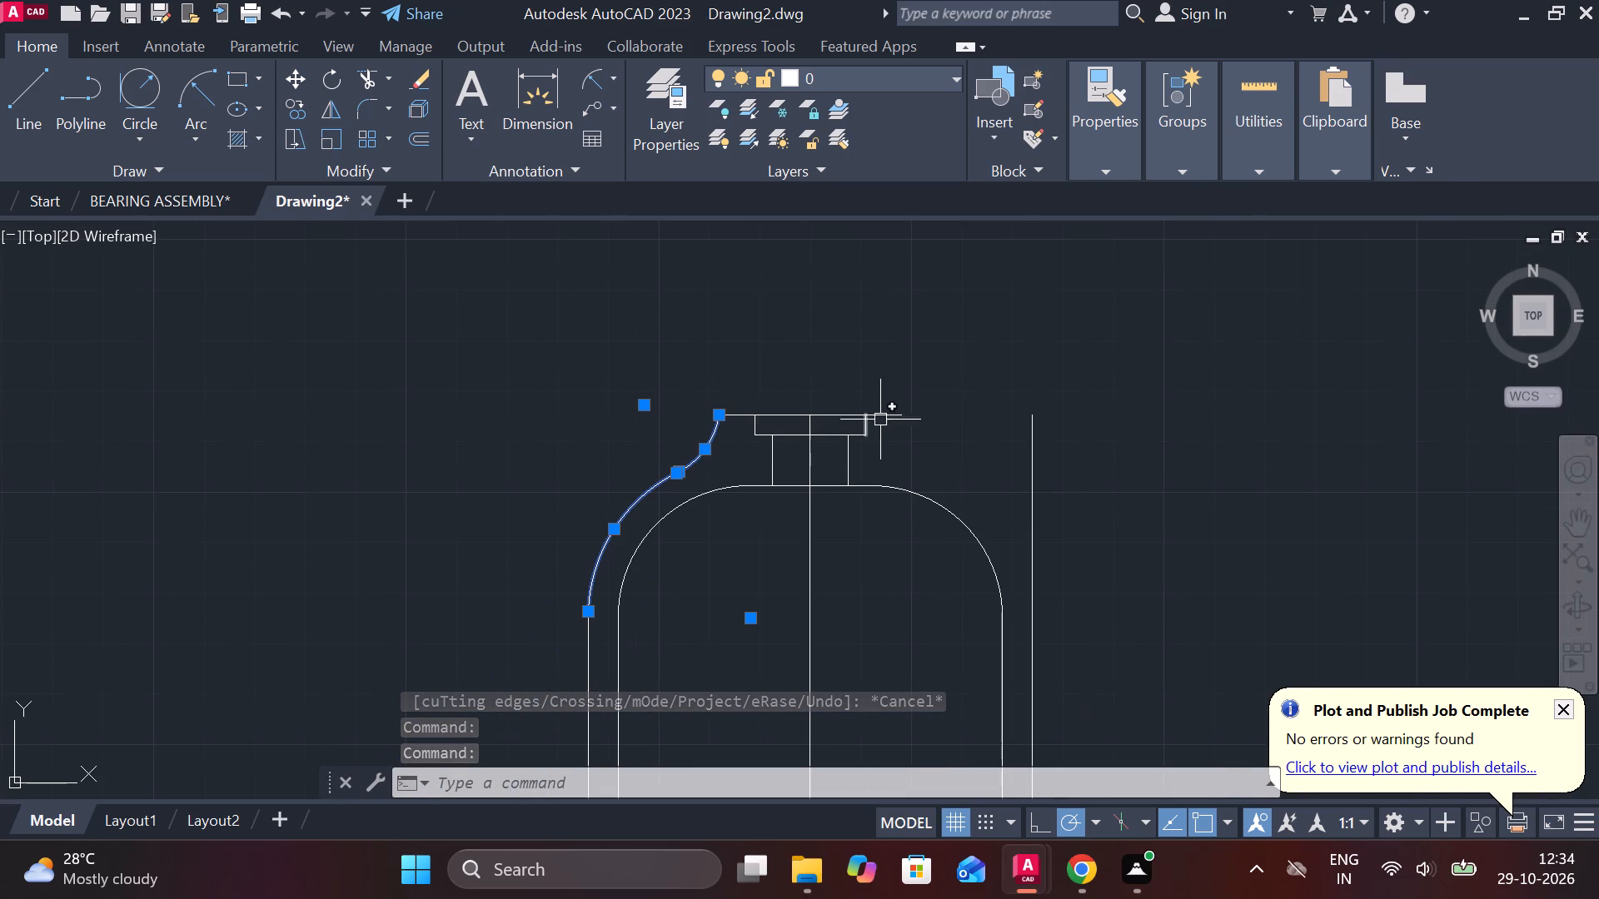
pyautogui.write('MI')
pyautogui.press('Return')
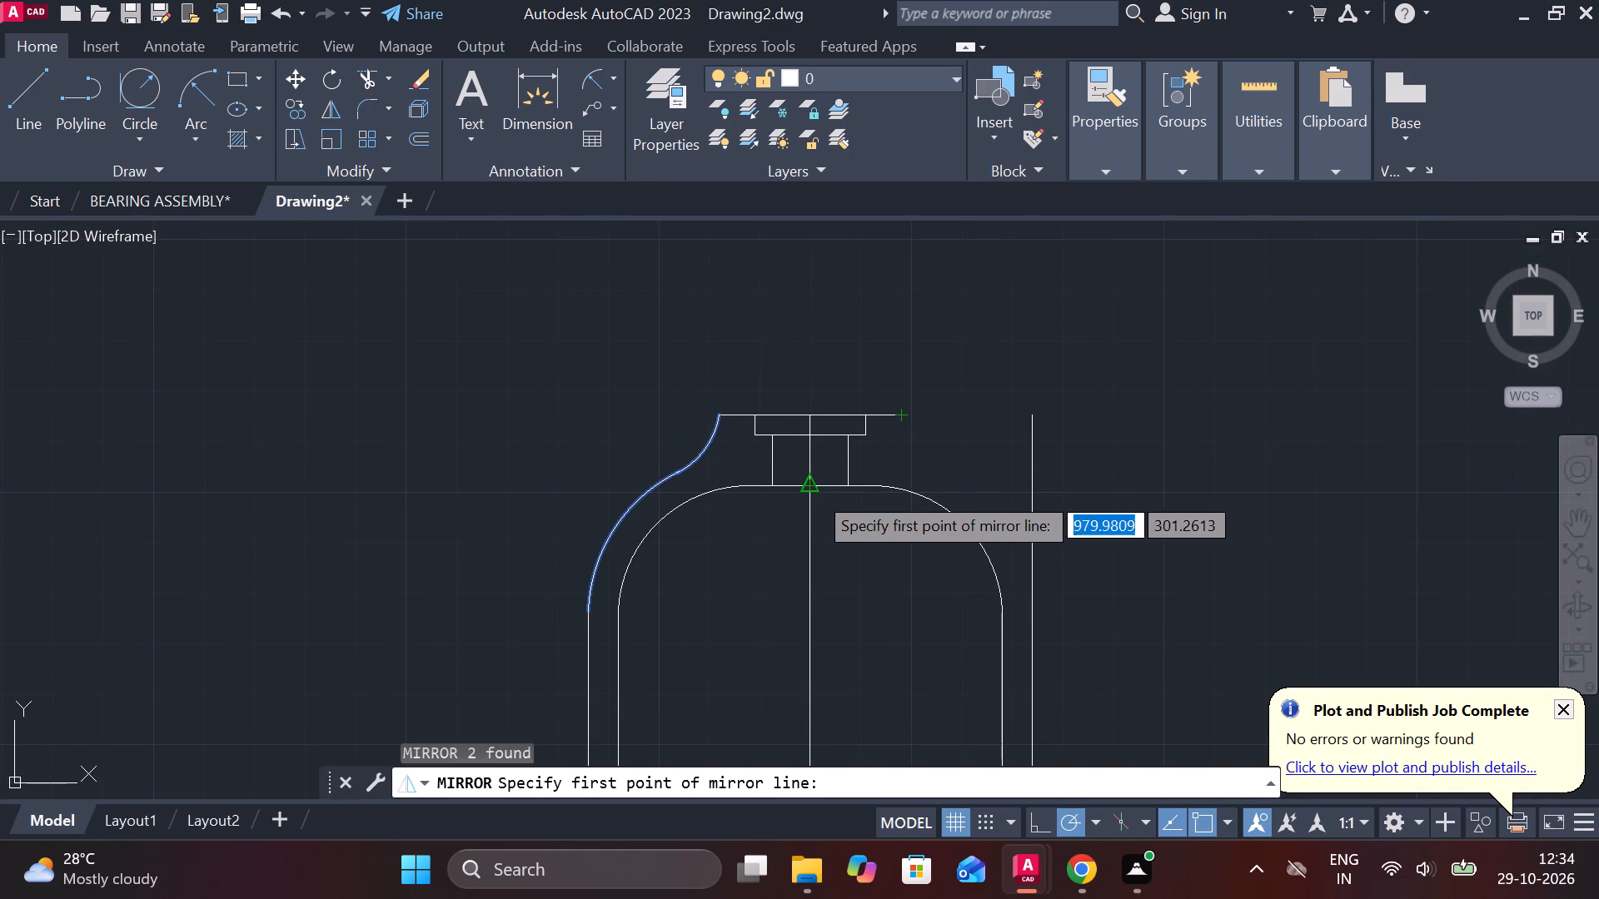
pyautogui.click(814, 492)
pyautogui.click(810, 412)
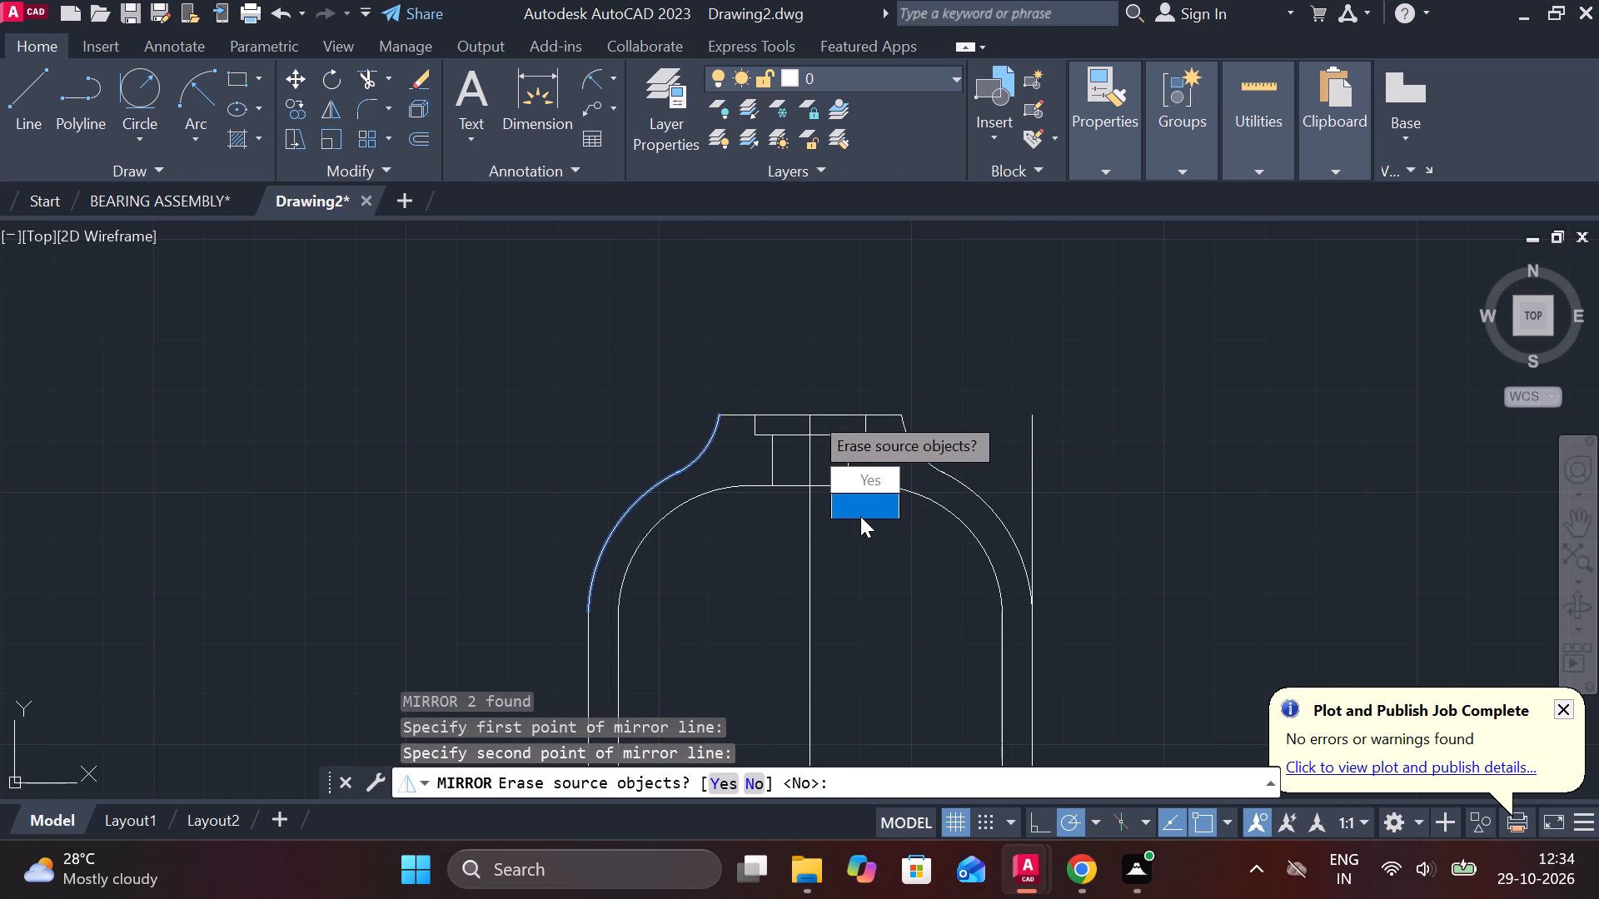
pyautogui.moveTo(857, 509); pyautogui.dragTo(810, 412)
# Trim the right outer vertical line above the mirrored shoulder arc.
pyautogui.press('t')
pyautogui.press('r')
pyautogui.press('space')
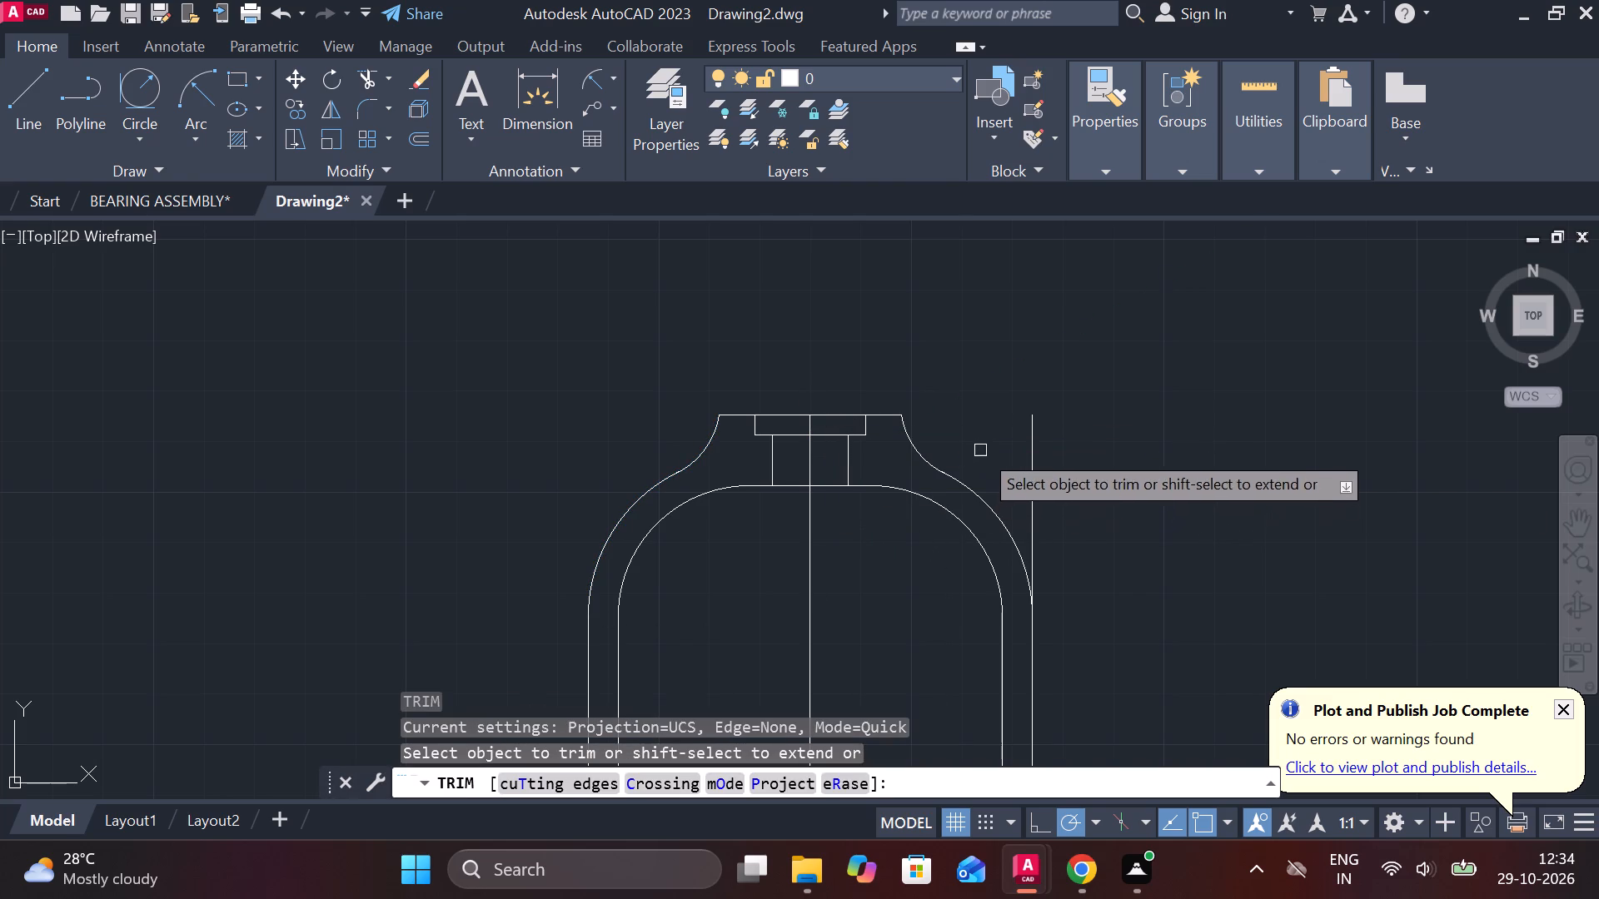
pyautogui.click(1034, 519)
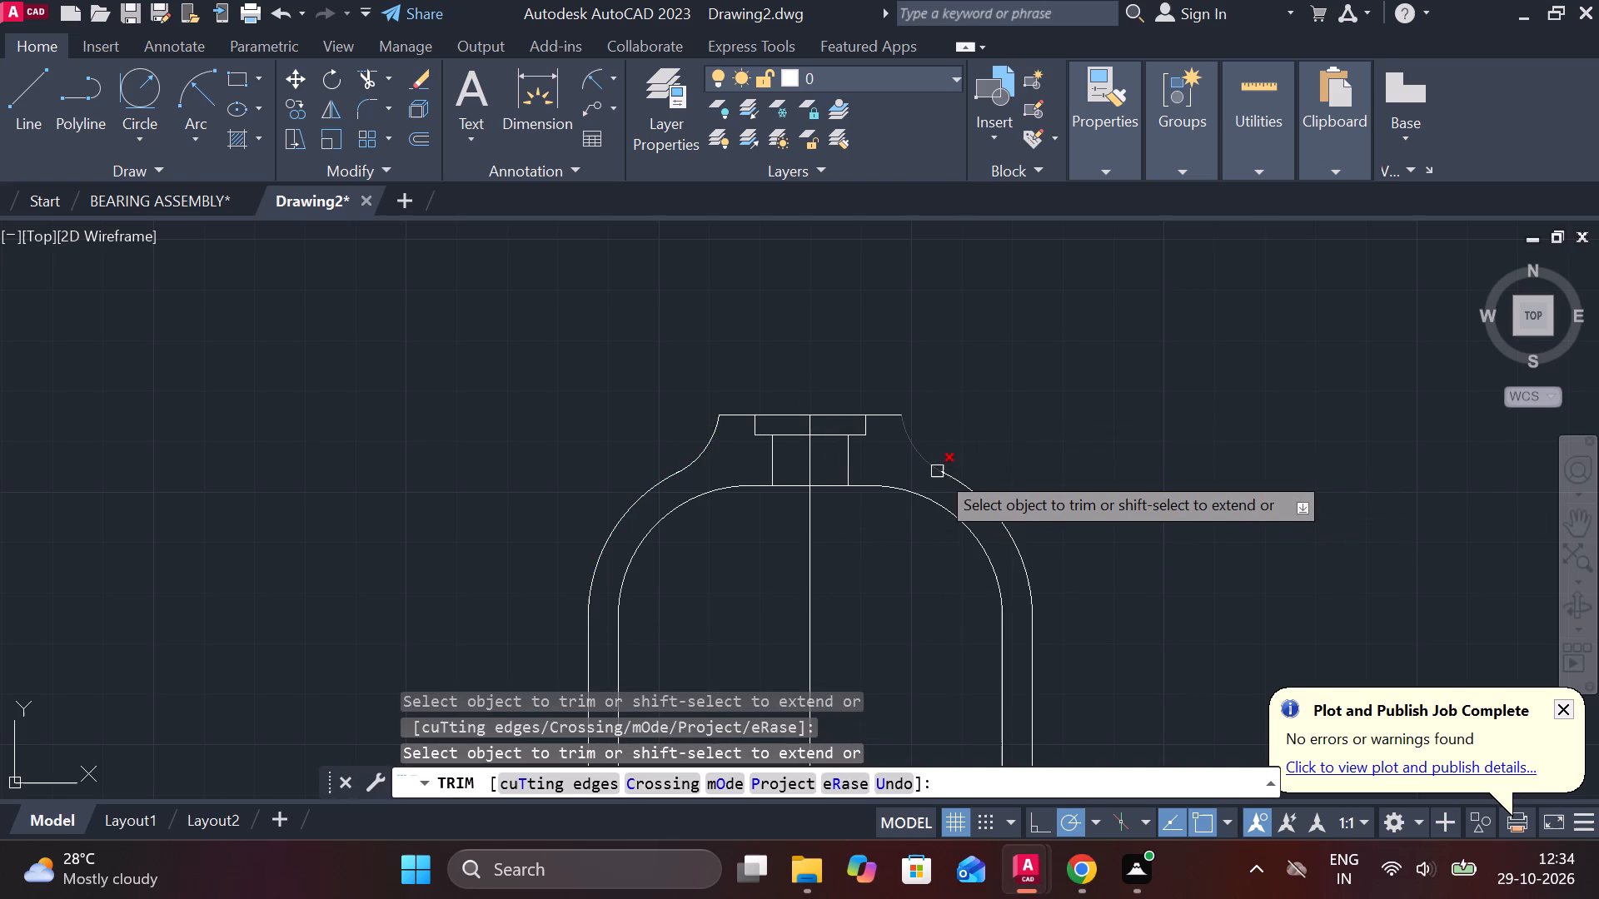
pyautogui.scroll(-2, 1026, 429)
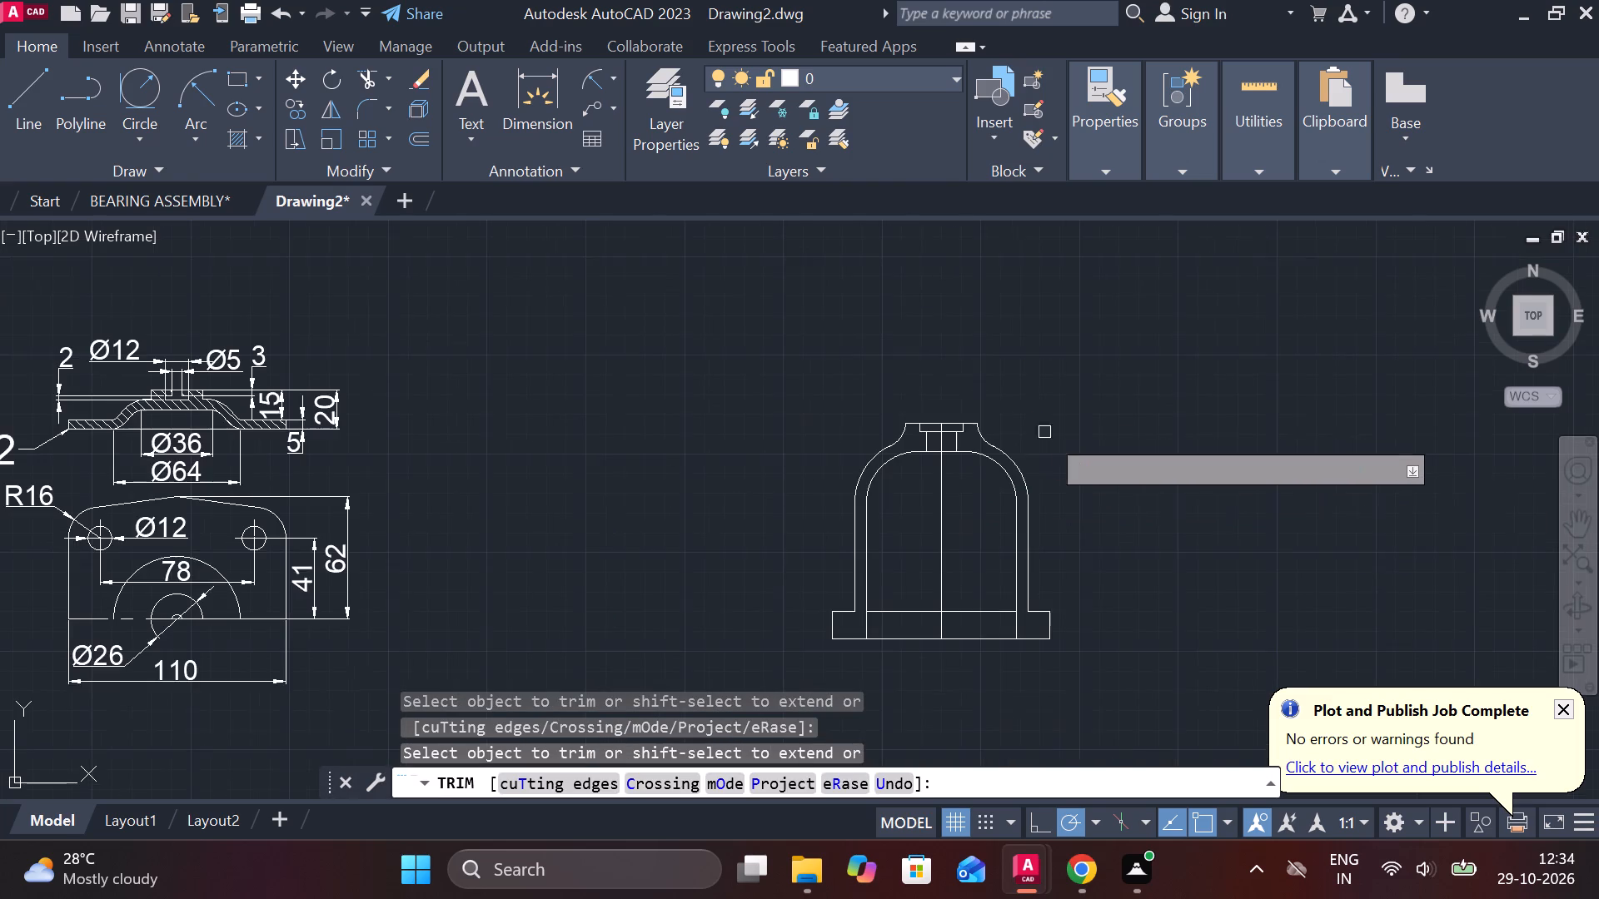
pyautogui.moveTo(1127, 475); pyautogui.dragTo(989, 373, button='middle')
pyautogui.press('Escape')
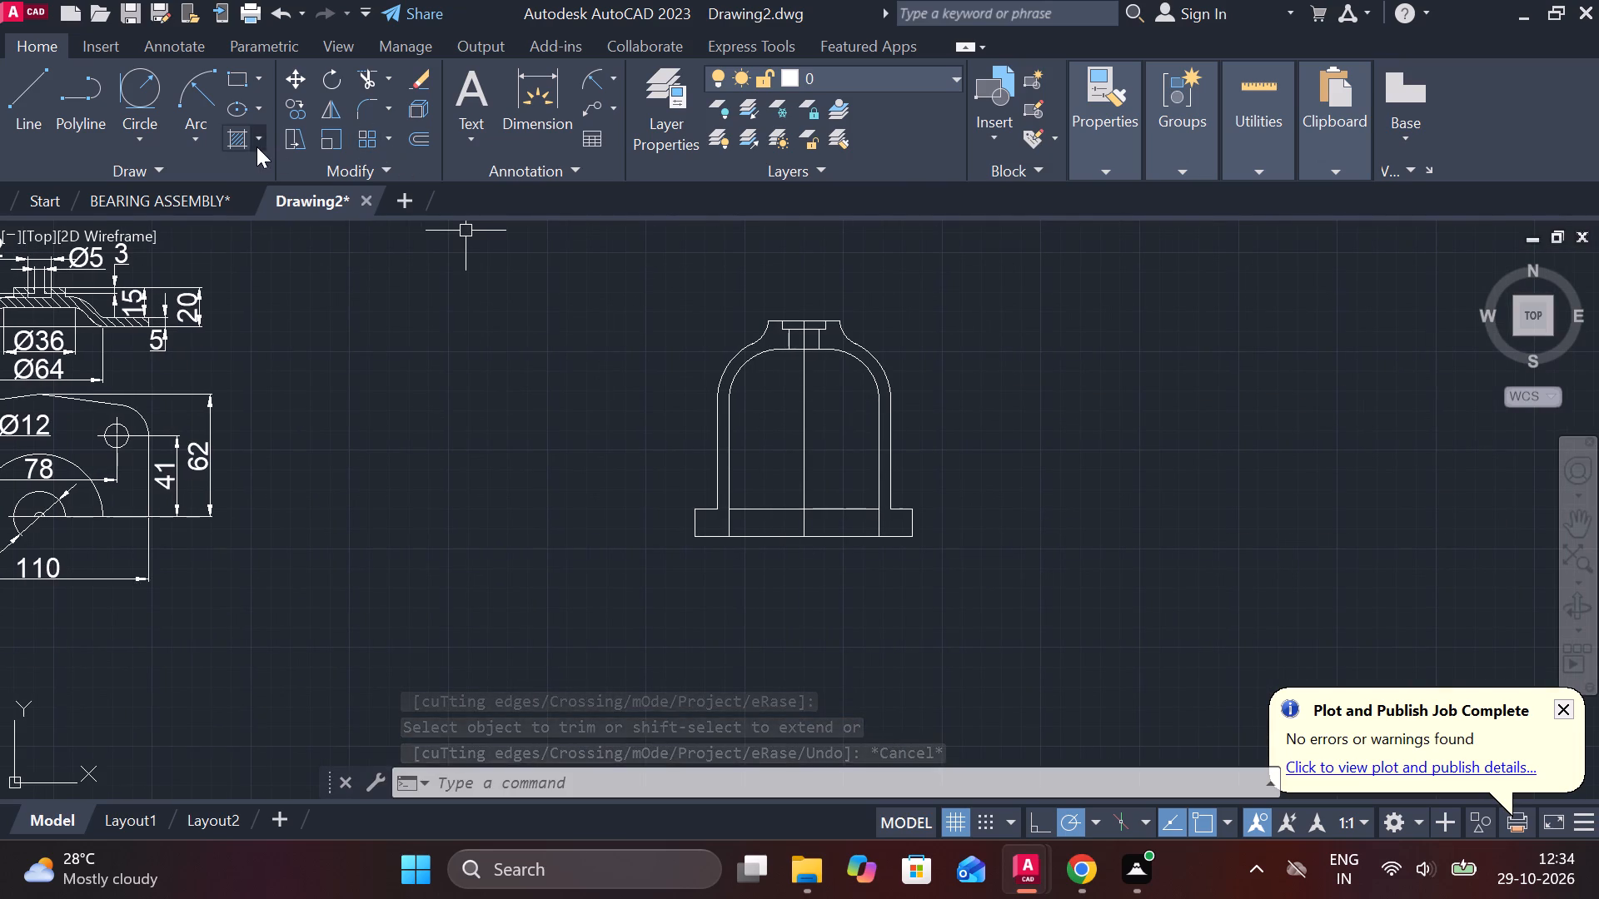
# Hatch the left and right wall sections with the ANSI31 pattern at an angle of 60.
pyautogui.click(236, 142)
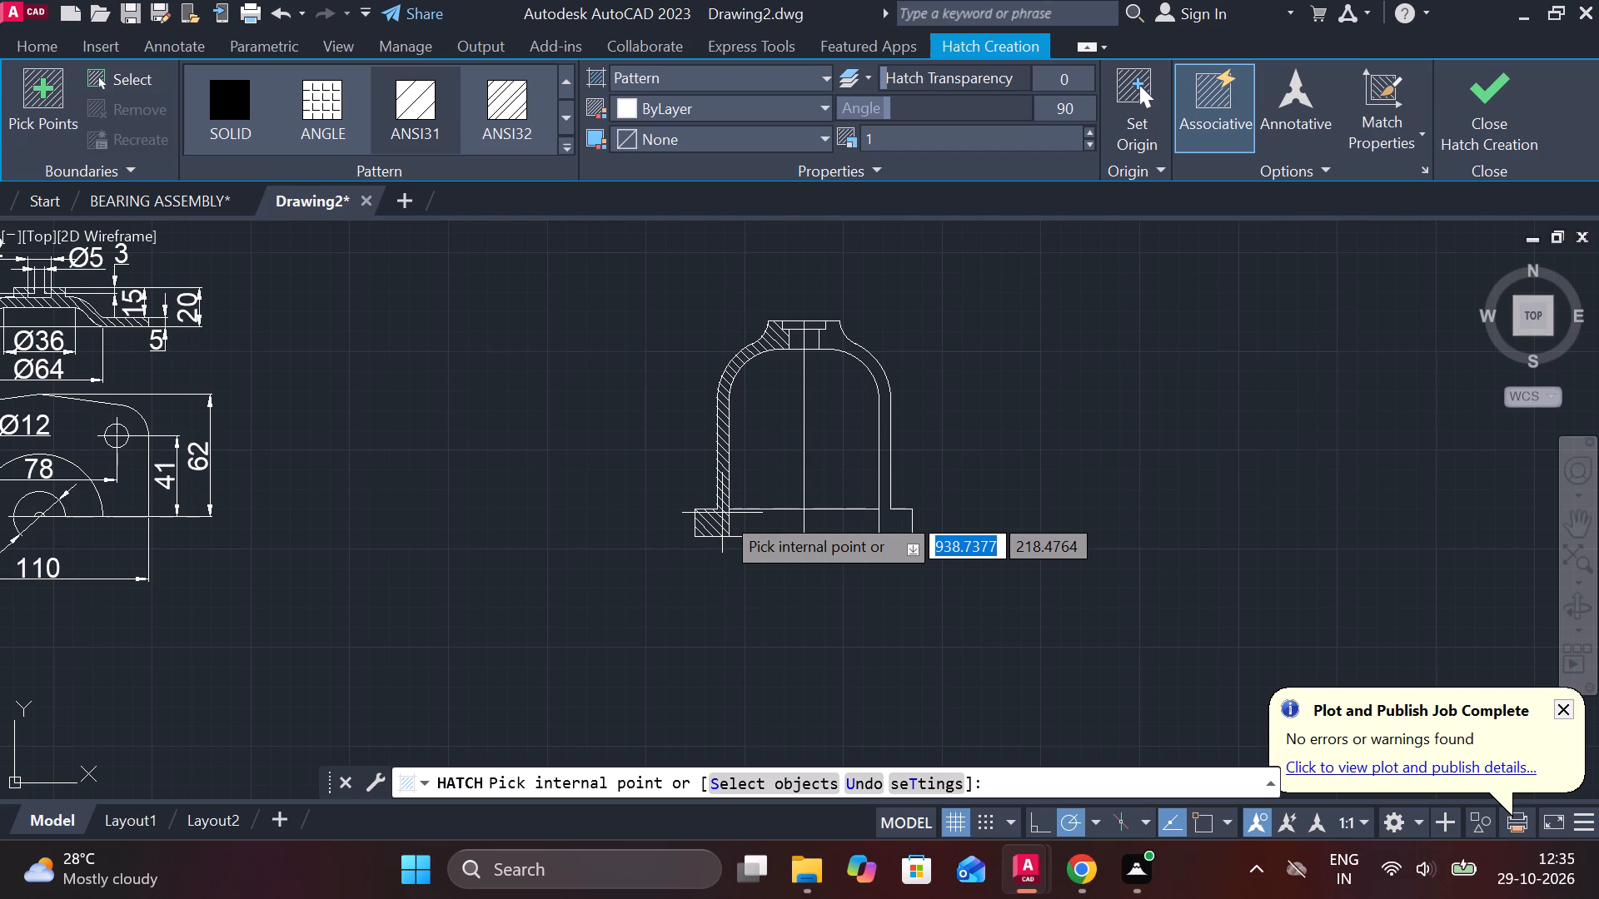
pyautogui.click(722, 513)
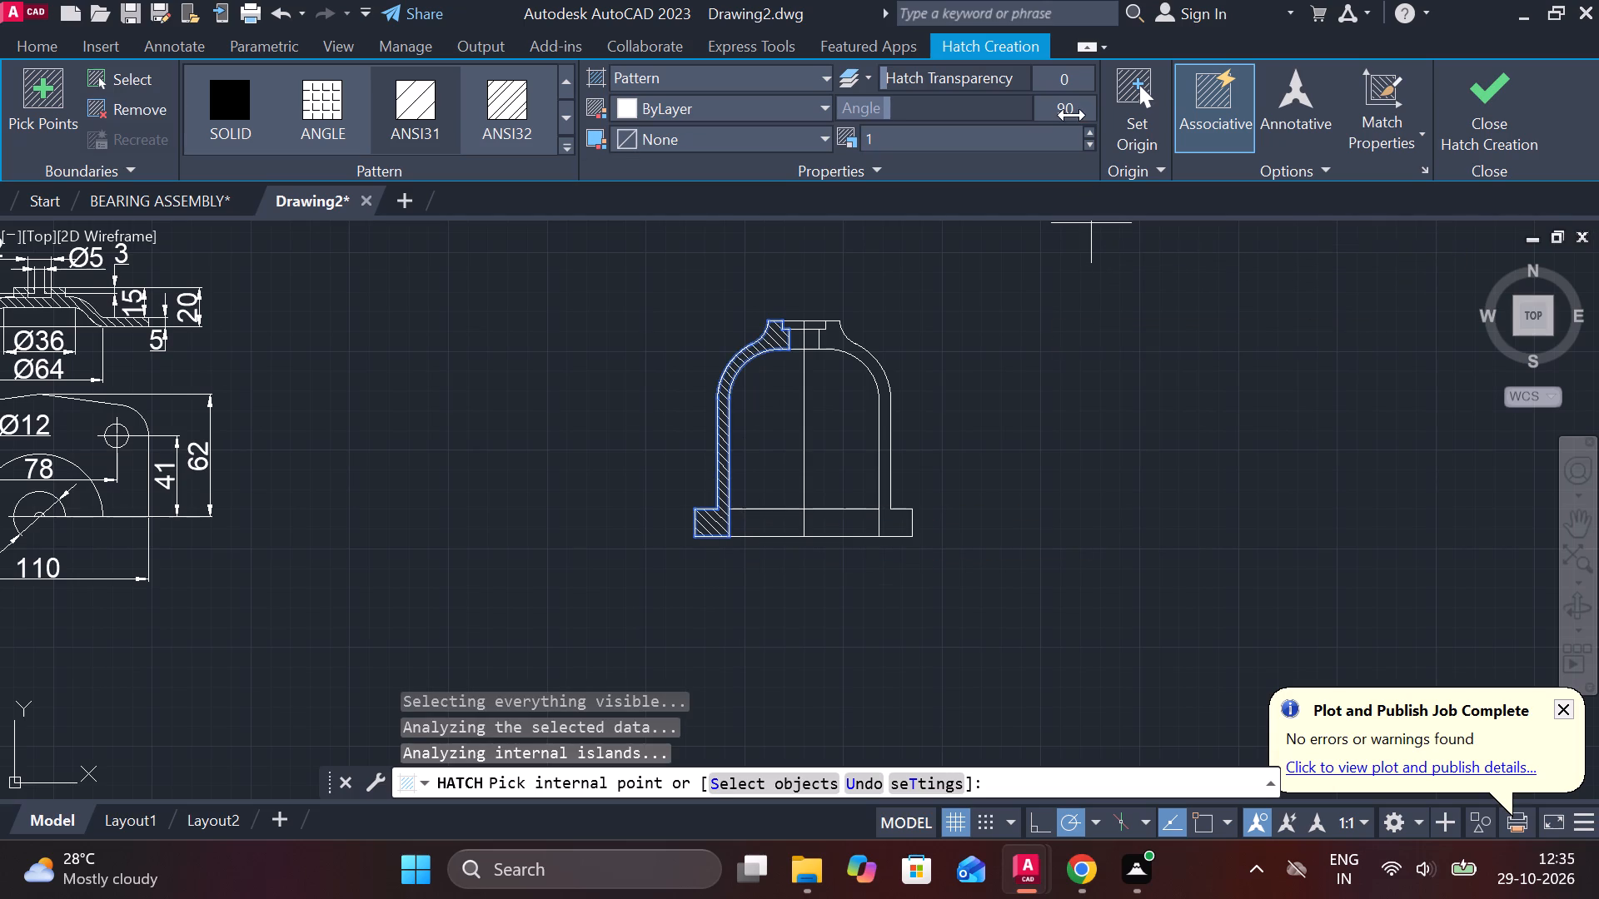
pyautogui.doubleClick(1067, 111)
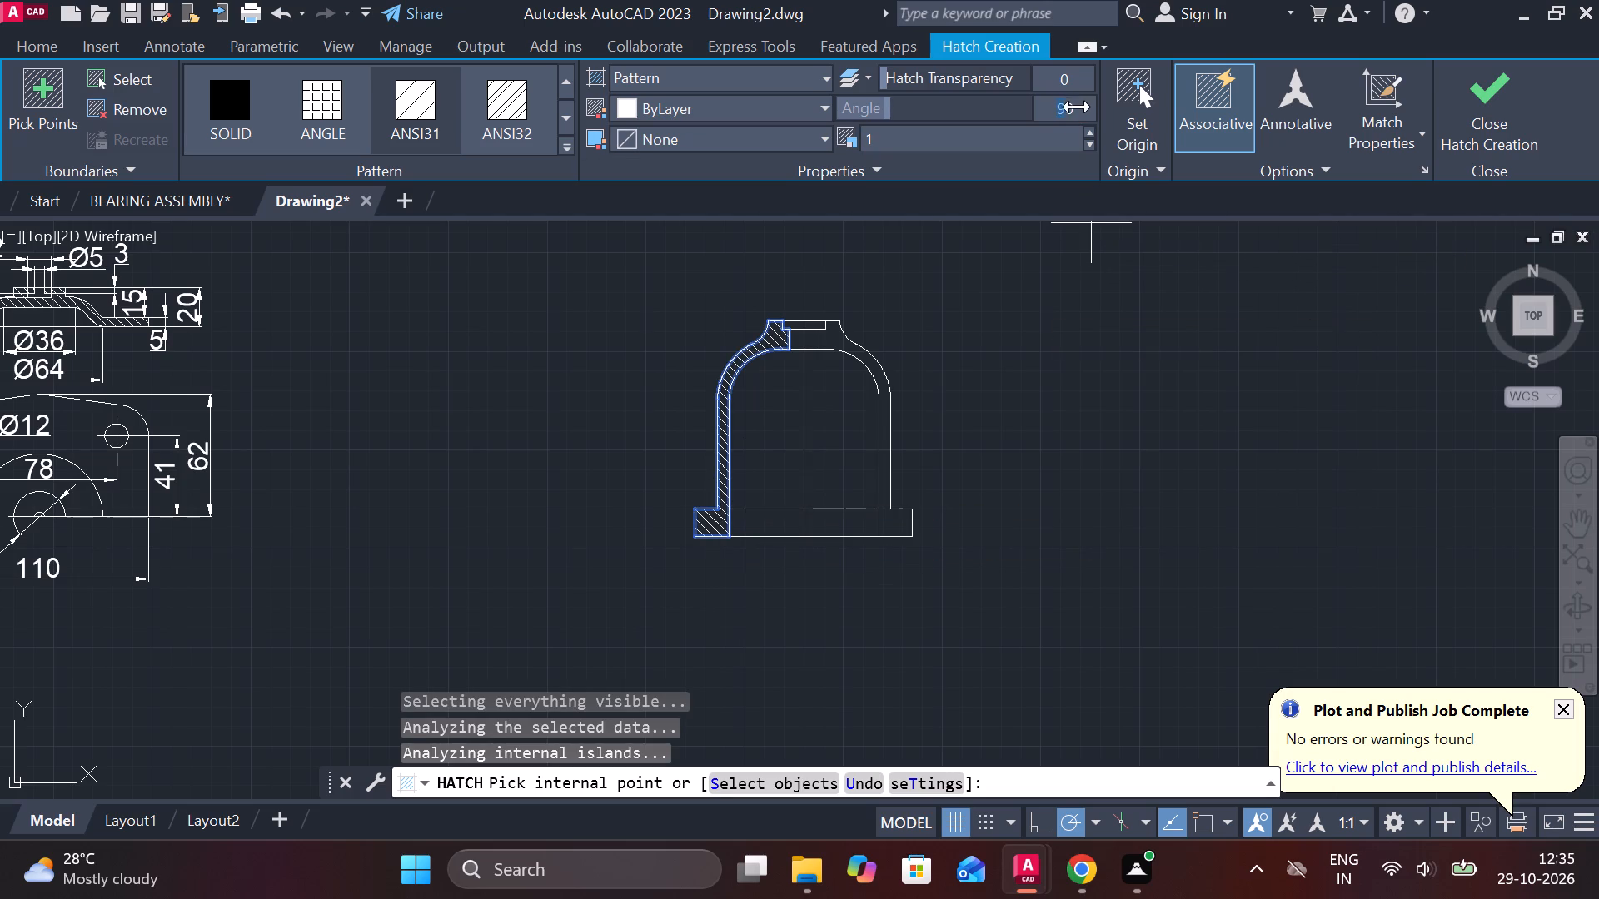
pyautogui.click(1077, 107)
pyautogui.write('60')
pyautogui.press('Return')
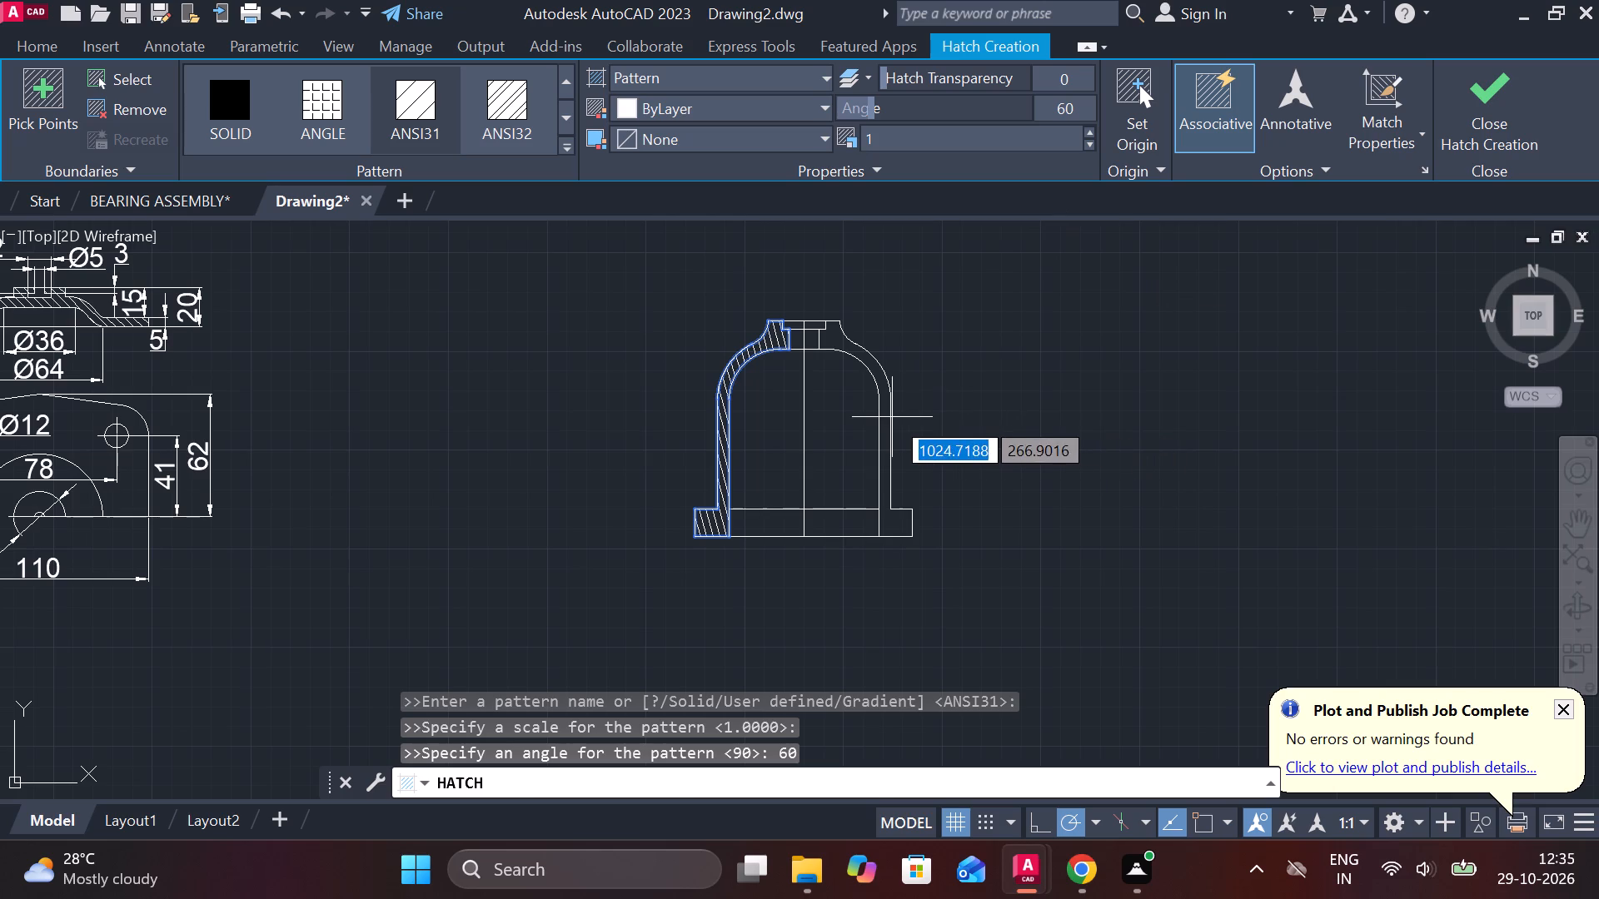
pyautogui.click(886, 409)
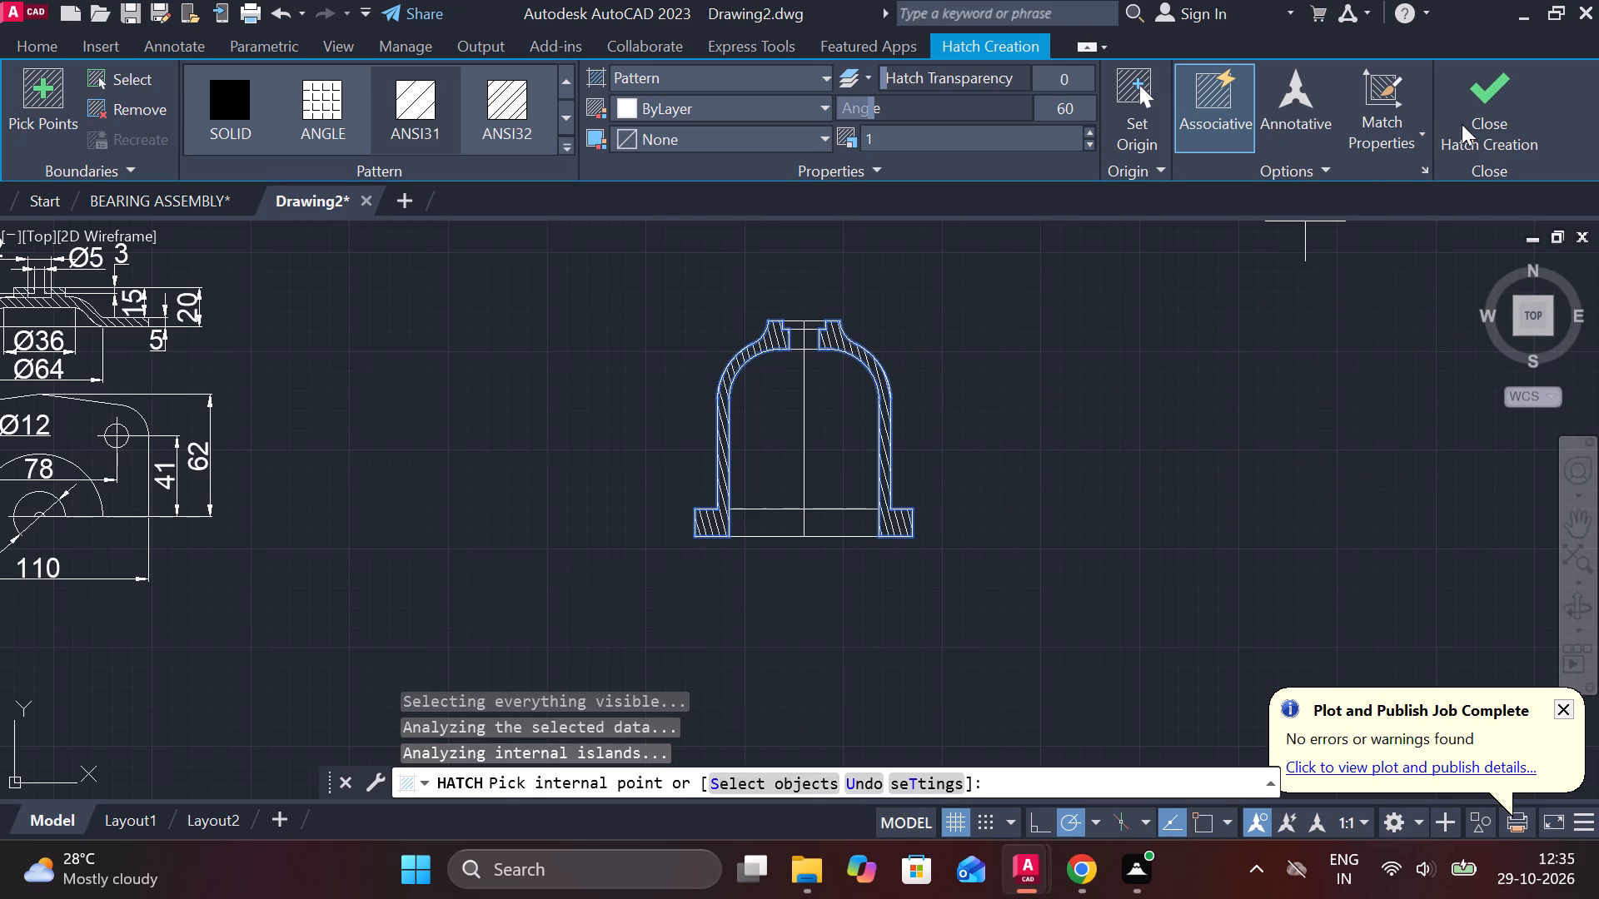
pyautogui.click(1486, 108)
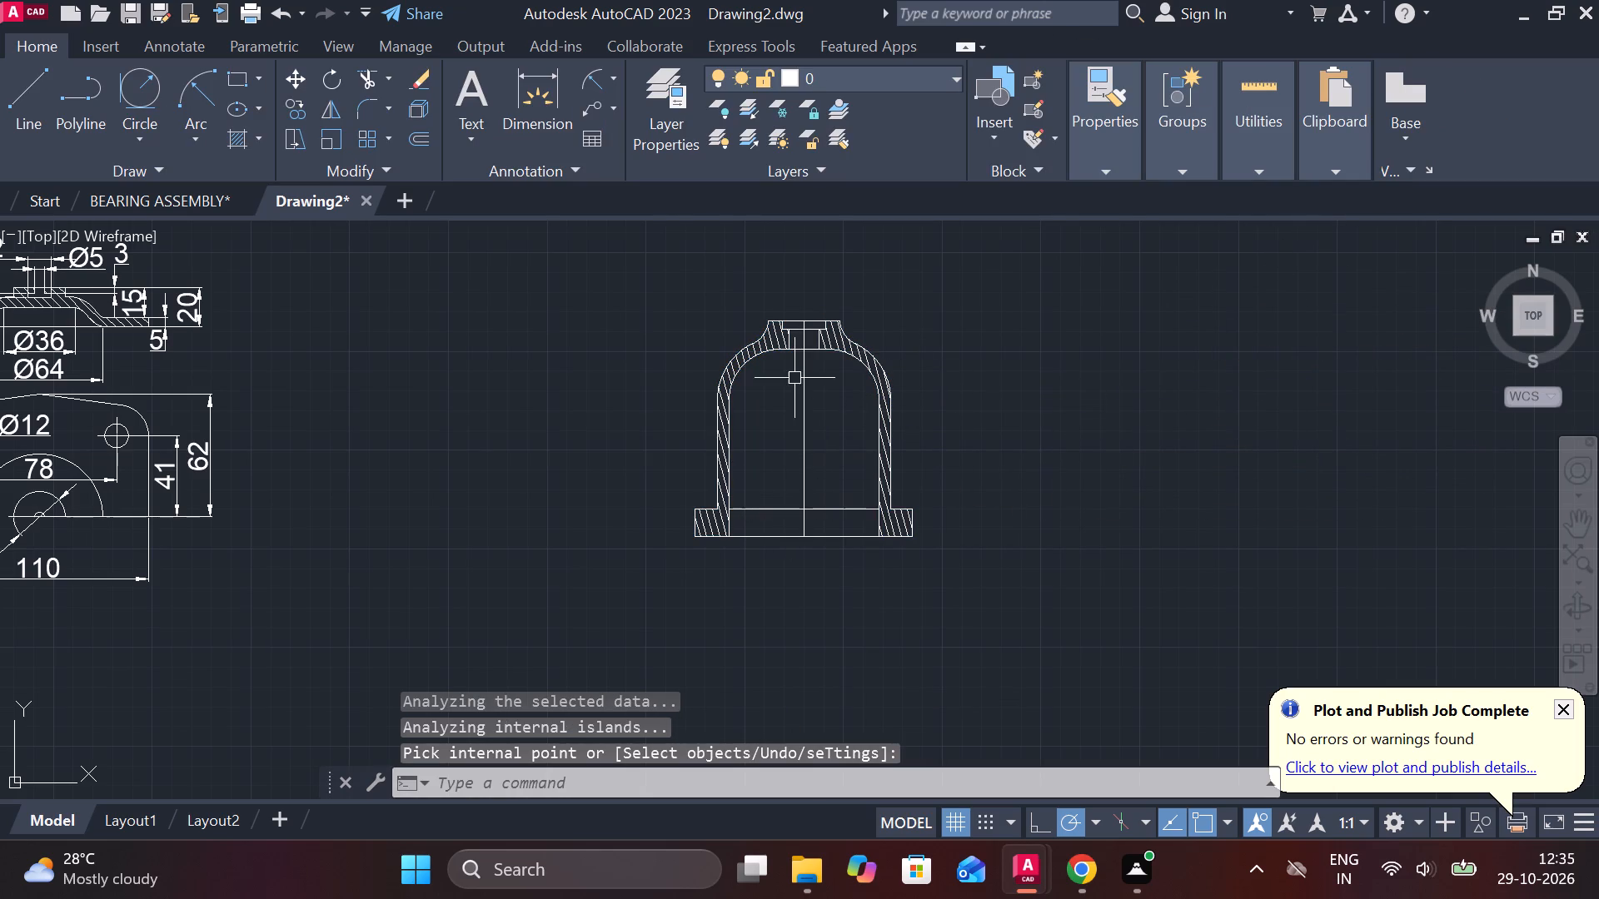
# Set the linetype of the component's vertical centreline to CENTER.
pyautogui.scroll(1, 795, 373)
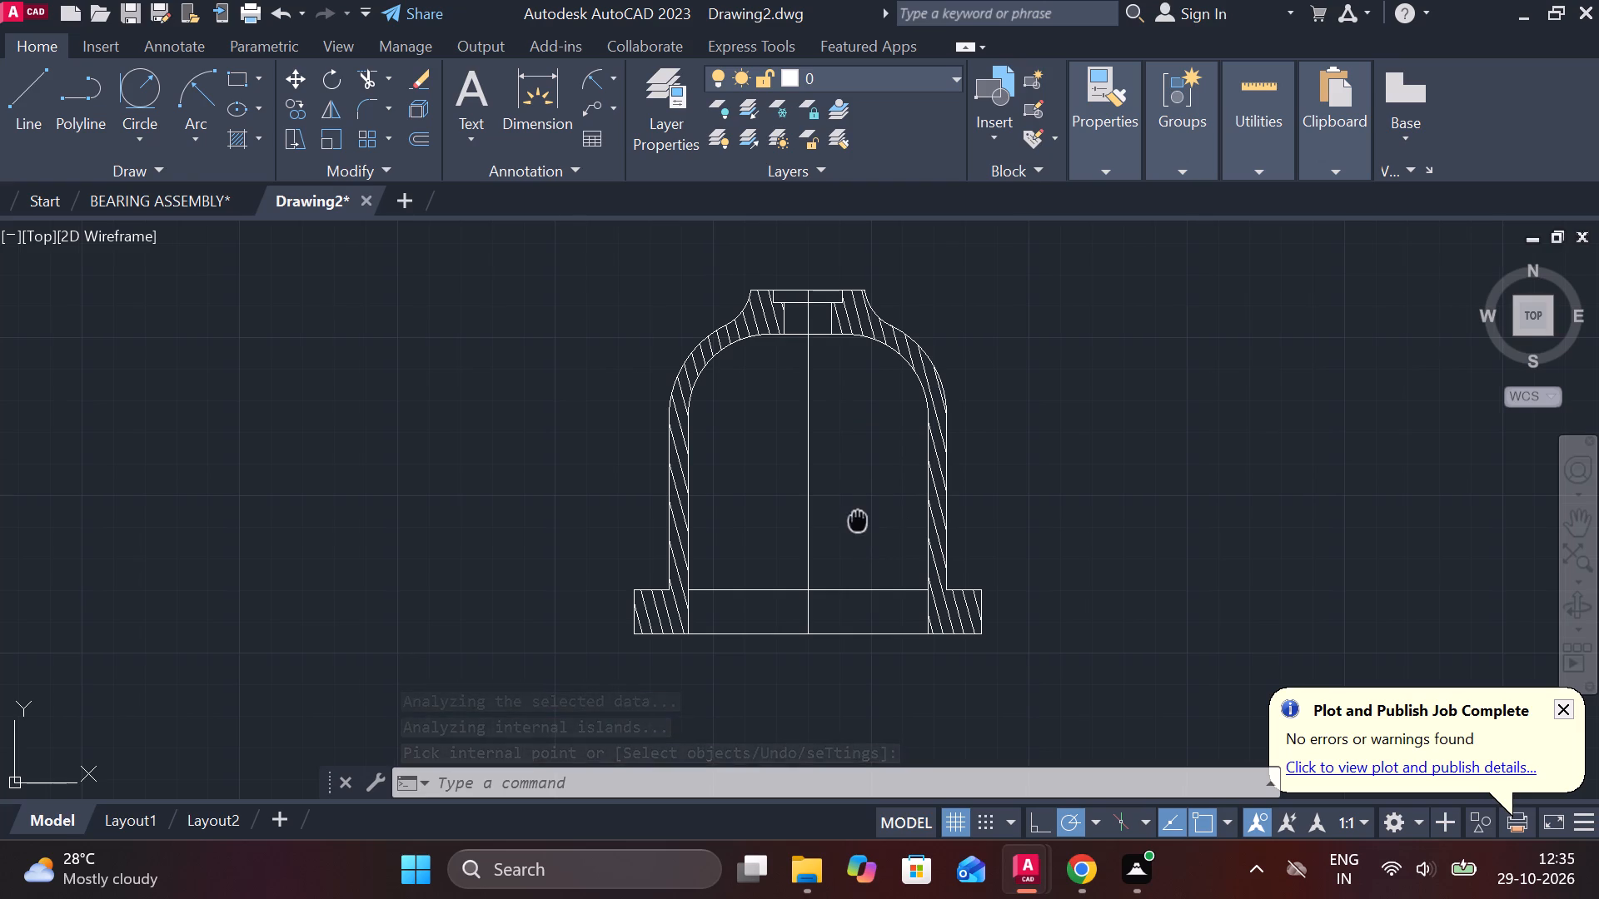
pyautogui.scroll(-1, 795, 408)
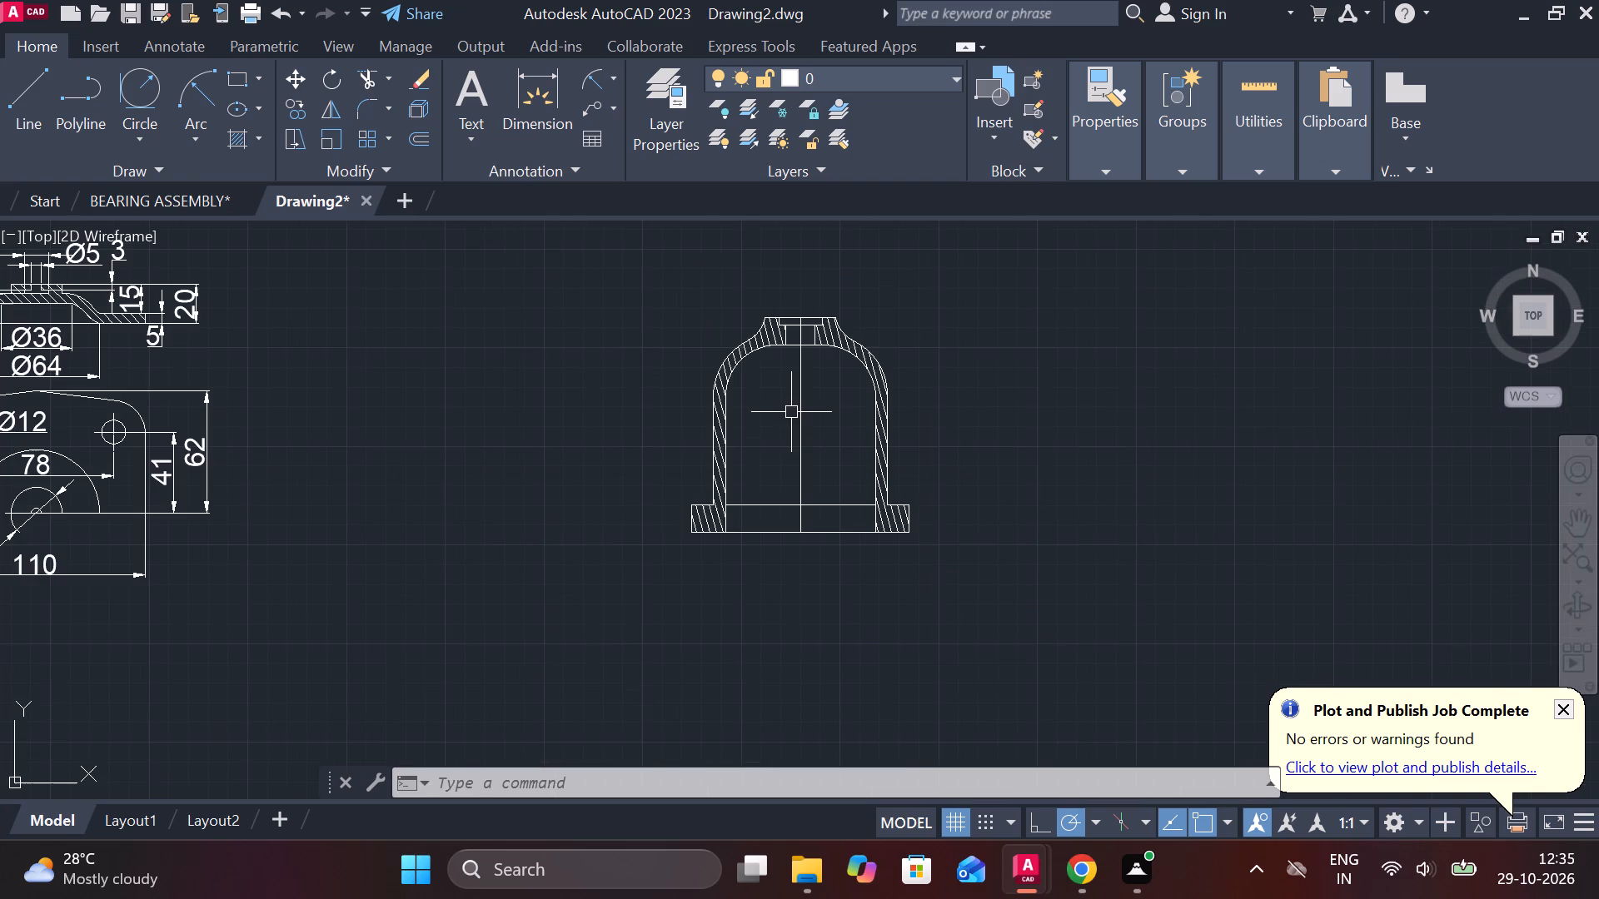
pyautogui.click(799, 402)
pyautogui.click(1100, 175)
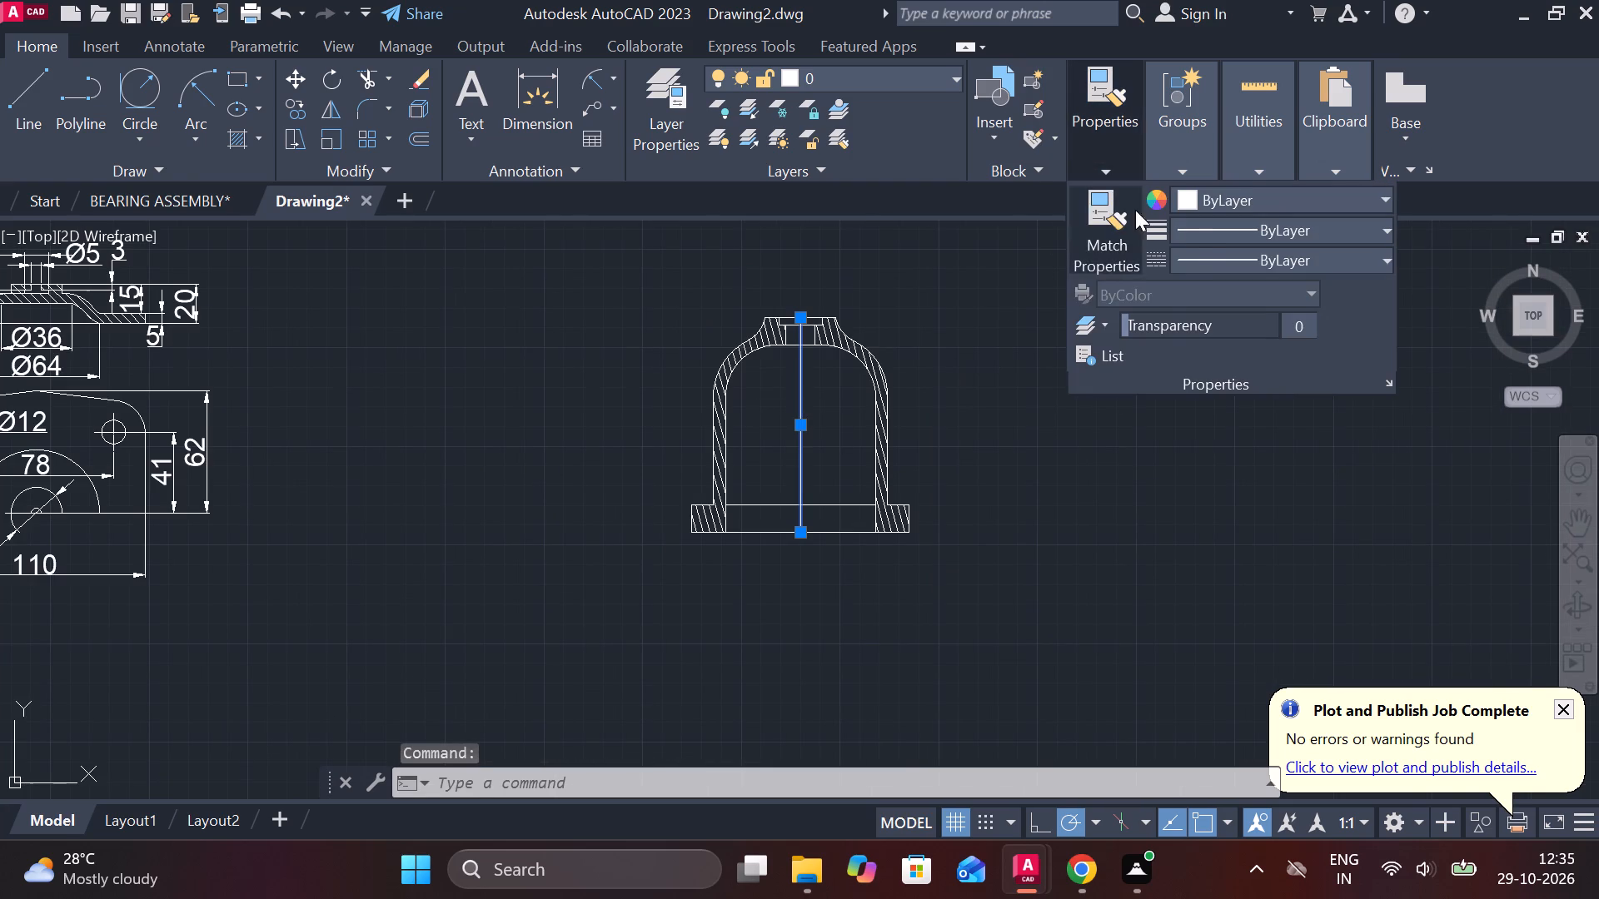
pyautogui.click(1208, 247)
pyautogui.click(1218, 348)
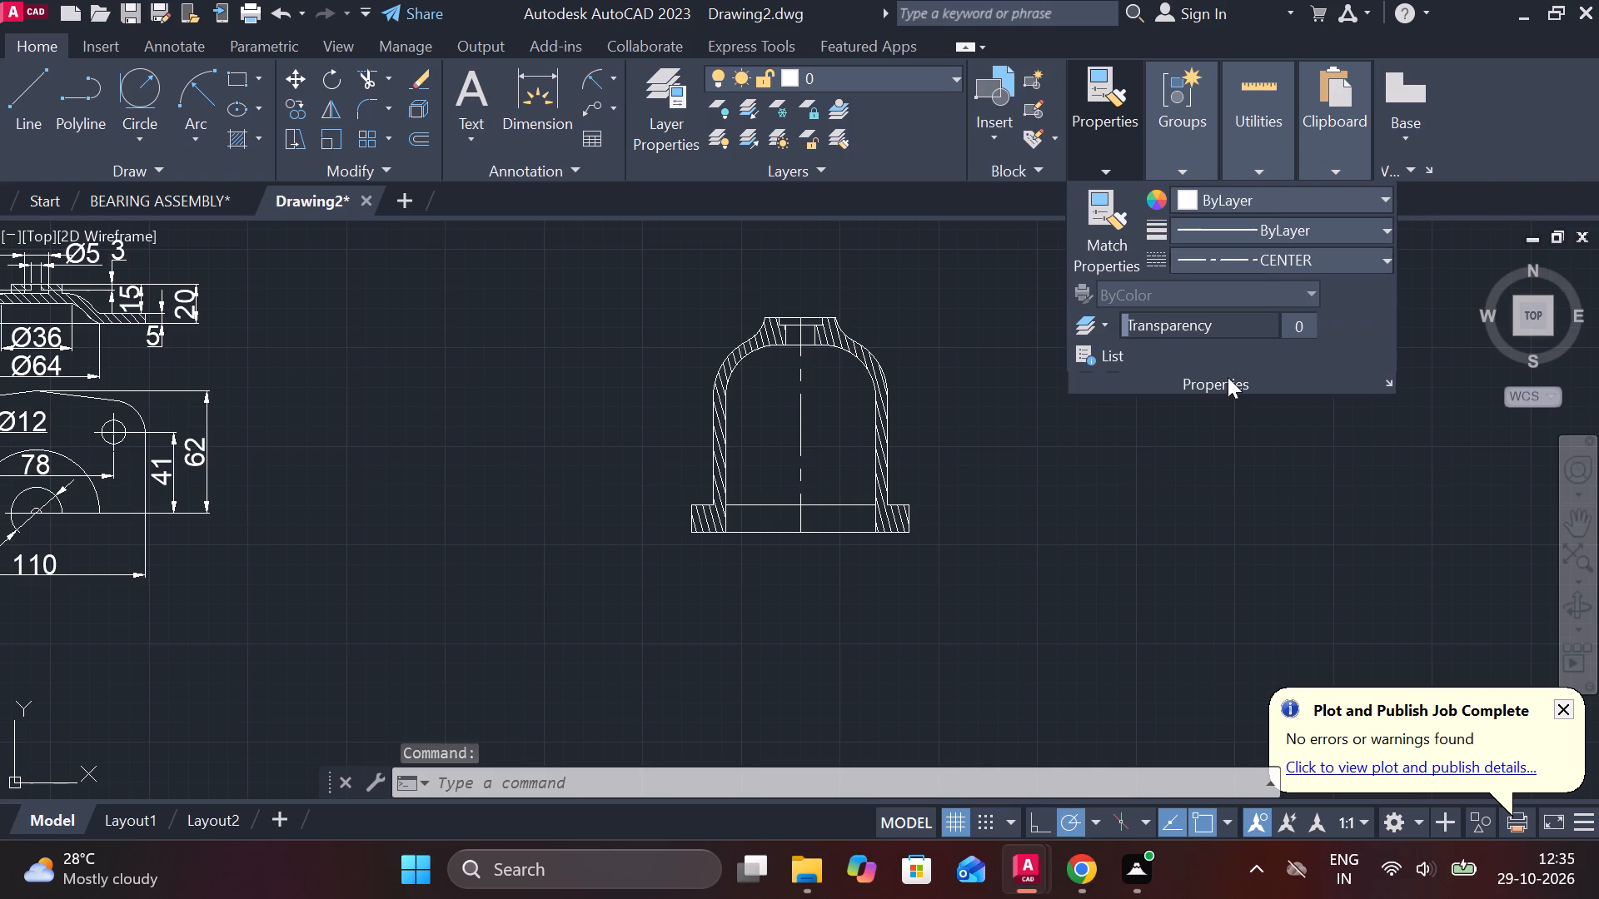
pyautogui.press('Escape')
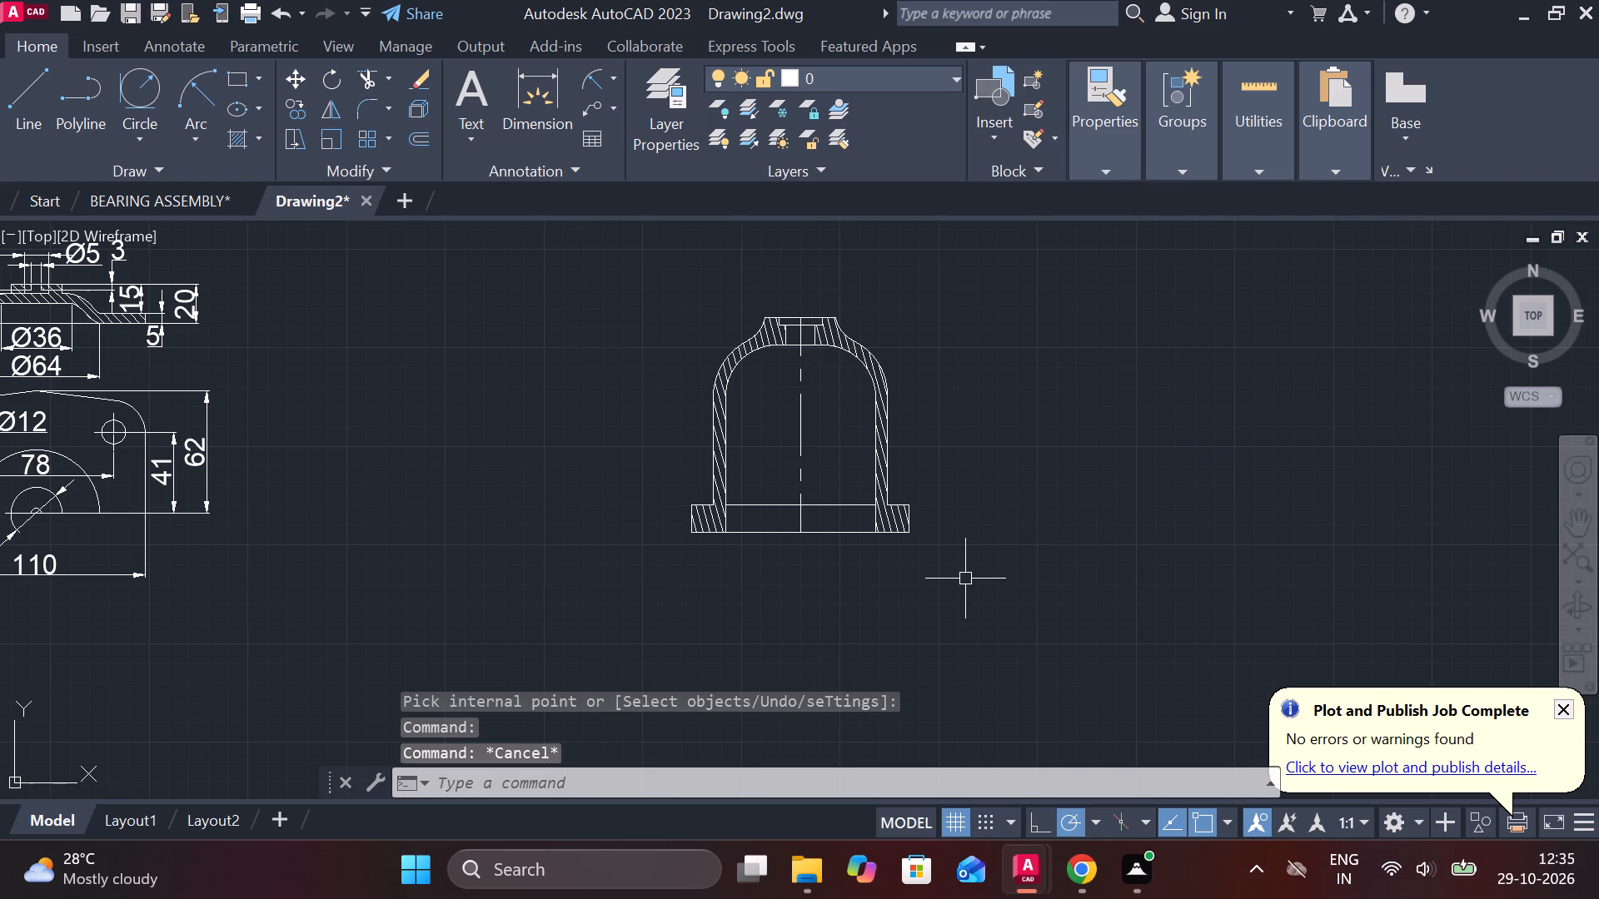
# Erase the horizontal line spanning the bore at the top of the base flange.
pyautogui.click(827, 509)
pyautogui.write('E')
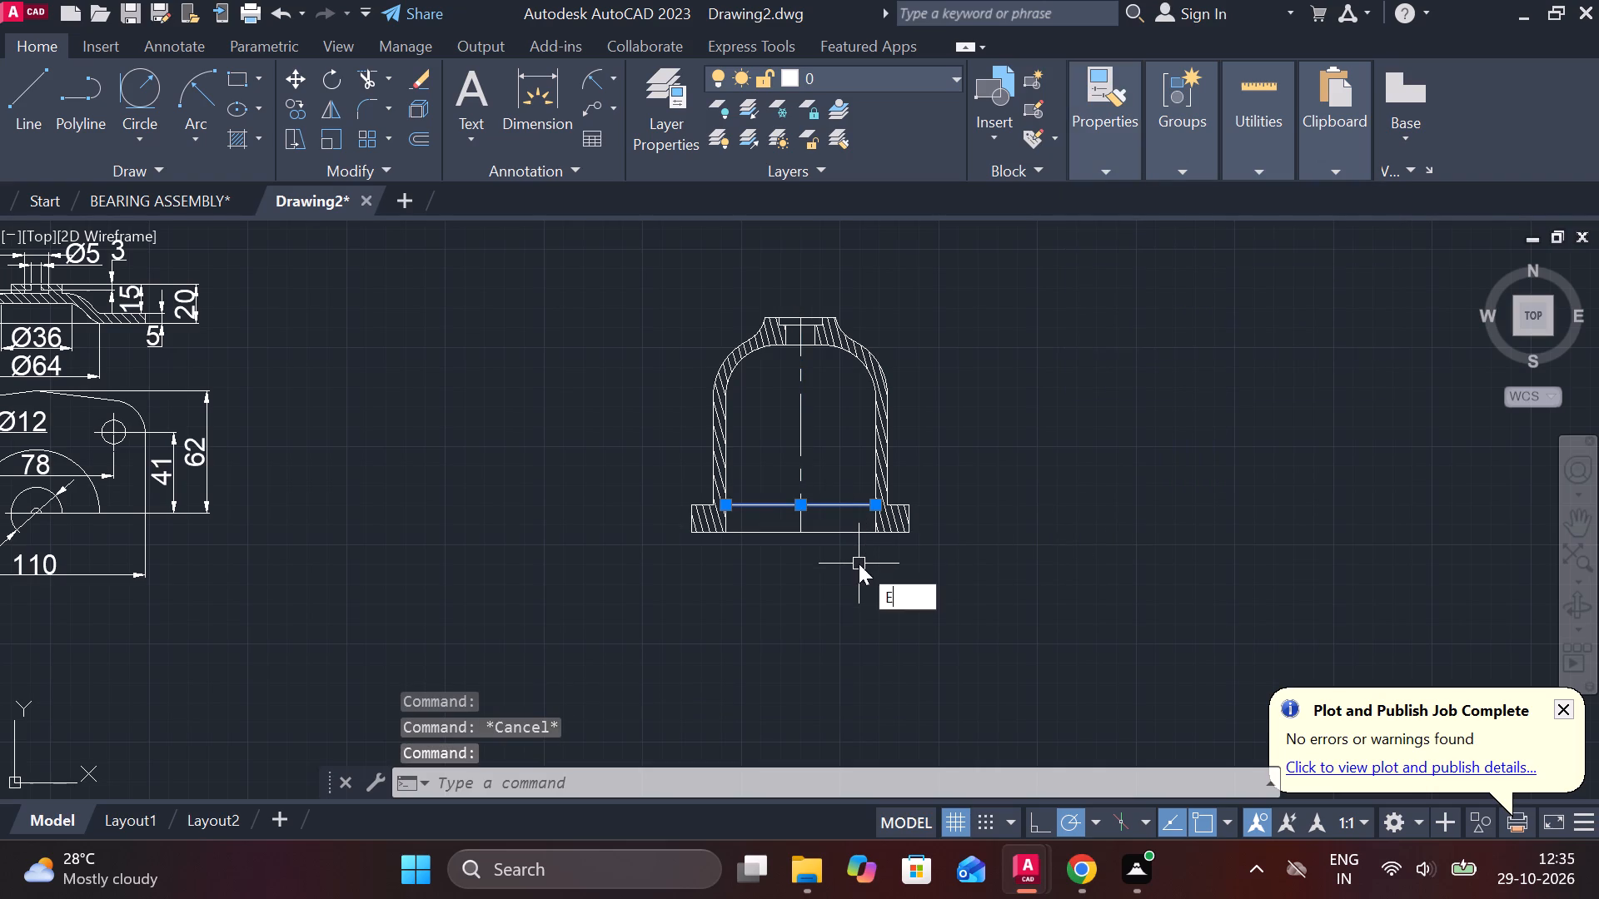
pyautogui.press('space')
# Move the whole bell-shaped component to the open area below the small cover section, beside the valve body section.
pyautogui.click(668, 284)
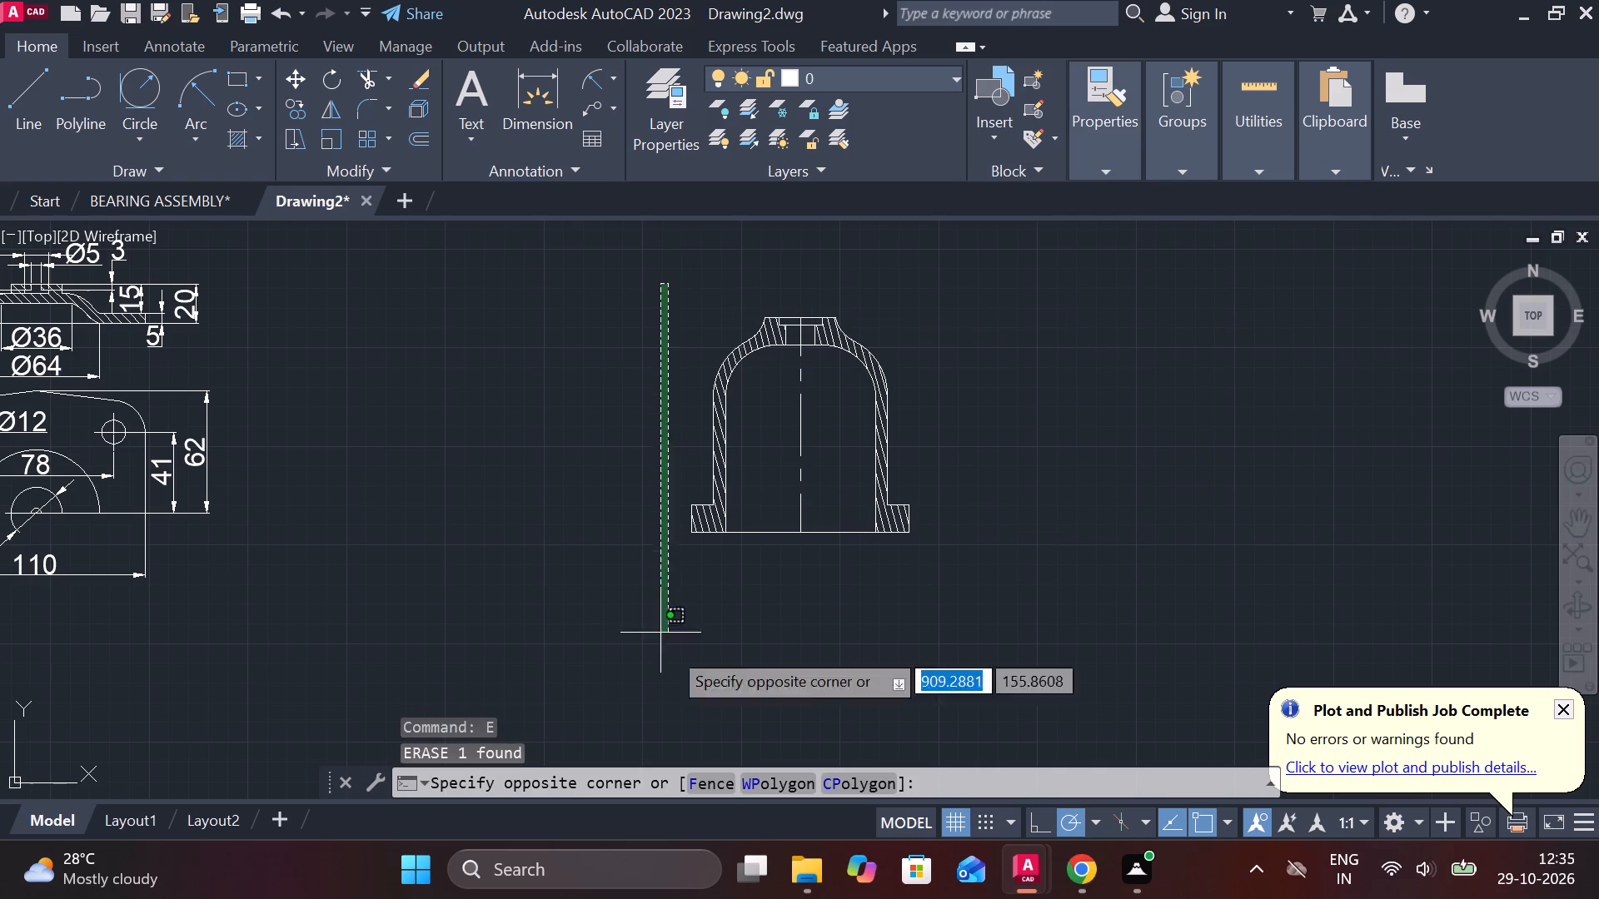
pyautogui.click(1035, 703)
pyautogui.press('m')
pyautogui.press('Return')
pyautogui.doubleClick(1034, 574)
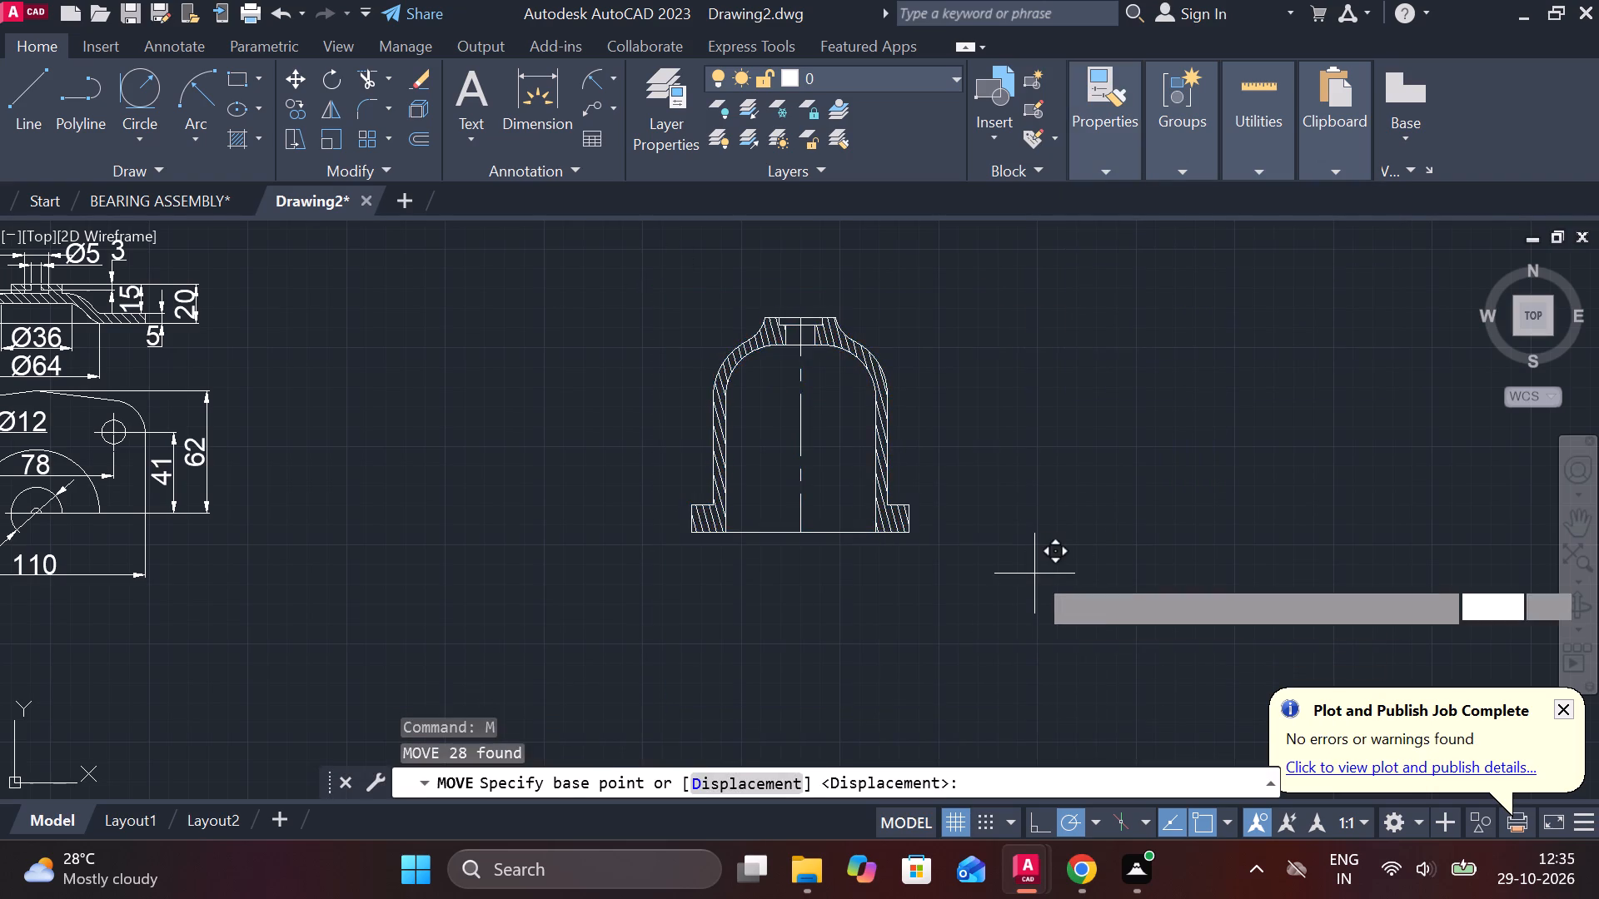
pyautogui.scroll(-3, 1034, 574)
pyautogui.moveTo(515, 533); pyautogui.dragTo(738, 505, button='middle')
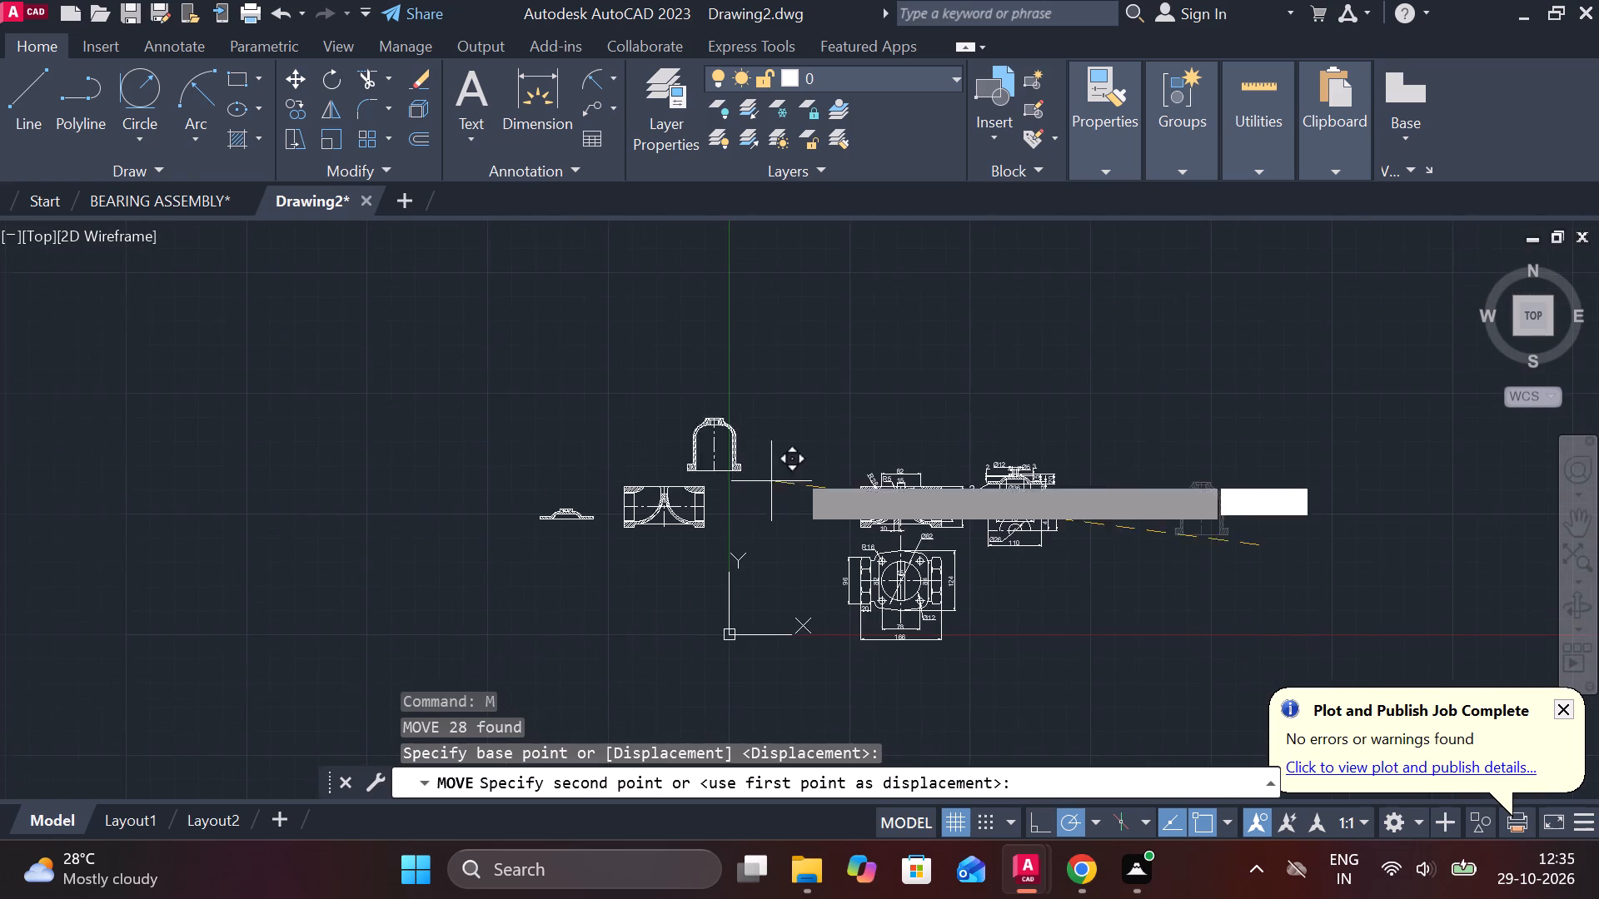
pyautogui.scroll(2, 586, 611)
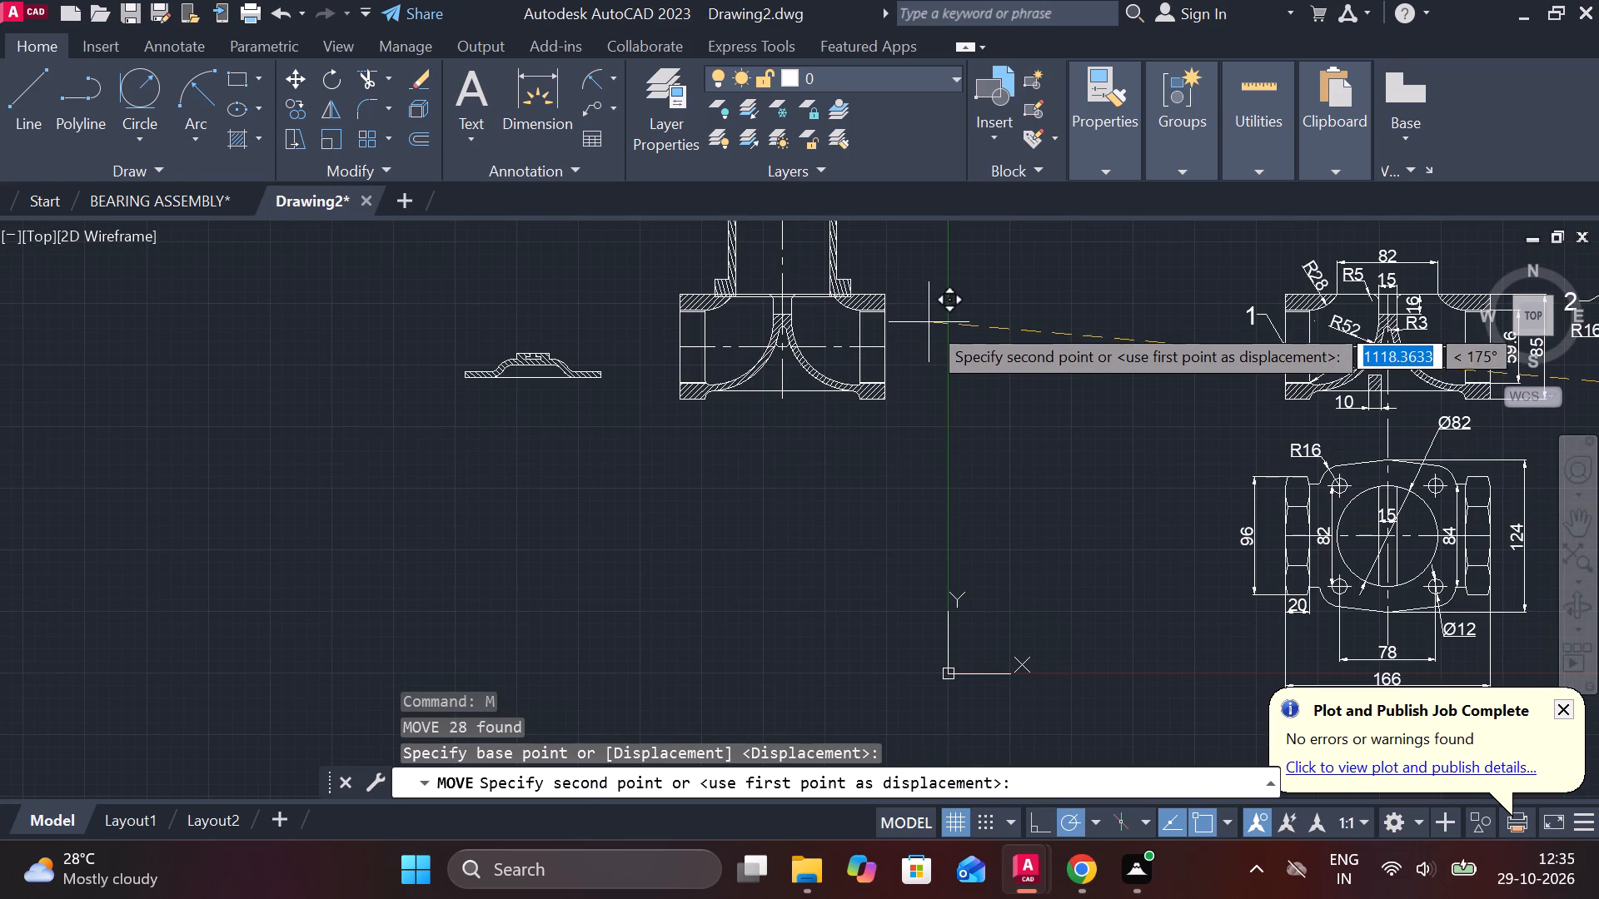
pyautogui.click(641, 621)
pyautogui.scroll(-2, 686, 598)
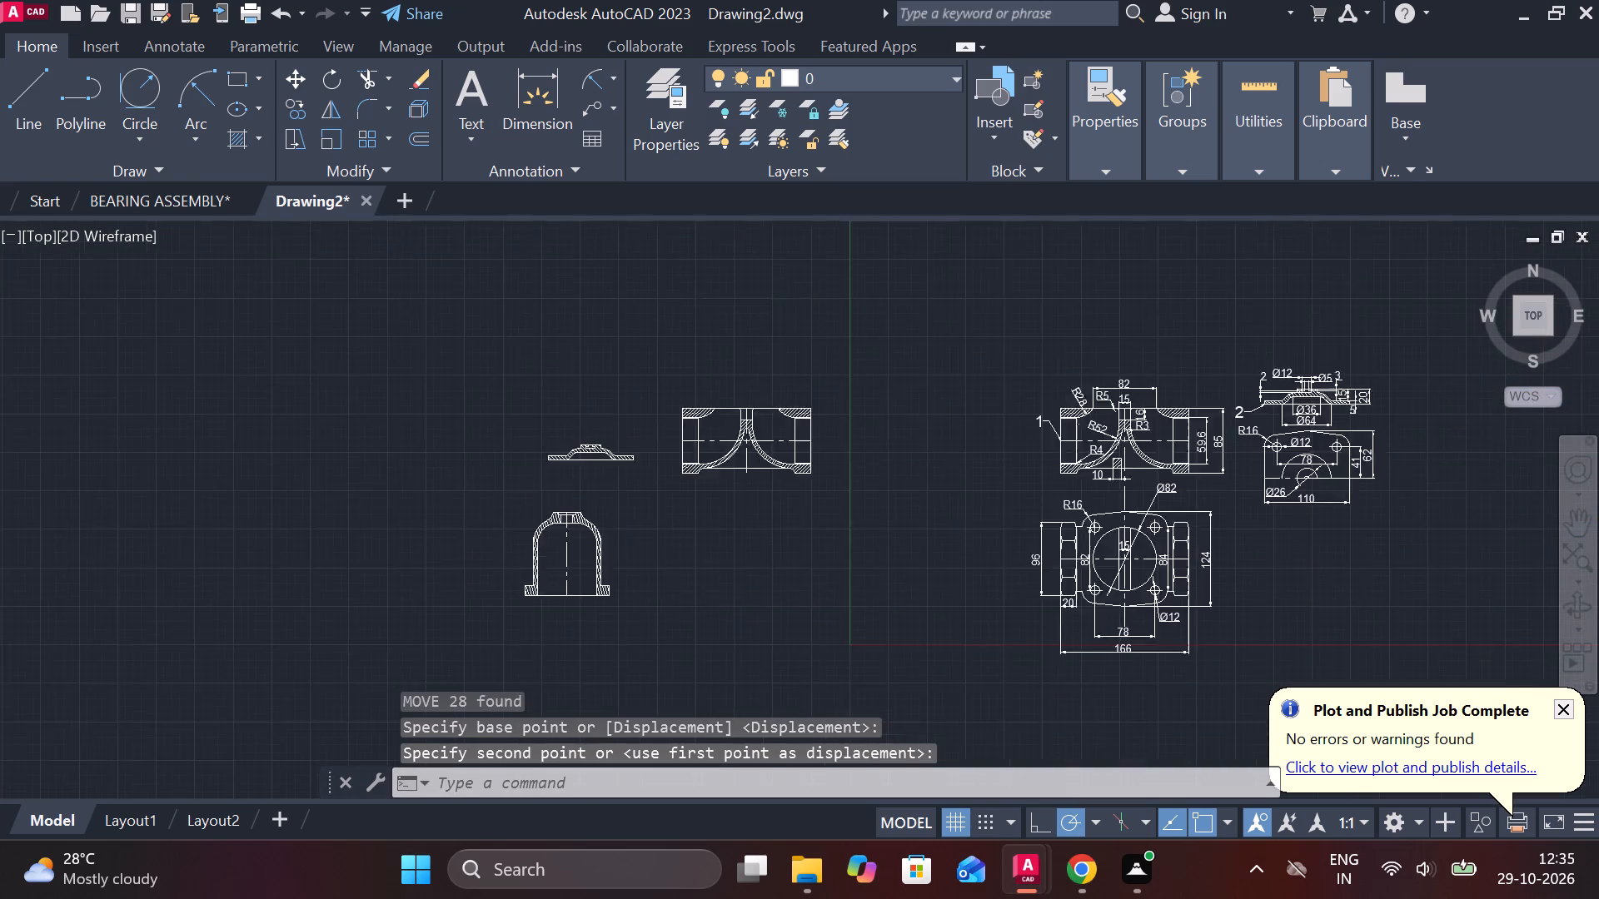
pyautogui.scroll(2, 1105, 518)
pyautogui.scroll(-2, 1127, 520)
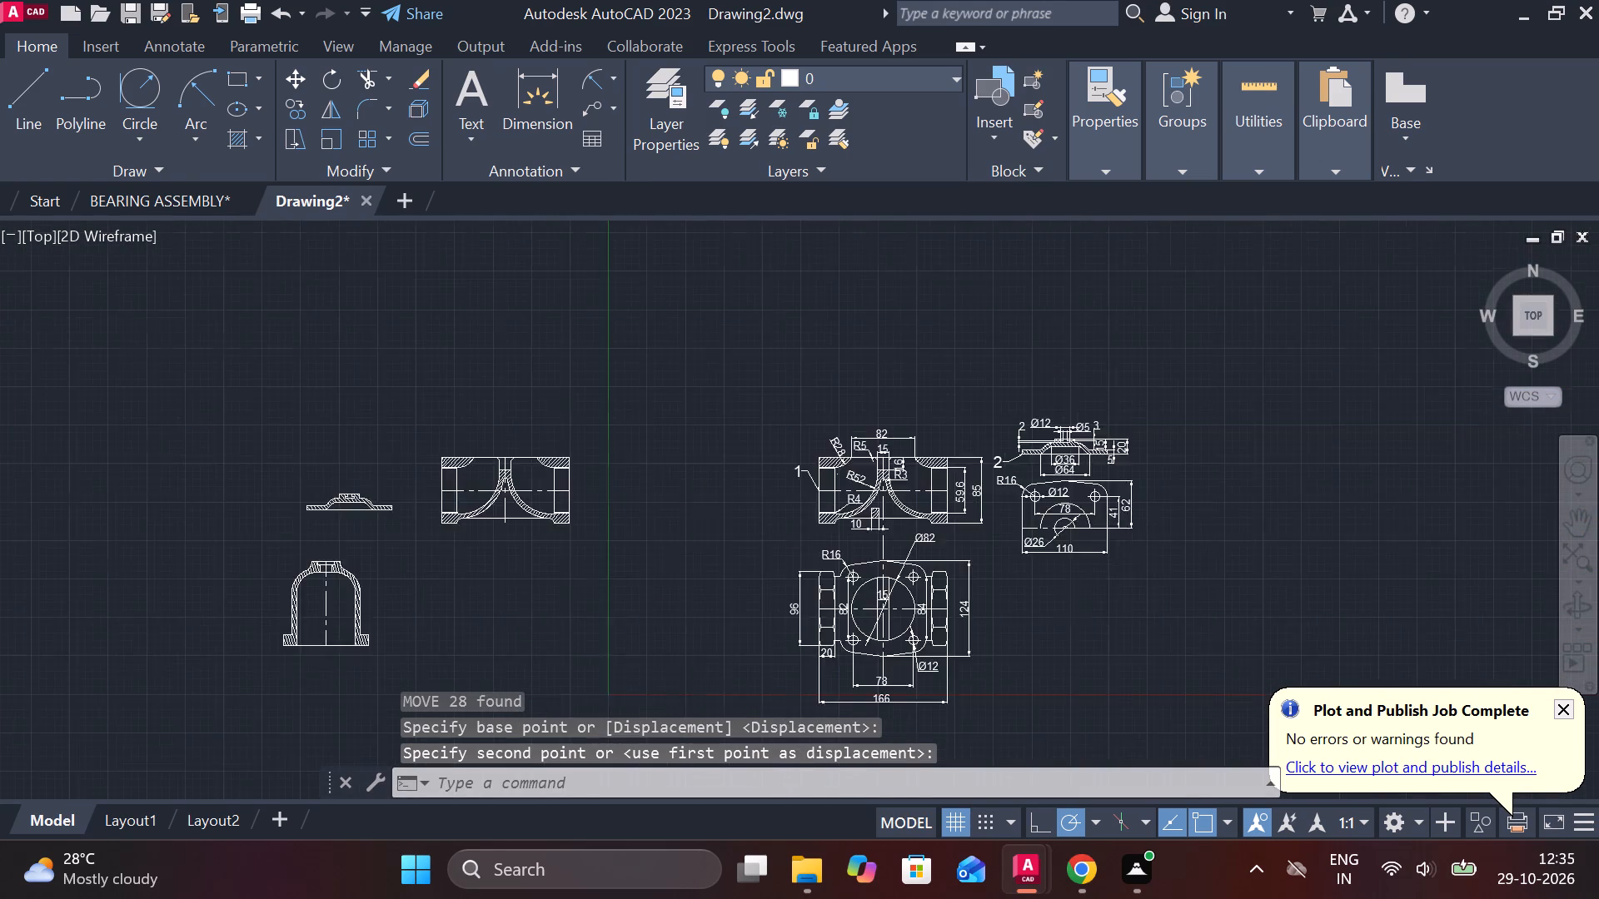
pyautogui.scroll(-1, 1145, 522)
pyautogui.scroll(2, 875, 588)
# Copy the bell-shaped component to the empty area to the right of part 2's dimensioned views.
pyautogui.doubleClick(847, 584)
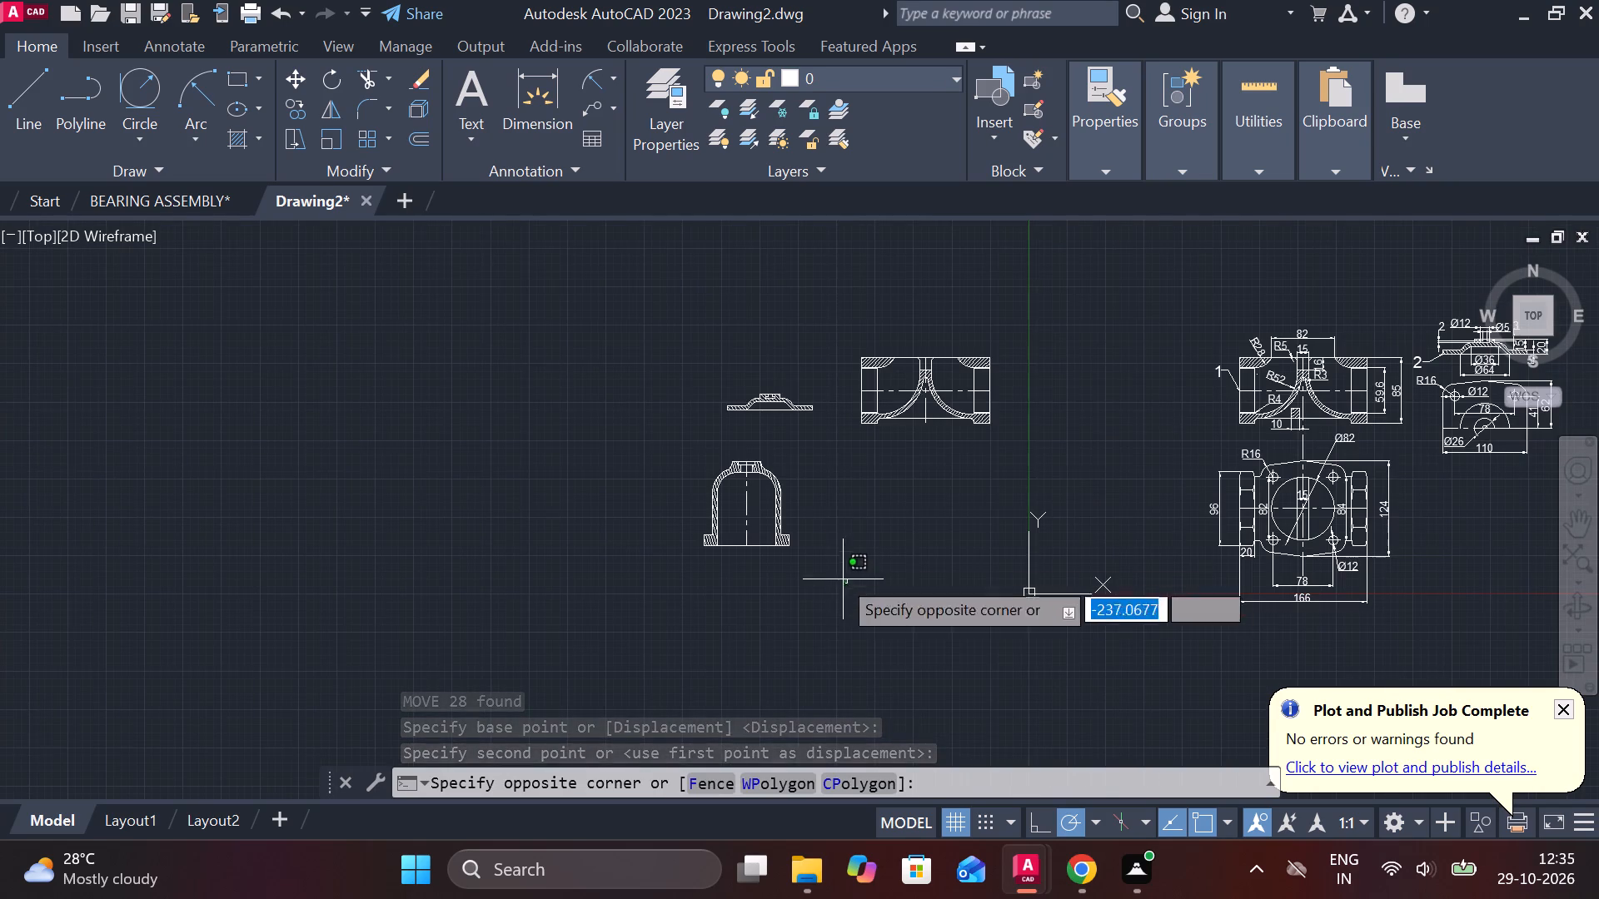
pyautogui.click(664, 449)
pyautogui.write('CO')
pyautogui.press('Return')
pyautogui.click(873, 608)
pyautogui.scroll(-2, 874, 608)
pyautogui.scroll(2, 1201, 602)
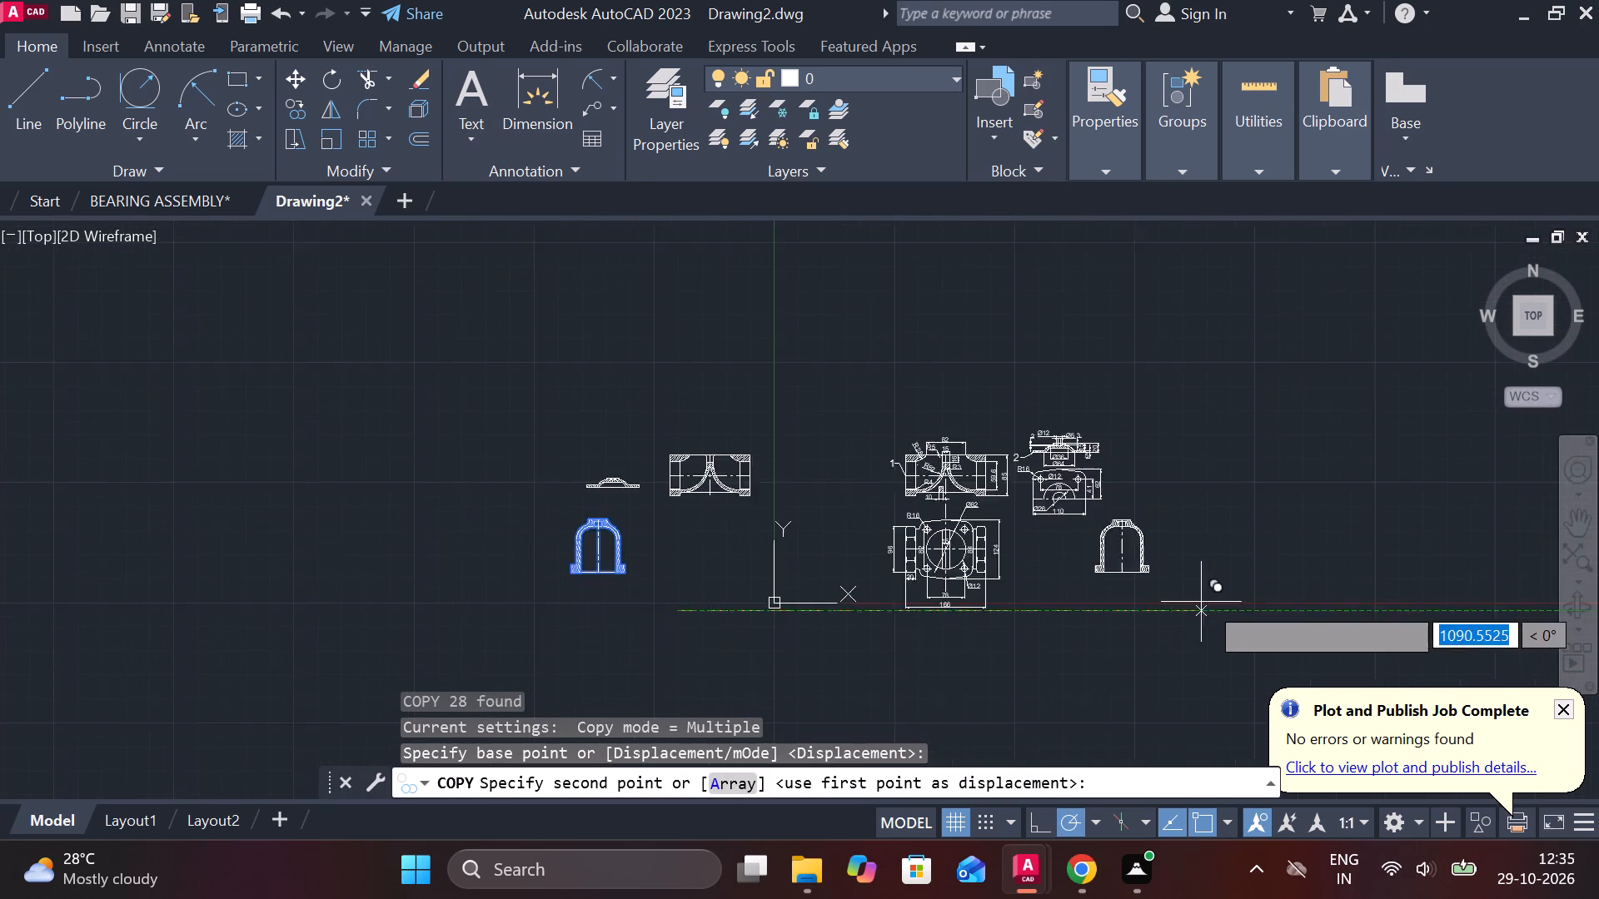
pyautogui.scroll(2, 1202, 604)
pyautogui.moveTo(1202, 604); pyautogui.dragTo(1073, 845, button='middle')
pyautogui.moveTo(1268, 604); pyautogui.dragTo(1199, 736, button='middle')
pyautogui.scroll(-3, 1189, 707)
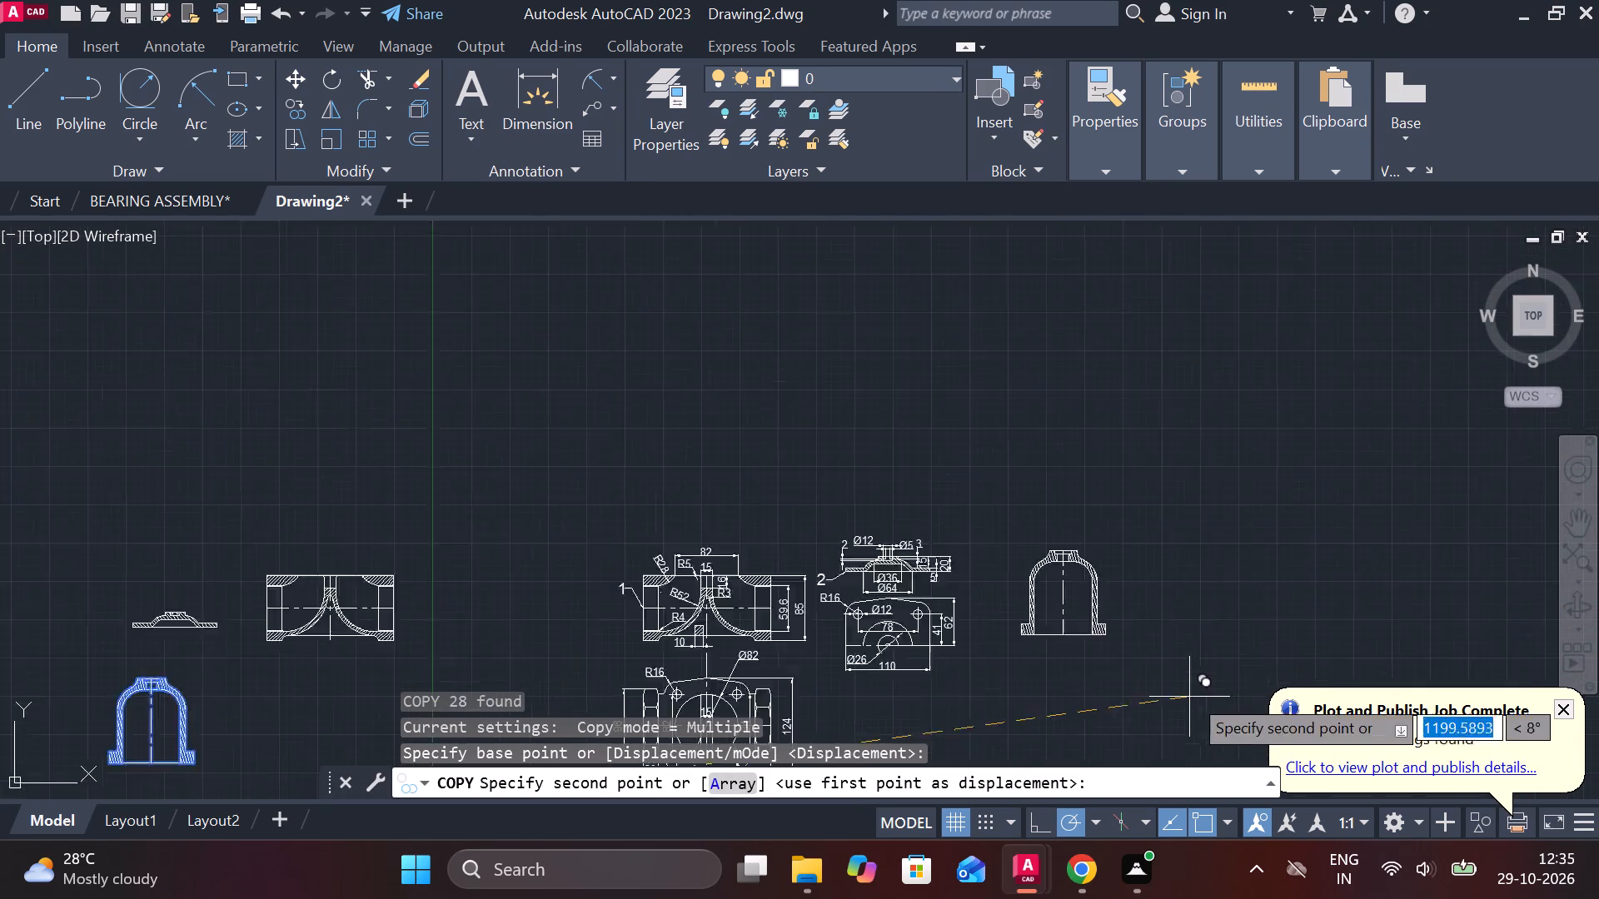
pyautogui.scroll(-1, 1235, 656)
pyautogui.moveTo(1235, 656); pyautogui.dragTo(870, 413, button='middle')
pyautogui.scroll(-2, 1014, 526)
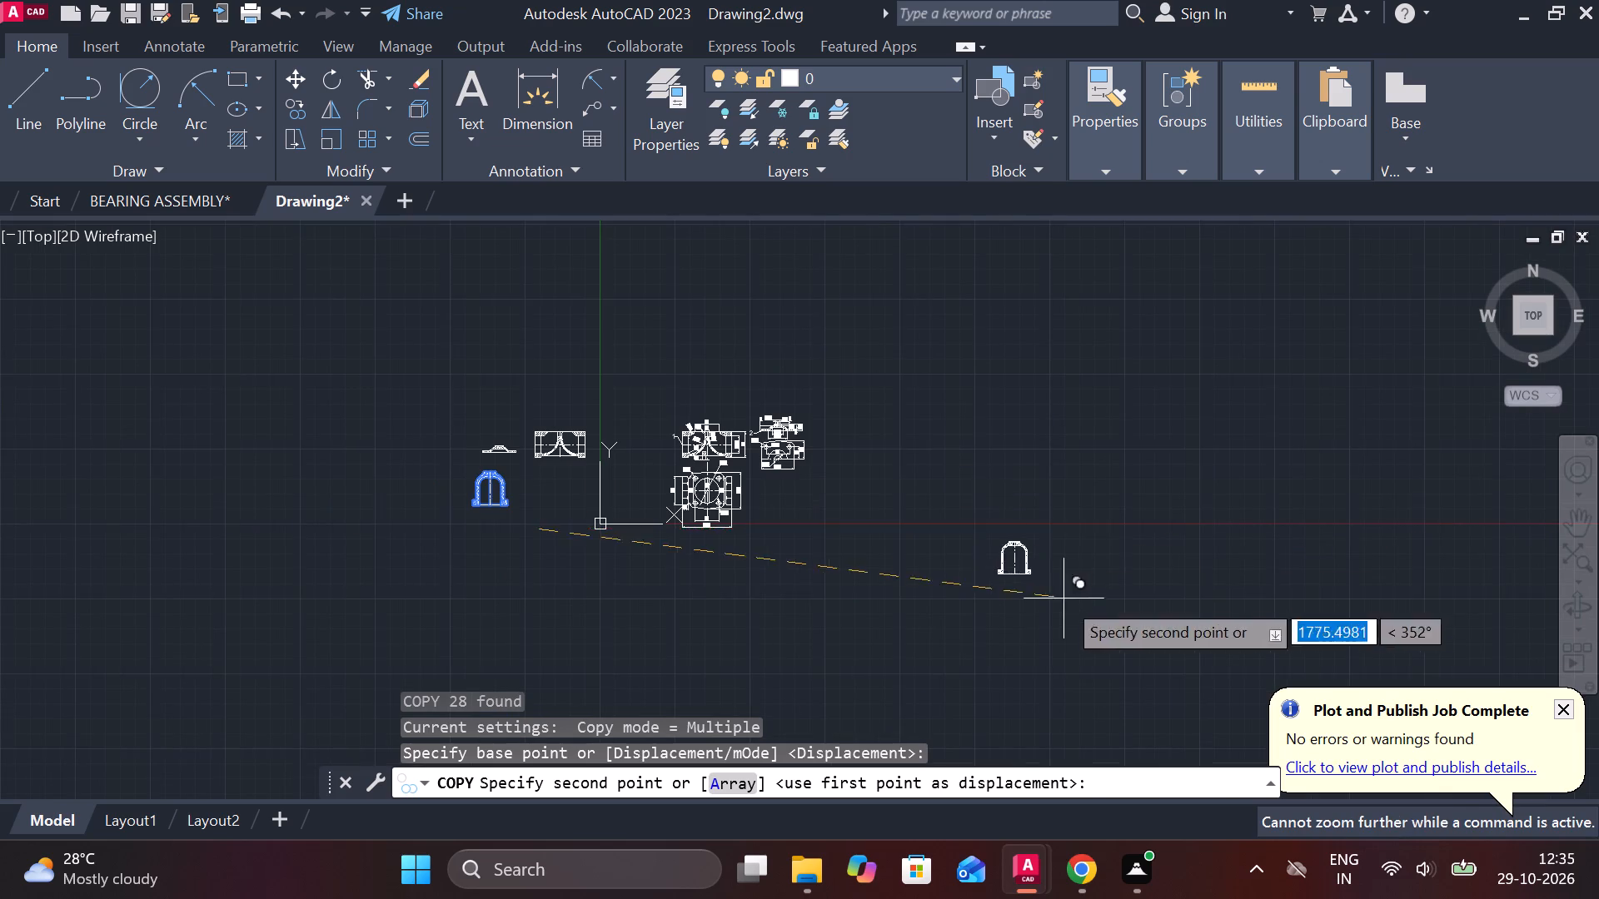
pyautogui.scroll(2, 1026, 480)
pyautogui.click(895, 490)
pyautogui.scroll(4, 909, 445)
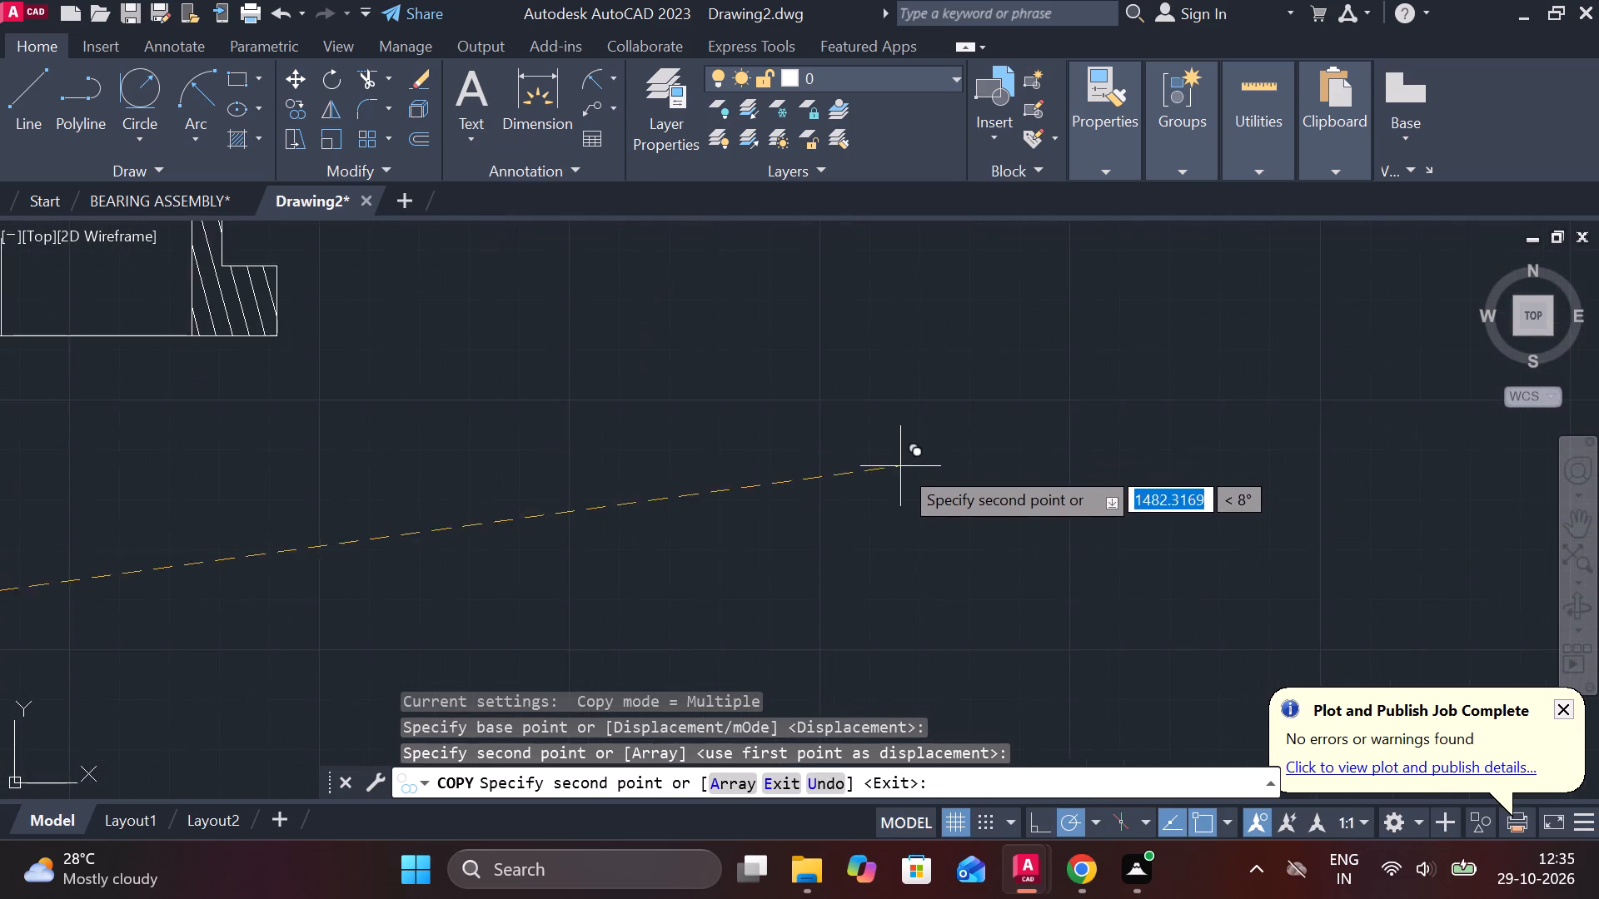
pyautogui.moveTo(946, 481); pyautogui.dragTo(1148, 695, button='middle')
pyautogui.scroll(-2, 954, 490)
pyautogui.press('Escape')
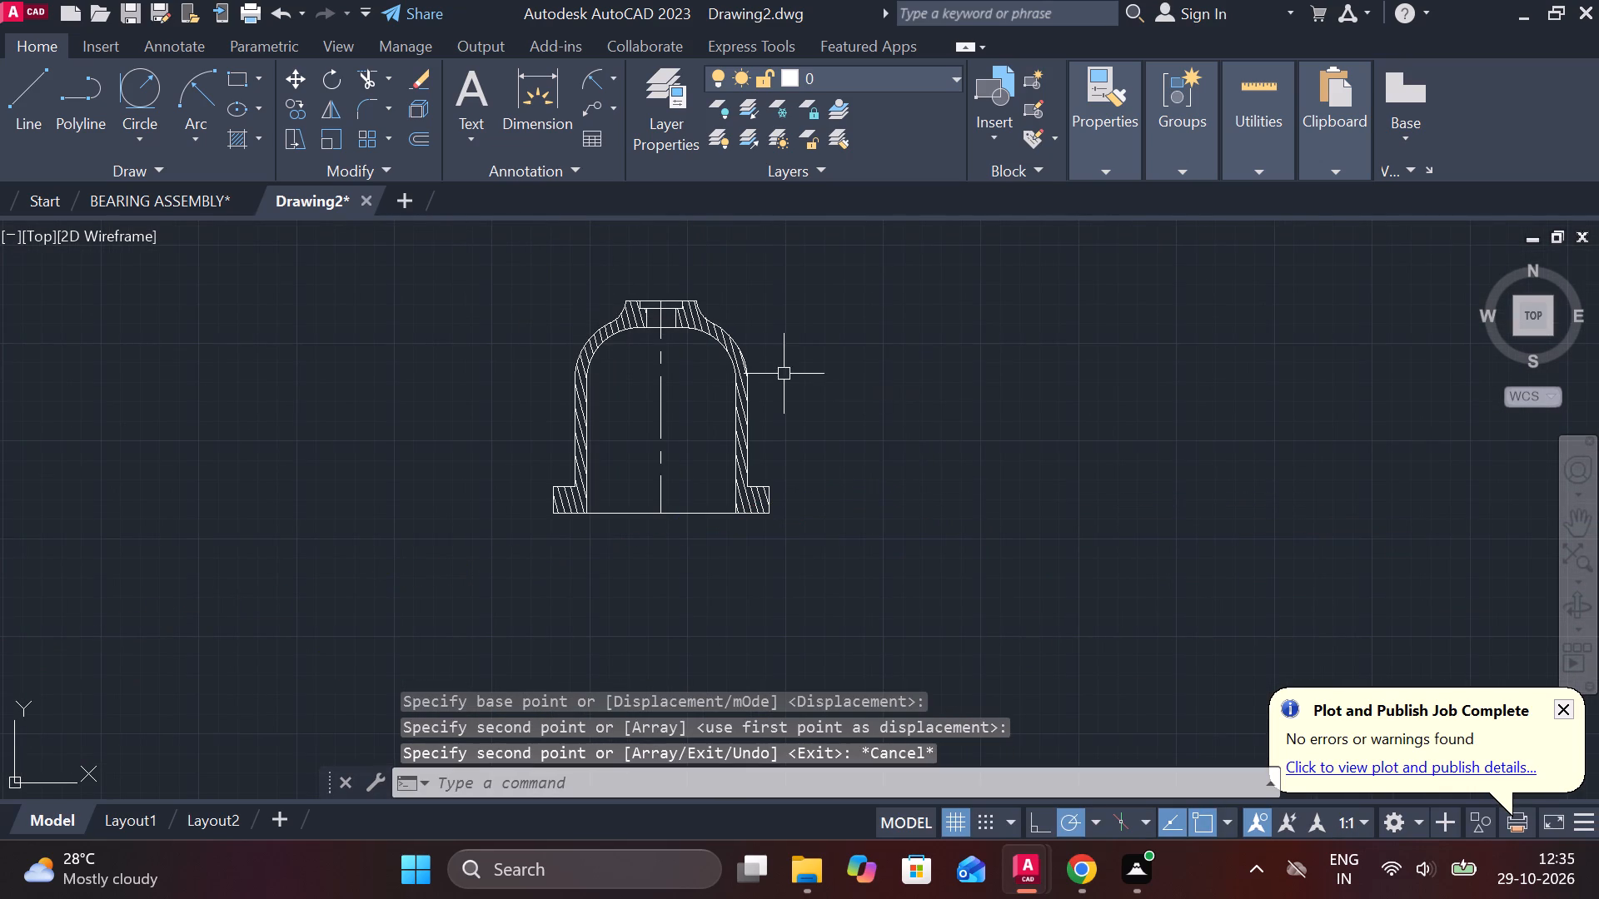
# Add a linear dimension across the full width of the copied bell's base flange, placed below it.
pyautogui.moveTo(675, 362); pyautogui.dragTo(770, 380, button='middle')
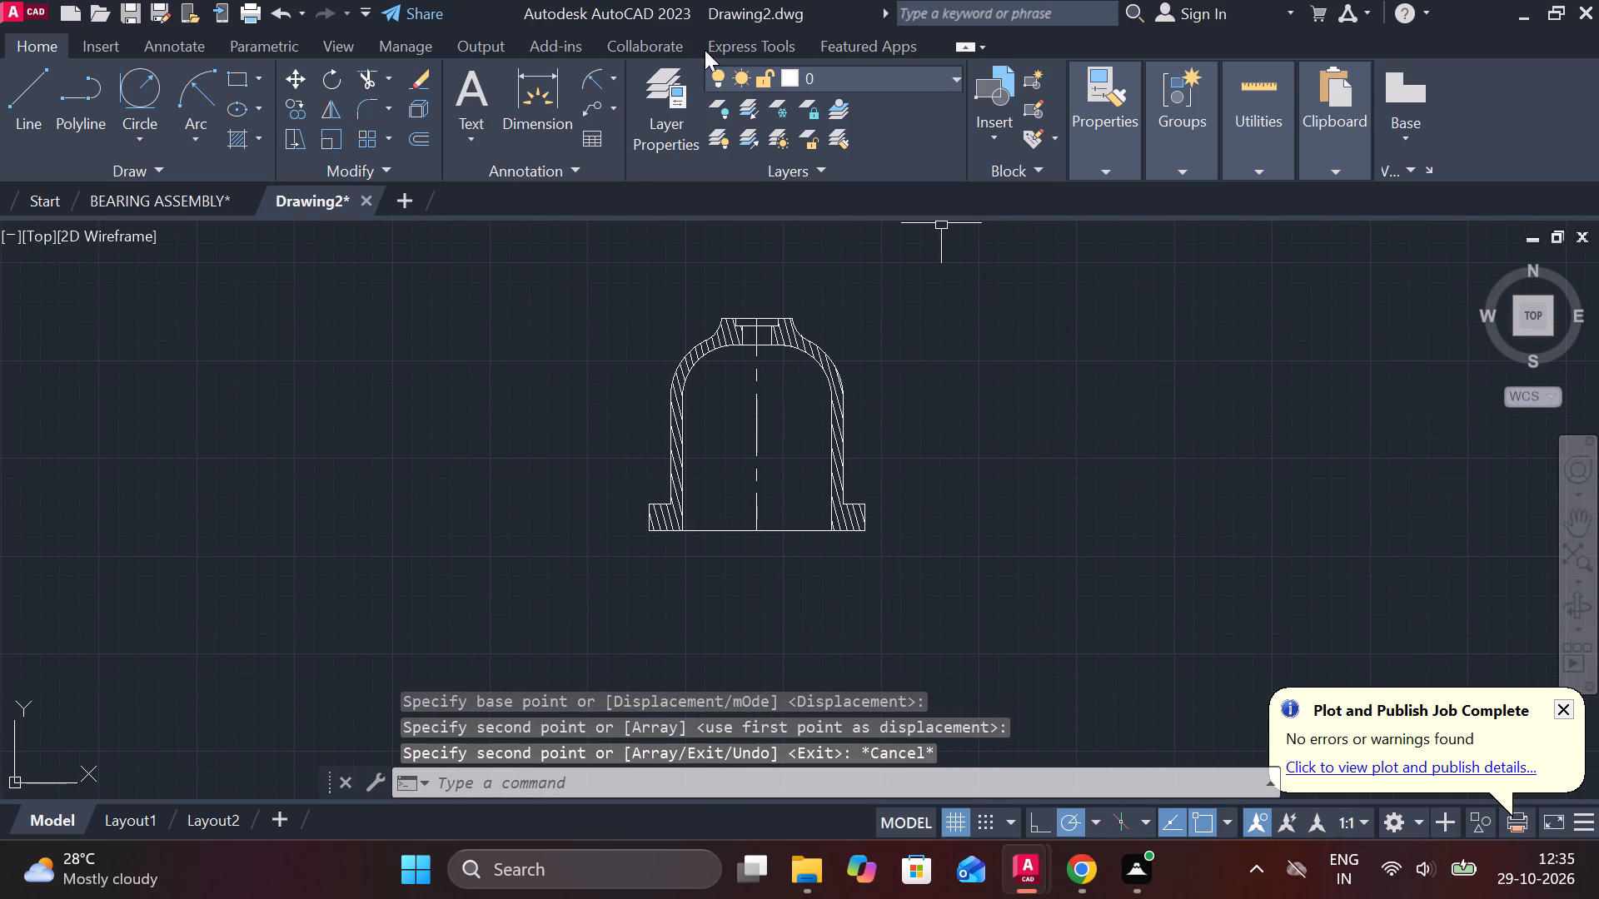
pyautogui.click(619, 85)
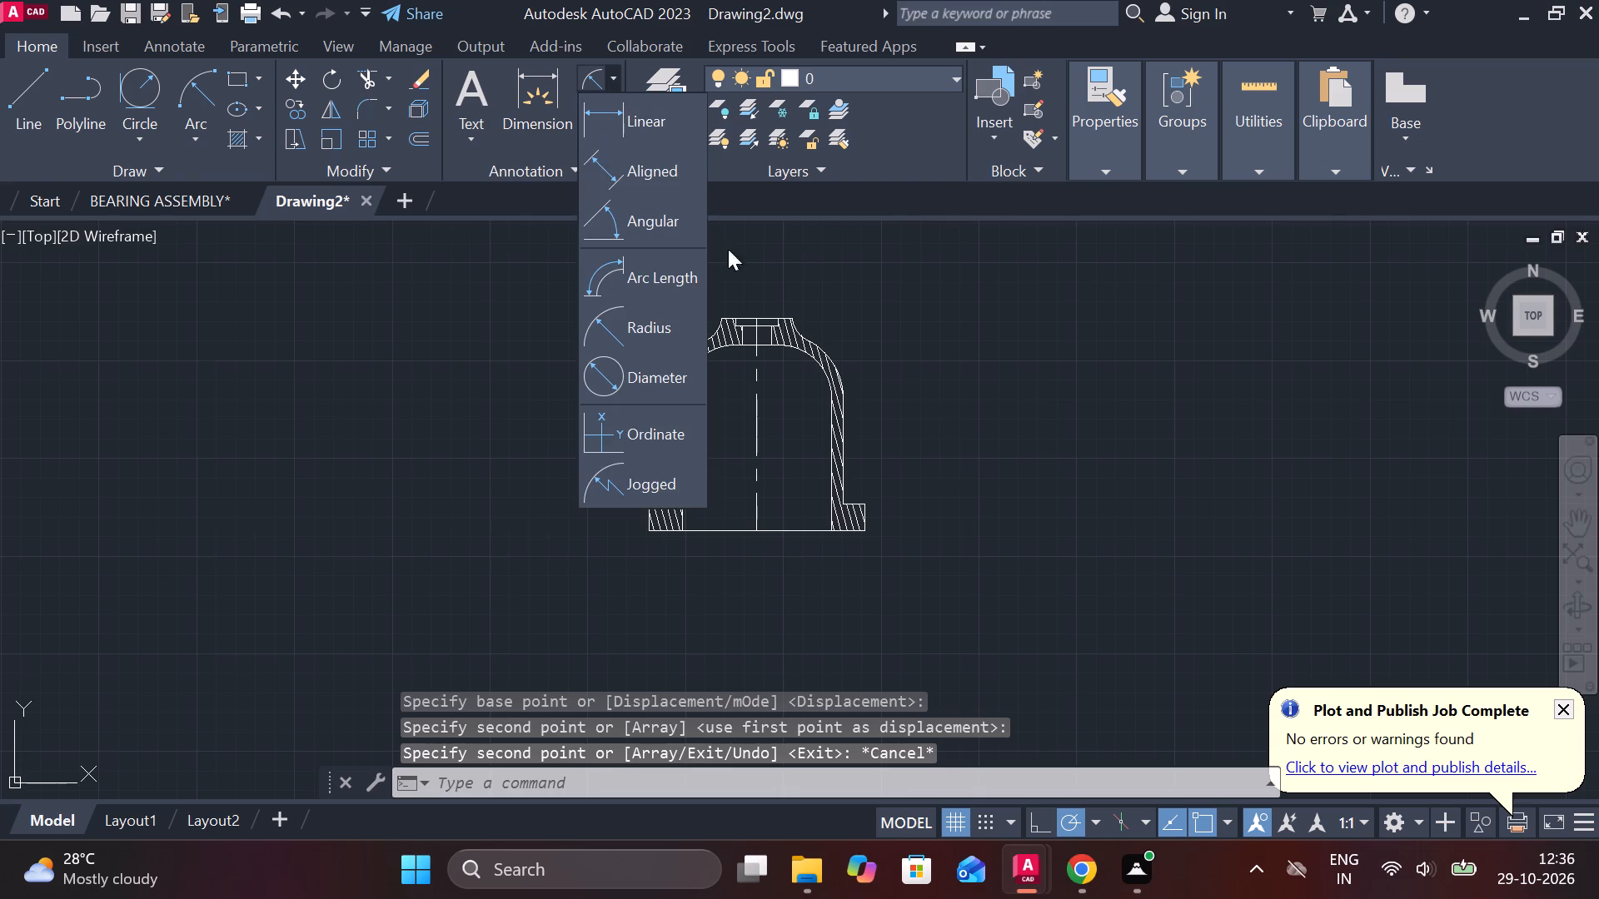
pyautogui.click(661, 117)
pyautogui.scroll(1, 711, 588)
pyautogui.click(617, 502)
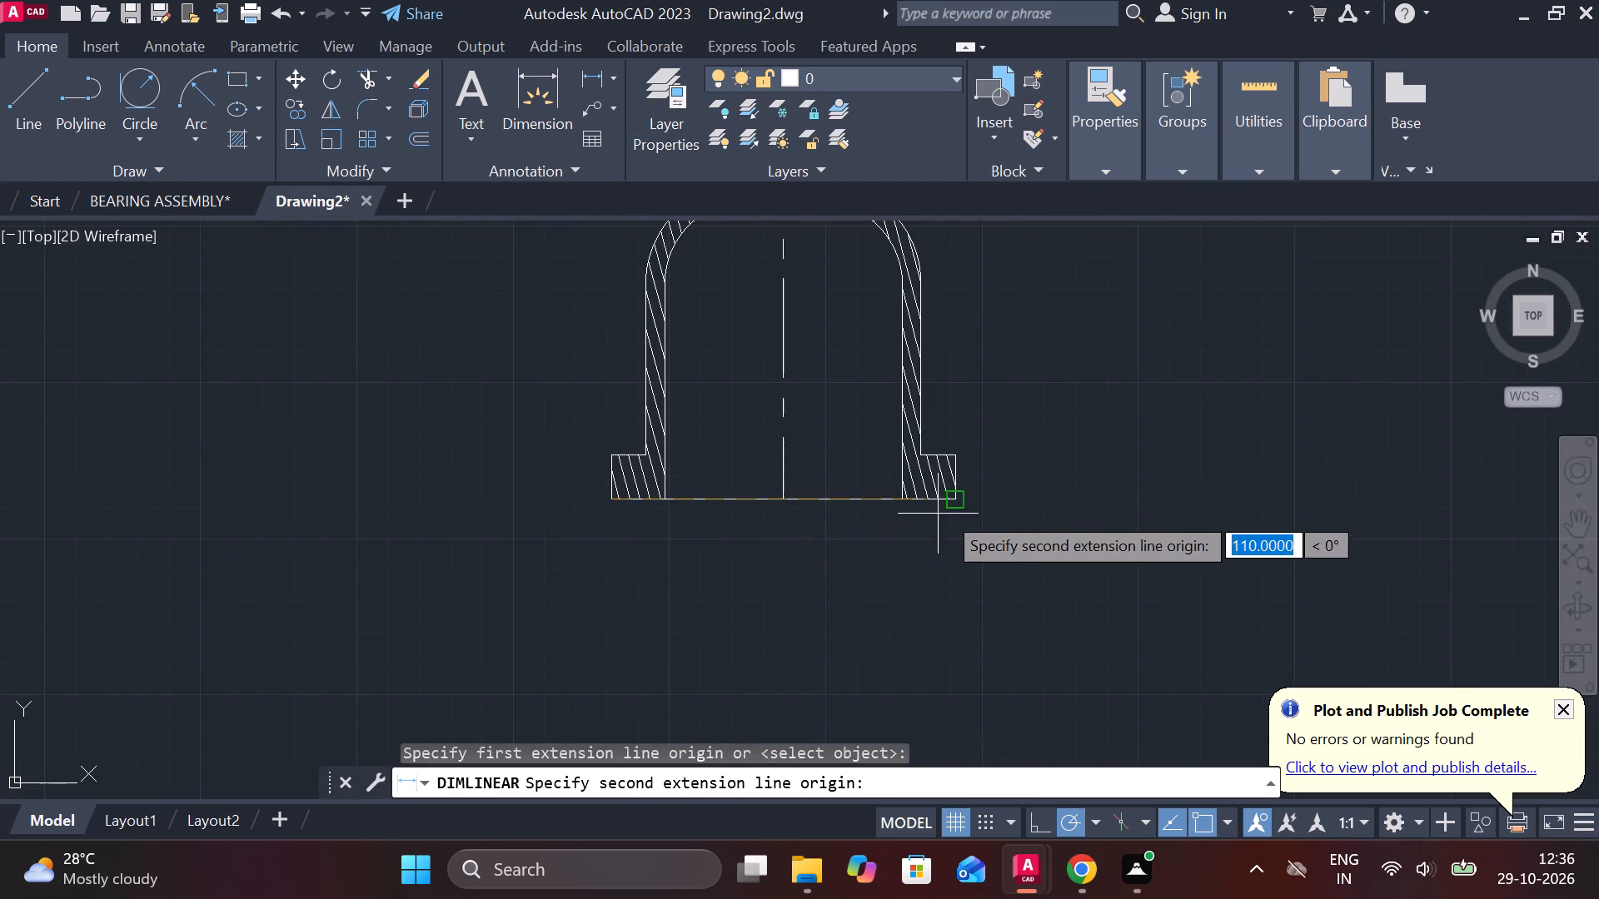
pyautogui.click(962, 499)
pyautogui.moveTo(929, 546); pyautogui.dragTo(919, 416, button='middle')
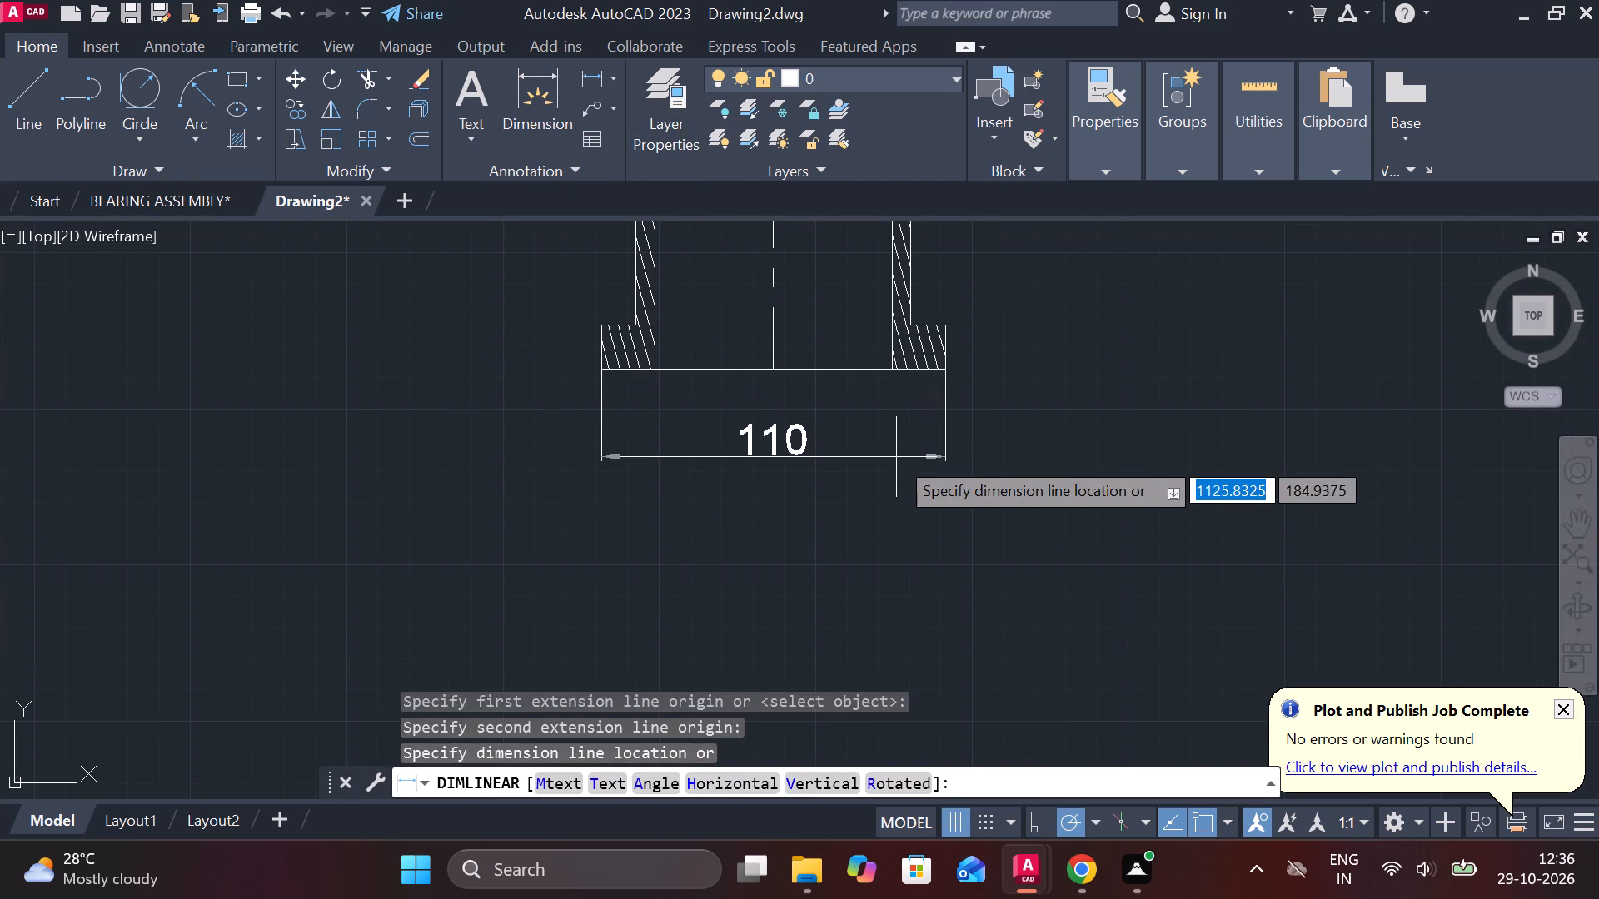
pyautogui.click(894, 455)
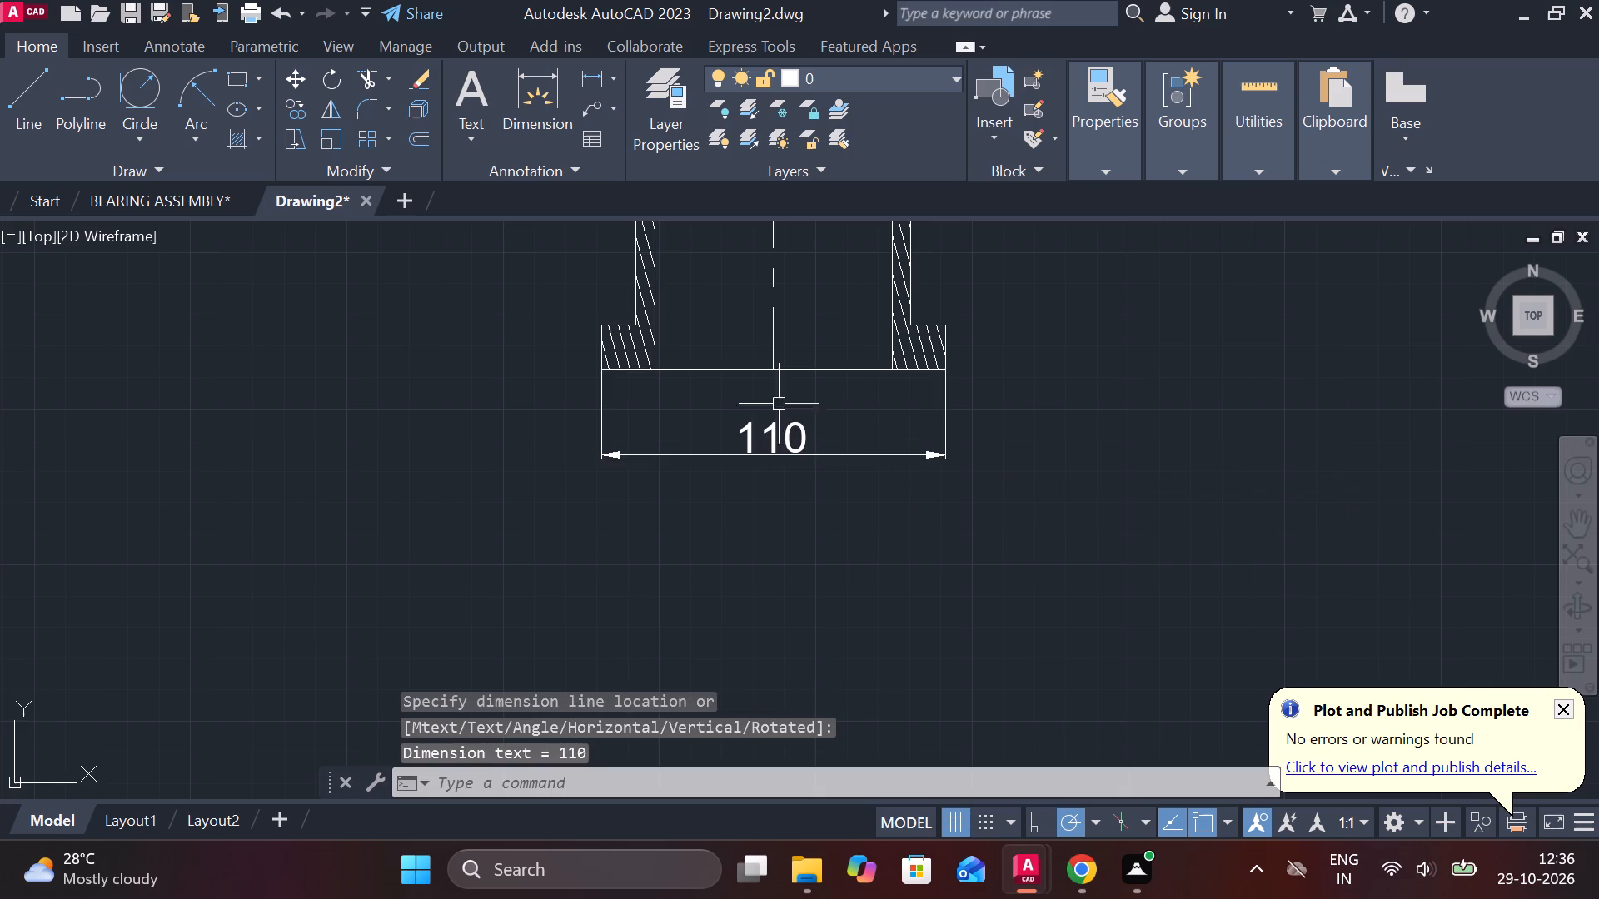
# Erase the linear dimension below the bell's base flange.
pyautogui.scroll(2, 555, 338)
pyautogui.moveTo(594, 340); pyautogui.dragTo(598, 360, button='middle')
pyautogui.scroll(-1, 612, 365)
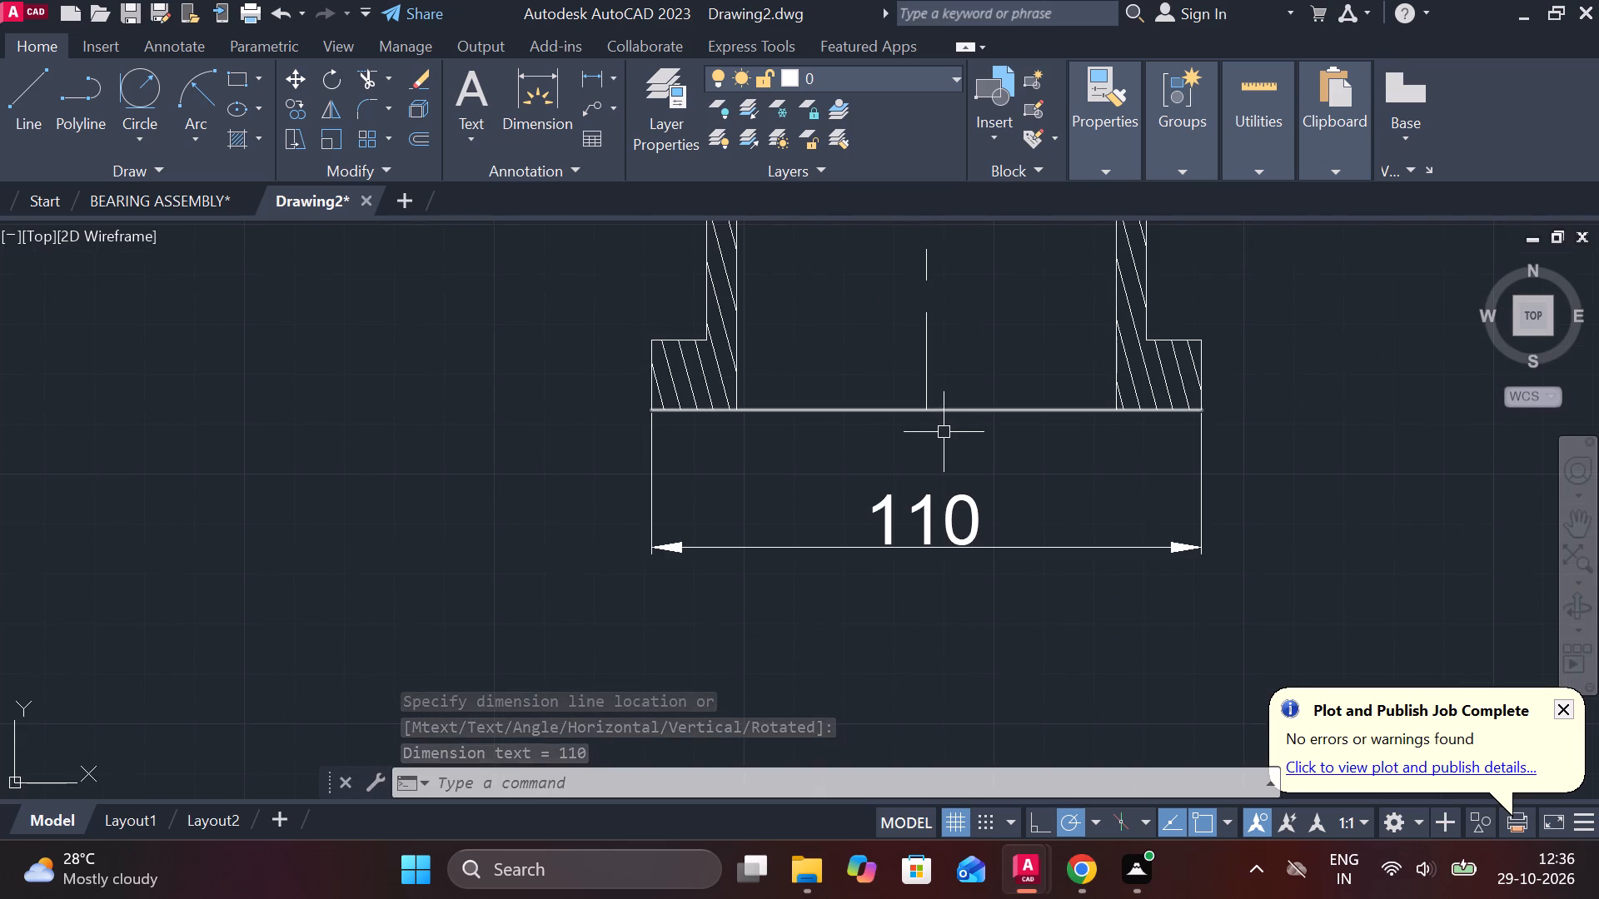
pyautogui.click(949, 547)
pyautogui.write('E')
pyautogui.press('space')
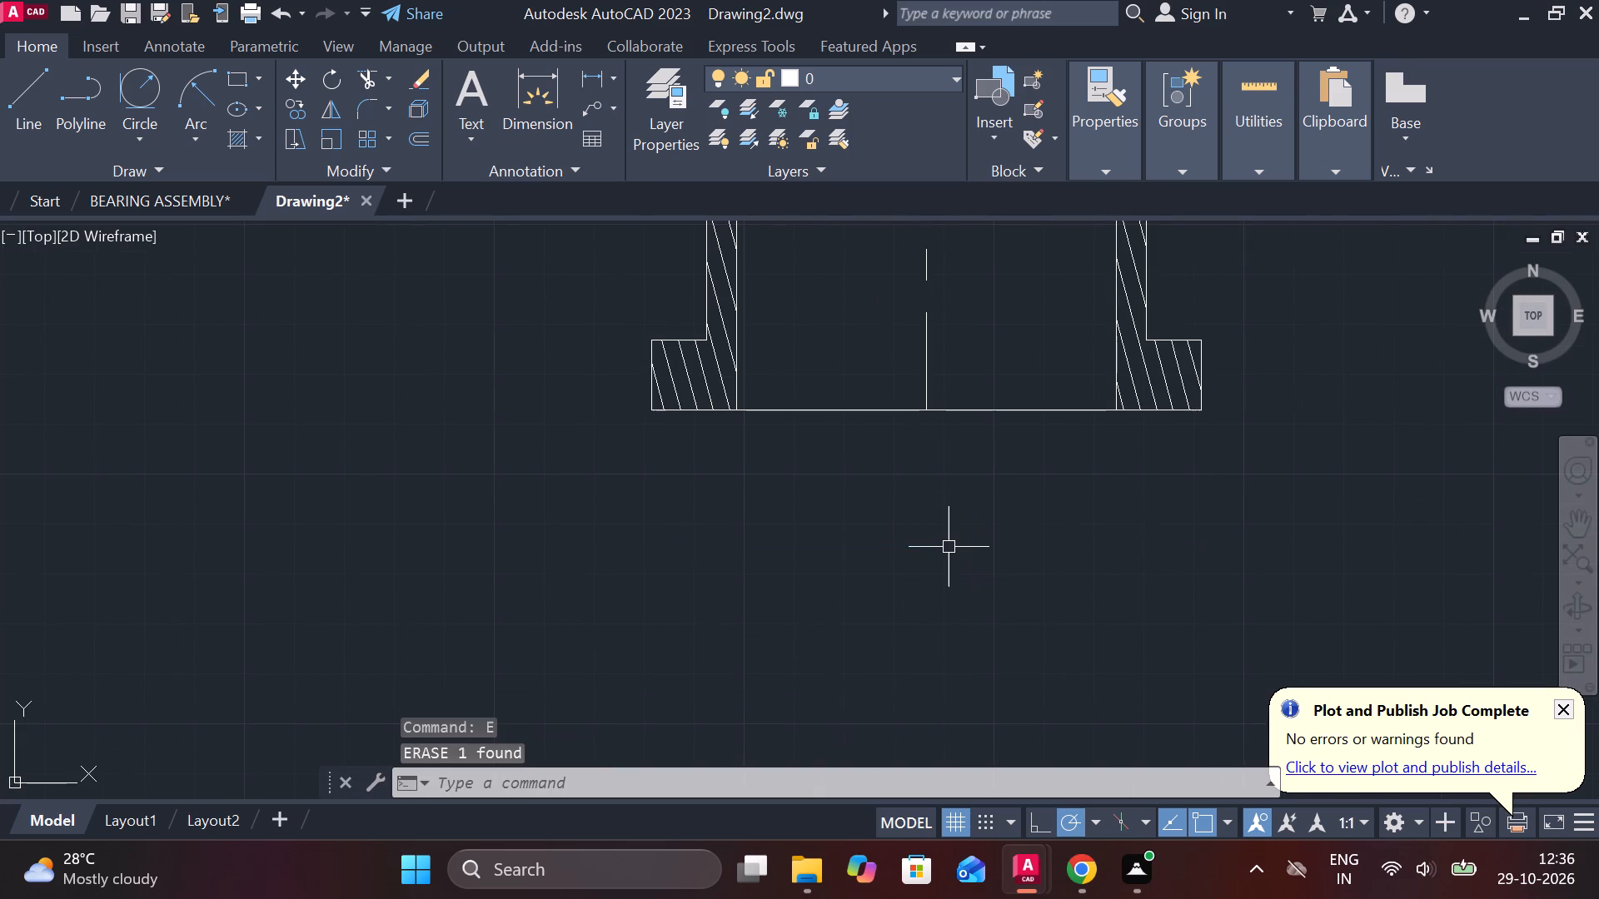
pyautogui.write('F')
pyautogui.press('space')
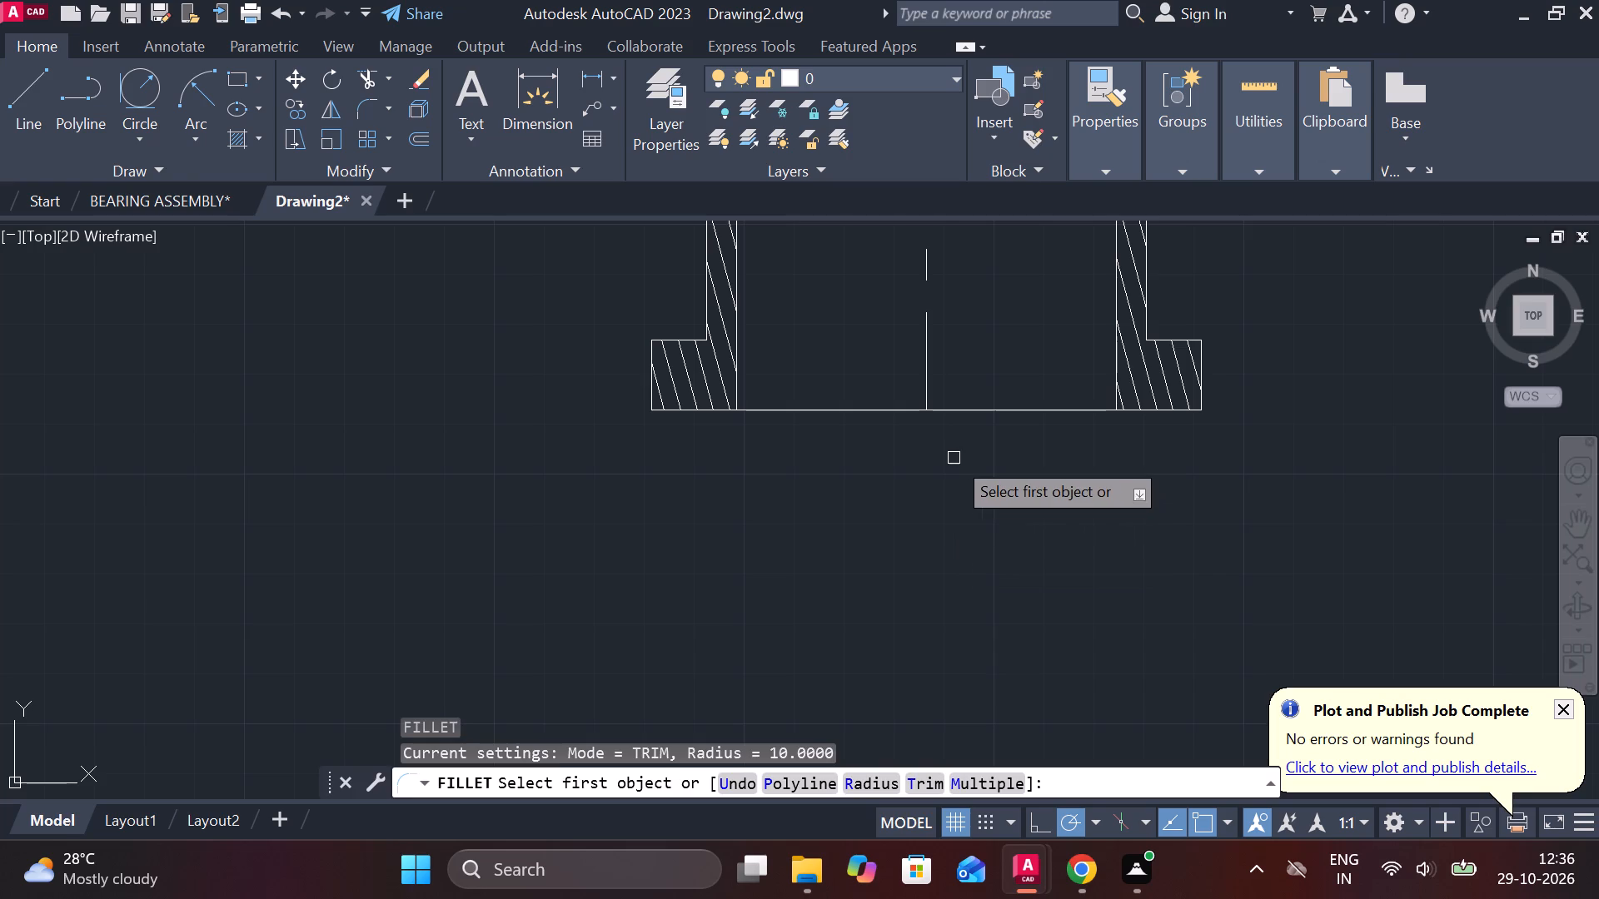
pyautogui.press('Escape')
# Erase the bell-shaped component located below the small cover section, keeping the copy beside part 2's views.
pyautogui.scroll(-6, 924, 462)
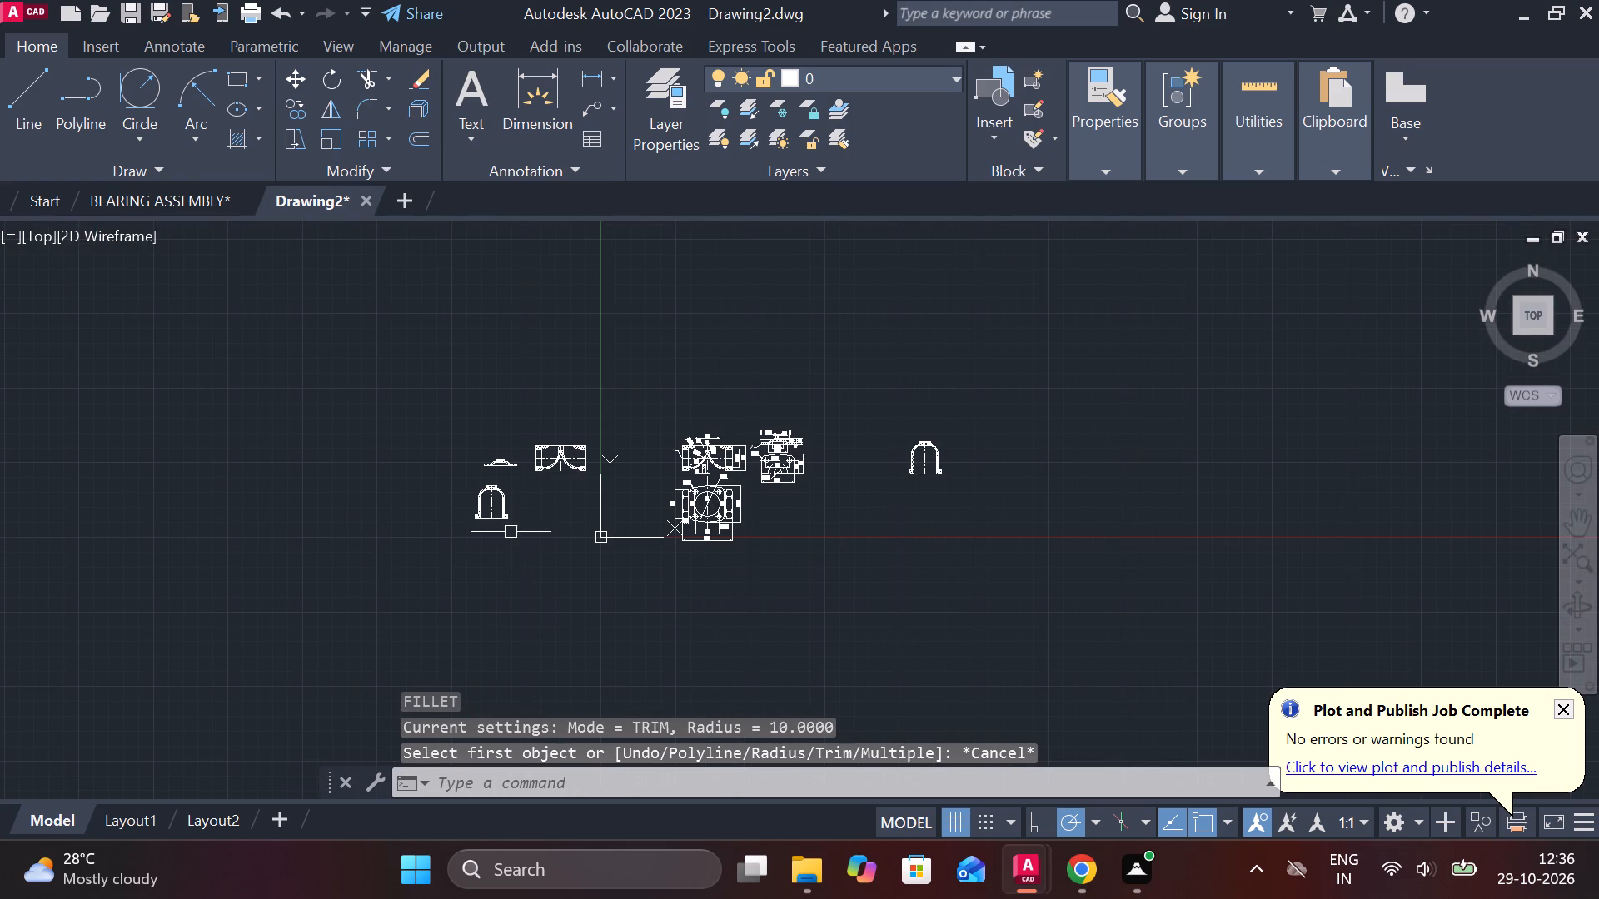
pyautogui.click(514, 532)
pyautogui.click(462, 482)
pyautogui.write('E')
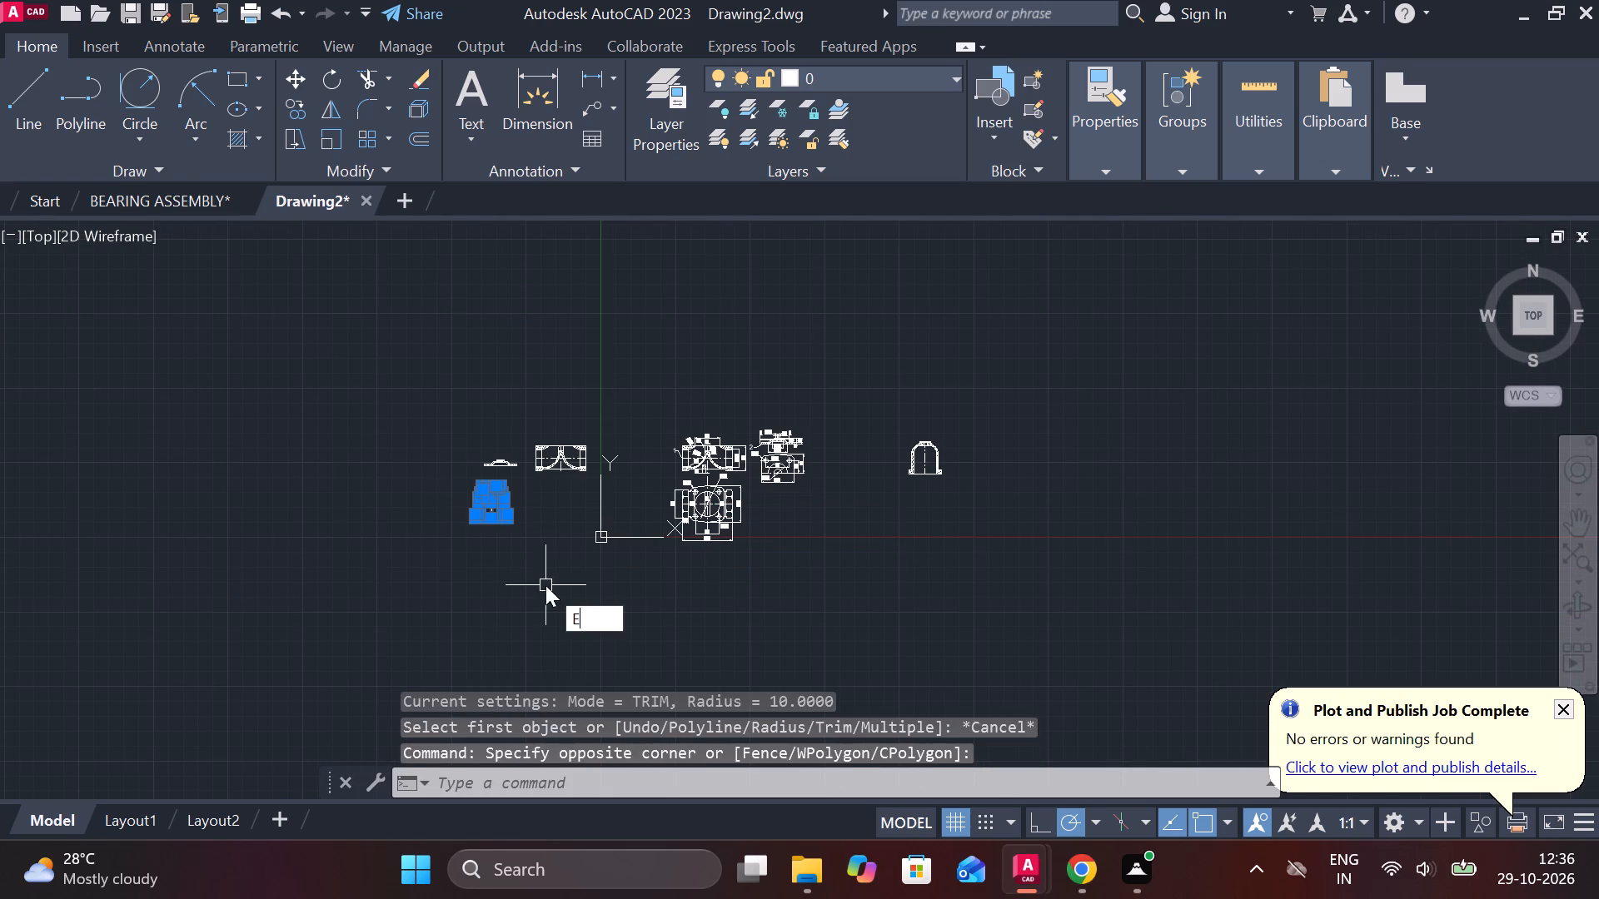
pyautogui.press('space')
# Erase the section hatch from the remaining bell-shaped component.
pyautogui.scroll(6, 958, 440)
pyautogui.moveTo(837, 555); pyautogui.dragTo(908, 455, button='middle')
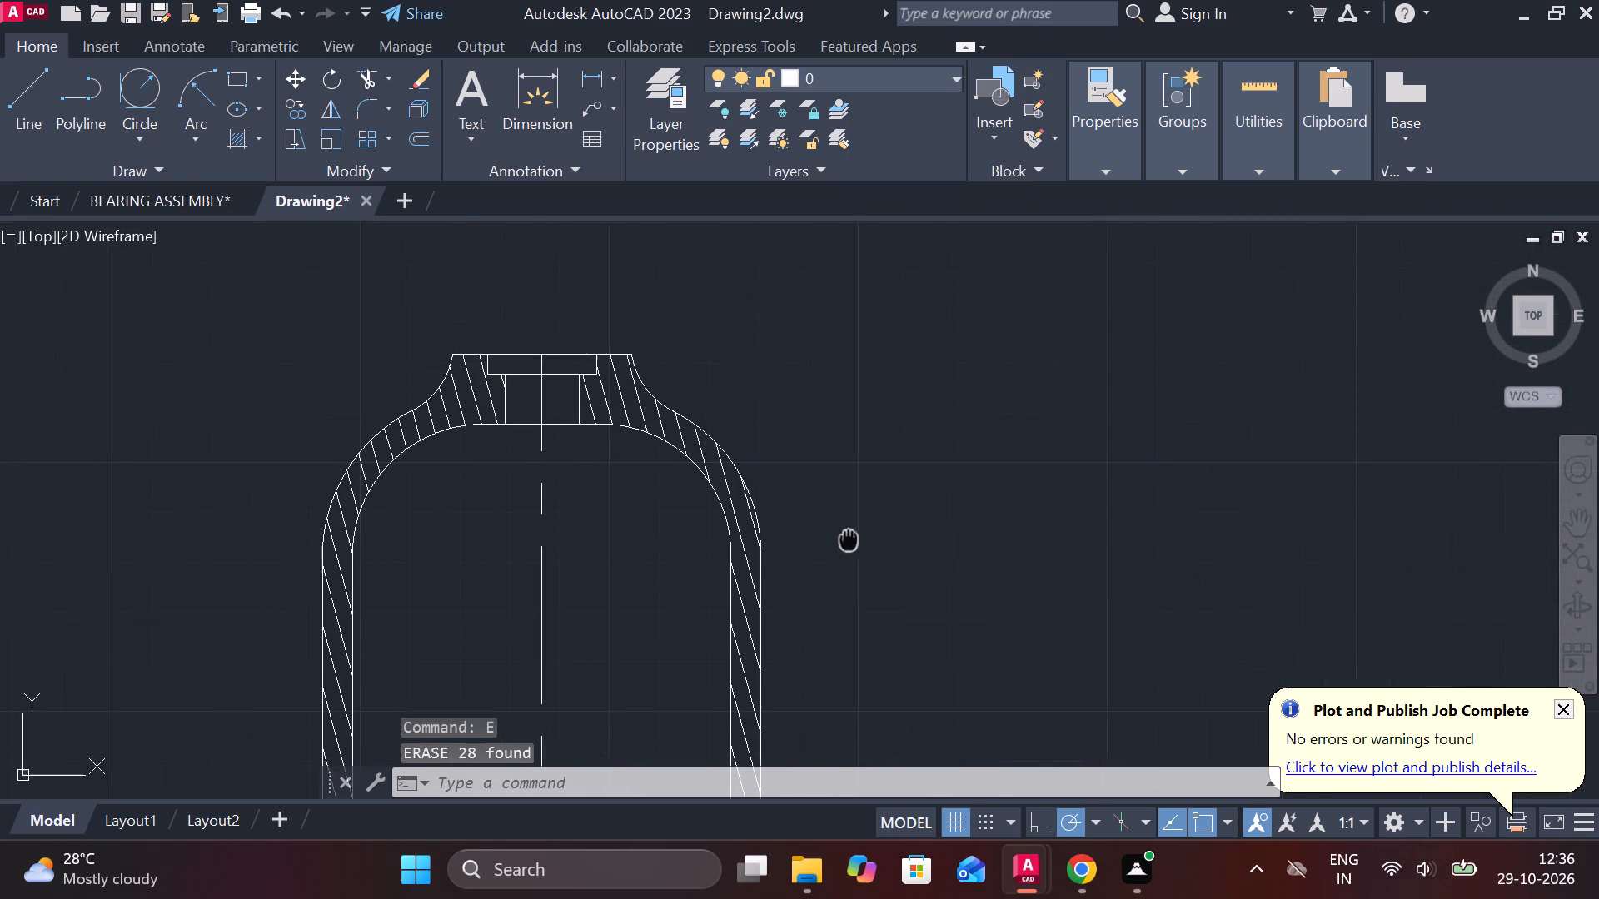
pyautogui.moveTo(908, 455); pyautogui.dragTo(934, 430, button='middle')
pyautogui.click(826, 498)
pyautogui.write('E')
pyautogui.press('space')
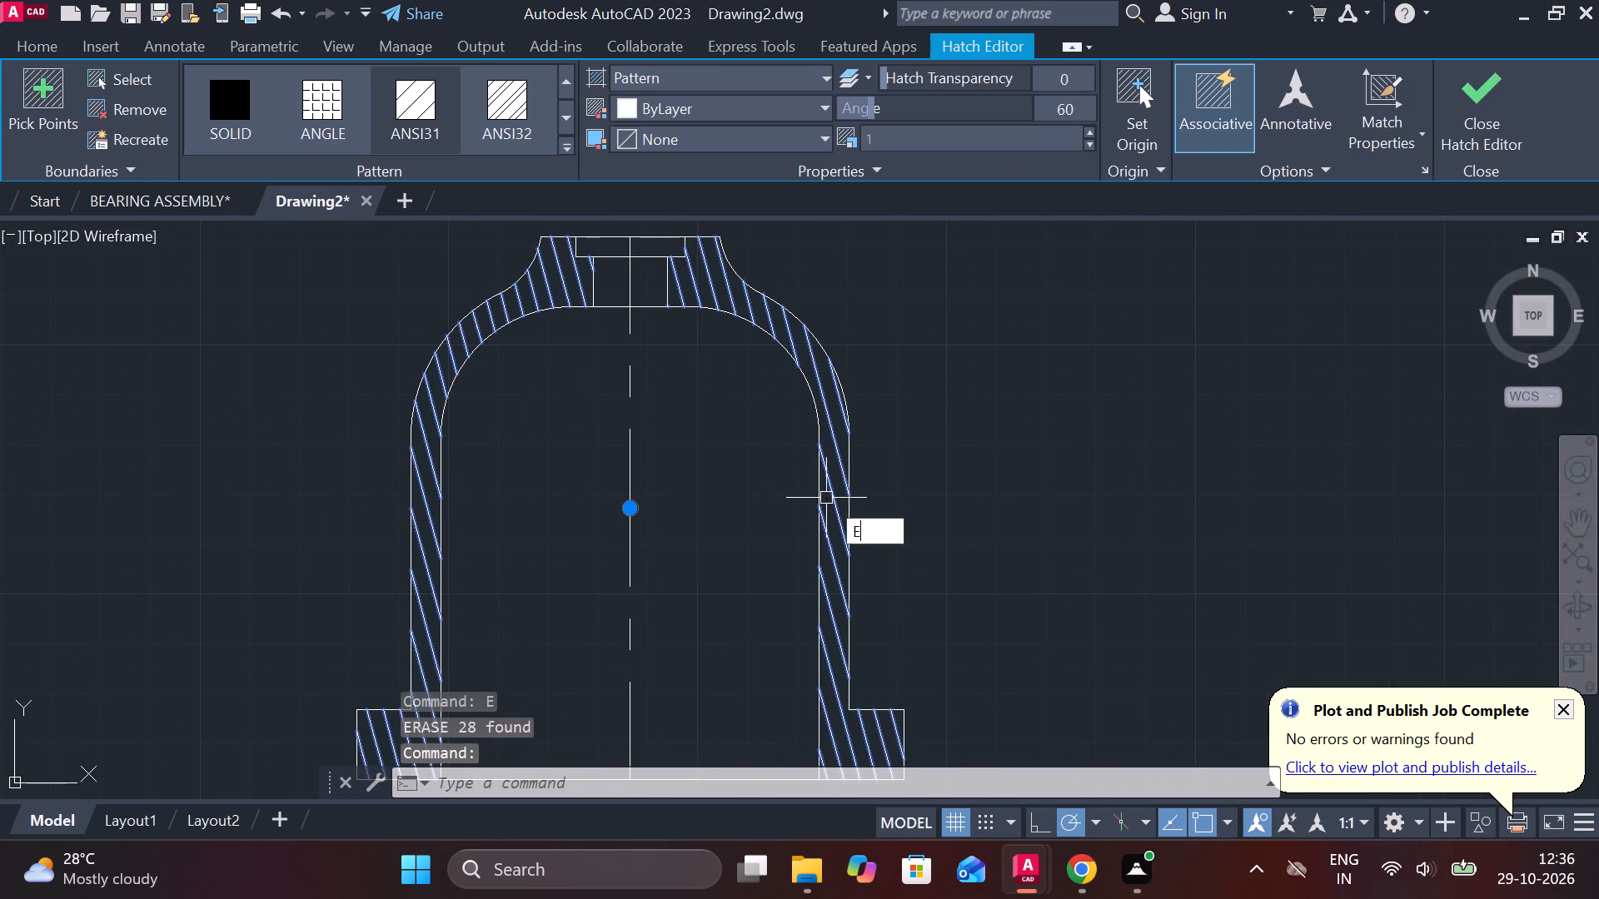
pyautogui.moveTo(826, 498); pyautogui.dragTo(886, 377, button='middle')
pyautogui.press('Escape')
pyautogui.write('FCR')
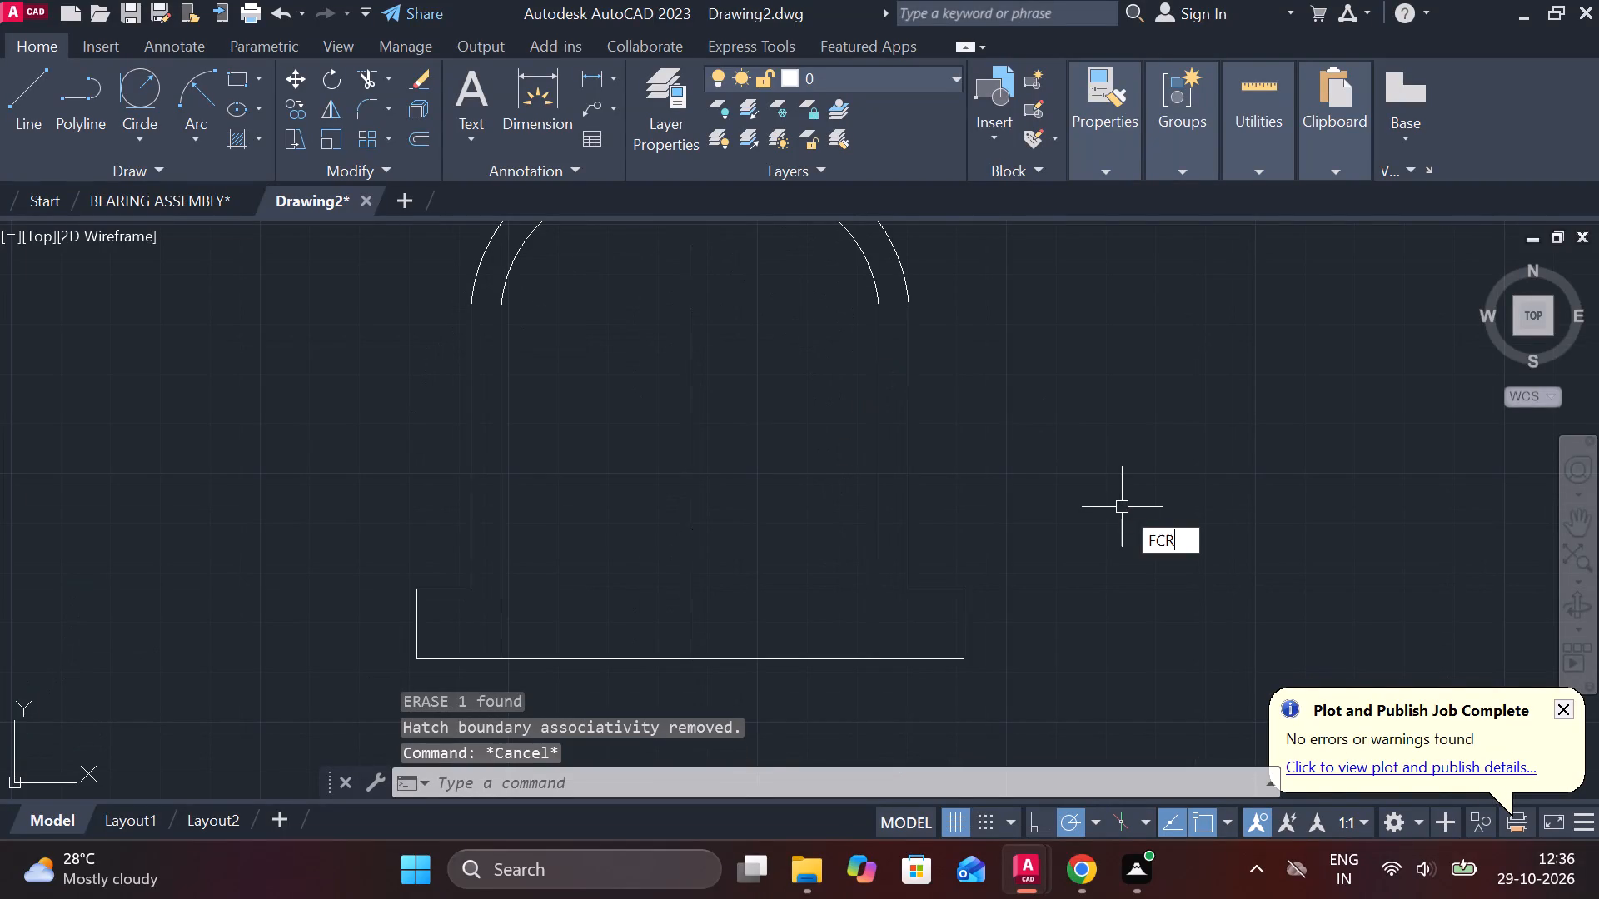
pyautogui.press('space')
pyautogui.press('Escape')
# Fillet the right and left corners where the bell's outer walls meet the base flange with radius 5.
pyautogui.press('f')
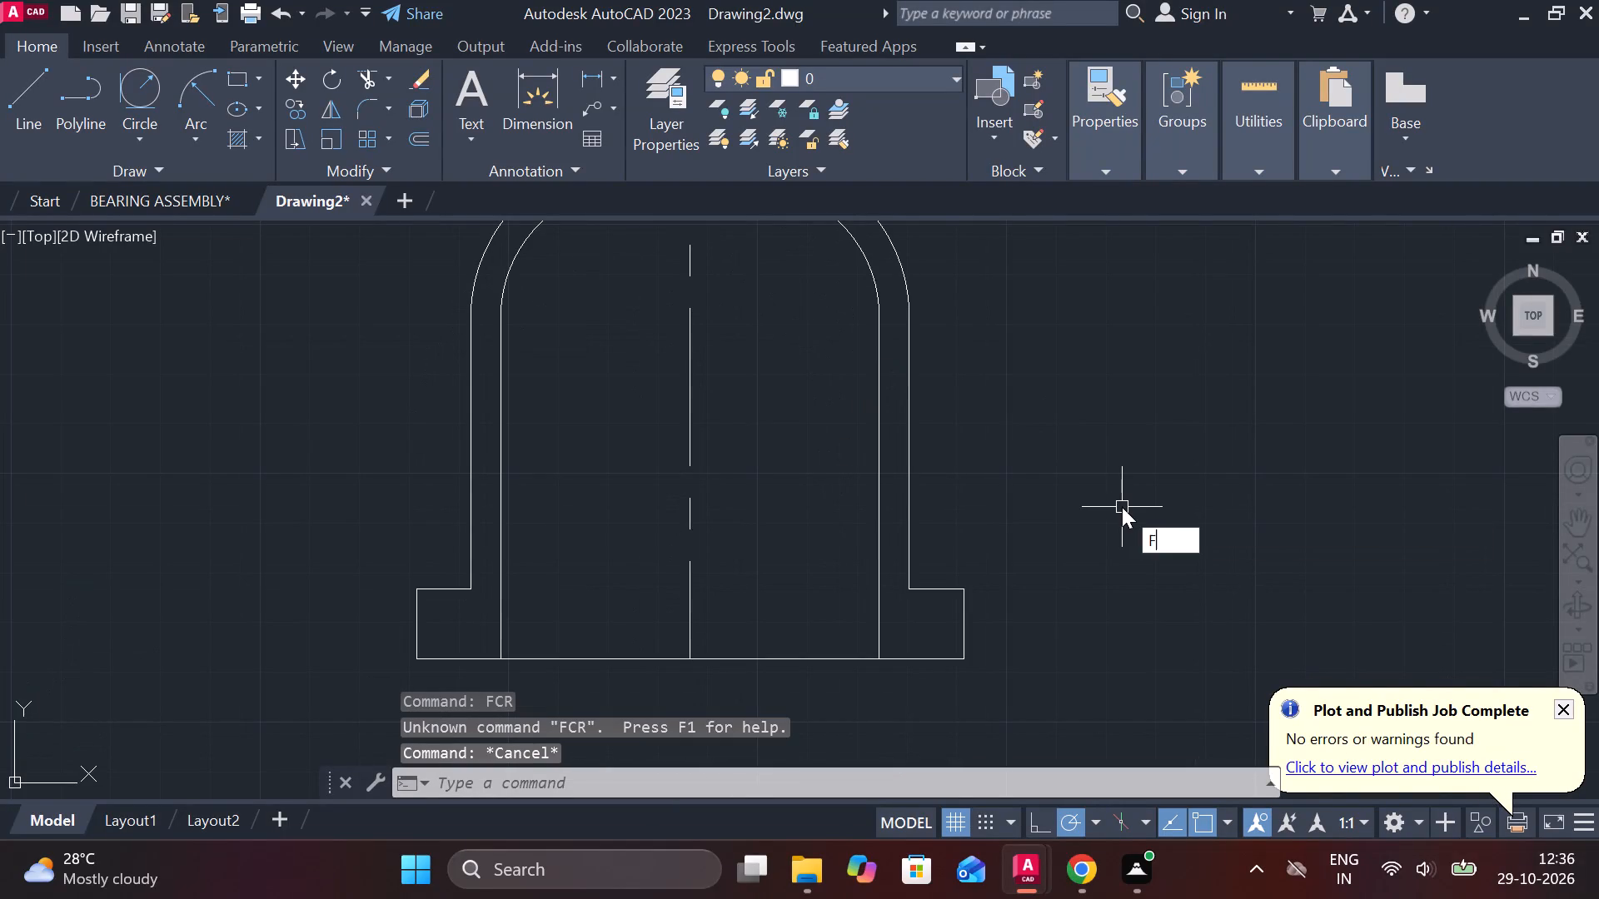
pyautogui.press('space')
pyautogui.write('R')
pyautogui.press('space')
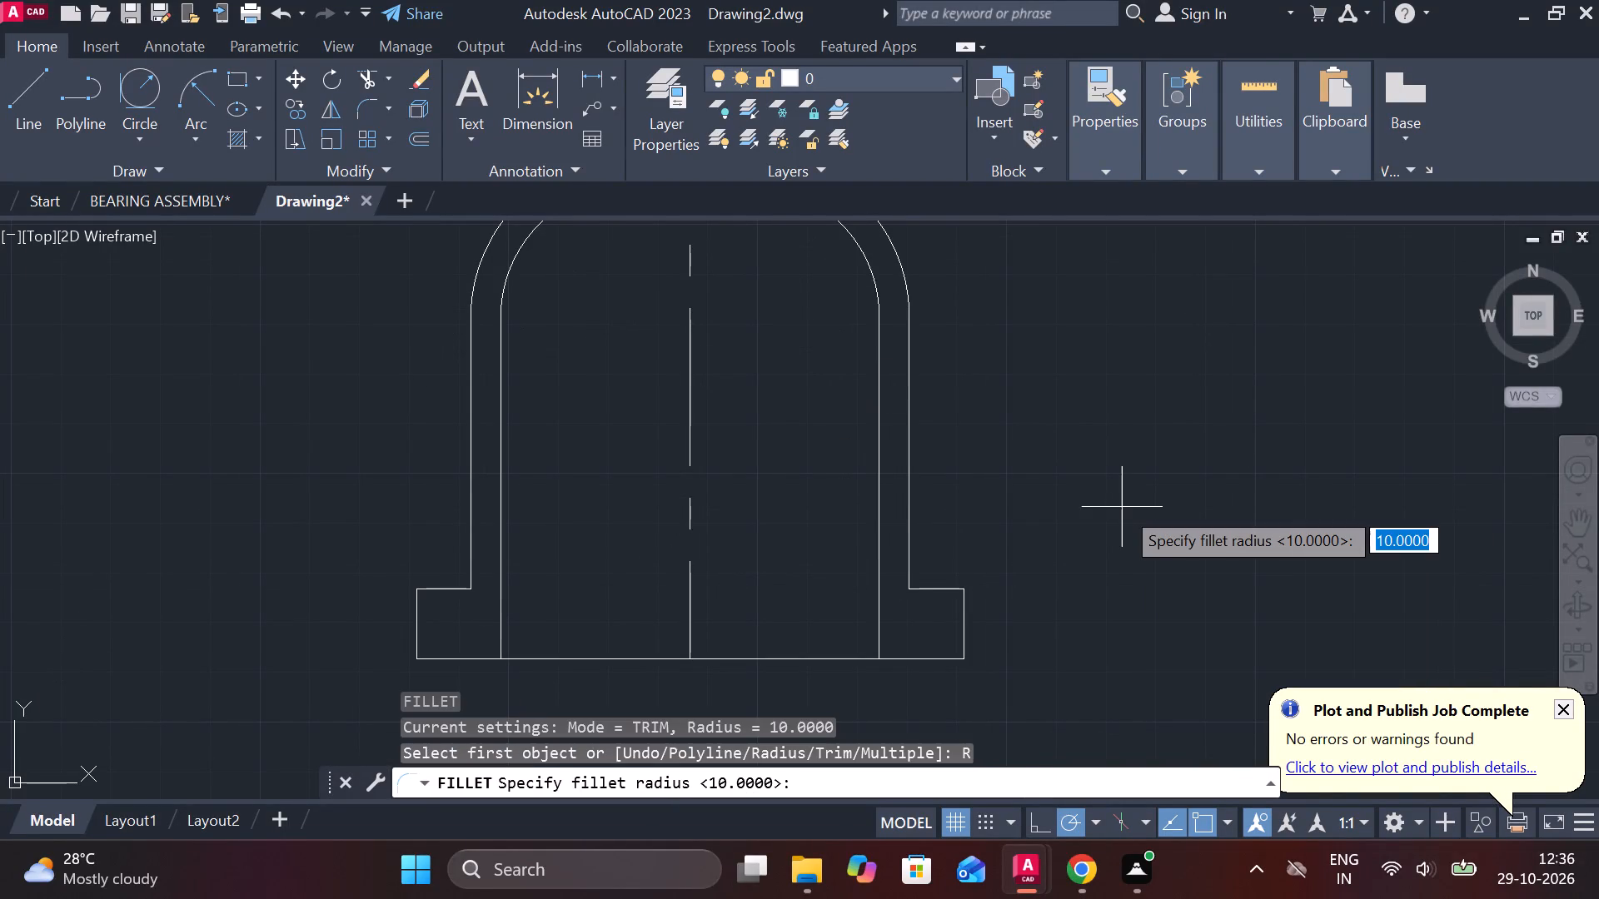
pyautogui.write('5')
pyautogui.press('space')
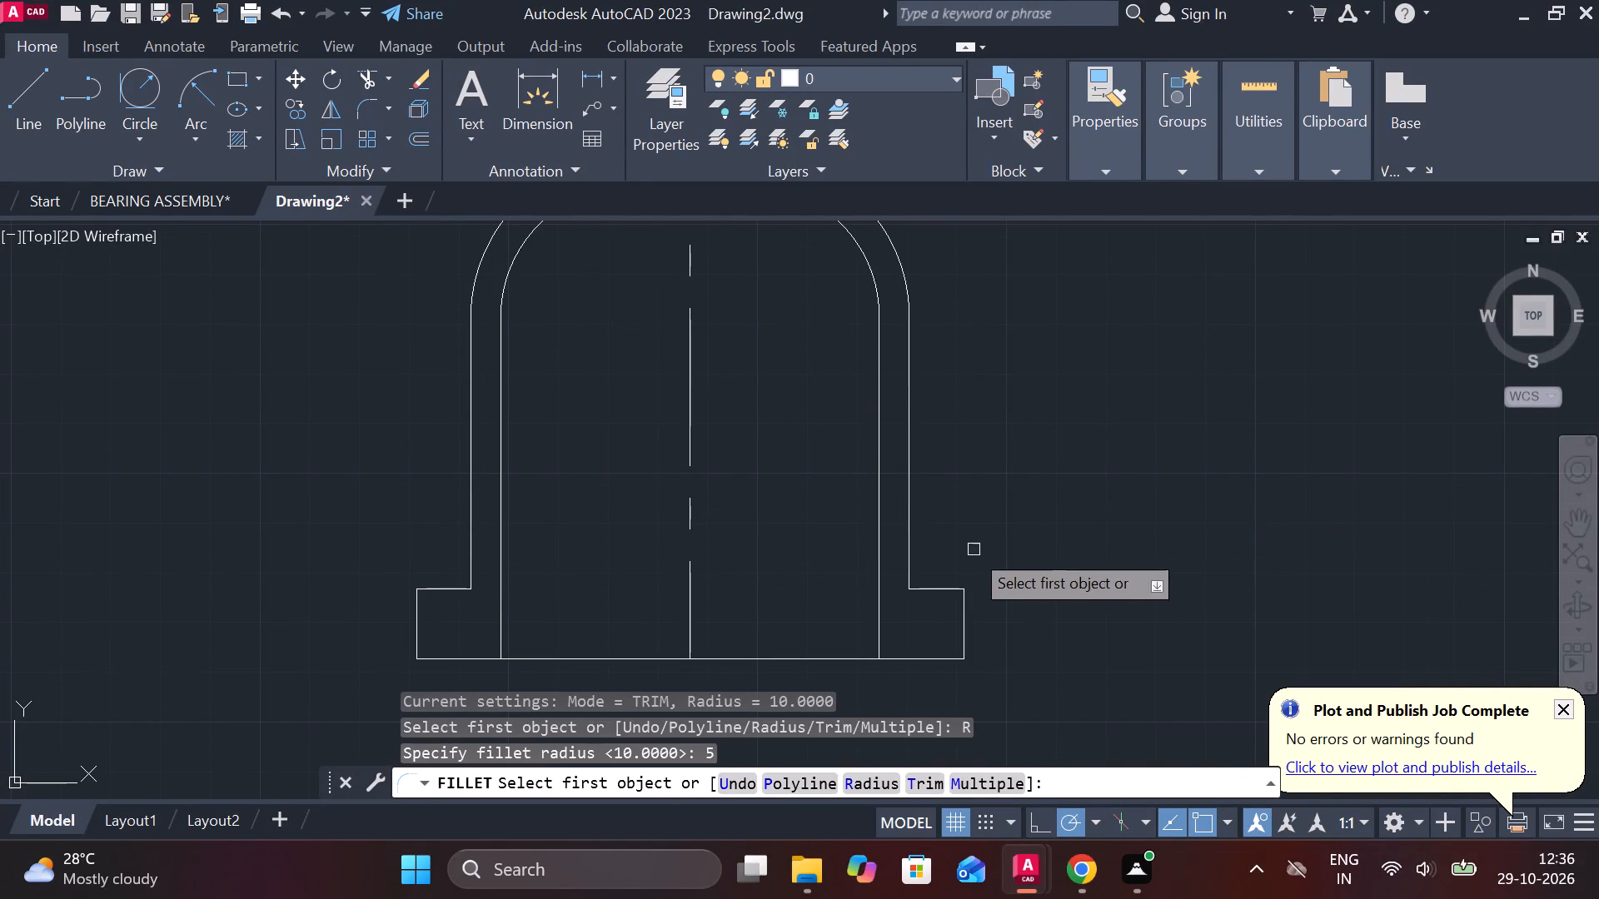
pyautogui.click(901, 543)
pyautogui.click(913, 563)
pyautogui.click(919, 590)
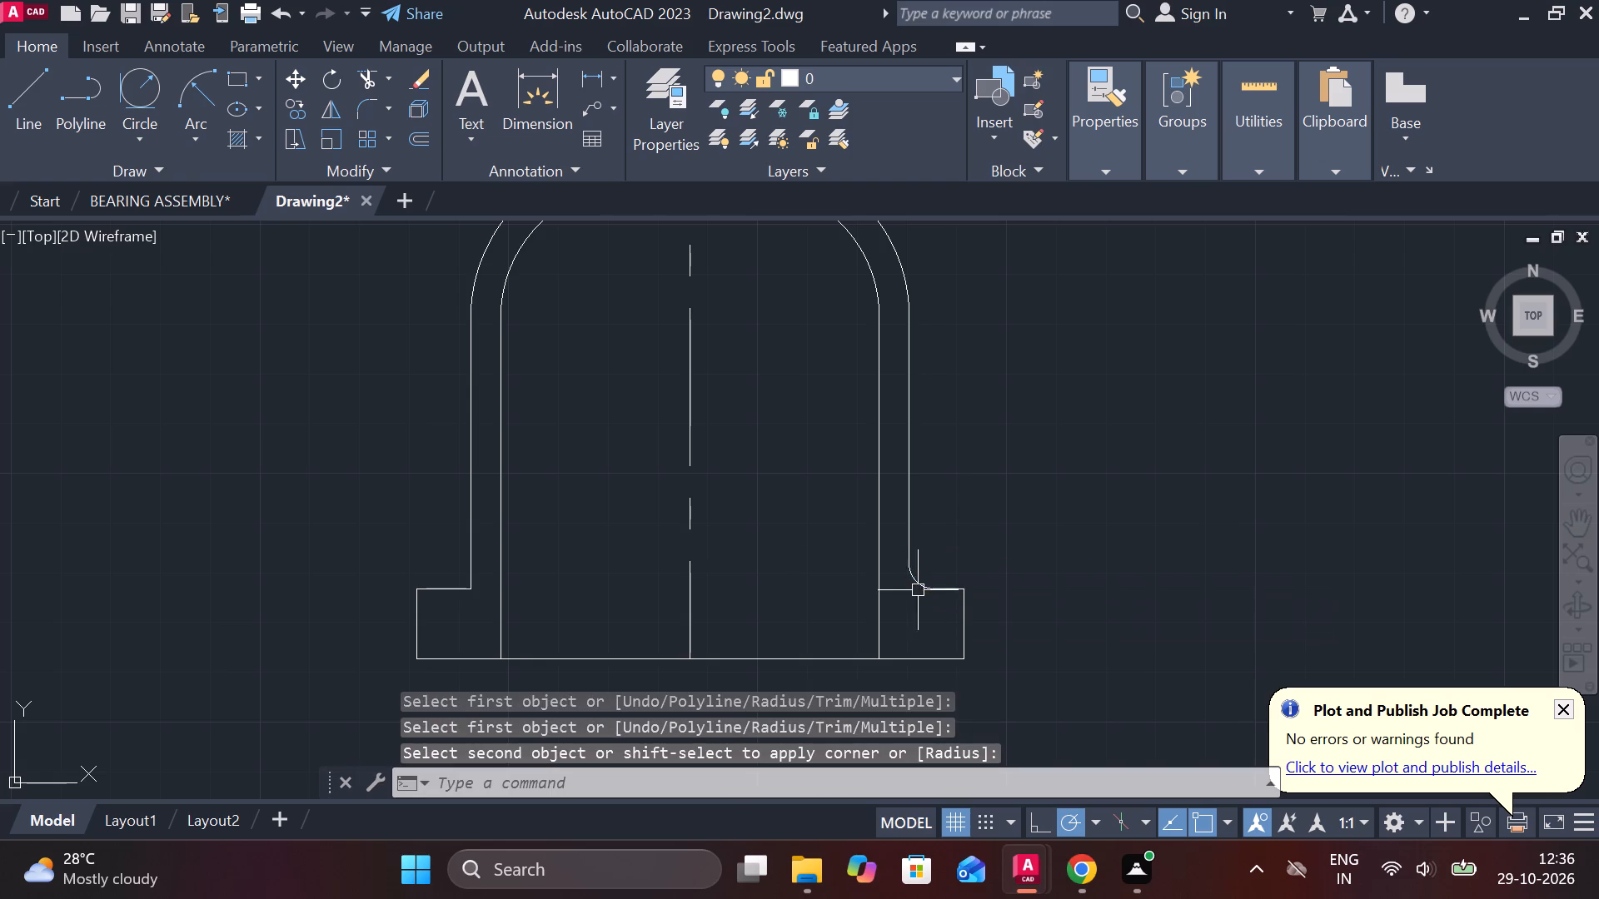
pyautogui.moveTo(568, 570); pyautogui.dragTo(816, 523, button='middle')
pyautogui.press('space')
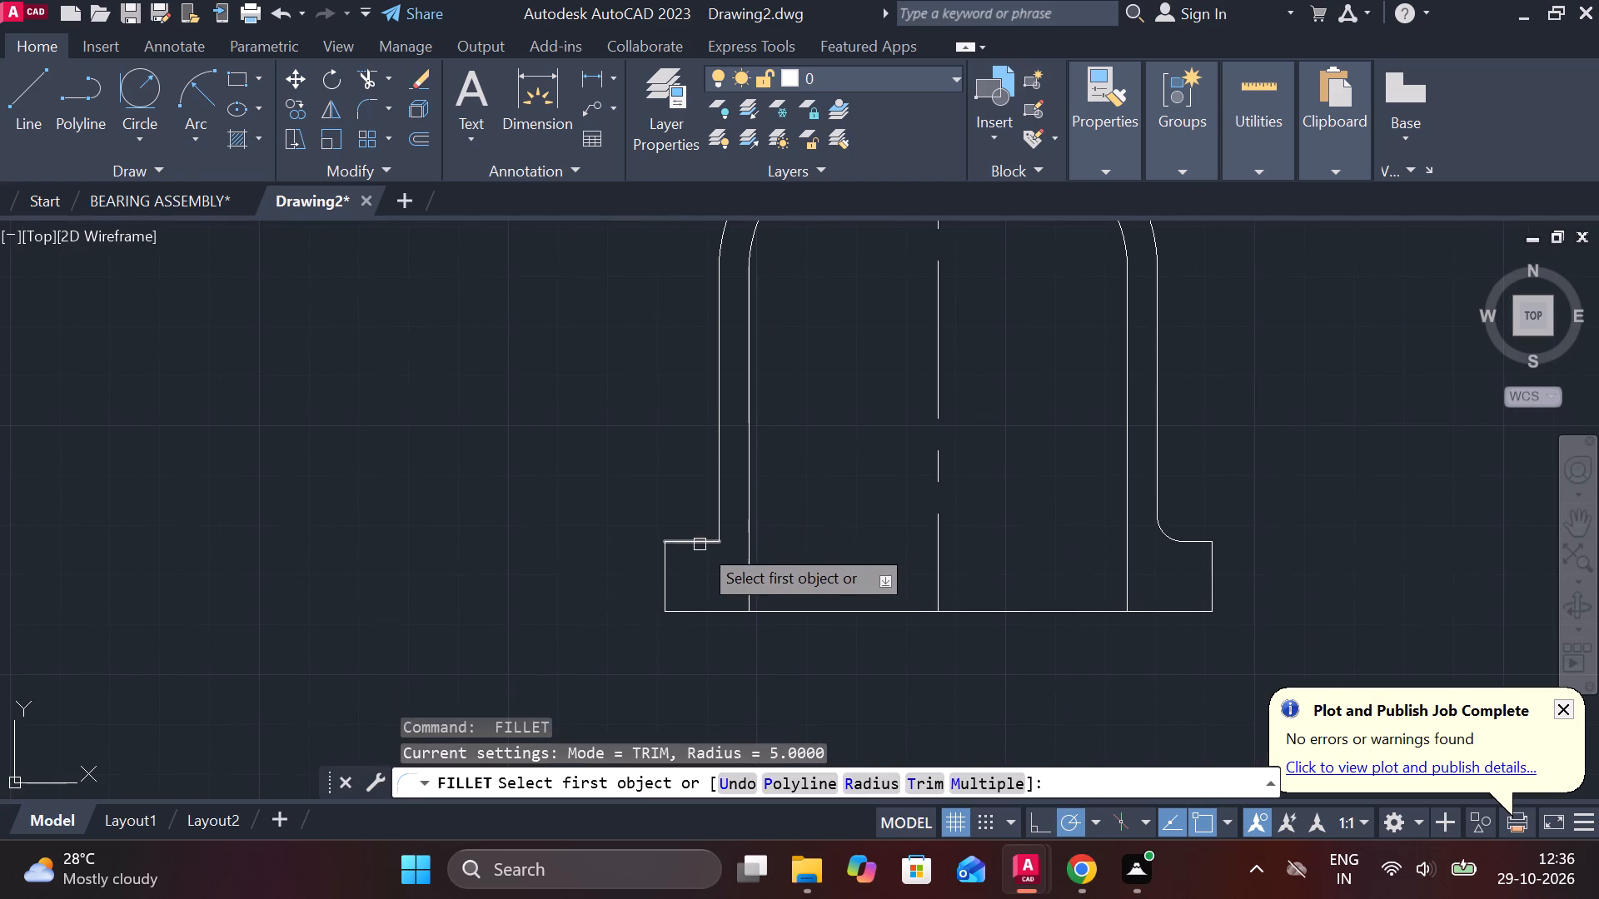
pyautogui.click(696, 544)
pyautogui.click(718, 511)
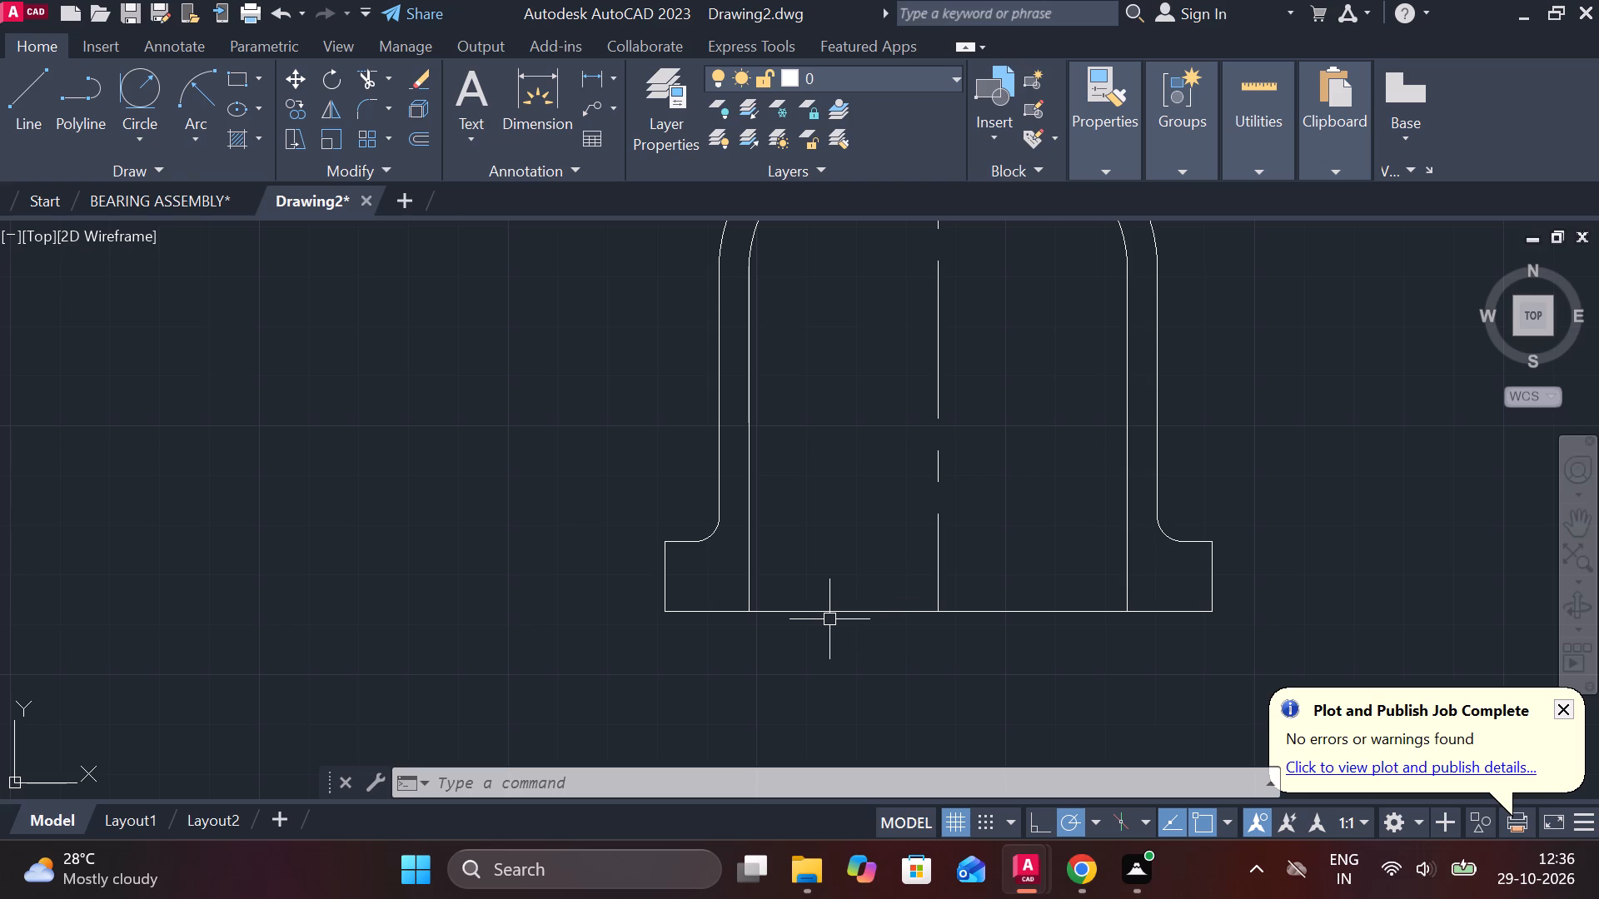
# Copy the left inner S-curve from part 2's section to the bottom end of the bell's left inner wall.
pyautogui.scroll(-4, 860, 612)
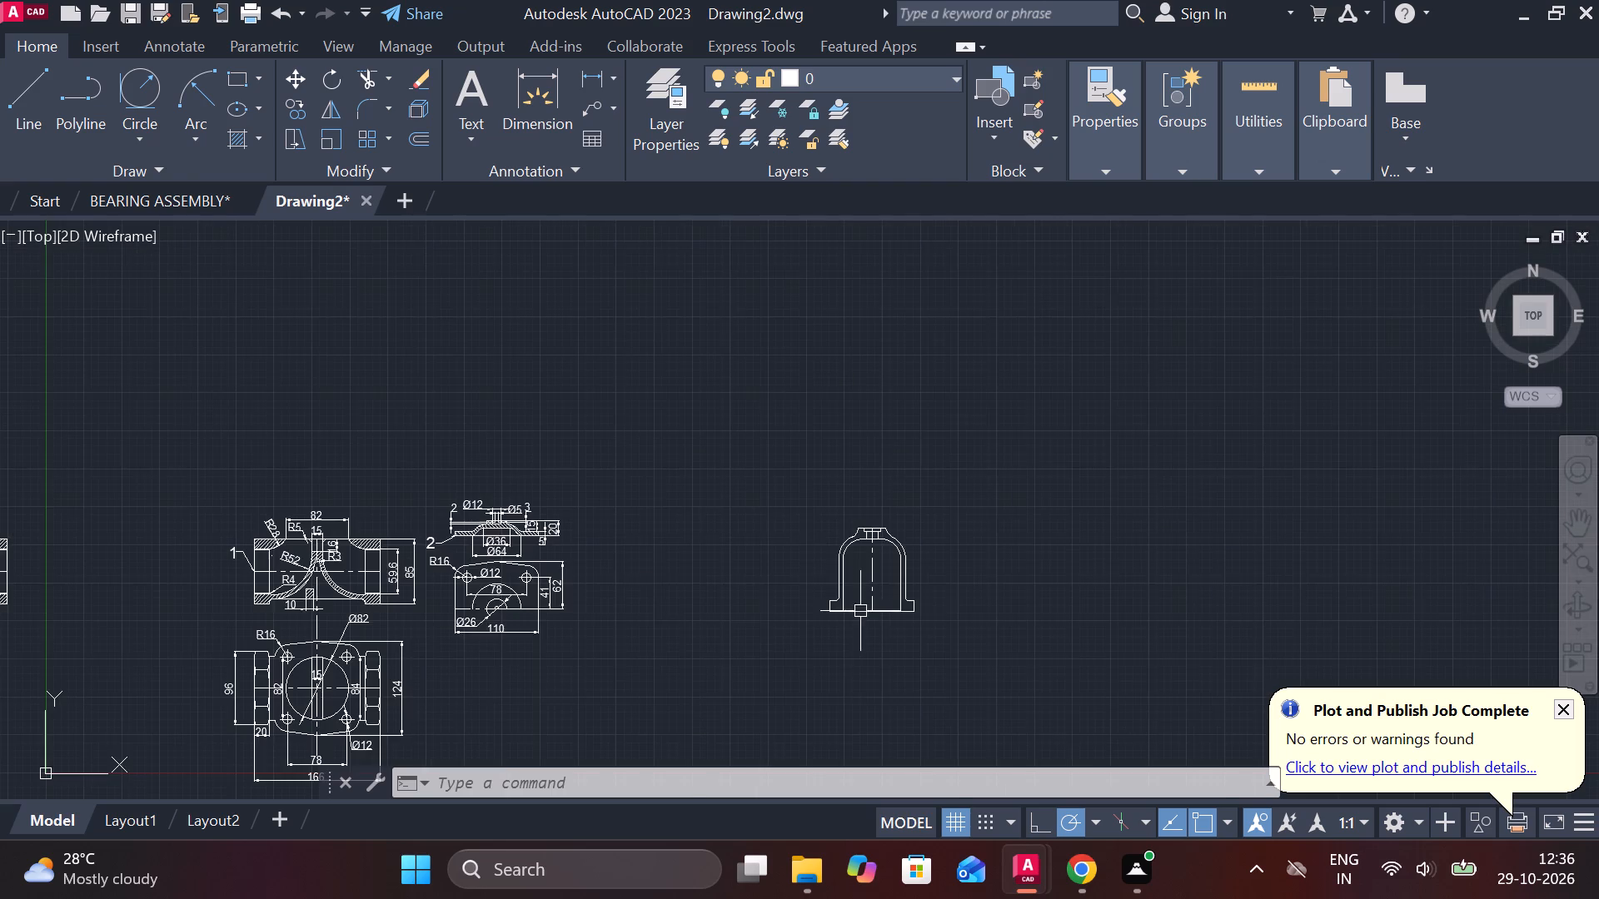
pyautogui.scroll(2, 654, 585)
pyautogui.moveTo(666, 587); pyautogui.dragTo(1258, 613, button='middle')
pyautogui.scroll(1, 770, 479)
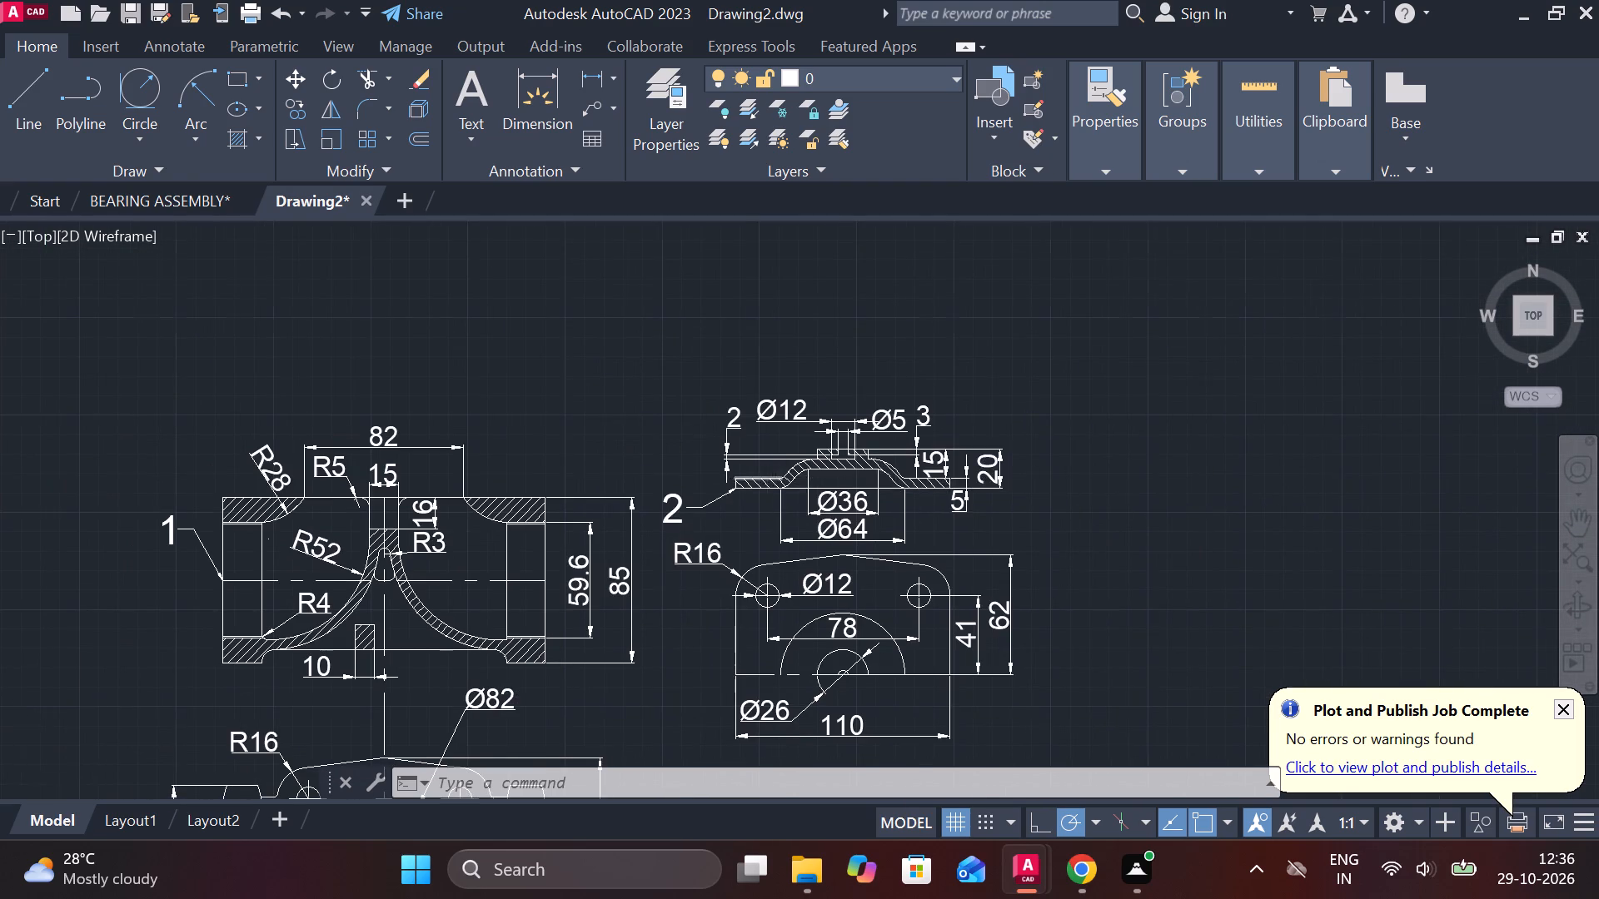
pyautogui.scroll(1, 770, 479)
pyautogui.click(827, 484)
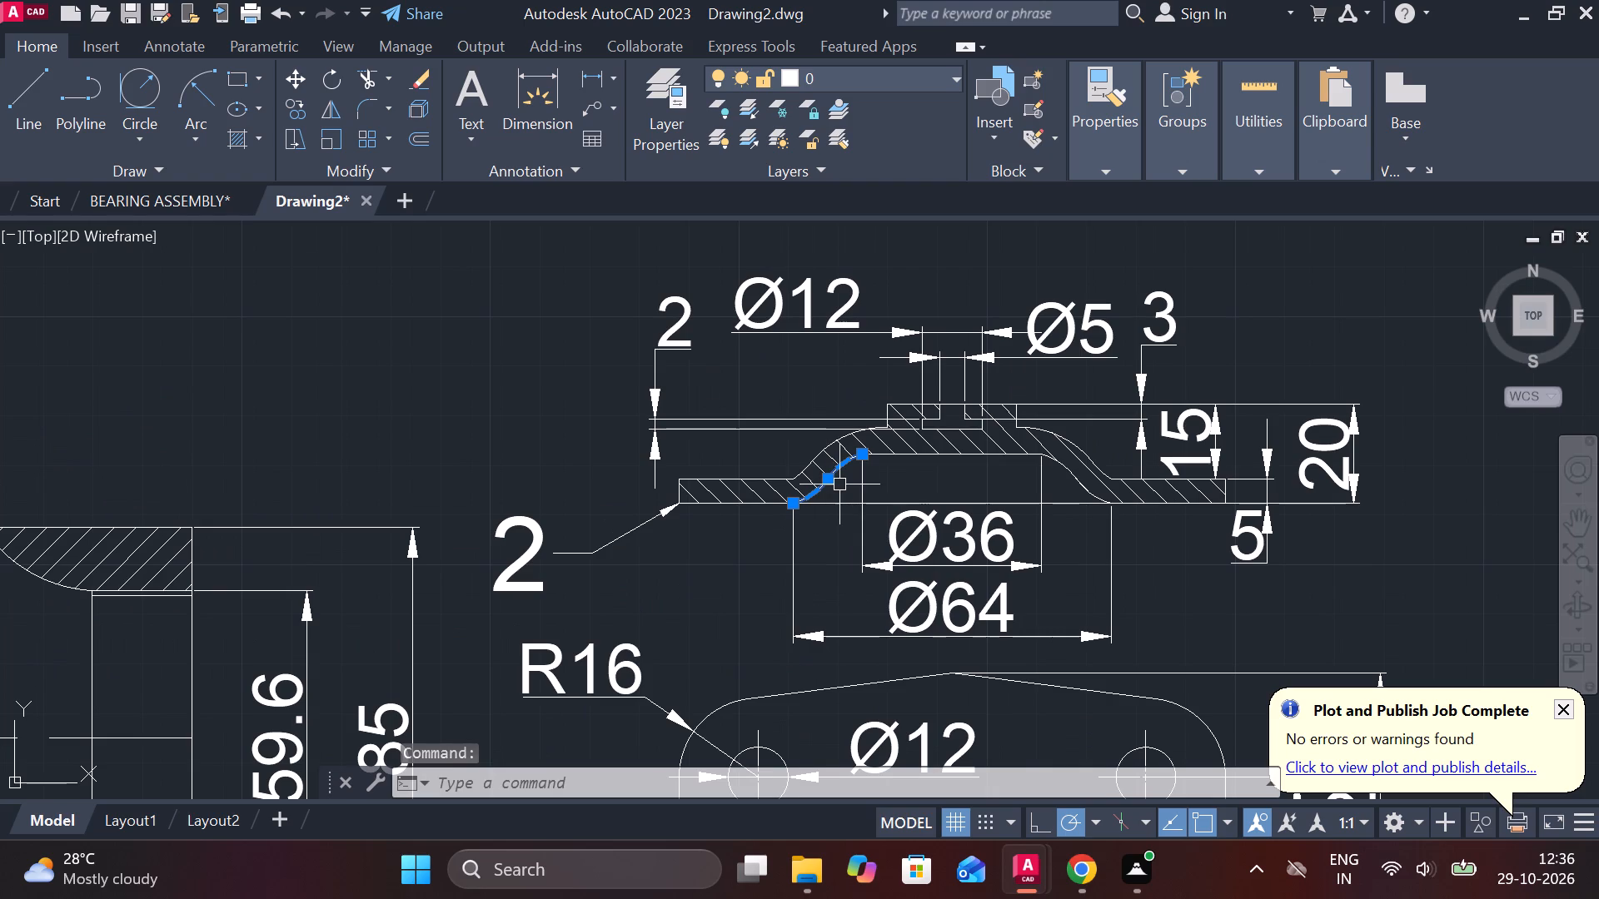
pyautogui.write('CO')
pyautogui.press('Return')
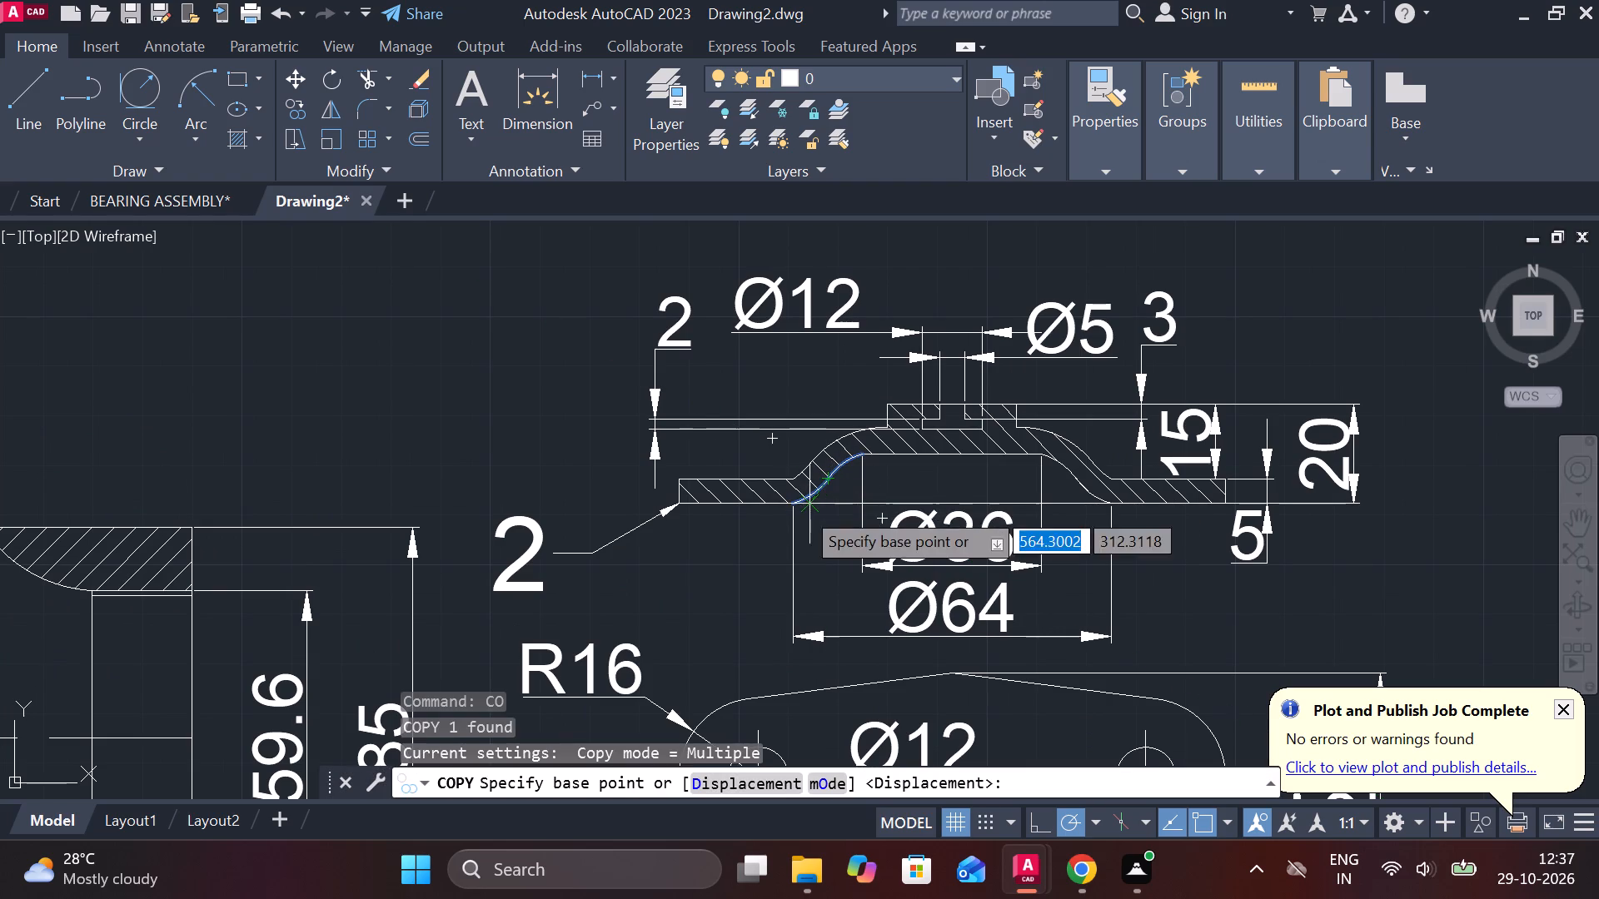
pyautogui.click(785, 507)
pyautogui.scroll(-2, 851, 496)
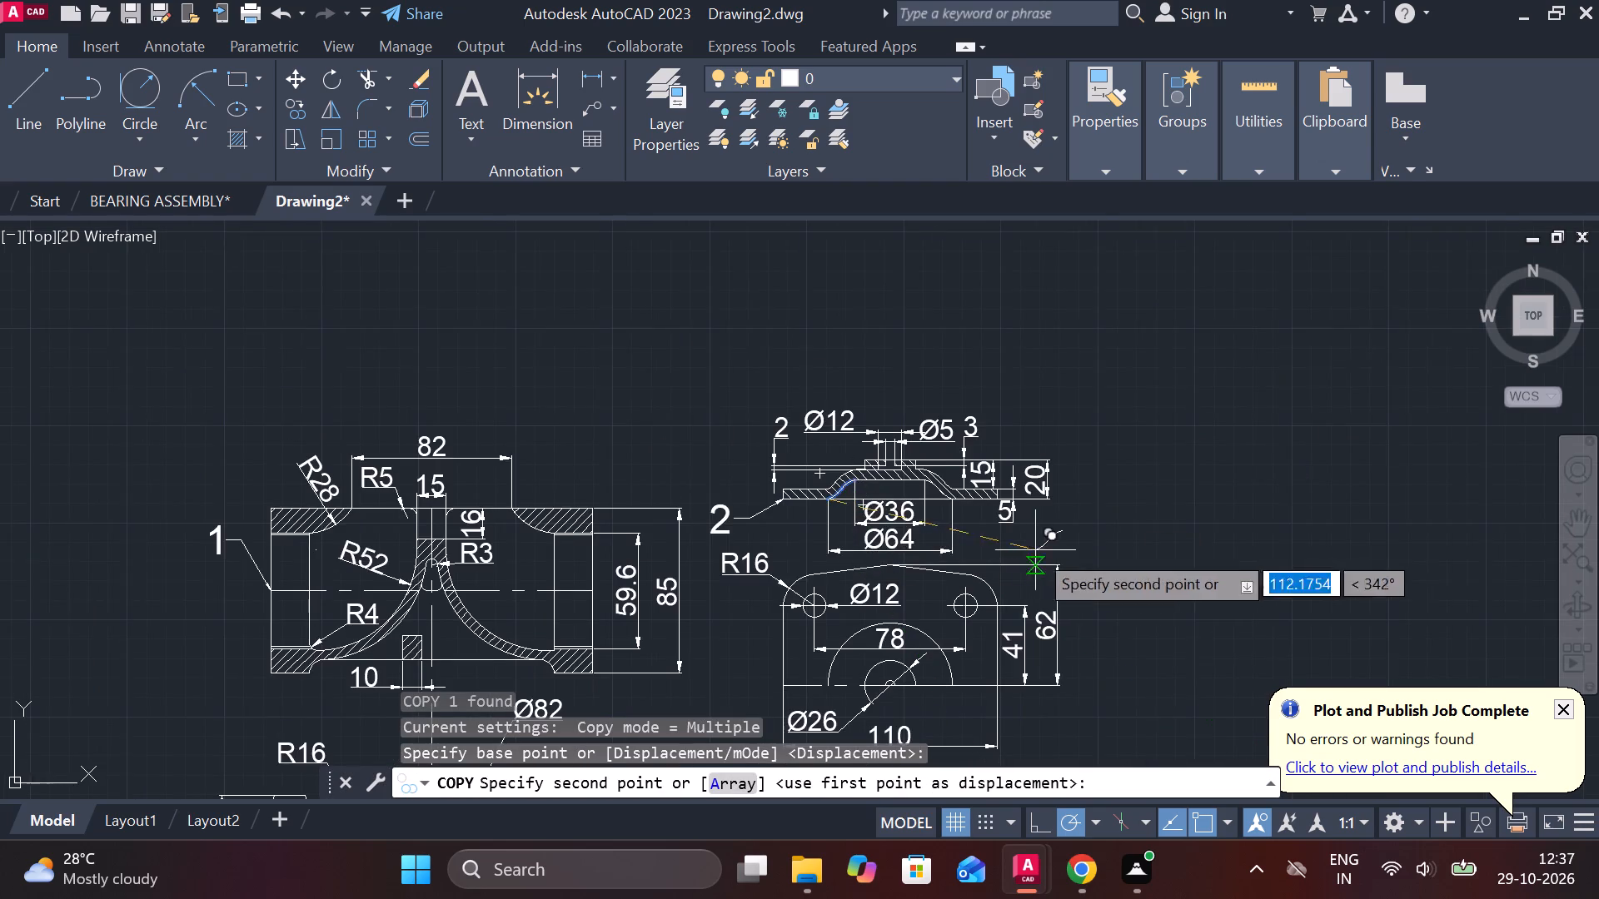
pyautogui.moveTo(1035, 550); pyautogui.dragTo(545, 345, button='middle')
pyautogui.scroll(2, 1392, 478)
pyautogui.moveTo(1256, 490); pyautogui.dragTo(1056, 498, button='middle')
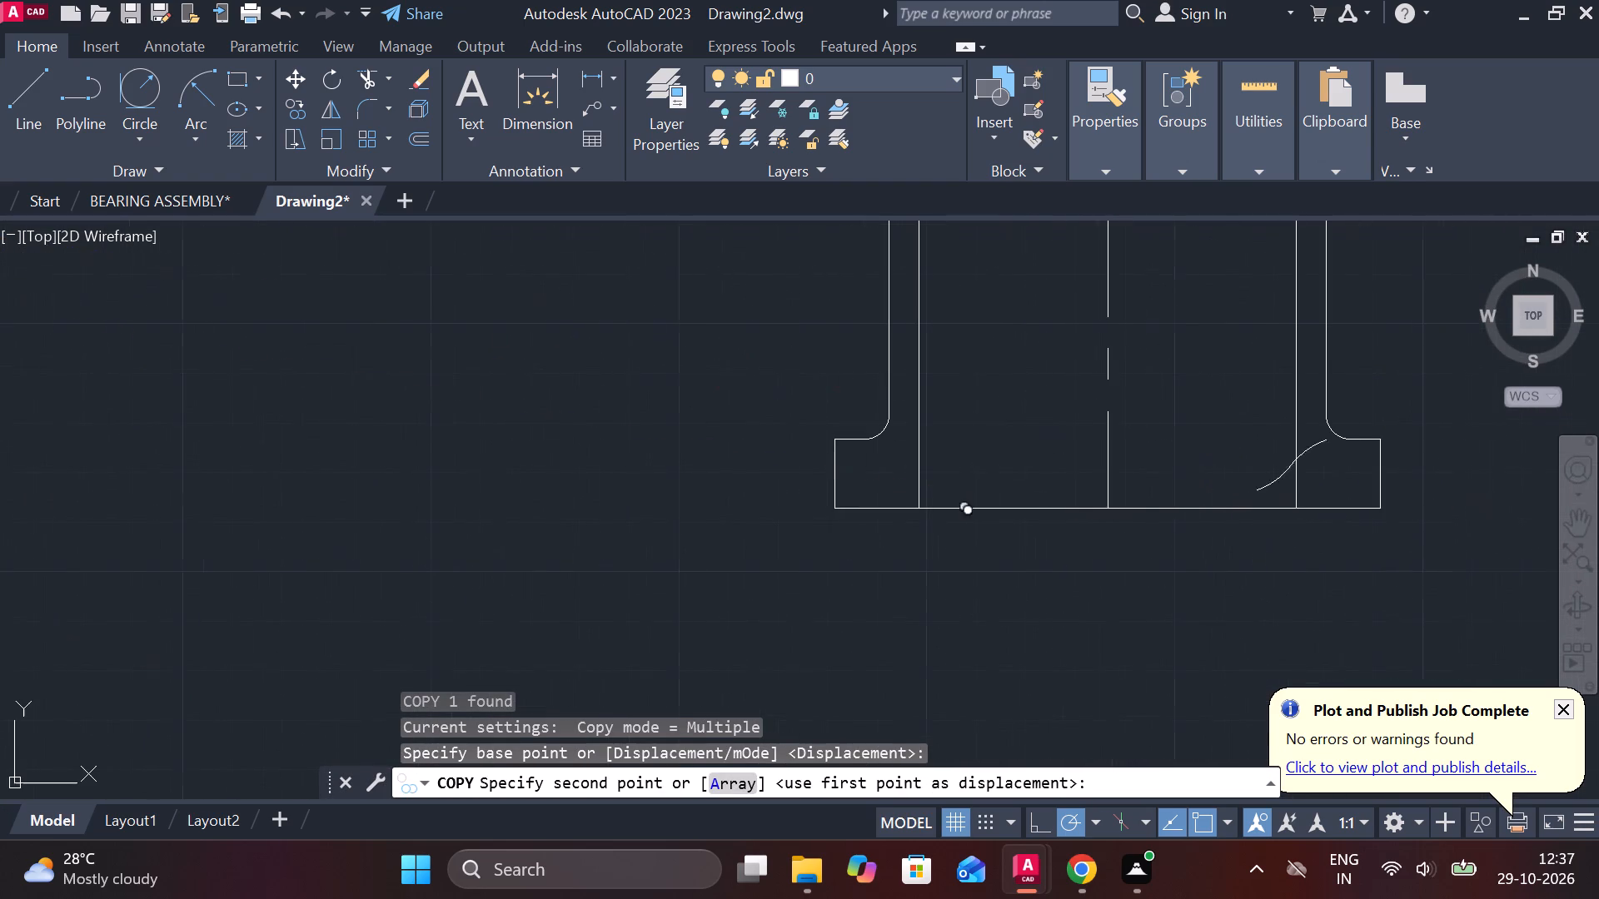
pyautogui.scroll(1, 907, 522)
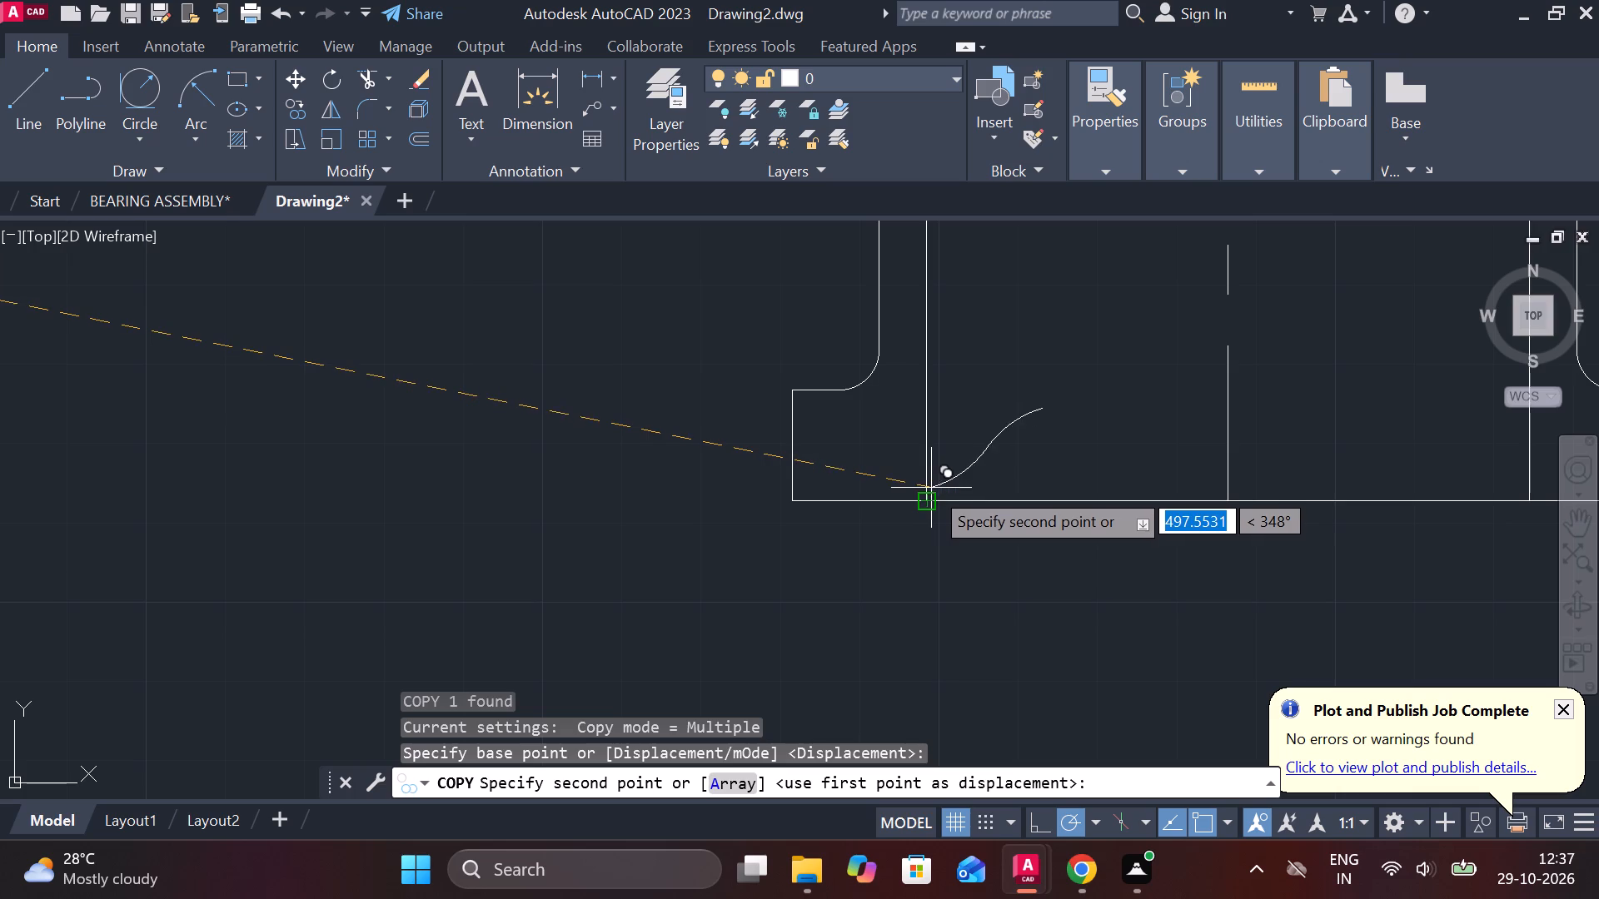
pyautogui.click(931, 494)
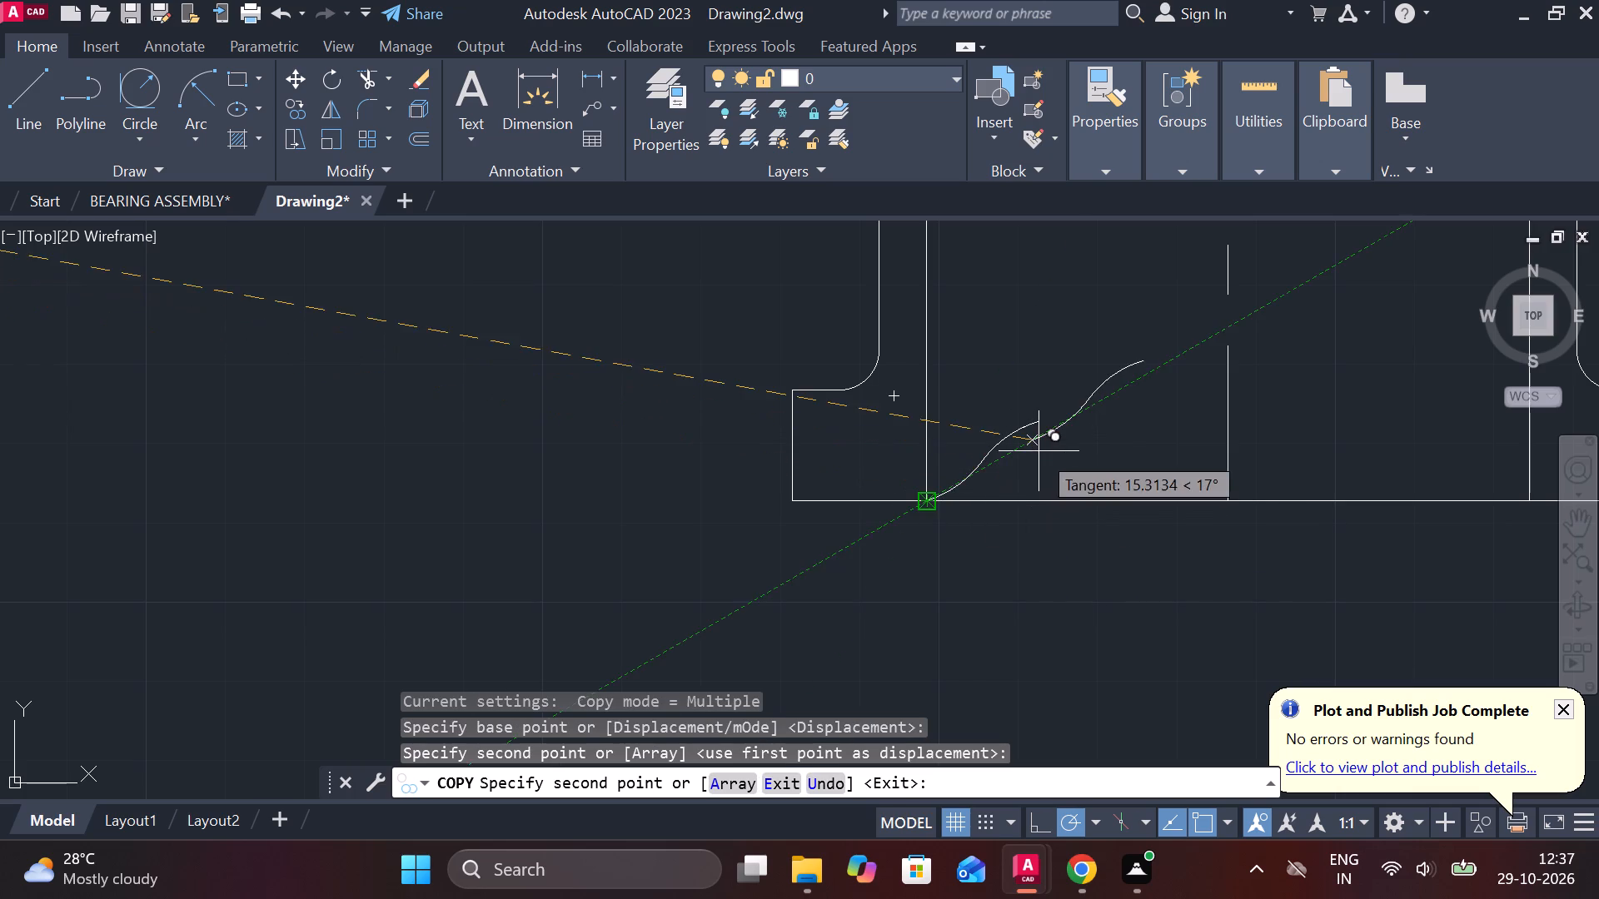
pyautogui.press('Escape')
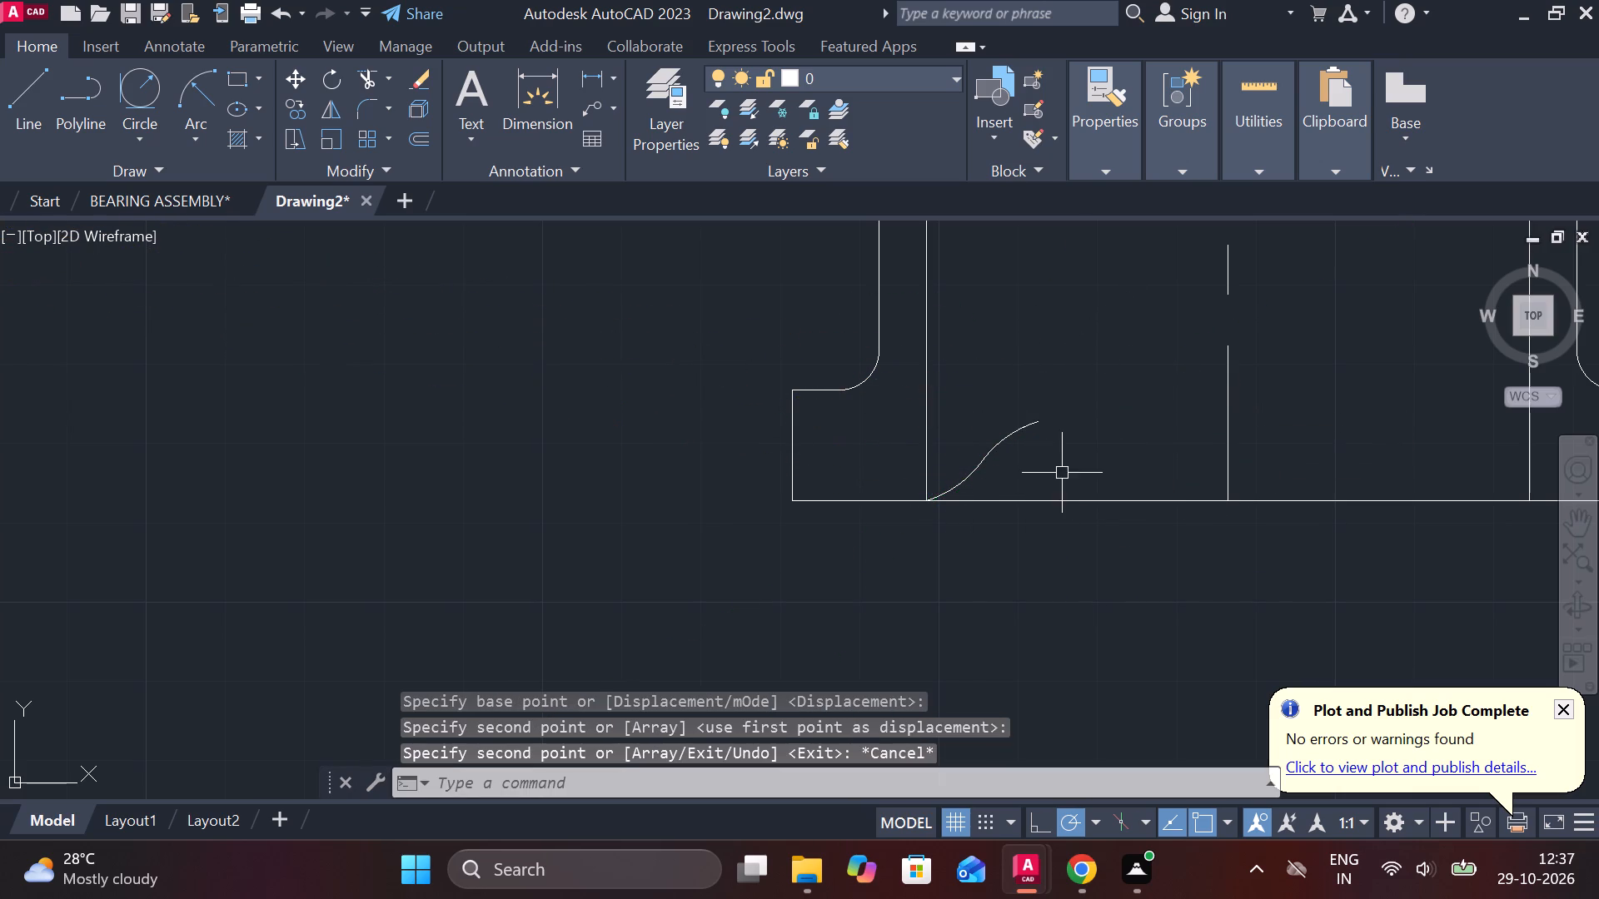
# Offset the bell's bottom base line upward through the upper end of the copied S-curve.
pyautogui.moveTo(1058, 477); pyautogui.dragTo(801, 511, button='middle')
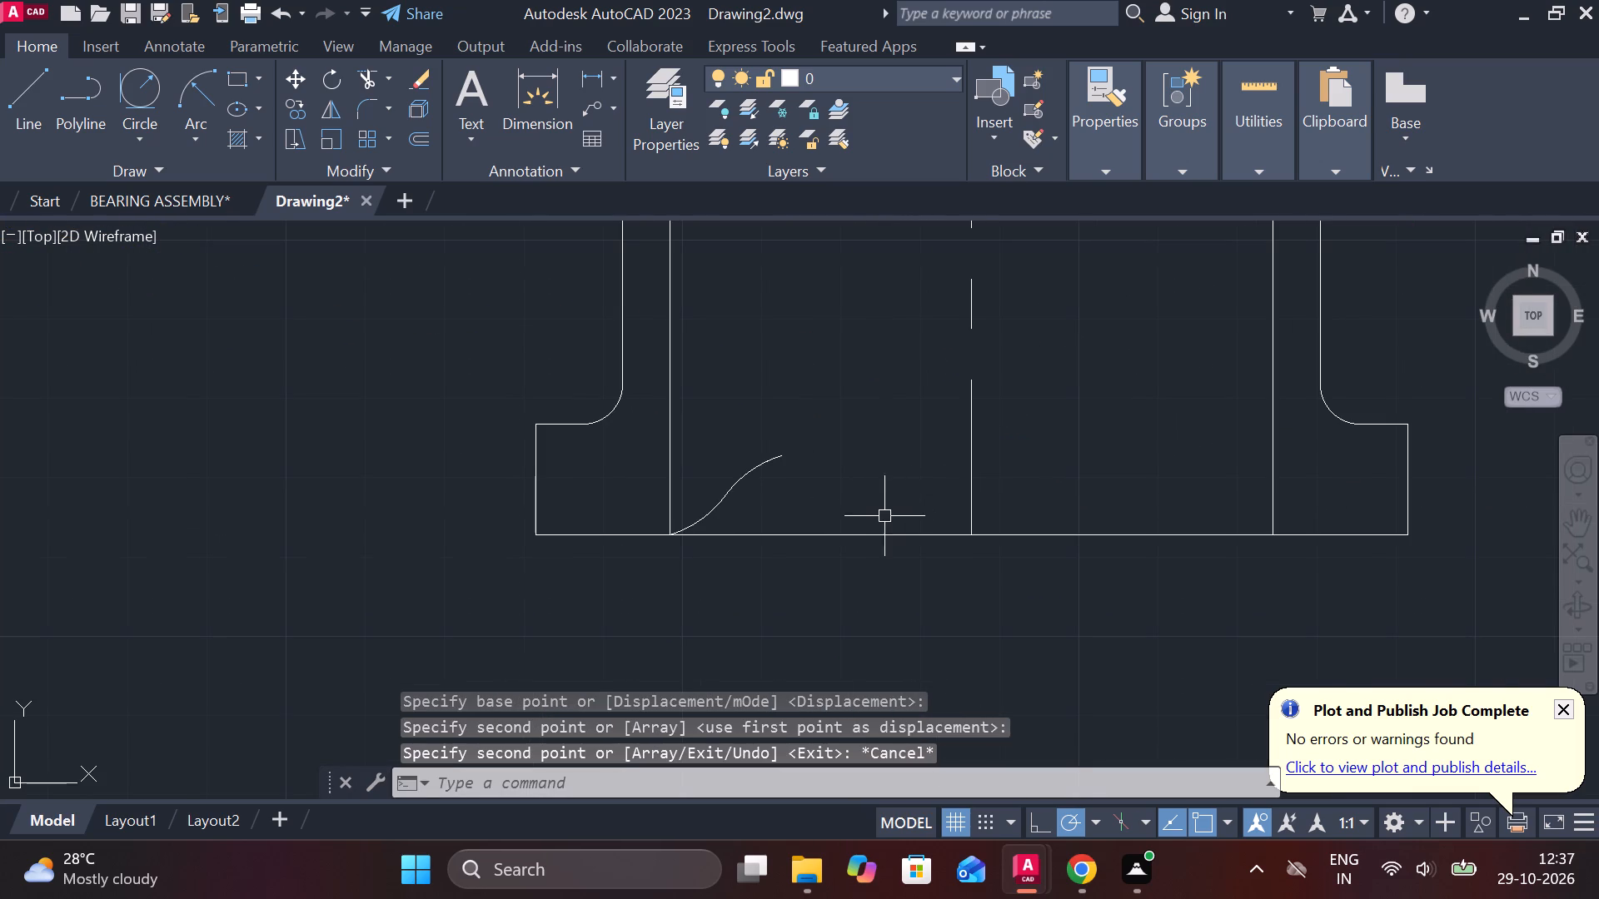
pyautogui.click(879, 535)
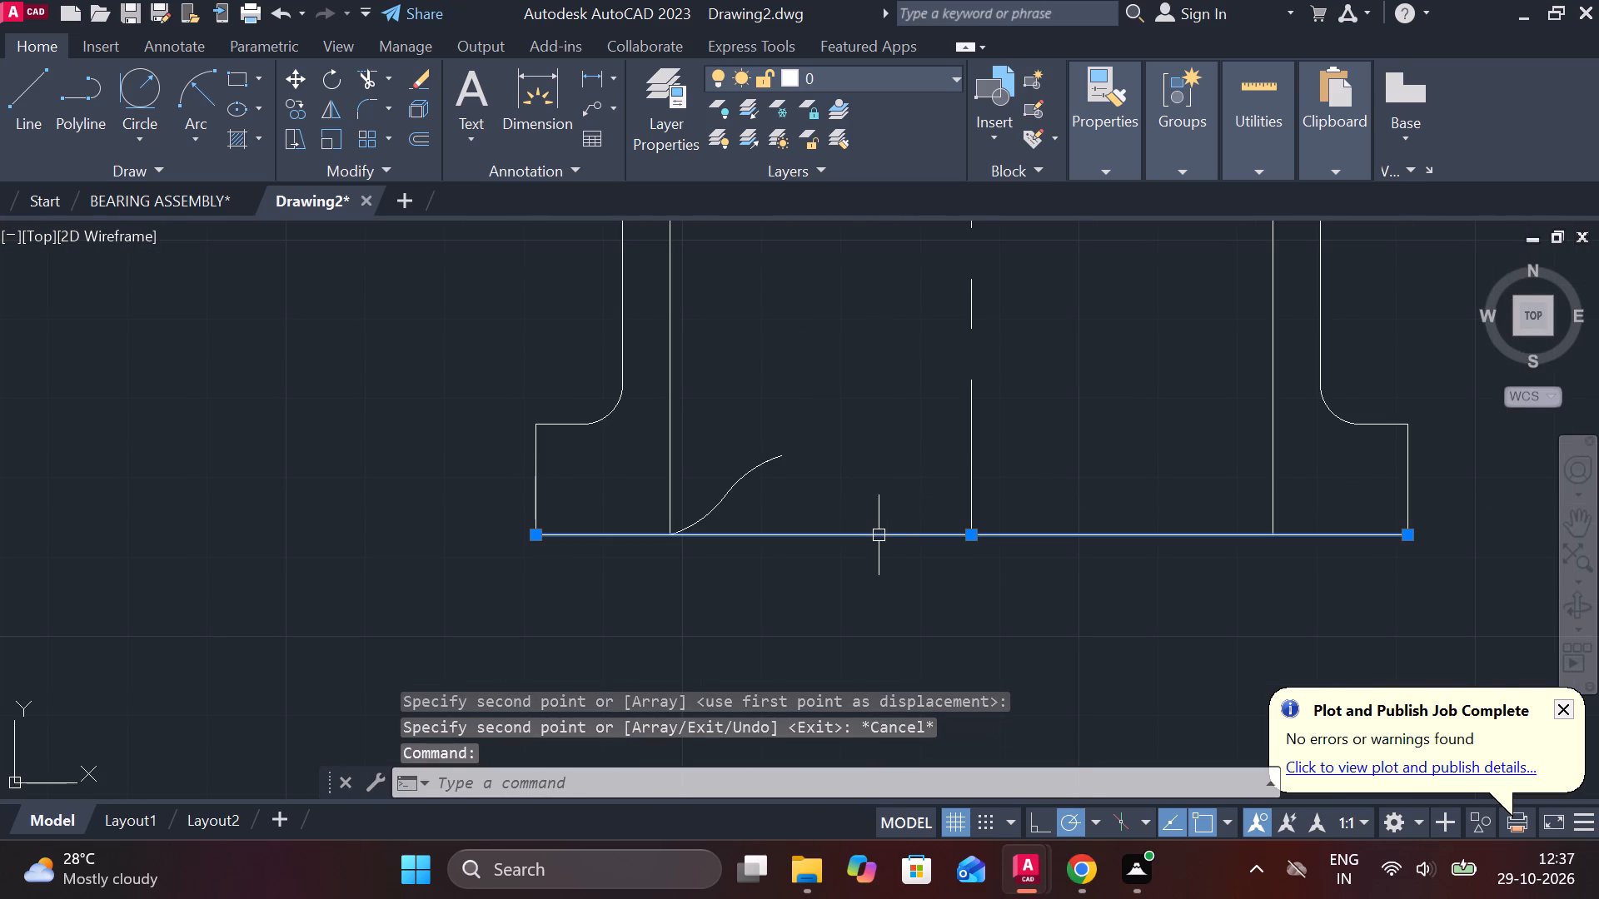
pyautogui.press('o')
pyautogui.press('Return')
pyautogui.press('Return')
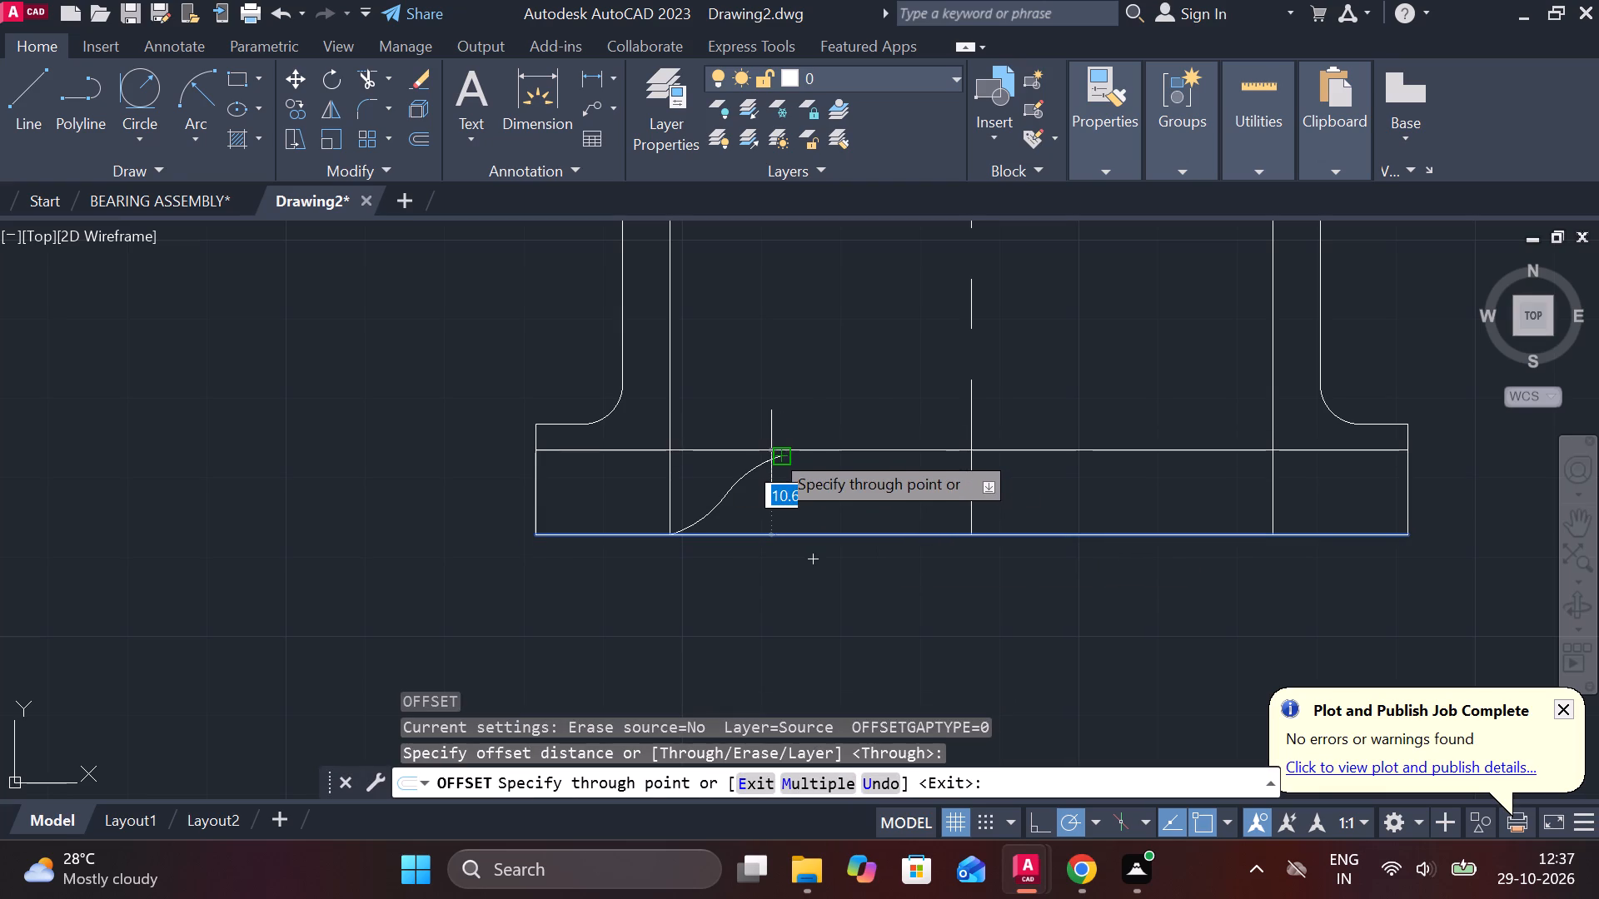
pyautogui.click(779, 457)
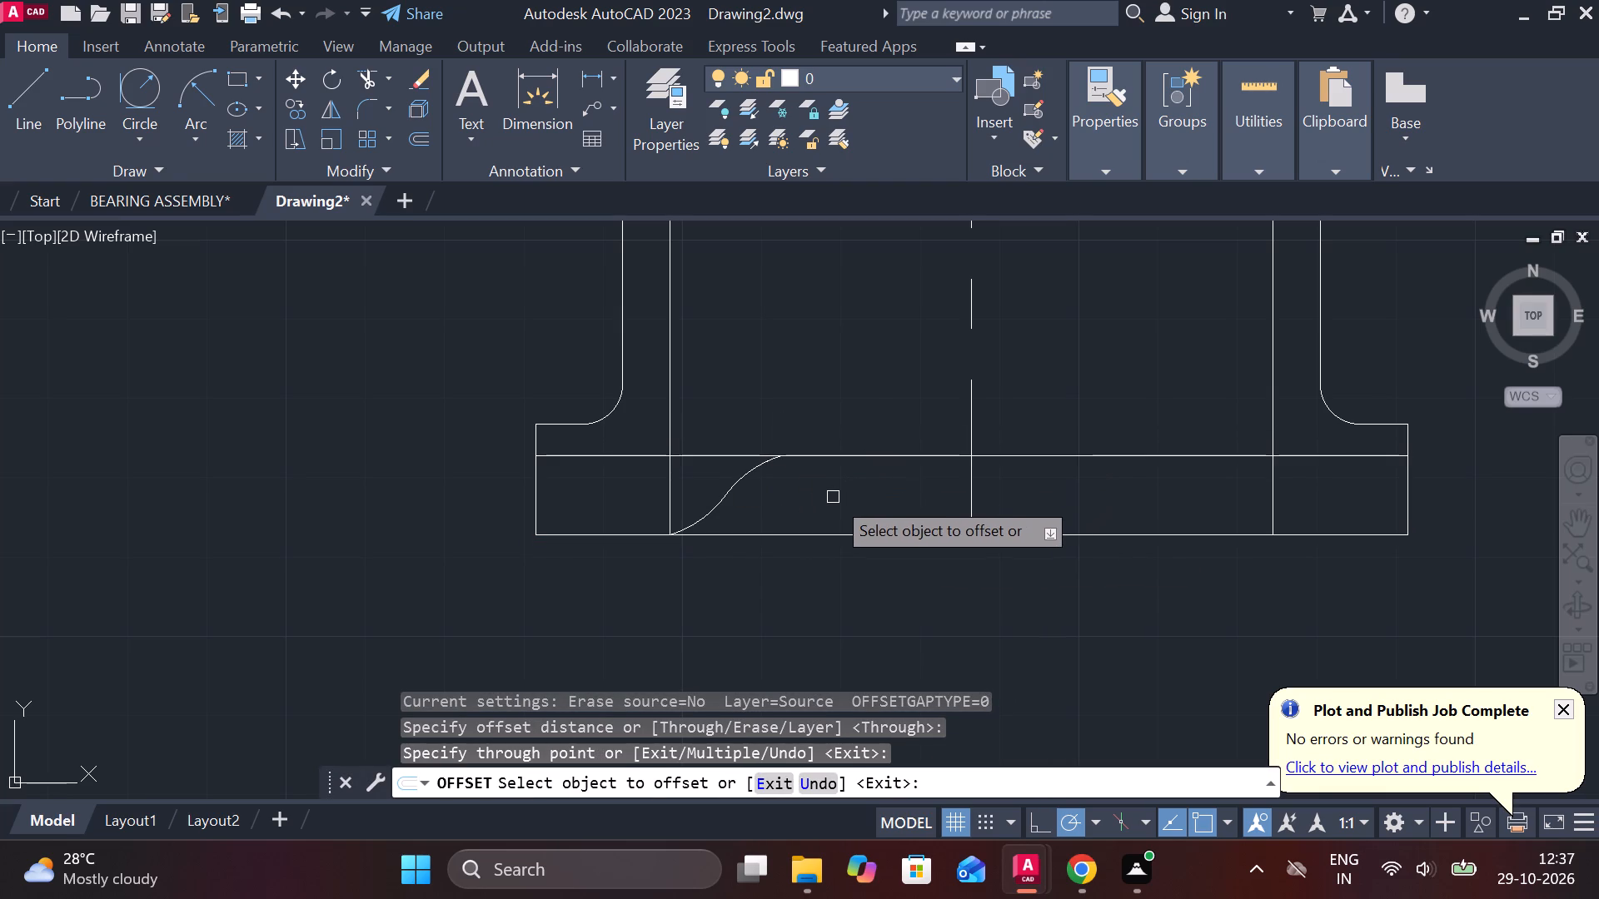
pyautogui.write('TR')
pyautogui.press('space')
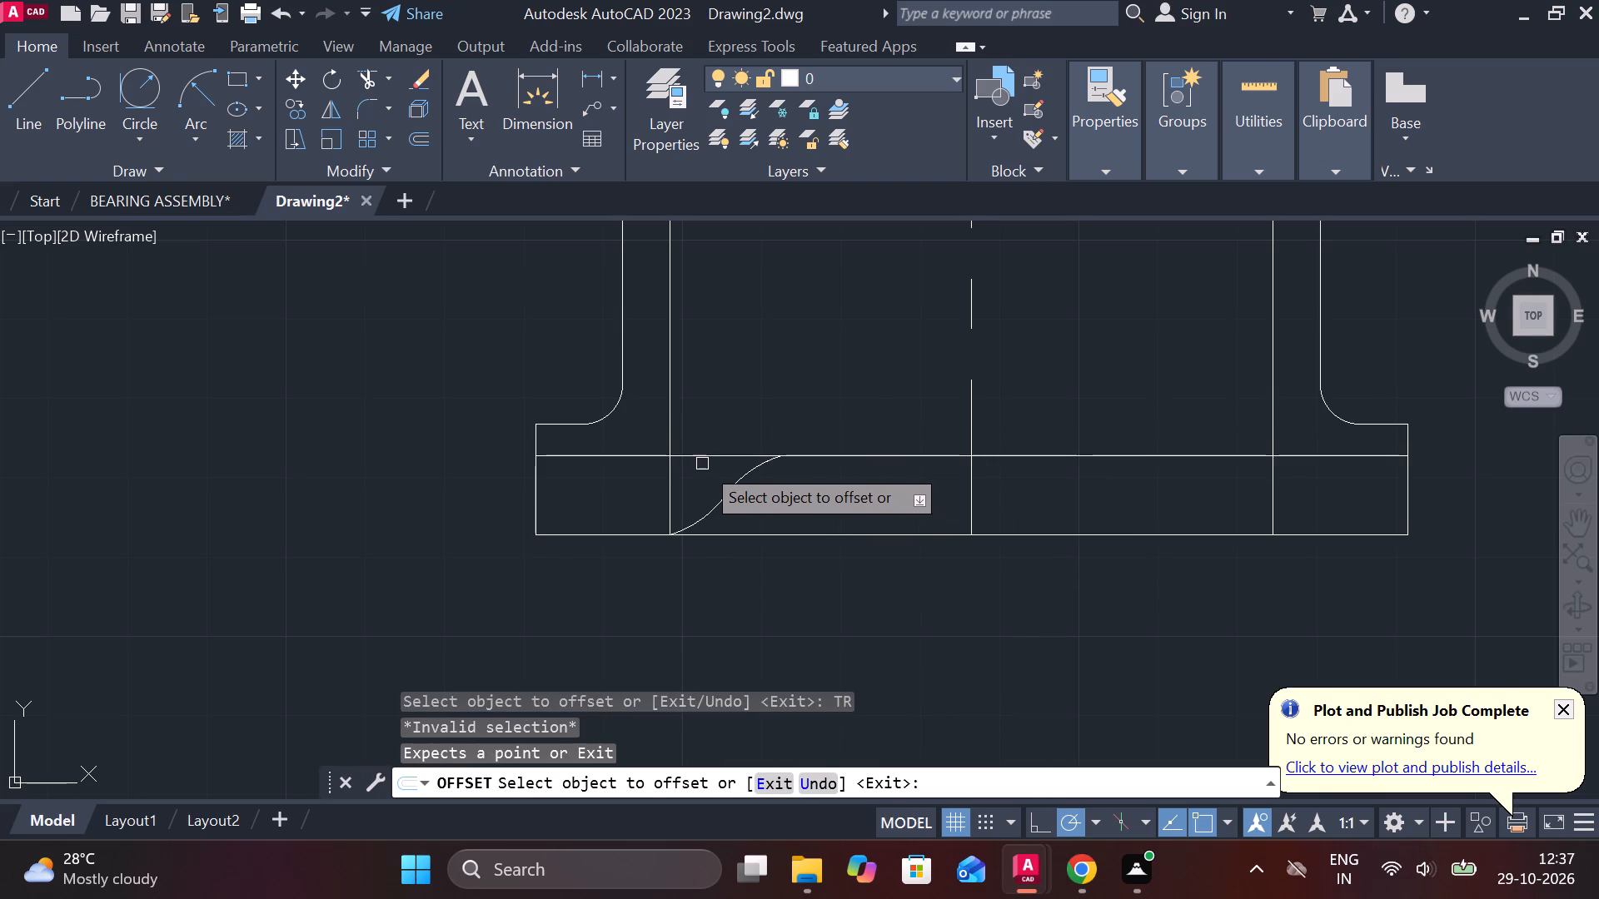
pyautogui.click(700, 455)
pyautogui.press('Escape')
# Trim the offset line so only the portion between the S-curve's upper end and the vertical centerline remains.
pyautogui.write('TR')
pyautogui.press('space')
pyautogui.click(732, 458)
pyautogui.click(630, 456)
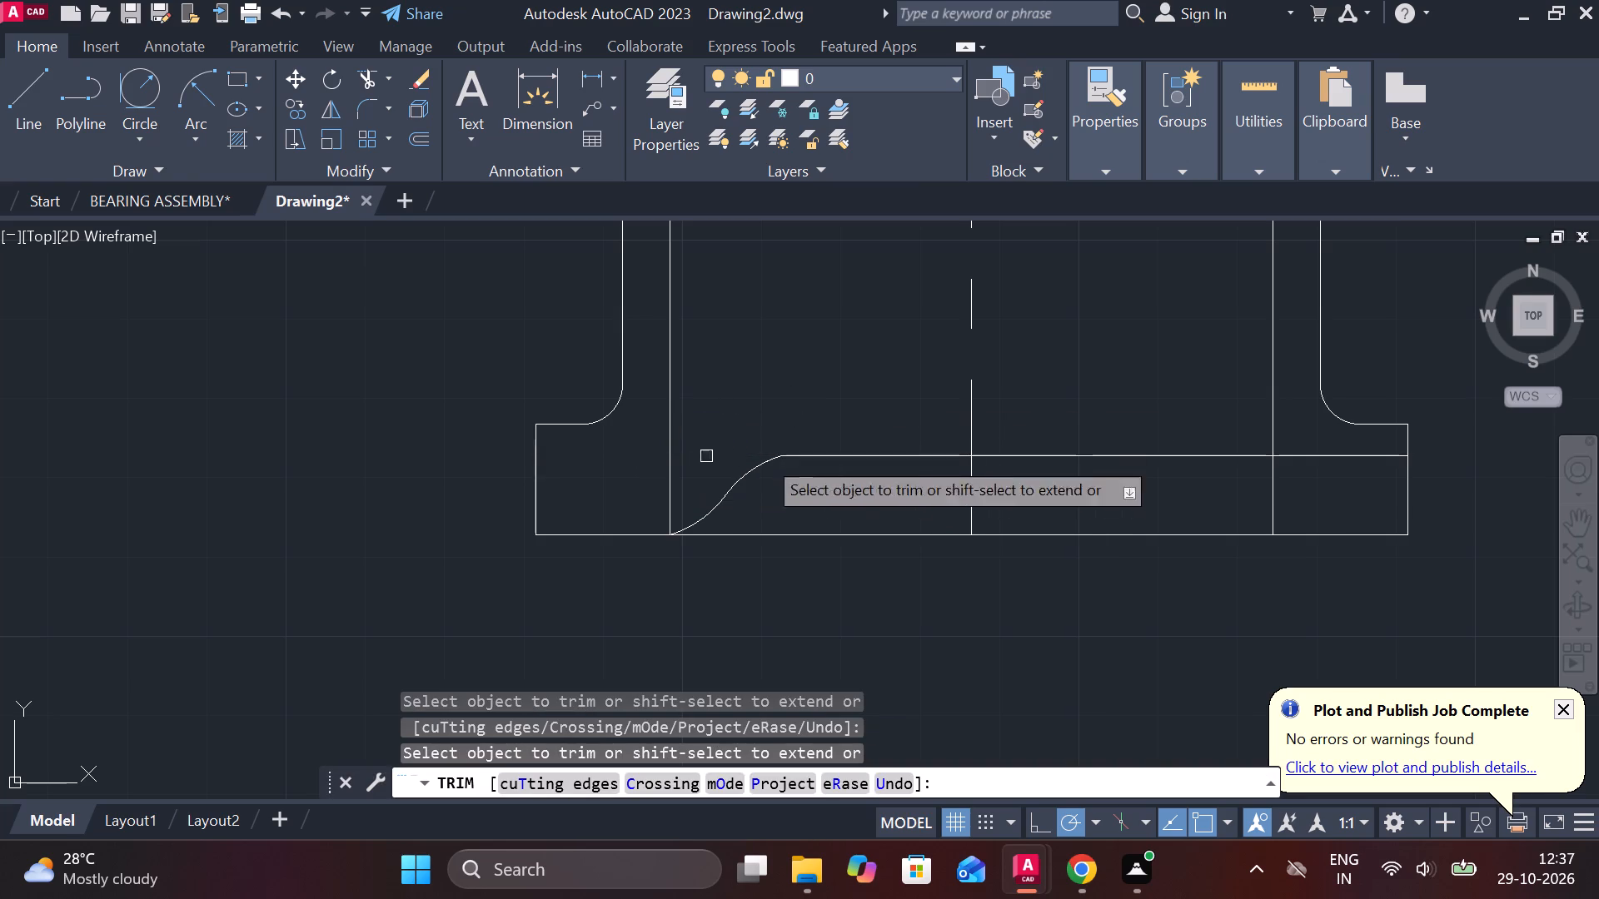
pyautogui.click(1319, 452)
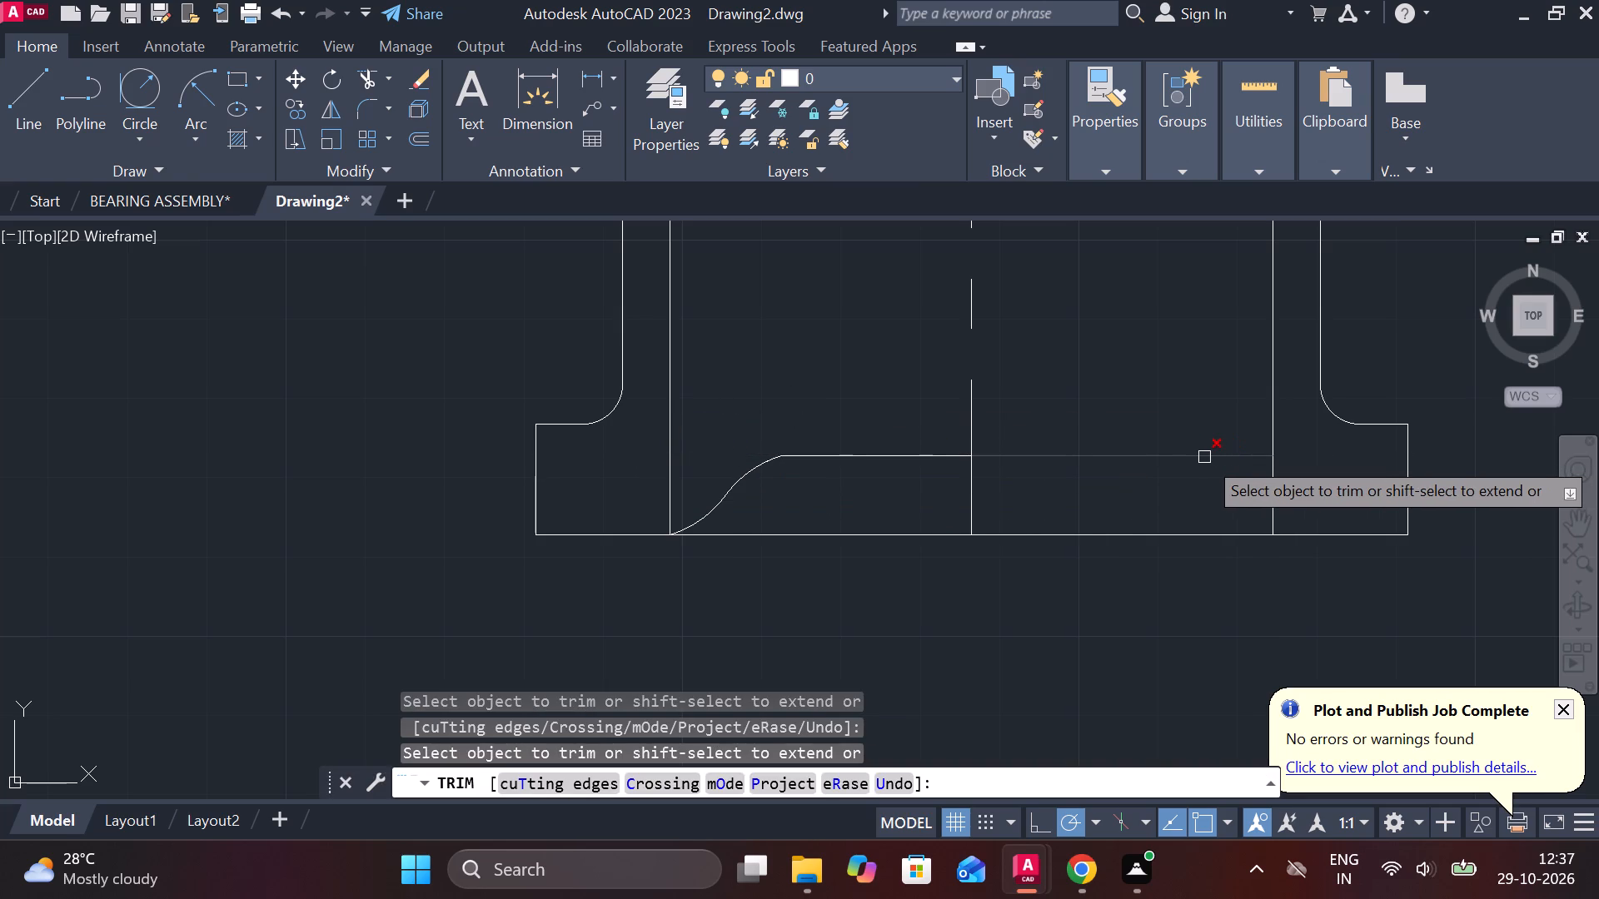
pyautogui.click(1204, 457)
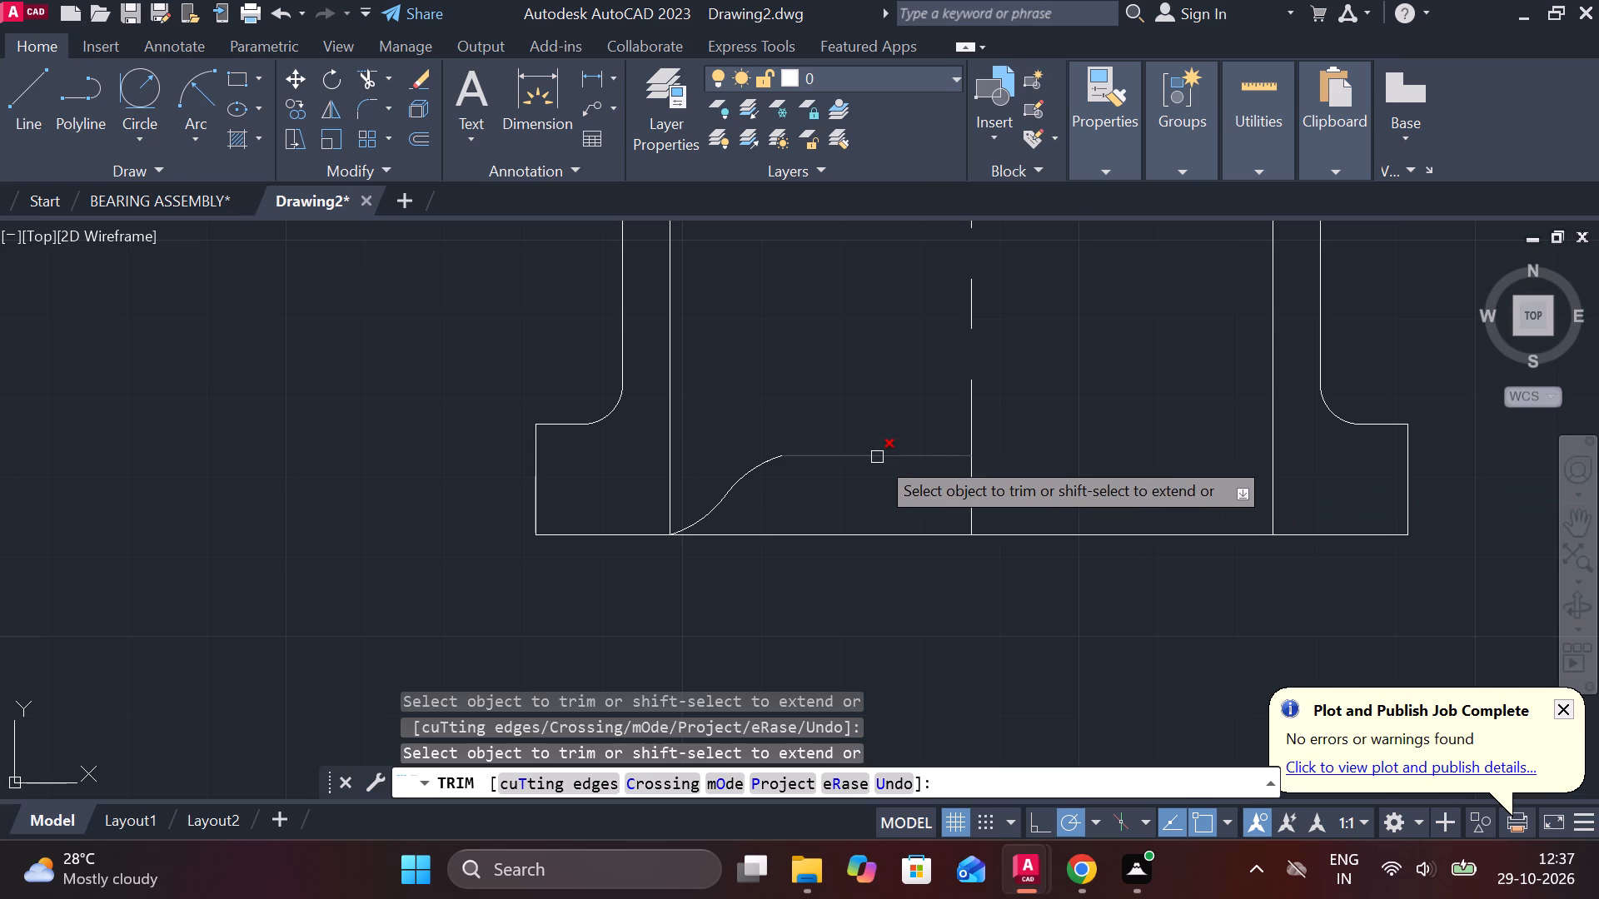
pyautogui.press('Escape')
# Offset the trimmed horizontal line downward by 1.
pyautogui.click(854, 454)
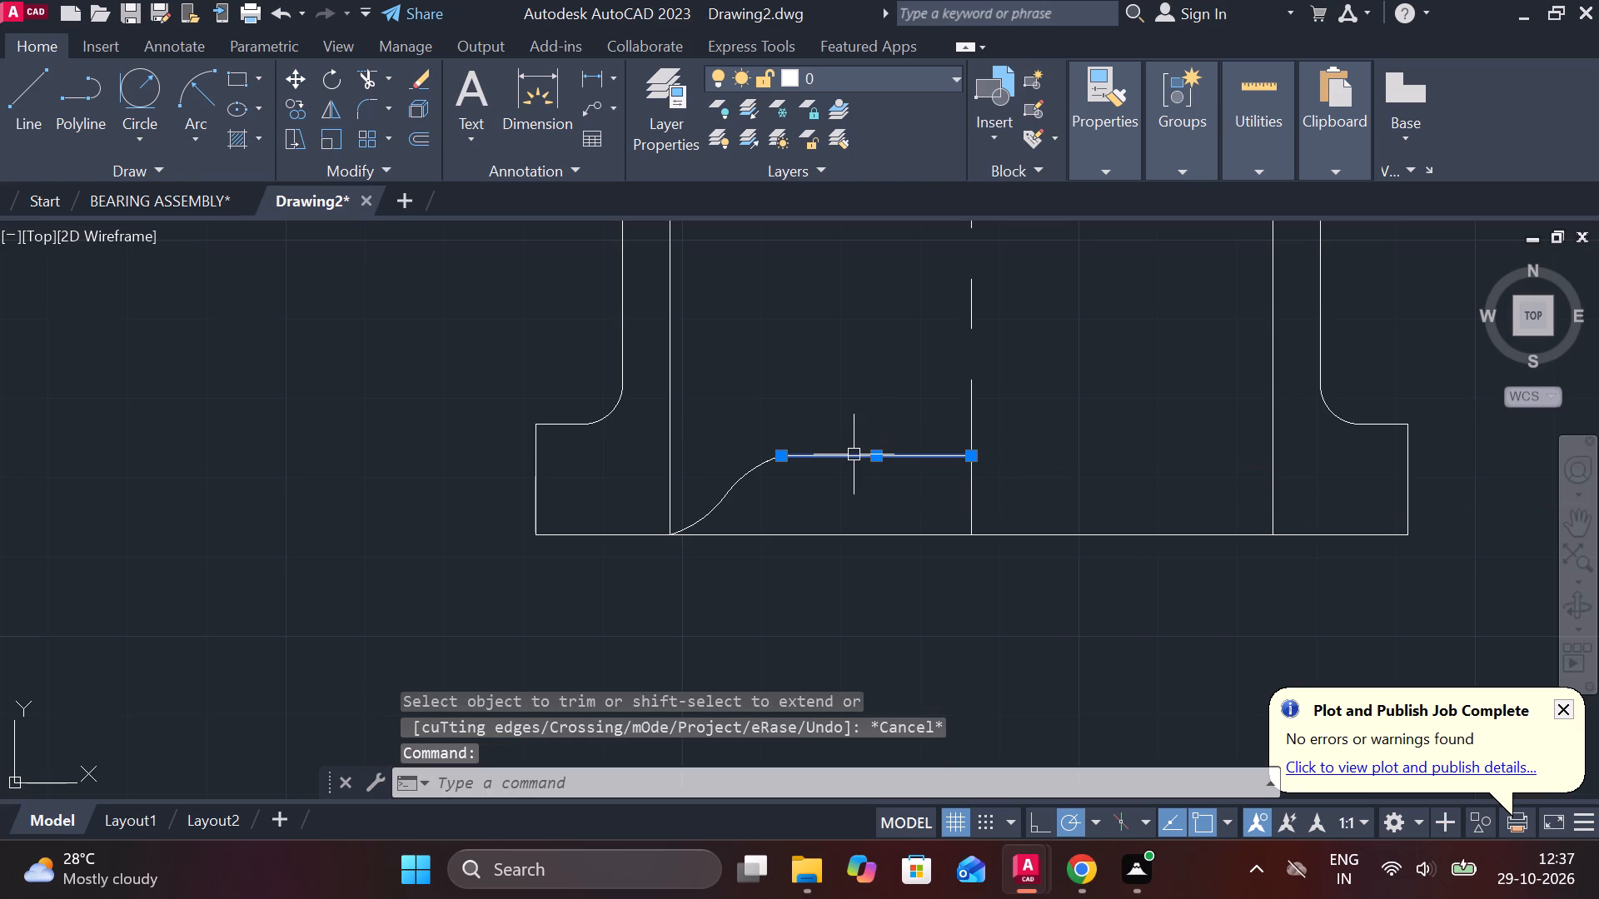
pyautogui.press('o')
pyautogui.press('Return')
pyautogui.press('Return')
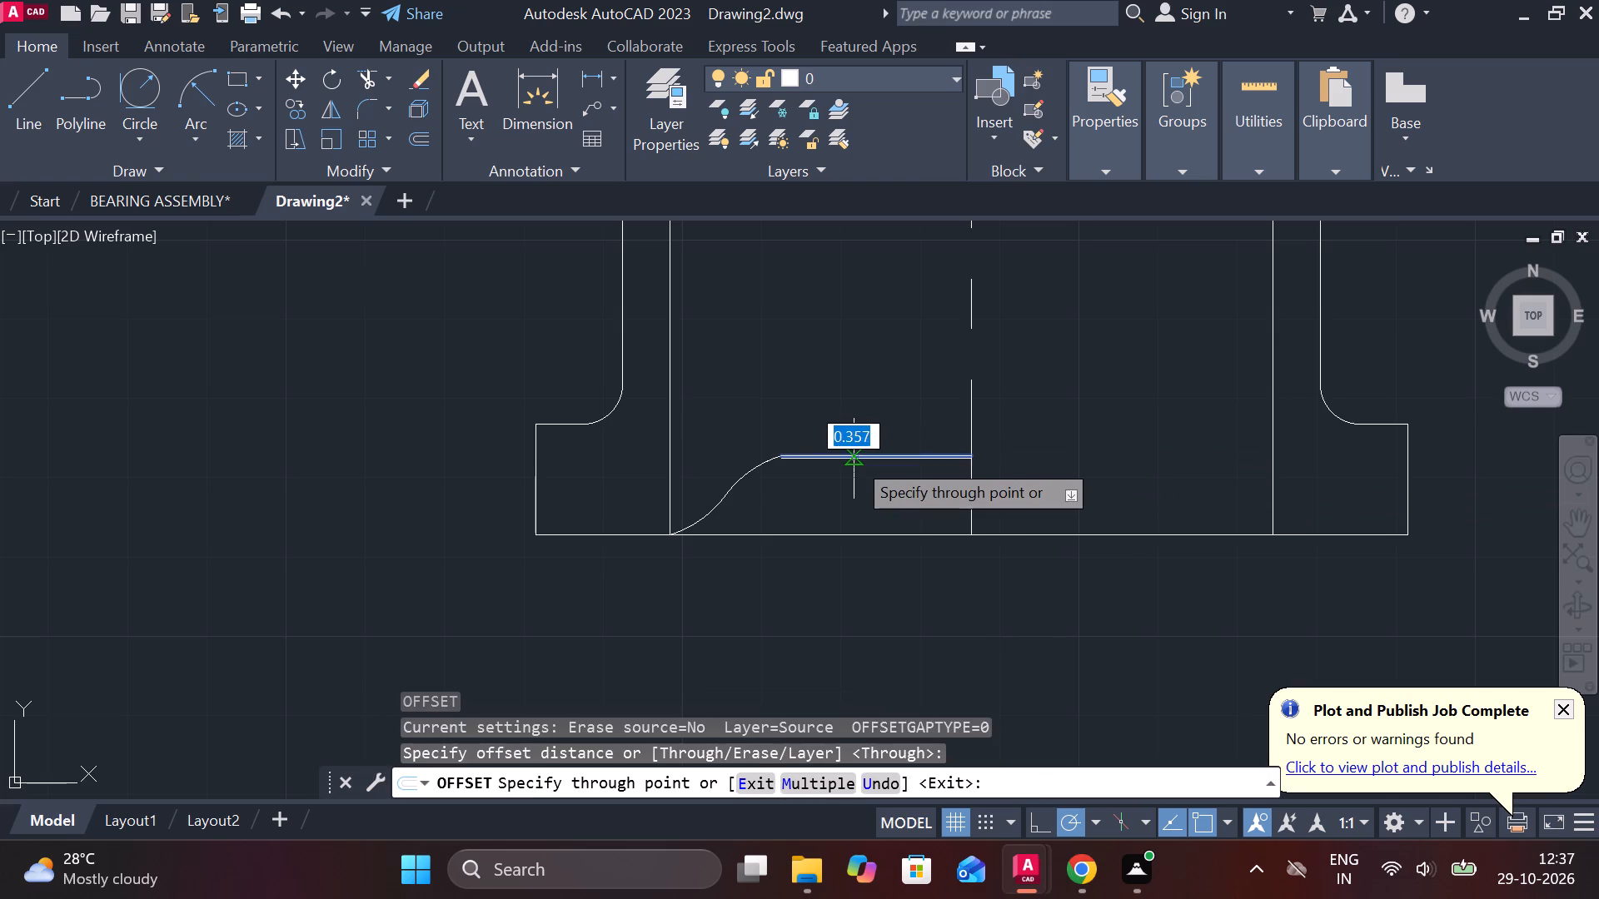
pyautogui.write('1')
pyautogui.press('space')
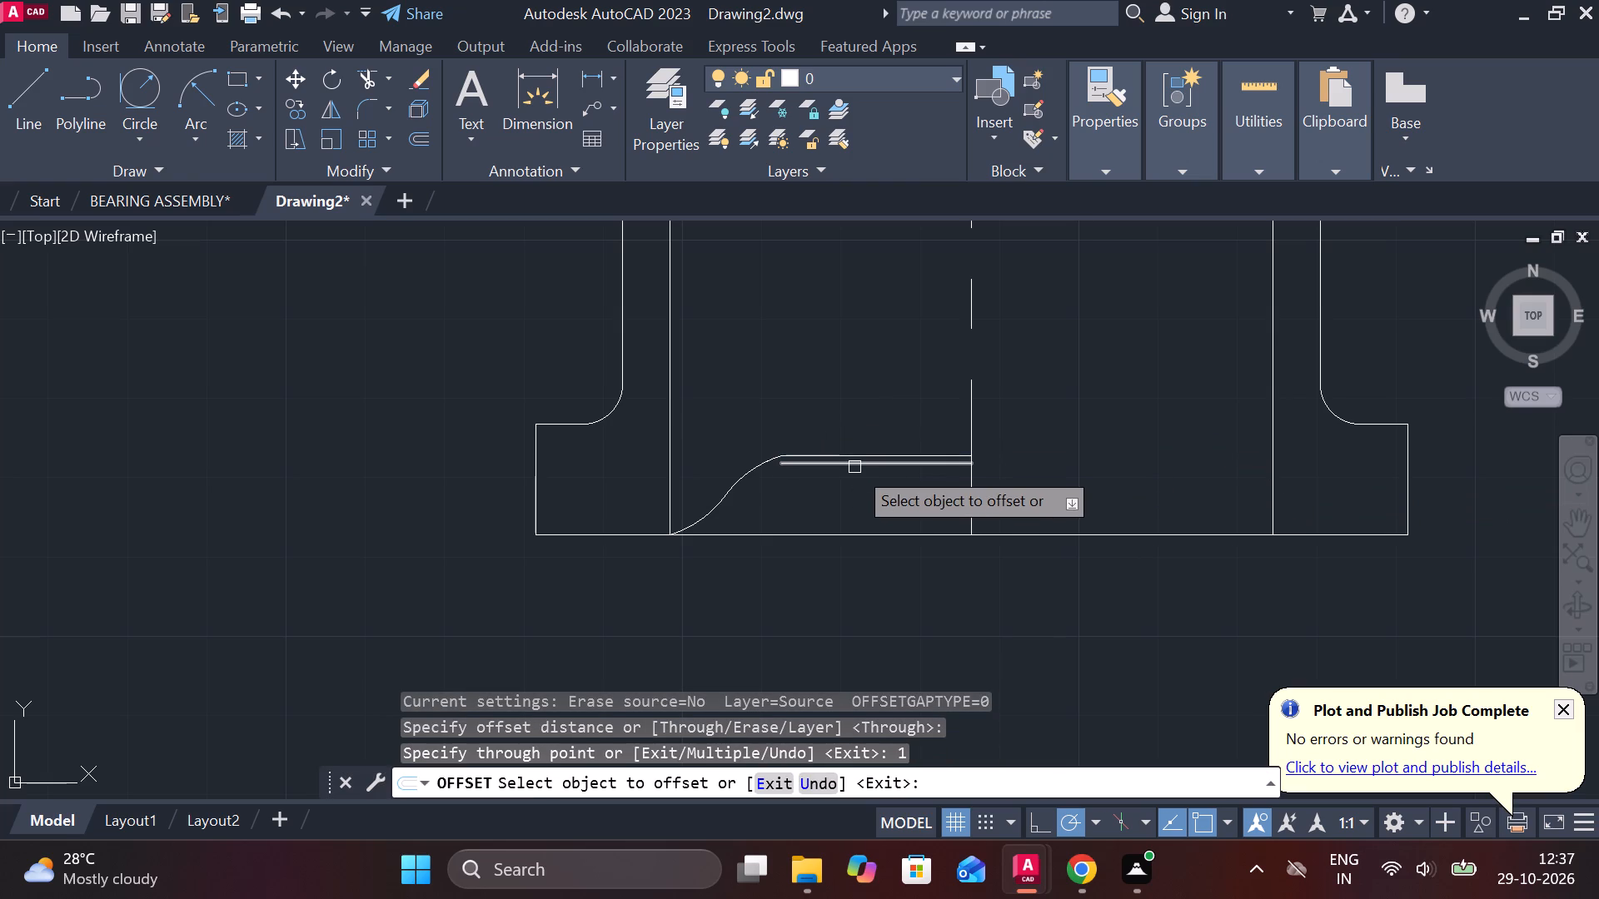
pyautogui.click(1399, 858)
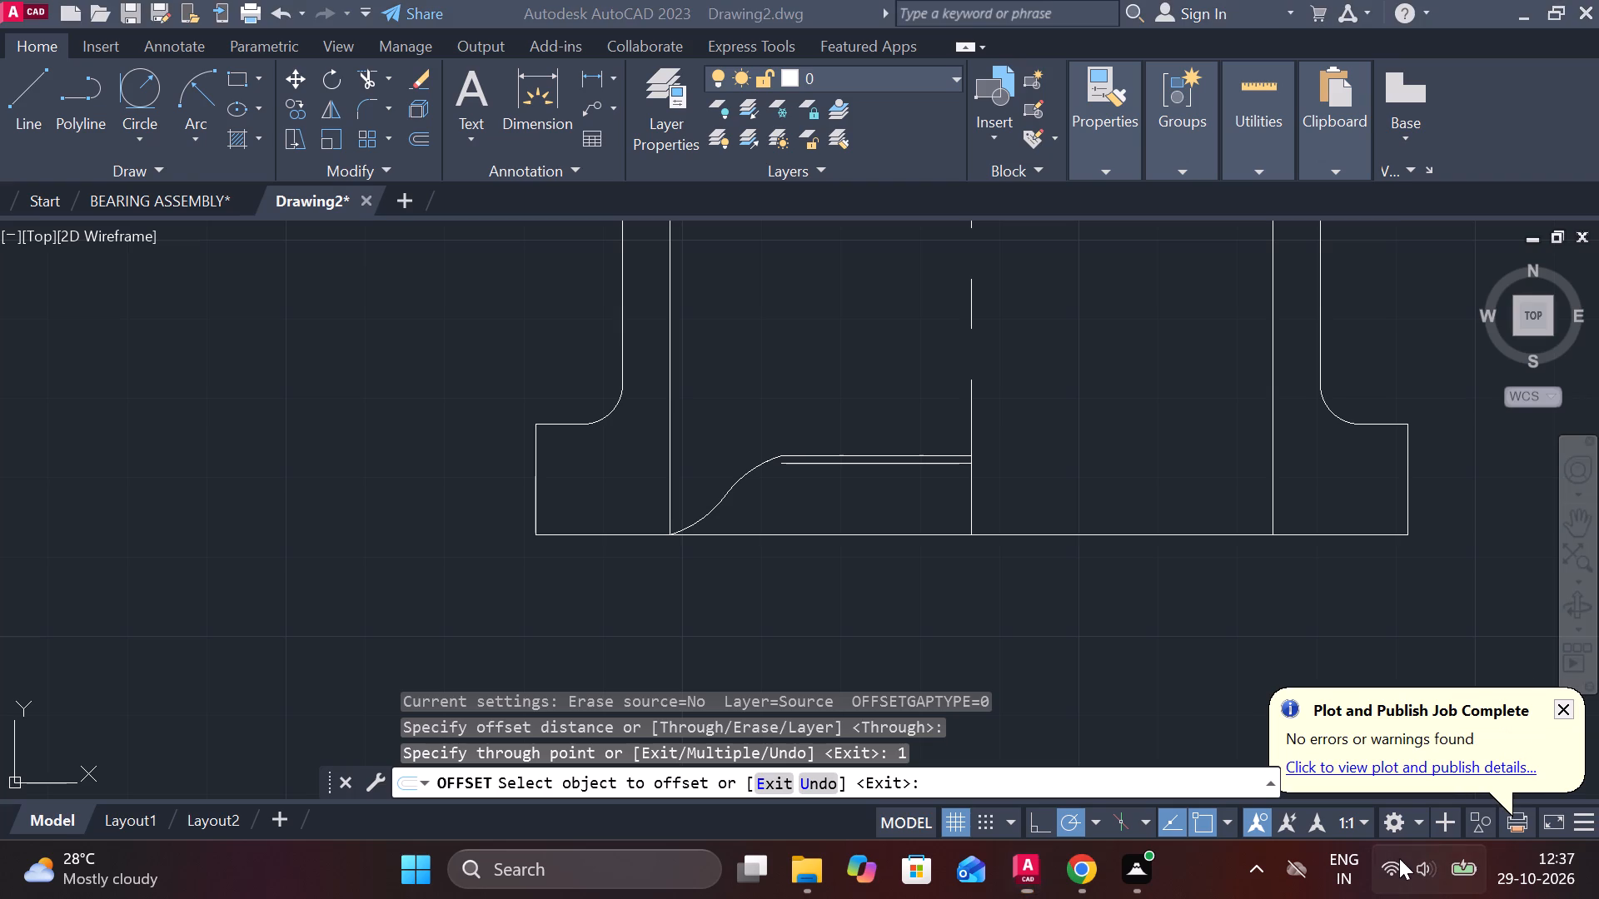
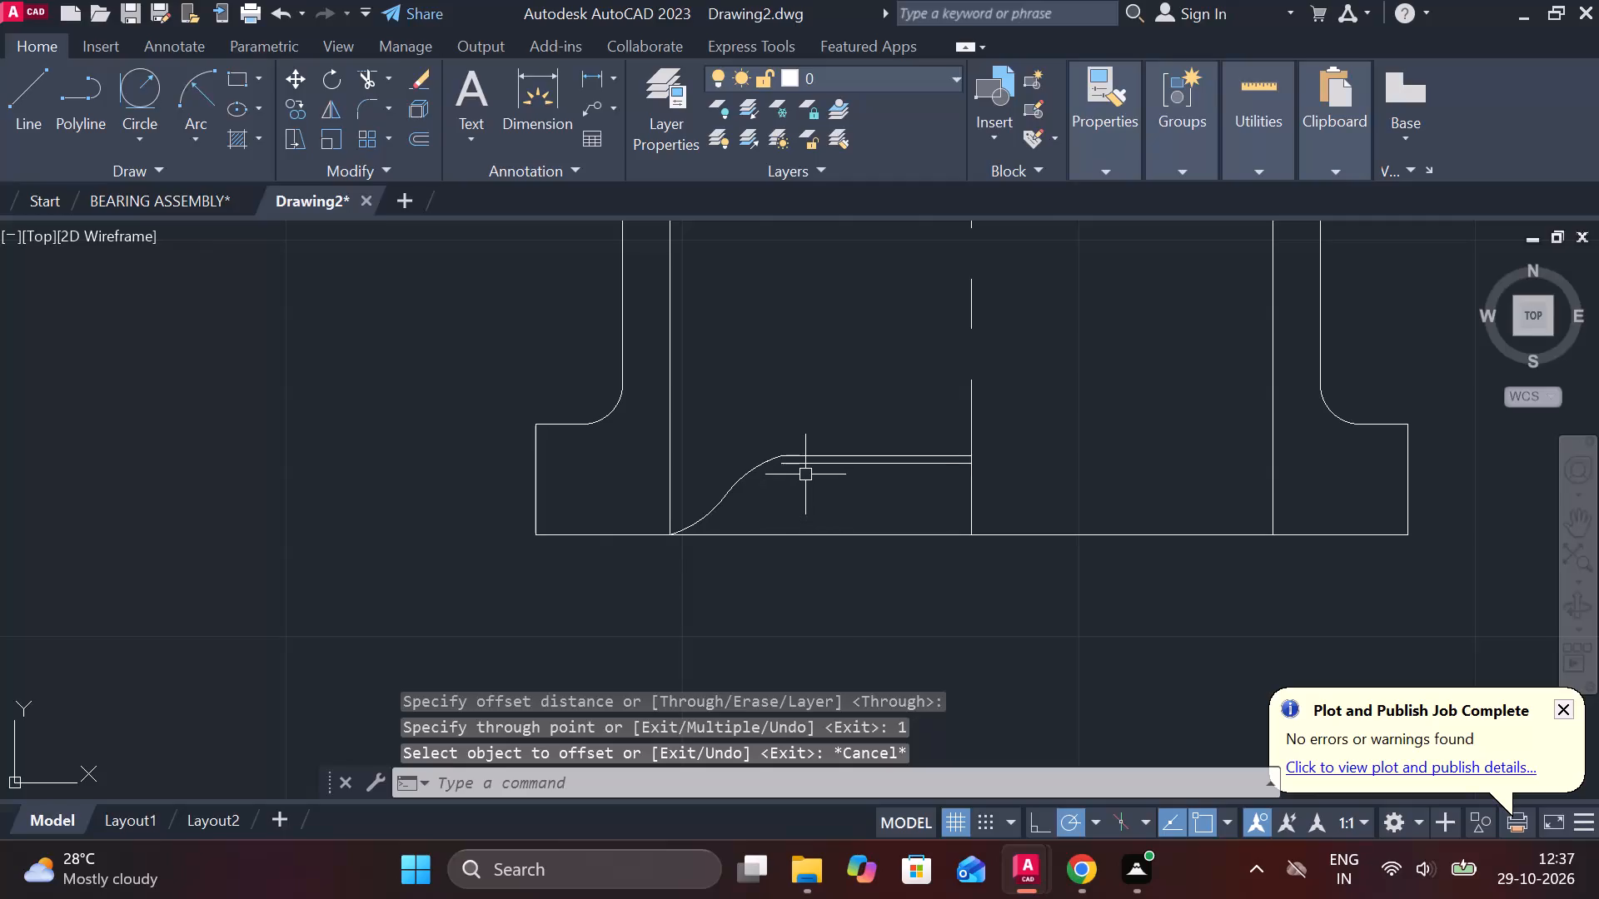
# Extend the lower of the two short horizontal lines near the base to meet the S-shaped curve.
pyautogui.write('EX')
pyautogui.press('space')
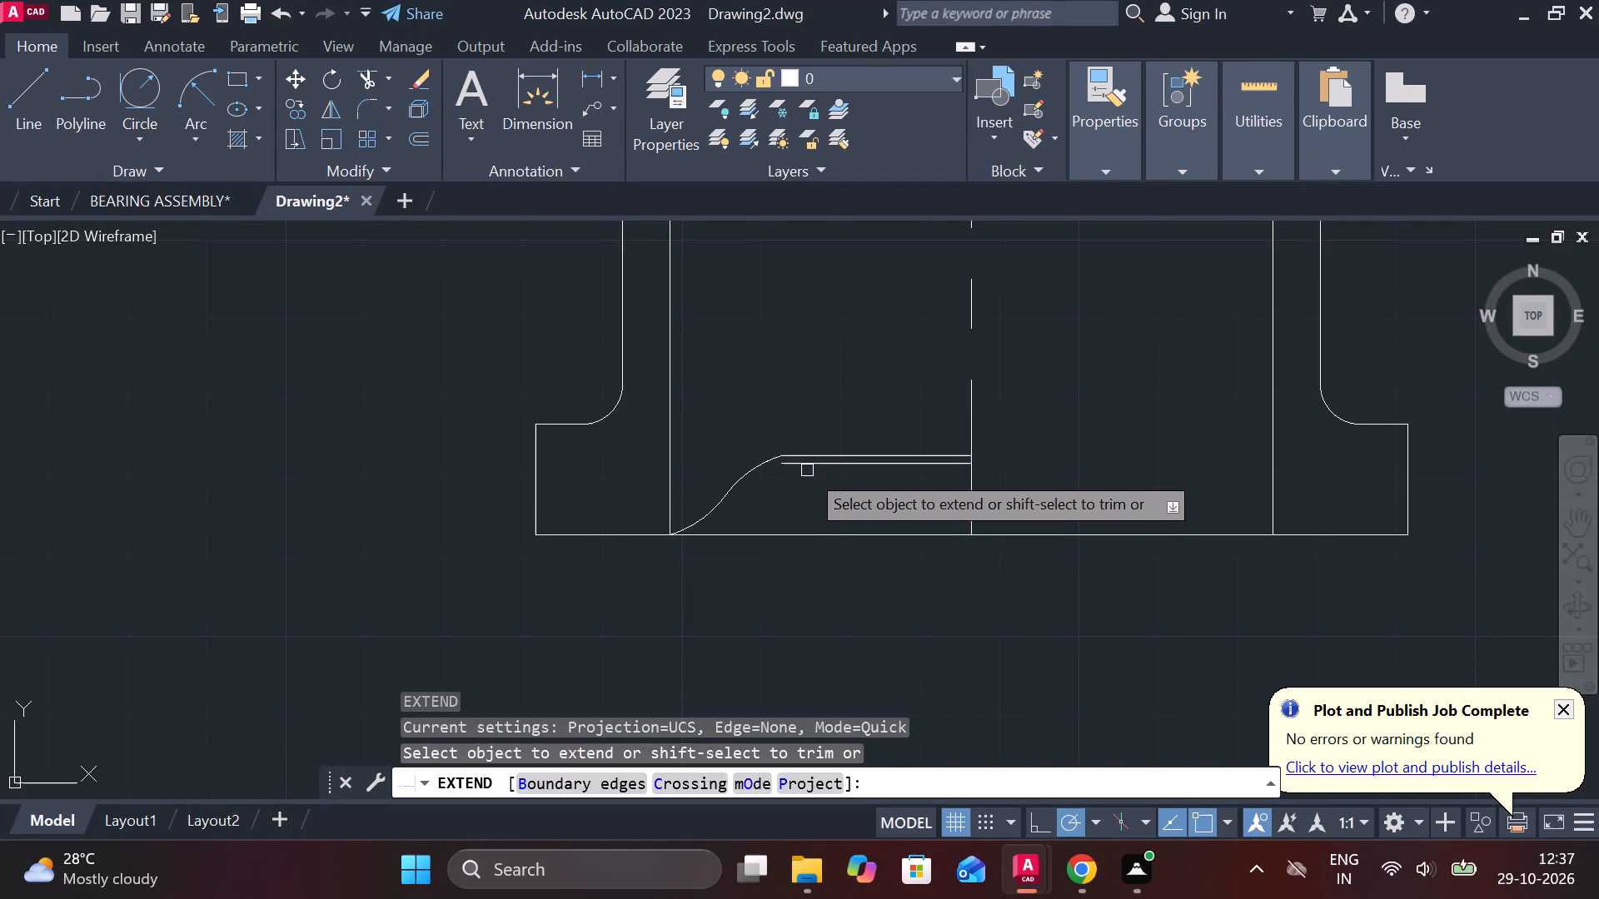
pyautogui.click(803, 463)
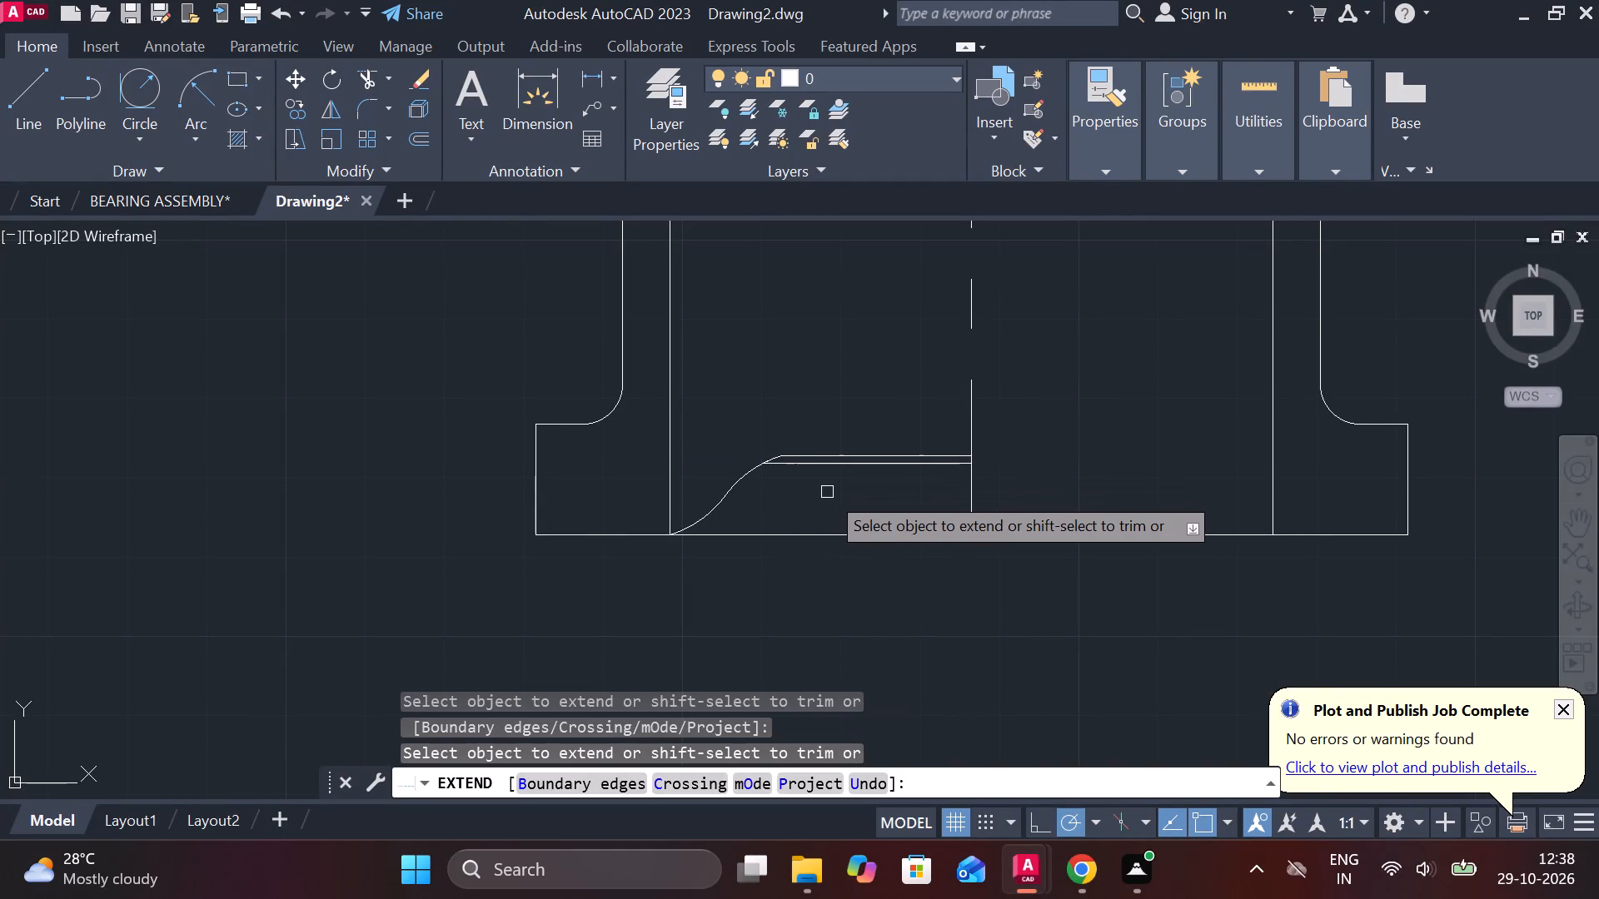
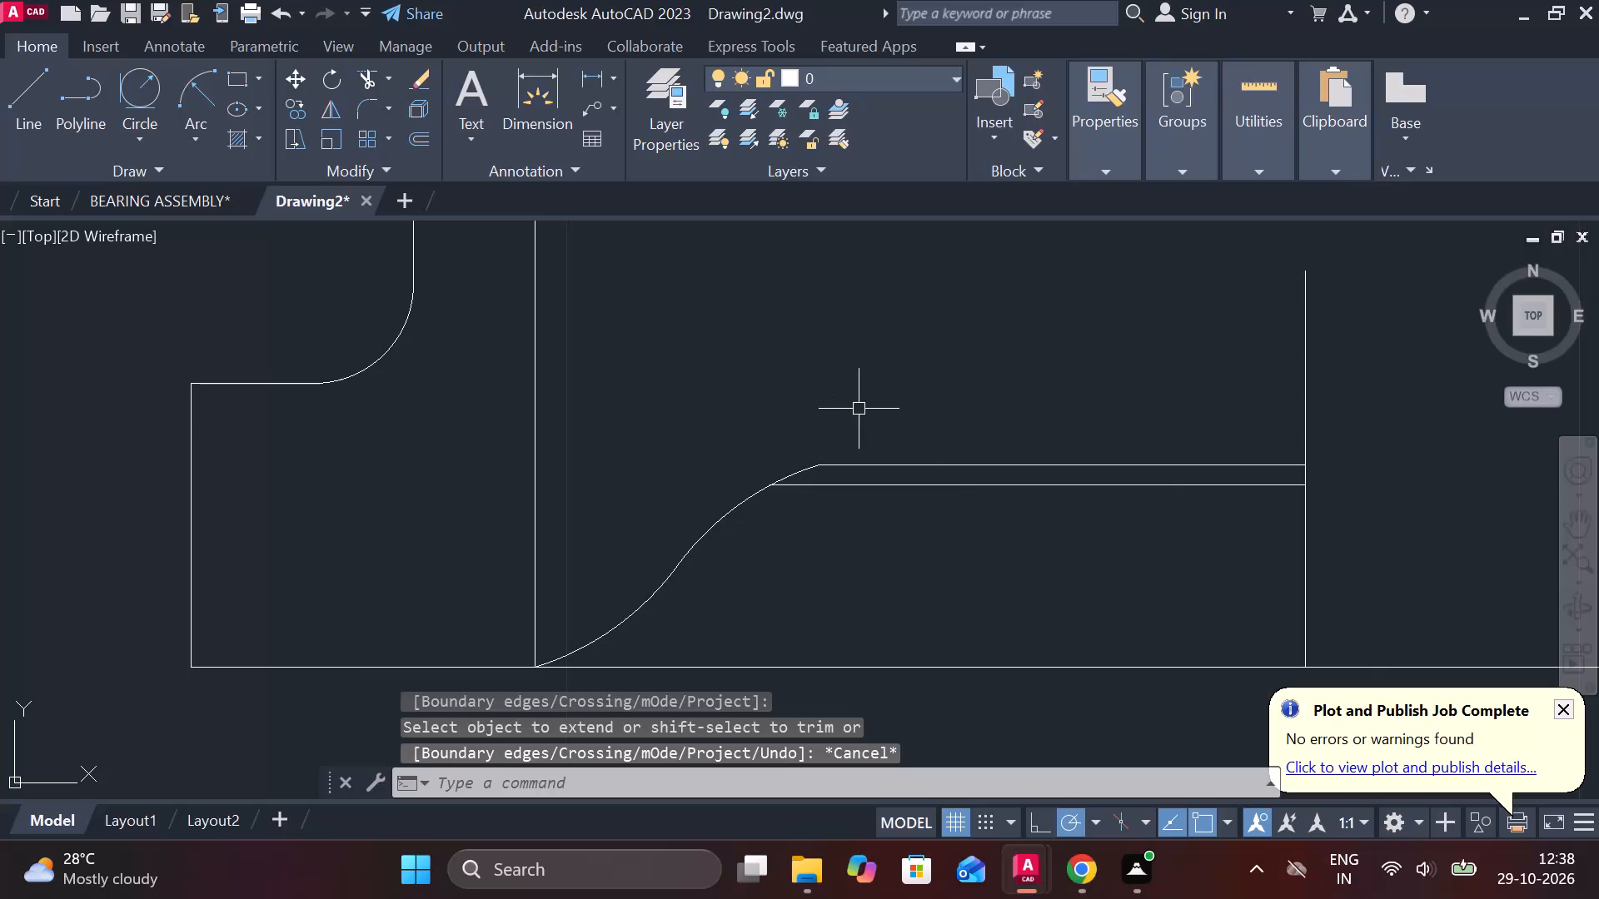
# Trim away both short horizontal lines near the base and the S-shaped curve's leftover end between them.
pyautogui.write('TR')
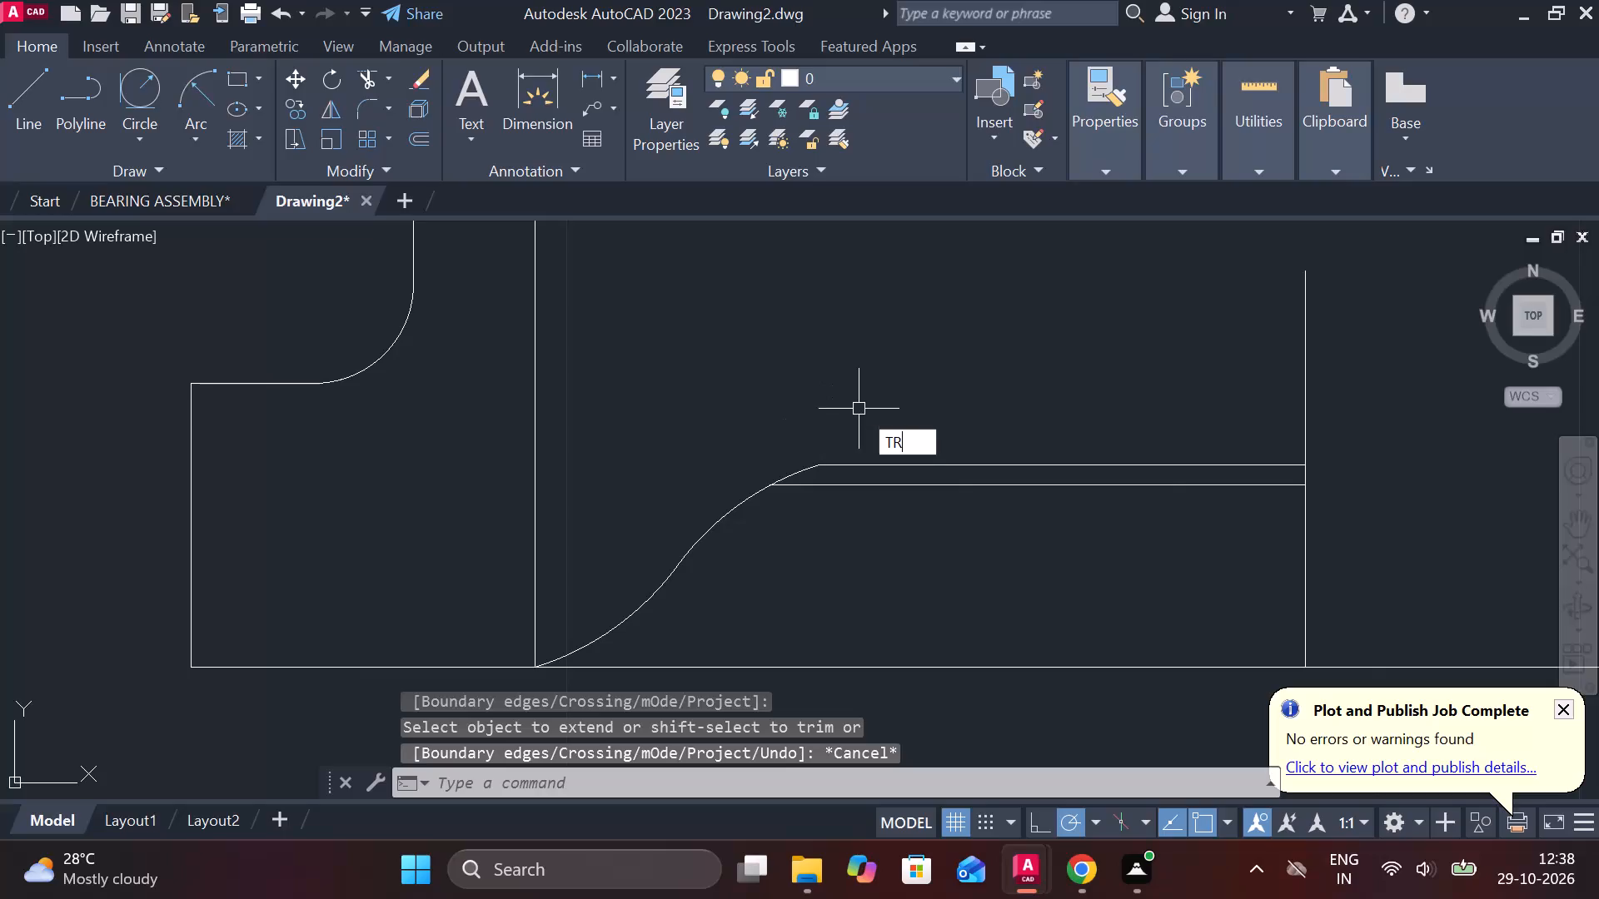
pyautogui.press('space')
pyautogui.click(844, 465)
pyautogui.click(813, 464)
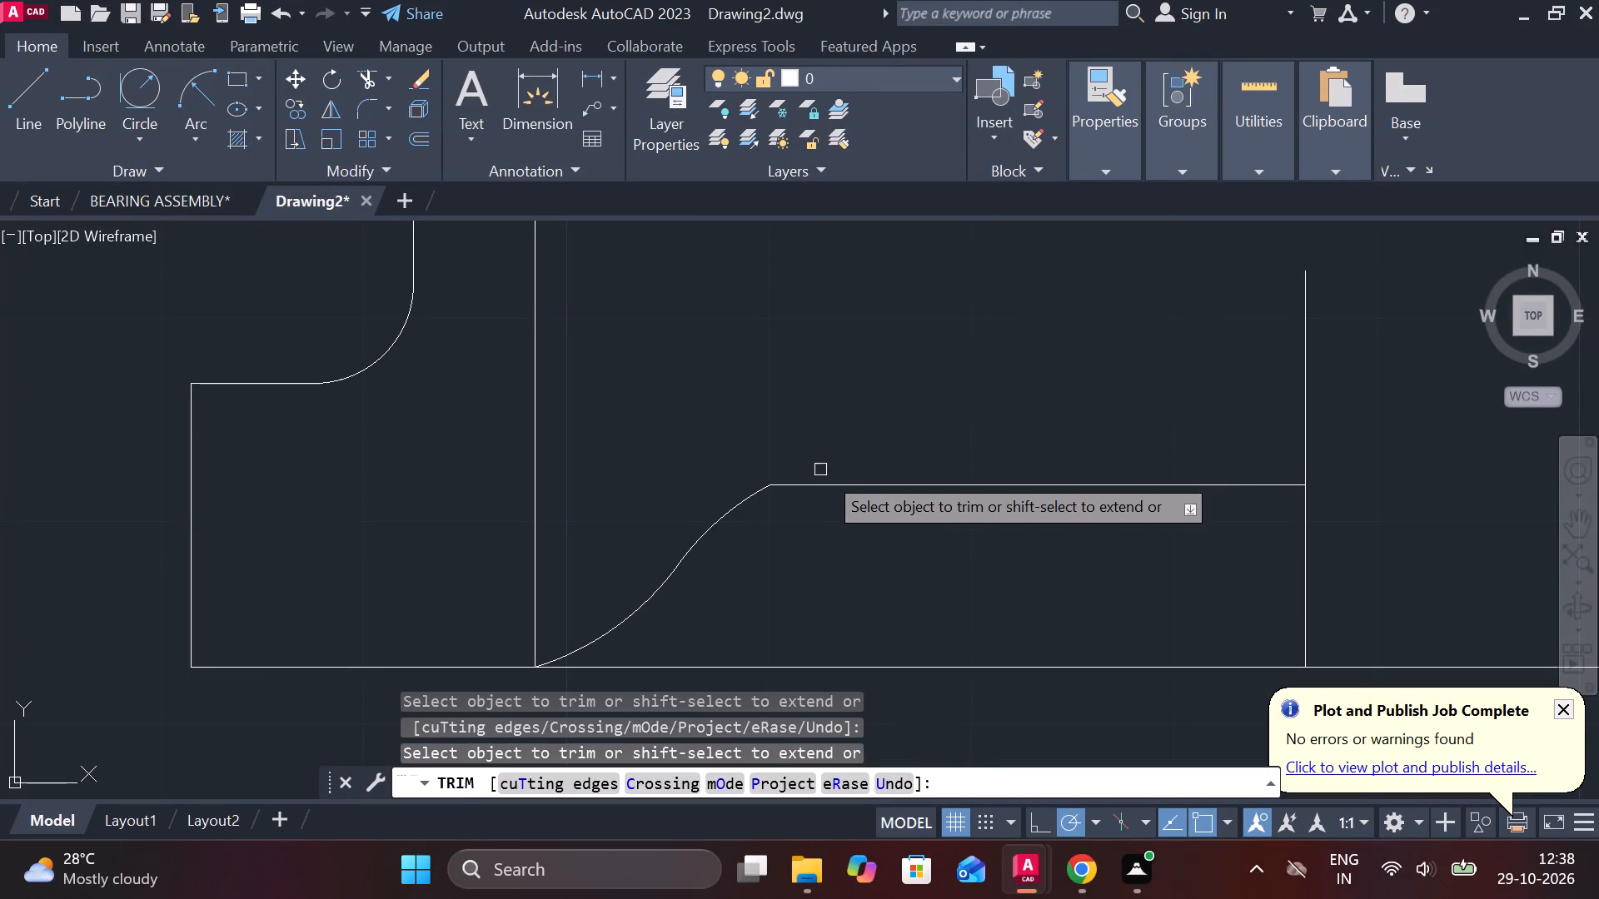
pyautogui.click(862, 490)
pyautogui.moveTo(882, 510); pyautogui.dragTo(854, 427, button='middle')
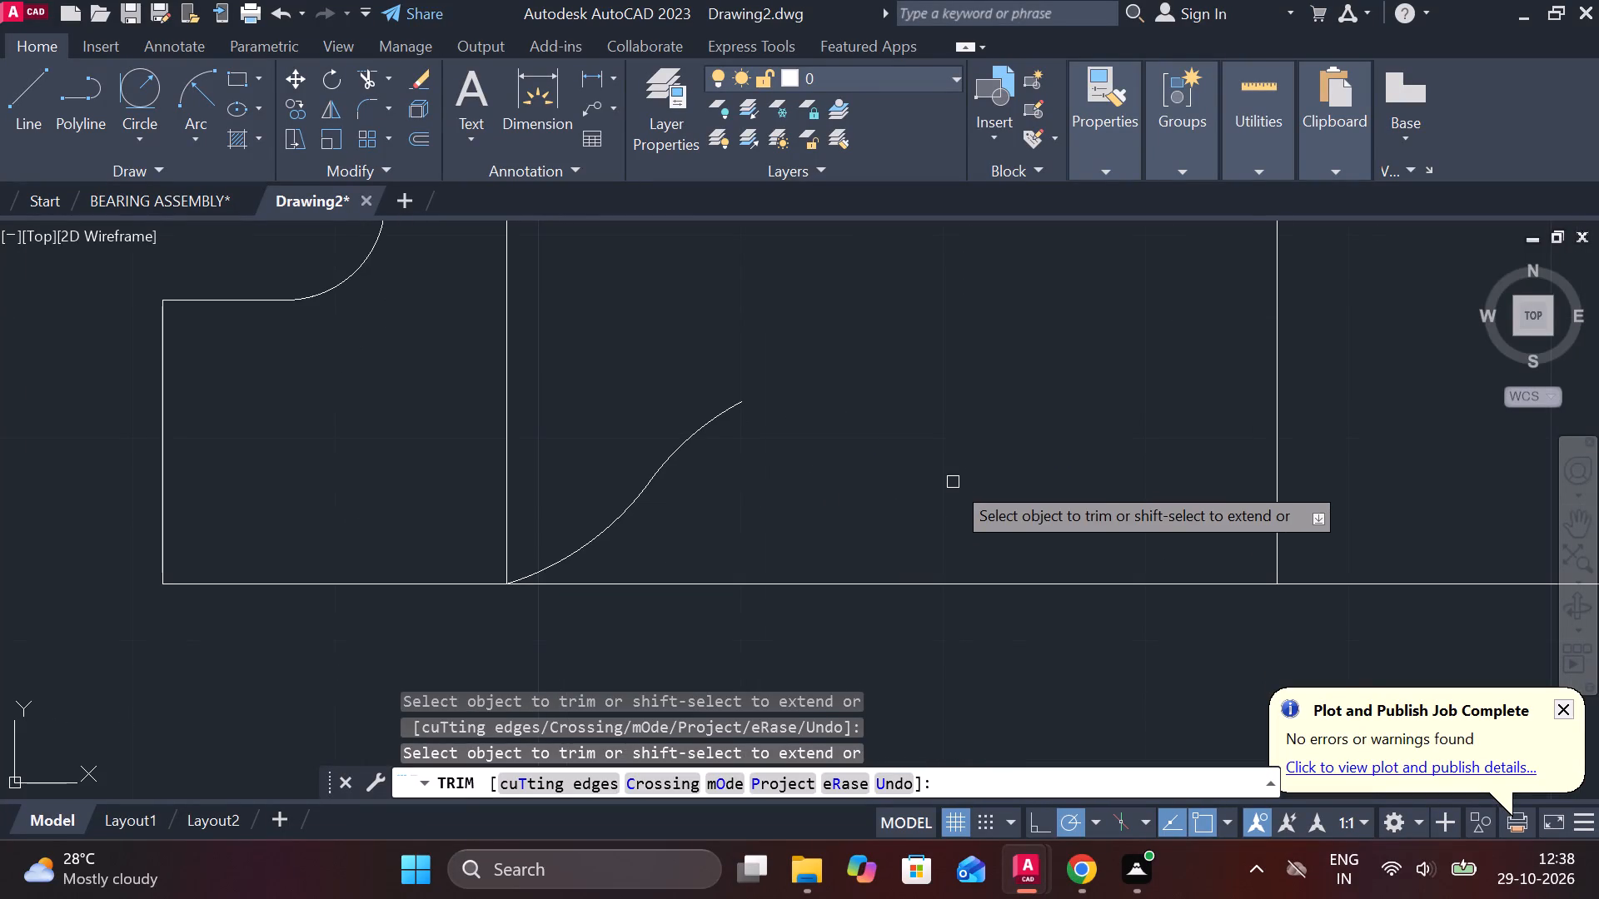
pyautogui.press('Escape')
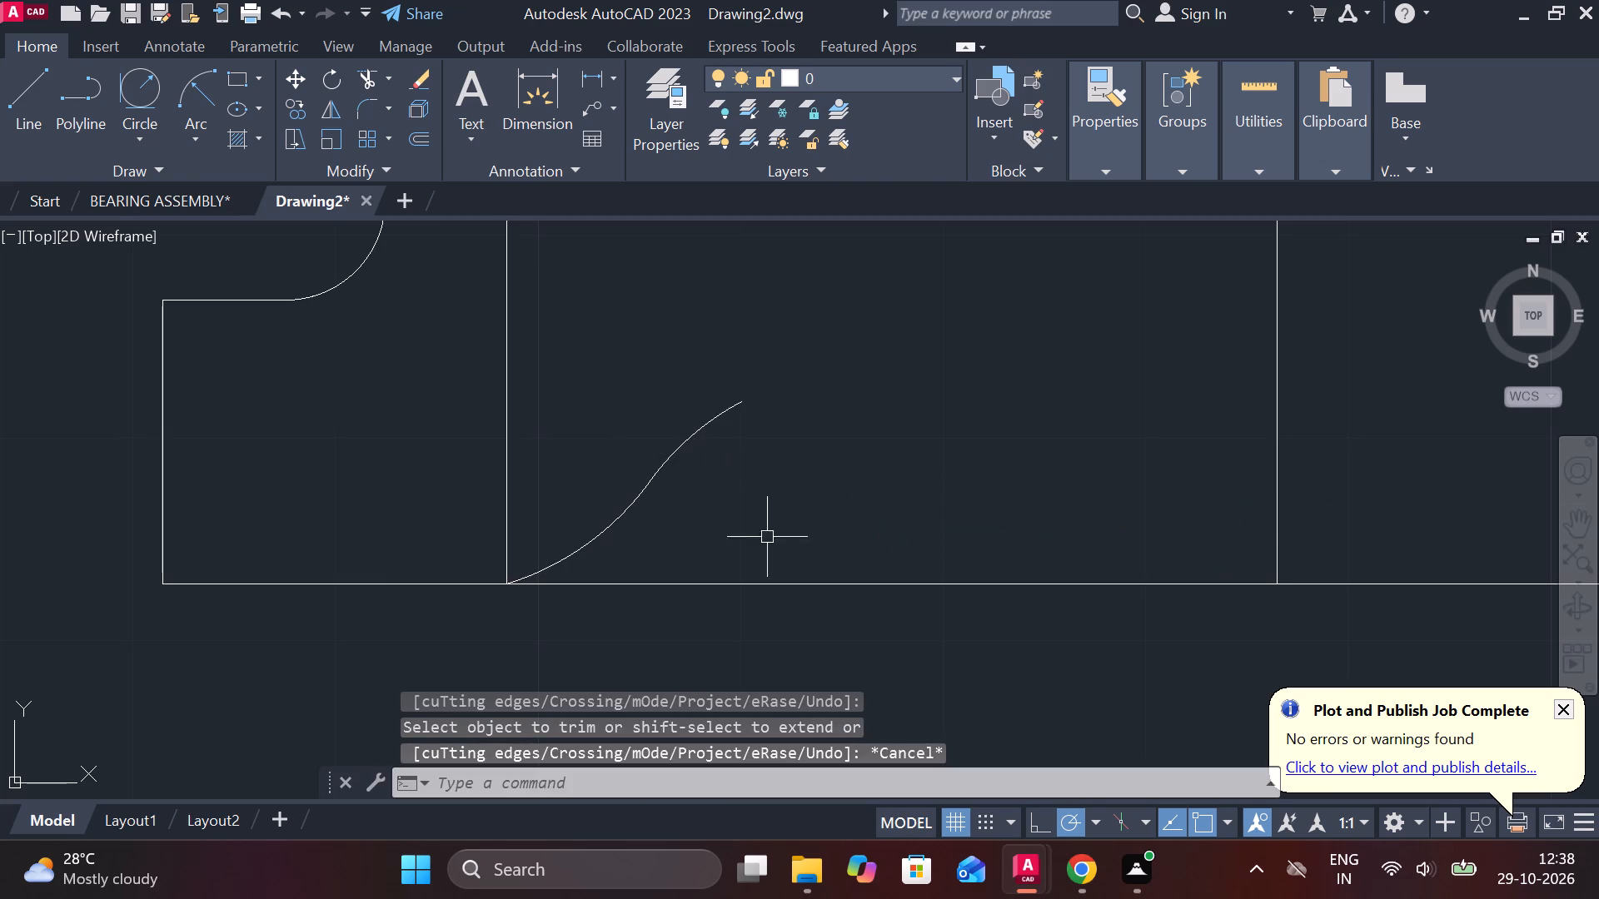
# Offset the S-shaped curve by 1 toward its lower side, facing the centreline.
pyautogui.click(644, 498)
pyautogui.press('o')
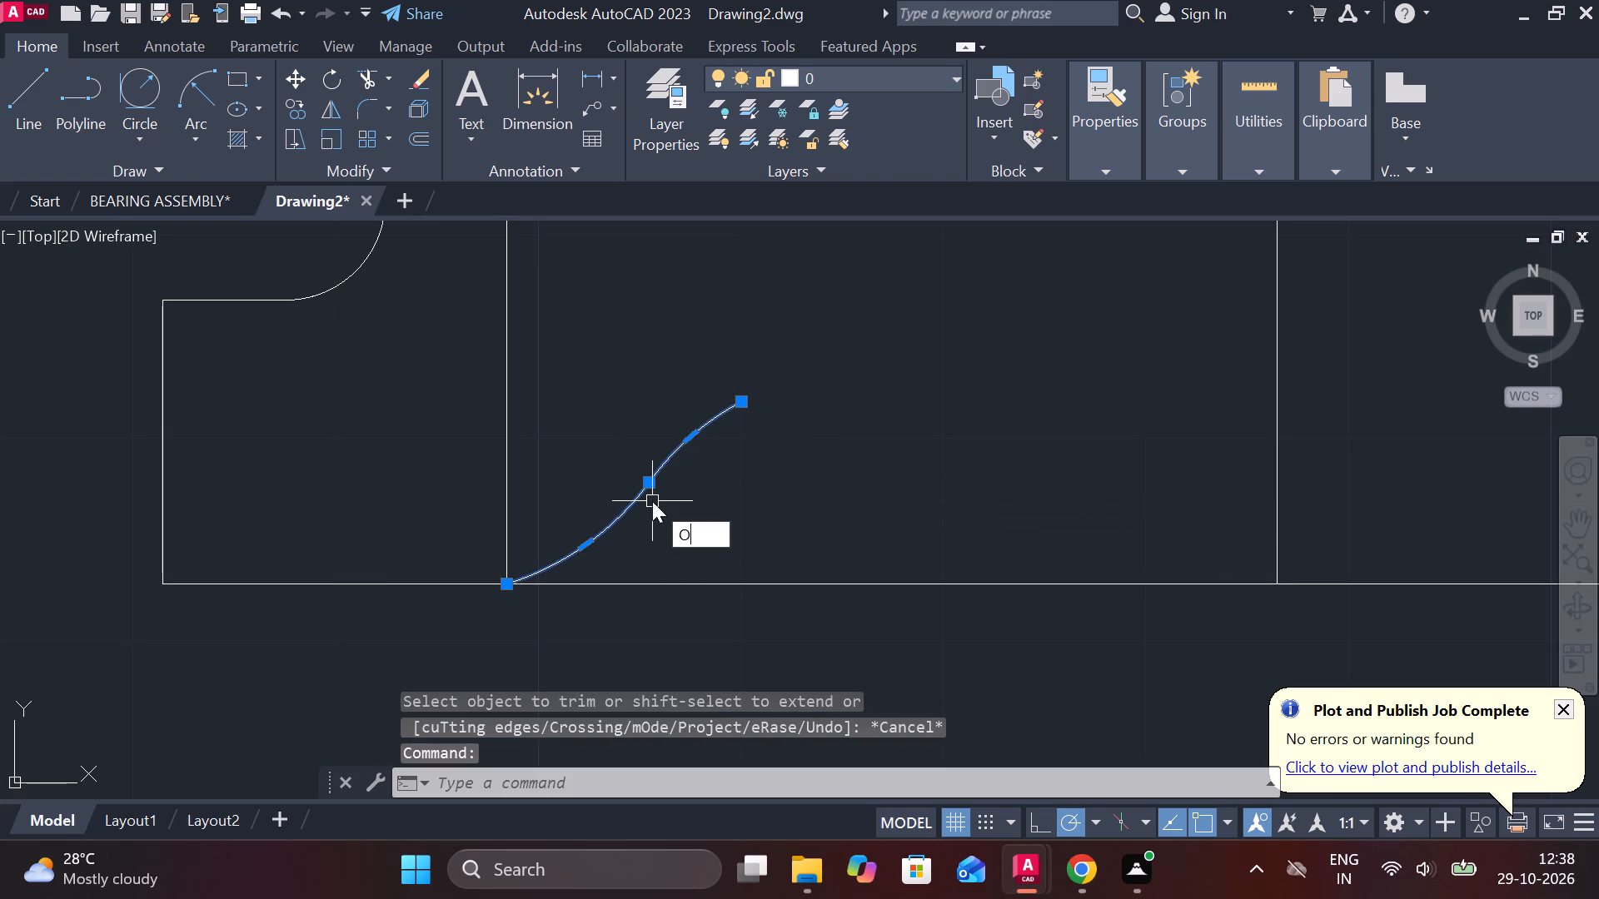
pyautogui.press('Return')
pyautogui.press('Return')
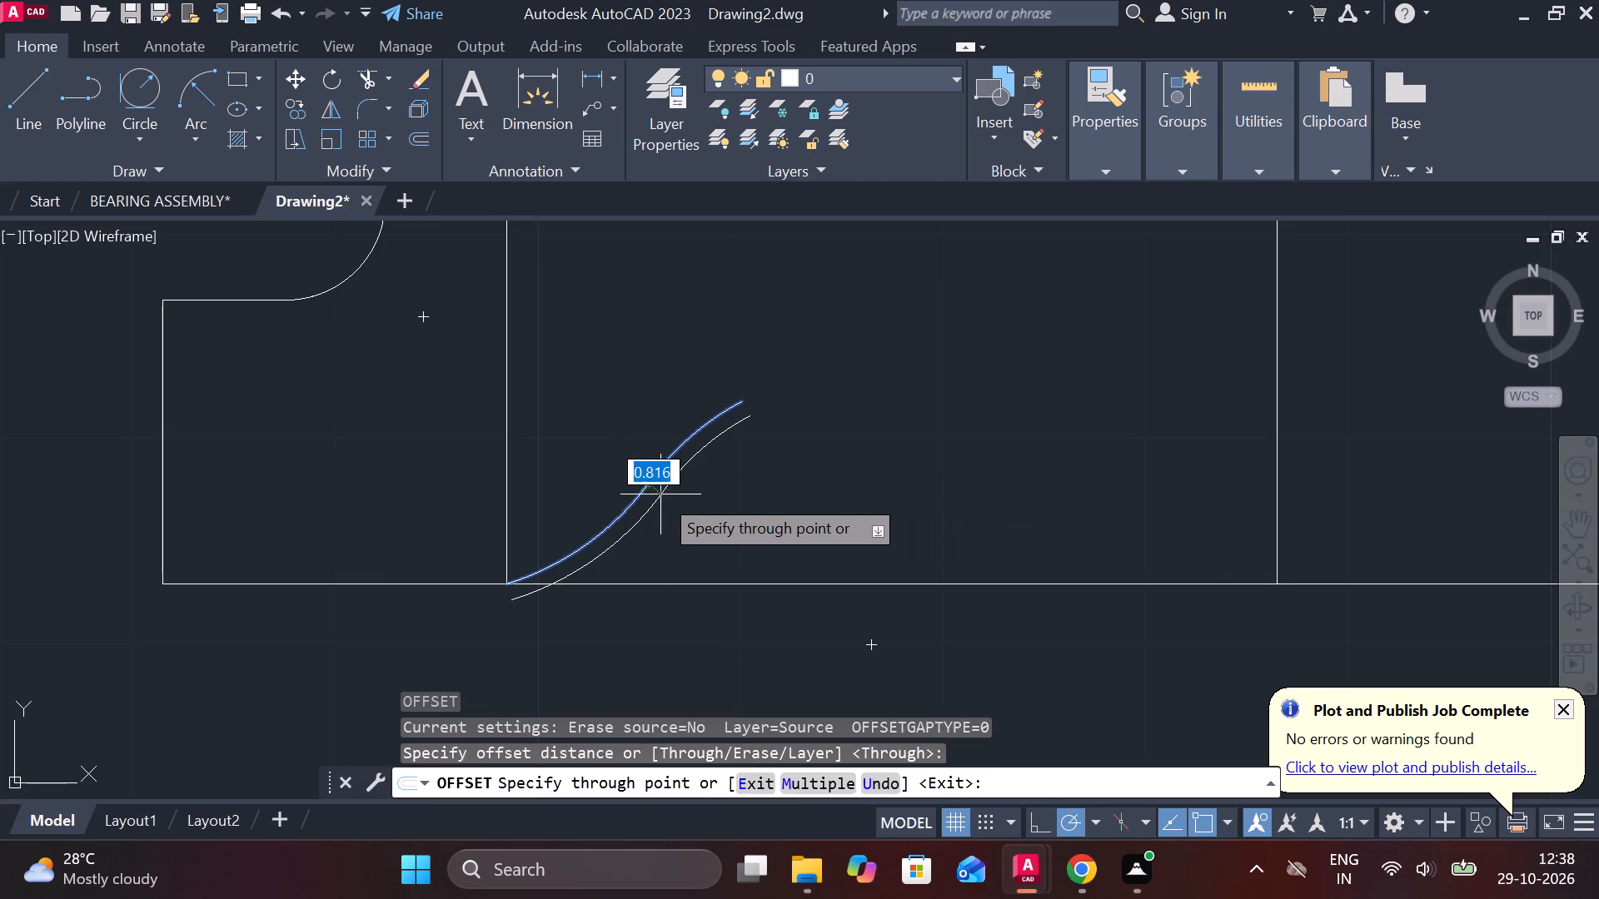
pyautogui.write('1')
pyautogui.press('space')
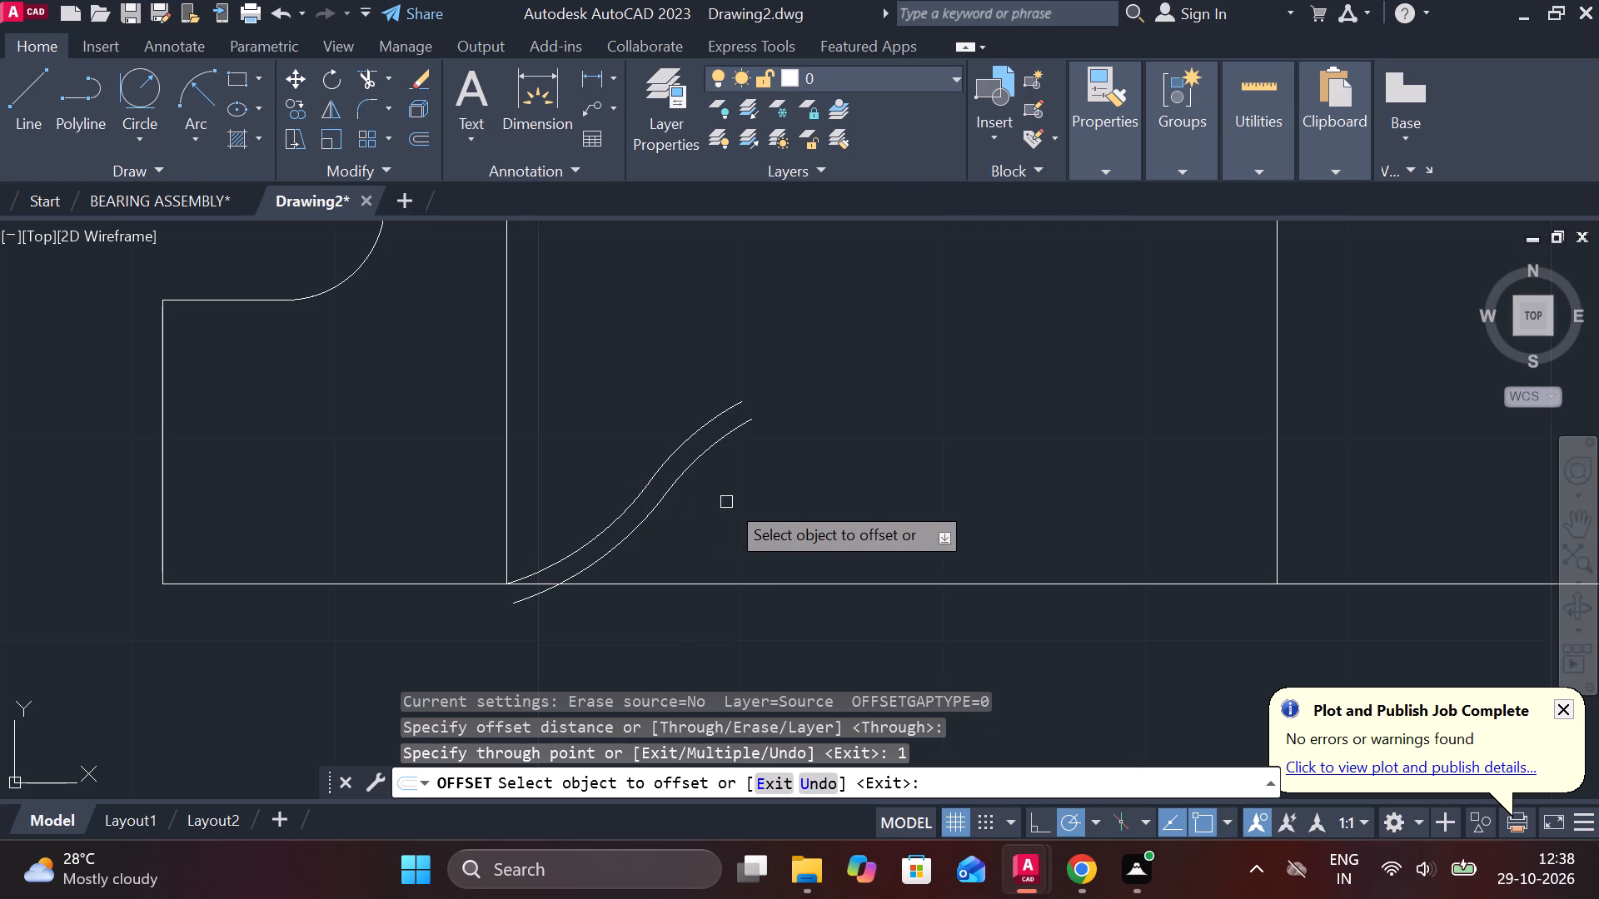
pyautogui.press('Escape')
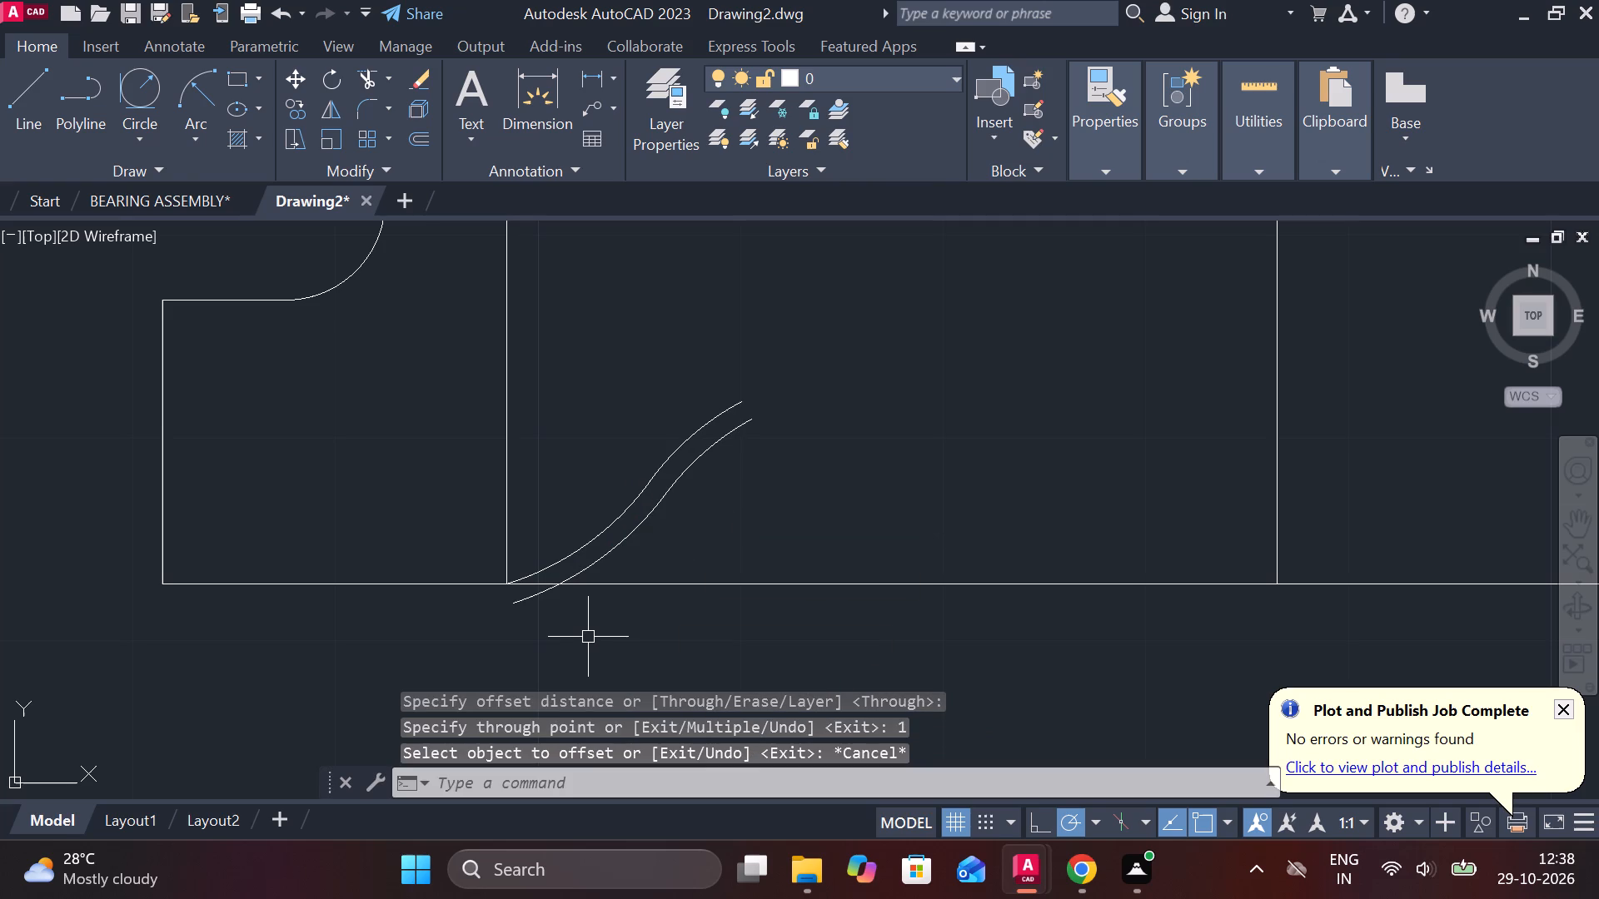
# Trim the part of the offset curve that projects below the base line.
pyautogui.write('TR')
pyautogui.press('space')
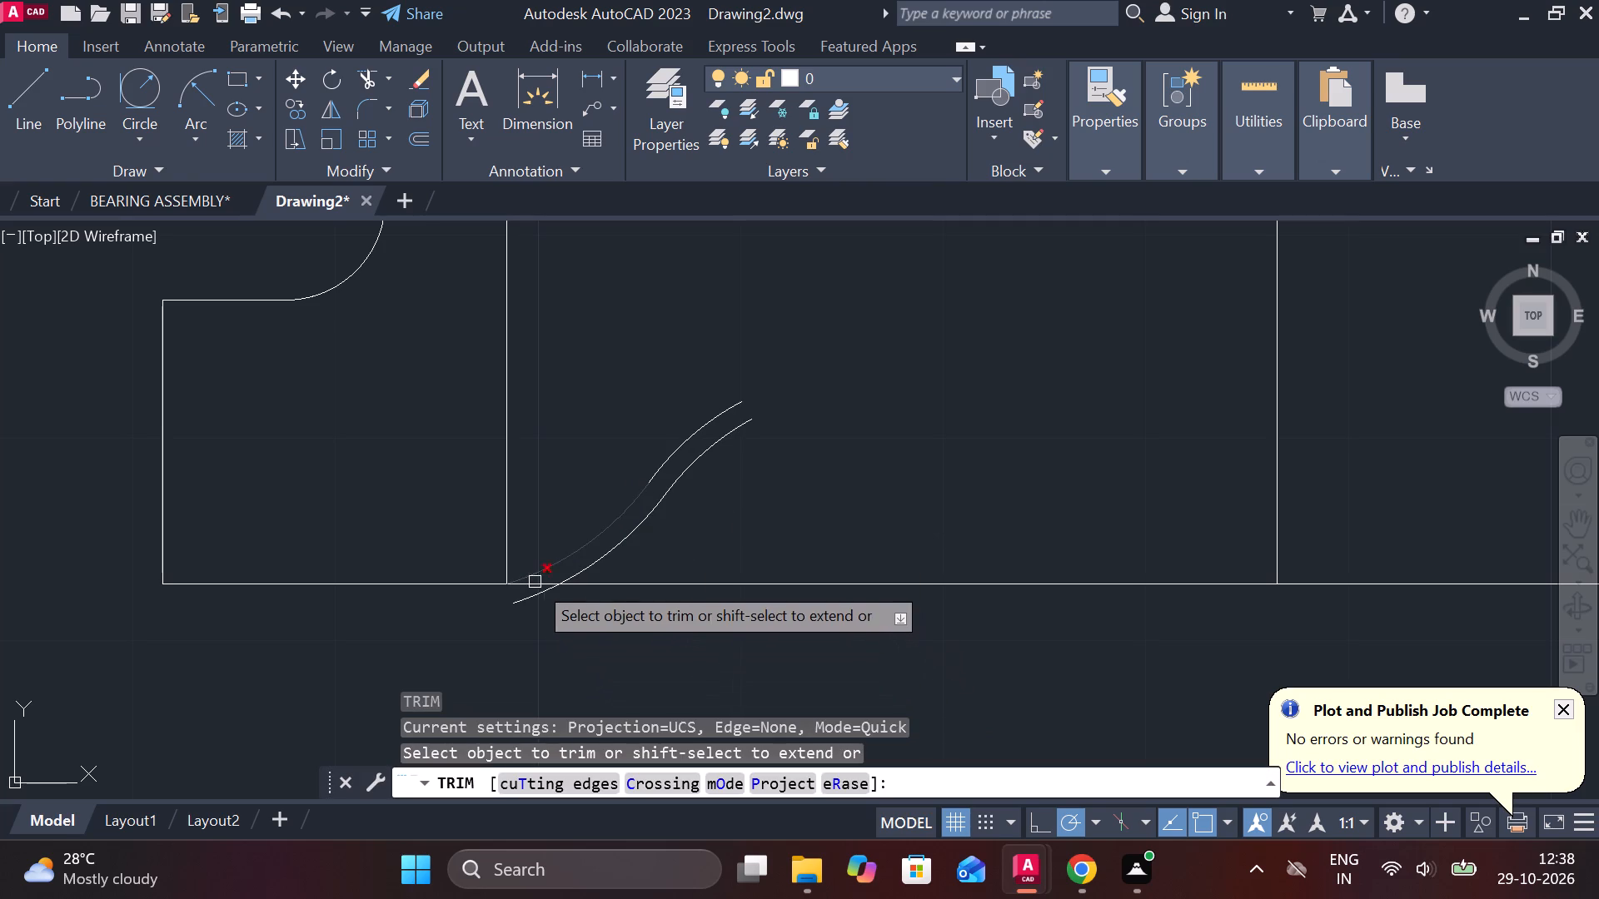
pyautogui.click(533, 594)
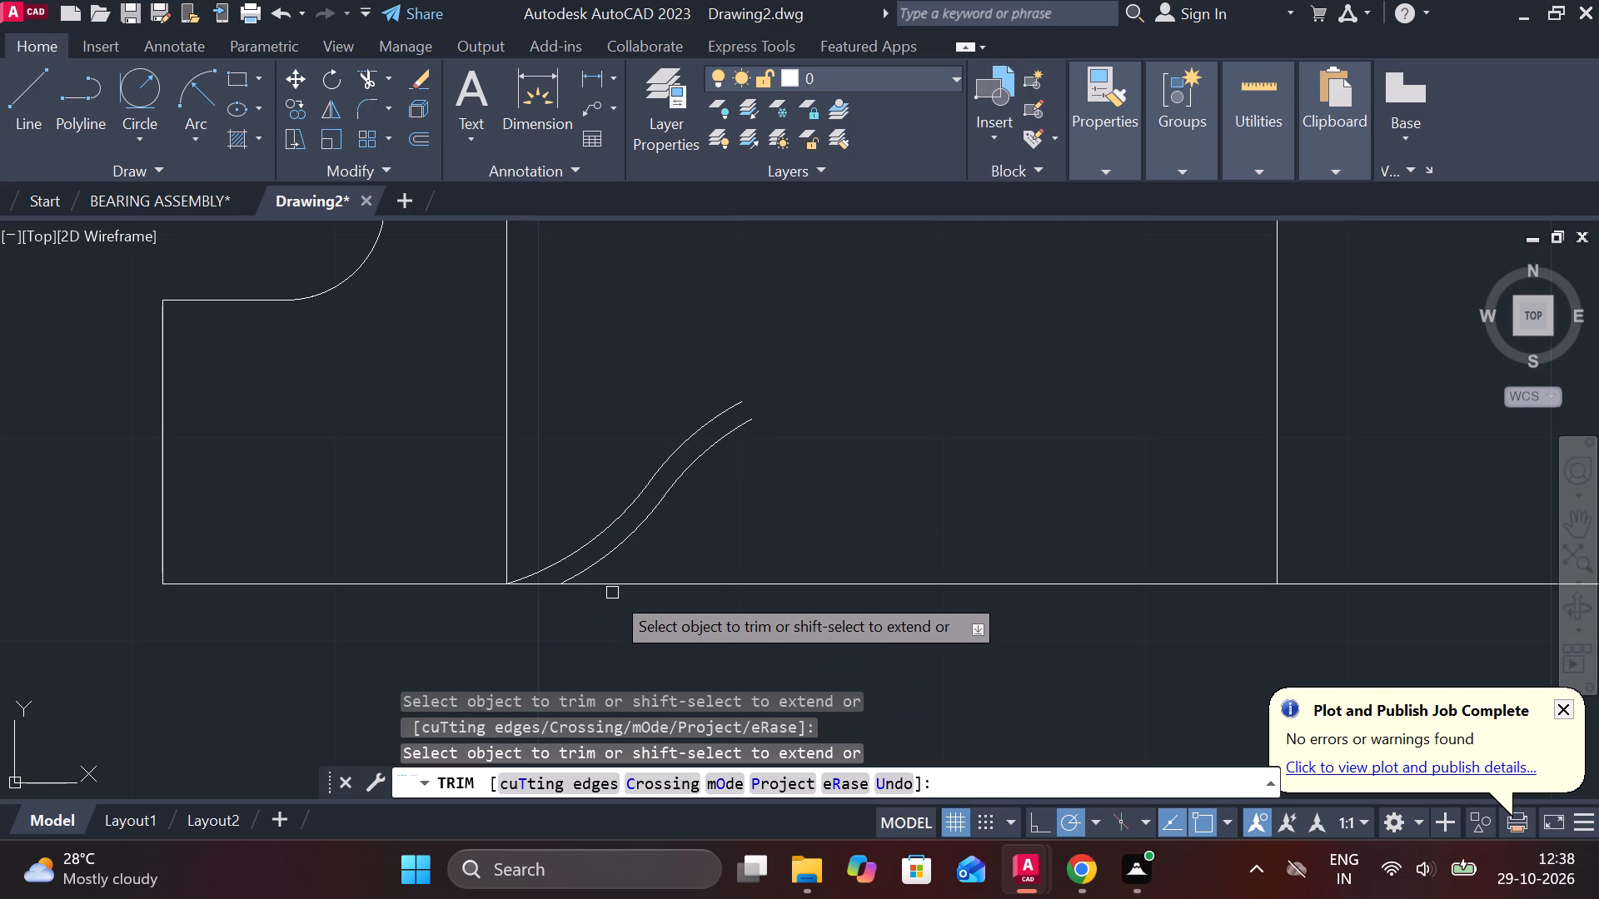
pyautogui.press('Escape')
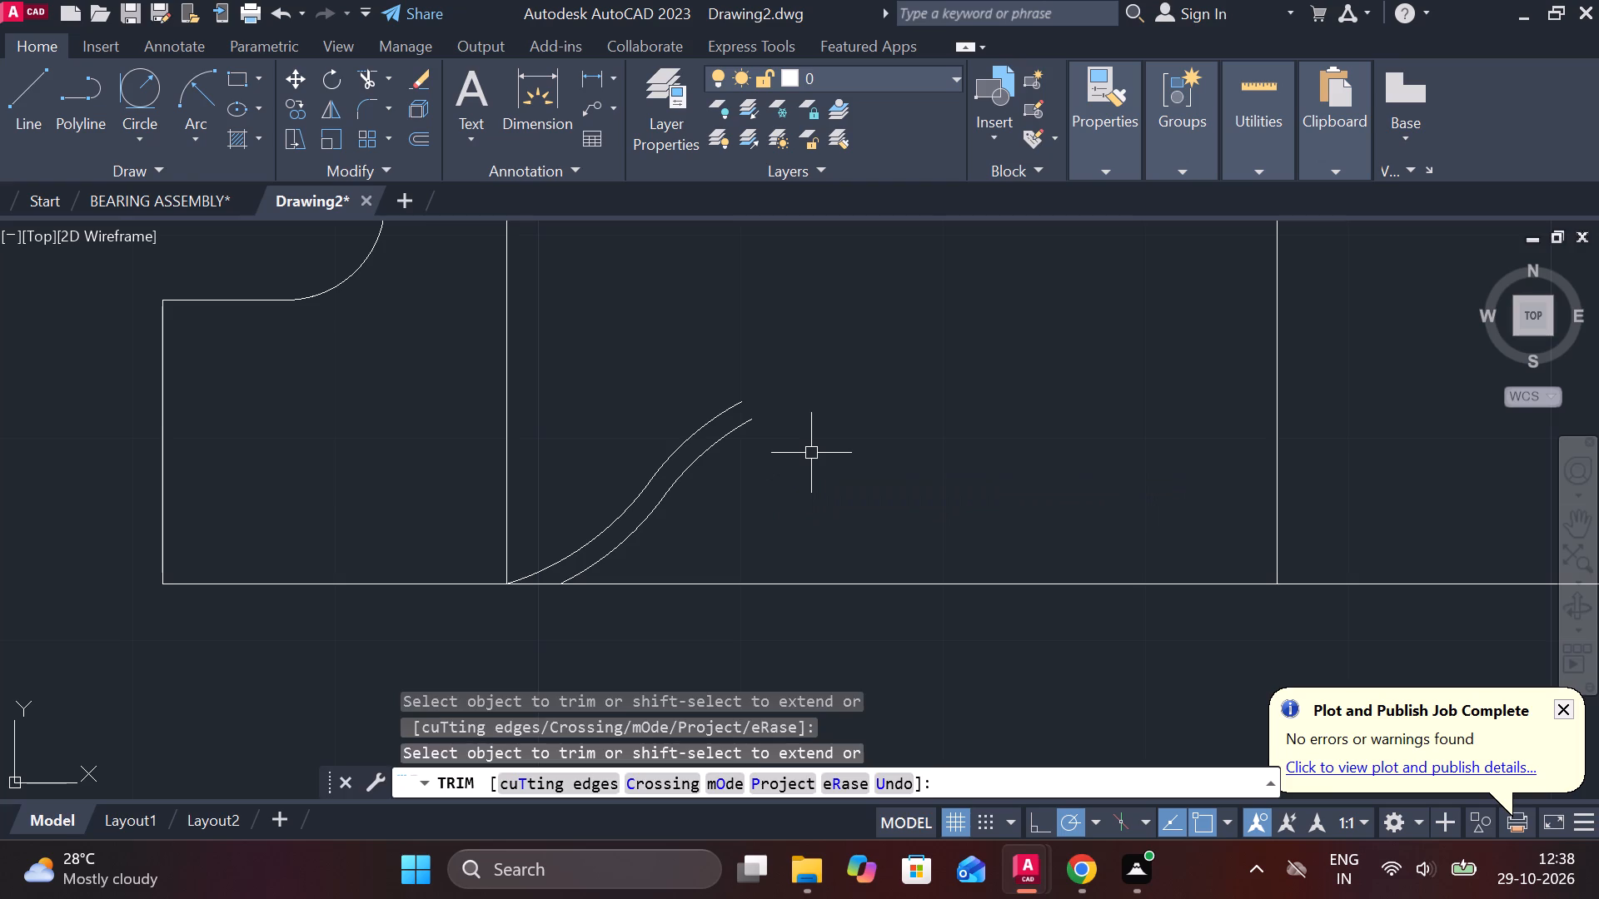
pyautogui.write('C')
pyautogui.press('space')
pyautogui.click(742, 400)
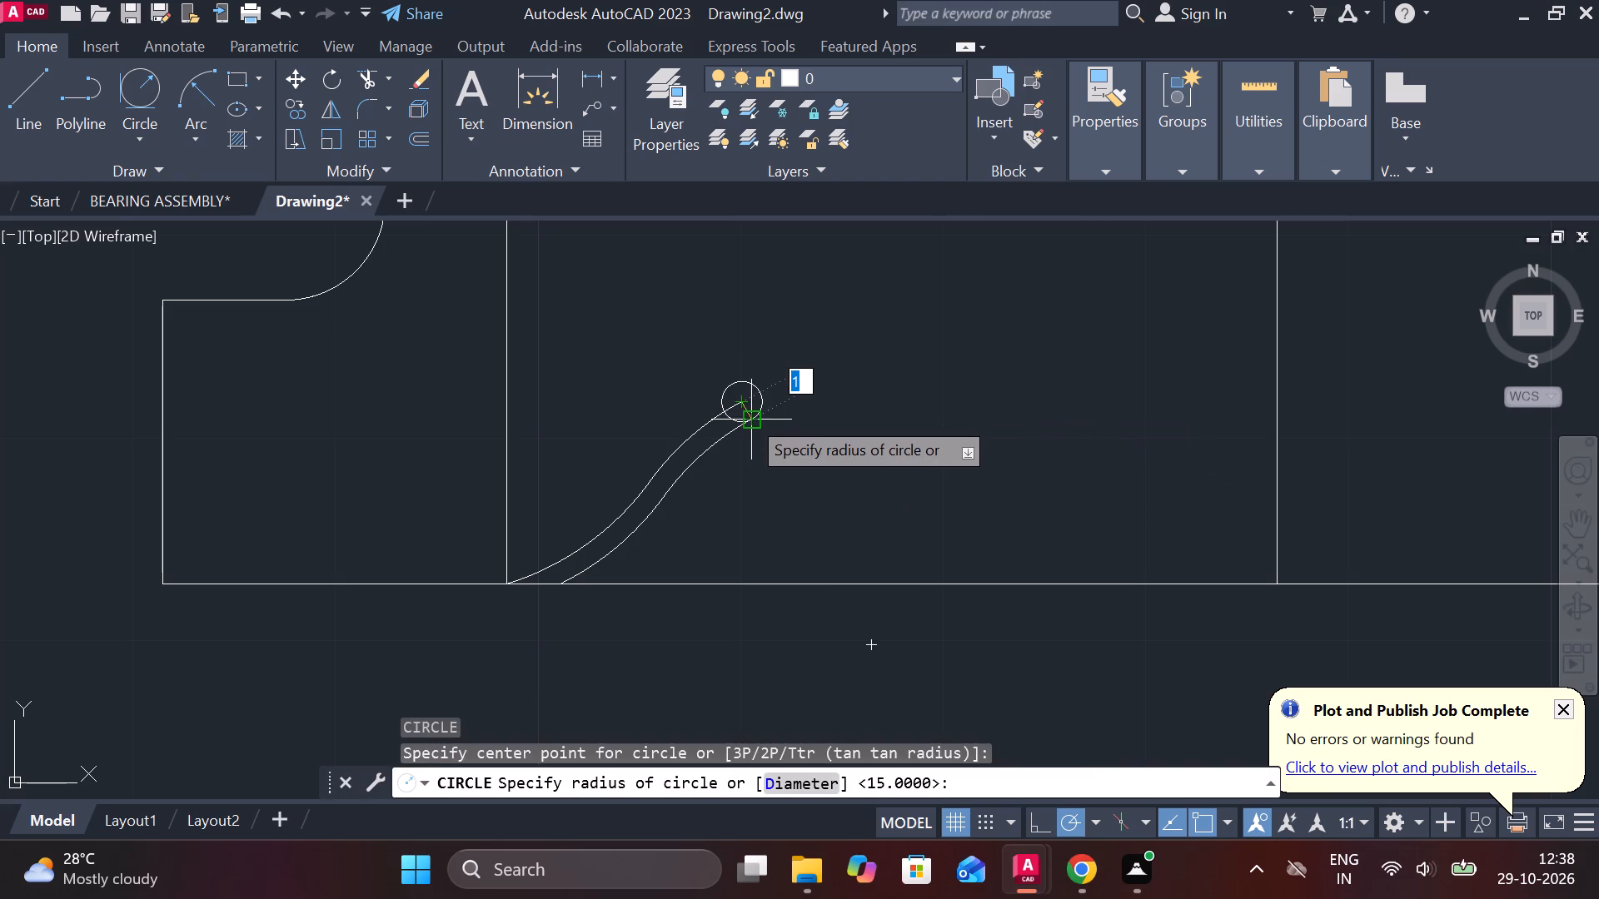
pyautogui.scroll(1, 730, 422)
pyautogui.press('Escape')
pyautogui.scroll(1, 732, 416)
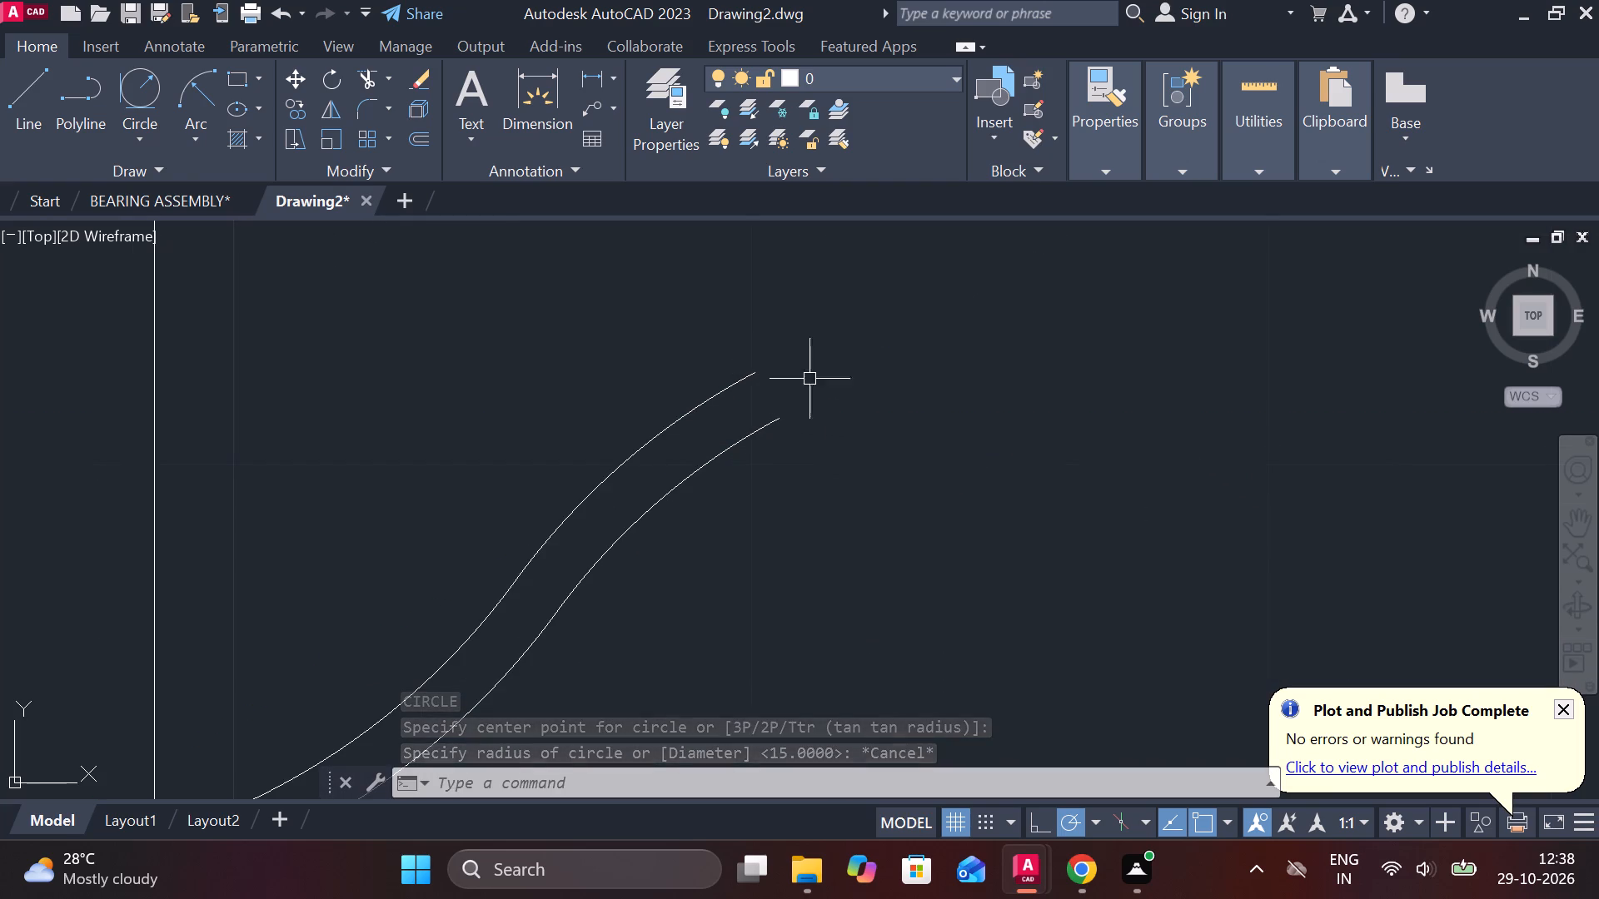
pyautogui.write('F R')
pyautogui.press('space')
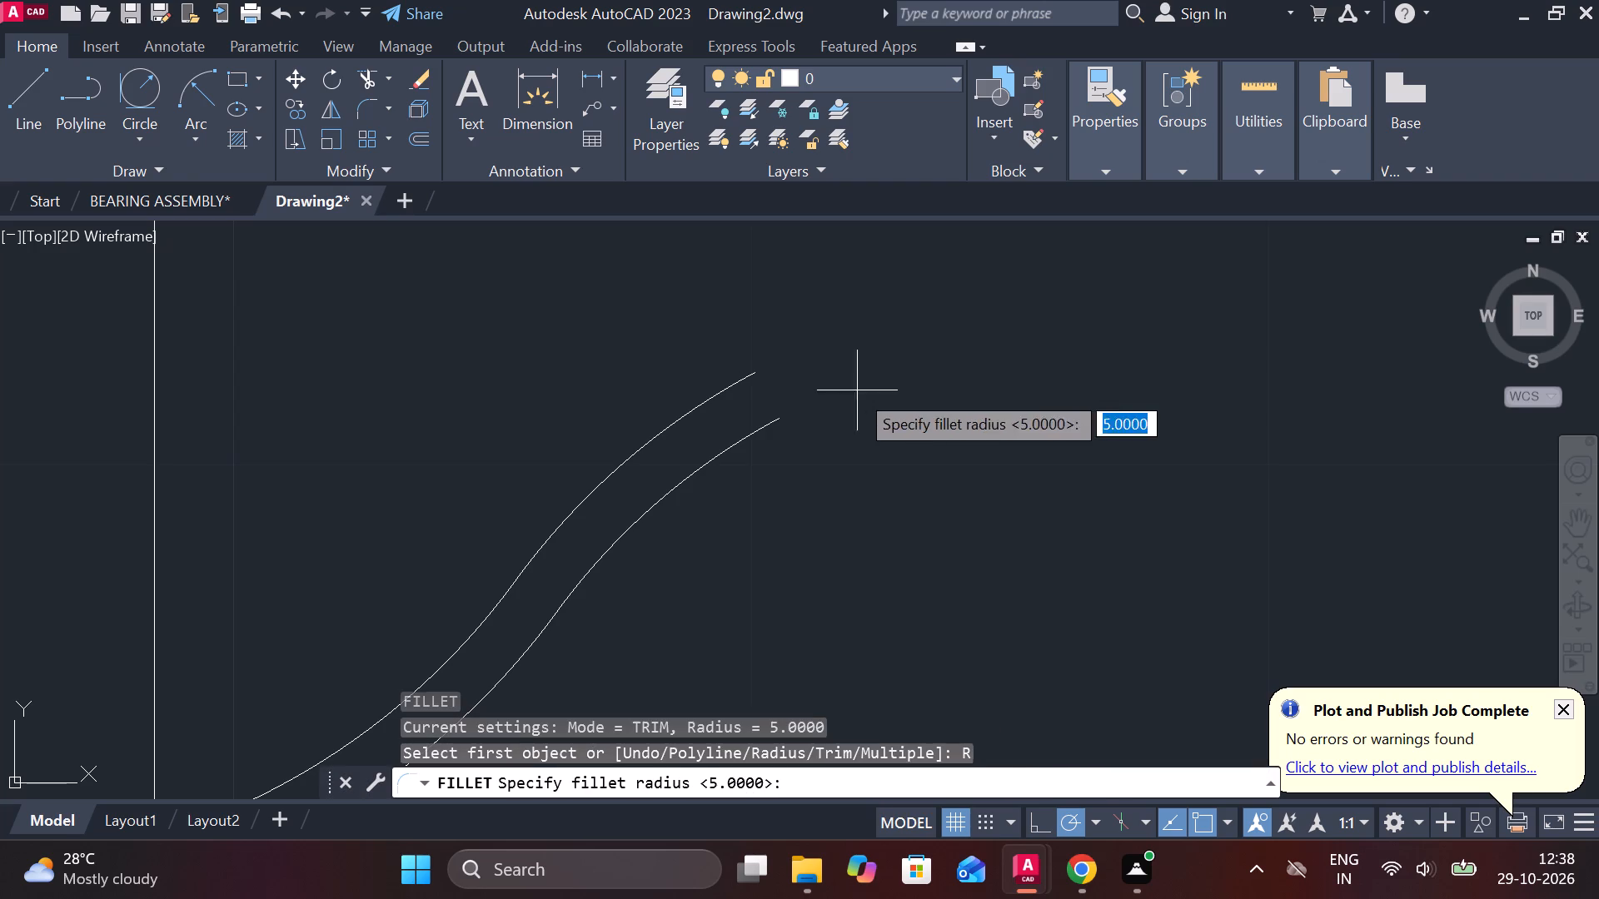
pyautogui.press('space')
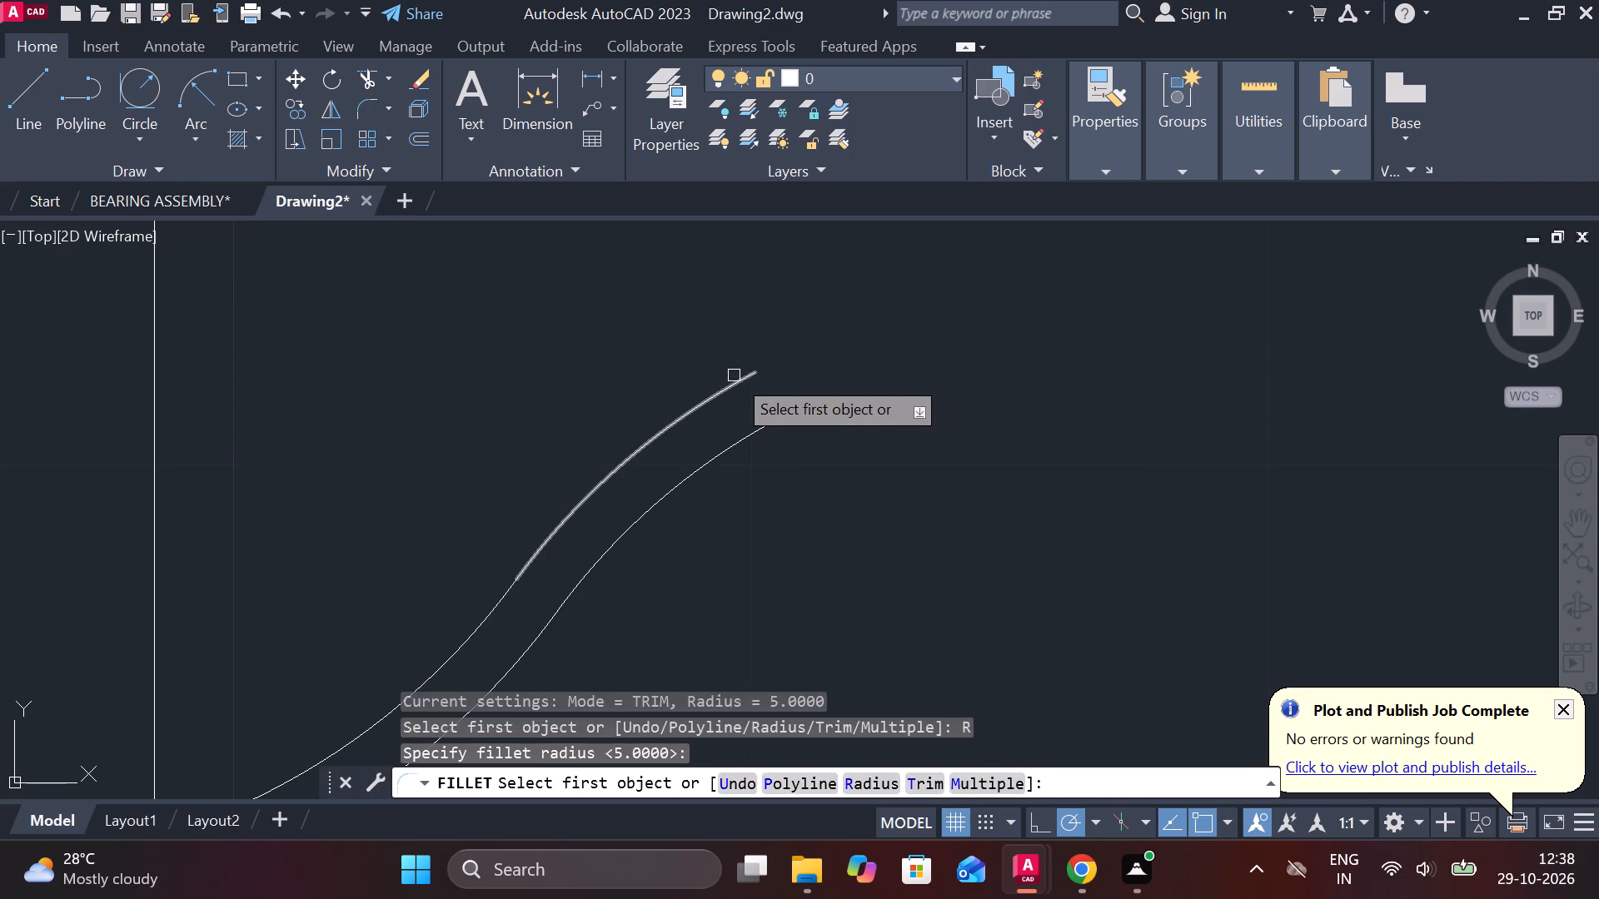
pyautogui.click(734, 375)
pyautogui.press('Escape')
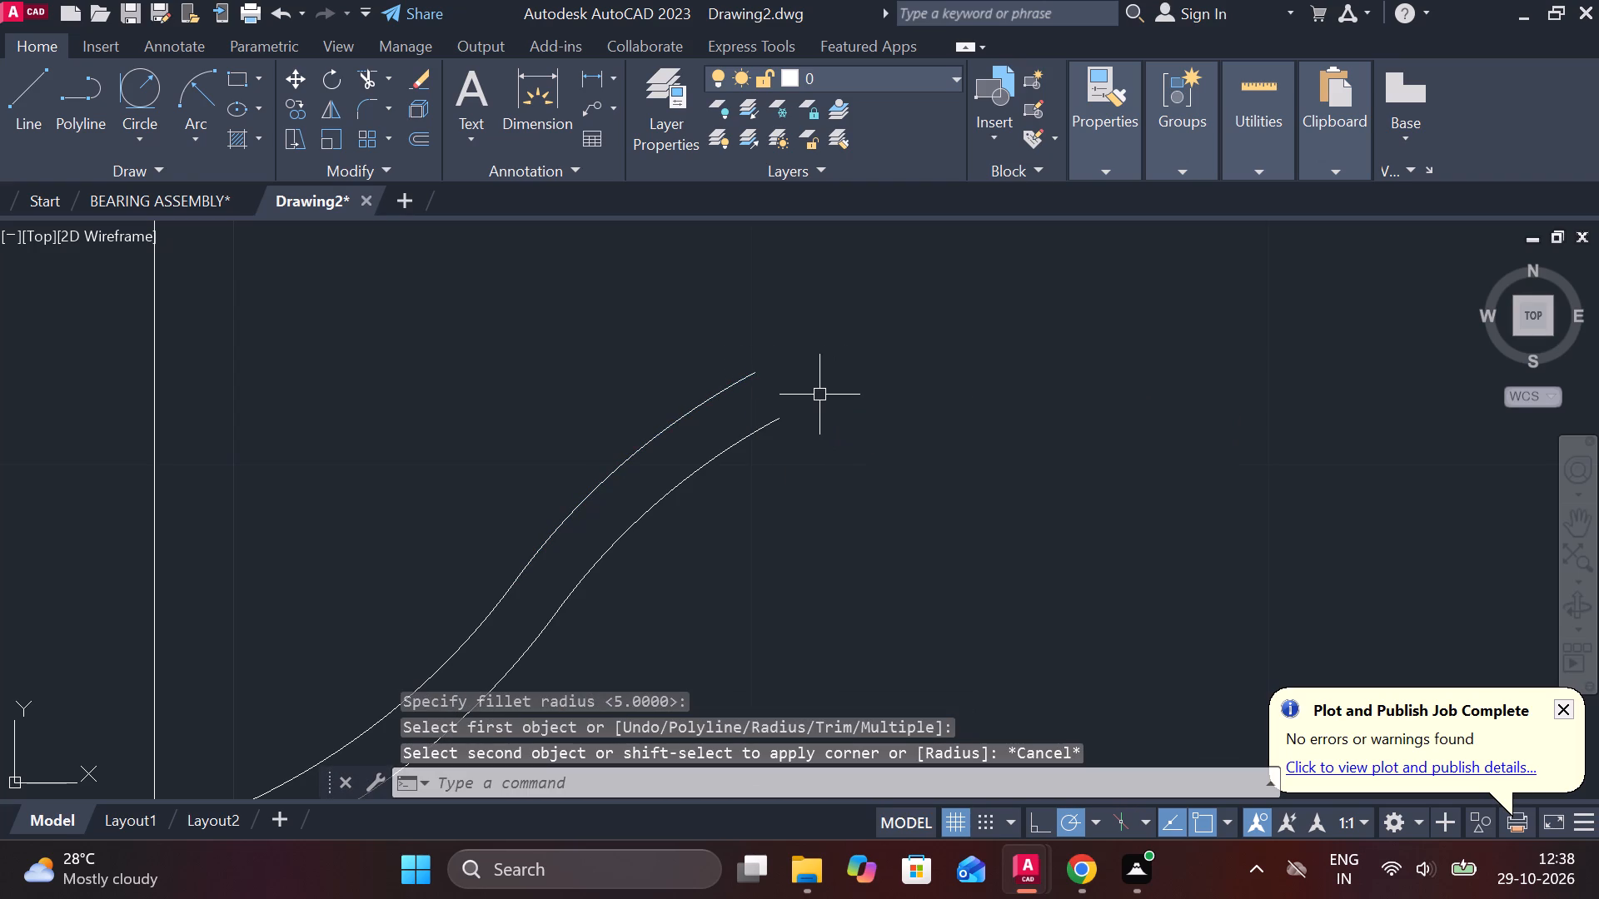
# Close the upper ends of the two parallel S-shaped curves with a tangent Blend curve.
pyautogui.write('BL')
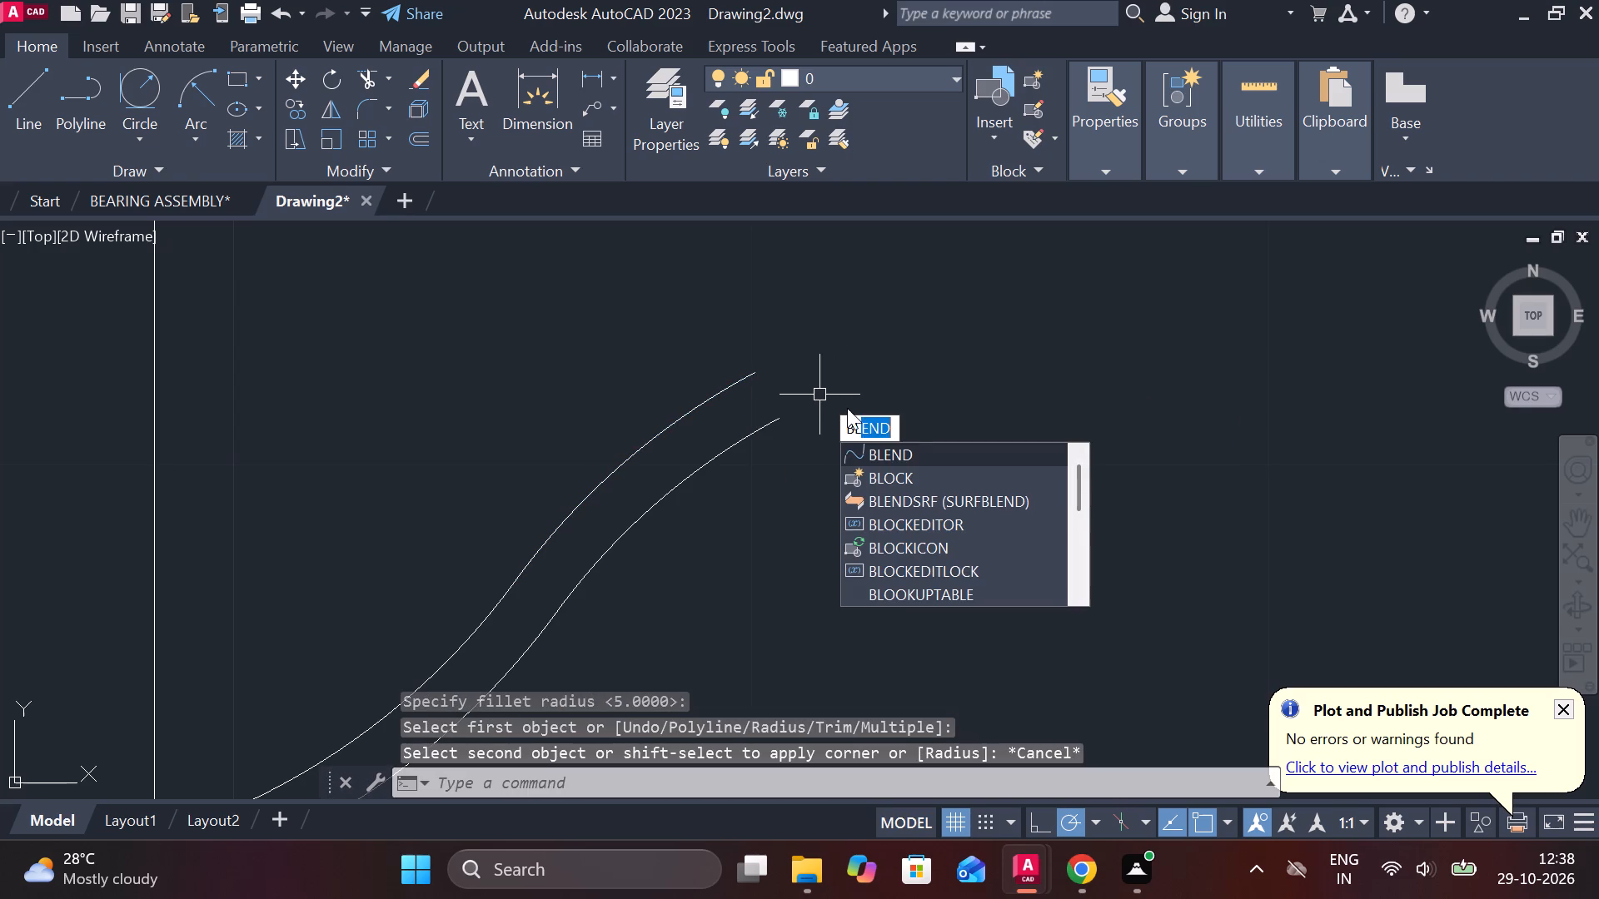
pyautogui.click(900, 455)
pyautogui.click(748, 382)
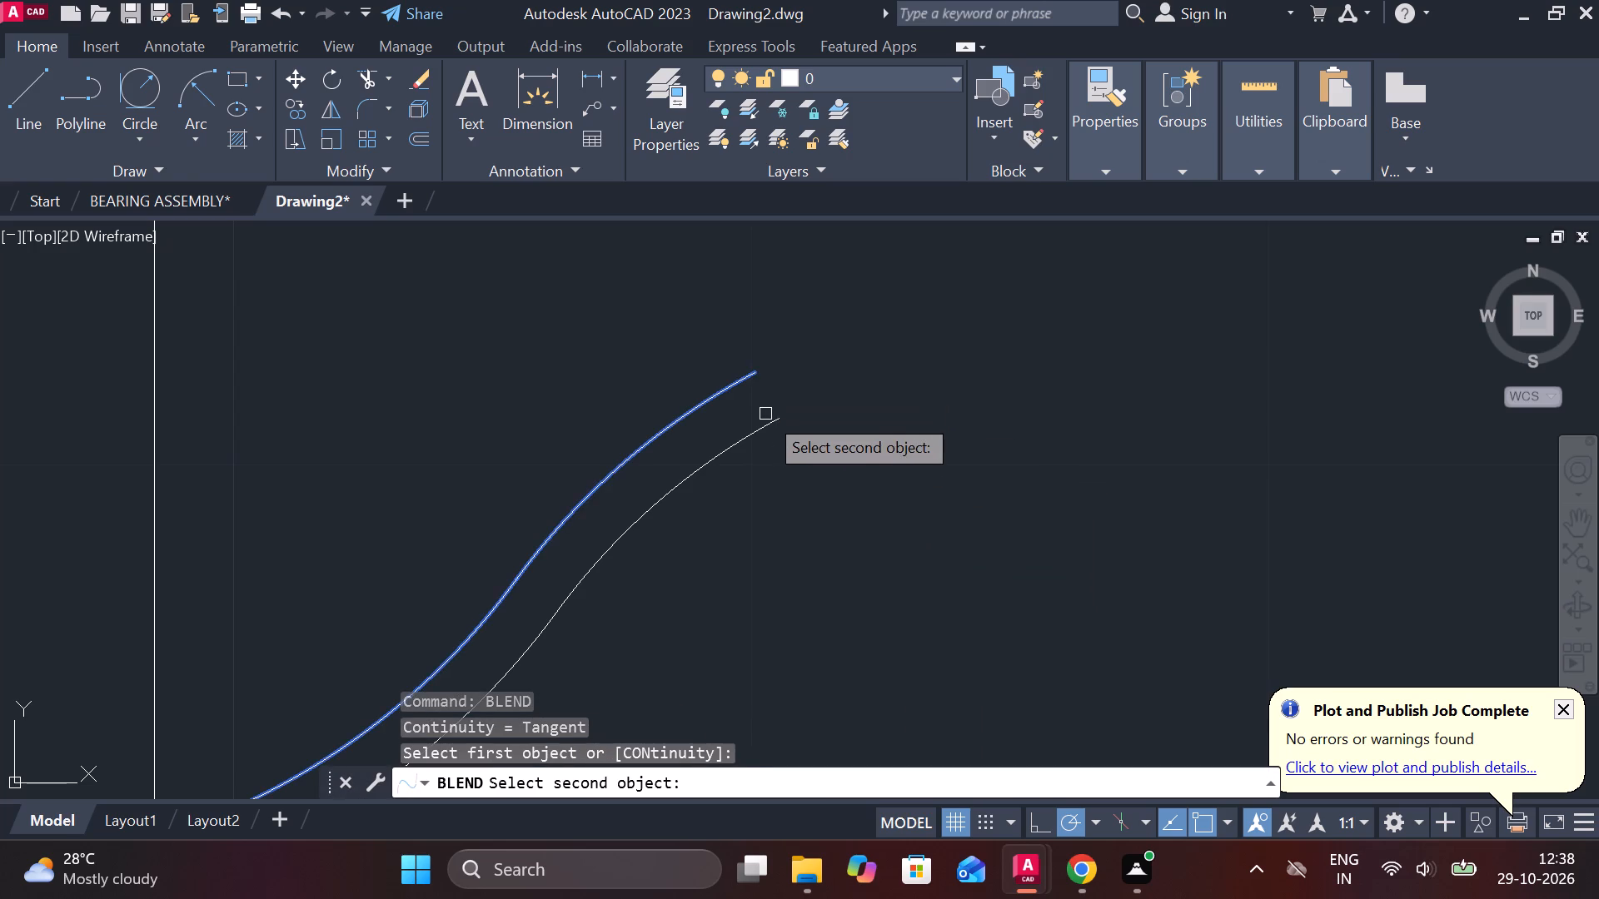
pyautogui.click(765, 425)
pyautogui.scroll(-2, 892, 408)
pyautogui.press('Escape')
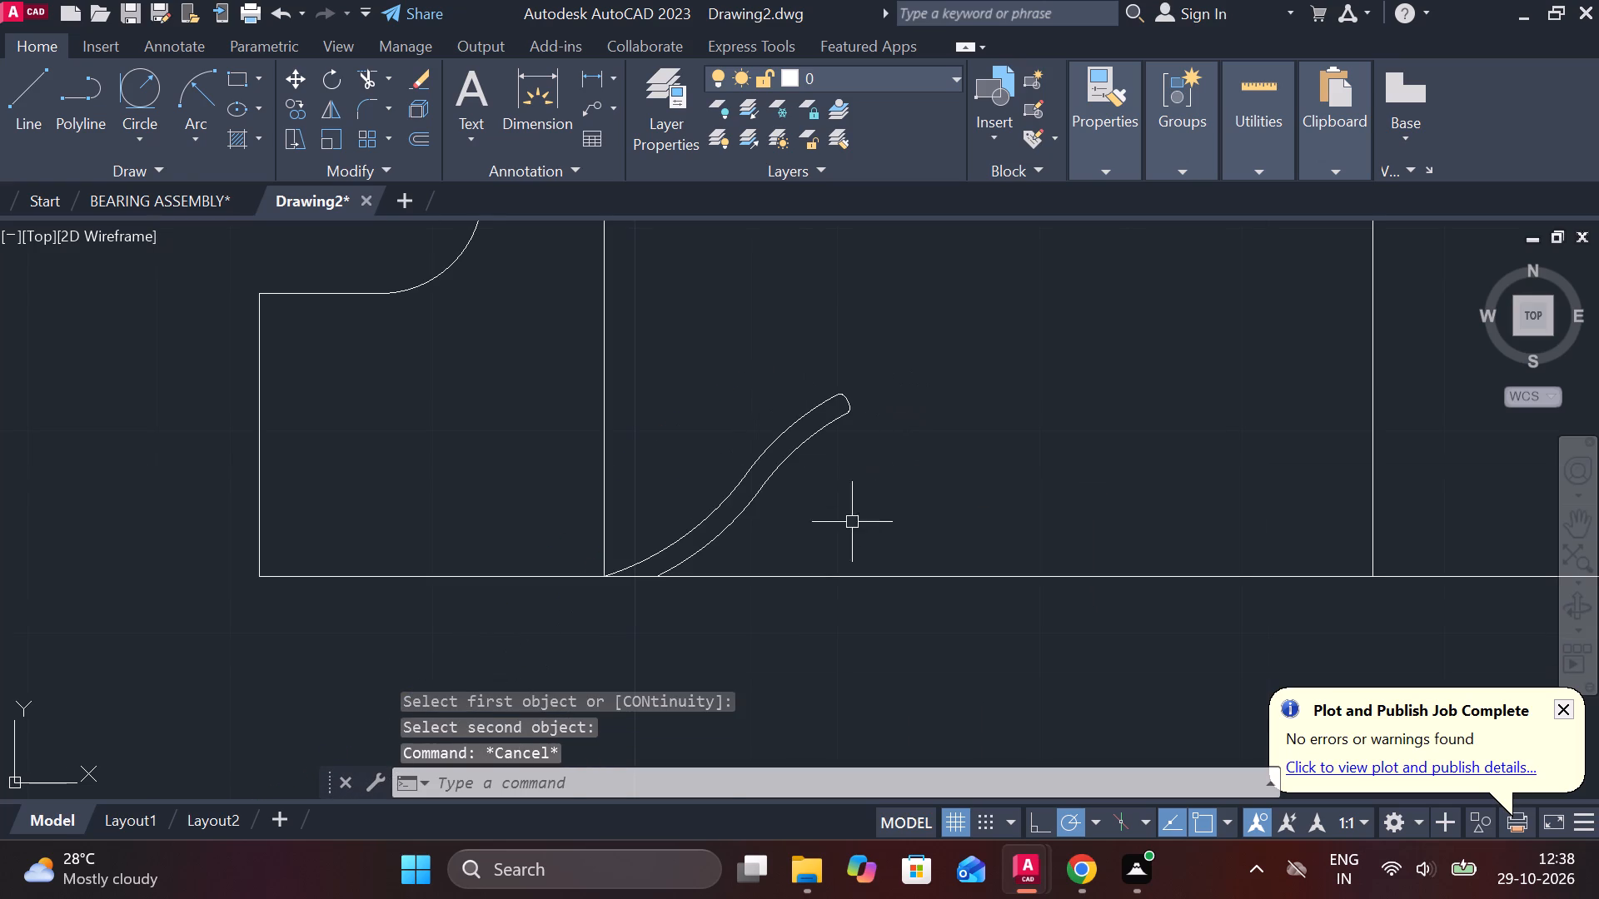
# Mirror both S-shaped curves and their blended end cap about the part's vertical centreline, keeping the originals.
pyautogui.doubleClick(824, 534)
pyautogui.click(714, 435)
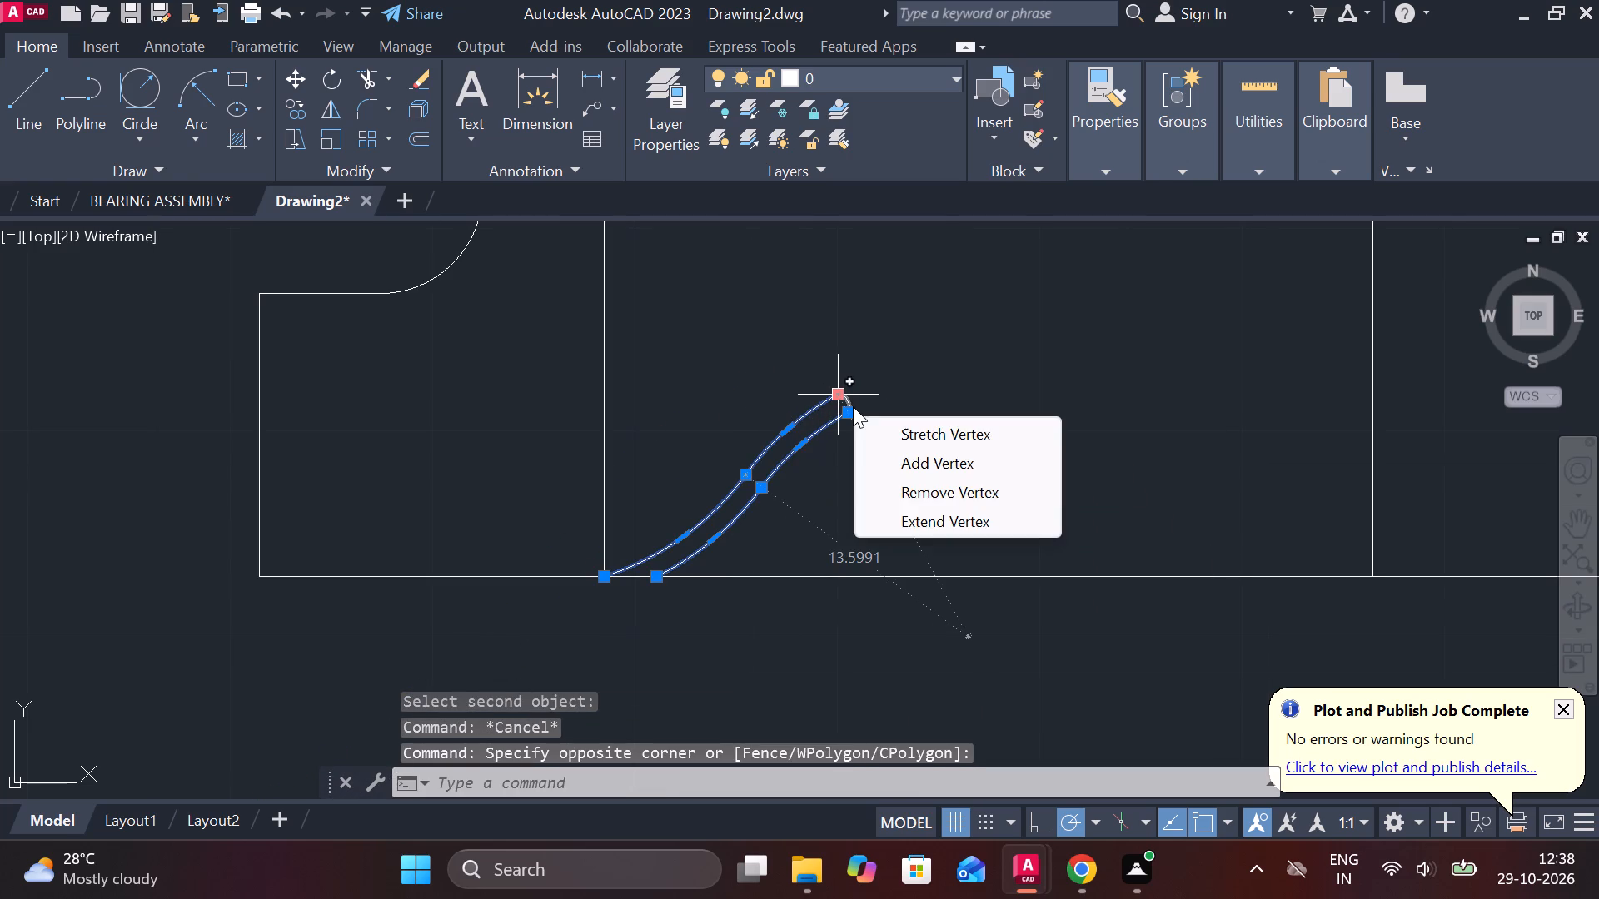
pyautogui.scroll(6, 853, 406)
pyautogui.click(838, 343)
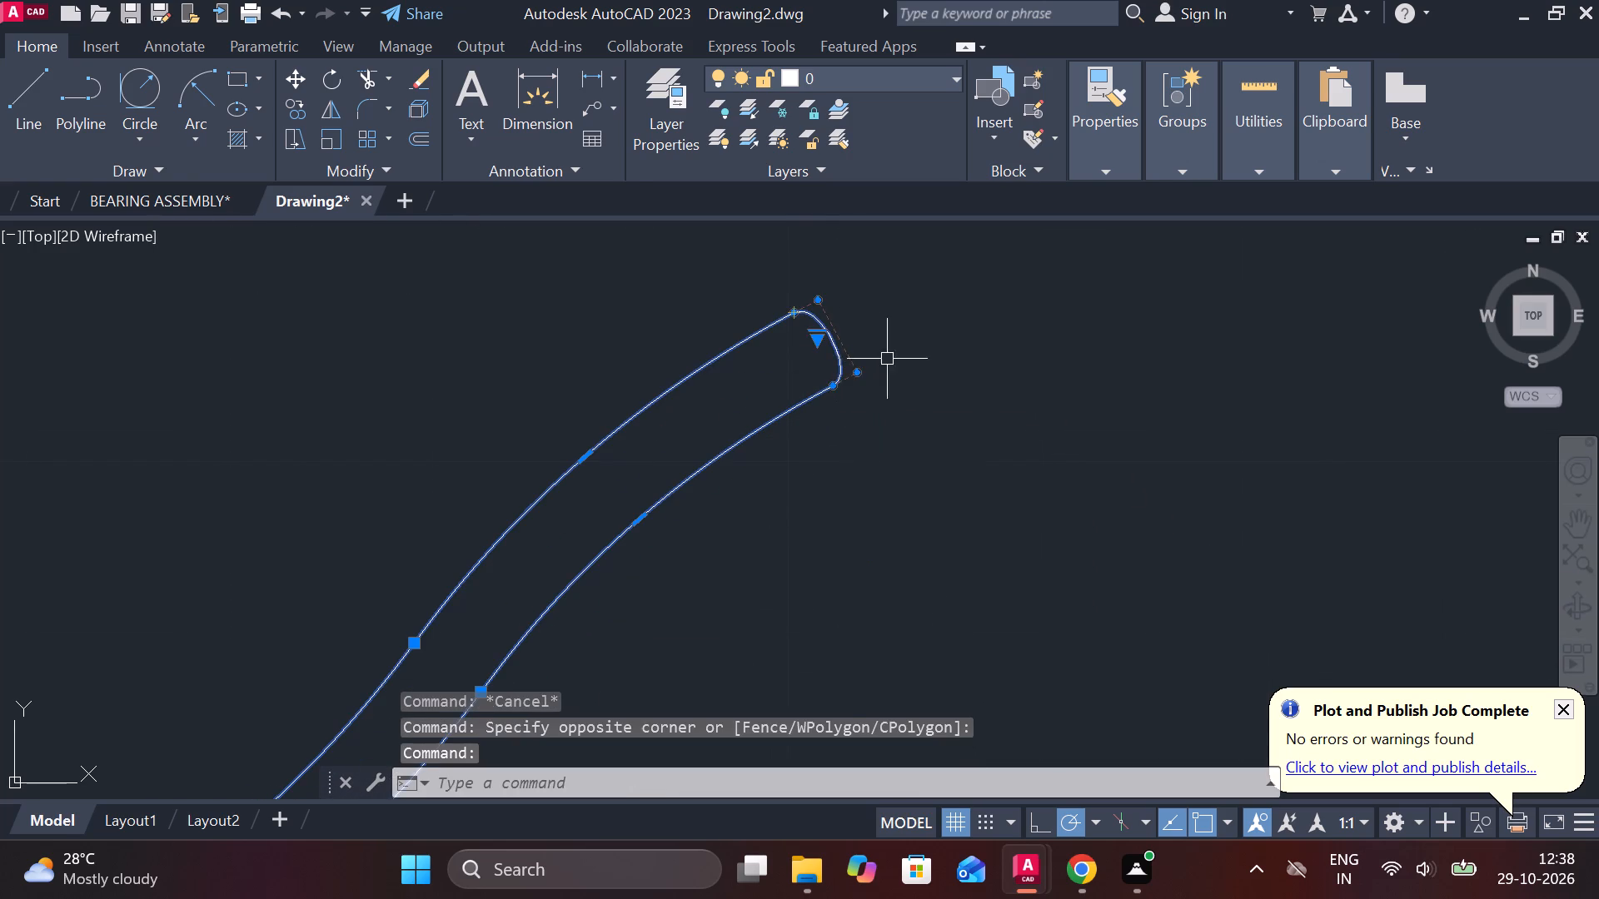
pyautogui.scroll(-2, 894, 362)
pyautogui.write('MI')
pyautogui.press('Return')
pyautogui.scroll(-3, 899, 375)
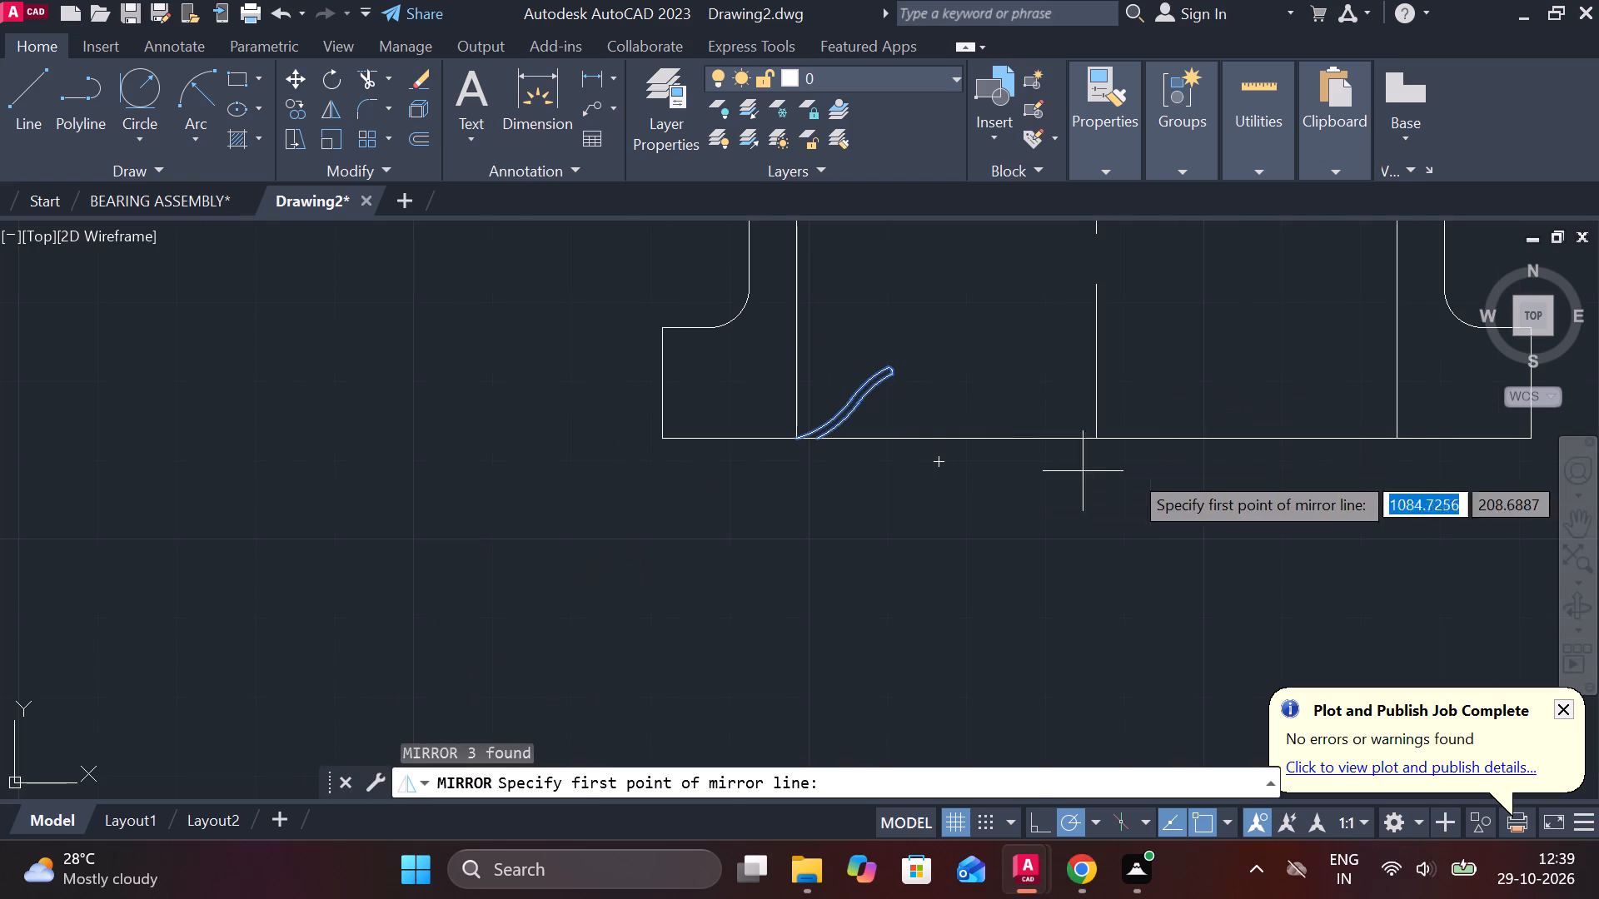
pyautogui.click(1098, 437)
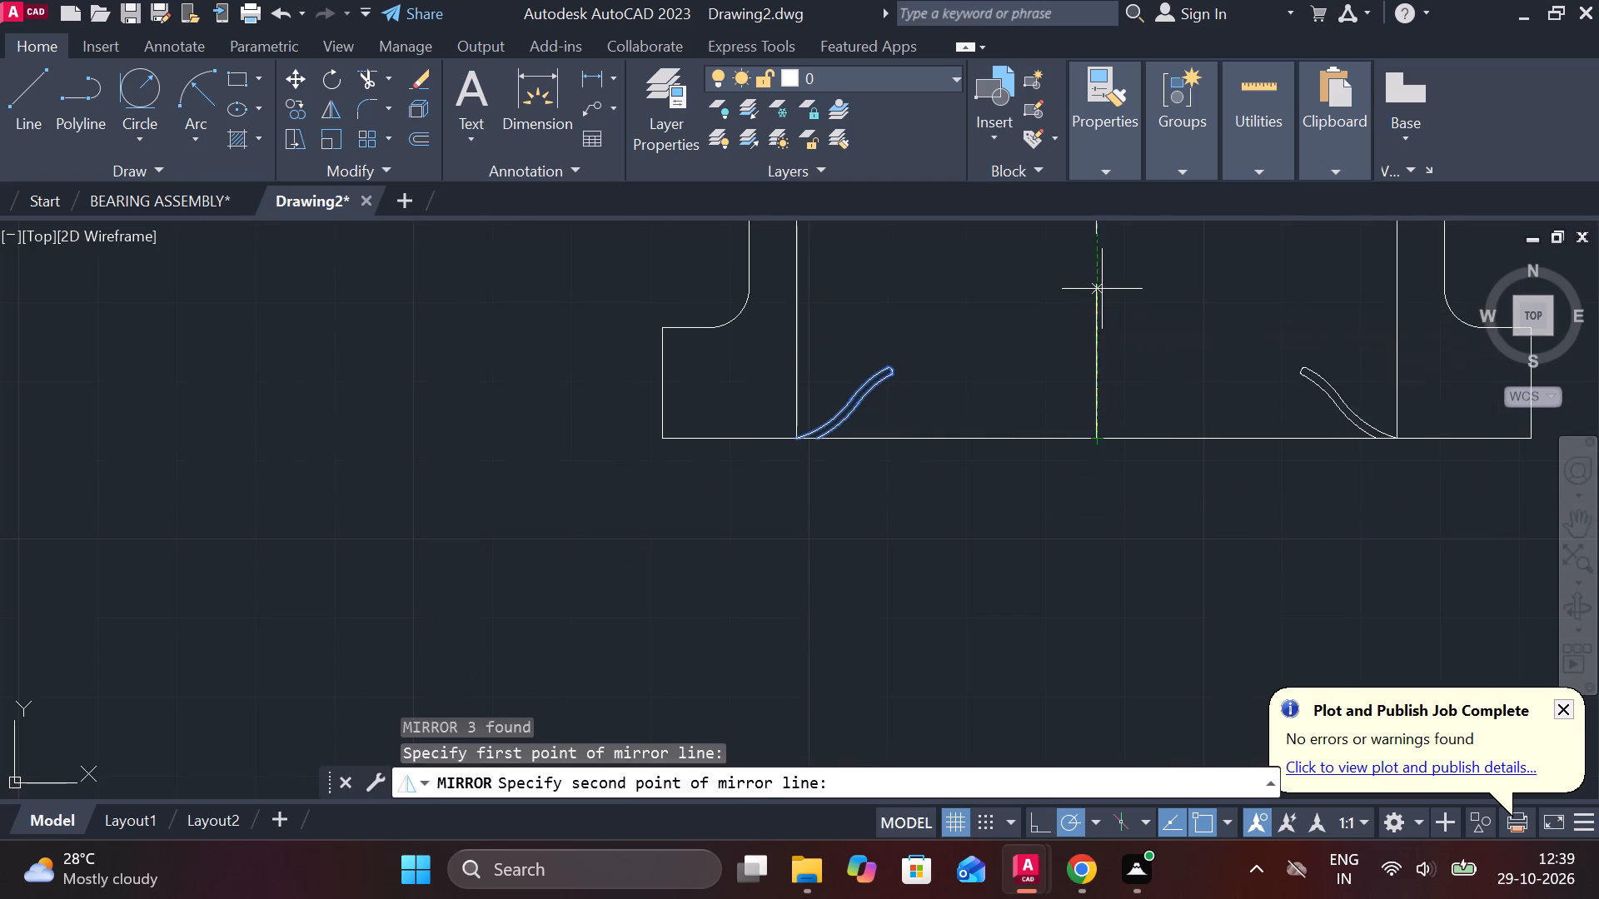
pyautogui.moveTo(1100, 276); pyautogui.dragTo(1102, 276, button='middle')
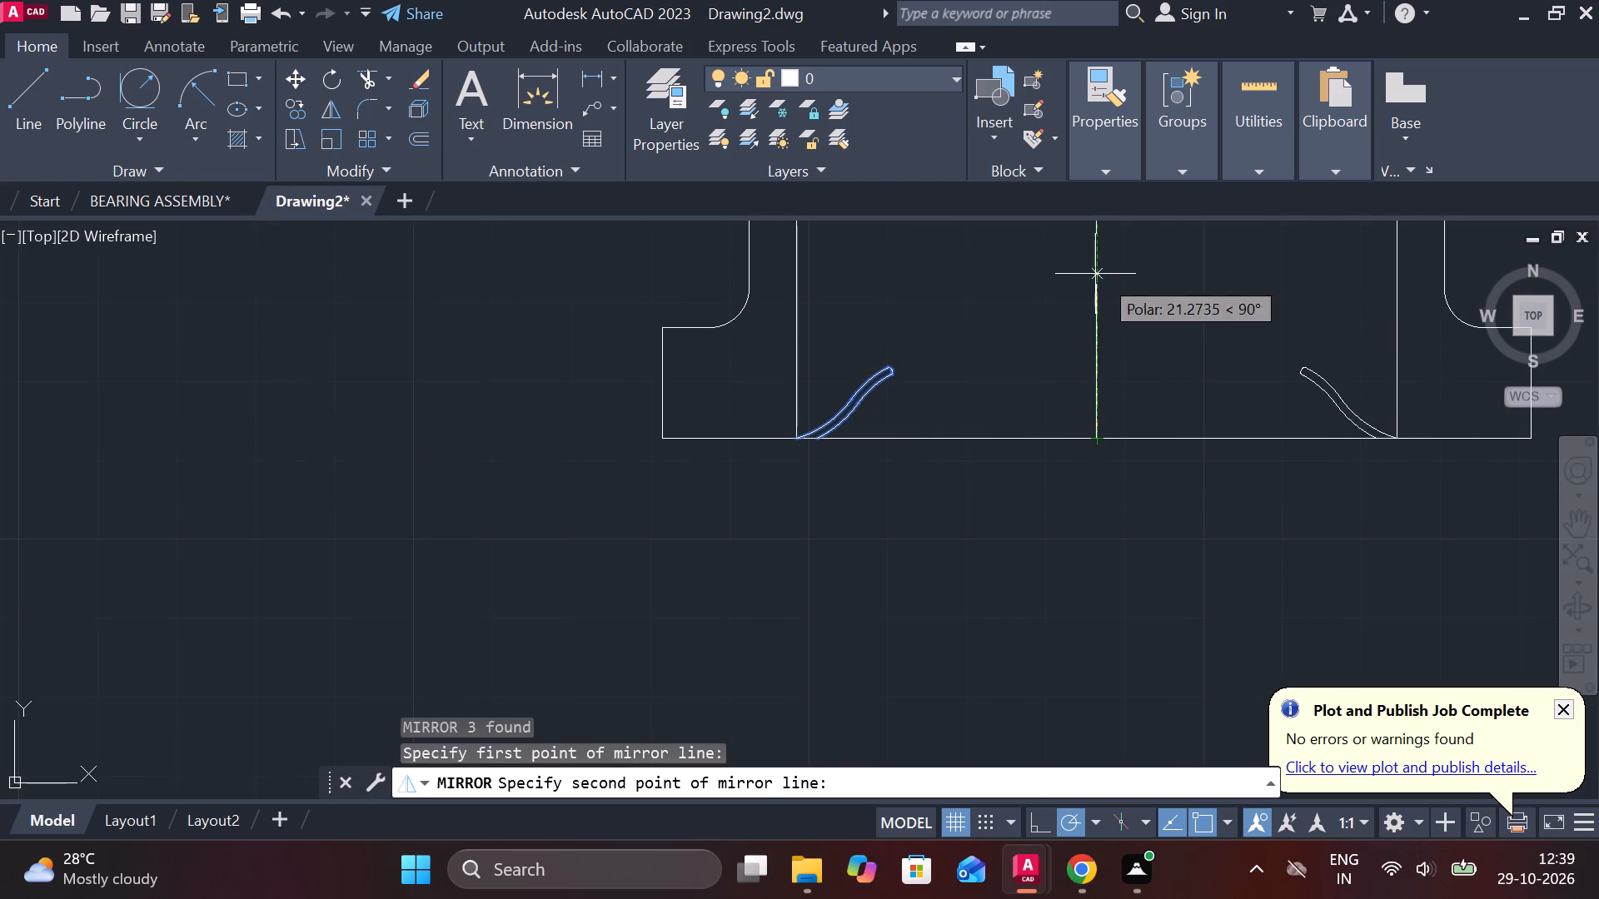
pyautogui.moveTo(1102, 276); pyautogui.dragTo(1057, 489, button='middle')
pyautogui.scroll(-2, 1056, 492)
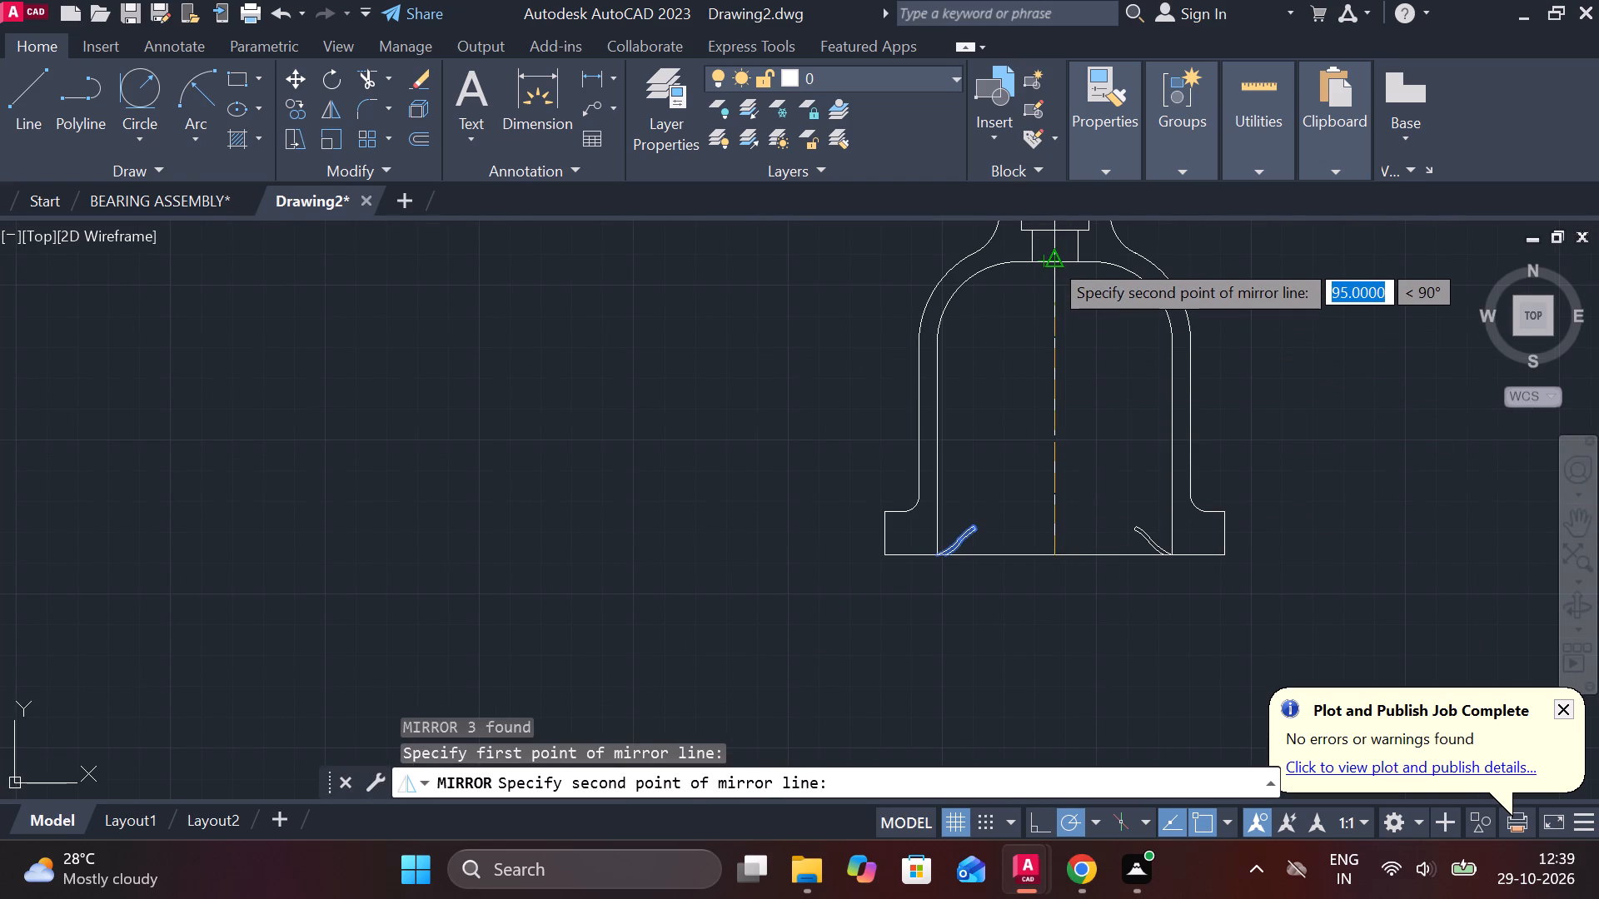
pyautogui.click(1050, 259)
pyautogui.moveTo(1088, 356); pyautogui.dragTo(1050, 259)
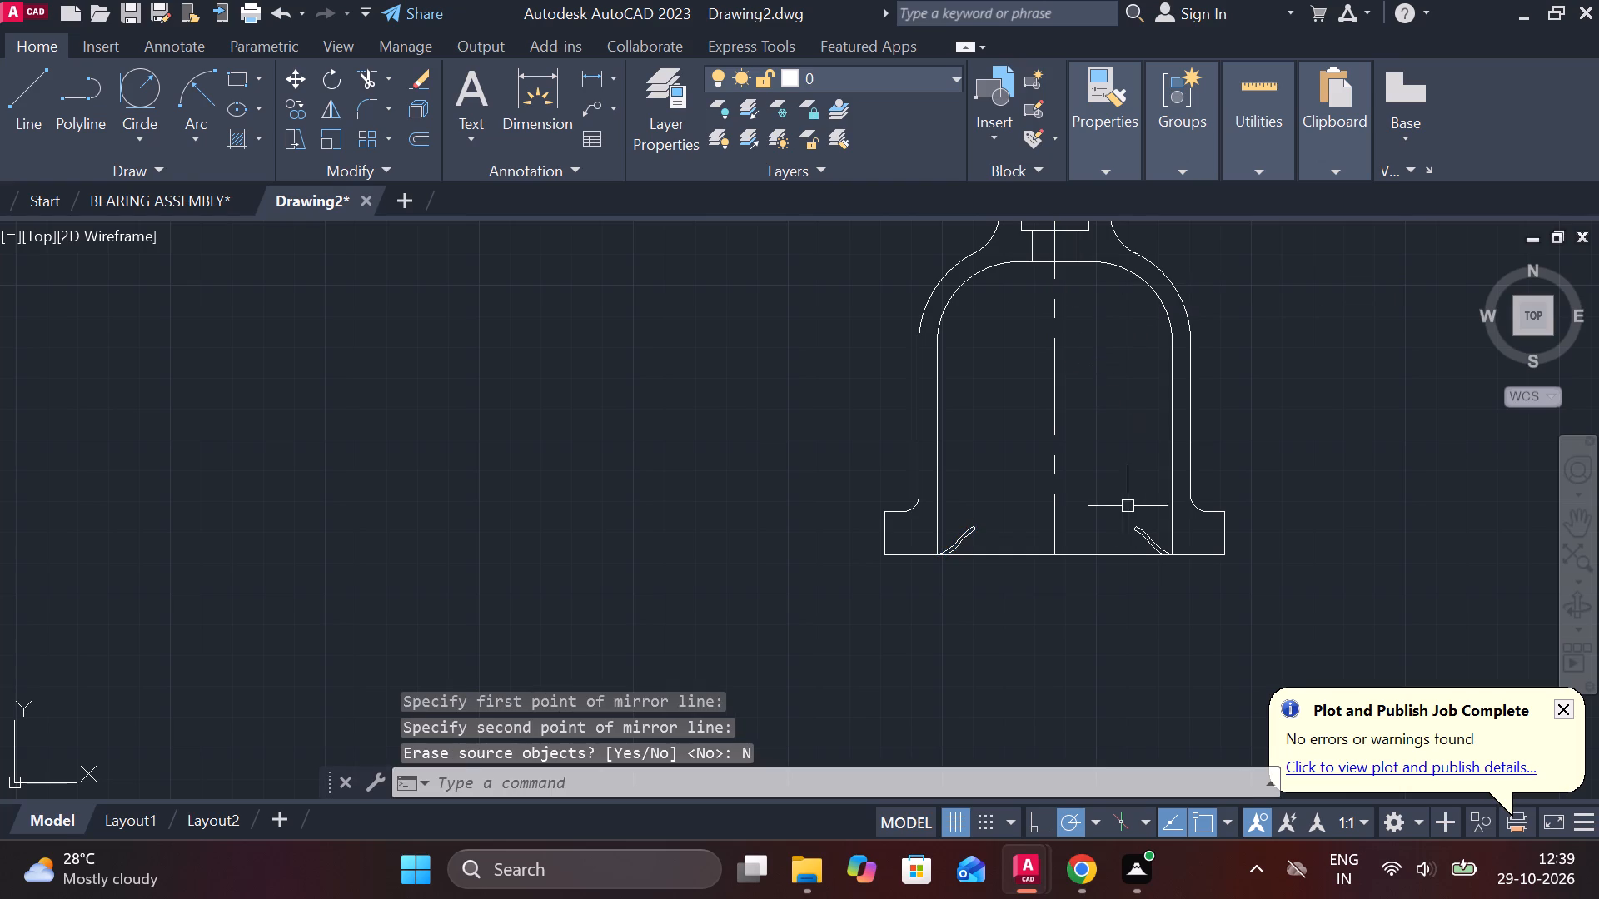
# Hatch the cut wall and flange areas on both sides of the centreline with the current pattern at angle 60, scale 1.
pyautogui.scroll(2, 1121, 515)
pyautogui.moveTo(1072, 563); pyautogui.dragTo(915, 535, button='middle')
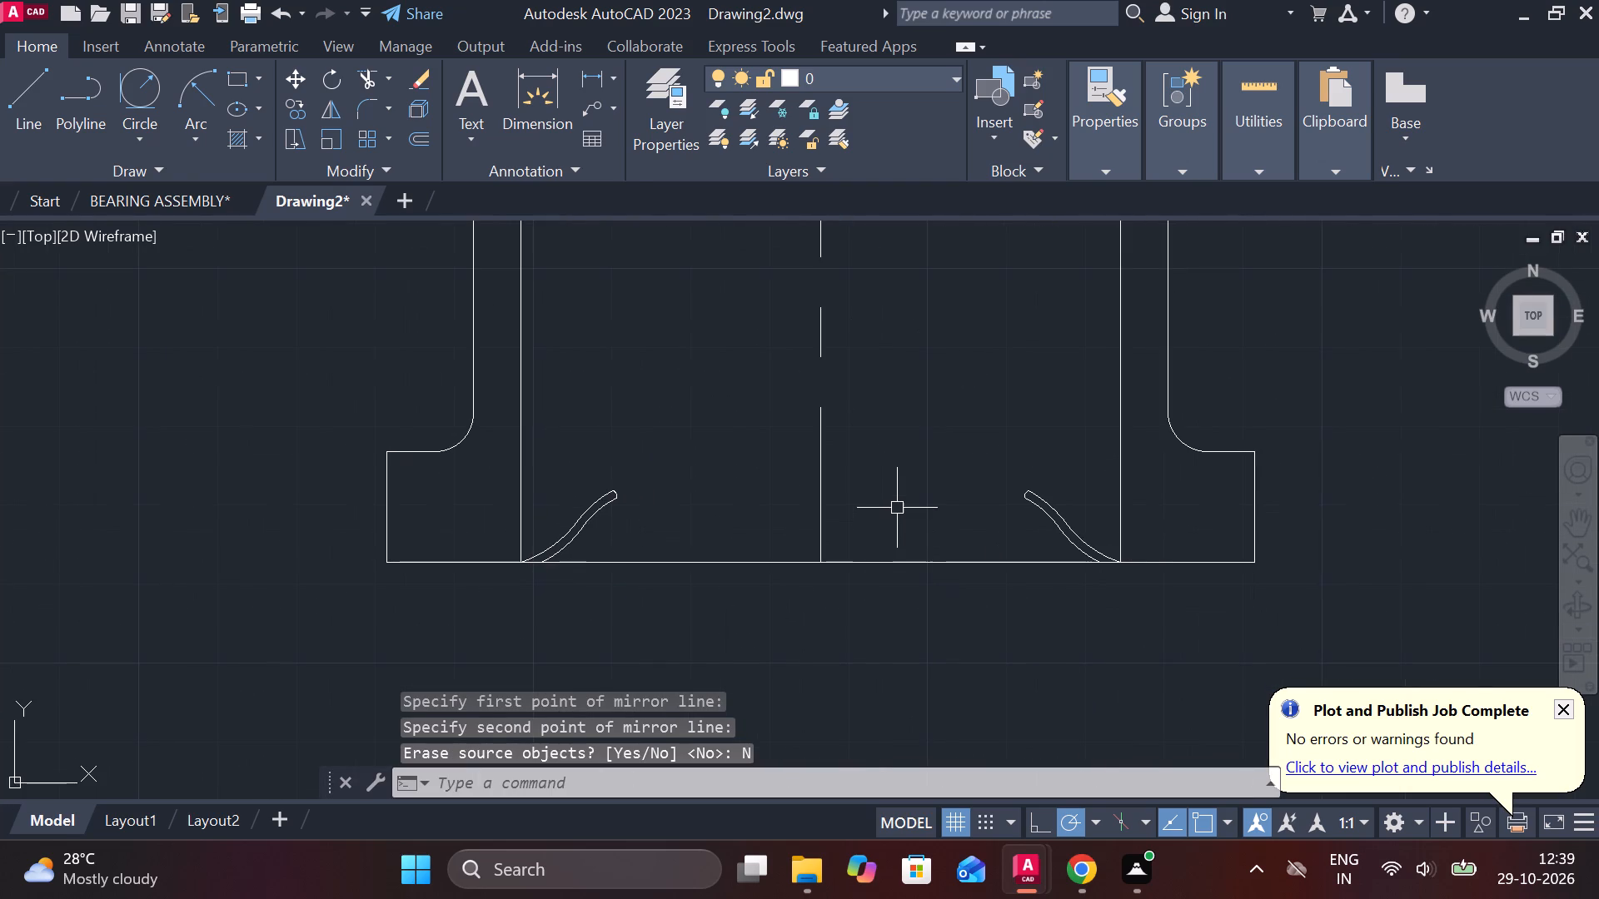
pyautogui.scroll(-1, 974, 549)
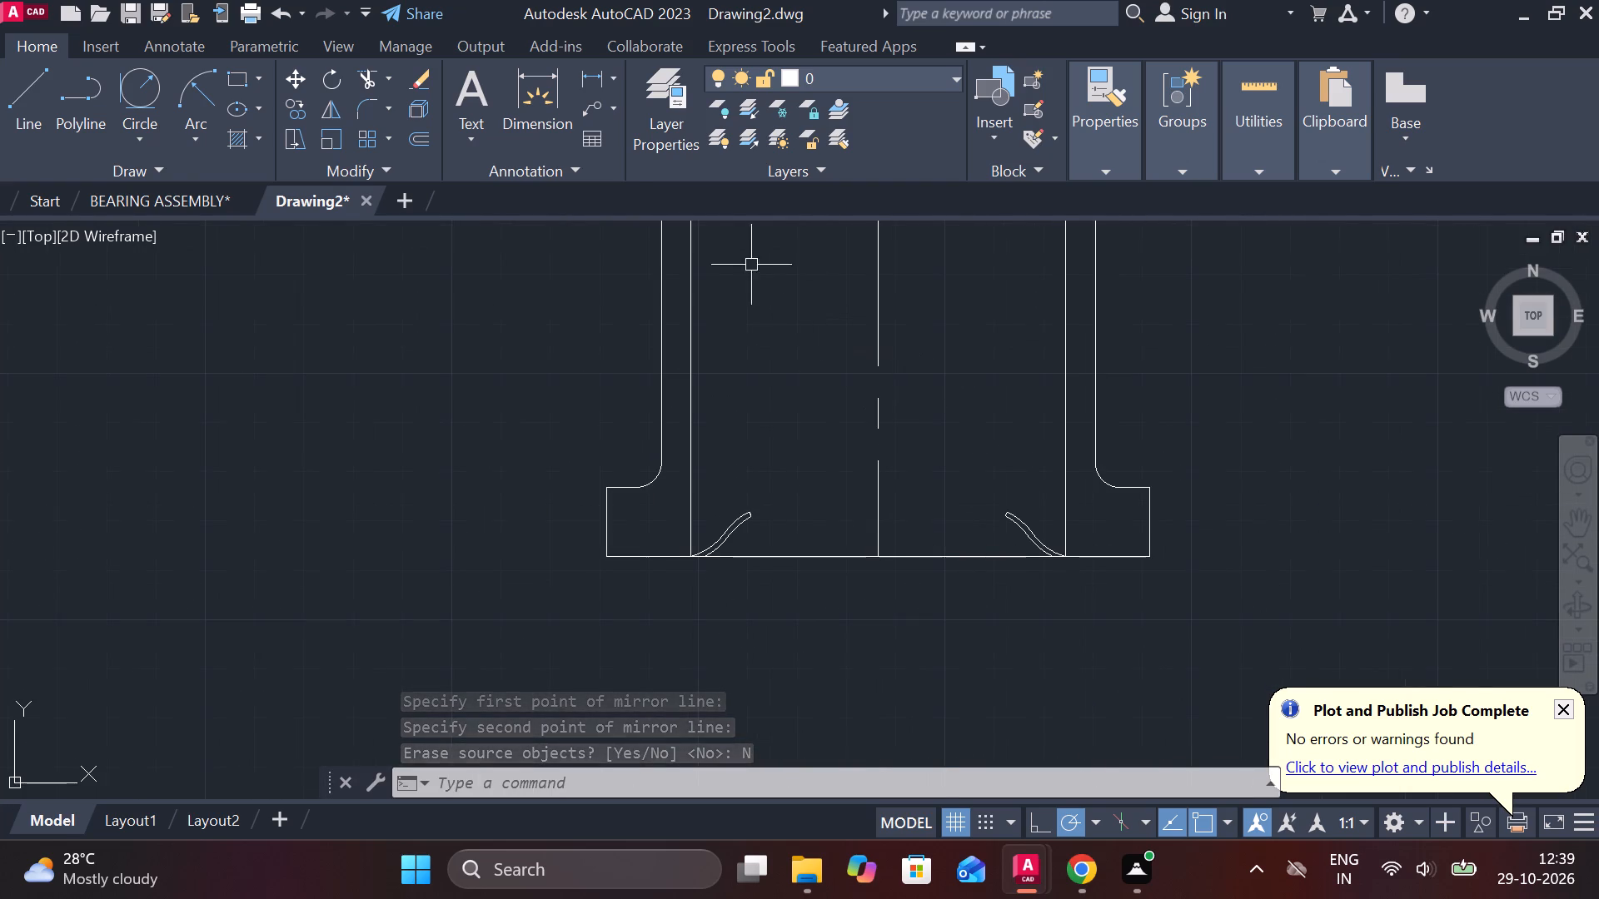
pyautogui.click(236, 136)
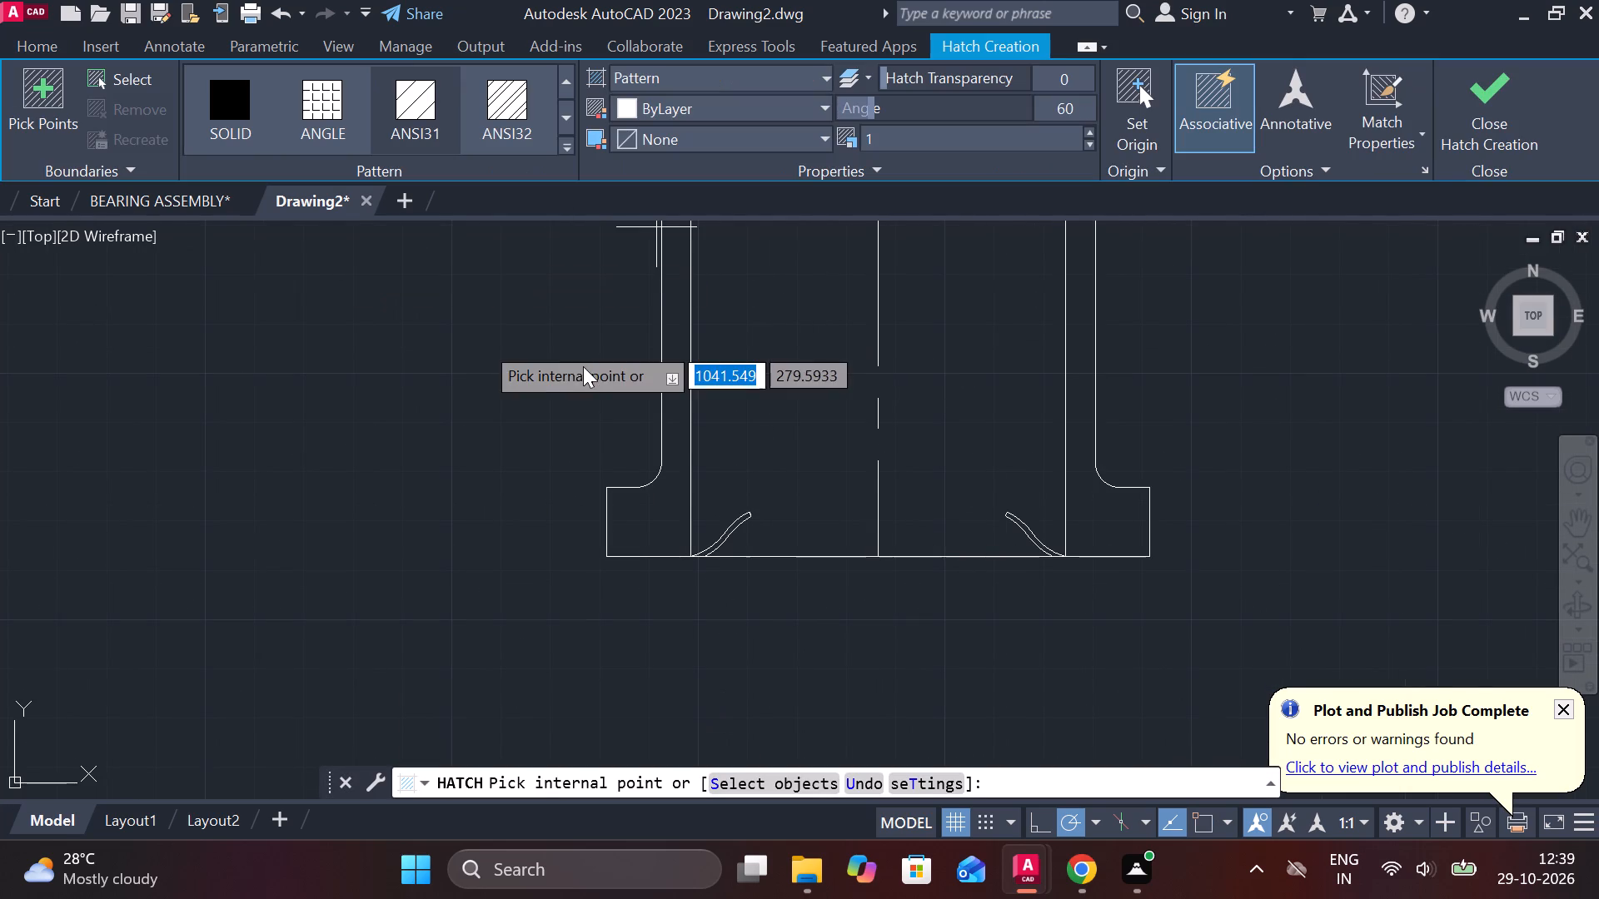
pyautogui.click(658, 503)
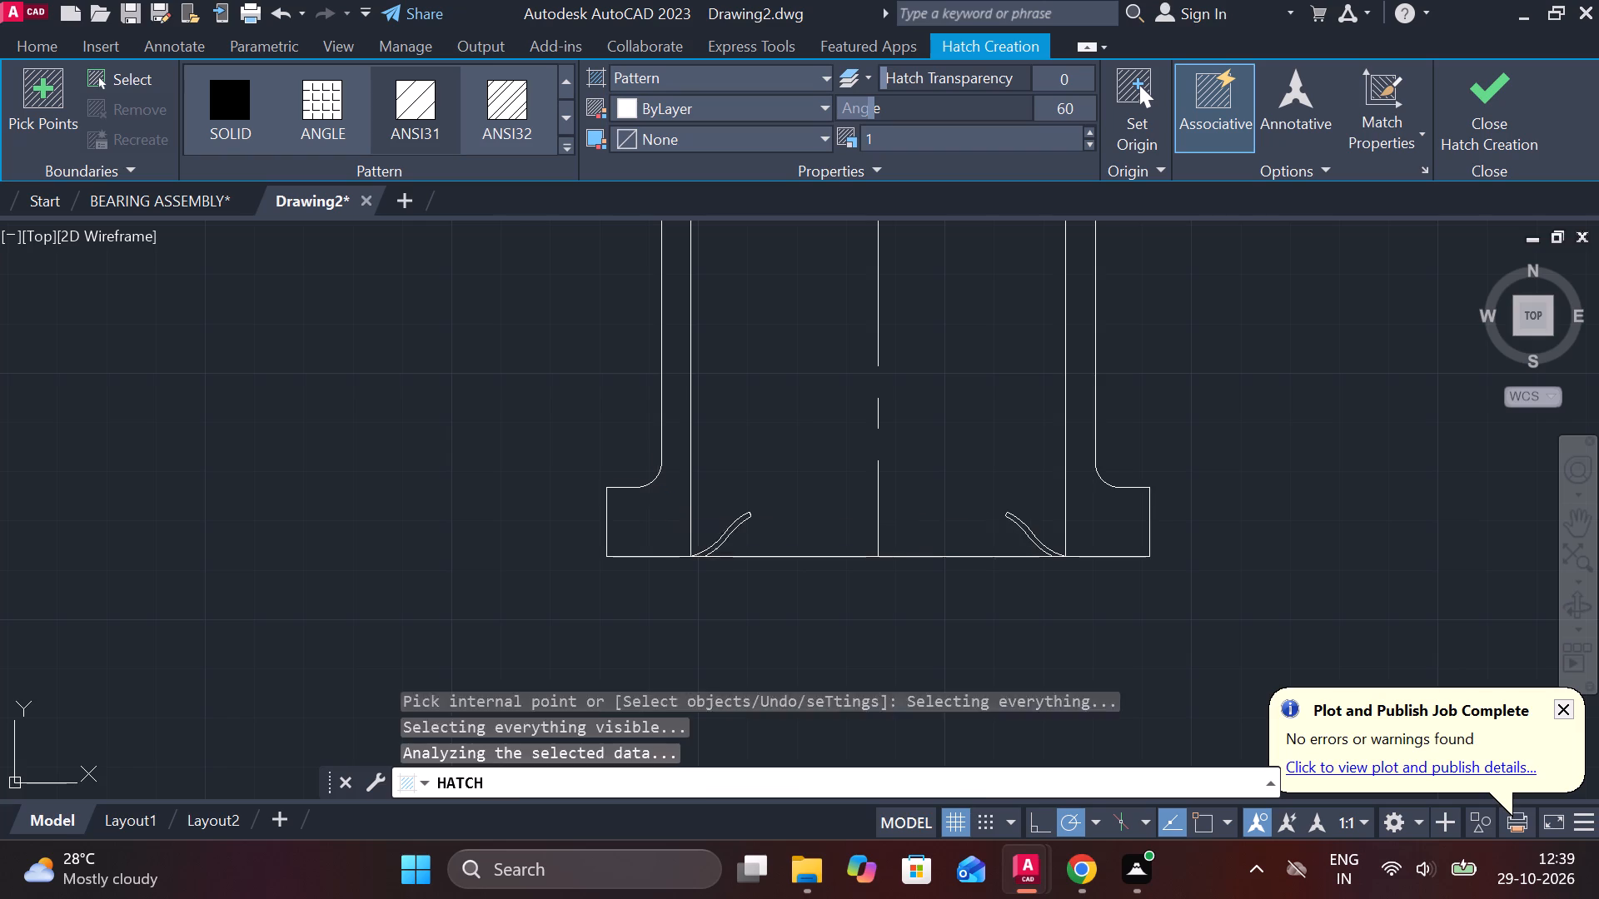
pyautogui.click(1079, 527)
pyautogui.scroll(-1, 1128, 471)
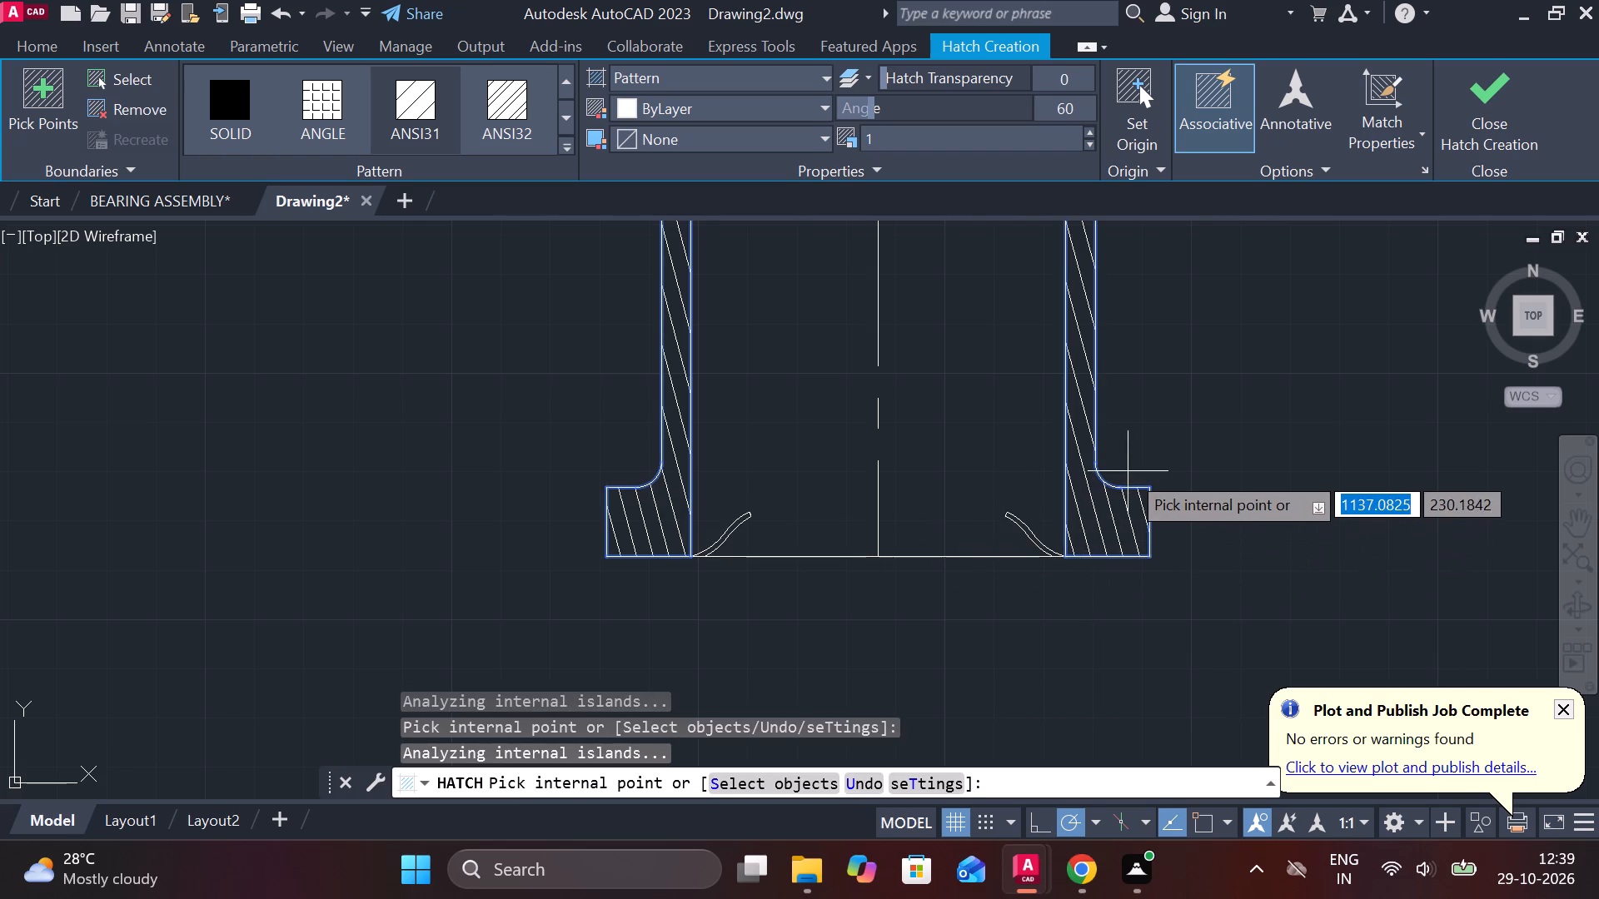
pyautogui.scroll(-1, 1128, 471)
pyautogui.moveTo(1151, 419); pyautogui.dragTo(1037, 622, button='middle')
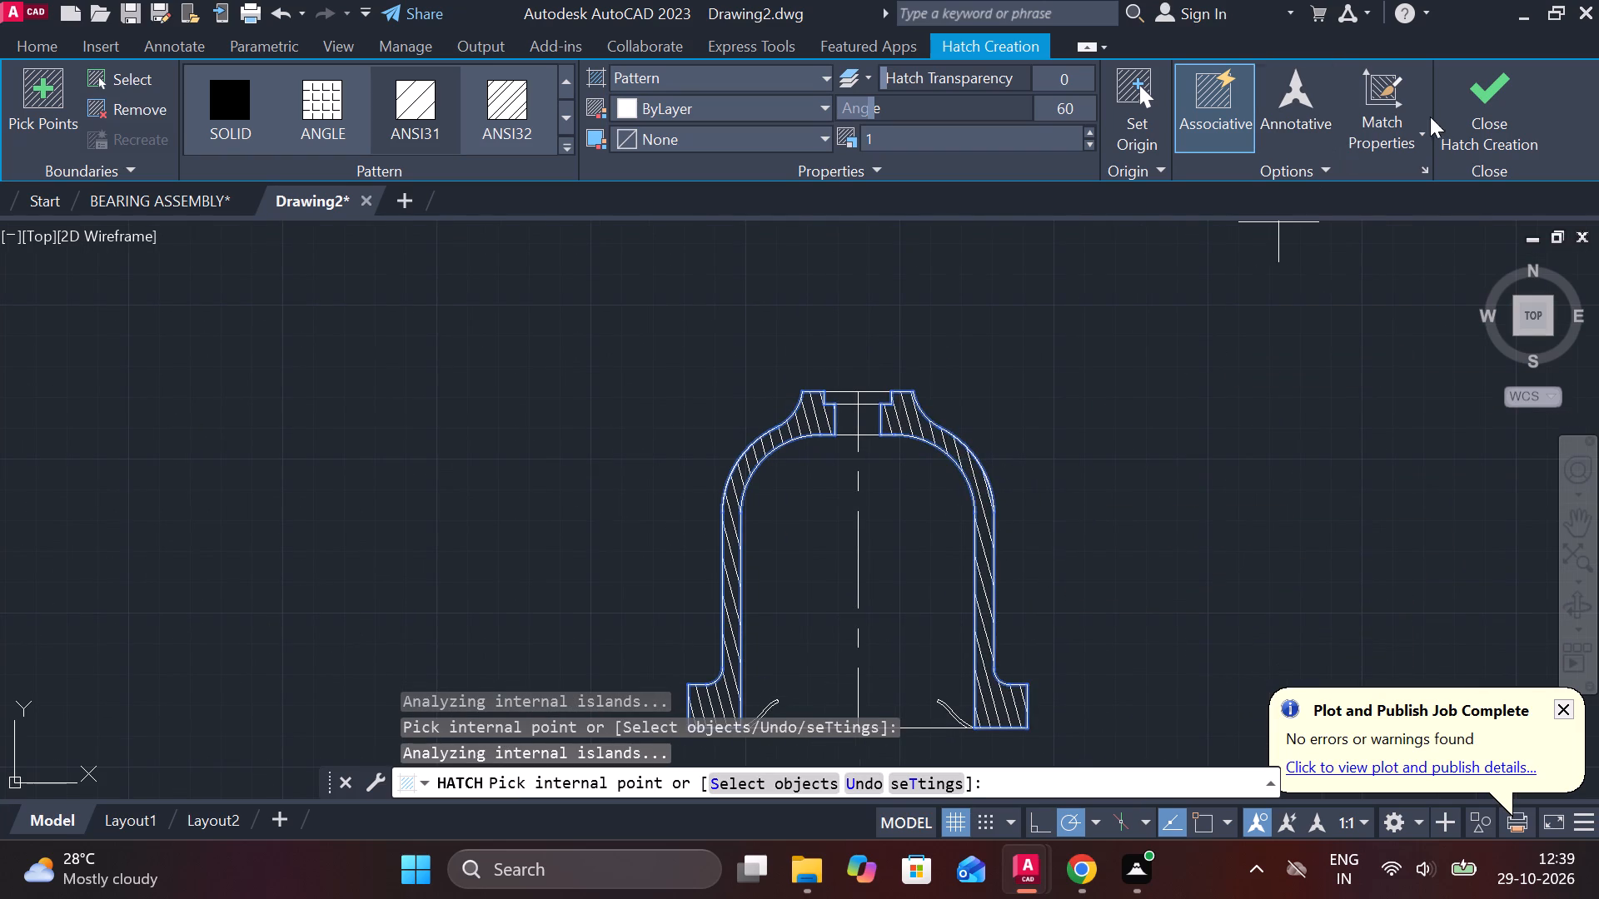
pyautogui.click(1486, 96)
# Copy the whole hatched bell-shaped section to the empty area just above the undimensioned part views.
pyautogui.scroll(-1, 953, 505)
pyautogui.click(751, 374)
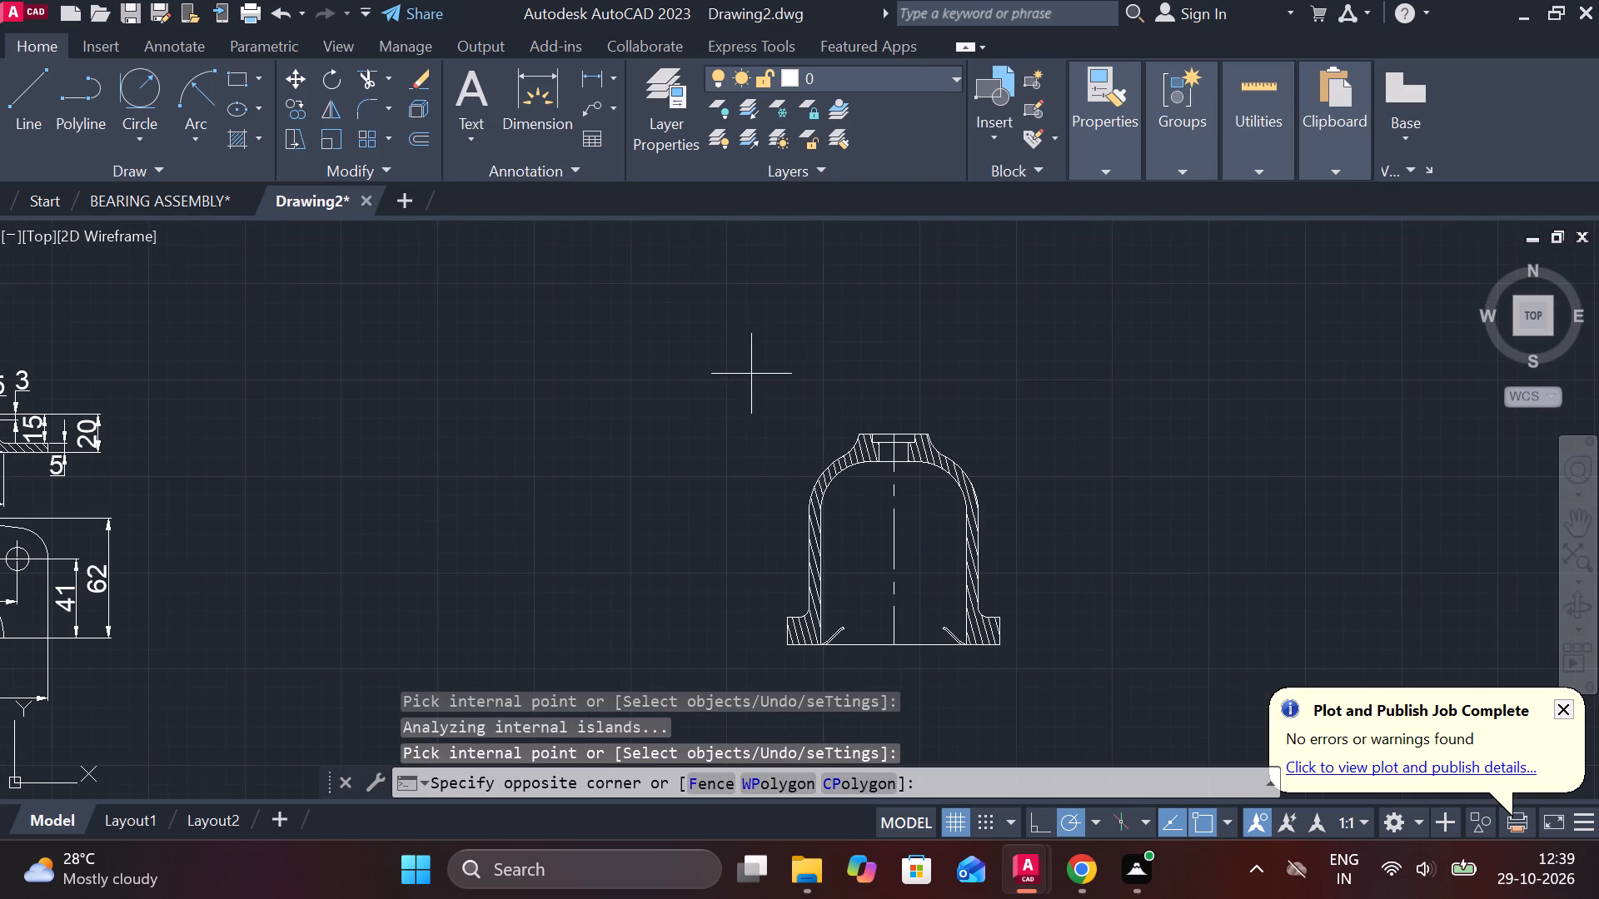
pyautogui.click(1077, 681)
pyautogui.write('CO')
pyautogui.press('Return')
pyautogui.click(1075, 597)
pyautogui.scroll(-3, 1075, 597)
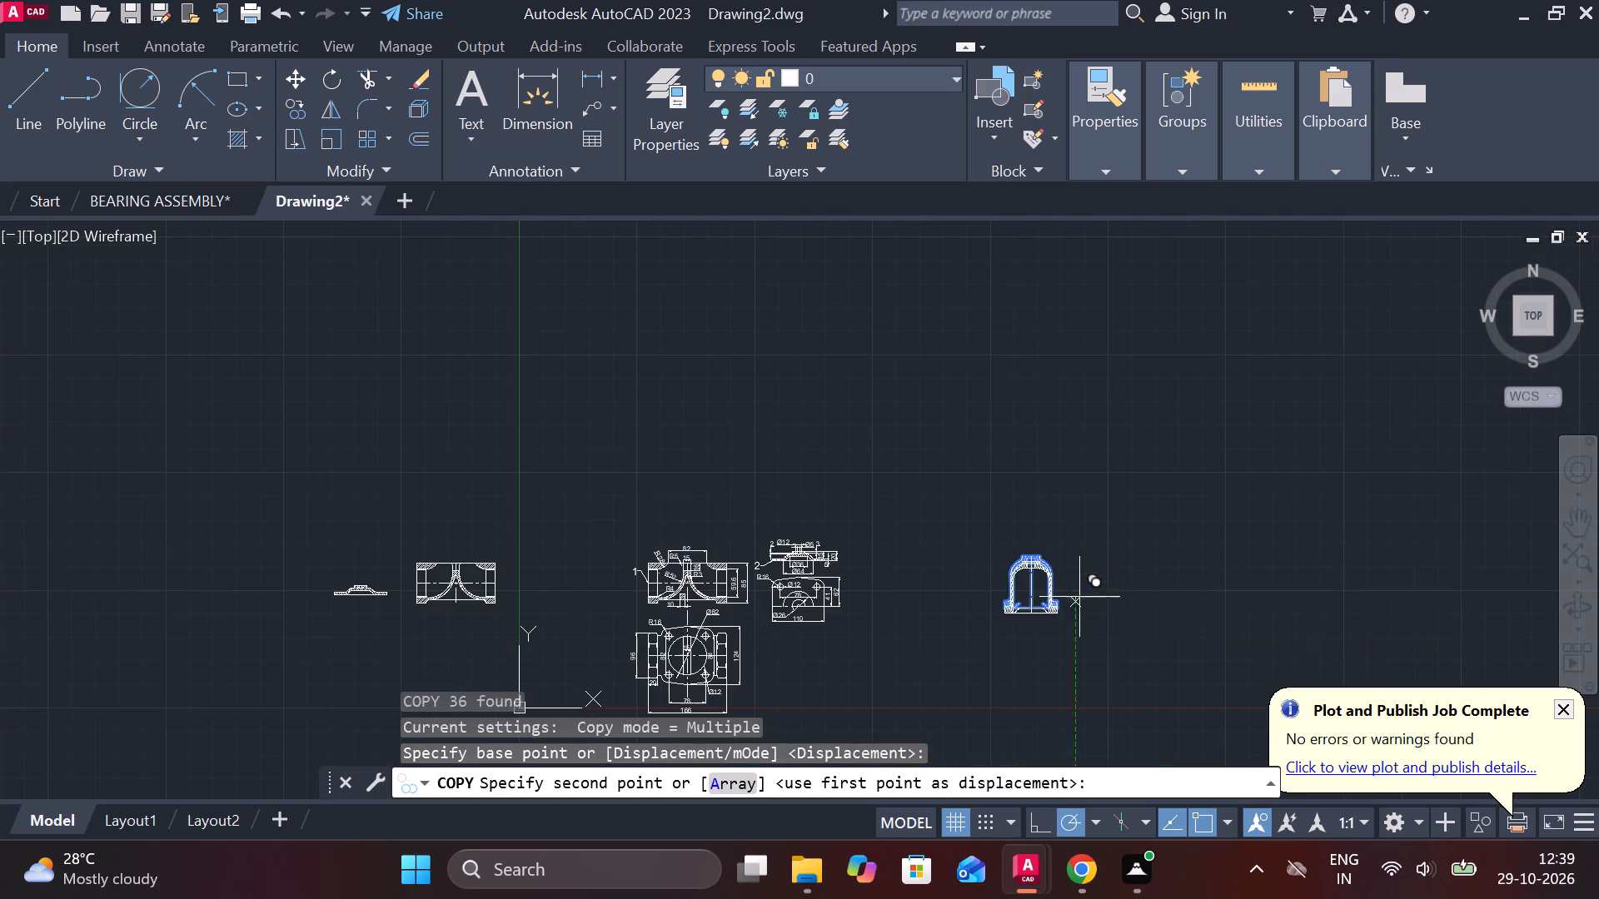
pyautogui.moveTo(543, 530); pyautogui.dragTo(934, 433, button='middle')
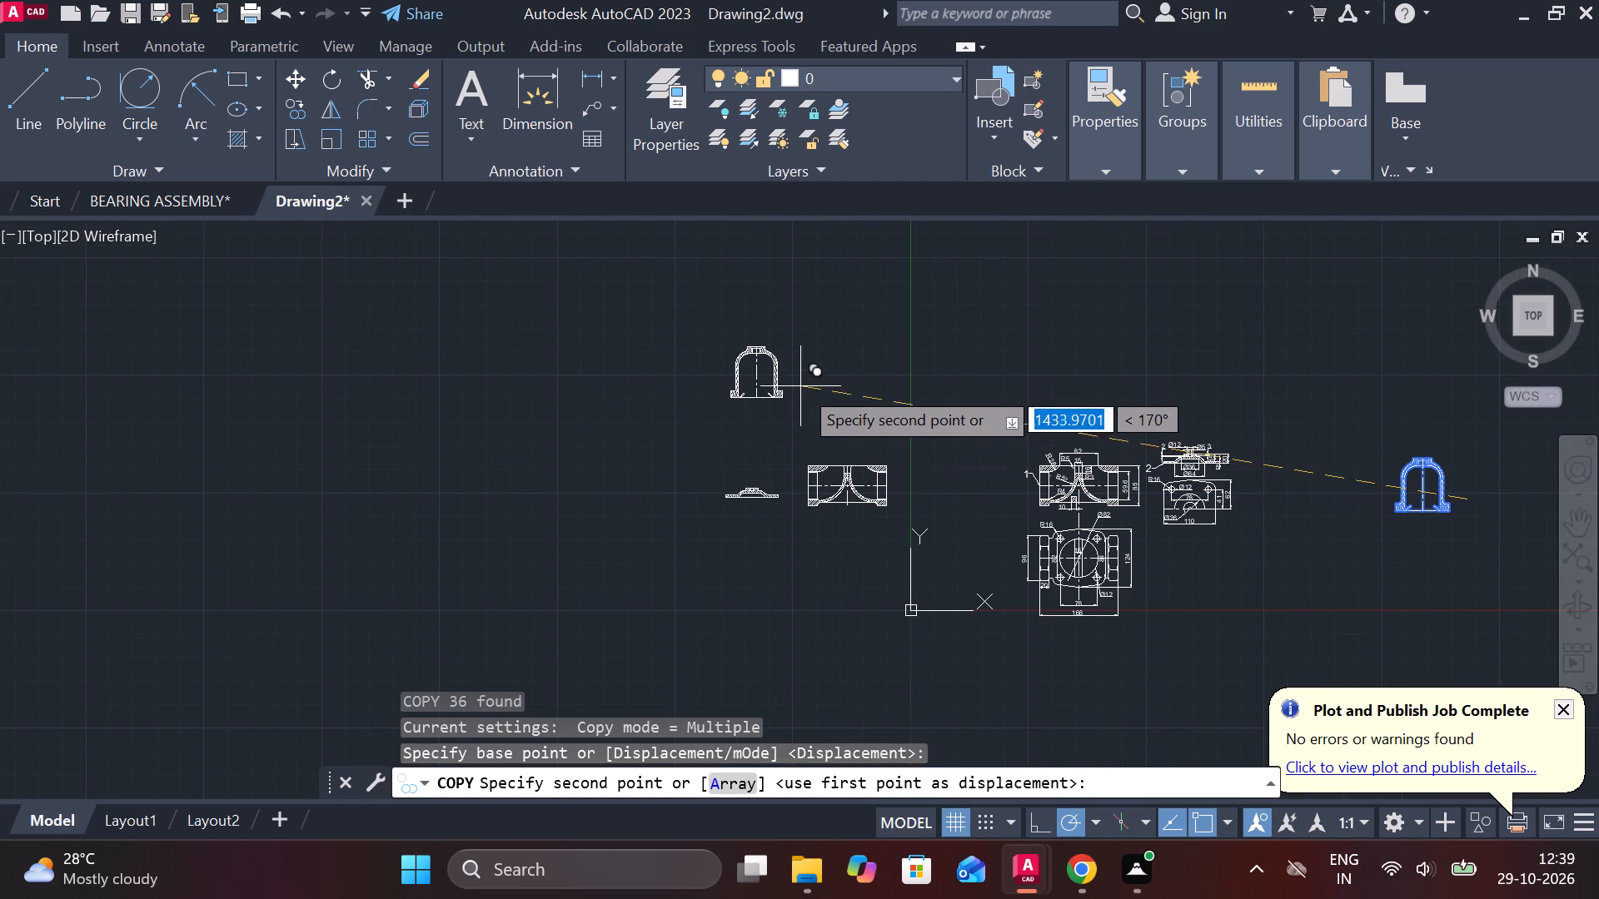
pyautogui.click(781, 406)
pyautogui.press('Escape')
# Add a linear dimension for the overall flange width below the base line of the original bell-shaped section.
pyautogui.scroll(2, 1345, 517)
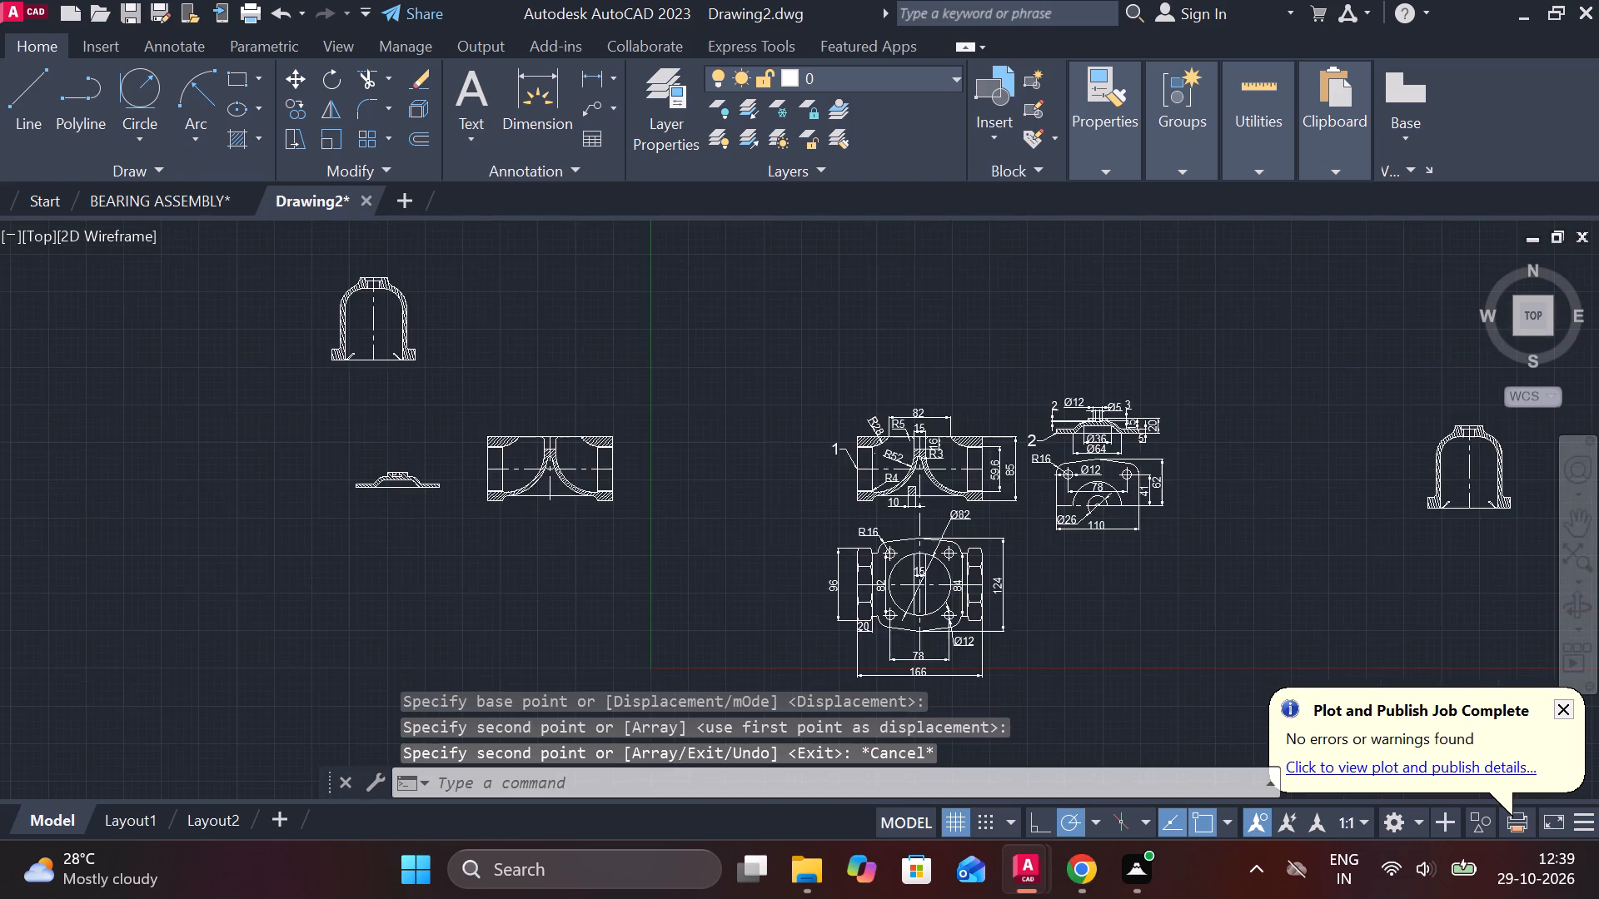
pyautogui.moveTo(1343, 515); pyautogui.dragTo(541, 525, button='middle')
pyautogui.scroll(3, 894, 454)
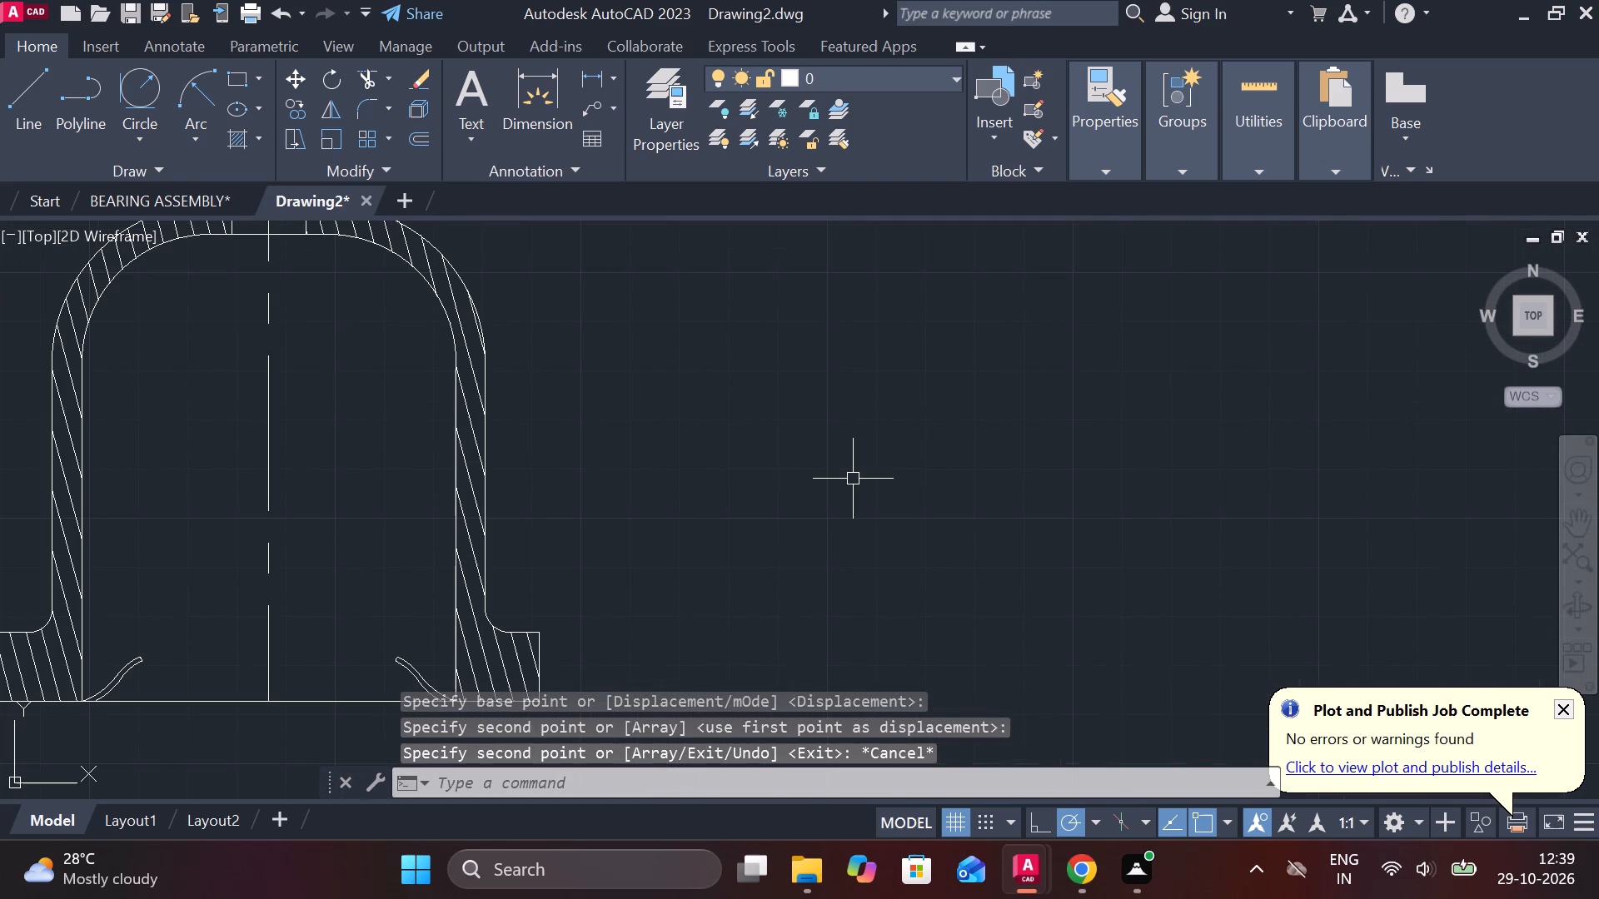
pyautogui.moveTo(704, 501); pyautogui.dragTo(916, 433, button='middle')
pyautogui.scroll(-1, 874, 438)
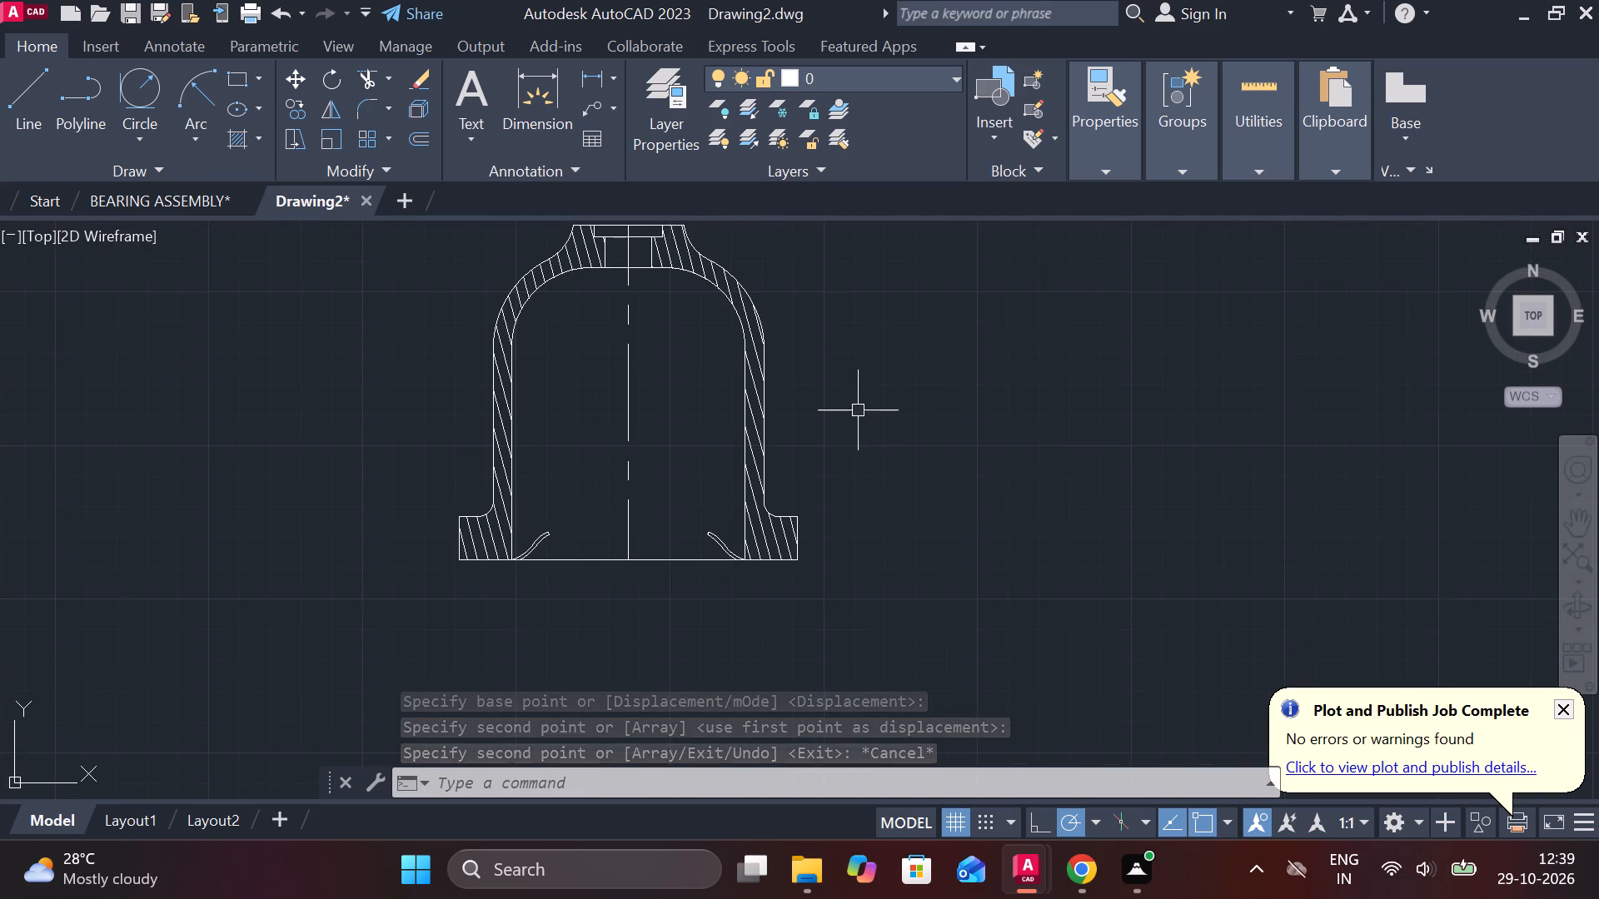
pyautogui.click(585, 83)
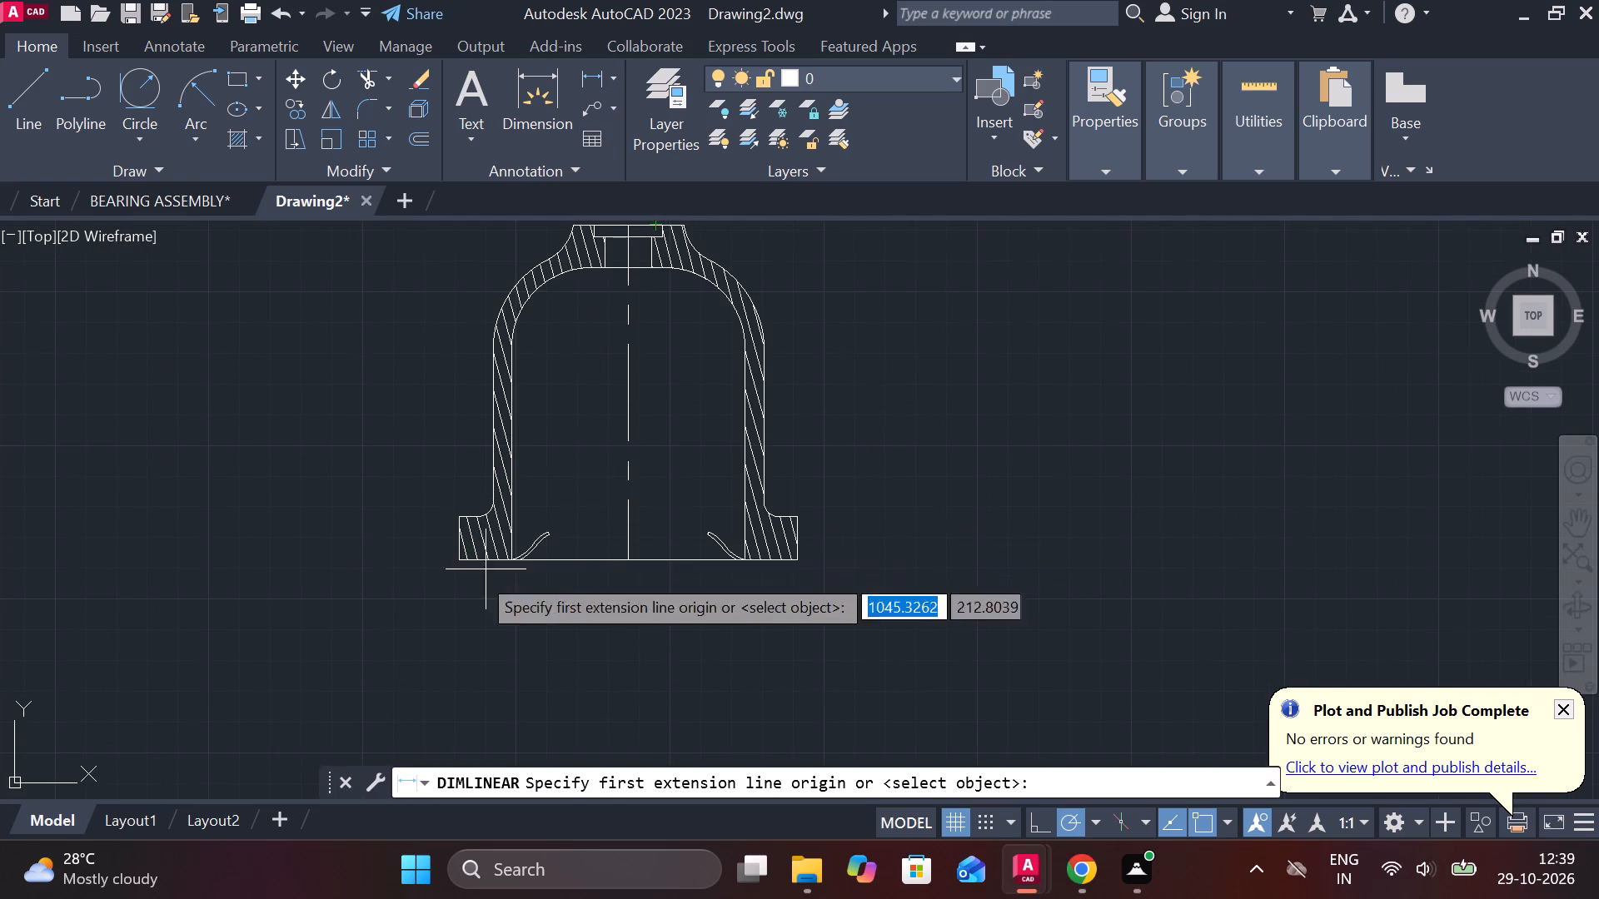
pyautogui.click(451, 561)
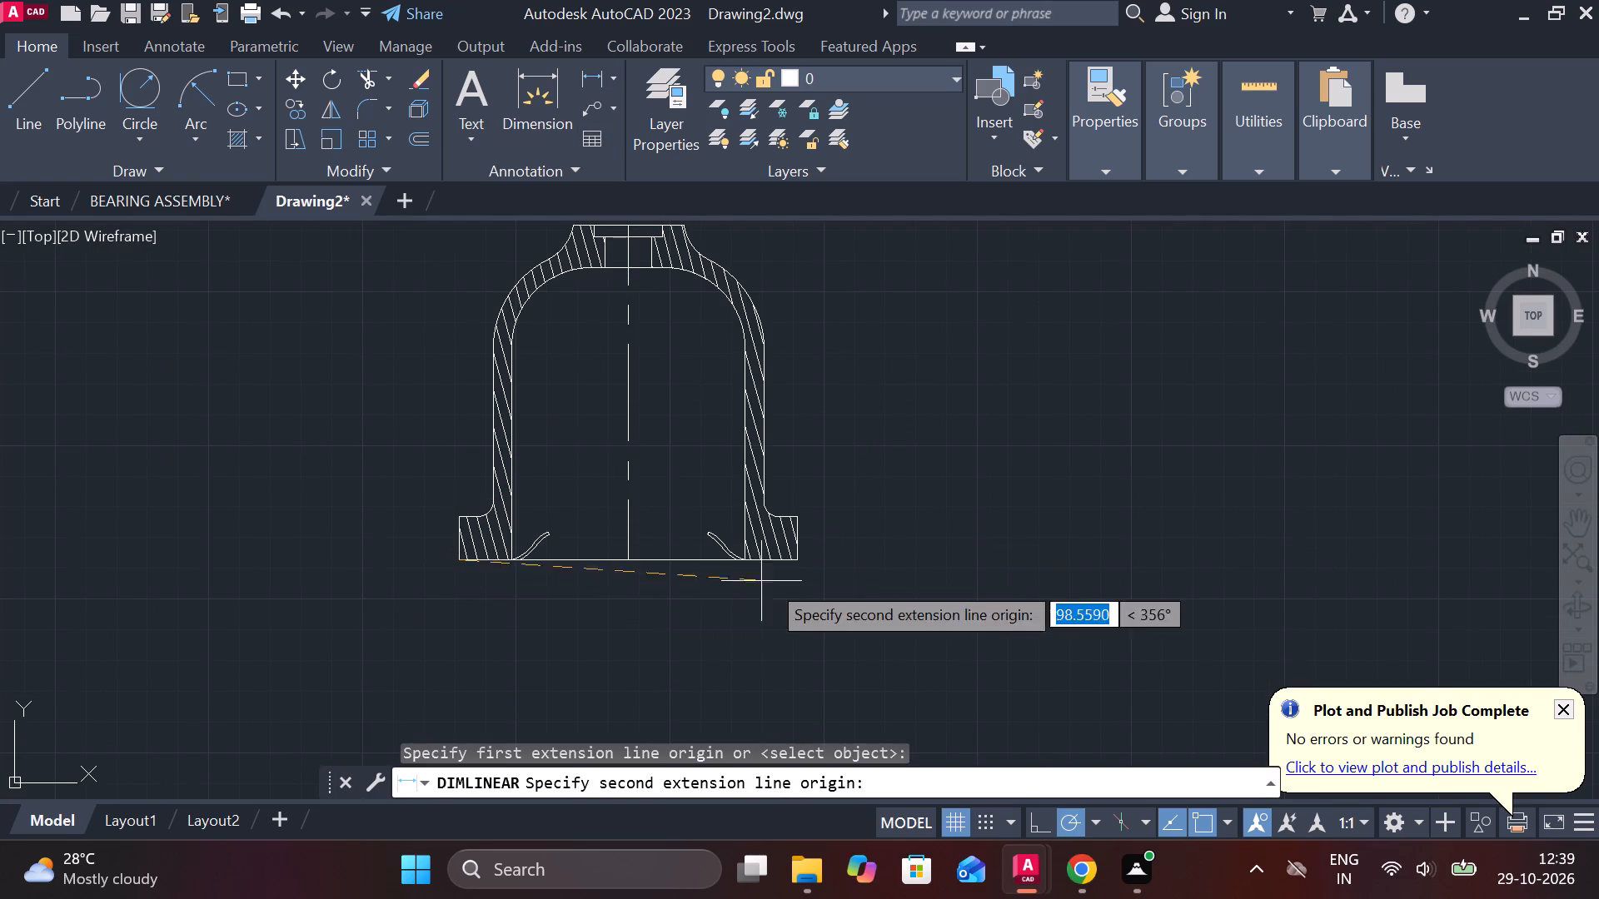
pyautogui.click(796, 567)
pyautogui.moveTo(676, 591); pyautogui.dragTo(691, 538, button='middle')
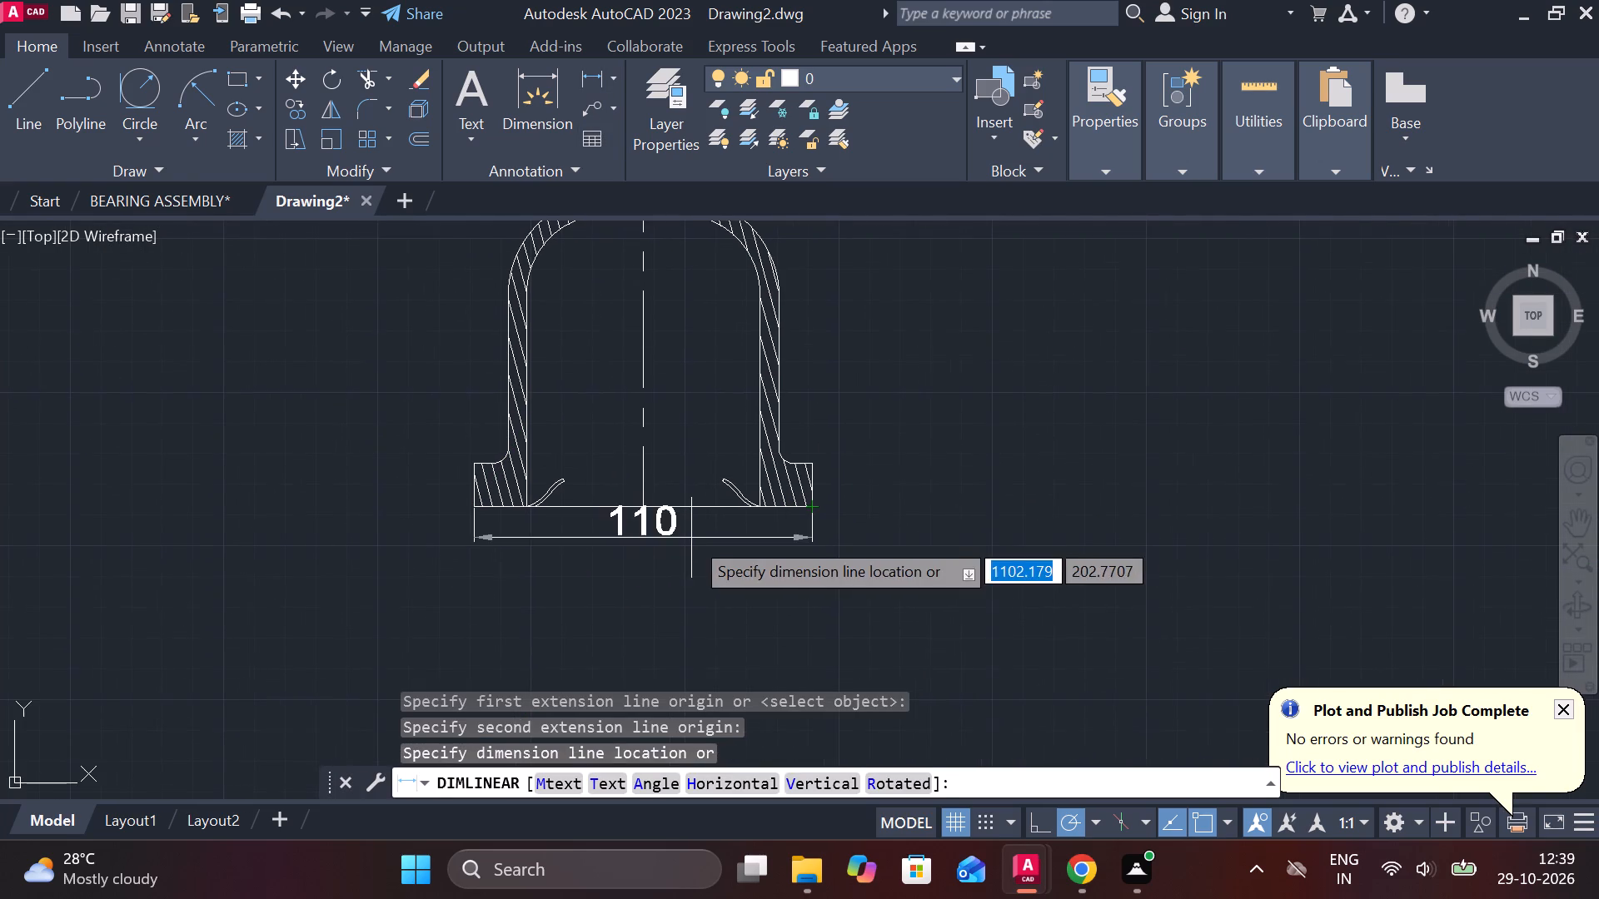
pyautogui.click(673, 573)
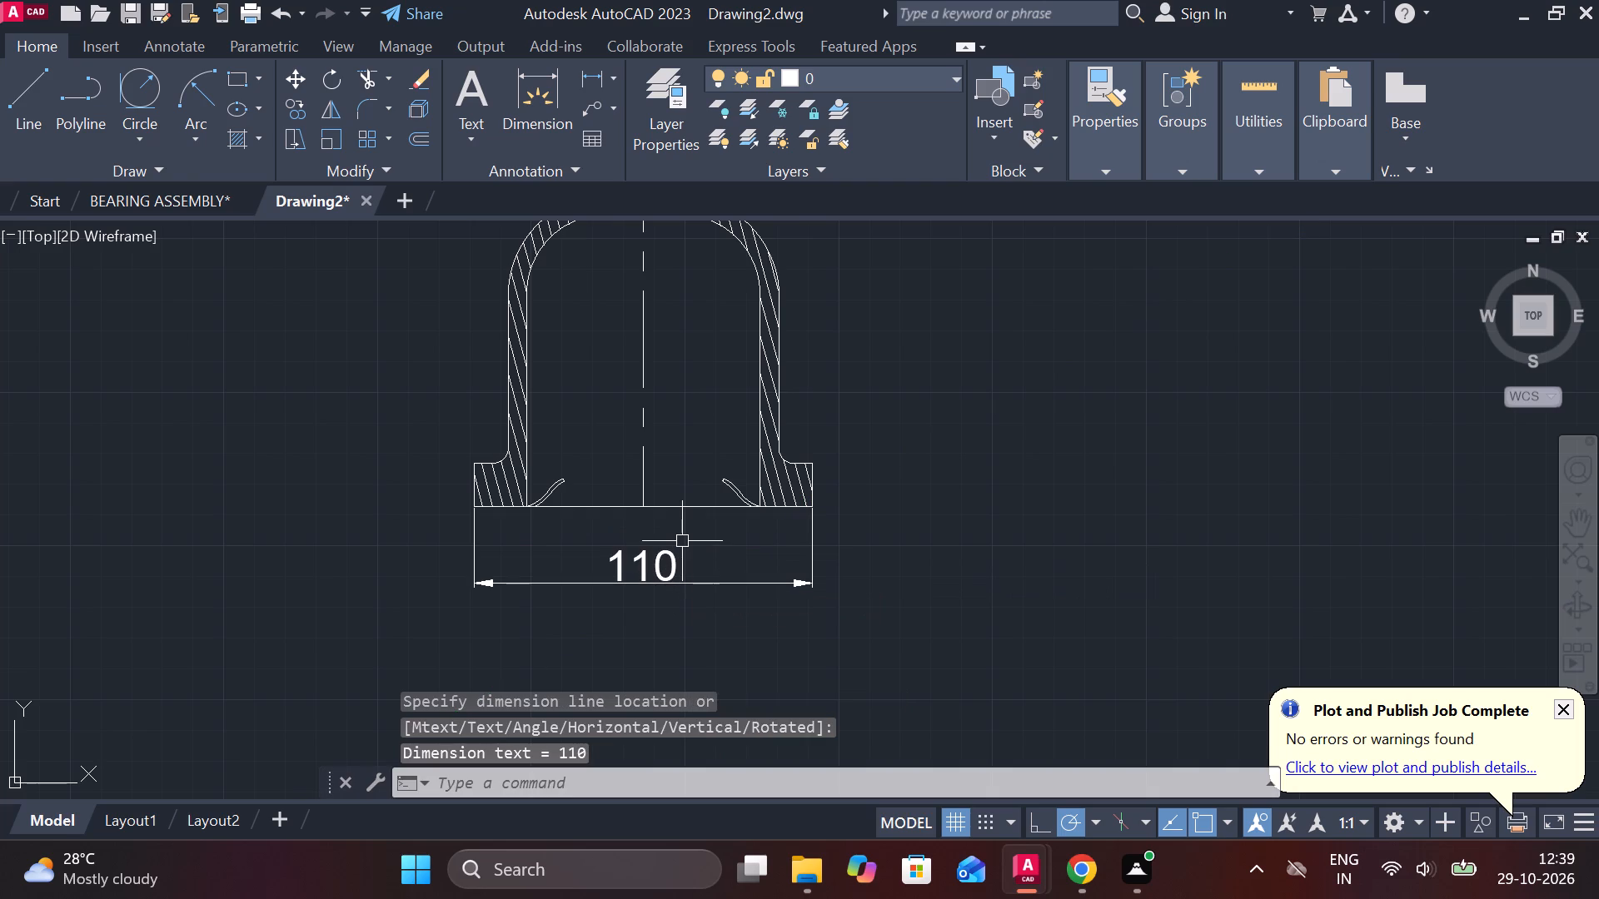
# Add a linear dimension for the outer width of the neck, placed above the section's top edge.
pyautogui.moveTo(685, 490); pyautogui.dragTo(685, 624, button='middle')
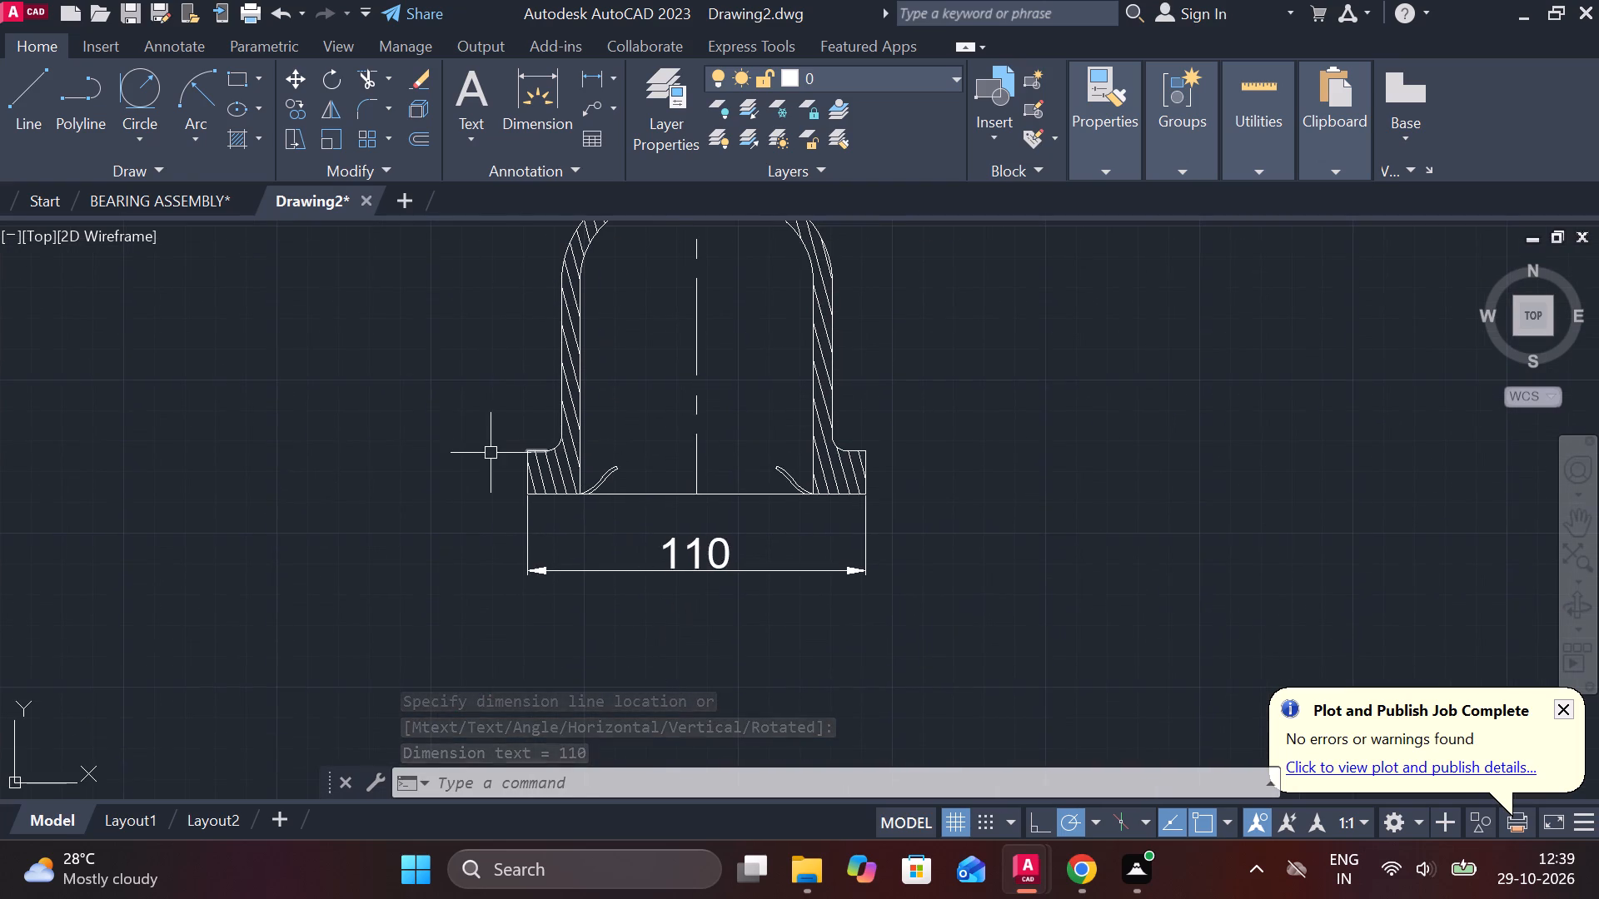
pyautogui.moveTo(487, 455); pyautogui.dragTo(506, 549, button='middle')
pyautogui.moveTo(792, 316); pyautogui.dragTo(773, 446, button='middle')
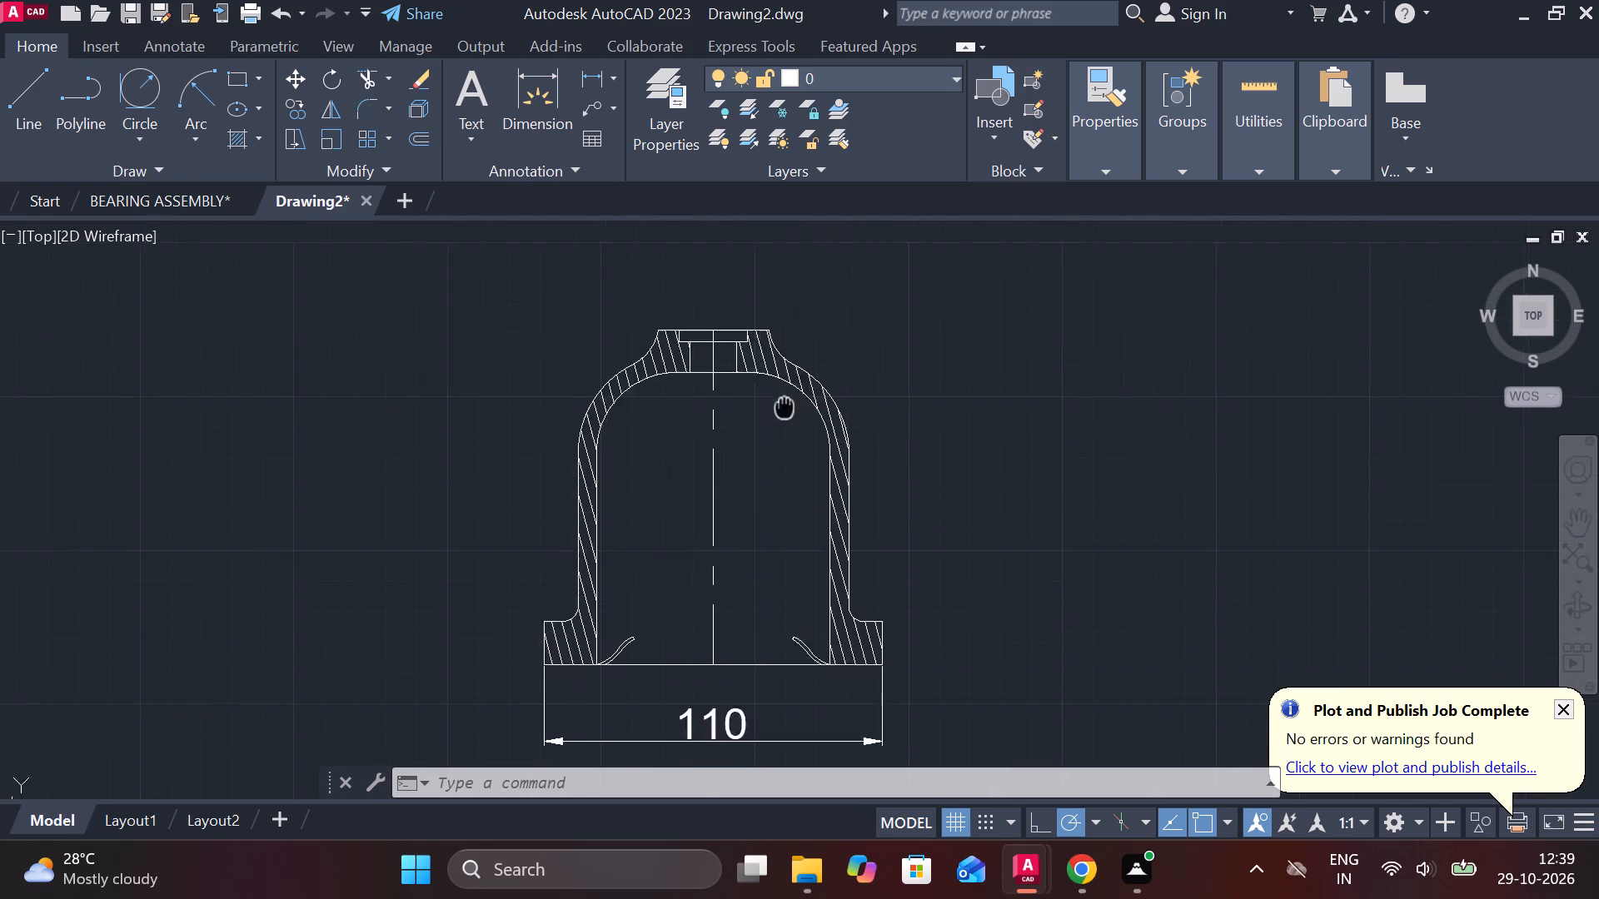
pyautogui.moveTo(773, 446); pyautogui.dragTo(766, 467, button='middle')
pyautogui.scroll(2, 728, 411)
pyautogui.press('space')
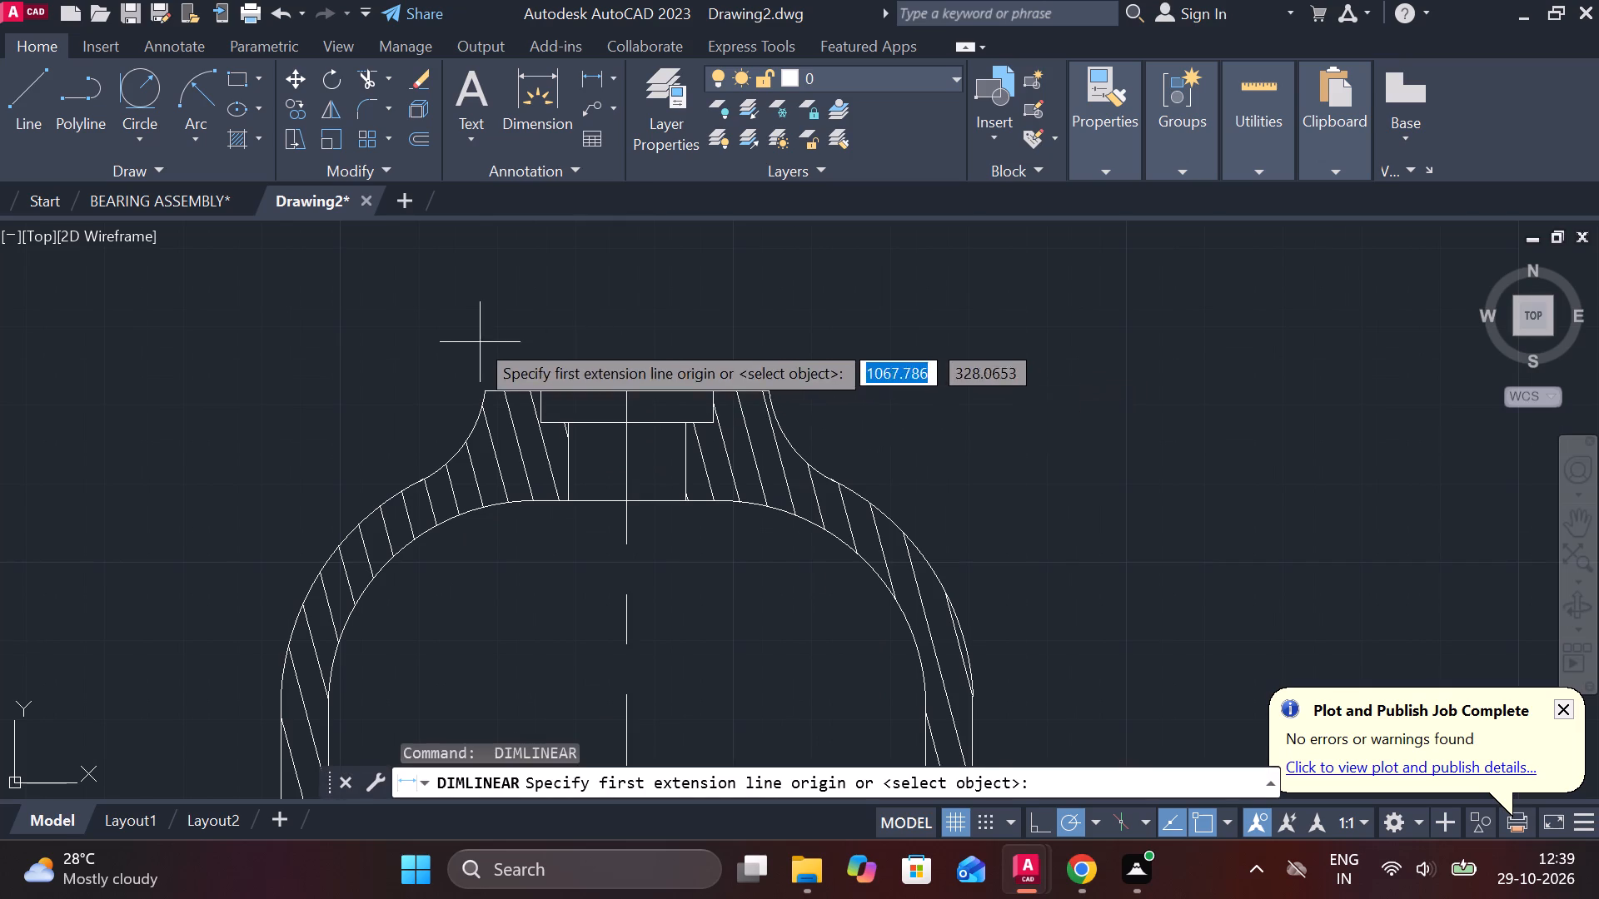
pyautogui.moveTo(482, 340); pyautogui.dragTo(519, 352, button='middle')
pyautogui.click(526, 393)
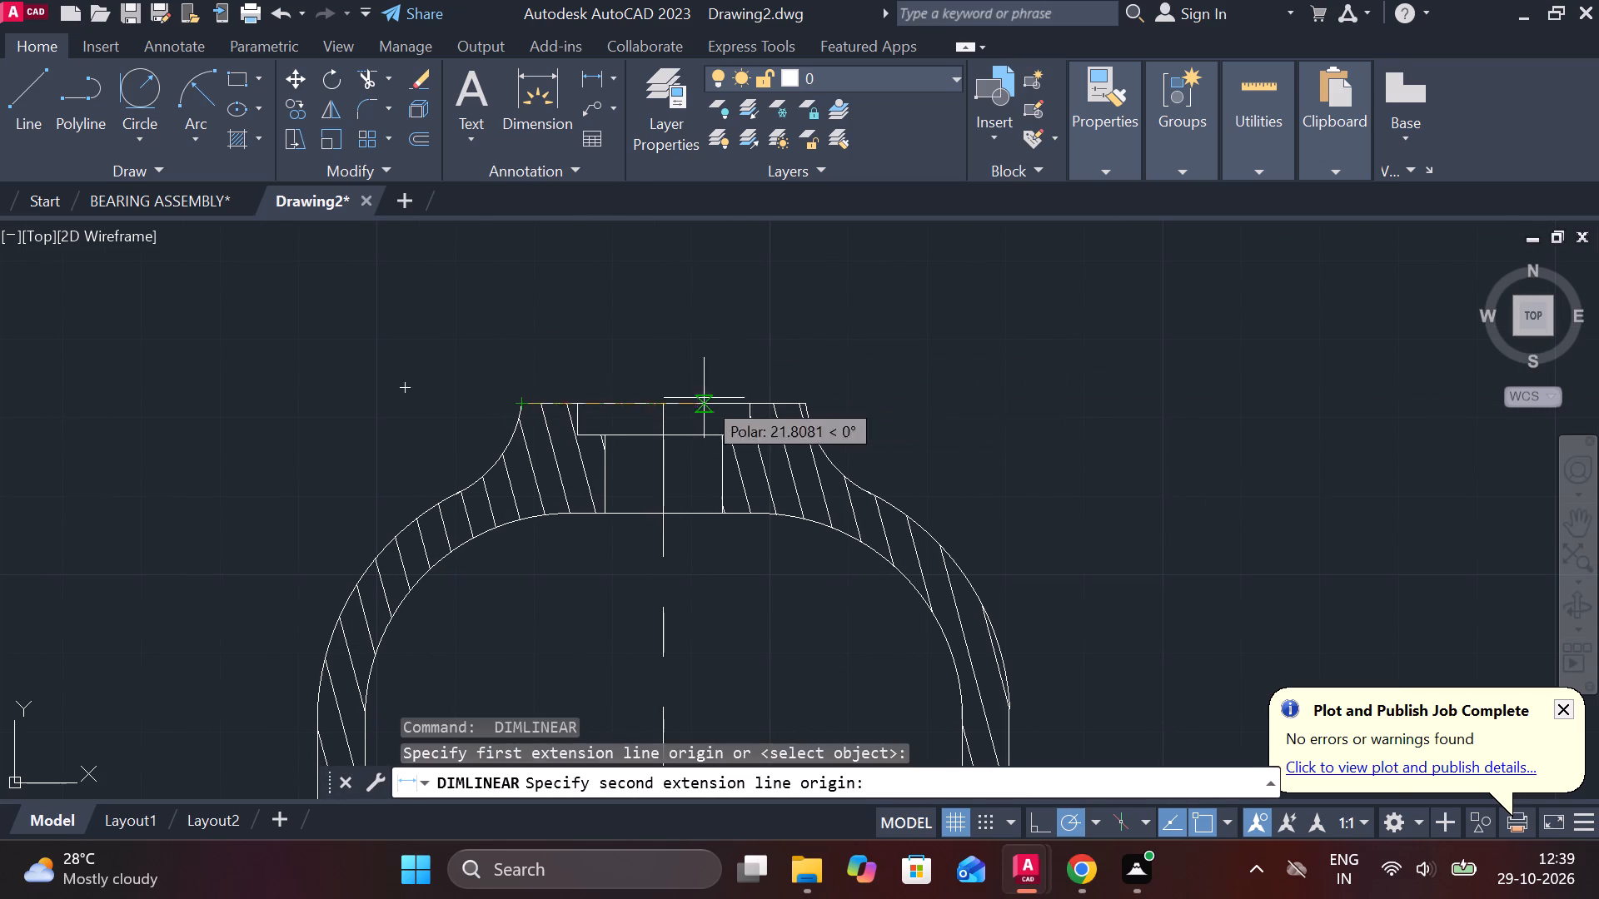
pyautogui.click(809, 406)
pyautogui.moveTo(726, 299); pyautogui.dragTo(732, 469, button='middle')
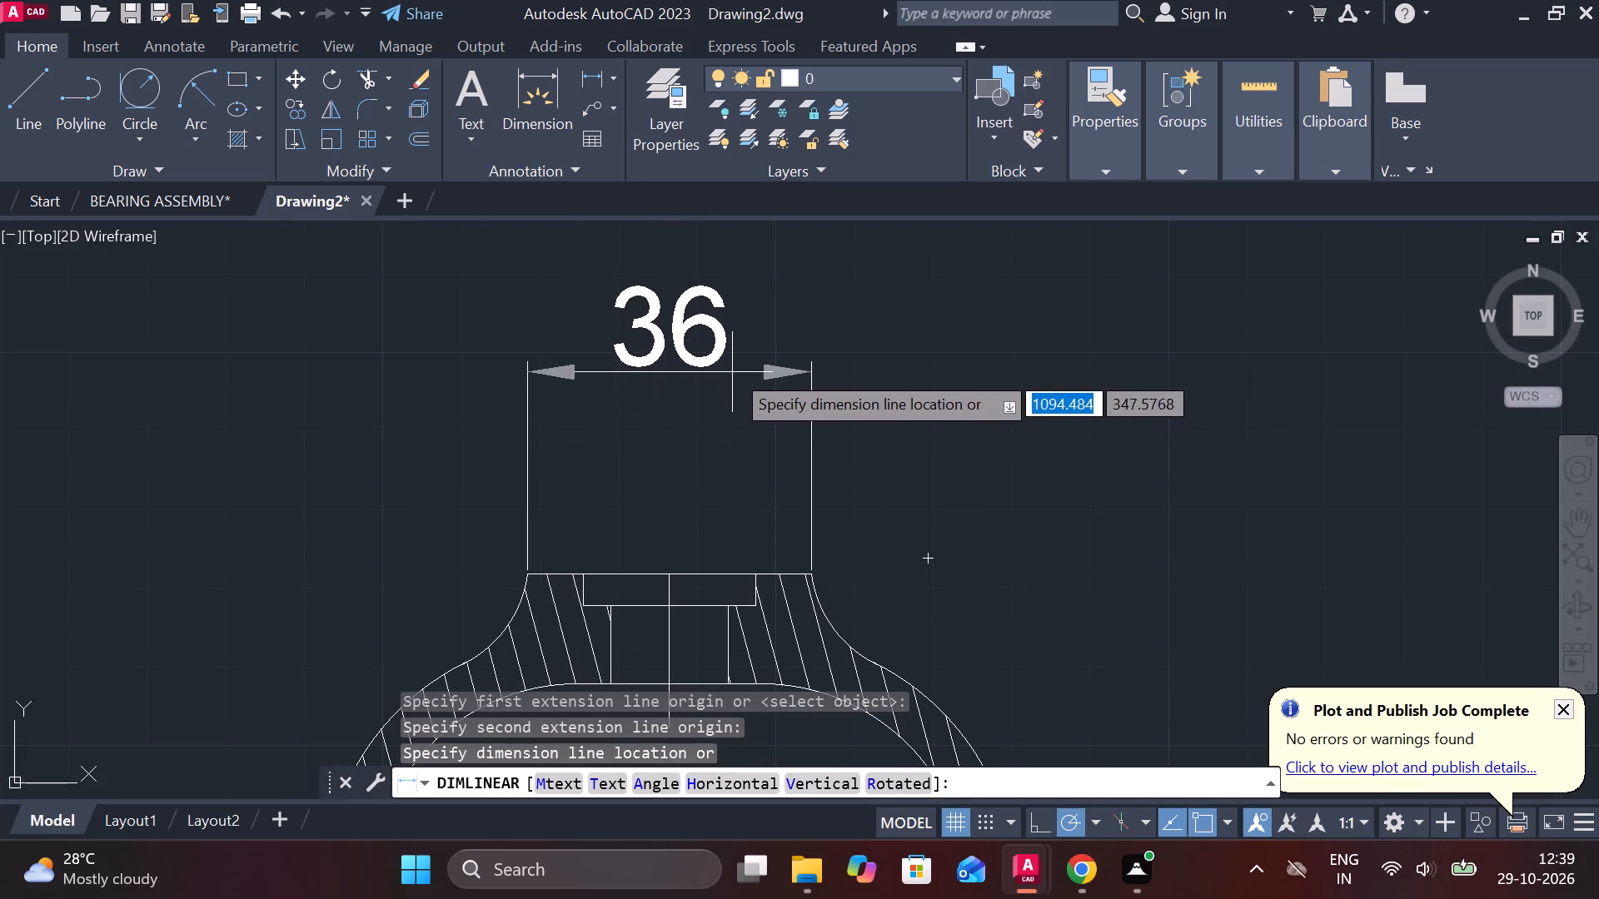
pyautogui.click(732, 340)
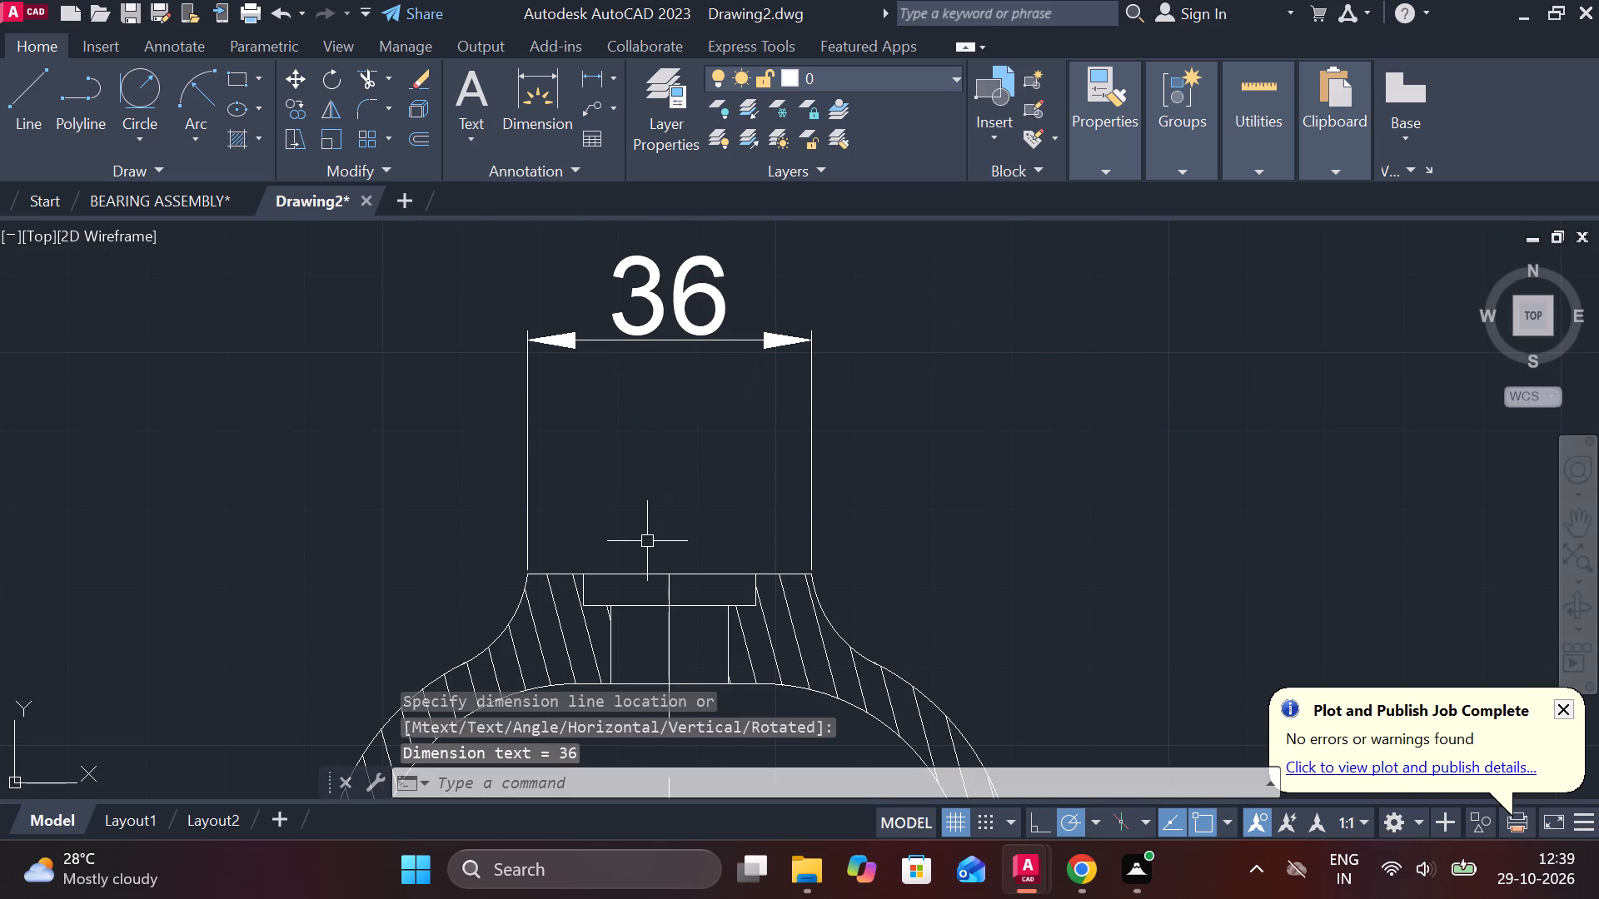
# Add a linear dimension for the counterbore width at the top of the neck, placed beneath the neck-width dimension.
pyautogui.moveTo(642, 533); pyautogui.dragTo(642, 452, button='middle')
pyautogui.press('space')
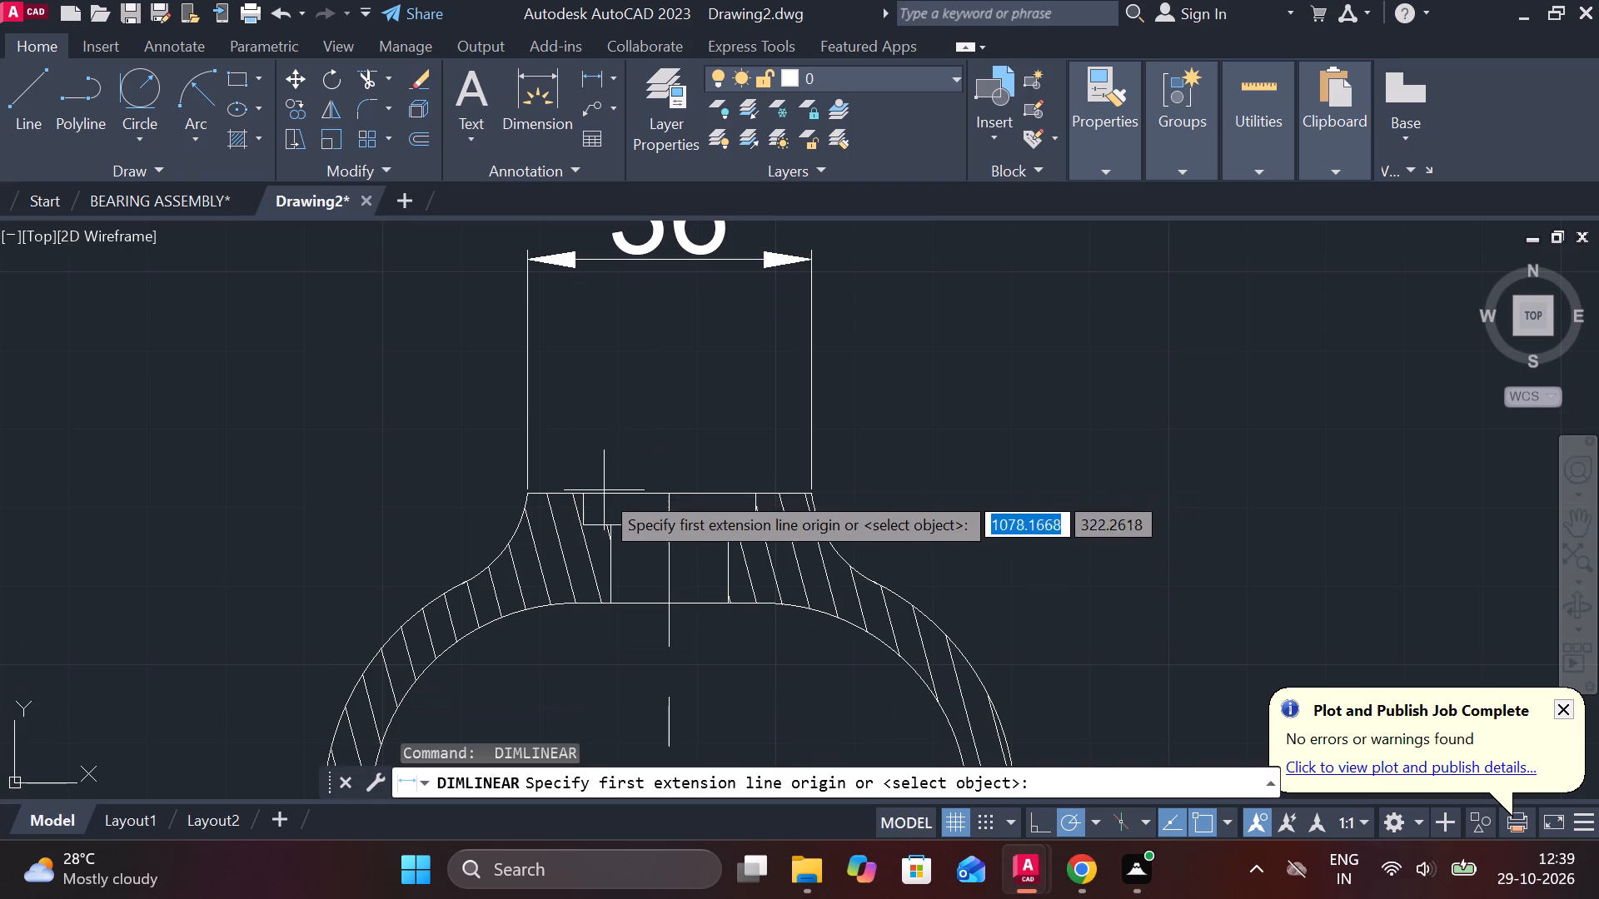
pyautogui.click(588, 493)
pyautogui.click(754, 491)
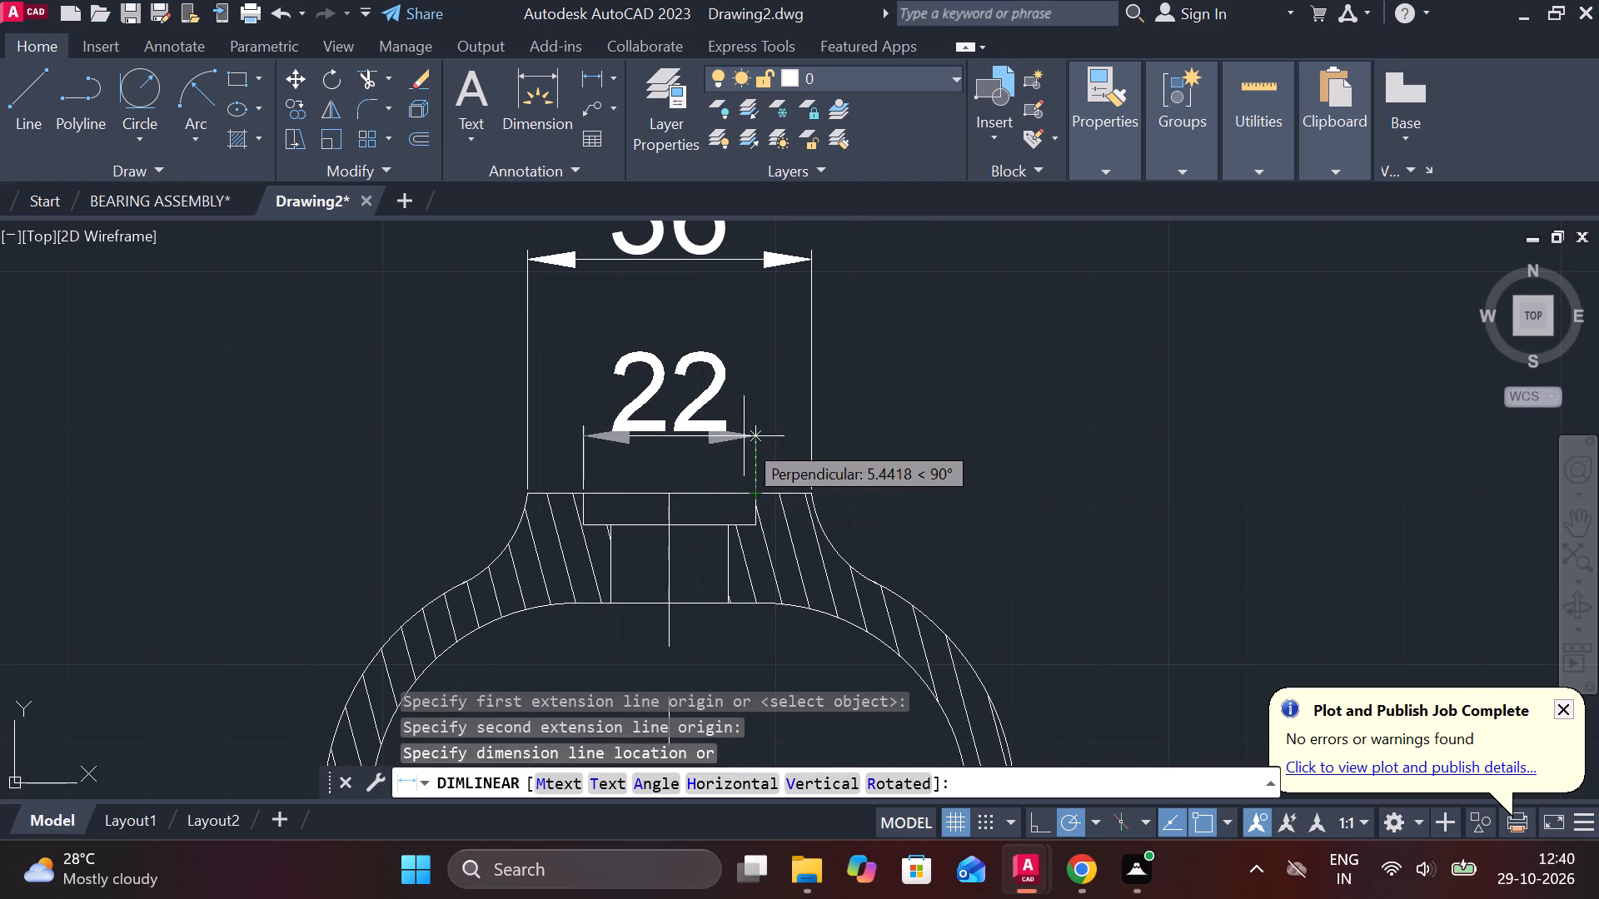
pyautogui.click(727, 384)
# Add a linear dimension for the narrower bore below the counterbore, placed beneath the counterbore-width dimension.
pyautogui.press('space')
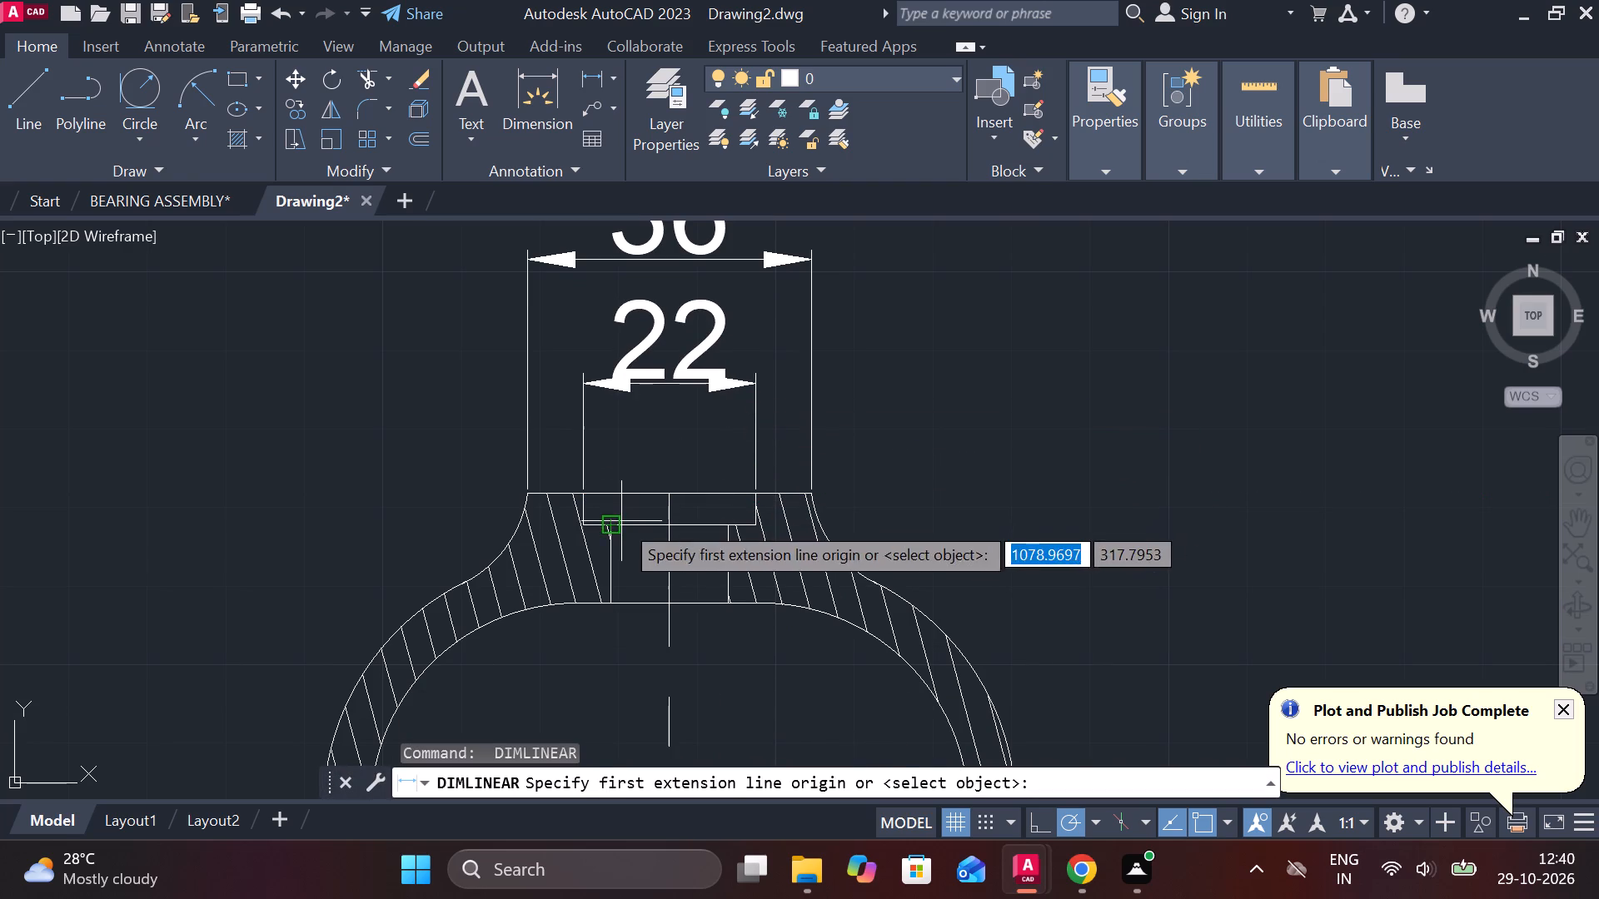
pyautogui.click(621, 521)
pyautogui.click(731, 526)
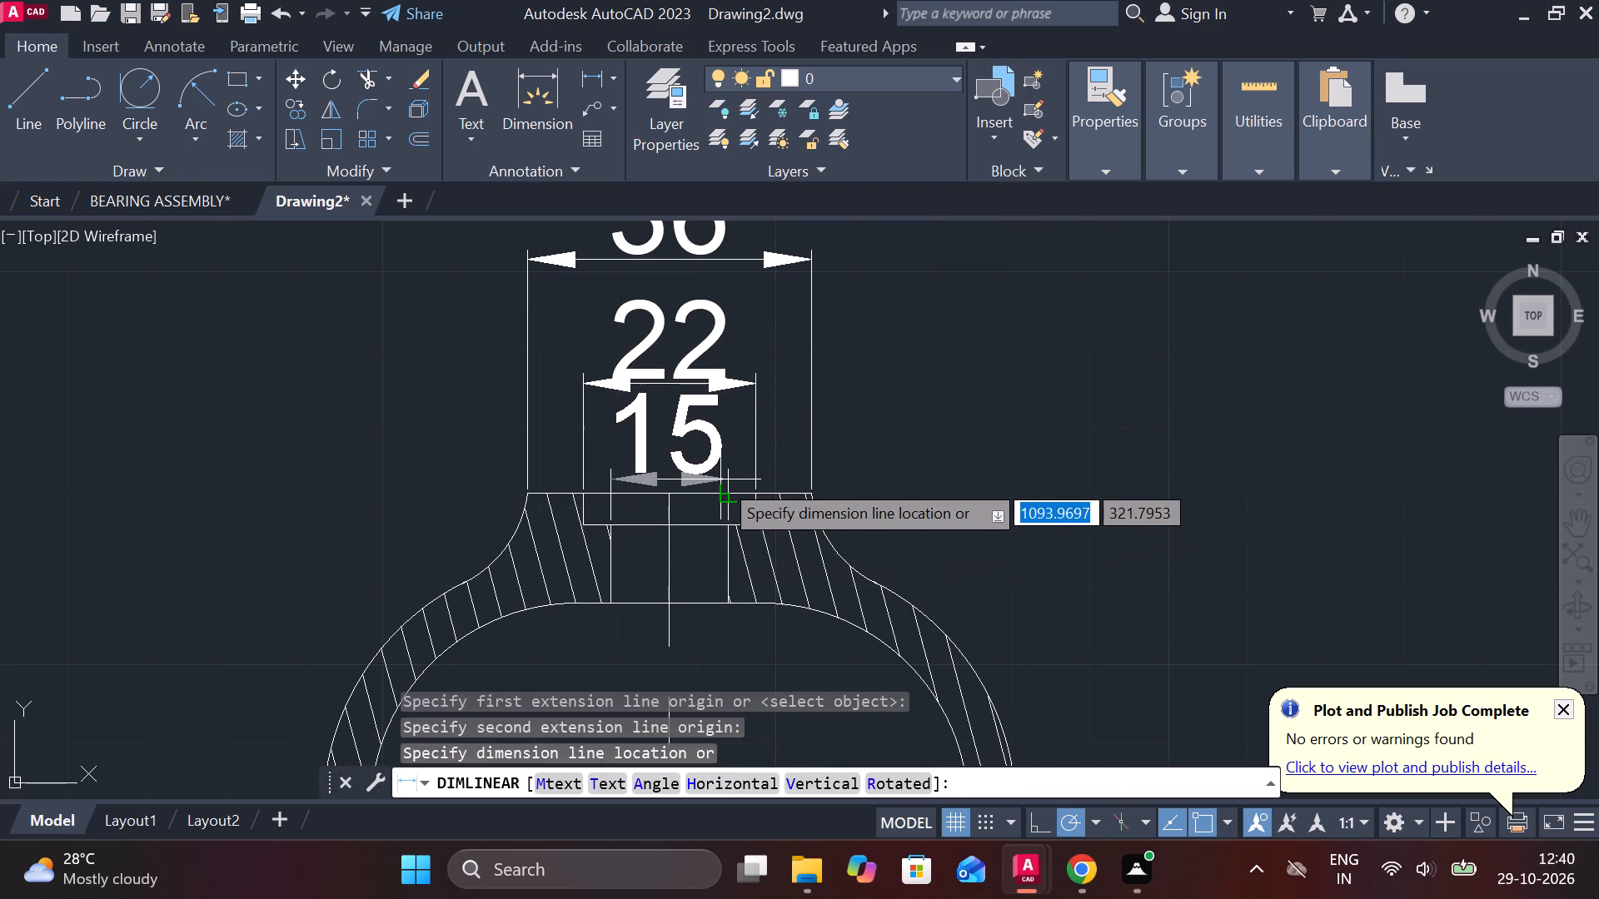
pyautogui.click(720, 479)
pyautogui.moveTo(735, 467); pyautogui.dragTo(744, 584, button='middle')
pyautogui.press('Escape')
# Raise the neck, counterbore and bore width dimensions above the part so that the three are spaced clearly apart.
pyautogui.scroll(-2, 716, 360)
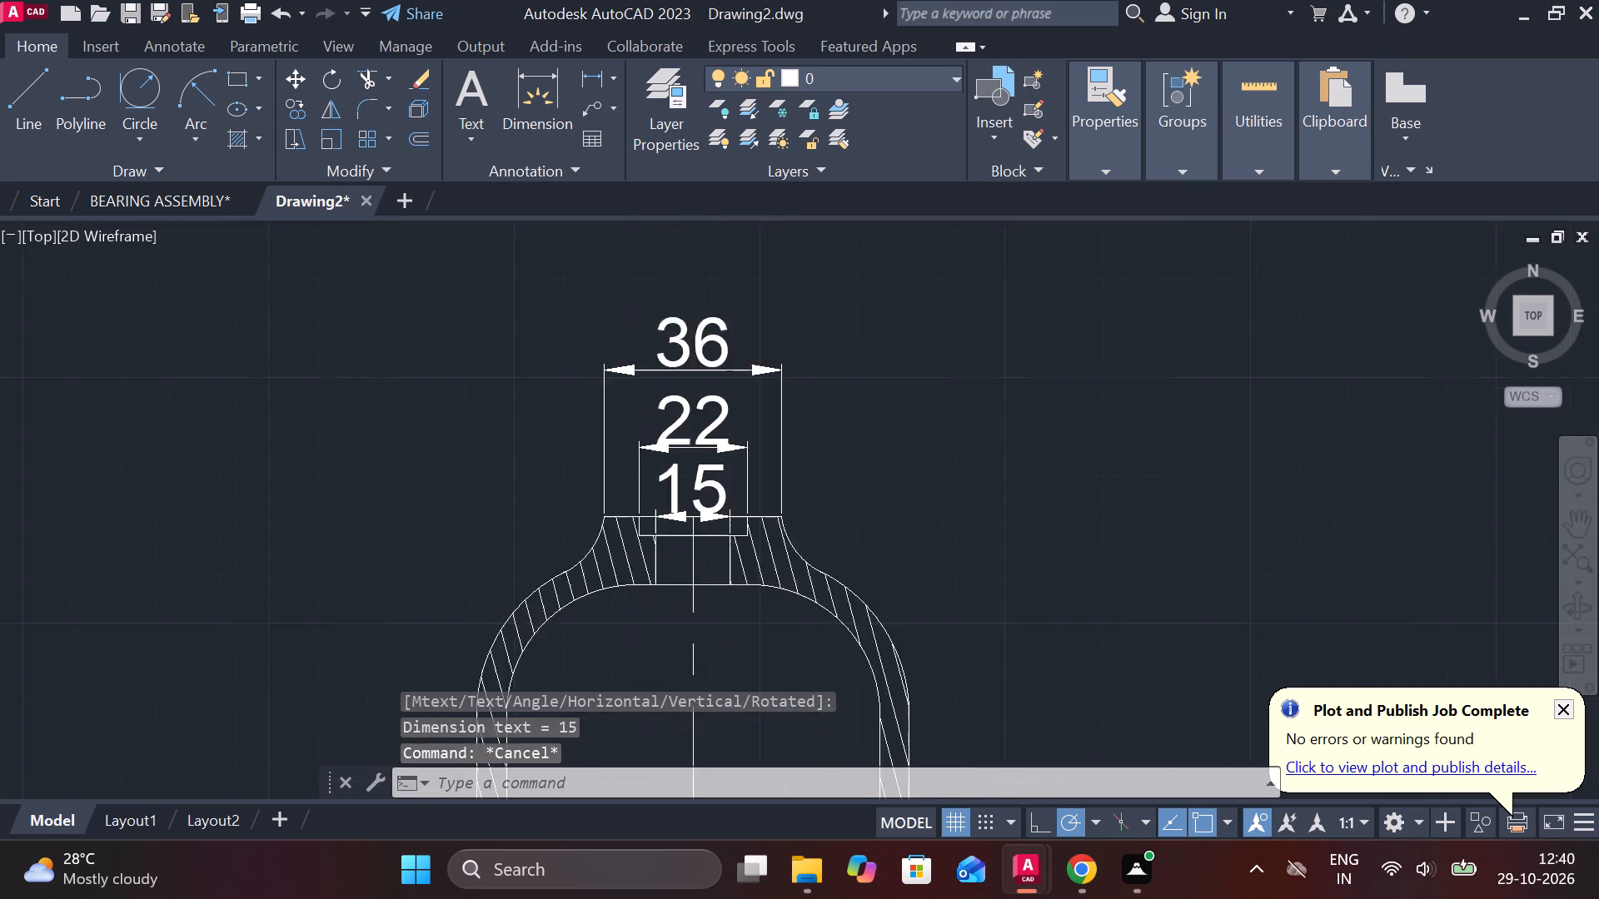
pyautogui.click(713, 356)
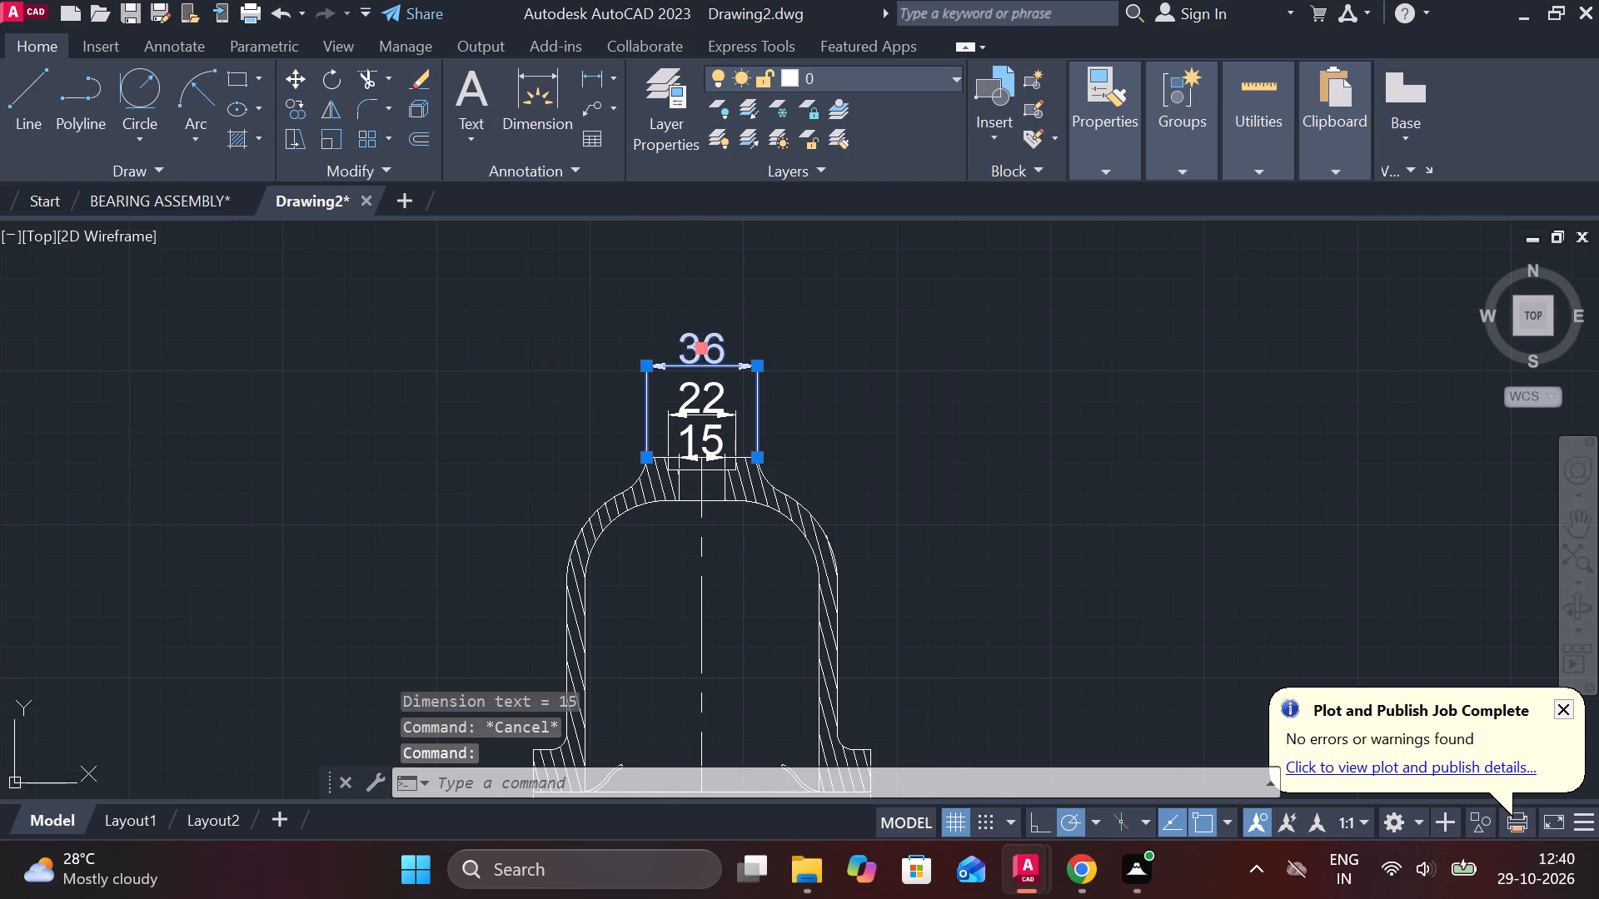
pyautogui.click(703, 353)
pyautogui.click(701, 301)
pyautogui.press('Escape')
pyautogui.click(705, 397)
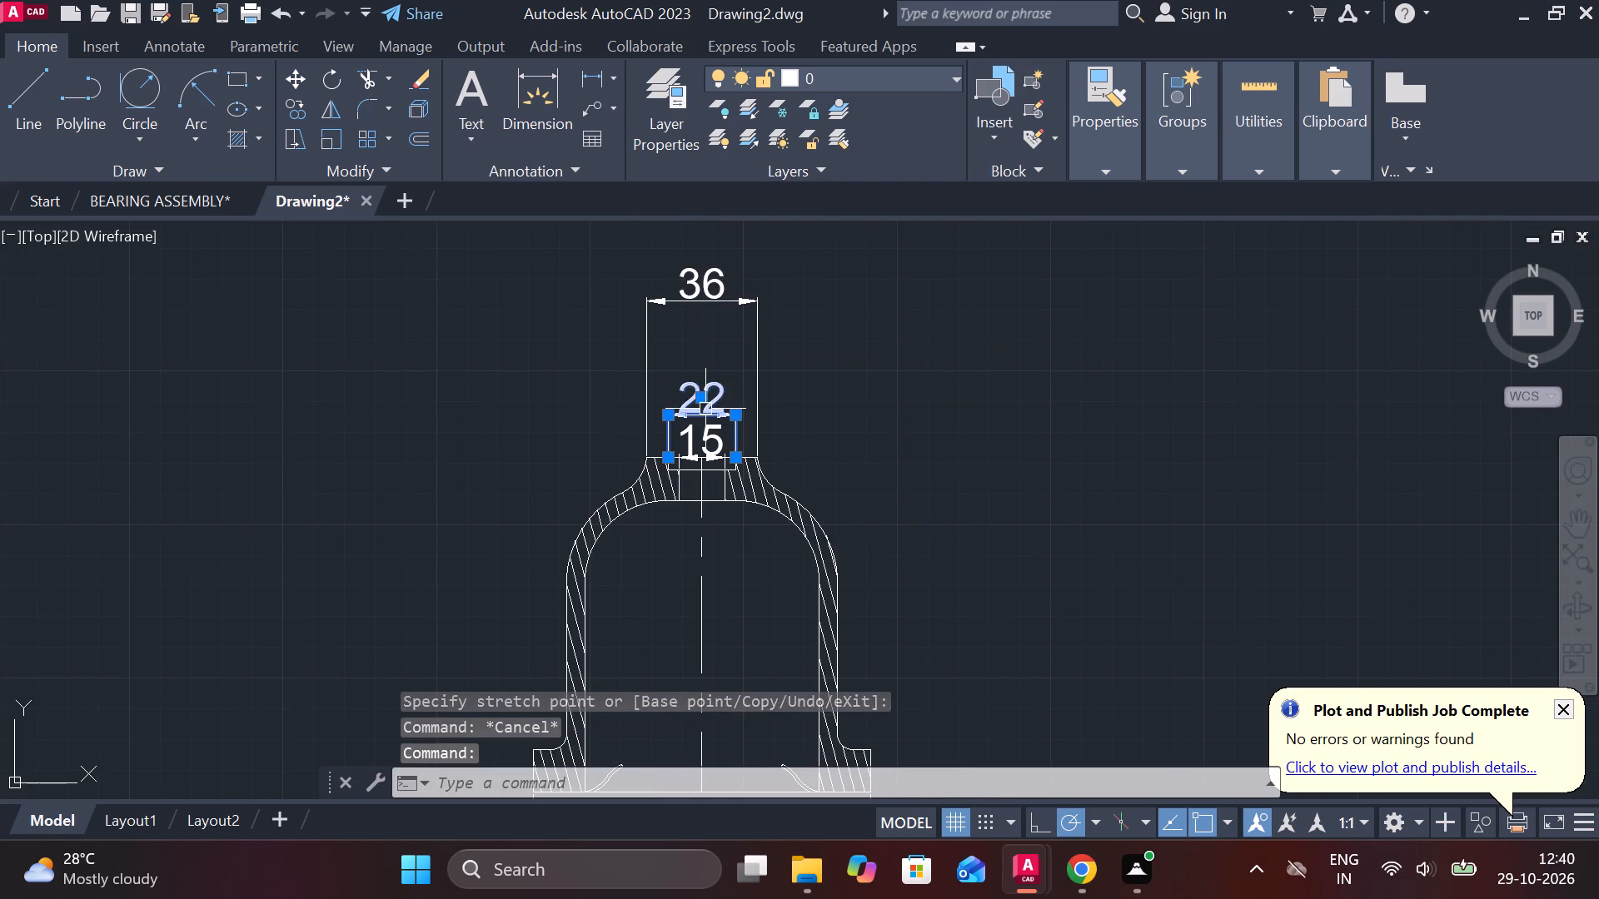
pyautogui.click(705, 395)
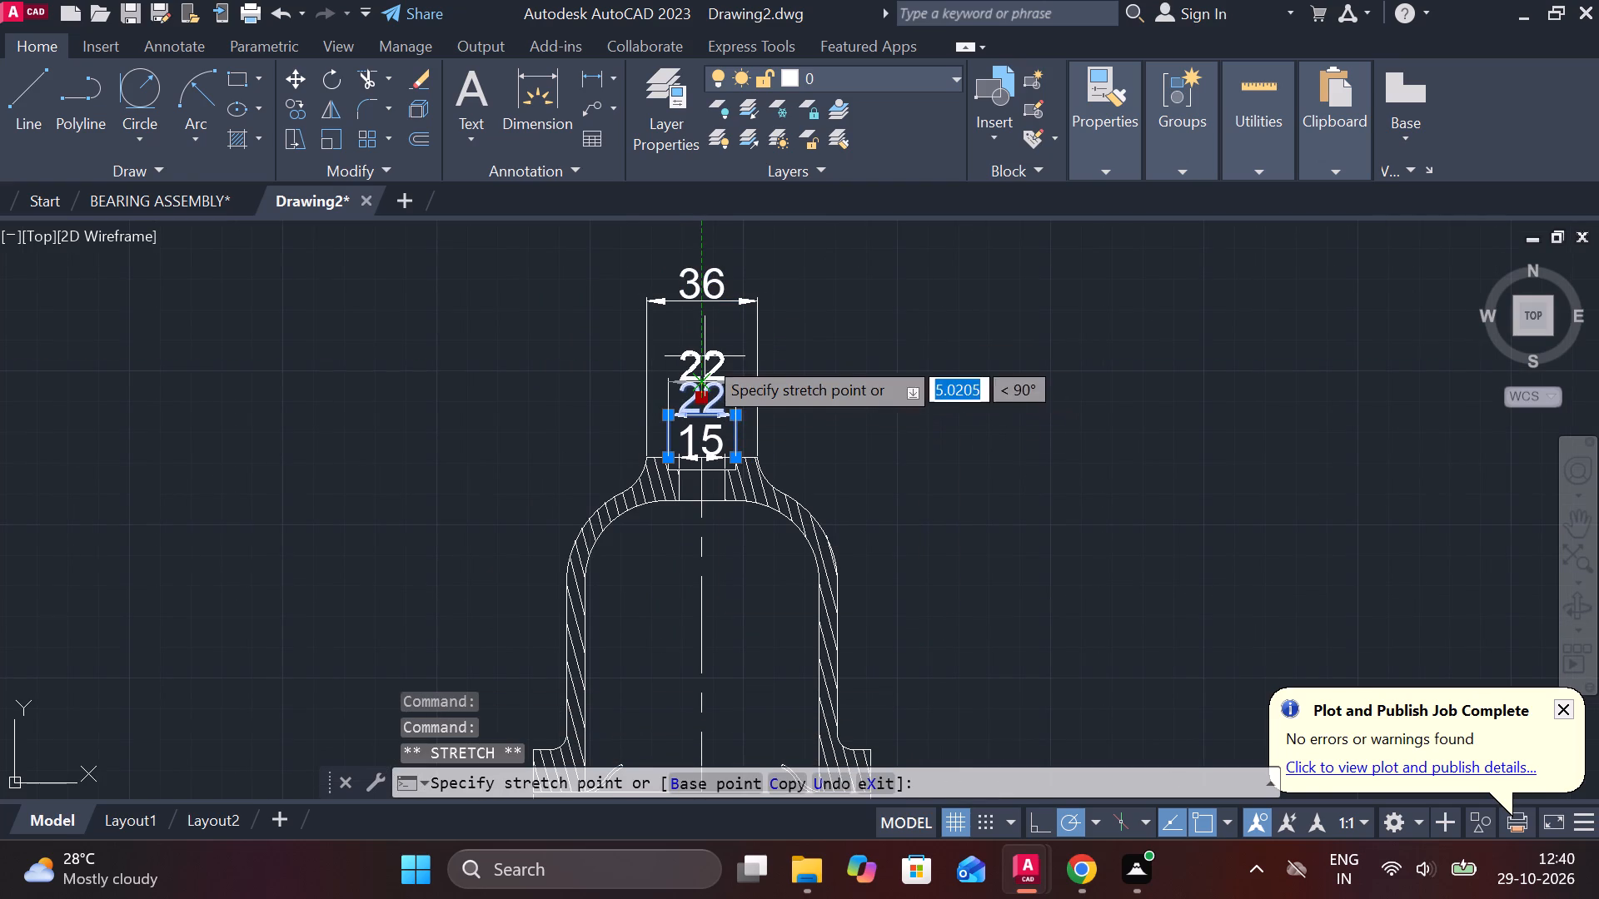
pyautogui.click(705, 356)
pyautogui.press('Escape')
pyautogui.click(718, 430)
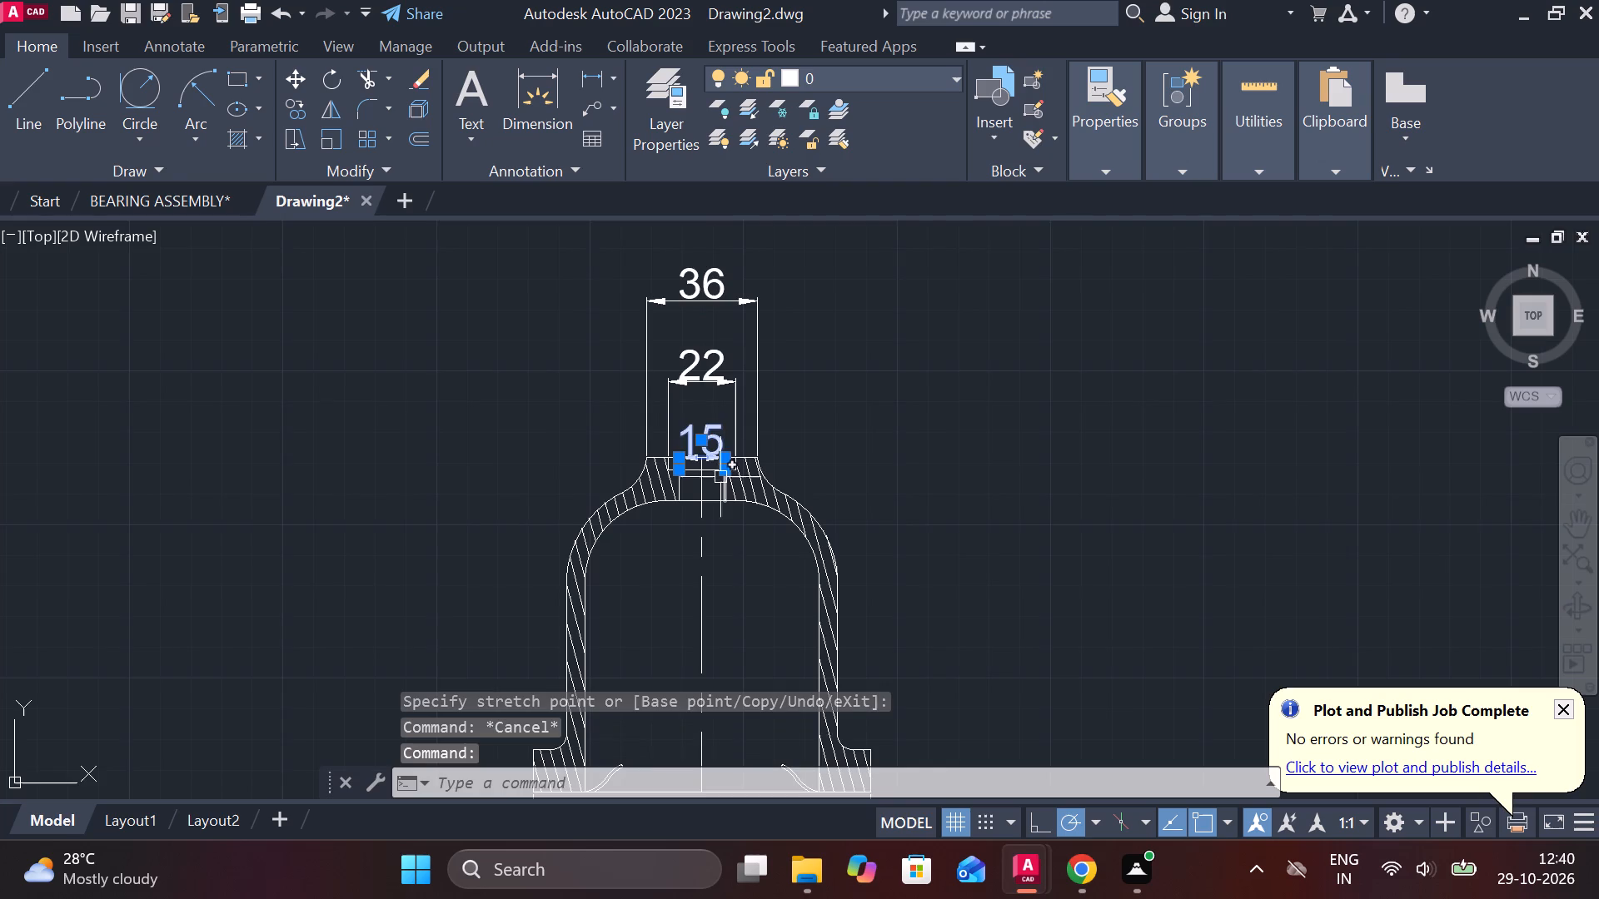
pyautogui.scroll(2, 720, 477)
pyautogui.click(674, 382)
pyautogui.click(674, 359)
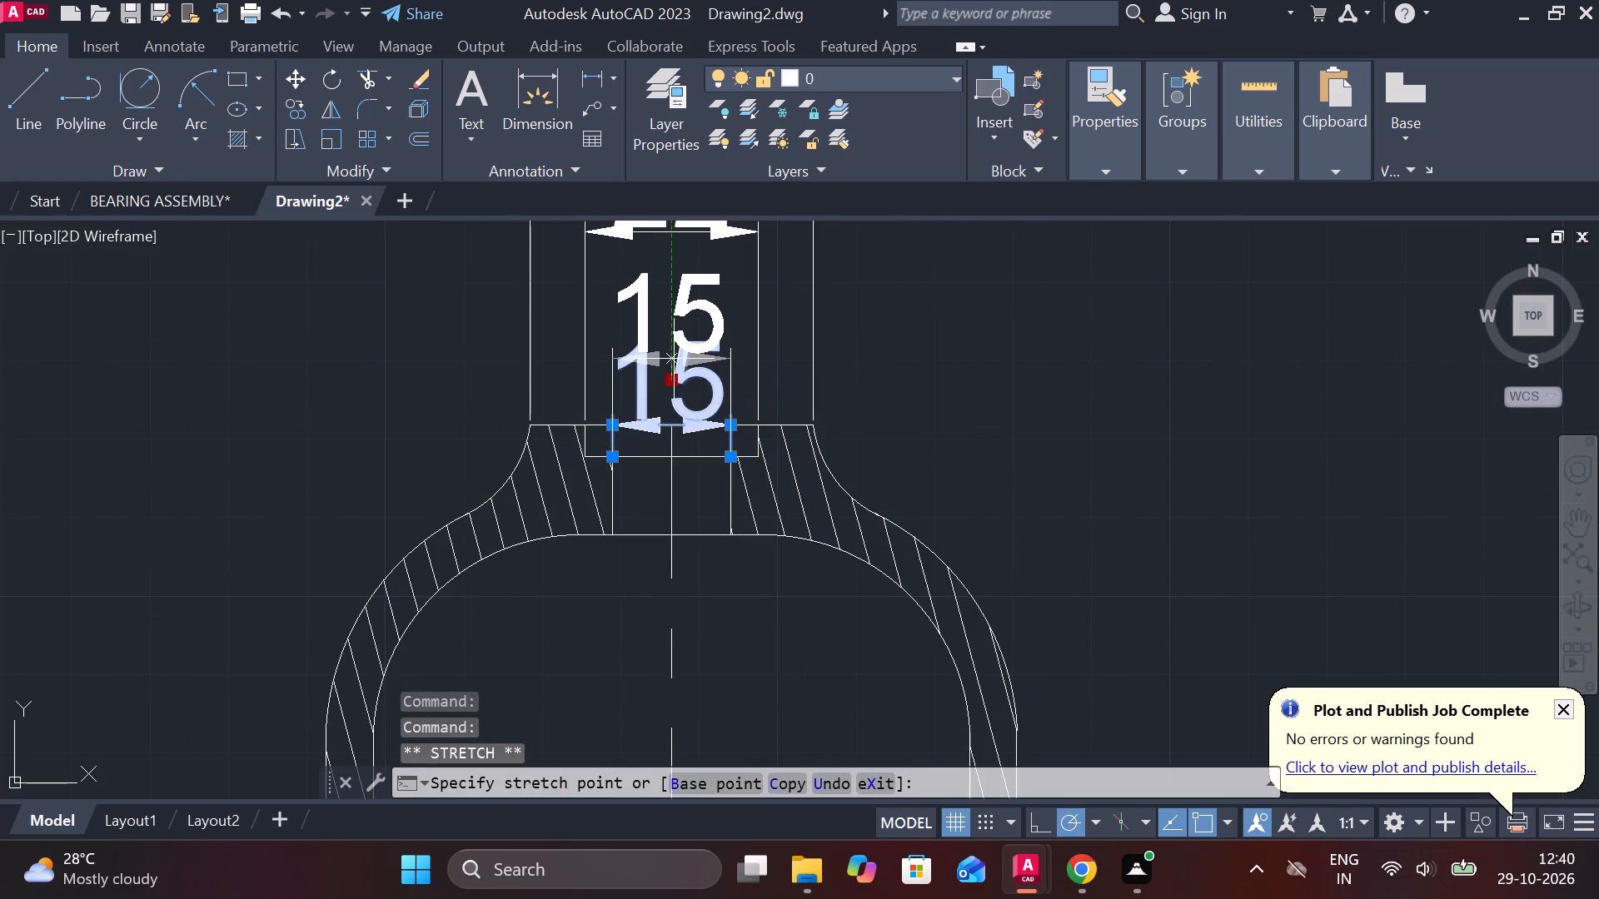
pyautogui.press('Escape')
# Add a diameter symbol in front of the bore's dimension text so it reads Ø15.
pyautogui.doubleClick(689, 322)
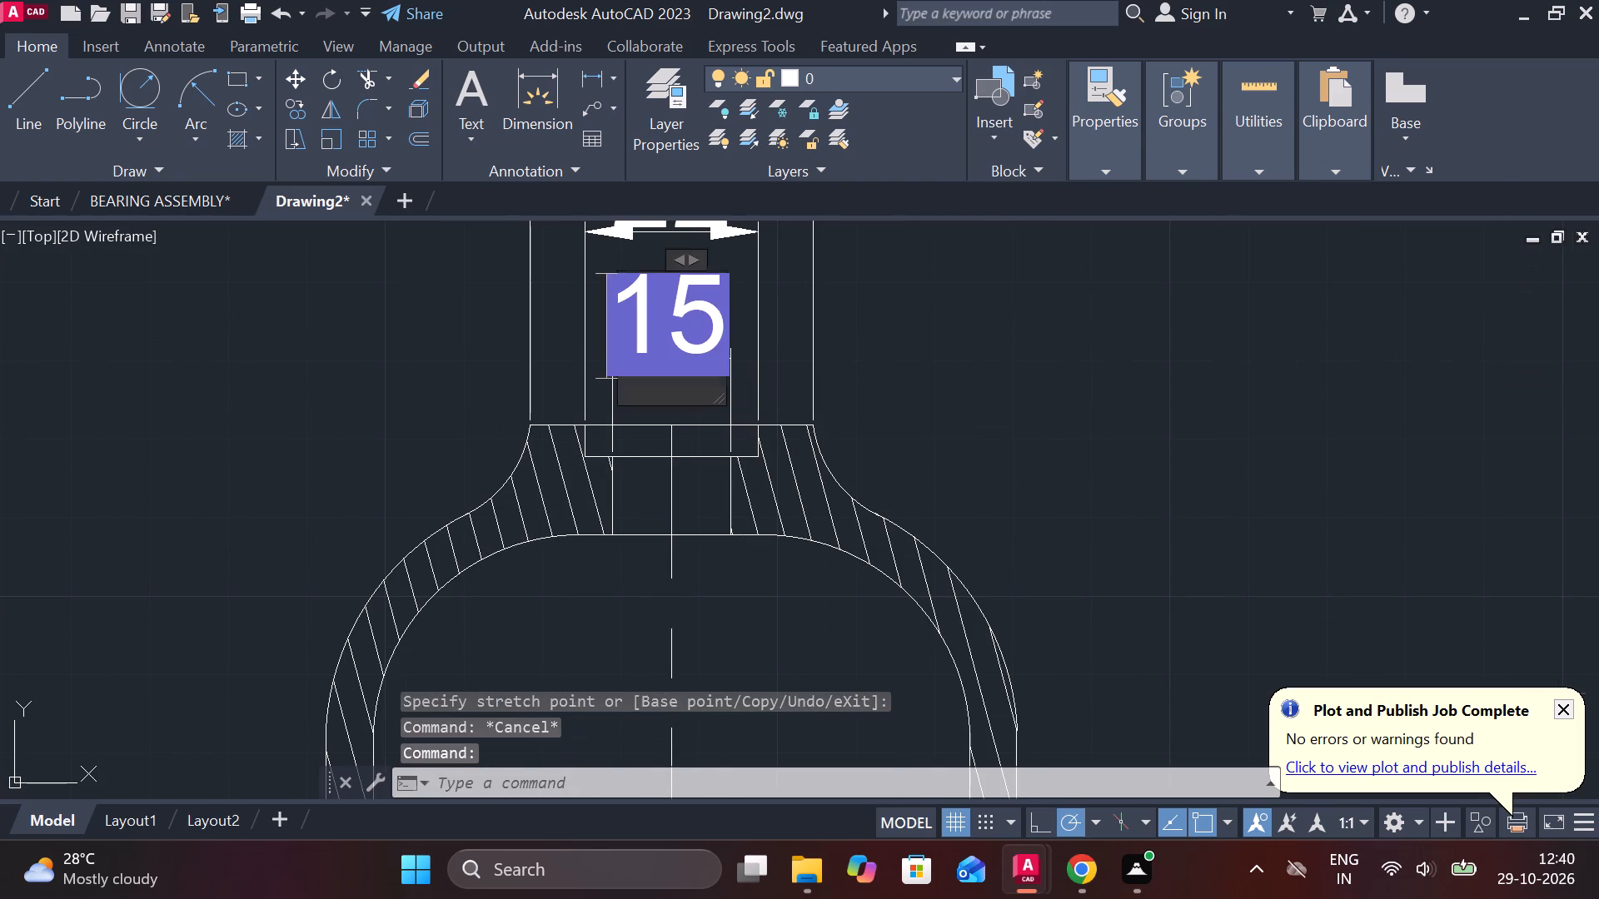
pyautogui.click(1061, 151)
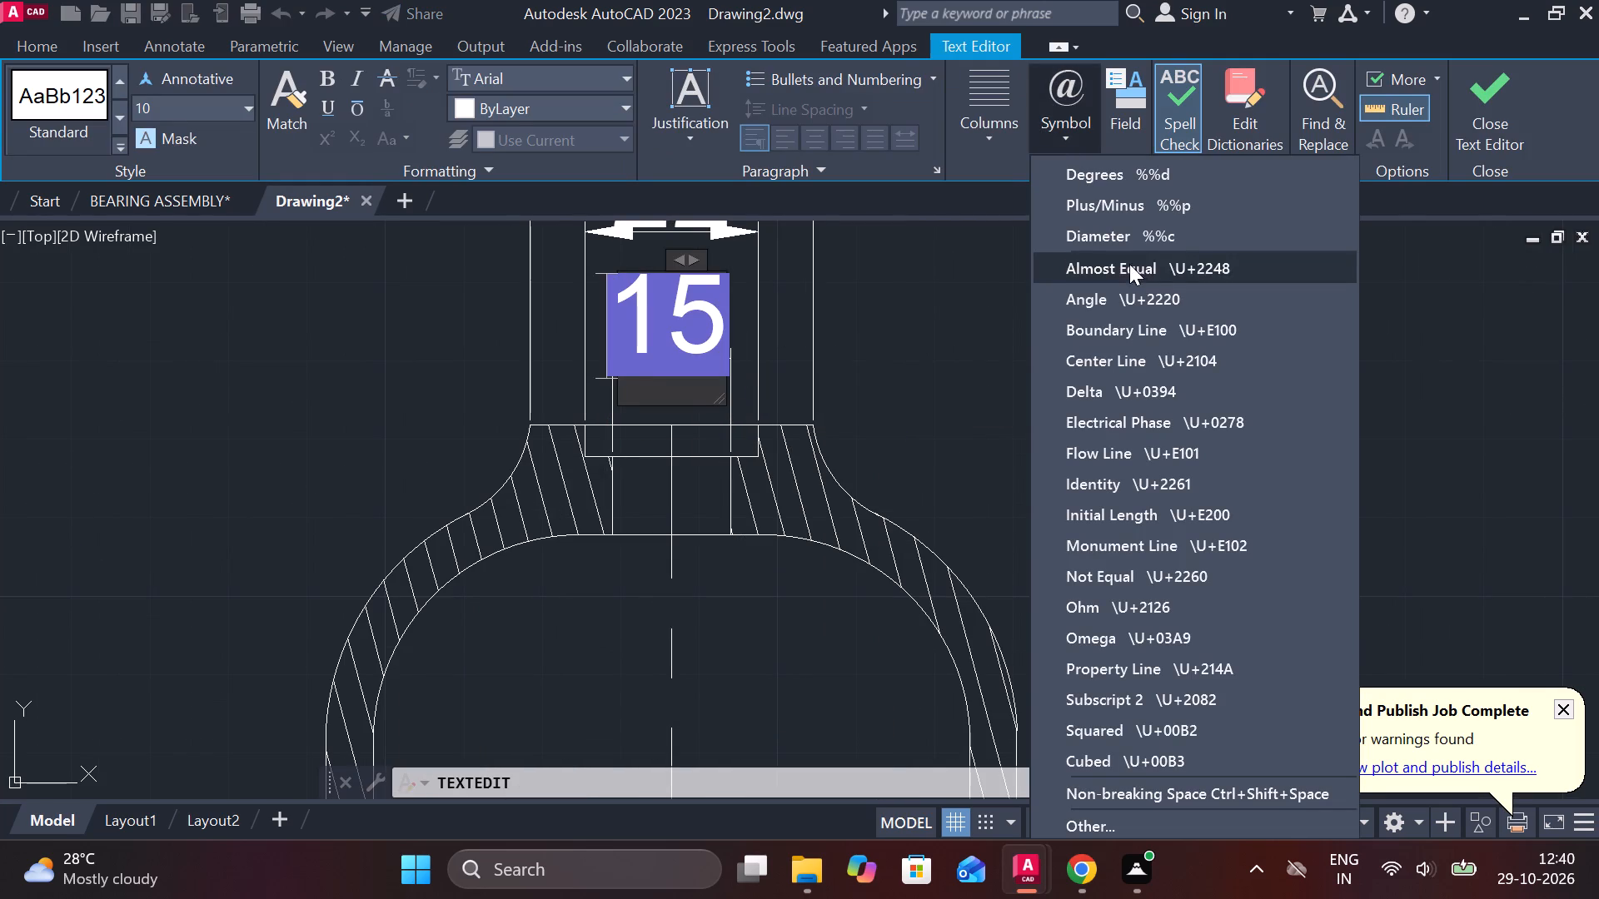
pyautogui.click(1116, 249)
pyautogui.click(1511, 99)
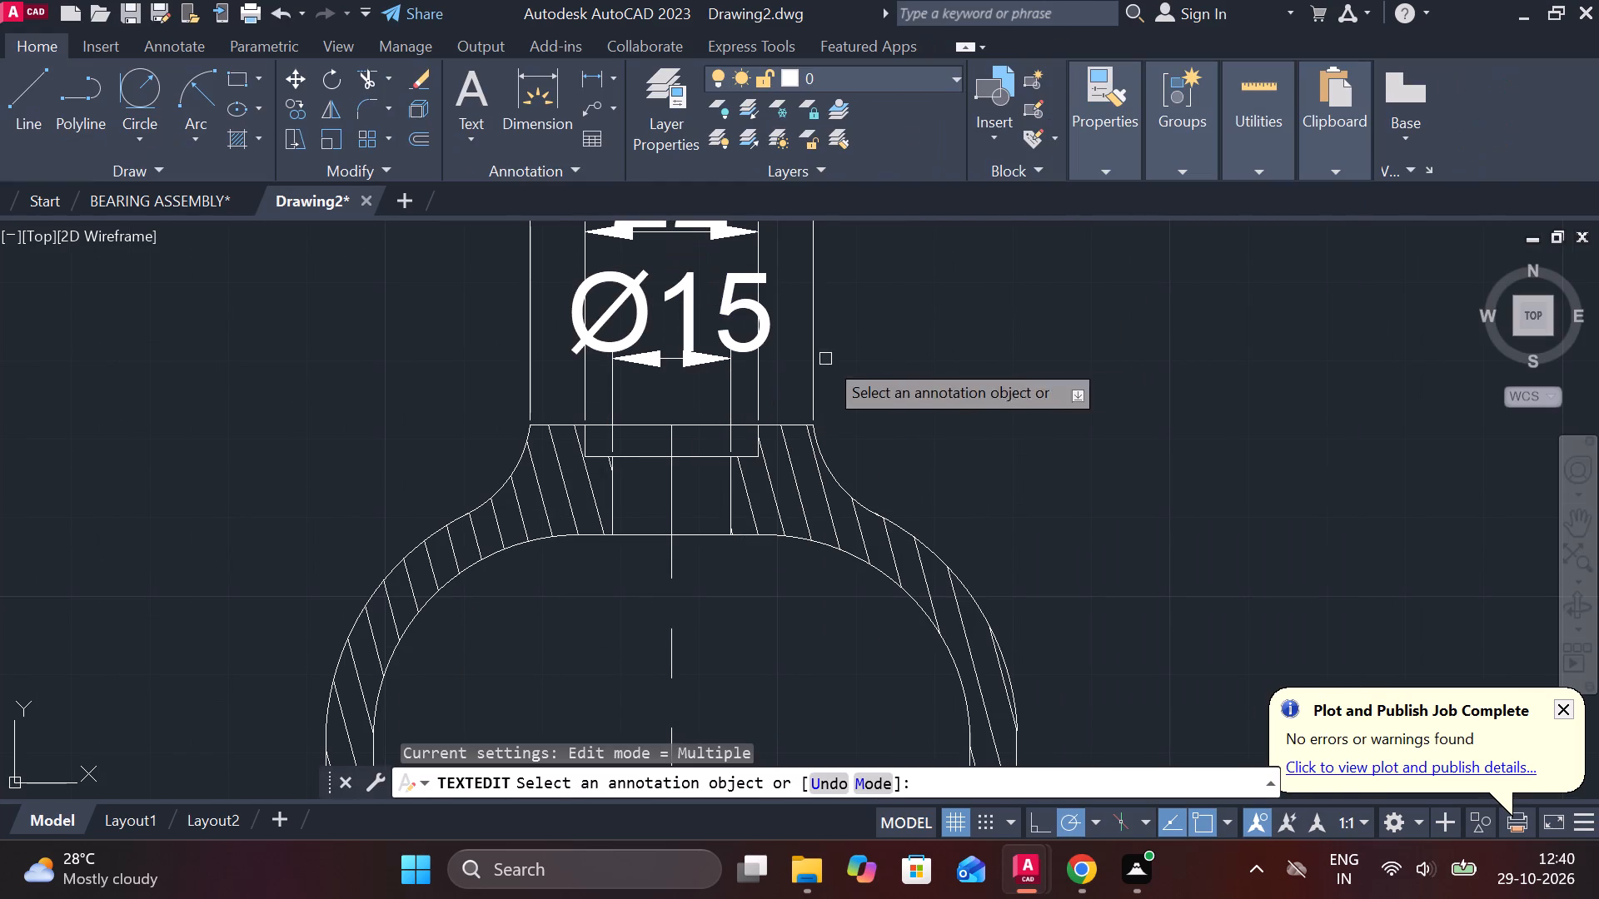
pyautogui.click(710, 355)
pyautogui.press('Escape')
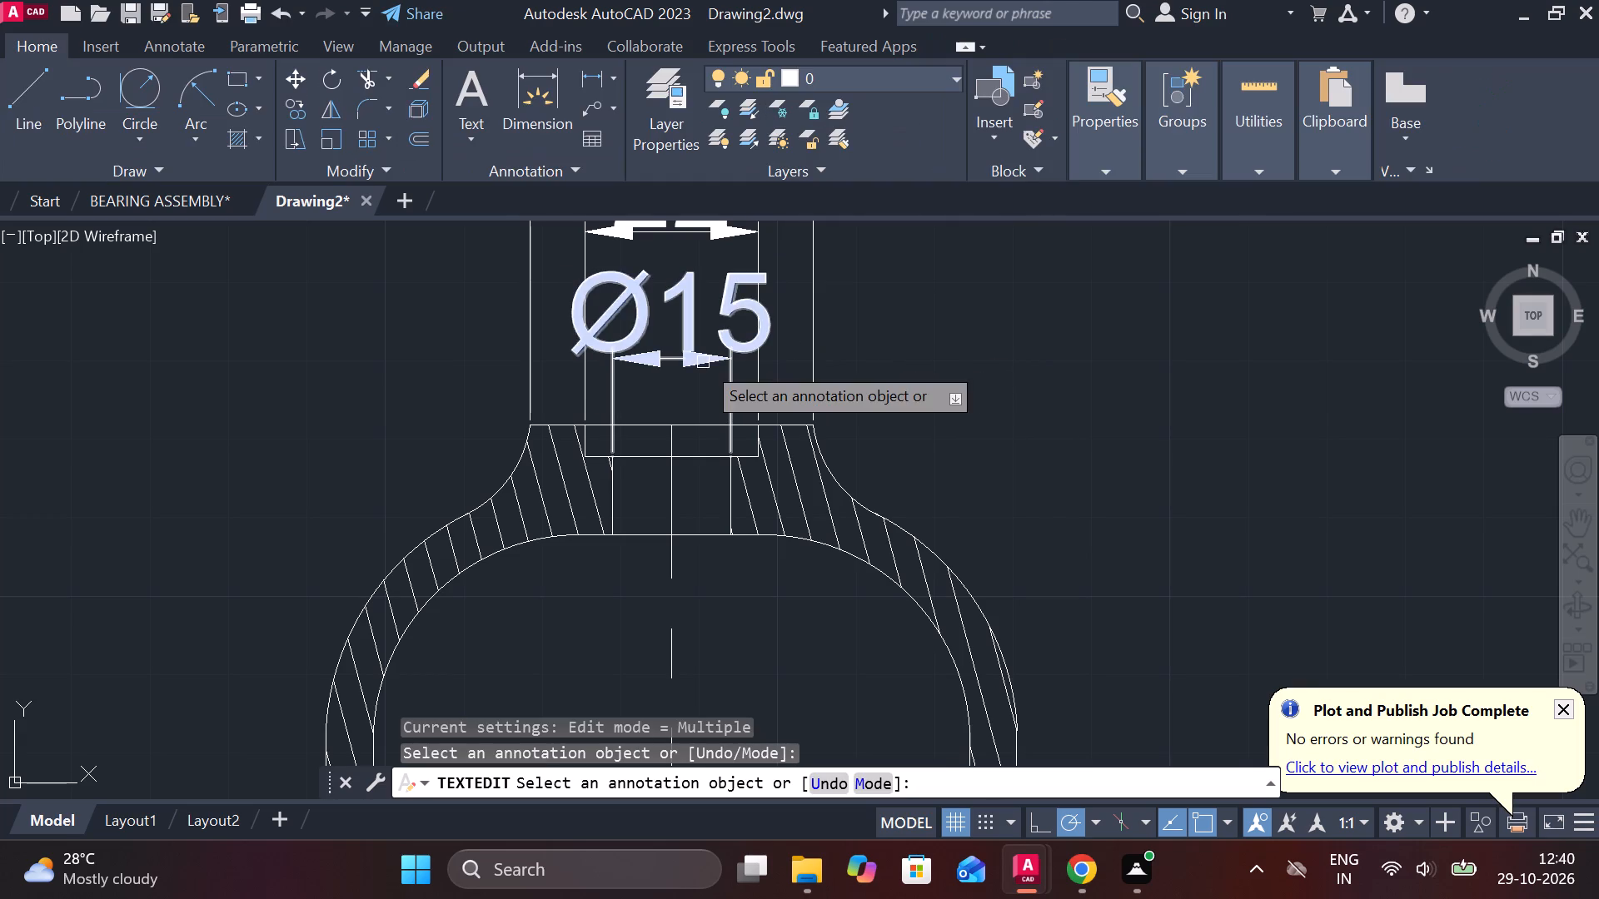
pyautogui.moveTo(966, 334); pyautogui.dragTo(993, 463, button='middle')
pyautogui.press('Escape')
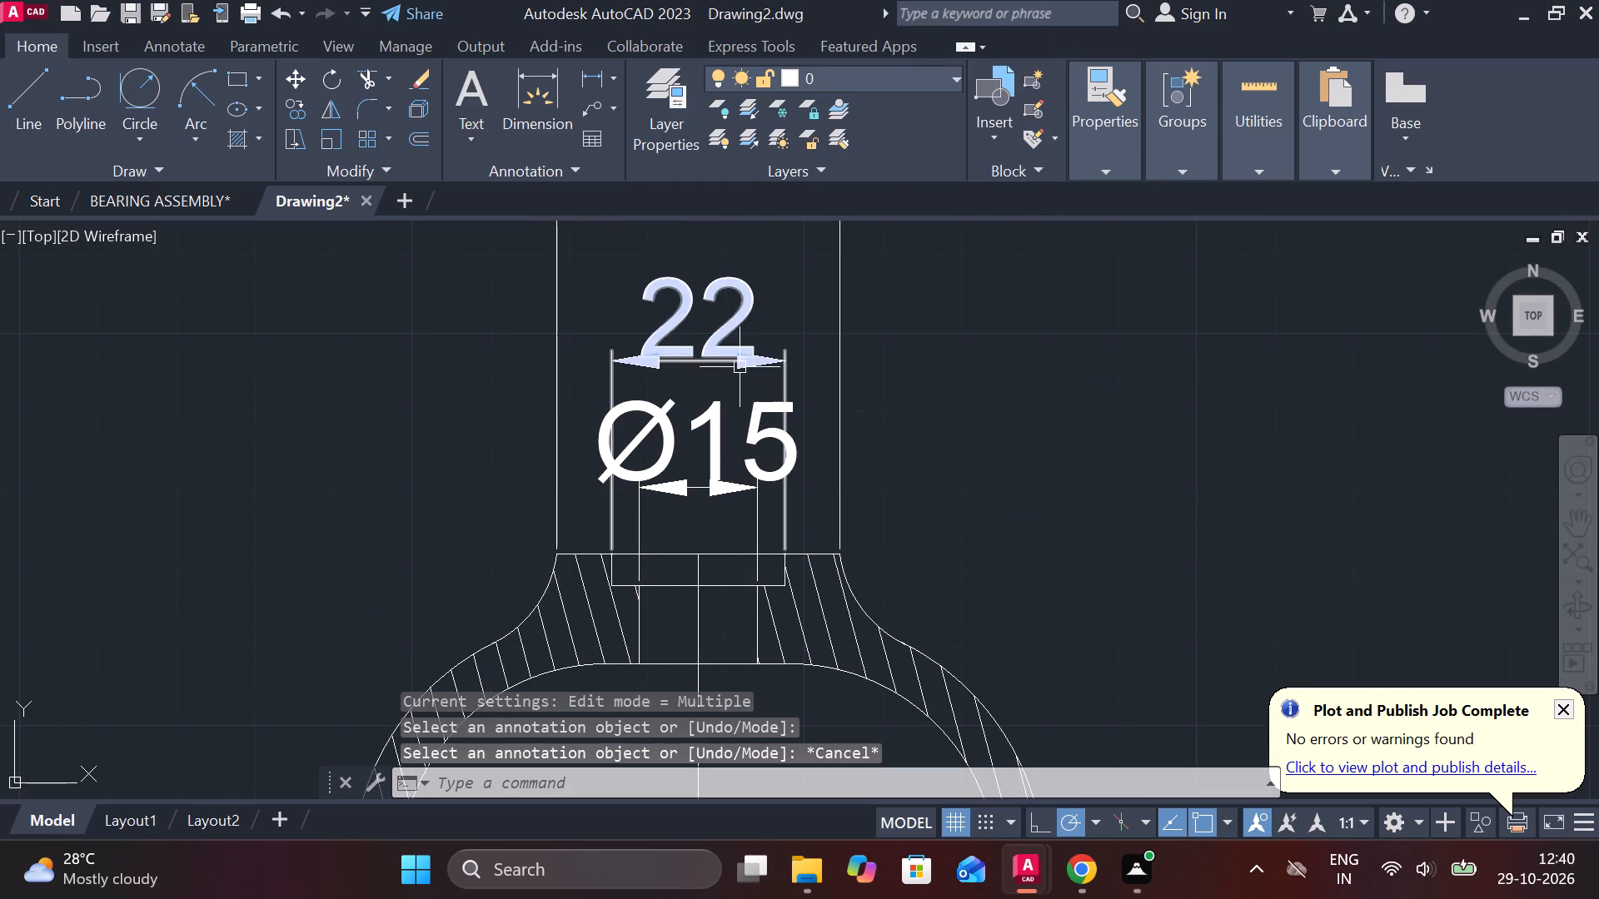
# Move the Ø15 dimension text sideways, outside the extension lines and to the right of the neck.
pyautogui.click(727, 456)
pyautogui.press('Escape')
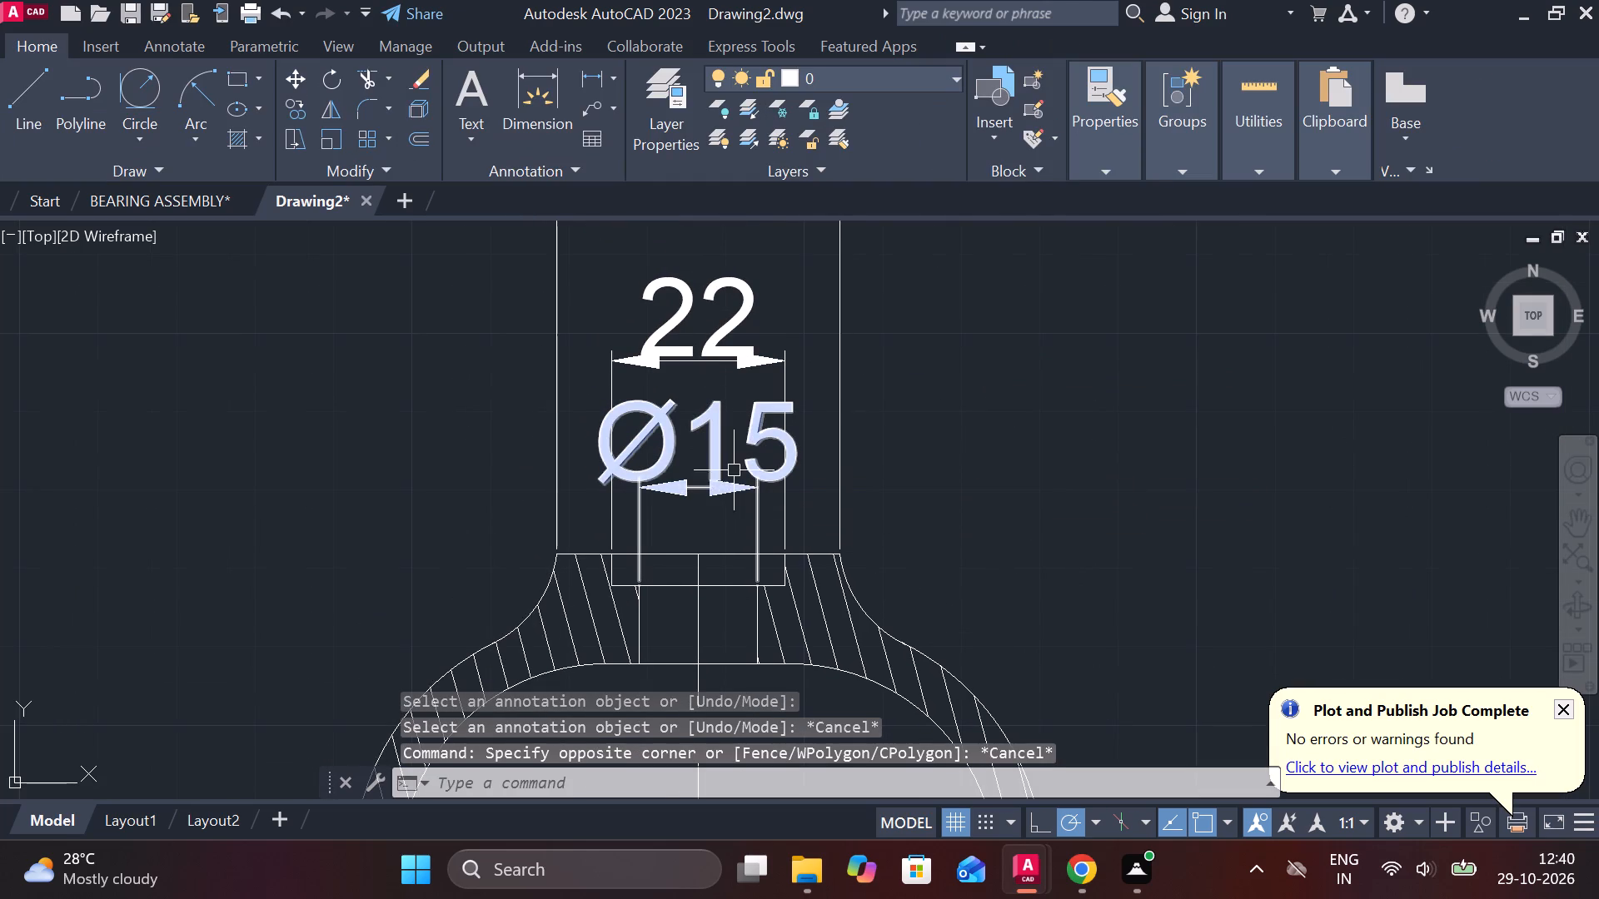
pyautogui.press('Escape')
pyautogui.press('Escape')
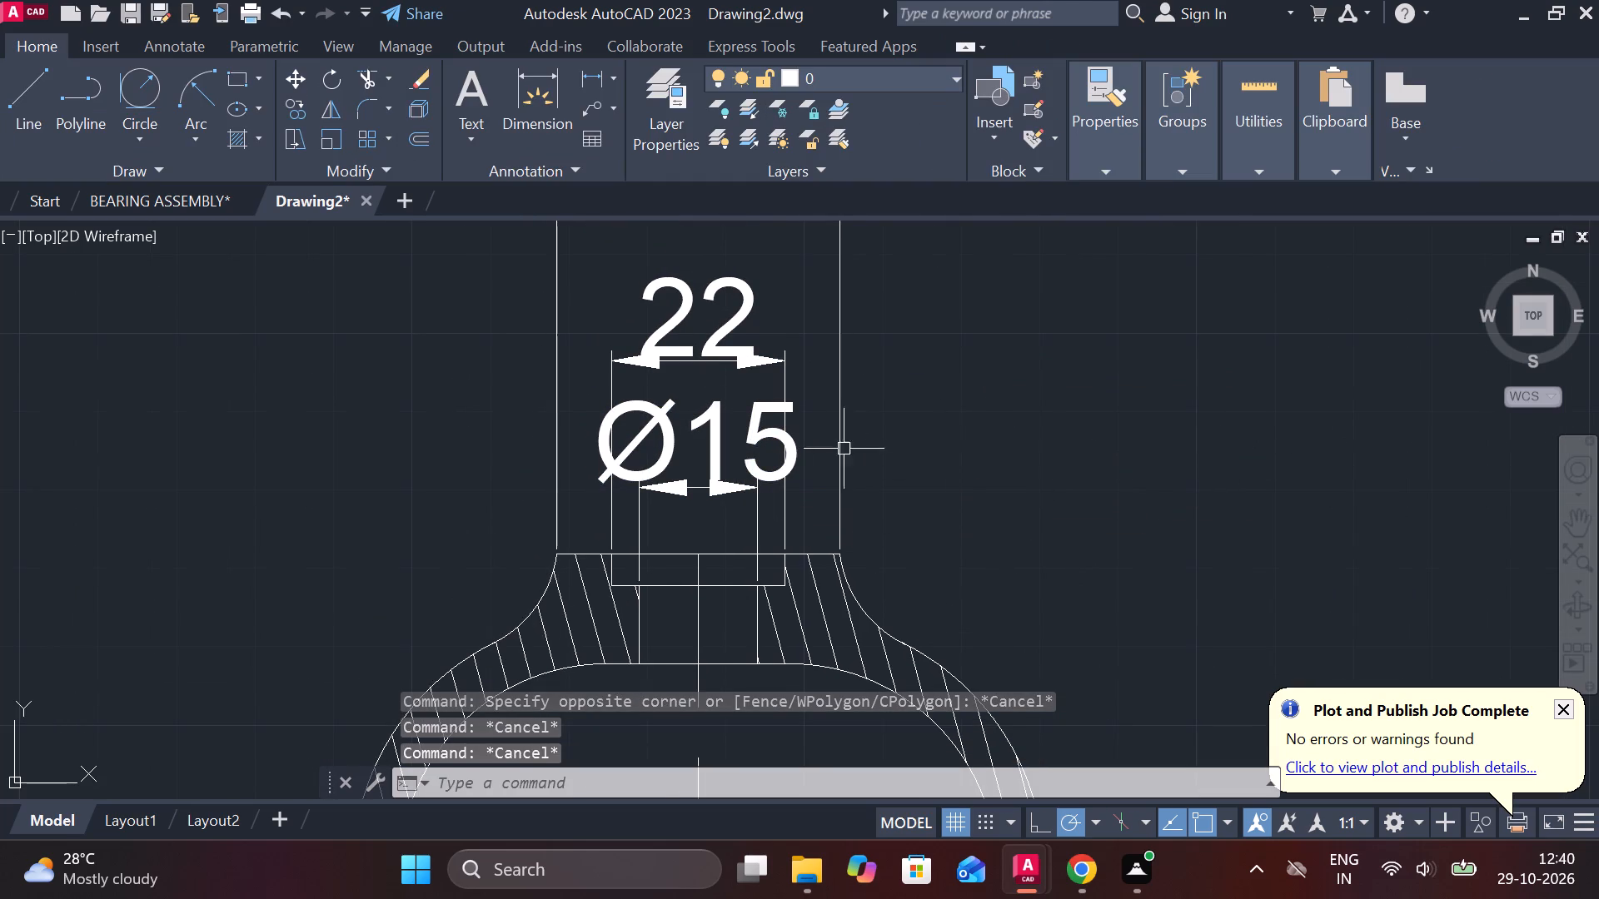
pyautogui.click(719, 460)
pyautogui.click(700, 490)
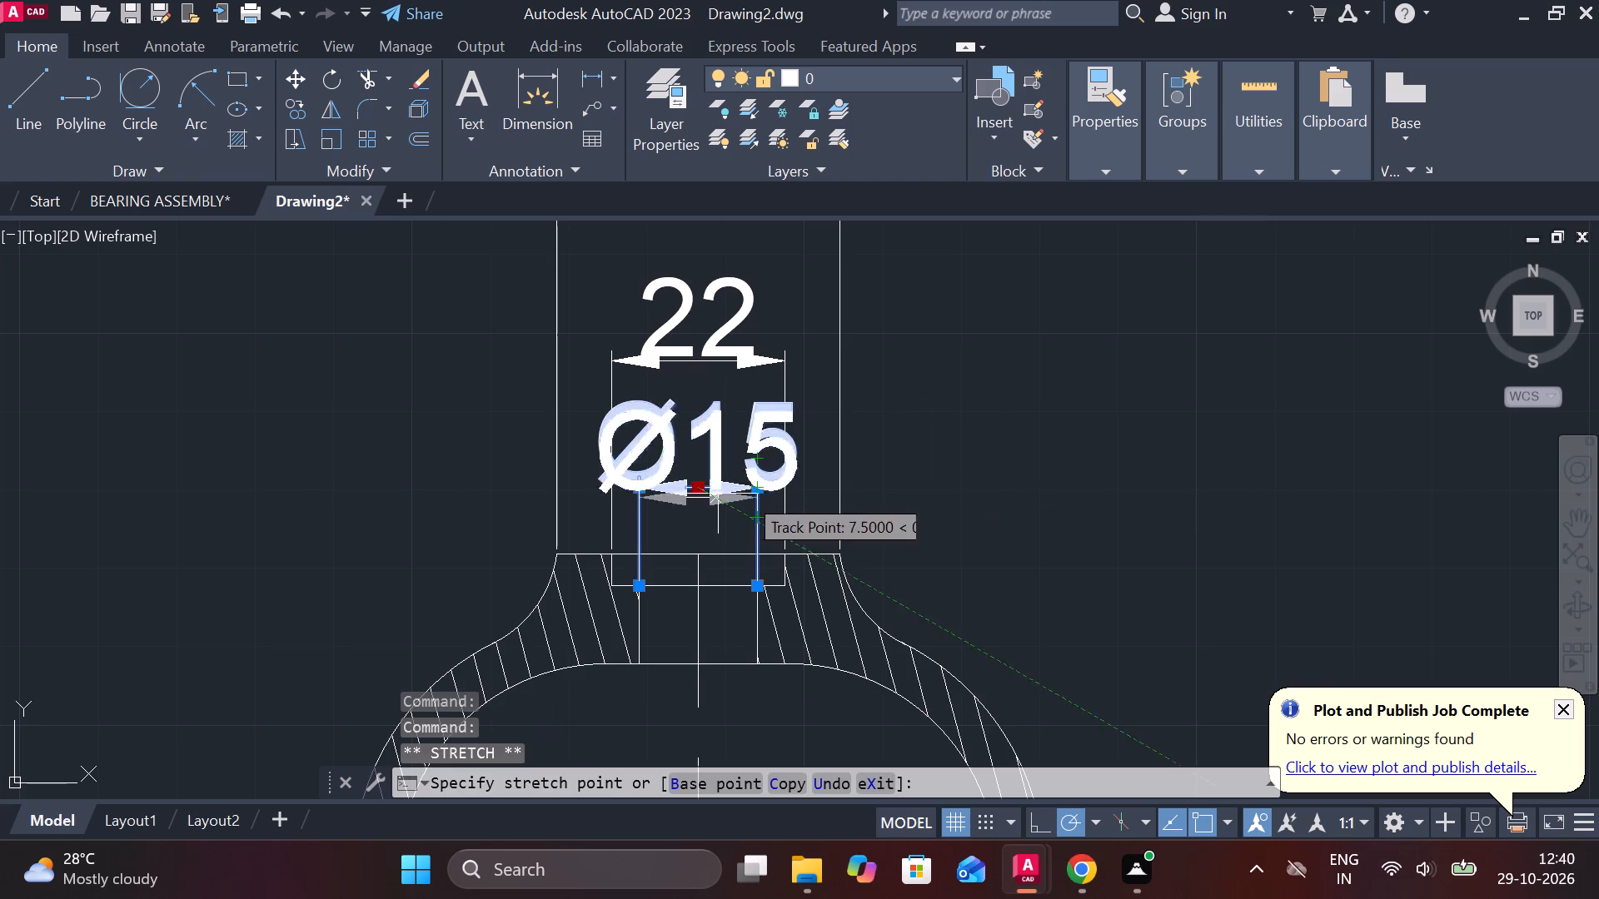
pyautogui.click(969, 496)
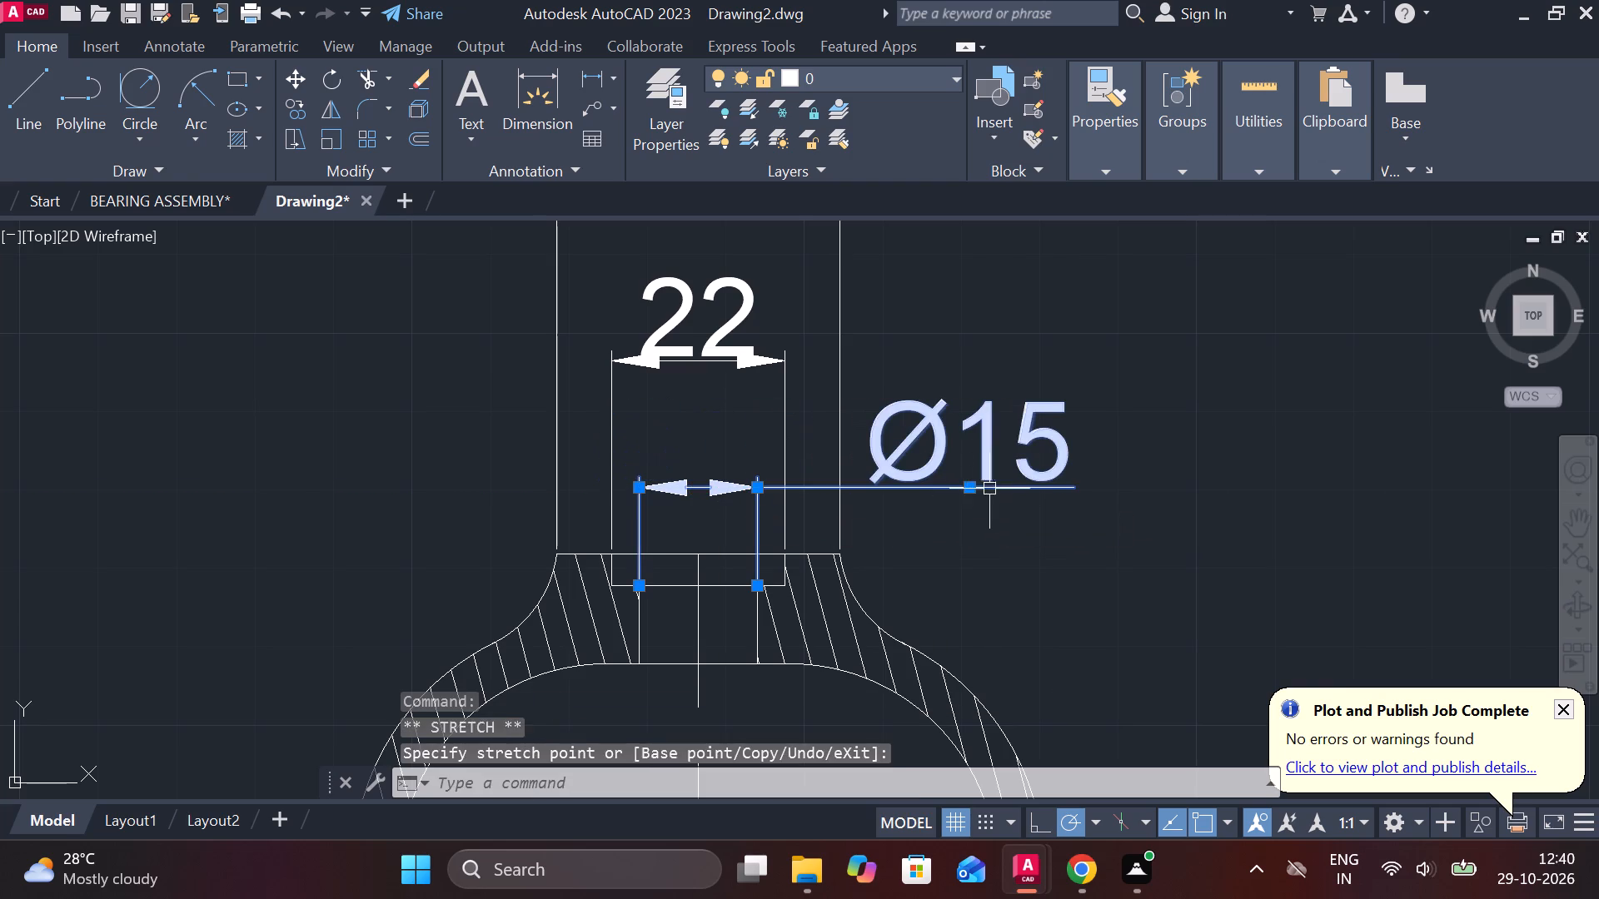
# Add a diameter symbol in front of the counterbore and neck dimension texts so they read Ø22 and Ø36.
pyautogui.press('Escape')
pyautogui.doubleClick(685, 364)
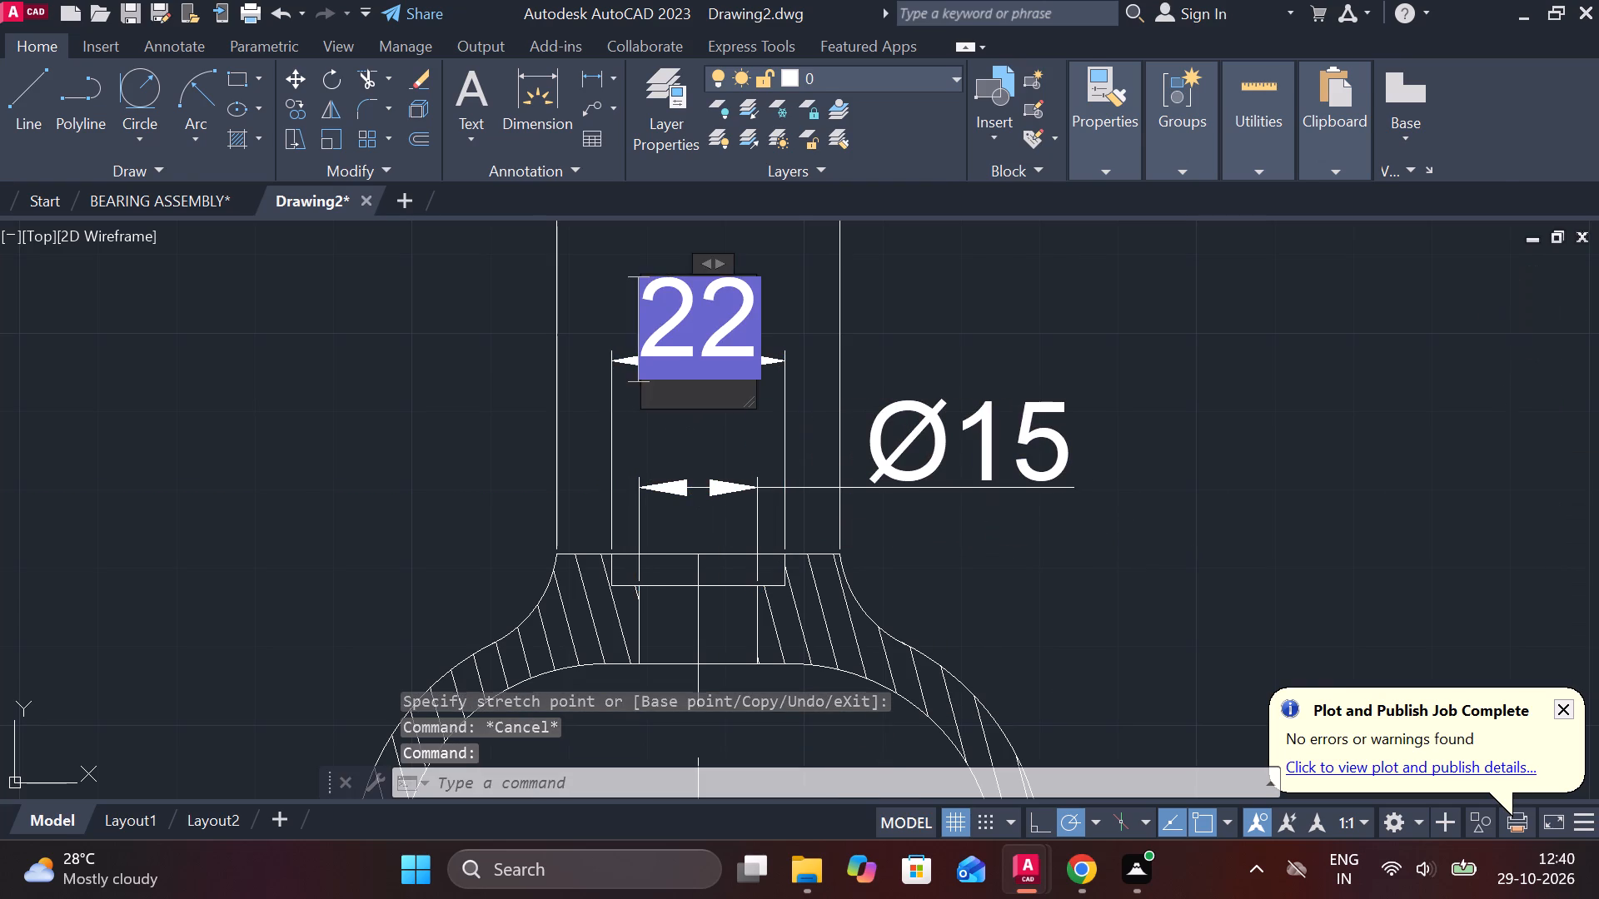
pyautogui.click(1078, 150)
pyautogui.click(1128, 231)
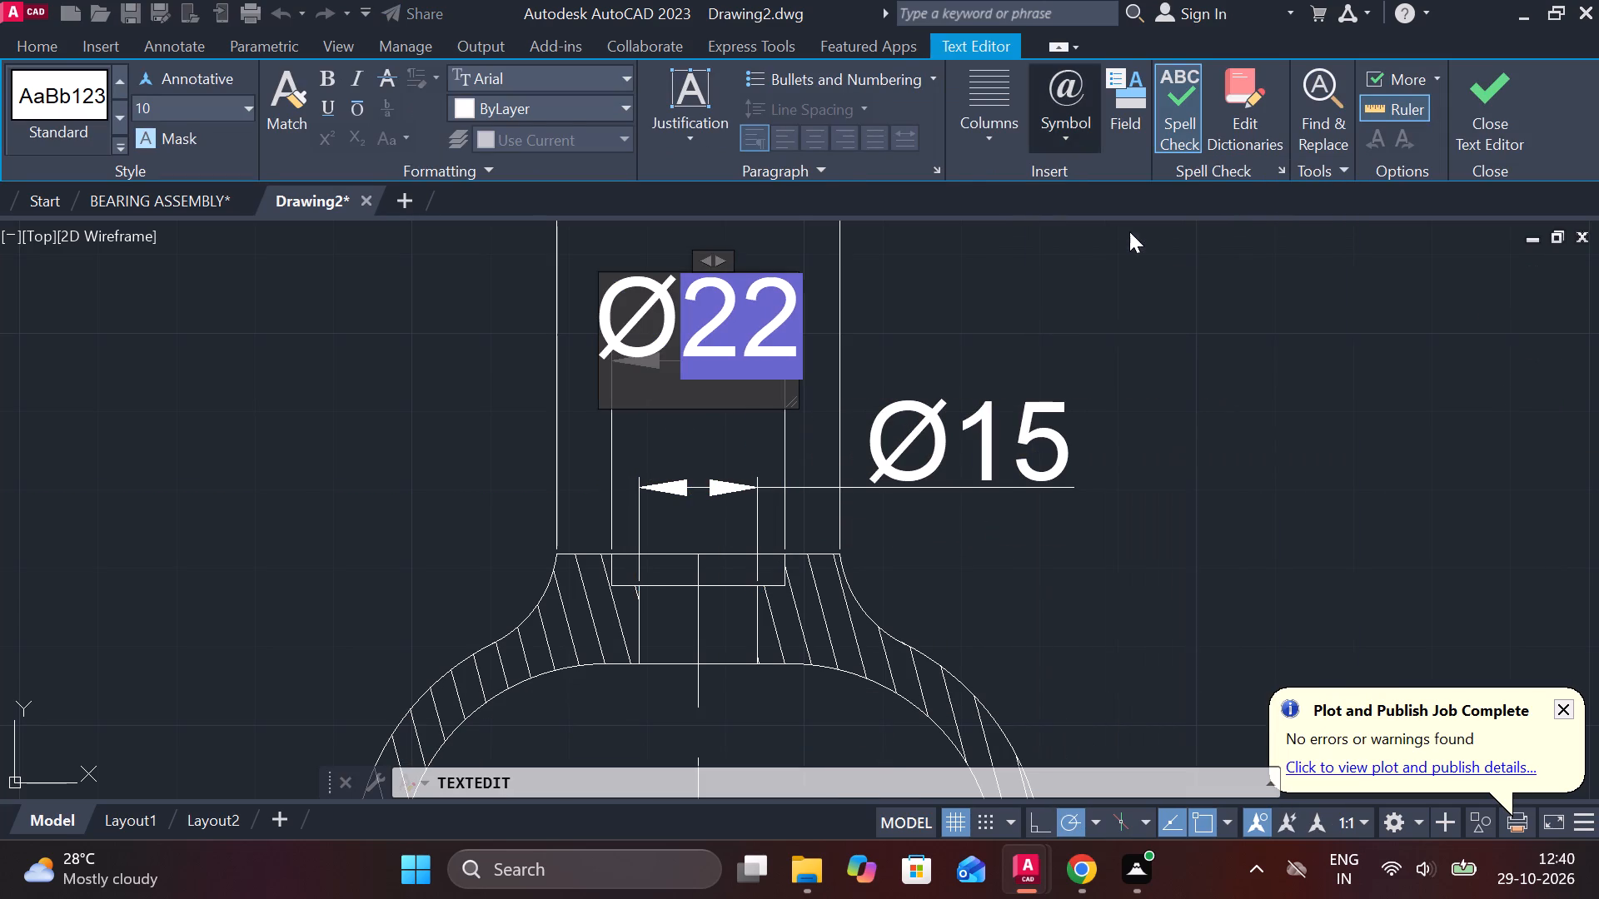
pyautogui.doubleClick(1484, 107)
pyautogui.moveTo(899, 389); pyautogui.dragTo(928, 594, button='middle')
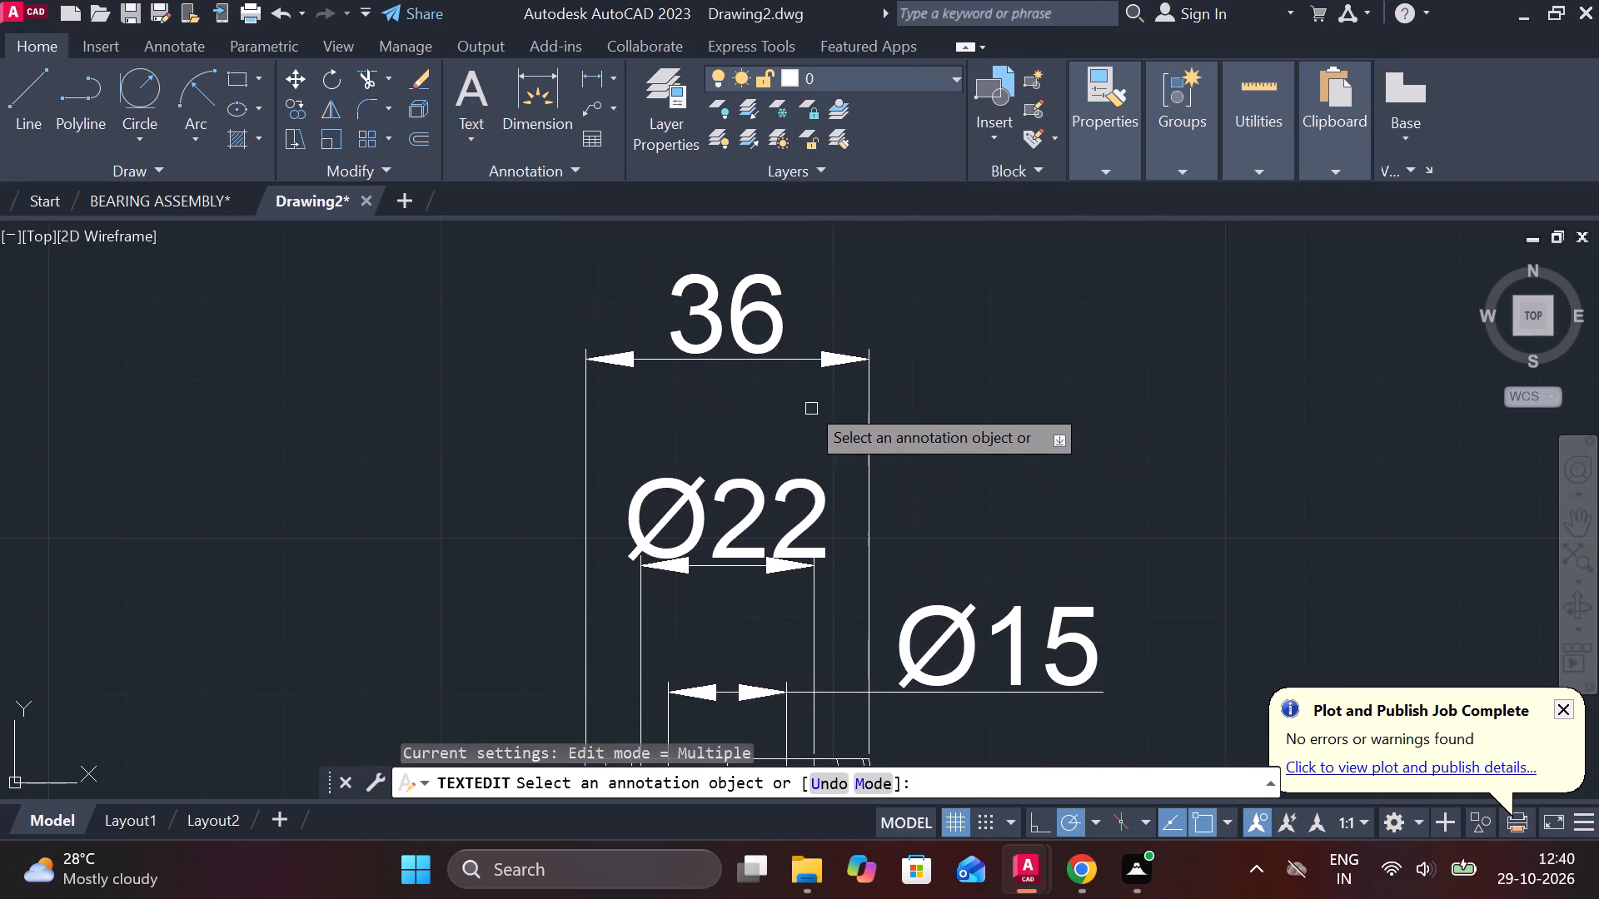
pyautogui.doubleClick(770, 316)
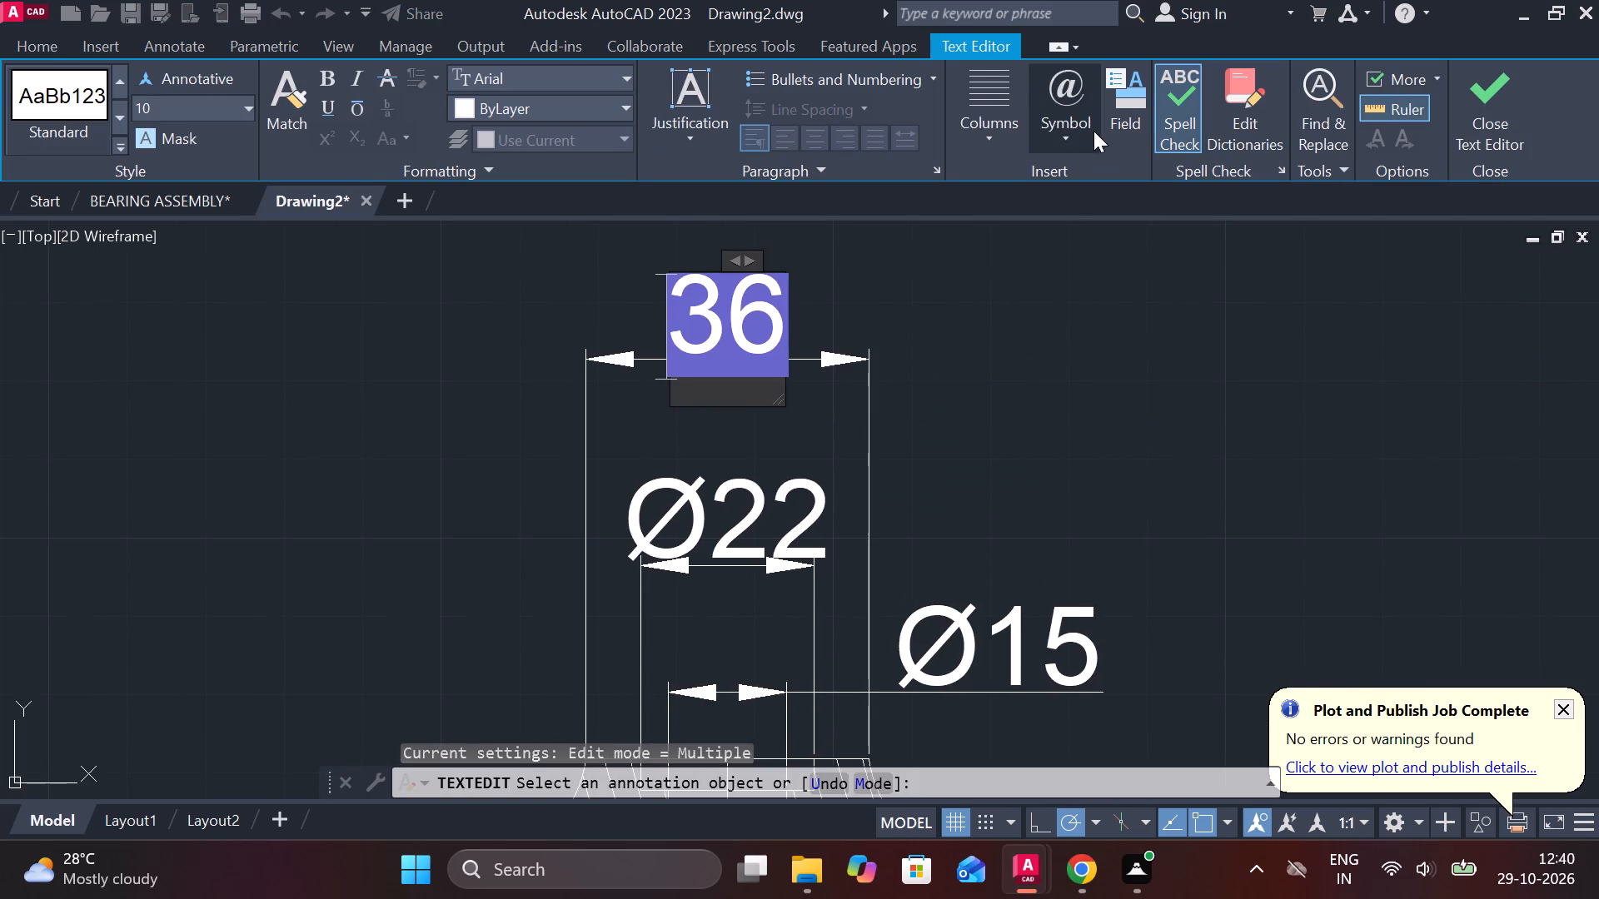
pyautogui.click(1069, 131)
pyautogui.click(1126, 243)
pyautogui.click(1476, 112)
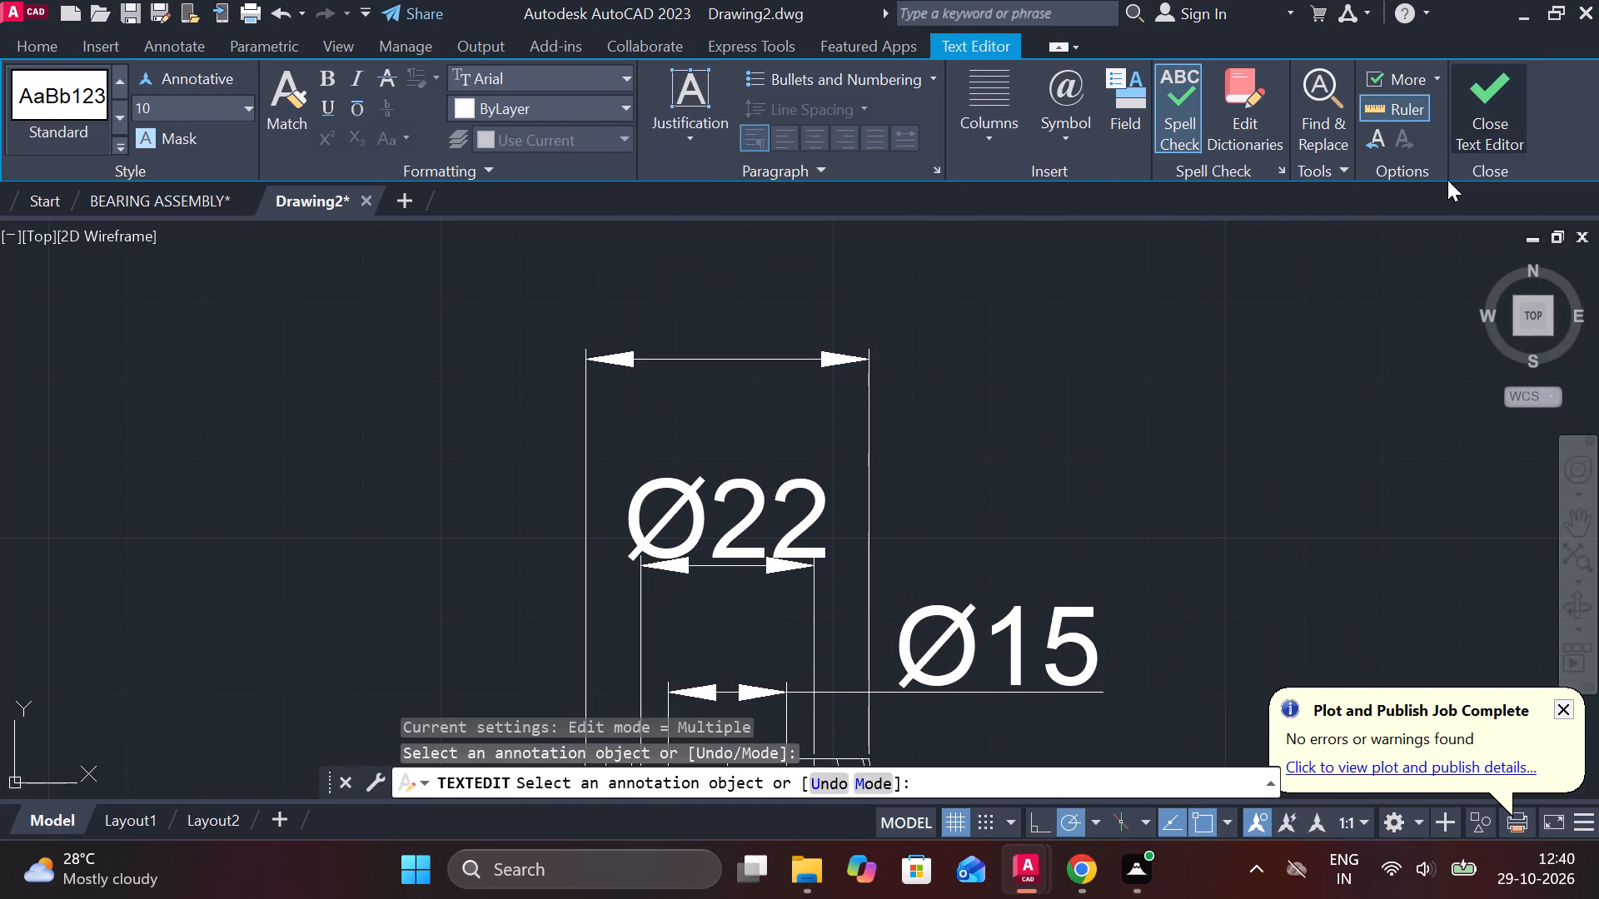
pyautogui.press('Escape')
# Move the Ø22 dimension text sideways, outside the extension lines and above the Ø15 text.
pyautogui.click(790, 551)
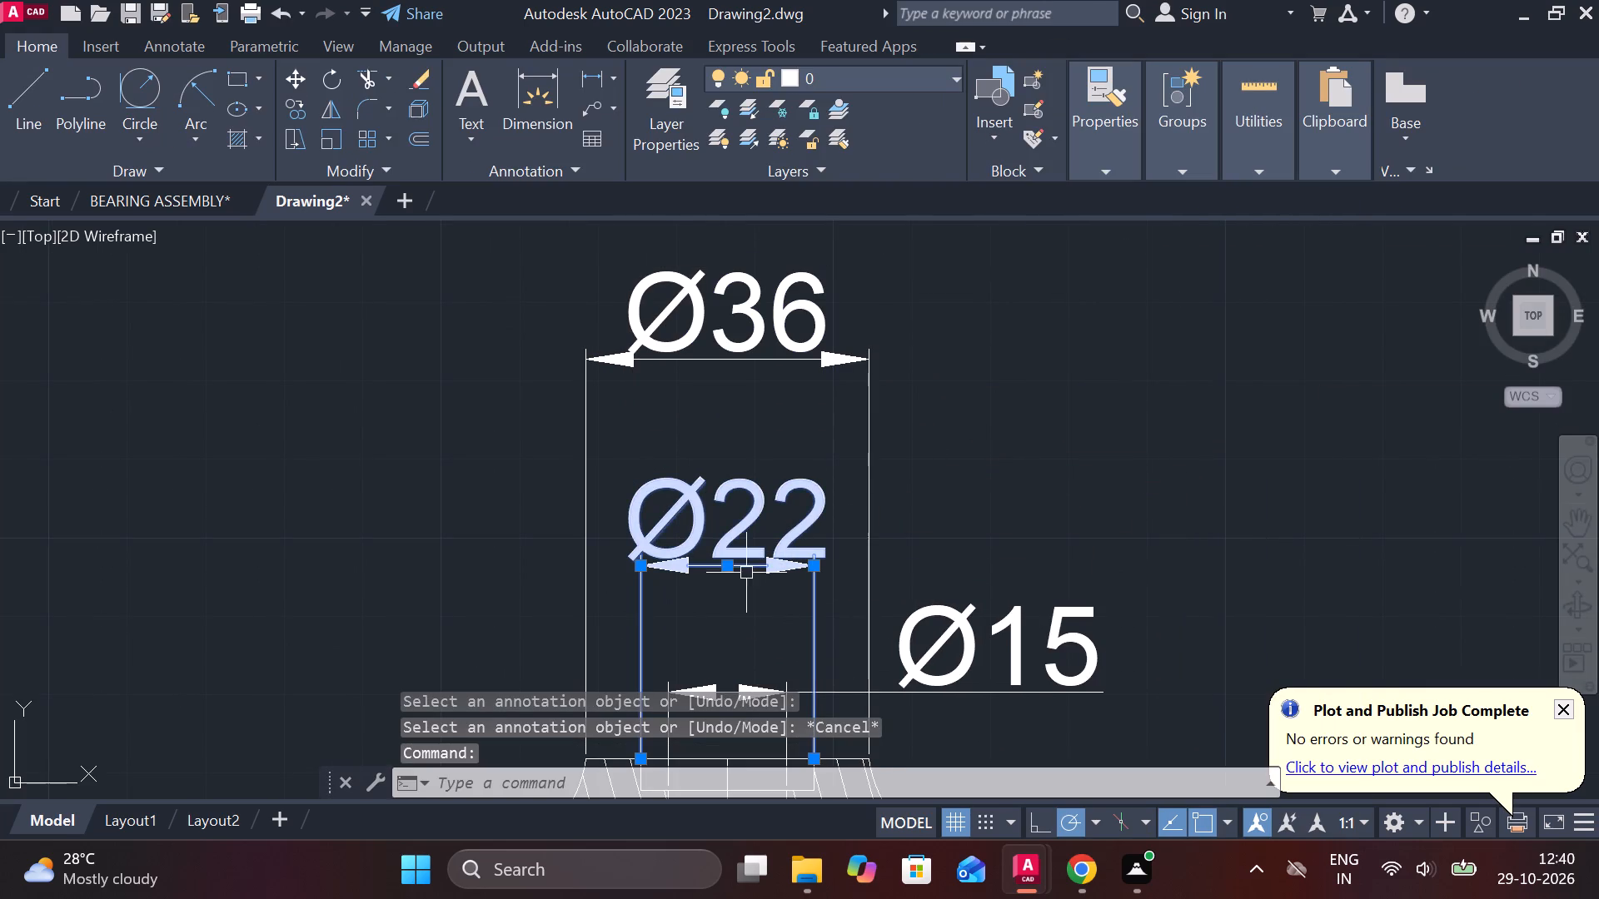
pyautogui.click(730, 565)
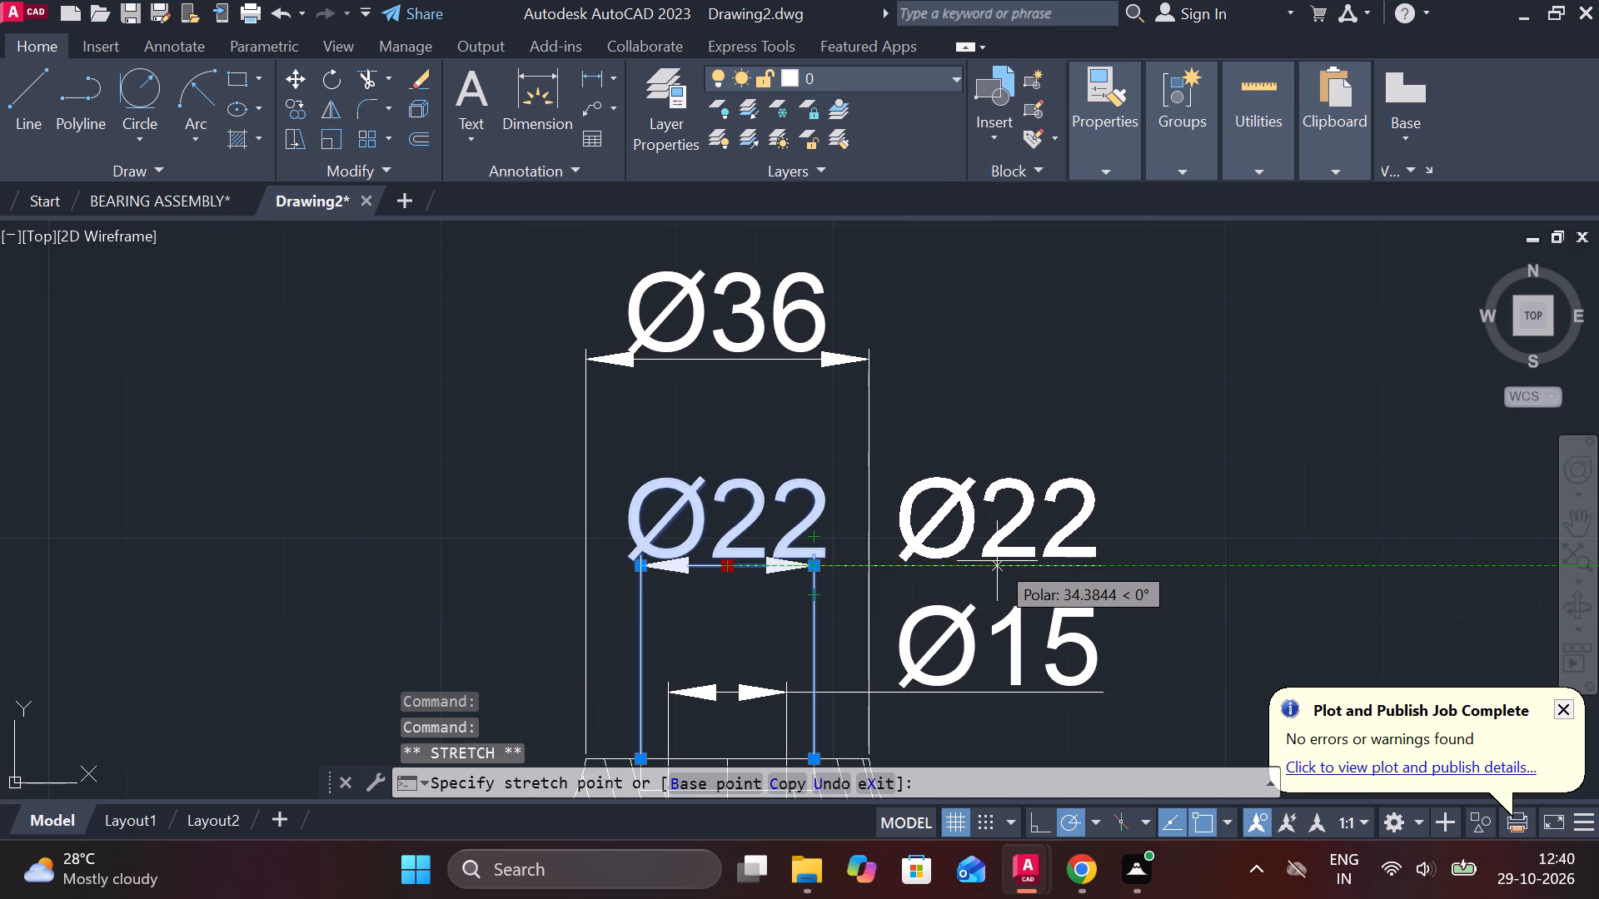
pyautogui.click(980, 576)
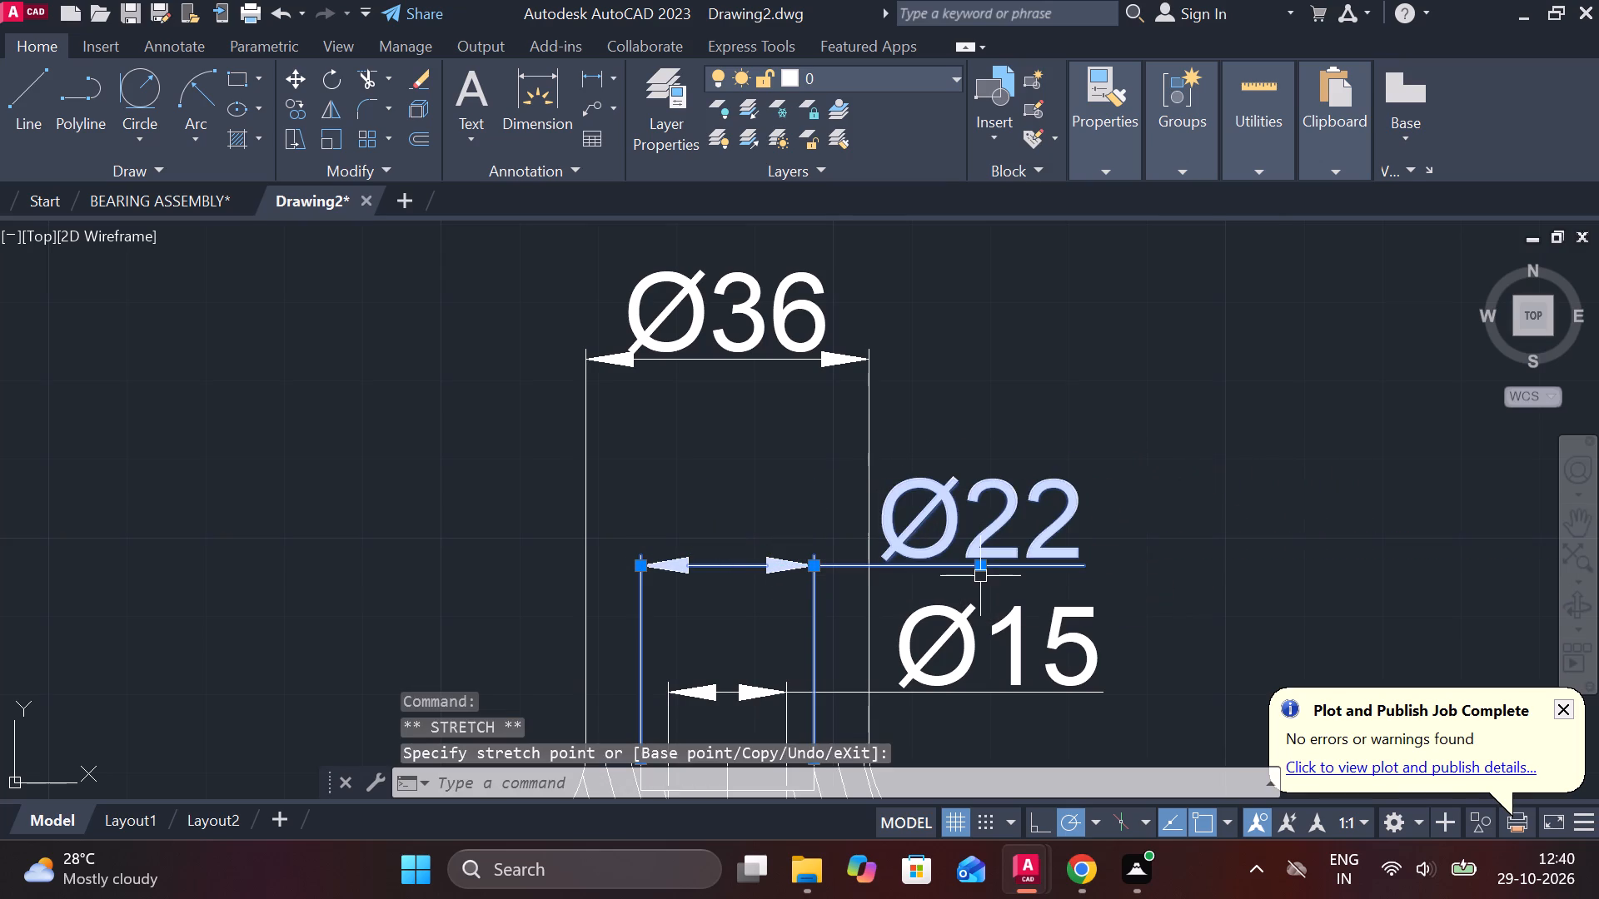
pyautogui.press('Escape')
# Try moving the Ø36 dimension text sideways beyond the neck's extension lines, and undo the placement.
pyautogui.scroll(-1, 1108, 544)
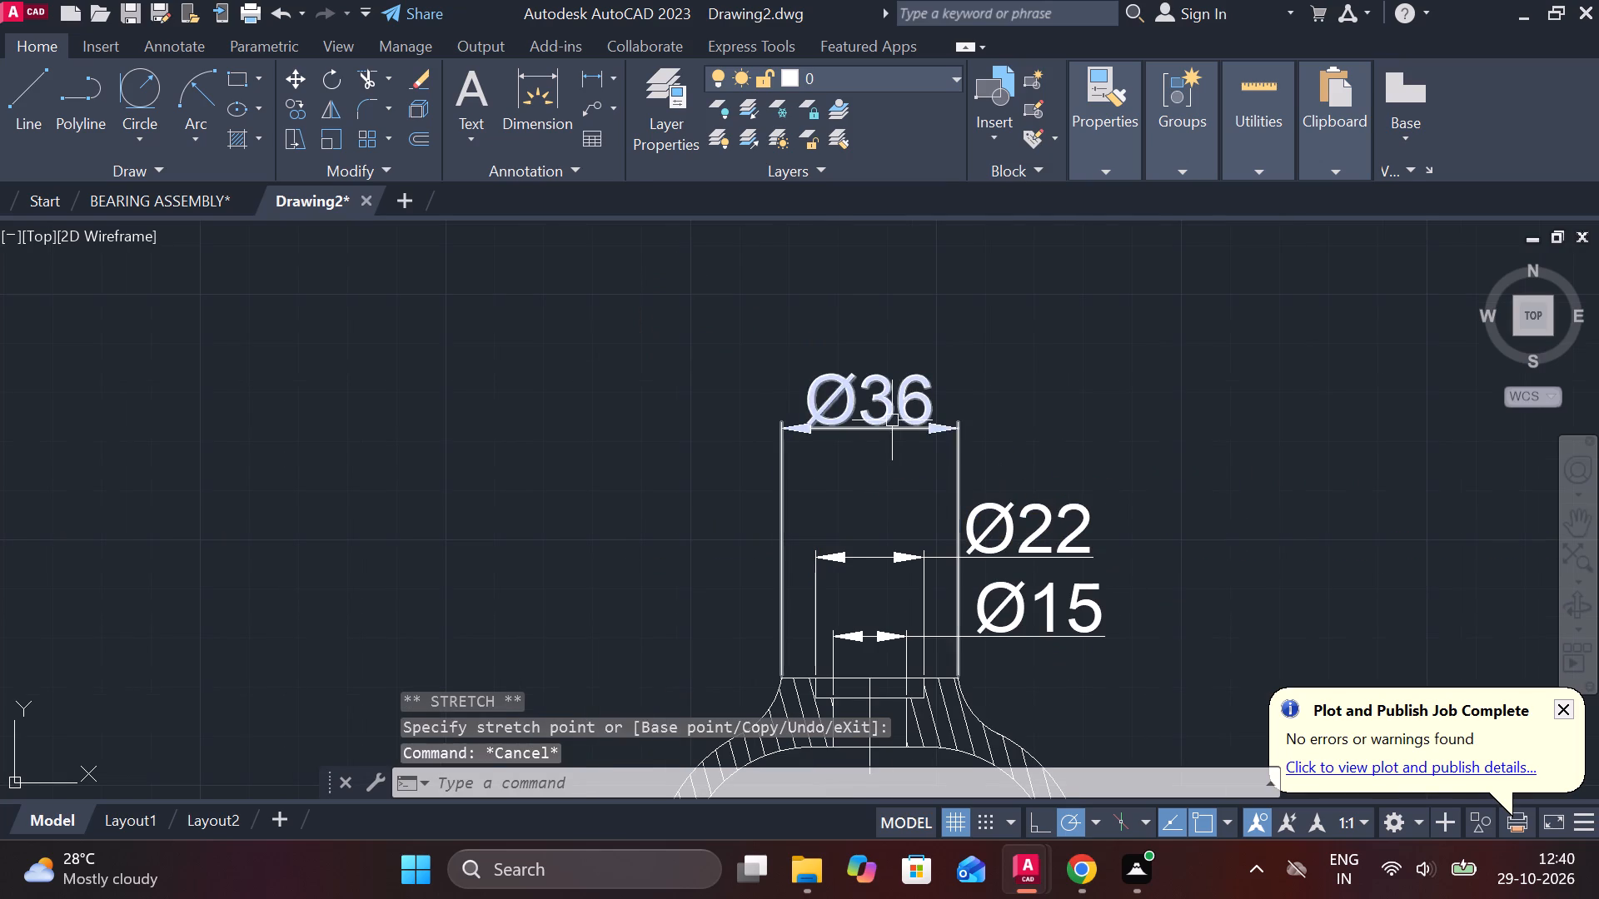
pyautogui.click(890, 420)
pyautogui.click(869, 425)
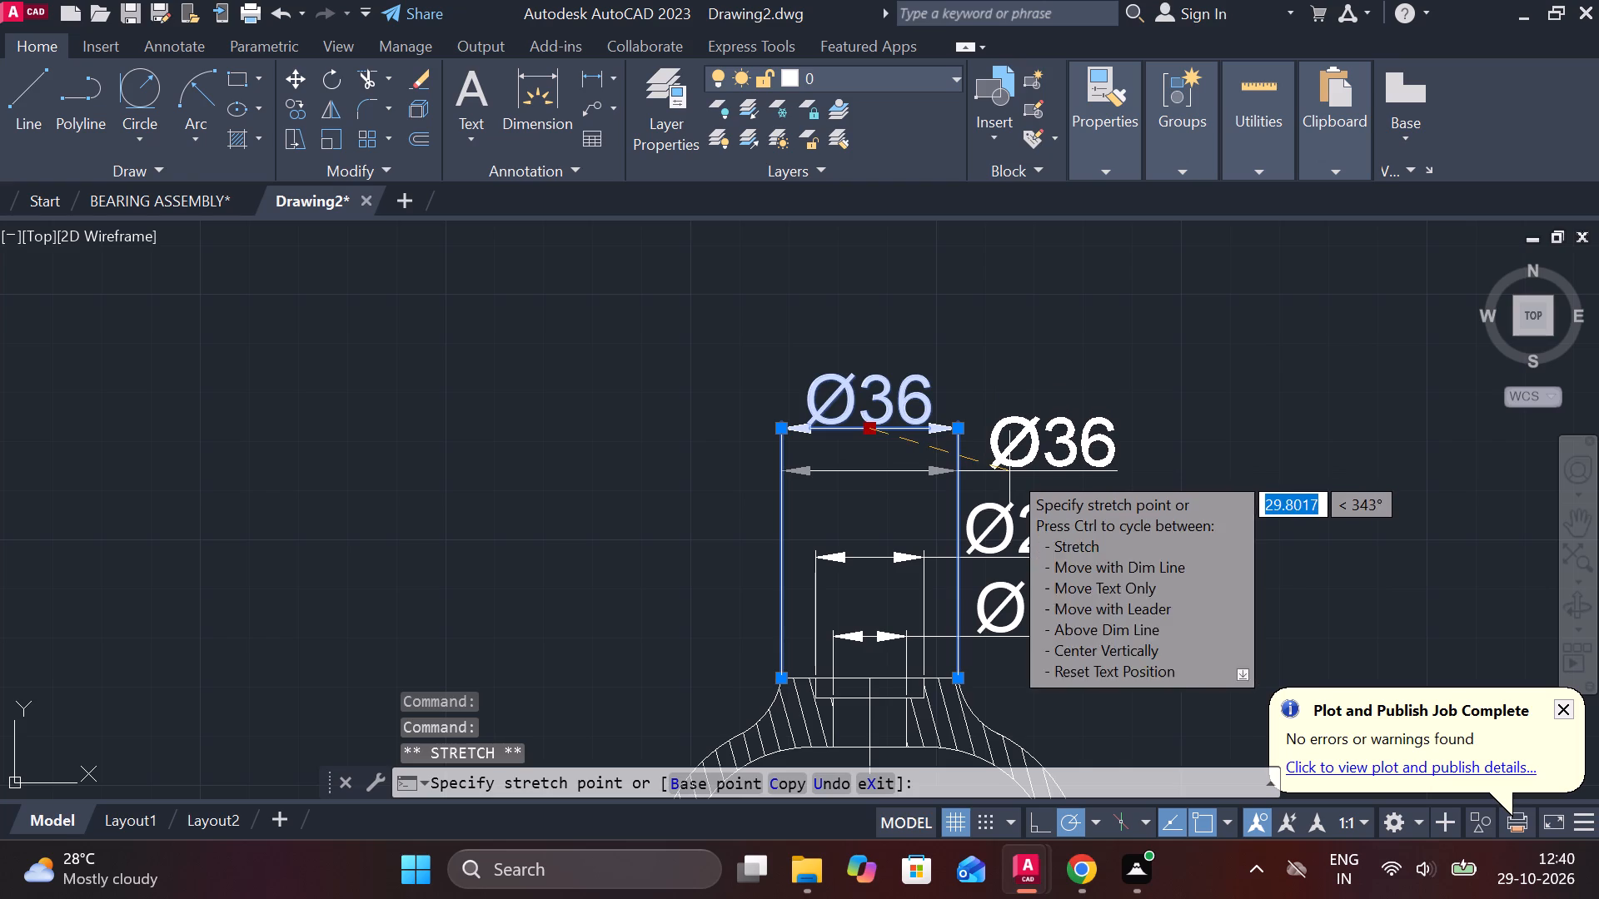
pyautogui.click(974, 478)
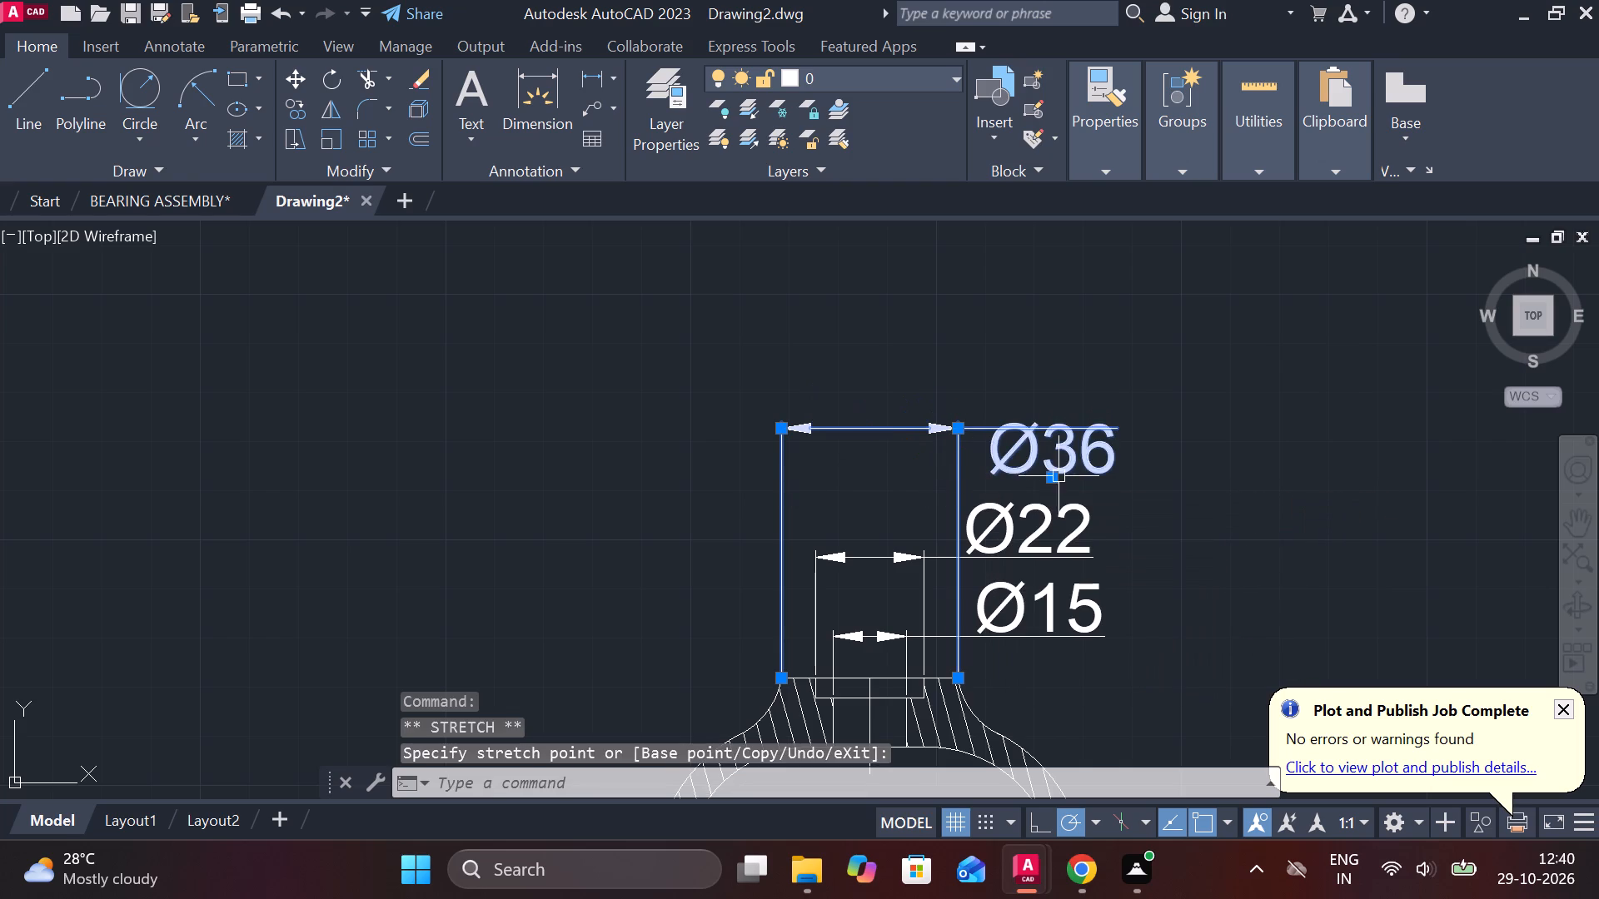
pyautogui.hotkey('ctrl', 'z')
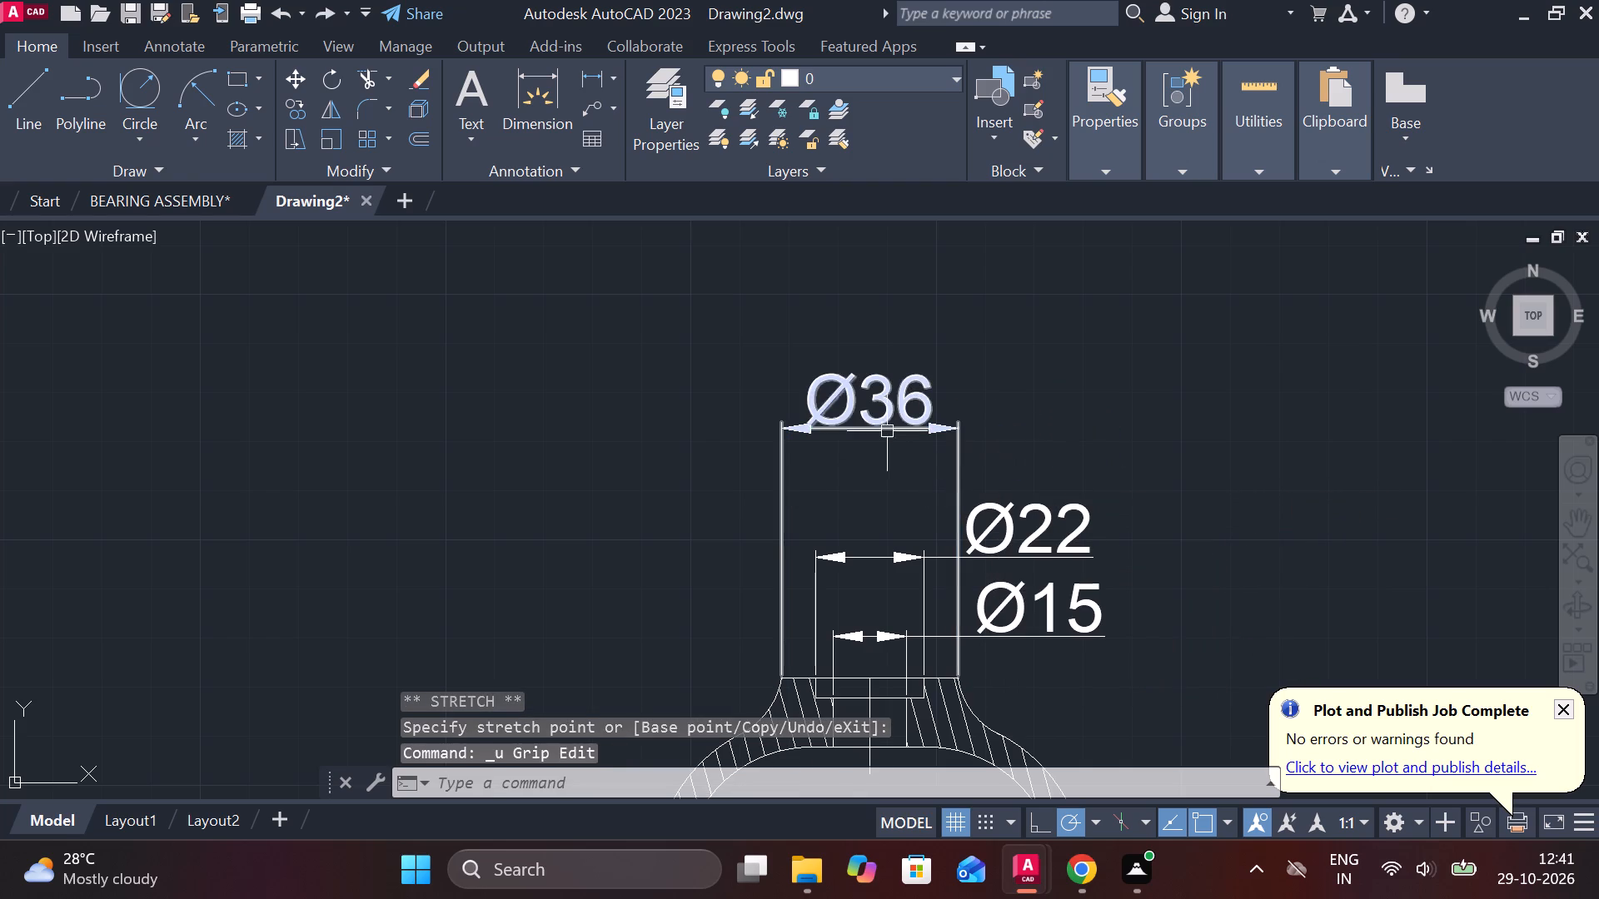
# Move the Ø36 dimension text outside its extension lines and lower its dimension line to just above the Ø22 dimension.
pyautogui.click(885, 427)
pyautogui.click(868, 429)
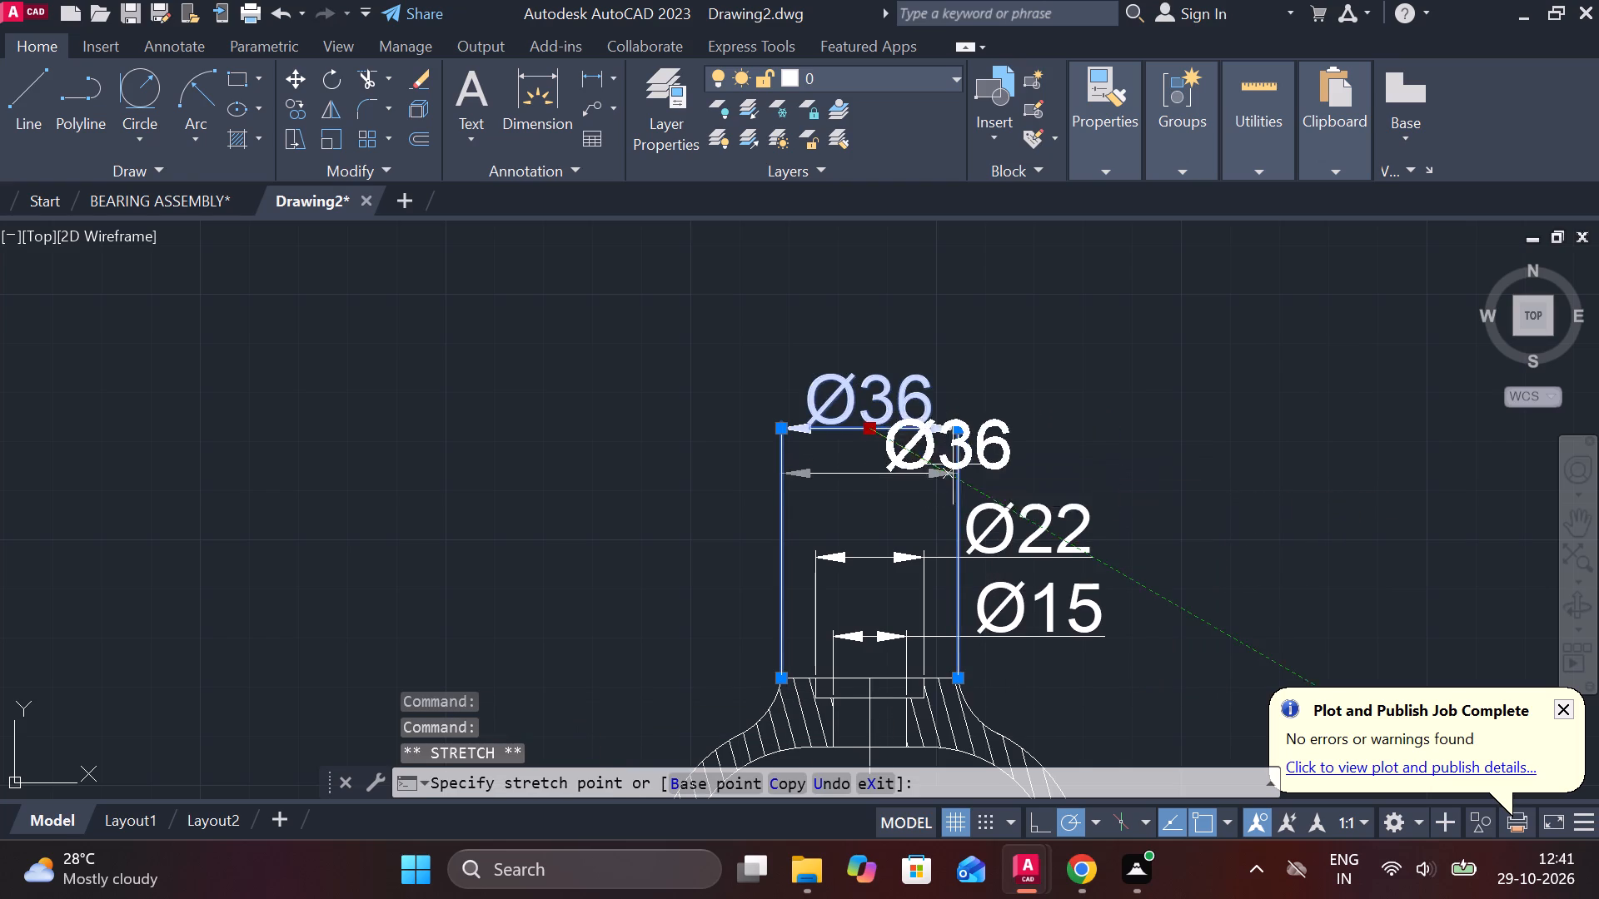
pyautogui.click(996, 474)
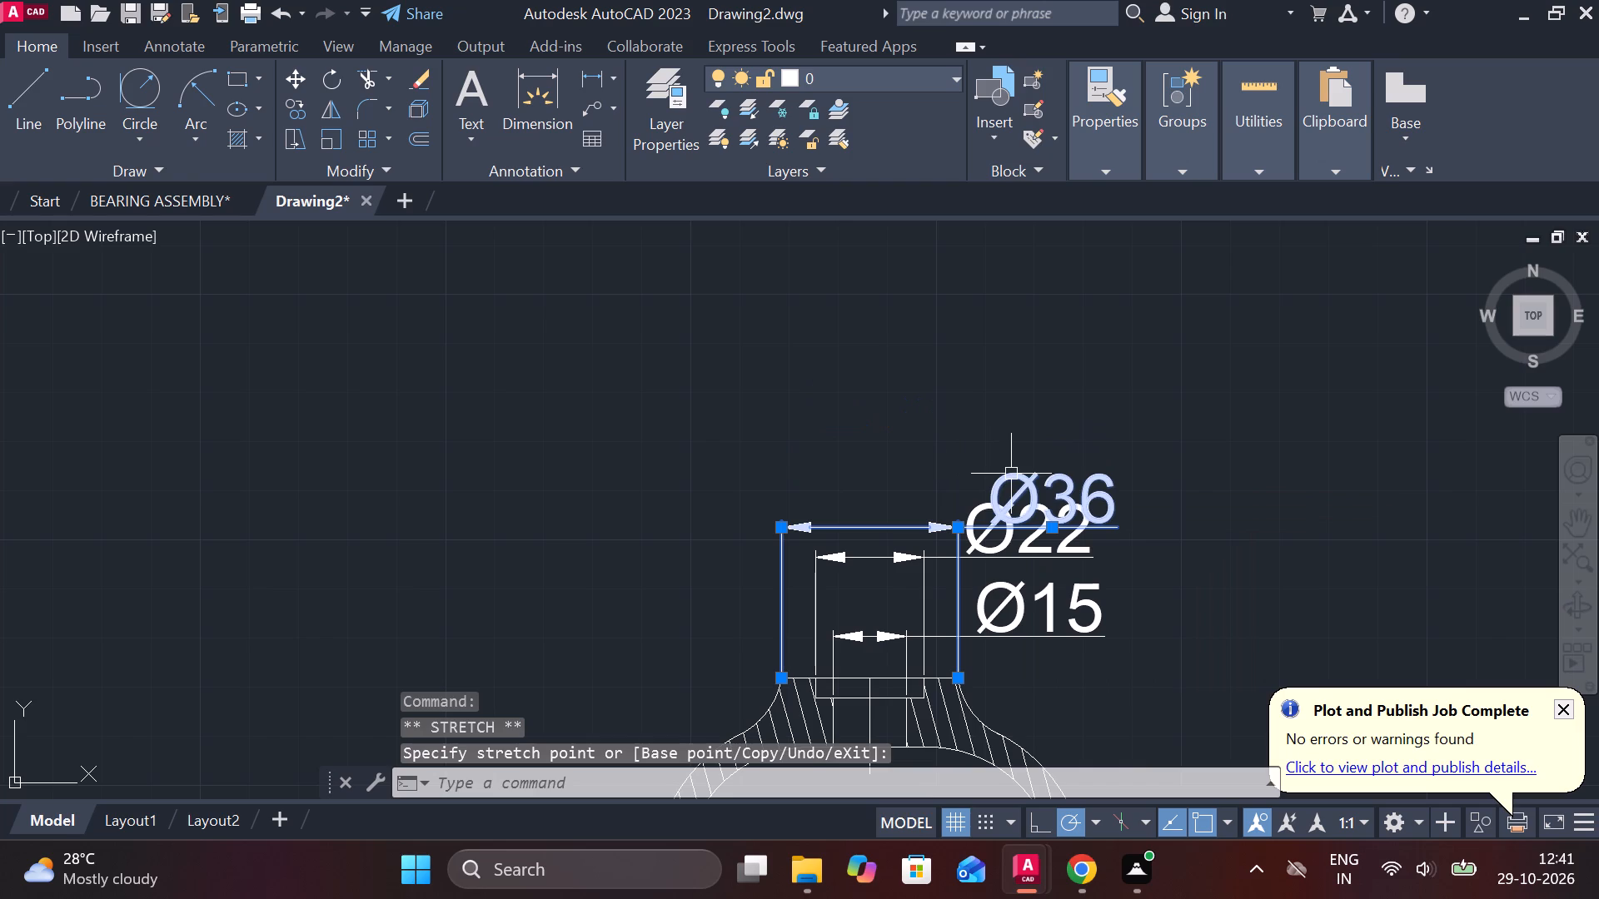
pyautogui.click(895, 525)
pyautogui.click(959, 532)
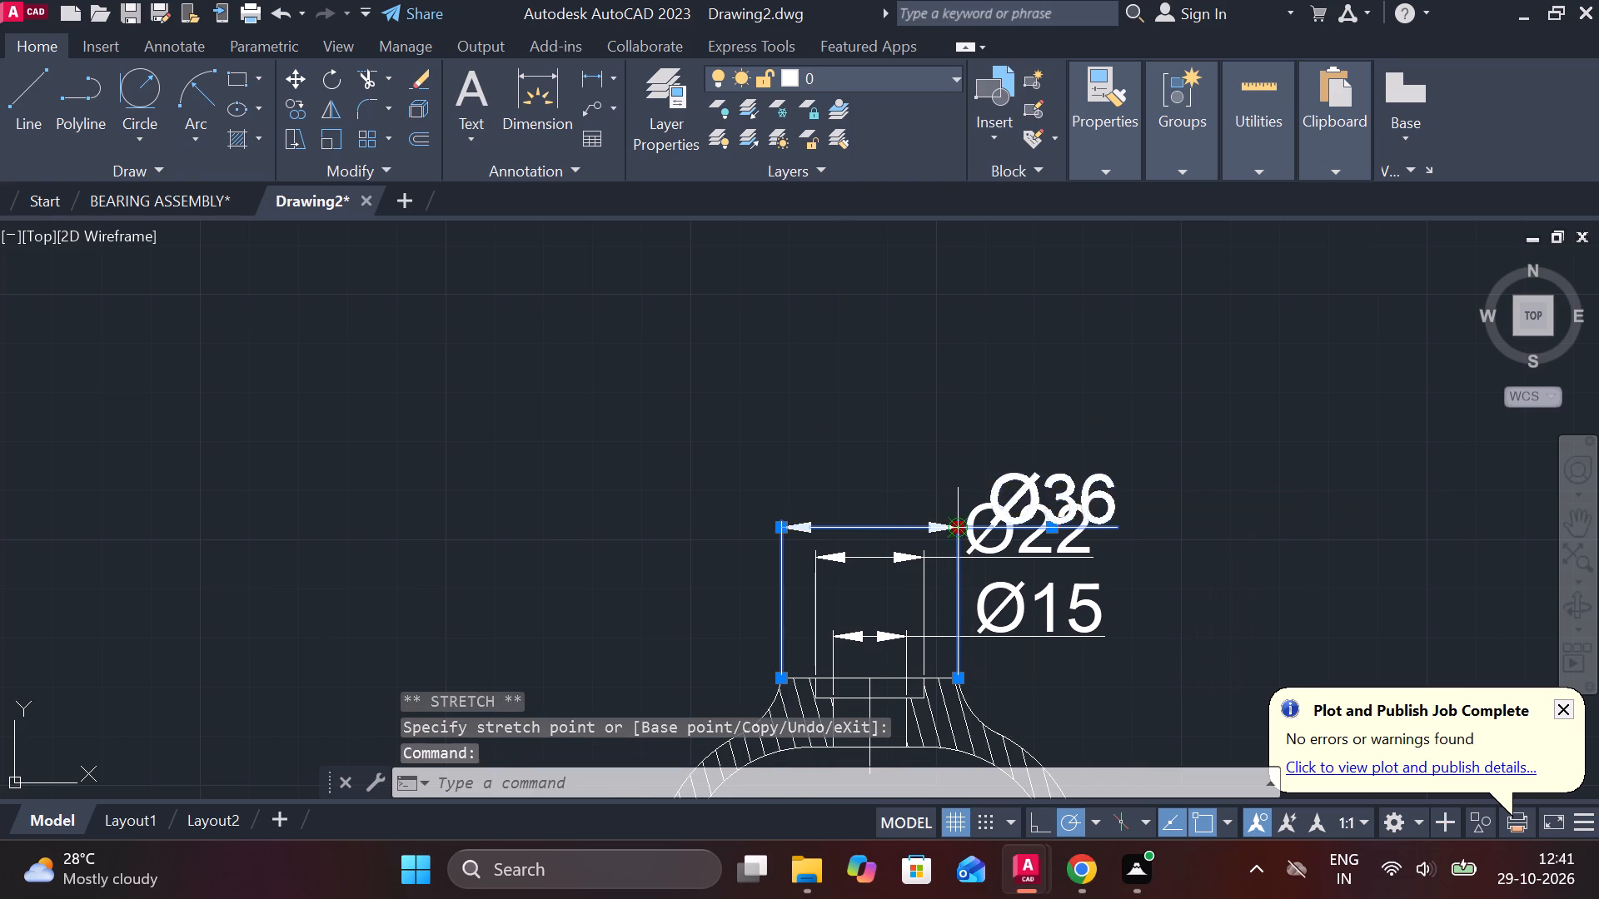
pyautogui.click(958, 476)
pyautogui.press('Escape')
pyautogui.press('Escape')
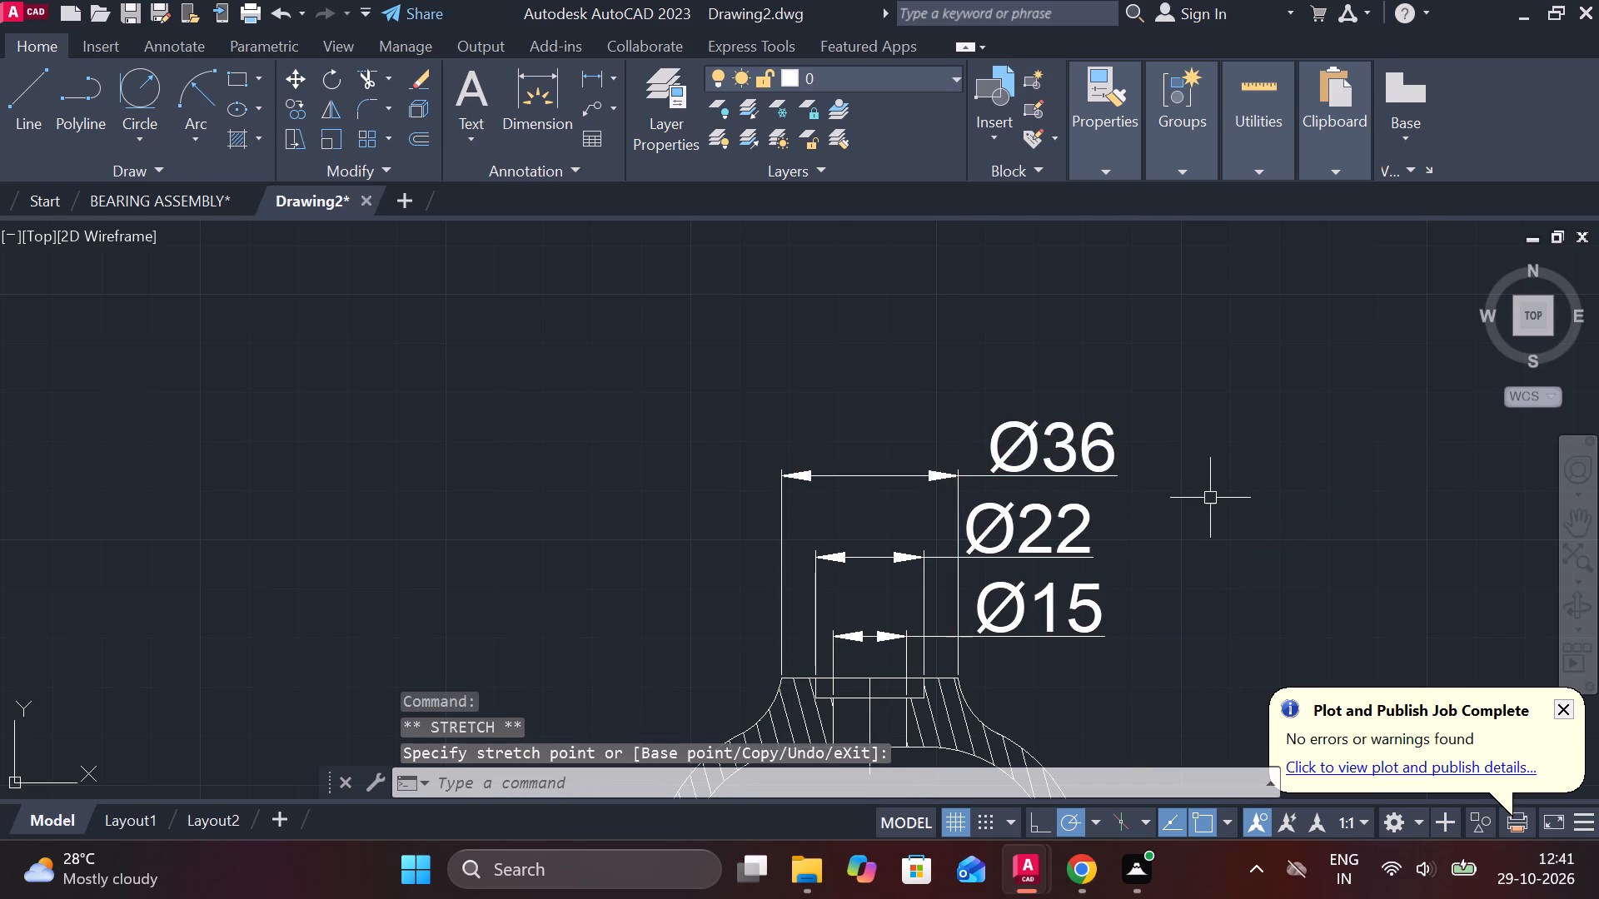
# Add a vertical linear dimension from the neck's top face to the top of the inner cavity, placed left of the neck.
pyautogui.scroll(-2, 1184, 532)
pyautogui.moveTo(1184, 542); pyautogui.dragTo(1071, 391, button='middle')
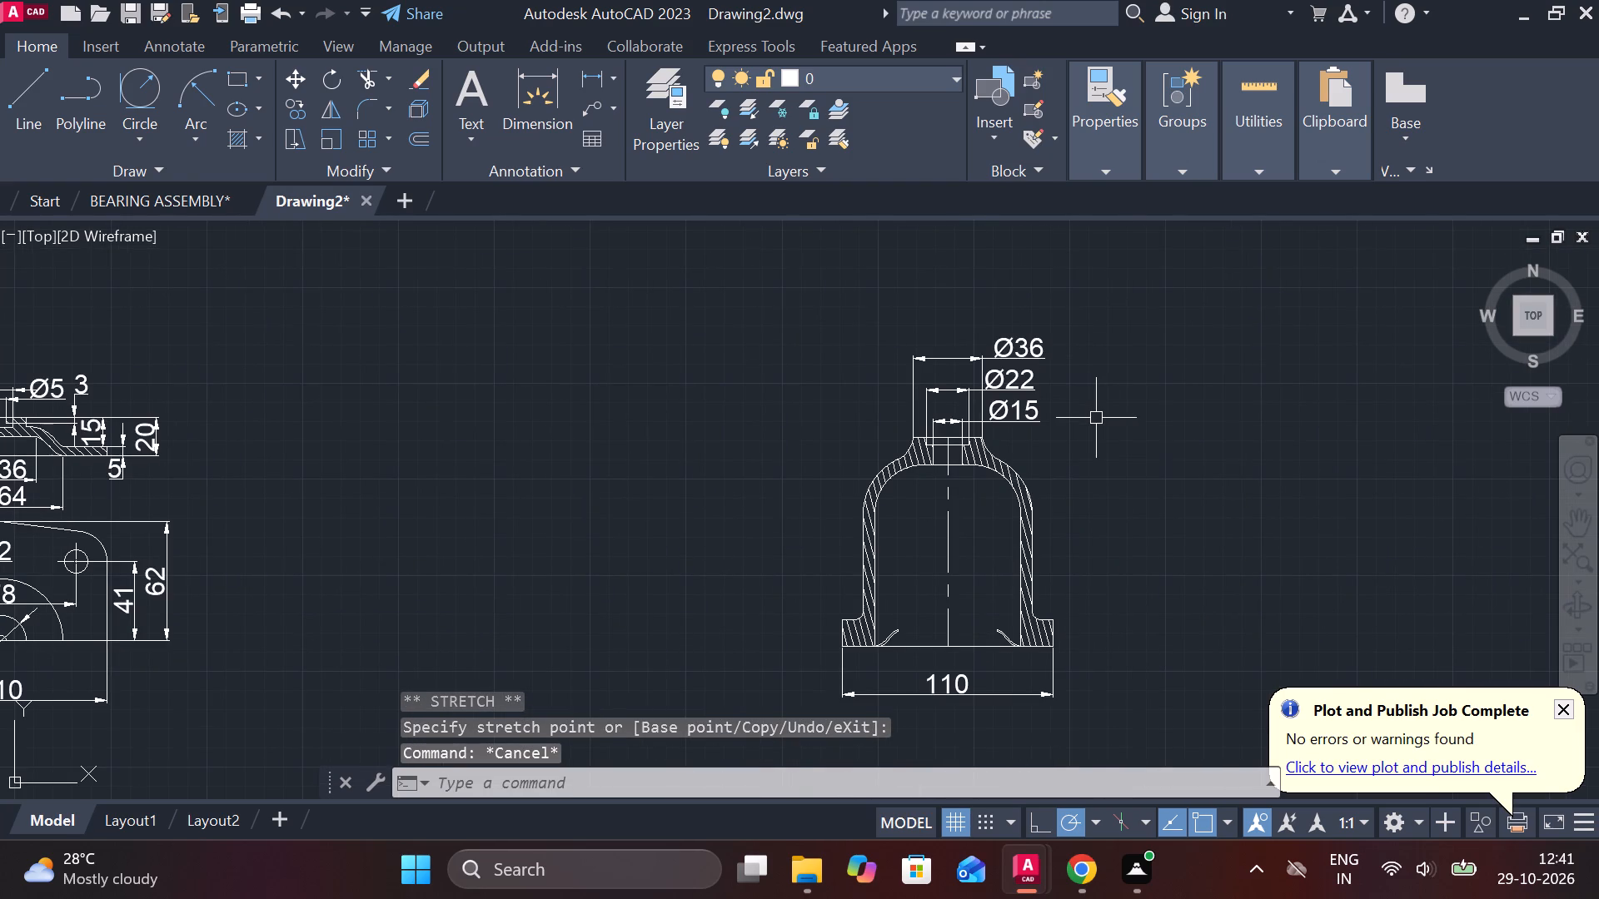
pyautogui.click(589, 83)
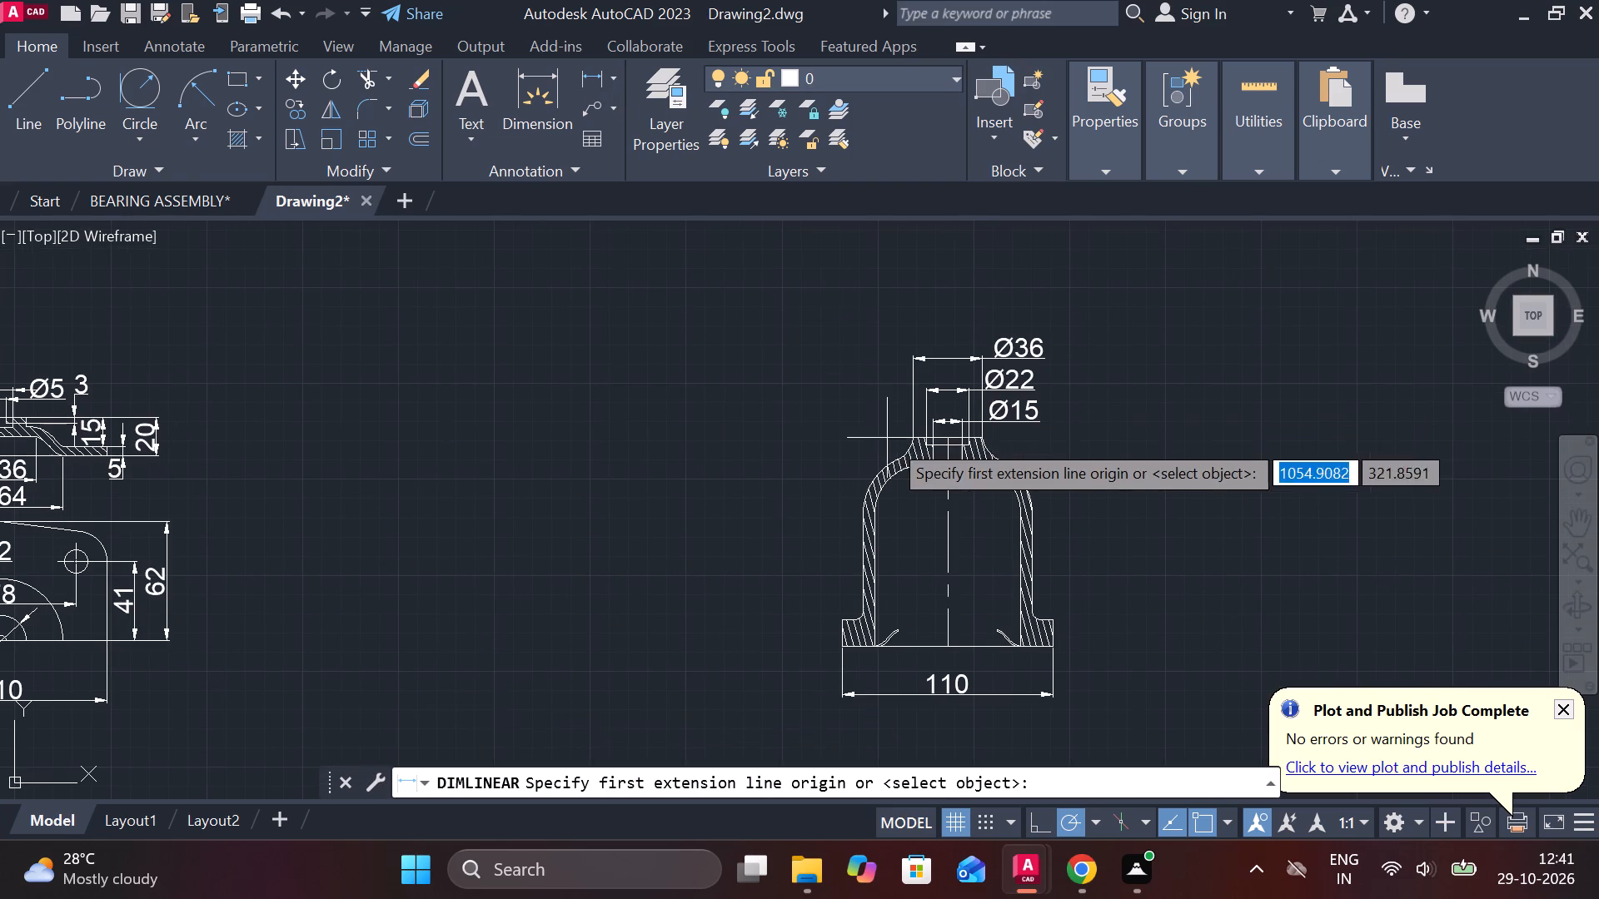
pyautogui.scroll(2, 906, 452)
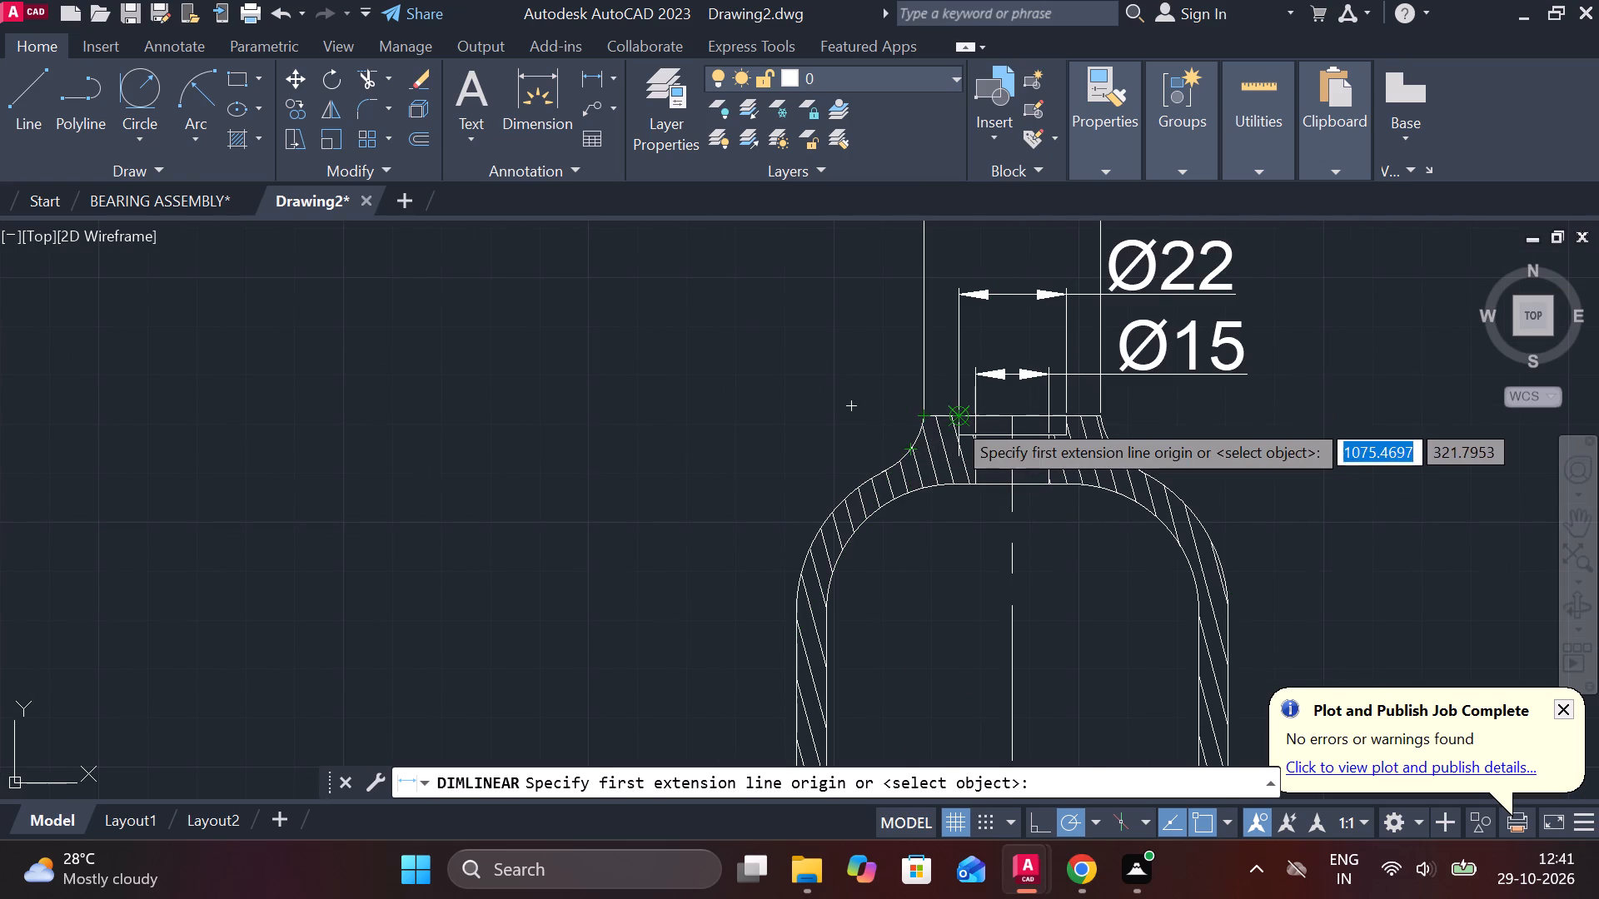
pyautogui.click(954, 419)
pyautogui.click(964, 489)
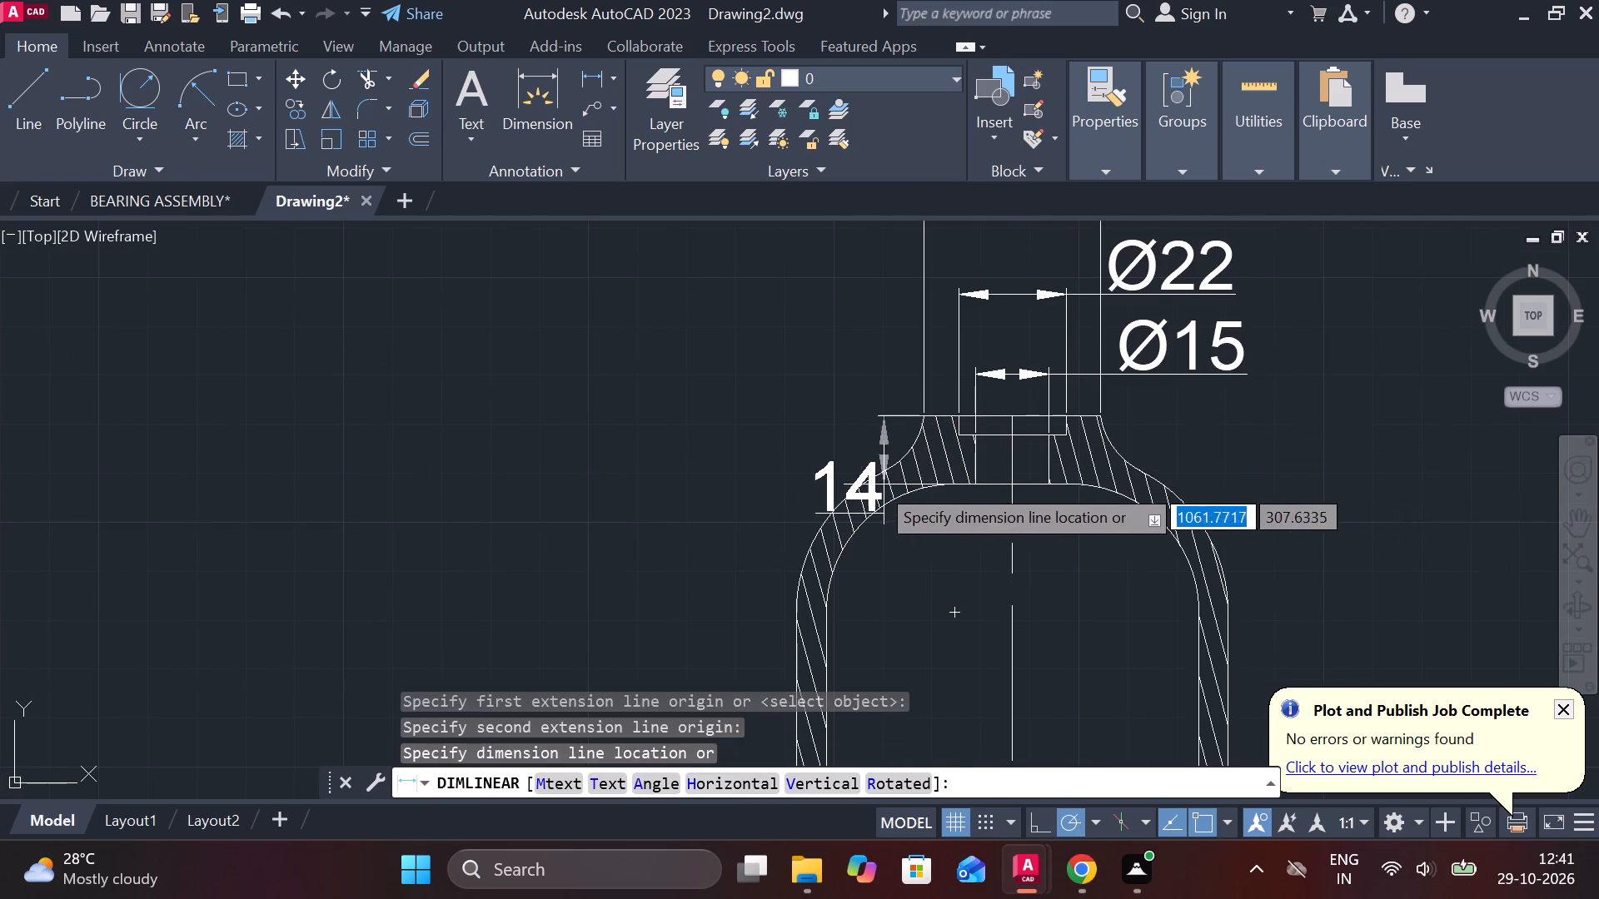
pyautogui.doubleClick(755, 473)
# Add a vertical linear dimension for the counterbore's depth, placed to the right of the neck.
pyautogui.scroll(2, 1094, 437)
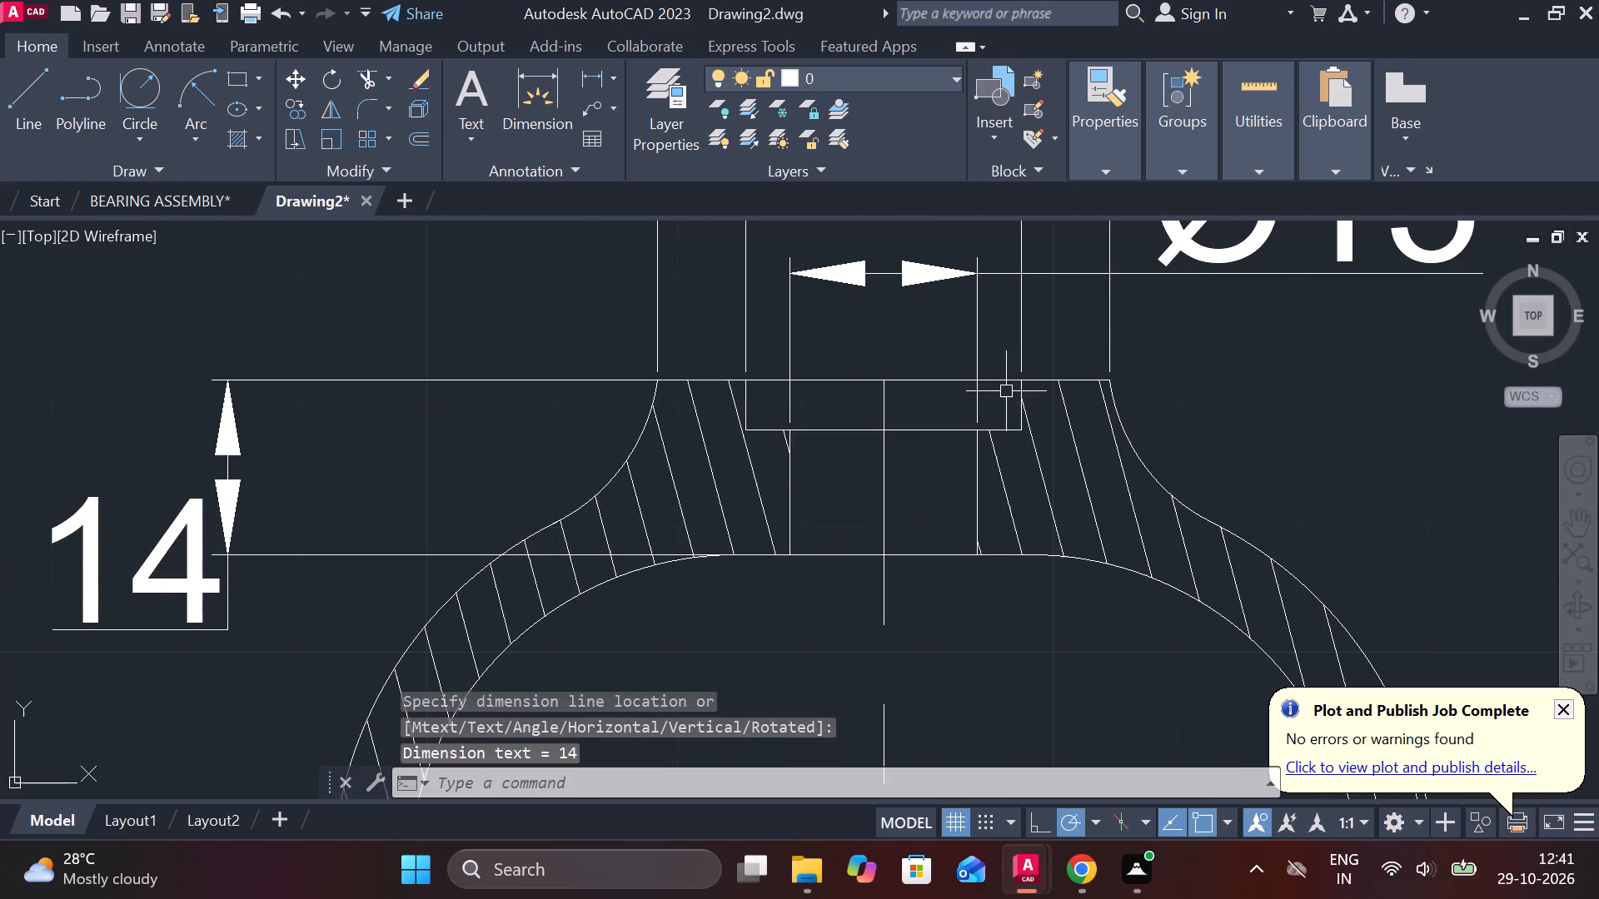
pyautogui.press('space')
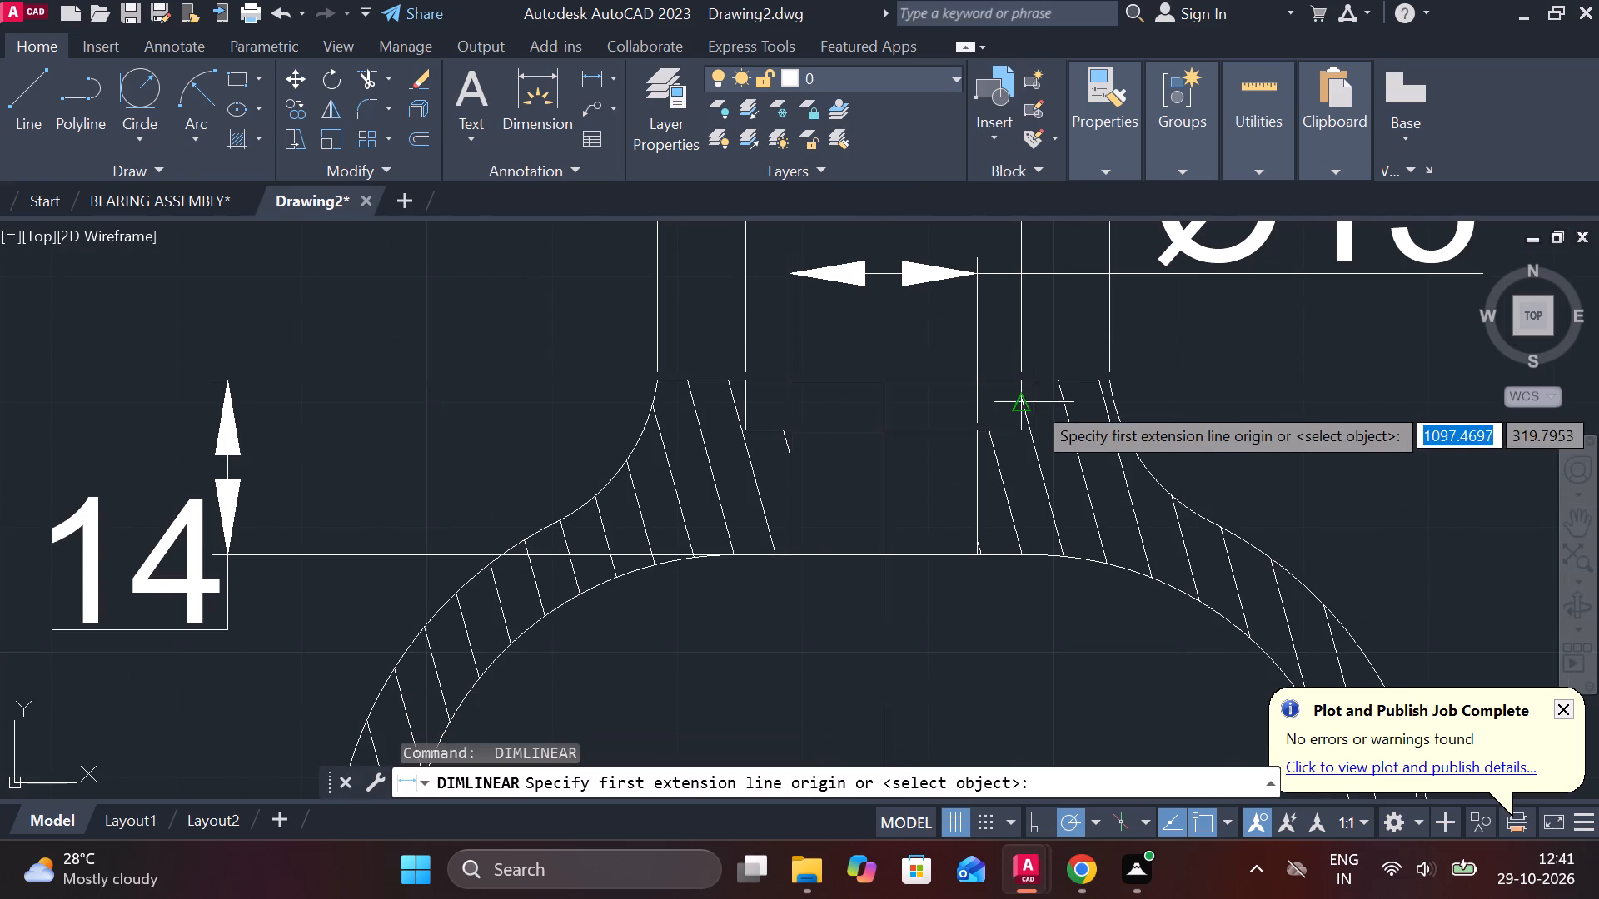
pyautogui.click(1024, 380)
pyautogui.click(1024, 433)
pyautogui.scroll(-2, 1207, 413)
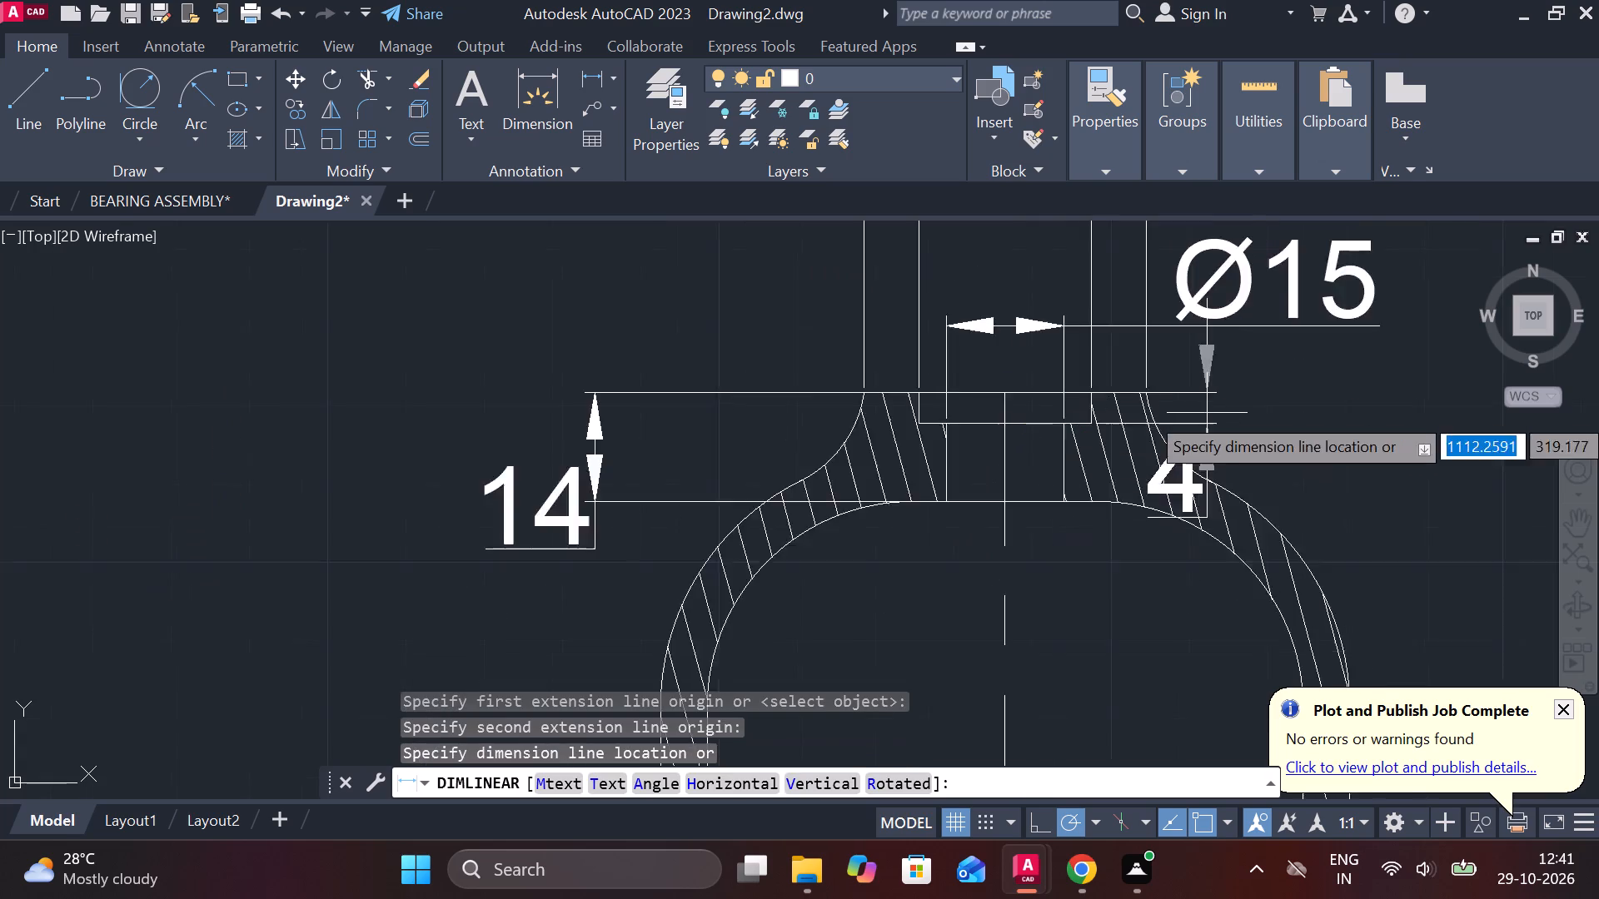
pyautogui.click(1352, 425)
# Add a horizontal linear dimension across the outer faces of the bell's side walls, placed low inside the cavity.
pyautogui.moveTo(1331, 464); pyautogui.dragTo(935, 357, button='middle')
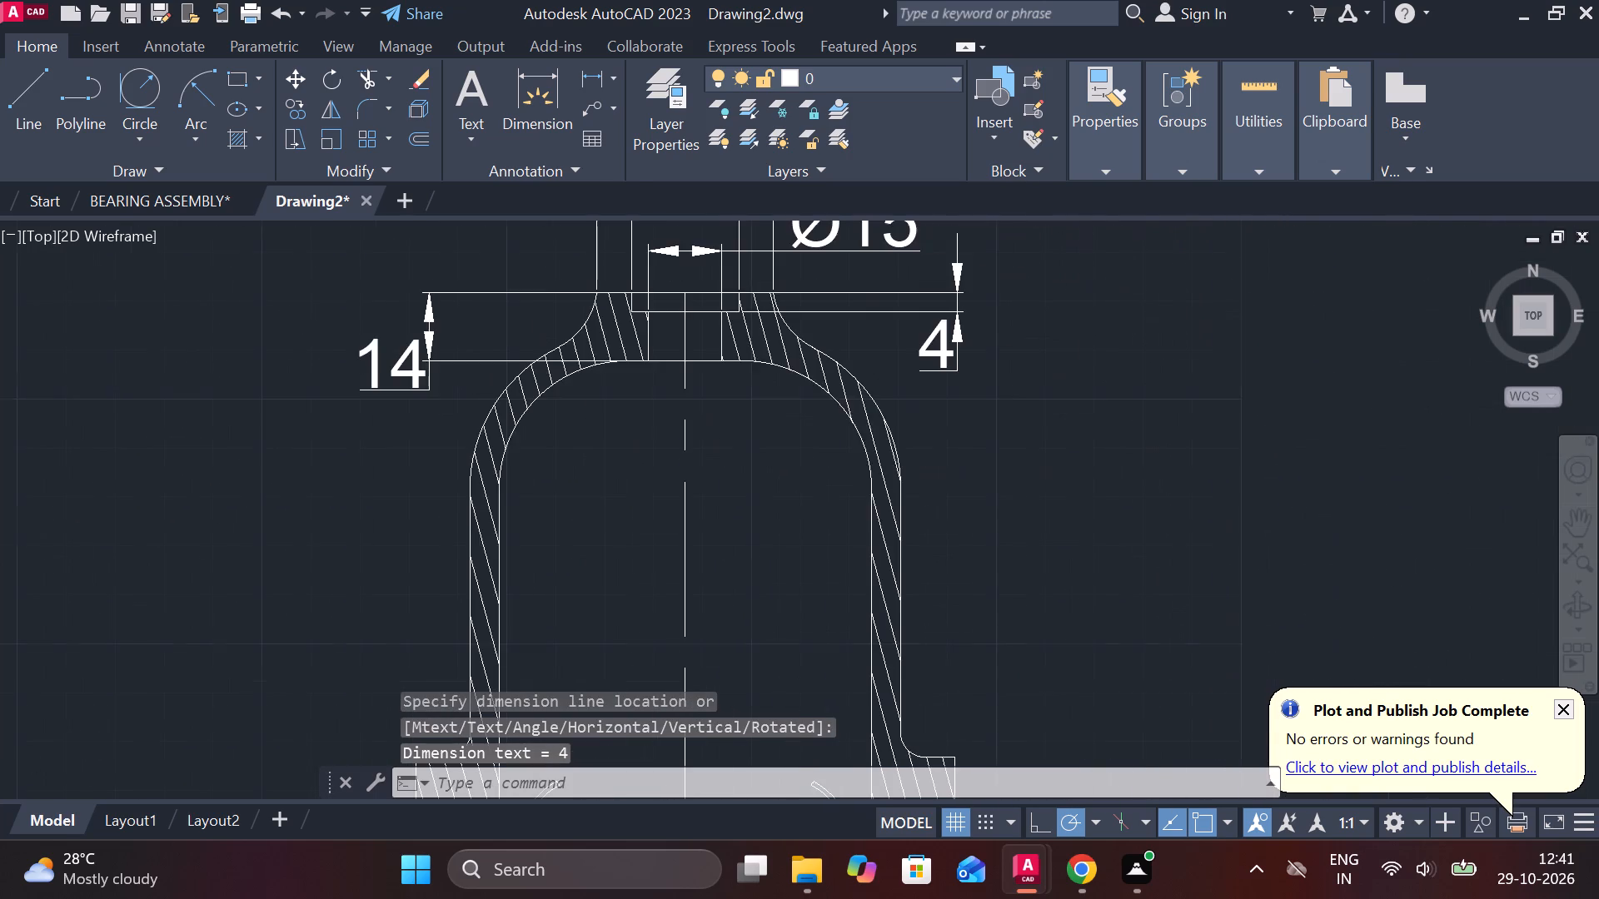
pyautogui.moveTo(769, 532); pyautogui.dragTo(864, 317, button='middle')
pyautogui.press('space')
pyautogui.click(555, 387)
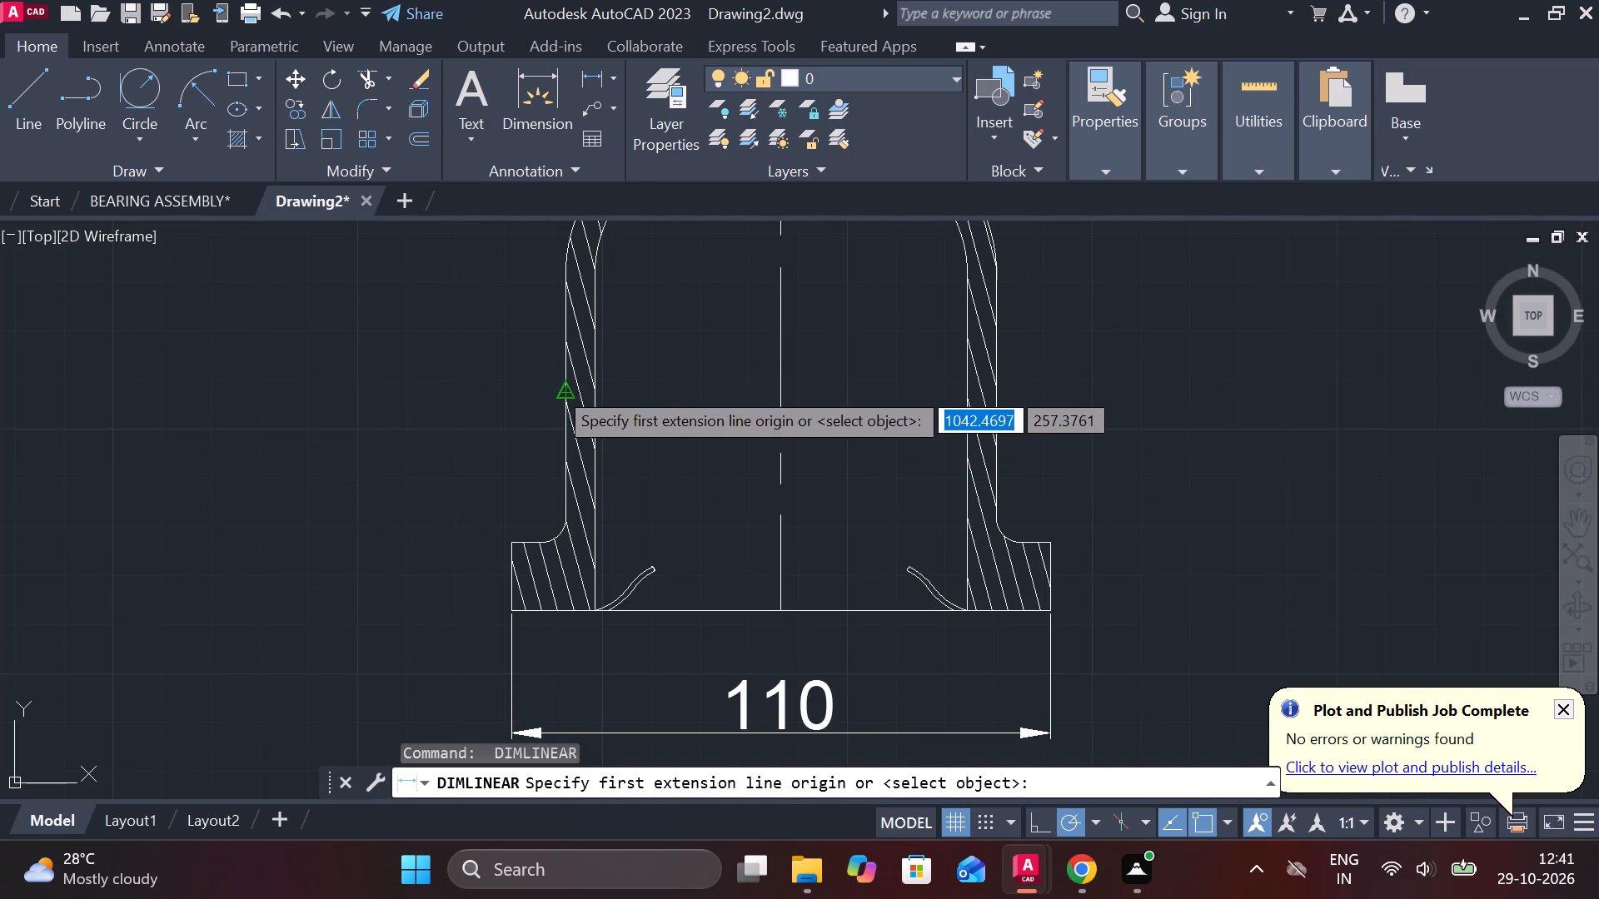
pyautogui.click(1001, 409)
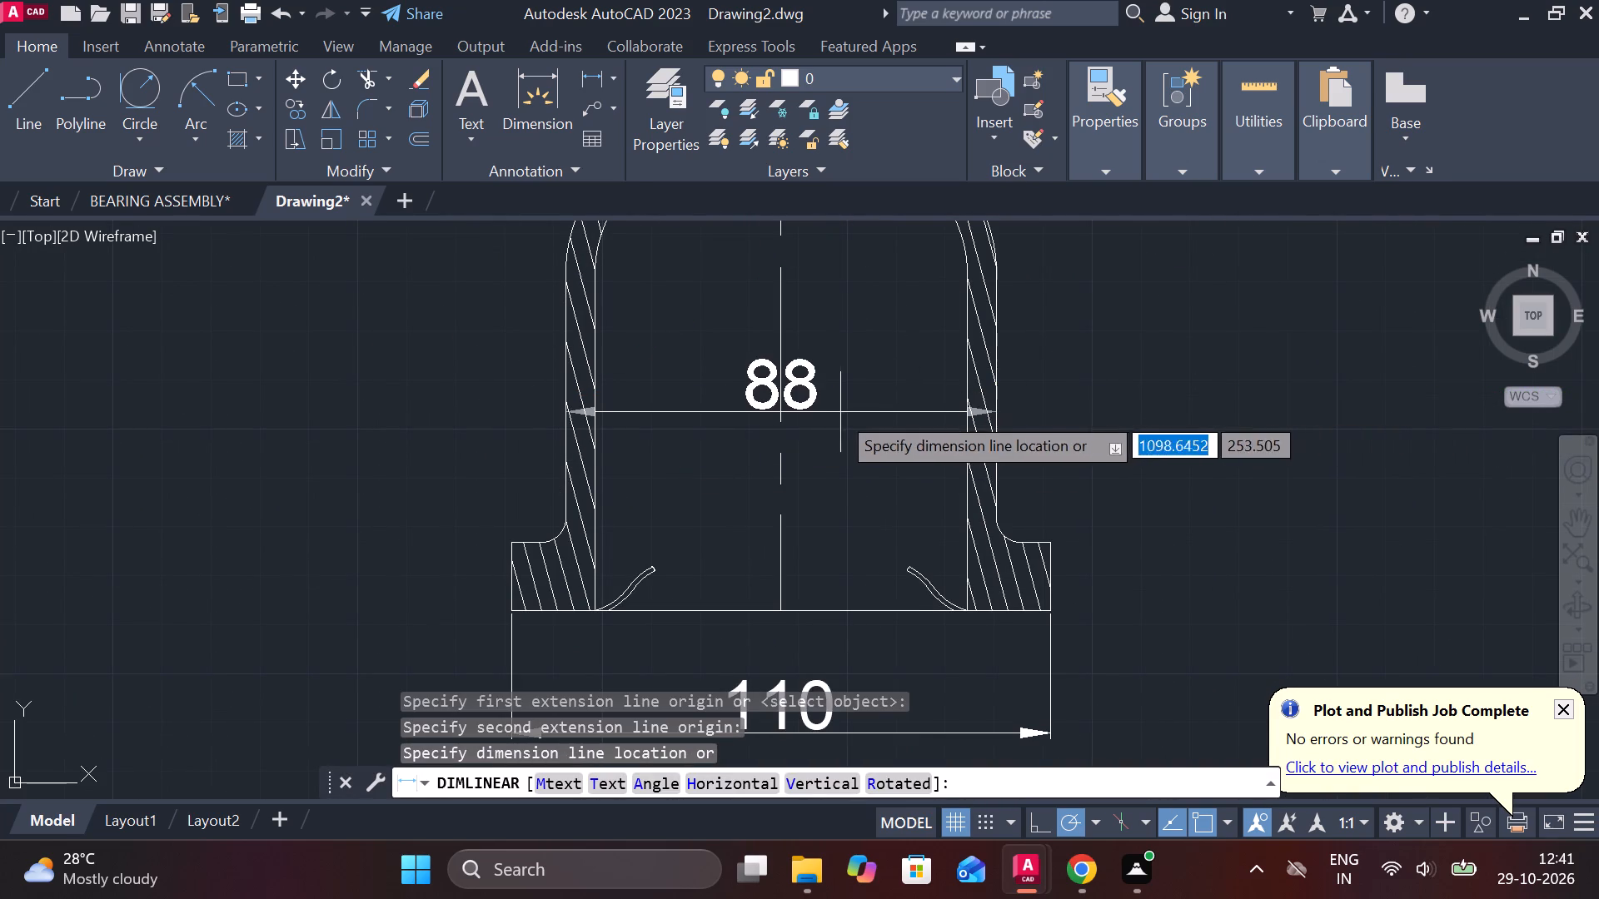
pyautogui.moveTo(838, 414); pyautogui.dragTo(850, 461, button='middle')
pyautogui.click(872, 511)
# Add a horizontal linear dimension between the inner faces of the side walls, placed above the outer-width dimension.
pyautogui.press('space')
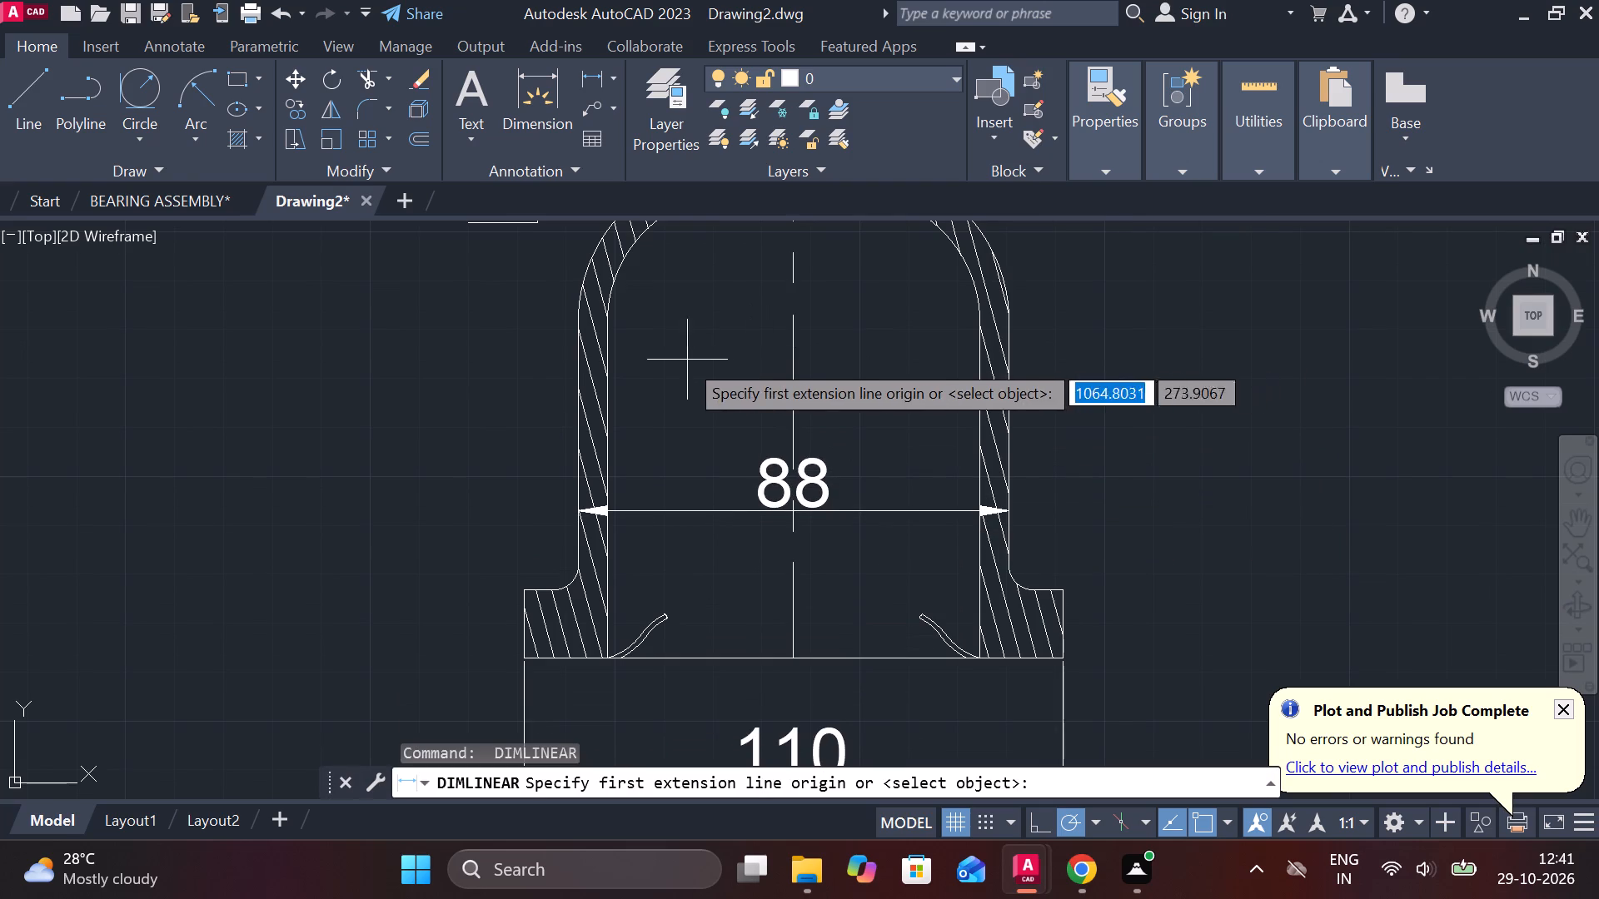
pyautogui.click(612, 360)
pyautogui.click(985, 371)
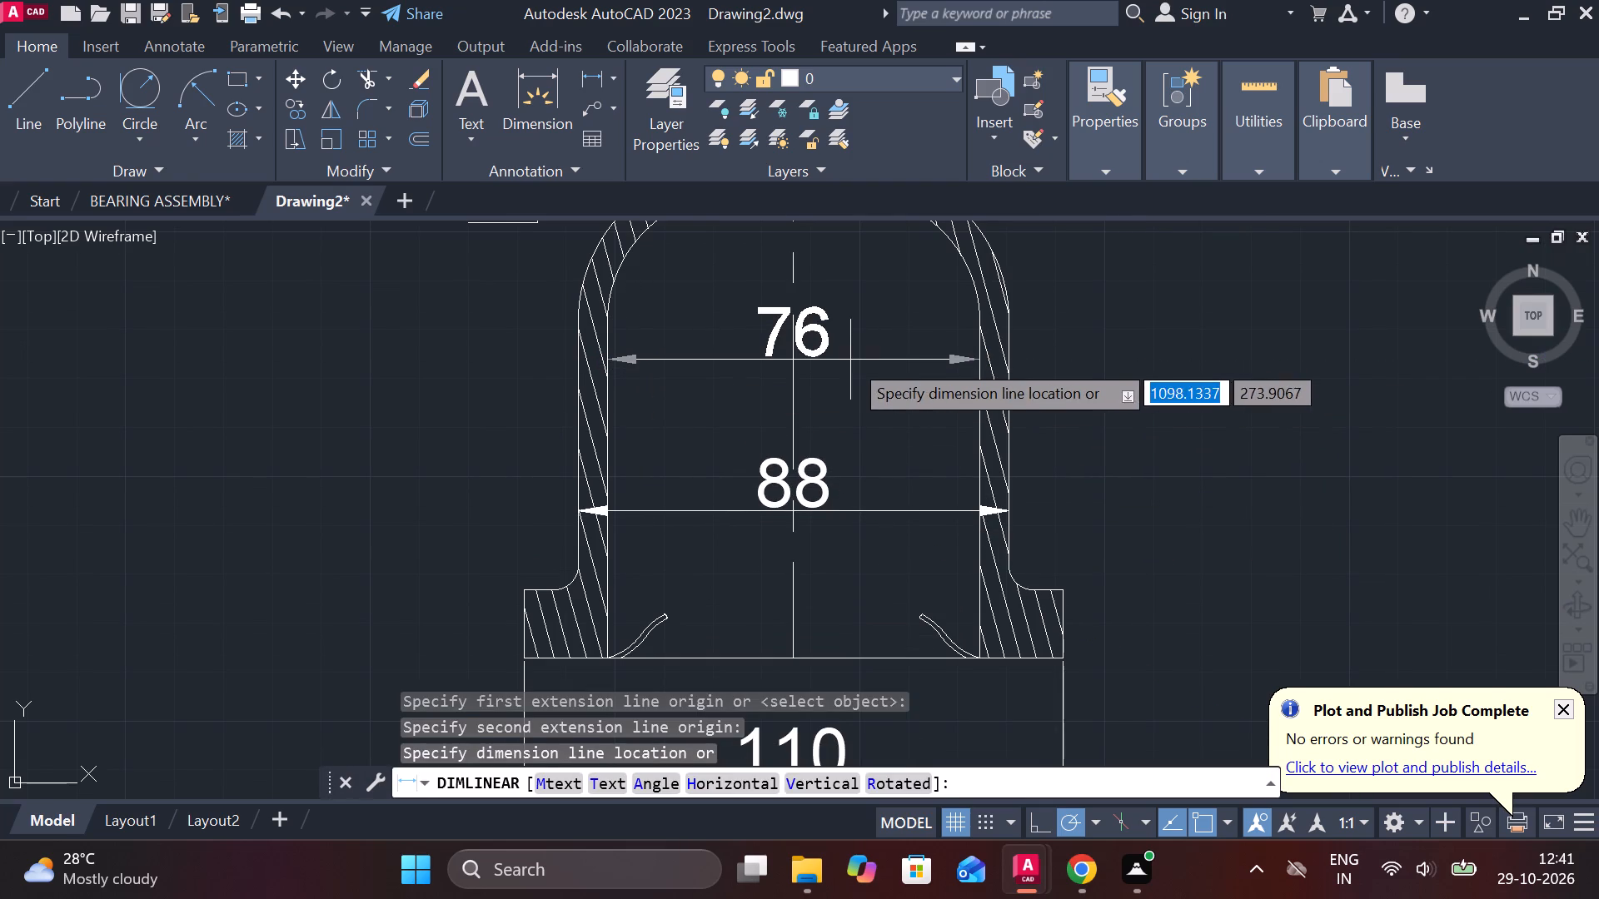
pyautogui.click(850, 360)
# Add a diameter symbol in front of the inner and outer body width texts so they read Ø76 and Ø88.
pyautogui.doubleClick(775, 312)
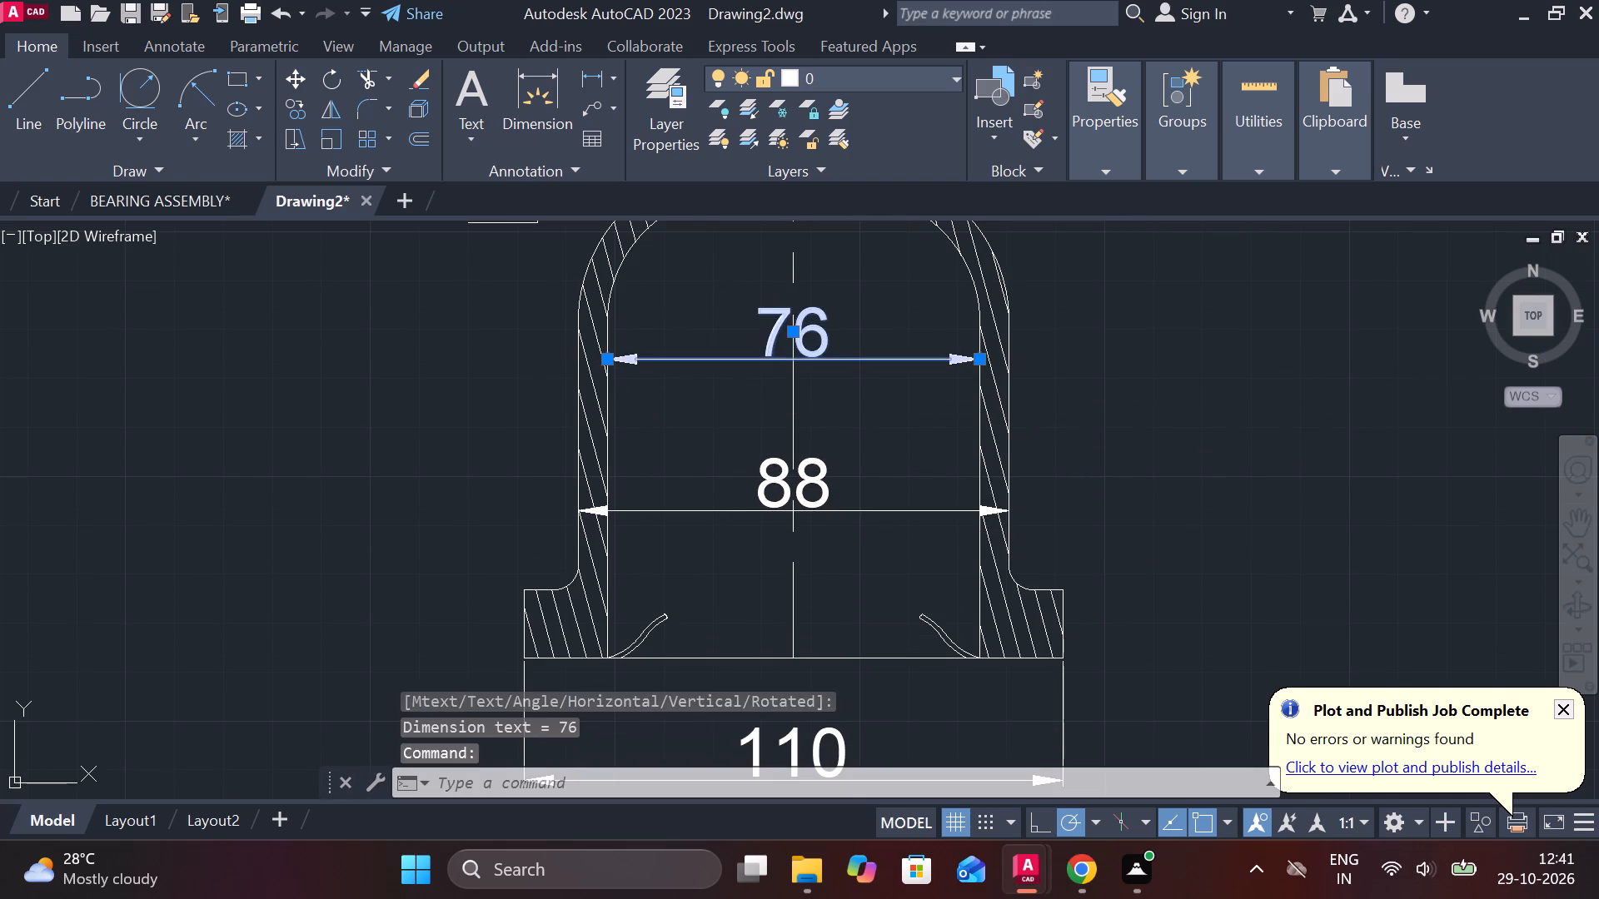
pyautogui.click(1075, 140)
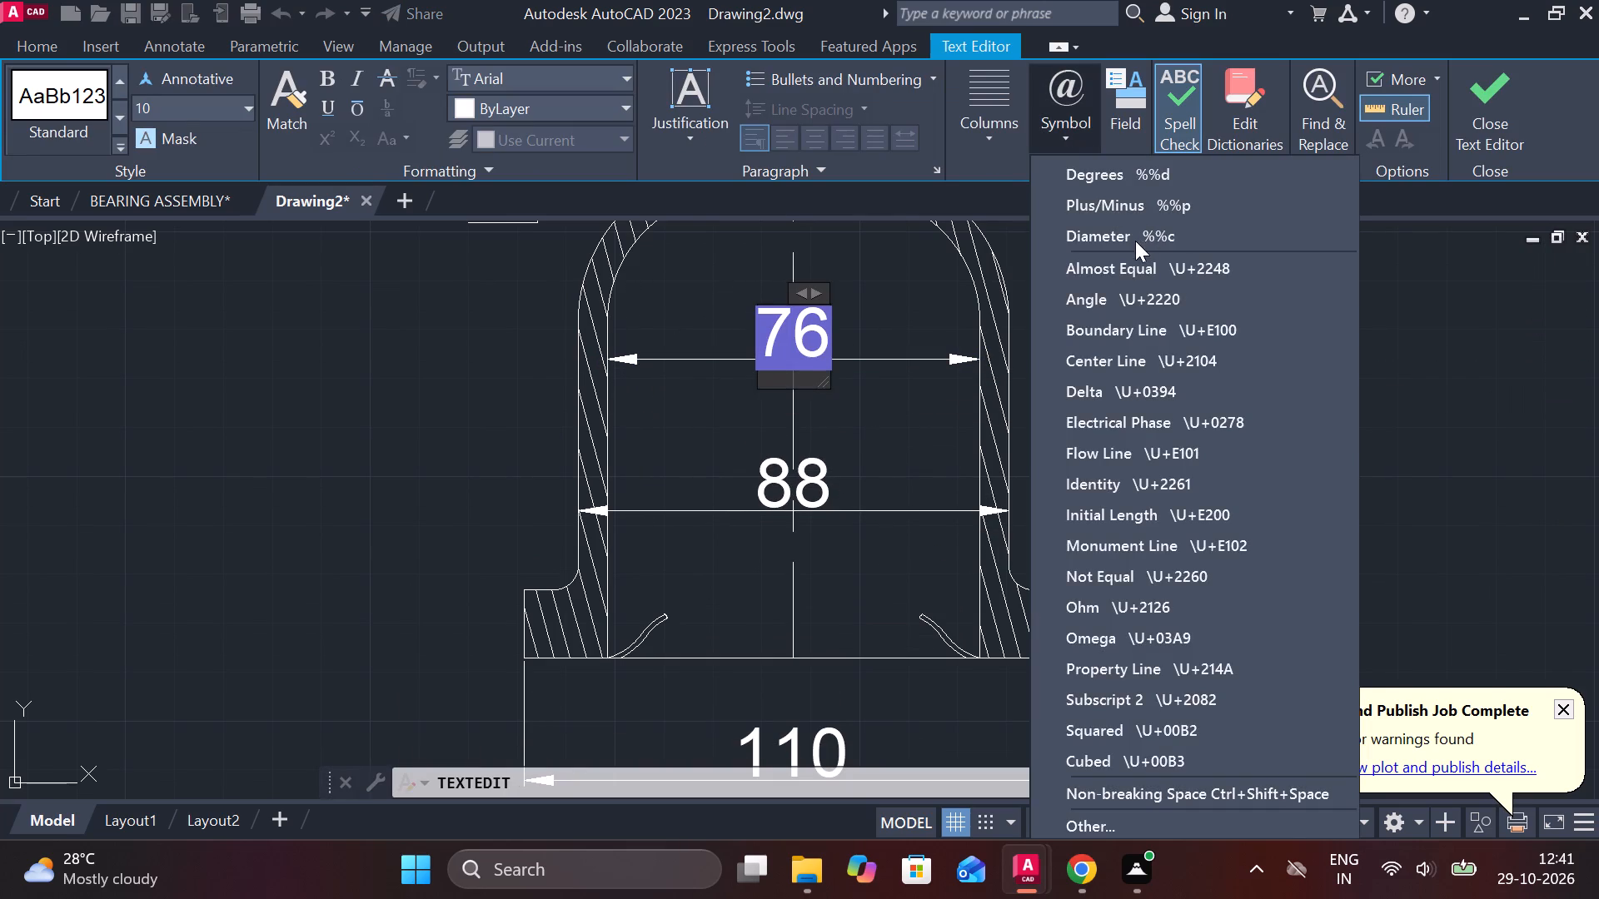
pyautogui.click(1129, 240)
pyautogui.click(806, 463)
pyautogui.tripleClick(831, 474)
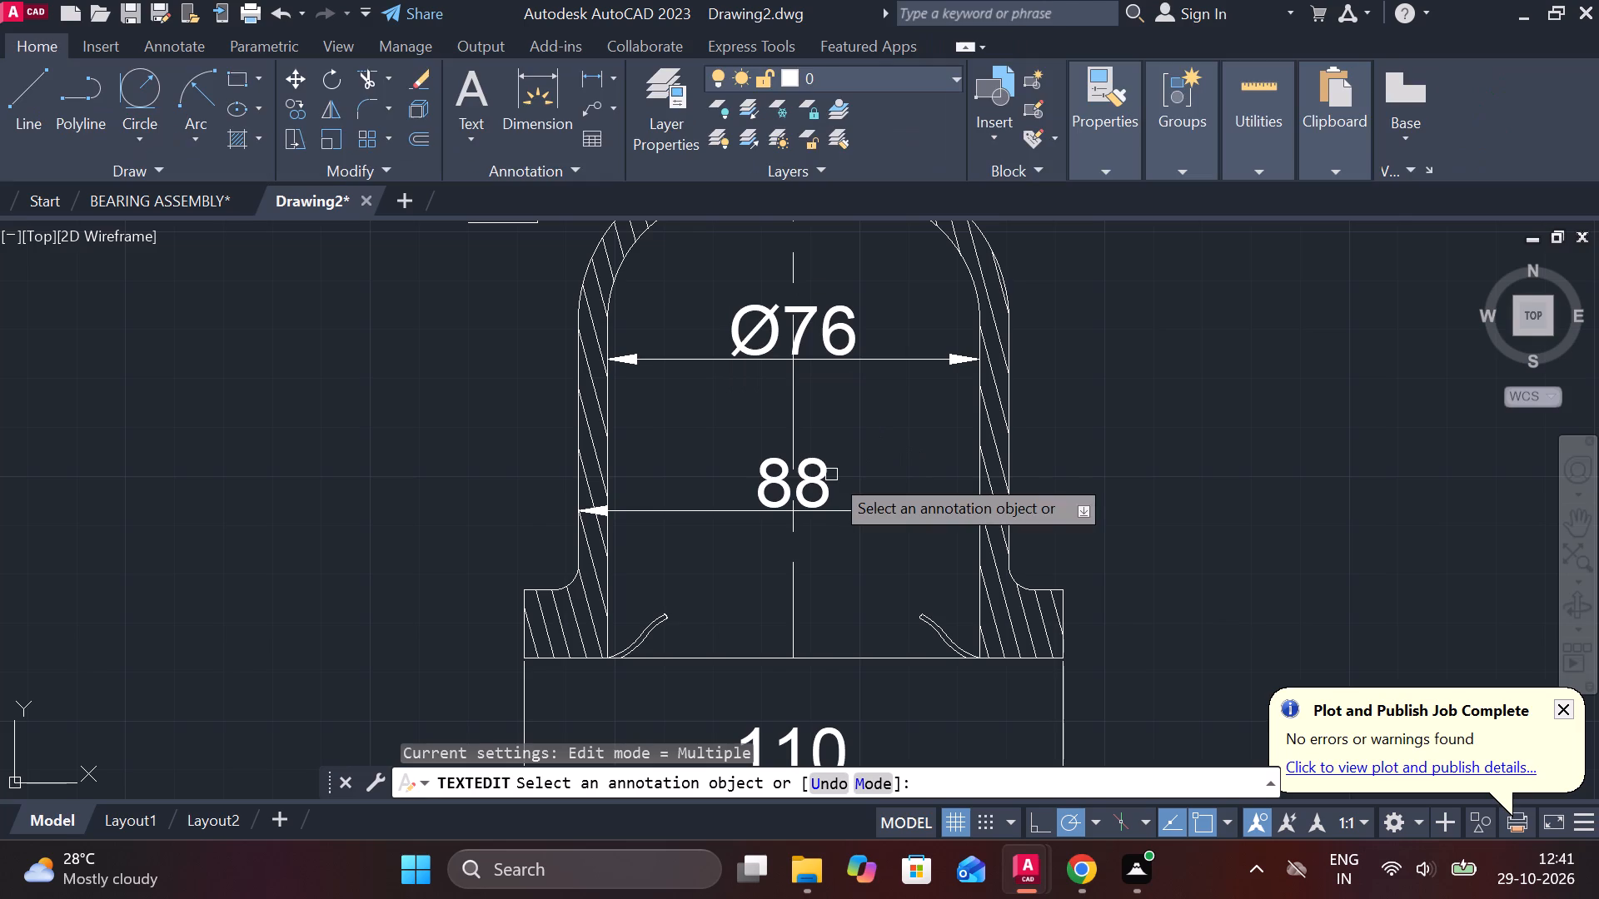
pyautogui.click(831, 474)
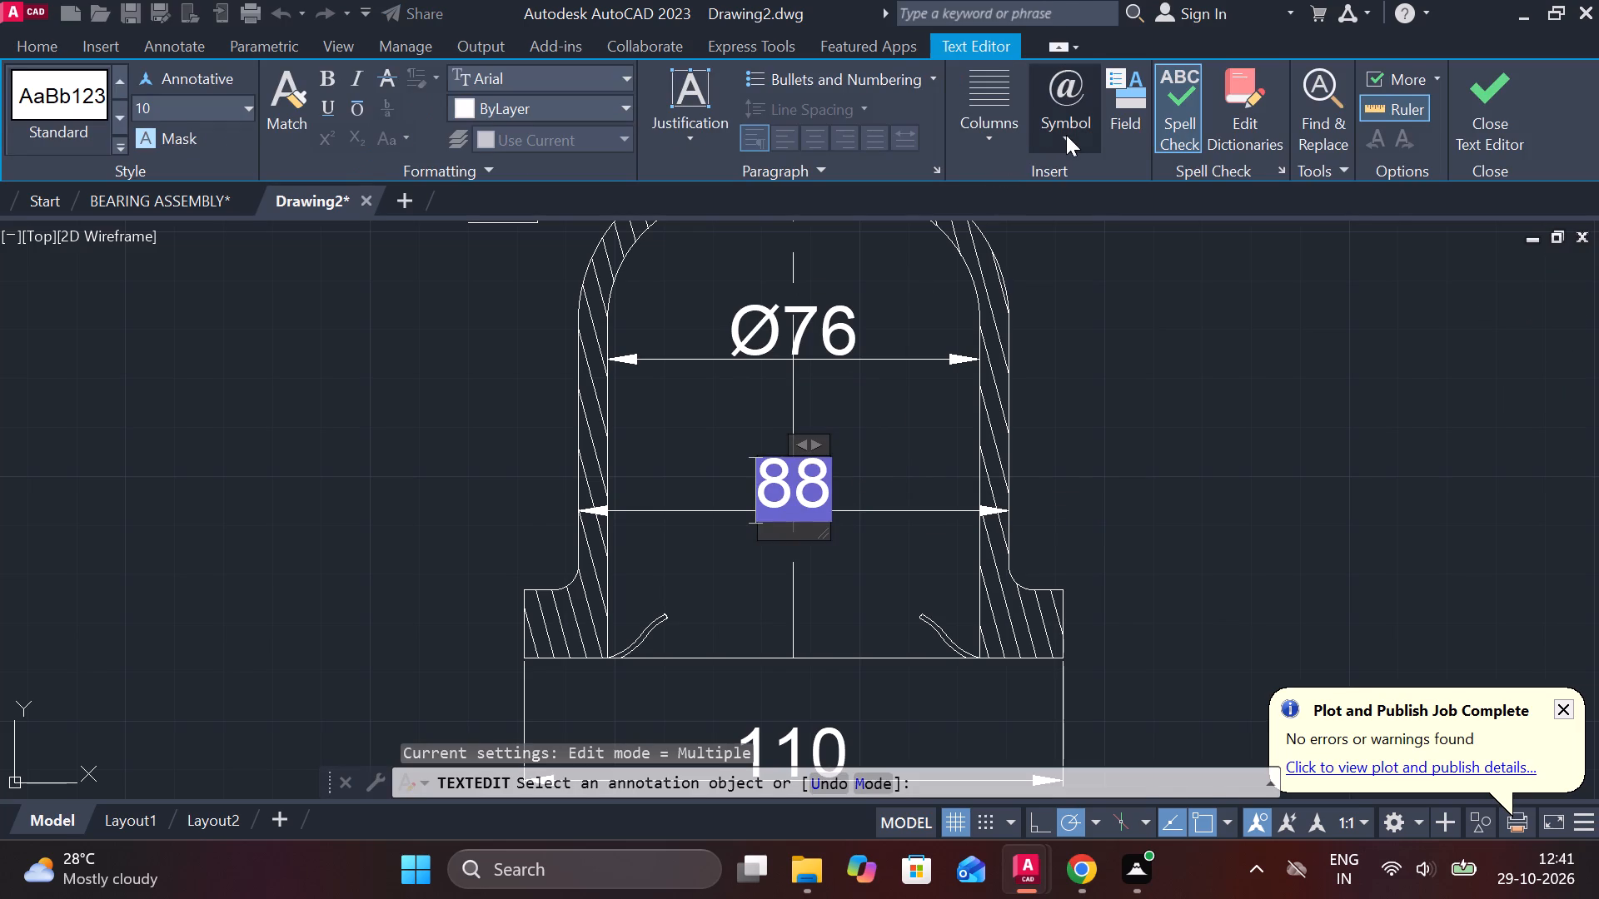
pyautogui.click(1066, 135)
pyautogui.click(1097, 246)
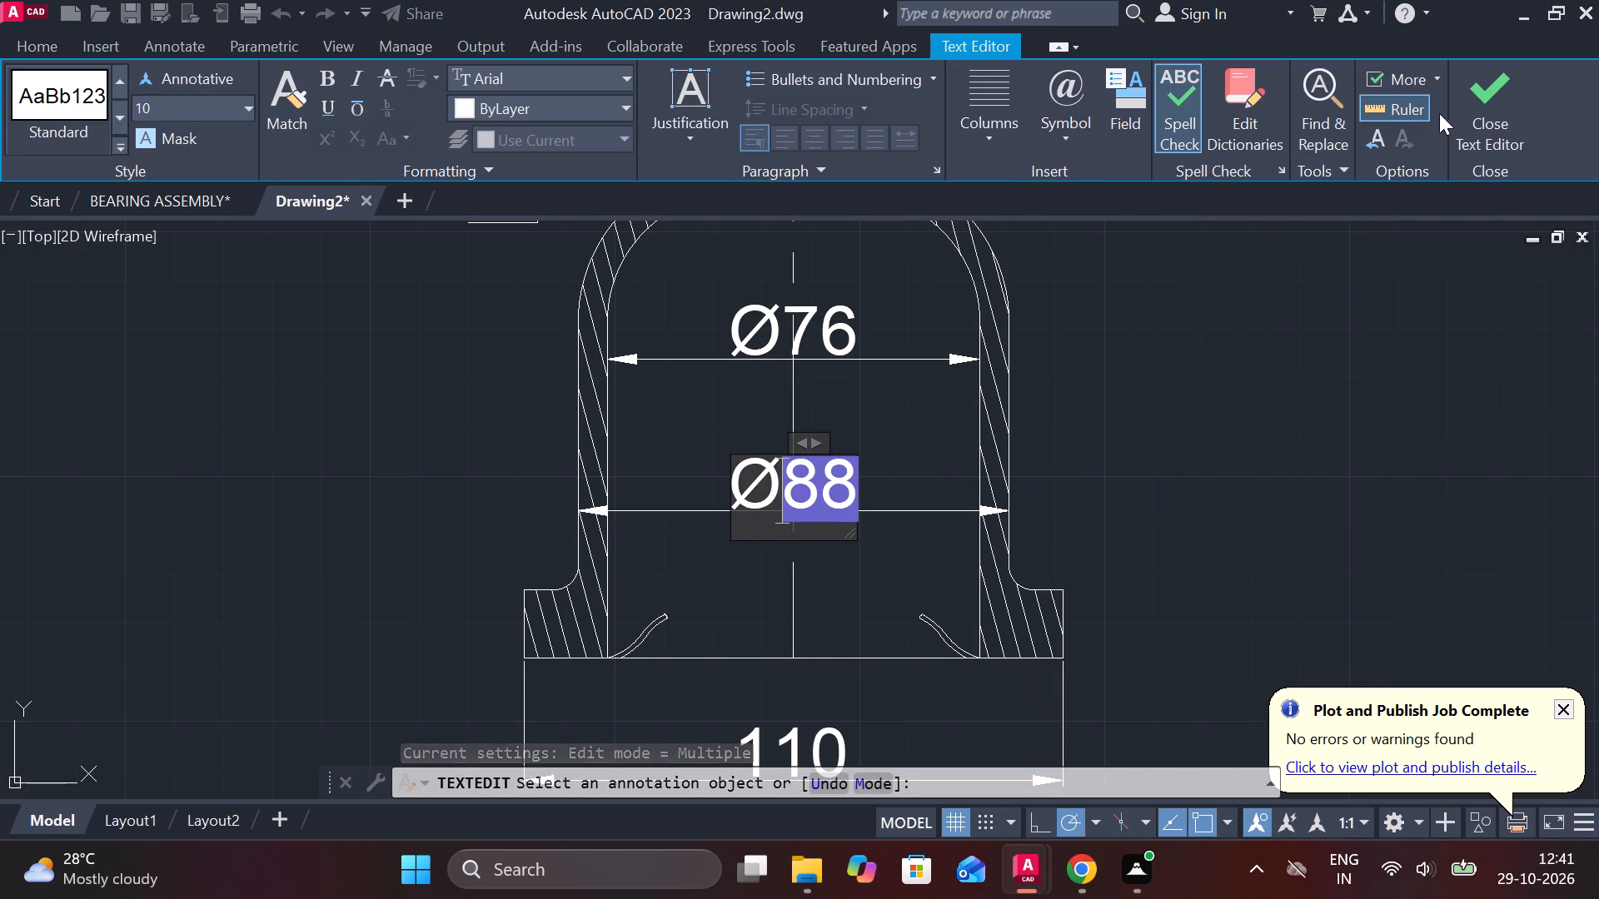
pyautogui.click(1479, 114)
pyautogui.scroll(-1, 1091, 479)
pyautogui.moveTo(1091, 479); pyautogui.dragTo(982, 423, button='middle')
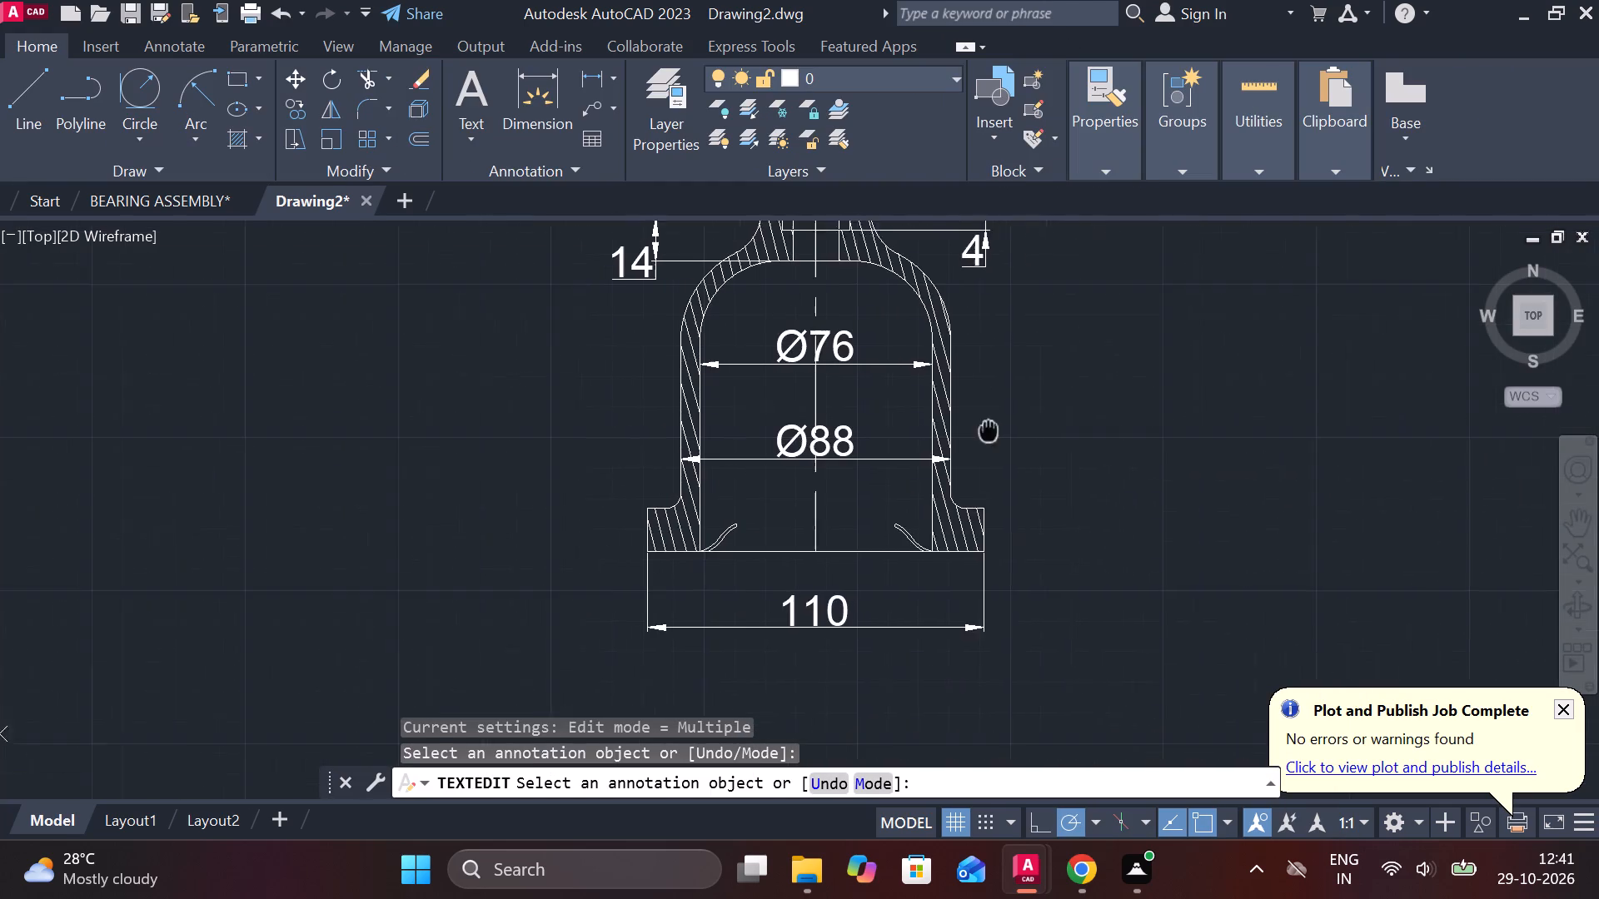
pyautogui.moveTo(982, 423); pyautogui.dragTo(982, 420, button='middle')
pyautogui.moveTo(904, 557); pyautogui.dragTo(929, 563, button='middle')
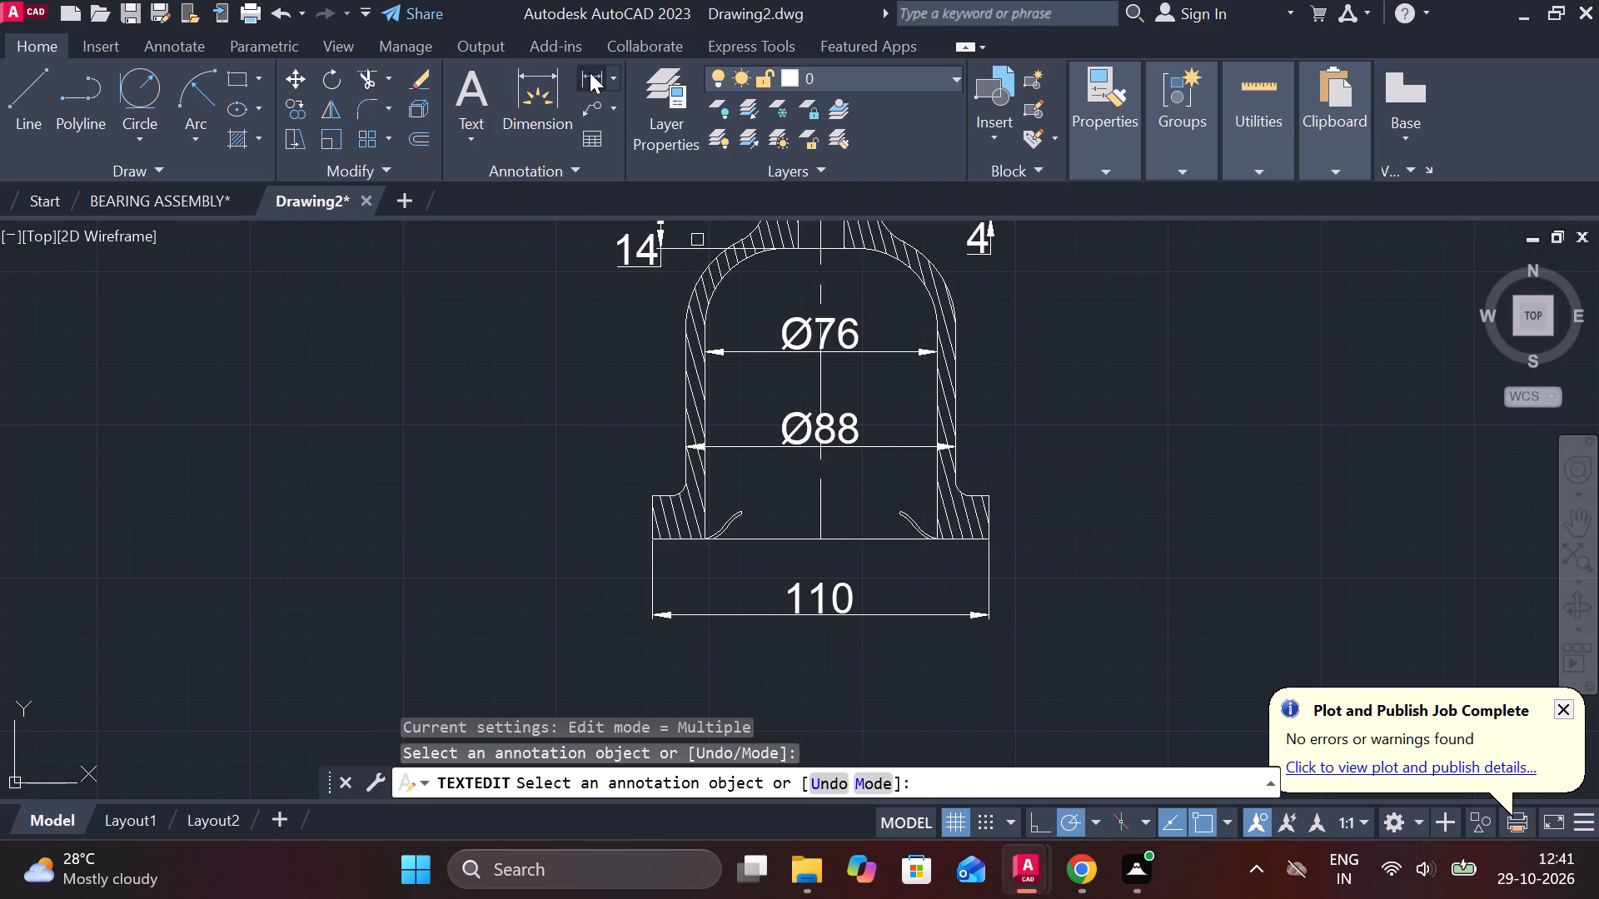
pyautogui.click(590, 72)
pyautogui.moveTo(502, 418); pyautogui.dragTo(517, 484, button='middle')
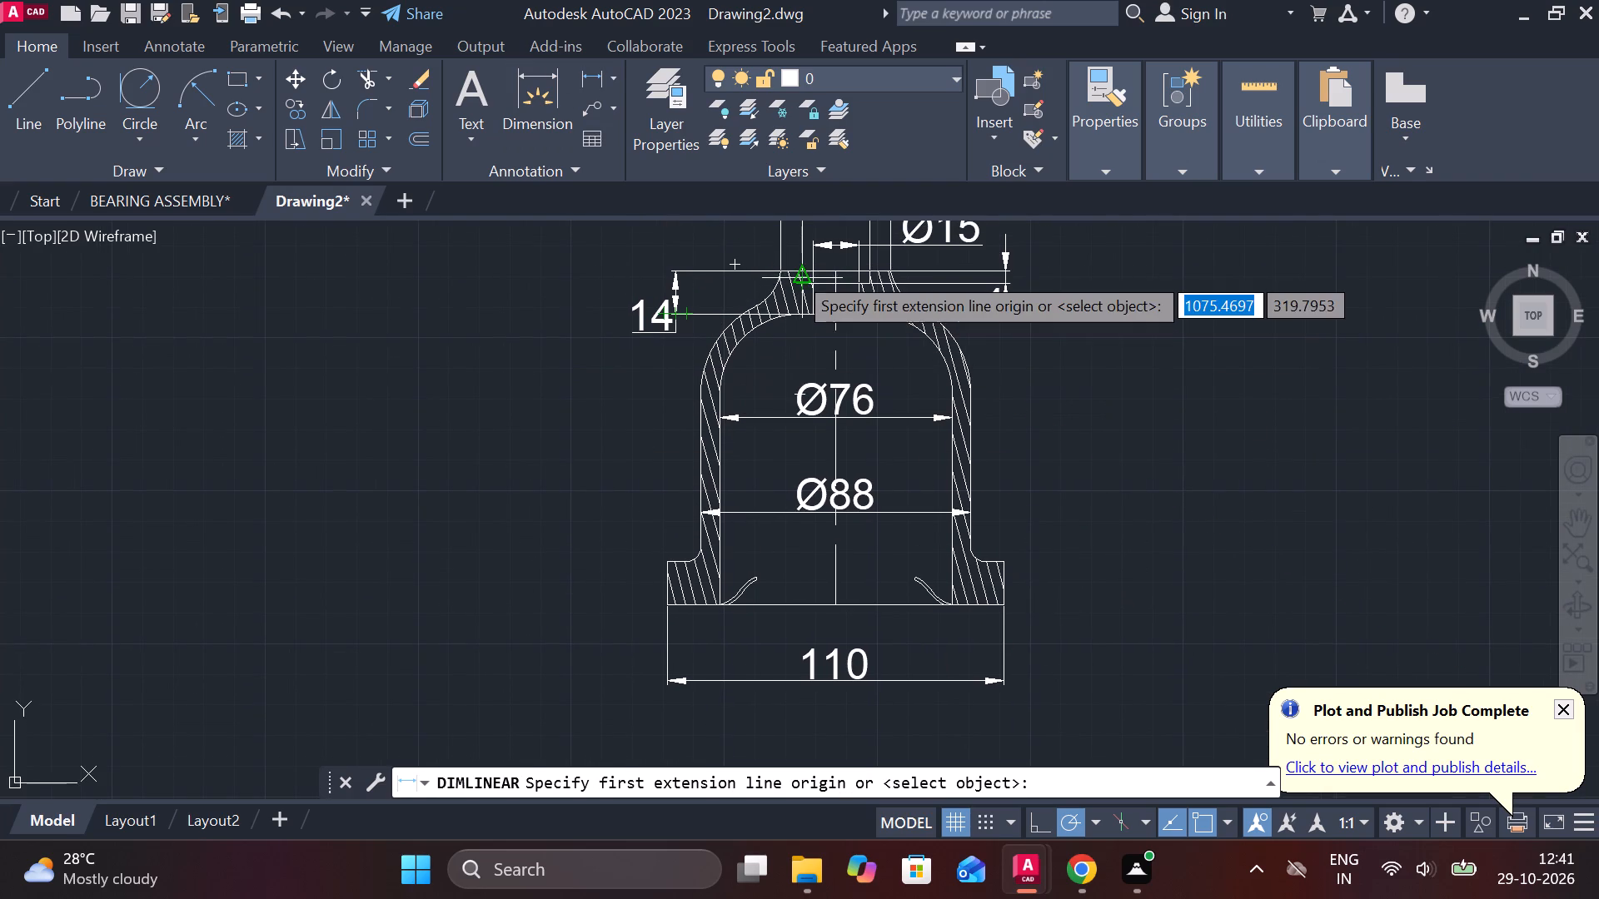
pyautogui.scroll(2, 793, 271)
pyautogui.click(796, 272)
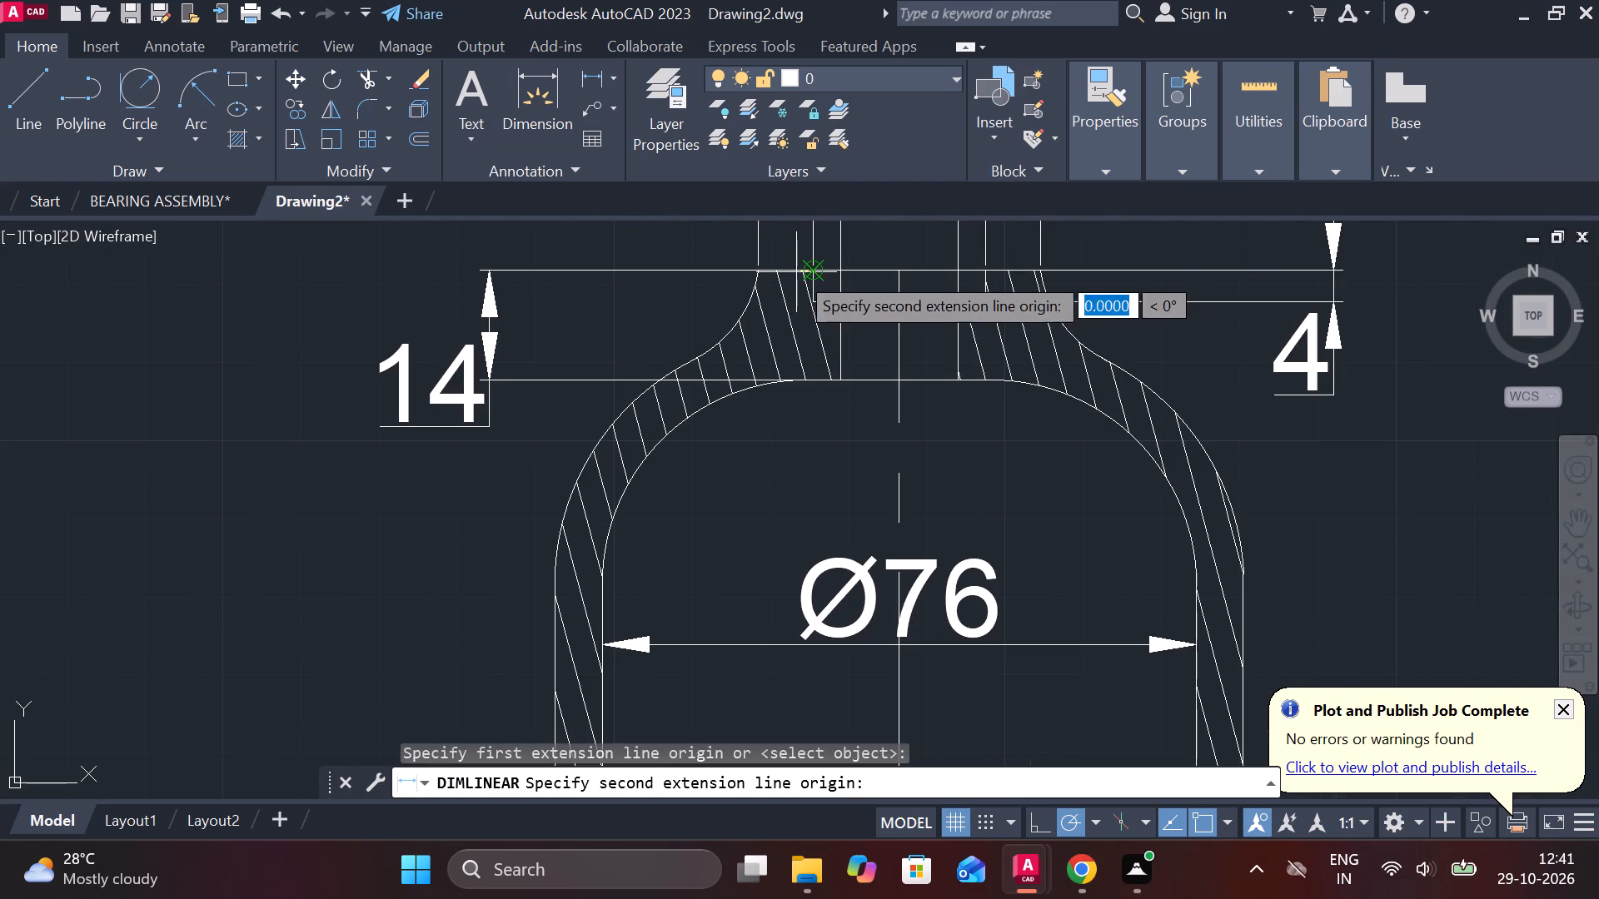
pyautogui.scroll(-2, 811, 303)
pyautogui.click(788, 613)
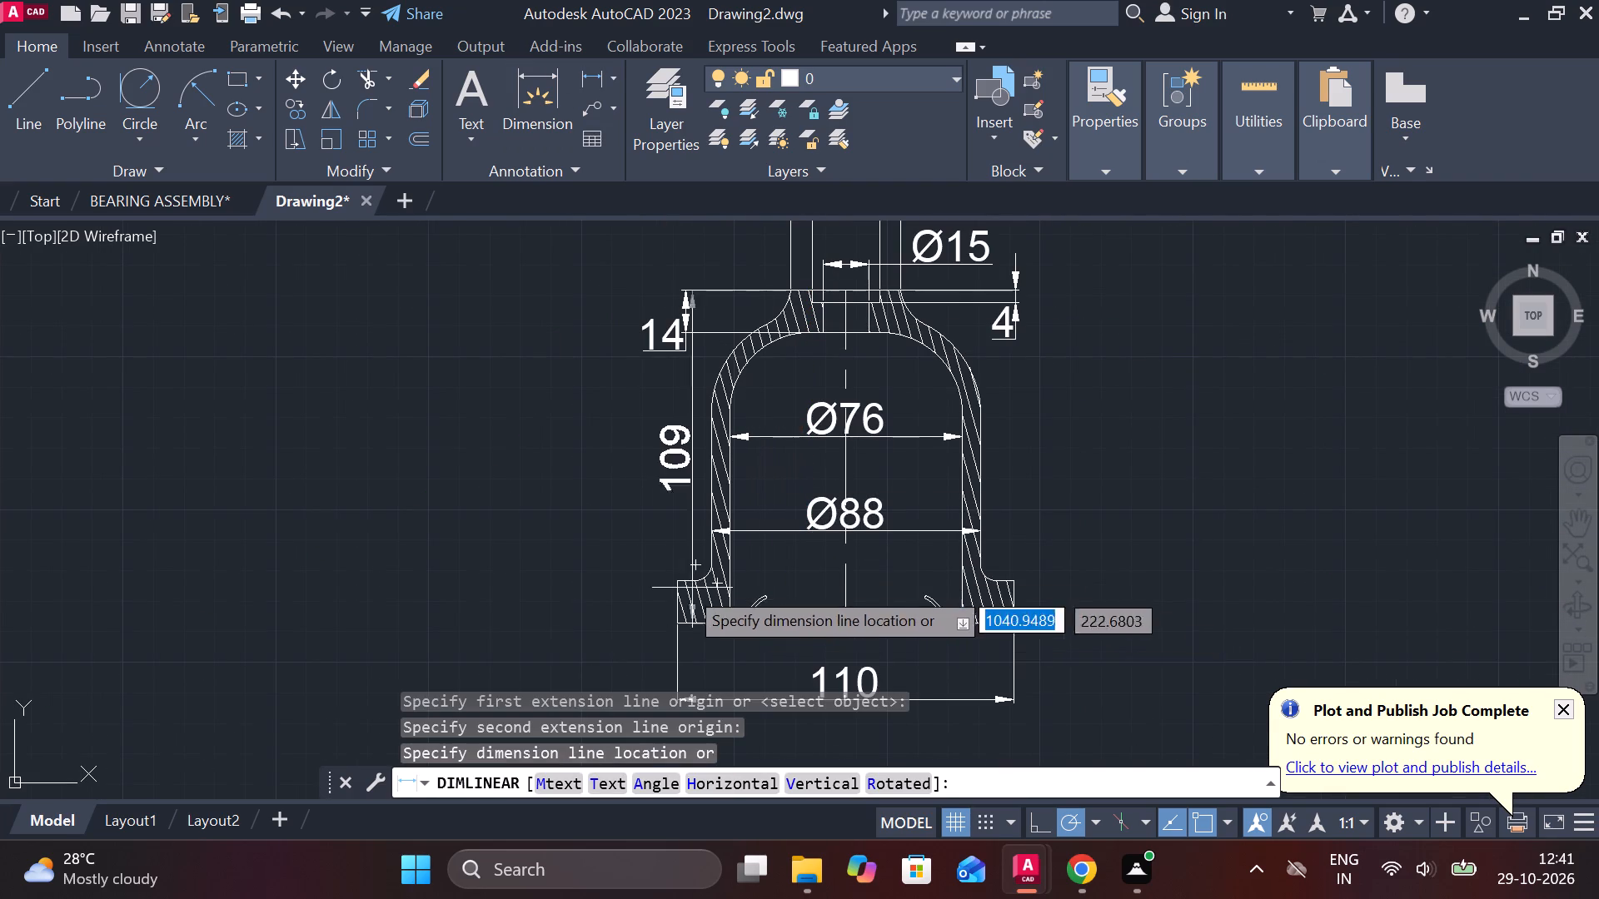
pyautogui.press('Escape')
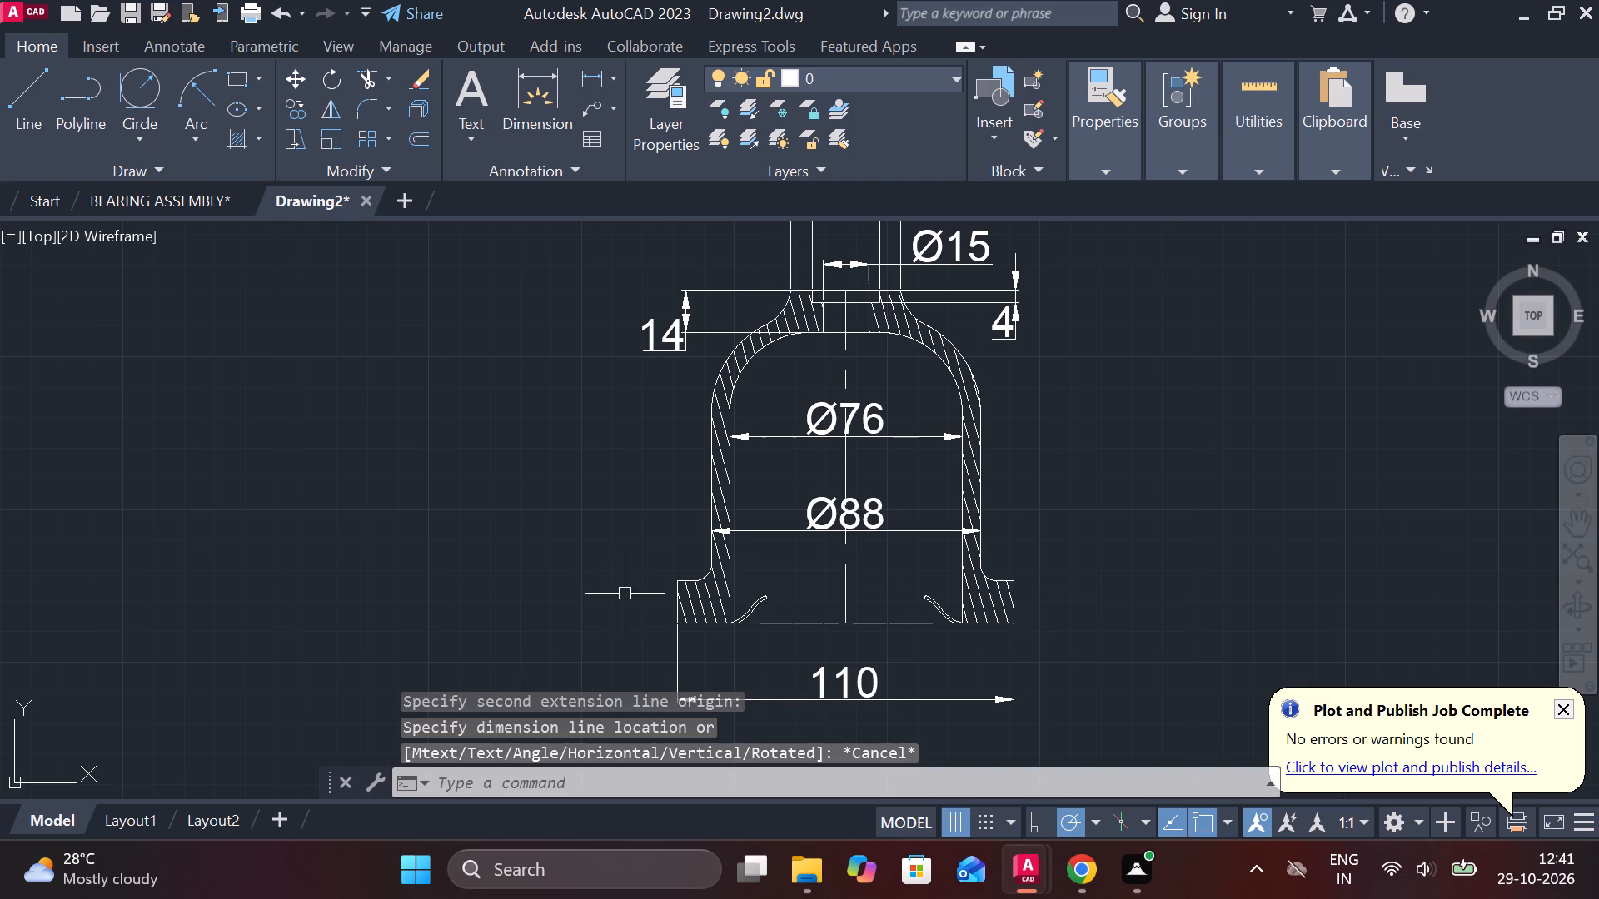
# Add a vertical linear dimension for the base flange's thickness, placed to the left of the section.
pyautogui.press('space')
pyautogui.click(666, 578)
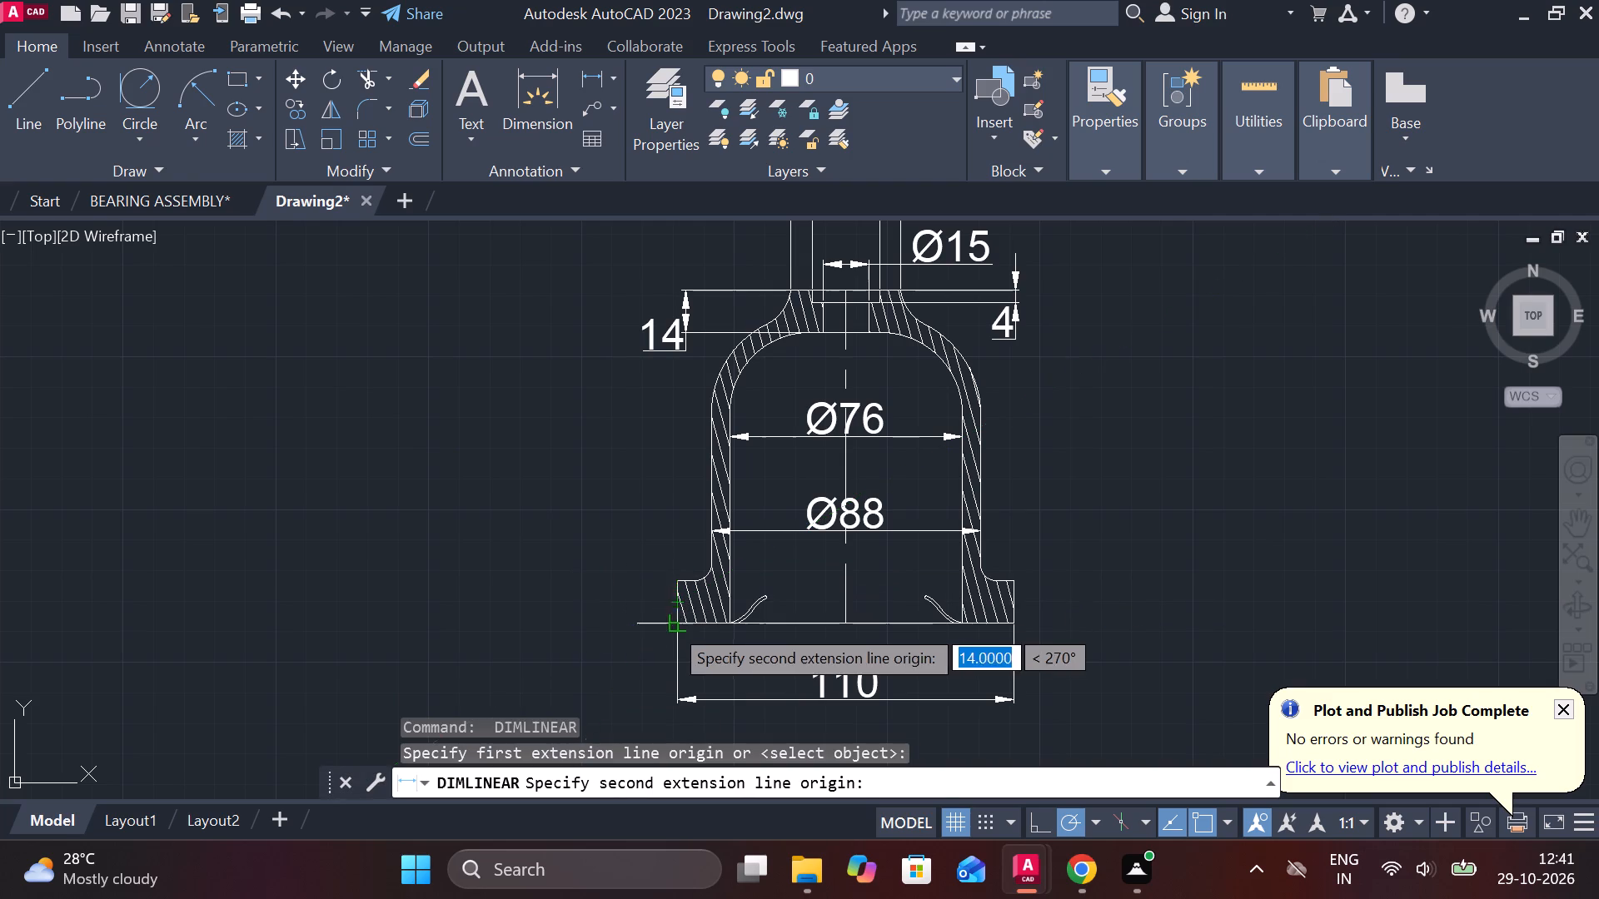
pyautogui.click(671, 629)
pyautogui.click(583, 627)
# Add a vertical linear dimension from the flange's top face to the neck's top, in line with the flange thickness dimension.
pyautogui.press('space')
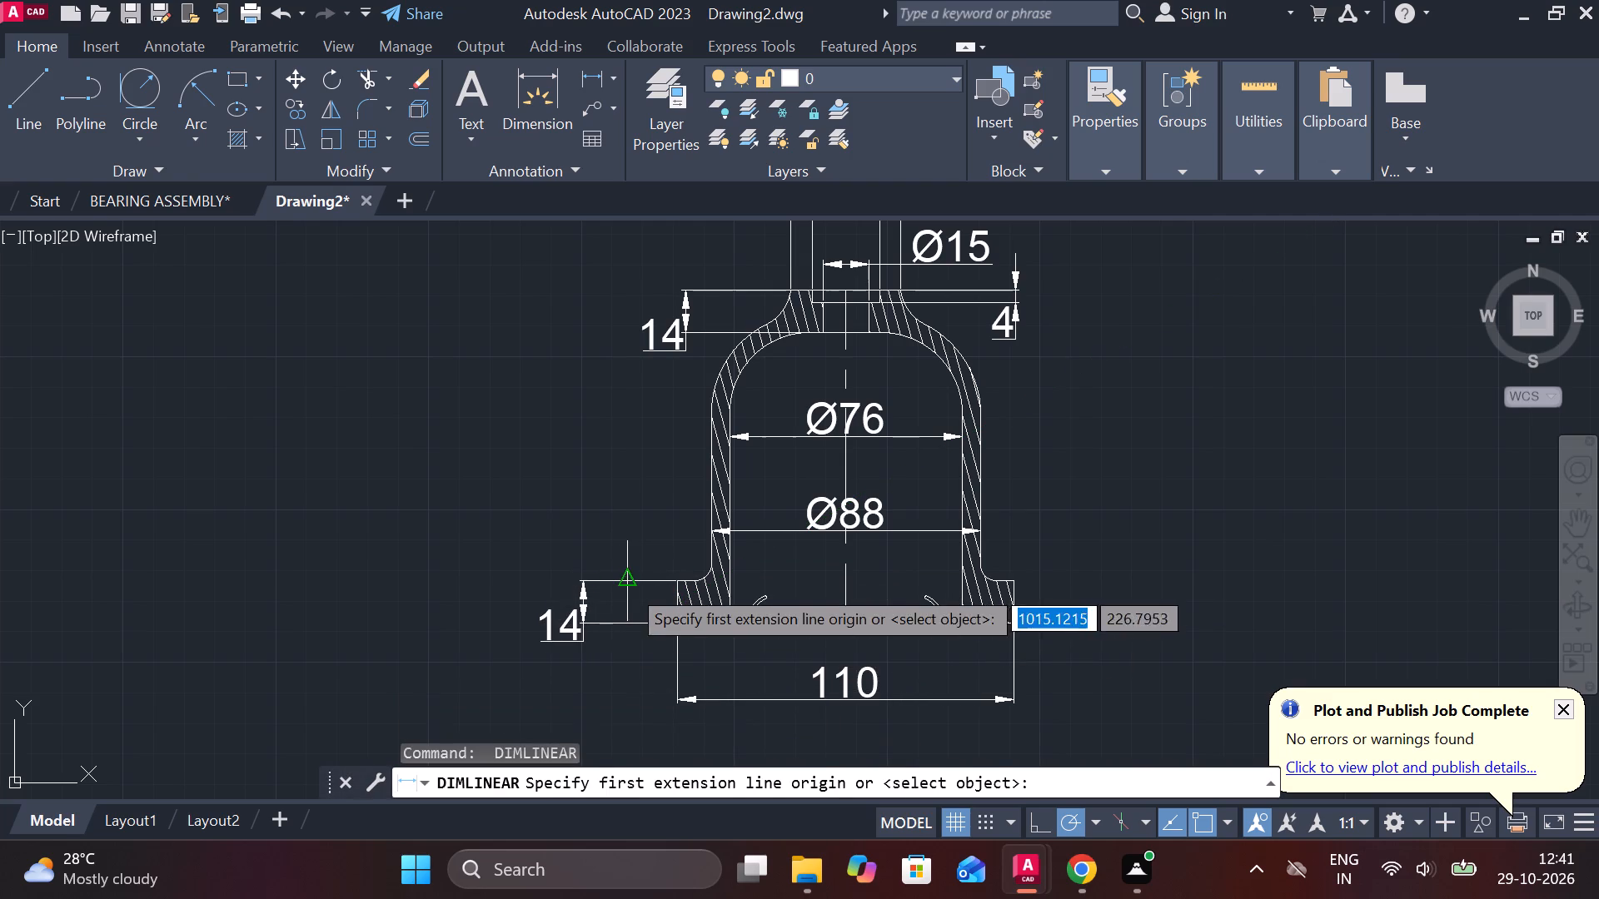
pyautogui.click(628, 585)
pyautogui.click(844, 291)
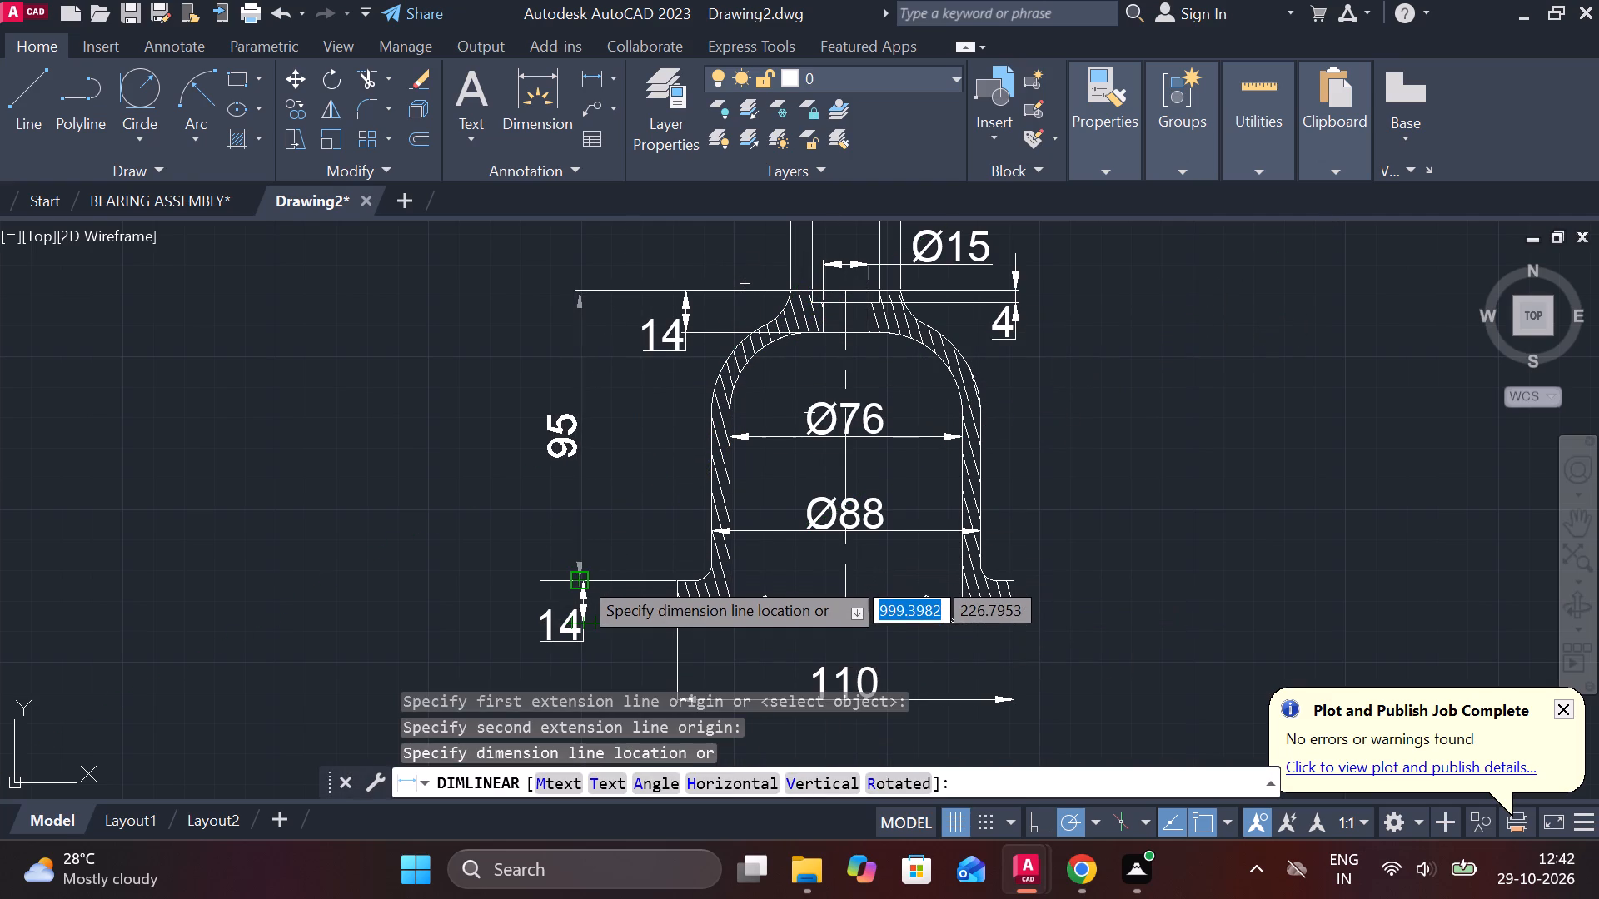
pyautogui.scroll(1, 580, 577)
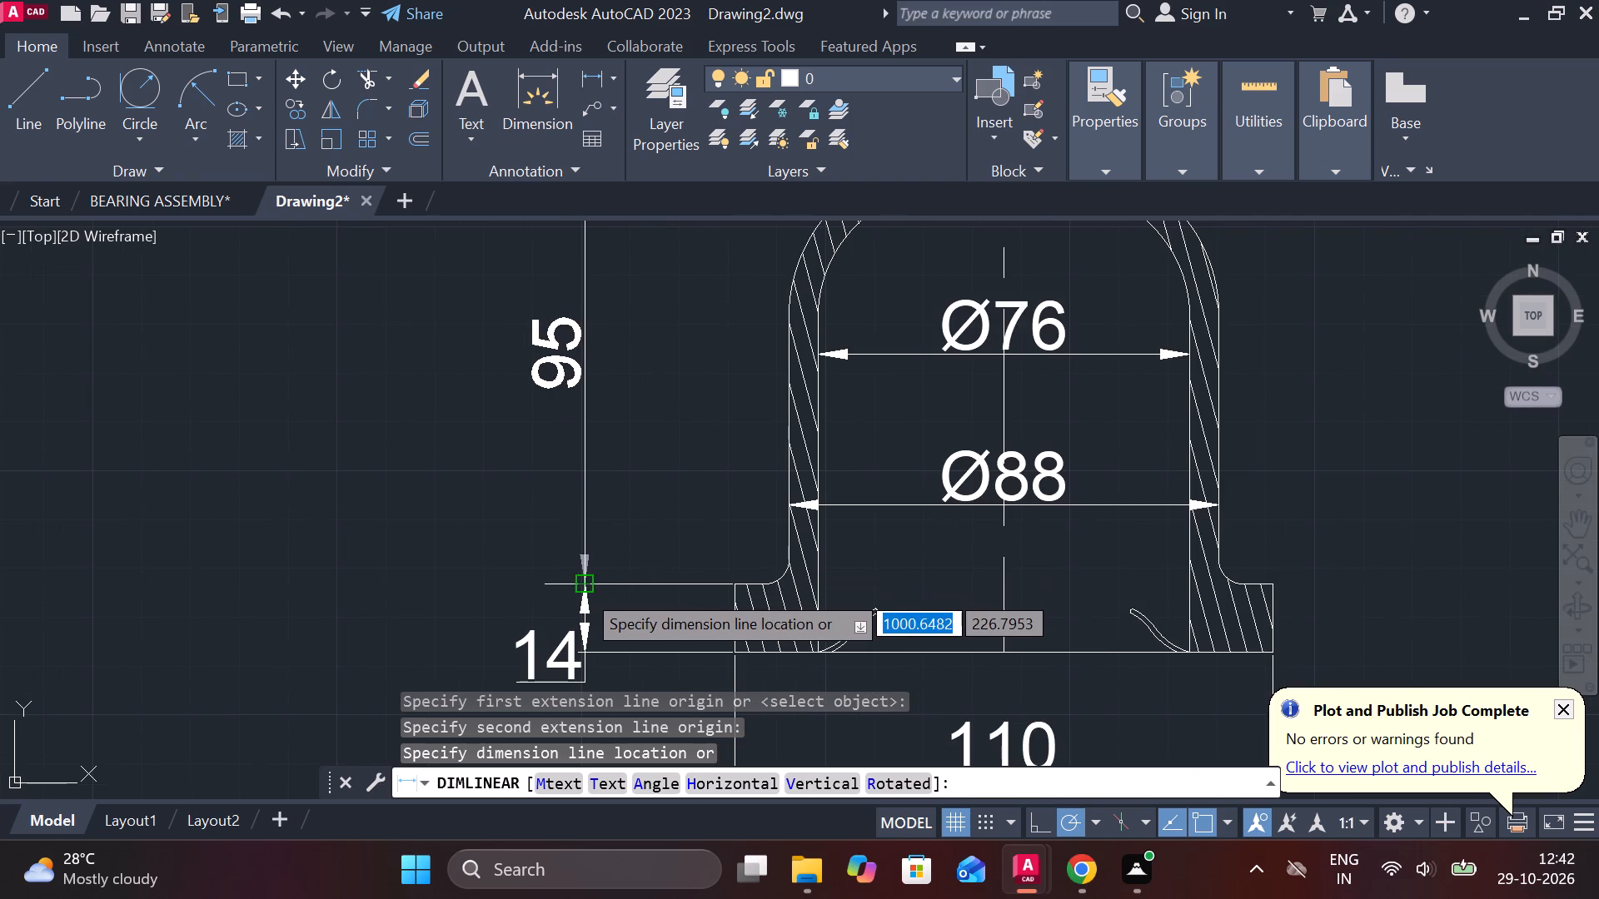
pyautogui.click(583, 590)
# Add a vertical linear dimension from the bottom face to the tip of the right curved lip, placed right of the flange.
pyautogui.scroll(-1, 715, 514)
pyautogui.moveTo(853, 569); pyautogui.dragTo(750, 488, button='middle')
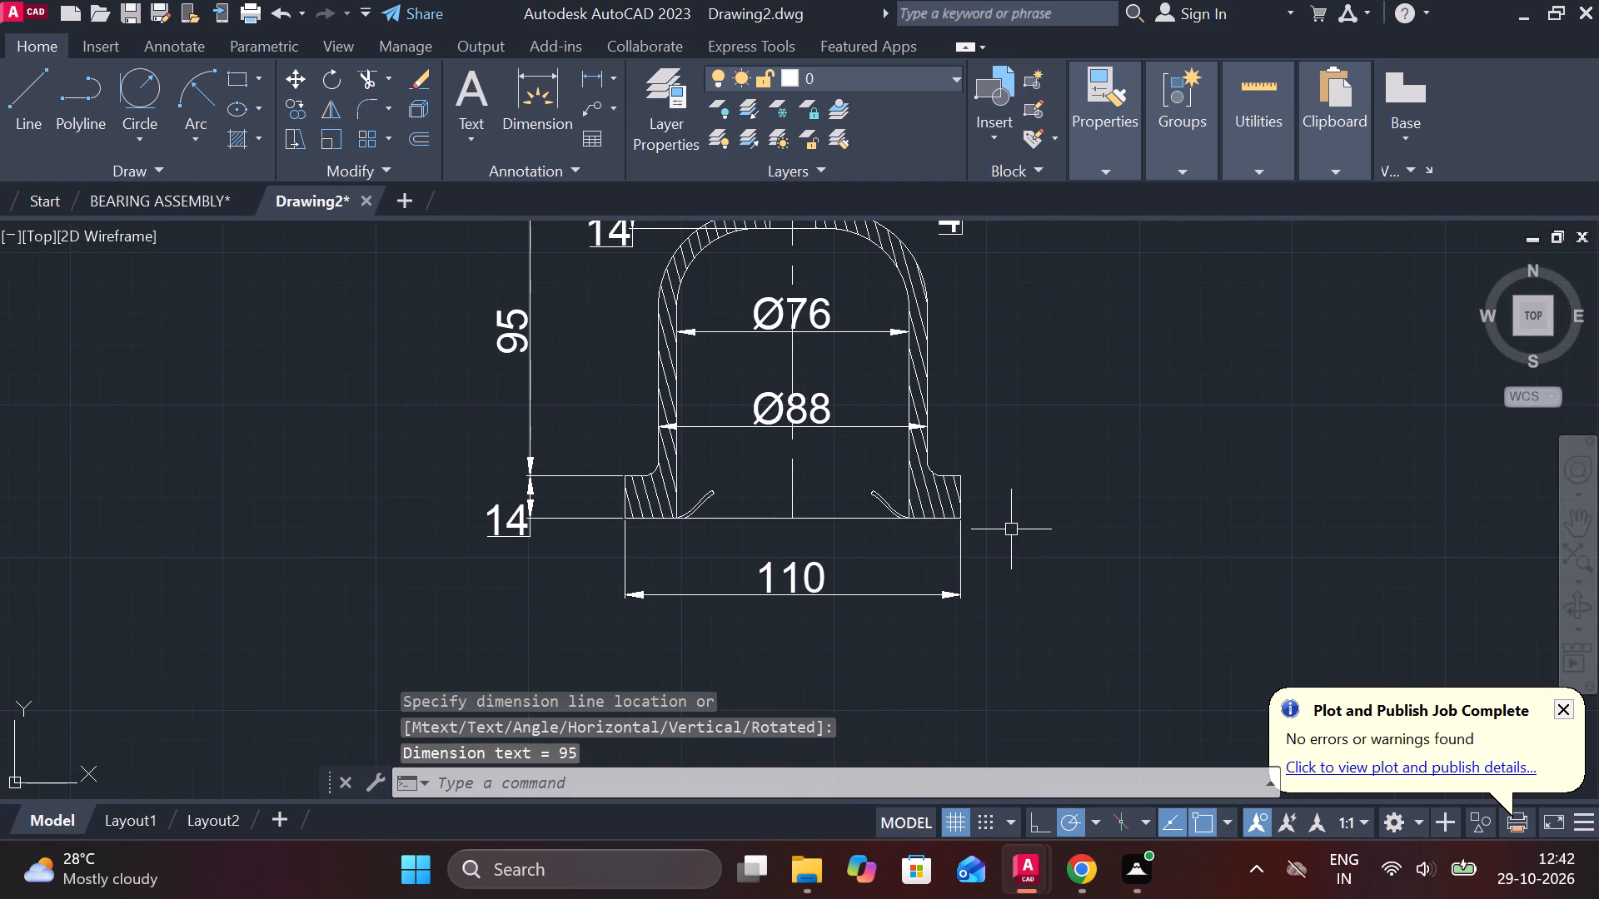
pyautogui.scroll(1, 1014, 494)
pyautogui.press('v')
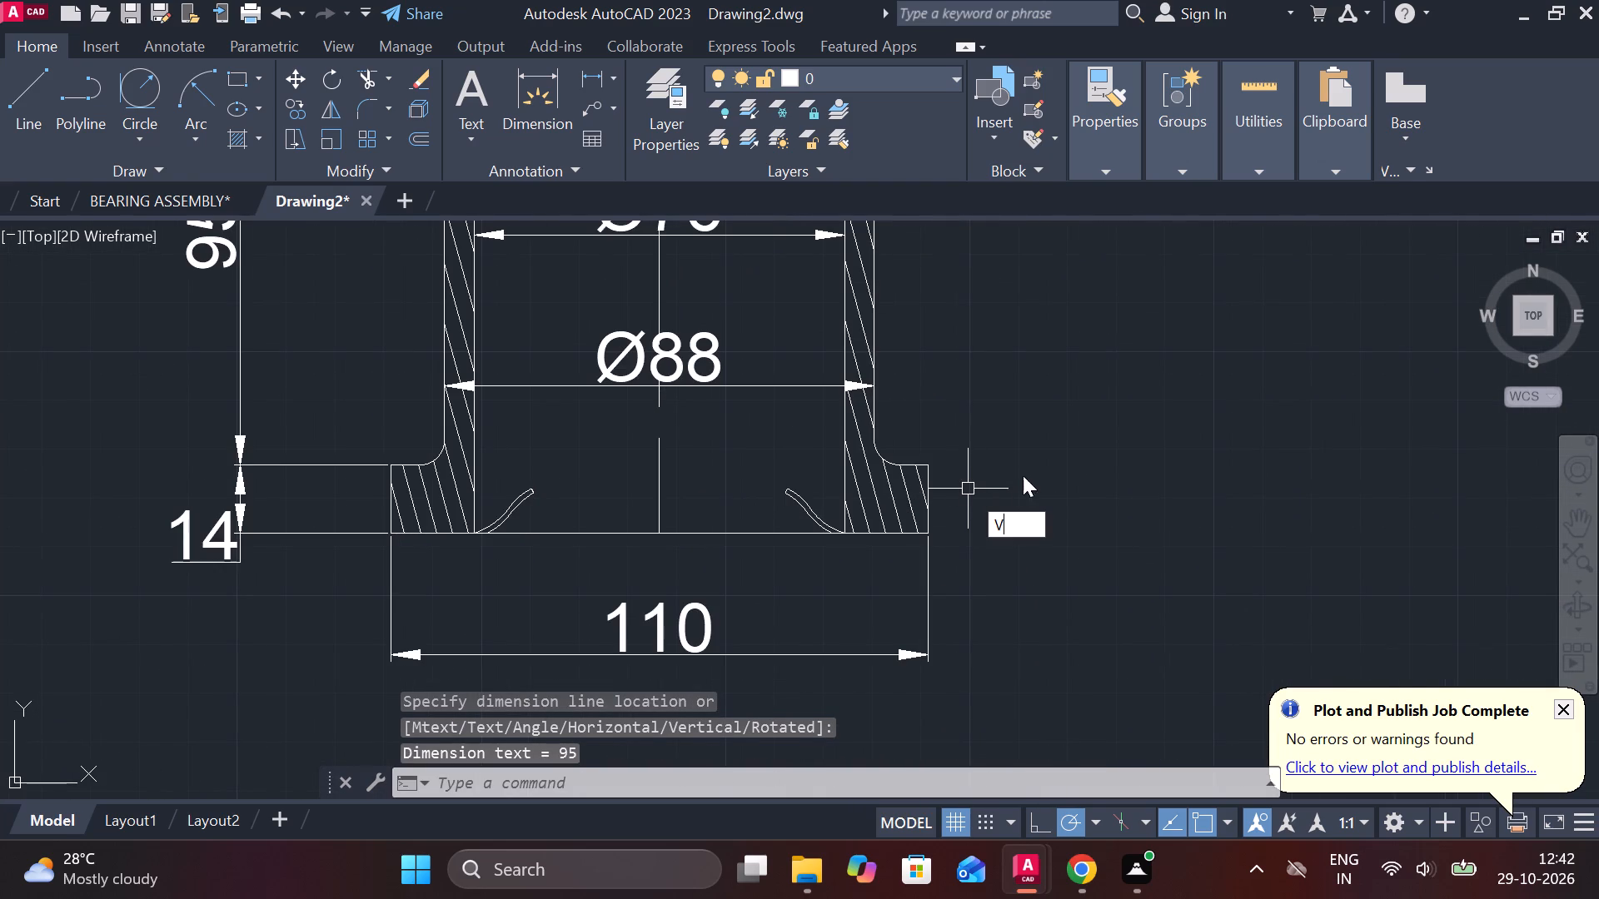
pyautogui.press('Escape')
pyautogui.scroll(2, 735, 474)
pyautogui.press('space')
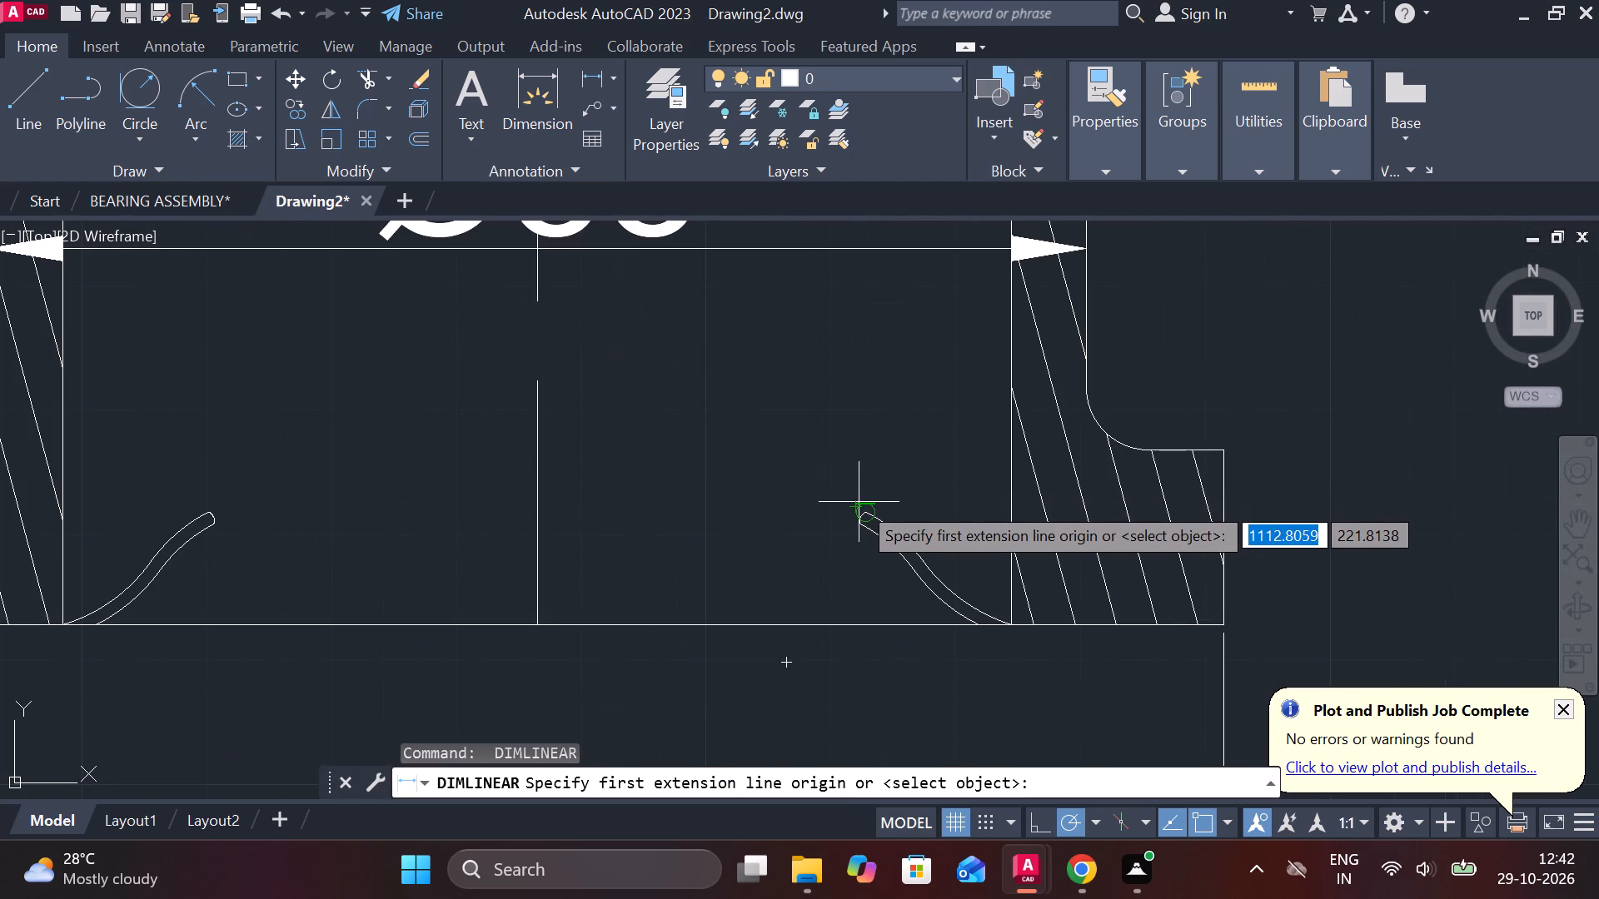
pyautogui.click(865, 509)
pyautogui.click(860, 625)
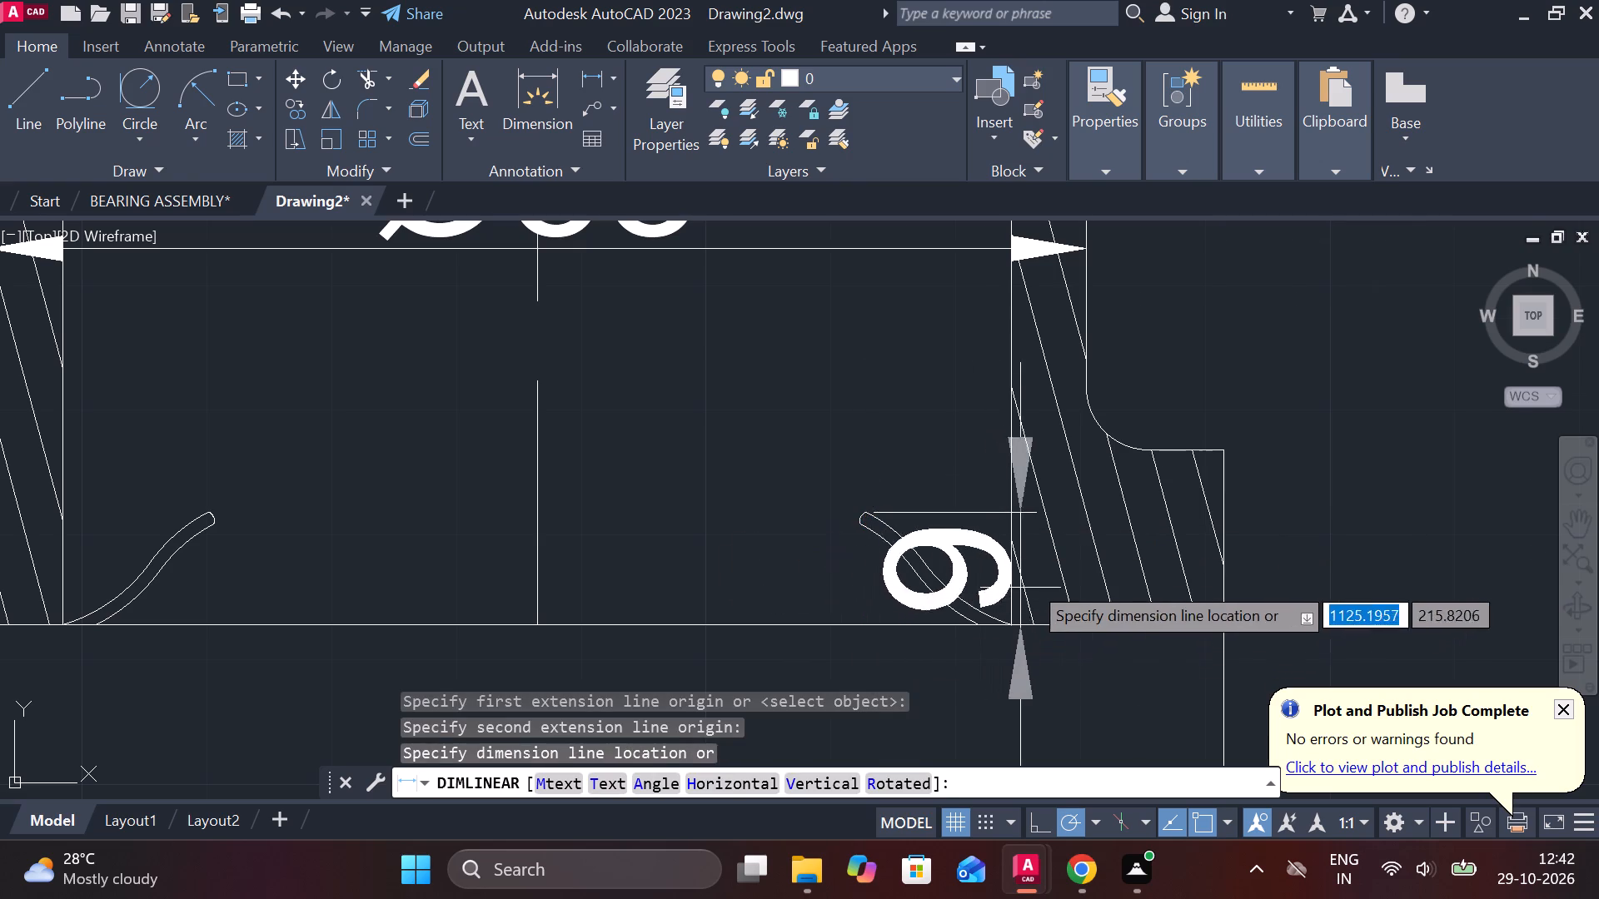
pyautogui.scroll(-1, 1032, 581)
pyautogui.click(1262, 604)
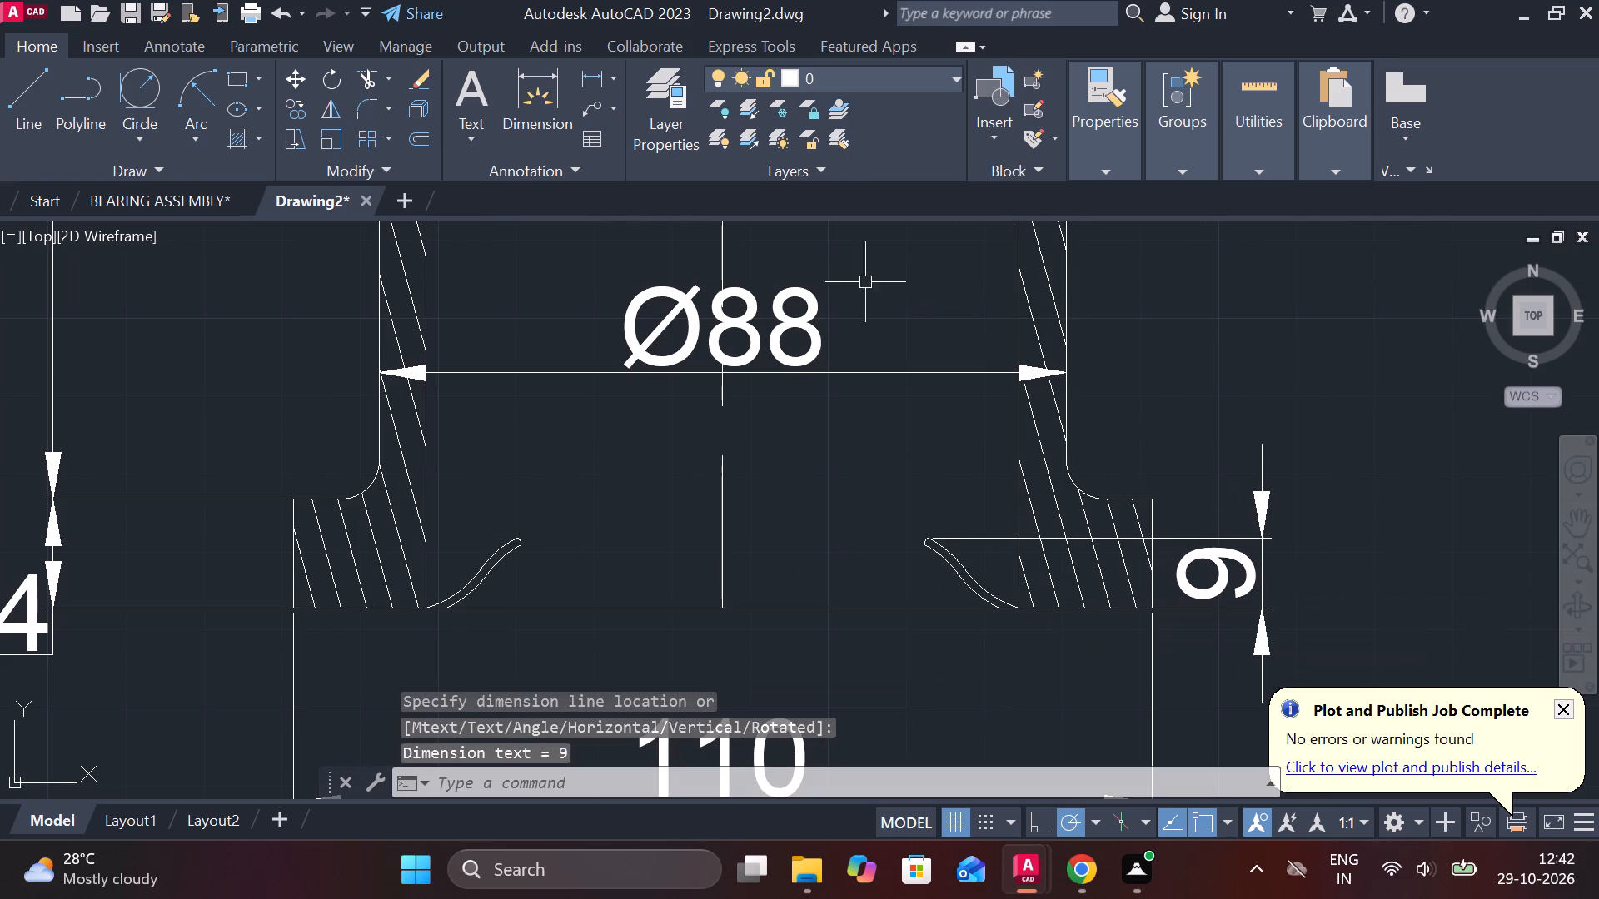
# Add a radius dimension to the fillet between the right side wall and the flange, with its text outside above the fillet.
pyautogui.click(612, 75)
pyautogui.click(641, 330)
pyautogui.click(1079, 487)
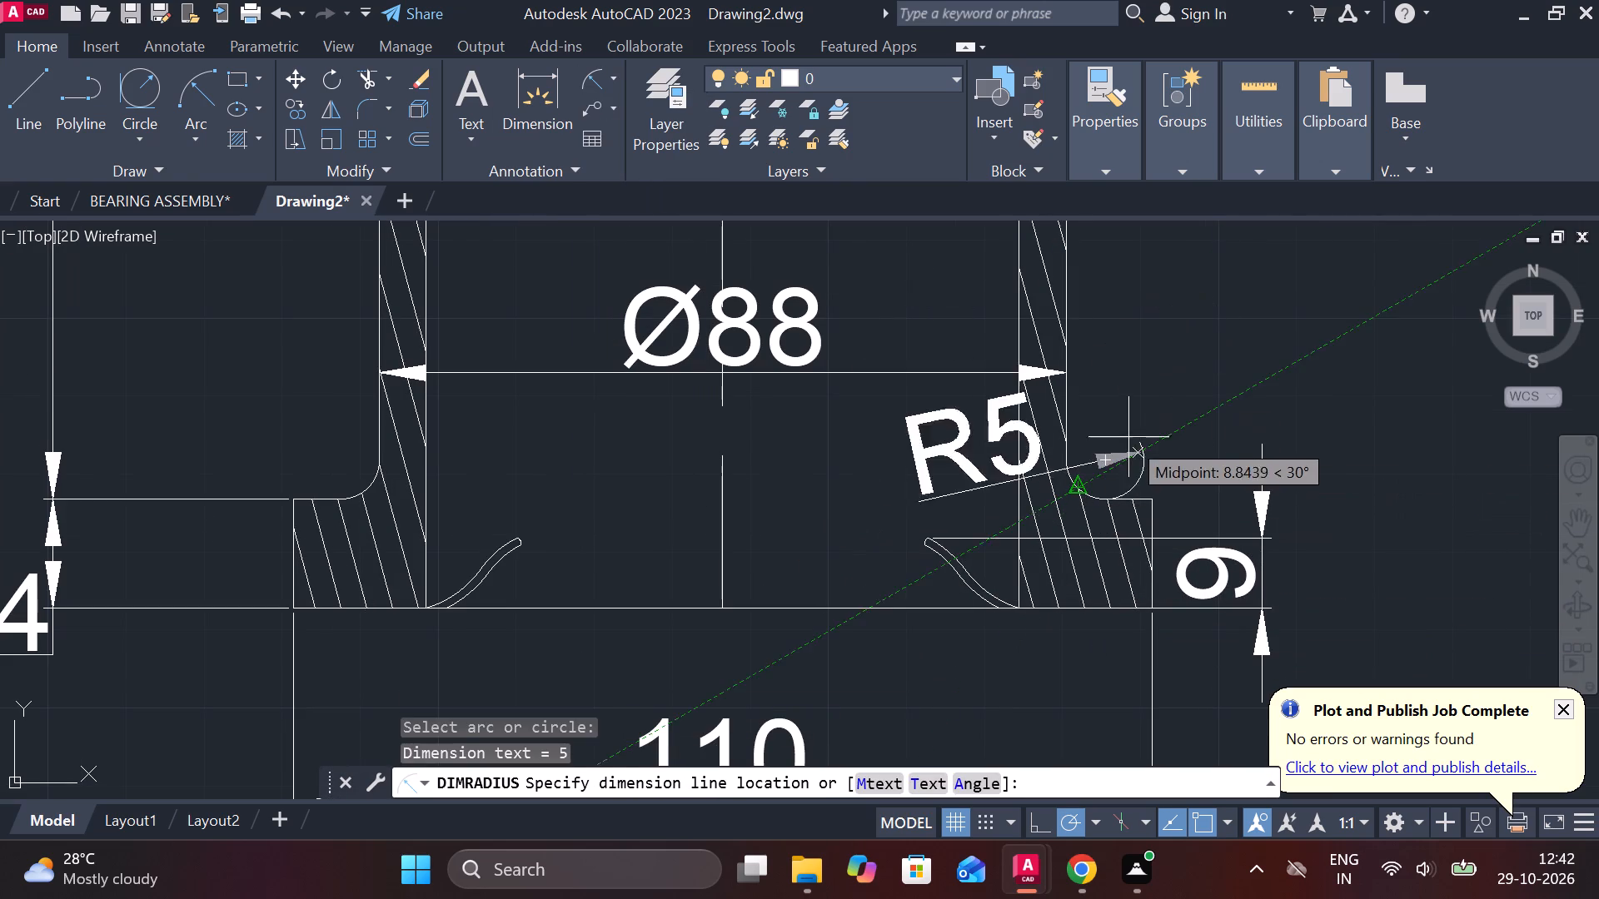
pyautogui.click(1163, 344)
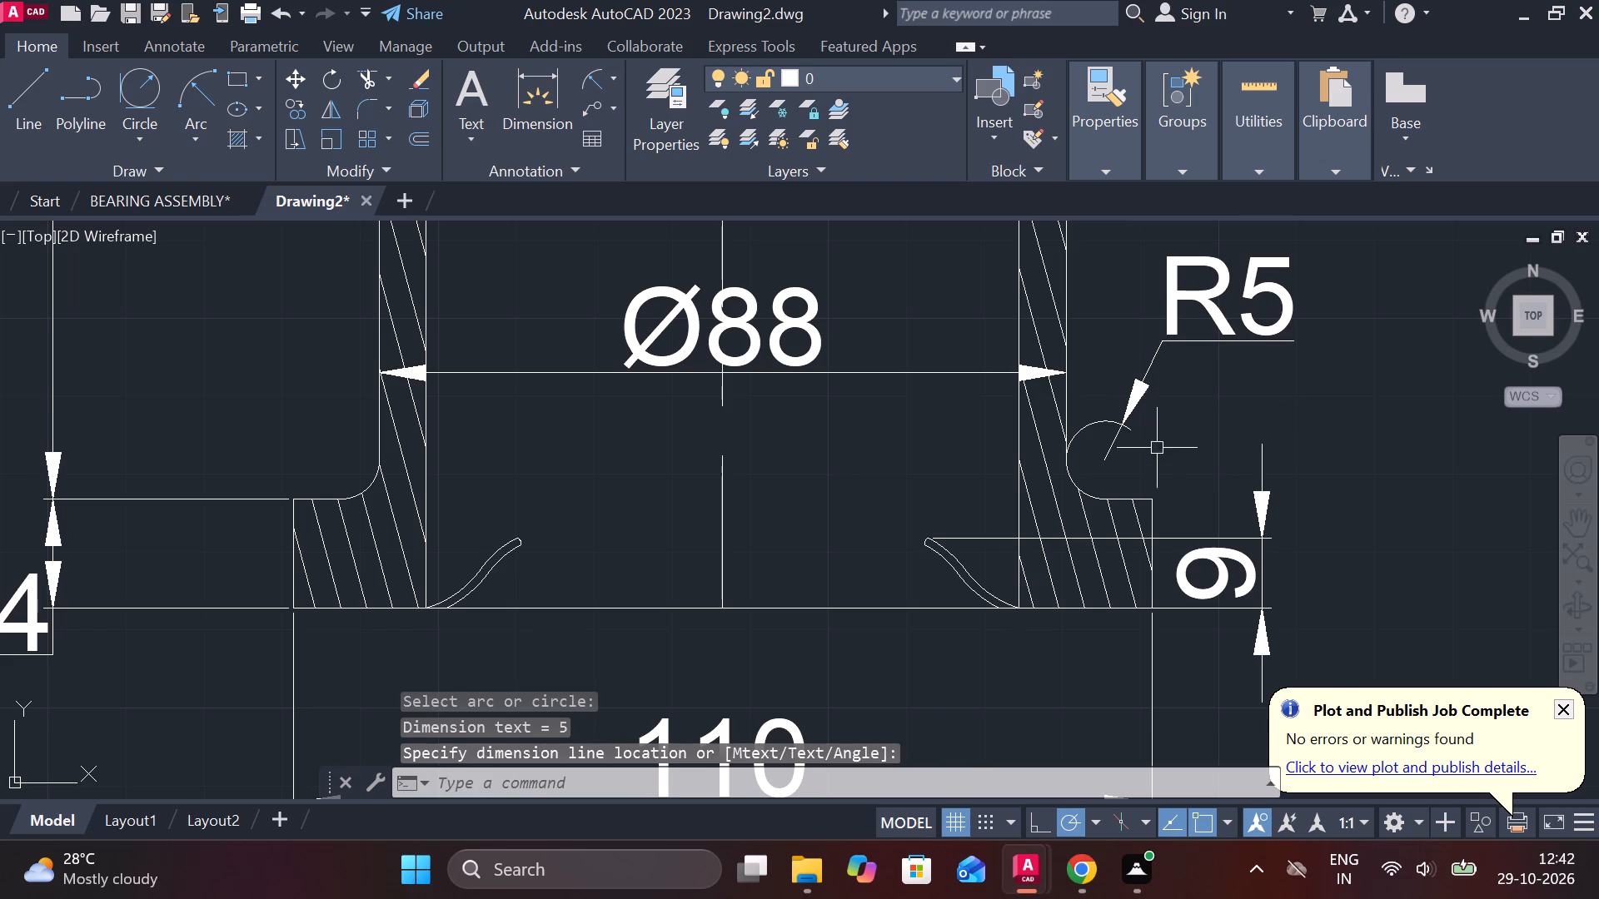
# Add a horizontal linear dimension across the flat at the top of the cavity, placed just below it and above the Ø76 dimension.
pyautogui.scroll(-2, 1127, 462)
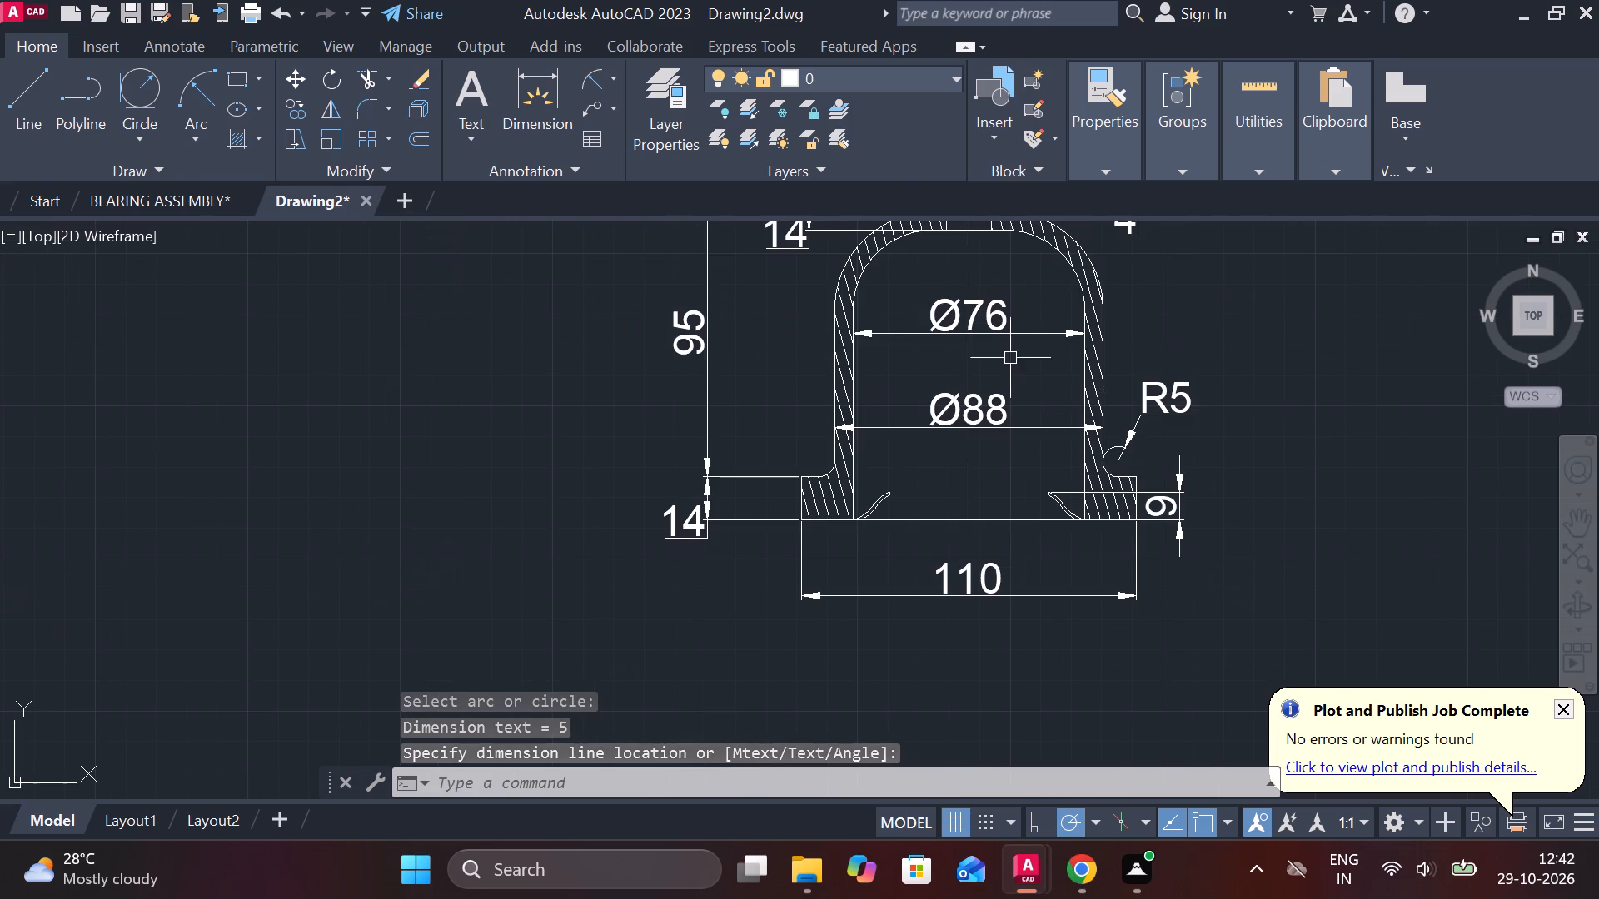
pyautogui.moveTo(1010, 358); pyautogui.dragTo(962, 500, button='middle')
pyautogui.scroll(1, 921, 305)
pyautogui.click(605, 72)
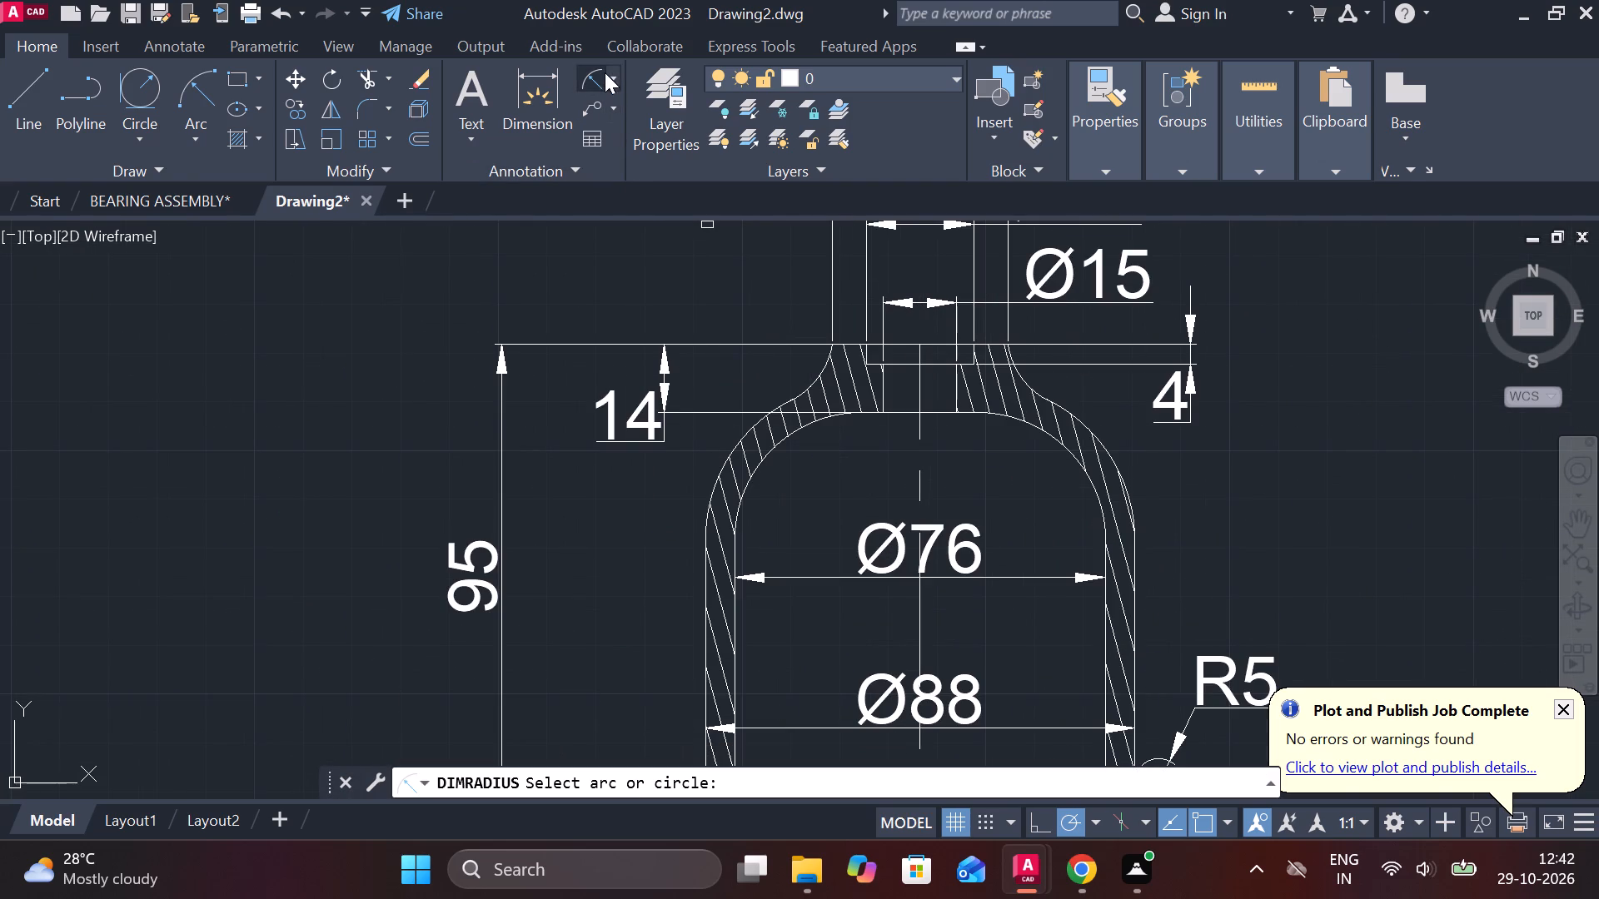
pyautogui.click(617, 80)
pyautogui.click(629, 118)
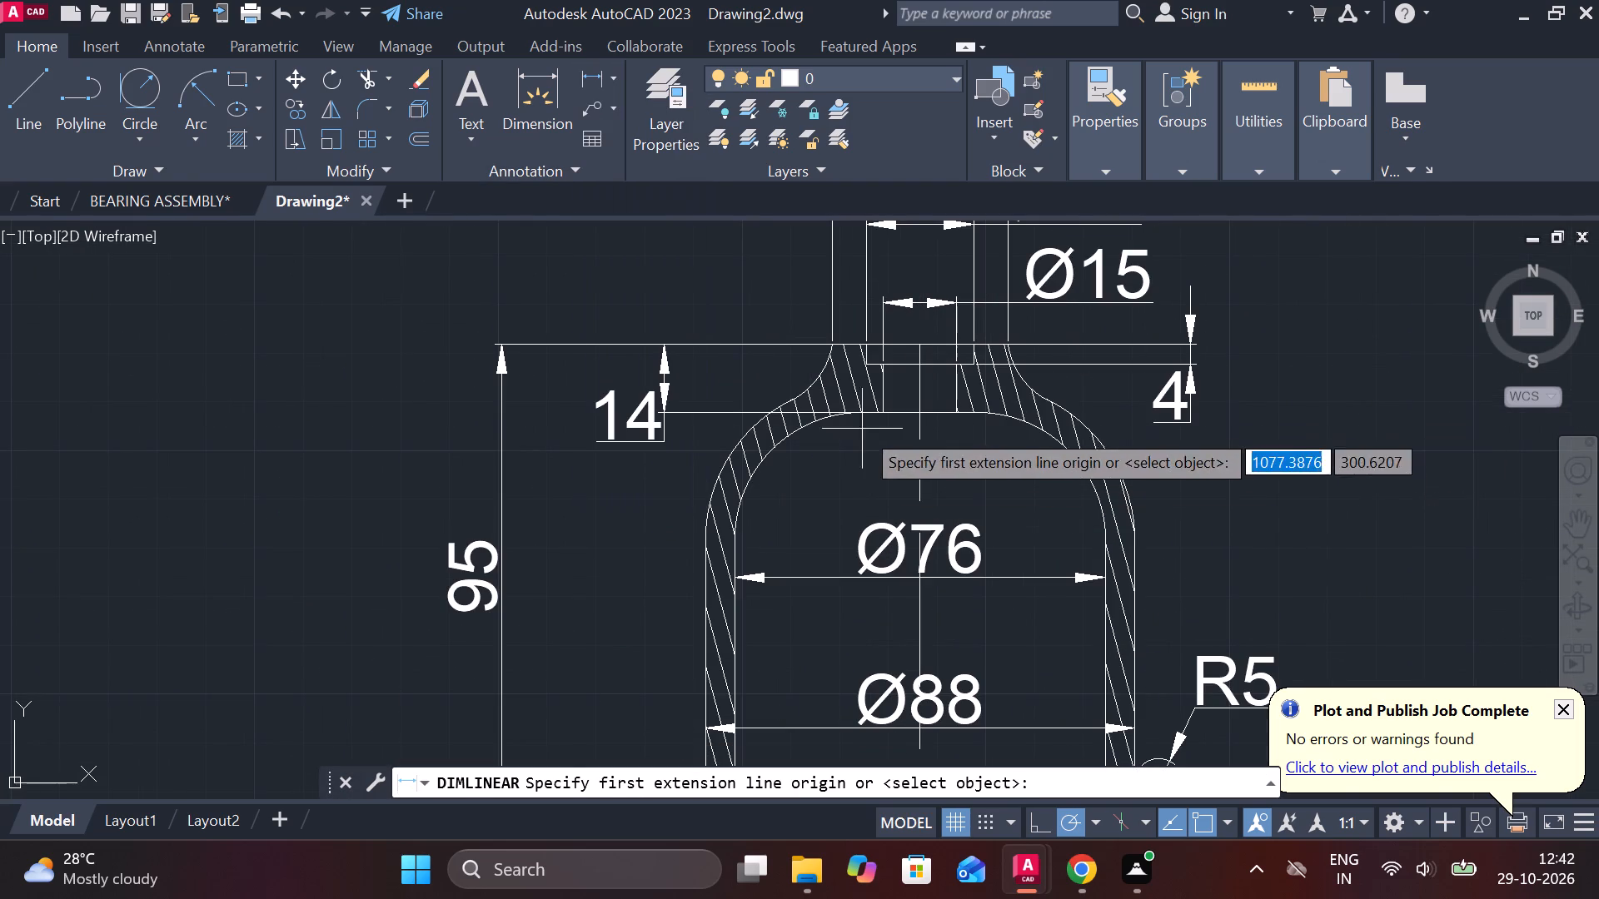
pyautogui.scroll(1, 892, 466)
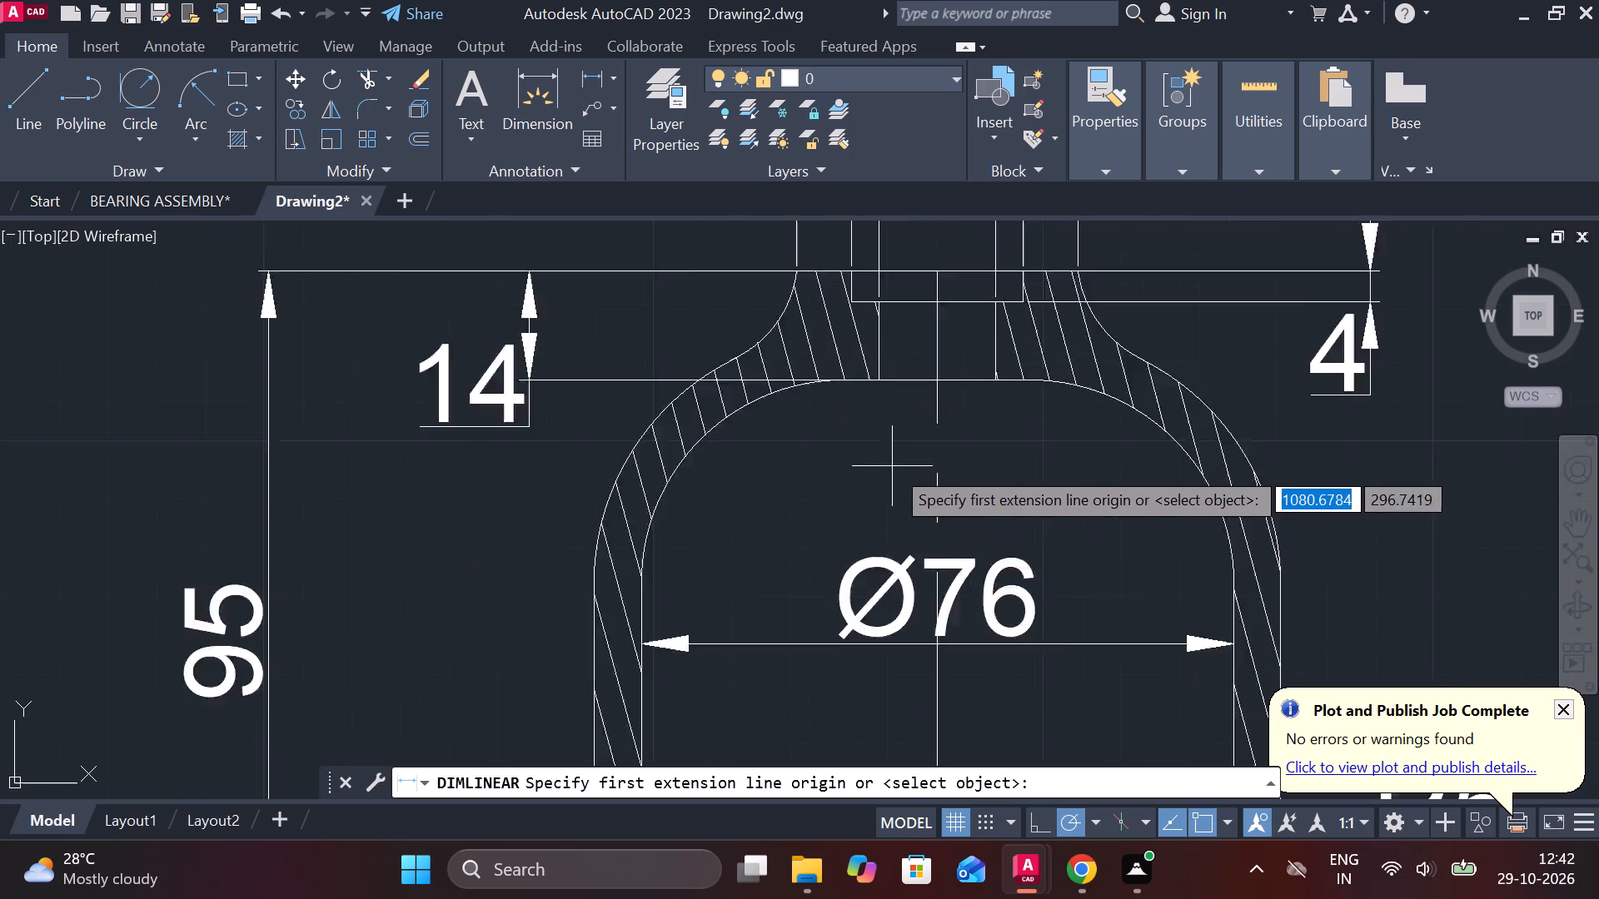
pyautogui.scroll(1, 892, 466)
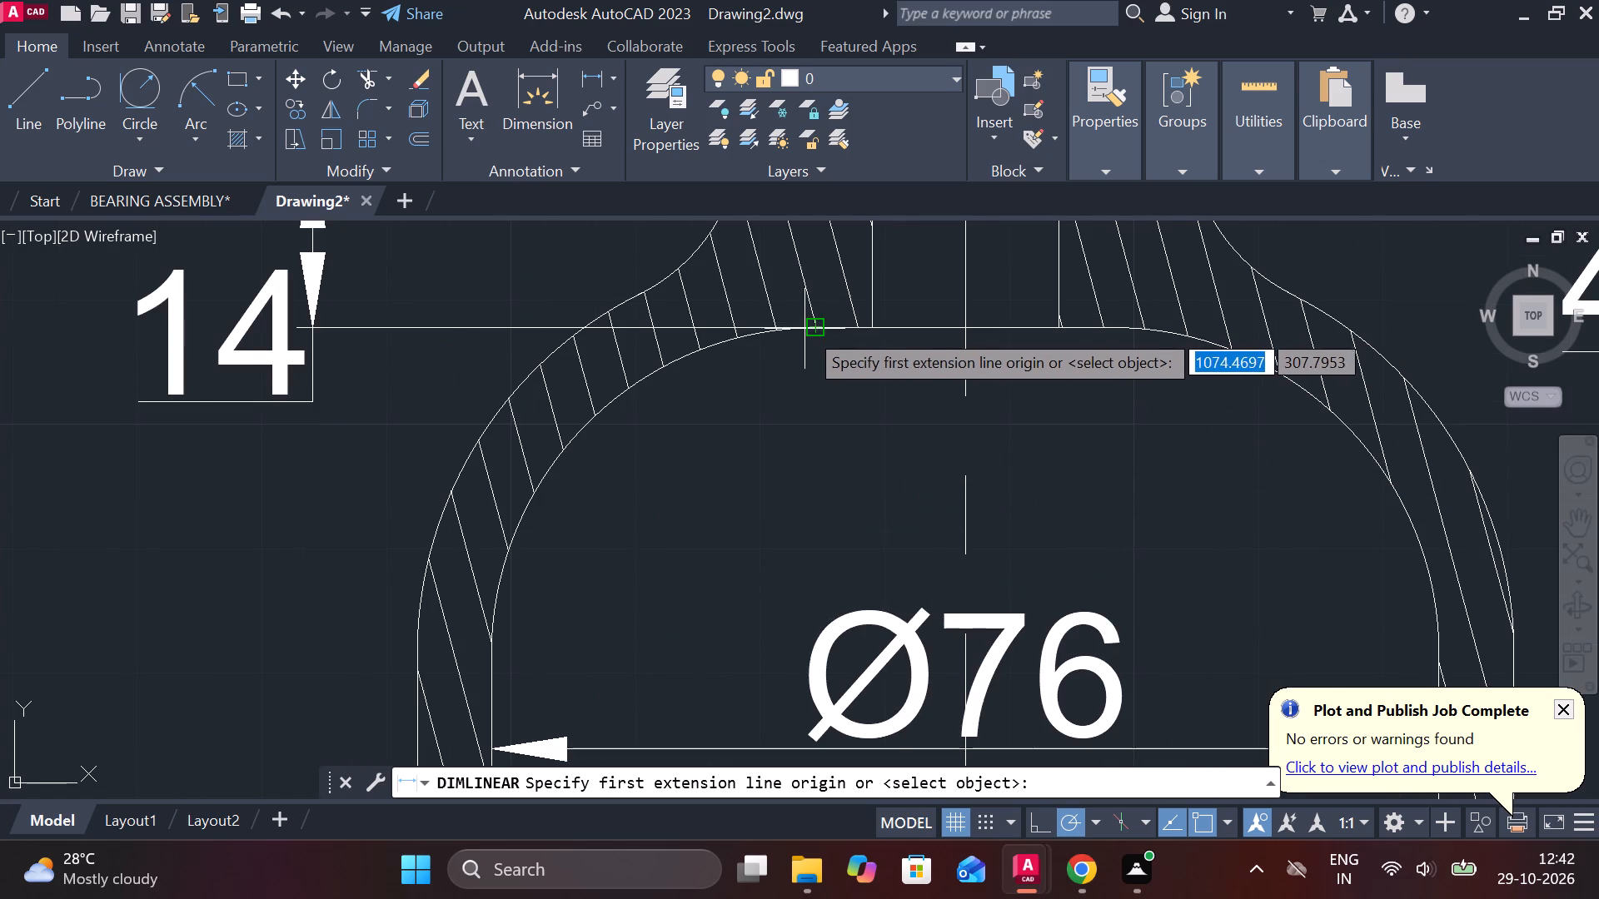
pyautogui.scroll(2, 809, 325)
pyautogui.click(804, 329)
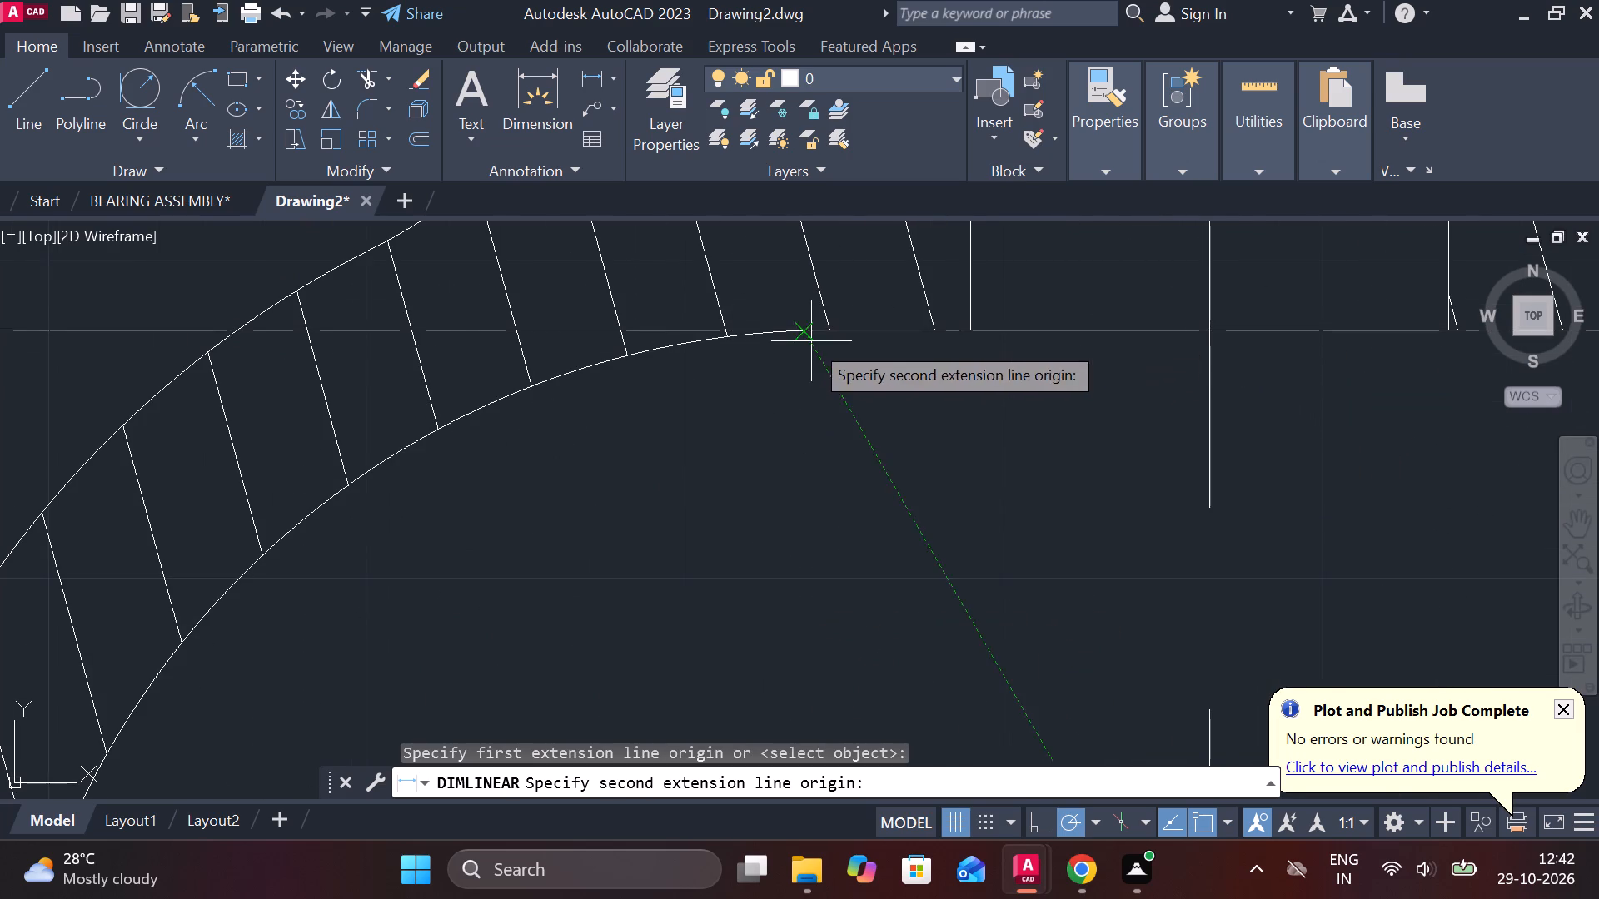
pyautogui.scroll(-2, 811, 341)
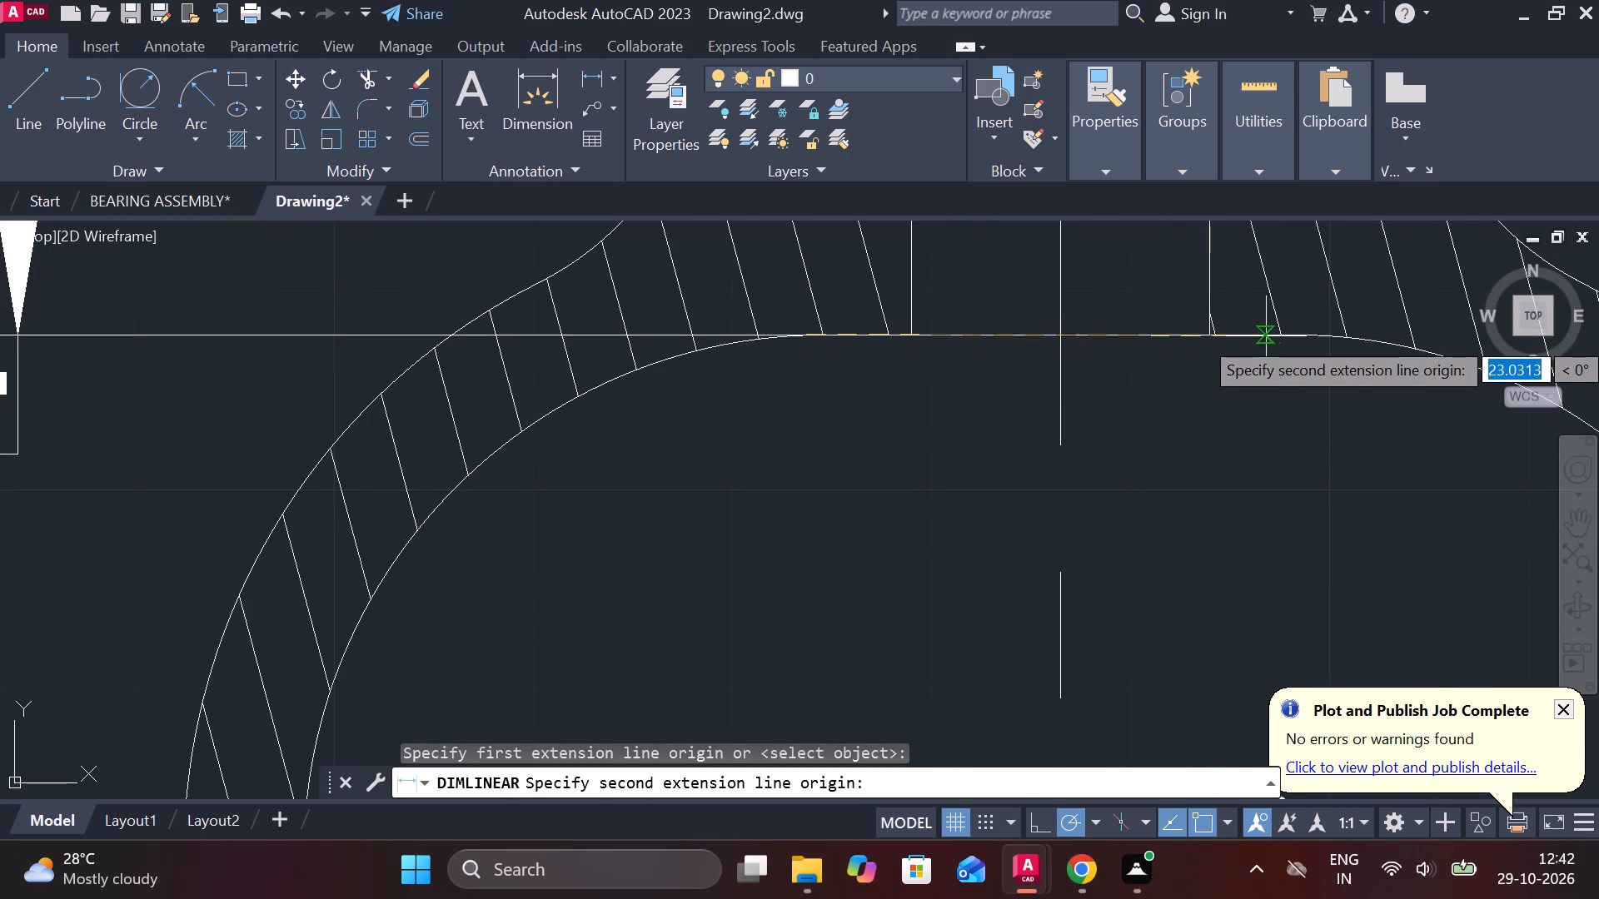
pyautogui.click(1285, 336)
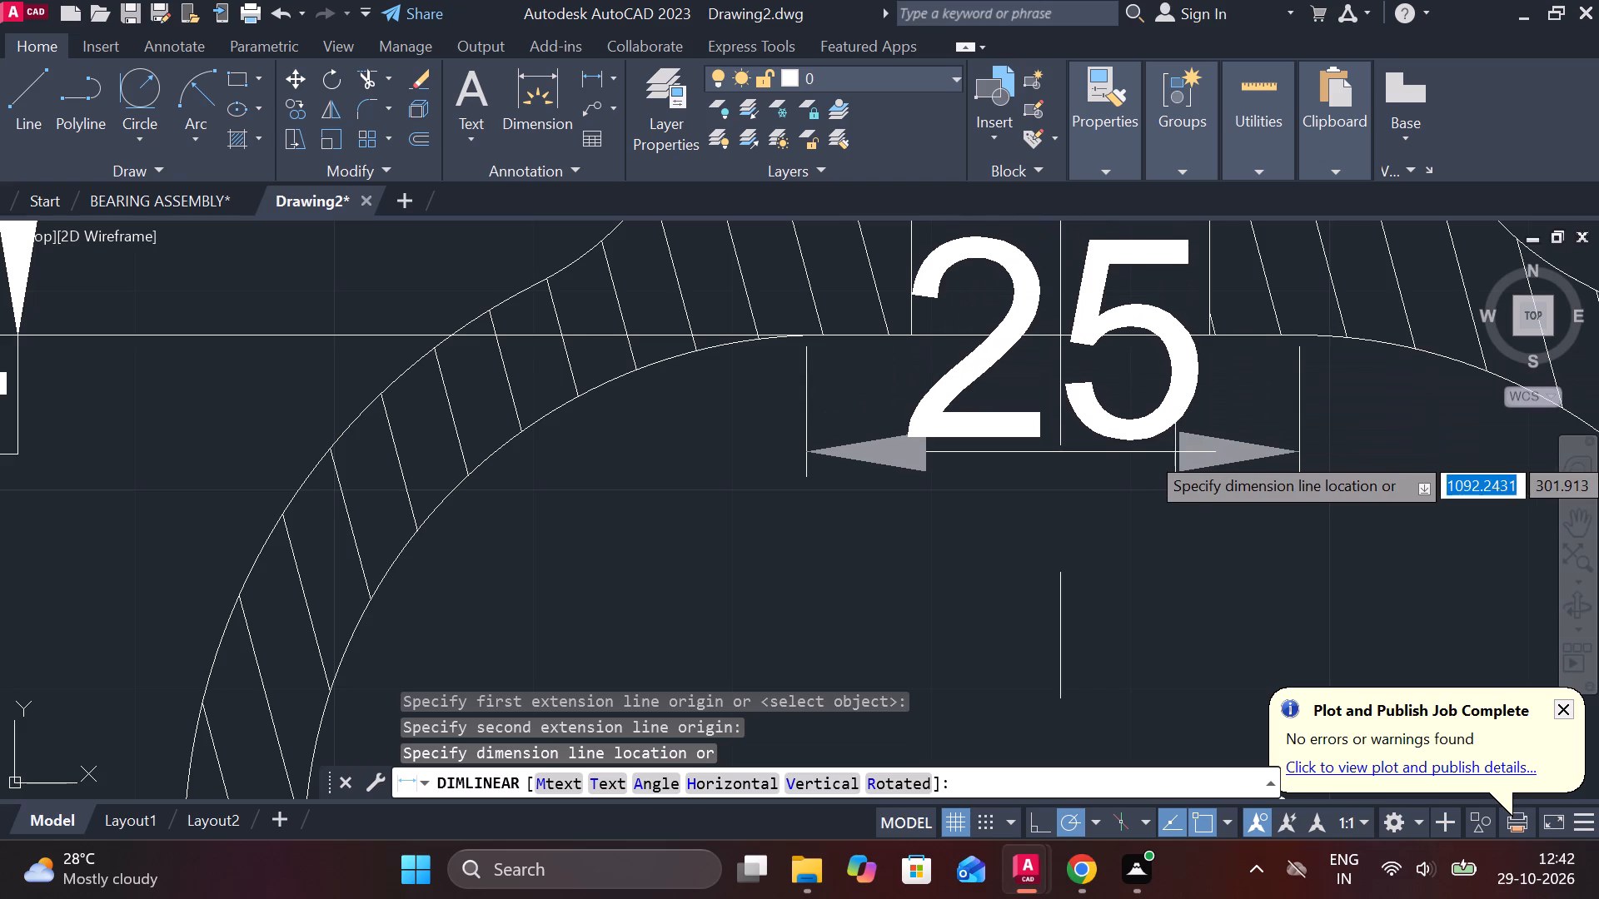
pyautogui.moveTo(1165, 452); pyautogui.dragTo(1128, 449, button='middle')
pyautogui.scroll(-1, 1118, 449)
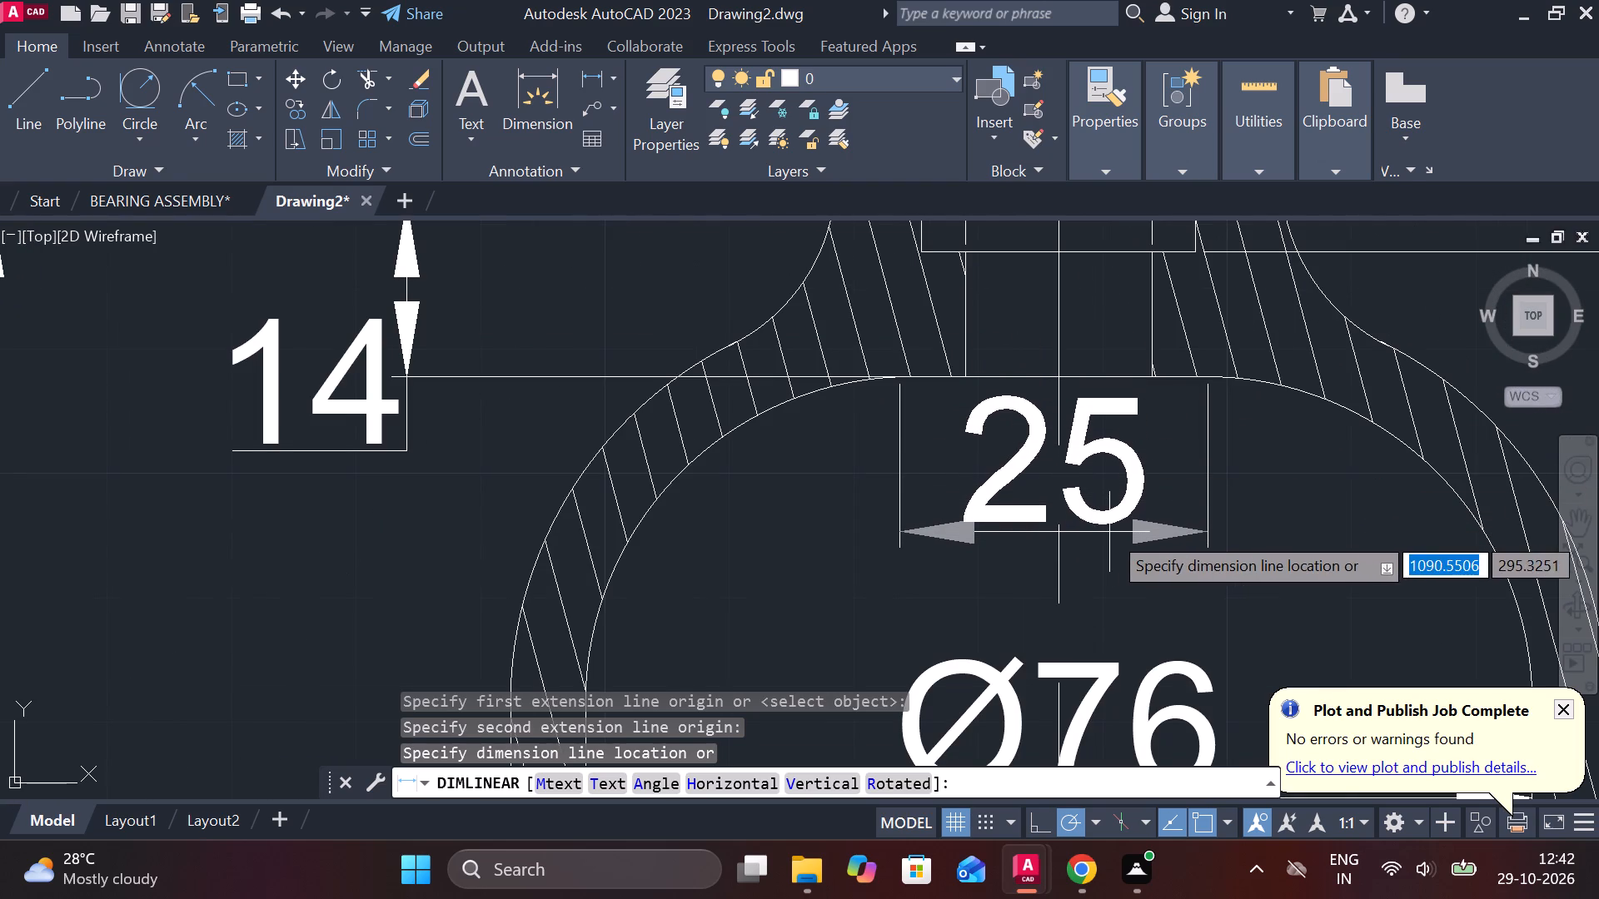
pyautogui.click(1109, 532)
# Replace the text of the cavity-top flat's width dimension with Ø24.
pyautogui.doubleClick(1114, 489)
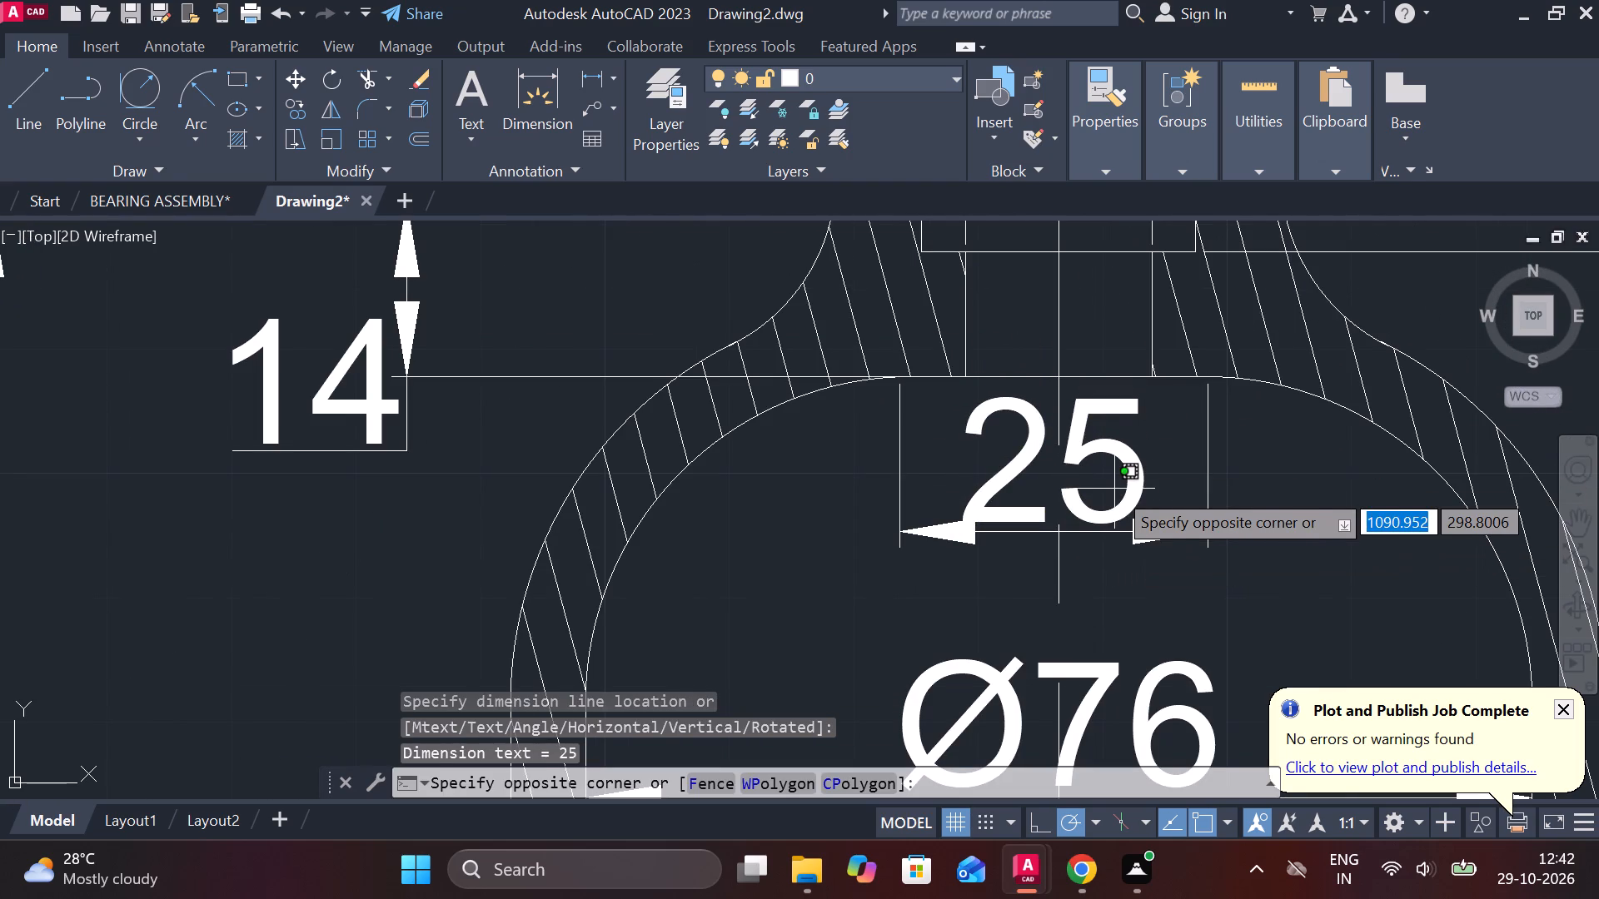
pyautogui.doubleClick(1120, 459)
pyautogui.press('Escape')
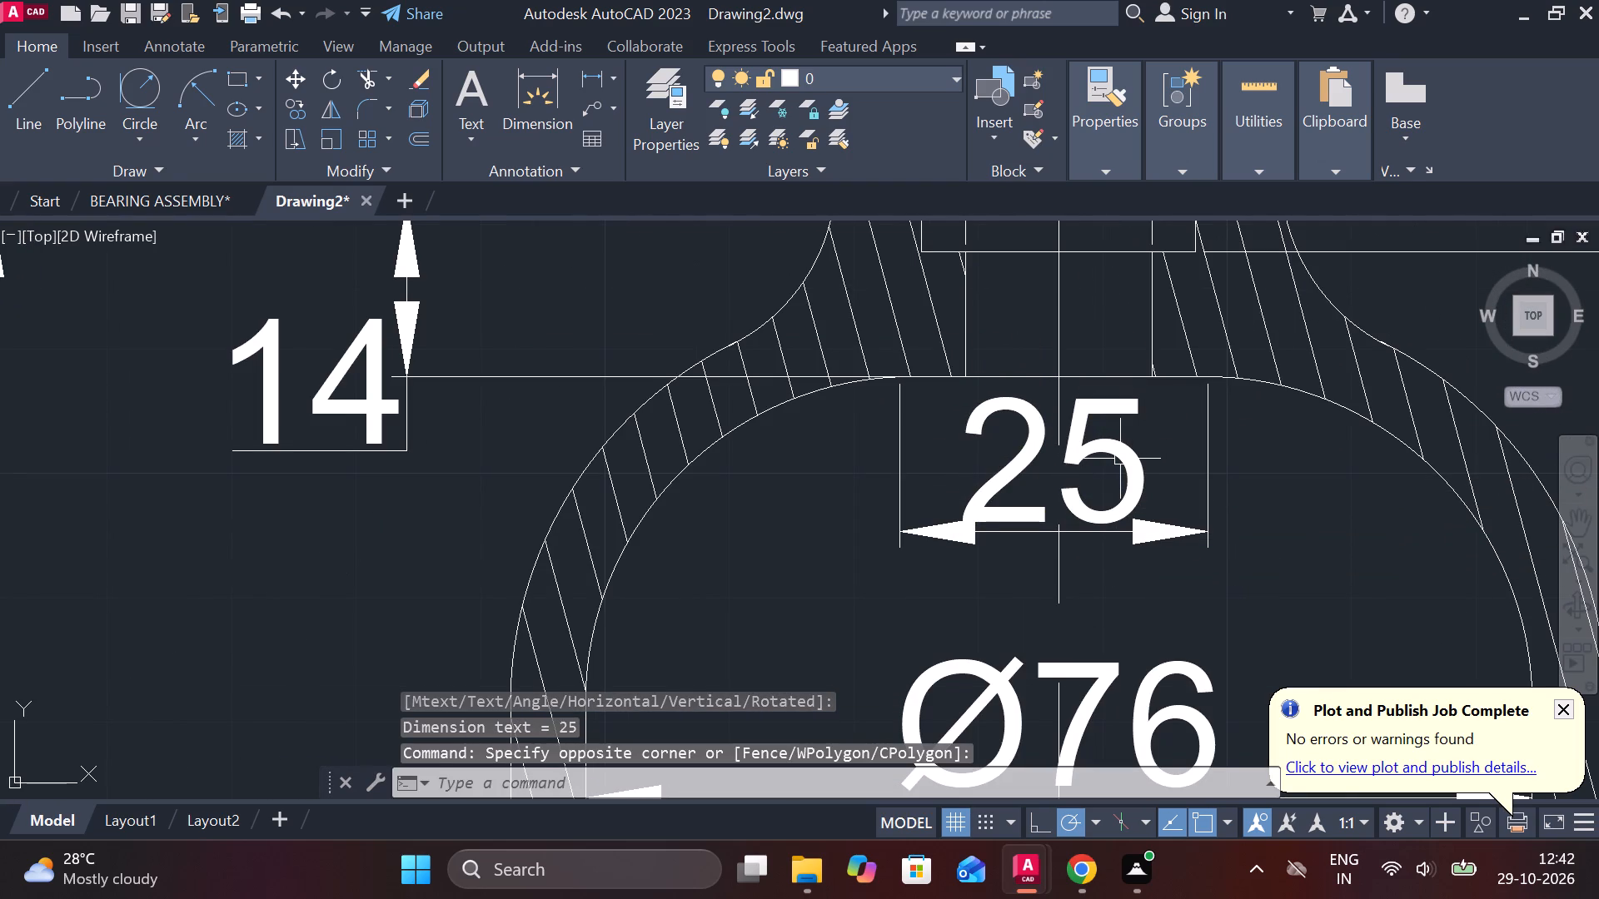
pyautogui.press('Escape')
pyautogui.doubleClick(1111, 435)
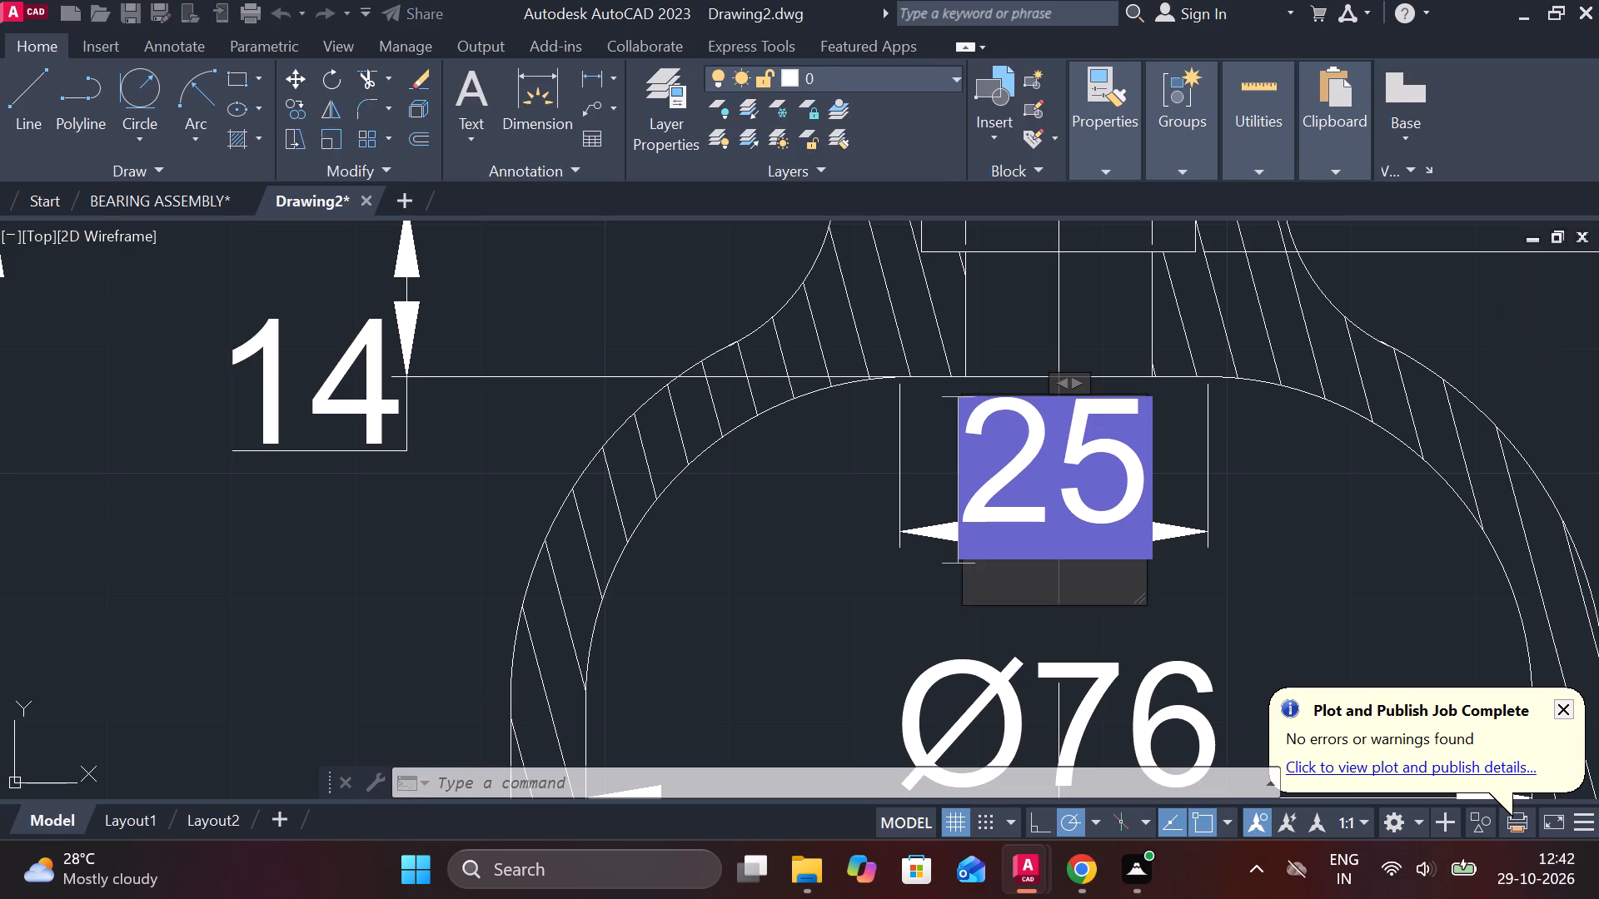
pyautogui.press('Right')
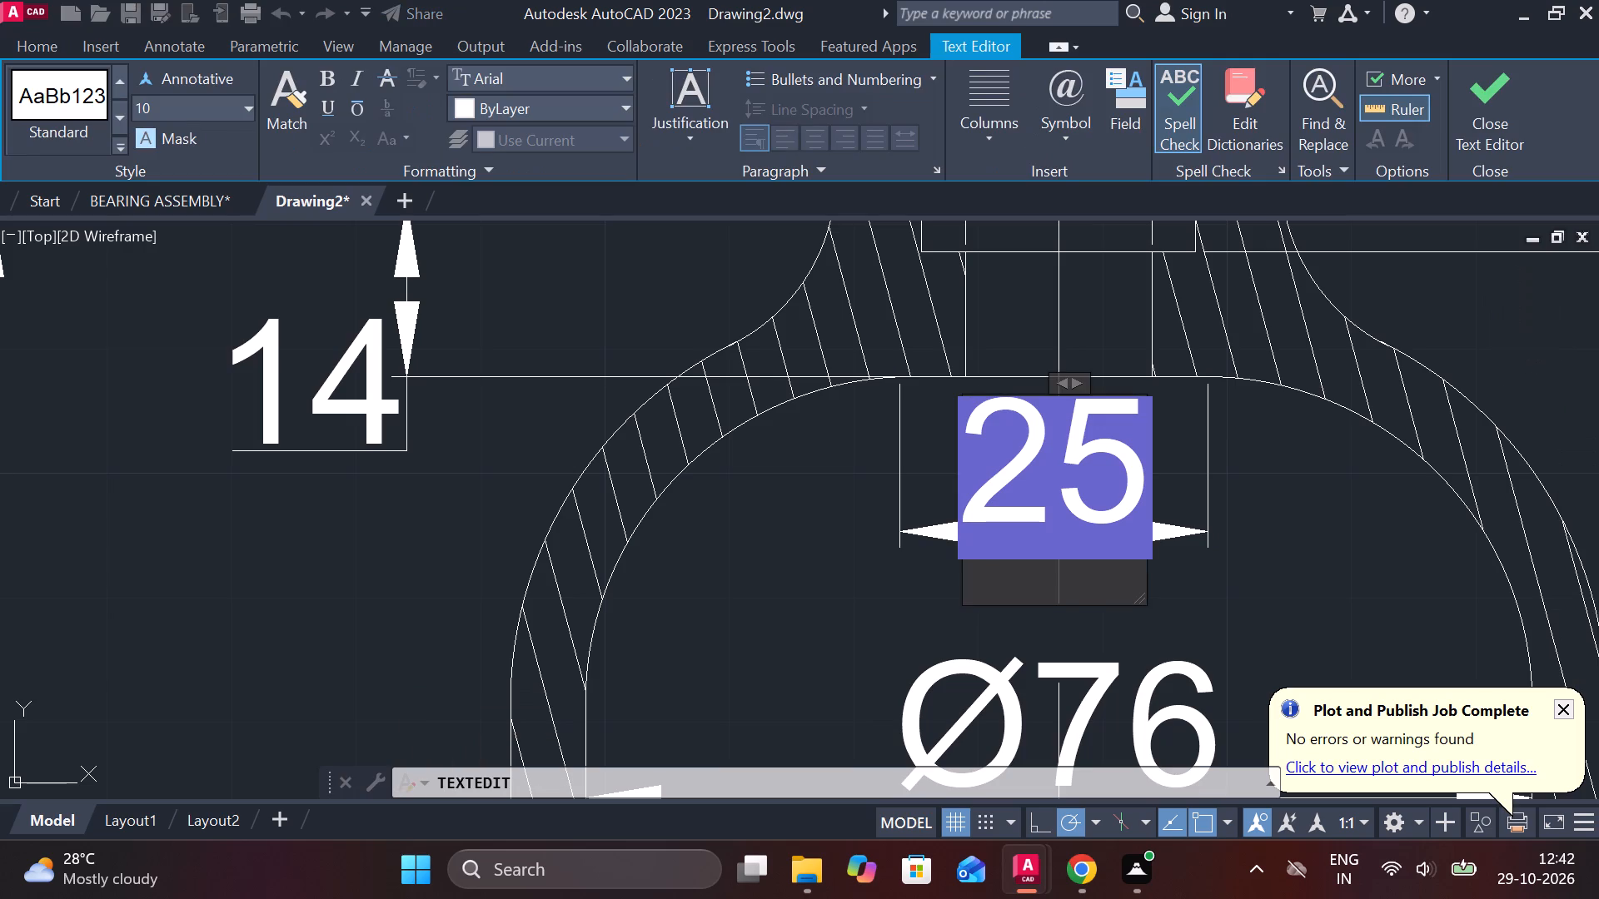
pyautogui.press('BackSpace')
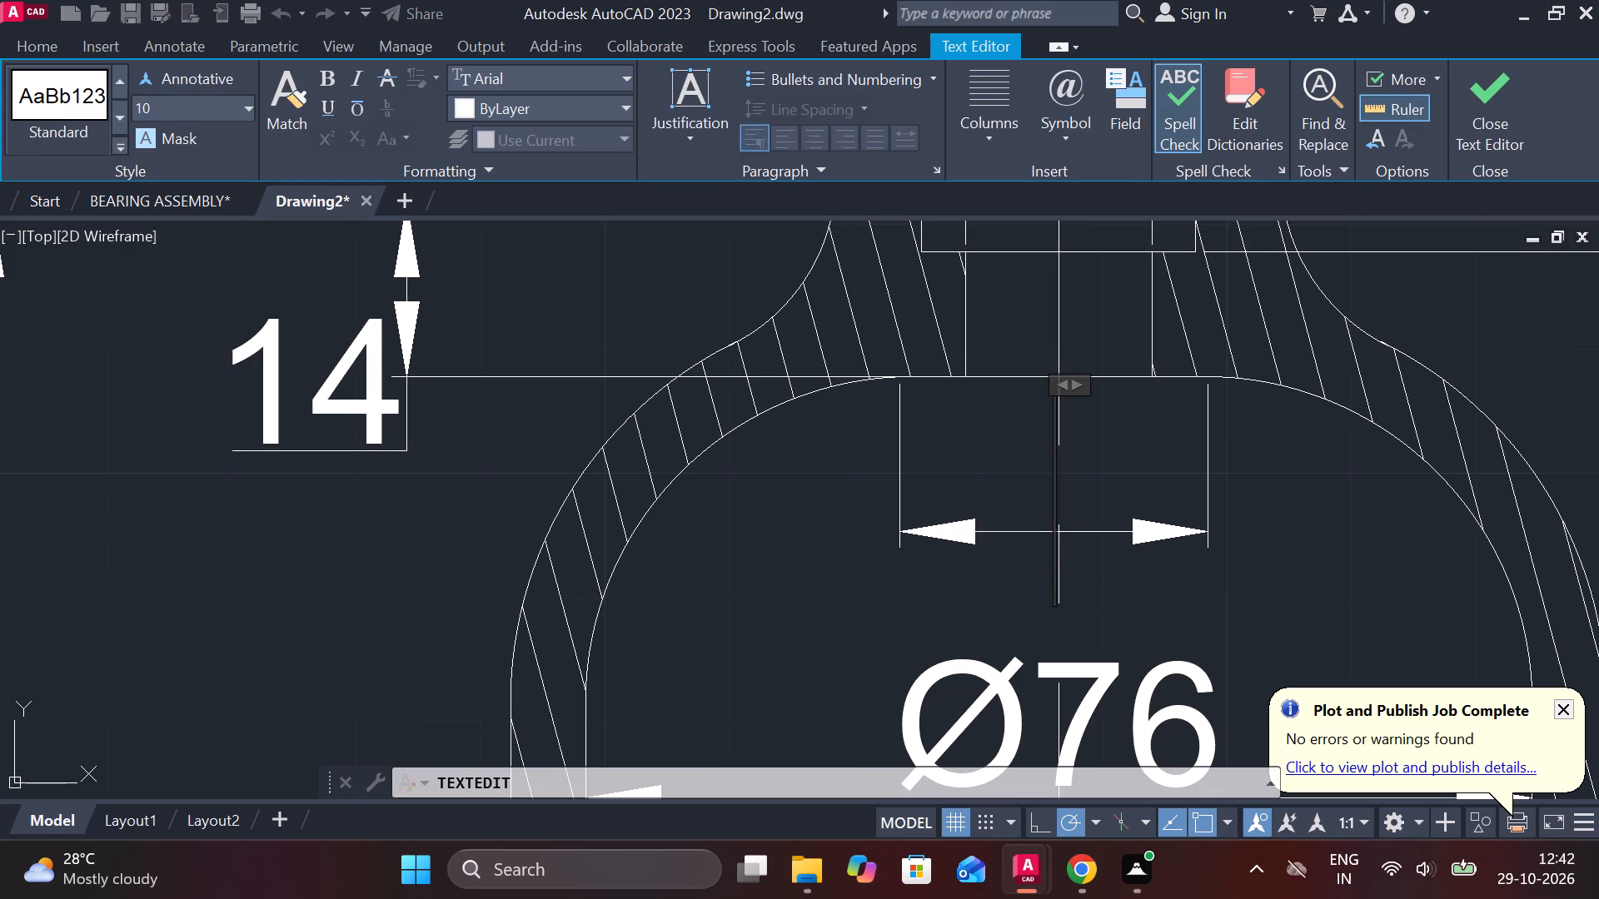
pyautogui.click(1074, 137)
pyautogui.click(1127, 251)
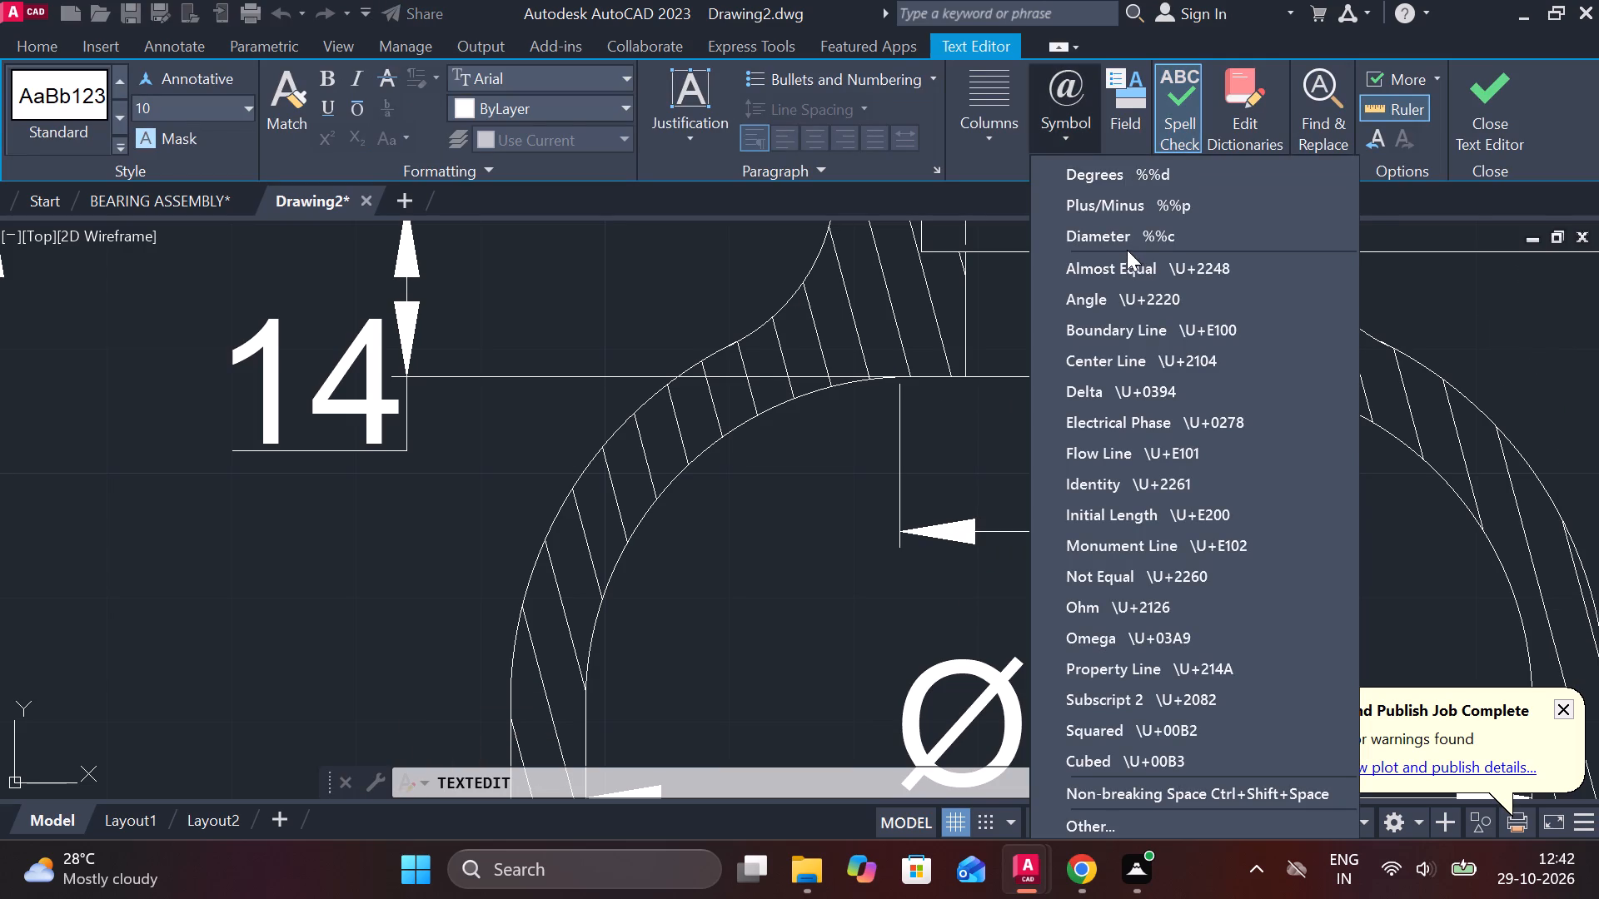
pyautogui.click(1110, 223)
pyautogui.write('24')
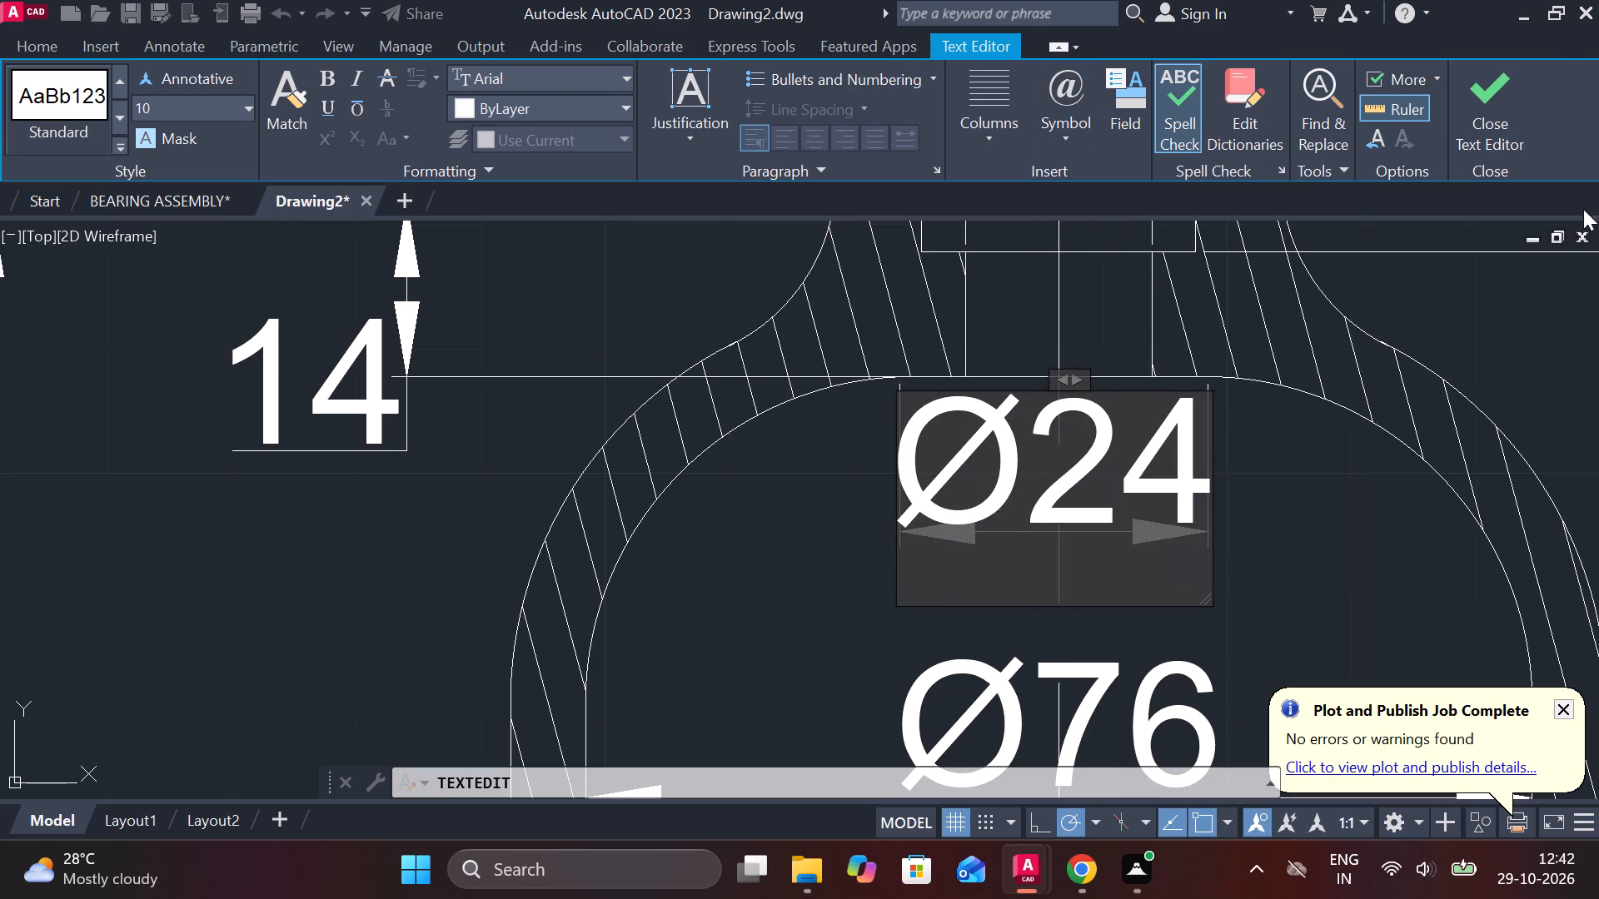
pyautogui.click(1498, 85)
pyautogui.scroll(-2, 1267, 472)
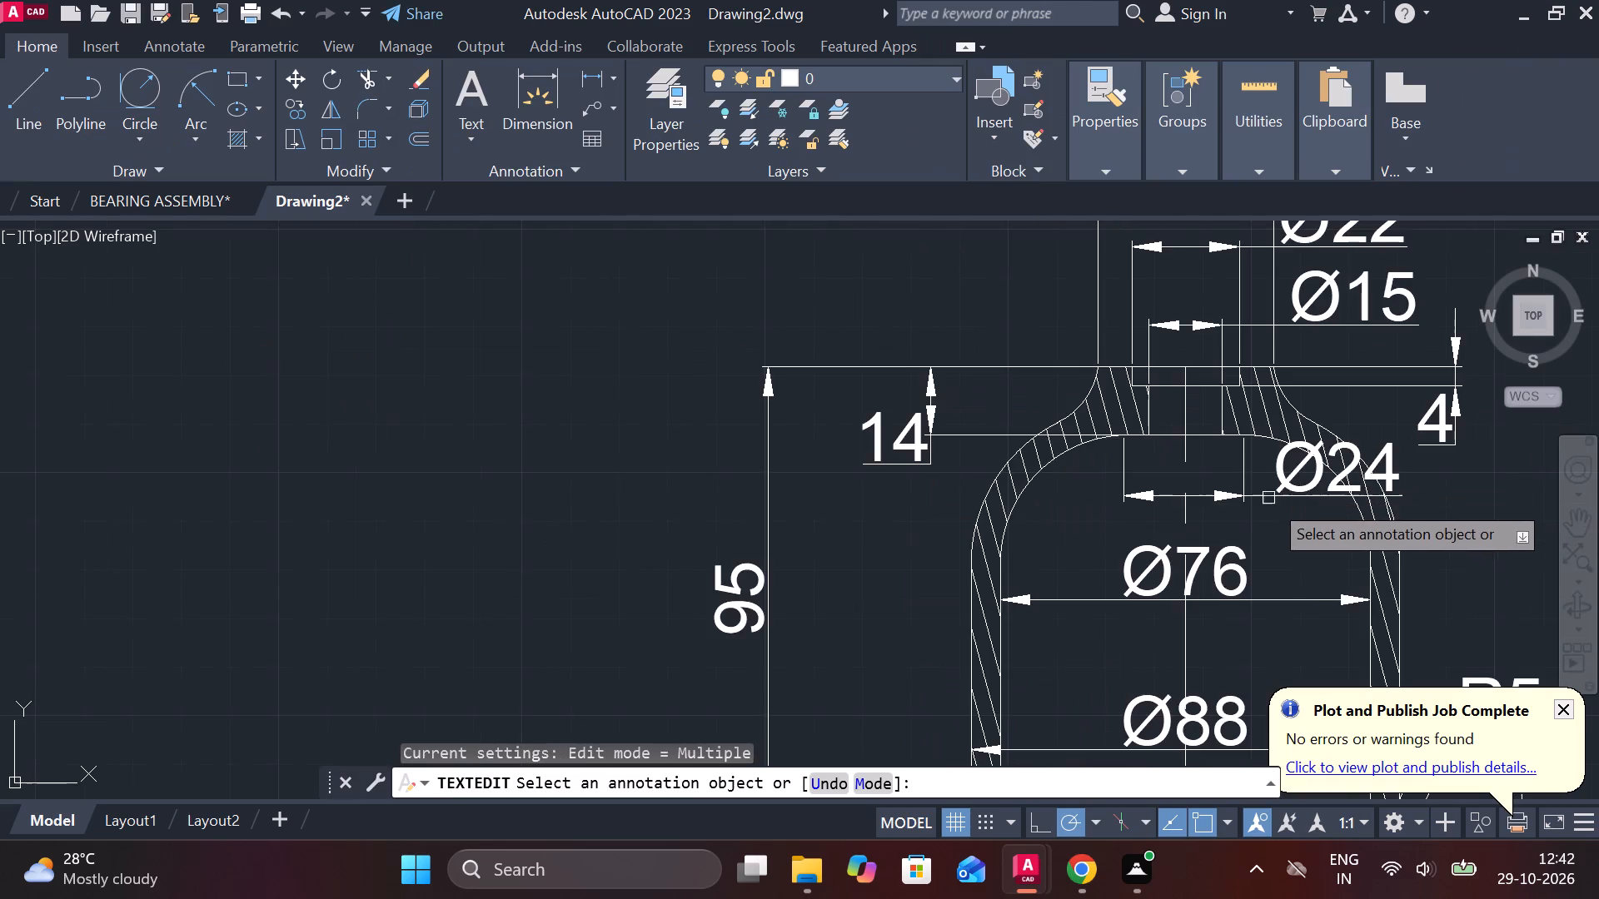
pyautogui.moveTo(1272, 515); pyautogui.dragTo(1062, 477, button='middle')
pyautogui.press('Escape')
# Move the Ø24 dimension text outside the bell's right wall, below the 4 dimension.
pyautogui.click(1099, 440)
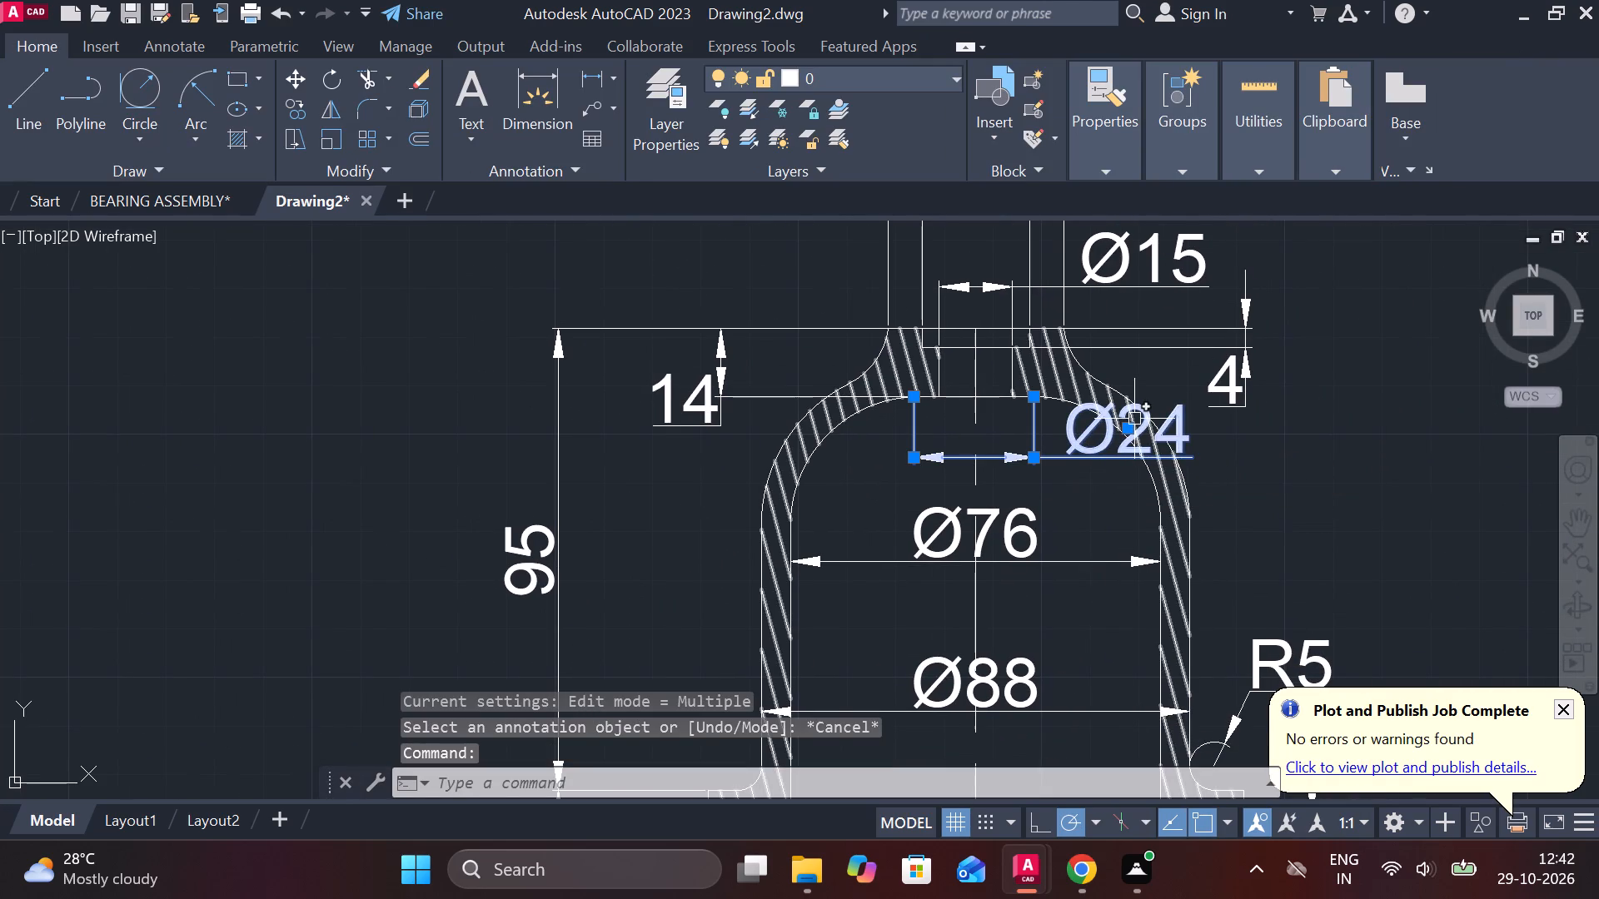
pyautogui.click(1129, 426)
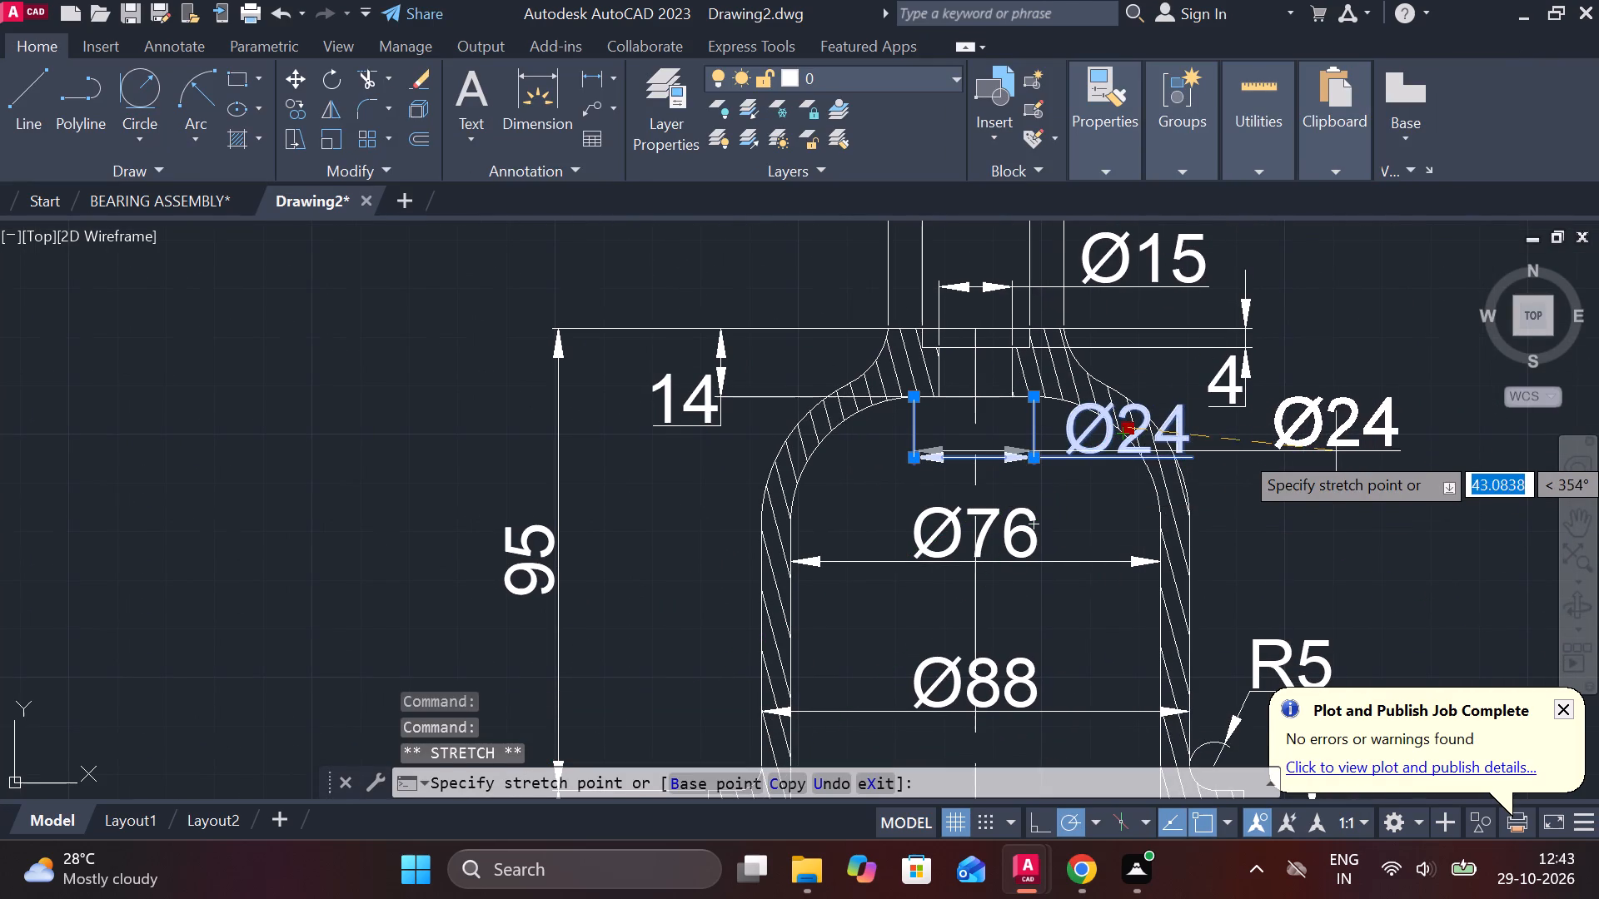
pyautogui.click(1278, 469)
pyautogui.press('Escape')
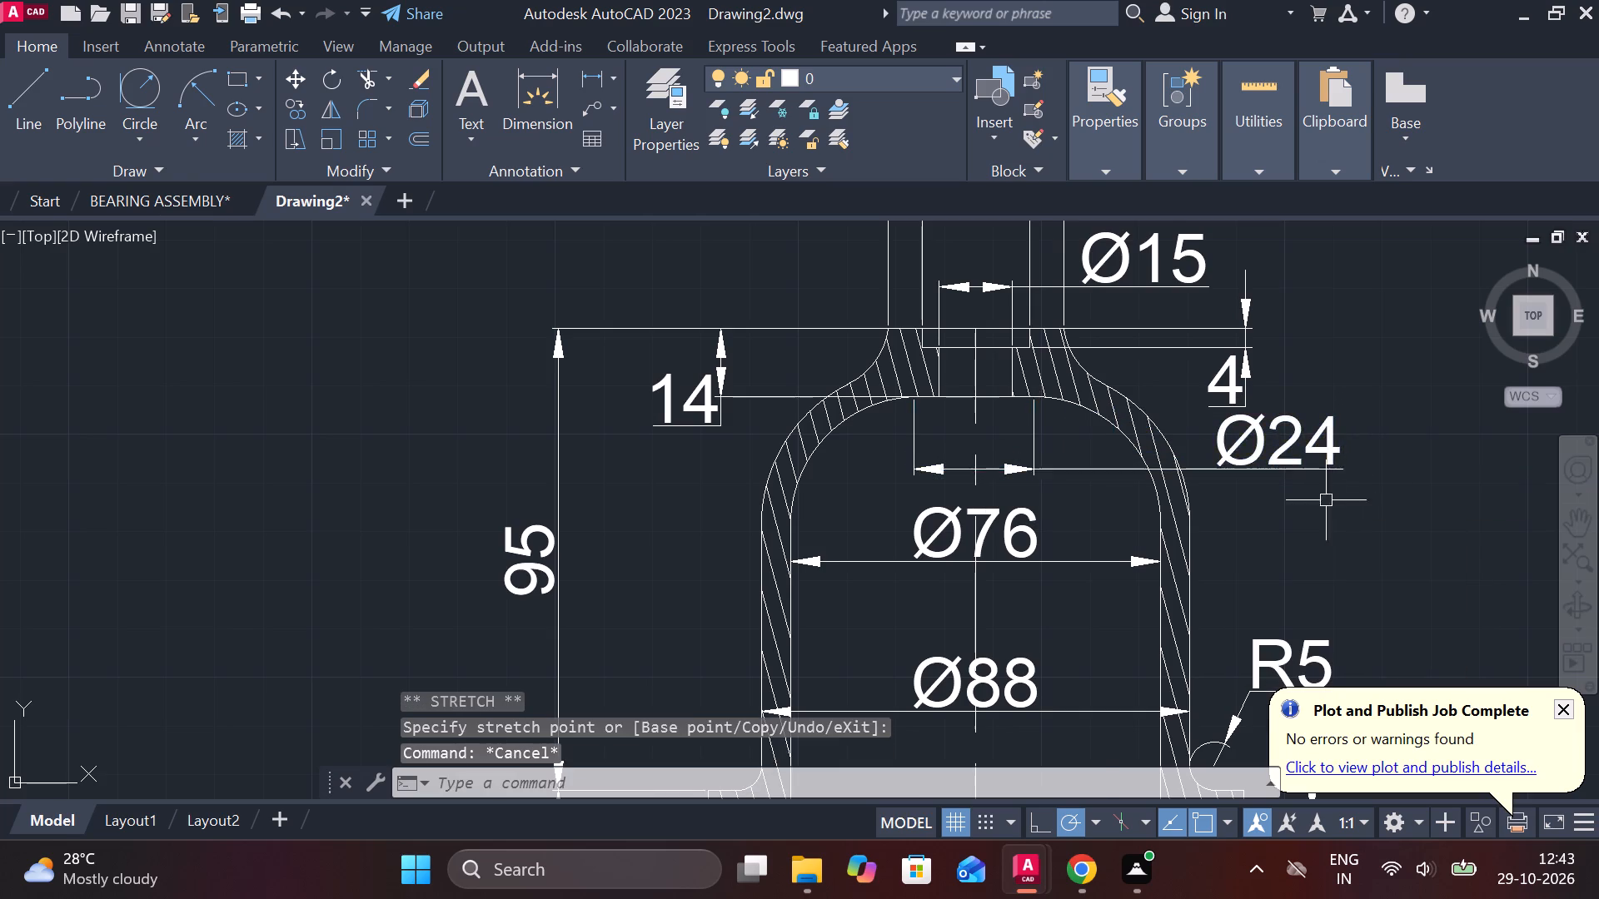
# Lengthen the bell section's vertical centreline downward from its lower end, well past the 110 width dimension.
pyautogui.scroll(-2, 1323, 501)
pyautogui.moveTo(1350, 517); pyautogui.dragTo(1118, 383, button='middle')
pyautogui.moveTo(1019, 588); pyautogui.dragTo(959, 505, button='middle')
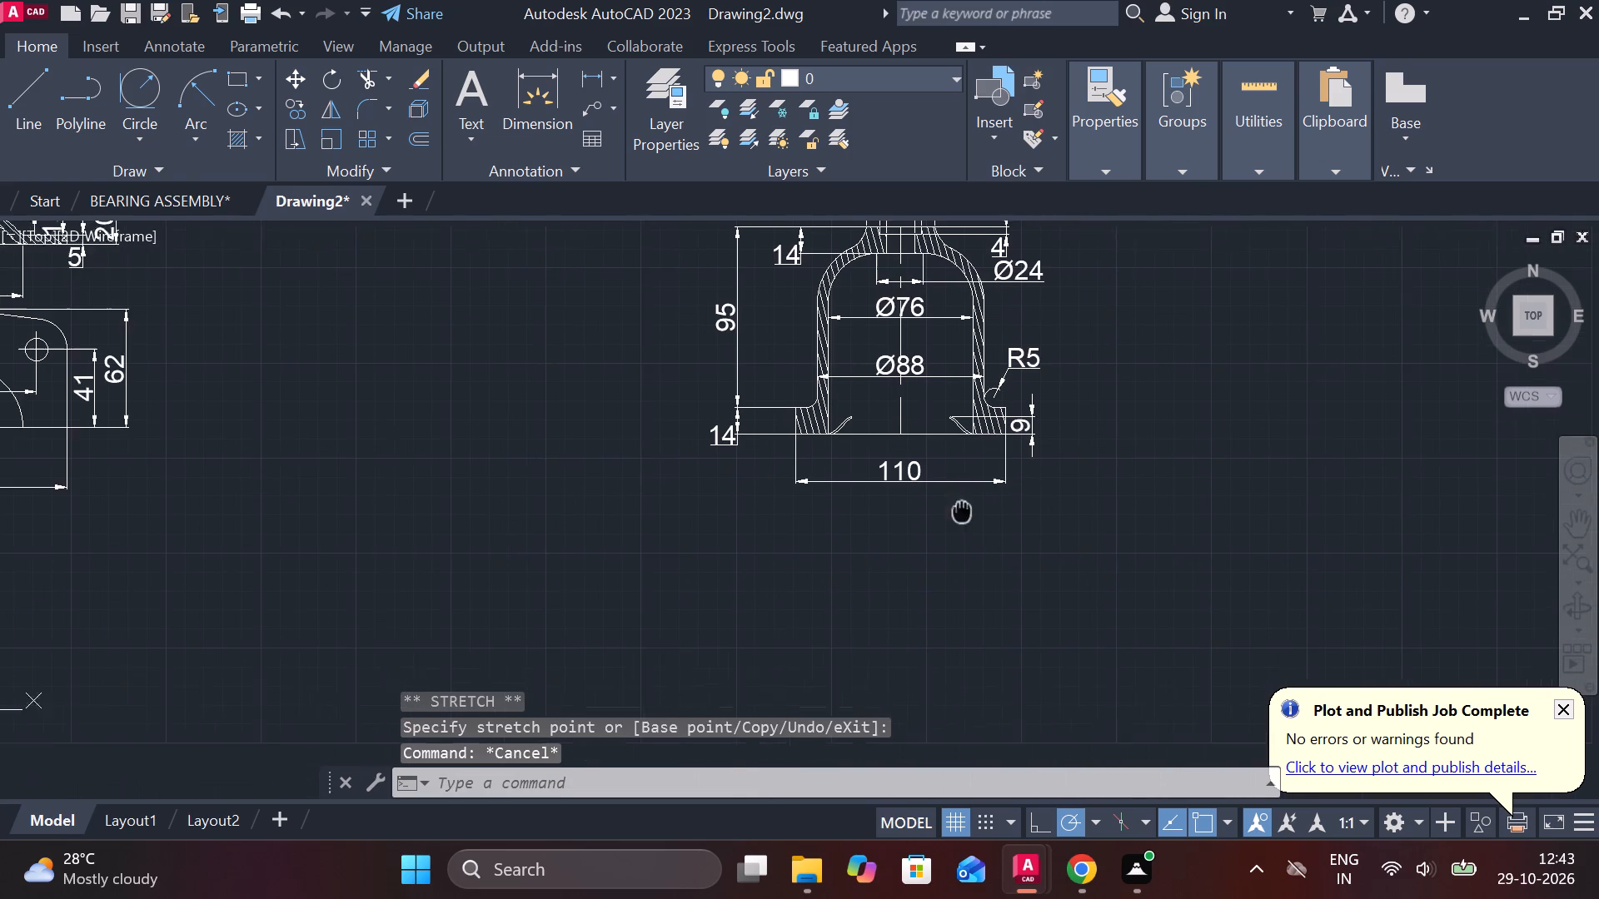
pyautogui.click(893, 413)
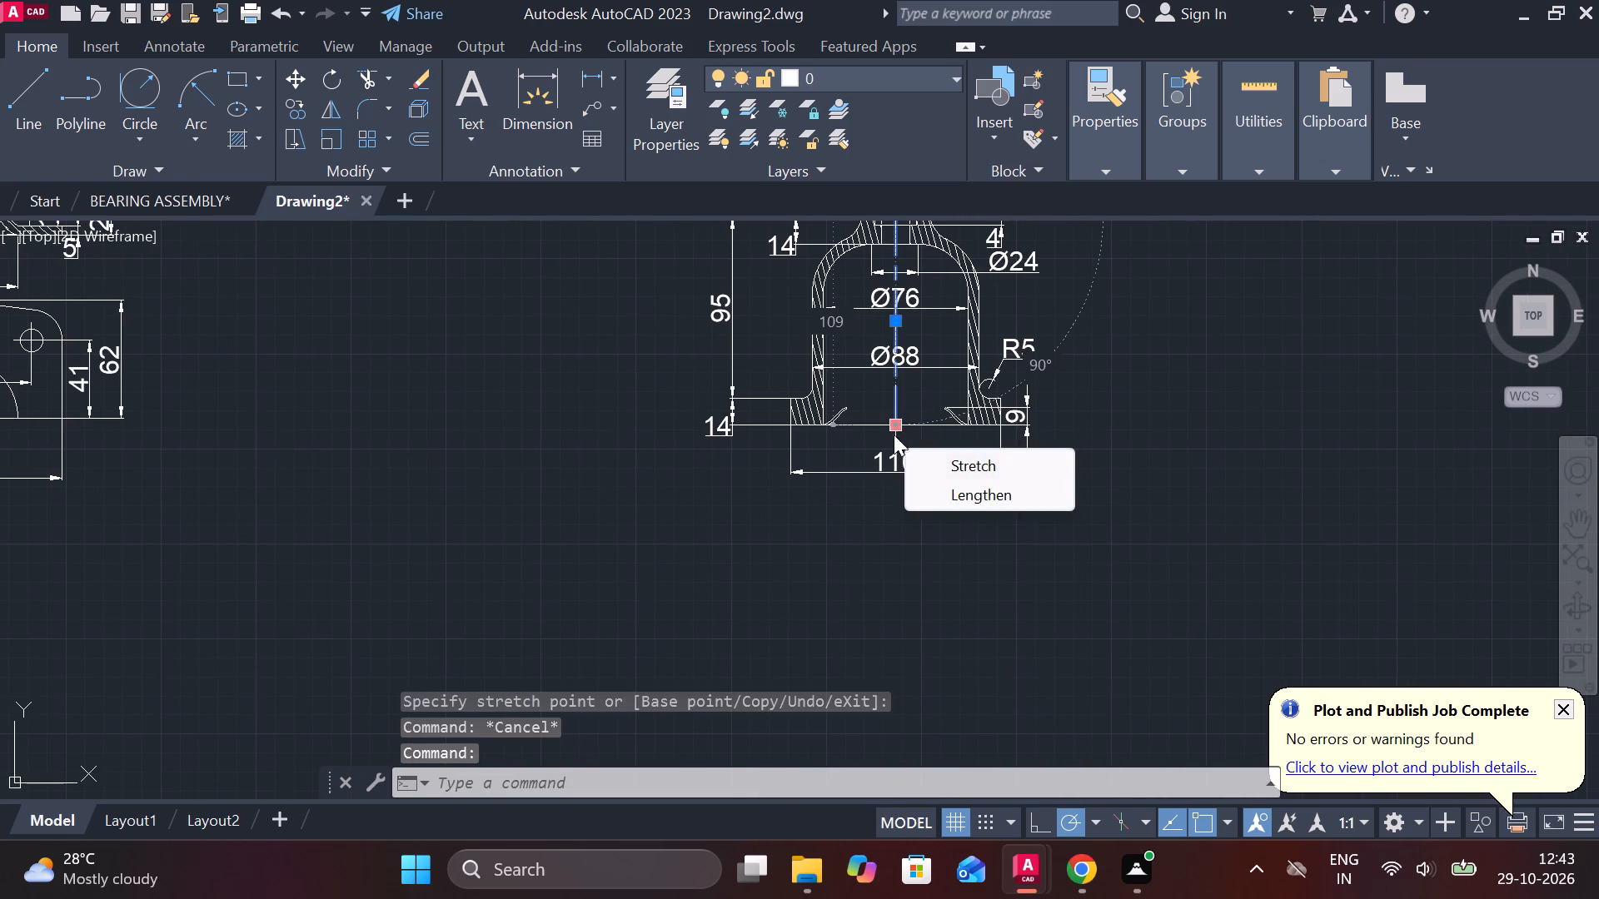
pyautogui.click(969, 500)
pyautogui.moveTo(967, 609); pyautogui.dragTo(909, 437, button='middle')
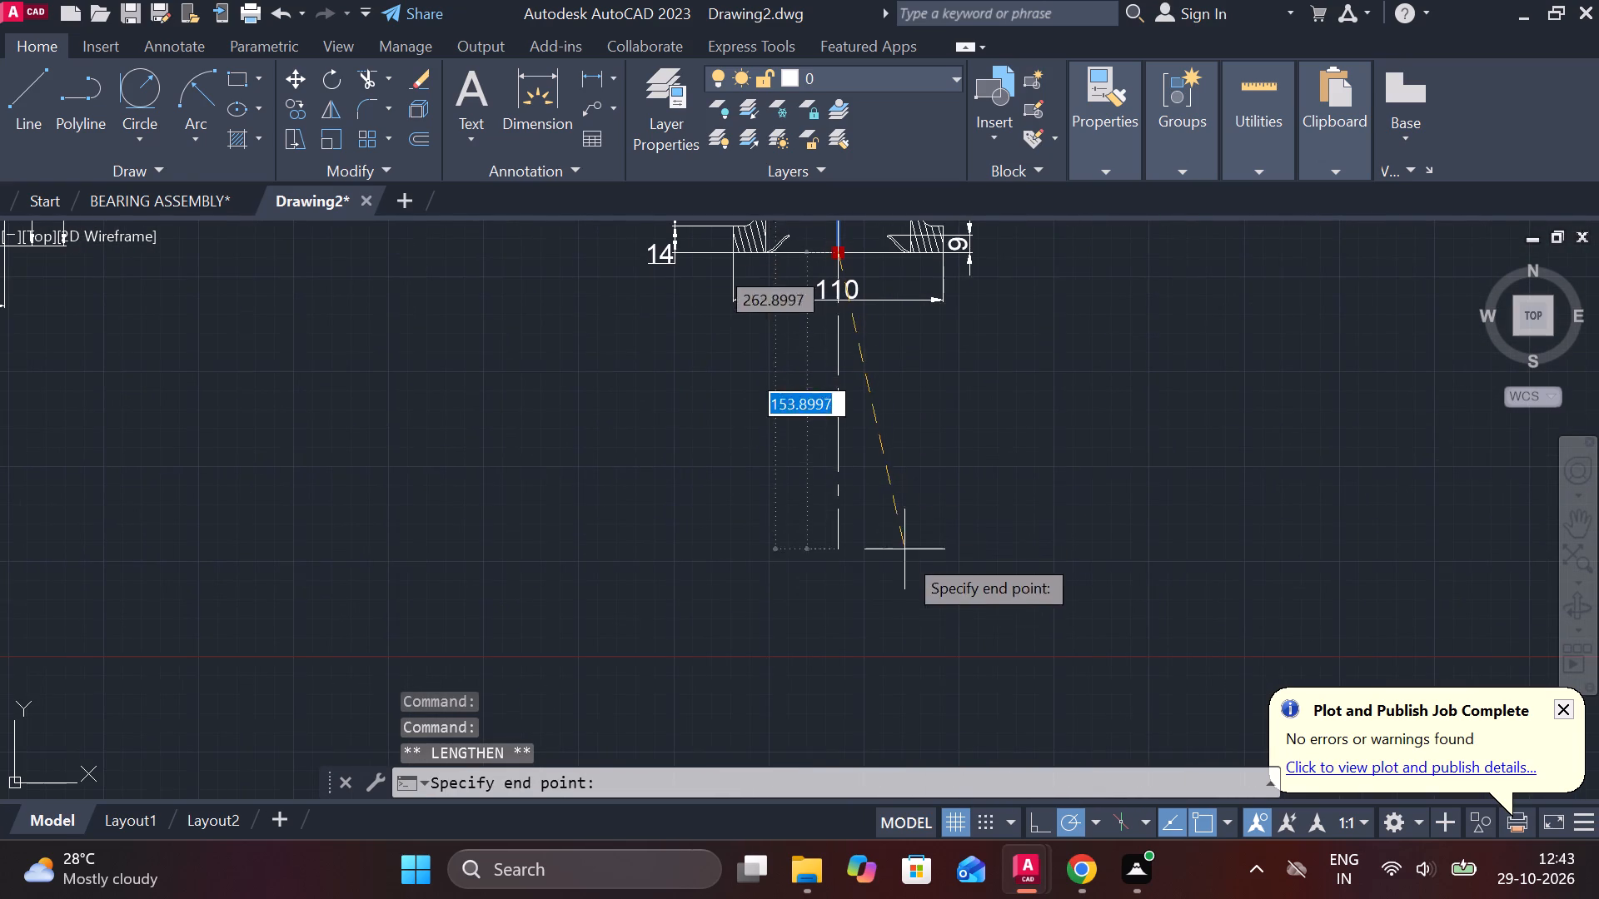
pyautogui.click(897, 649)
pyautogui.press('Escape')
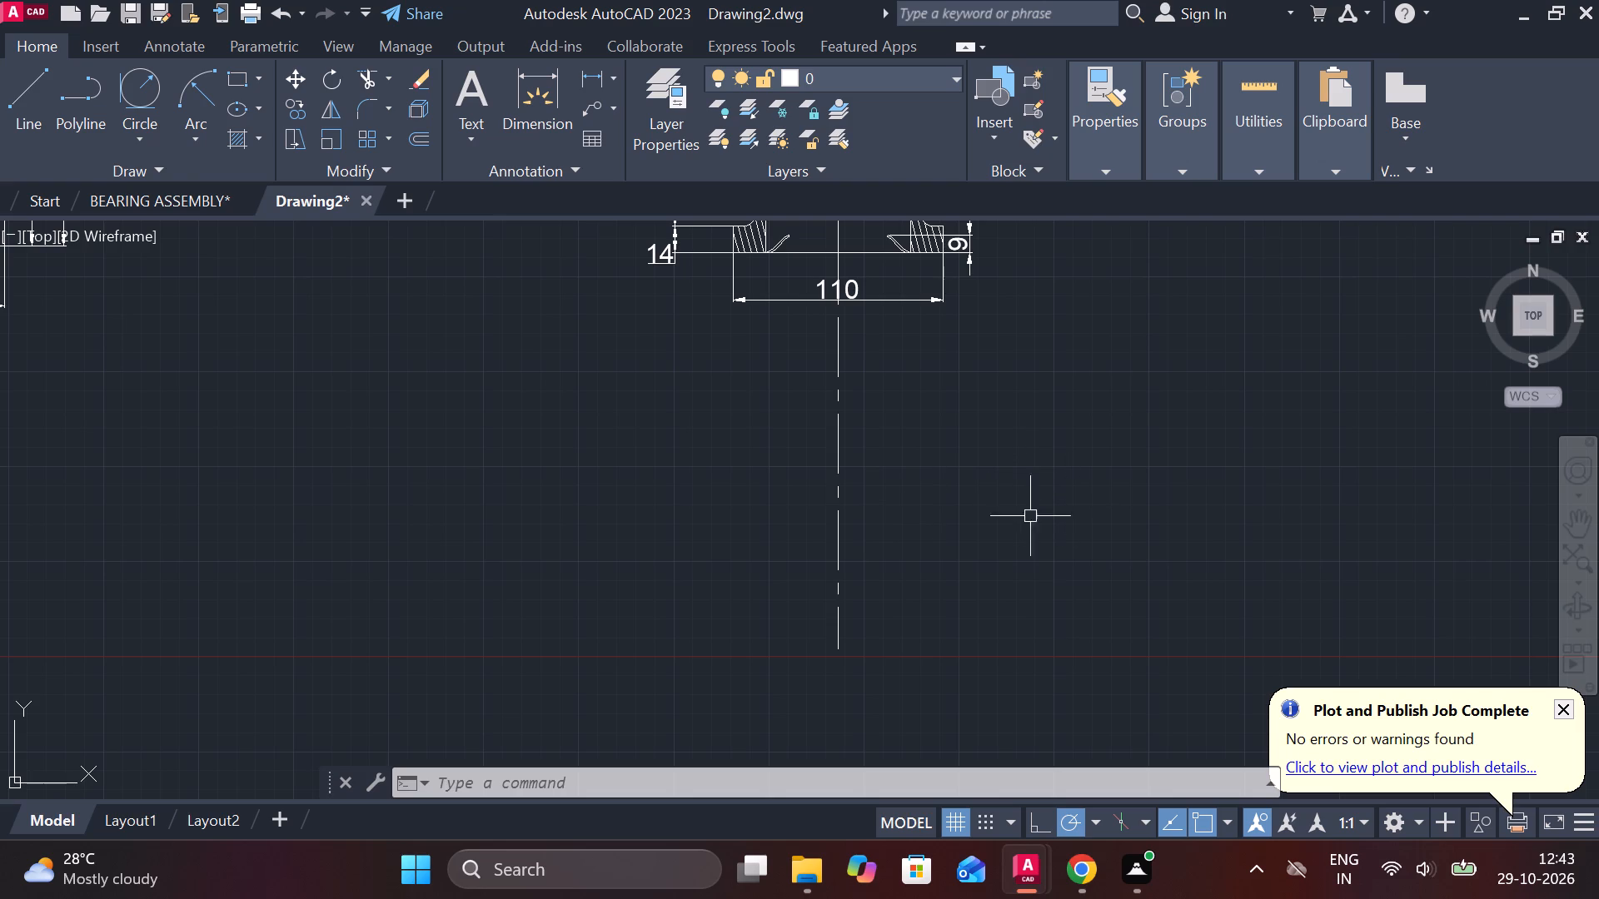
pyautogui.click(1045, 475)
pyautogui.press('Escape')
# Draw a 78 horizontal line in the empty area right of the extended centreline, continuing with an 82 vertical line upward.
pyautogui.moveTo(1029, 510); pyautogui.dragTo(580, 469, button='middle')
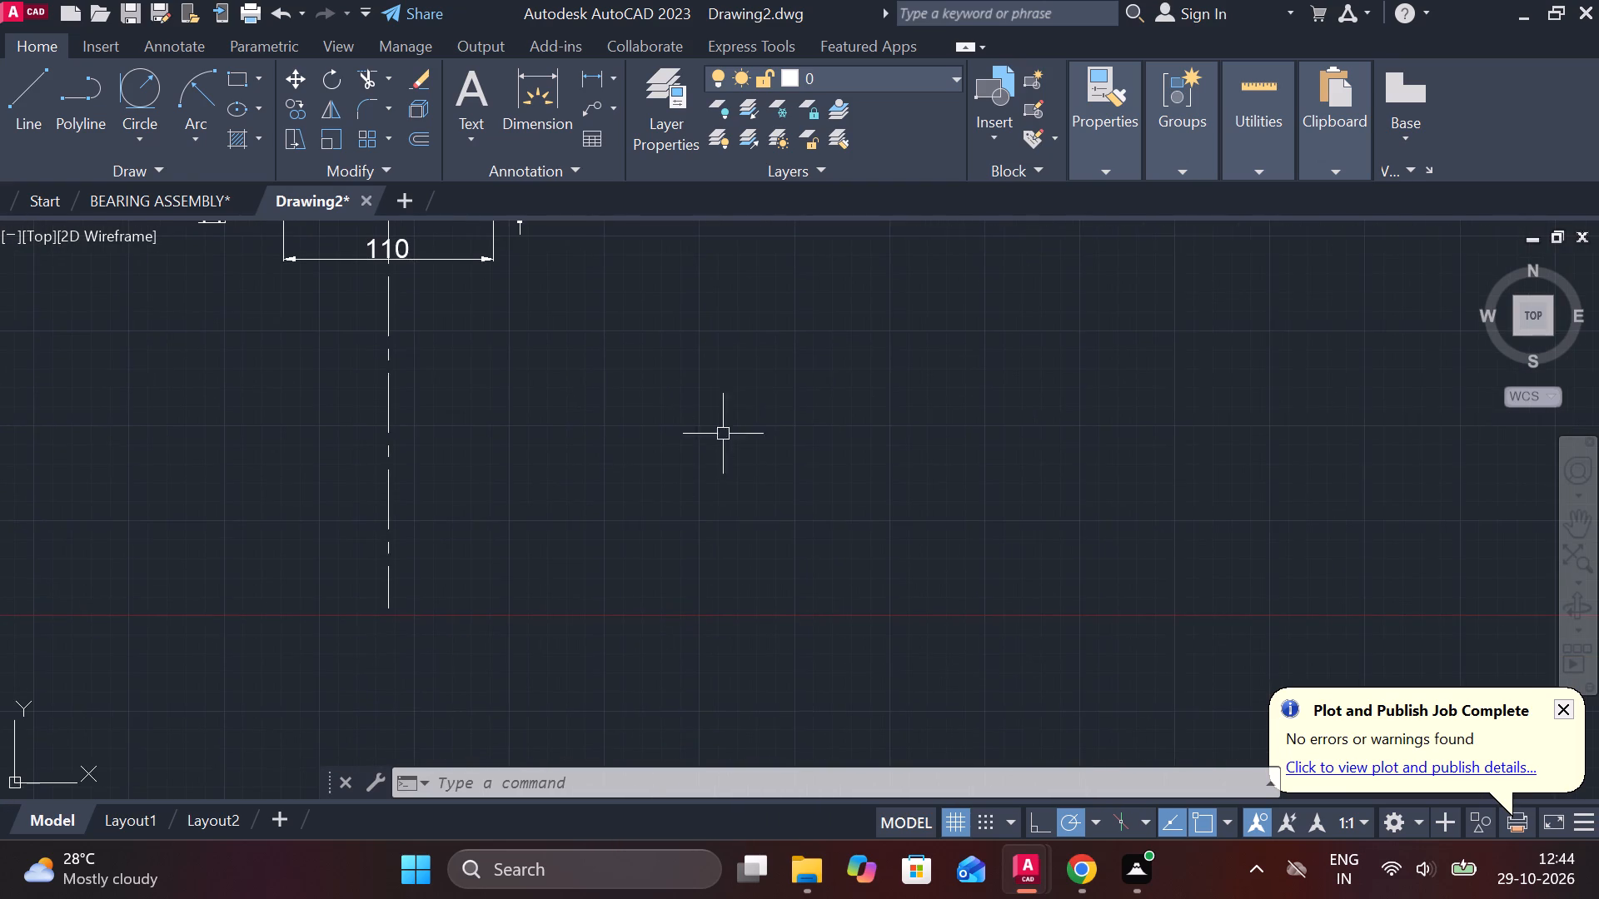
pyautogui.moveTo(748, 412); pyautogui.dragTo(686, 407, button='middle')
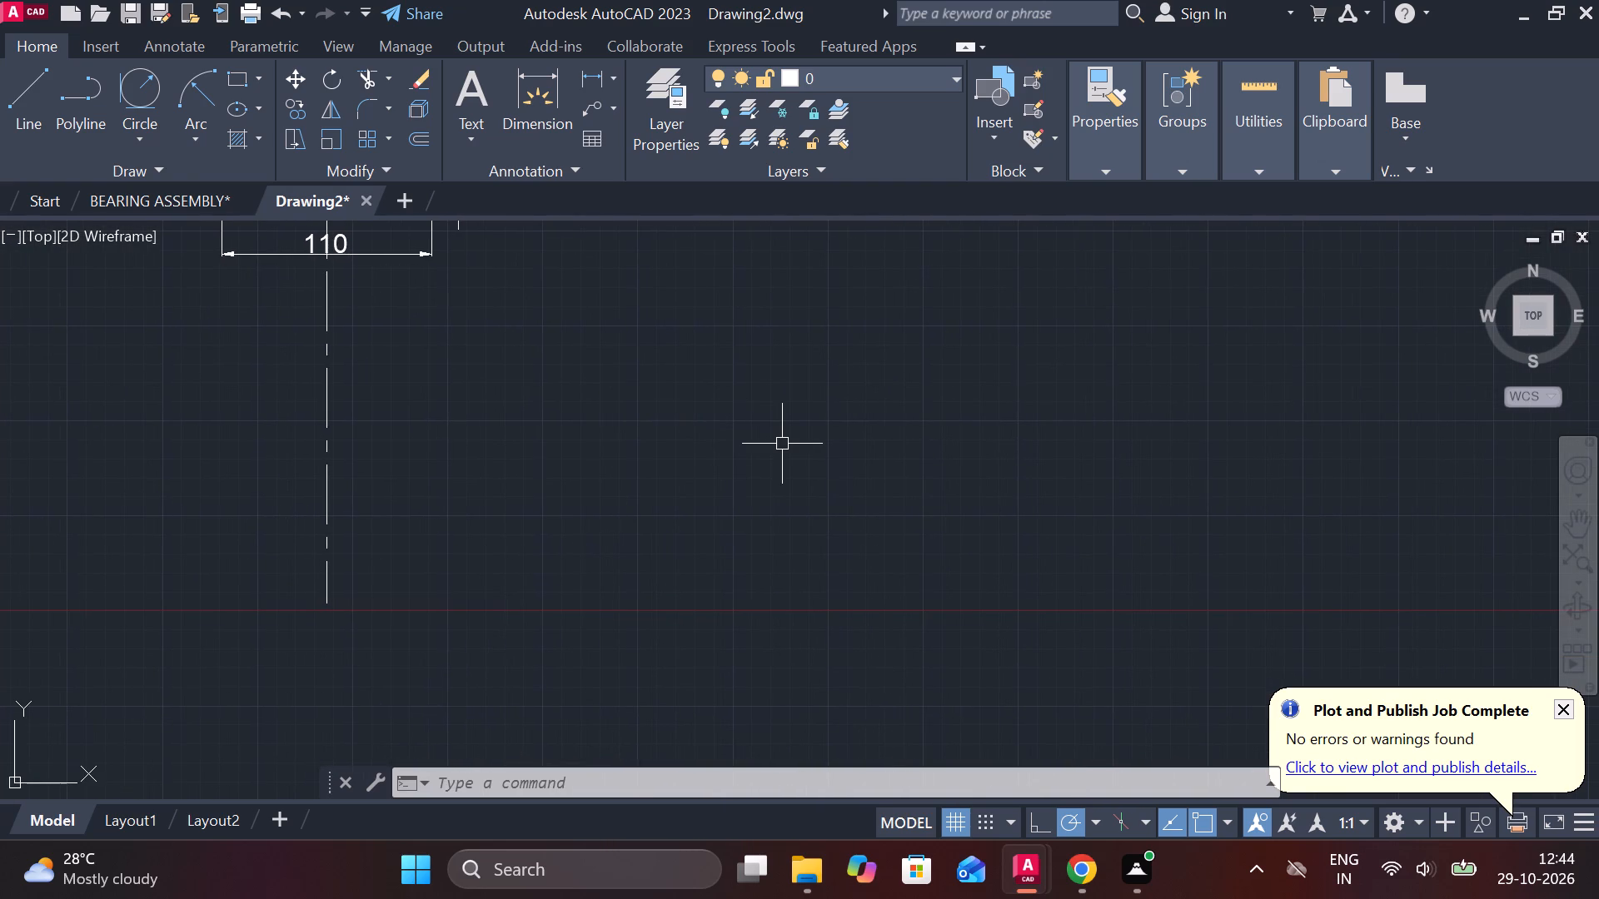
pyautogui.press('Escape')
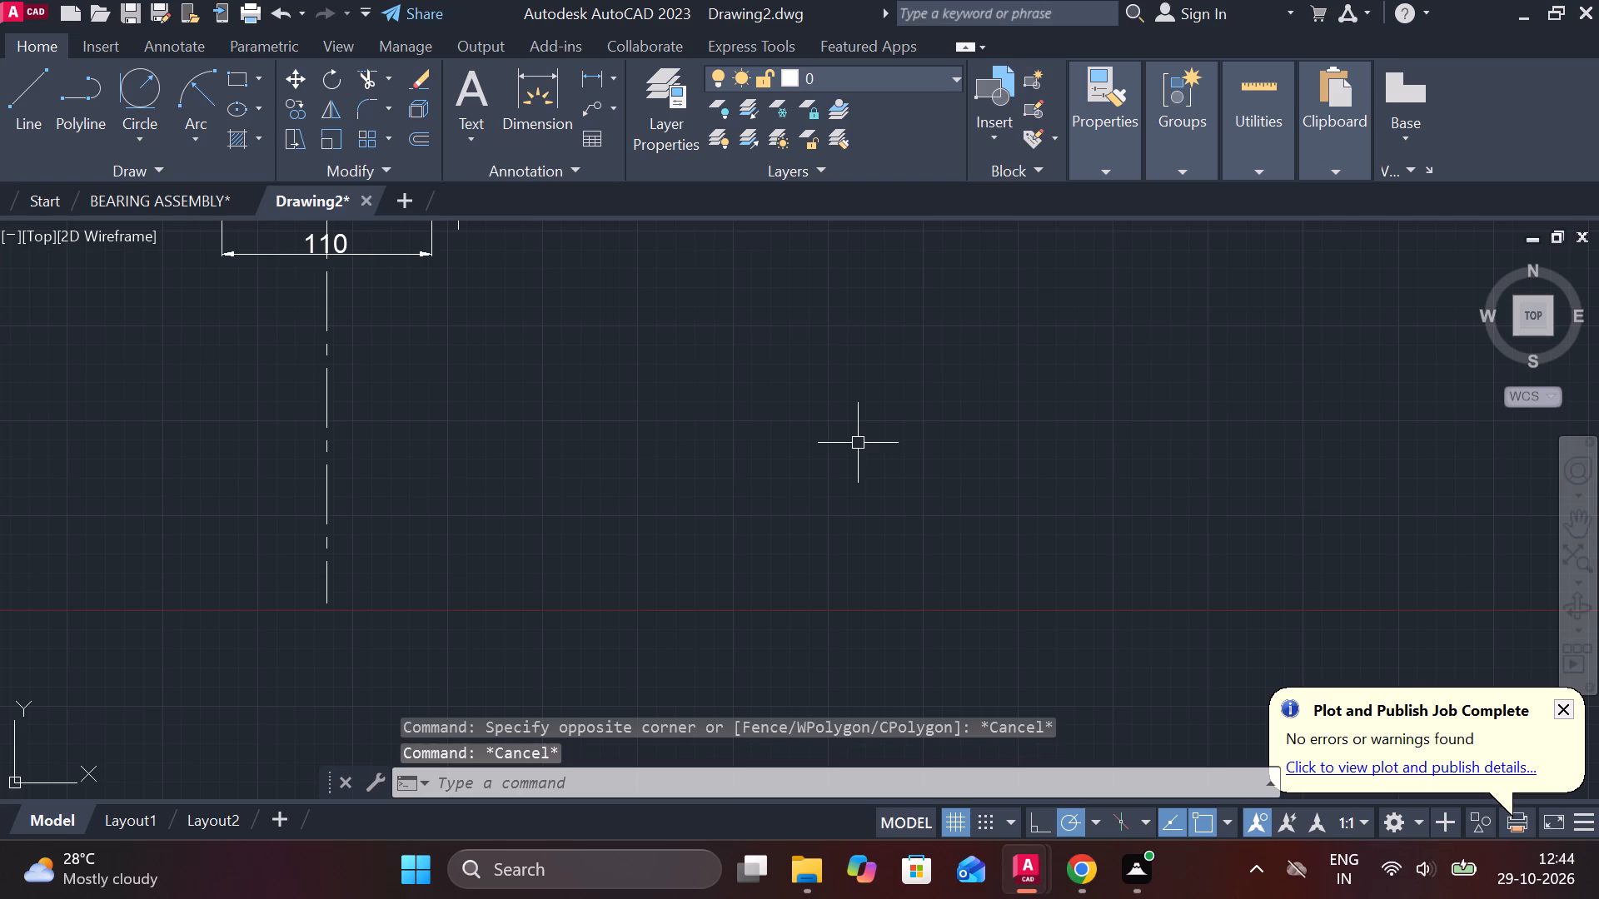
pyautogui.press('l')
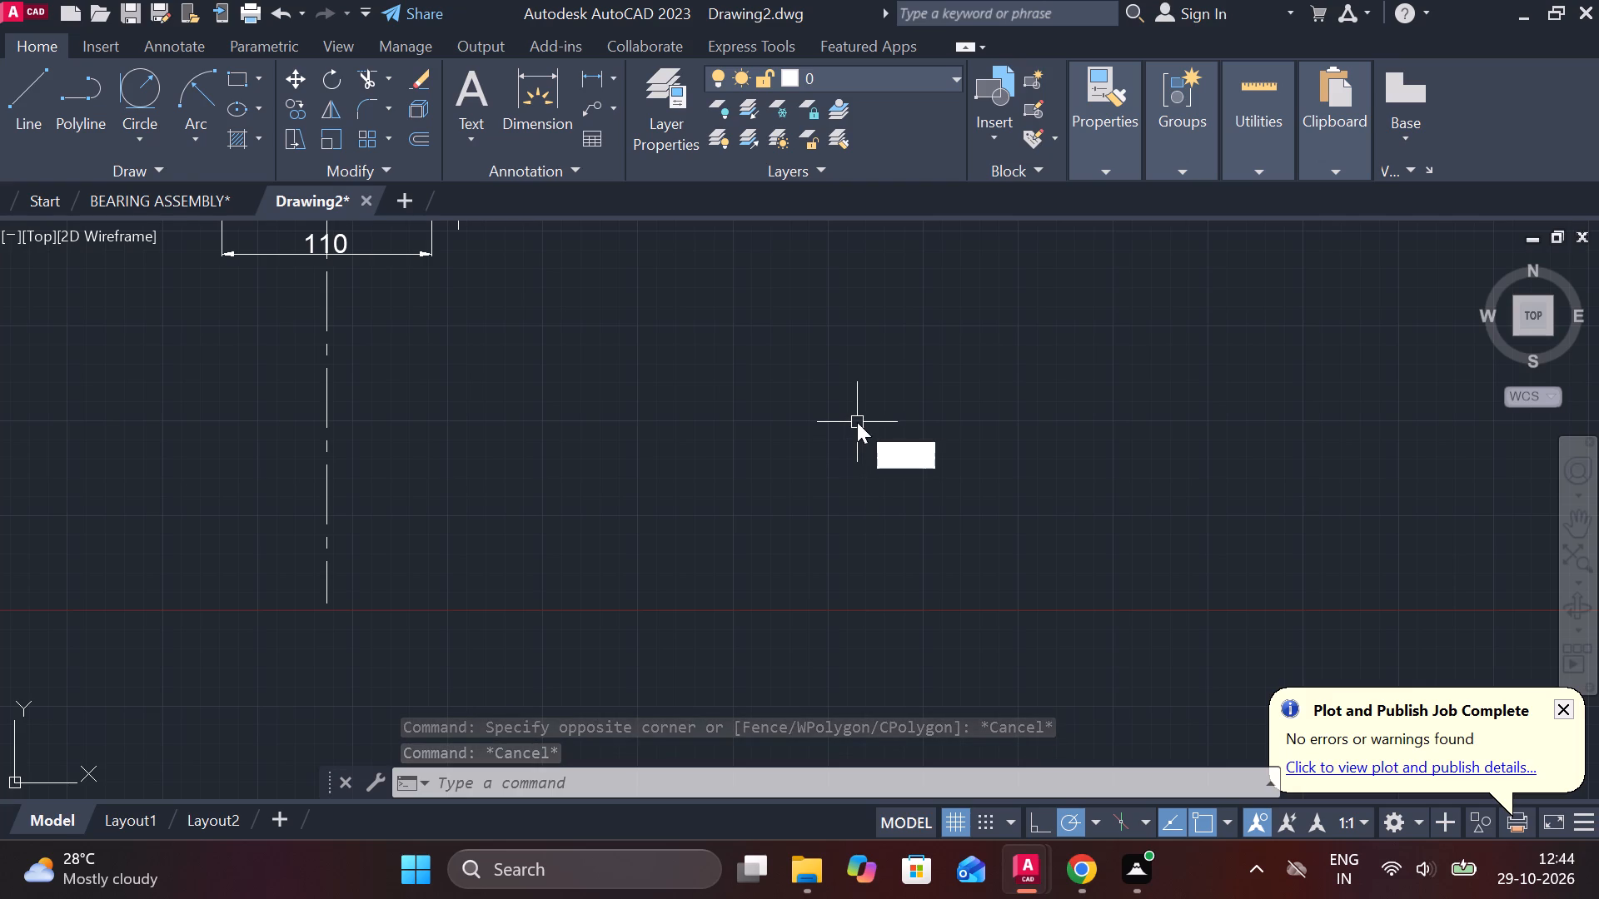
pyautogui.press('Return')
pyautogui.click(834, 467)
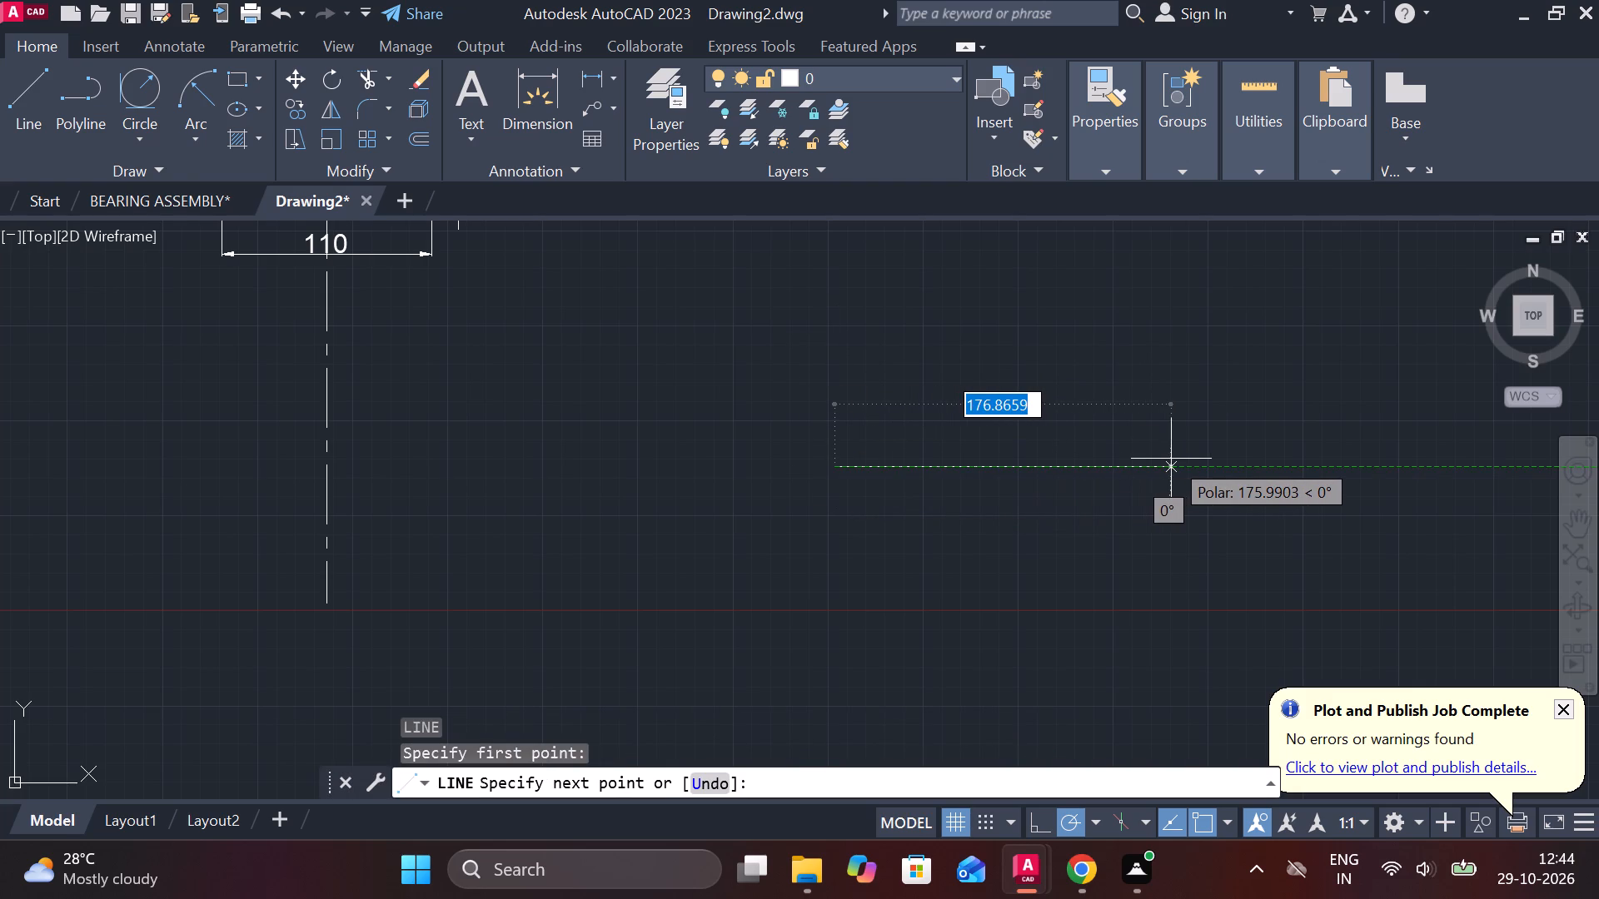
pyautogui.write('78')
pyautogui.press('Return')
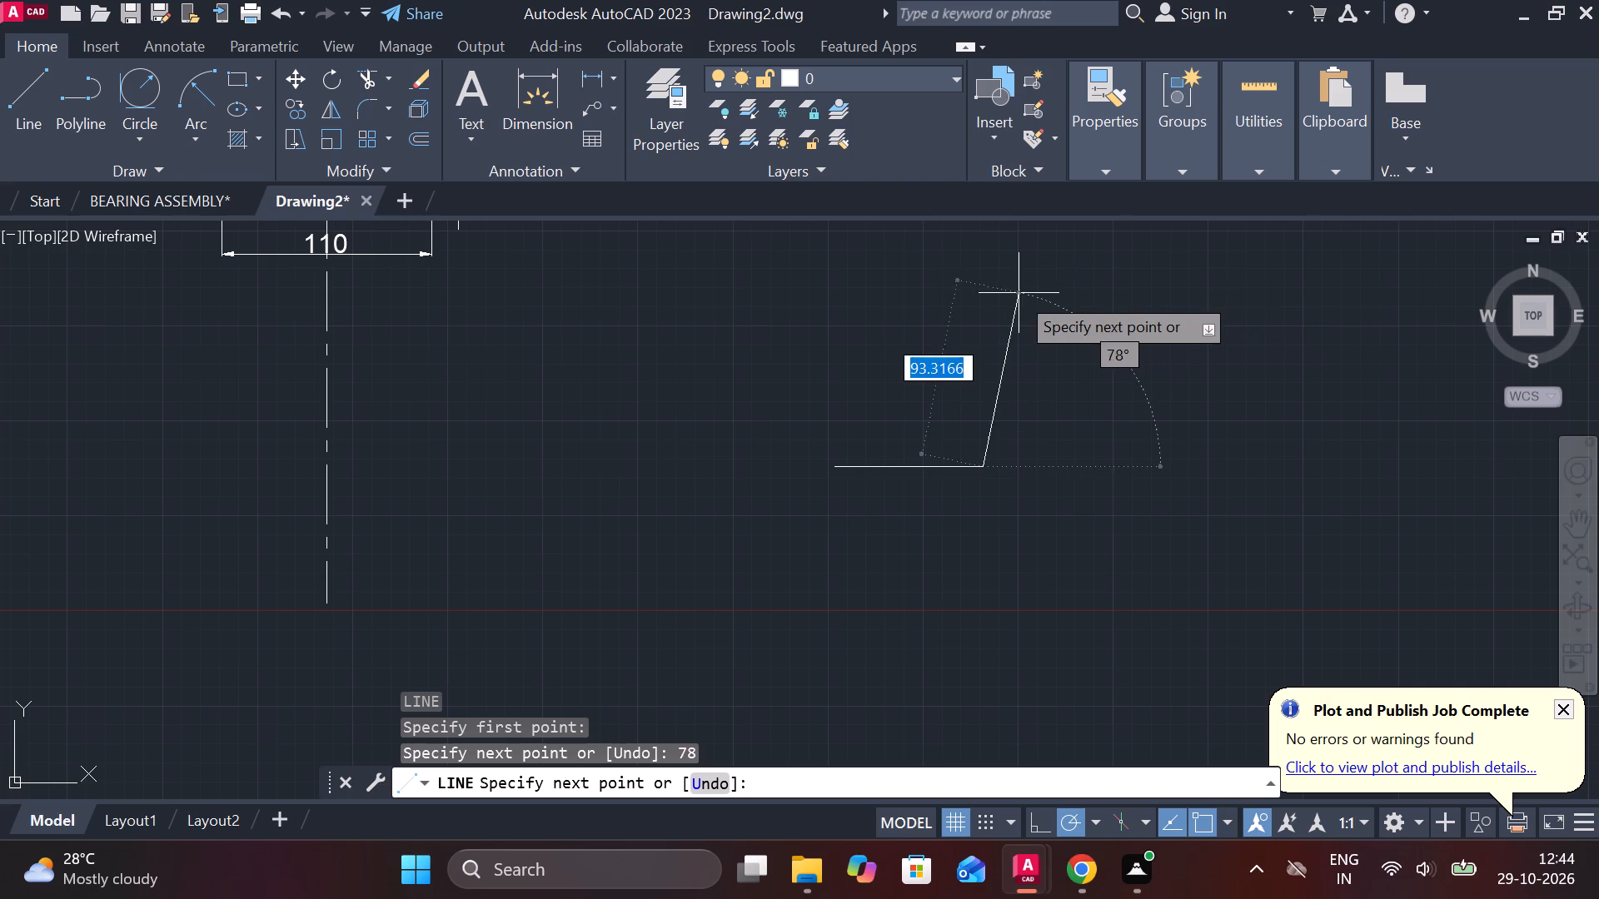
pyautogui.write('83')
pyautogui.press('BackSpace')
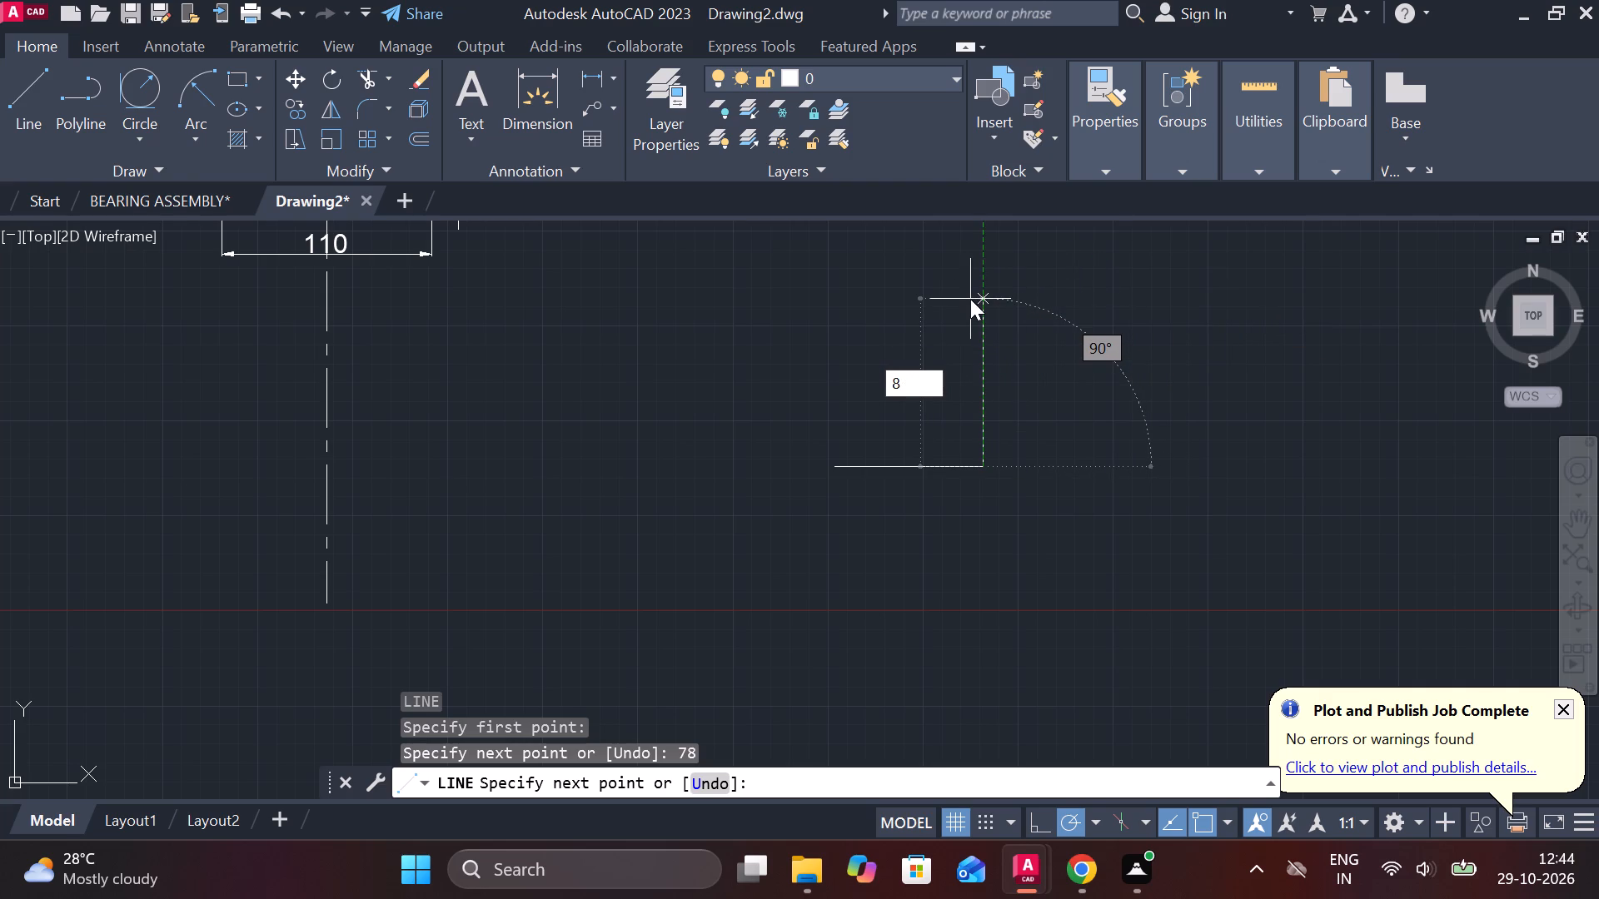
pyautogui.press('2')
pyautogui.press('space')
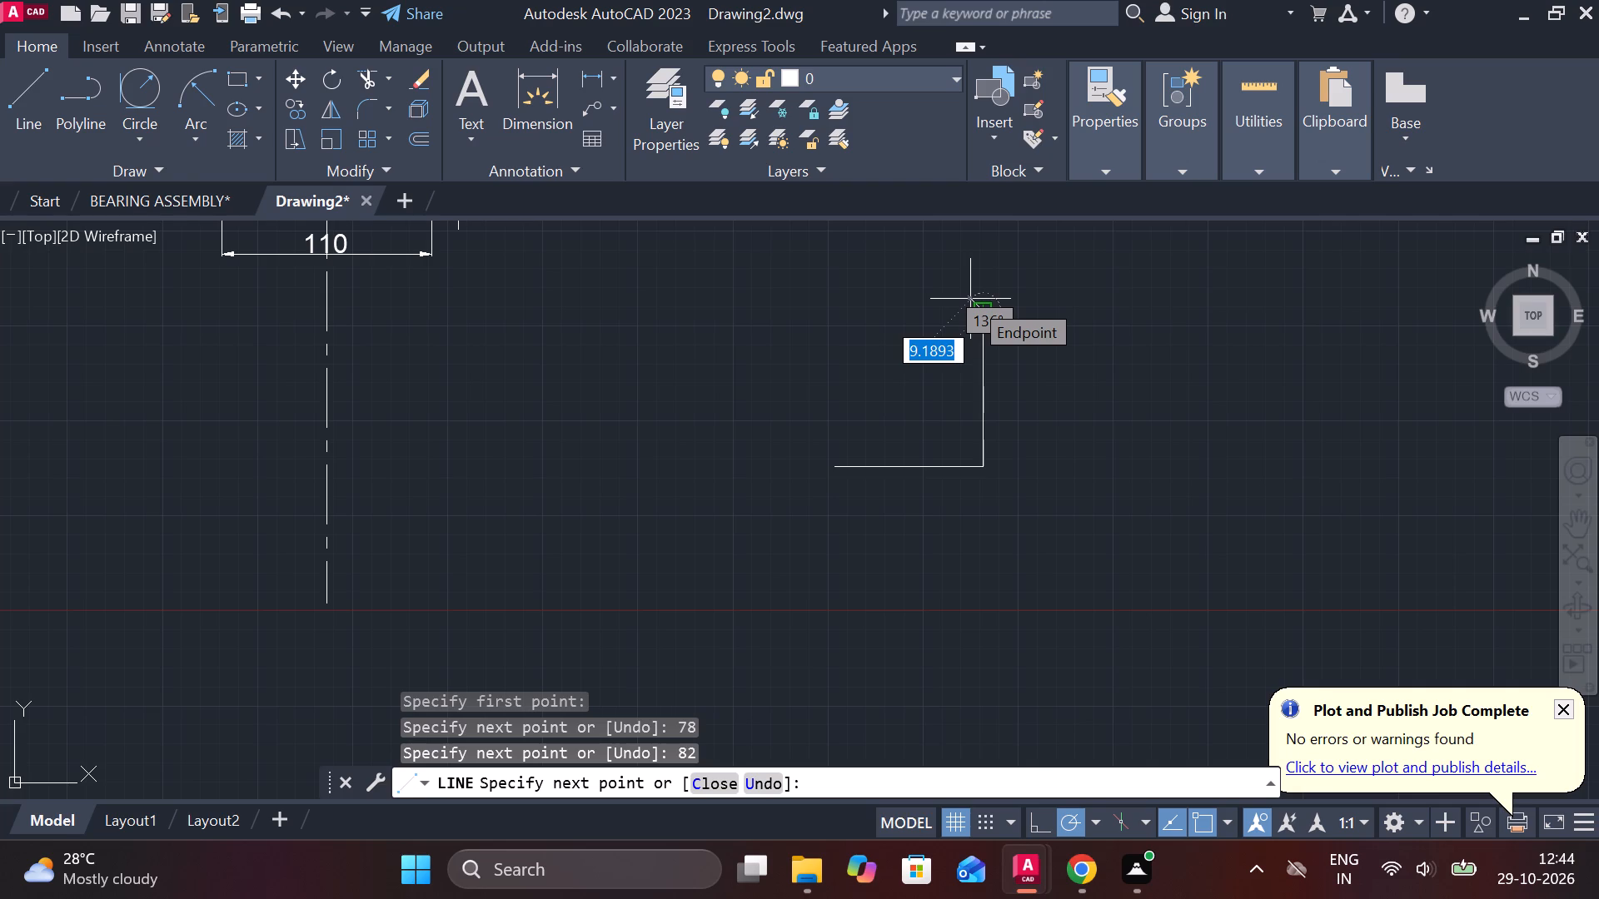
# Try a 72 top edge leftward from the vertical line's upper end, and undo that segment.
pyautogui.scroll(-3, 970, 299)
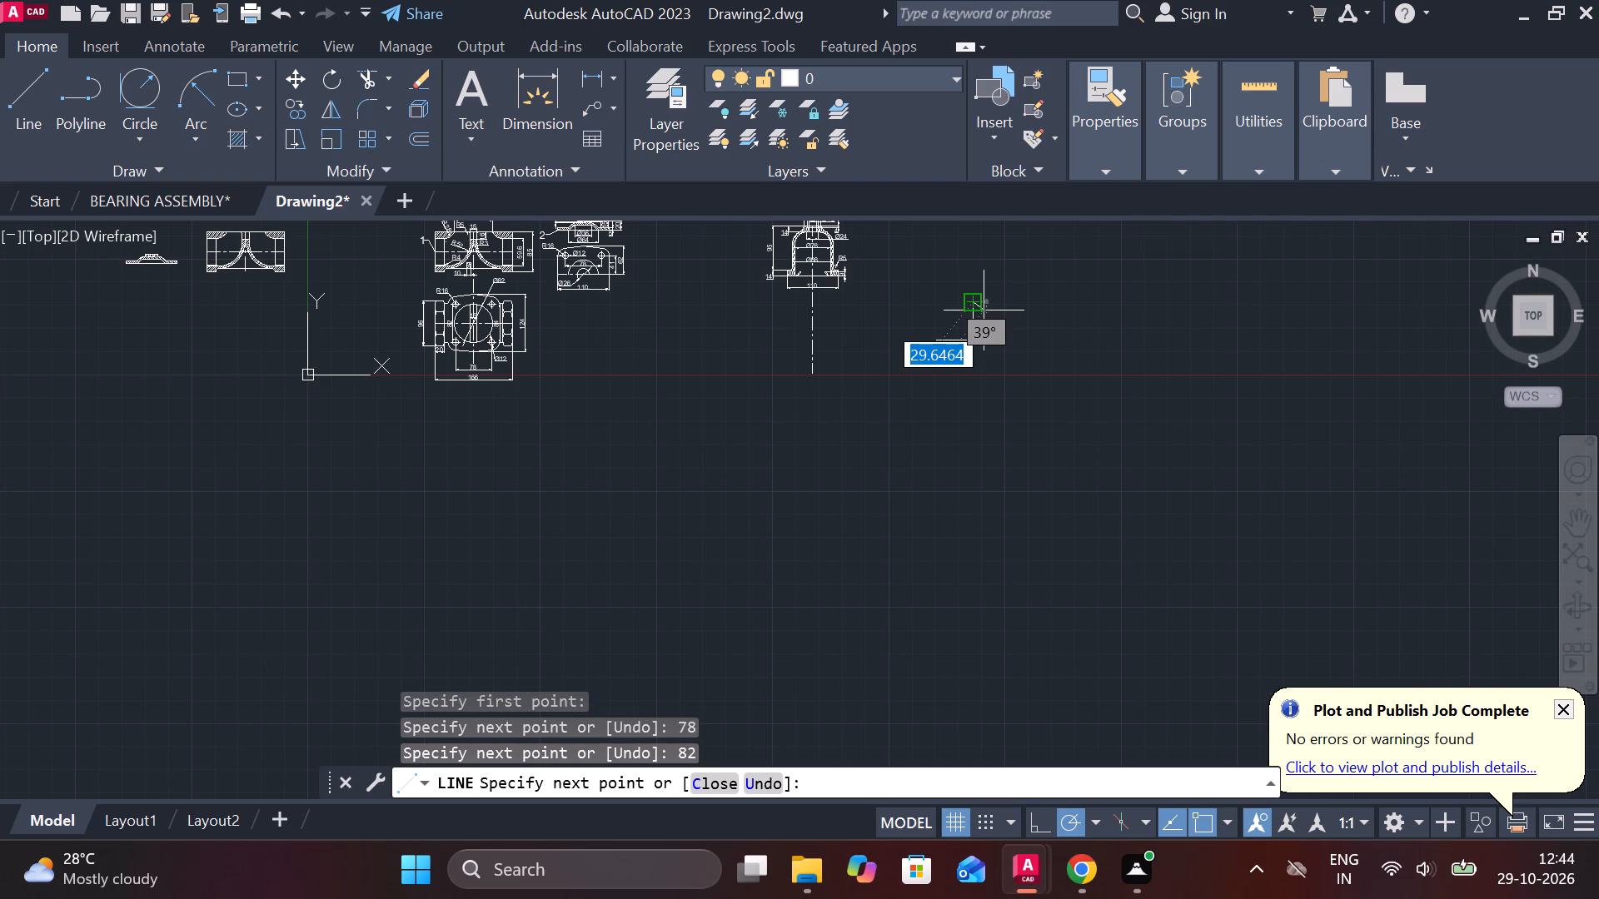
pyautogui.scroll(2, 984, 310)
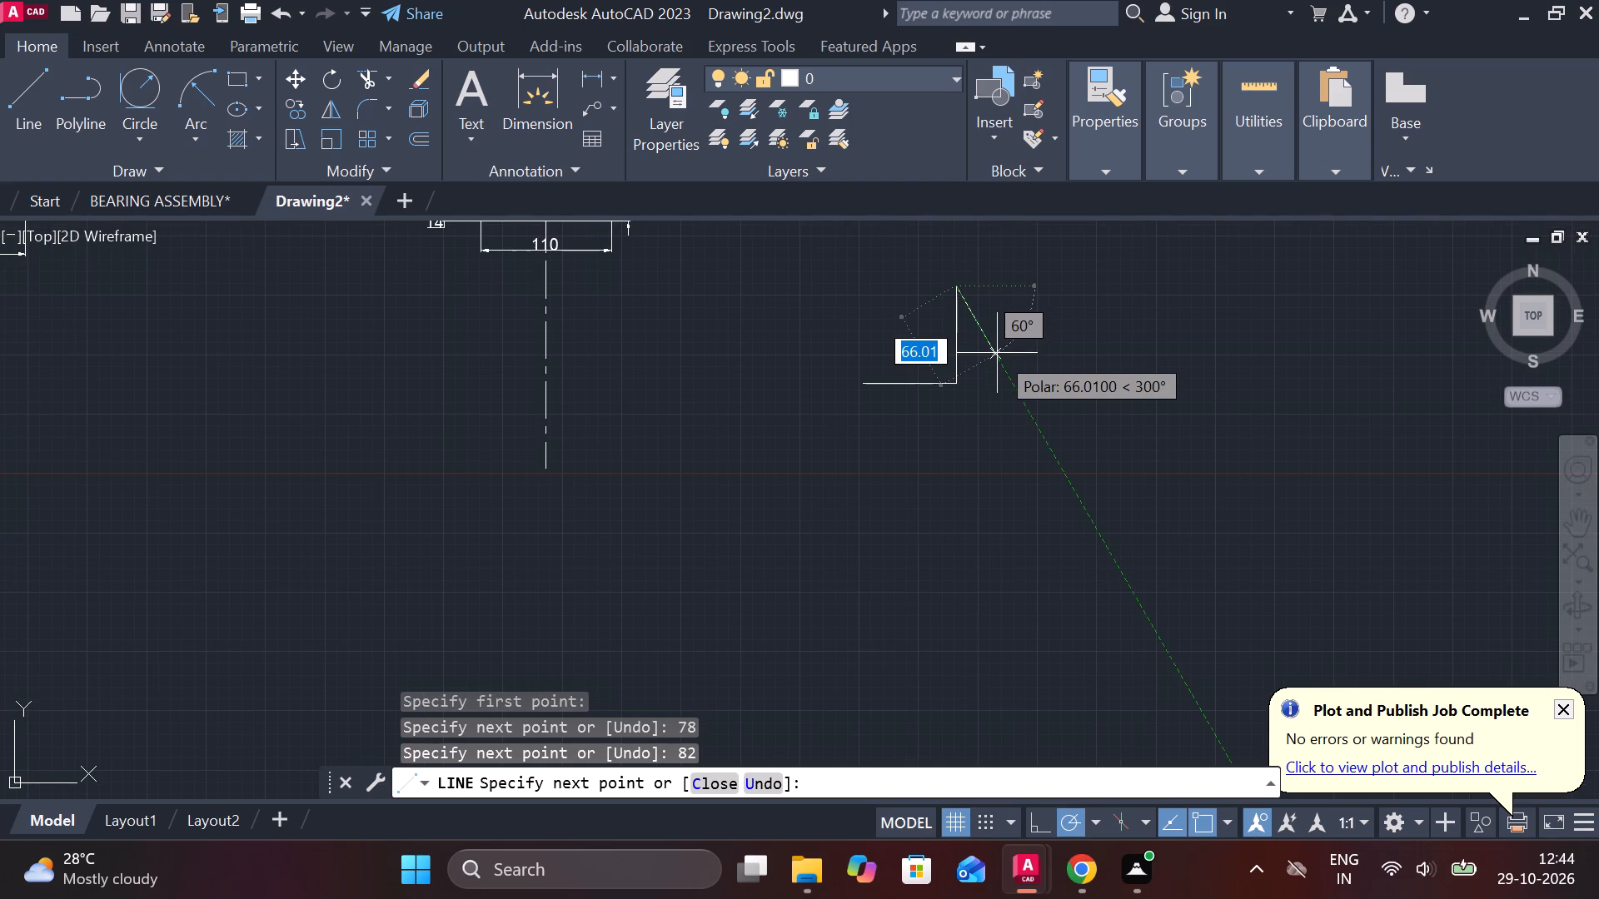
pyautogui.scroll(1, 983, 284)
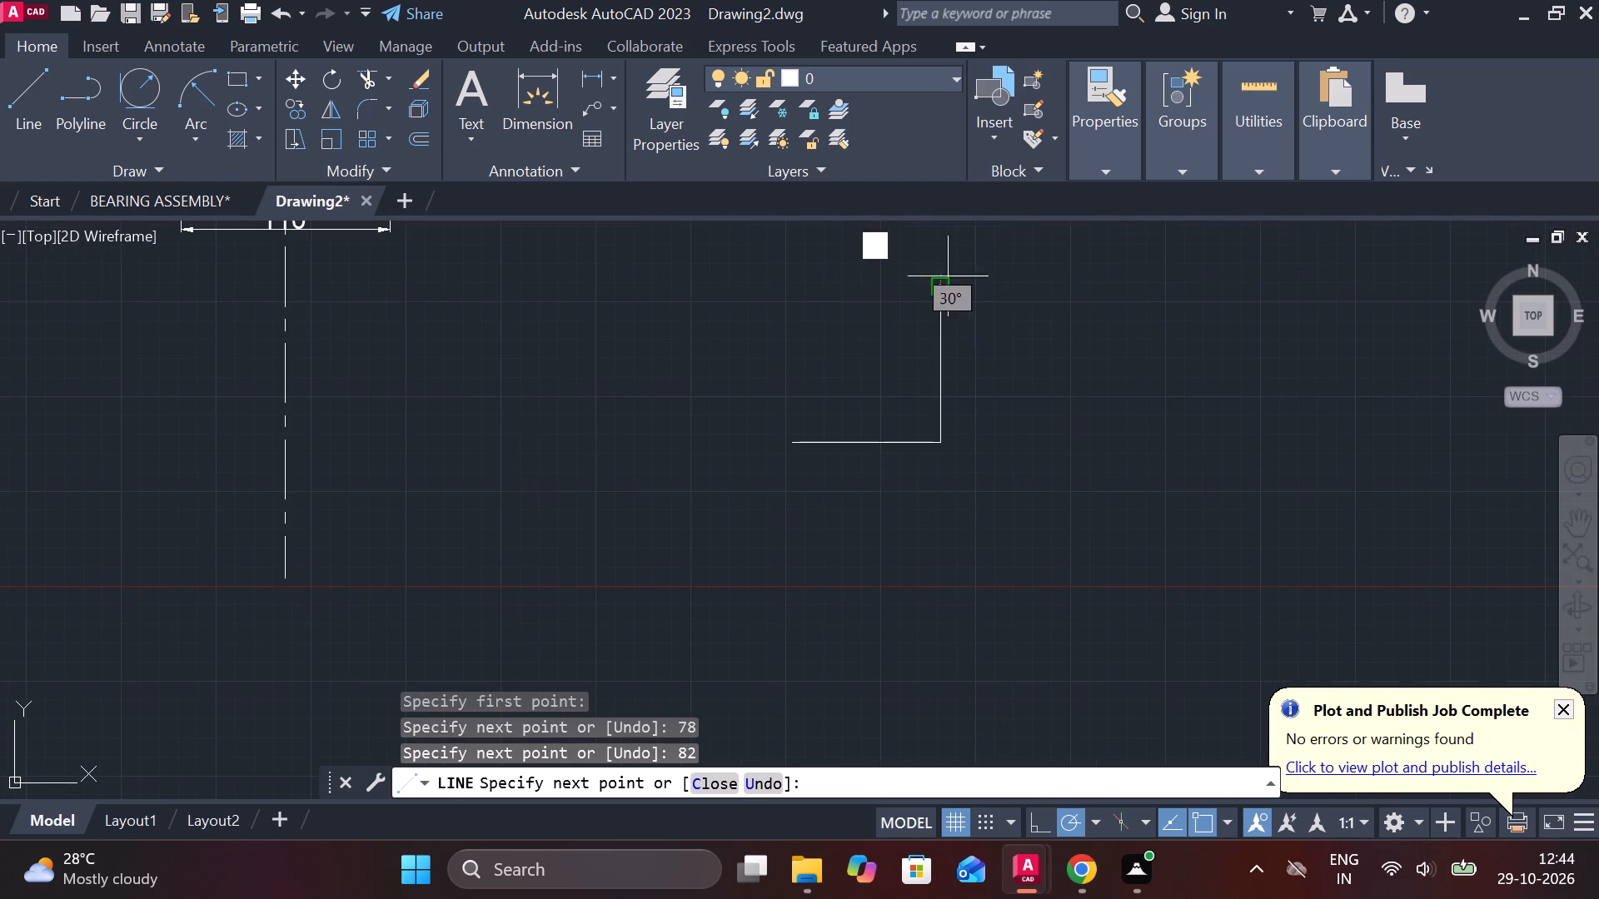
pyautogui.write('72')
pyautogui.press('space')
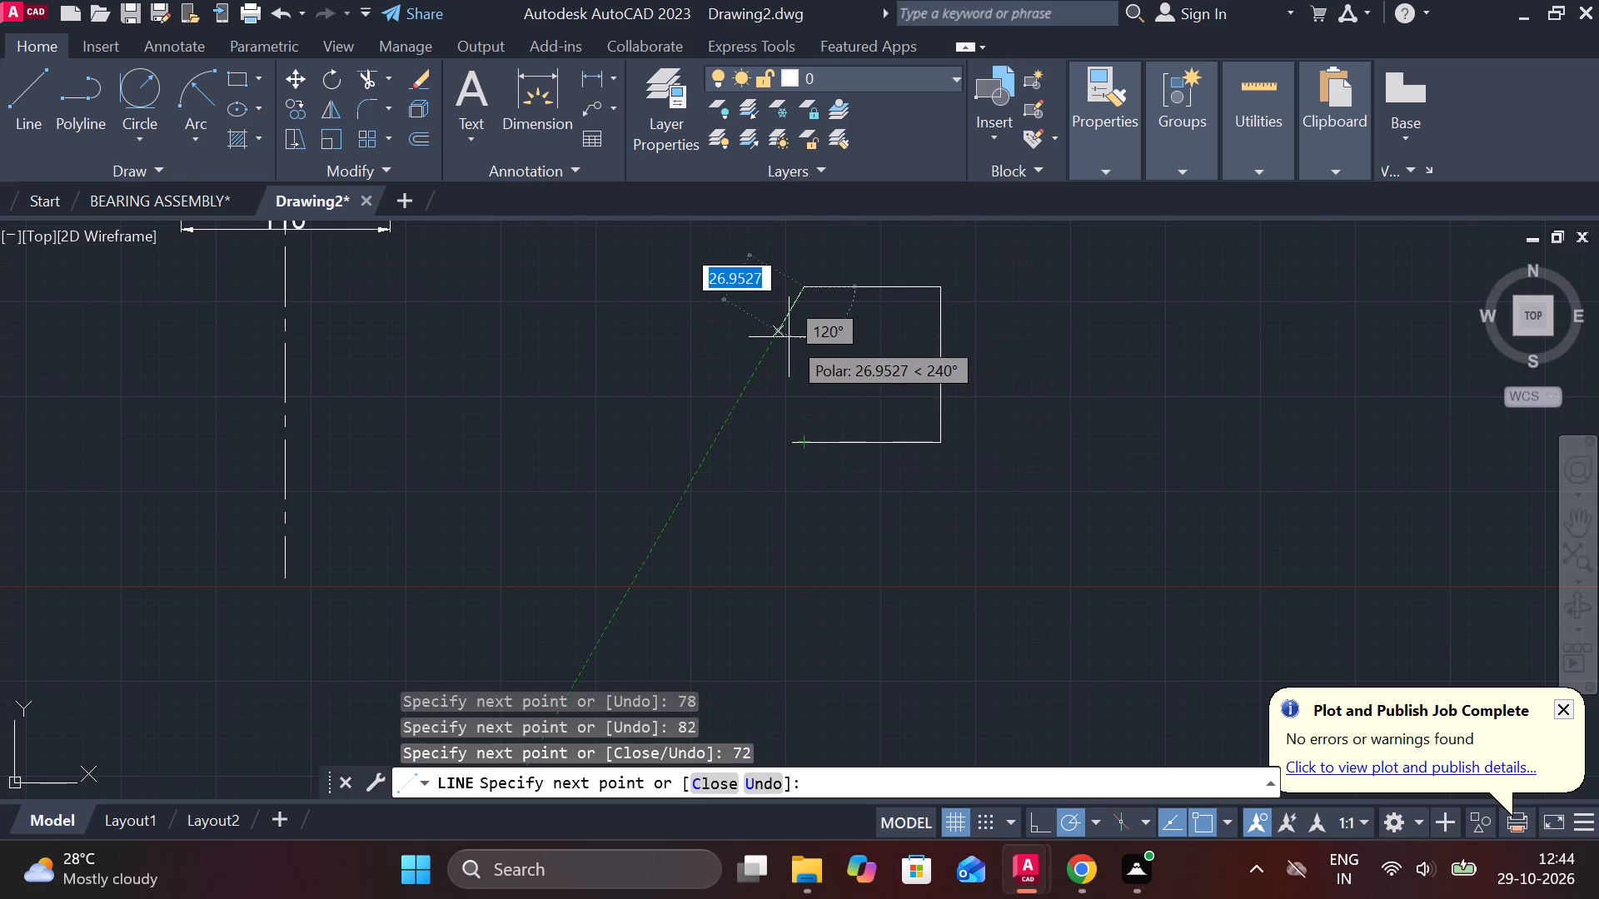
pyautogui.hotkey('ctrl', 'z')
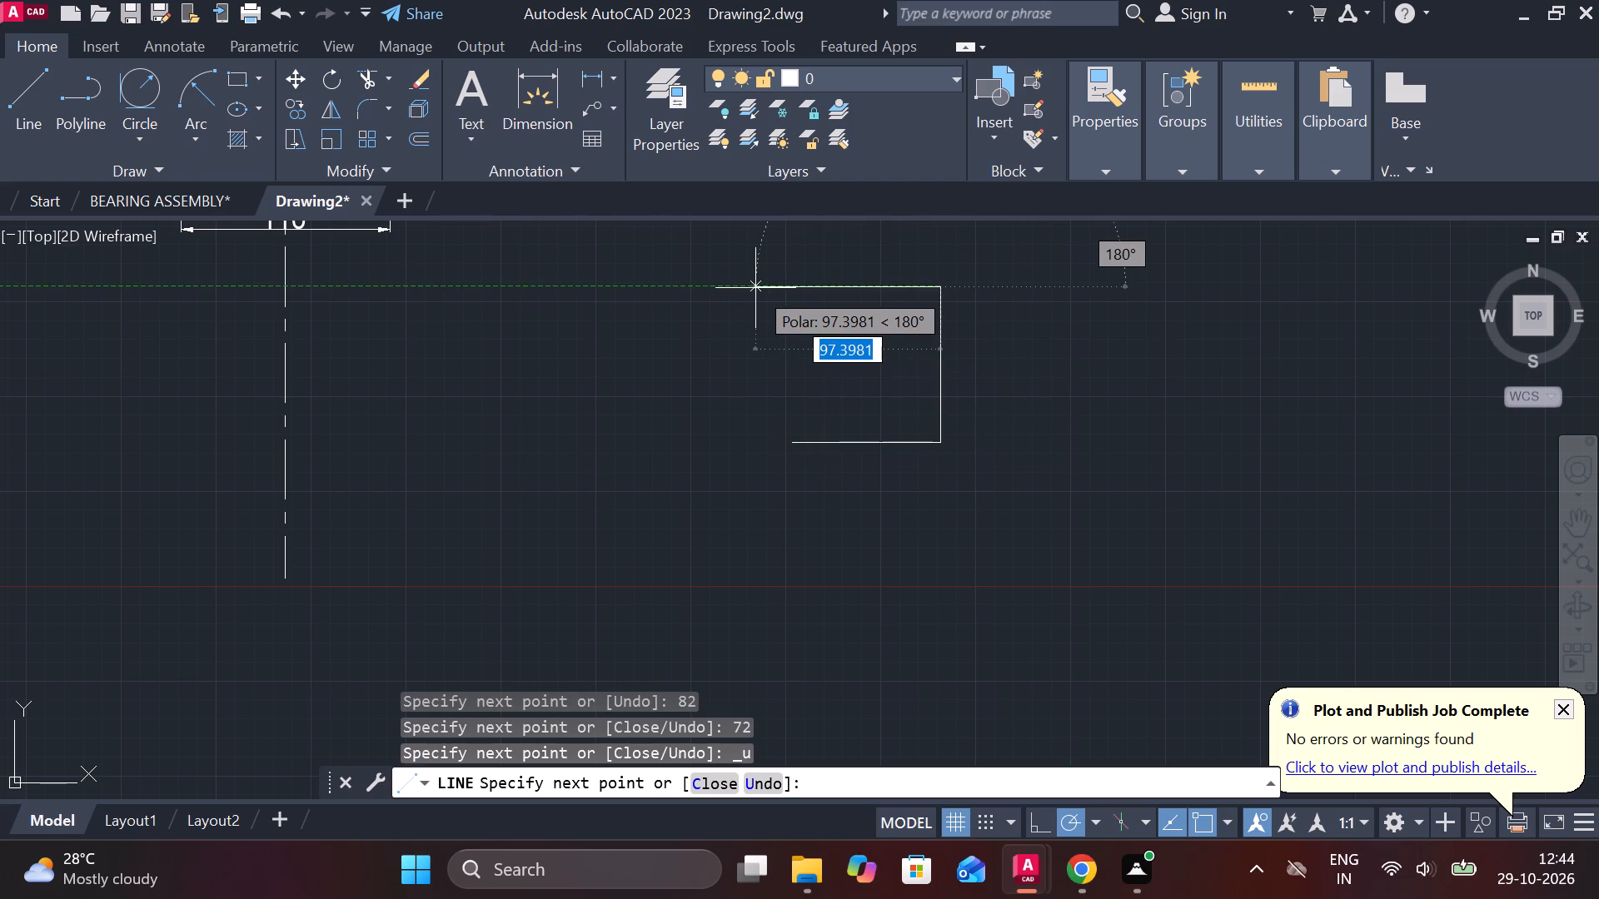
# Draw the 78 top edge leftward and close the rectangle down to the start of its bottom edge.
pyautogui.write('78')
pyautogui.press('space')
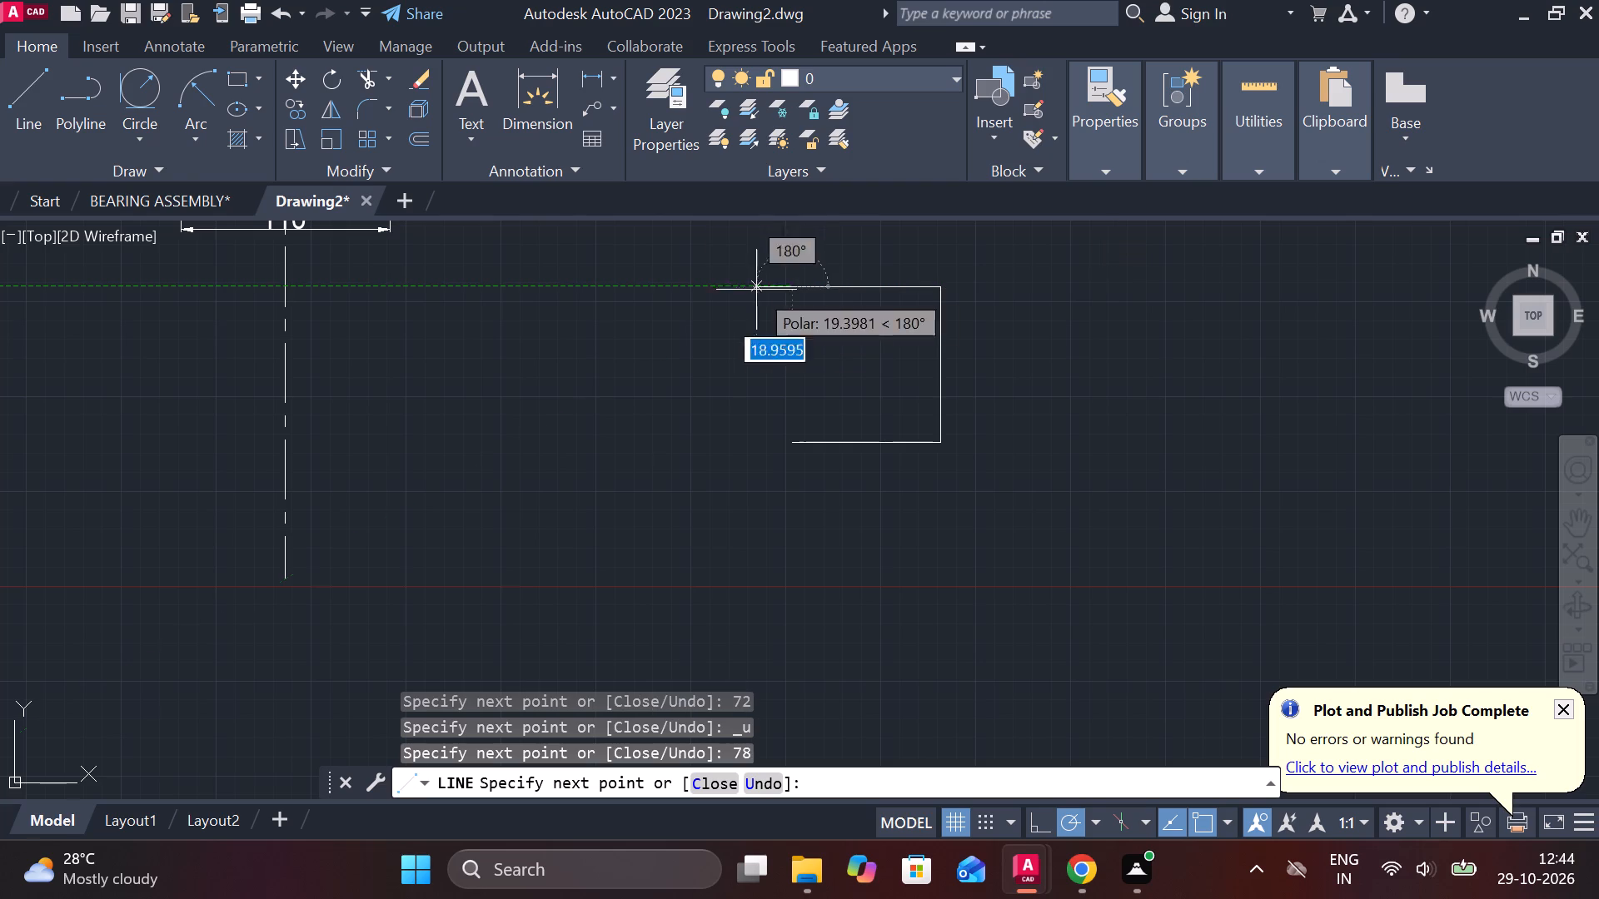
pyautogui.click(797, 446)
pyautogui.press('Escape')
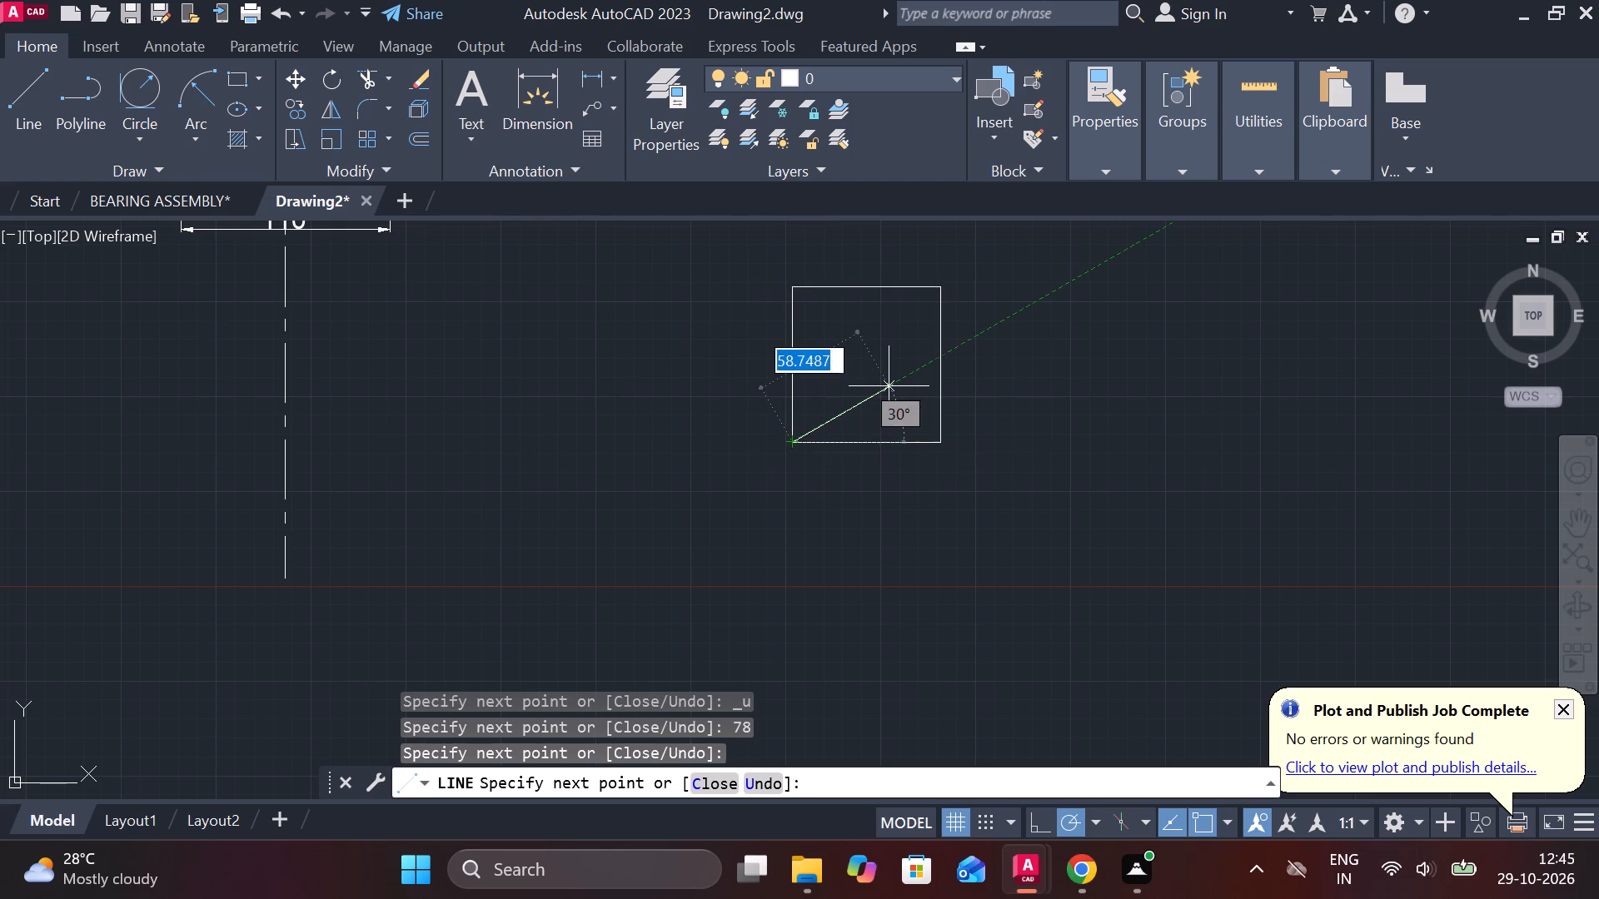
# Draw a 12 diameter circle centred on the rectangle's top-left corner.
pyautogui.scroll(1, 809, 304)
pyautogui.write('C')
pyautogui.press('space')
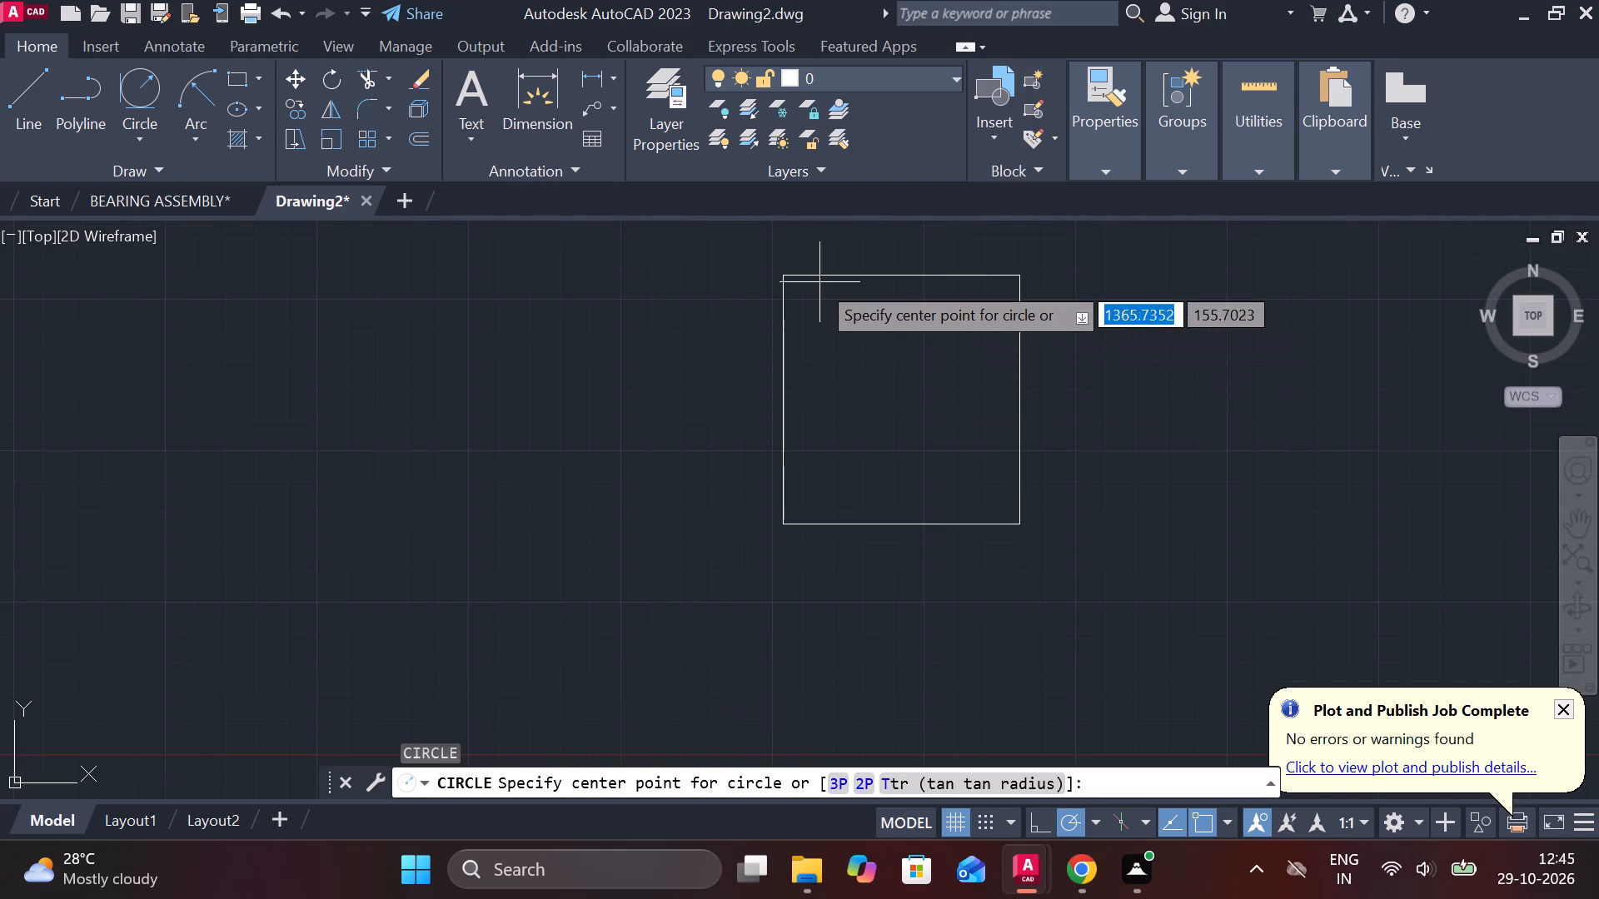
pyautogui.click(786, 281)
pyautogui.write('D 12')
pyautogui.press('space')
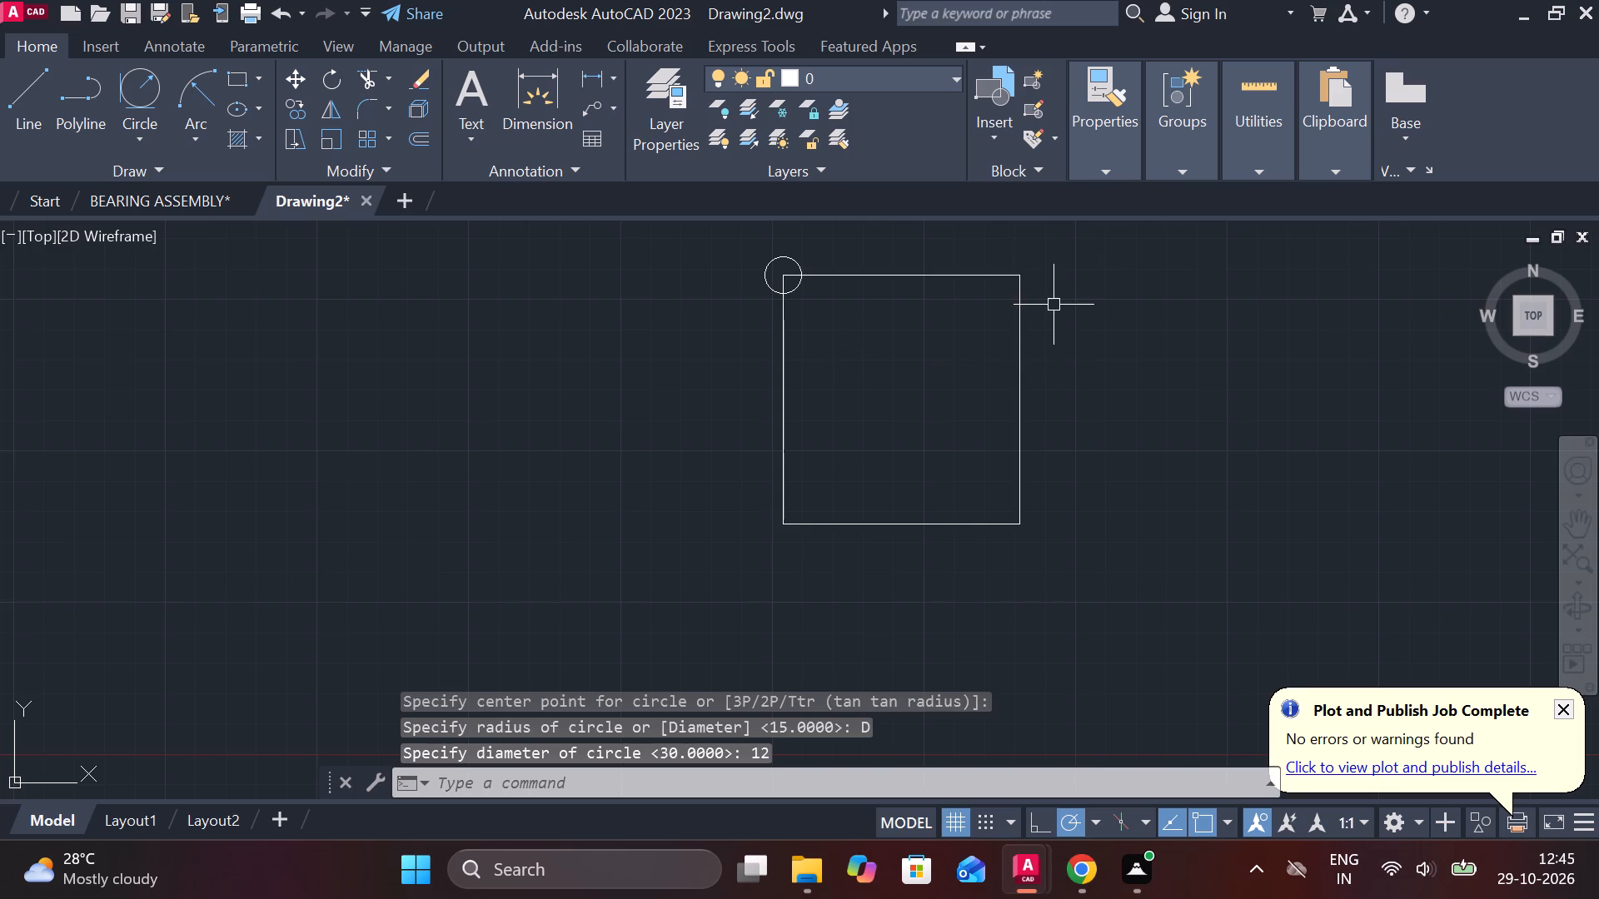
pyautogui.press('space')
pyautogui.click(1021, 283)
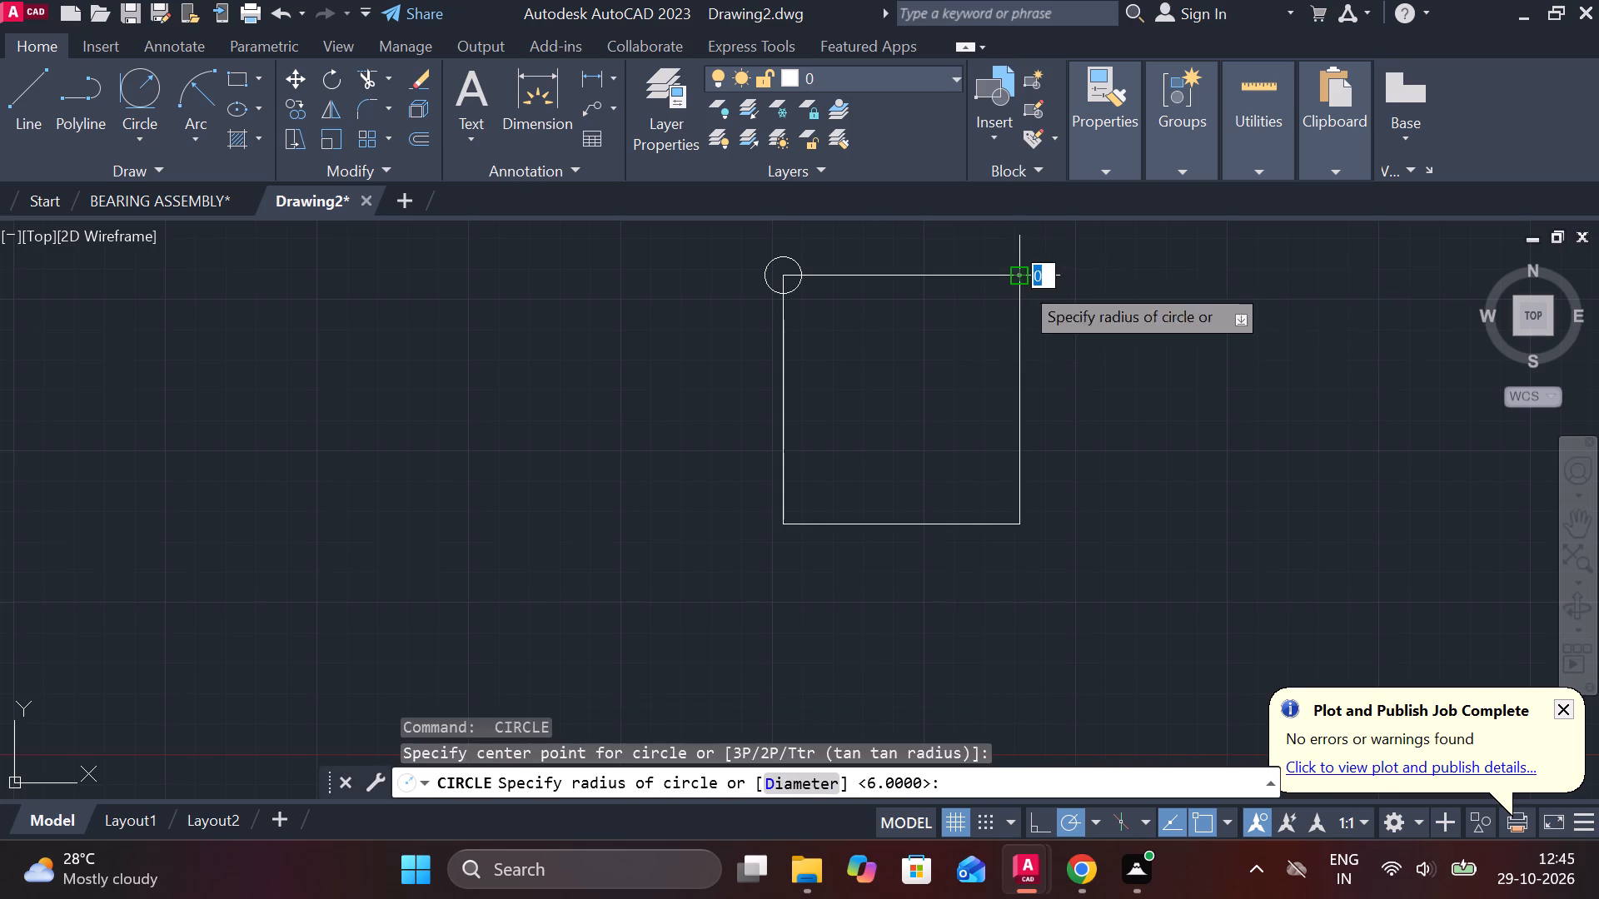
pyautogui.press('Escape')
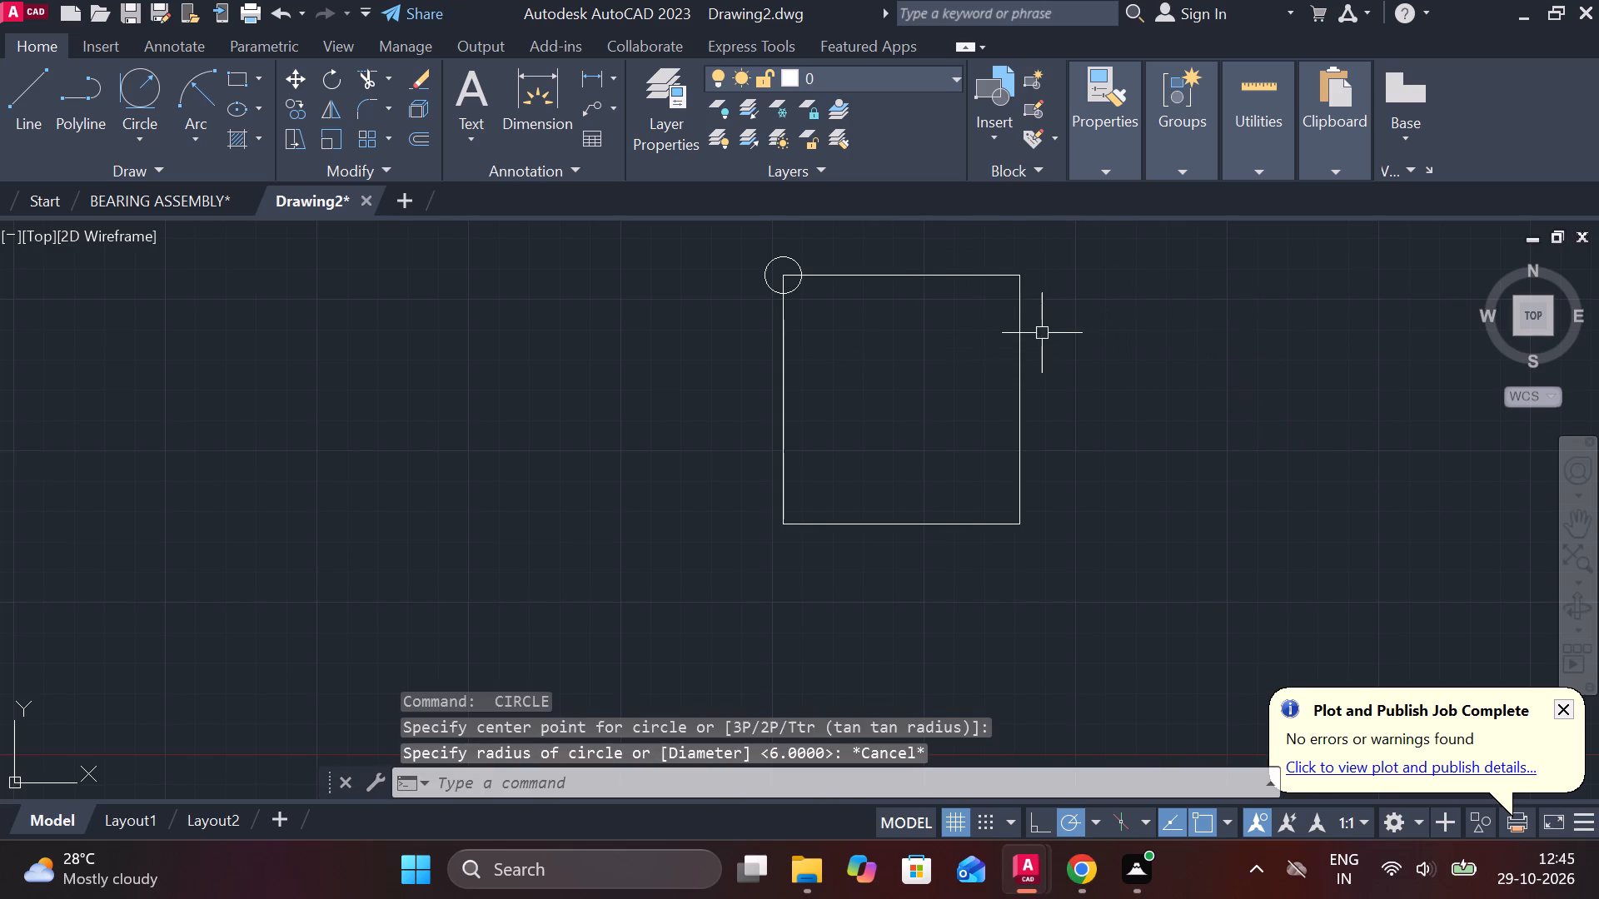
# Copy the corner circle from its centre to the rectangle's other three corners.
pyautogui.click(798, 268)
pyautogui.write('CO')
pyautogui.press('Return')
pyautogui.click(788, 279)
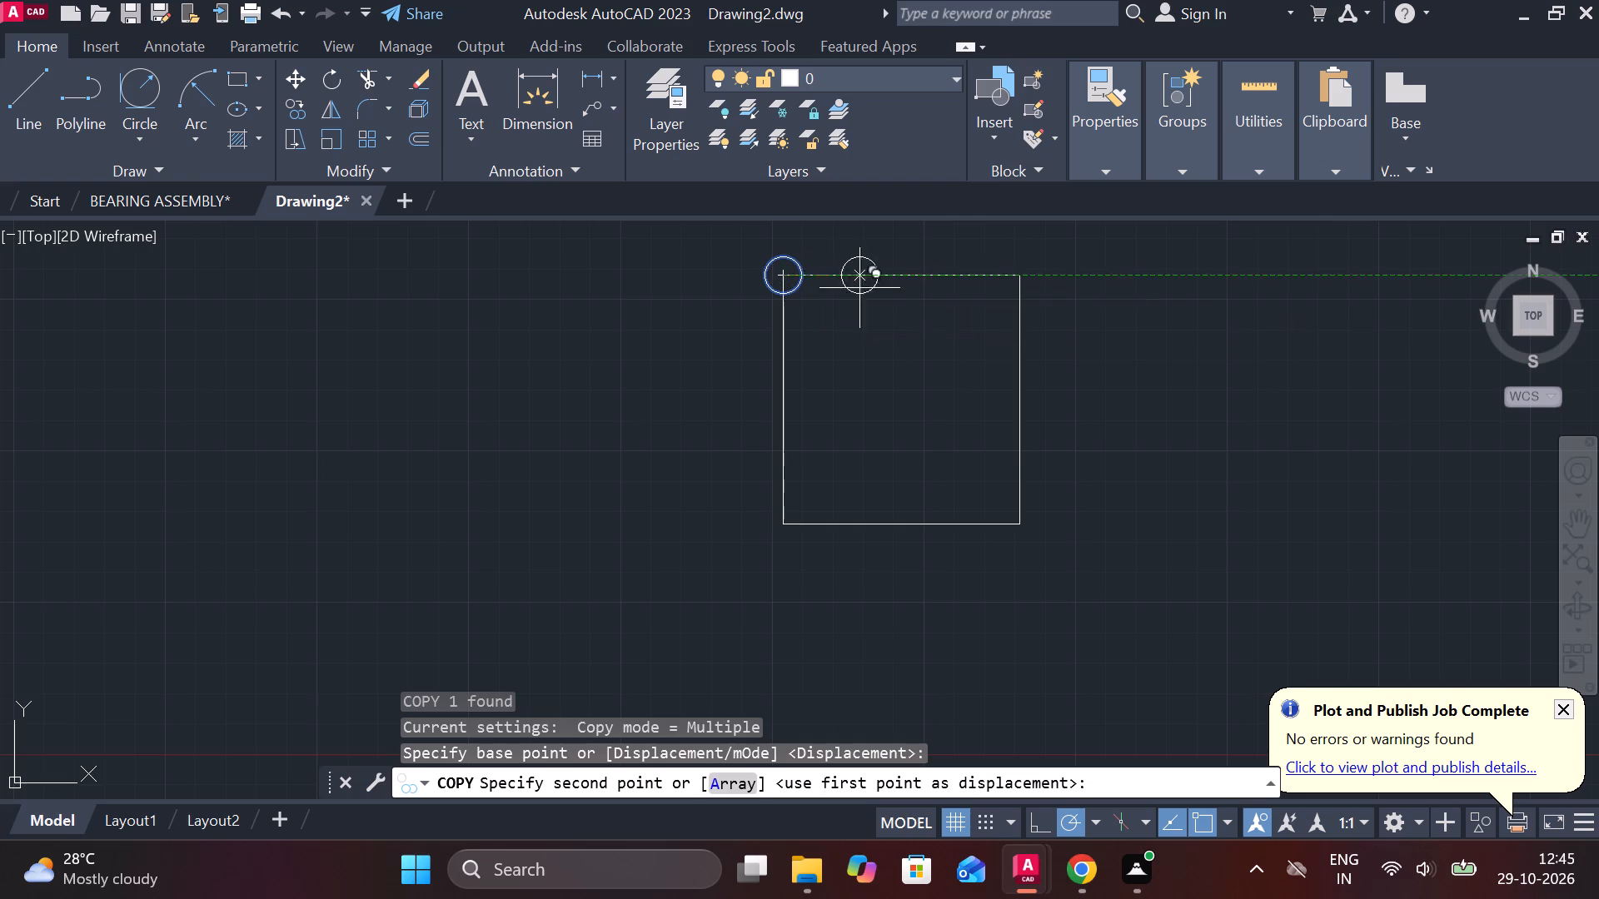
pyautogui.click(1024, 275)
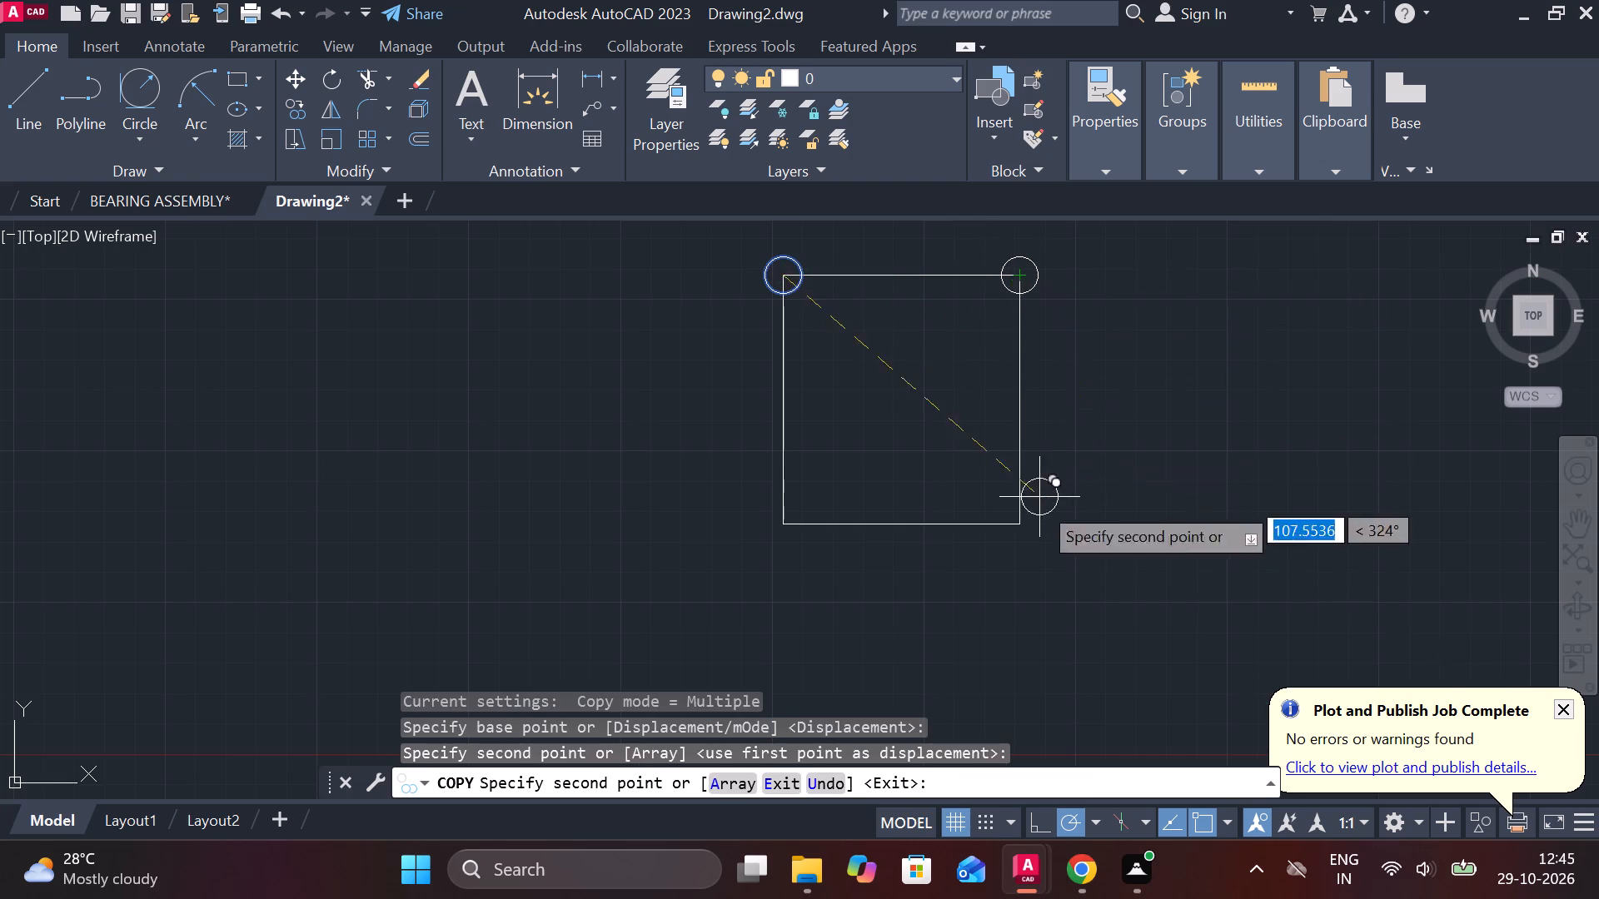
pyautogui.doubleClick(1024, 519)
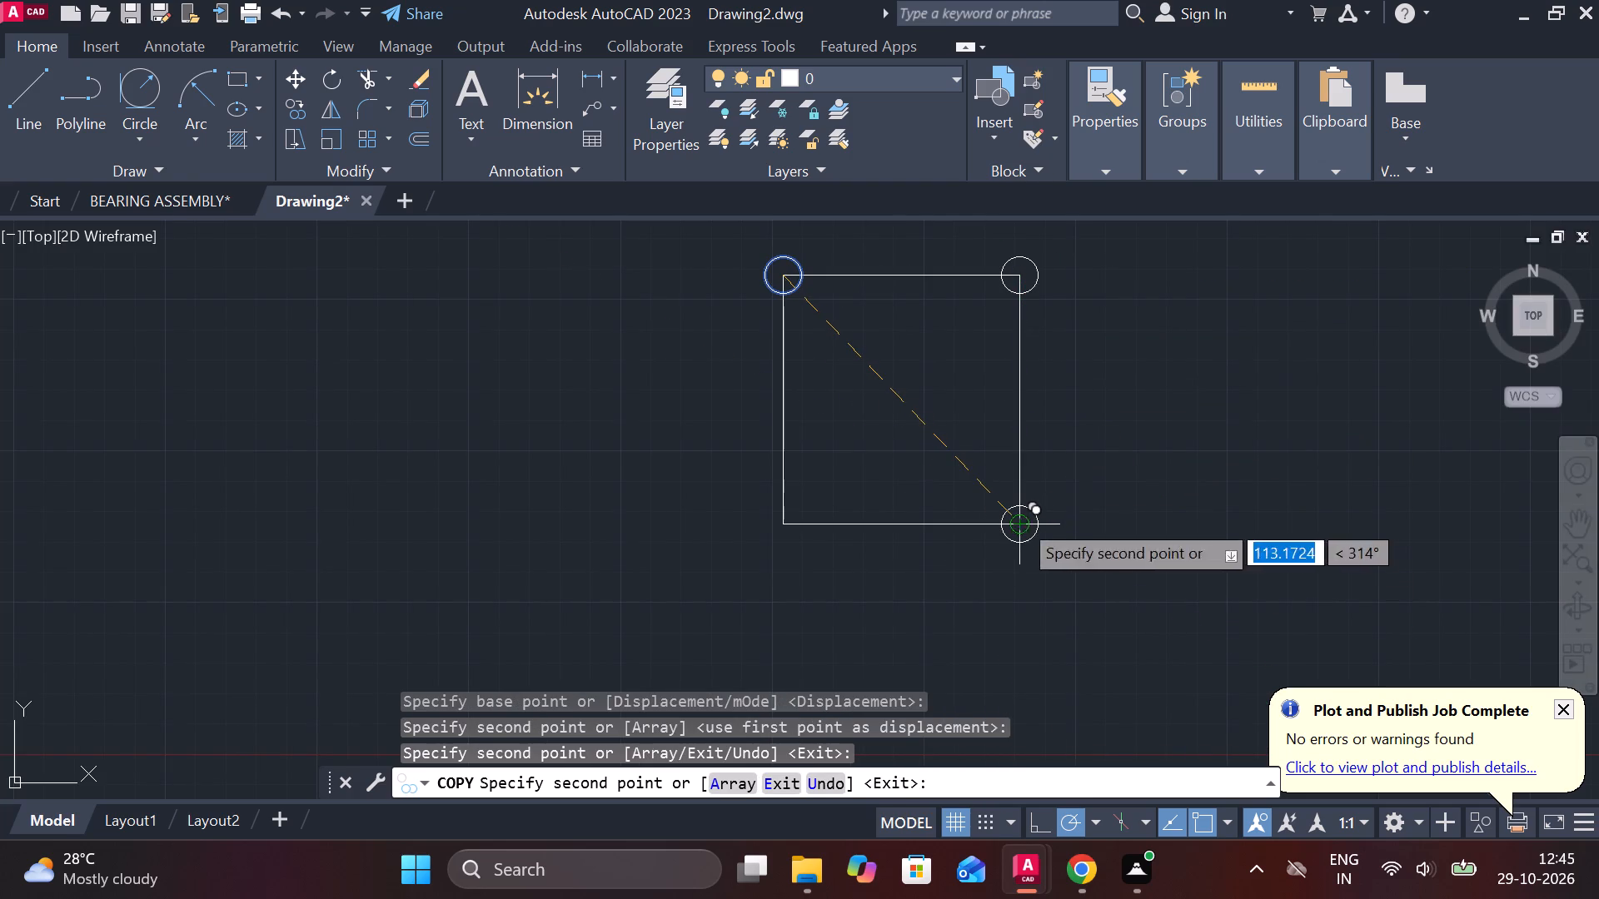
pyautogui.click(775, 527)
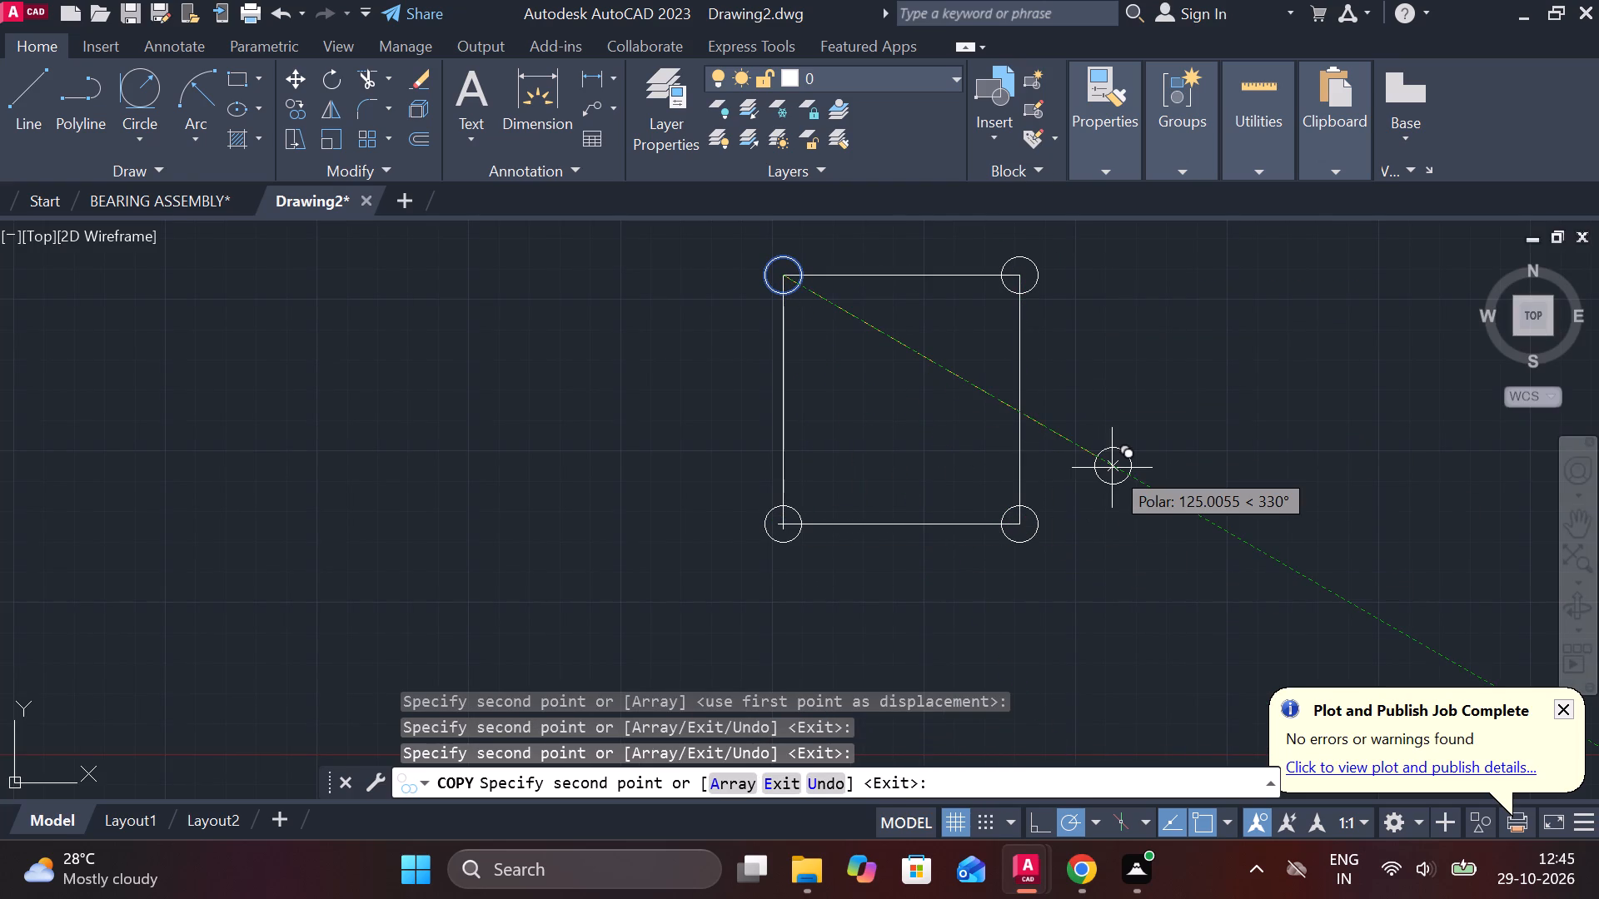
pyautogui.press('Escape')
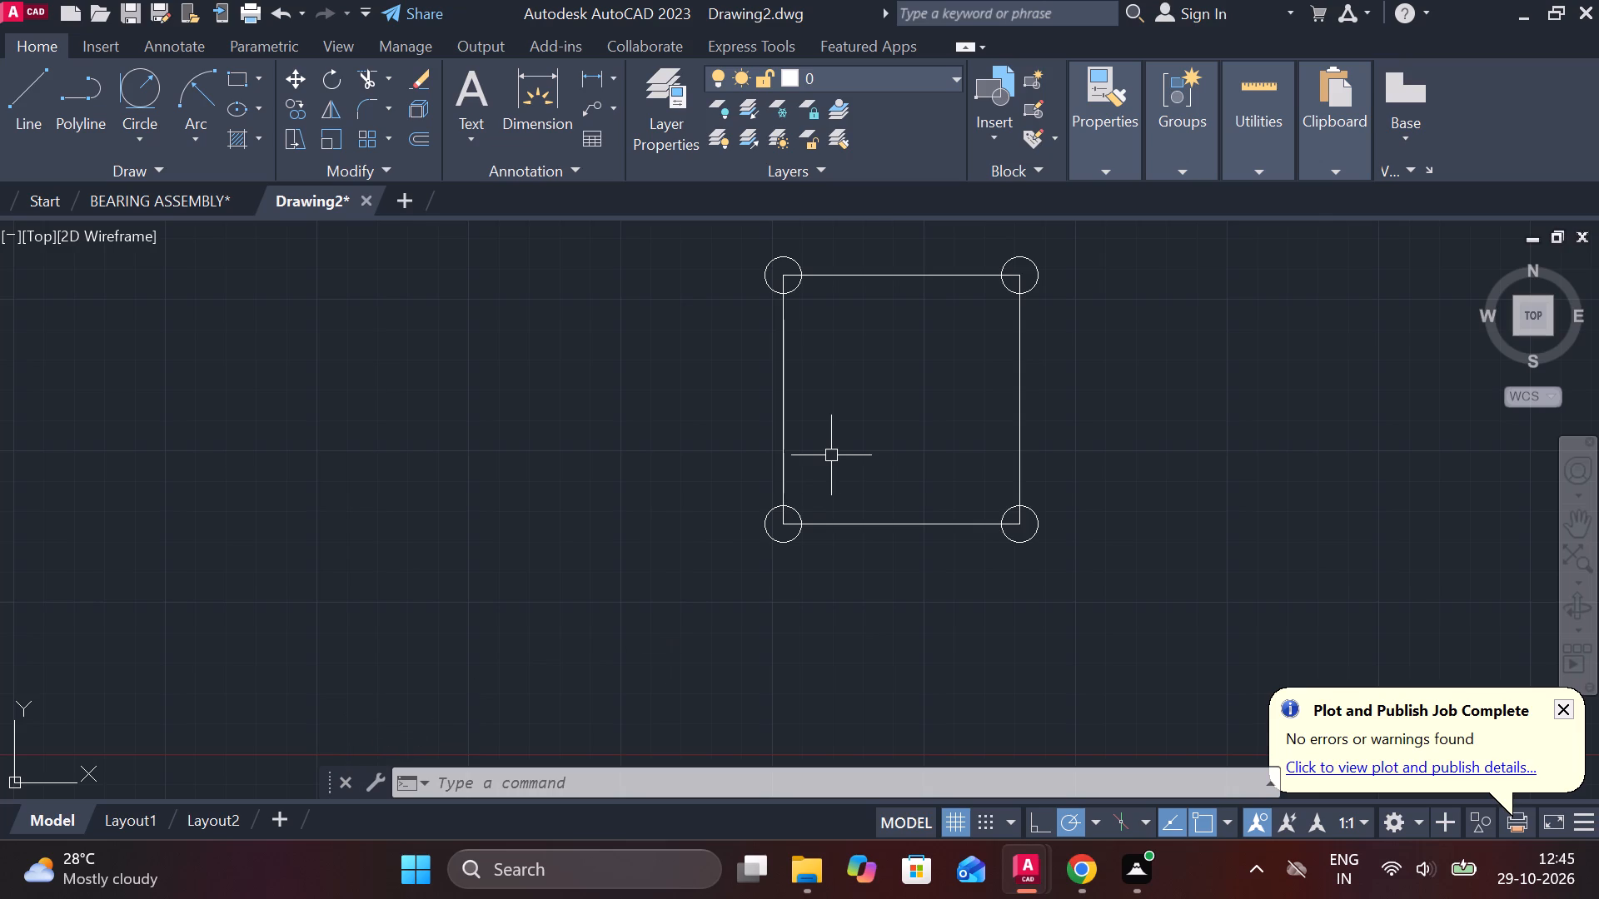
pyautogui.press('Escape')
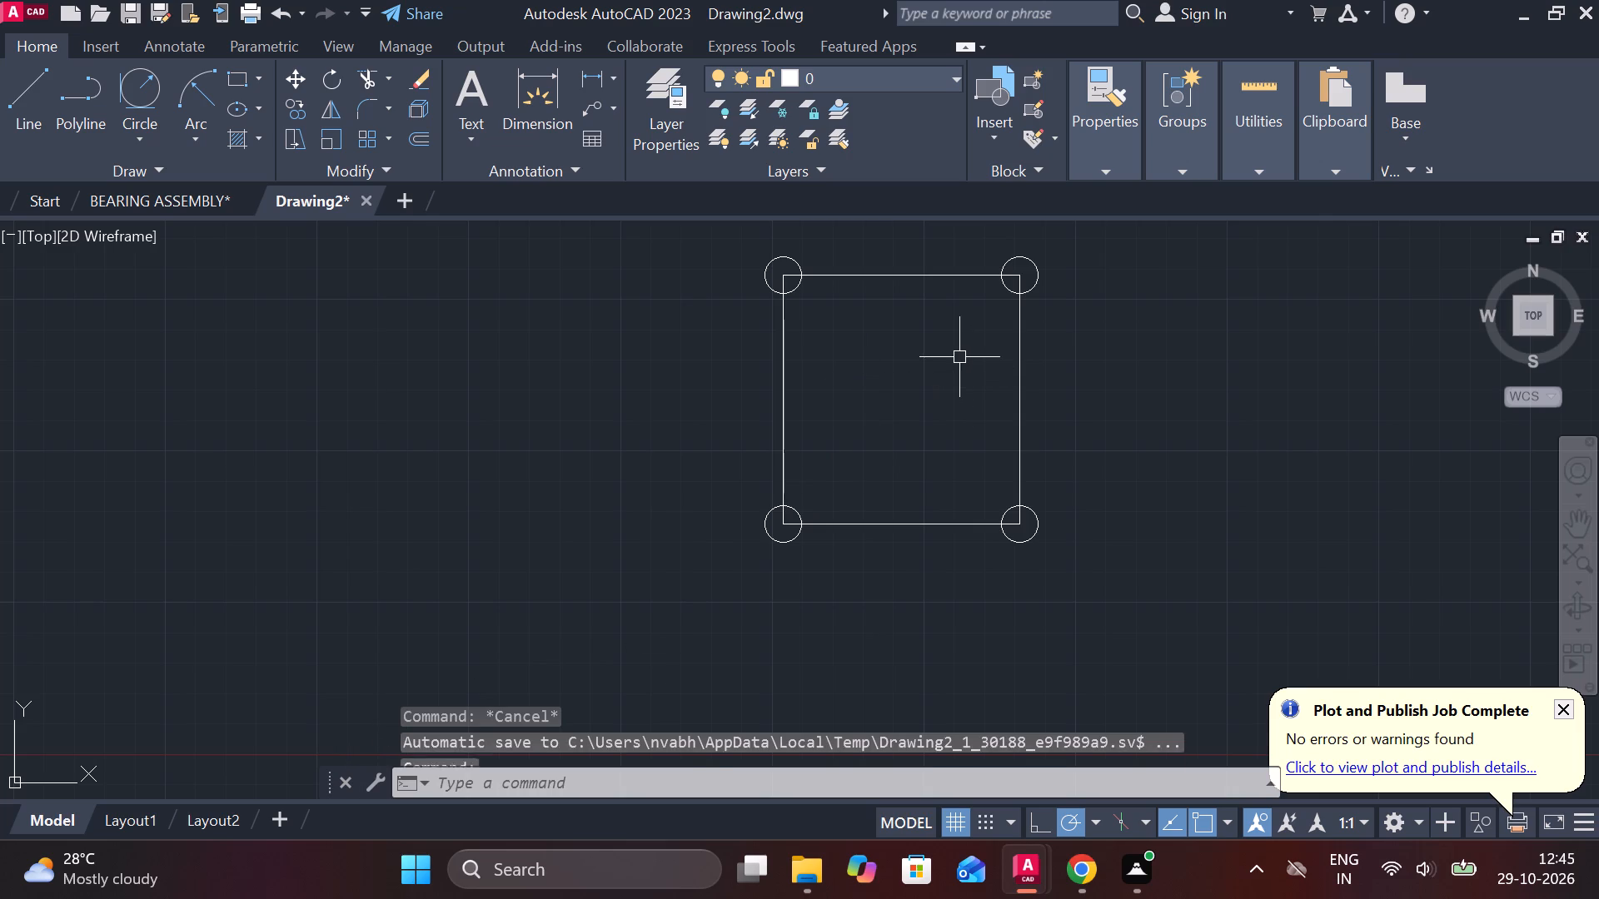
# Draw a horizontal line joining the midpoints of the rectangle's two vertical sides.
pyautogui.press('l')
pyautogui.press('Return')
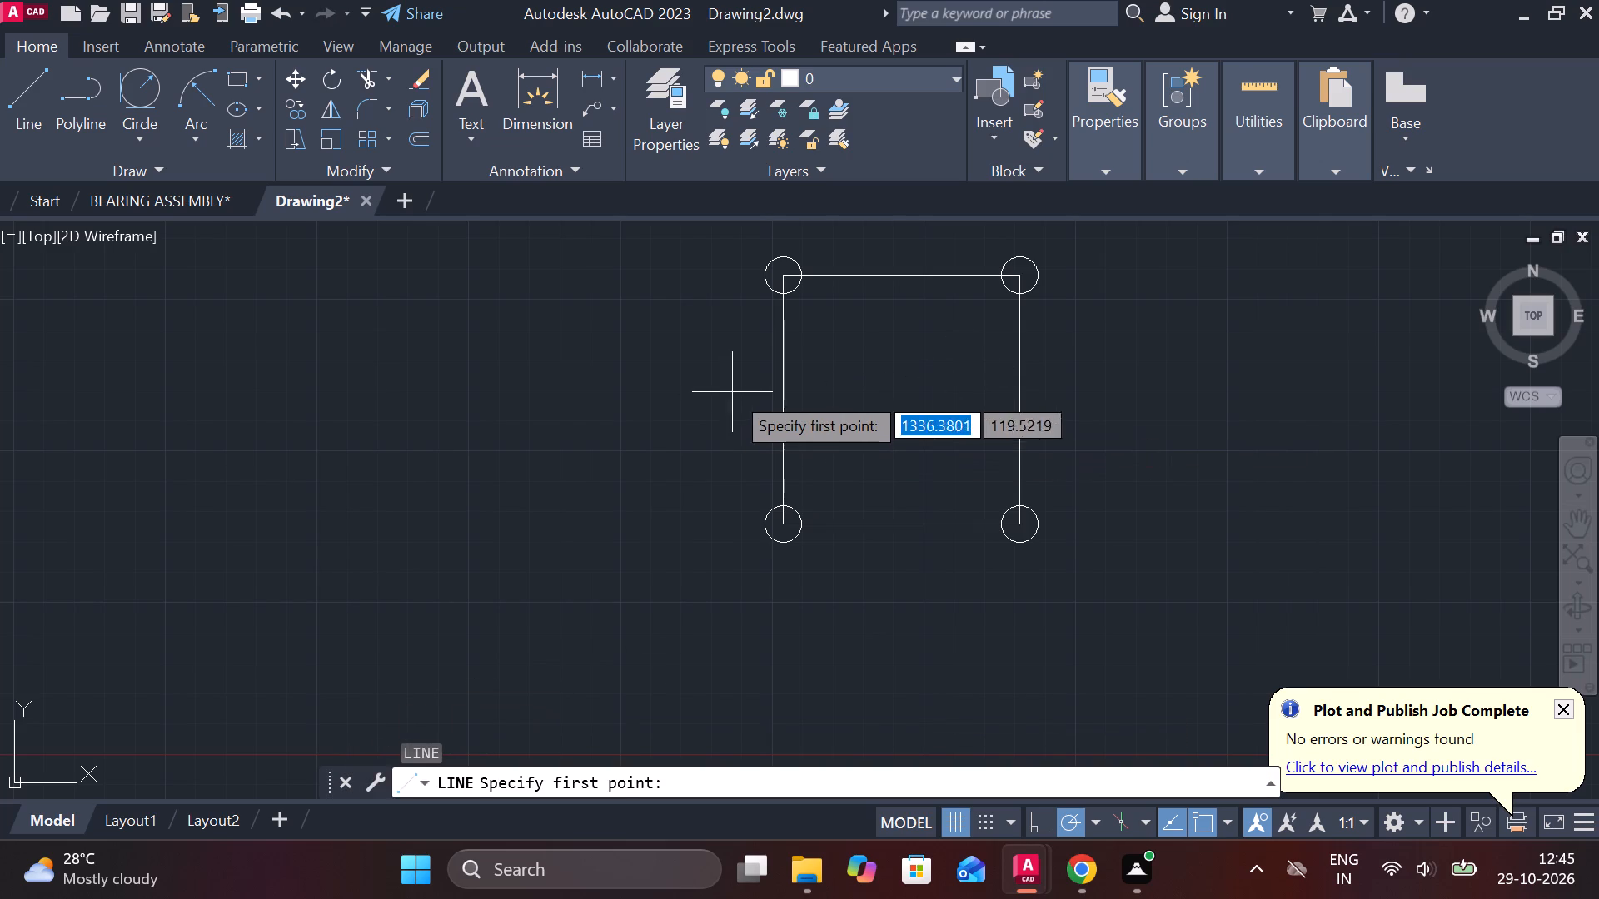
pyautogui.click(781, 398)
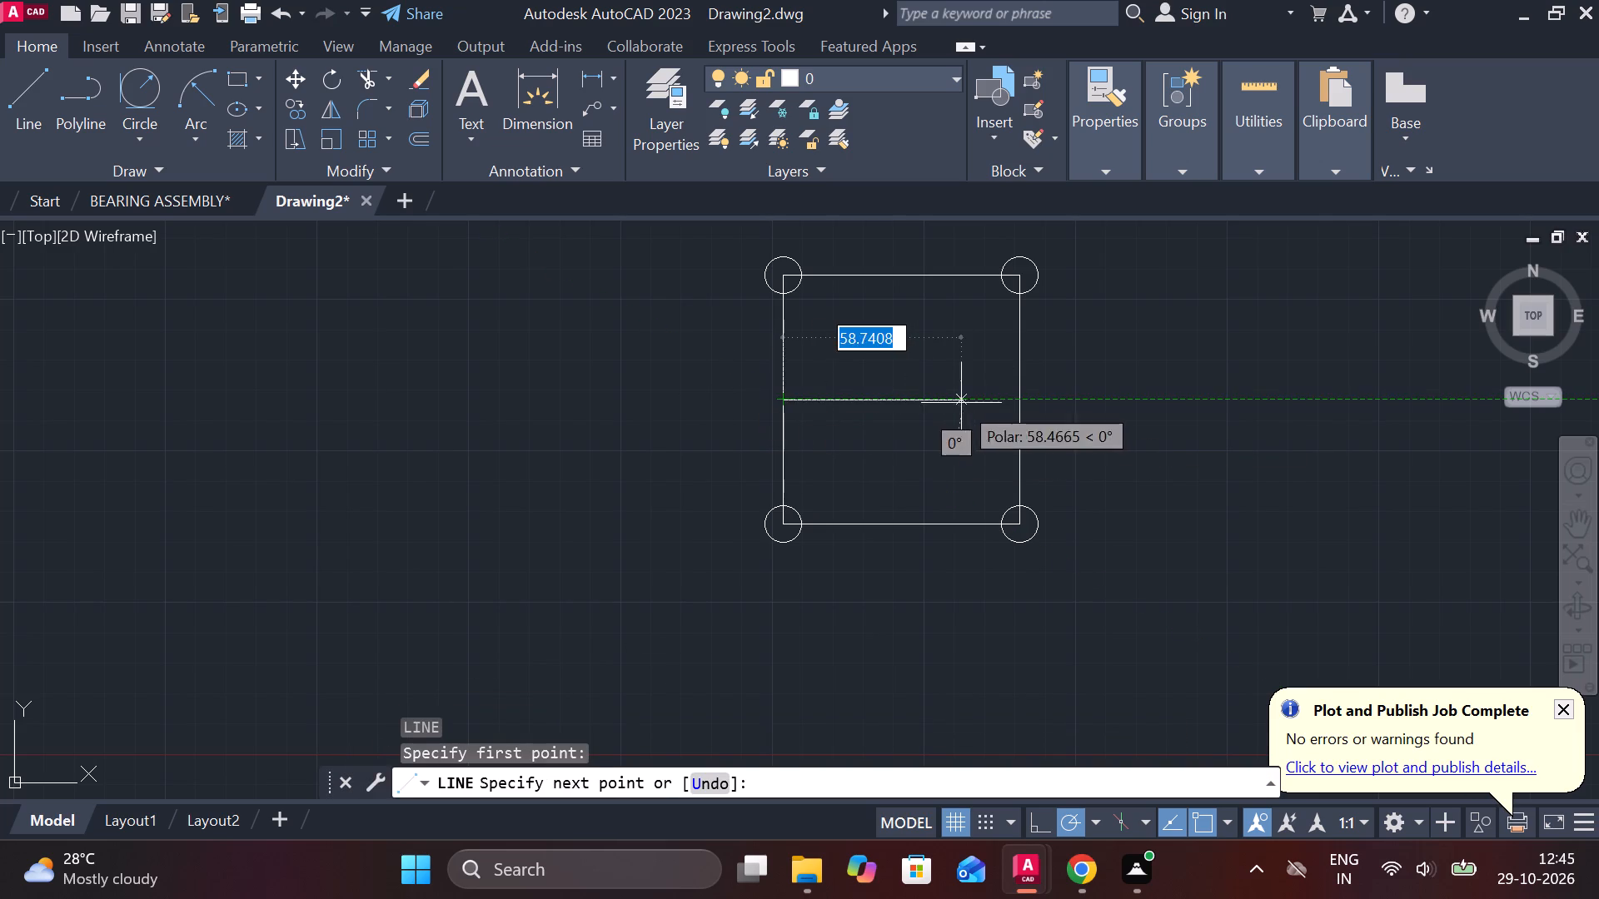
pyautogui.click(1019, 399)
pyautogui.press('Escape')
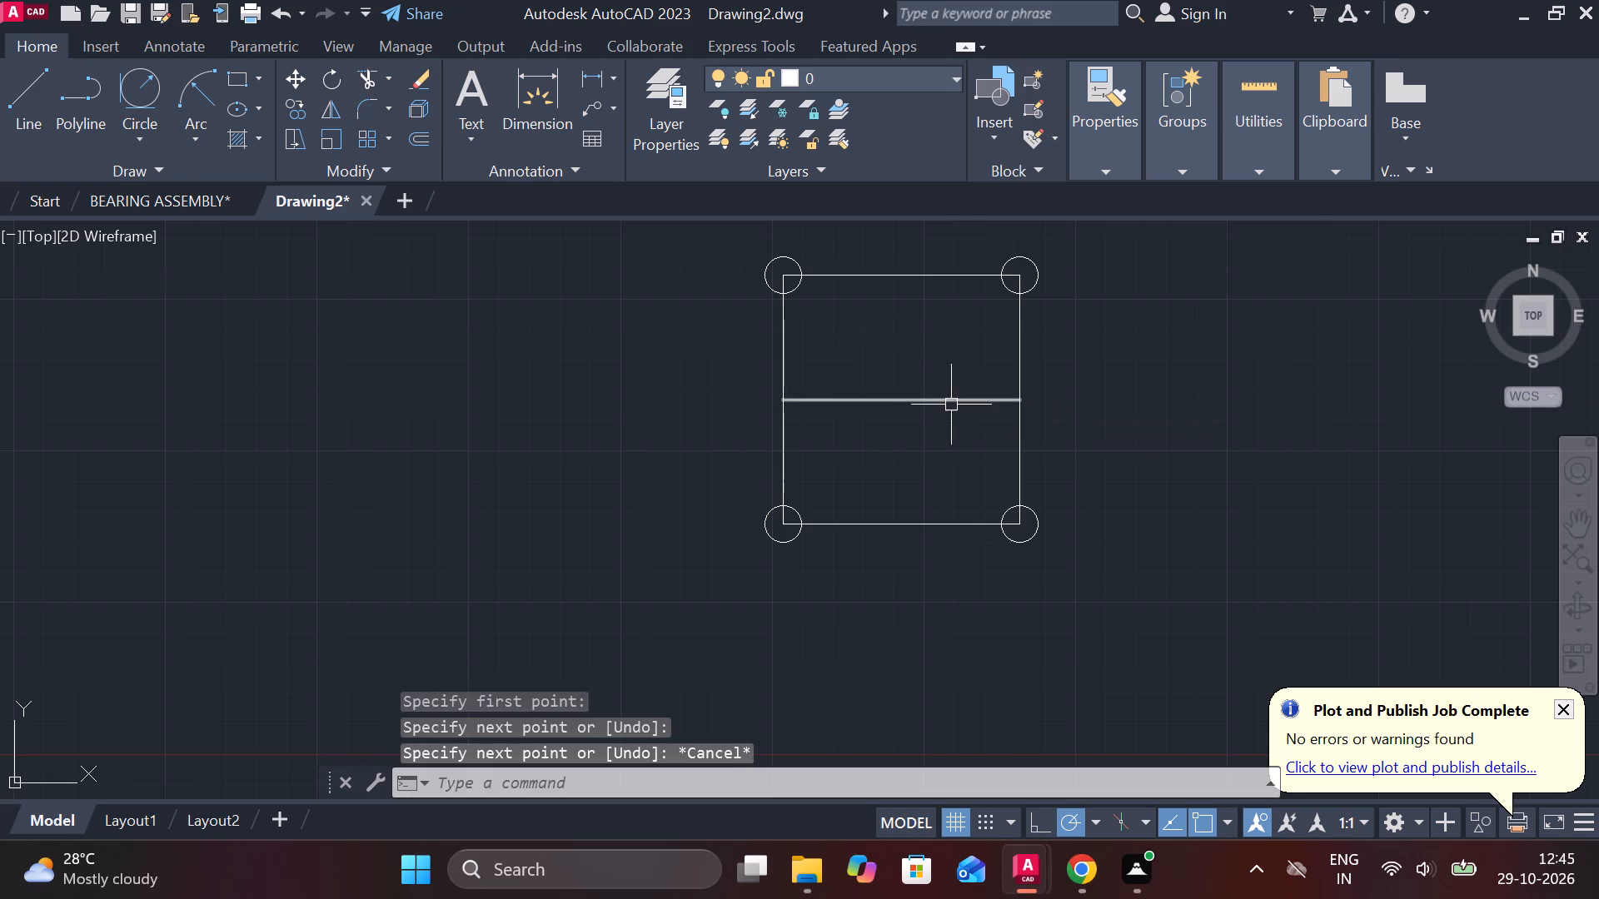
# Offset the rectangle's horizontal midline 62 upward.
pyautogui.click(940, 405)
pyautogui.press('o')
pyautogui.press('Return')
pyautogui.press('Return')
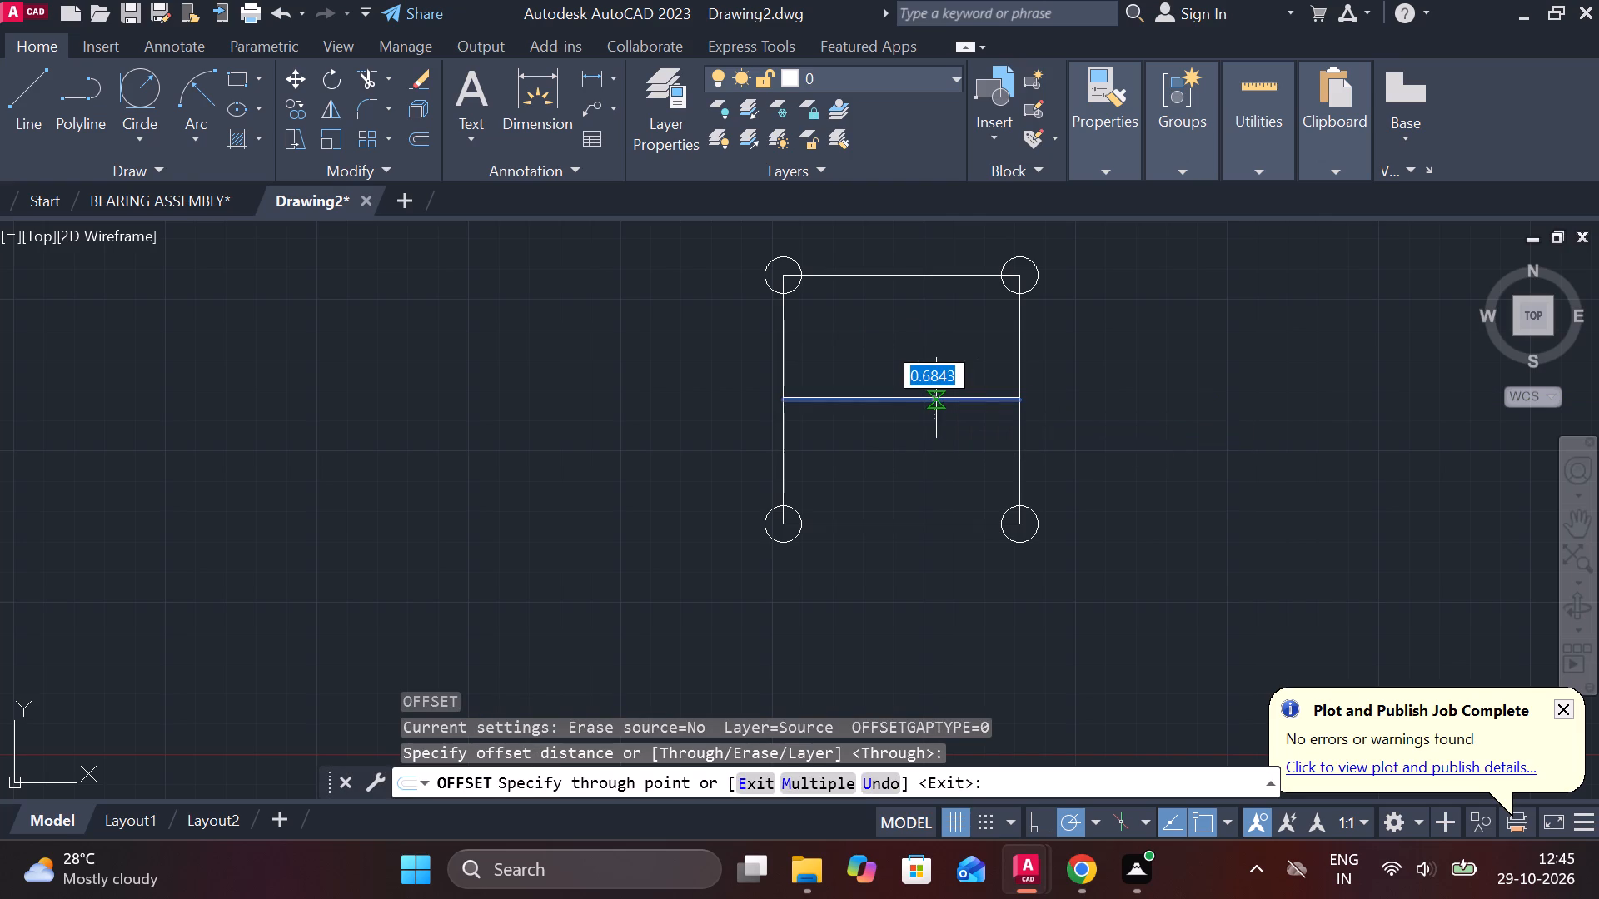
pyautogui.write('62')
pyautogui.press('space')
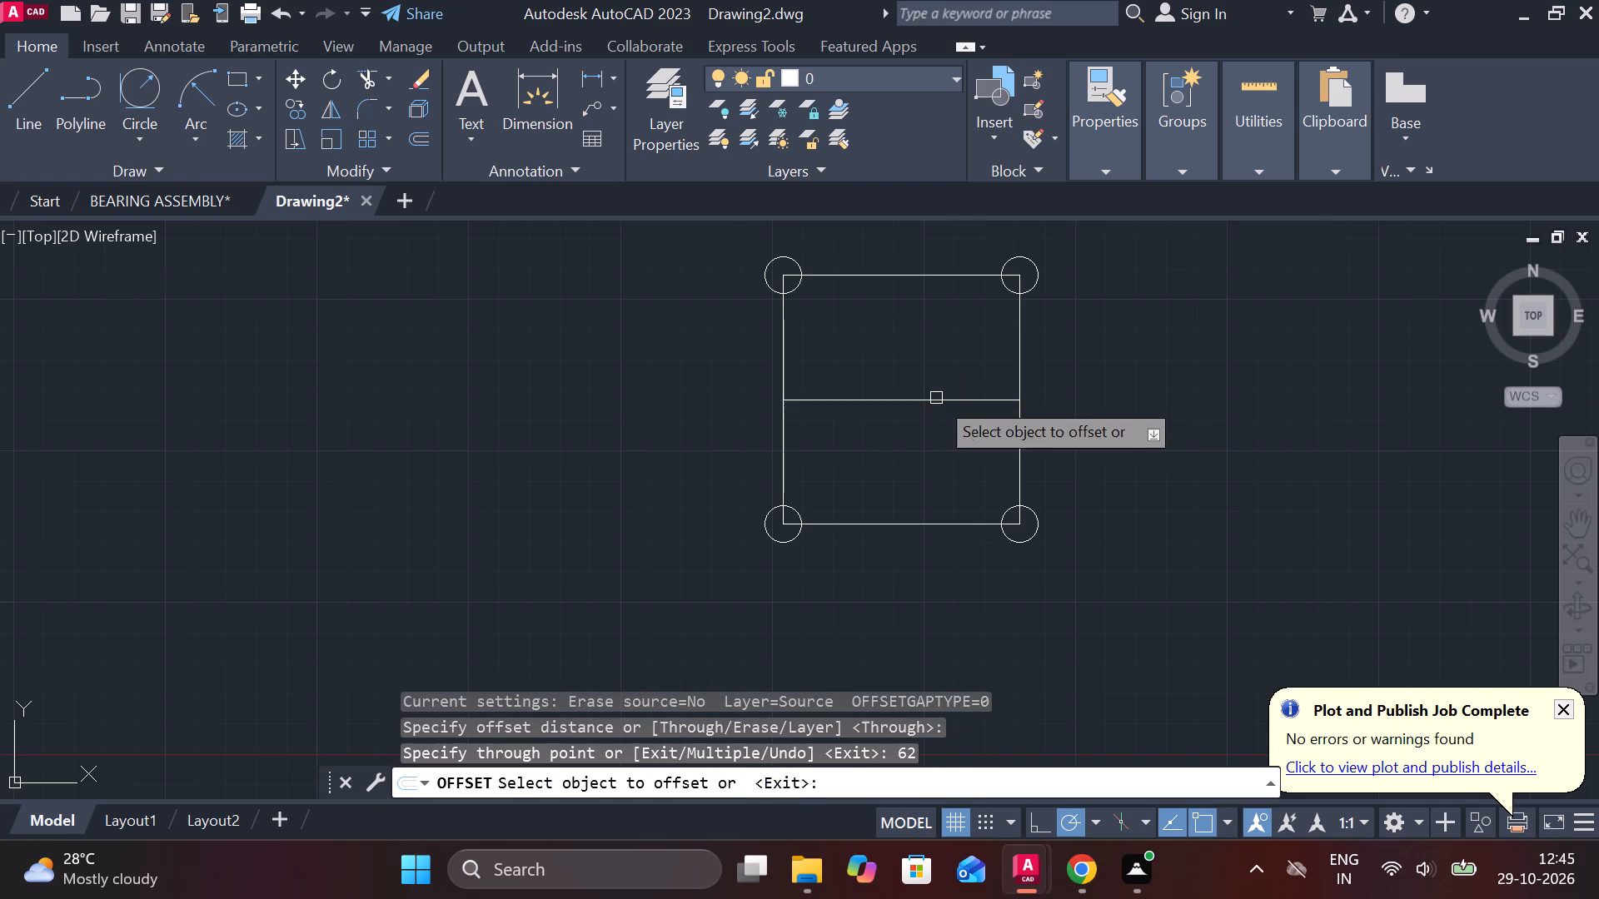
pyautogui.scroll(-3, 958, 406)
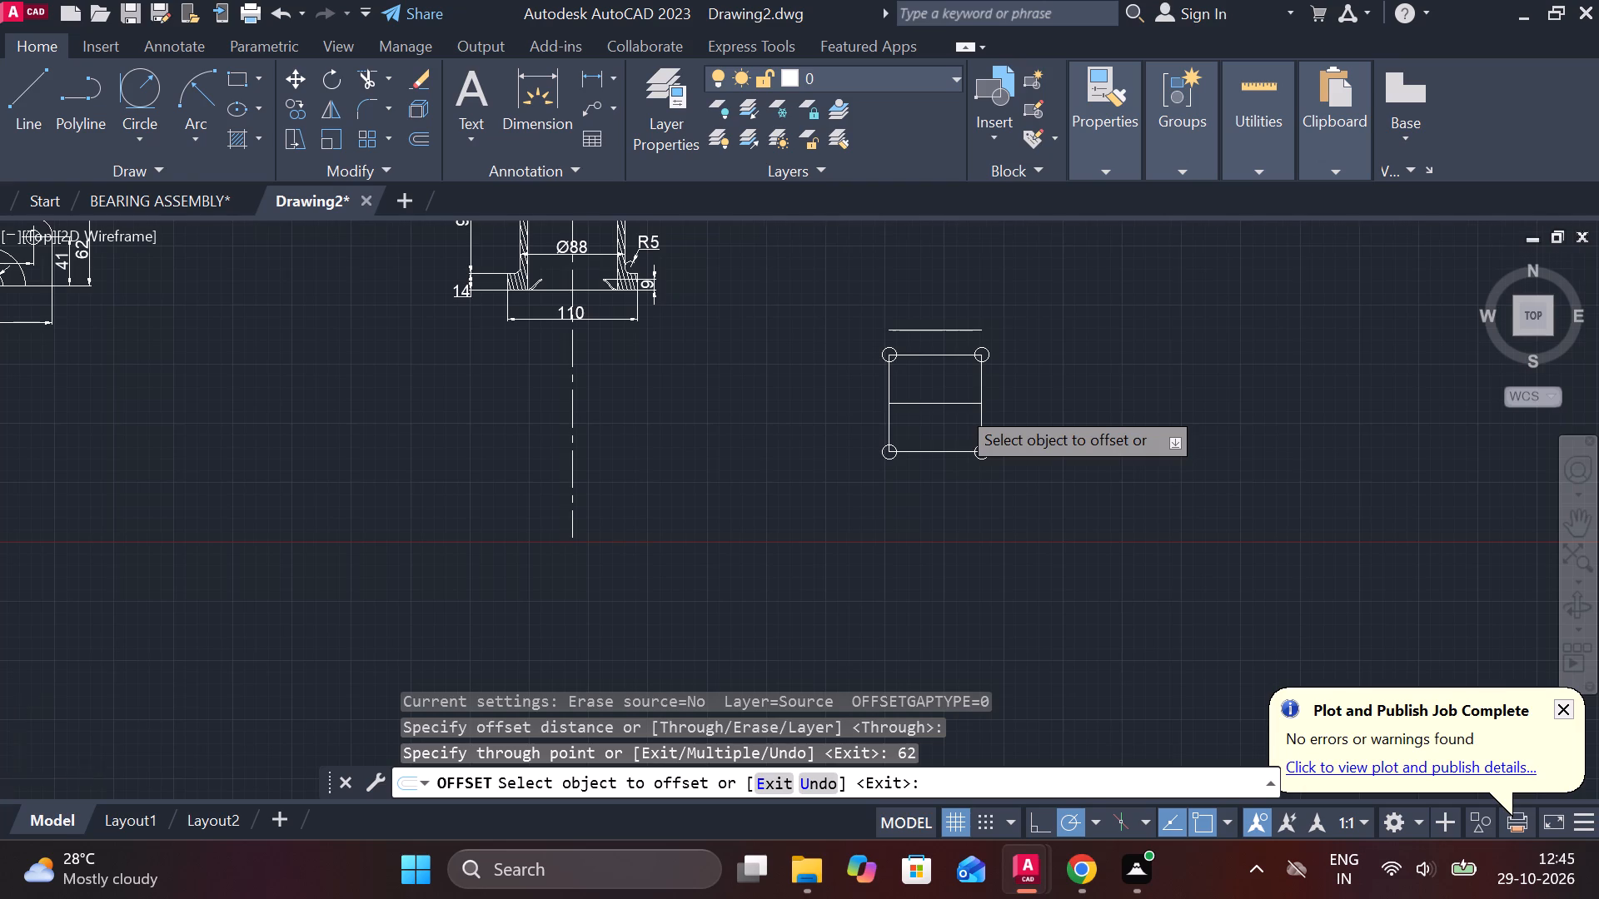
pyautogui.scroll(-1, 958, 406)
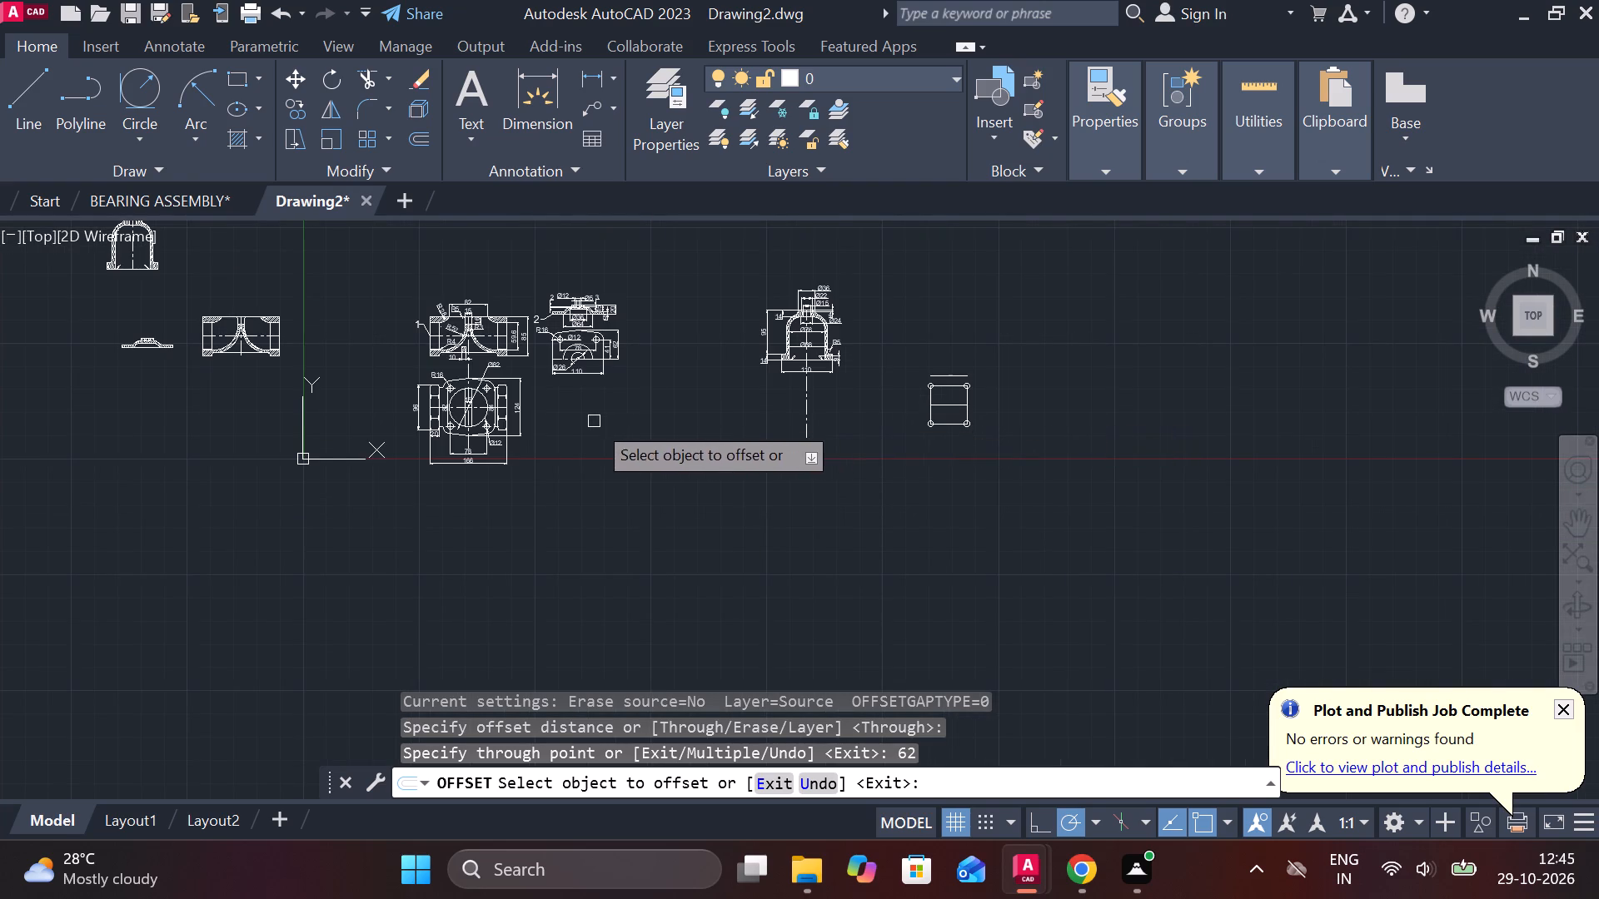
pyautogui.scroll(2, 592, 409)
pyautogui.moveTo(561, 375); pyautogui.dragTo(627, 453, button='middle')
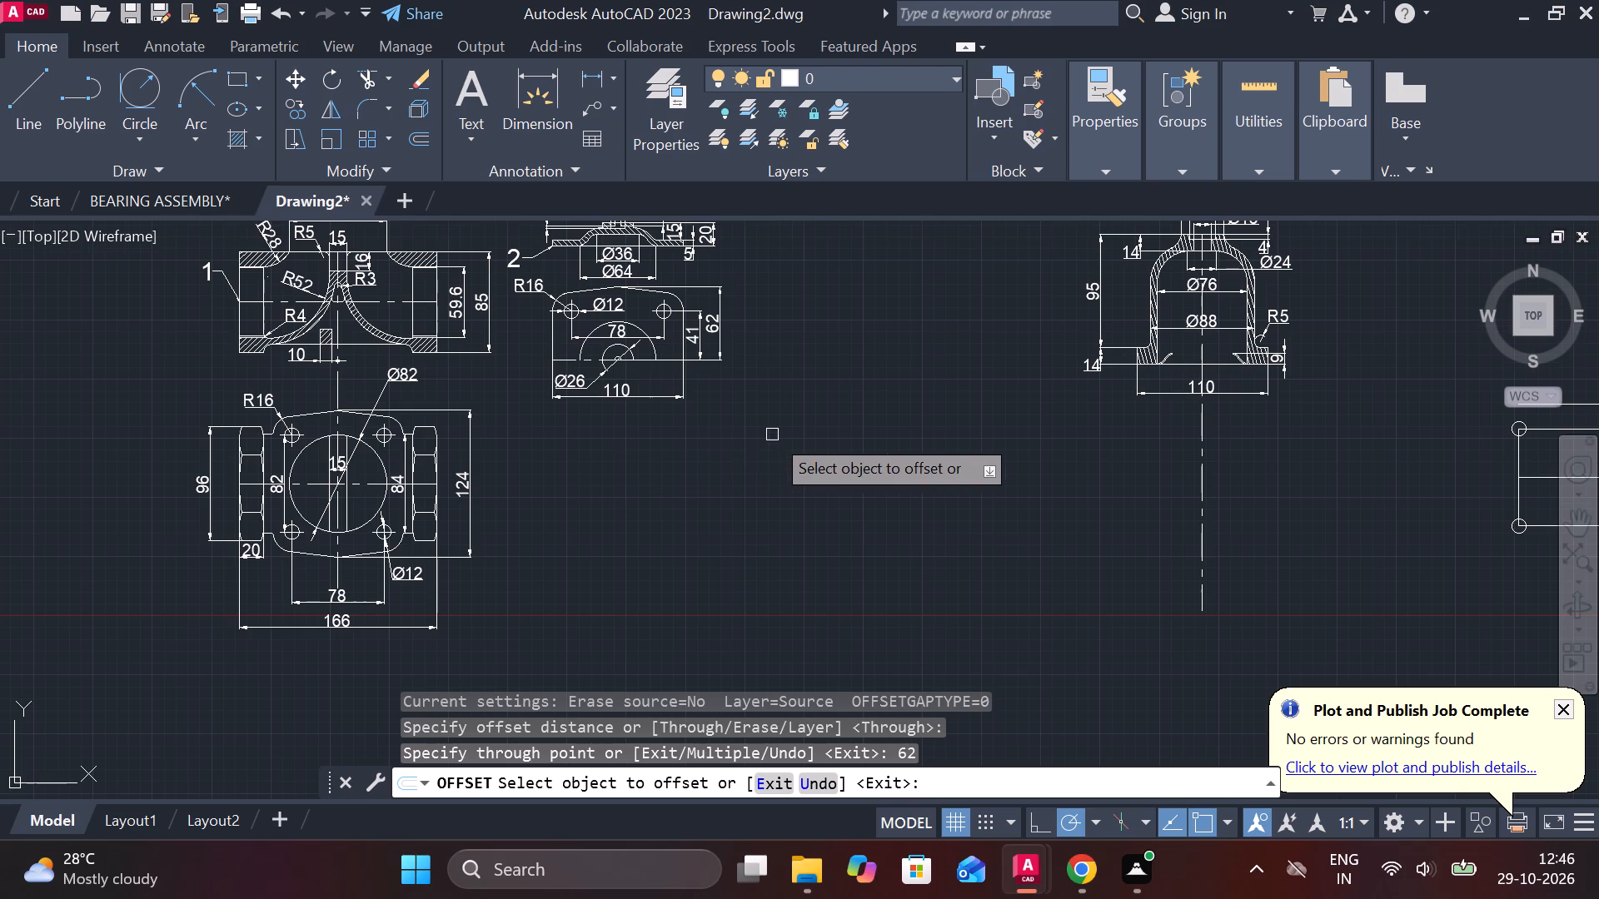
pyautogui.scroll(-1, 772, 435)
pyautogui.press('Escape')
# Erase the whole rectangular hole layout with its corner circles, midline and offset line.
pyautogui.moveTo(1317, 518); pyautogui.dragTo(1308, 519)
pyautogui.doubleClick(1208, 396)
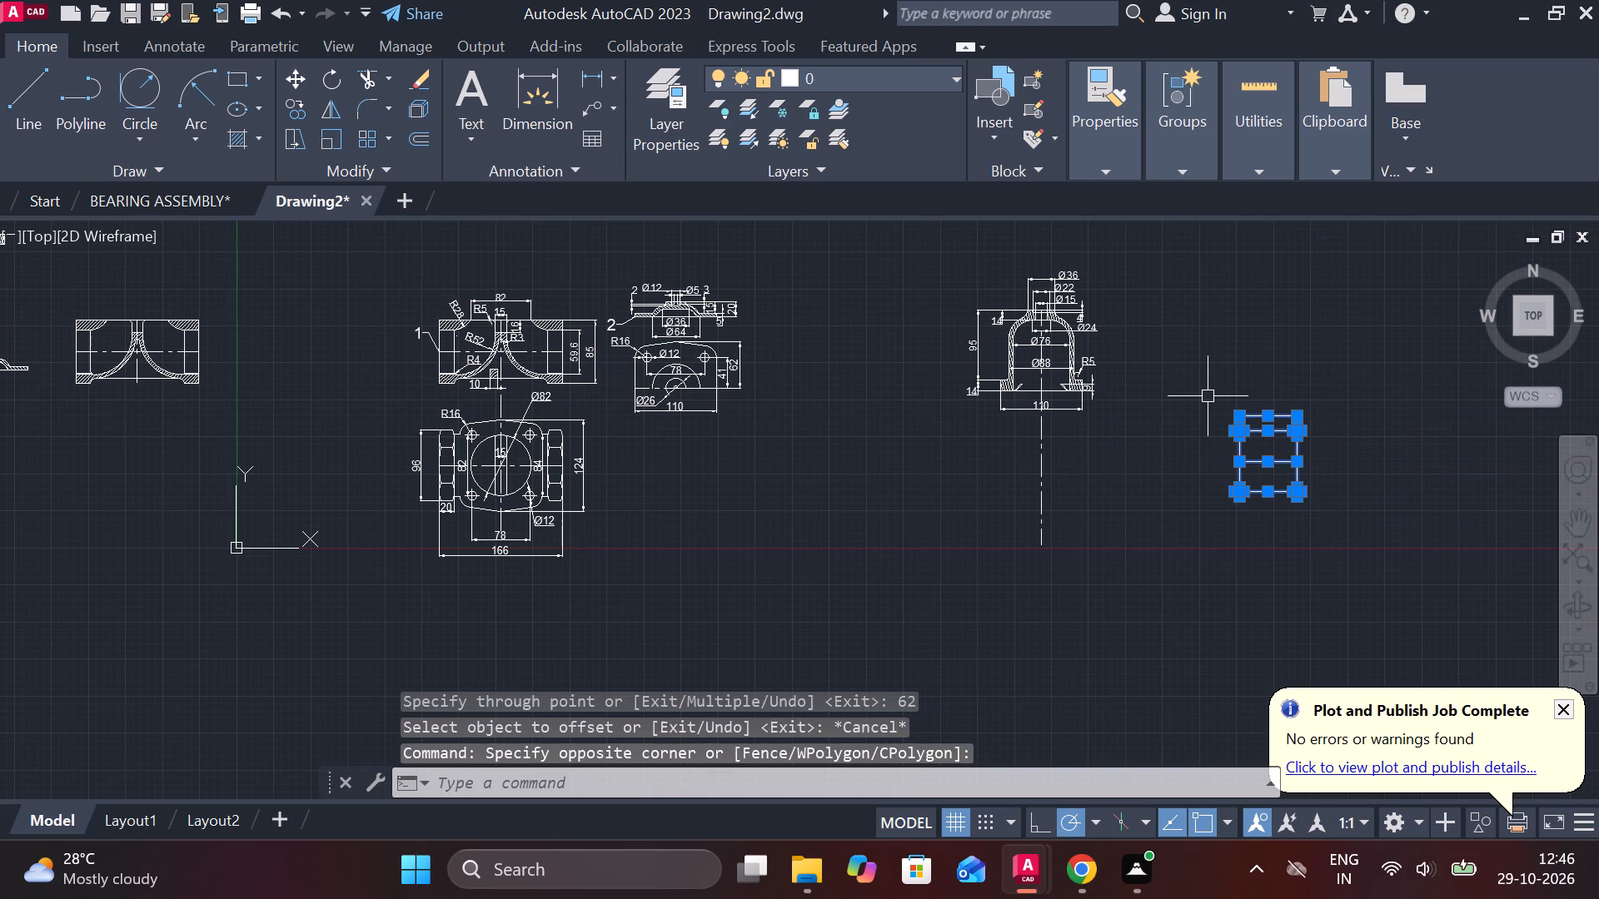
pyautogui.write('E')
pyautogui.press('space')
# Copy the dimensioned half plan view of part 2 to the empty area right of the bell-shaped section.
pyautogui.scroll(2, 680, 364)
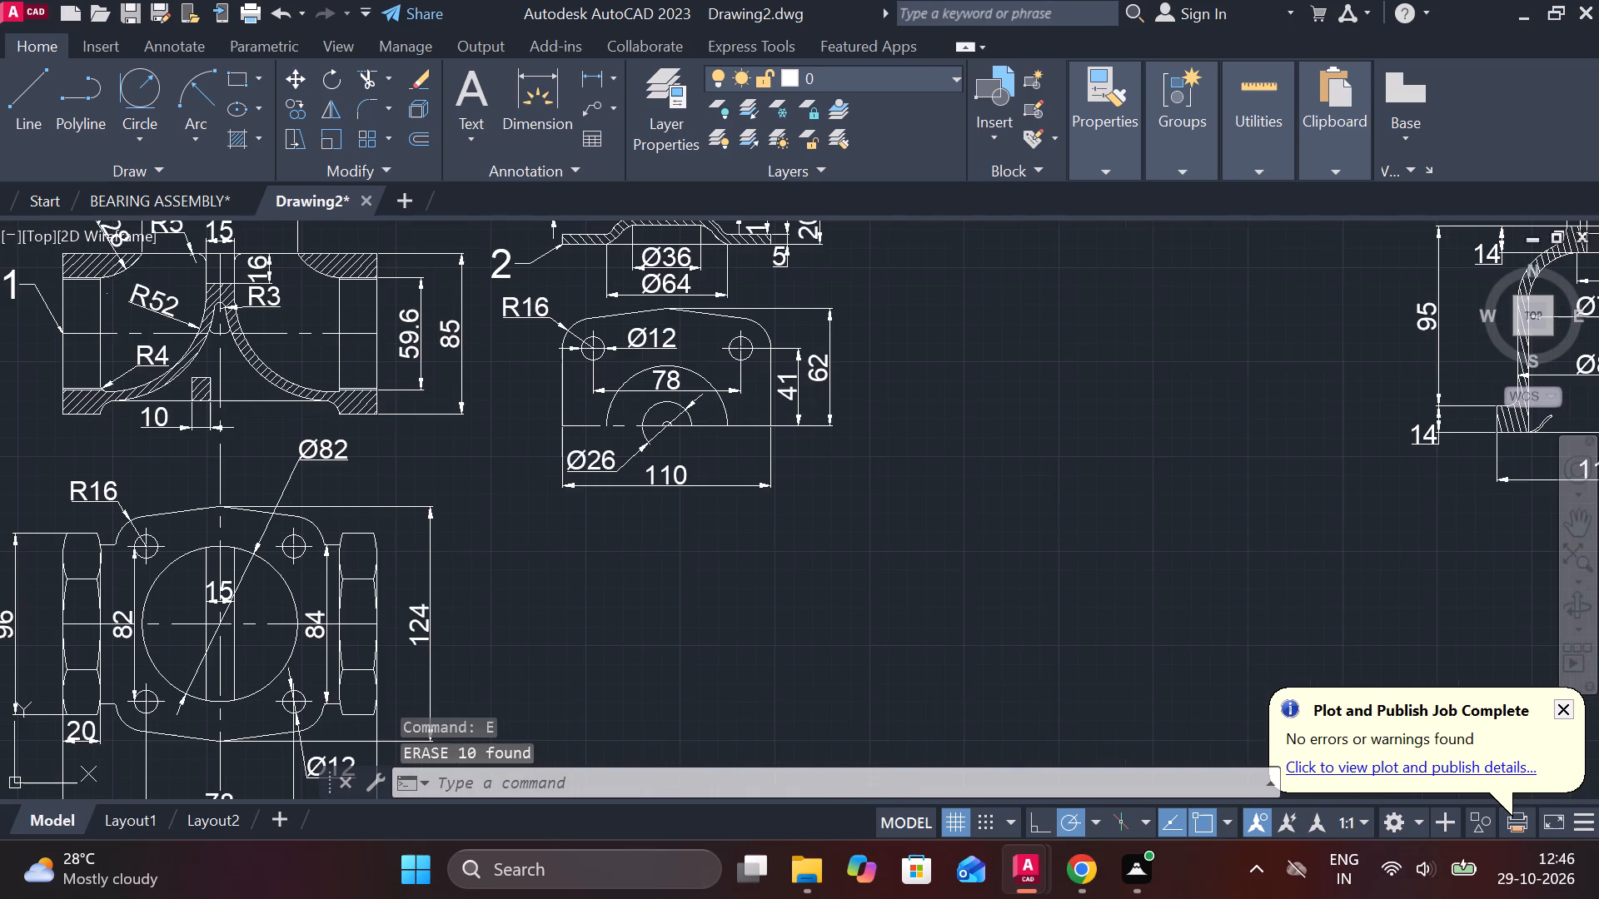
pyautogui.moveTo(694, 365); pyautogui.dragTo(709, 380, button='middle')
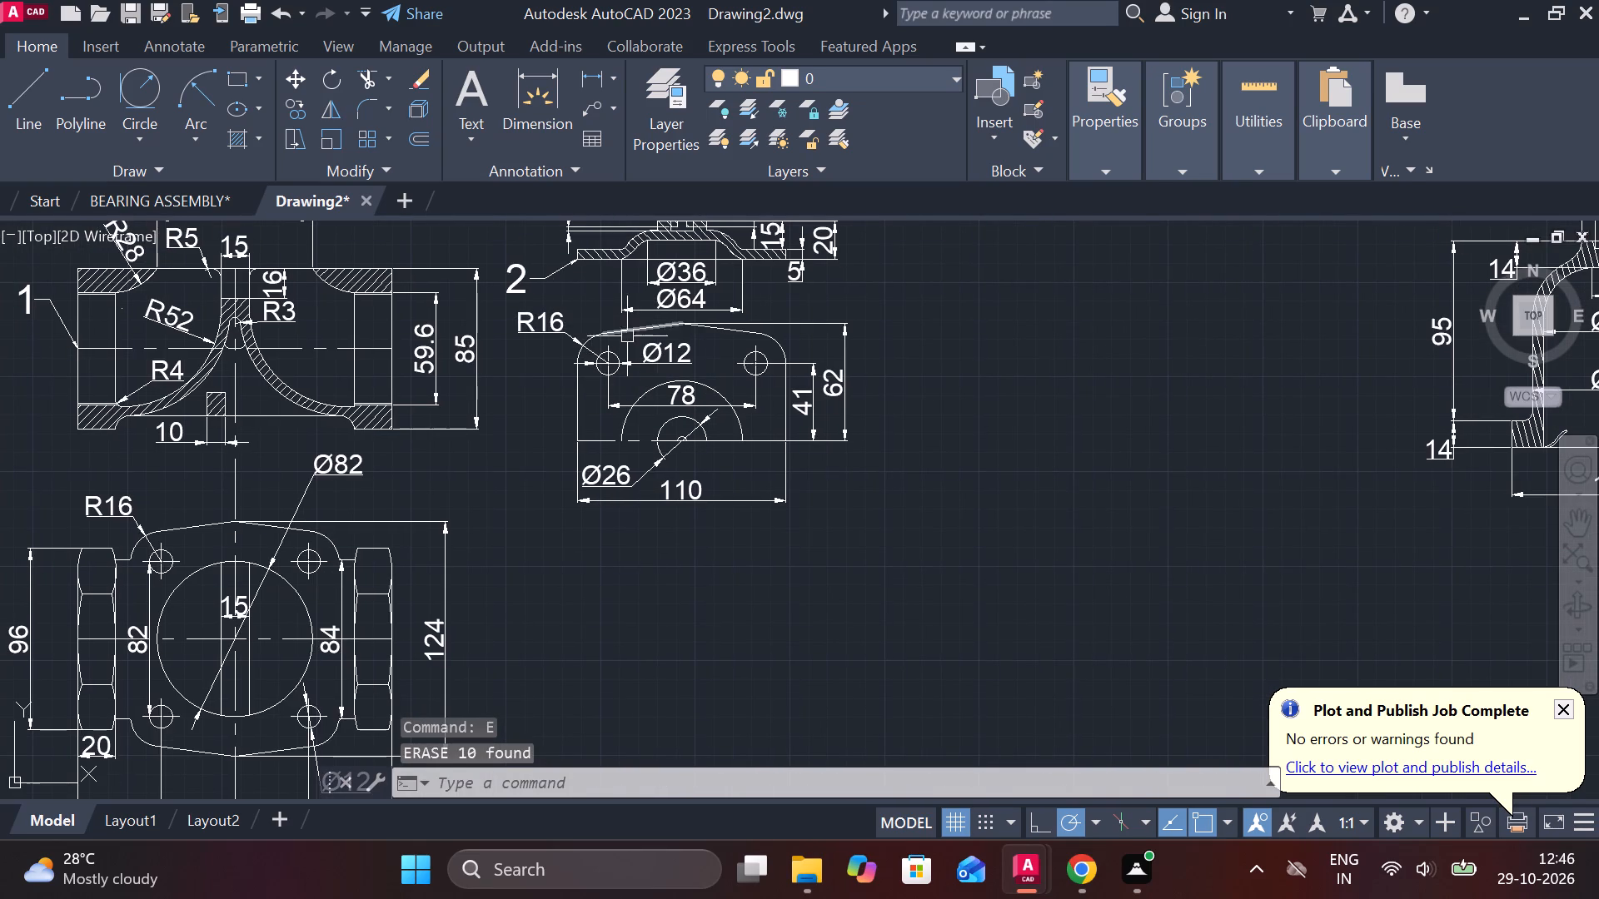
pyautogui.click(918, 512)
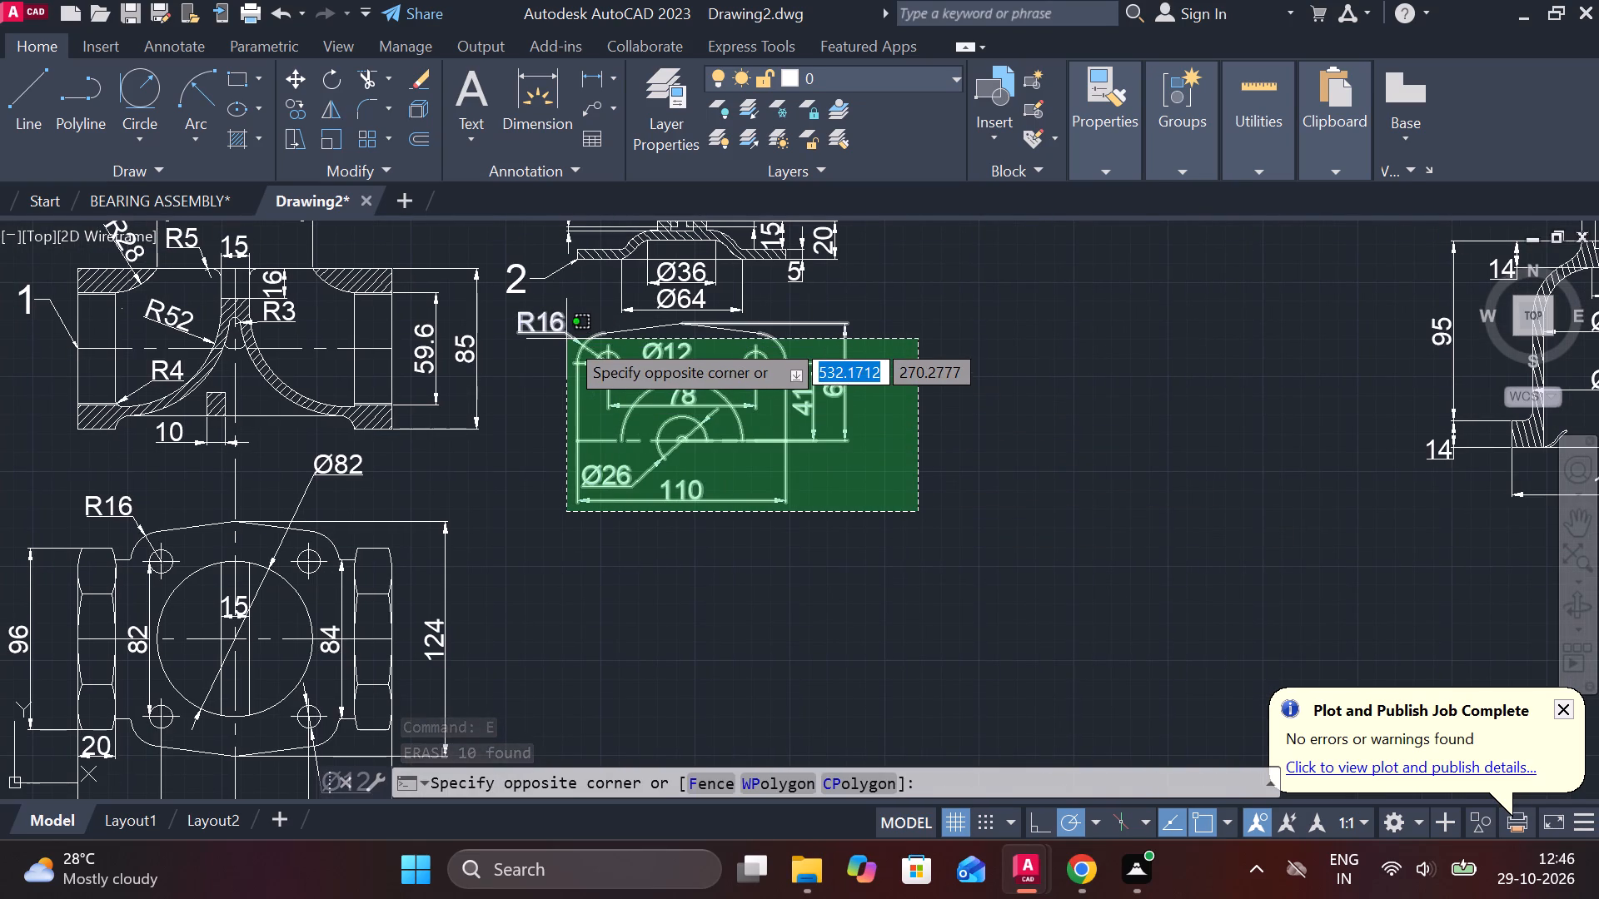
pyautogui.click(553, 324)
pyautogui.write('CO')
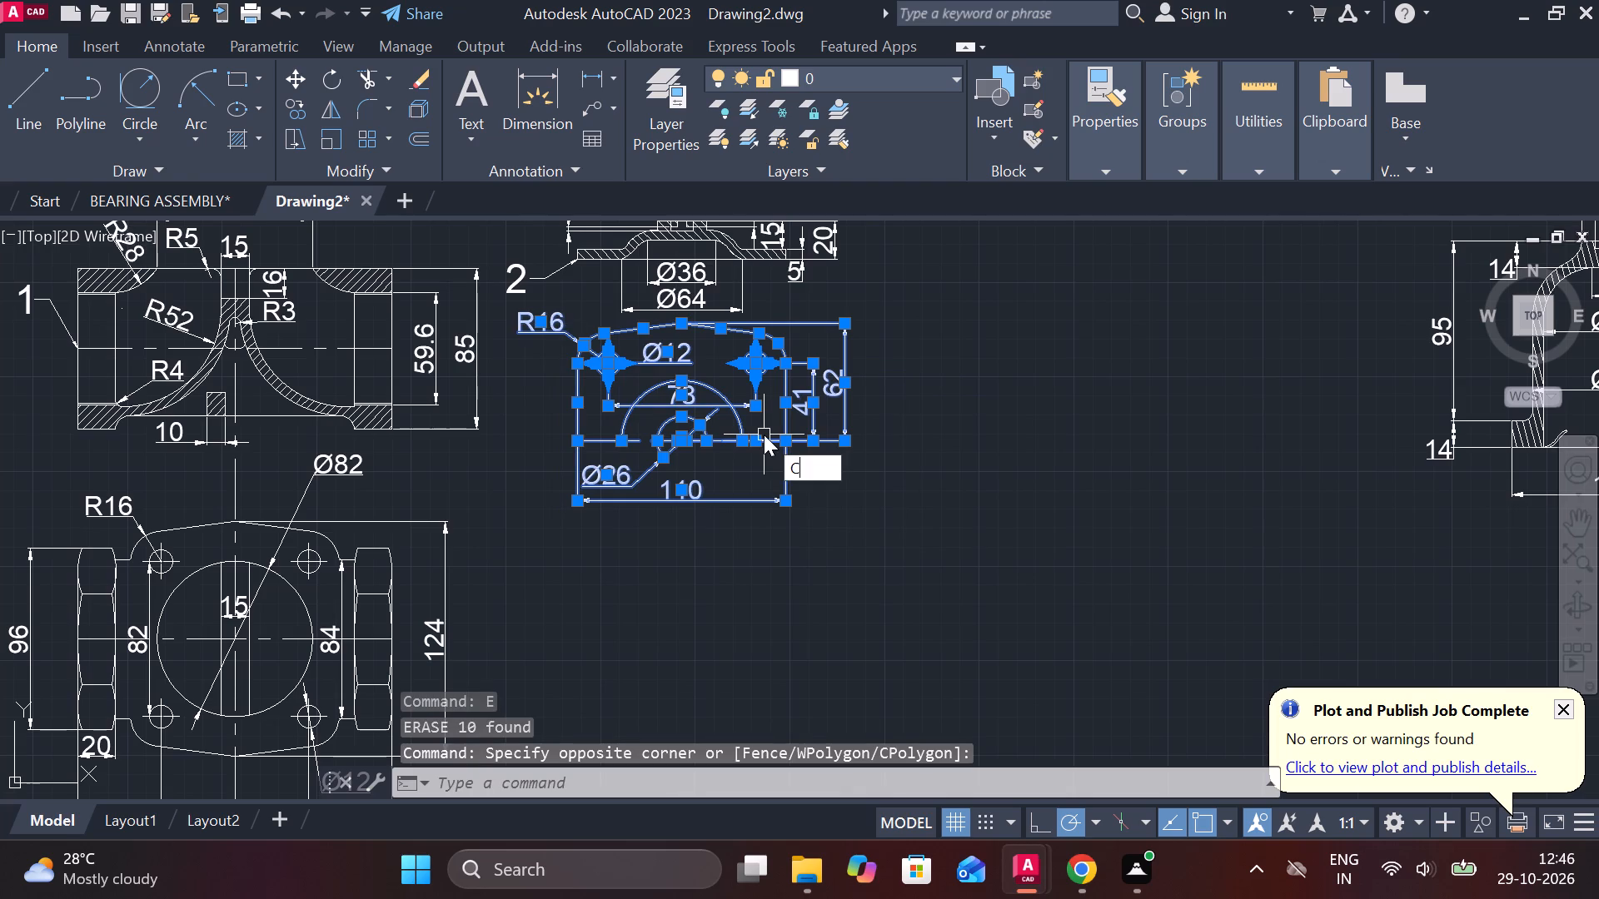
pyautogui.press('Return')
pyautogui.click(872, 475)
pyautogui.scroll(-1, 929, 476)
pyautogui.moveTo(952, 477); pyautogui.dragTo(836, 504, button='middle')
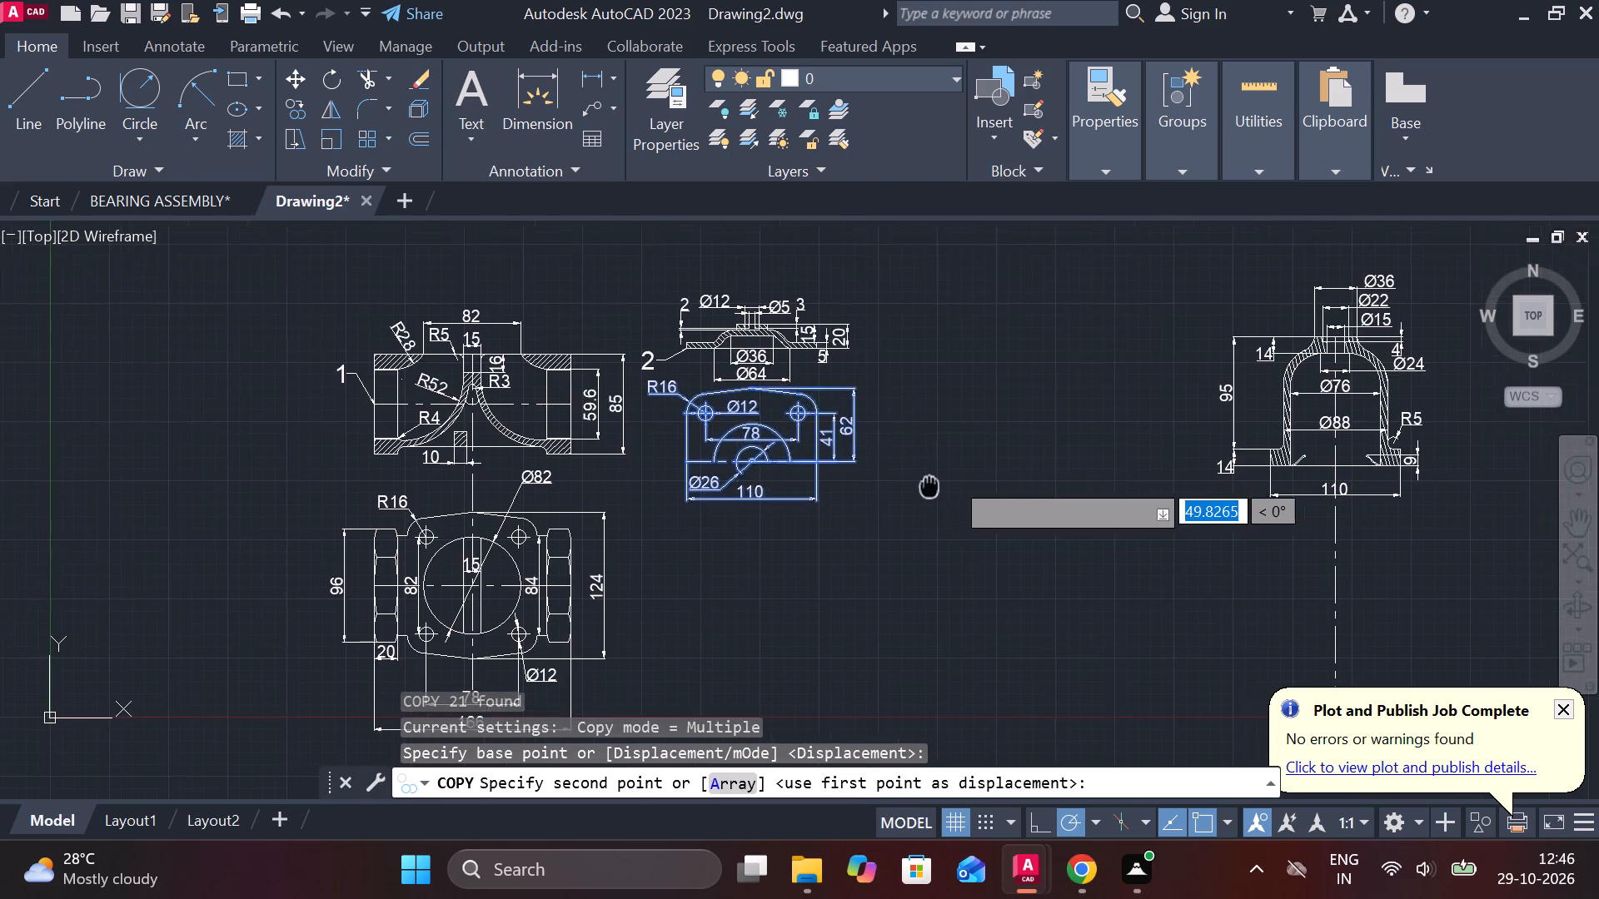
pyautogui.moveTo(836, 504); pyautogui.dragTo(645, 545, button='middle')
pyautogui.moveTo(1139, 506); pyautogui.dragTo(881, 354, button='middle')
pyautogui.click(1275, 476)
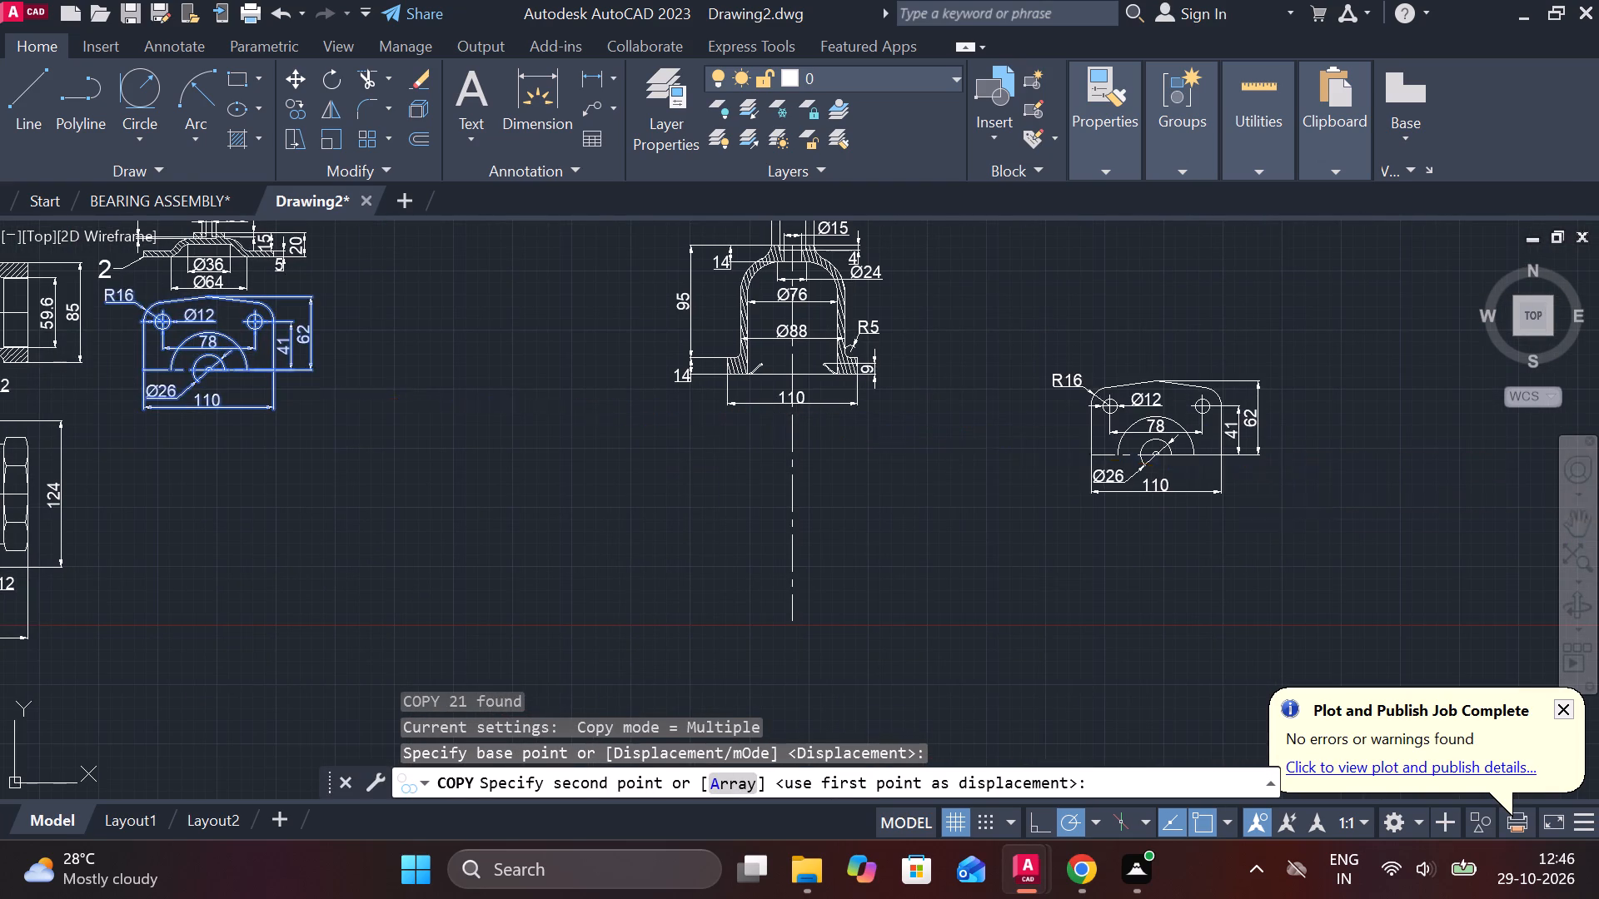
pyautogui.scroll(1, 1266, 474)
pyautogui.press('Escape')
pyautogui.moveTo(1303, 412); pyautogui.dragTo(994, 405, button='middle')
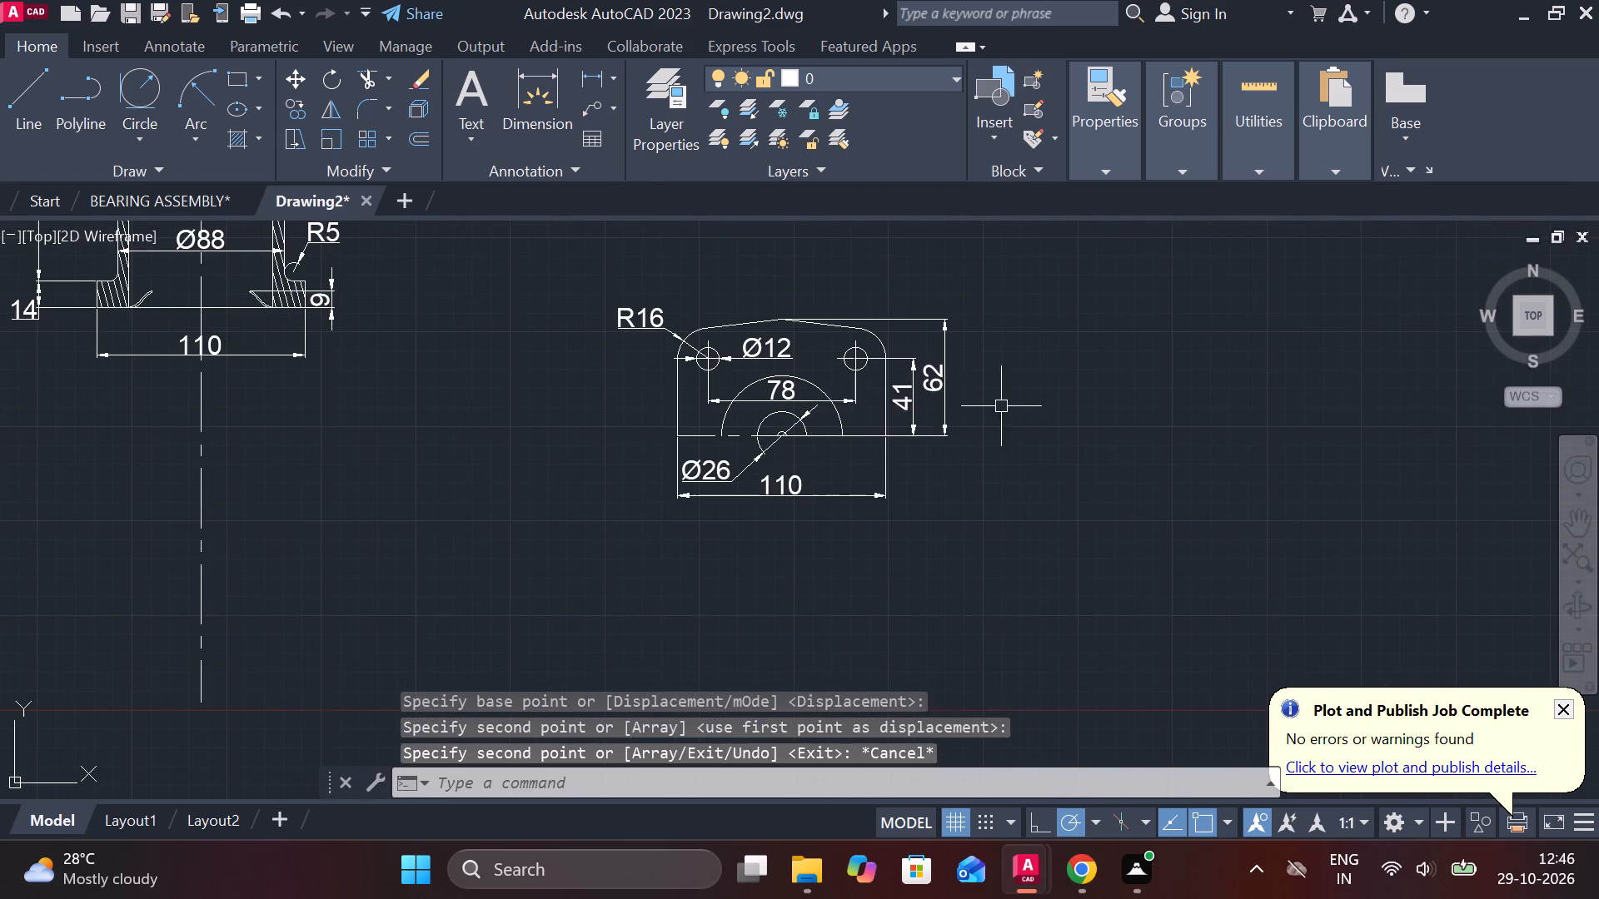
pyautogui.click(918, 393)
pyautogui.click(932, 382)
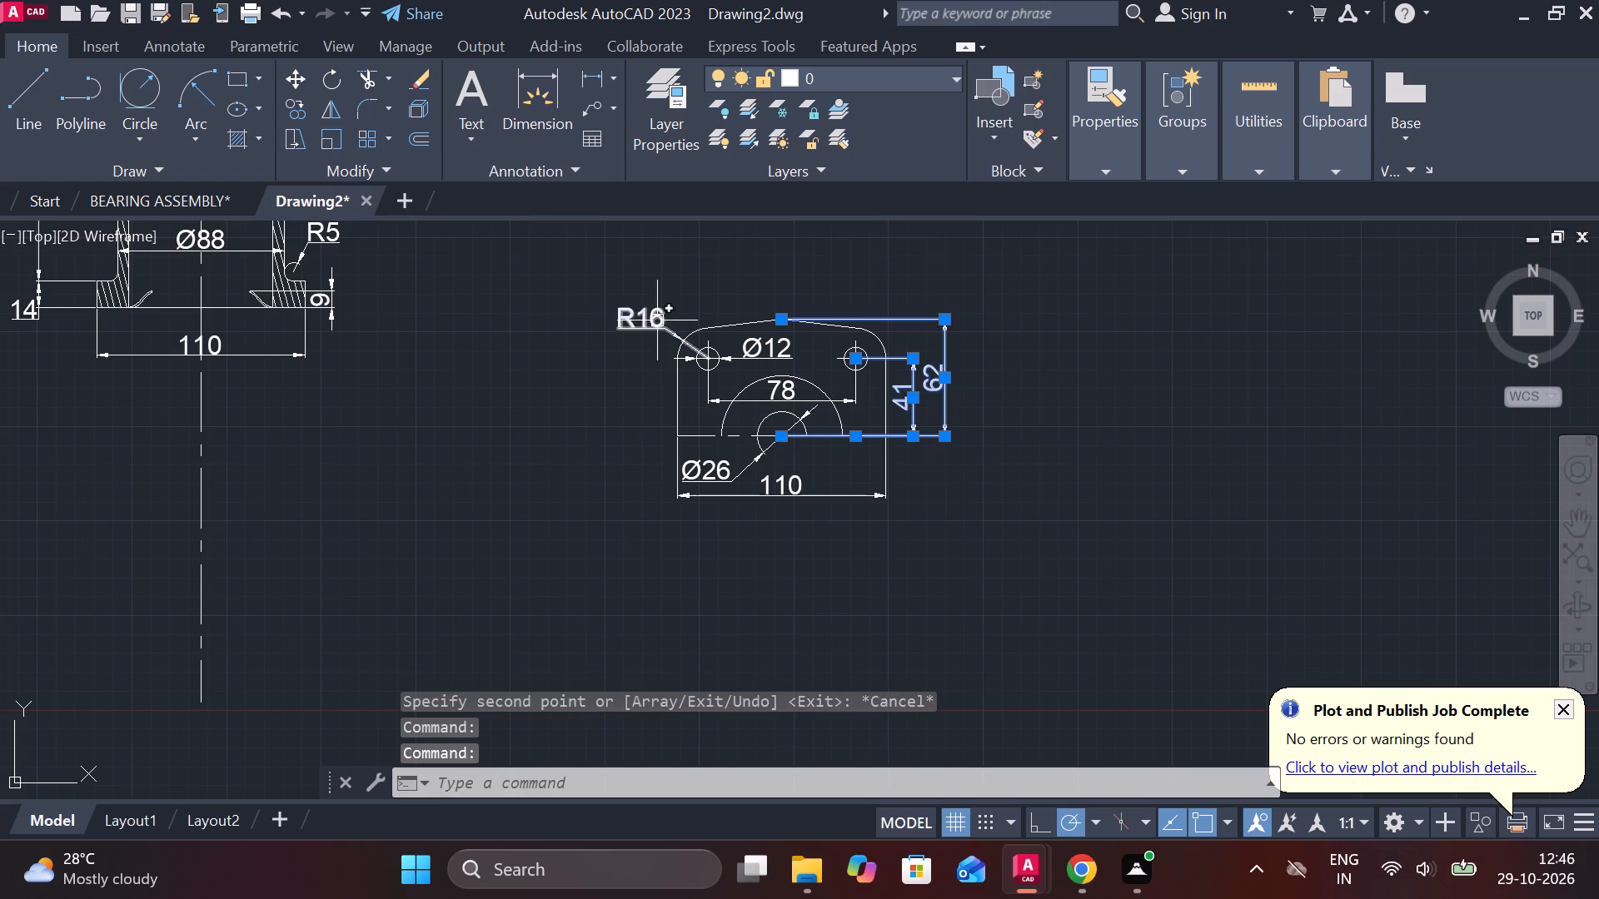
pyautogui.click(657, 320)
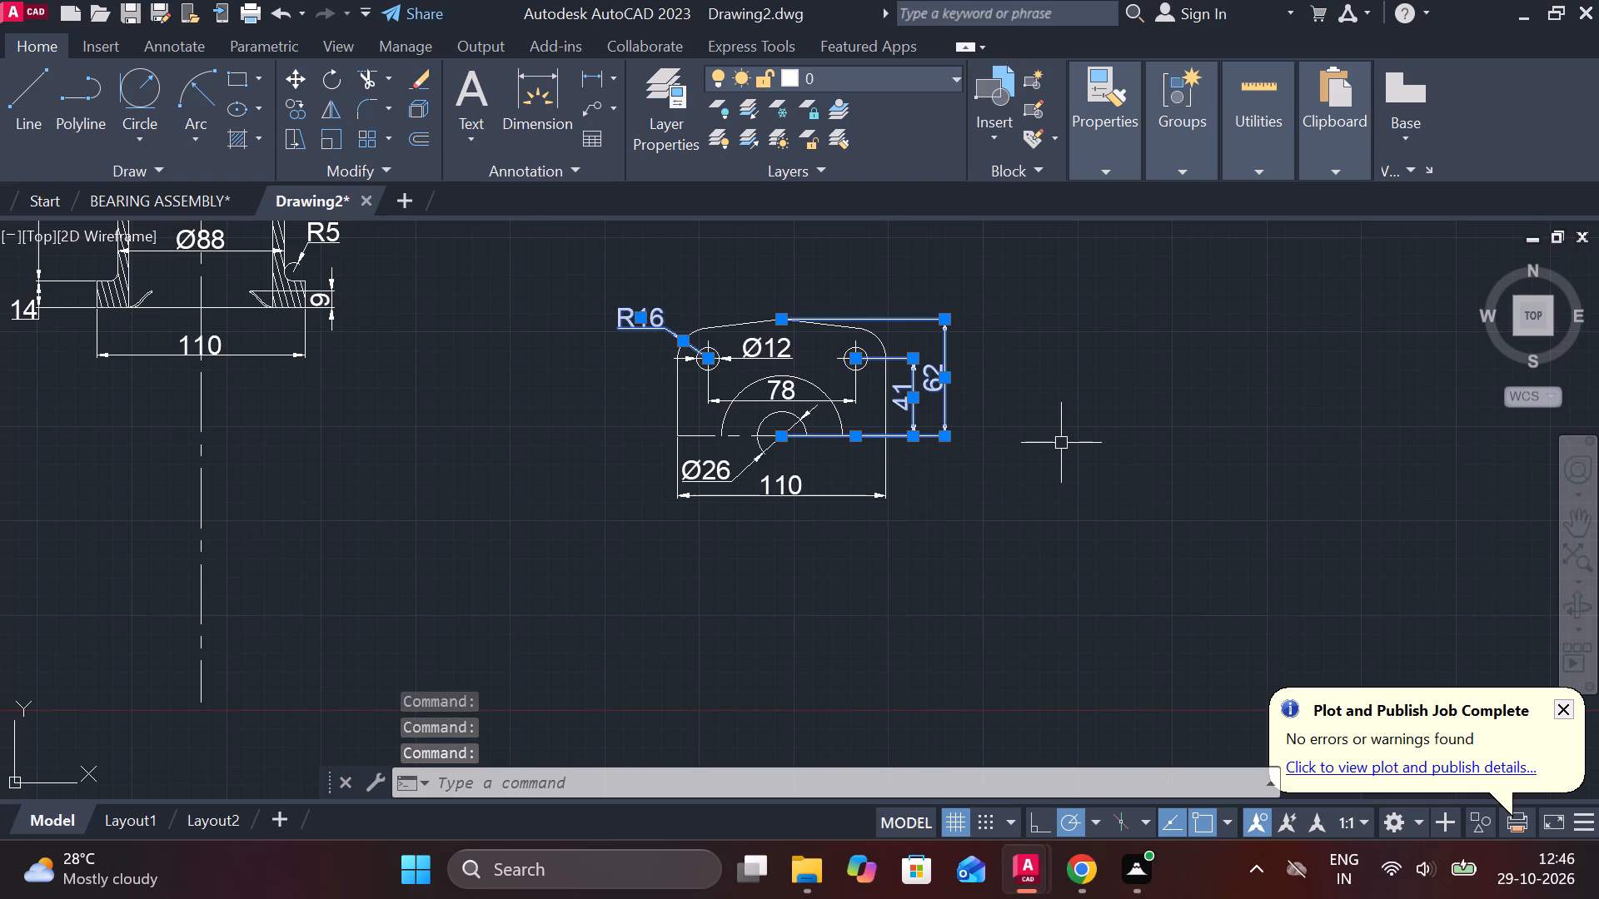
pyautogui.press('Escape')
# Erase the 41, 62, Ø26 and 110 dimensions from the copied half view.
pyautogui.click(931, 390)
pyautogui.click(894, 398)
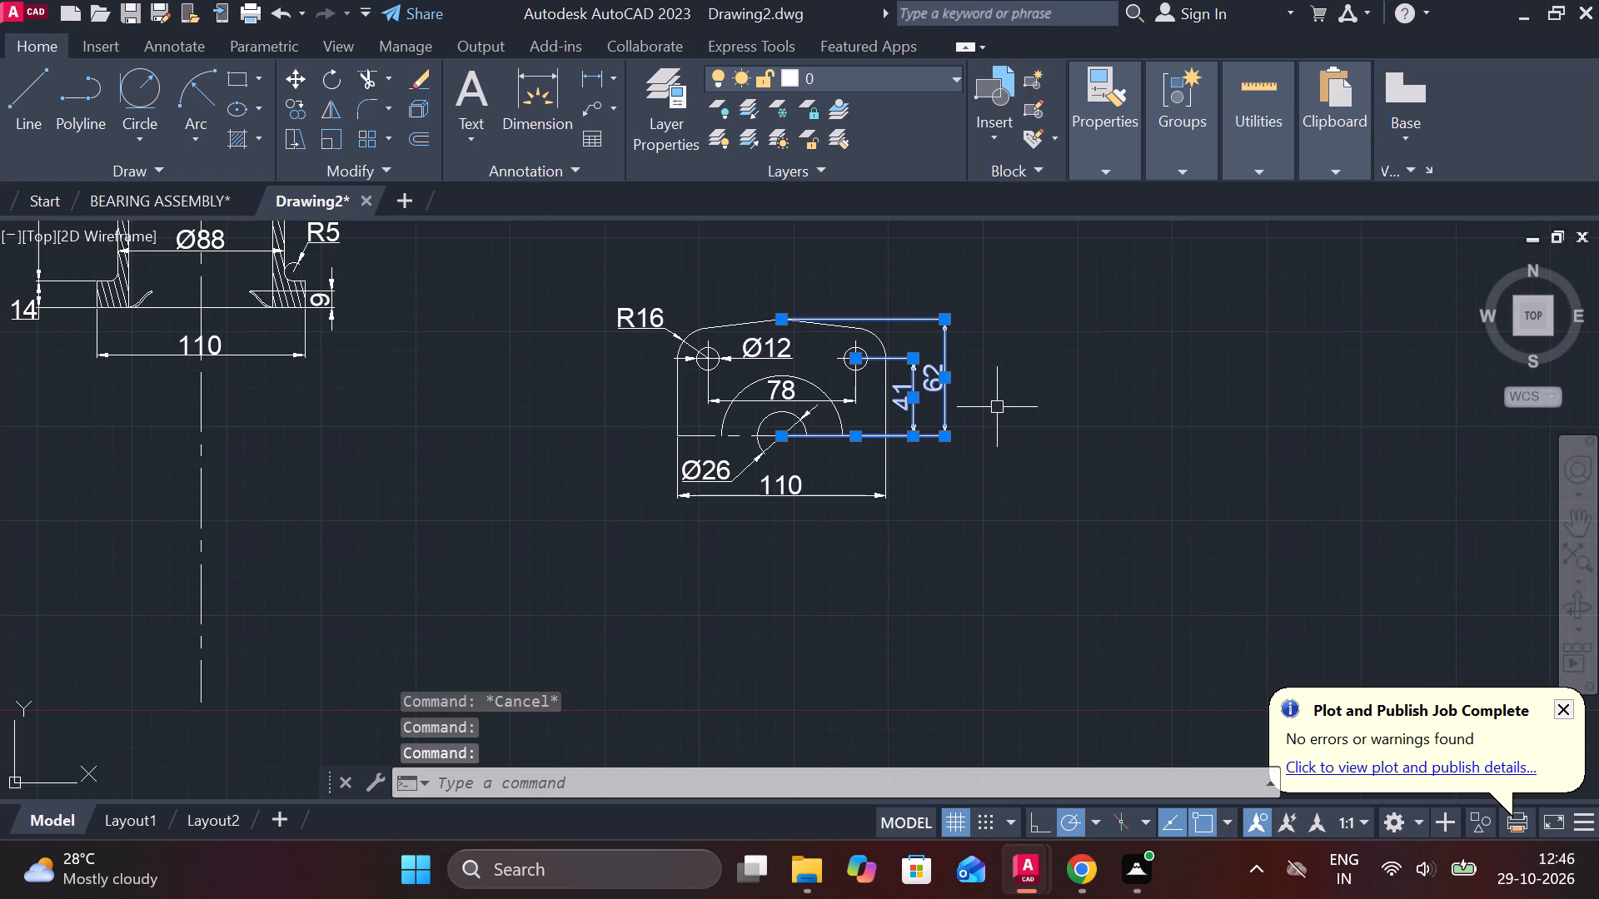
pyautogui.write('E')
pyautogui.press('space')
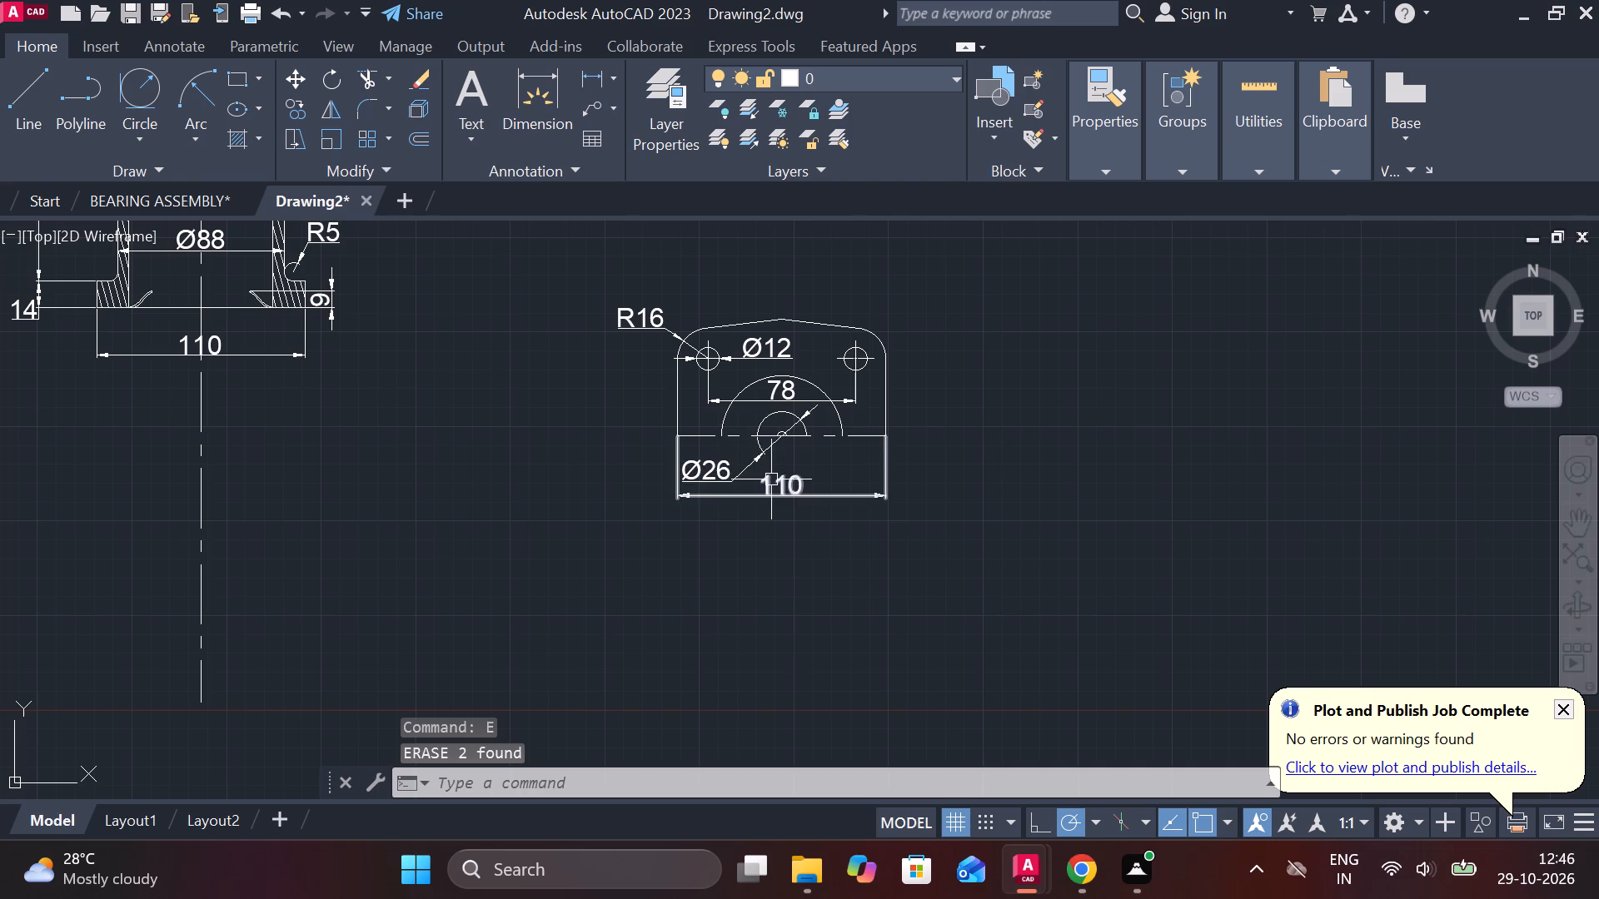
pyautogui.click(725, 478)
pyautogui.write('E')
pyautogui.press('space')
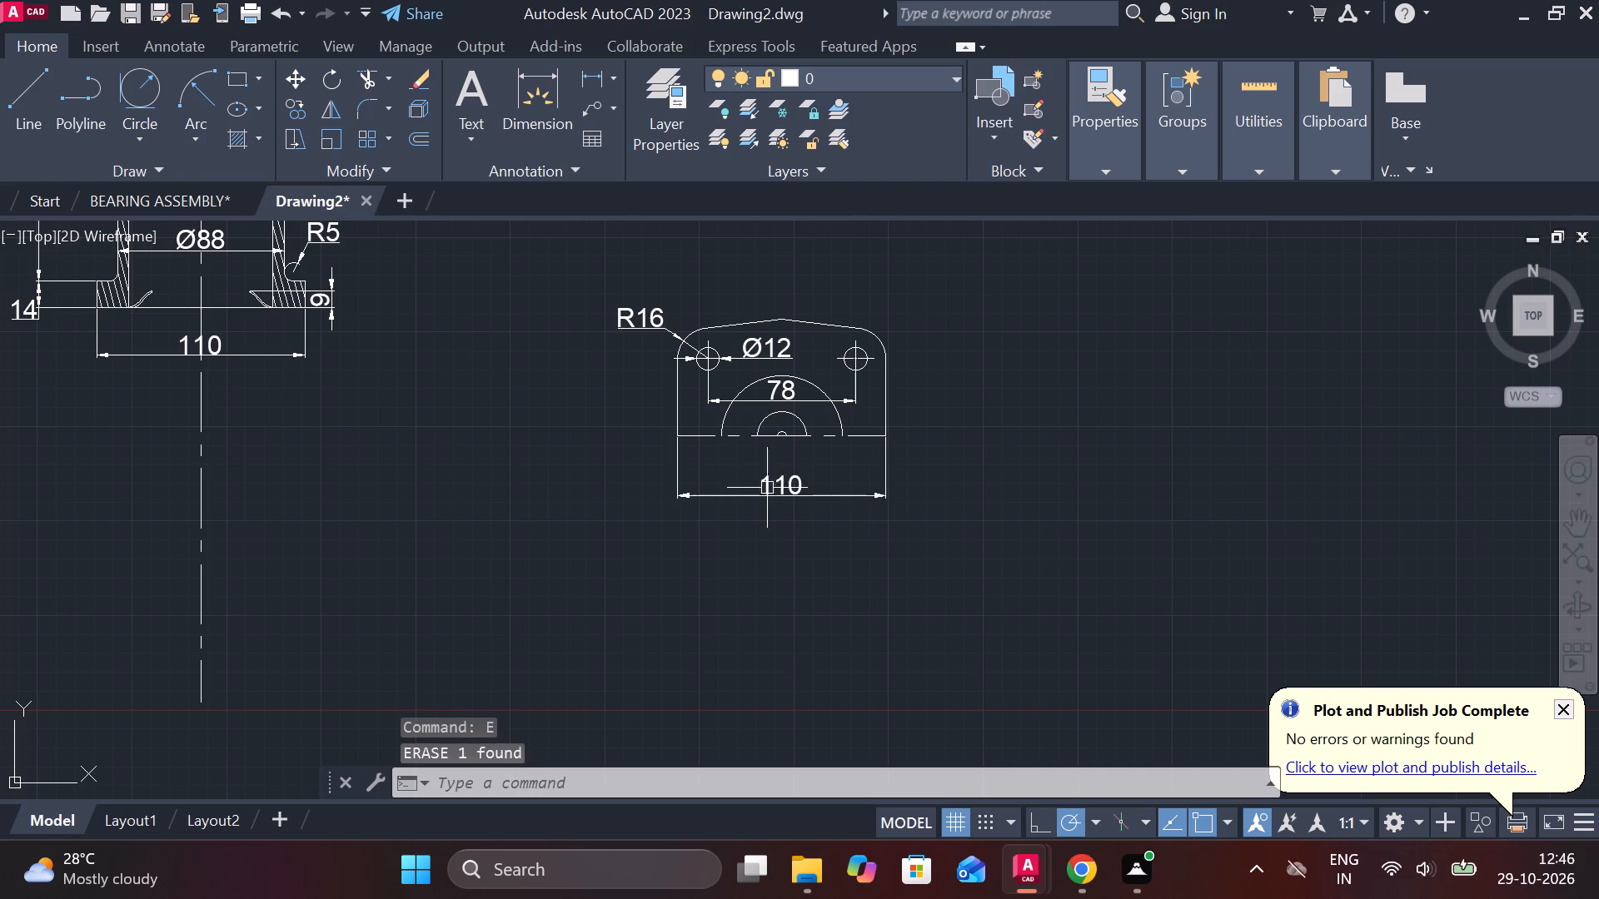
pyautogui.click(773, 488)
pyautogui.write('E')
pyautogui.press('space')
# Erase the remaining 78, Ø12 and R16 dimensions from the copied half view.
pyautogui.scroll(2, 813, 358)
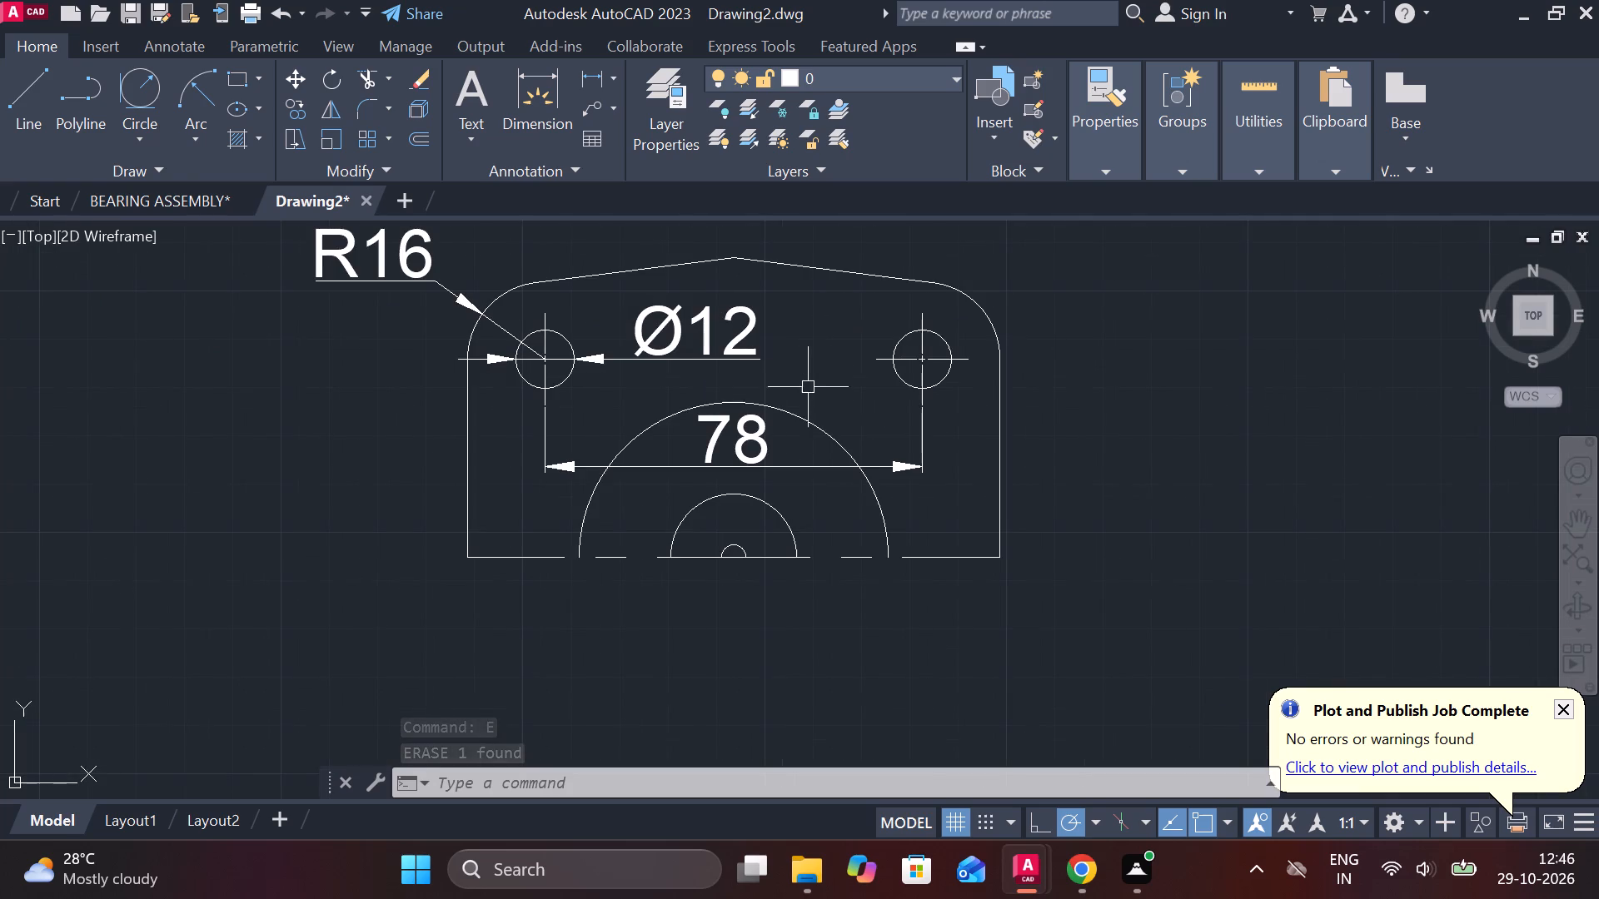
pyautogui.click(760, 434)
pyautogui.write('E')
pyautogui.press('space')
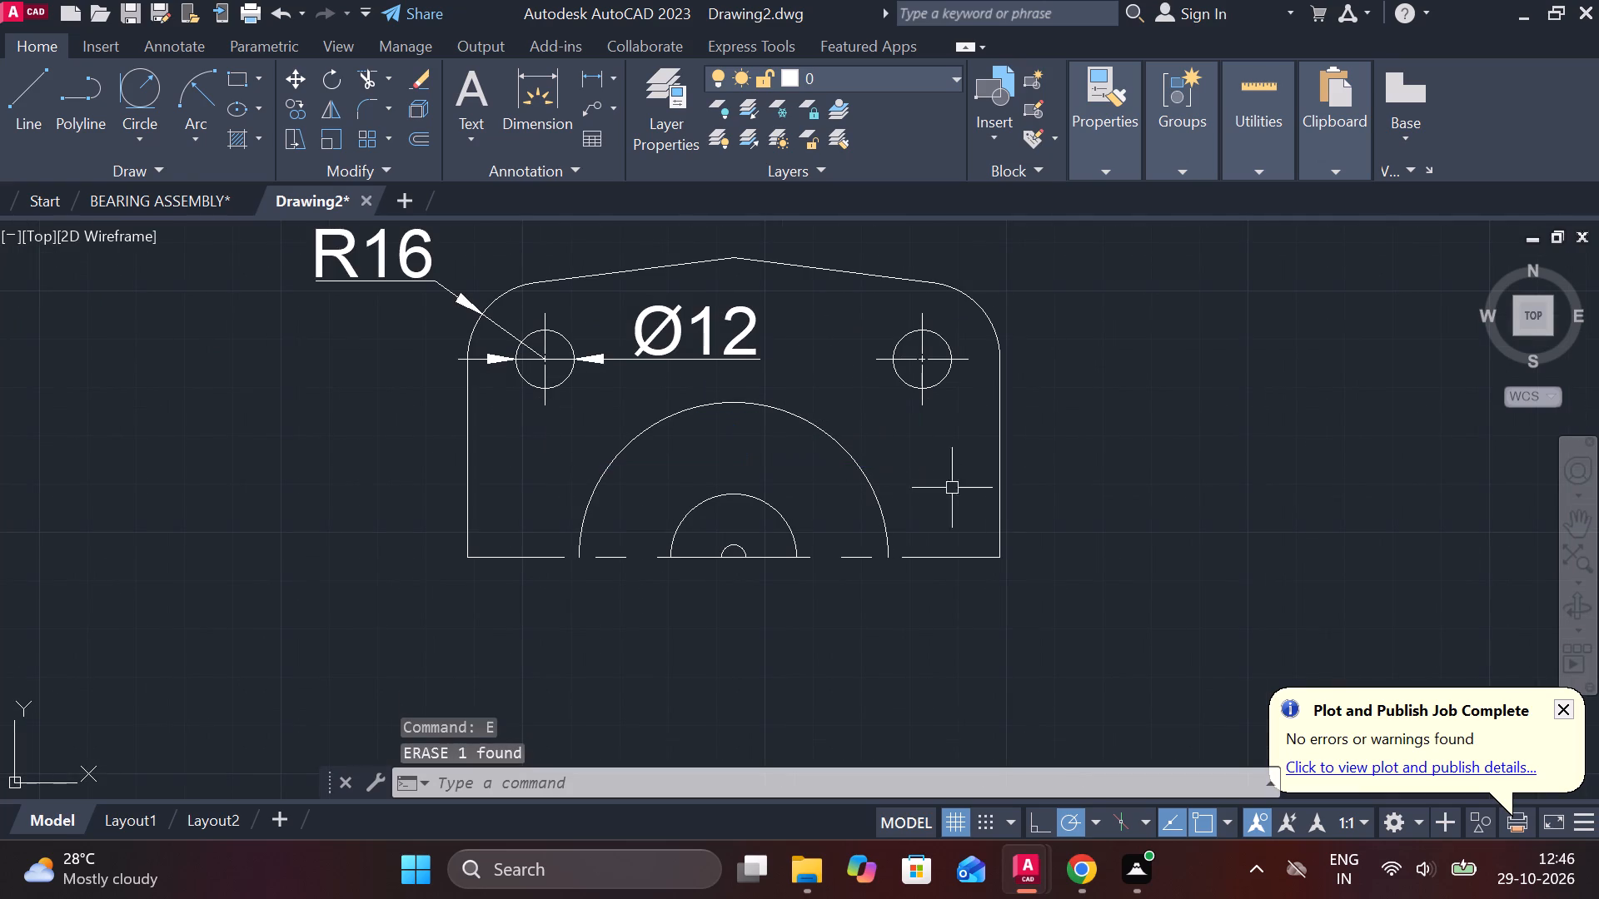
pyautogui.click(1093, 543)
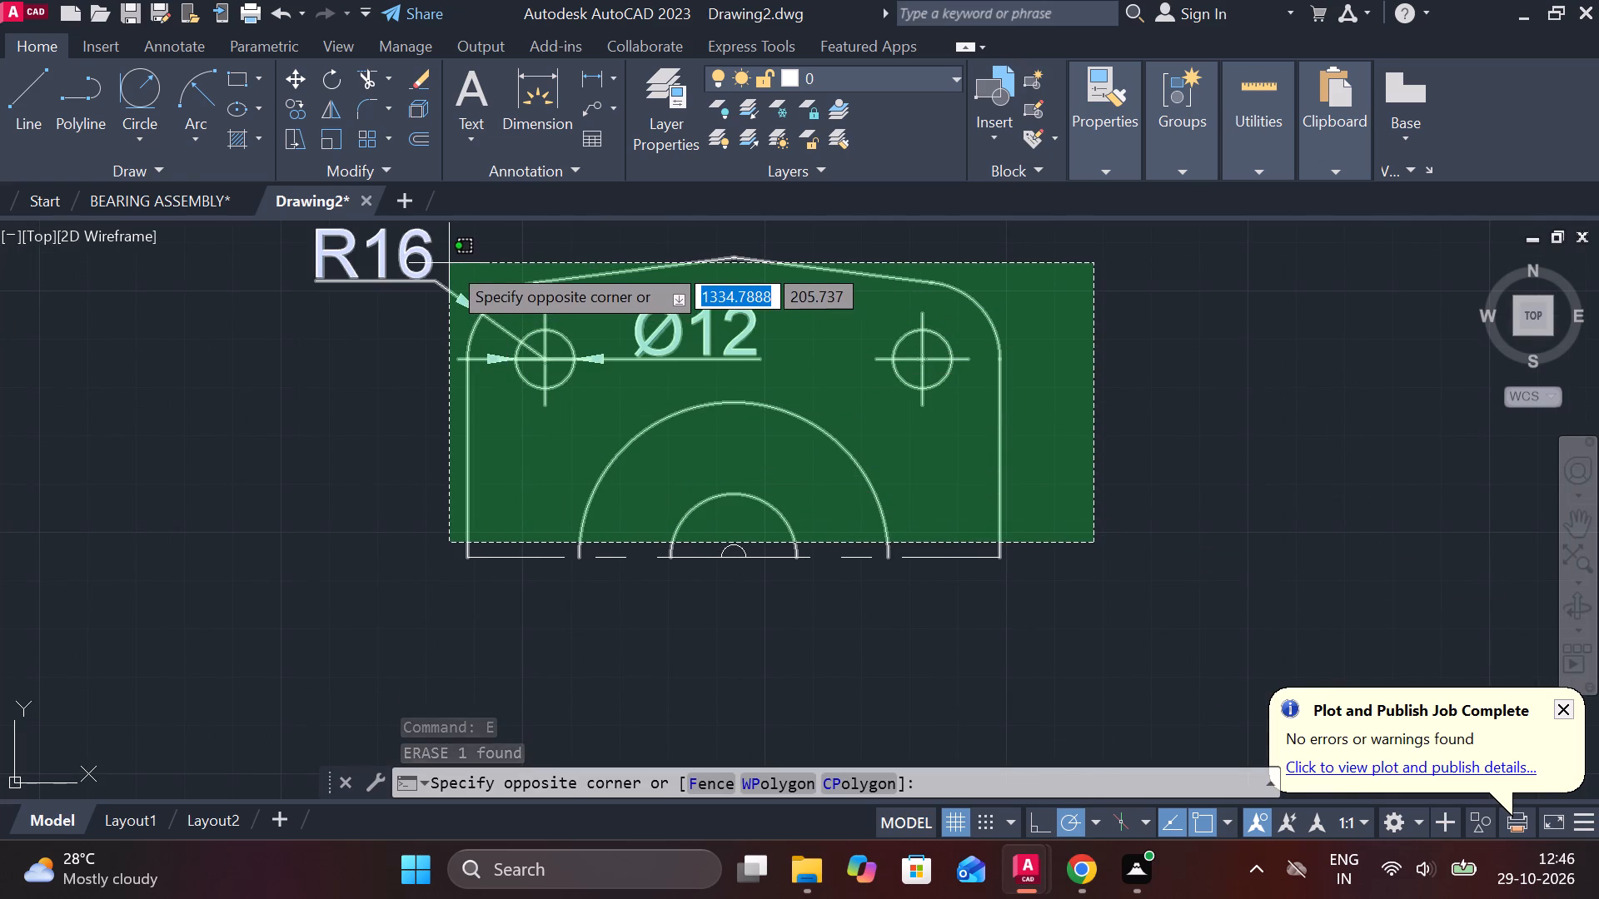
pyautogui.press('Escape')
pyautogui.click(636, 328)
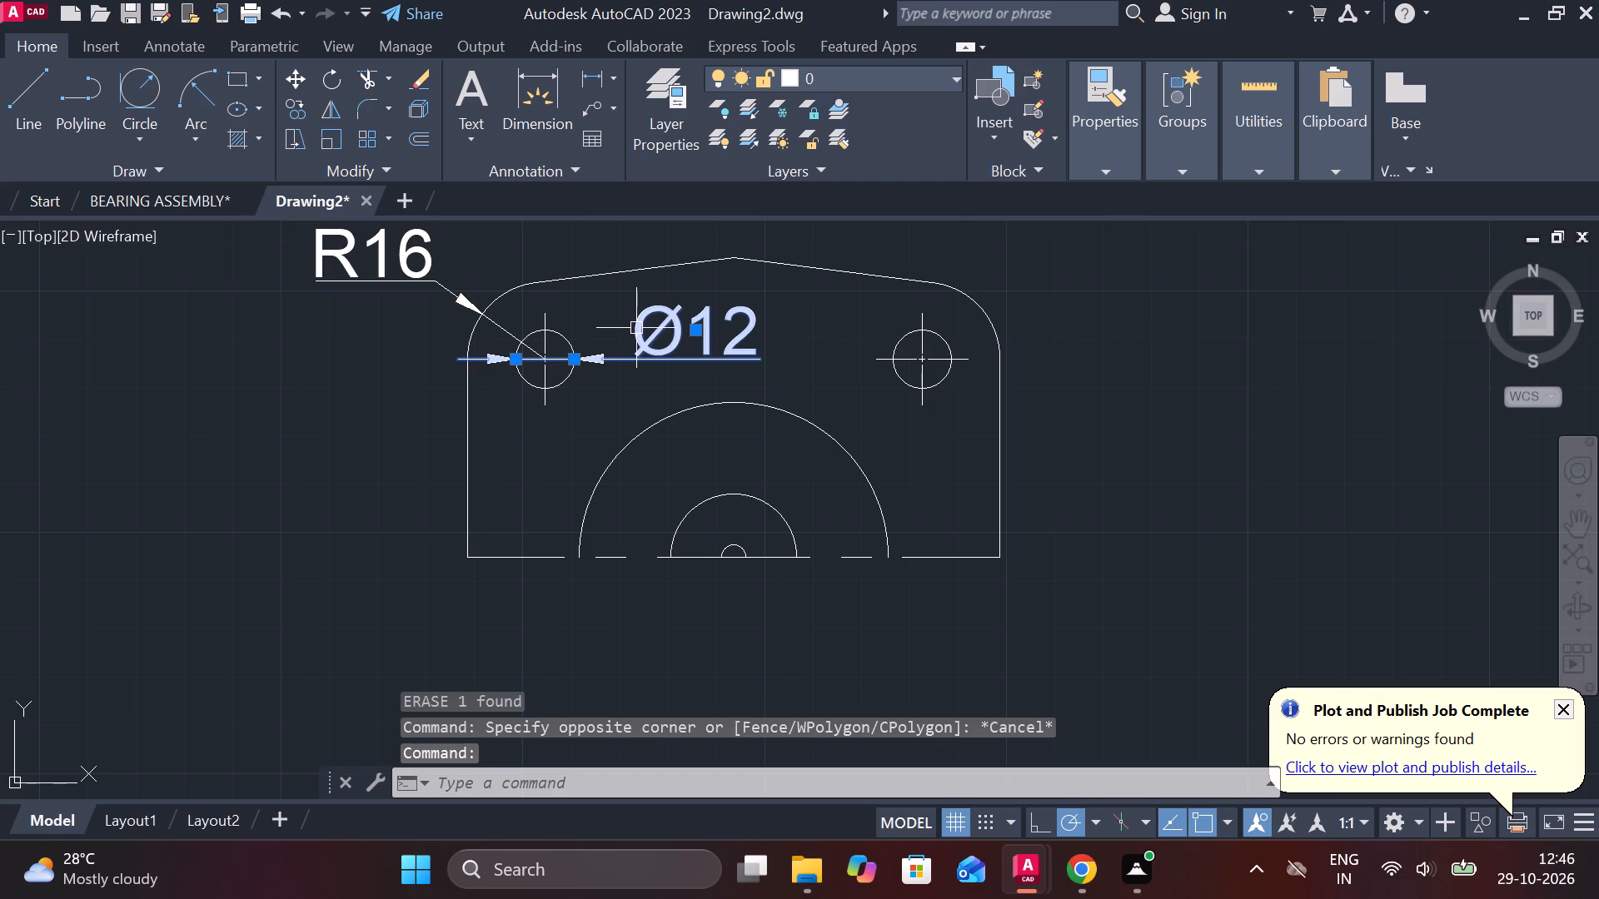
pyautogui.write('E')
pyautogui.press('space')
pyautogui.click(436, 269)
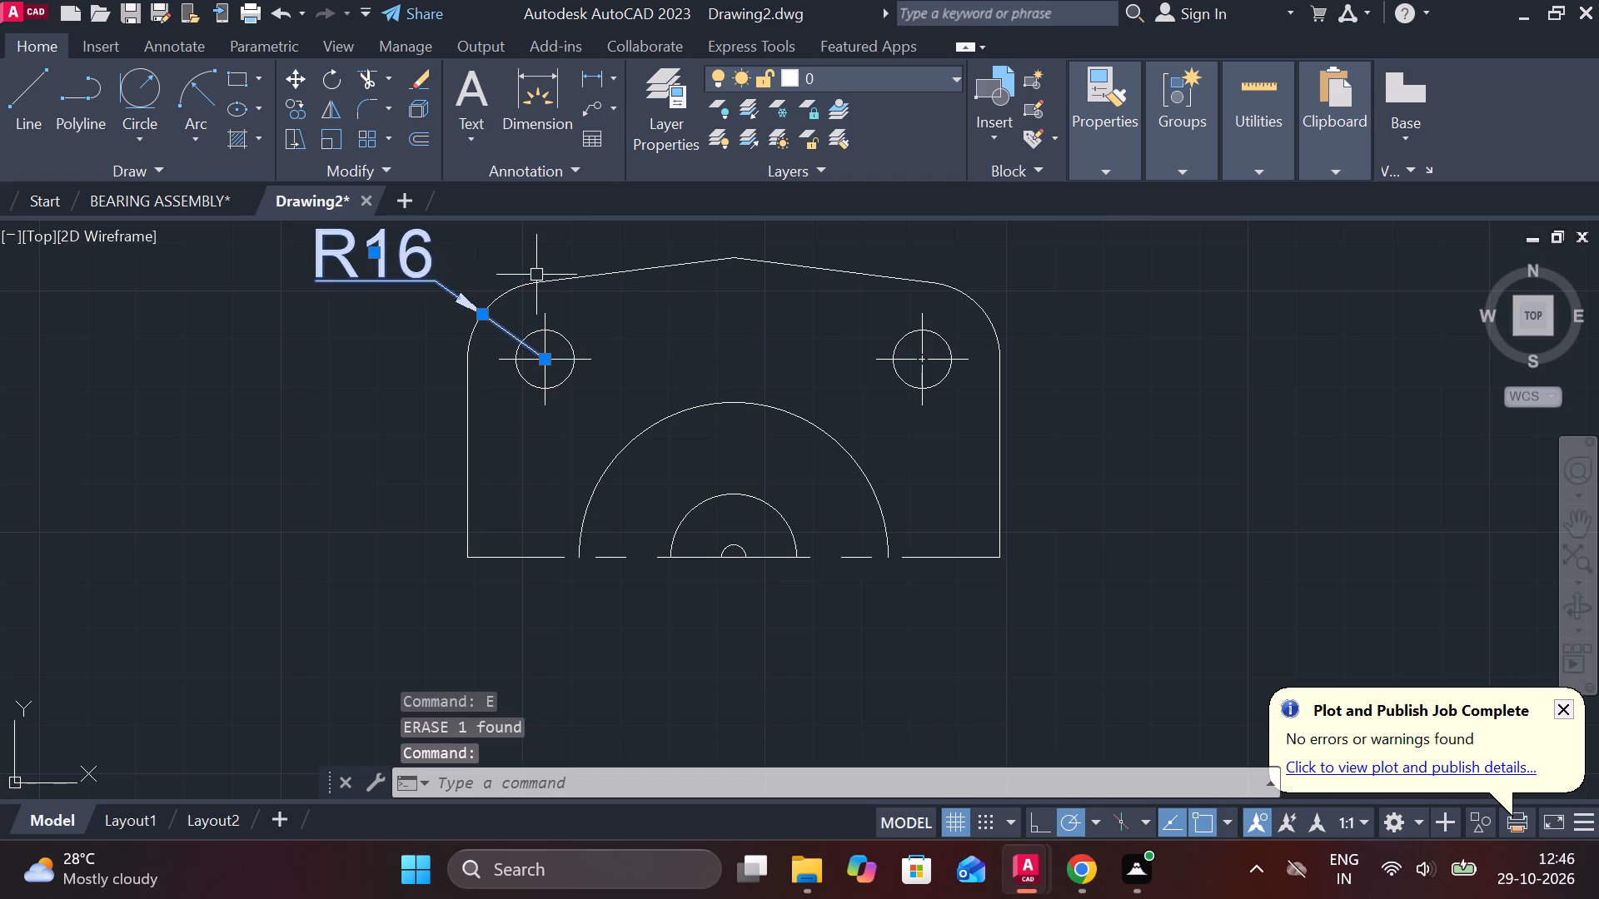
pyautogui.write('E')
pyautogui.press('space')
# Mirror the entire half view about its horizontal centreline, keeping the source objects.
pyautogui.scroll(-1, 688, 372)
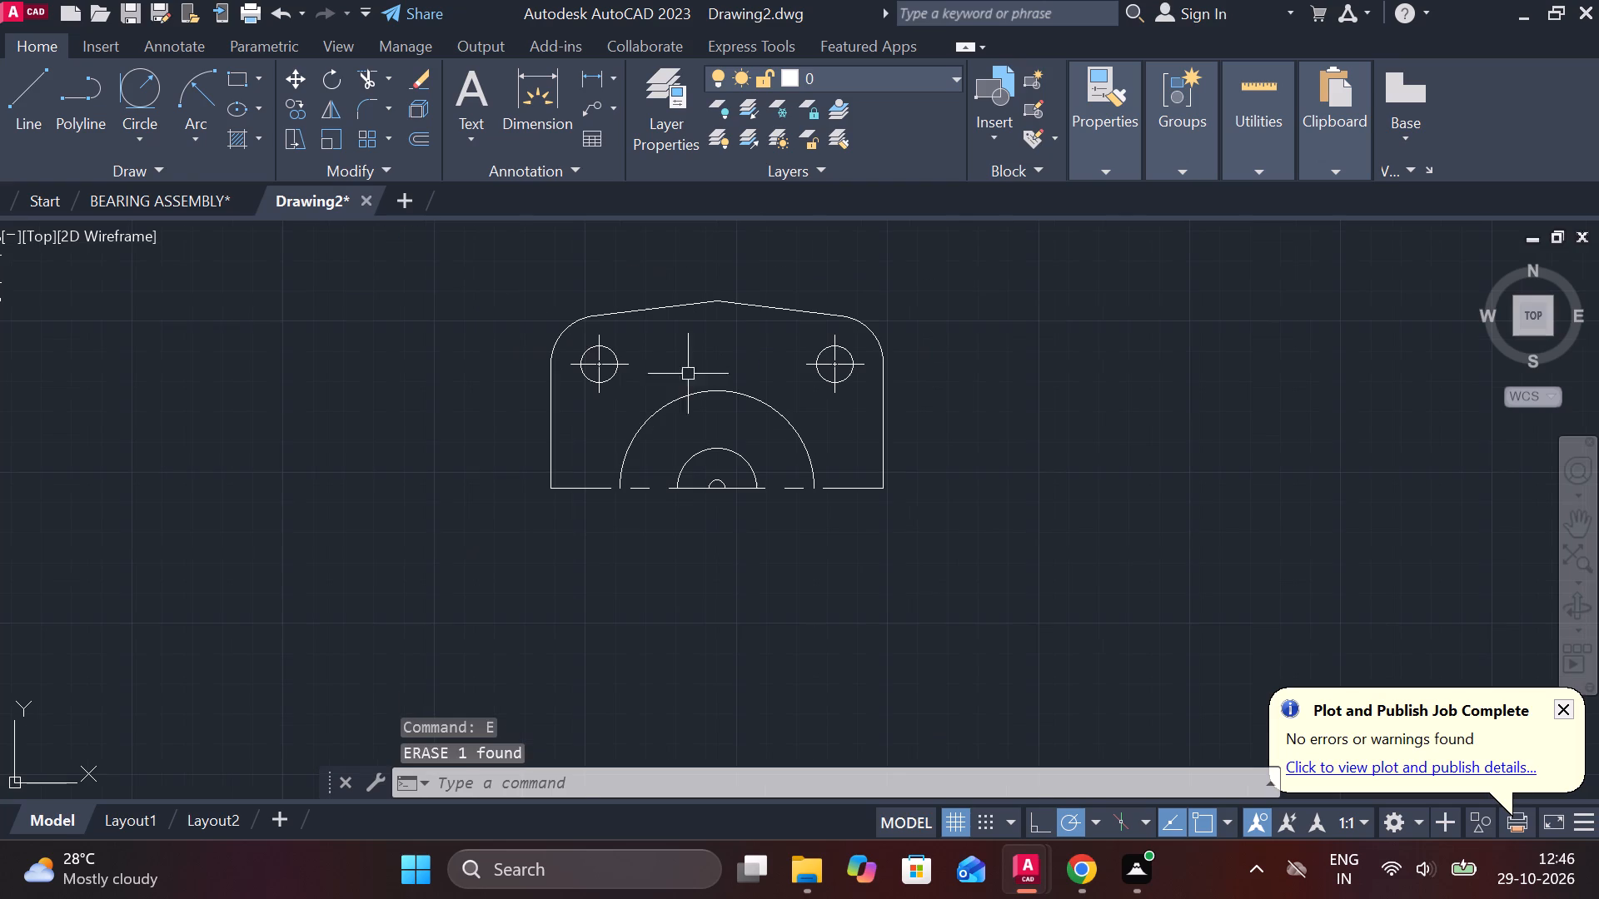
pyautogui.click(478, 270)
pyautogui.click(1000, 539)
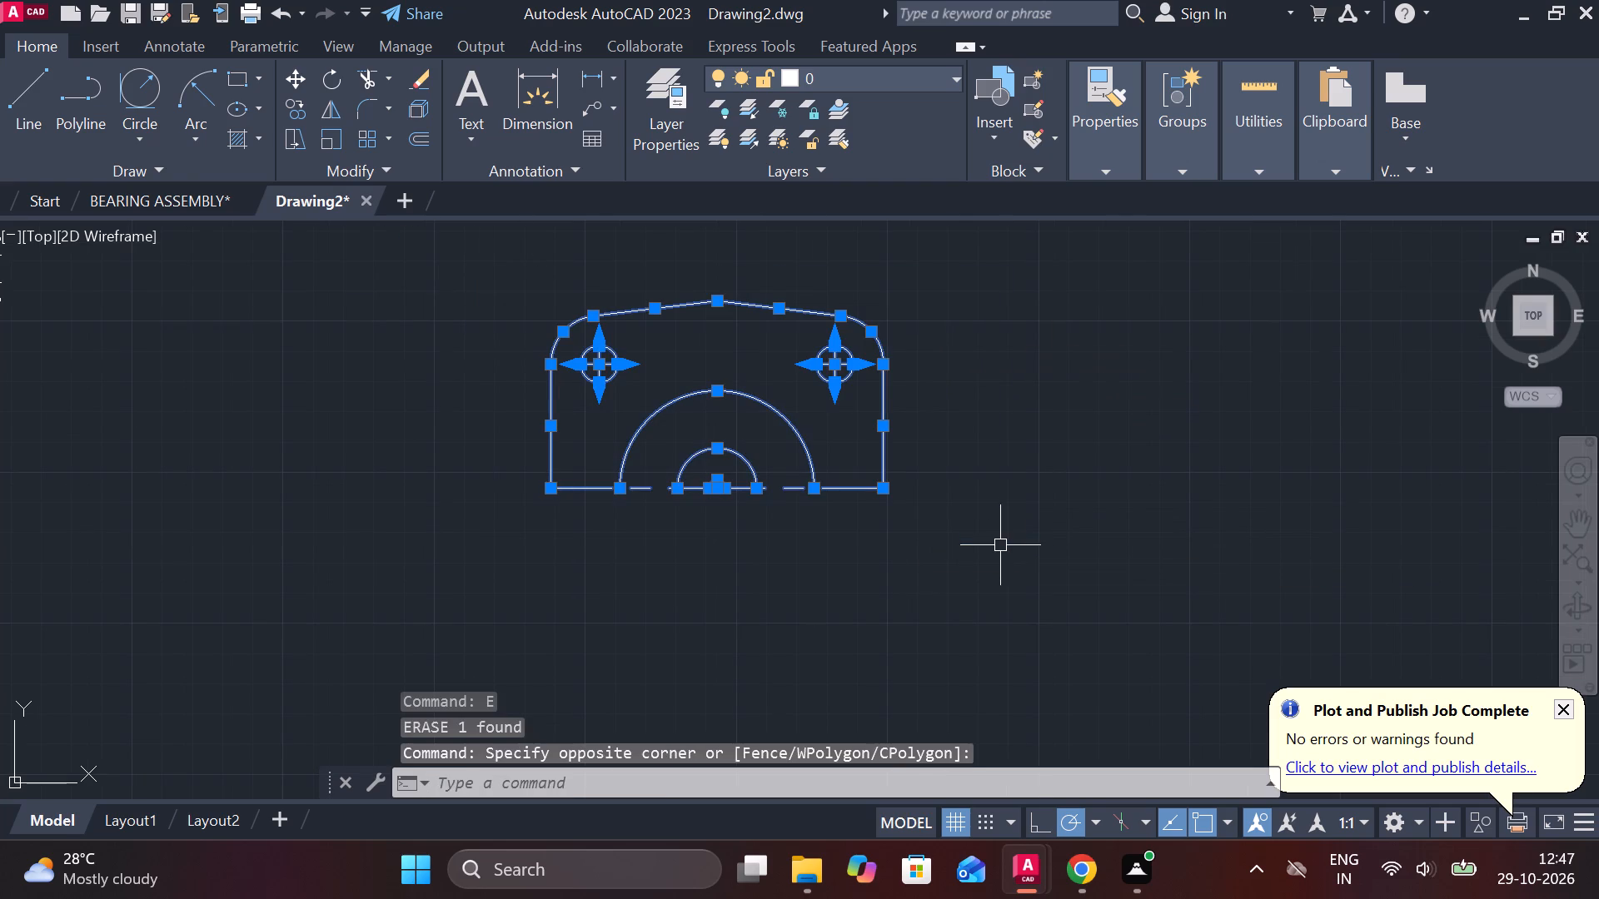
pyautogui.write('MI')
pyautogui.press('Return')
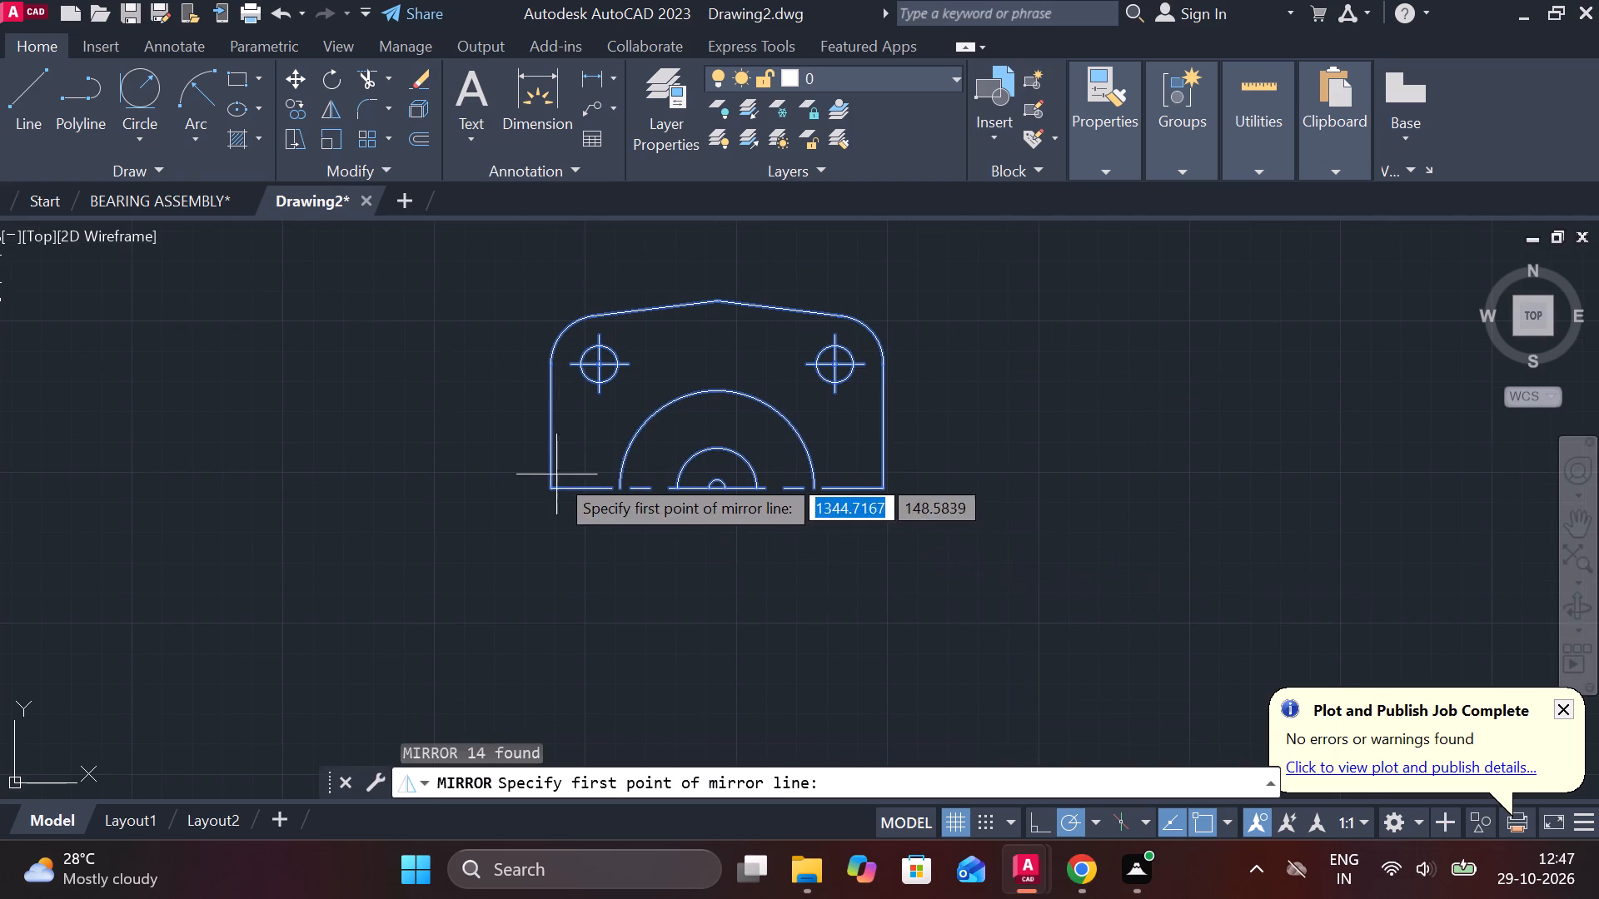
pyautogui.click(547, 479)
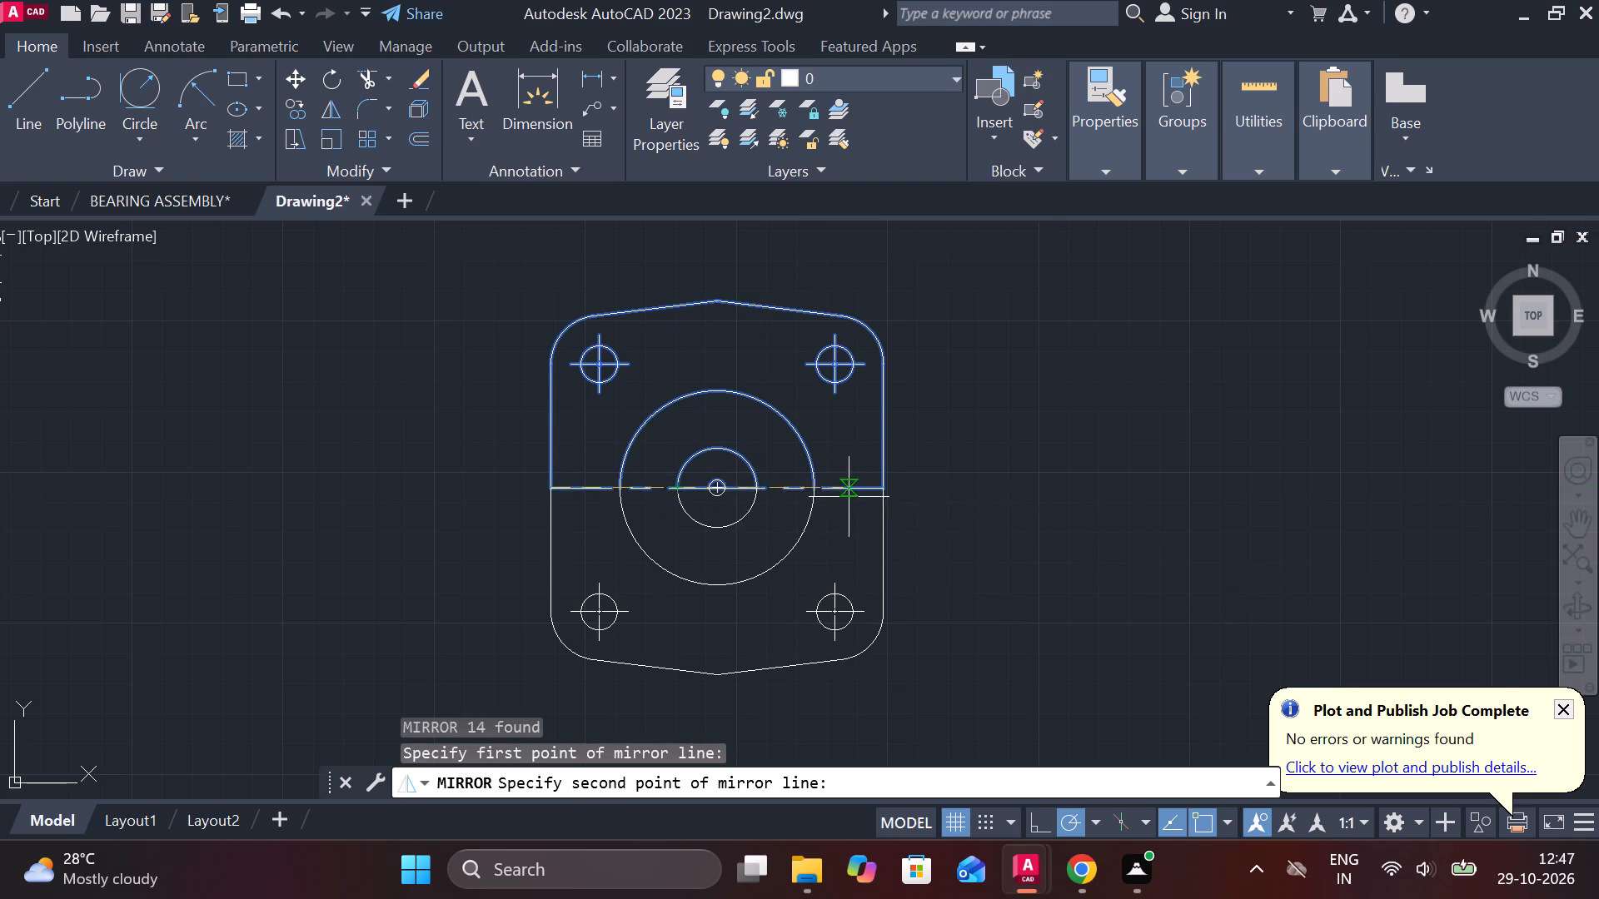
pyautogui.click(884, 489)
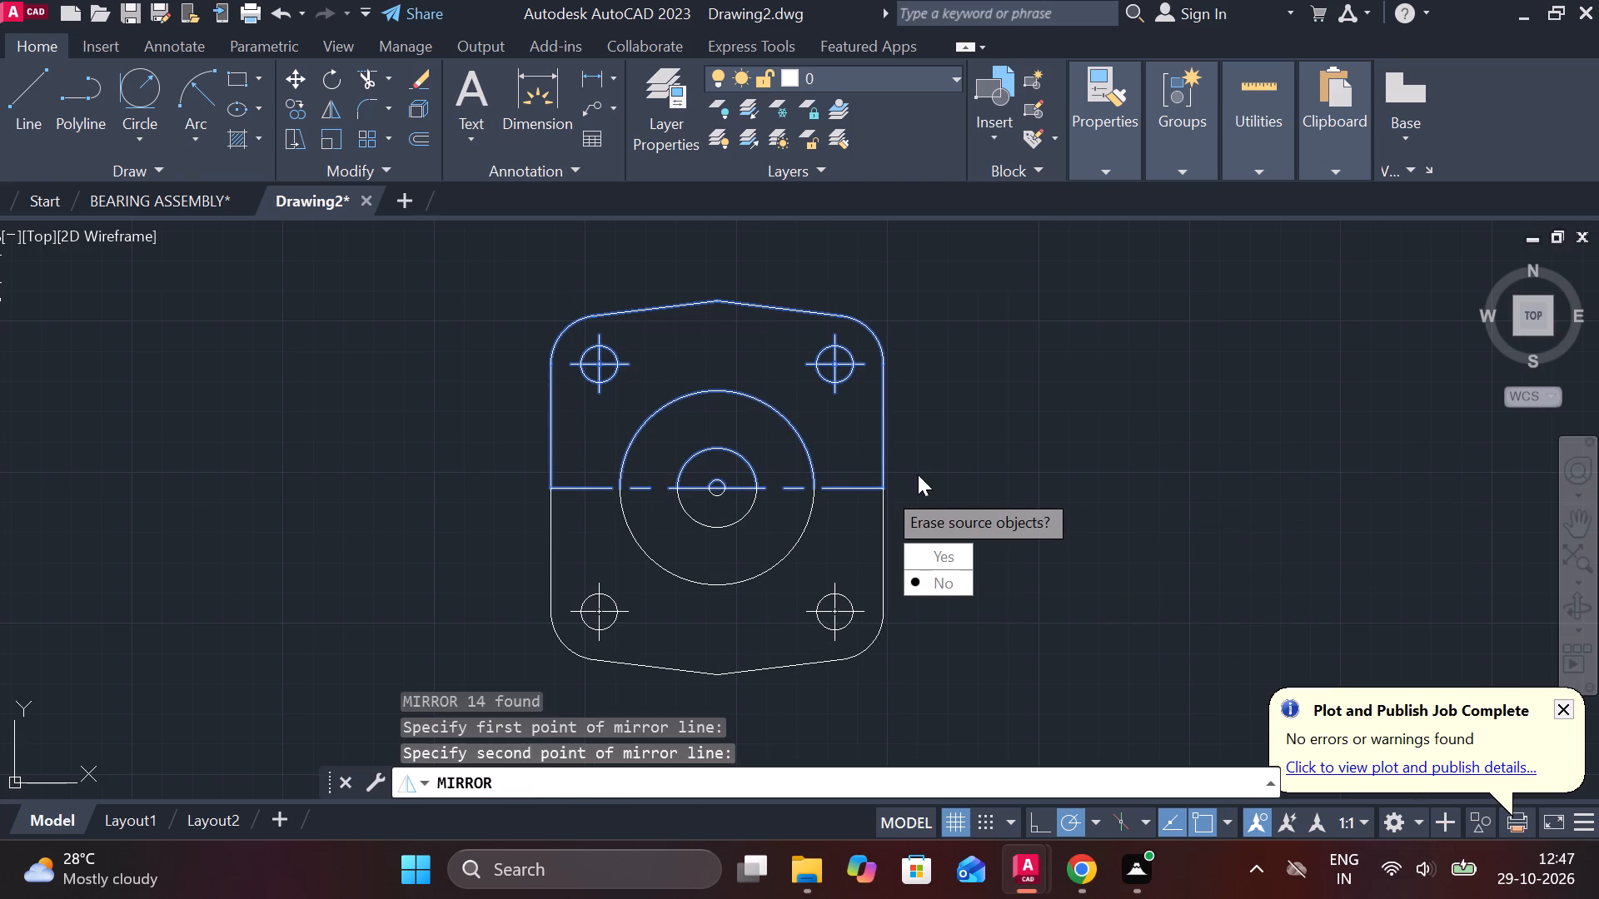
pyautogui.moveTo(936, 574); pyautogui.dragTo(884, 489)
# Erase the duplicate horizontal centreline across the middle of the mirrored plate.
pyautogui.click(793, 483)
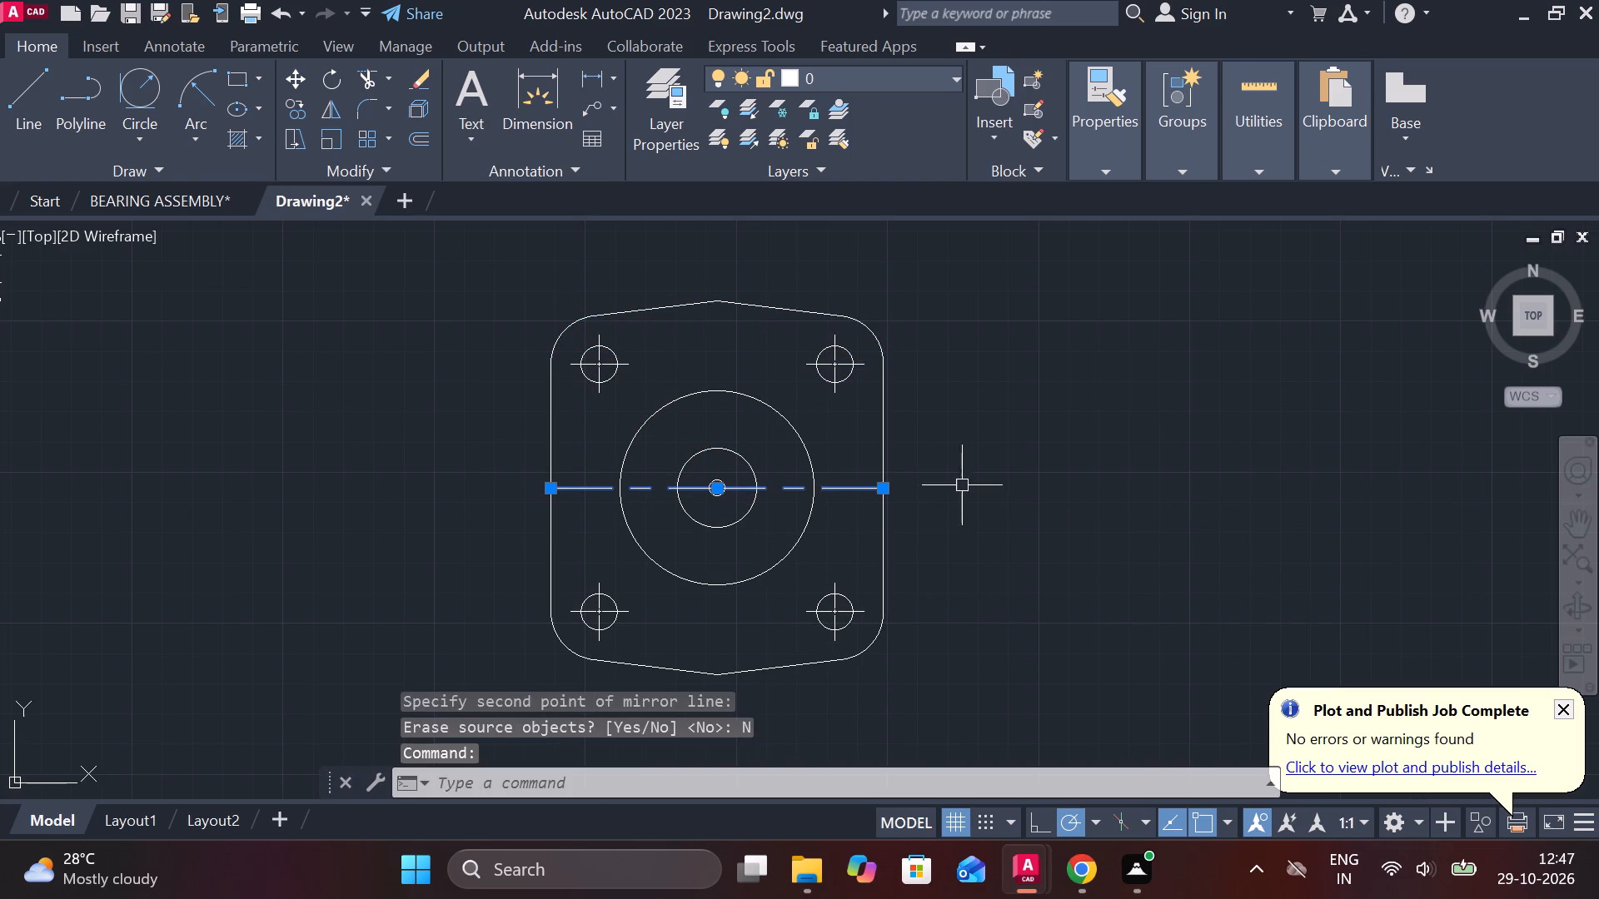
pyautogui.press('e')
pyautogui.press('space')
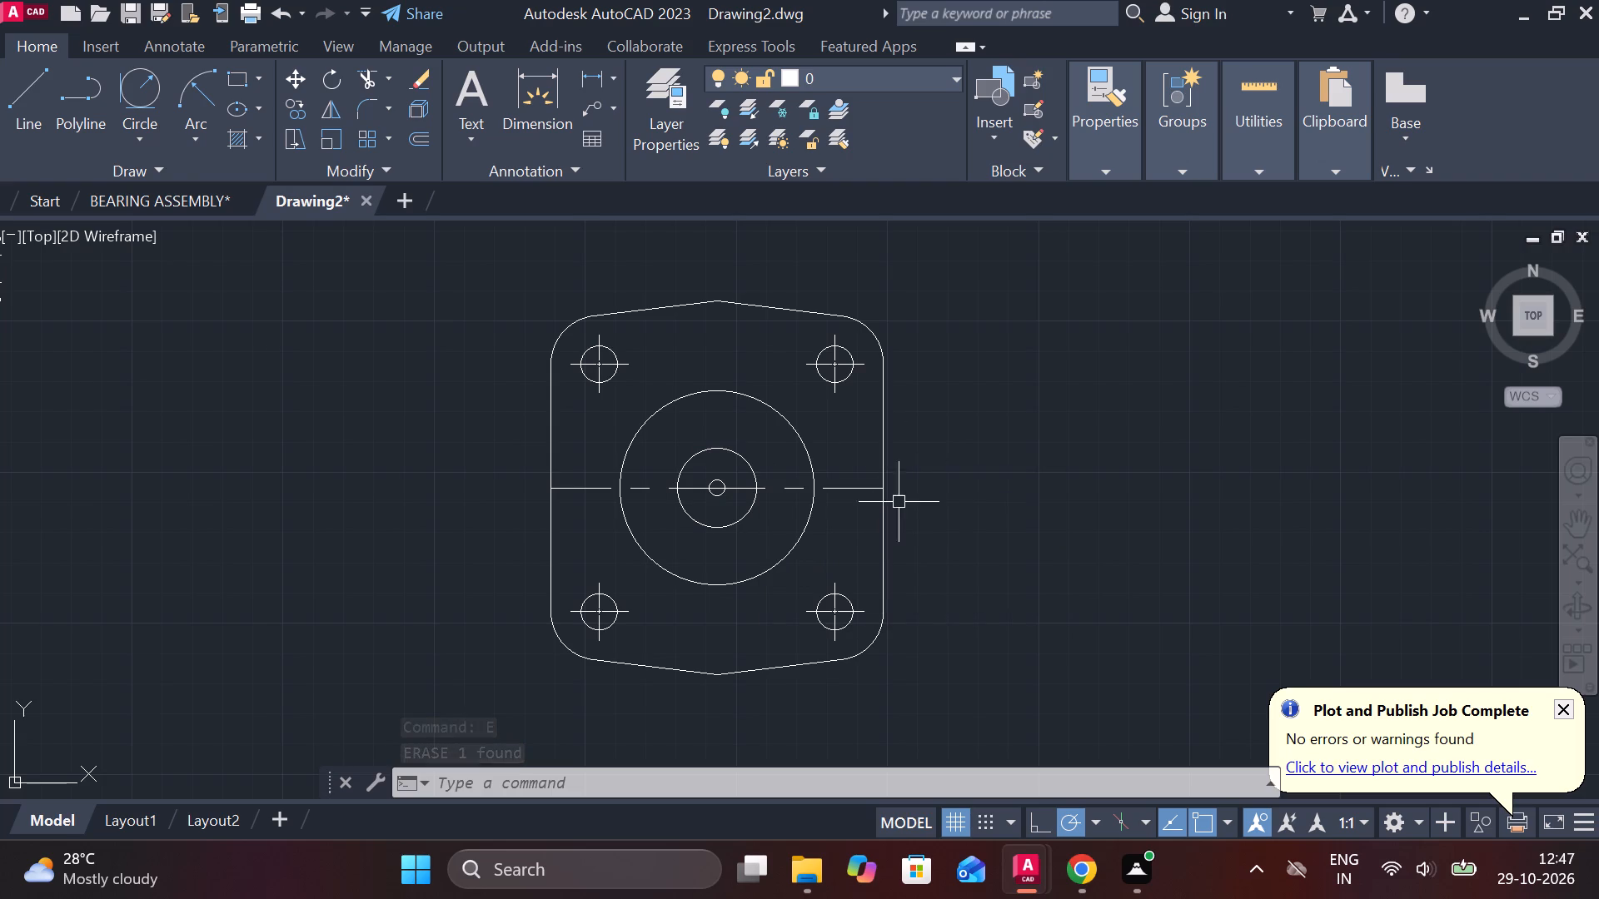
# Erase the upper and lower arcs of all three concentric circles at the plate's centre.
pyautogui.click(795, 425)
pyautogui.click(750, 463)
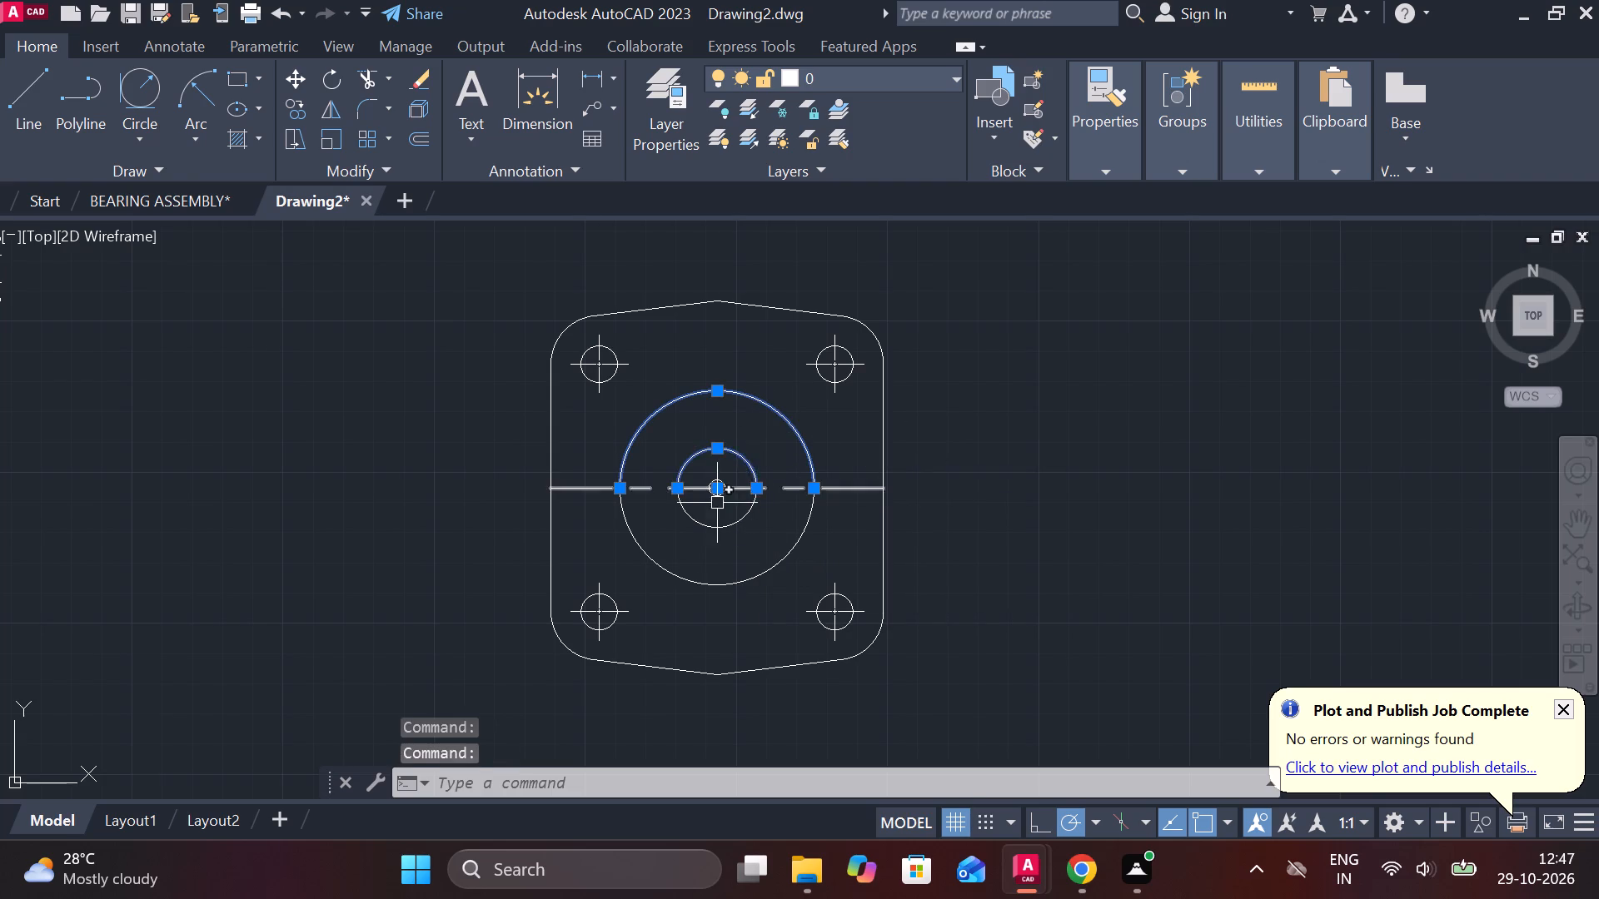
pyautogui.scroll(2, 717, 503)
pyautogui.click(727, 441)
pyautogui.press('e')
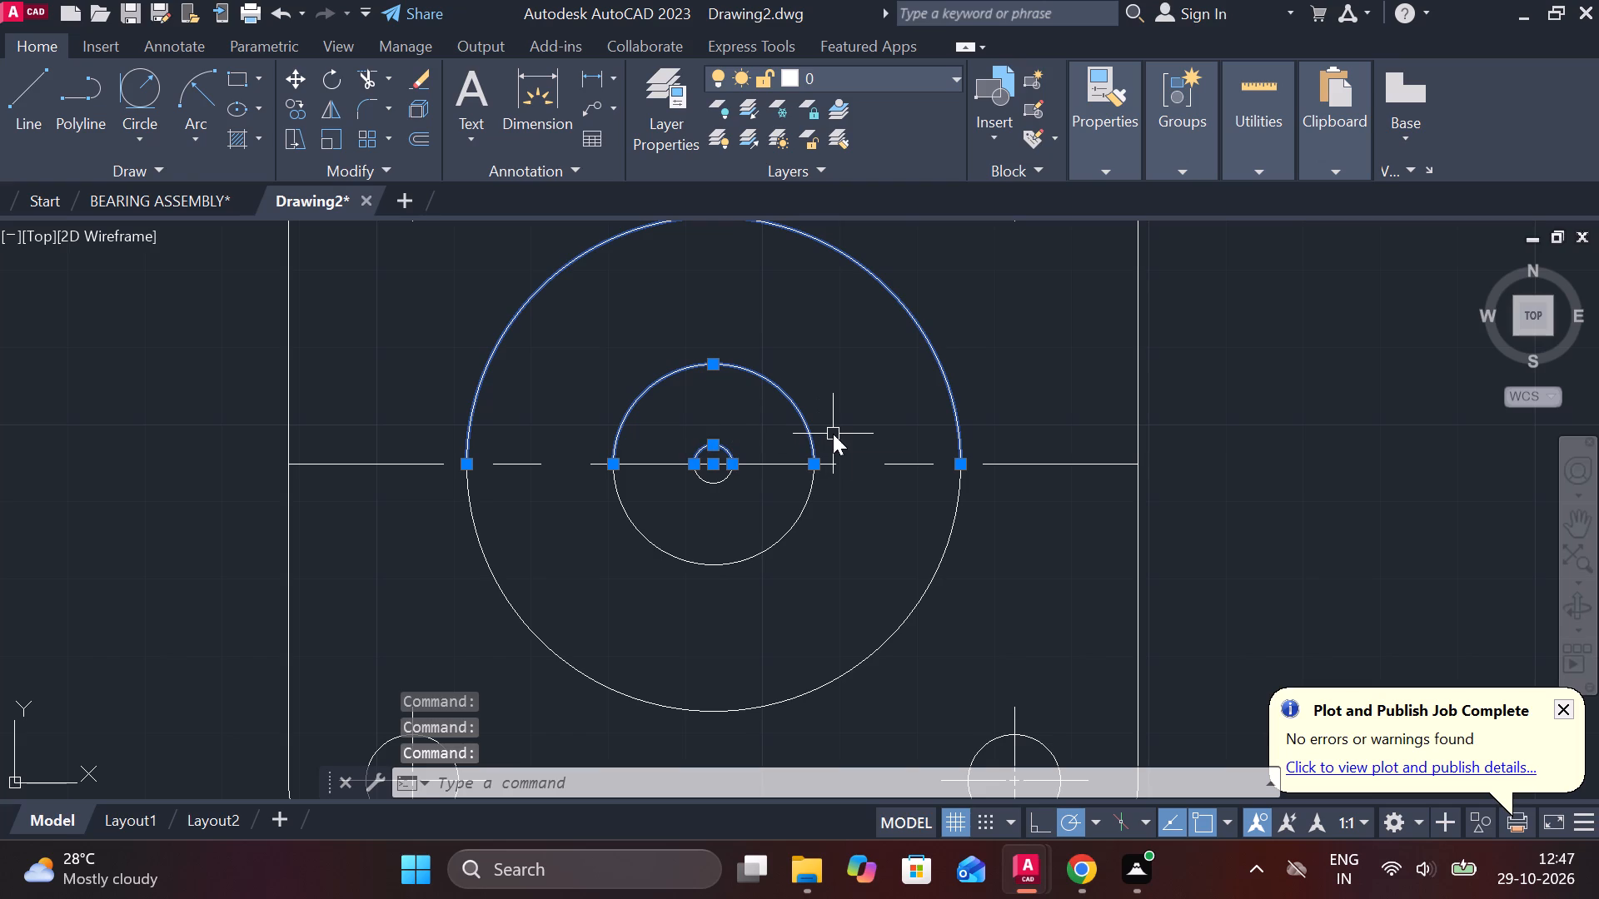
pyautogui.press('space')
pyautogui.scroll(-1, 828, 511)
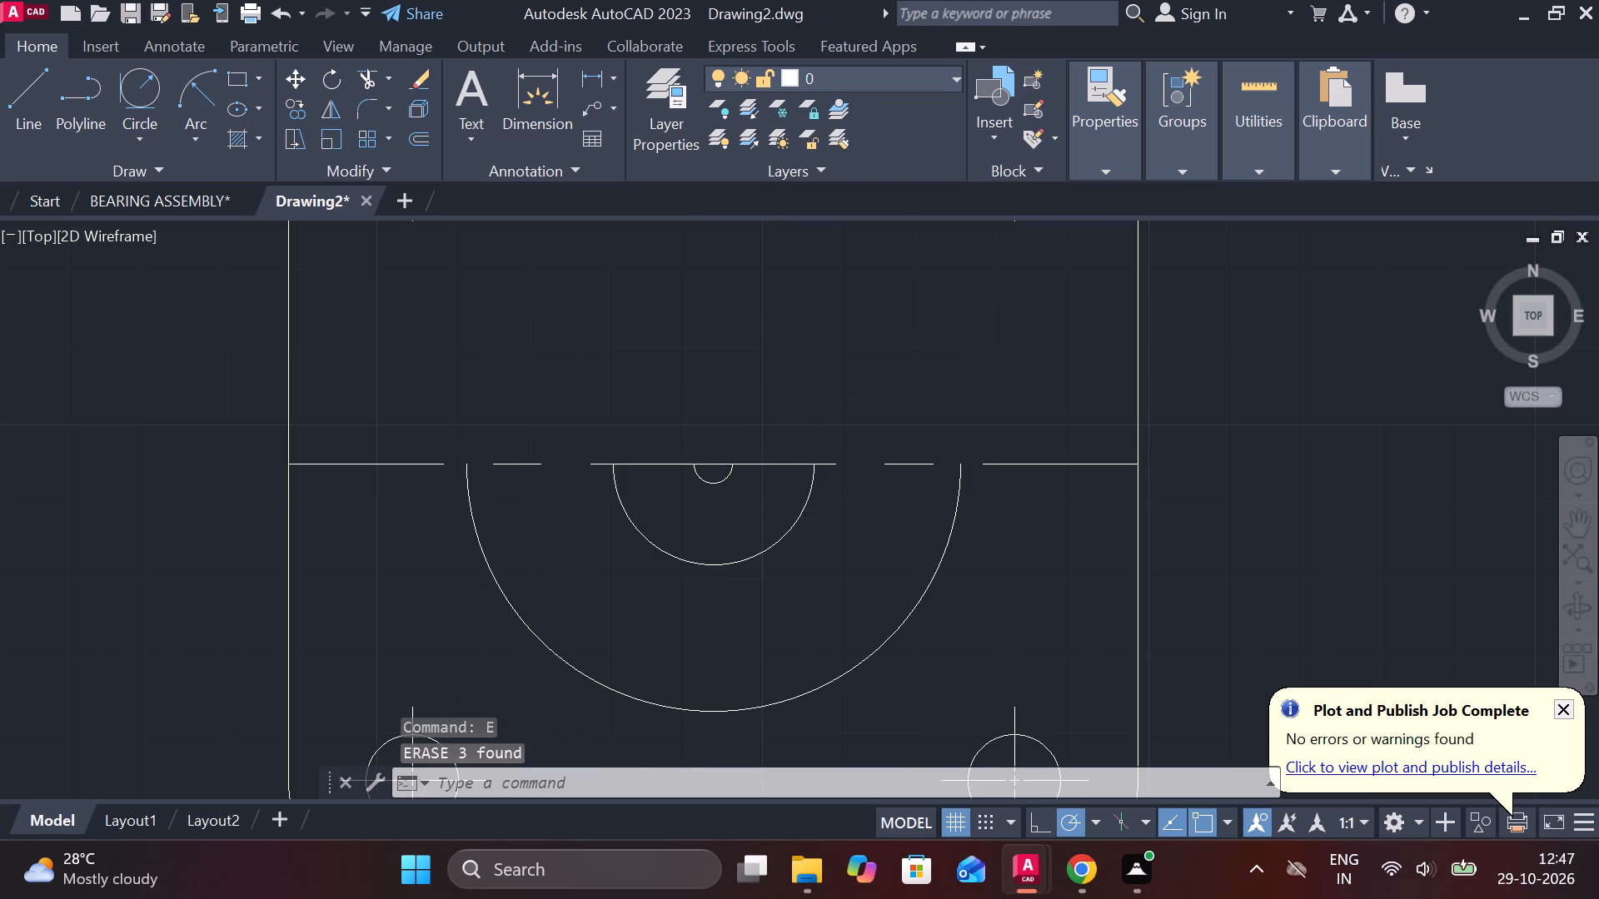
pyautogui.click(828, 622)
pyautogui.click(781, 544)
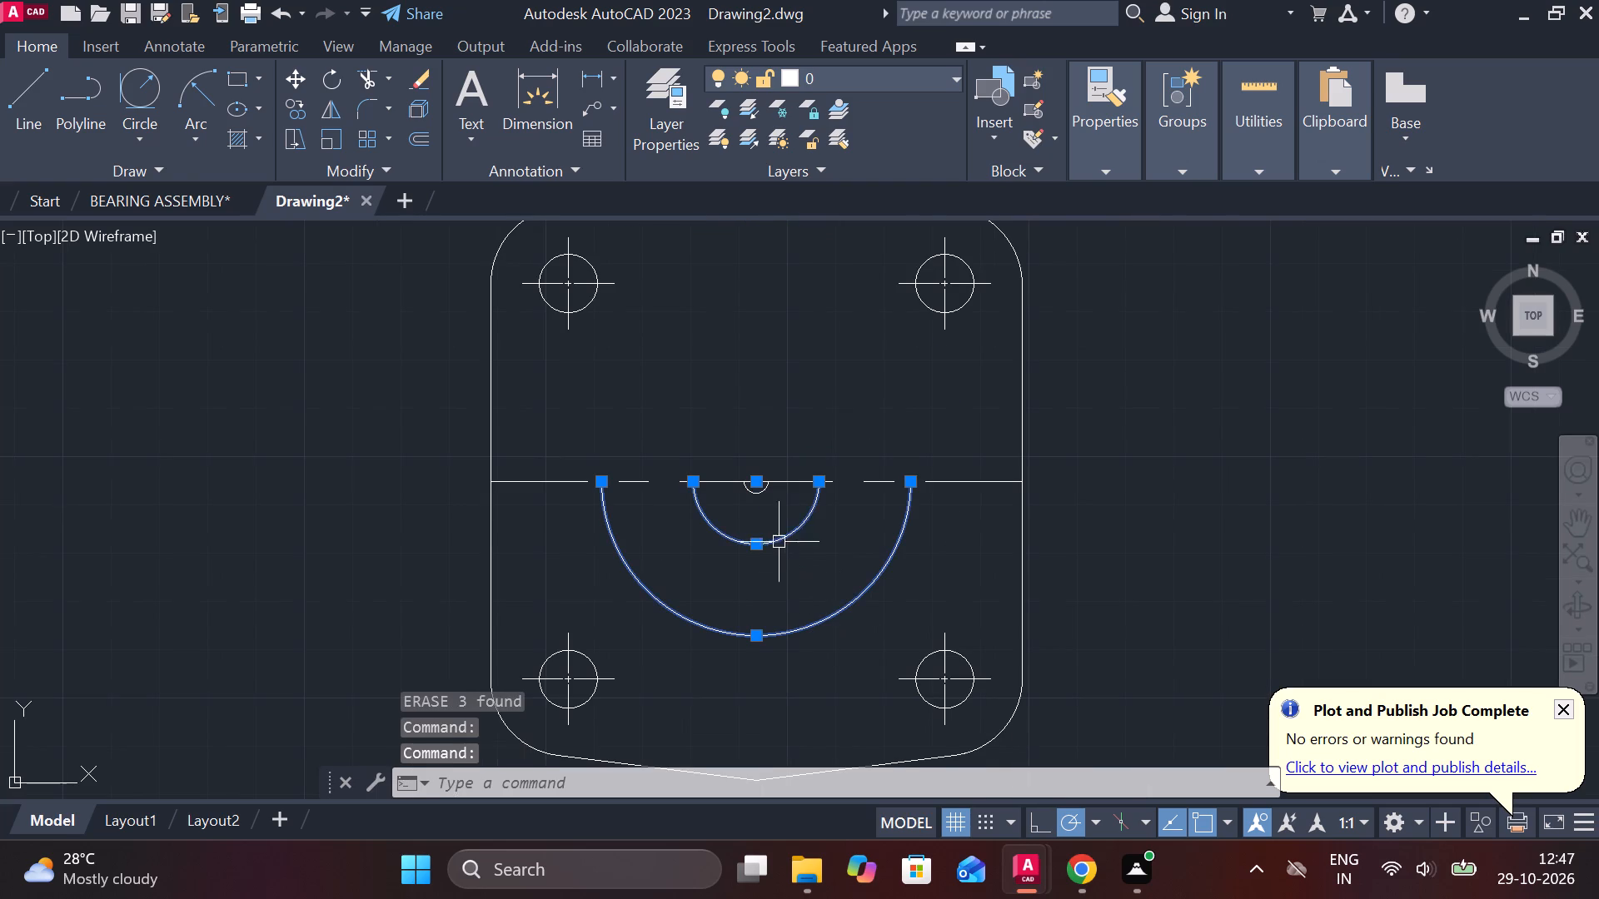
pyautogui.click(760, 499)
pyautogui.write('E')
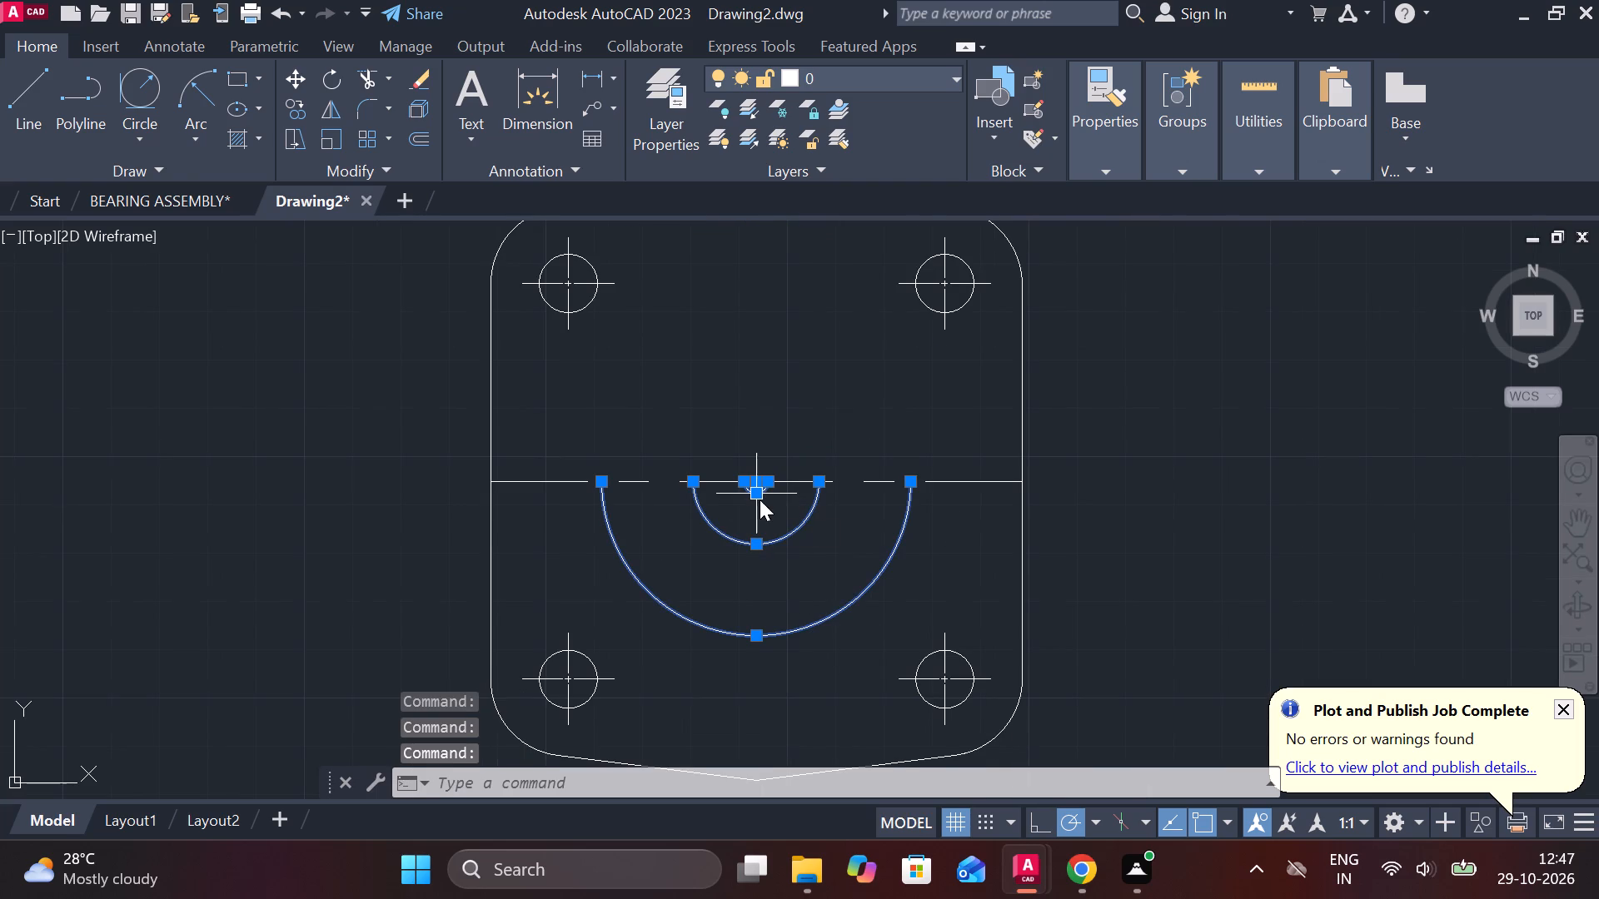
pyautogui.press('space')
# Join the objects of the whole plate view, including its outline and horizontal centreline.
pyautogui.scroll(-2, 760, 499)
pyautogui.click(642, 338)
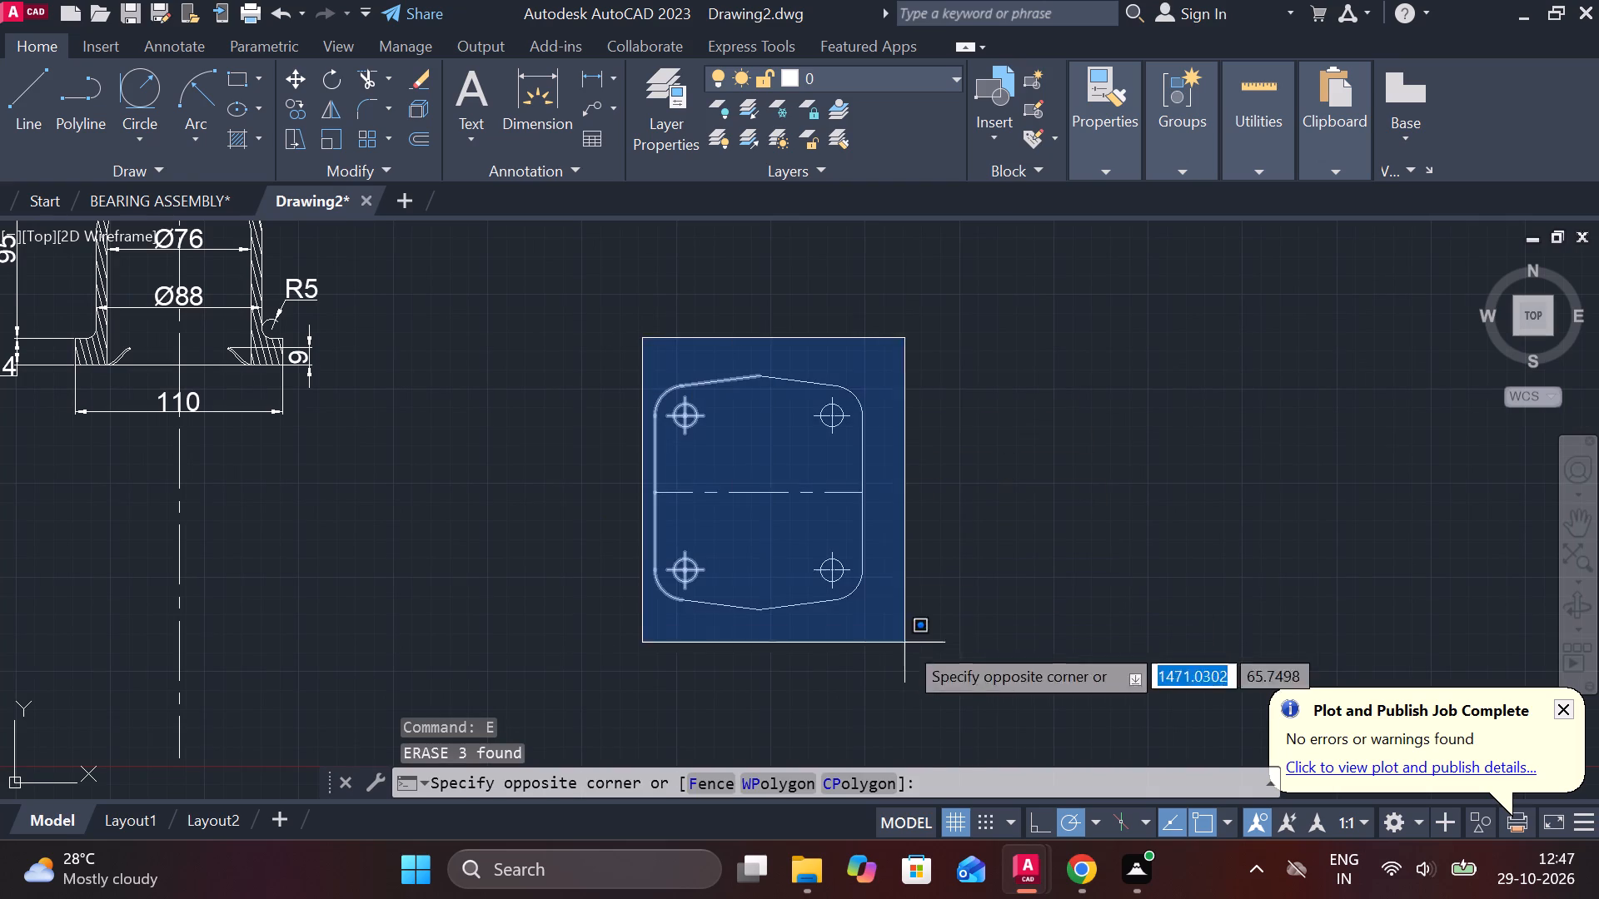
pyautogui.click(951, 653)
pyautogui.press('j')
pyautogui.press('Return')
# Examine the plate outline to check which edges were joined and how the corner arc meets the straight side.
pyautogui.scroll(1, 803, 489)
pyautogui.click(896, 440)
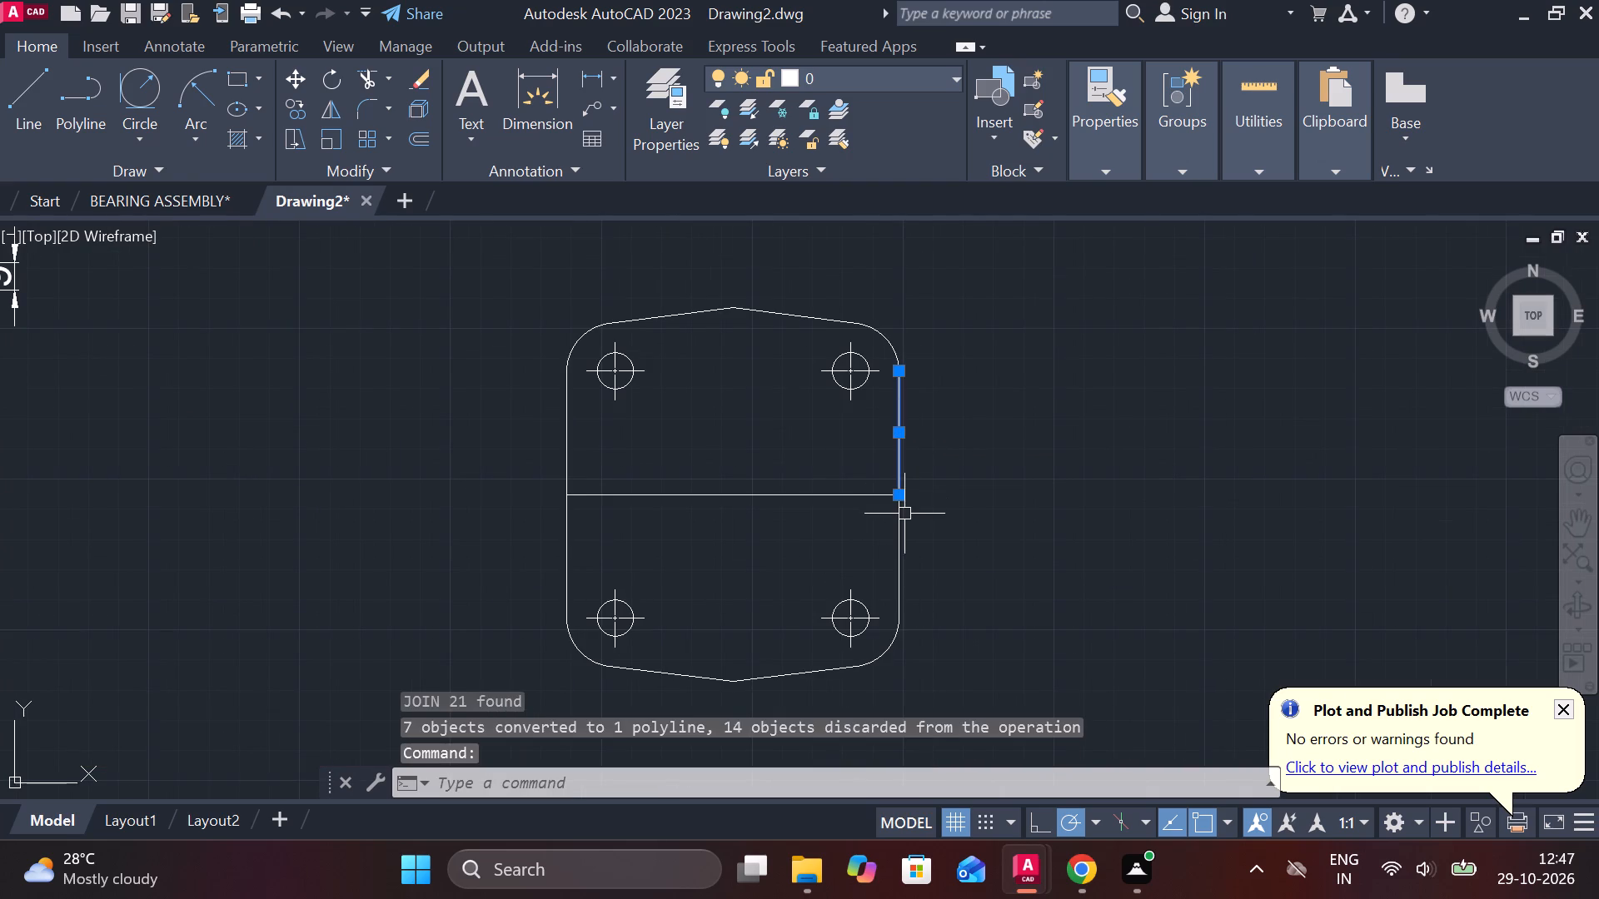
pyautogui.click(904, 514)
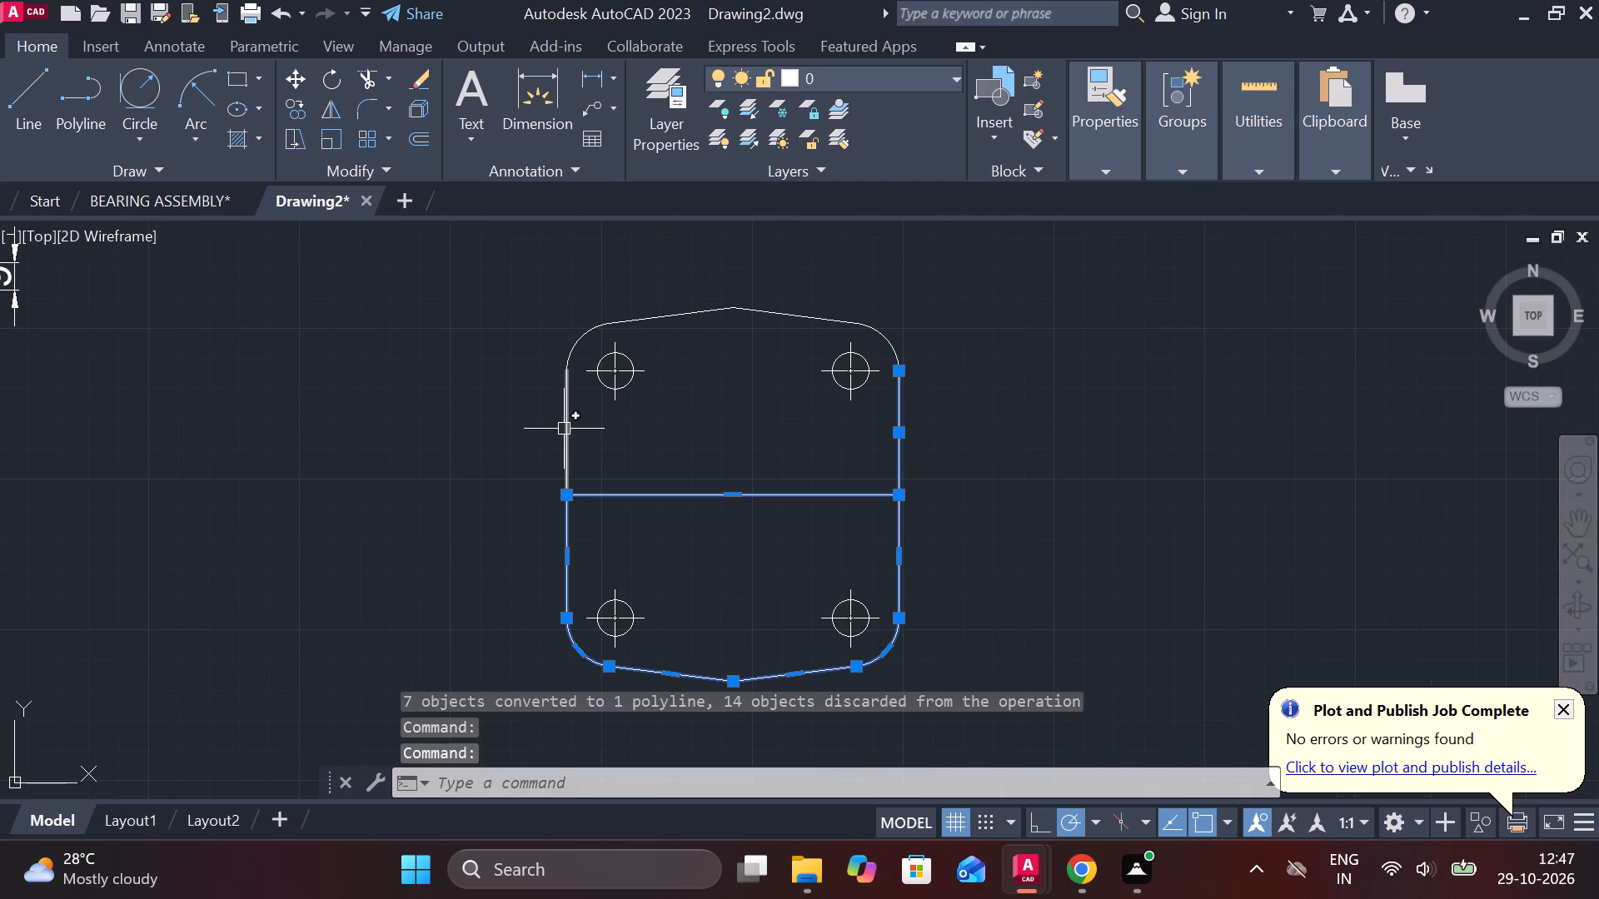
pyautogui.click(563, 429)
pyautogui.press('Escape')
pyautogui.scroll(4, 903, 372)
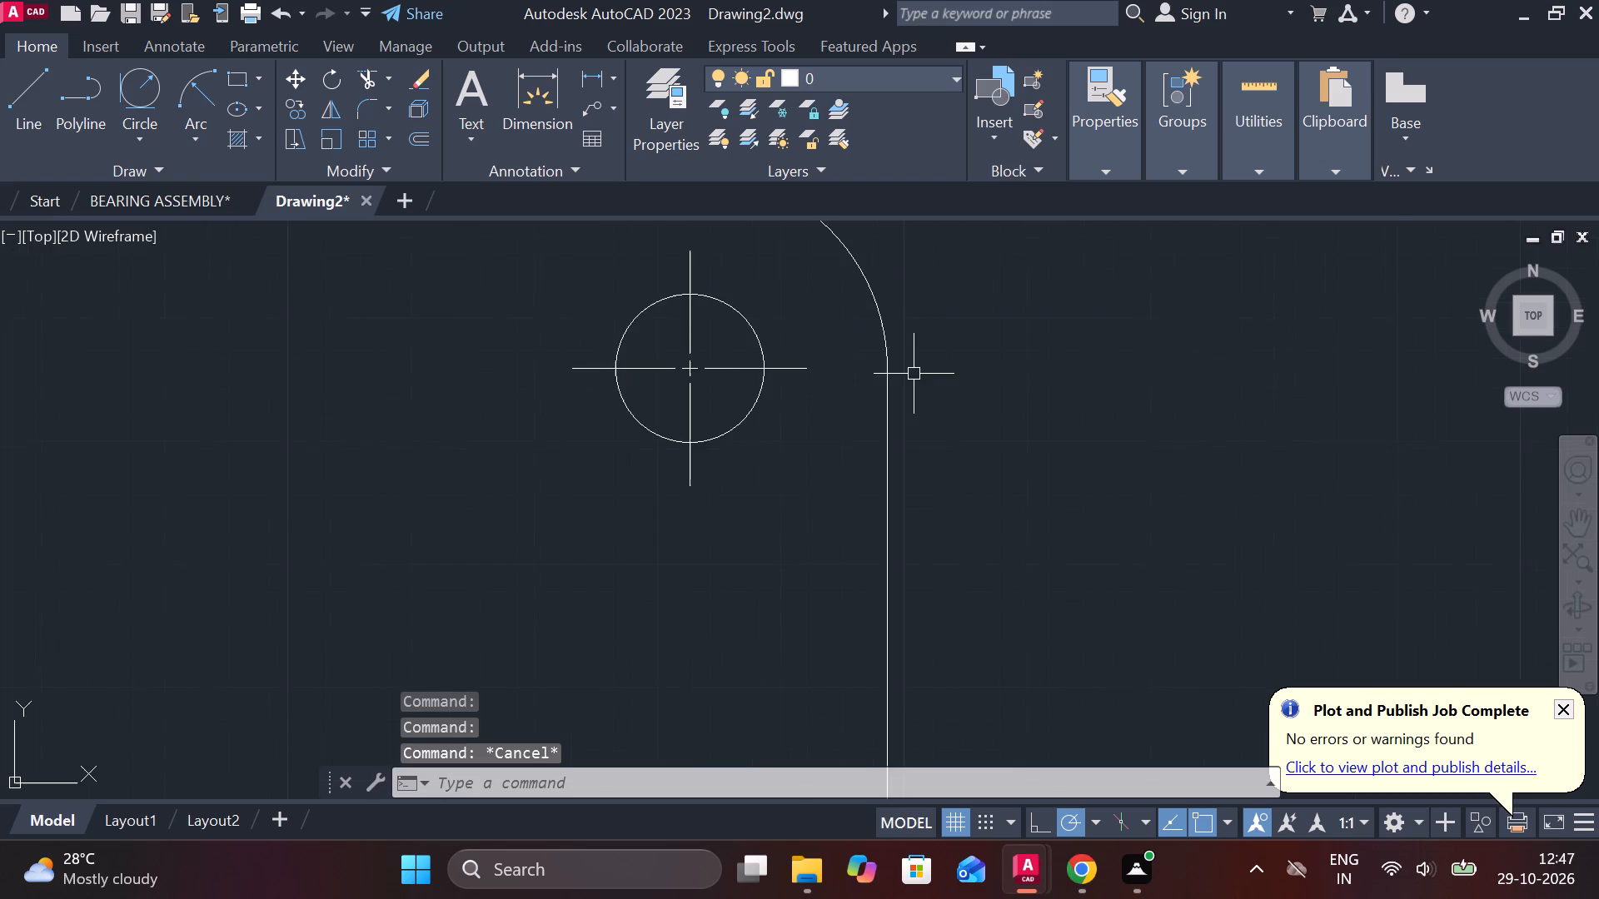
pyautogui.scroll(-3, 908, 347)
pyautogui.scroll(7, 897, 353)
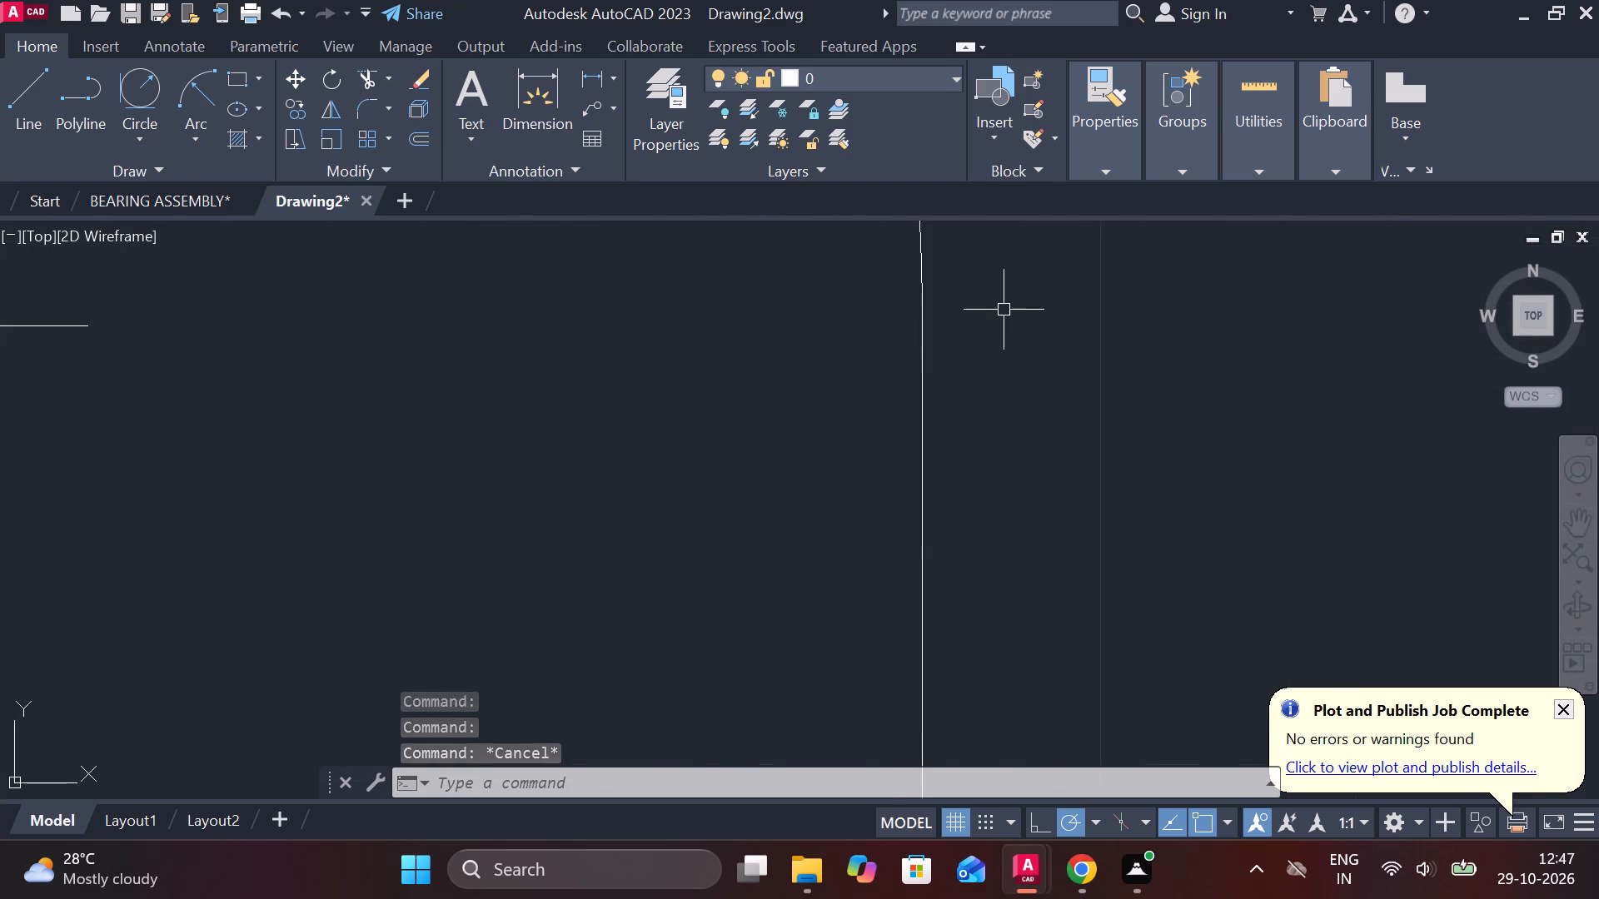
pyautogui.scroll(-3, 1011, 316)
pyautogui.scroll(2, 934, 266)
pyautogui.scroll(2, 1110, 297)
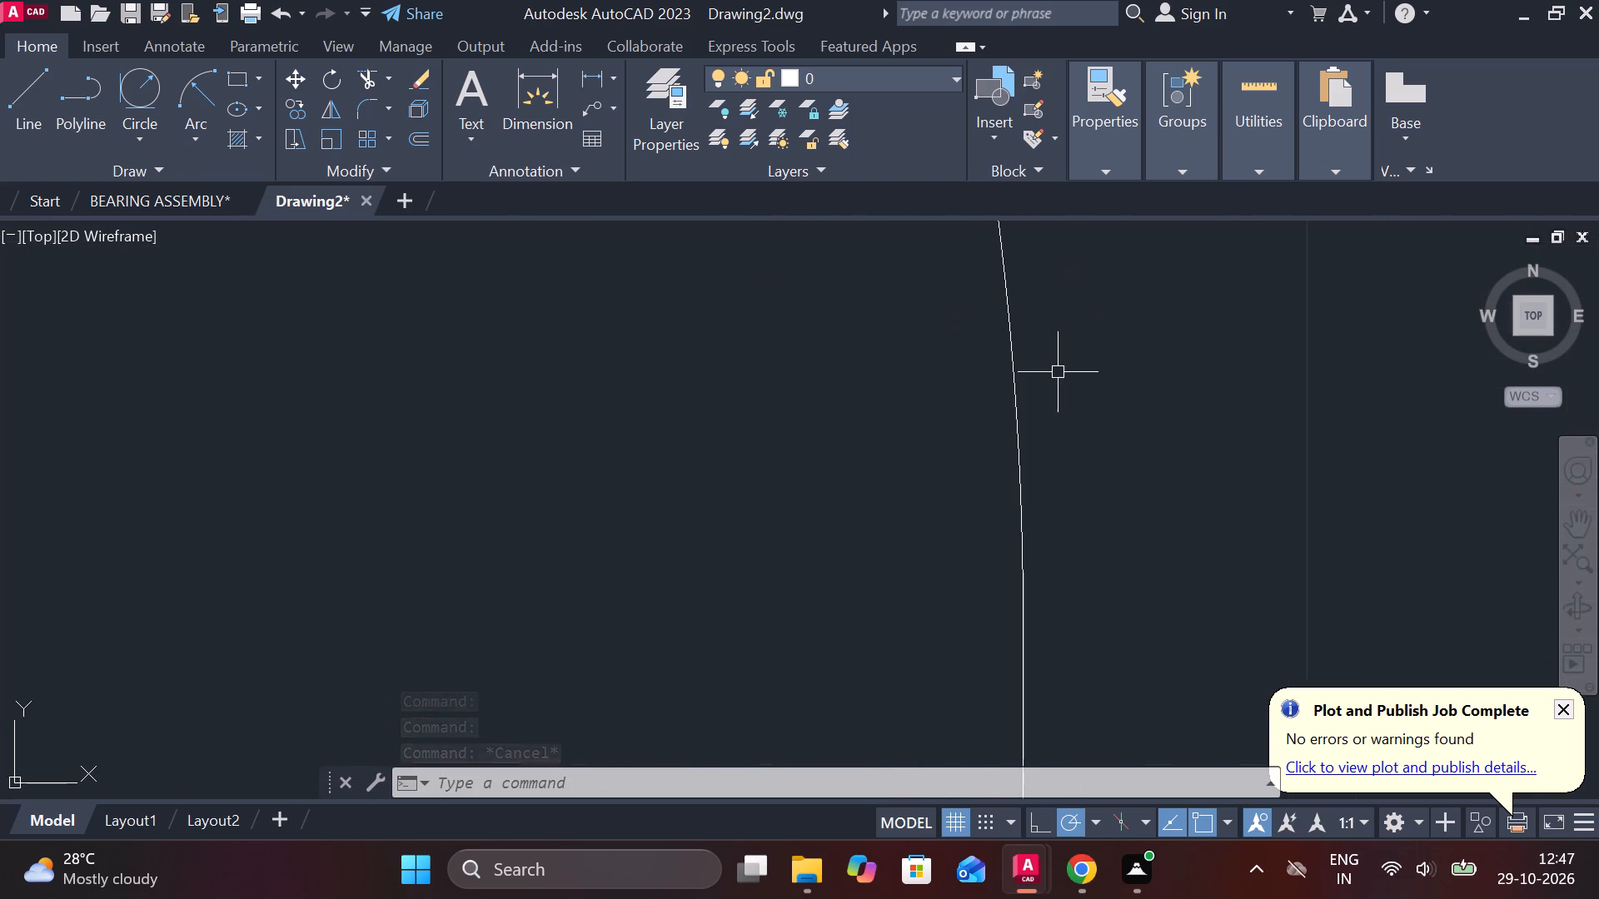
pyautogui.scroll(-8, 1054, 379)
pyautogui.moveTo(1078, 454); pyautogui.dragTo(837, 353, button='middle')
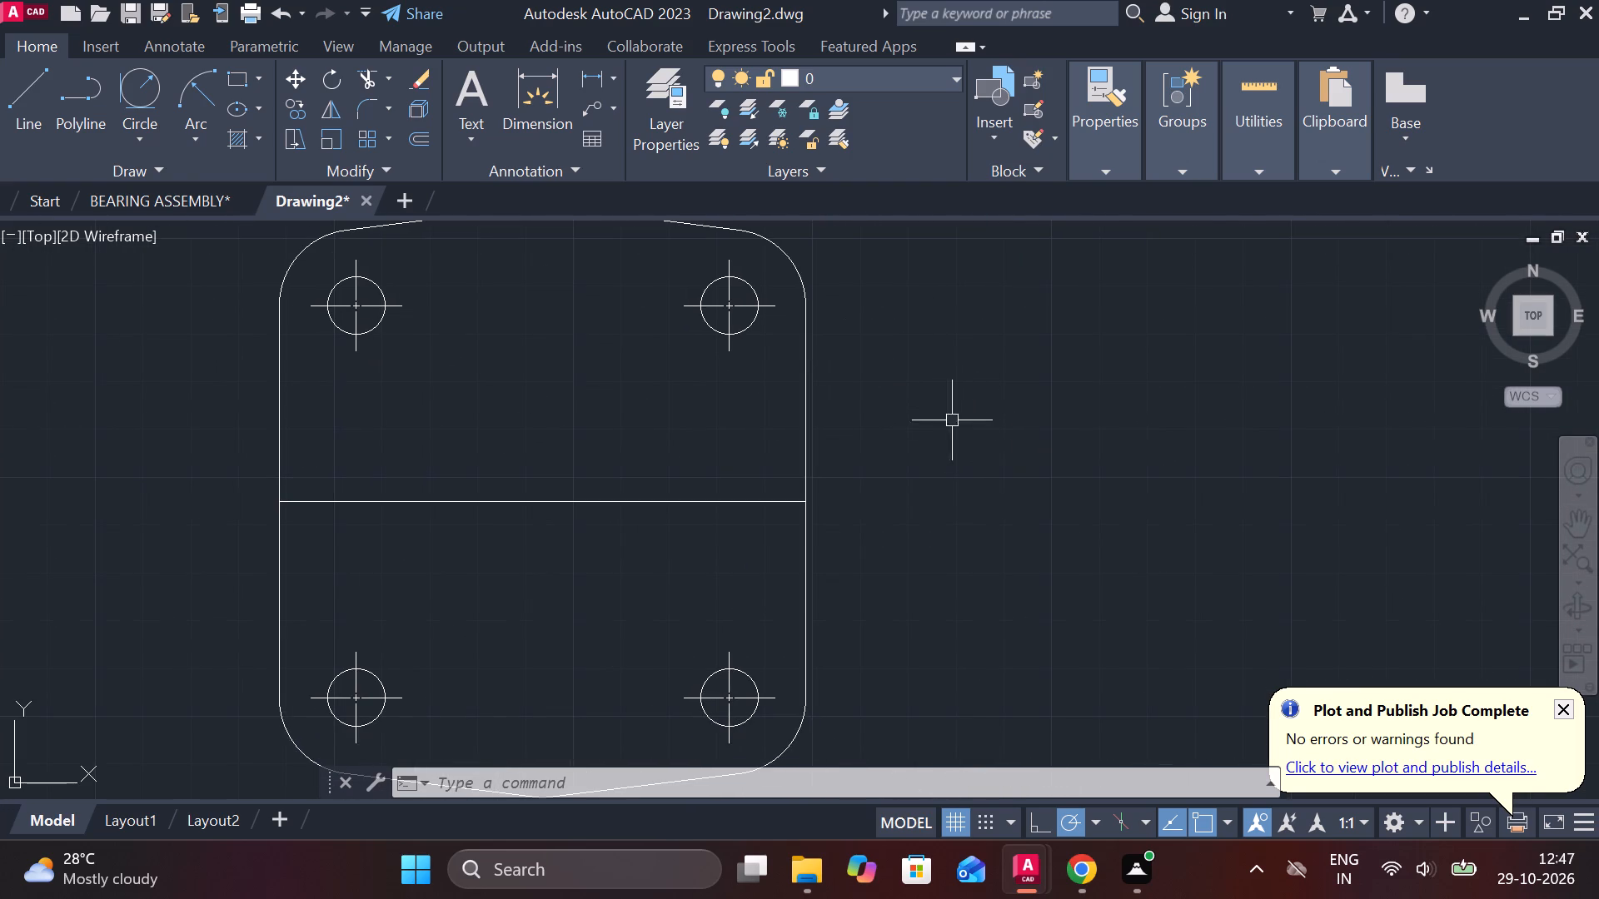
pyautogui.scroll(-1, 952, 420)
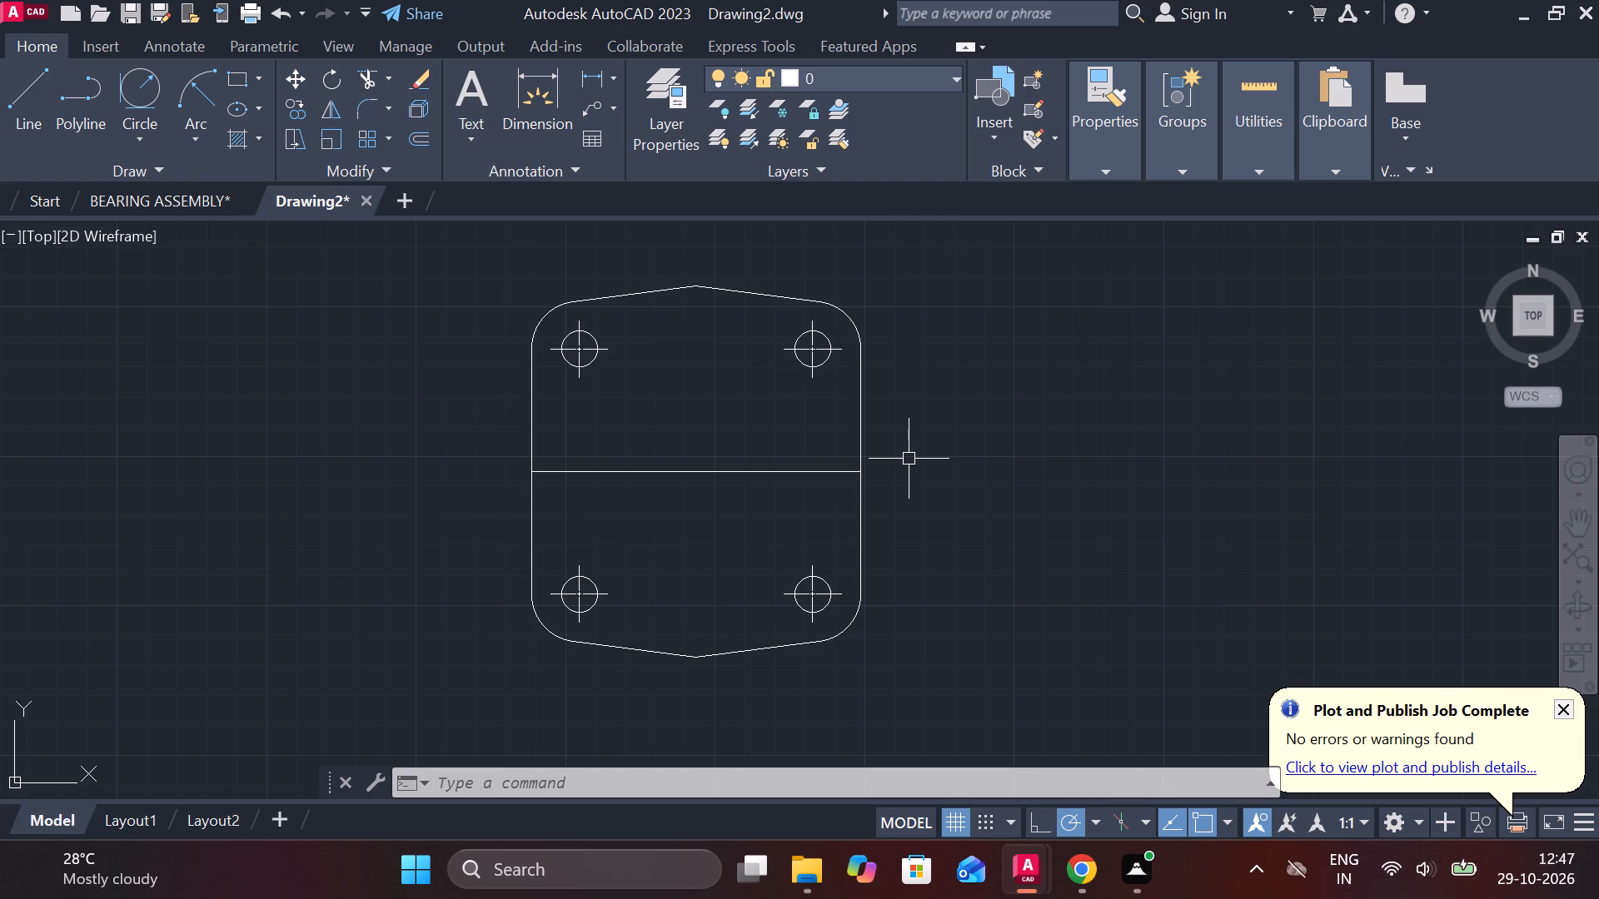
pyautogui.press('Escape')
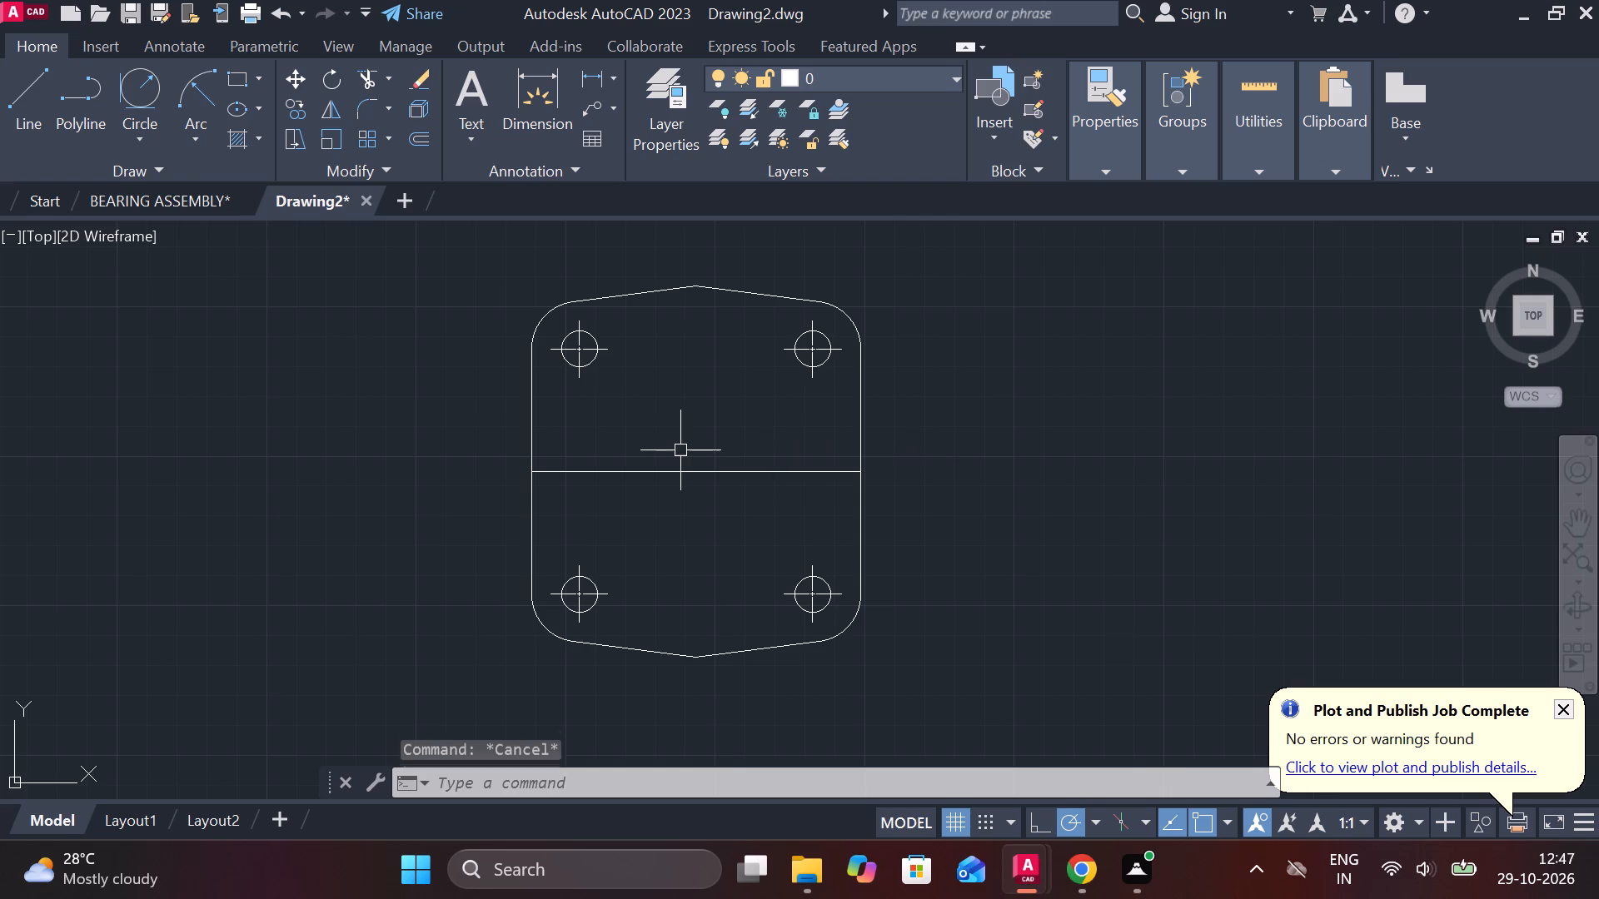
# Draw a 76 mm diameter circle centred on the midpoint of the plate's horizontal centreline.
pyautogui.write('C')
pyautogui.press('space')
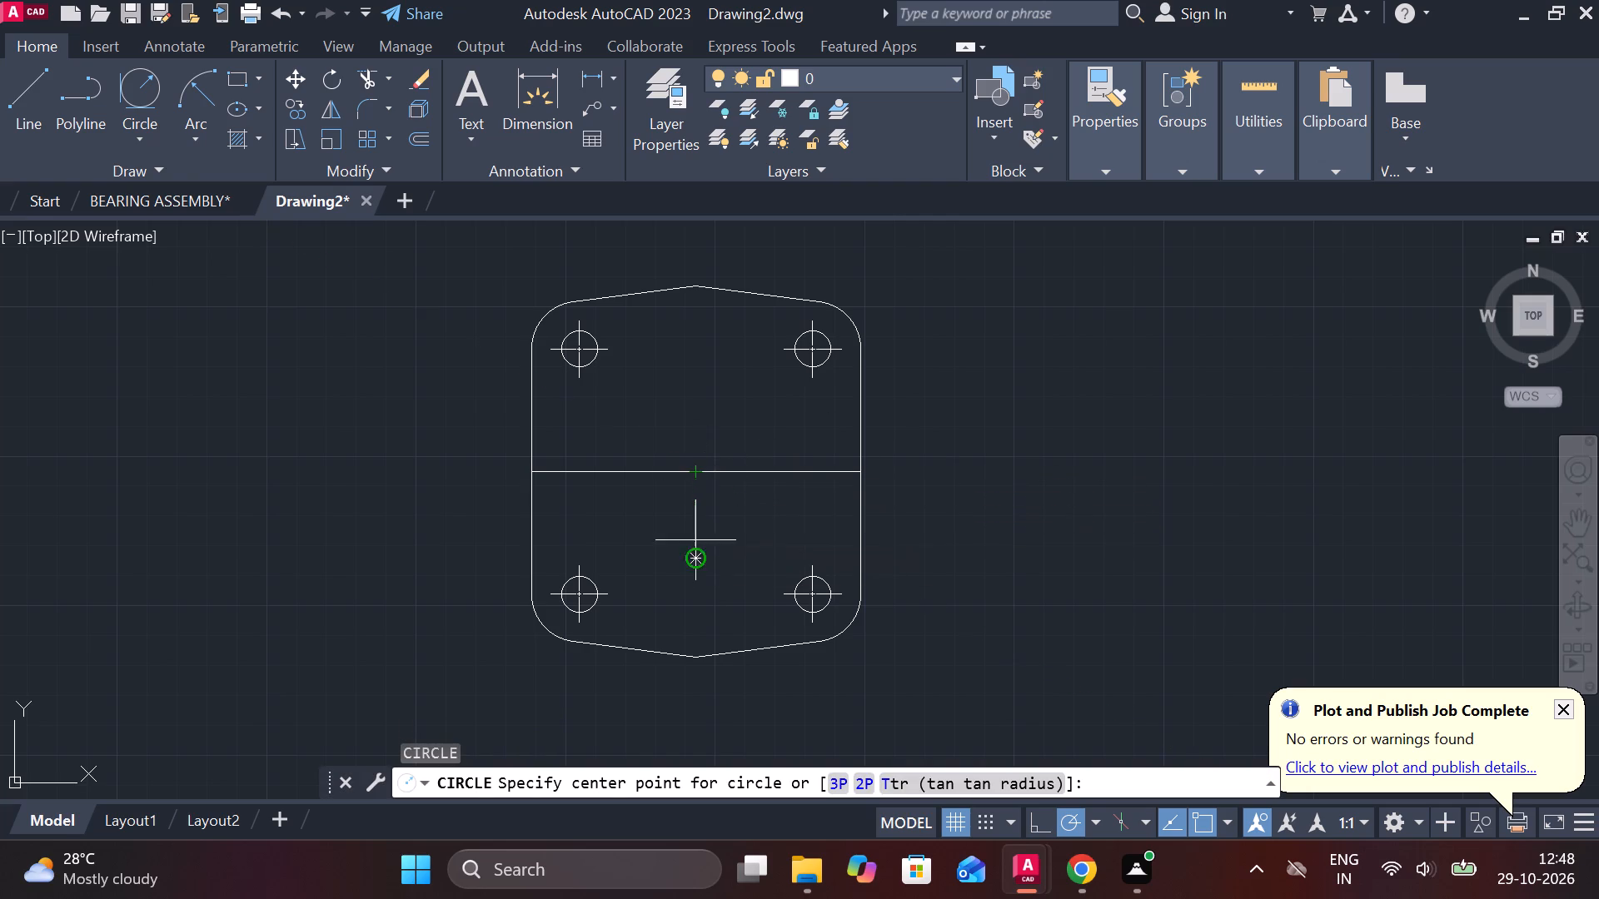
pyautogui.click(701, 475)
pyautogui.write('D')
pyautogui.press('space')
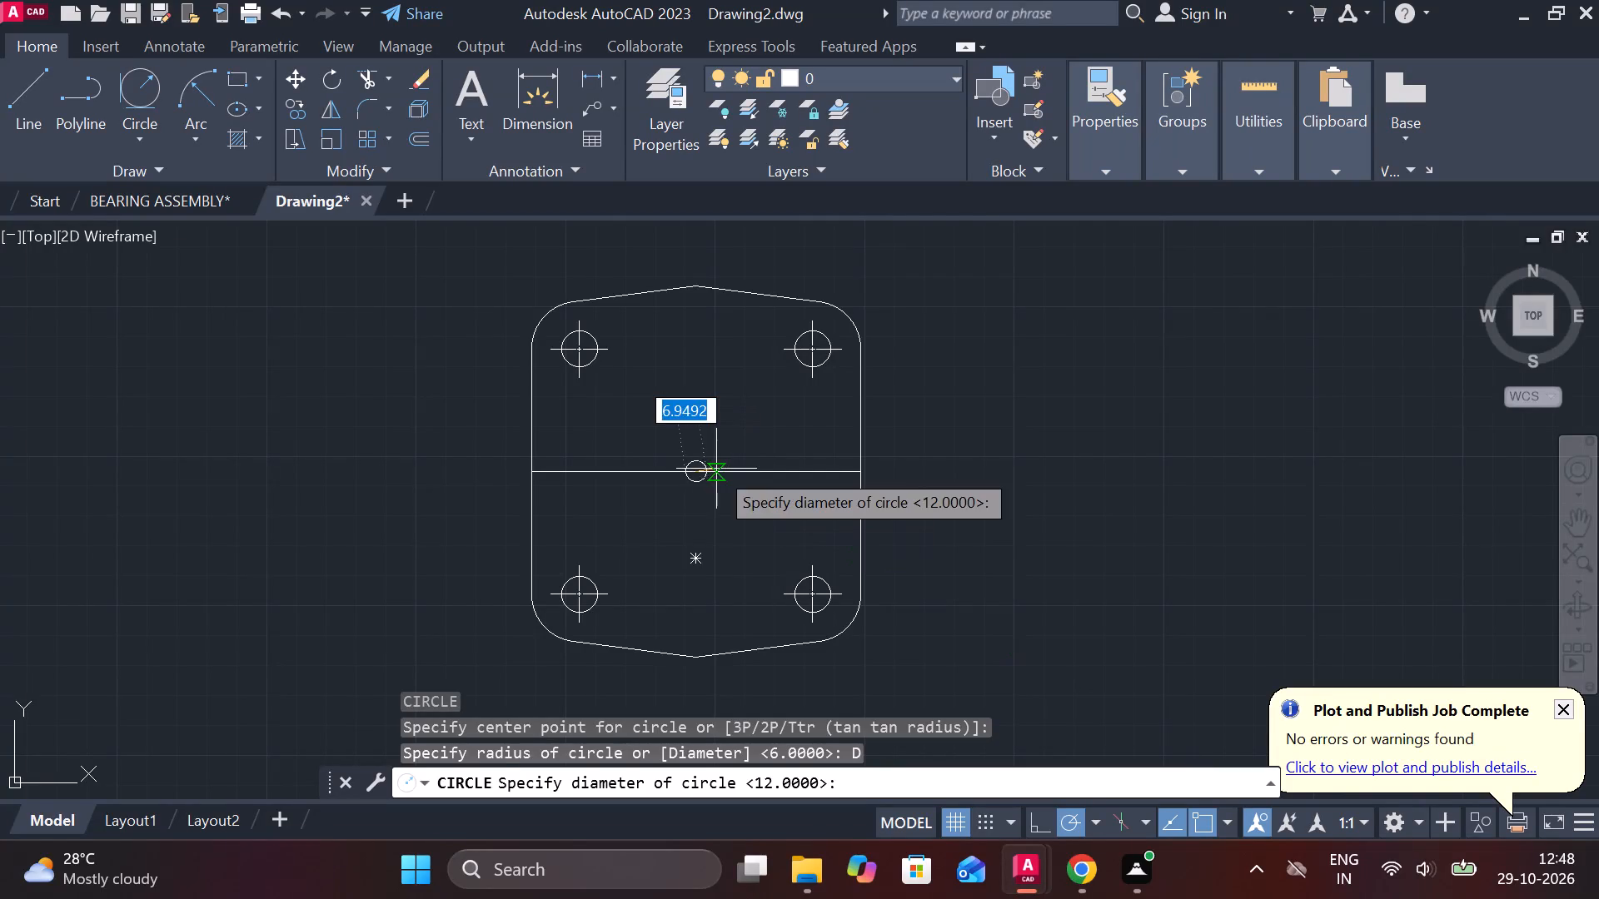
pyautogui.write('D')
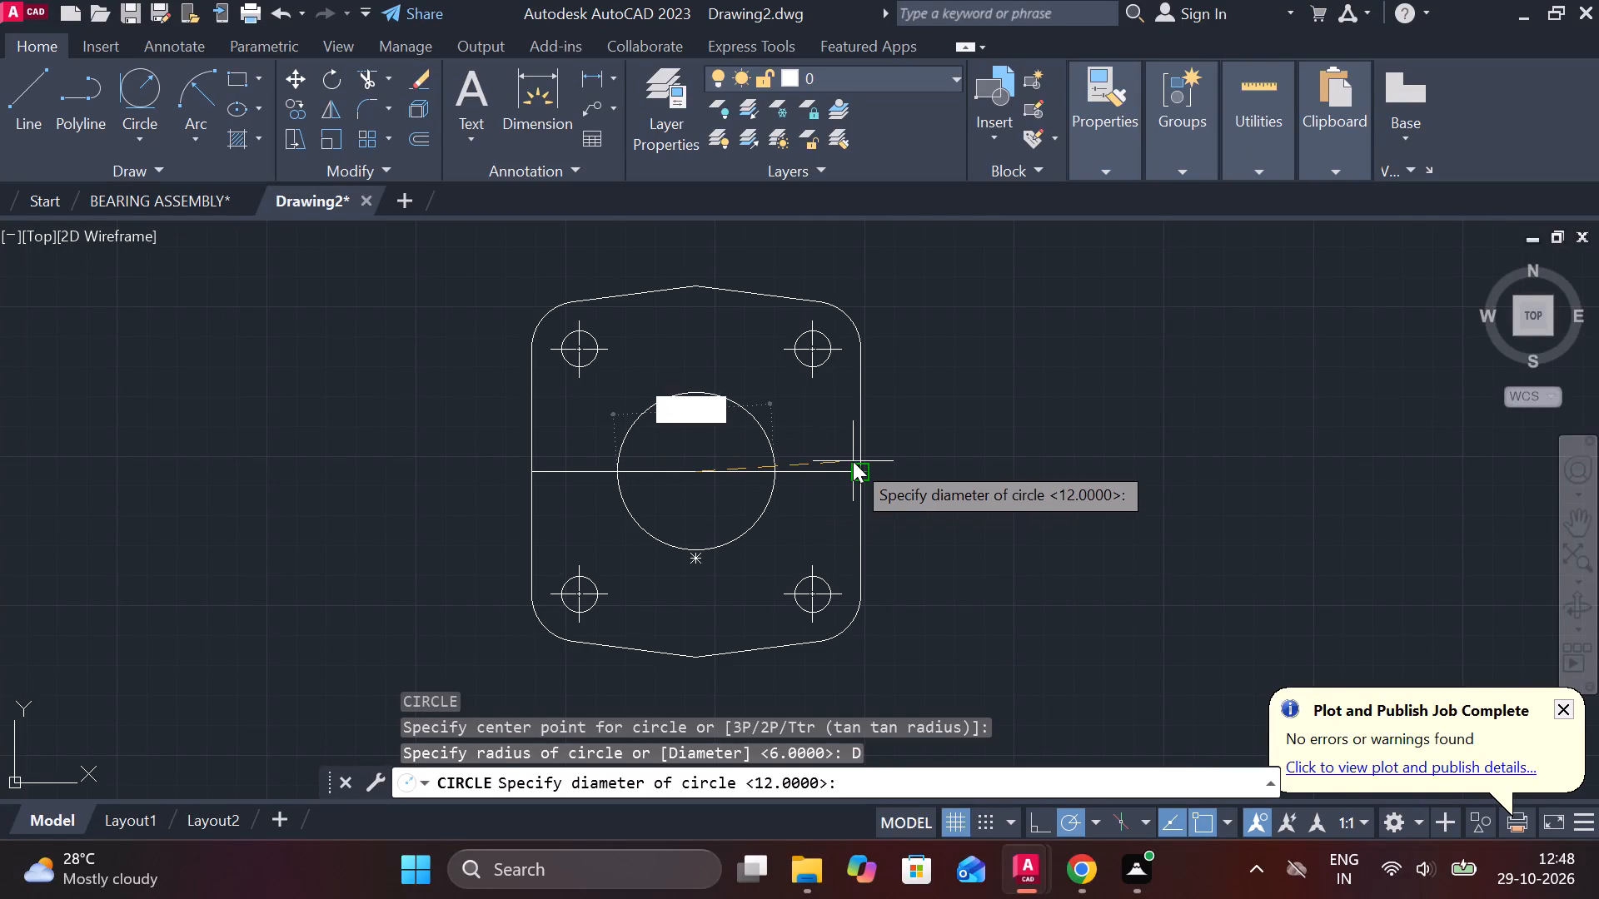
pyautogui.press('space')
pyautogui.press('BackSpace')
pyautogui.write('76')
pyautogui.press('Return')
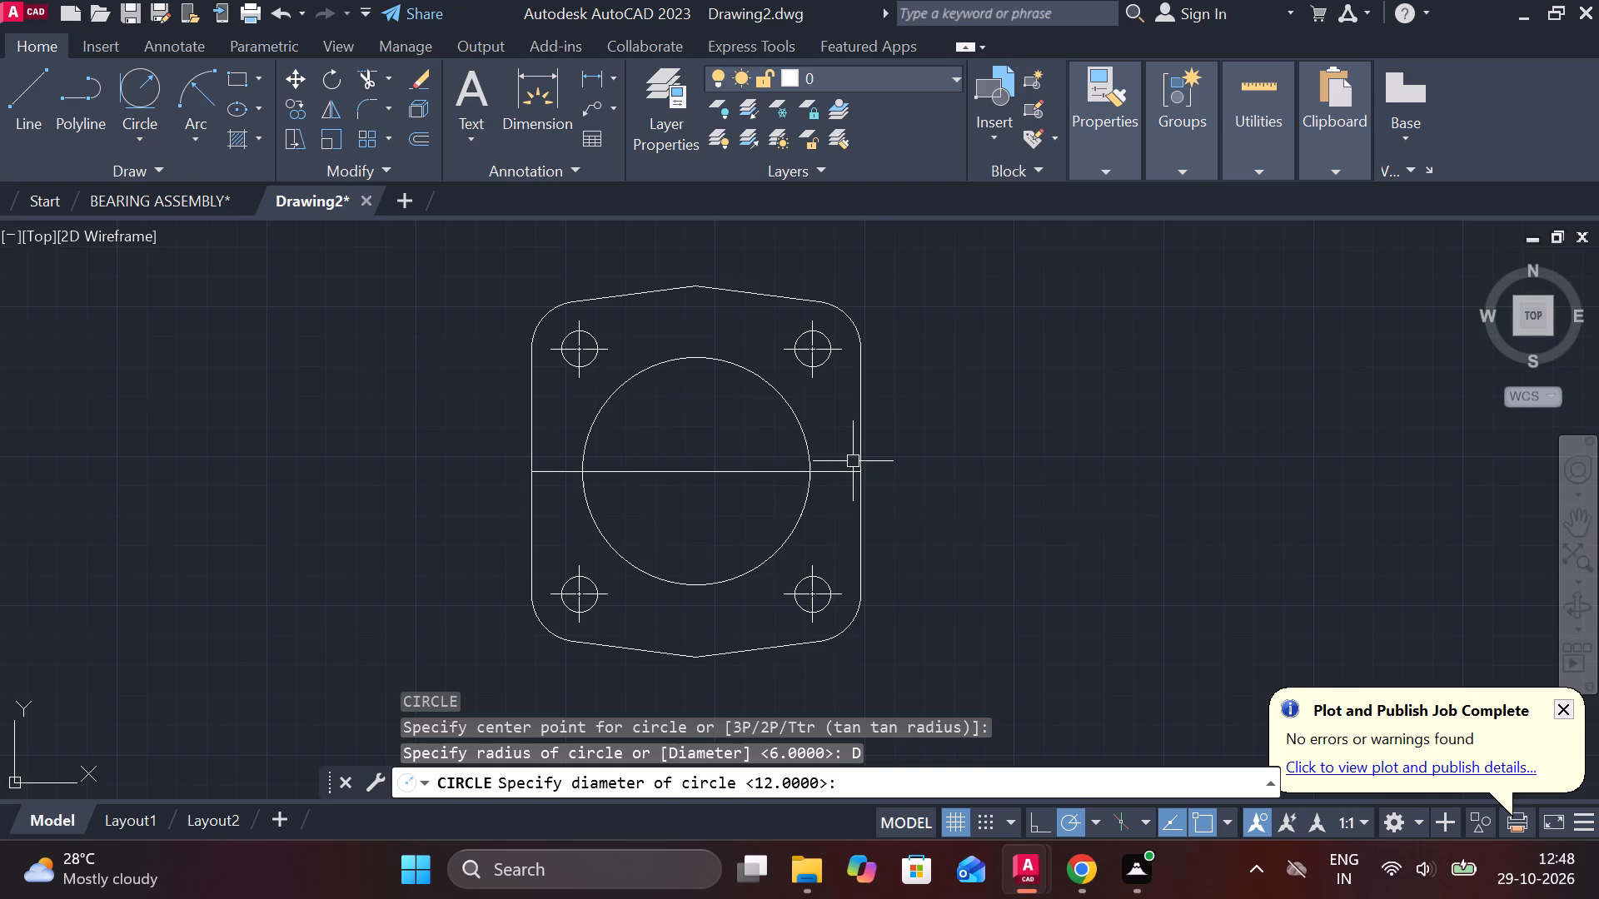
# Offset the 76 mm circle outward by 6 mm.
pyautogui.click(796, 411)
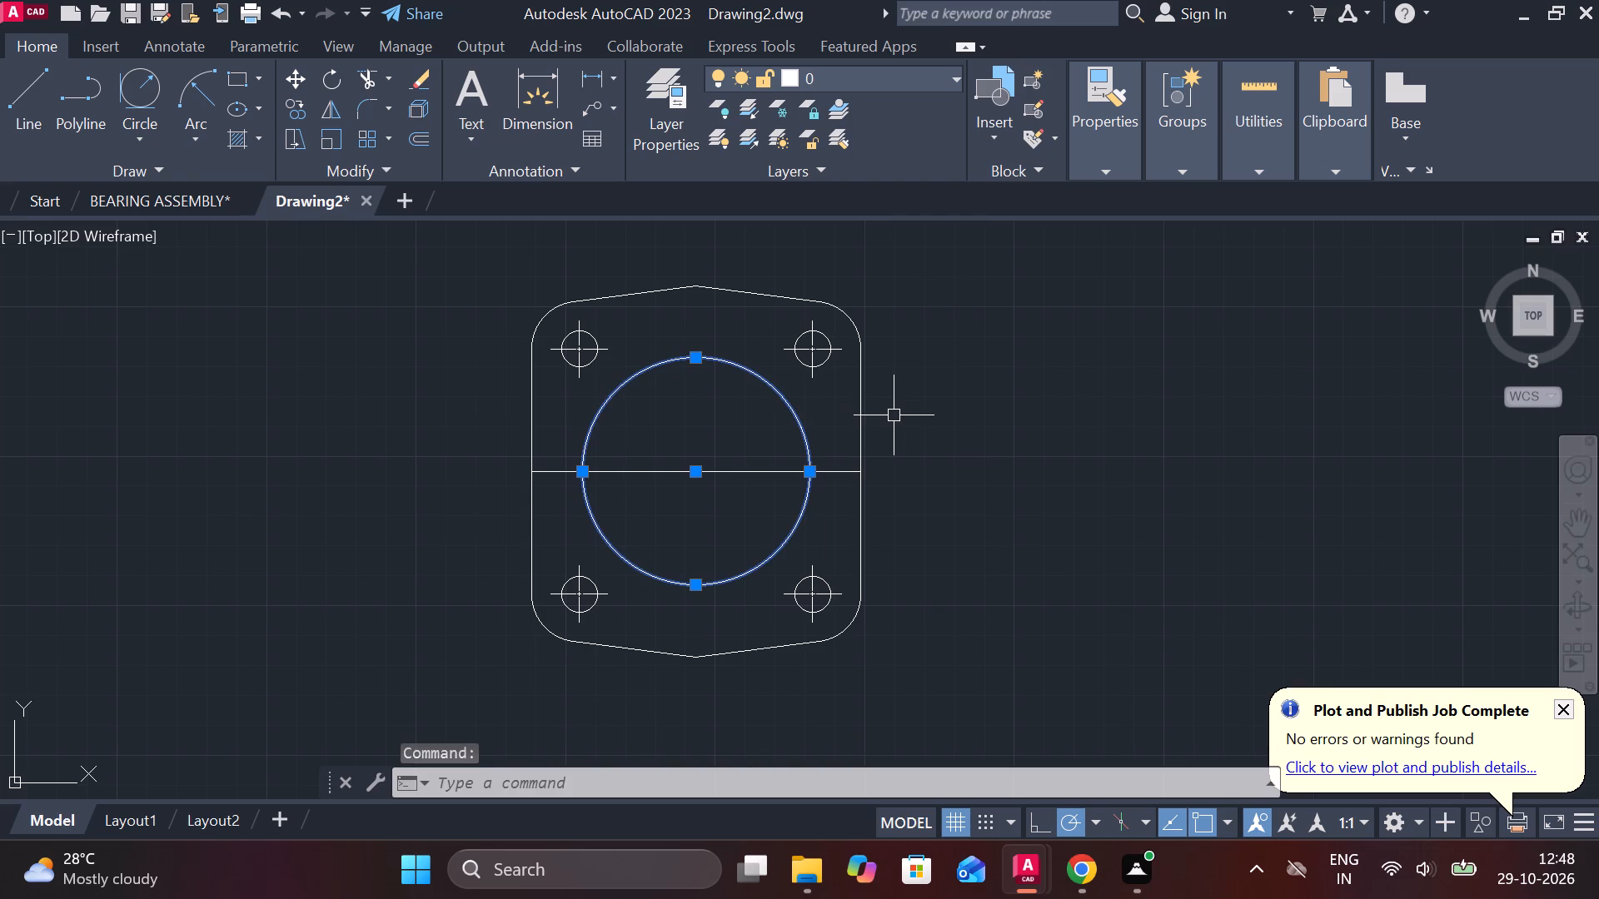
pyautogui.press('o')
pyautogui.press('Return')
pyautogui.press('Return')
pyautogui.scroll(2, 799, 438)
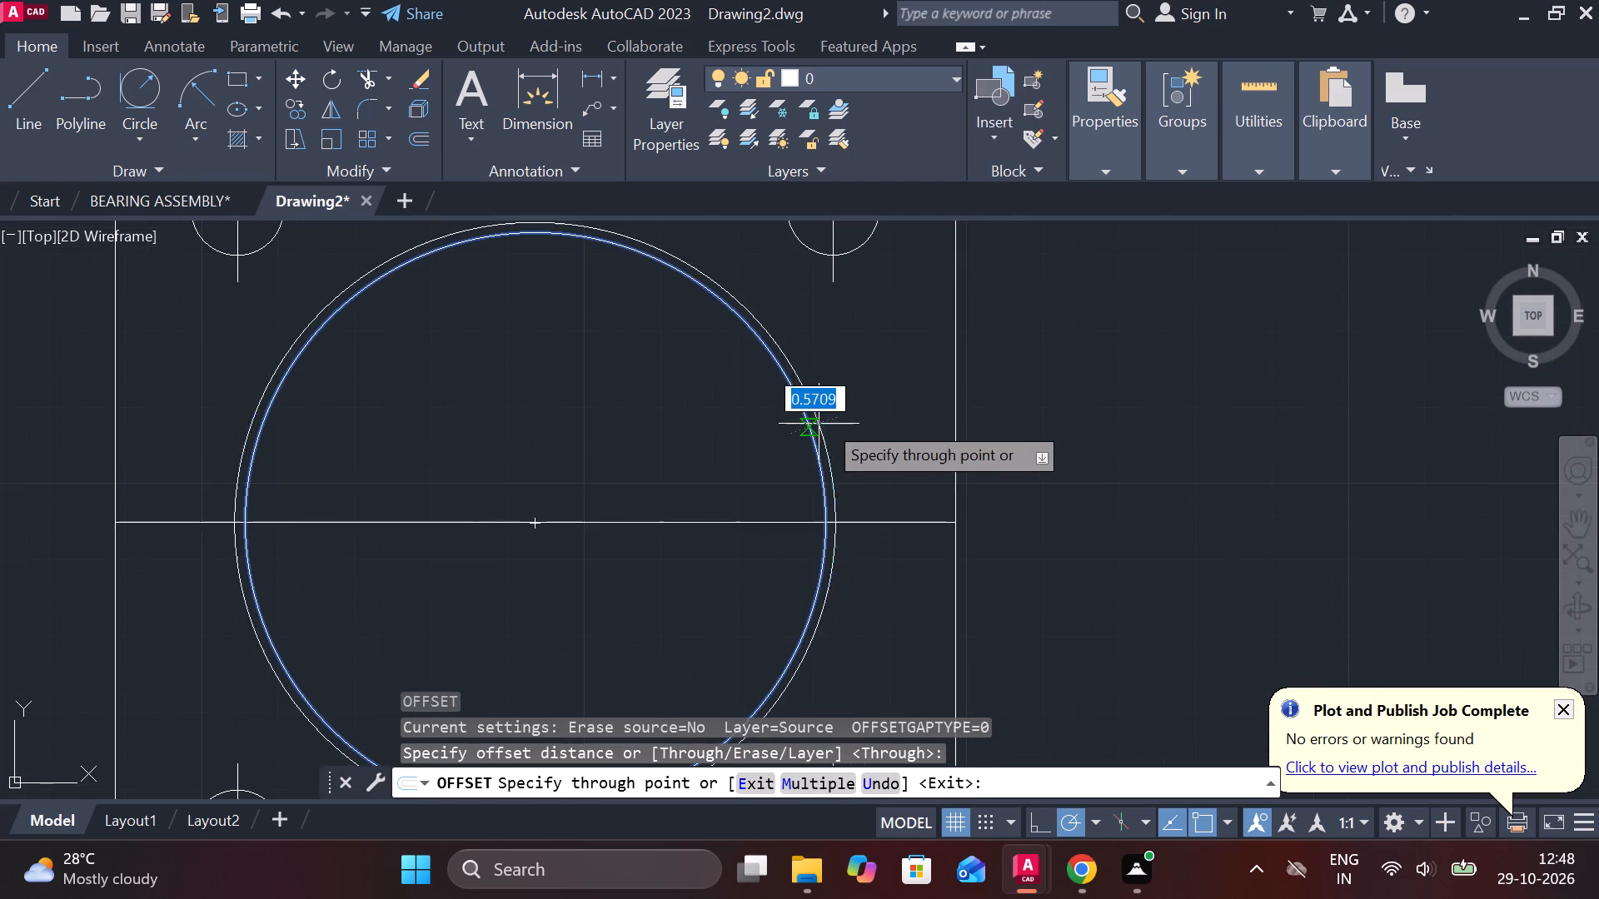
pyautogui.press('6')
pyautogui.press('Return')
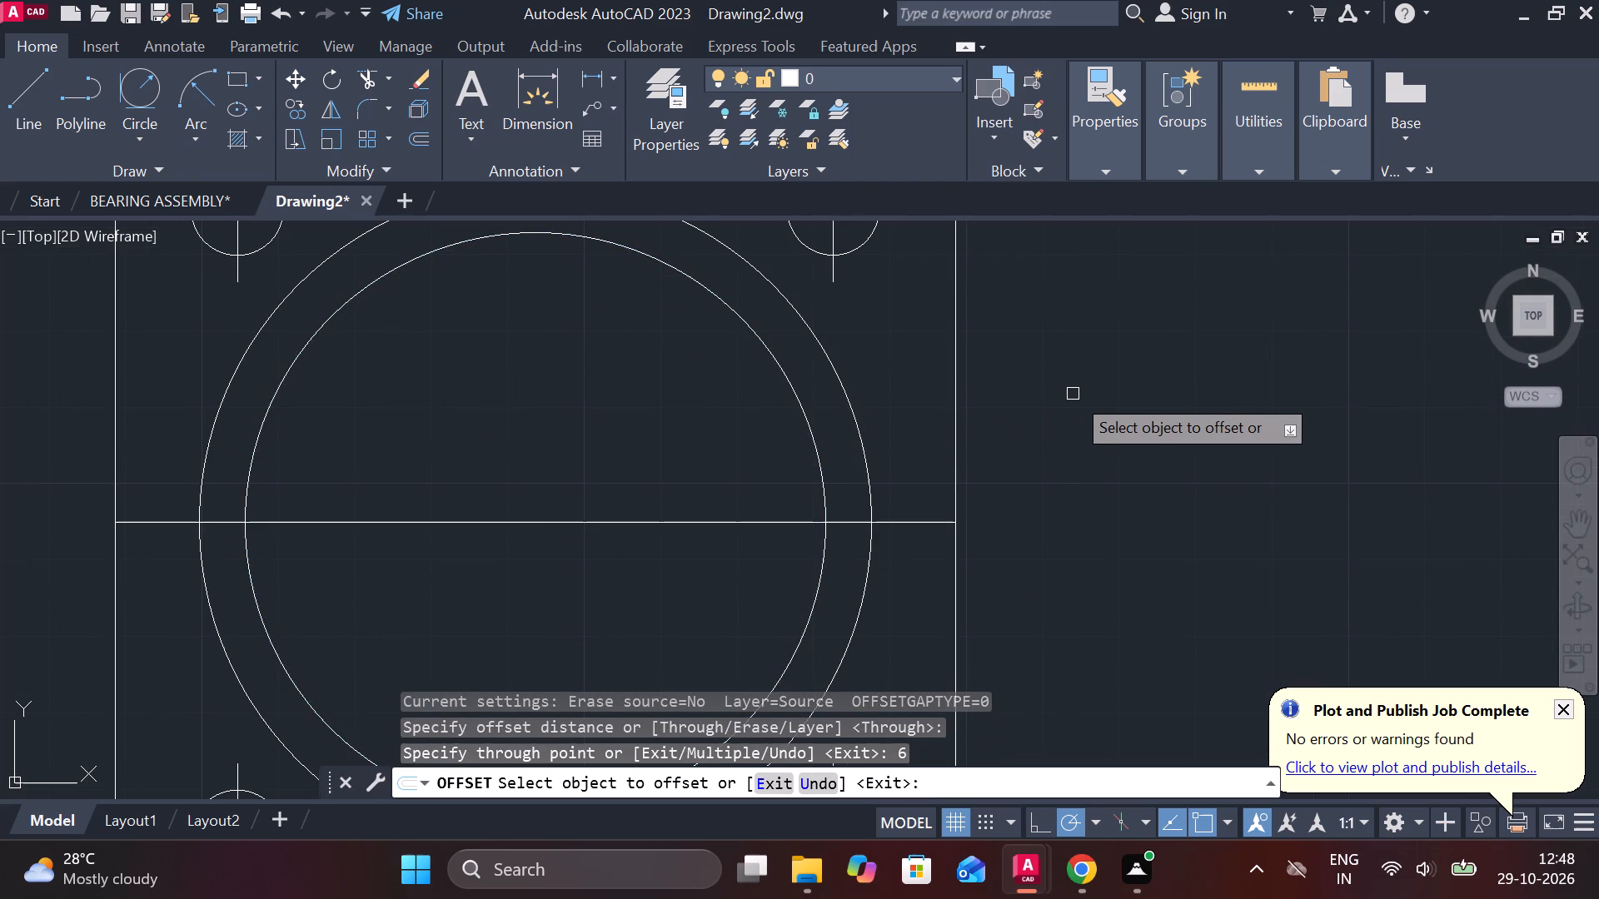
pyautogui.scroll(-2, 830, 375)
pyautogui.scroll(1, 728, 386)
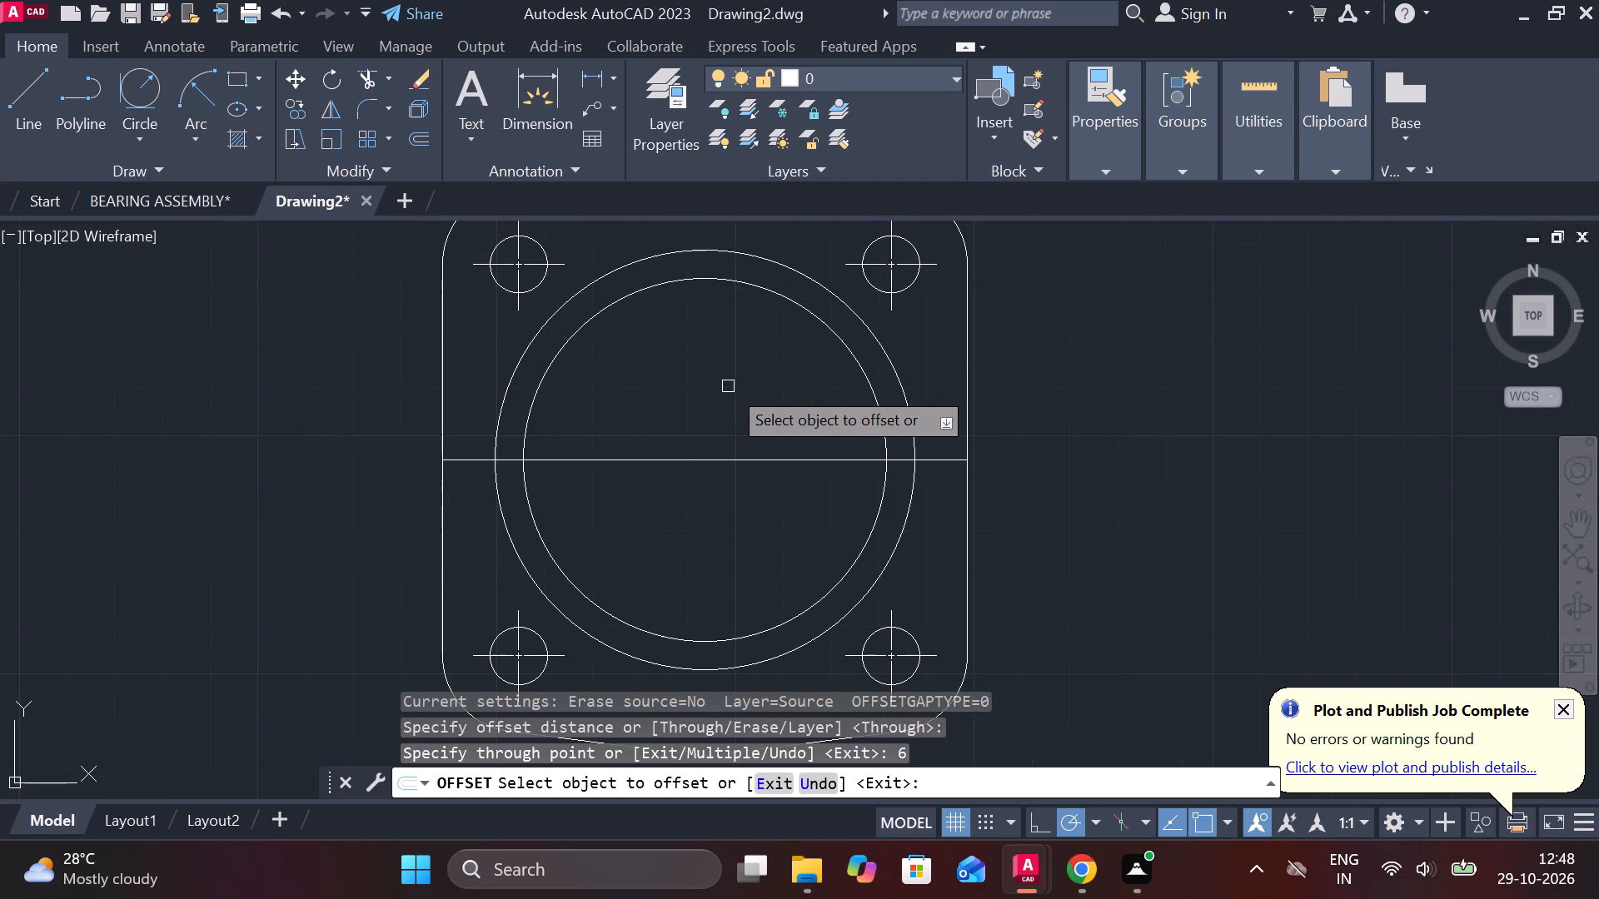
pyautogui.press('Escape')
# Draw a 44 mm diameter circle concentric with the plate's two large circles.
pyautogui.write('C')
pyautogui.press('space')
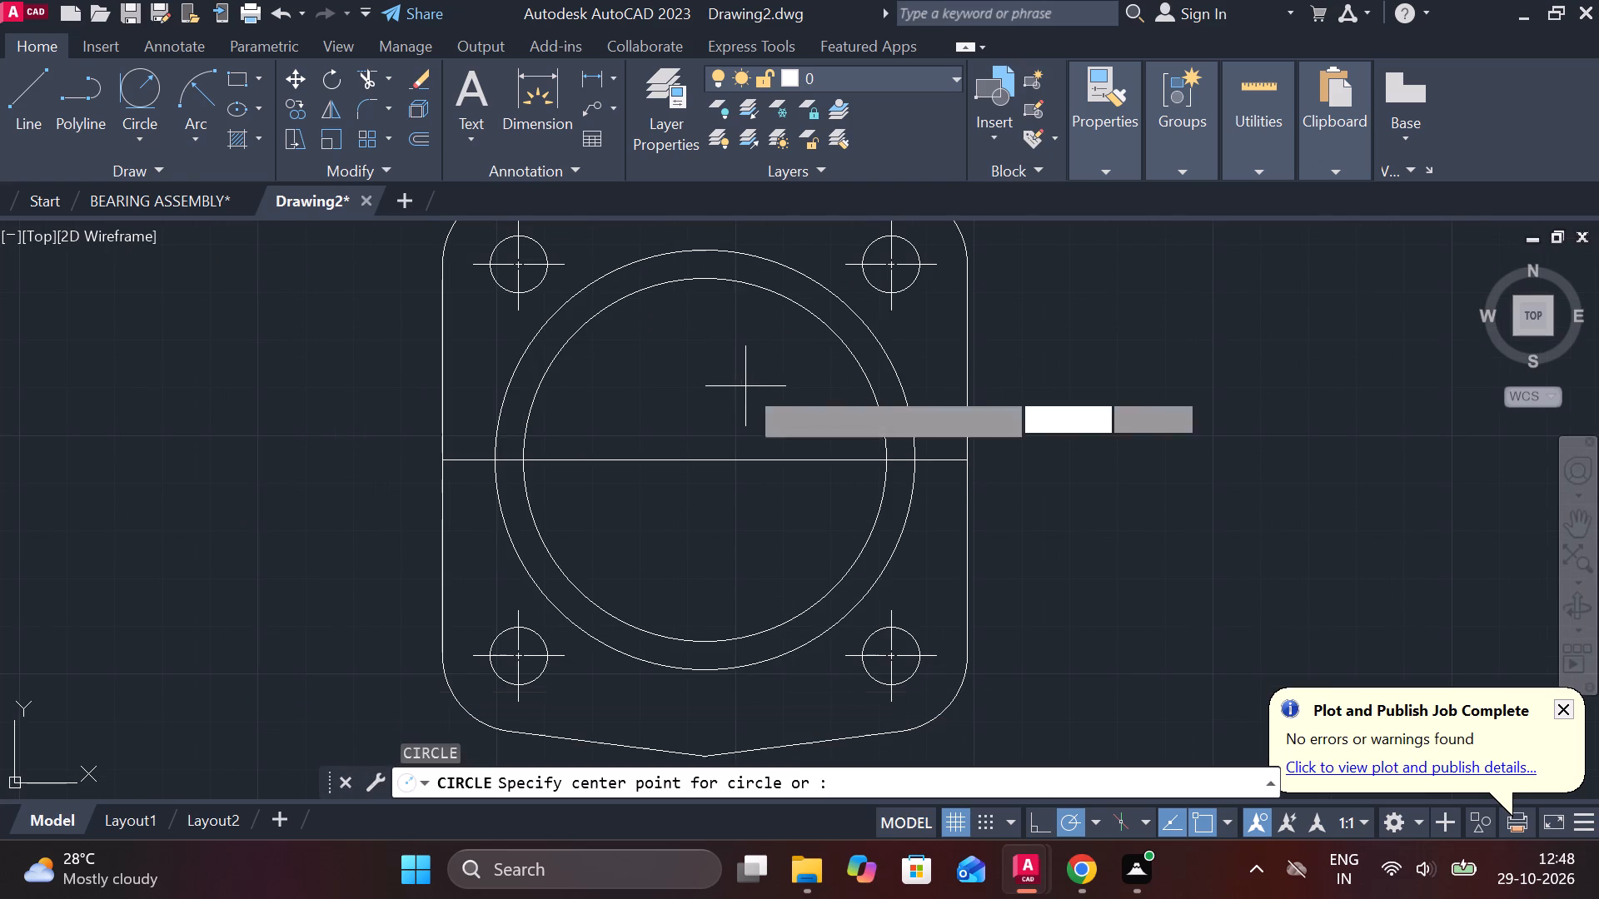
pyautogui.click(713, 458)
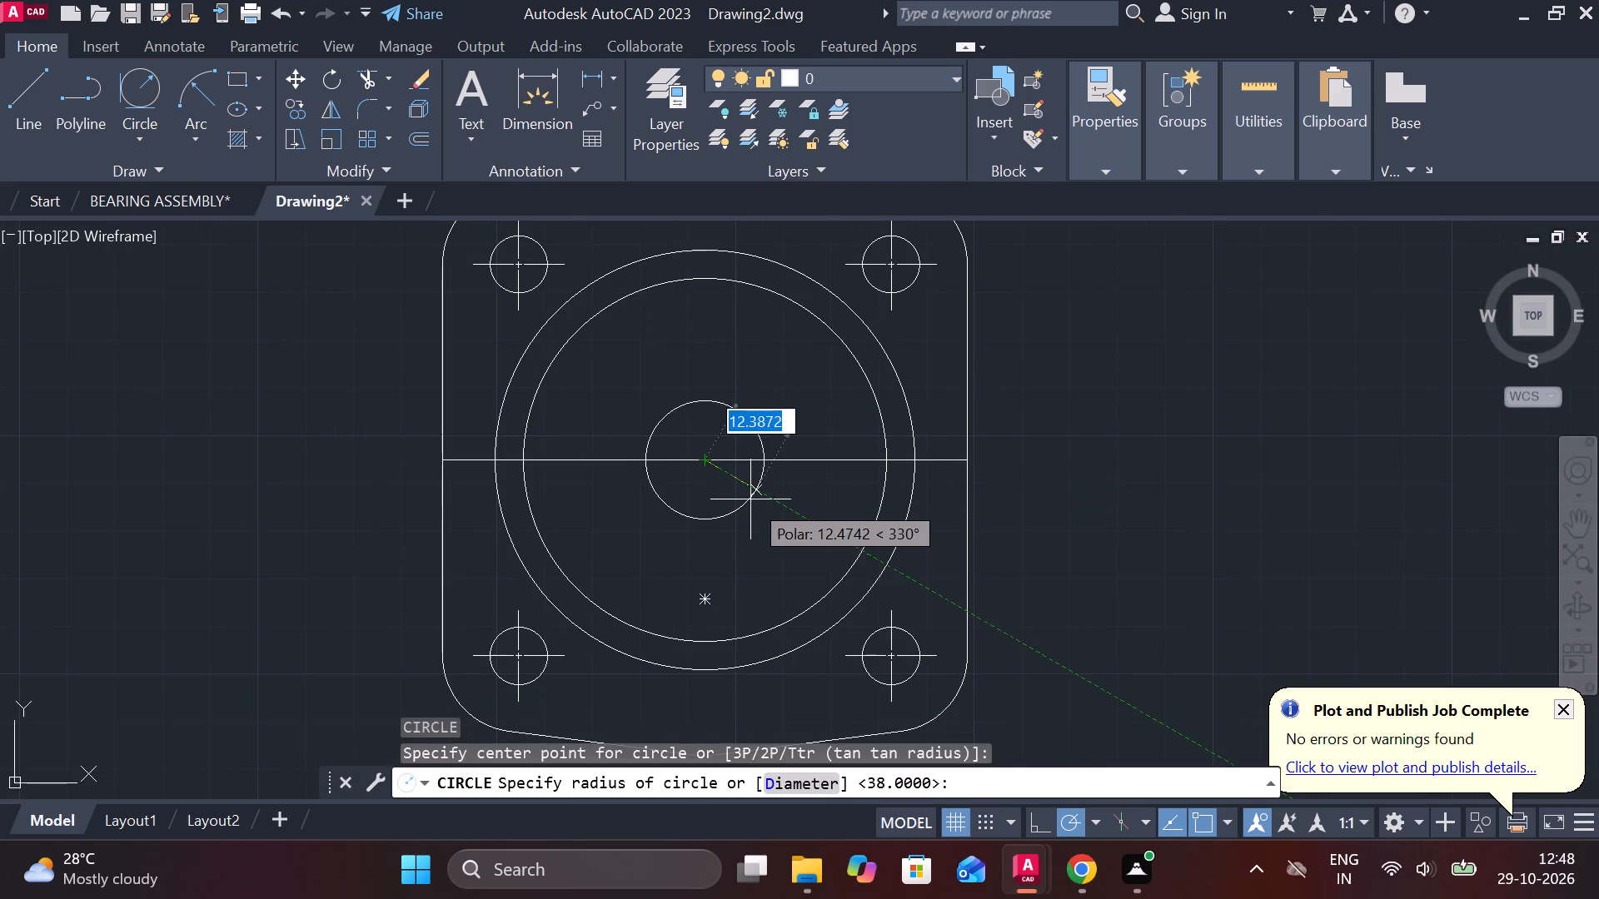
pyautogui.write('D 44')
pyautogui.press('space')
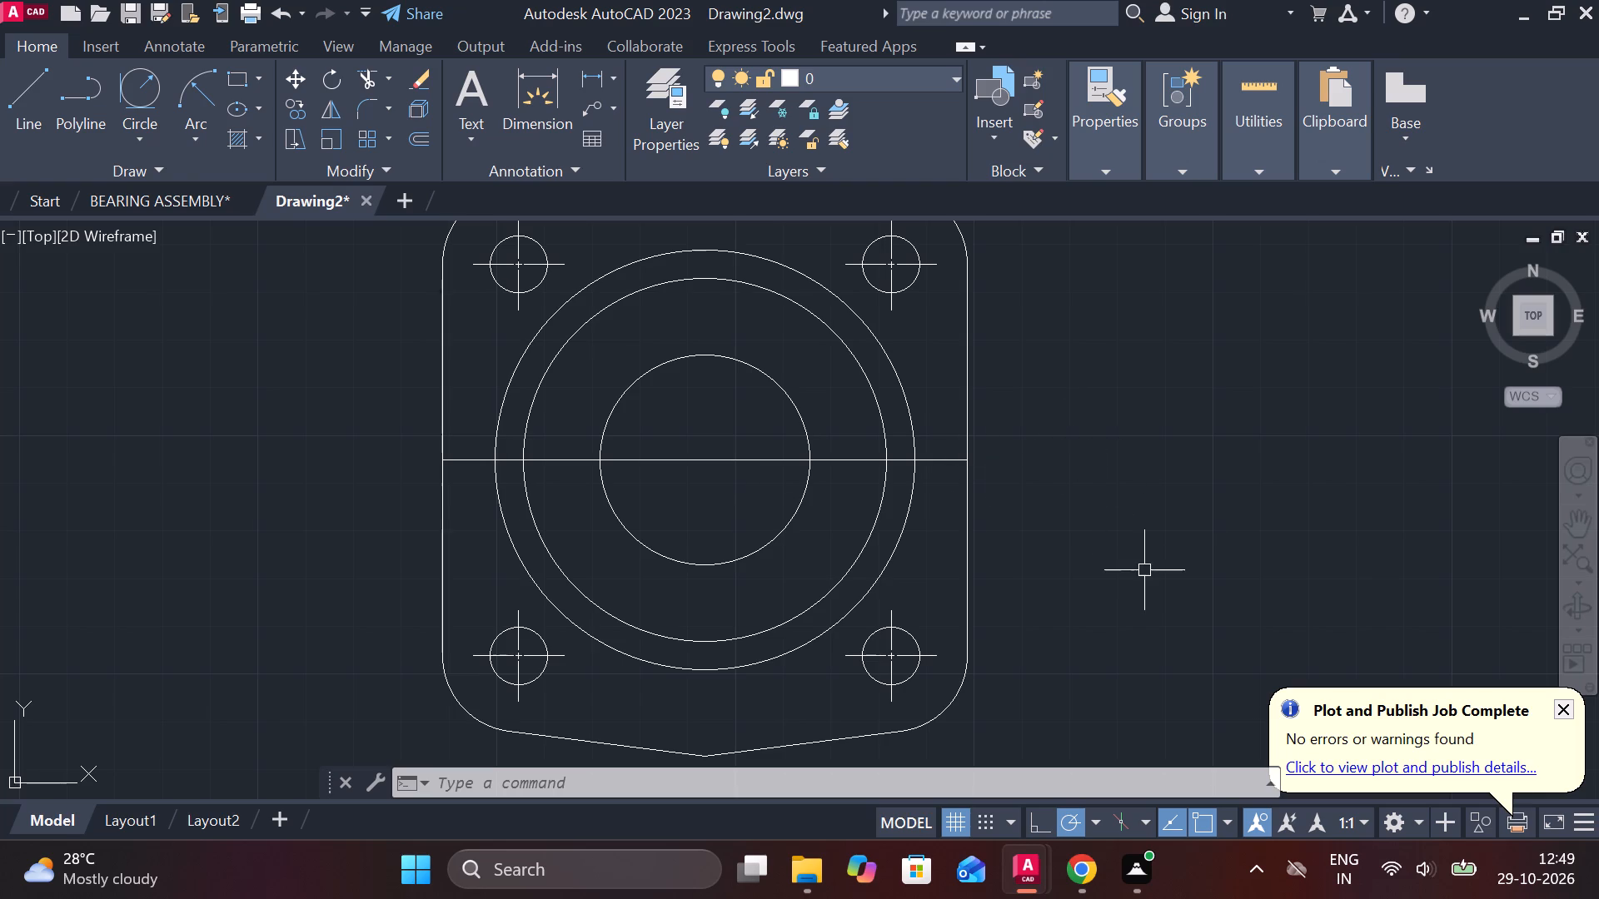
# Draw an upright rectangle of lines, 13 mm wide and 88 mm high, to the right of the plate.
pyautogui.moveTo(1145, 570); pyautogui.dragTo(988, 592, button='middle')
pyautogui.press('l')
pyautogui.press('Return')
pyautogui.click(960, 375)
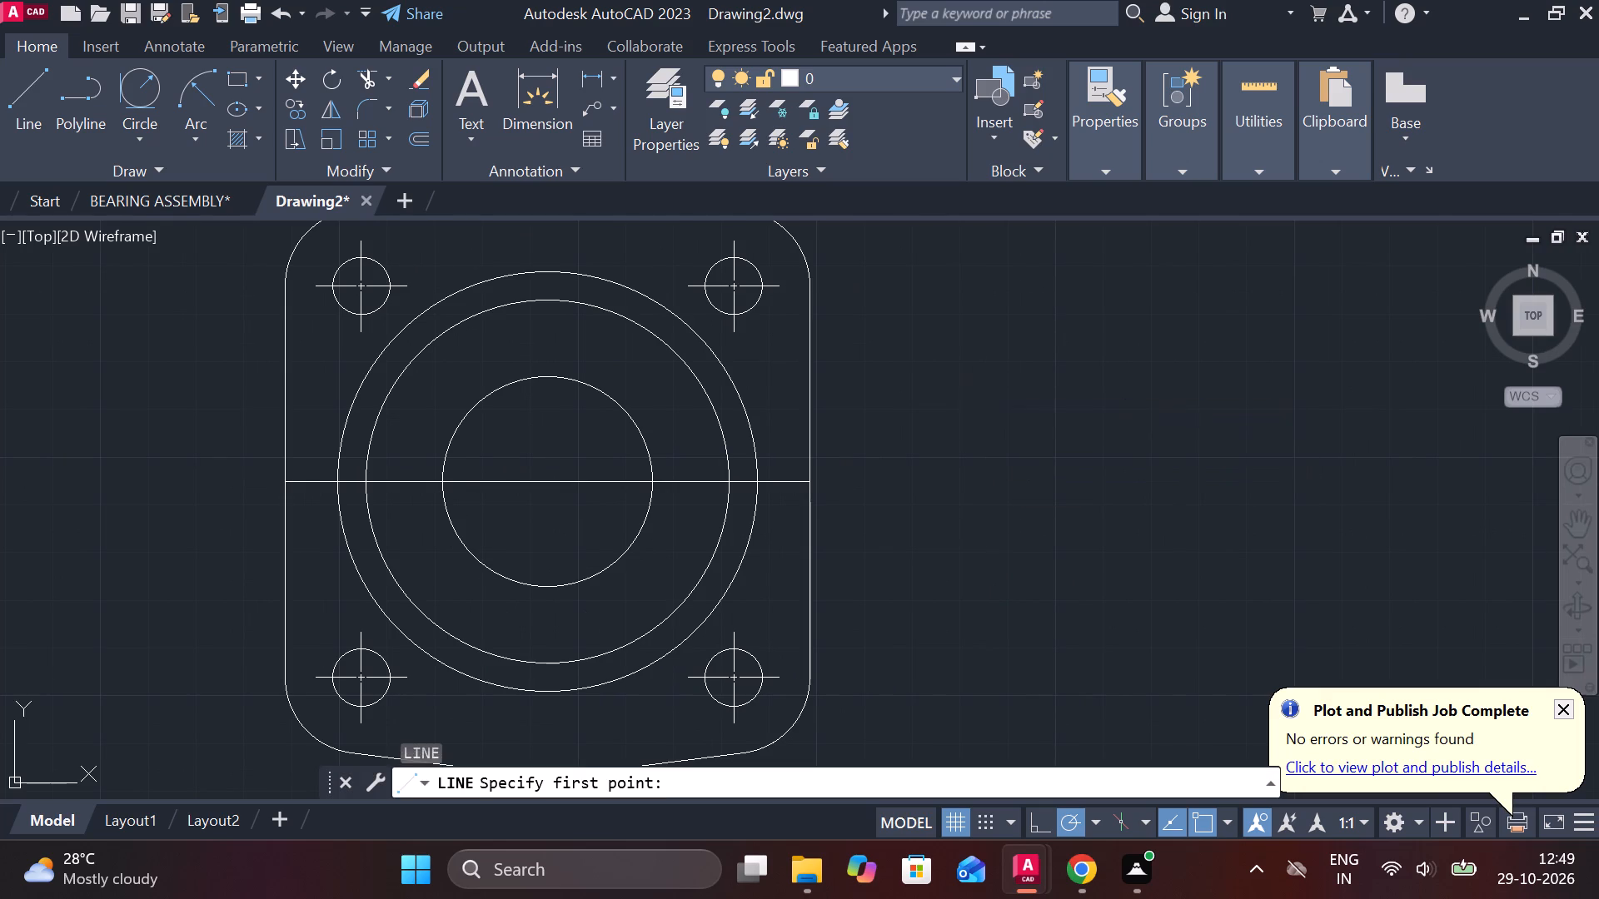
pyautogui.write('13')
pyautogui.press('space')
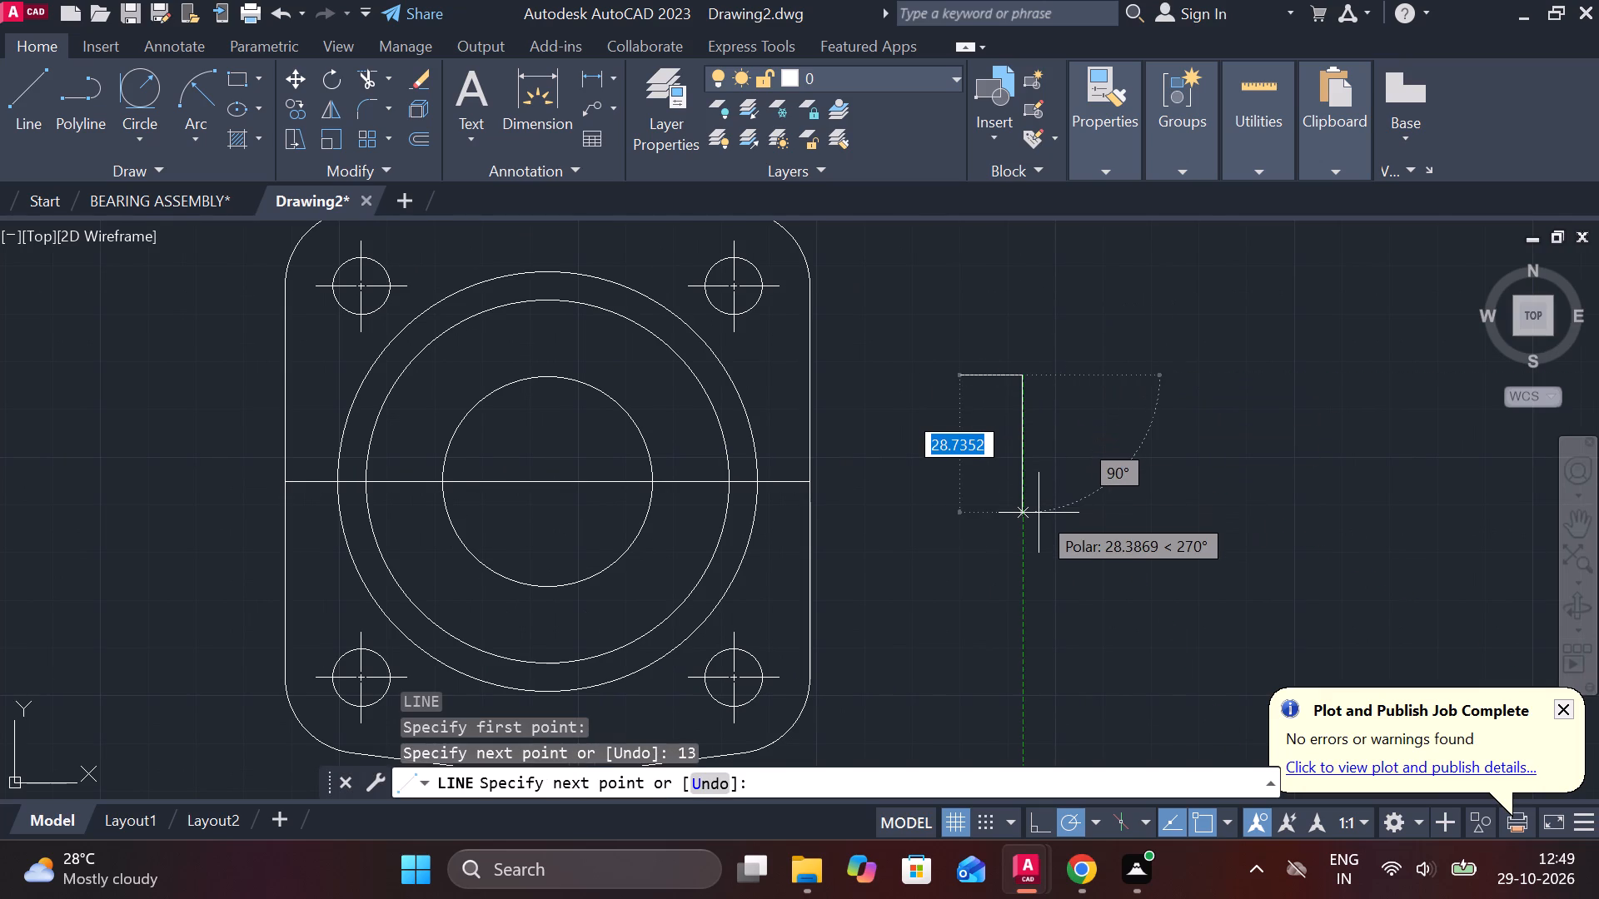
pyautogui.write('88')
pyautogui.press('Return')
pyautogui.moveTo(987, 532); pyautogui.dragTo(1001, 269, button='middle')
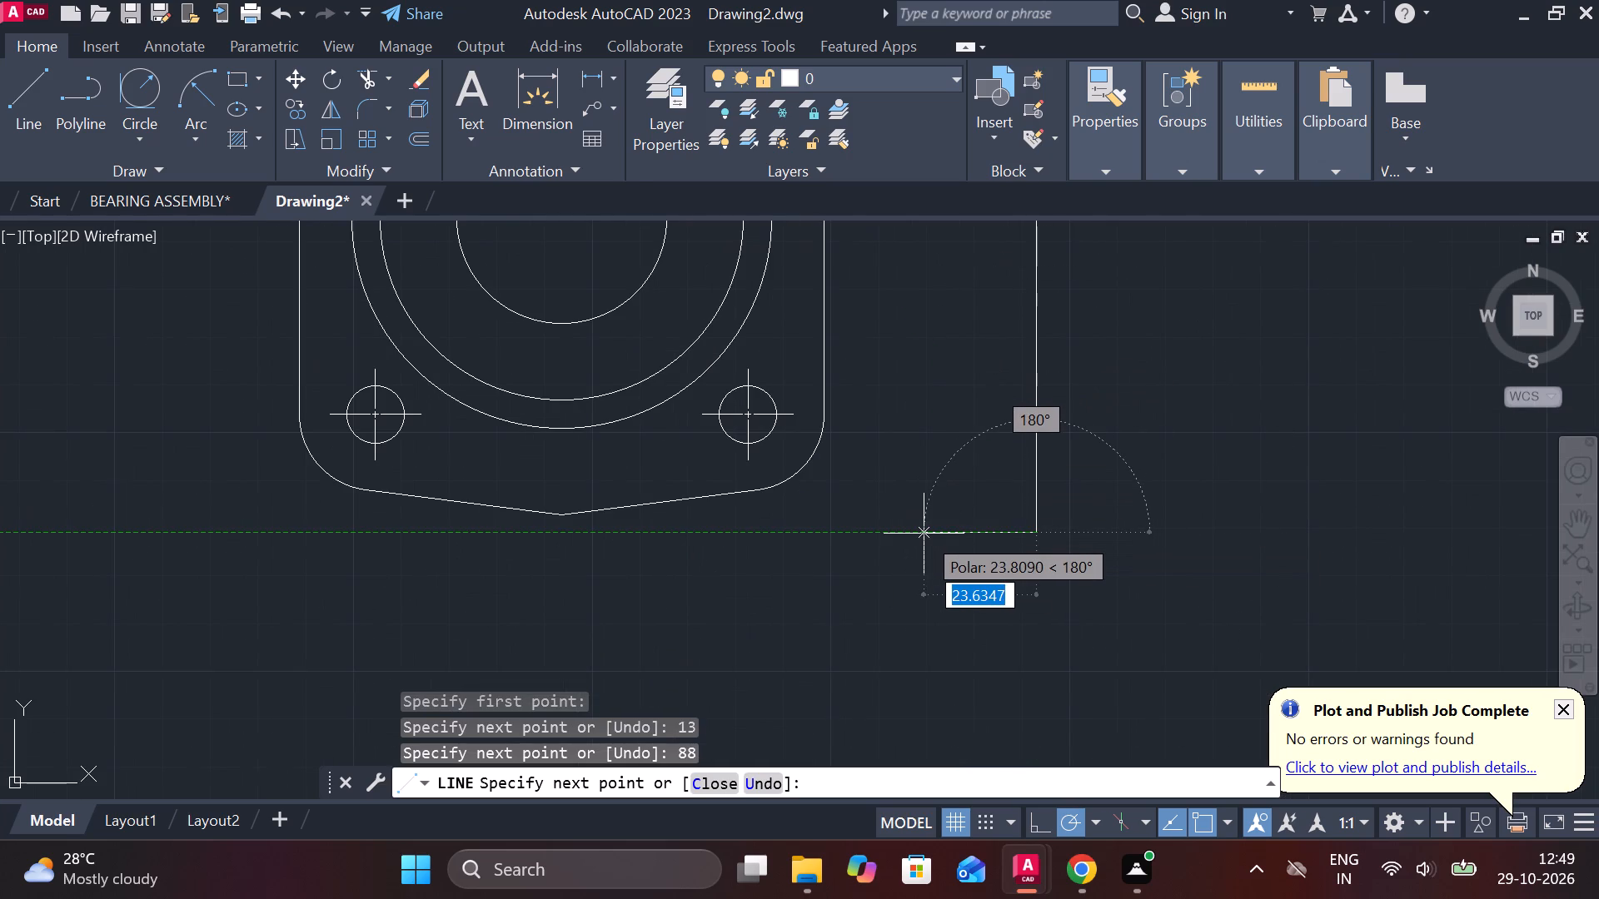
pyautogui.write('13')
pyautogui.press('space')
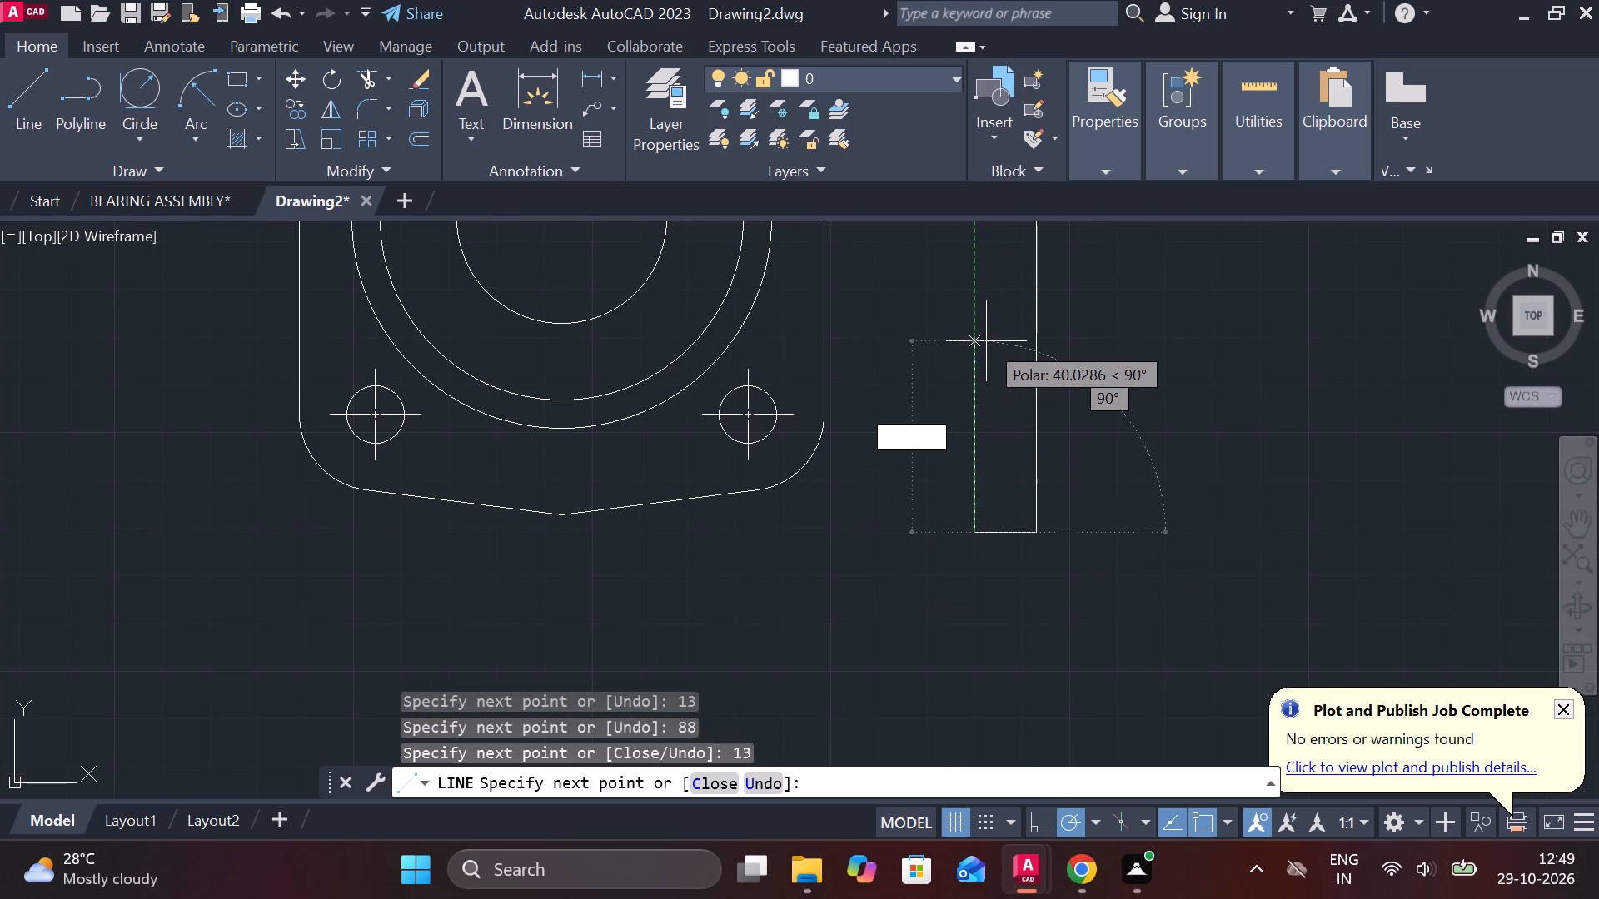
pyautogui.write('88')
pyautogui.press('Return')
pyautogui.scroll(-1, 986, 341)
pyautogui.moveTo(1038, 325); pyautogui.dragTo(1025, 452, button='middle')
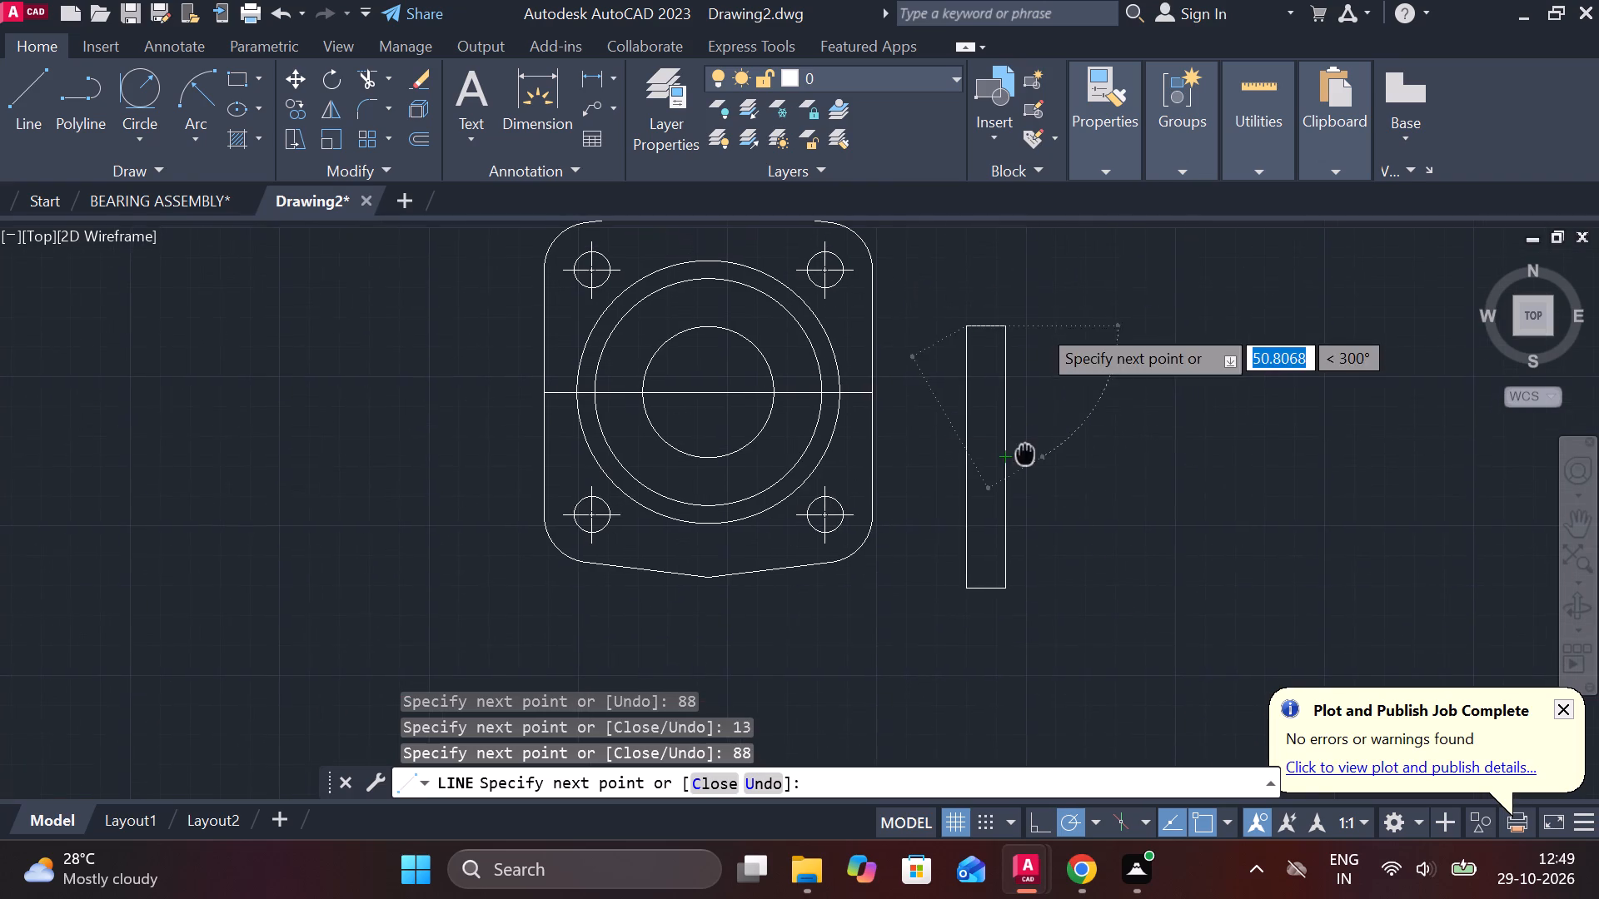
pyautogui.press('Escape')
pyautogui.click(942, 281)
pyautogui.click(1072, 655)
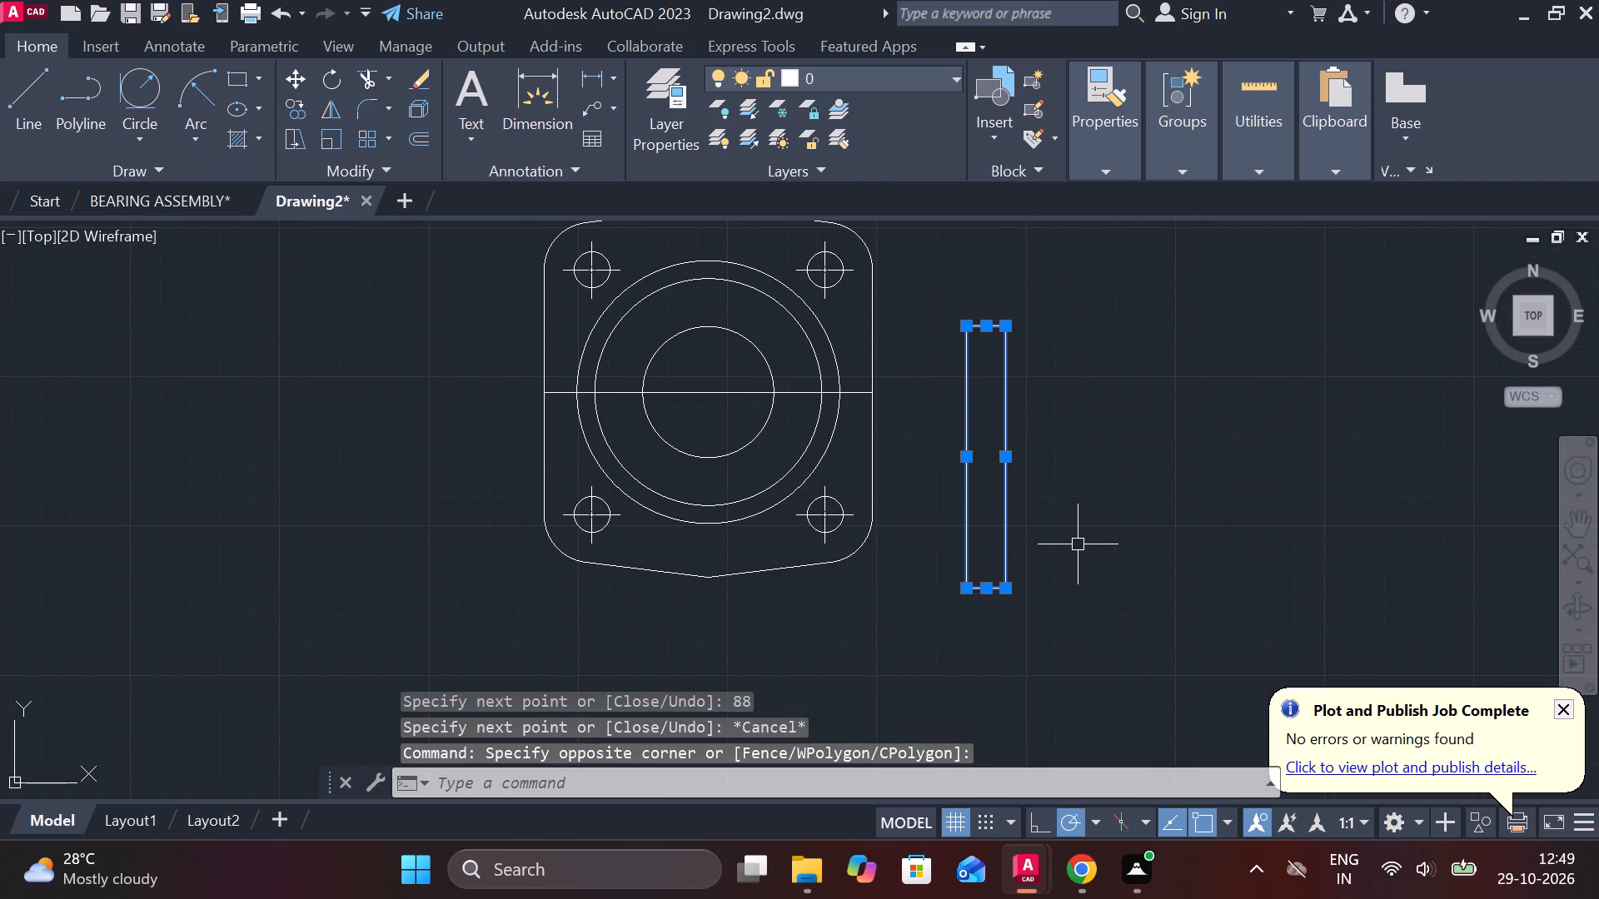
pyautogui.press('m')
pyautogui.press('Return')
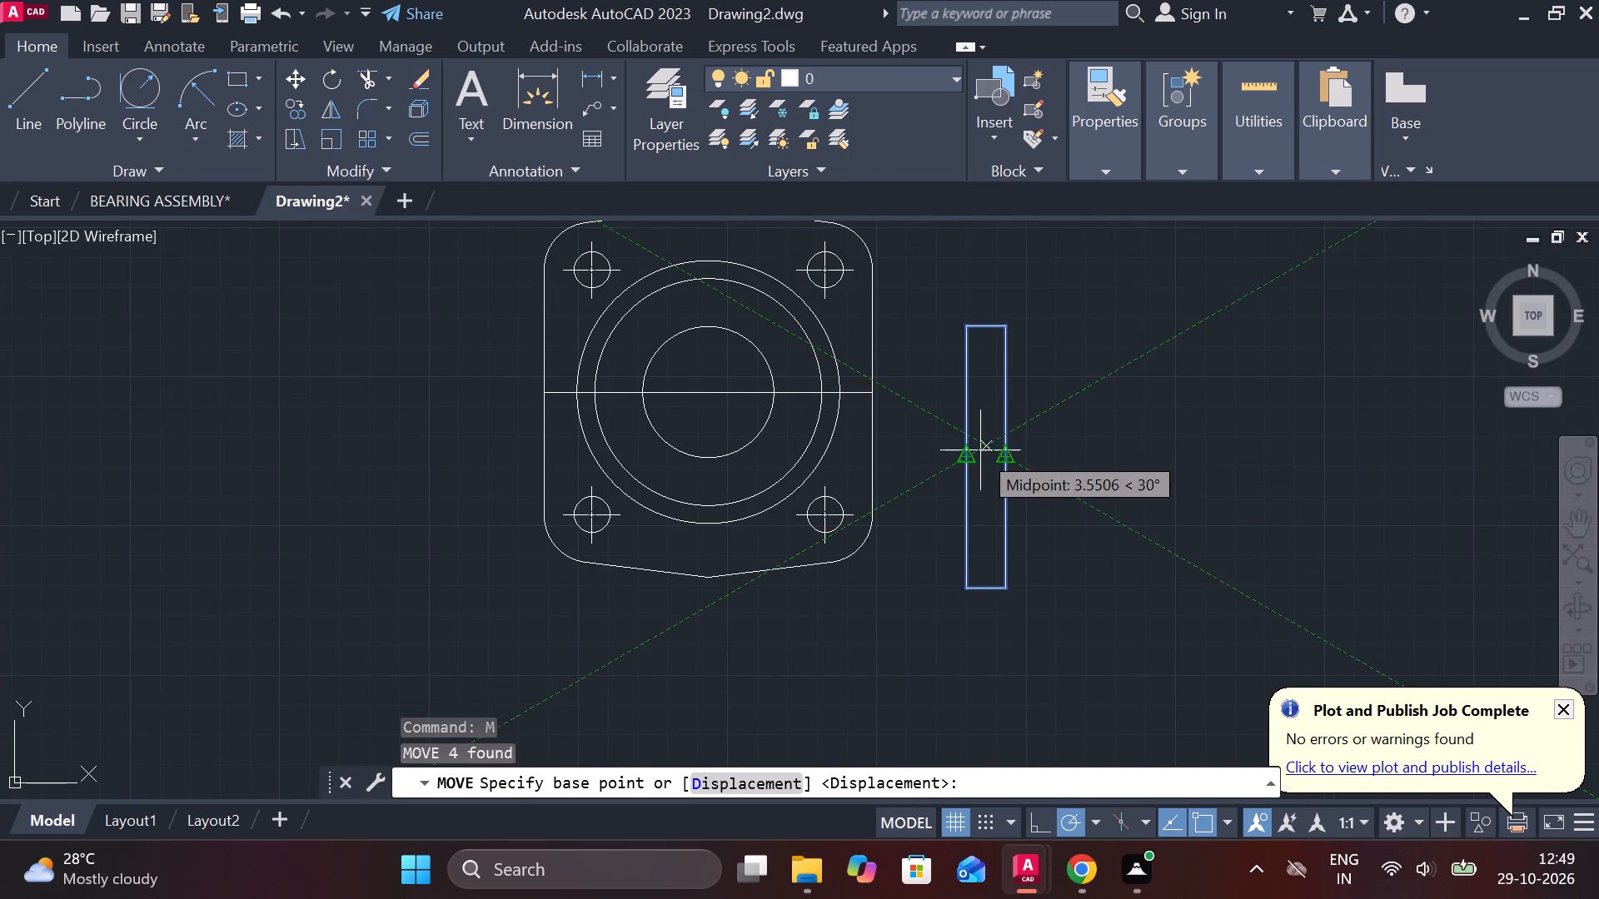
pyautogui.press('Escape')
# Draw a horizontal line joining the midpoints of the 13 by 88 rectangle's two long sides.
pyautogui.press('l')
pyautogui.press('Return')
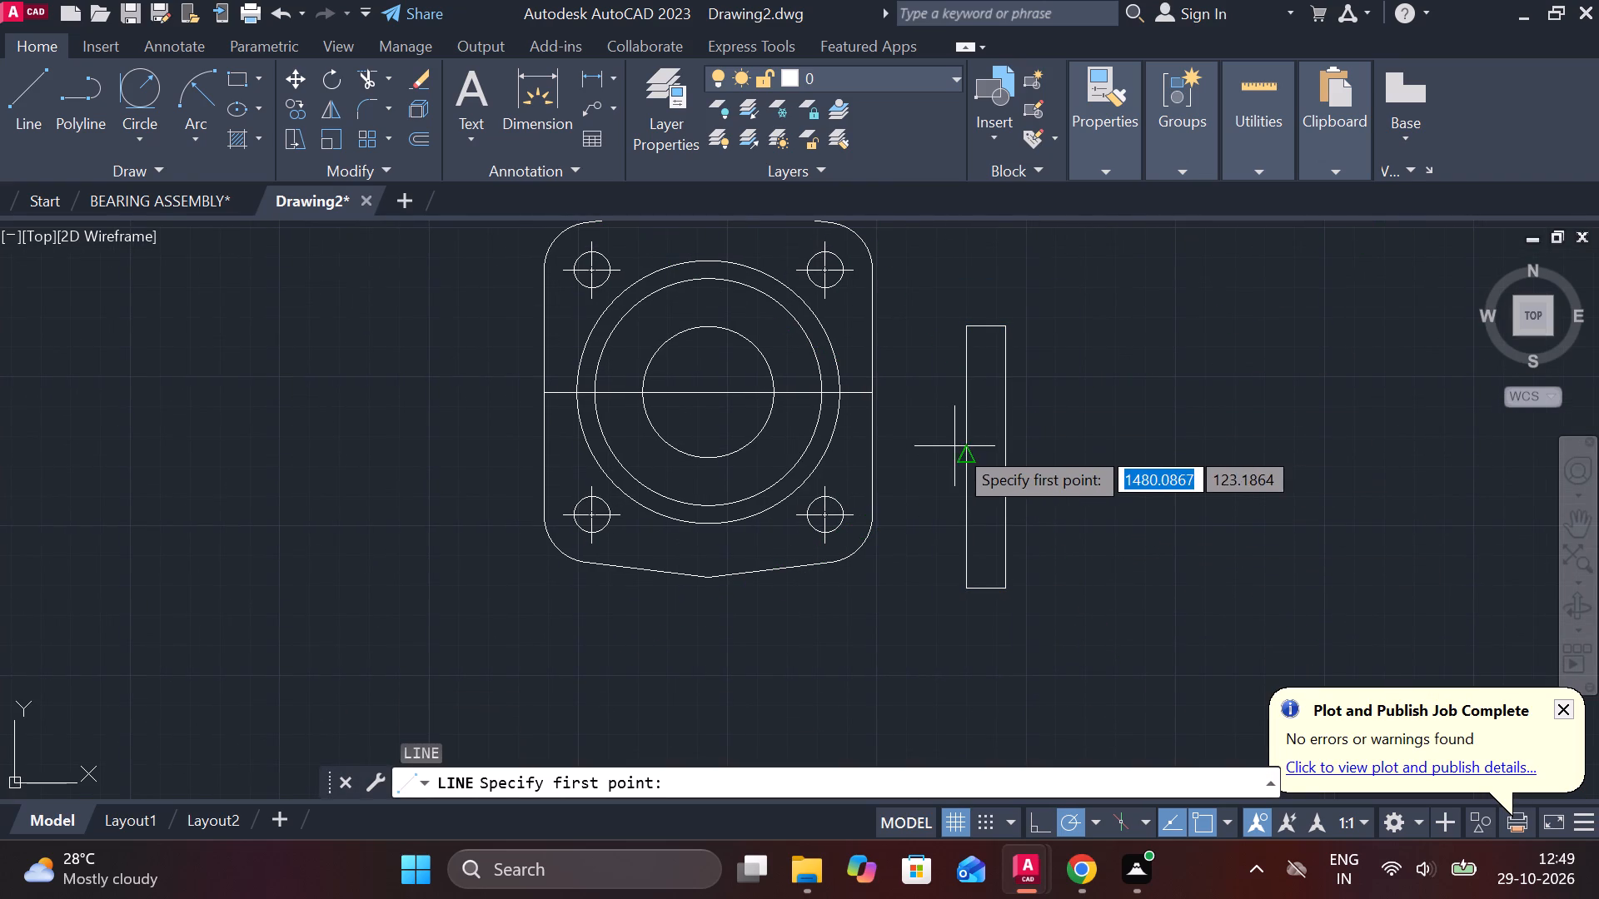
pyautogui.click(971, 451)
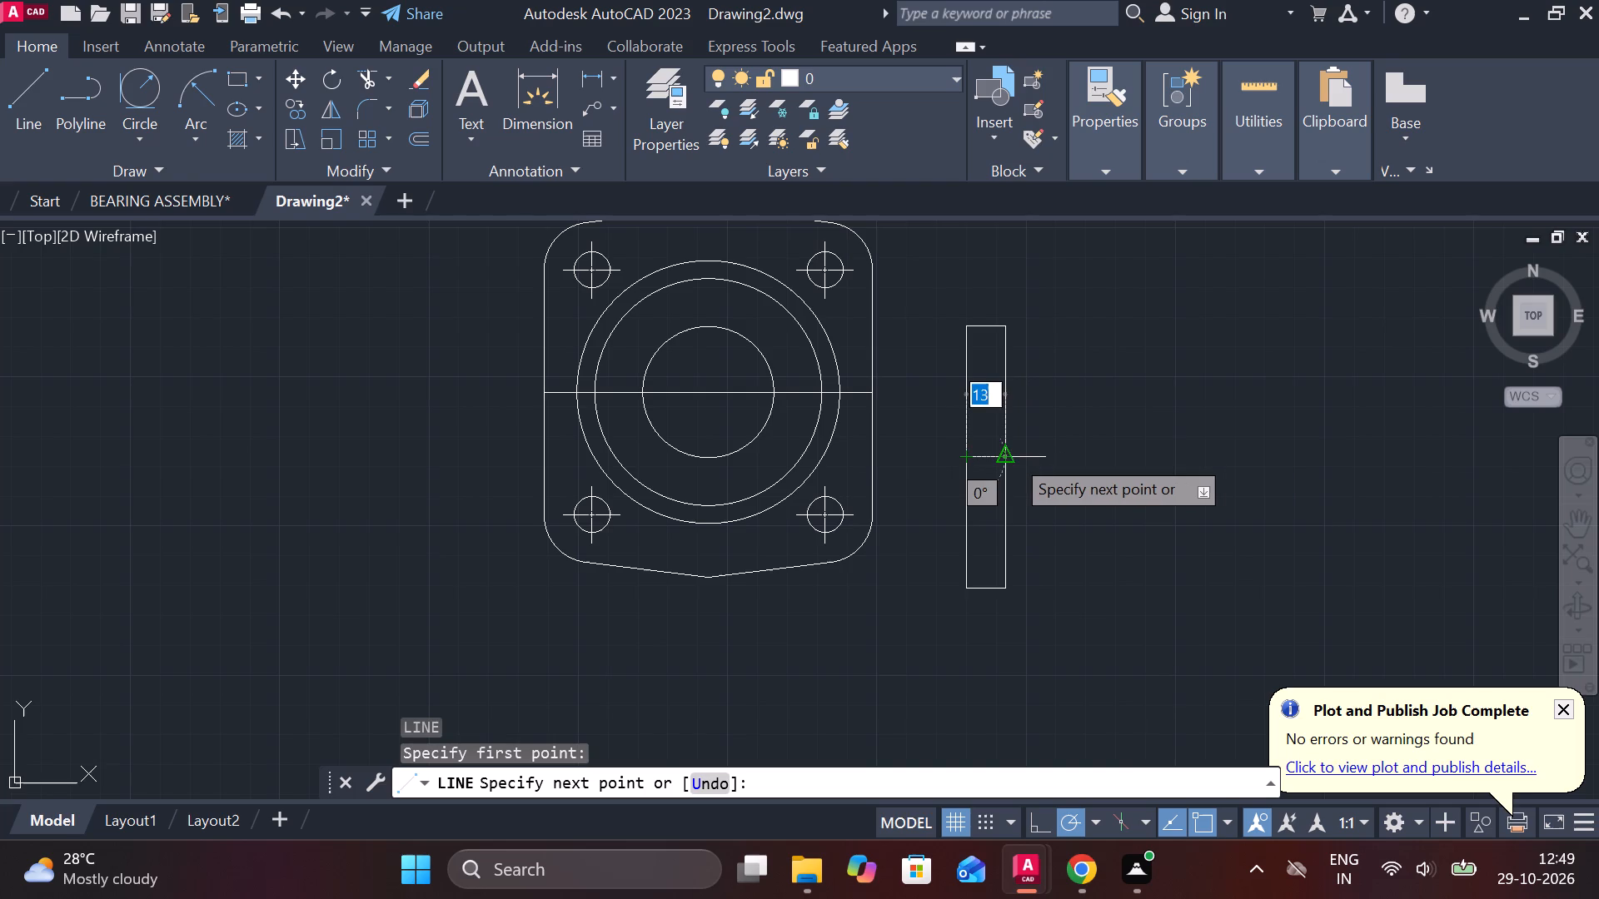
pyautogui.click(1011, 455)
pyautogui.press('Escape')
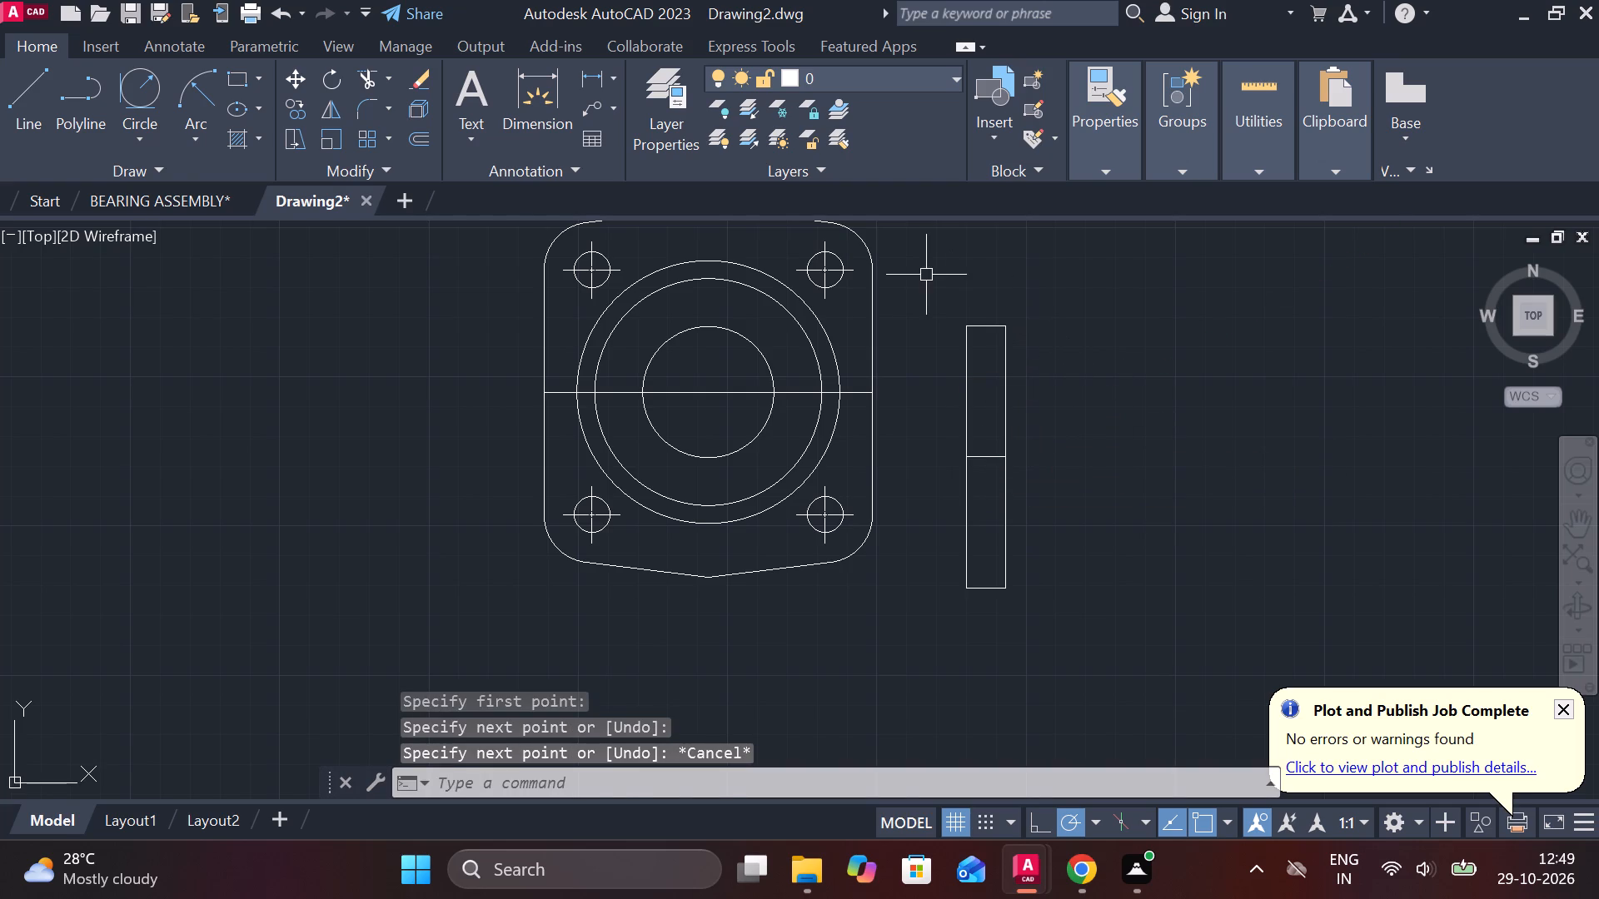
# Move the rectangle and its midline by the midline's midpoint onto the midpoint of the plate's horizontal centreline.
pyautogui.click(919, 272)
pyautogui.click(1078, 648)
pyautogui.press('m')
pyautogui.press('Return')
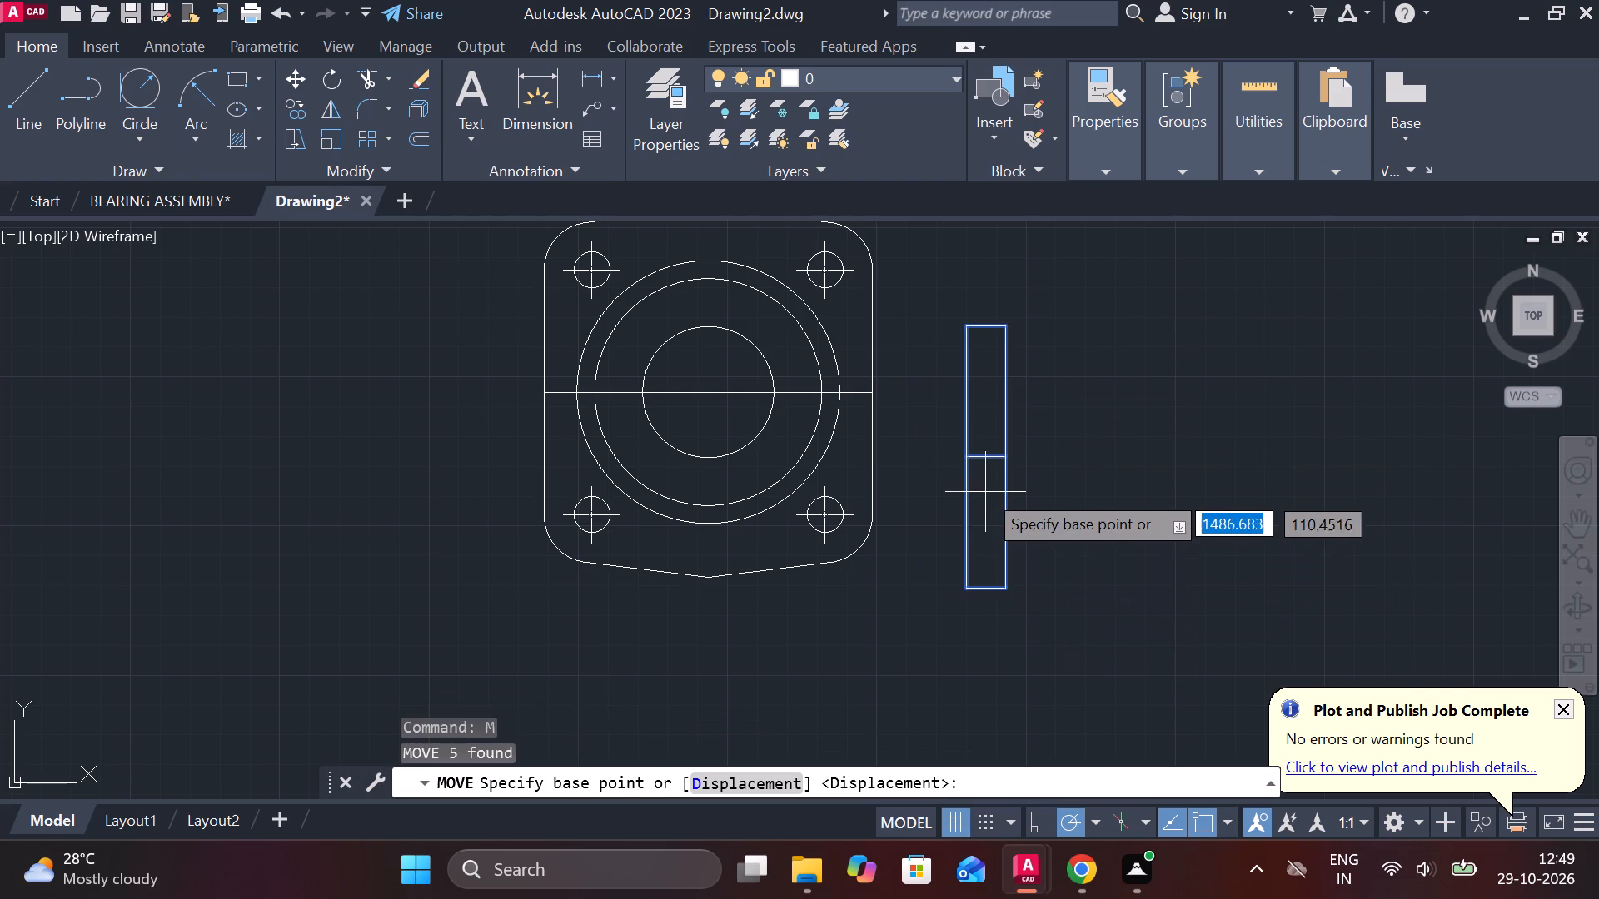
pyautogui.click(994, 456)
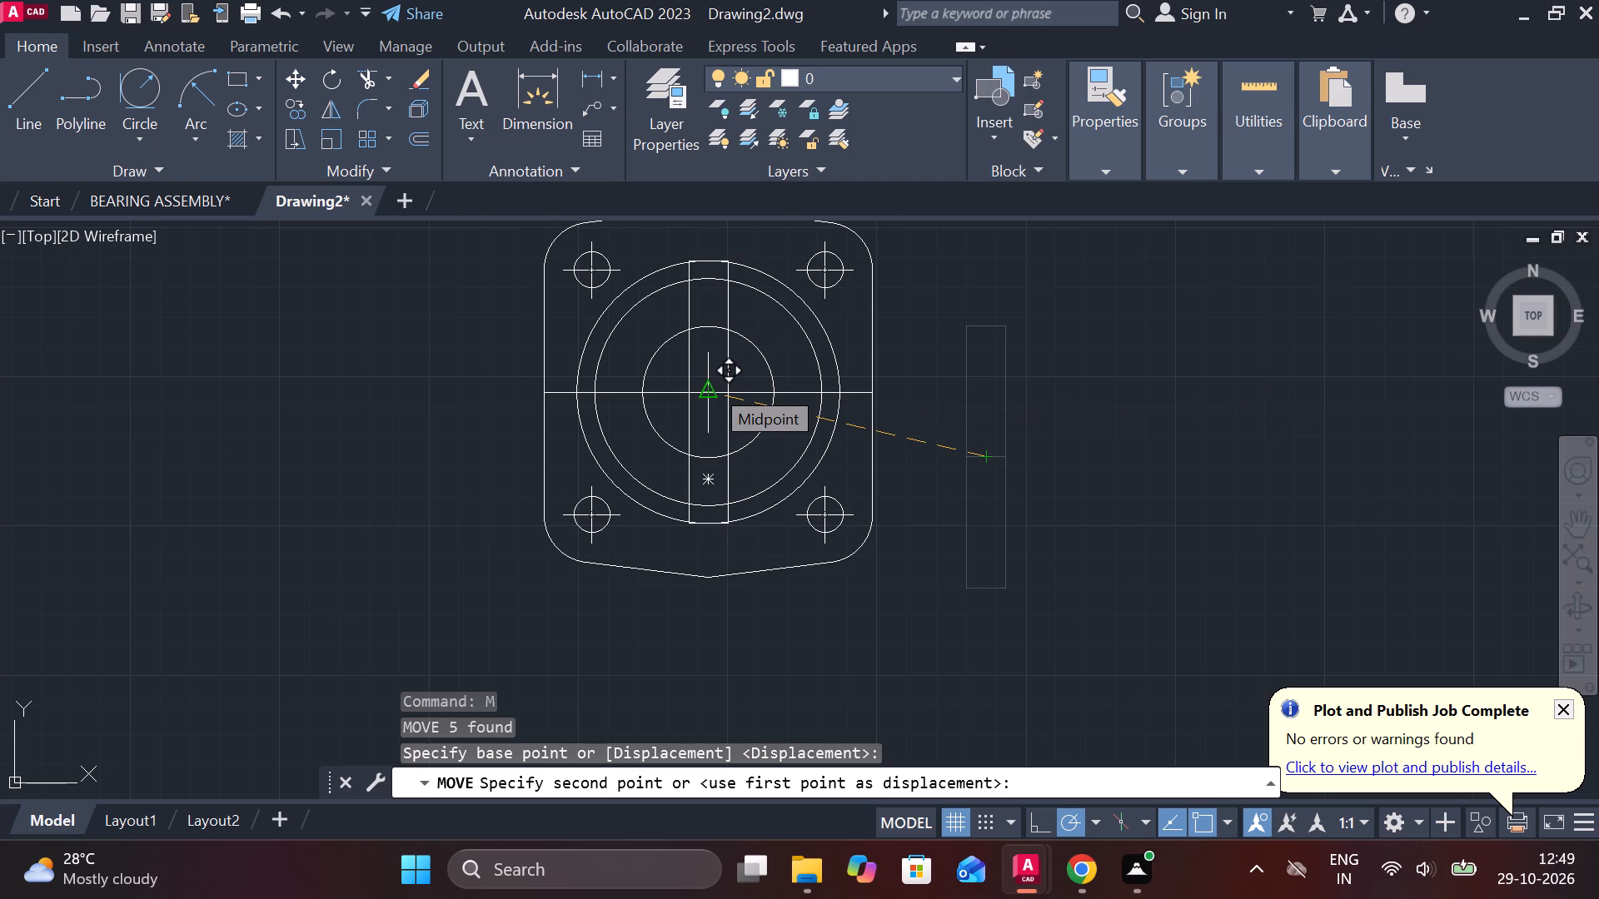
pyautogui.scroll(1, 711, 380)
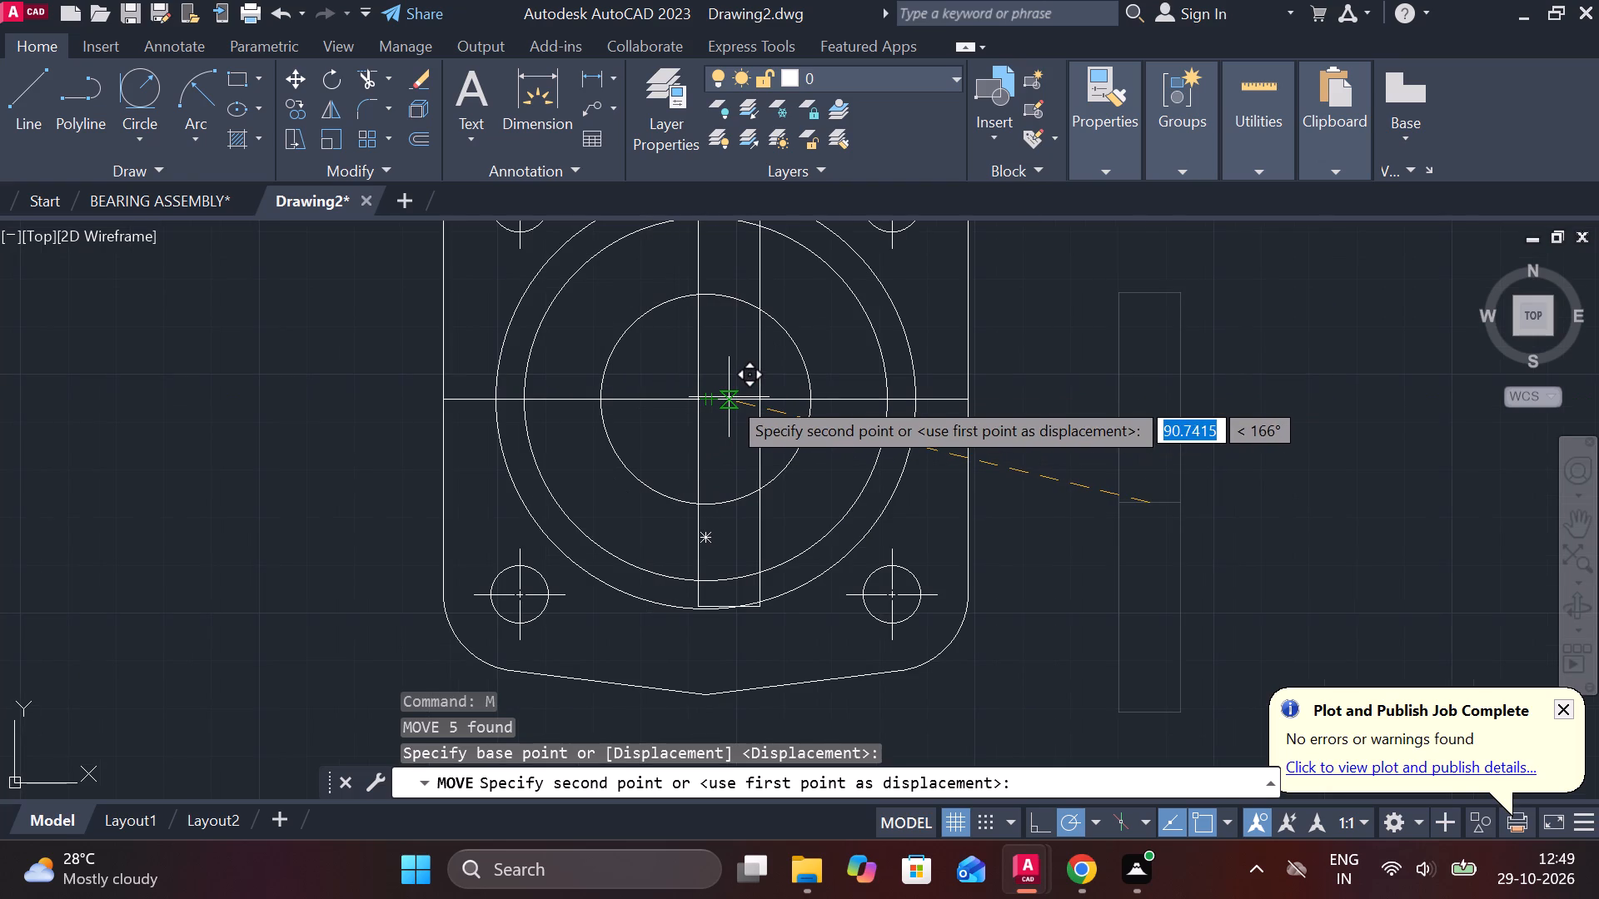
pyautogui.scroll(2, 729, 397)
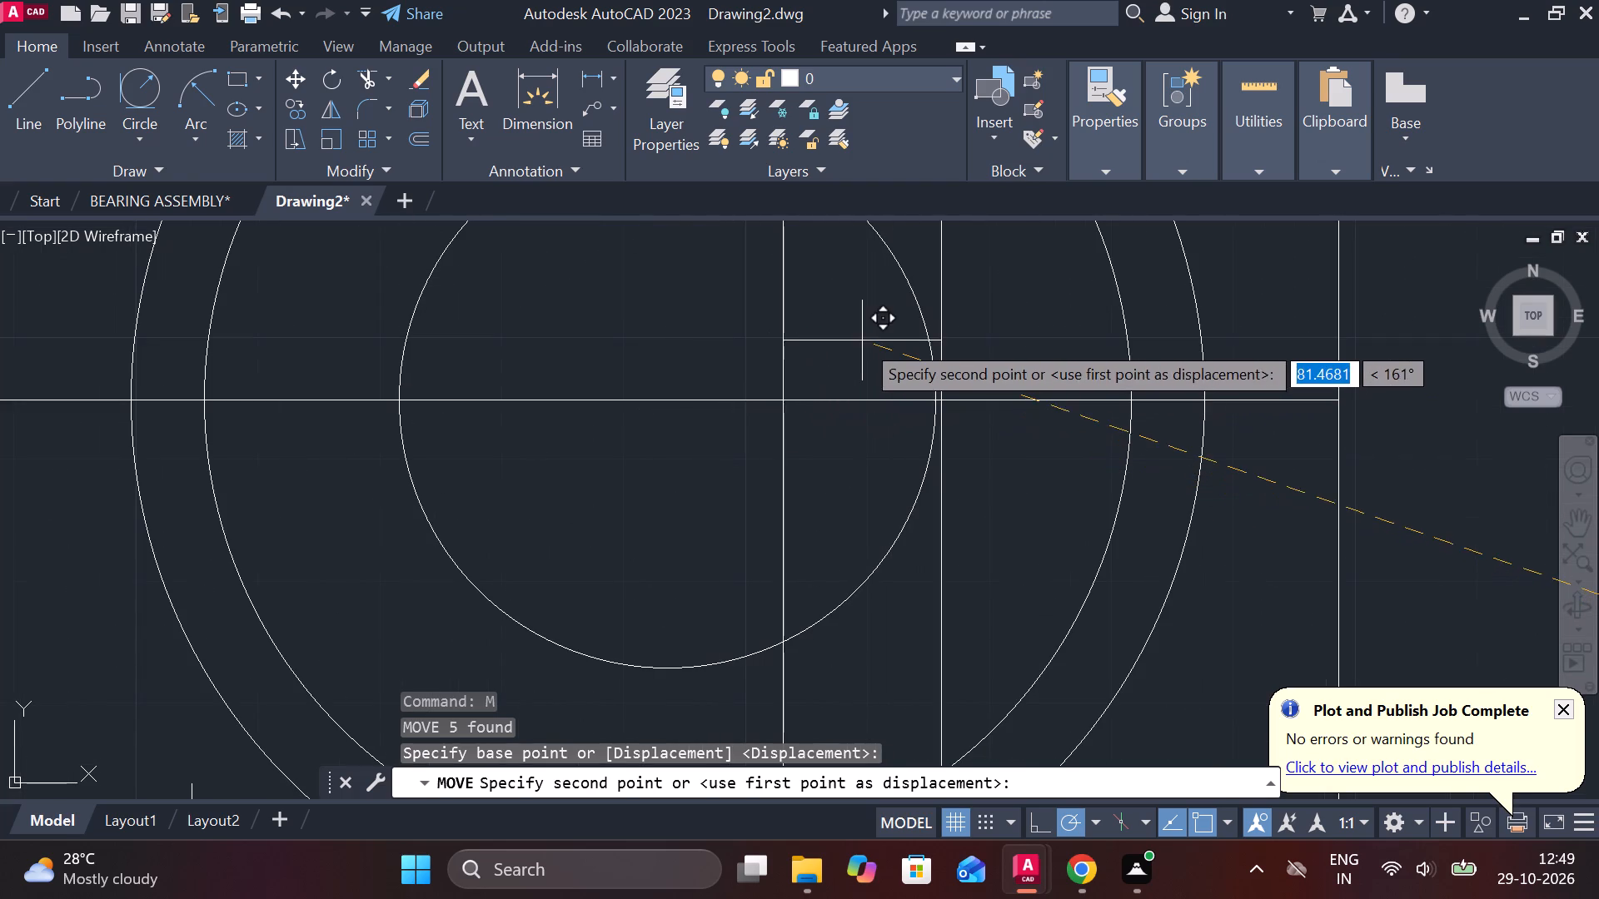
pyautogui.click(668, 405)
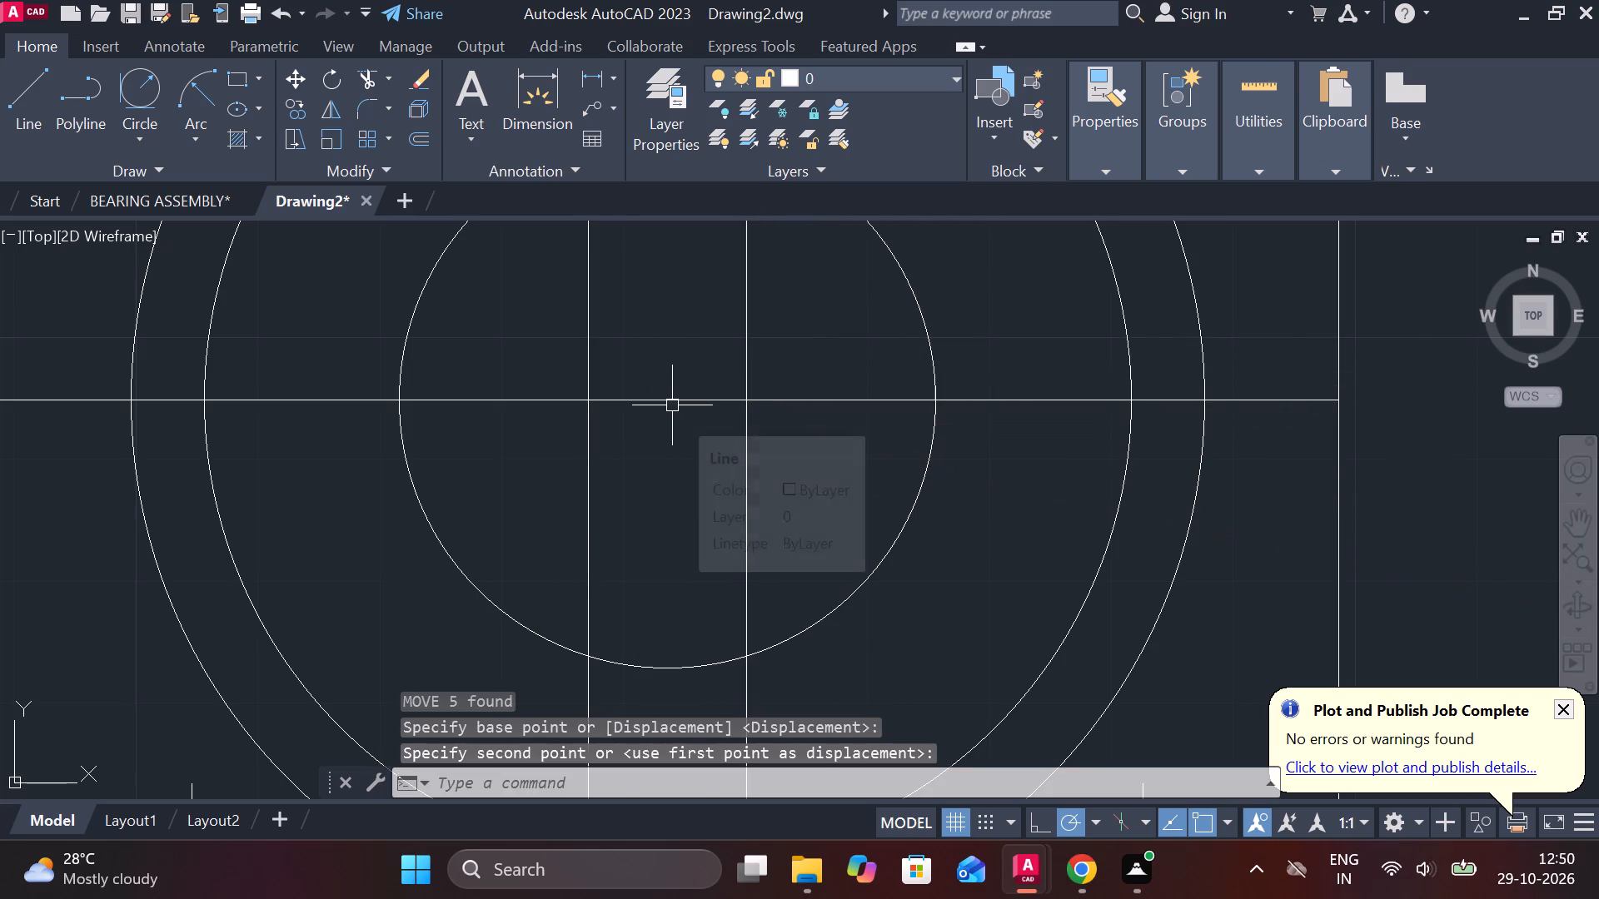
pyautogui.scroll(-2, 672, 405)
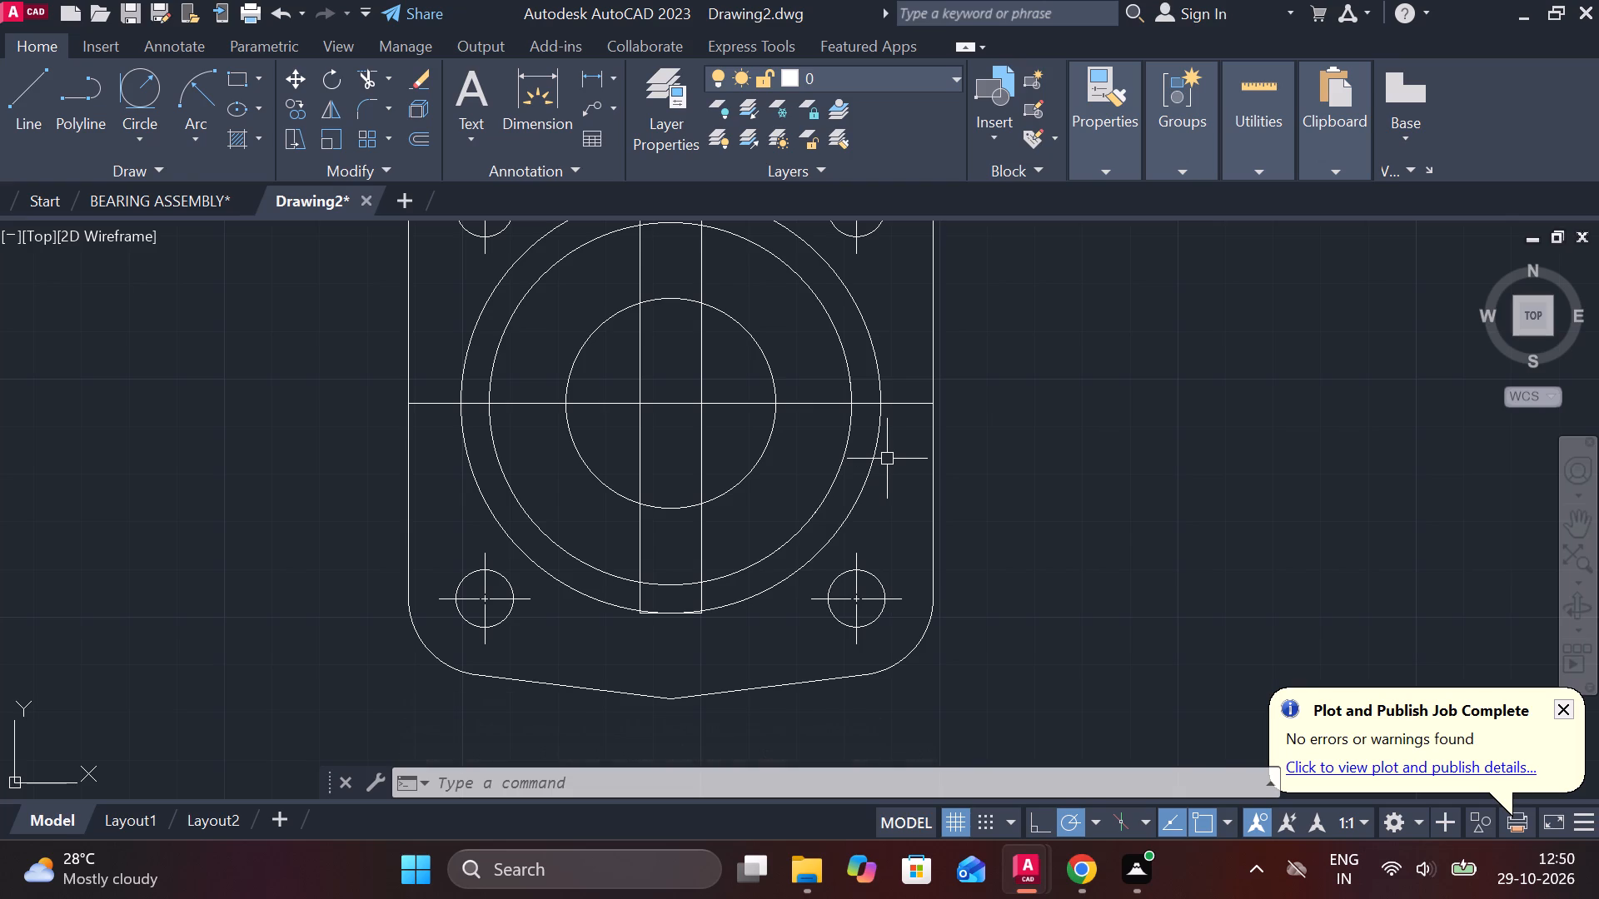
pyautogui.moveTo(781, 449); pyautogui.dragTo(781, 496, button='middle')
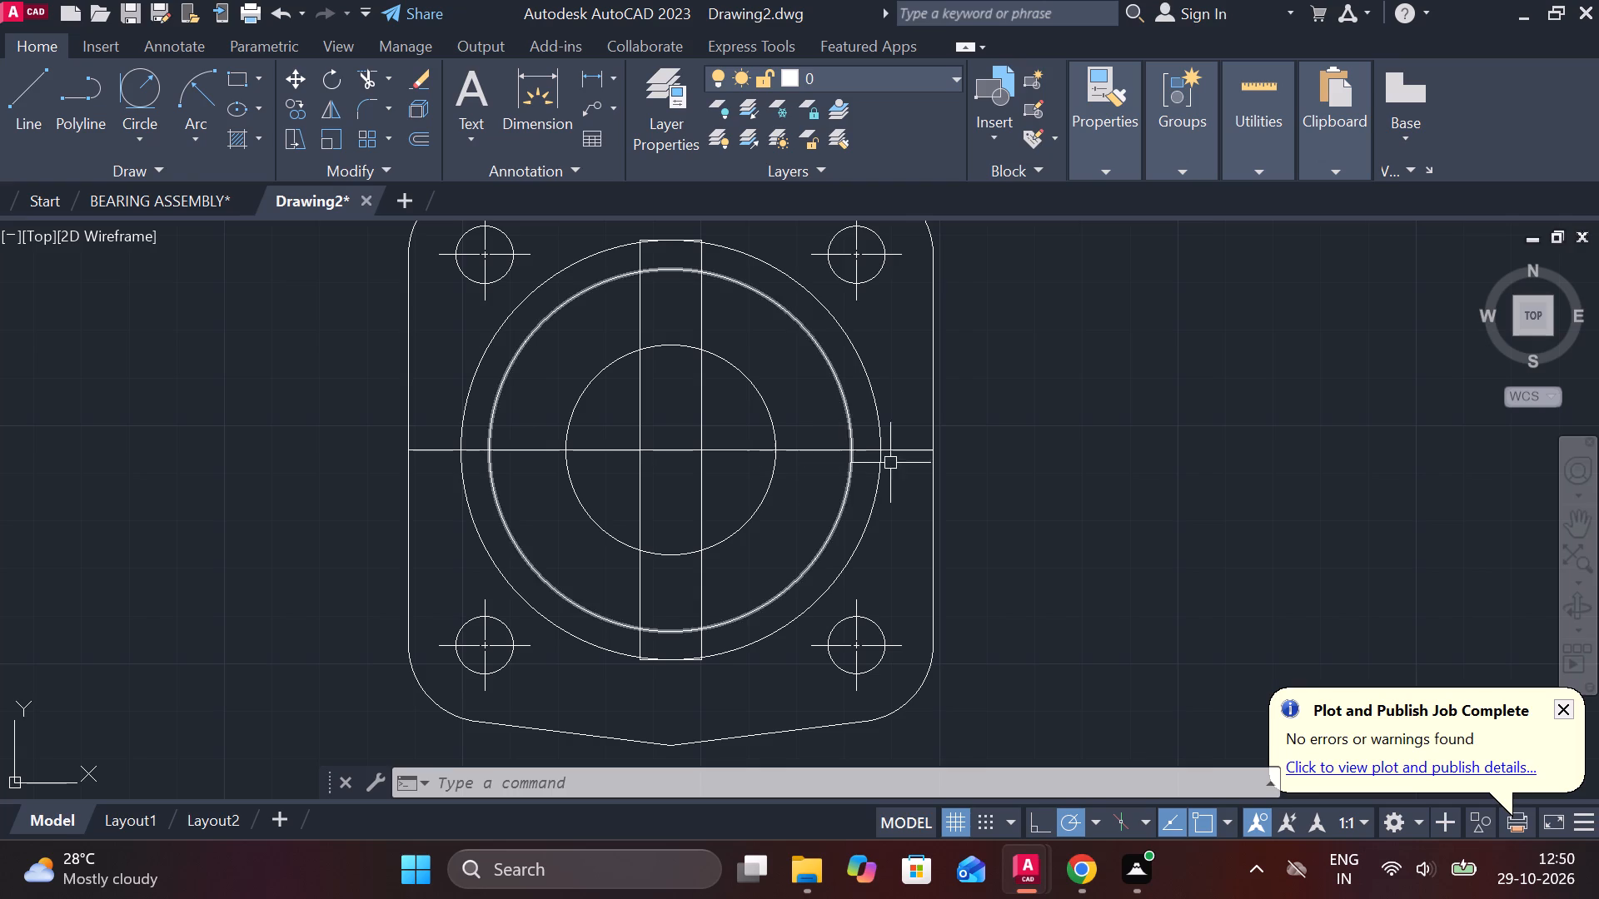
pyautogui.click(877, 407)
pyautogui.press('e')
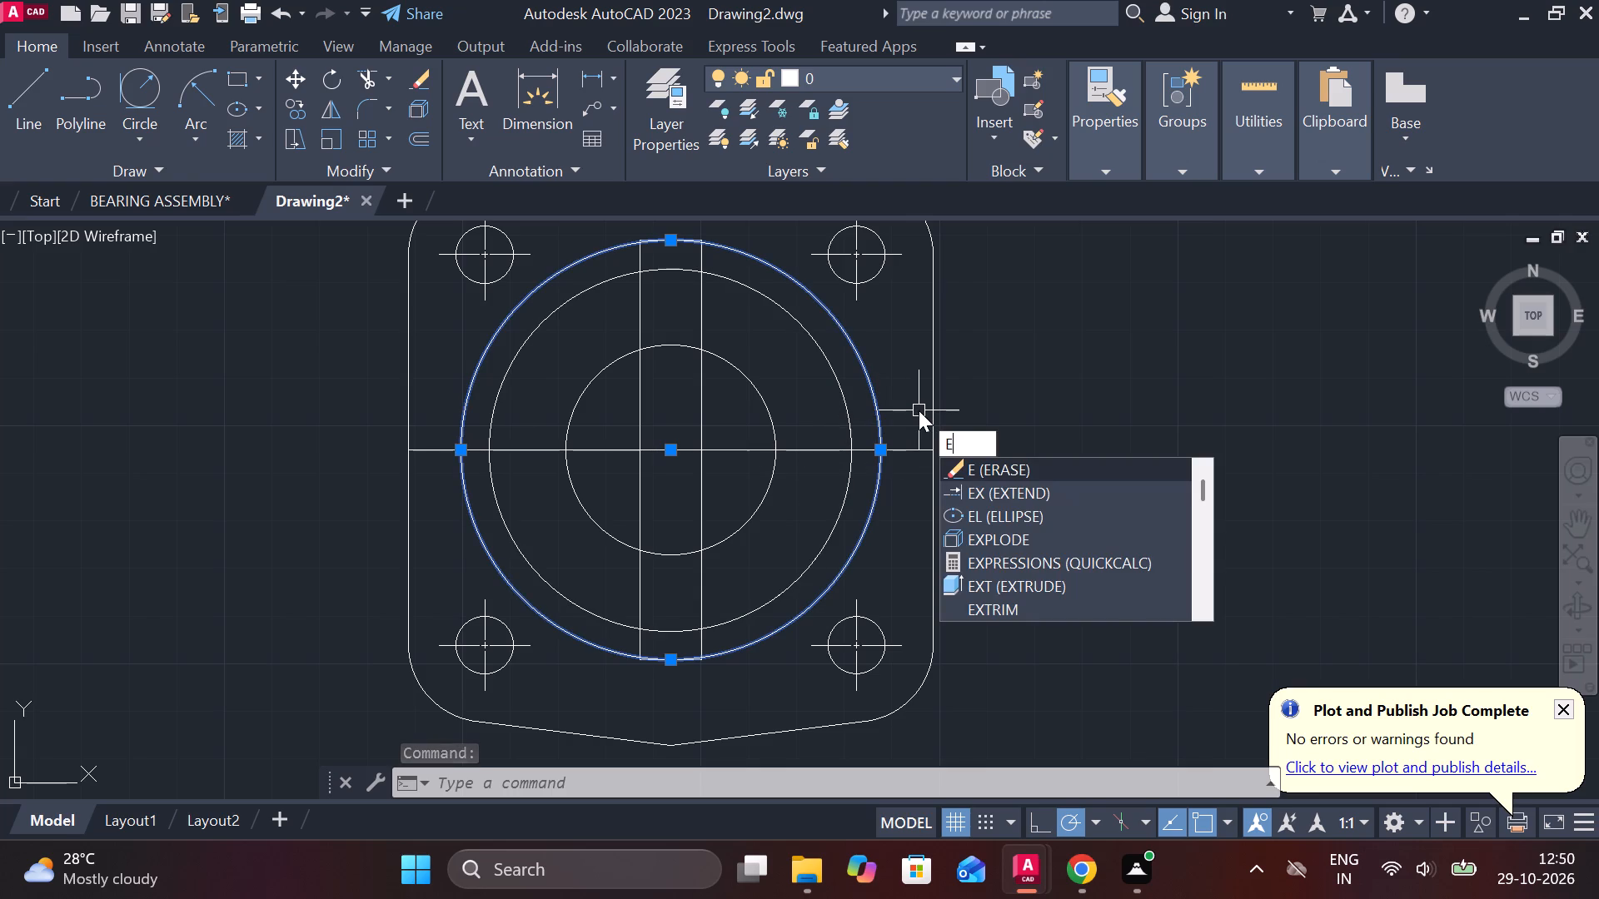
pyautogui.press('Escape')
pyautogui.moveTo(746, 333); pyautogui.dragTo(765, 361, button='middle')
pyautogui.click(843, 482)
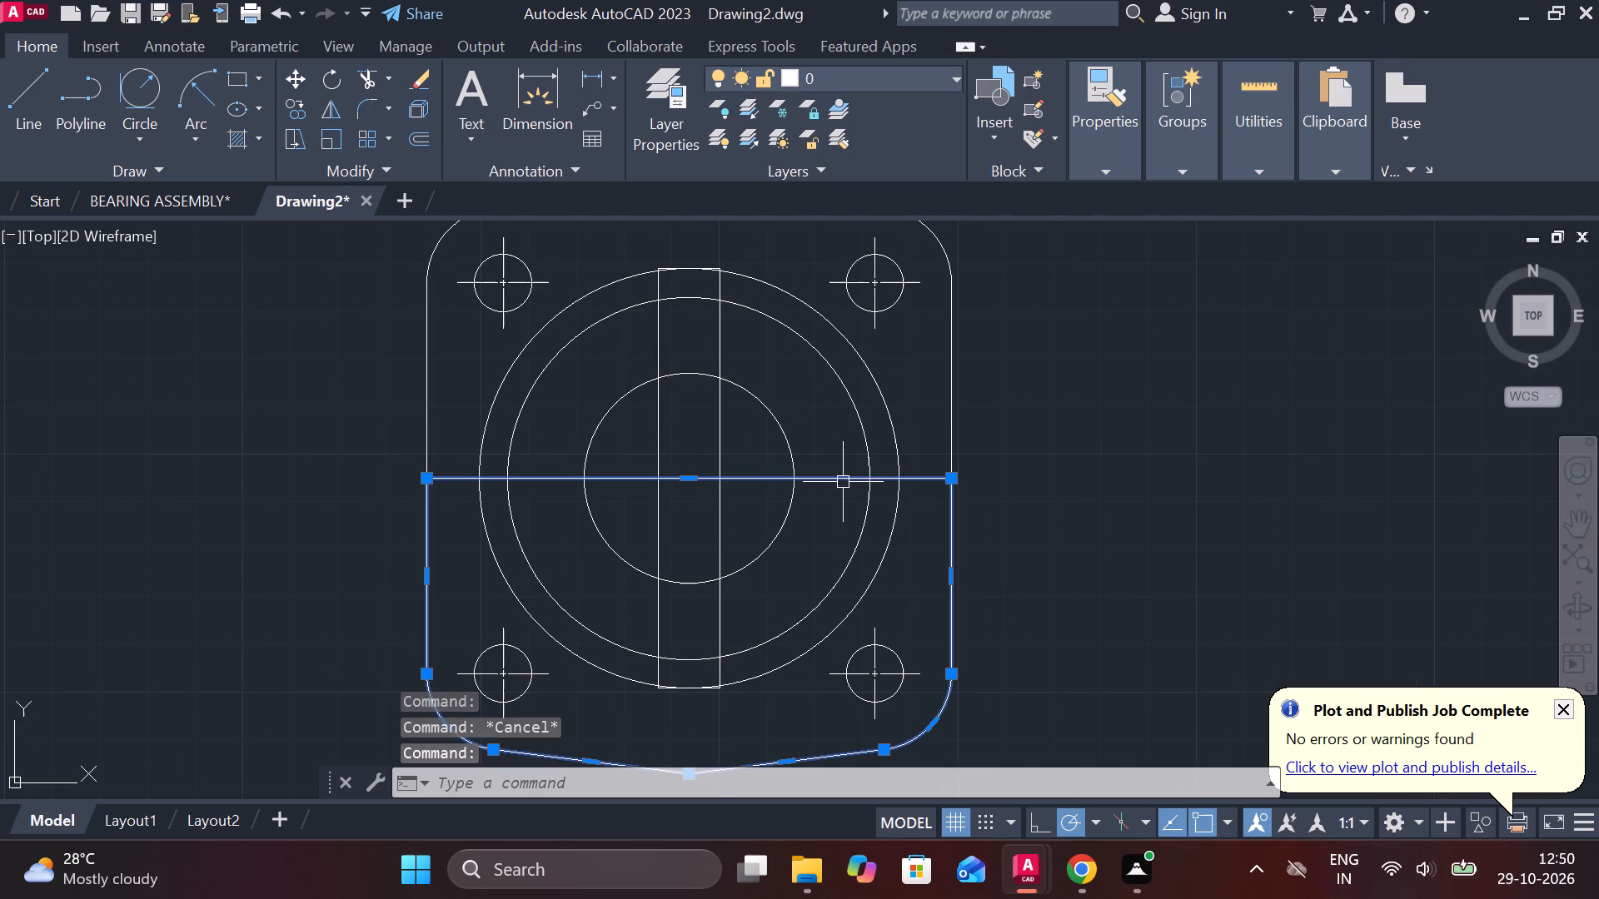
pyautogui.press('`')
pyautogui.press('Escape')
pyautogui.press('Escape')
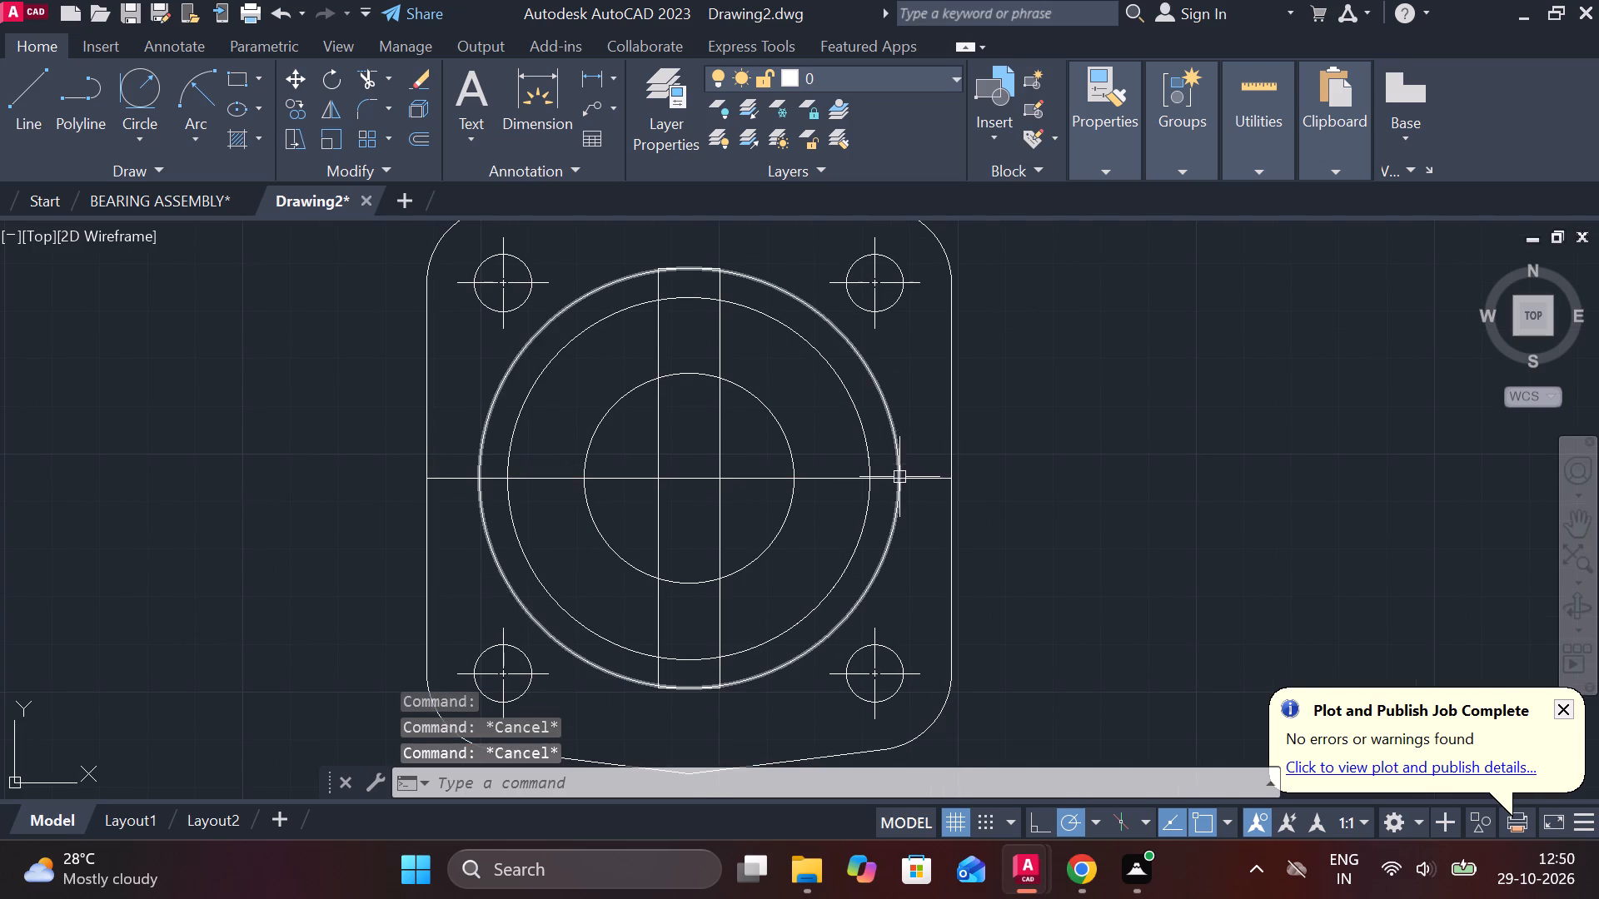
# Explode the polyline that forms the plate's horizontal centreline and lower outline.
pyautogui.click(910, 480)
pyautogui.press('e')
pyautogui.press('x')
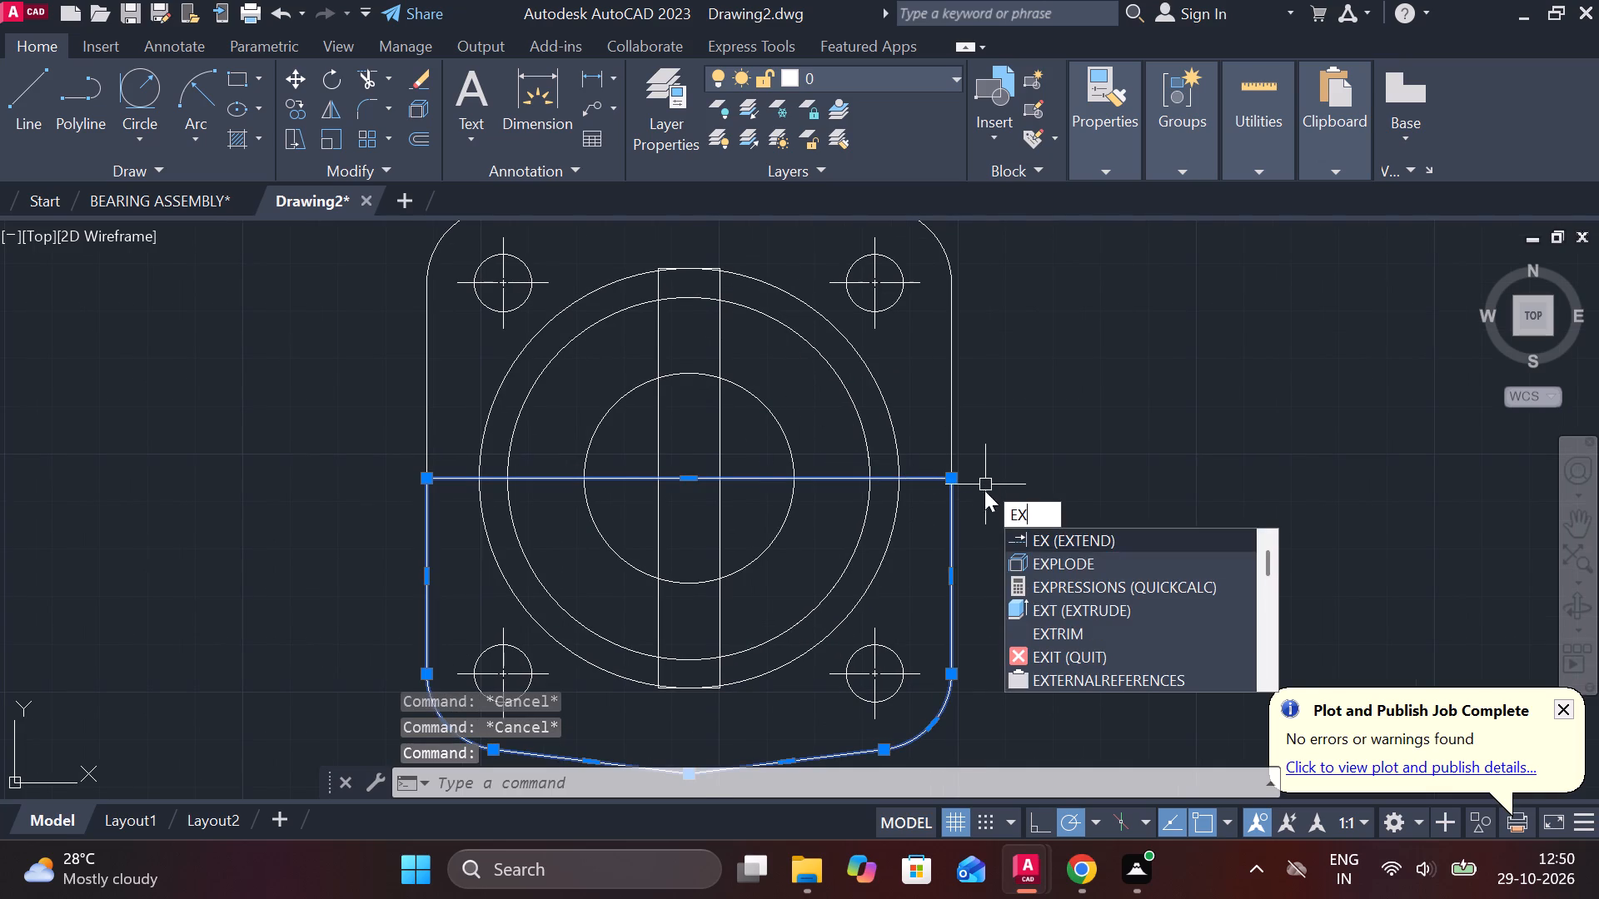
pyautogui.click(1051, 560)
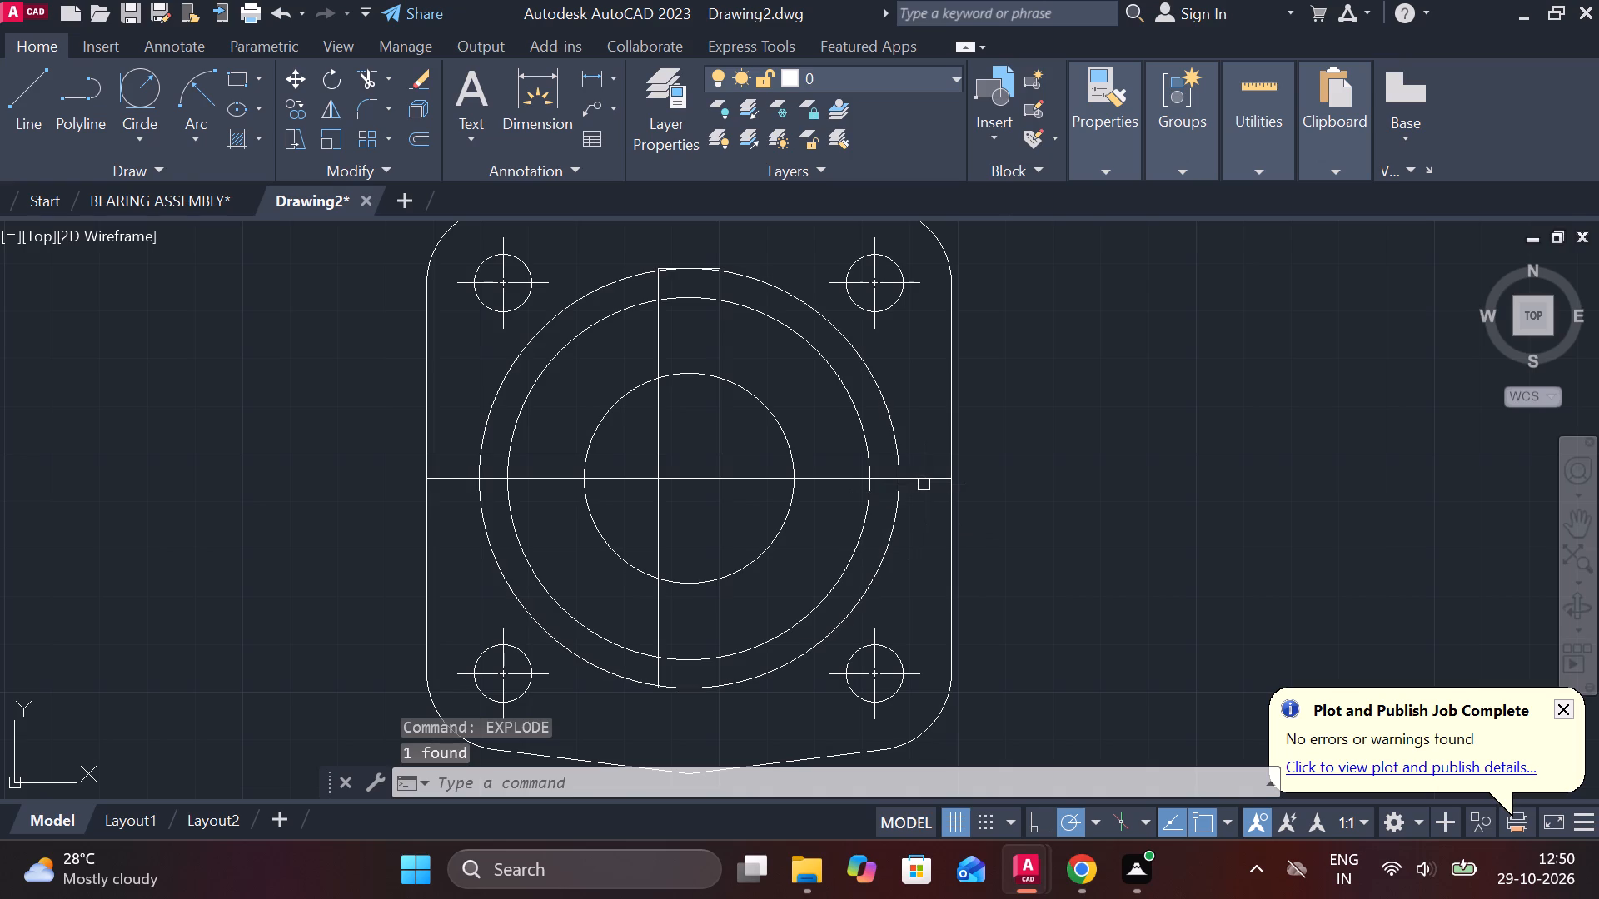
# Offset the plate's horizontal centreline upward by 52 mm.
pyautogui.click(922, 481)
pyautogui.press('o')
pyautogui.press('Return')
pyautogui.press('Return')
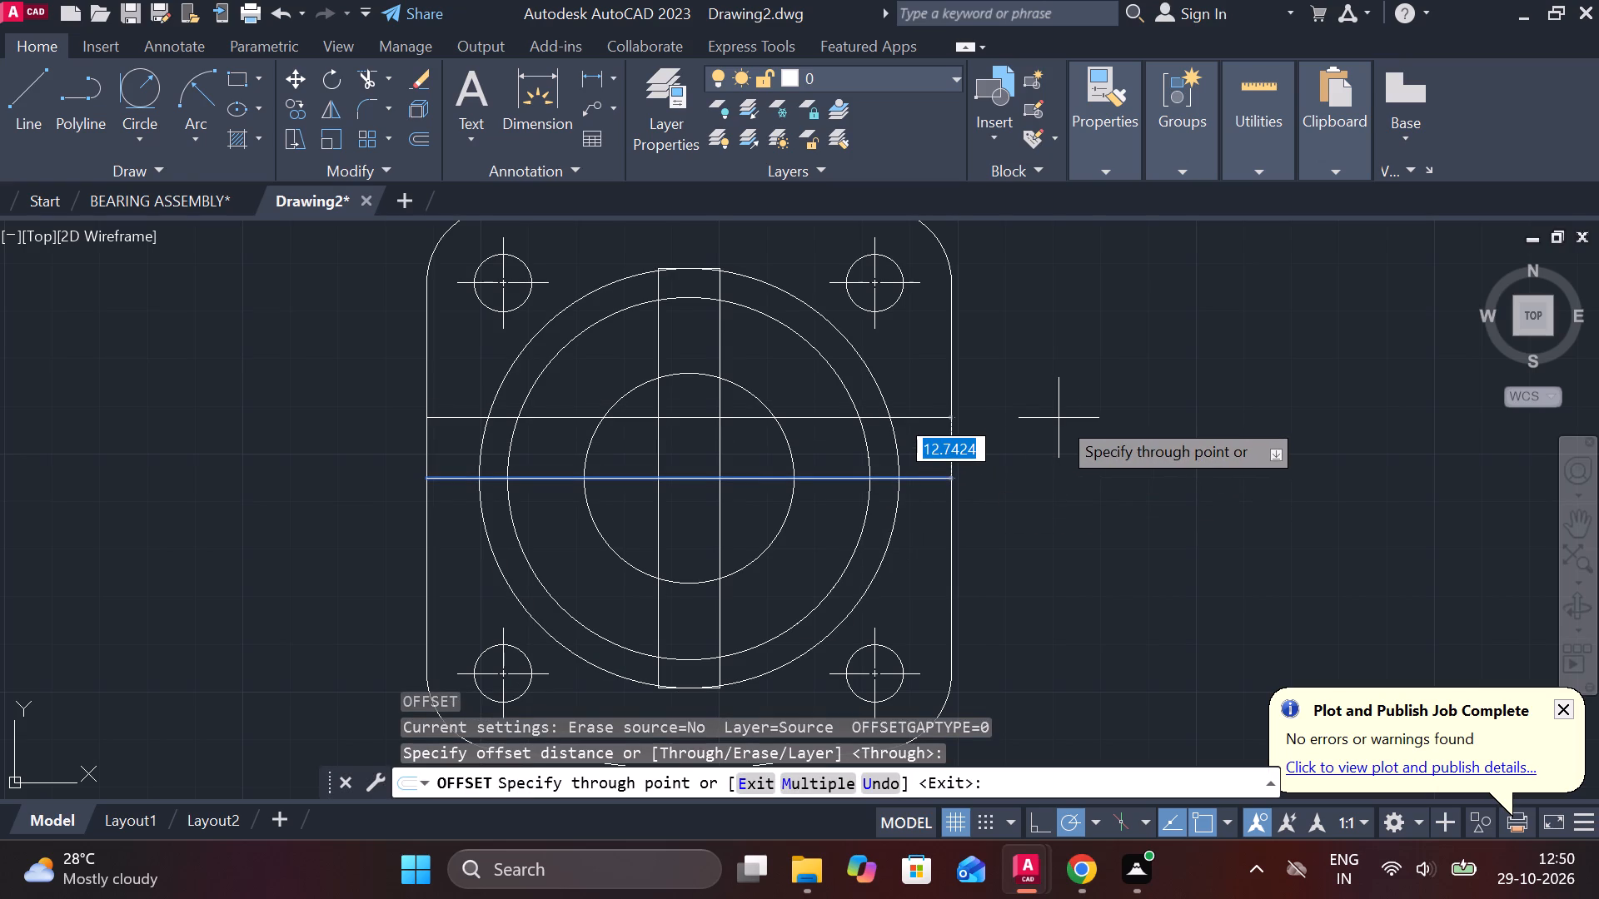
pyautogui.write('52')
pyautogui.press('space')
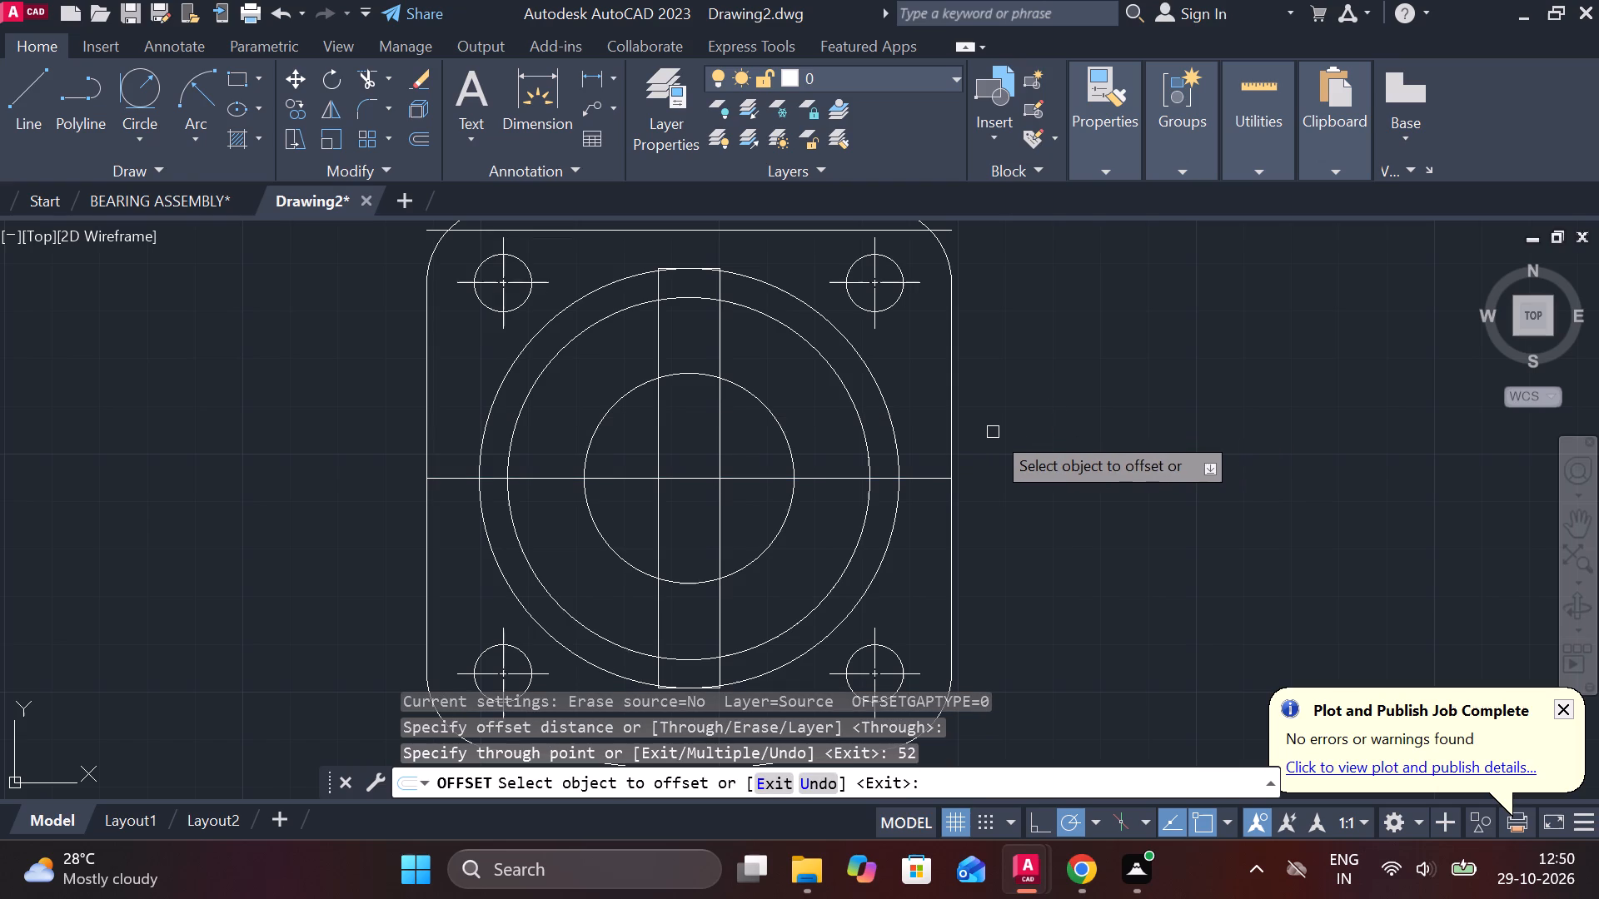
pyautogui.moveTo(977, 443); pyautogui.dragTo(1001, 529, button='middle')
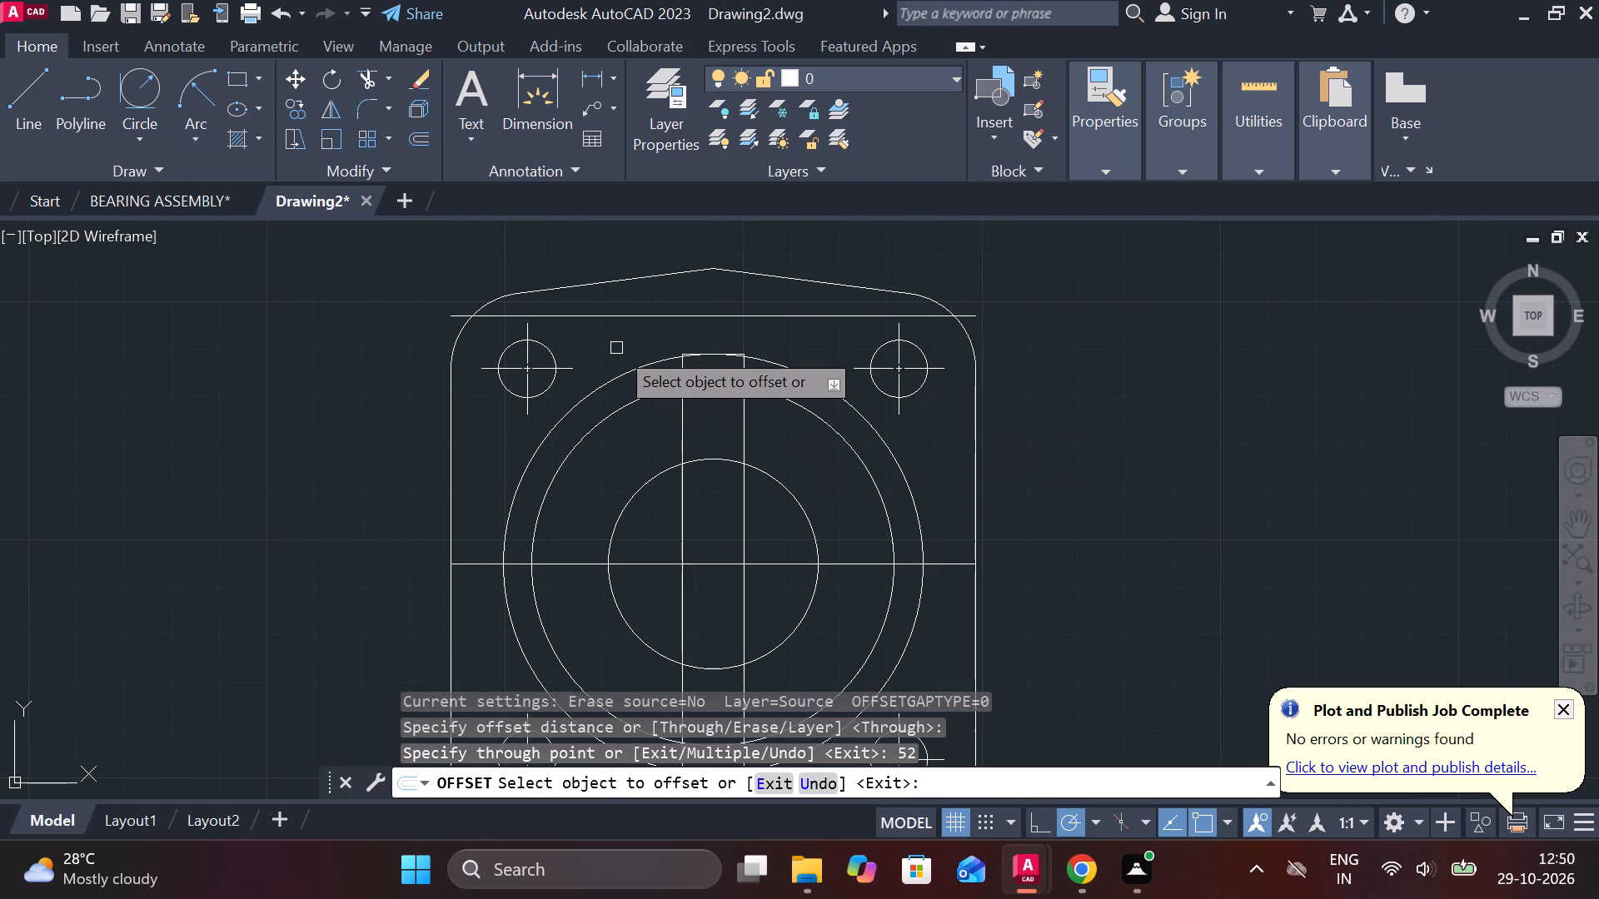
pyautogui.scroll(1, 682, 344)
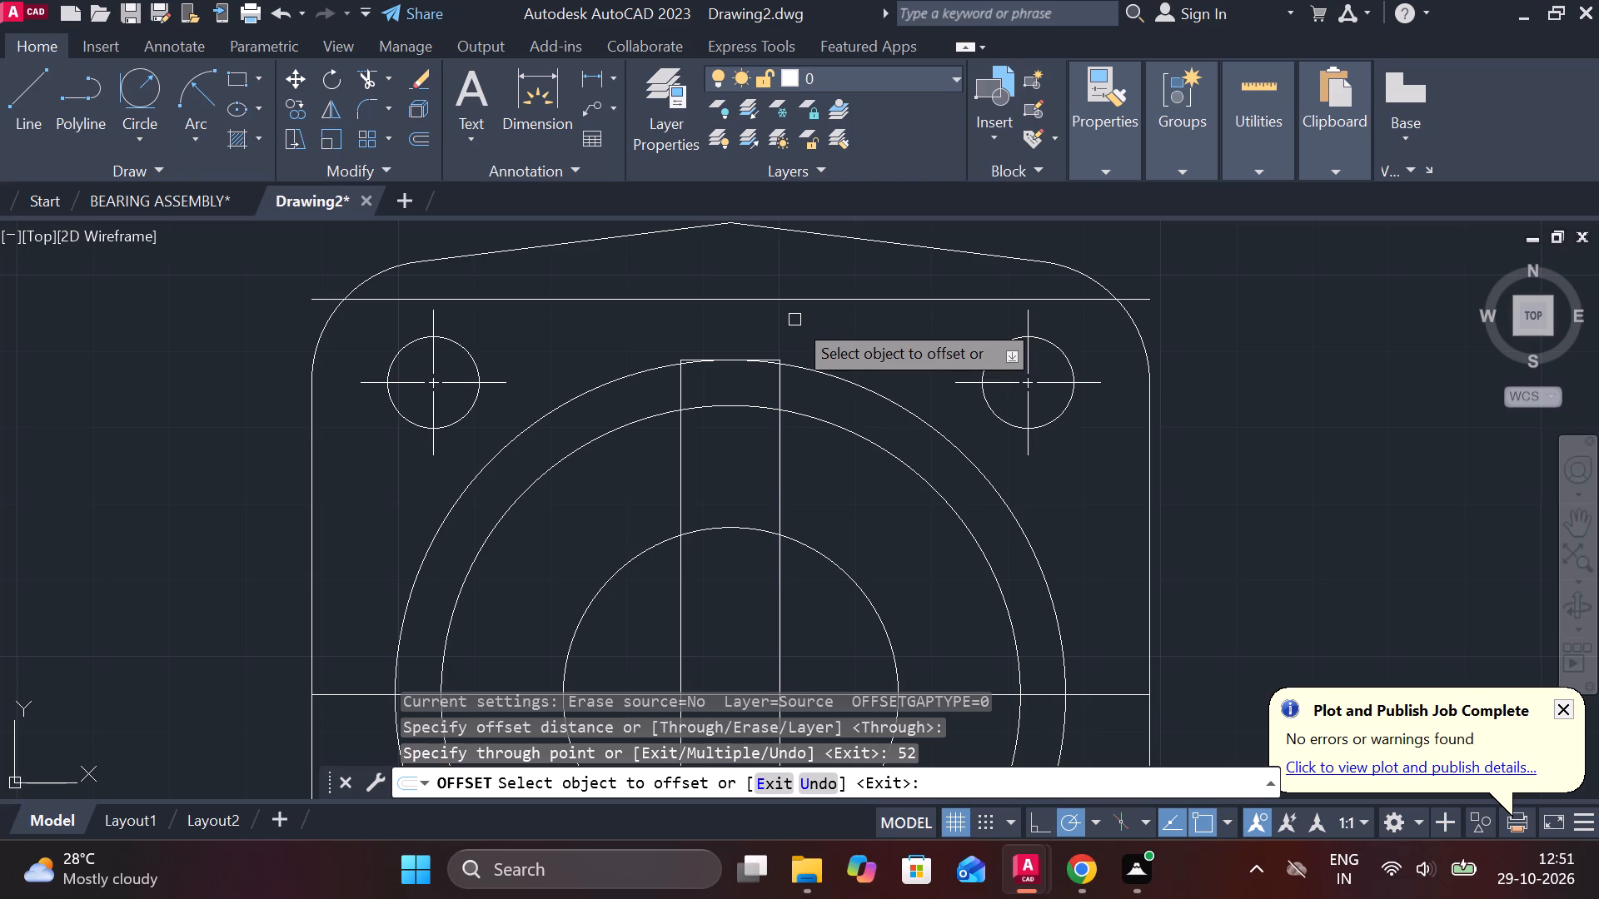
pyautogui.press('Escape')
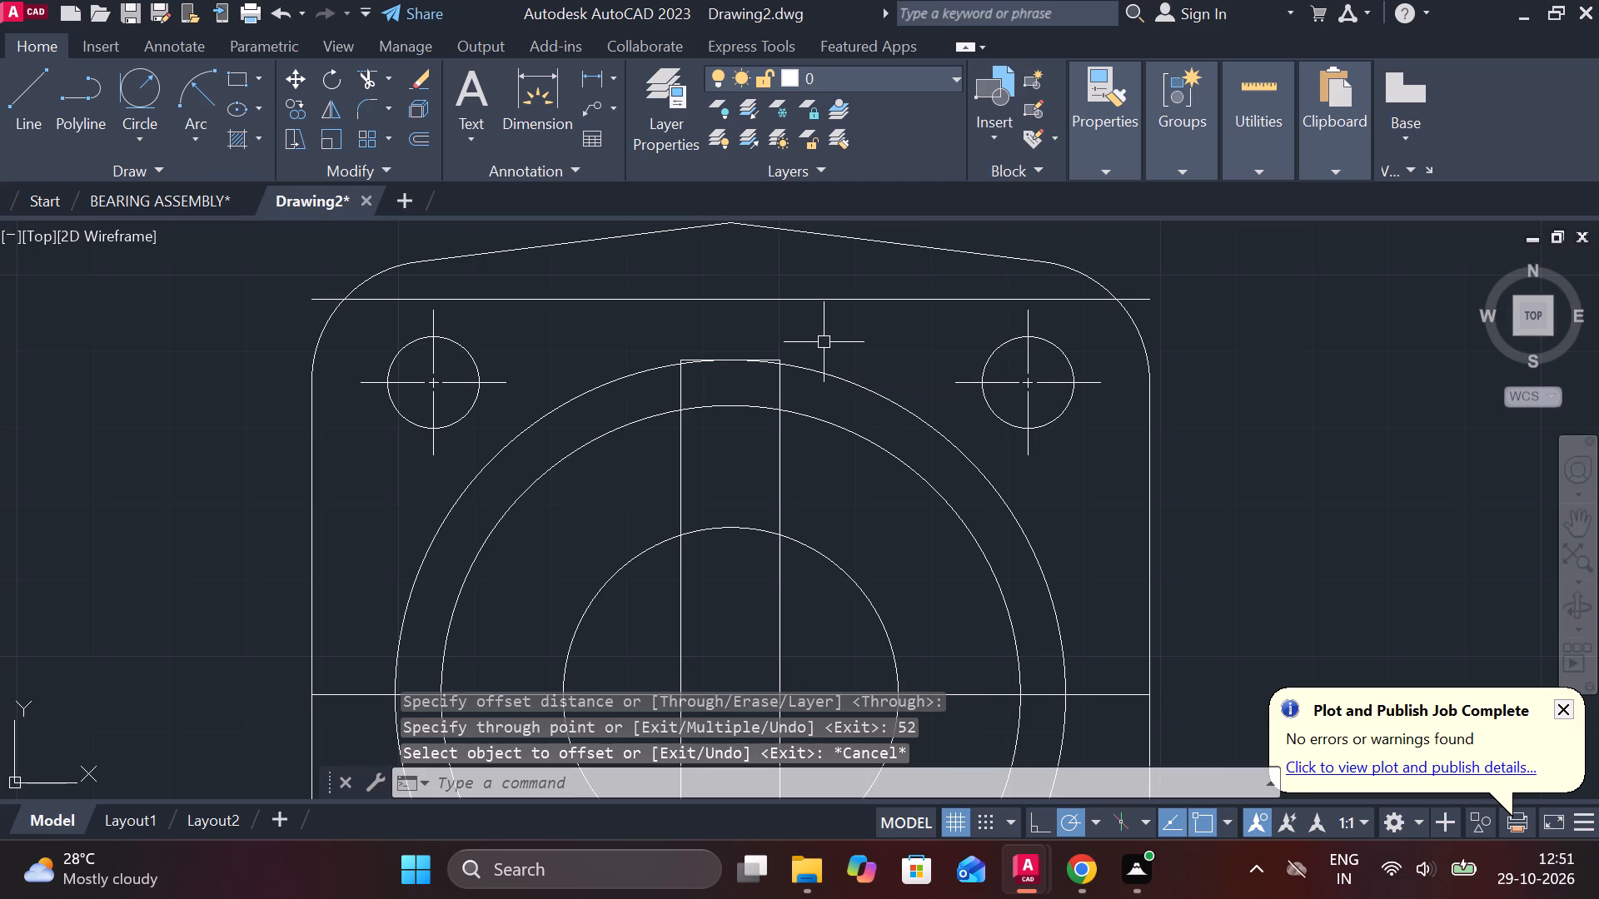
# Draw a vertical line from the top quadrant of the outer large circle up to the offset horizontal line.
pyautogui.press('l')
pyautogui.press('Return')
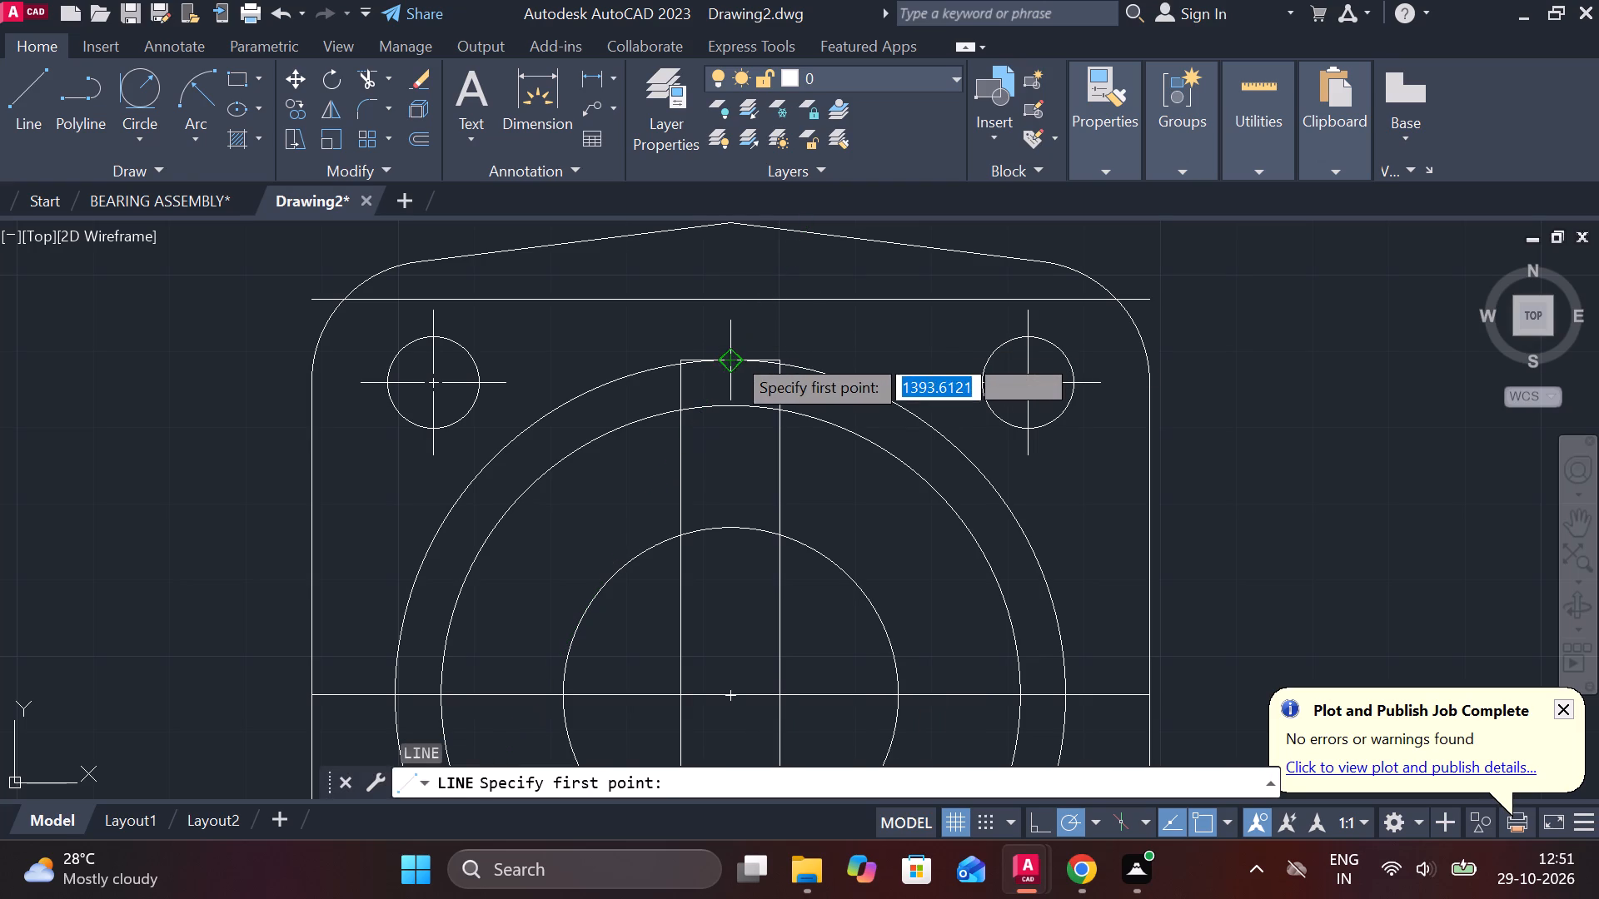
pyautogui.click(733, 354)
pyautogui.click(734, 316)
pyautogui.press('Escape')
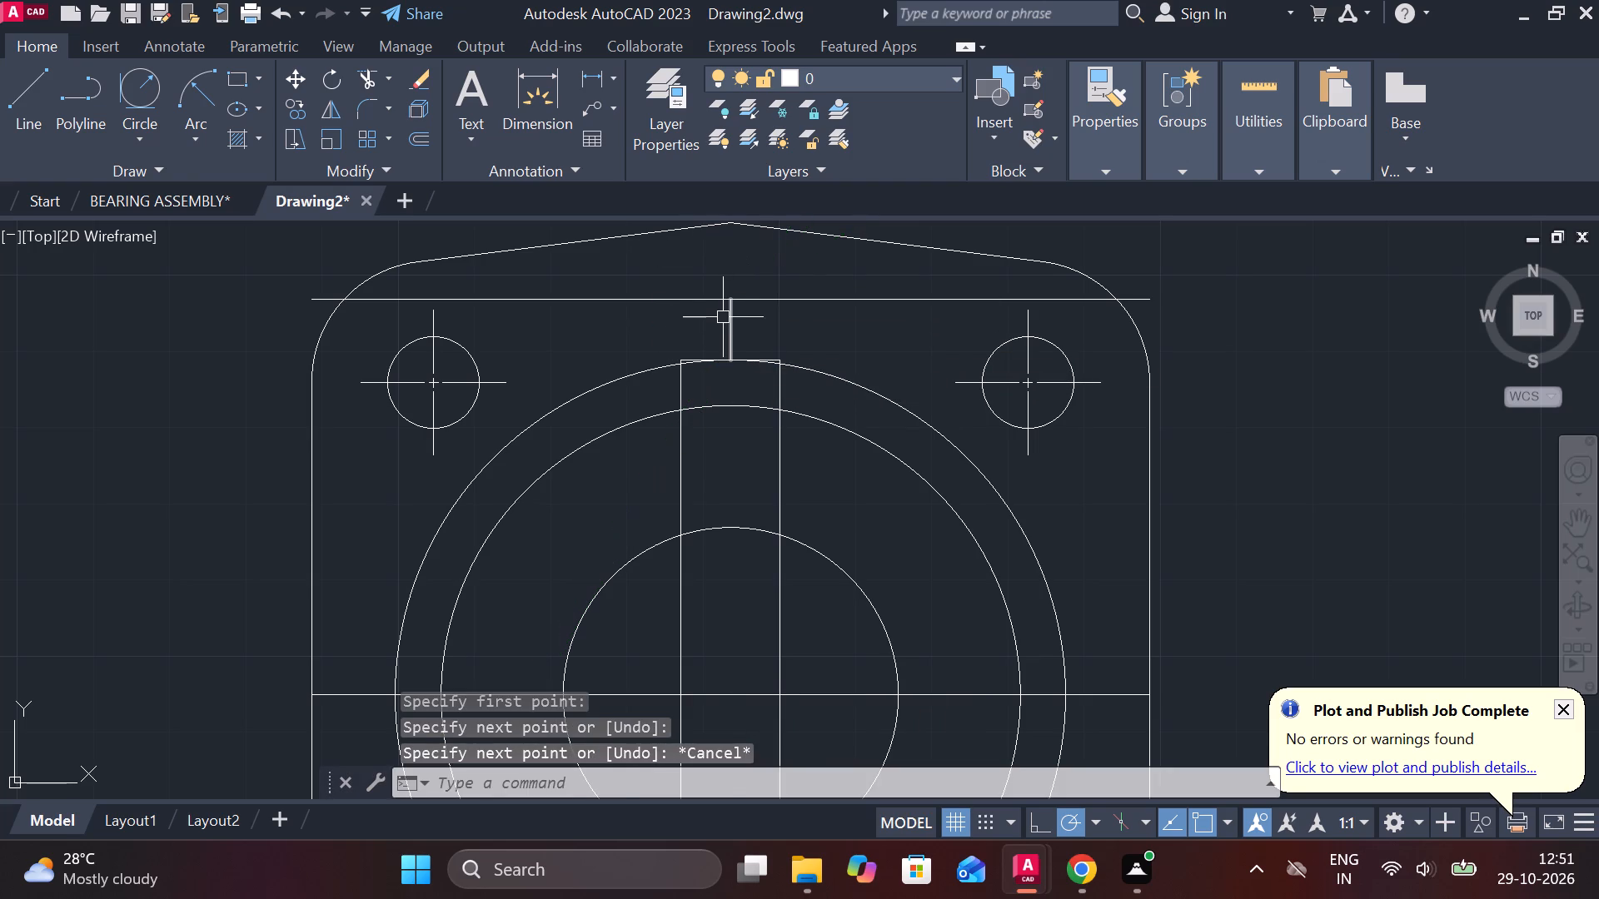
pyautogui.doubleClick(740, 332)
pyautogui.press('Escape')
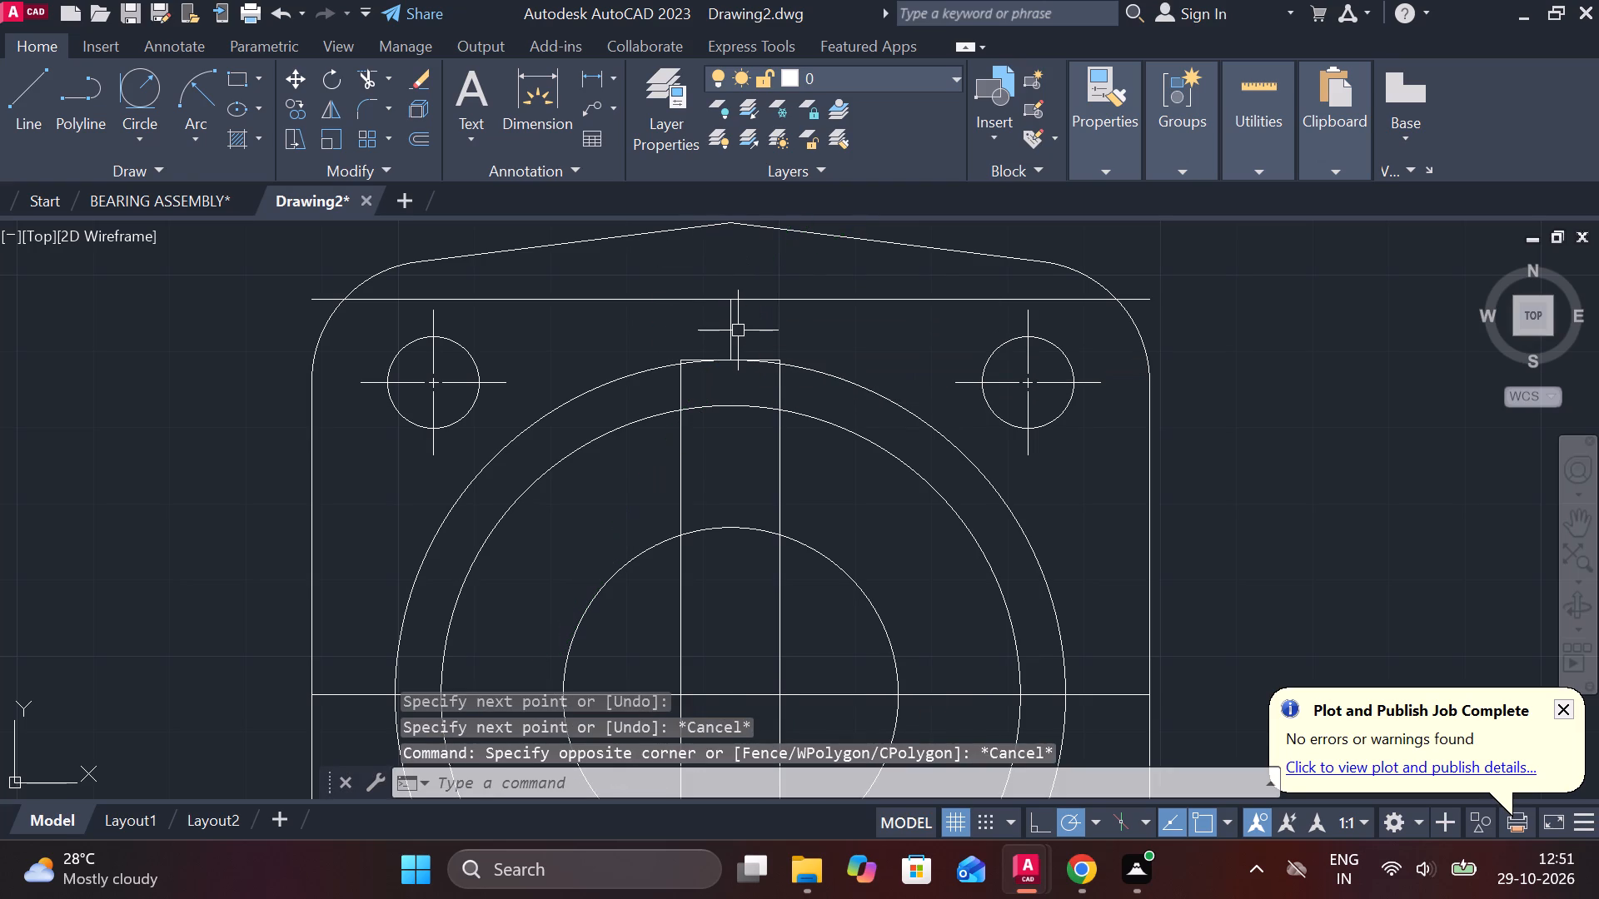
# Offset the short vertical line above the outer circle by 12 mm to both sides.
pyautogui.click(730, 322)
pyautogui.press('o')
pyautogui.press('Return')
pyautogui.press('Return')
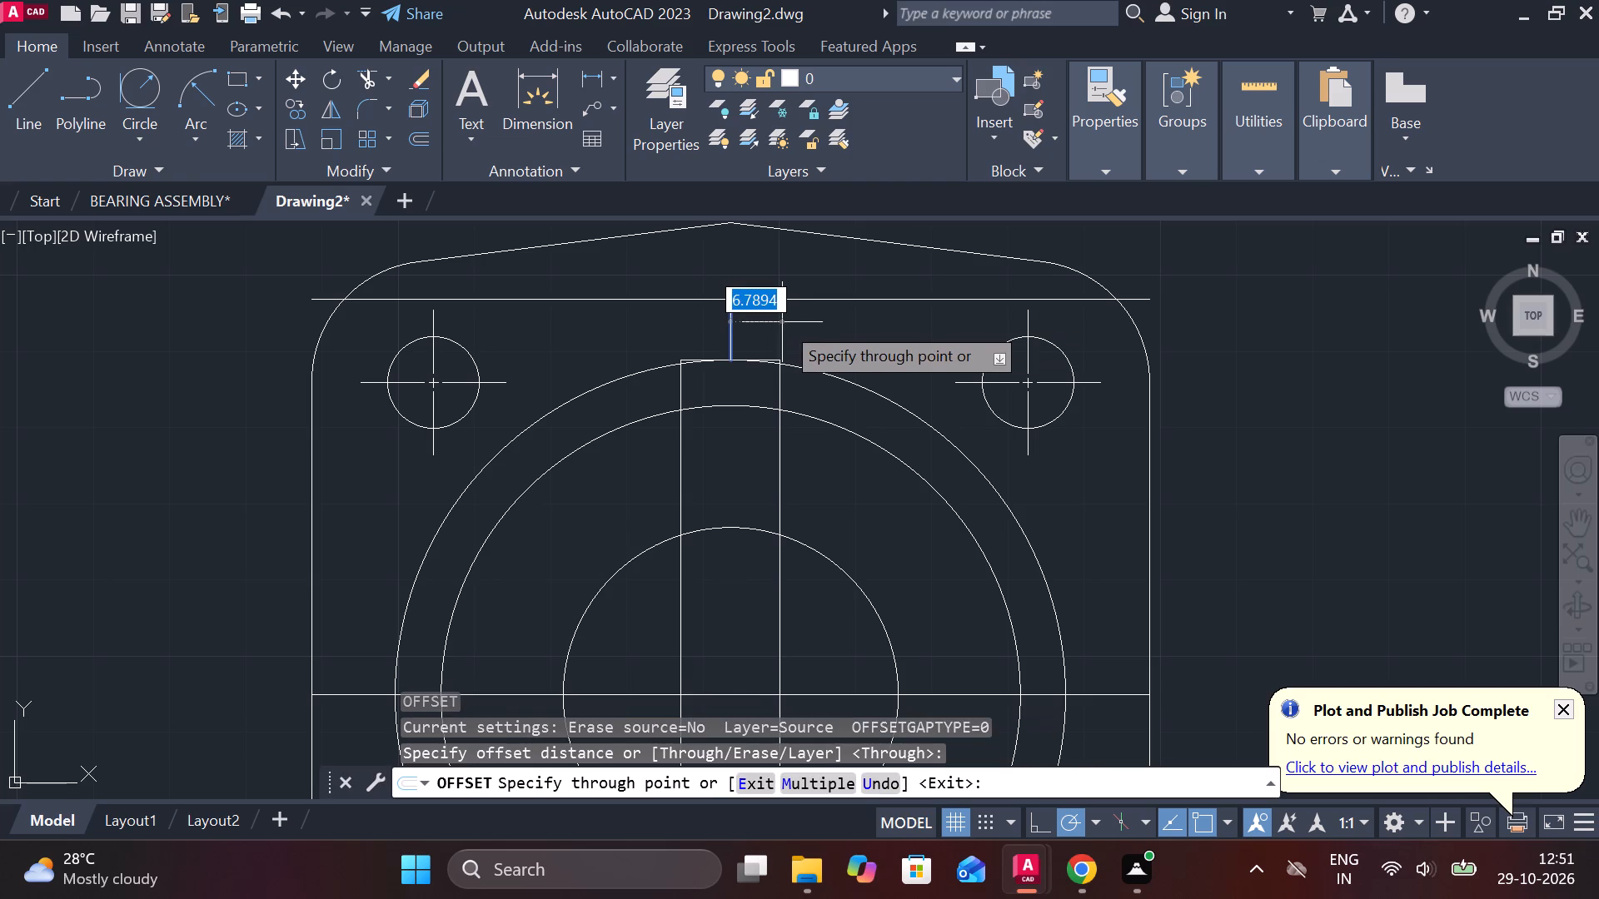
pyautogui.write('12')
pyautogui.press('space')
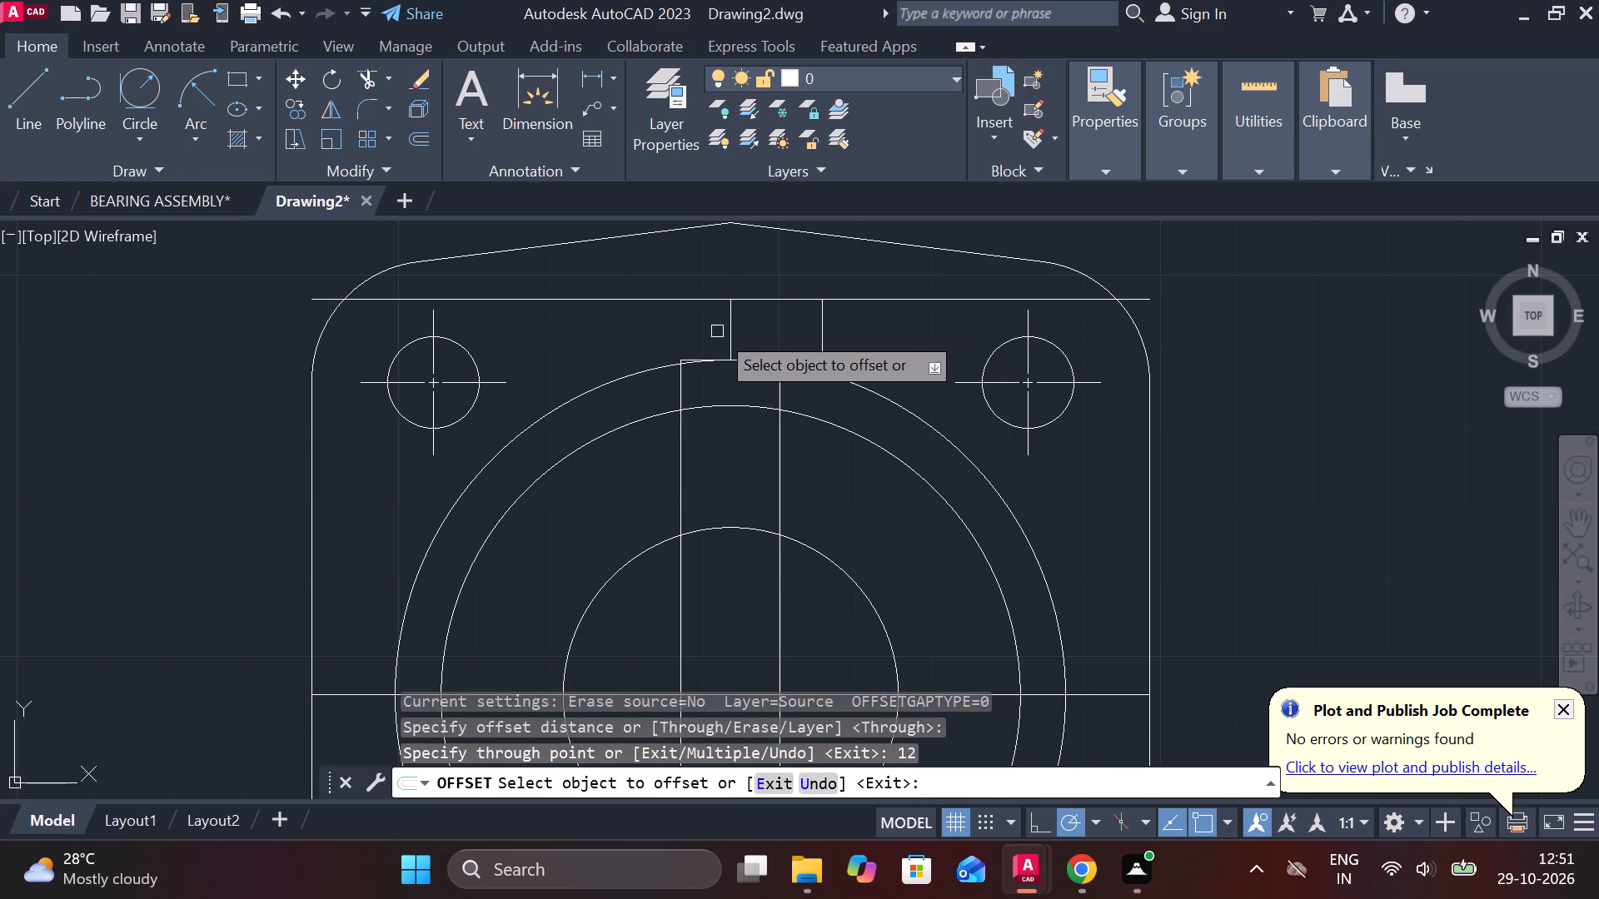
pyautogui.click(735, 329)
pyautogui.write('12')
pyautogui.press('space')
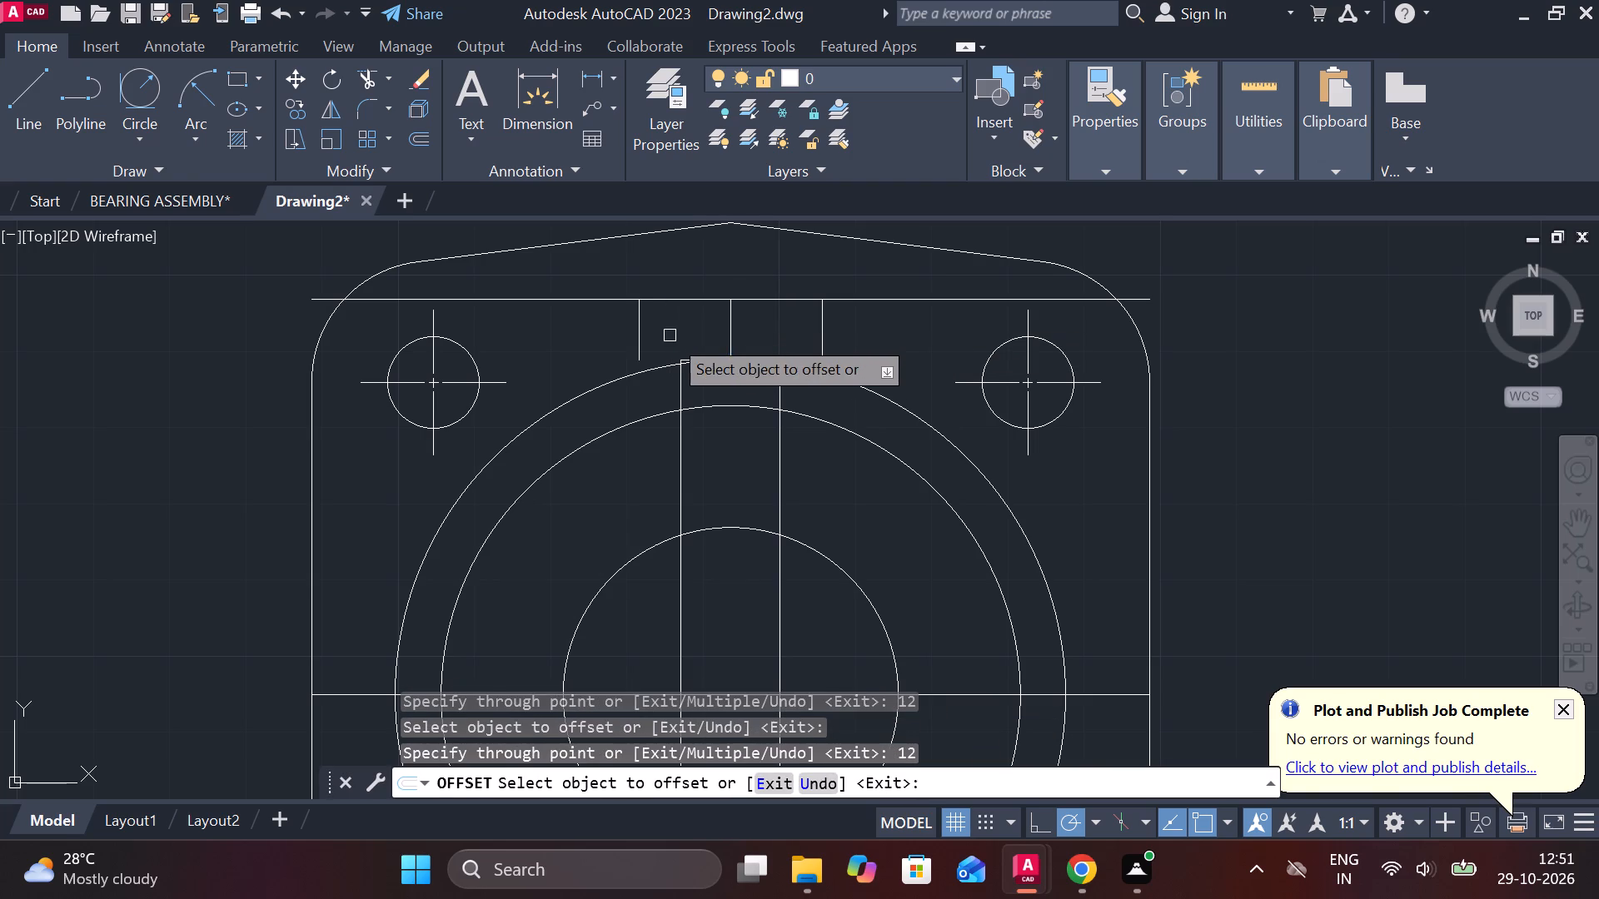
pyautogui.press('Escape')
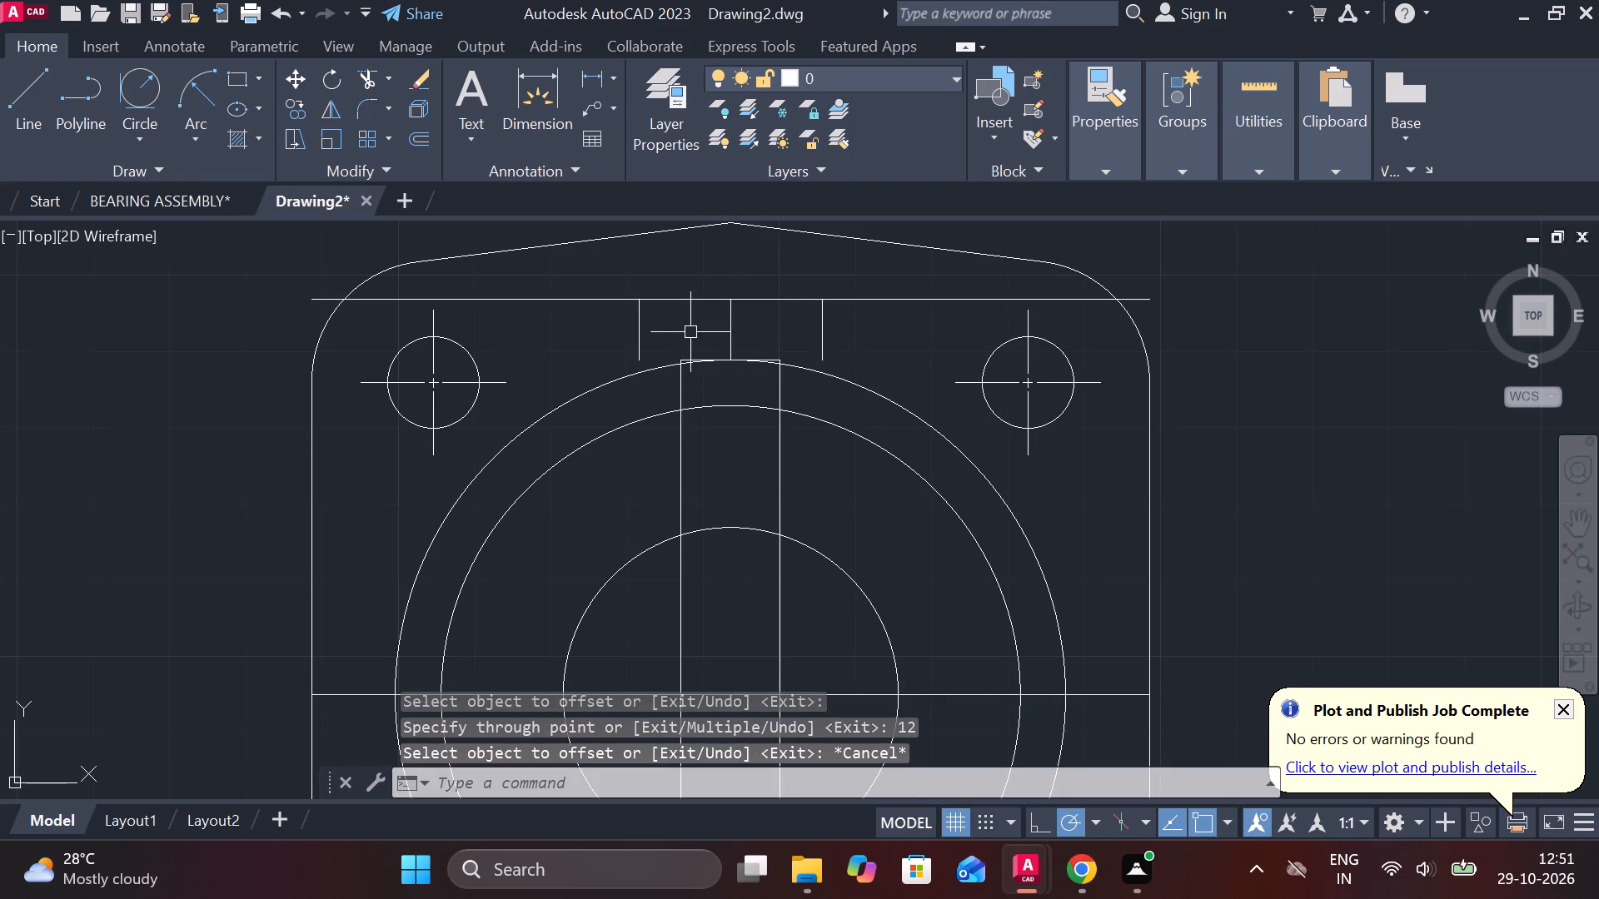
# Extend the two offset vertical lines down to the outer large circle.
pyautogui.write('EX')
pyautogui.press('space')
pyautogui.click(644, 330)
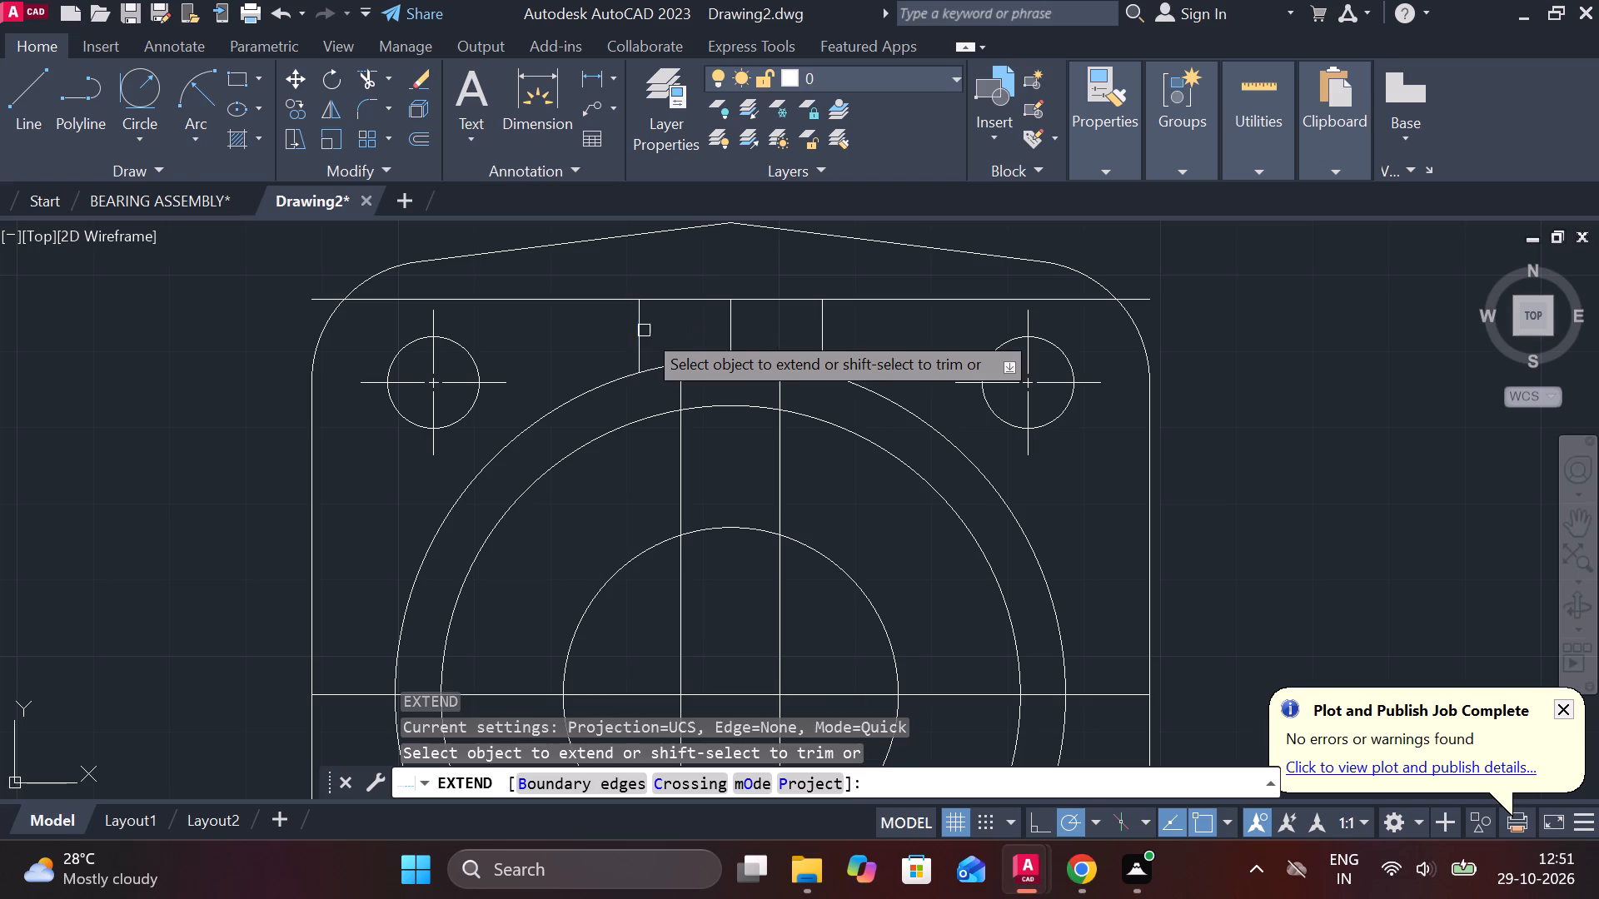
pyautogui.click(820, 338)
pyautogui.press('Escape')
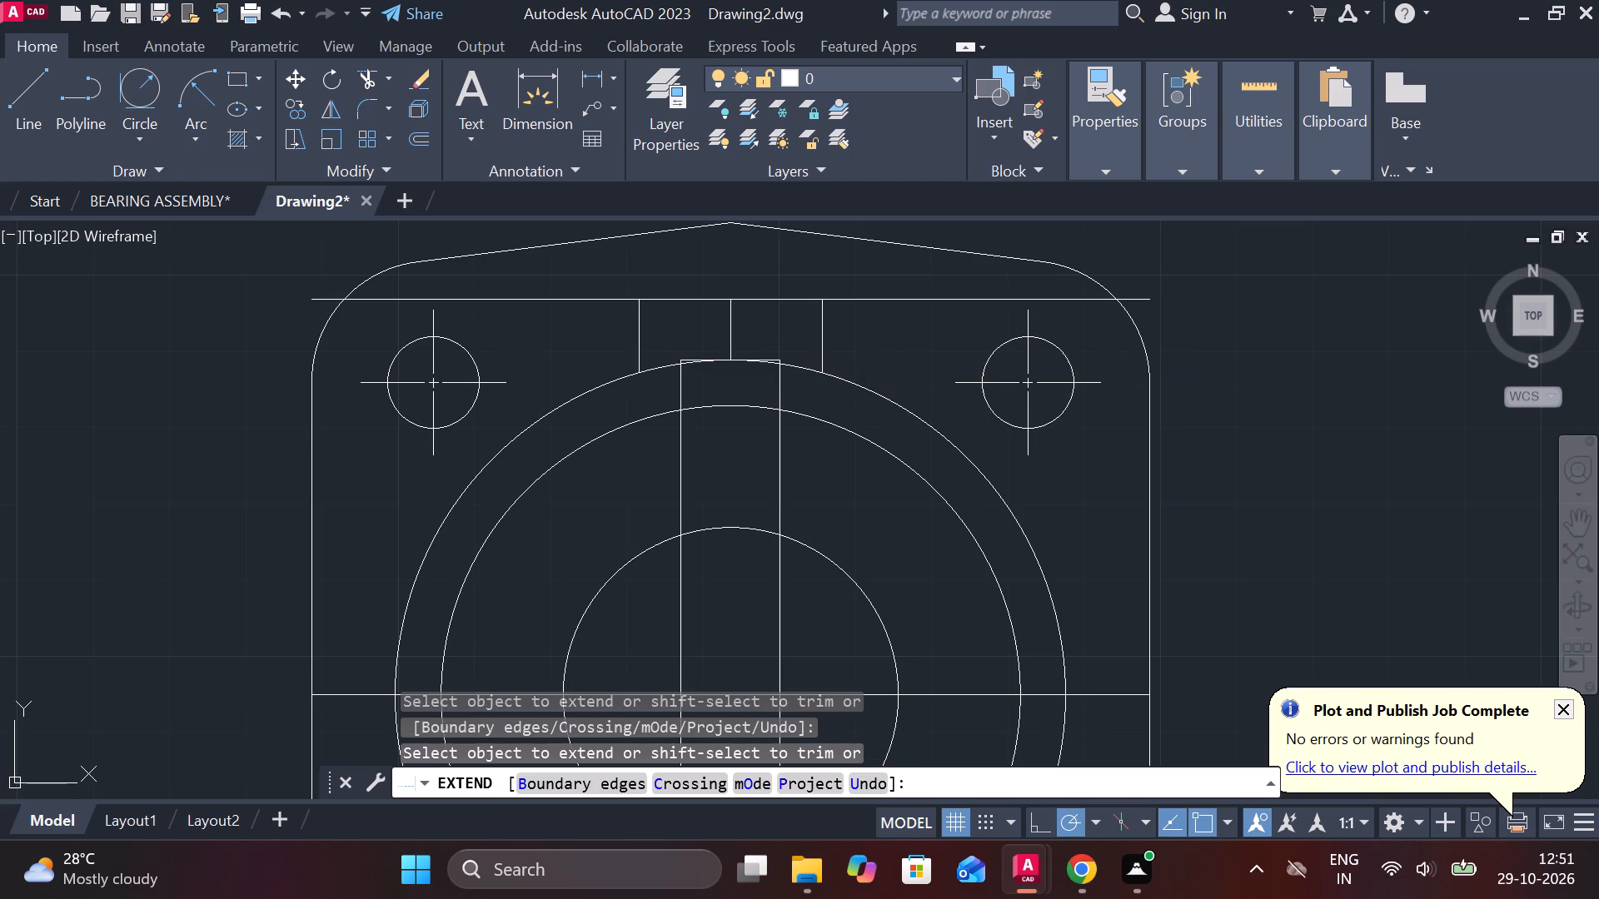
# Trim the offset horizontal line so only the part between the two offset vertical lines is left.
pyautogui.write('TR')
pyautogui.press('space')
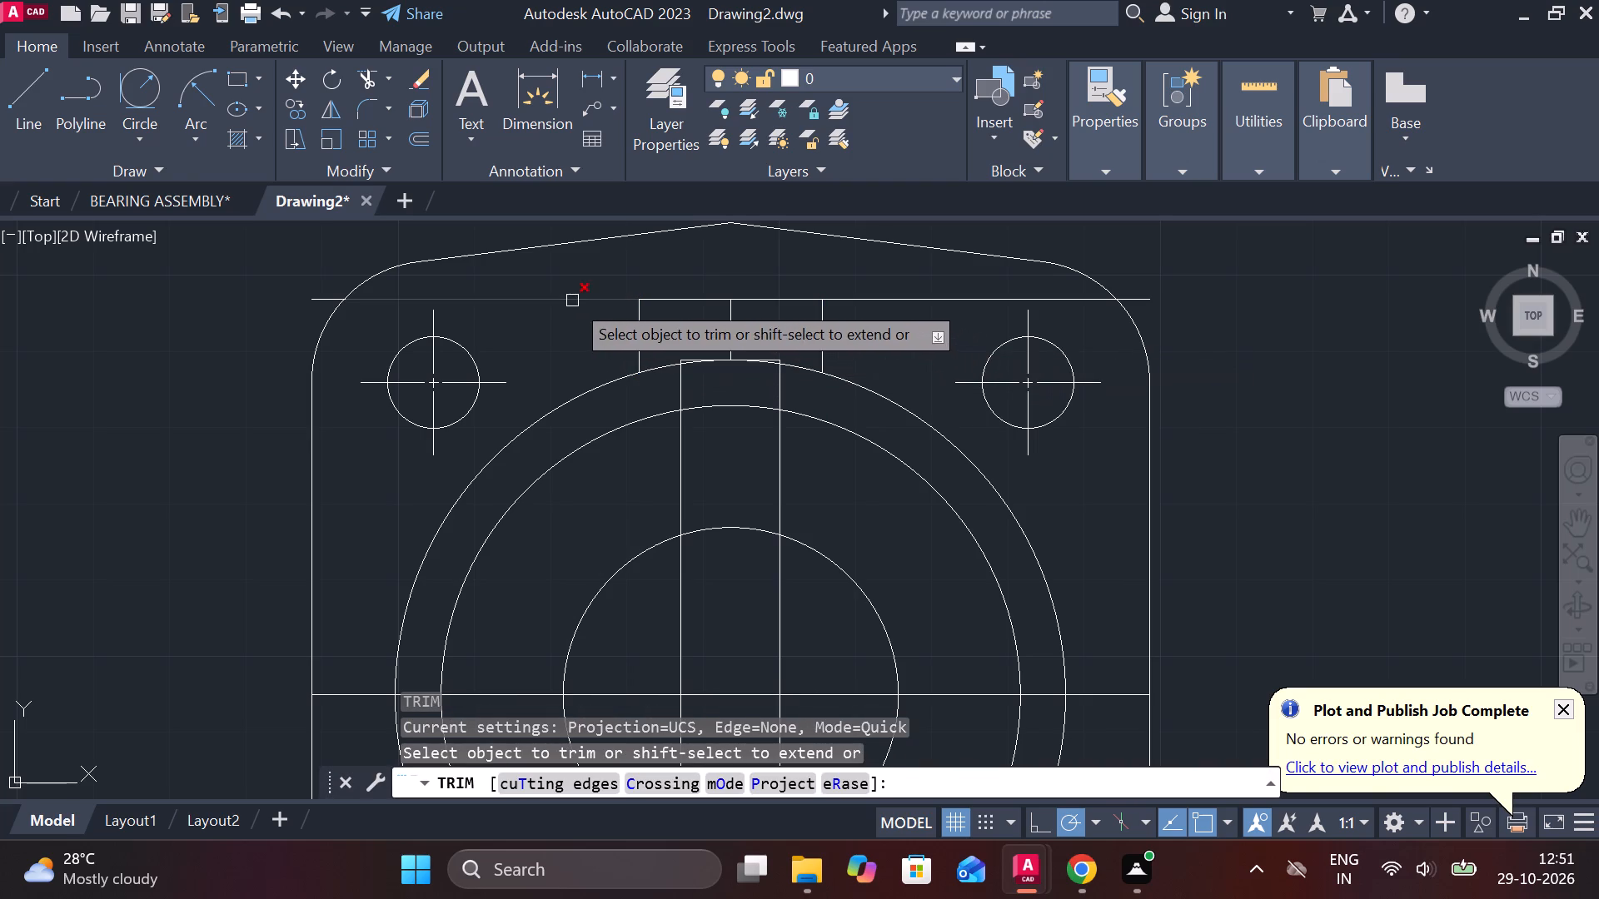
pyautogui.click(572, 300)
pyautogui.click(864, 304)
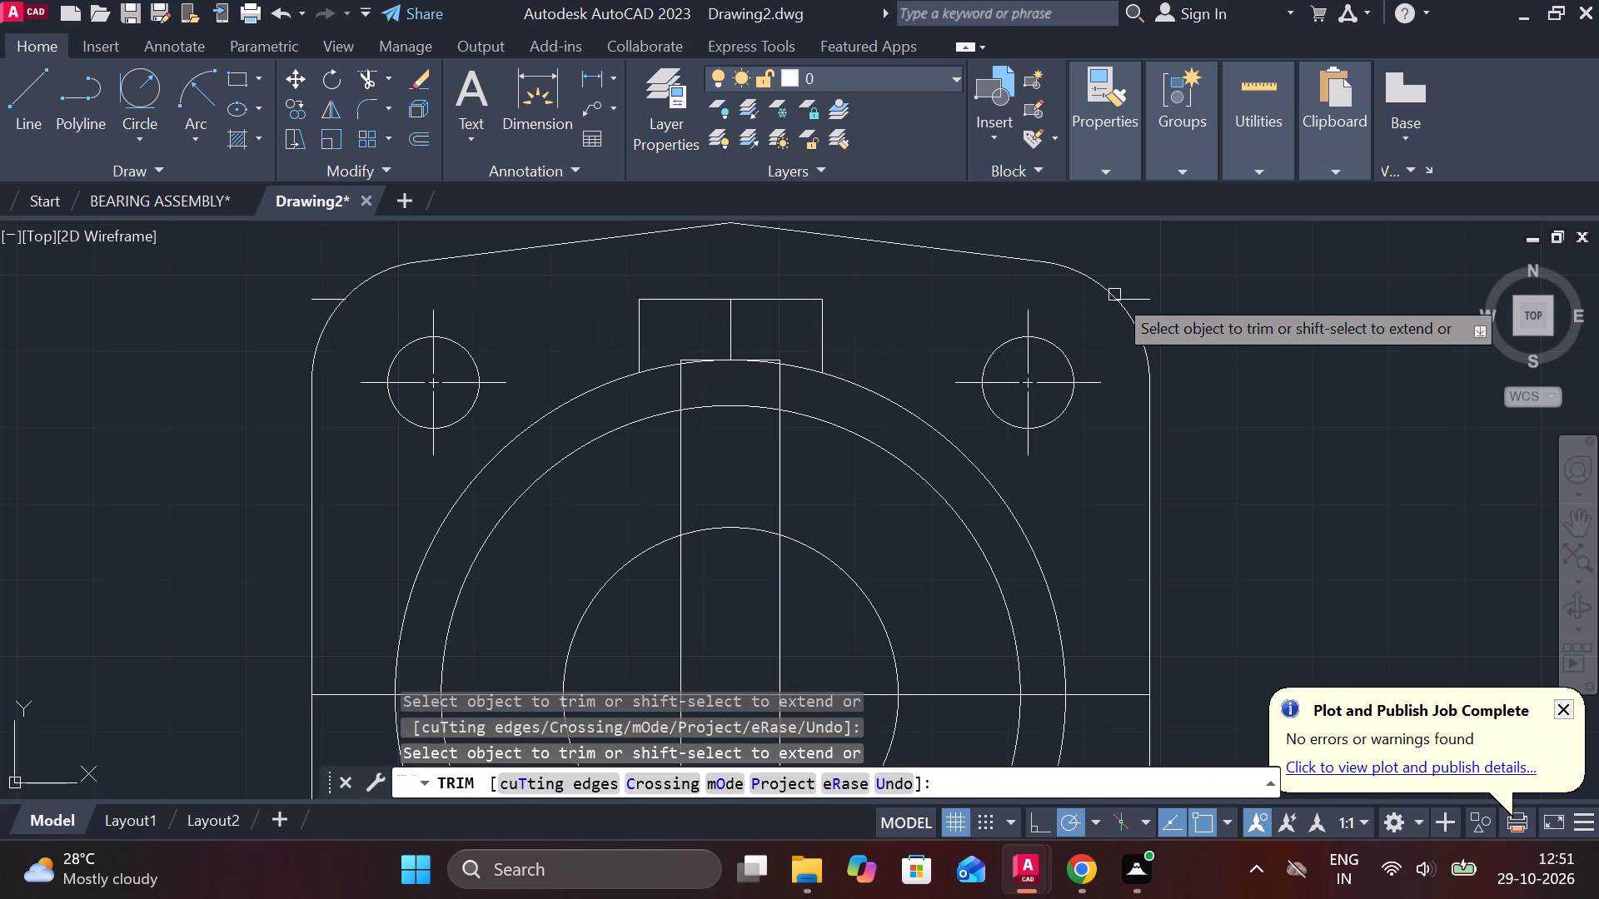
pyautogui.click(1140, 297)
pyautogui.scroll(-1, 1195, 294)
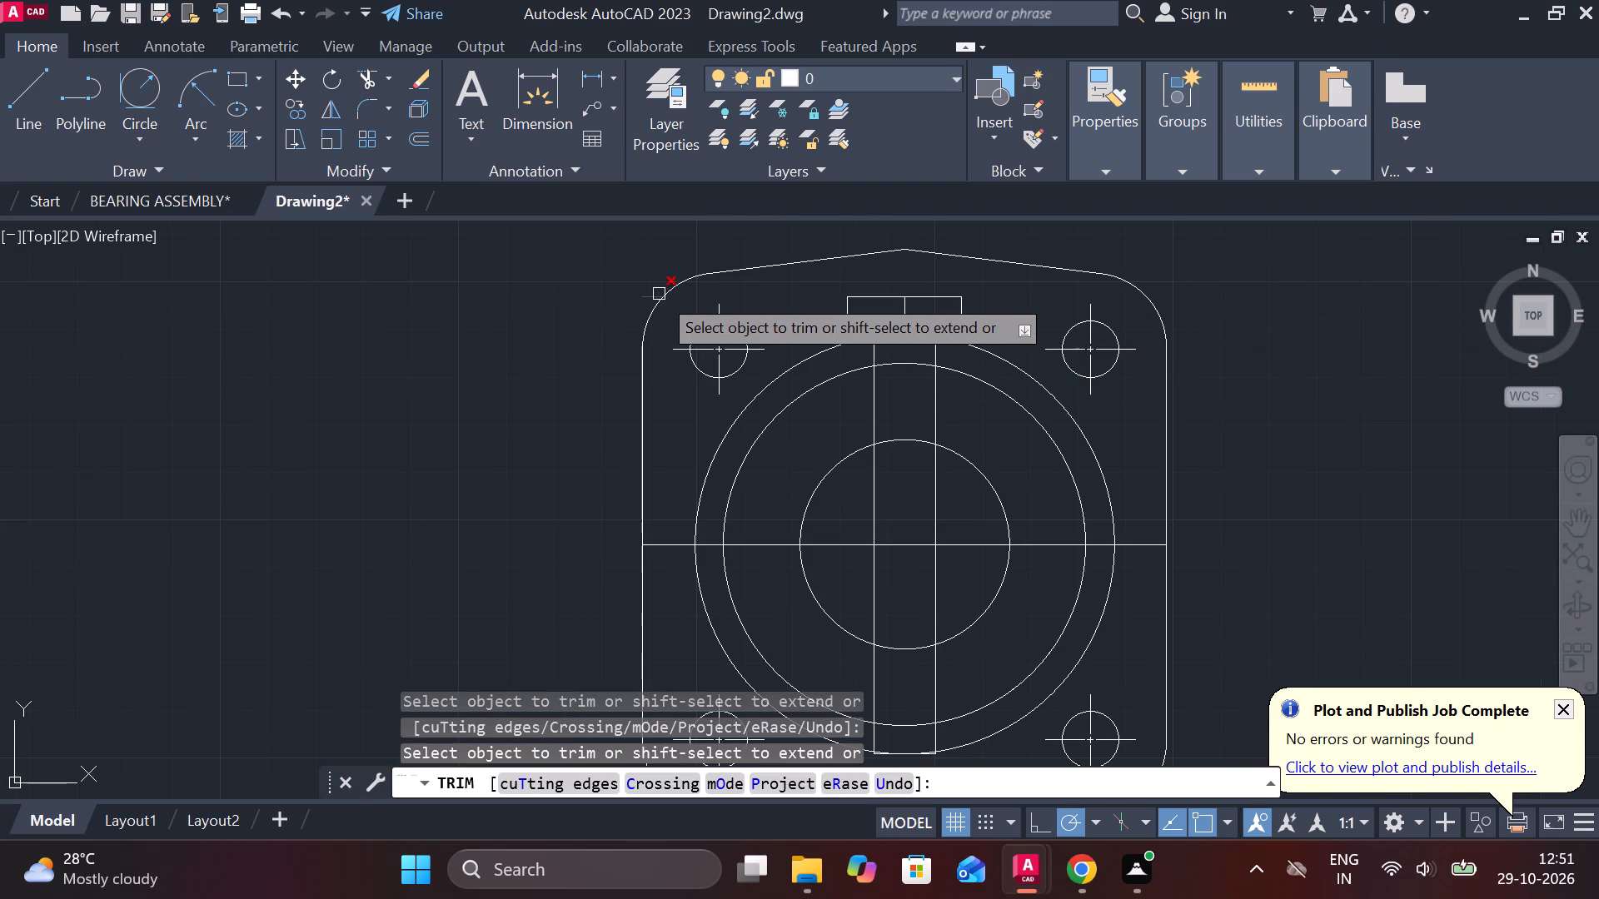
pyautogui.click(659, 294)
# Trim away the outer large circle's arc between the two sides of the top tab.
pyautogui.scroll(3, 924, 309)
pyautogui.click(679, 429)
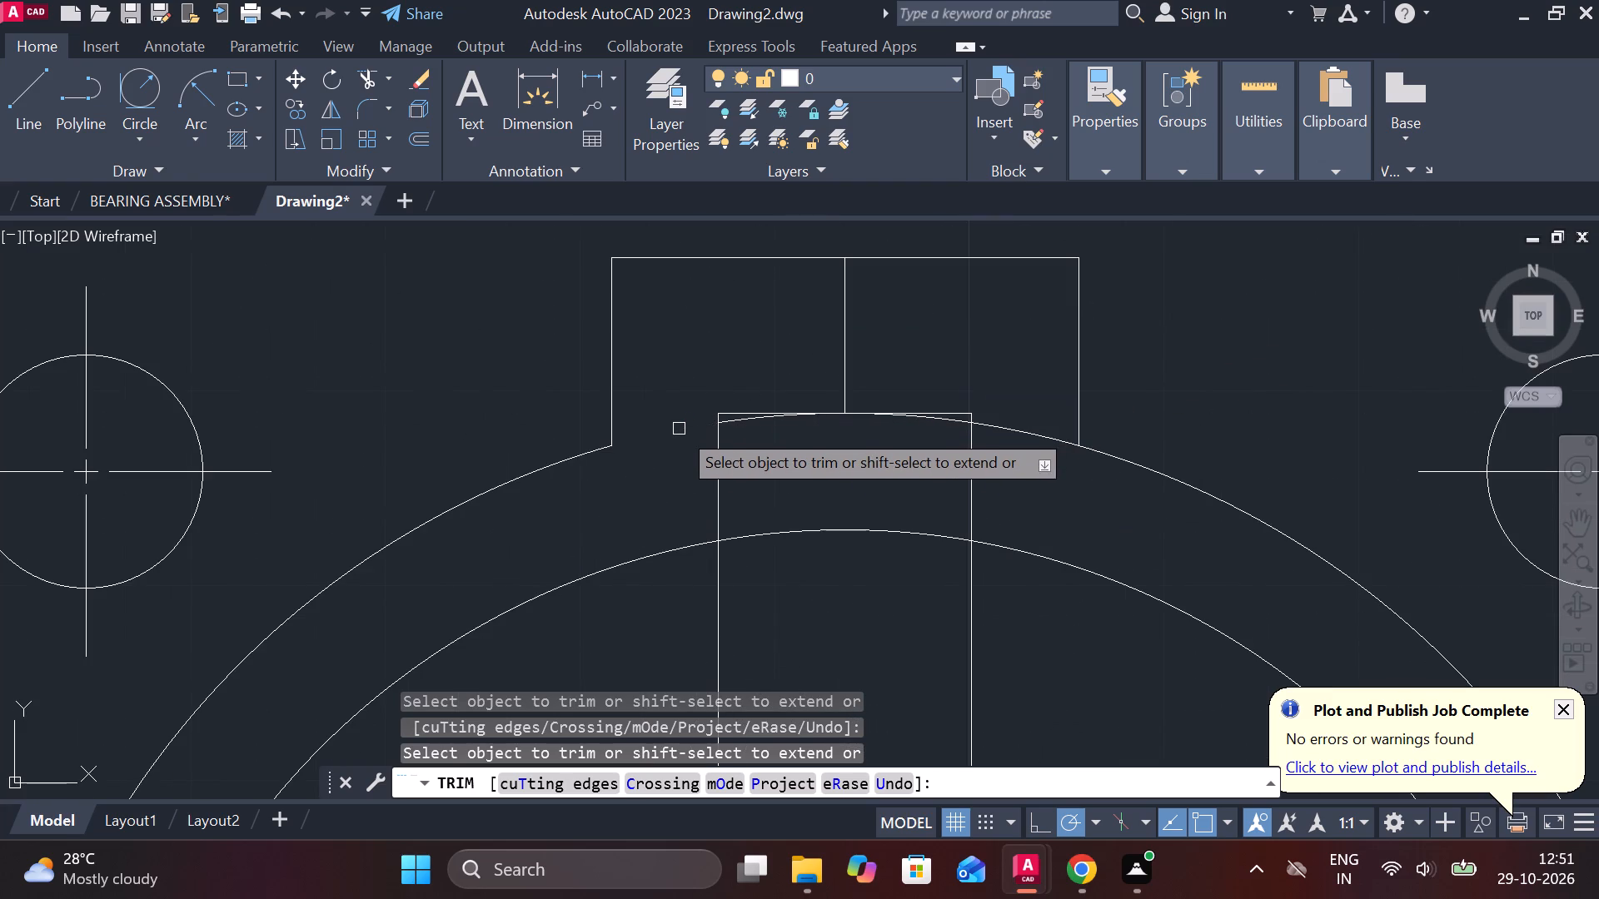
pyautogui.click(740, 425)
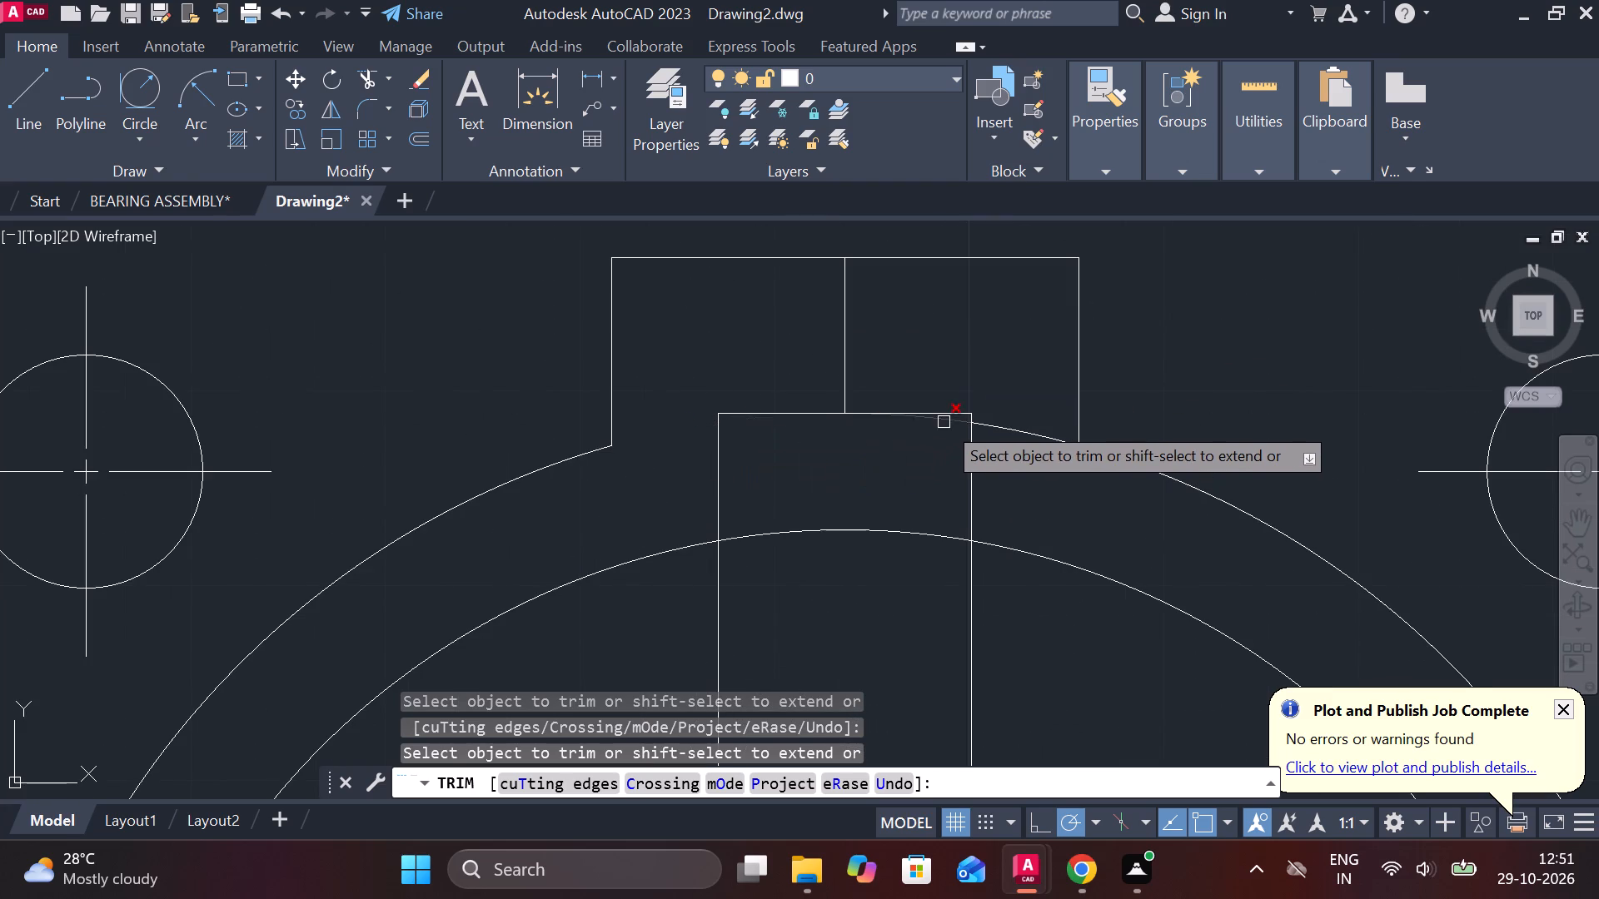
pyautogui.click(945, 423)
pyautogui.click(1018, 432)
pyautogui.scroll(-2, 1023, 432)
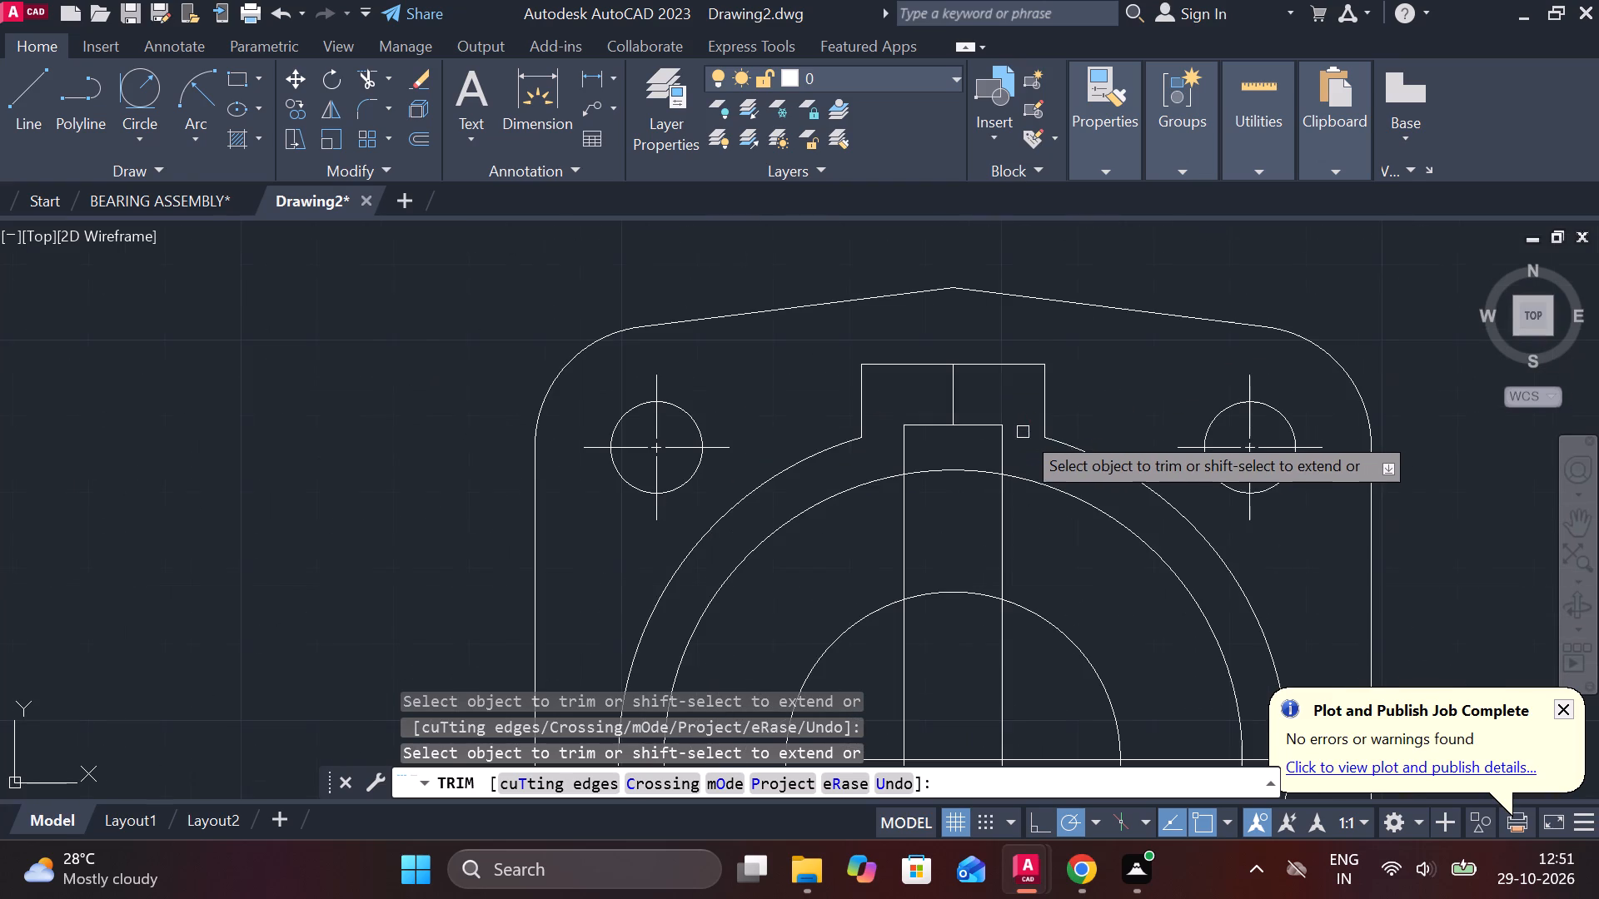
# Trim away the short vertical line inside the top tab and the second-largest circle's upper arc between the central rectangle's sides.
pyautogui.click(950, 400)
pyautogui.click(961, 470)
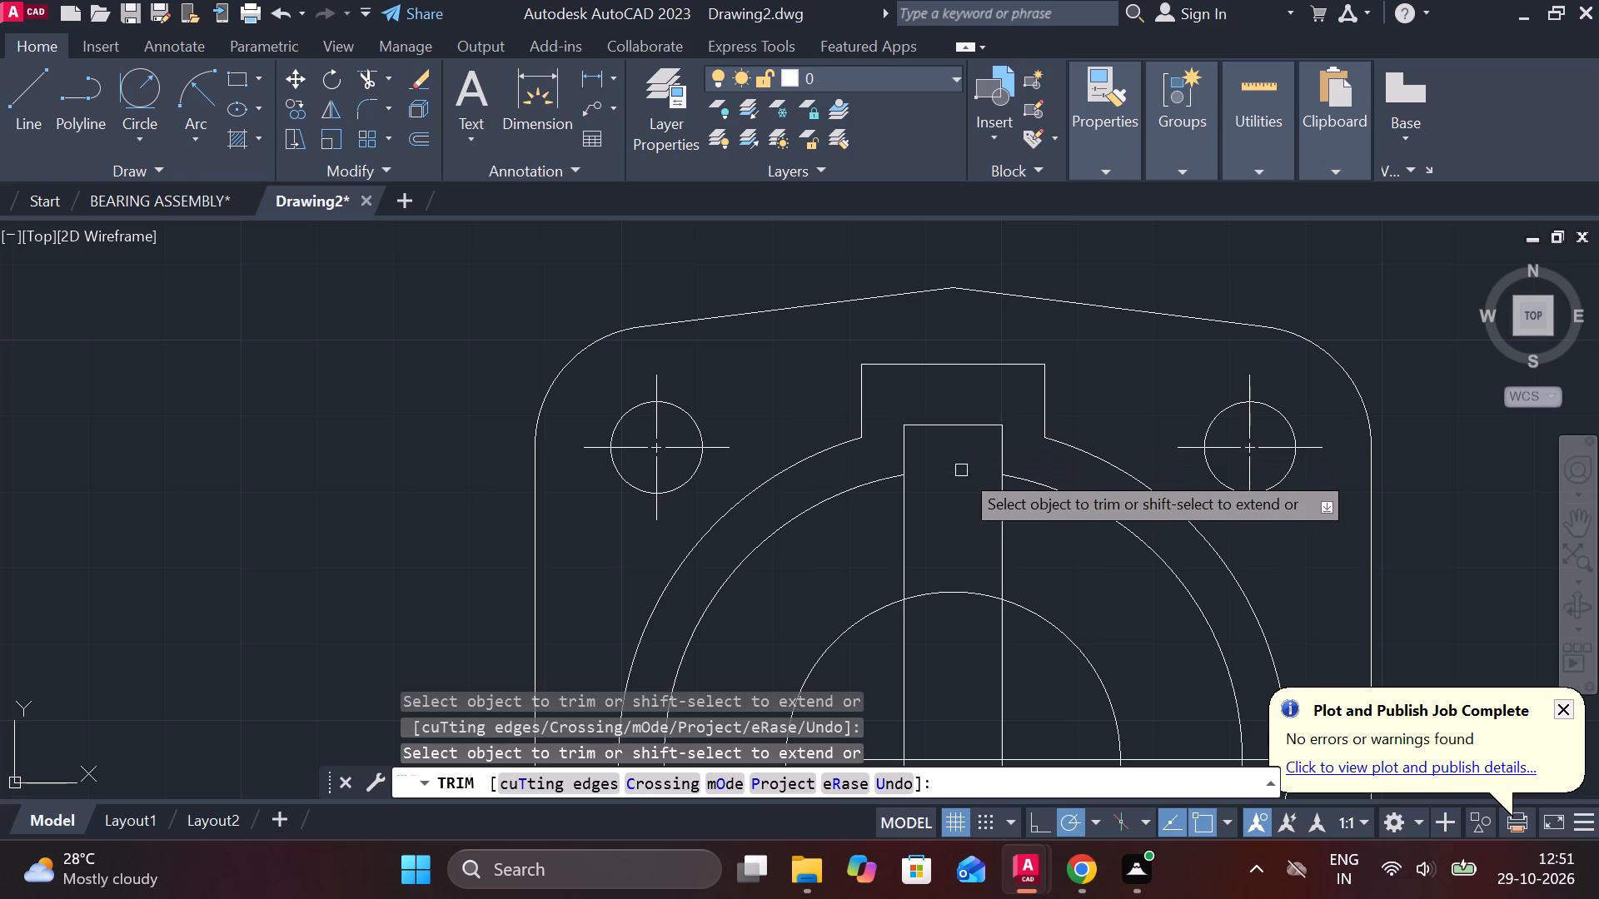
pyautogui.moveTo(961, 470); pyautogui.dragTo(907, 371, button='middle')
pyautogui.scroll(-1, 979, 424)
pyautogui.moveTo(1016, 469); pyautogui.dragTo(939, 423, button='middle')
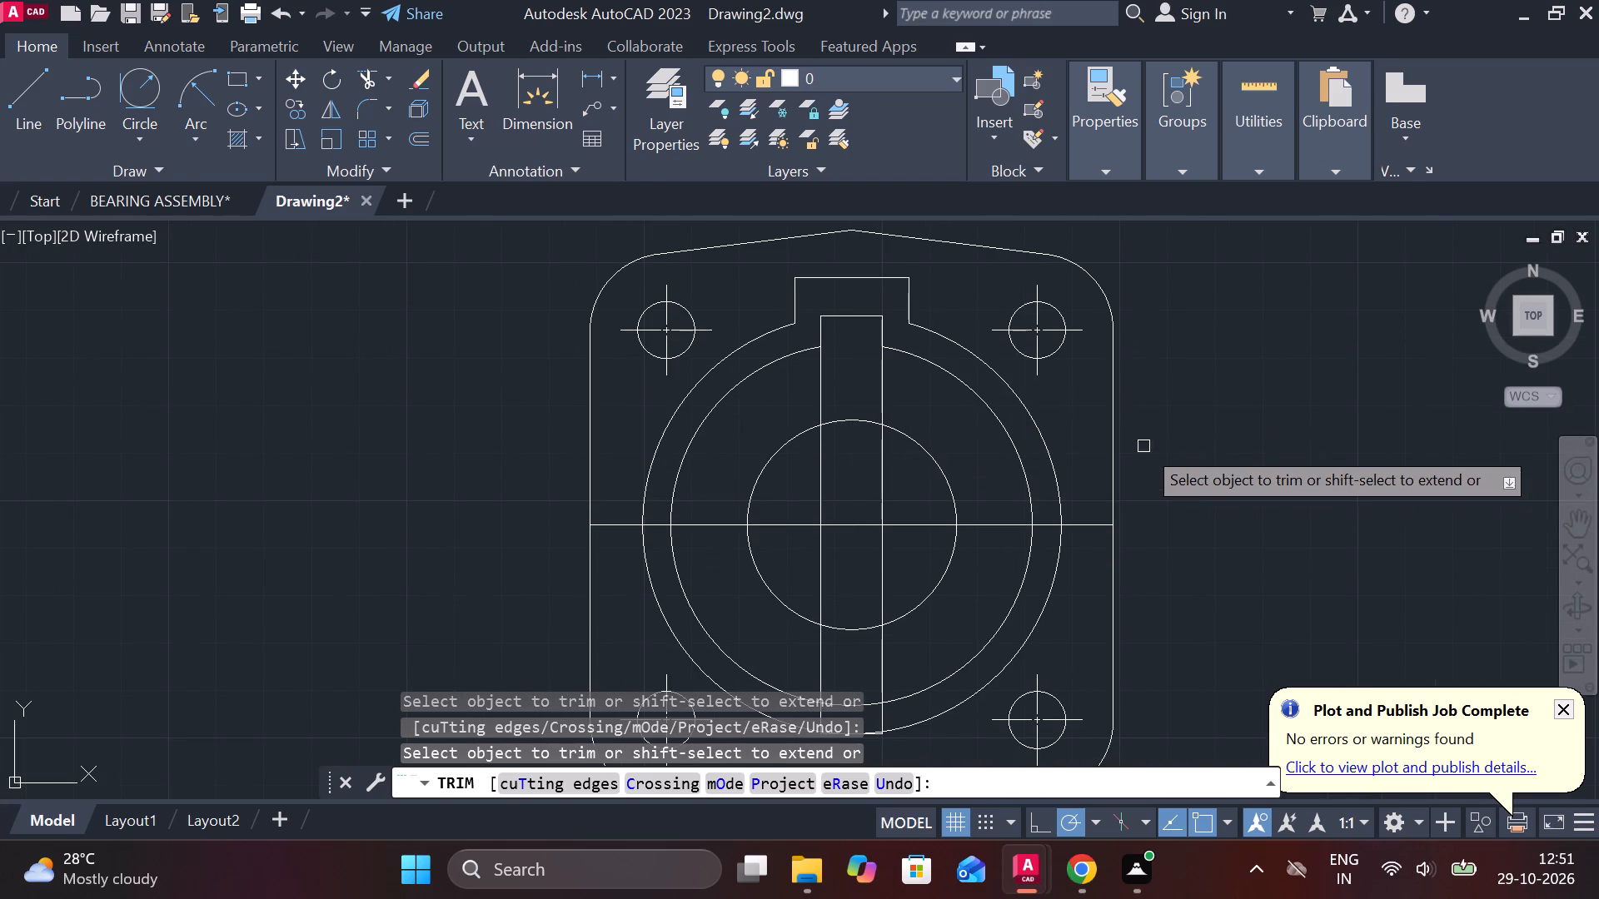
pyautogui.press('Escape')
# Mirror the top tab's three lines about the horizontal centre line, keeping the originals.
pyautogui.click(790, 296)
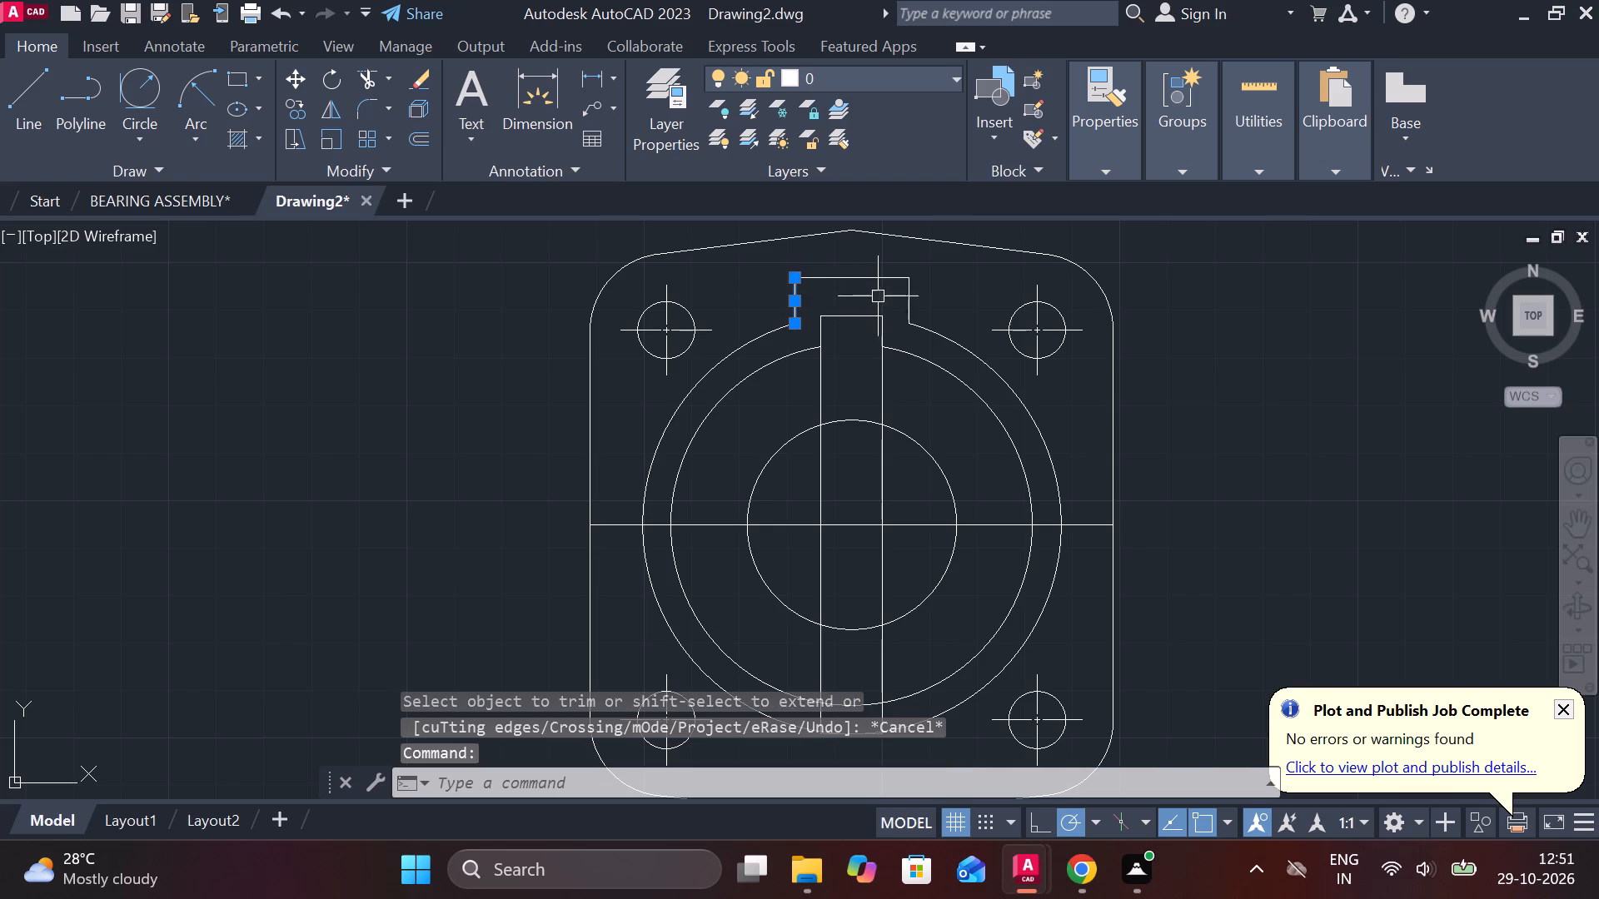
pyautogui.click(869, 284)
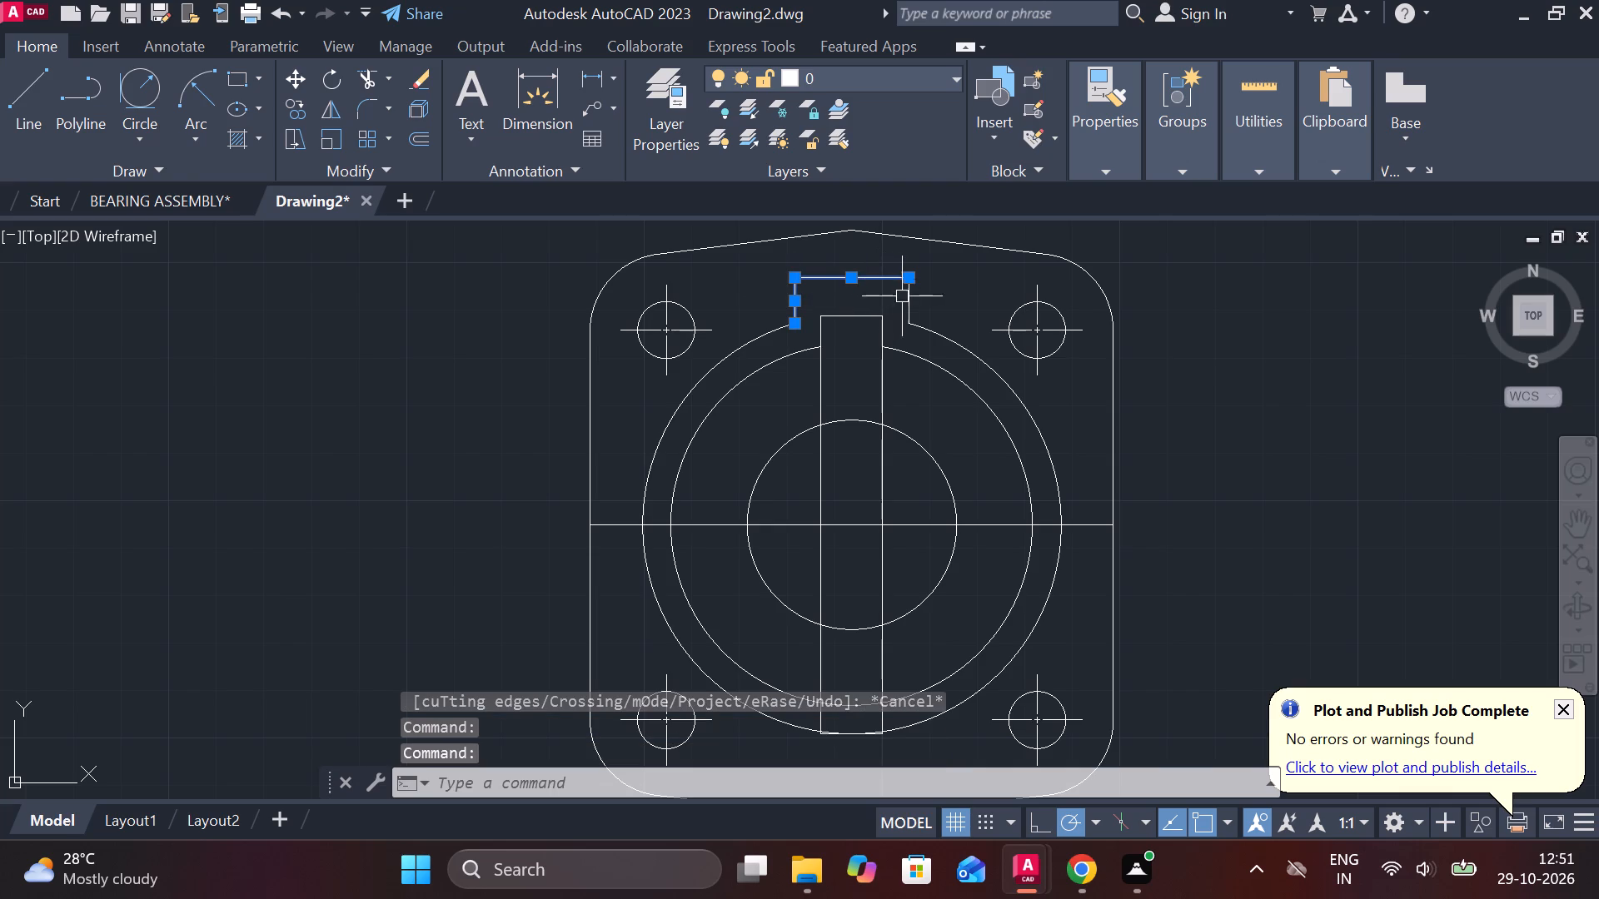
pyautogui.click(908, 297)
pyautogui.moveTo(917, 420); pyautogui.dragTo(875, 379, button='middle')
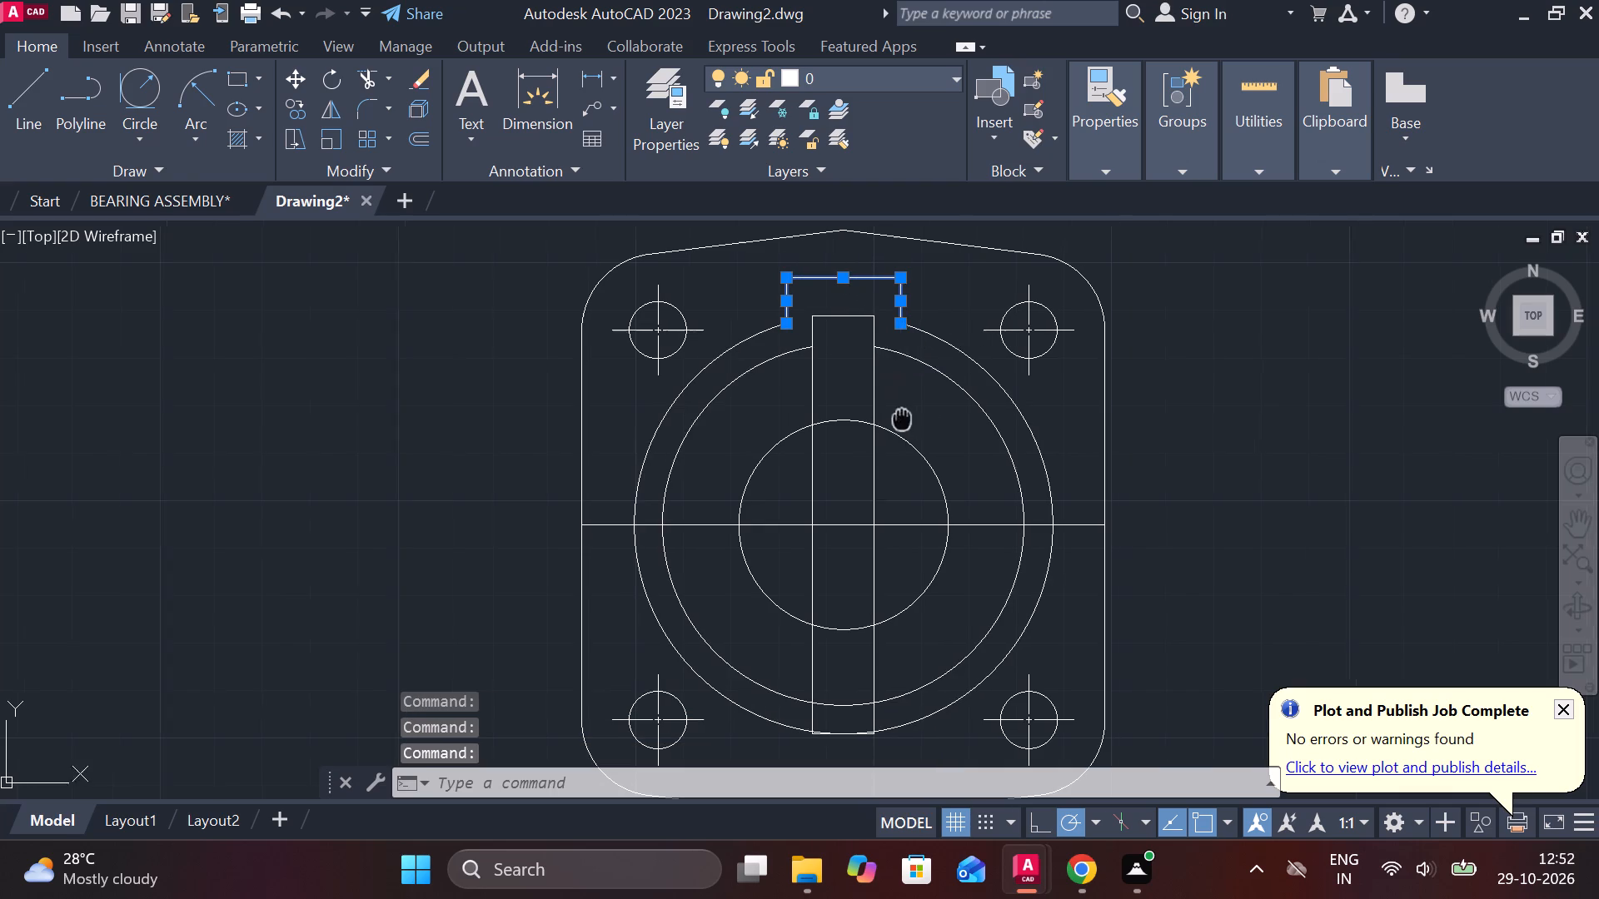
pyautogui.moveTo(875, 379); pyautogui.dragTo(844, 323, button='middle')
pyautogui.write('MI')
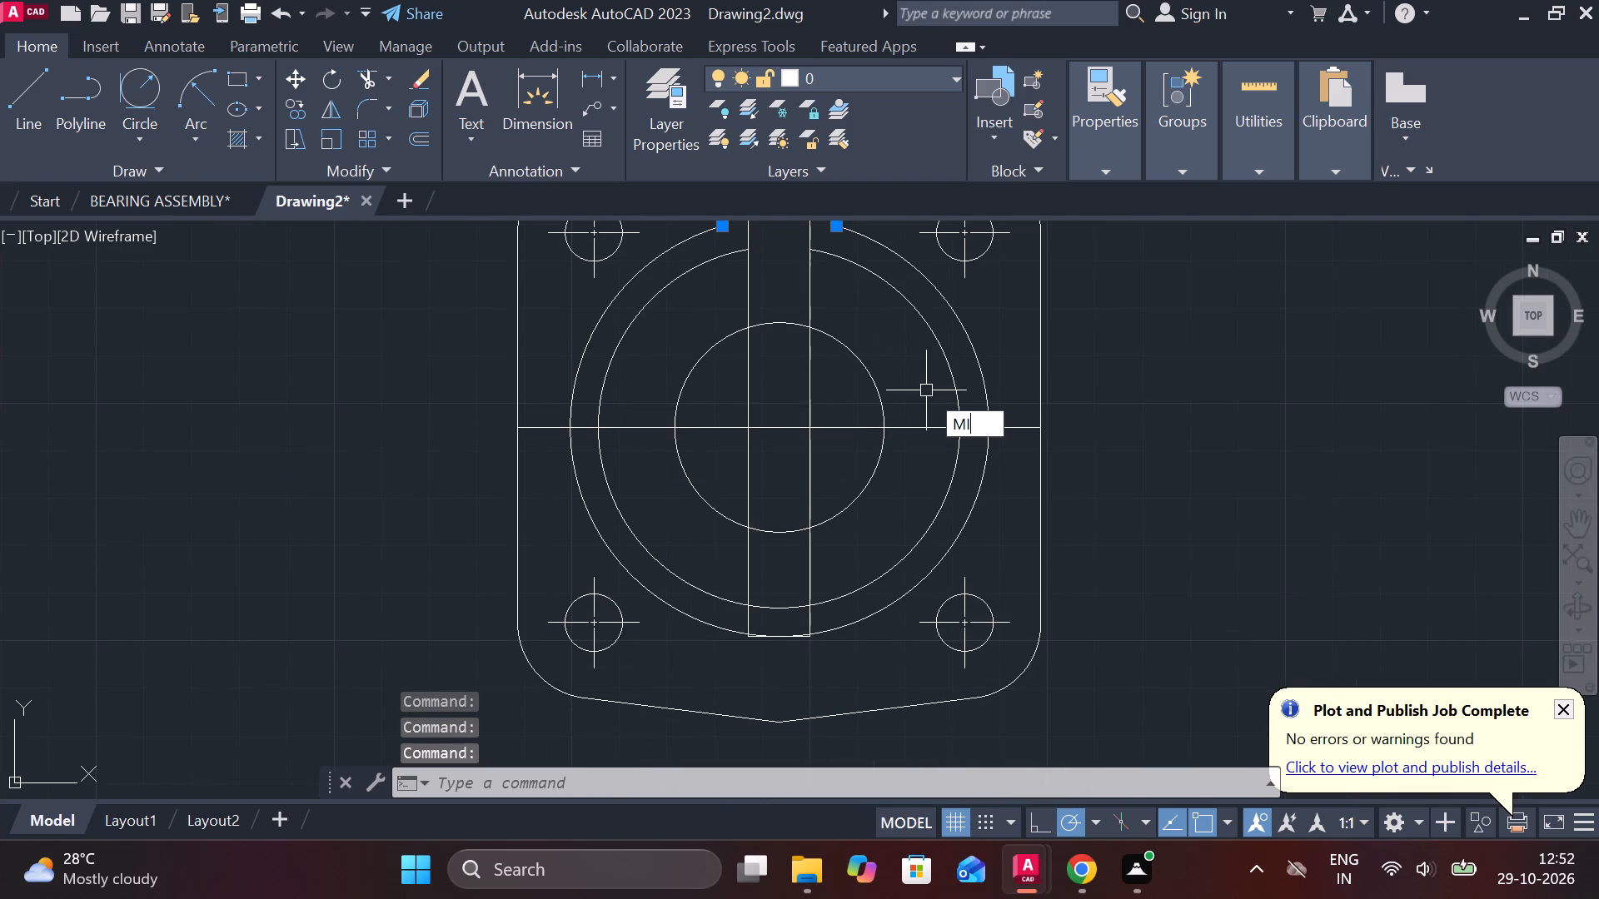
pyautogui.press('Return')
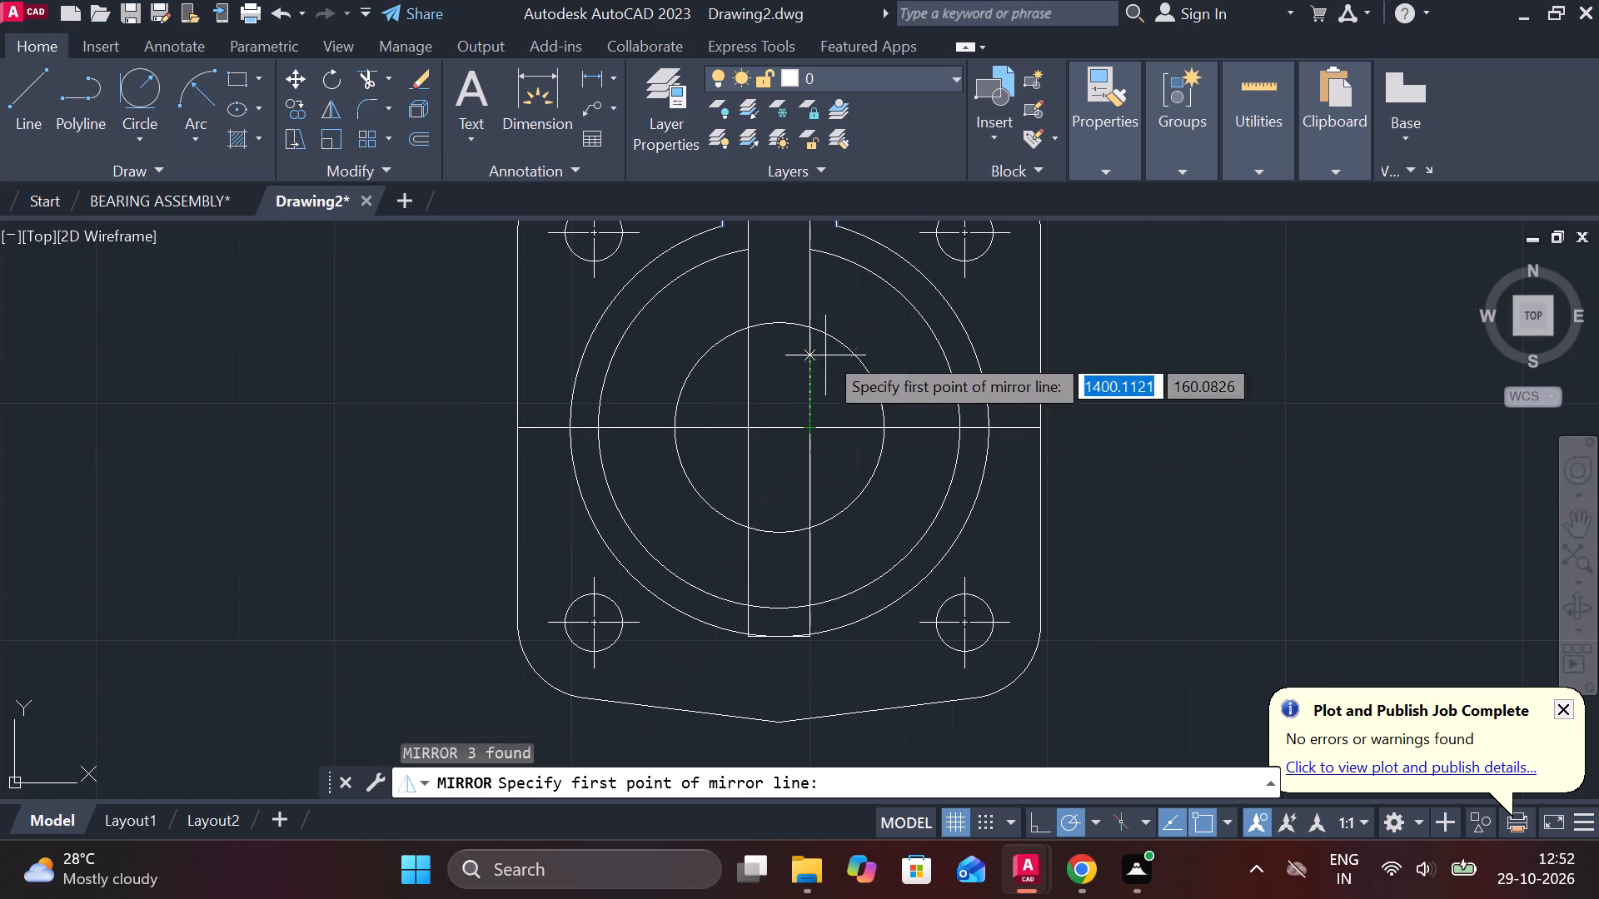
pyautogui.click(776, 420)
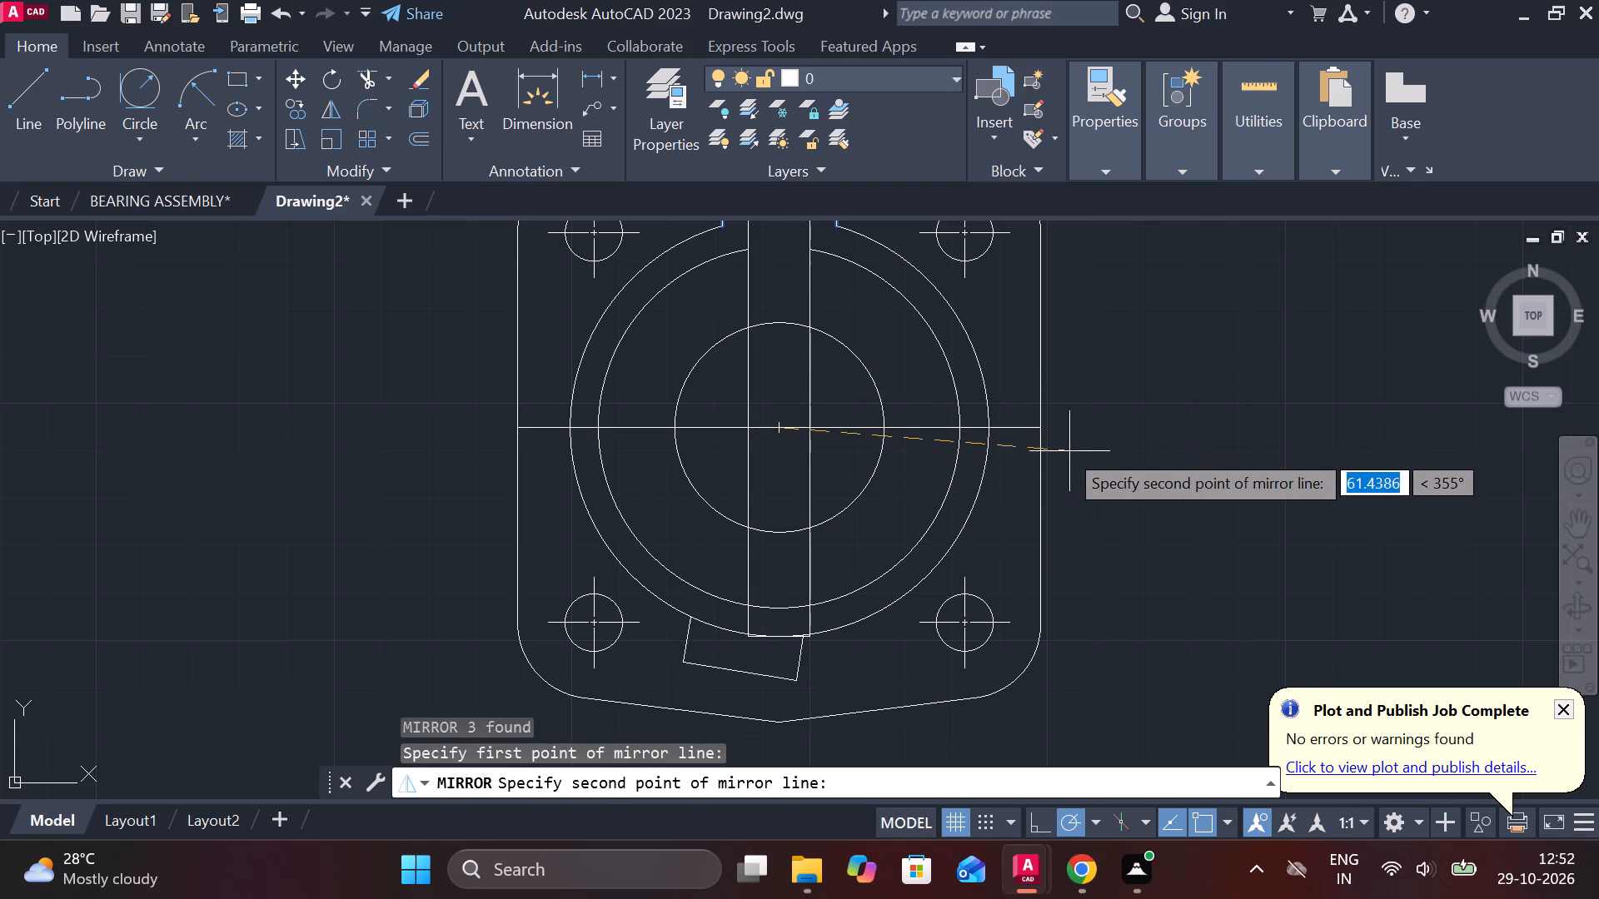
pyautogui.click(1040, 429)
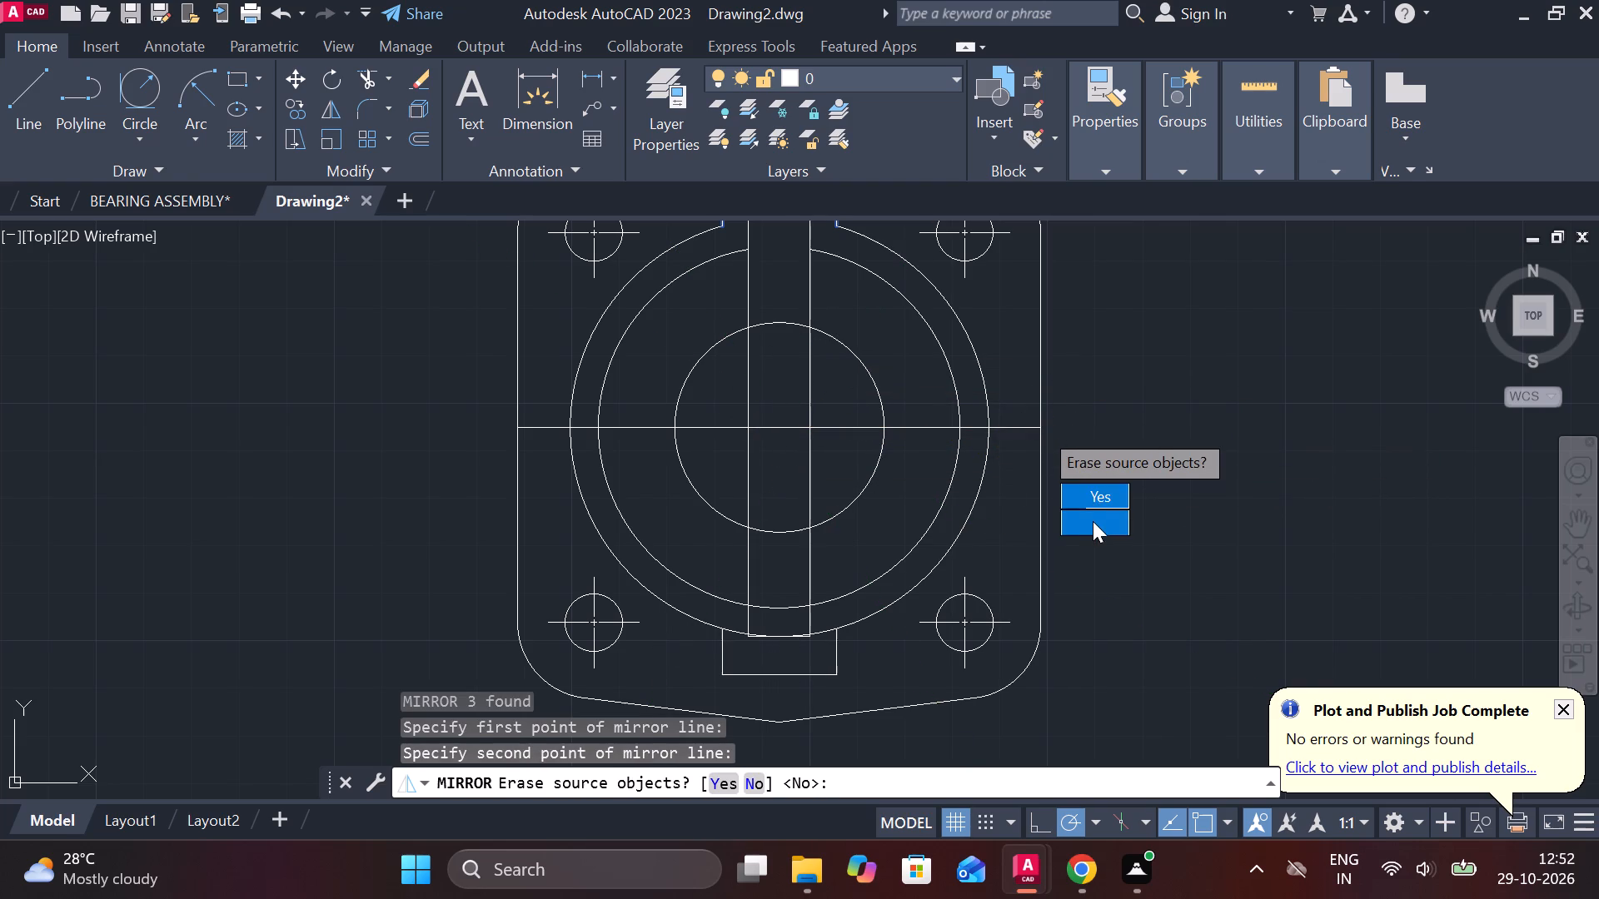
pyautogui.moveTo(1093, 524); pyautogui.dragTo(1040, 429)
# Trim the outer circle's arc between the bottom tab's sides and the second-largest circle's lower arc inside the central rectangle.
pyautogui.scroll(2, 772, 648)
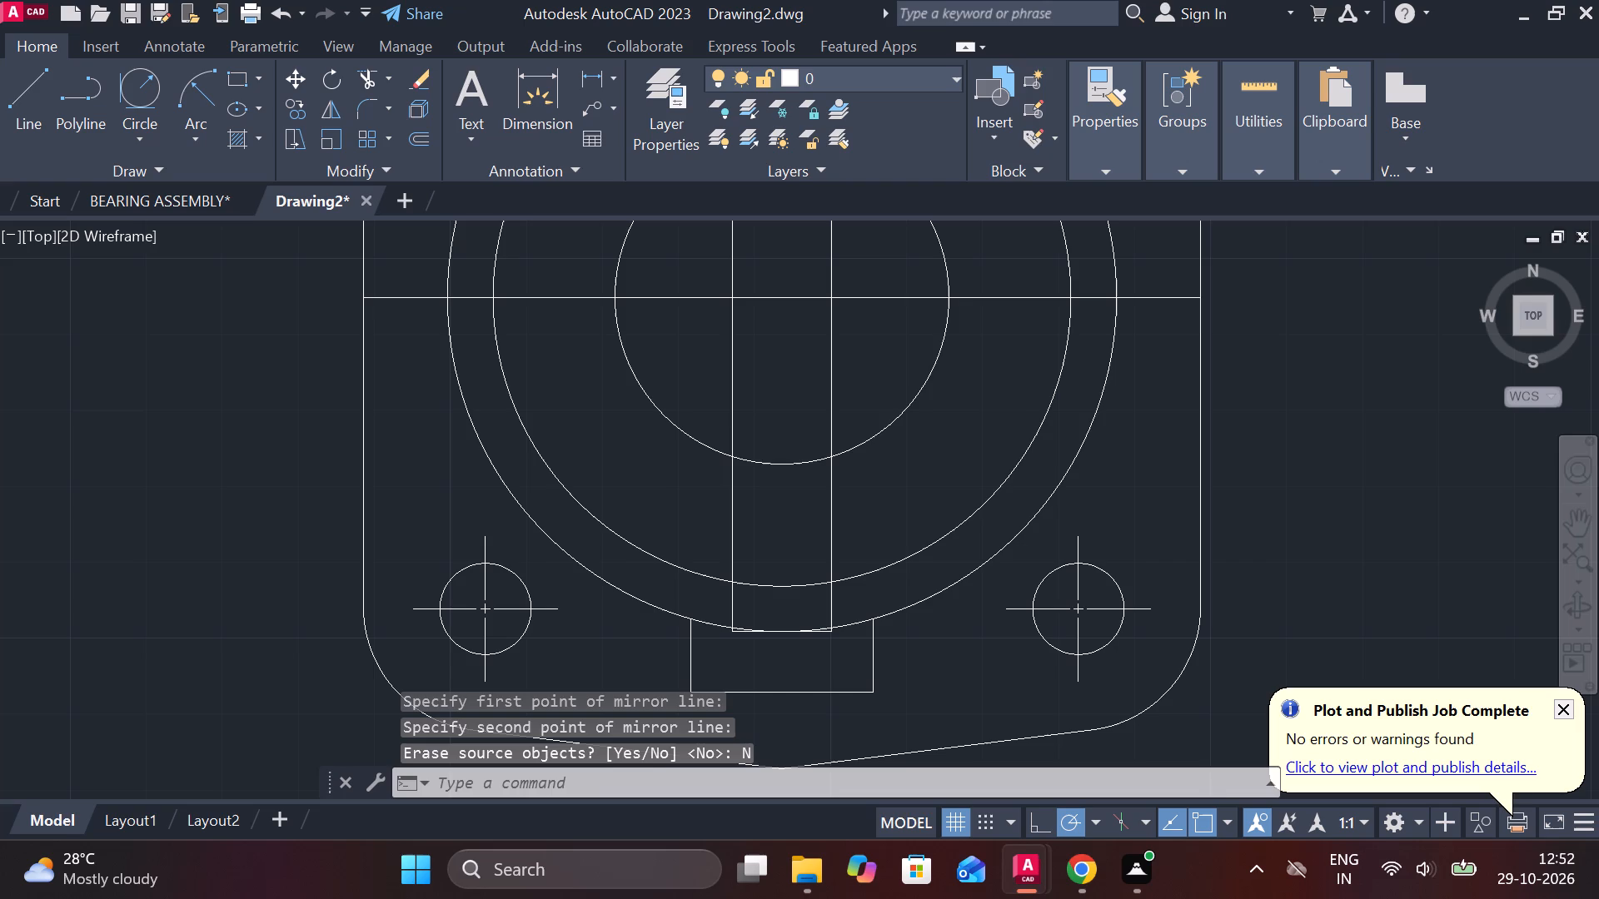
pyautogui.write('TR')
pyautogui.press('space')
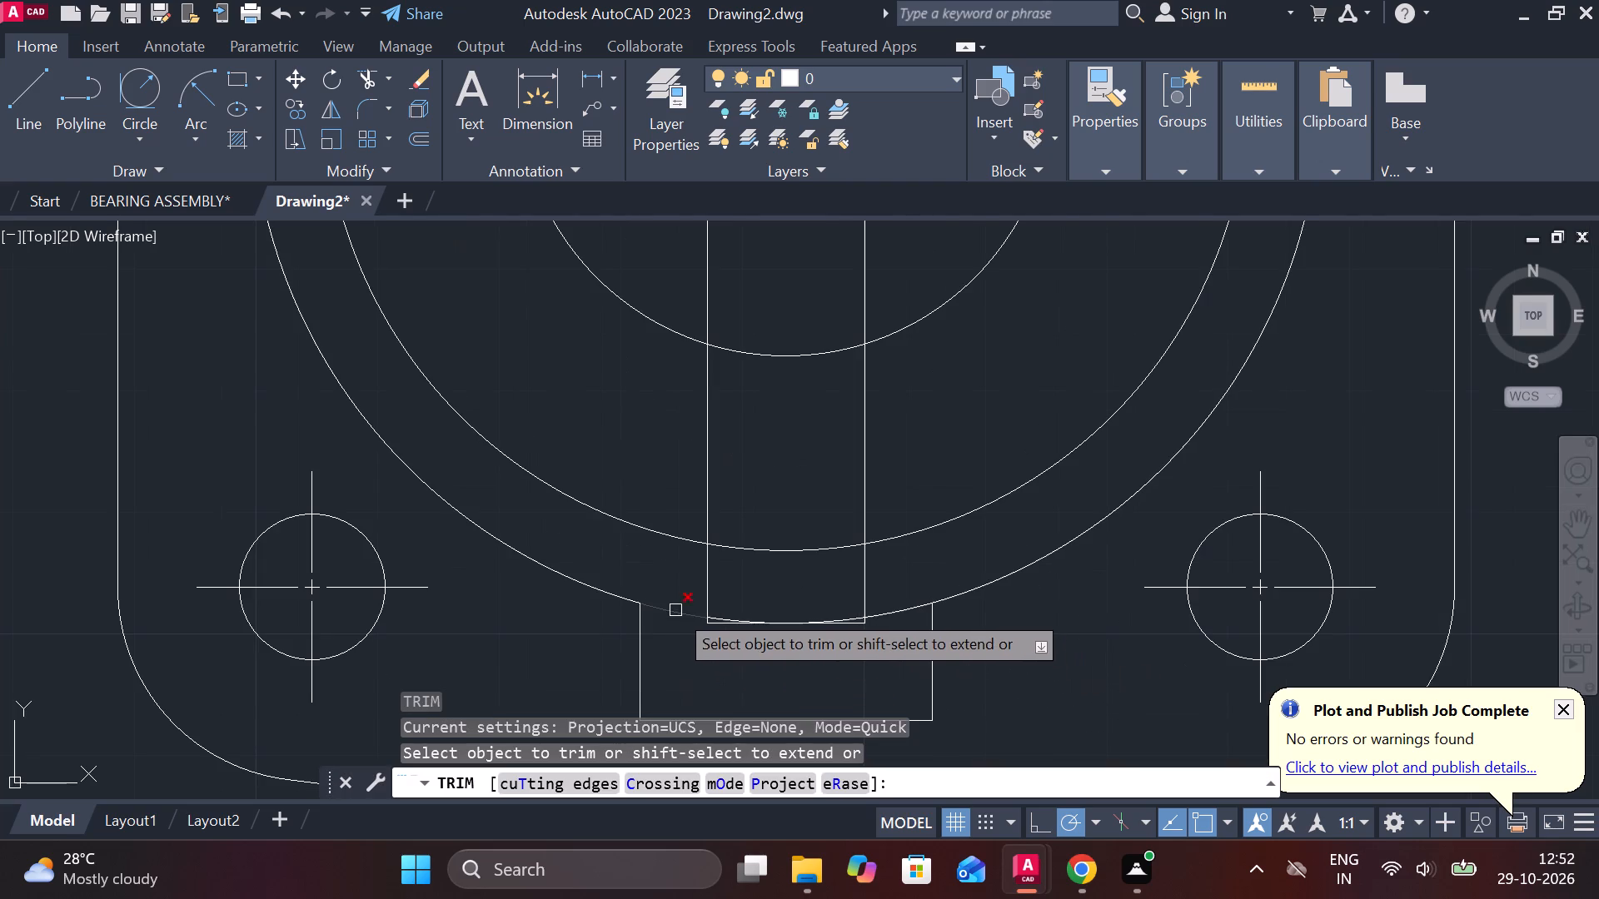
pyautogui.click(675, 610)
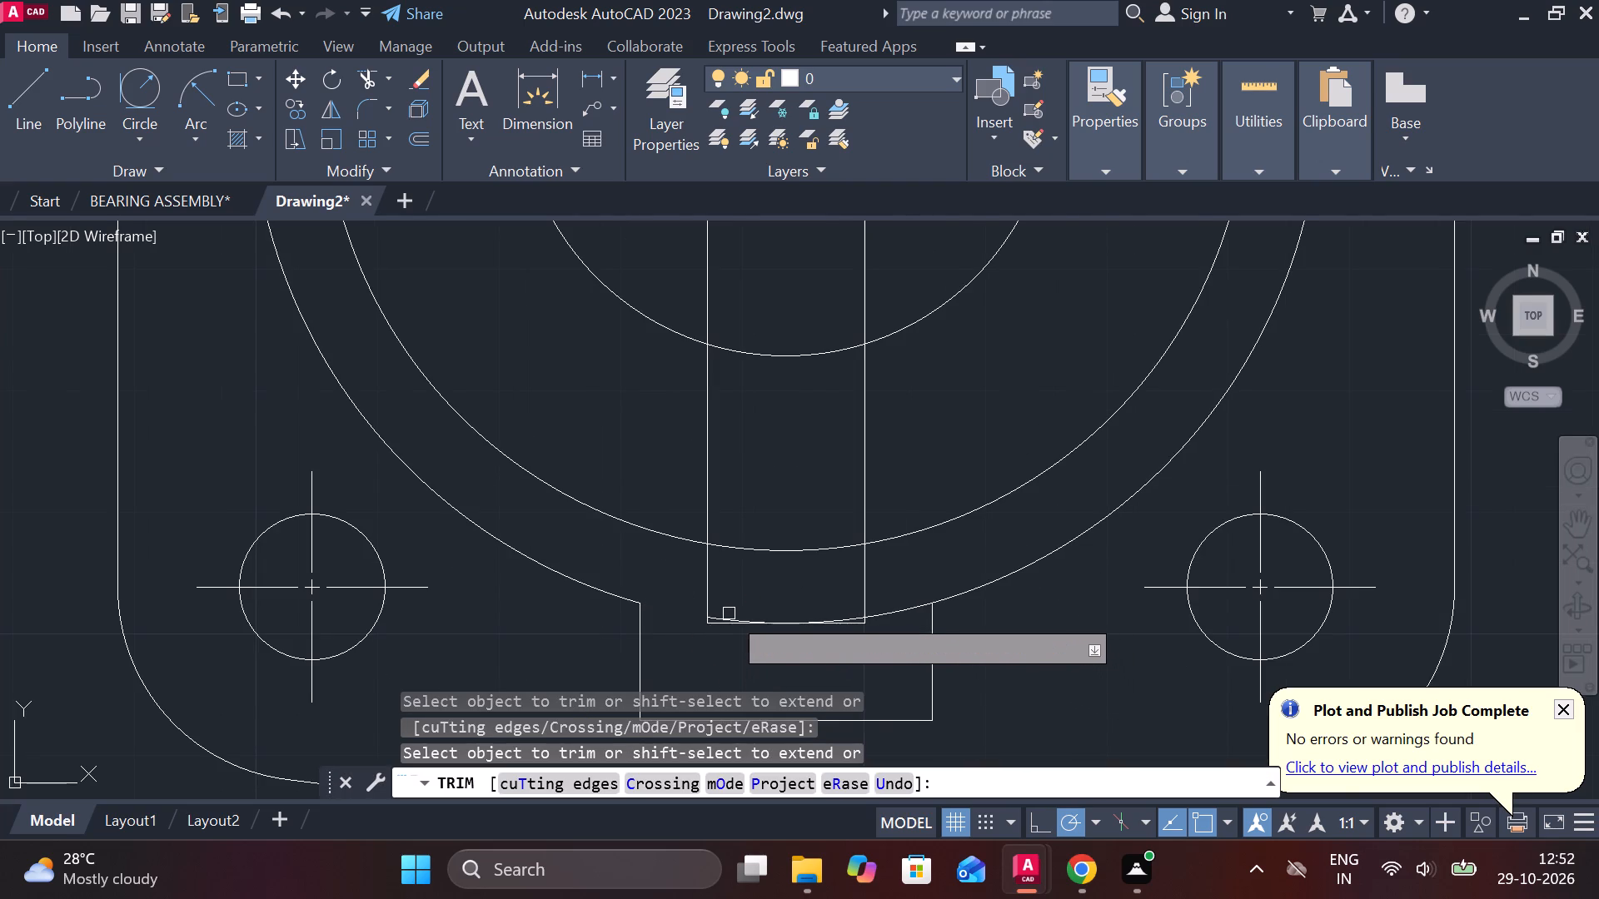
pyautogui.click(723, 616)
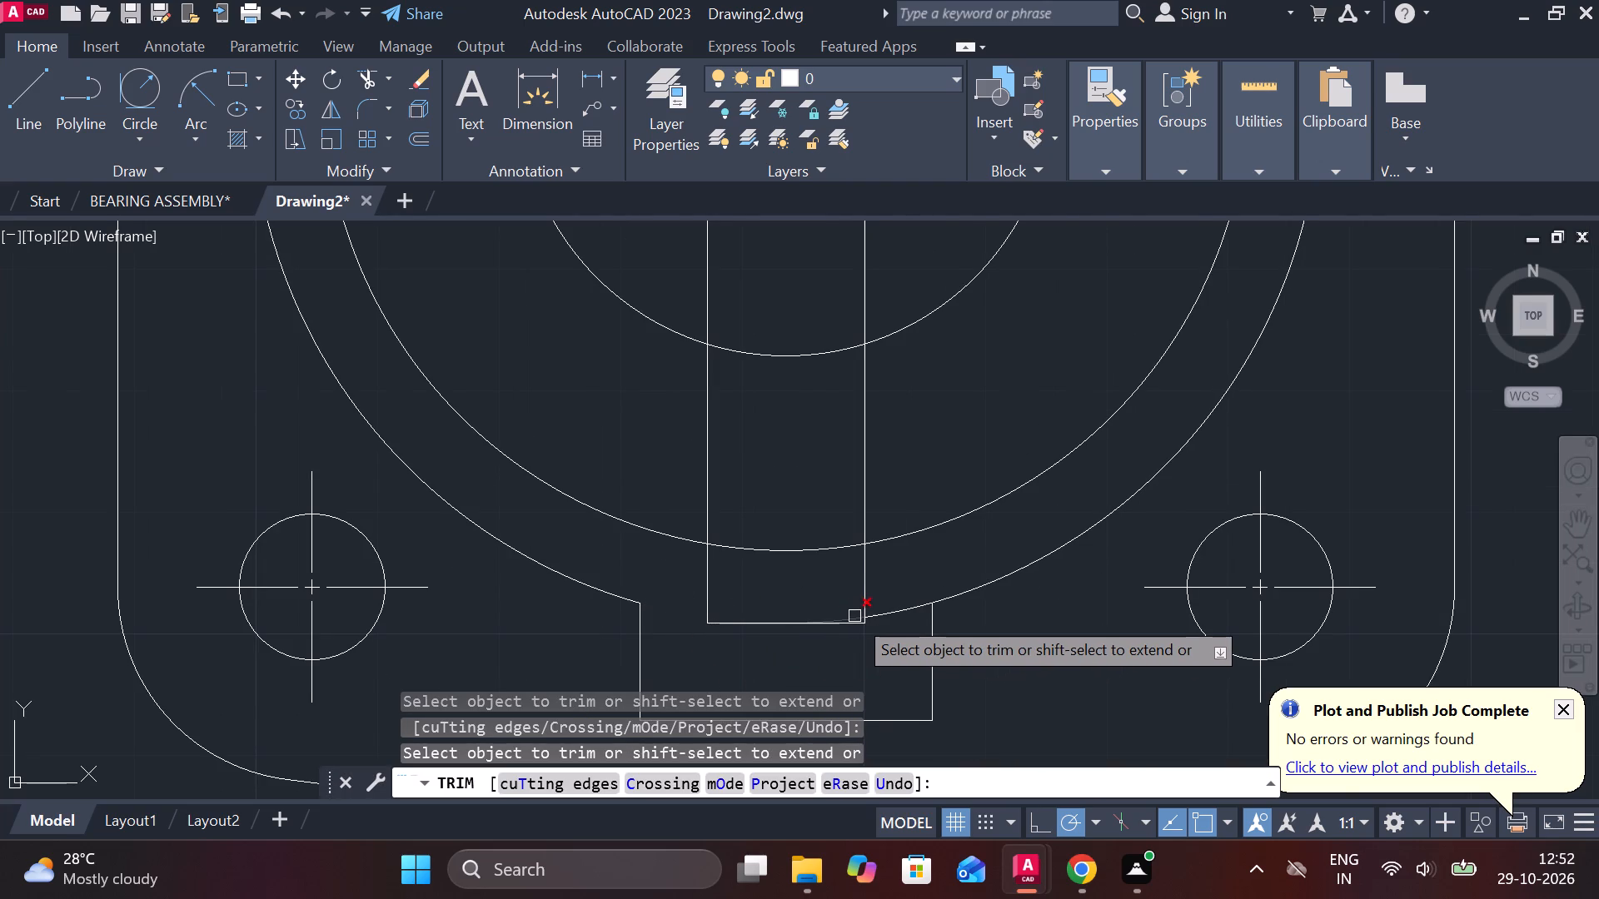
pyautogui.click(854, 616)
pyautogui.click(892, 618)
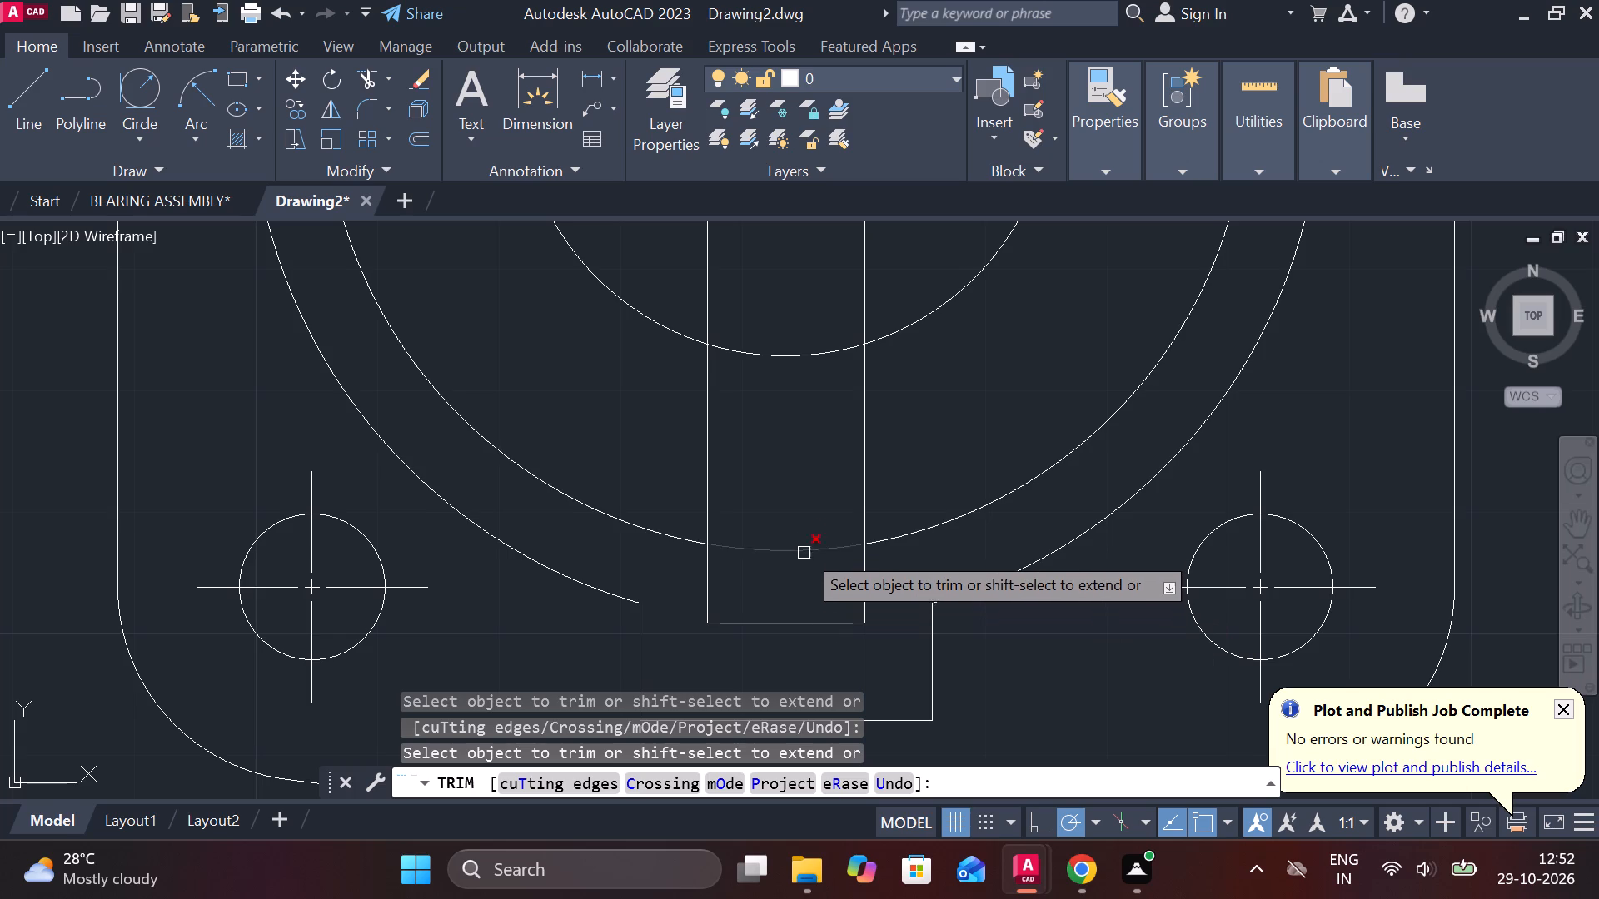
pyautogui.click(792, 546)
pyautogui.scroll(-3, 802, 546)
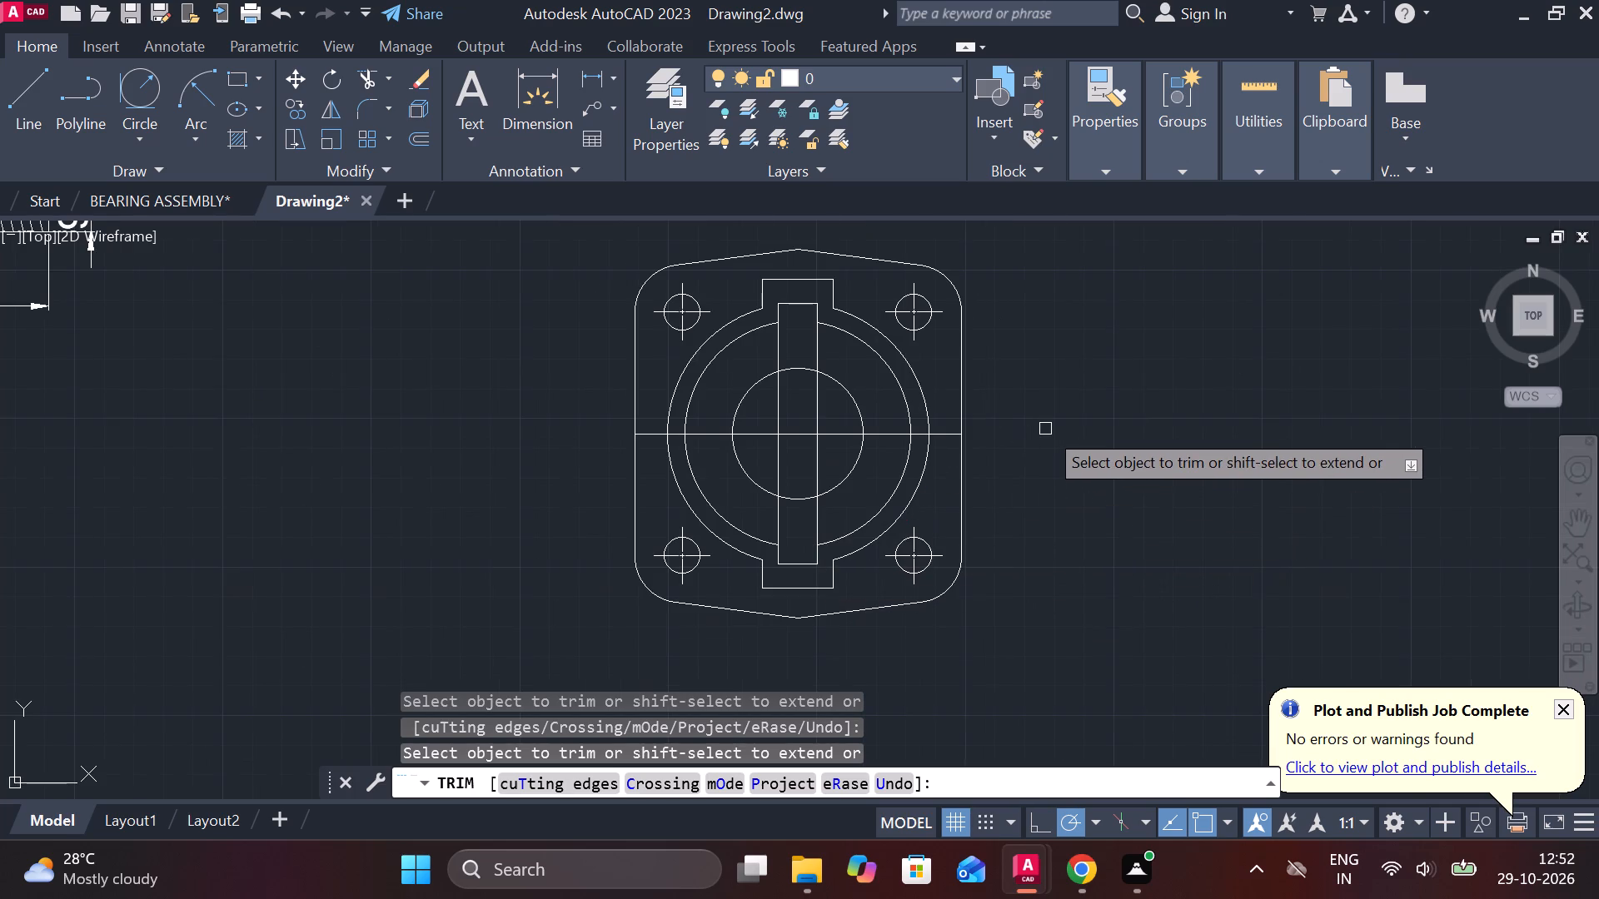
pyautogui.press('Escape')
# Fillet the two upper corners of the top tab with a radius of 3.
pyautogui.moveTo(1030, 436); pyautogui.dragTo(821, 422, button='middle')
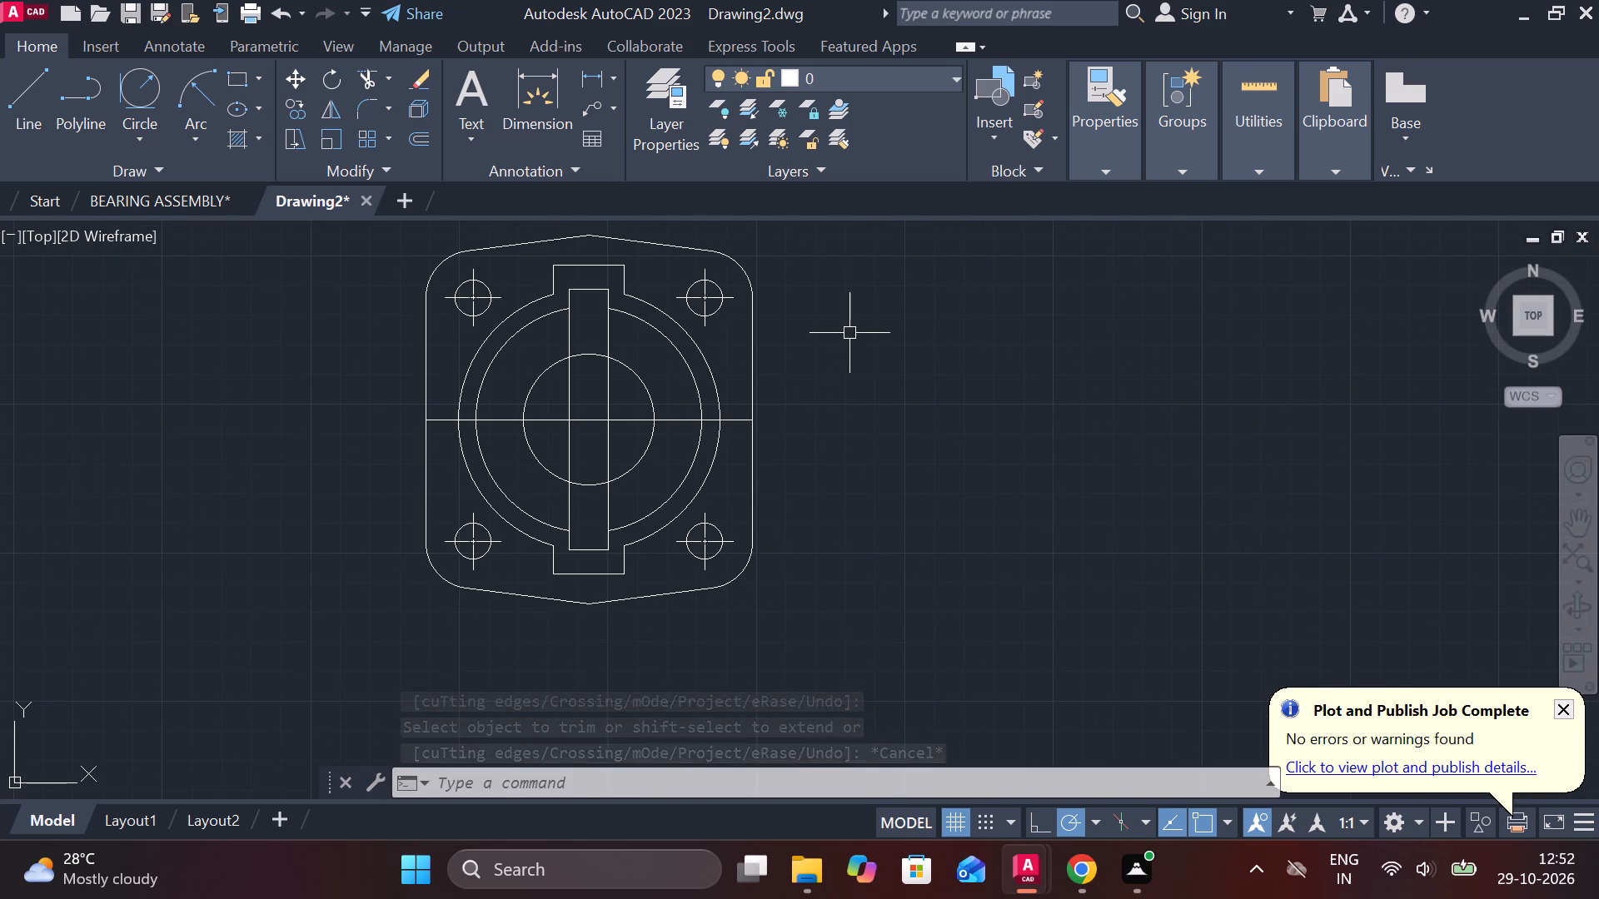
pyautogui.press('Escape')
pyautogui.write('F R')
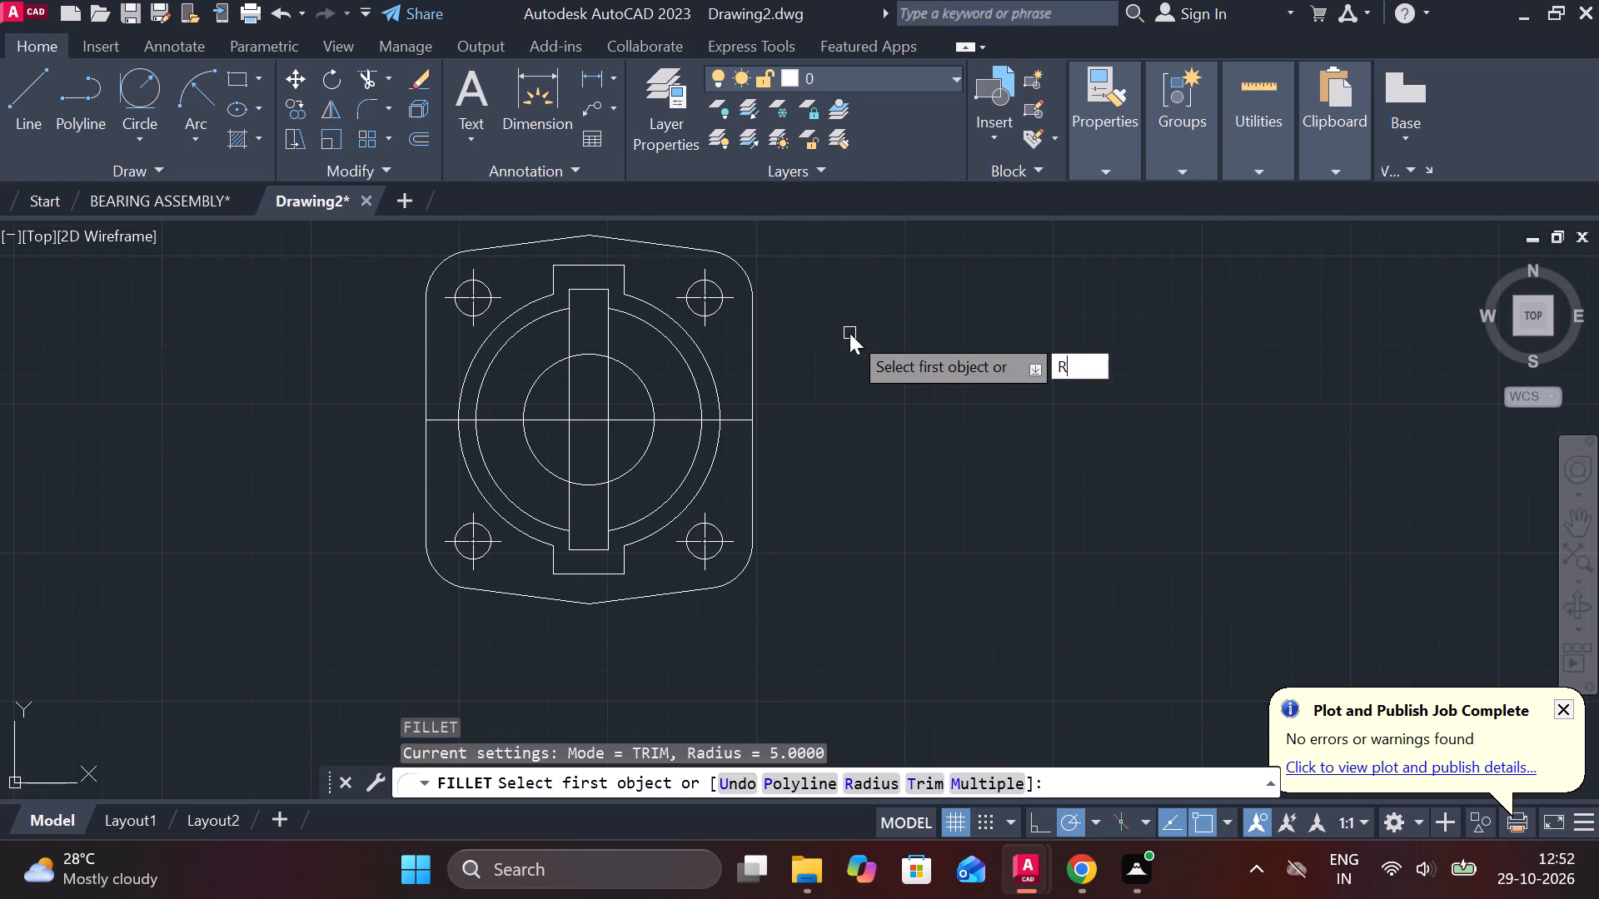
pyautogui.press('space')
pyautogui.write('3')
pyautogui.press('space')
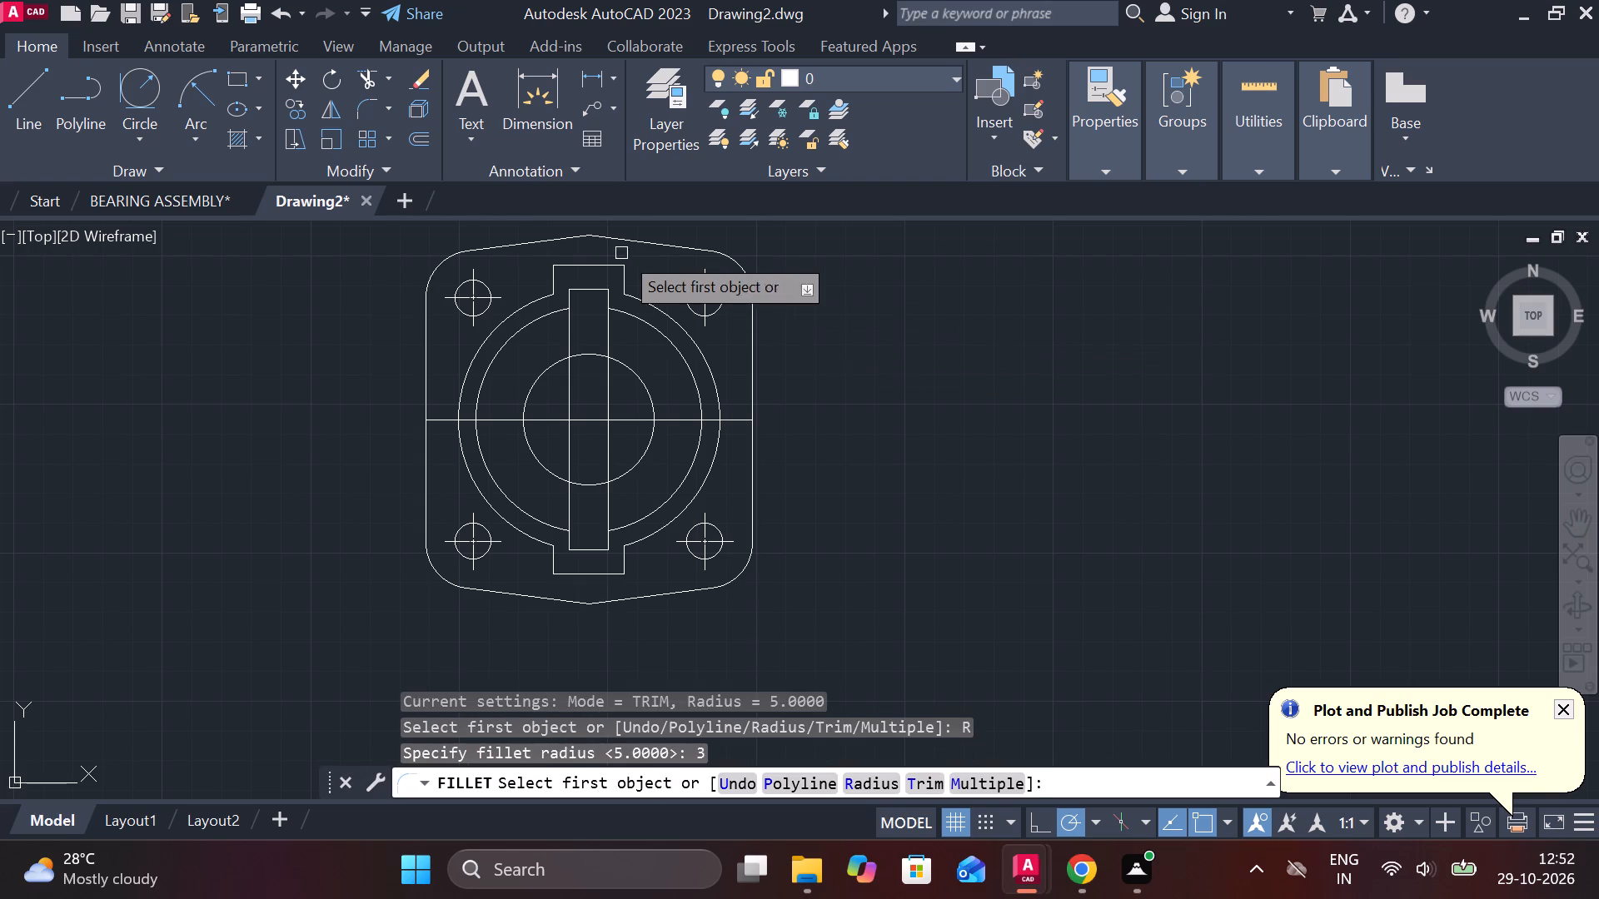
pyautogui.scroll(2, 567, 277)
pyautogui.click(527, 266)
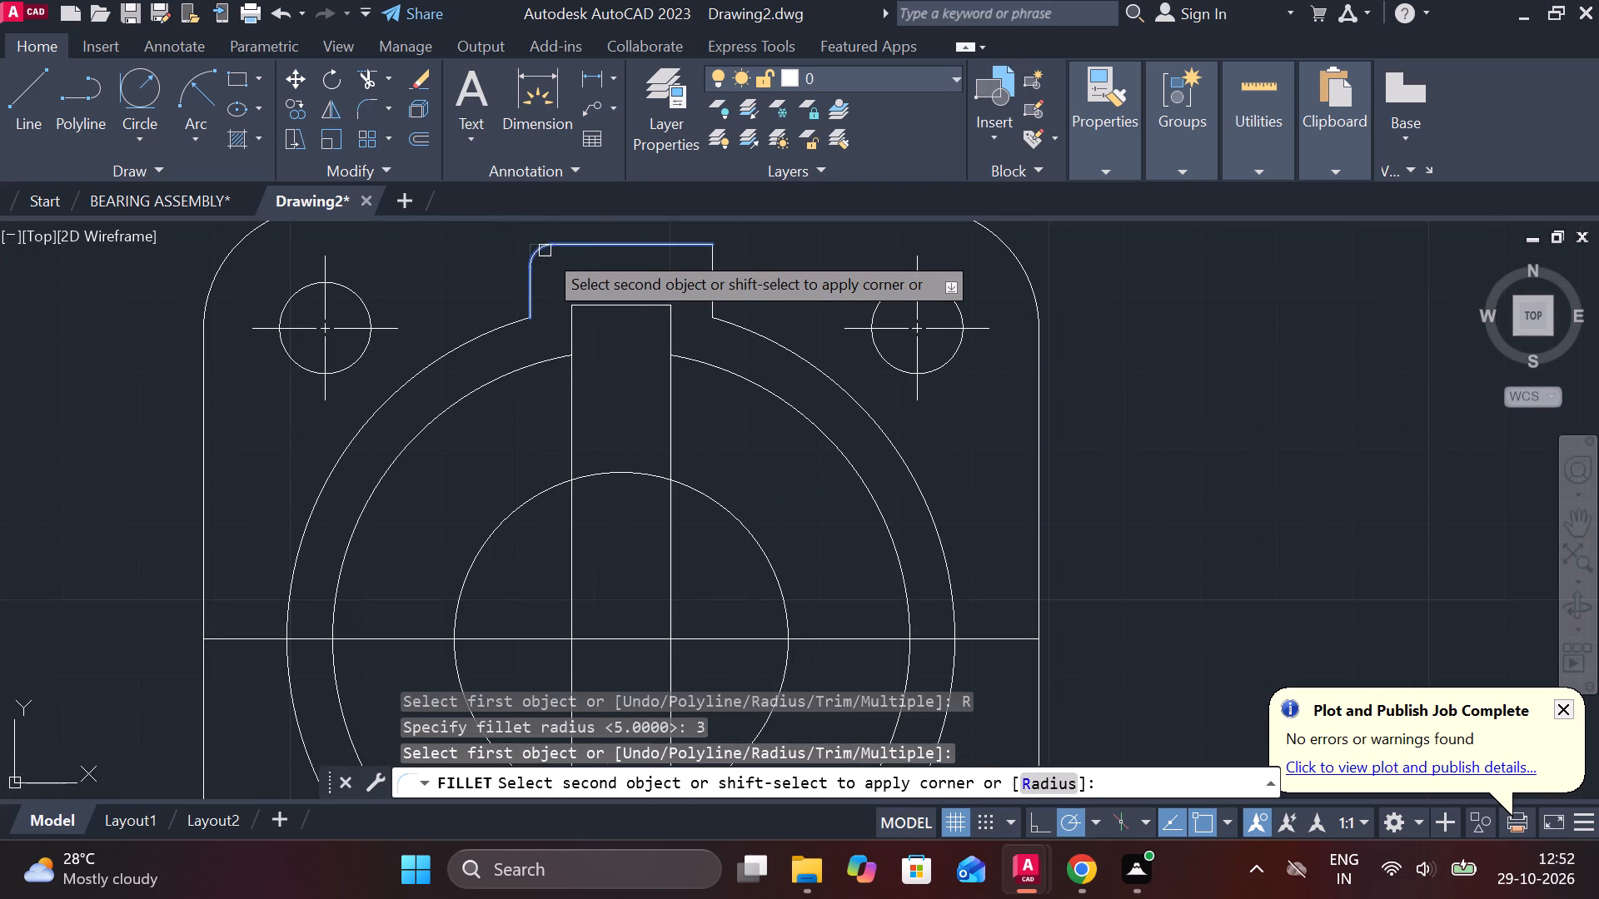
pyautogui.click(545, 251)
pyautogui.press('space')
pyautogui.click(695, 246)
pyautogui.click(715, 269)
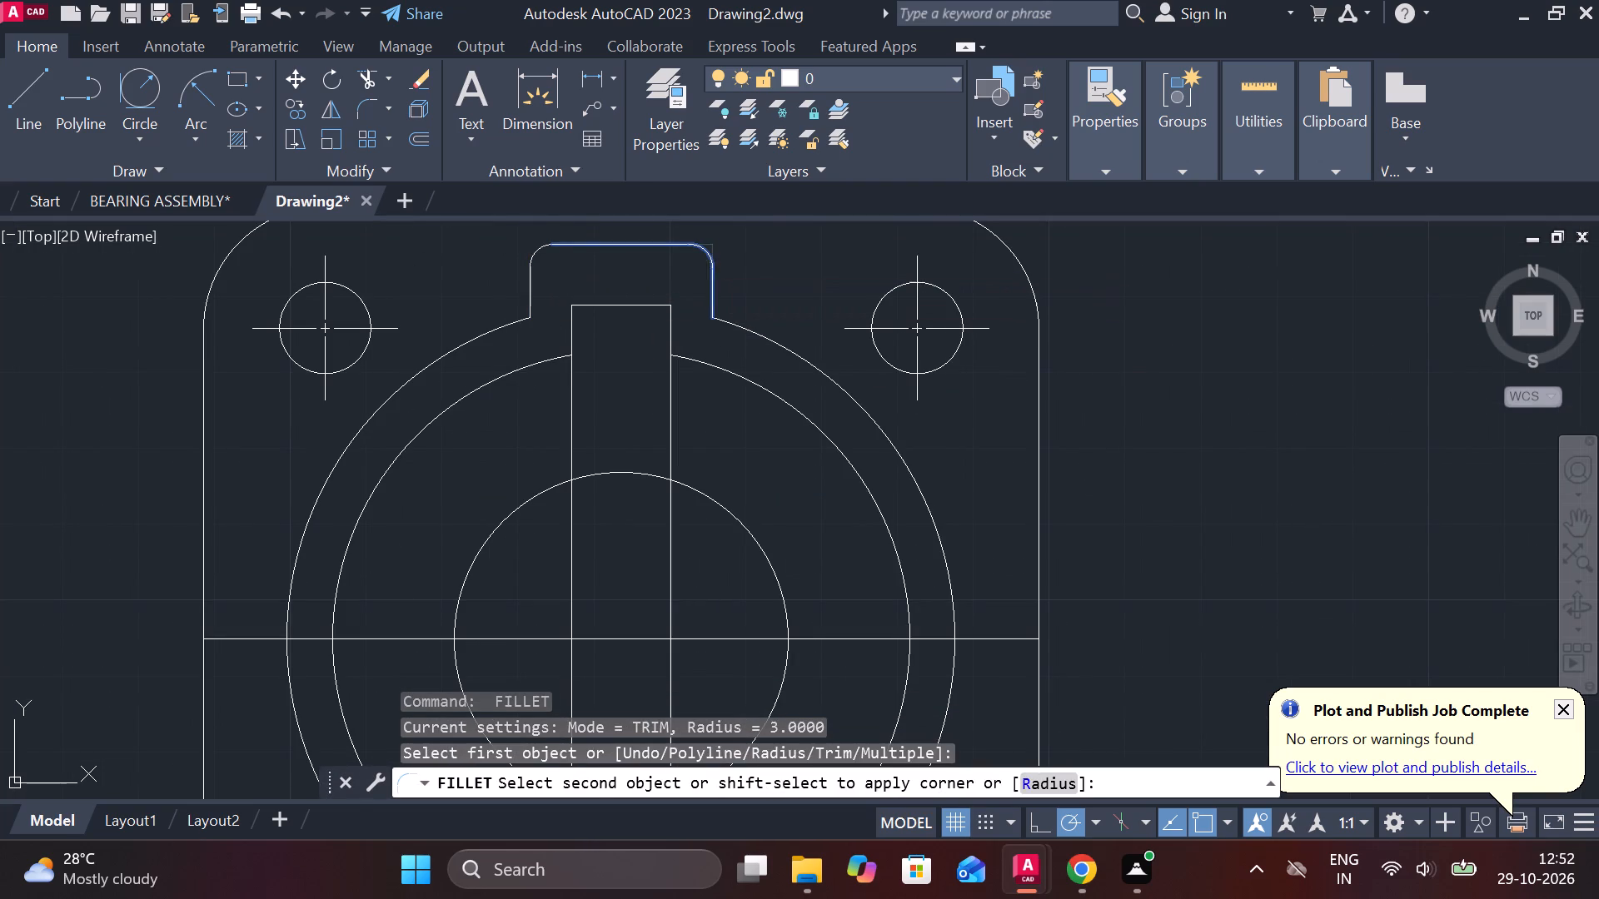
# Fillet the two top corners of the long central rectangle with radius 3.
pyautogui.press('space')
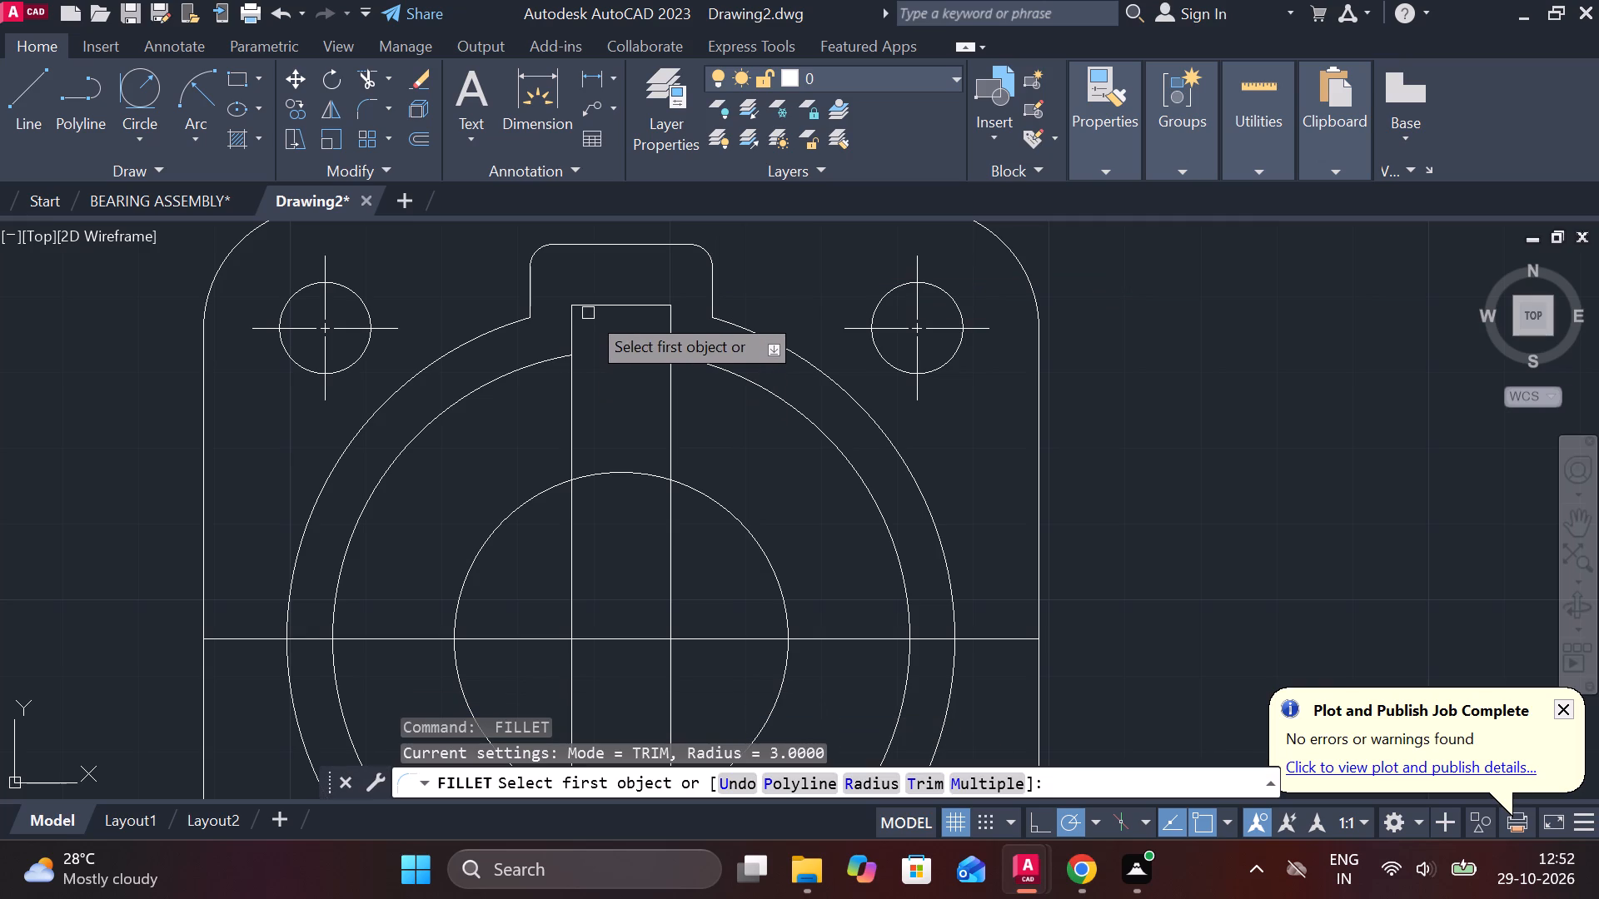
pyautogui.doubleClick(588, 307)
pyautogui.click(575, 324)
pyautogui.press('space')
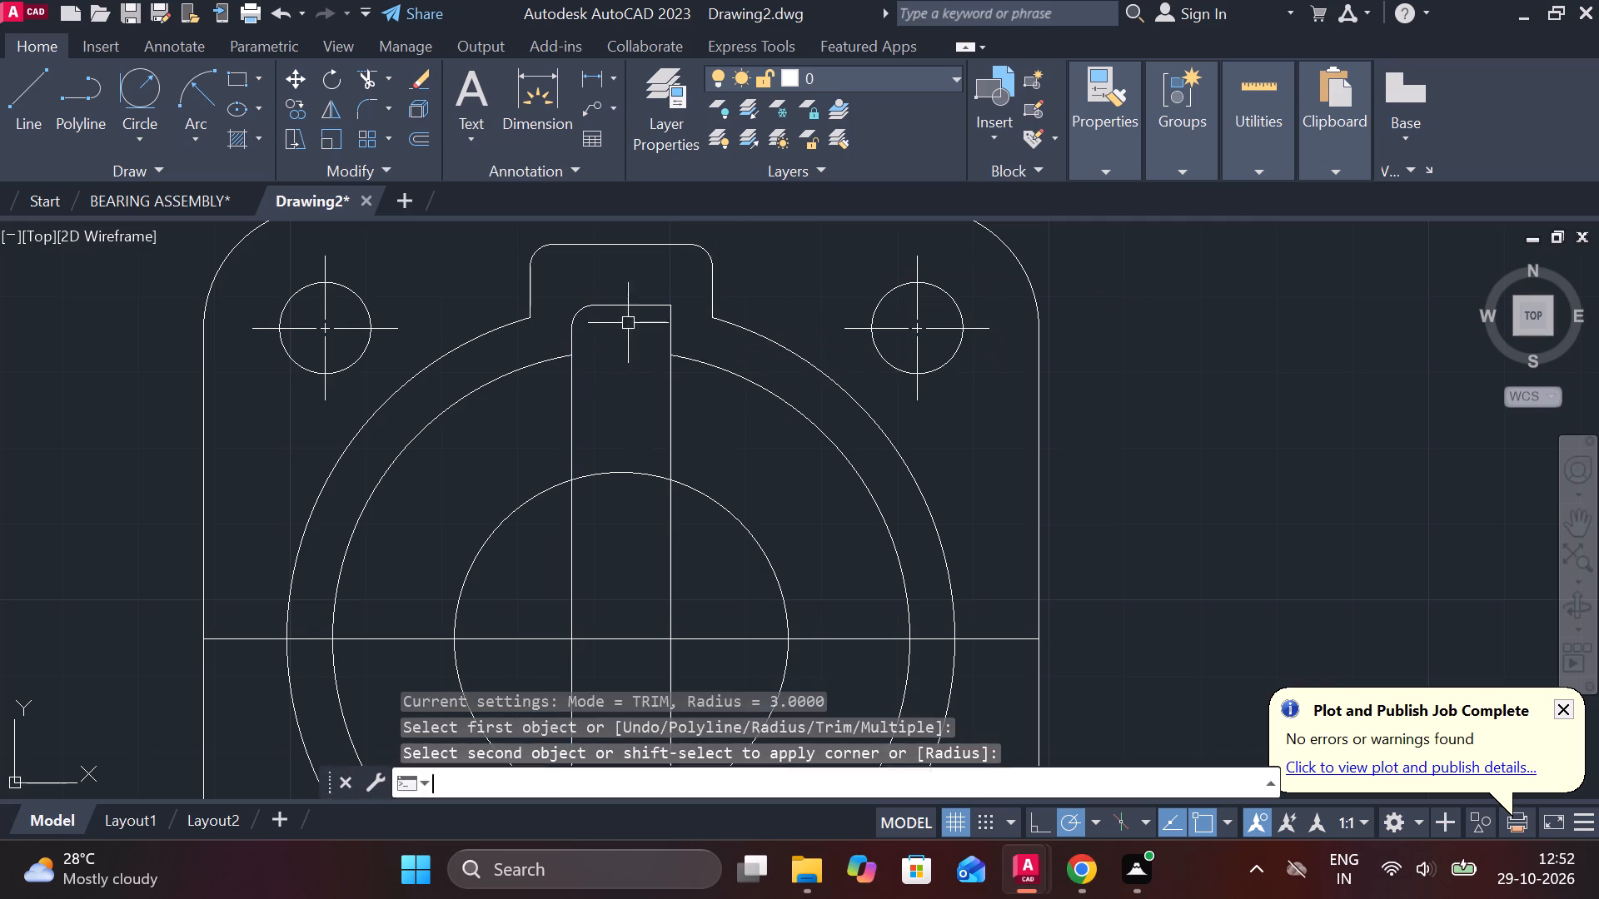
pyautogui.click(650, 303)
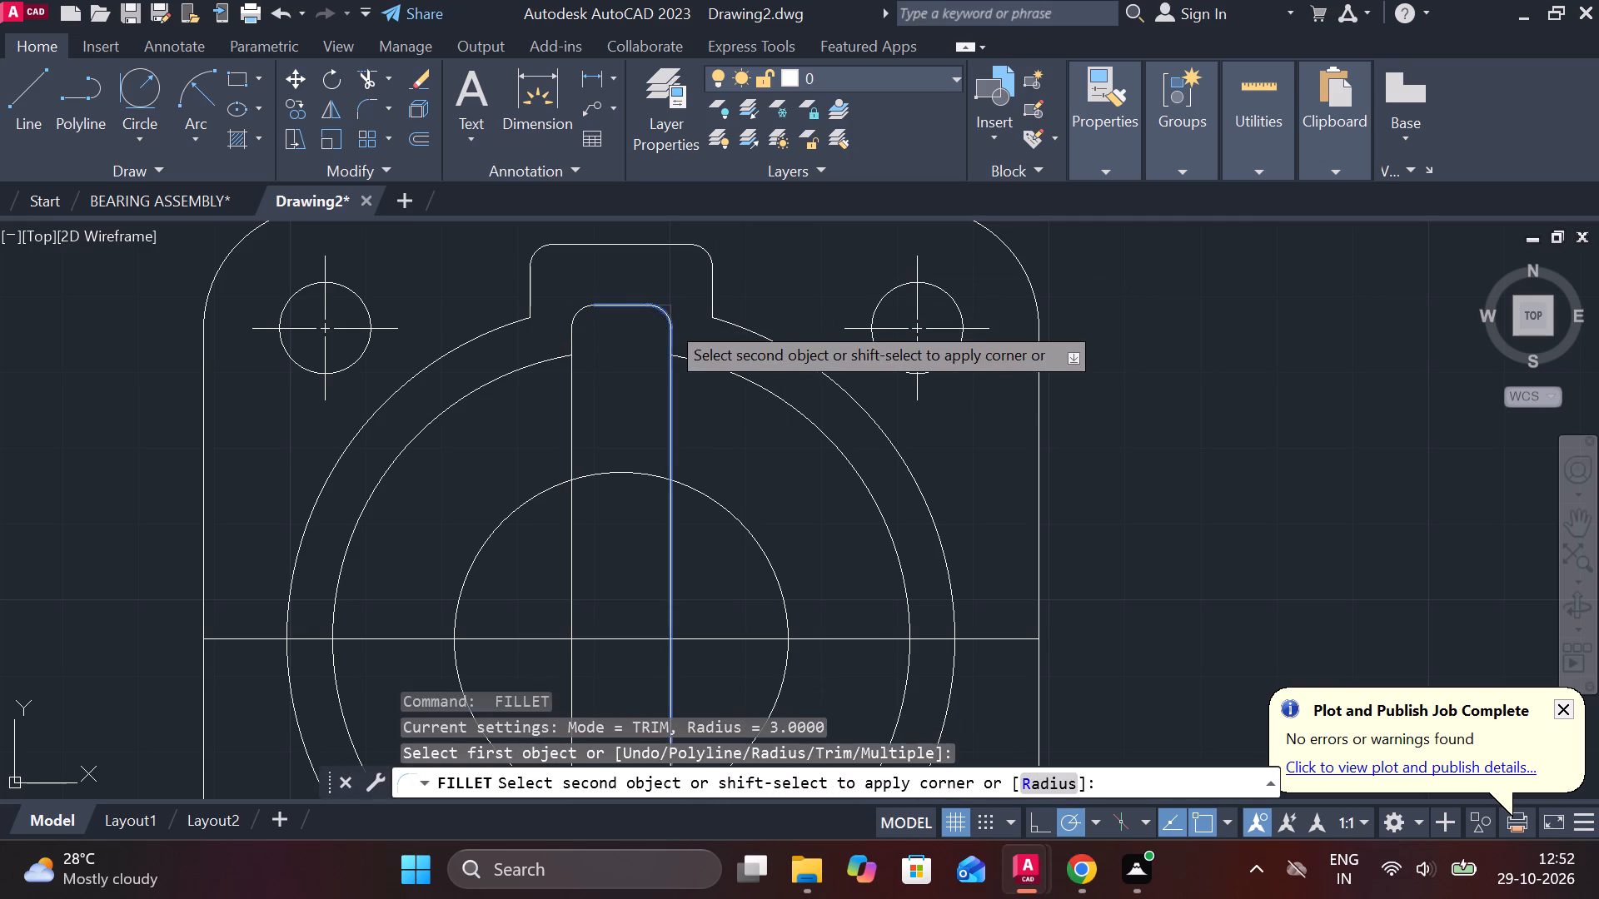
pyautogui.click(667, 321)
# Fillet the lower-right corner of the bottom tab with radius 3.
pyautogui.scroll(-2, 824, 333)
pyautogui.moveTo(776, 486); pyautogui.dragTo(734, 350, button='middle')
pyautogui.scroll(3, 759, 508)
pyautogui.press('space')
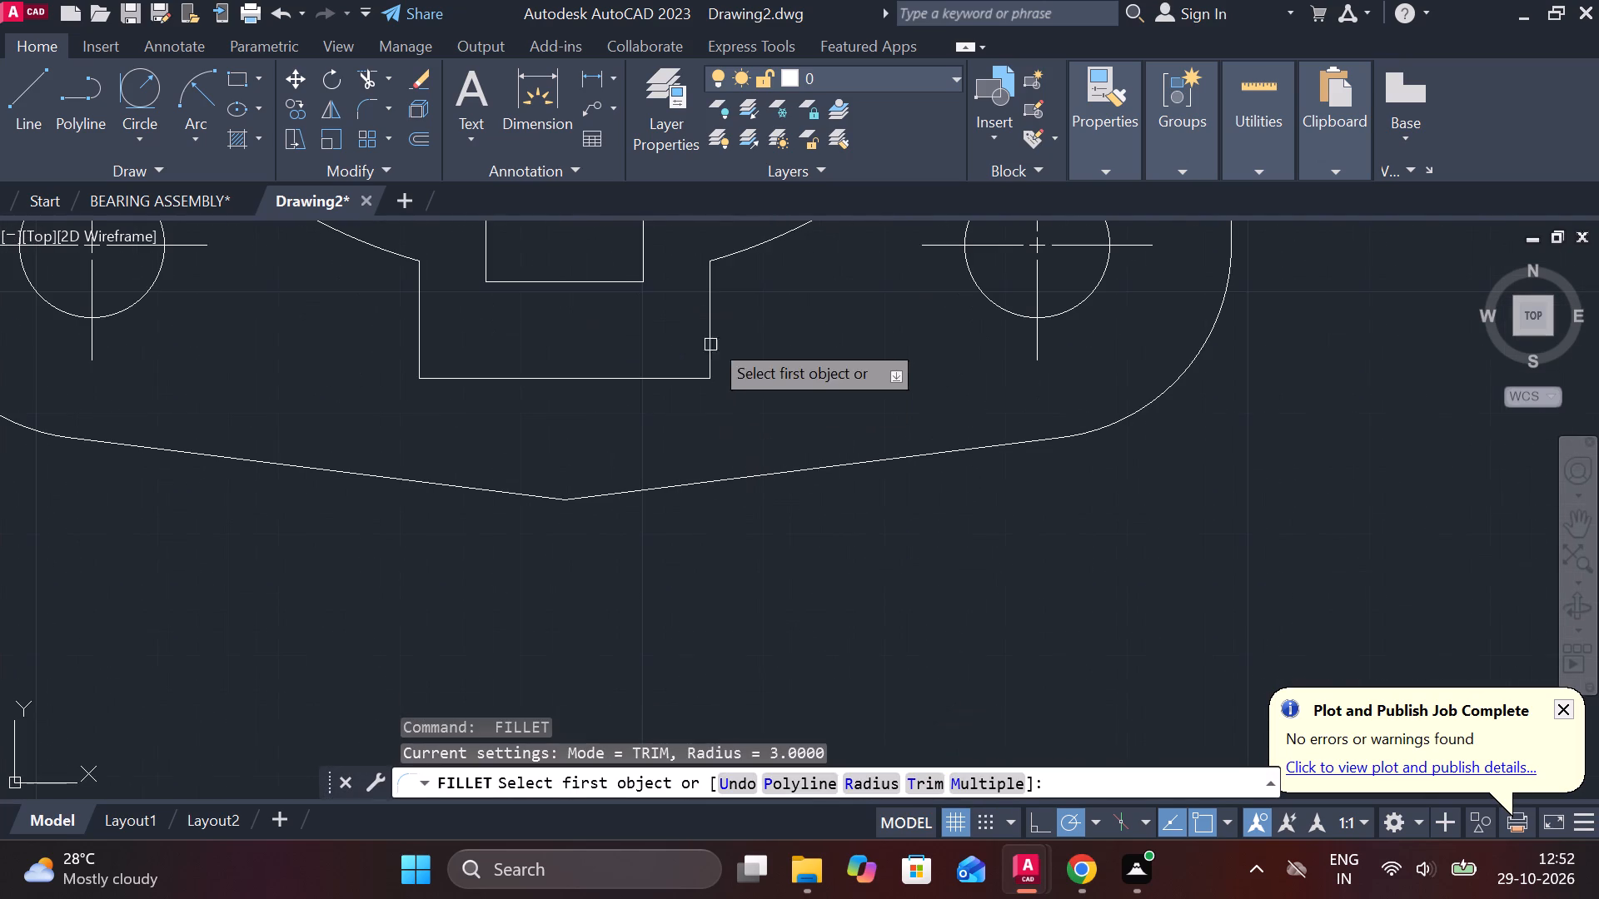
pyautogui.click(710, 348)
pyautogui.click(686, 379)
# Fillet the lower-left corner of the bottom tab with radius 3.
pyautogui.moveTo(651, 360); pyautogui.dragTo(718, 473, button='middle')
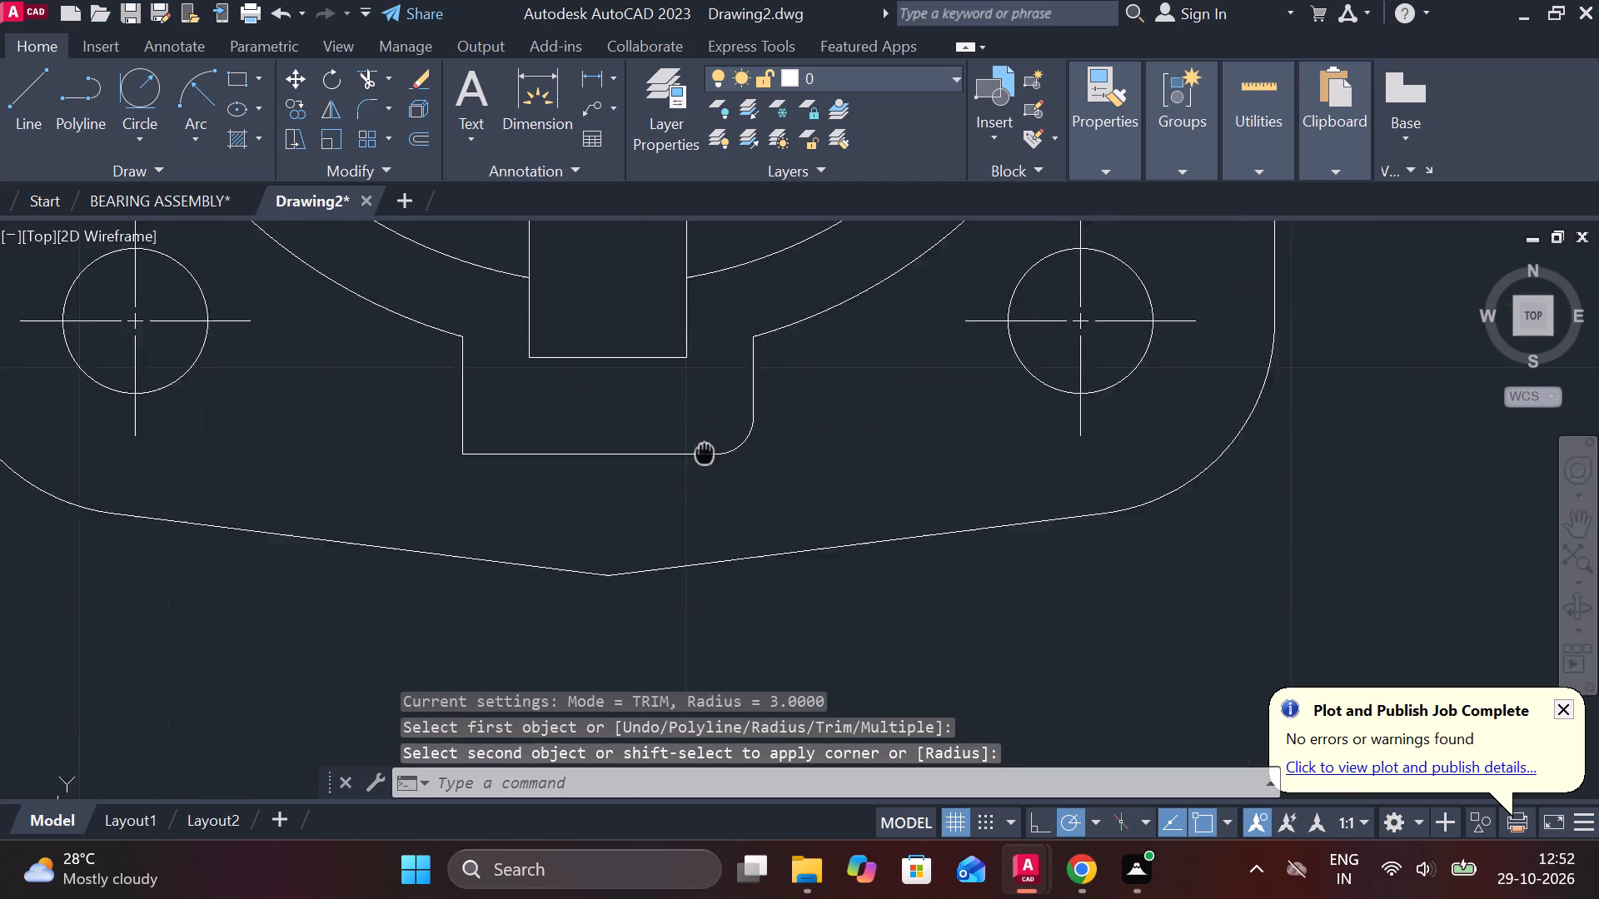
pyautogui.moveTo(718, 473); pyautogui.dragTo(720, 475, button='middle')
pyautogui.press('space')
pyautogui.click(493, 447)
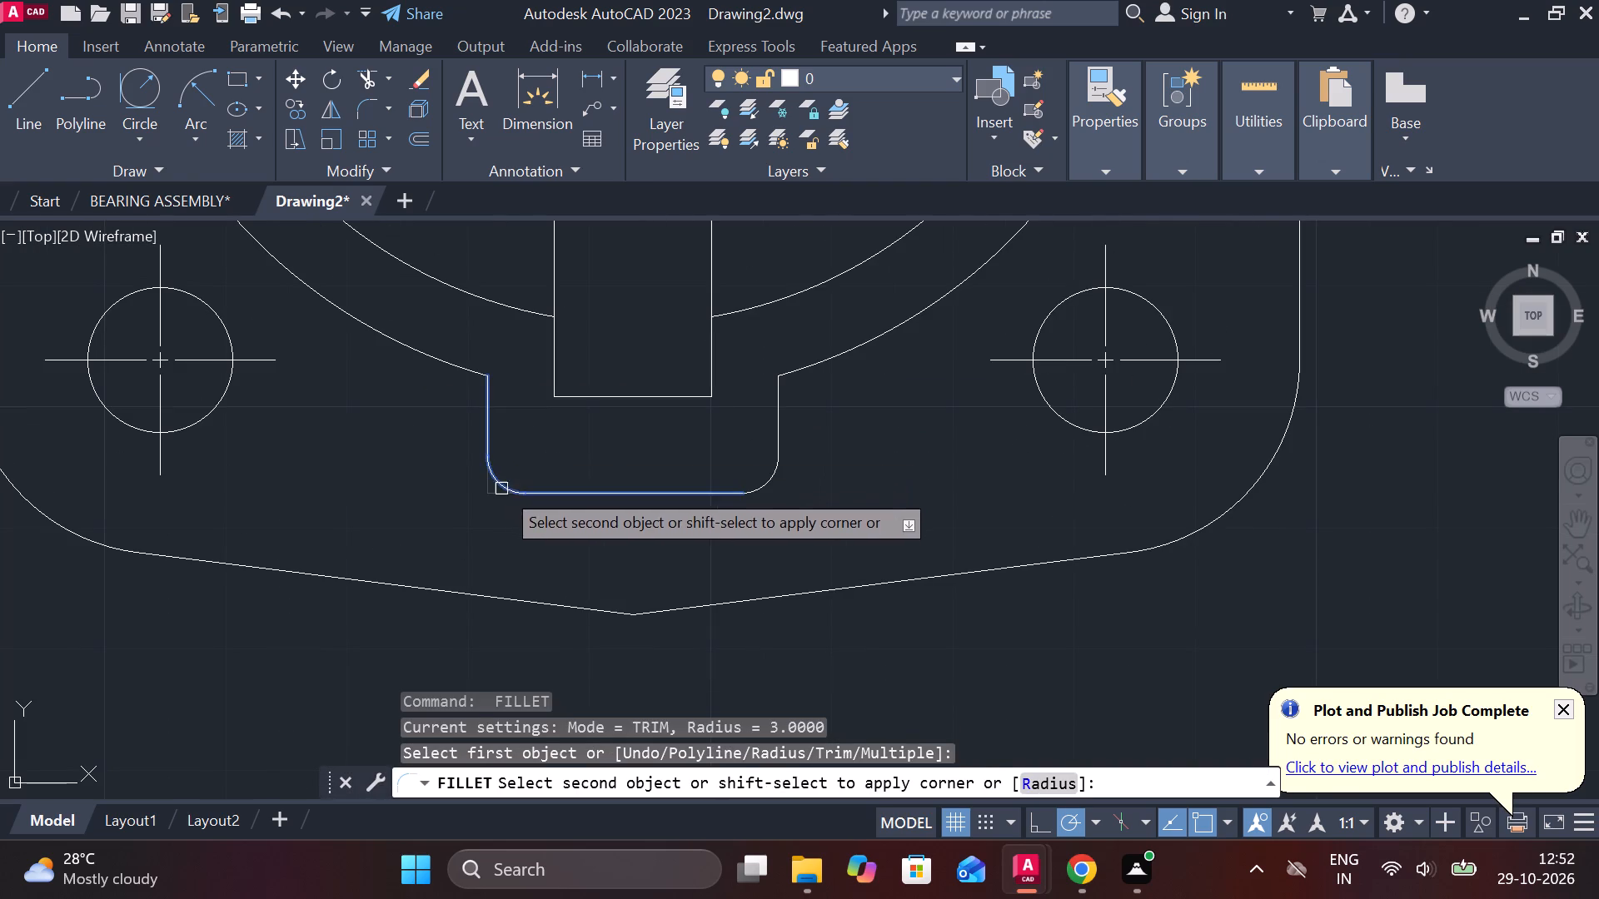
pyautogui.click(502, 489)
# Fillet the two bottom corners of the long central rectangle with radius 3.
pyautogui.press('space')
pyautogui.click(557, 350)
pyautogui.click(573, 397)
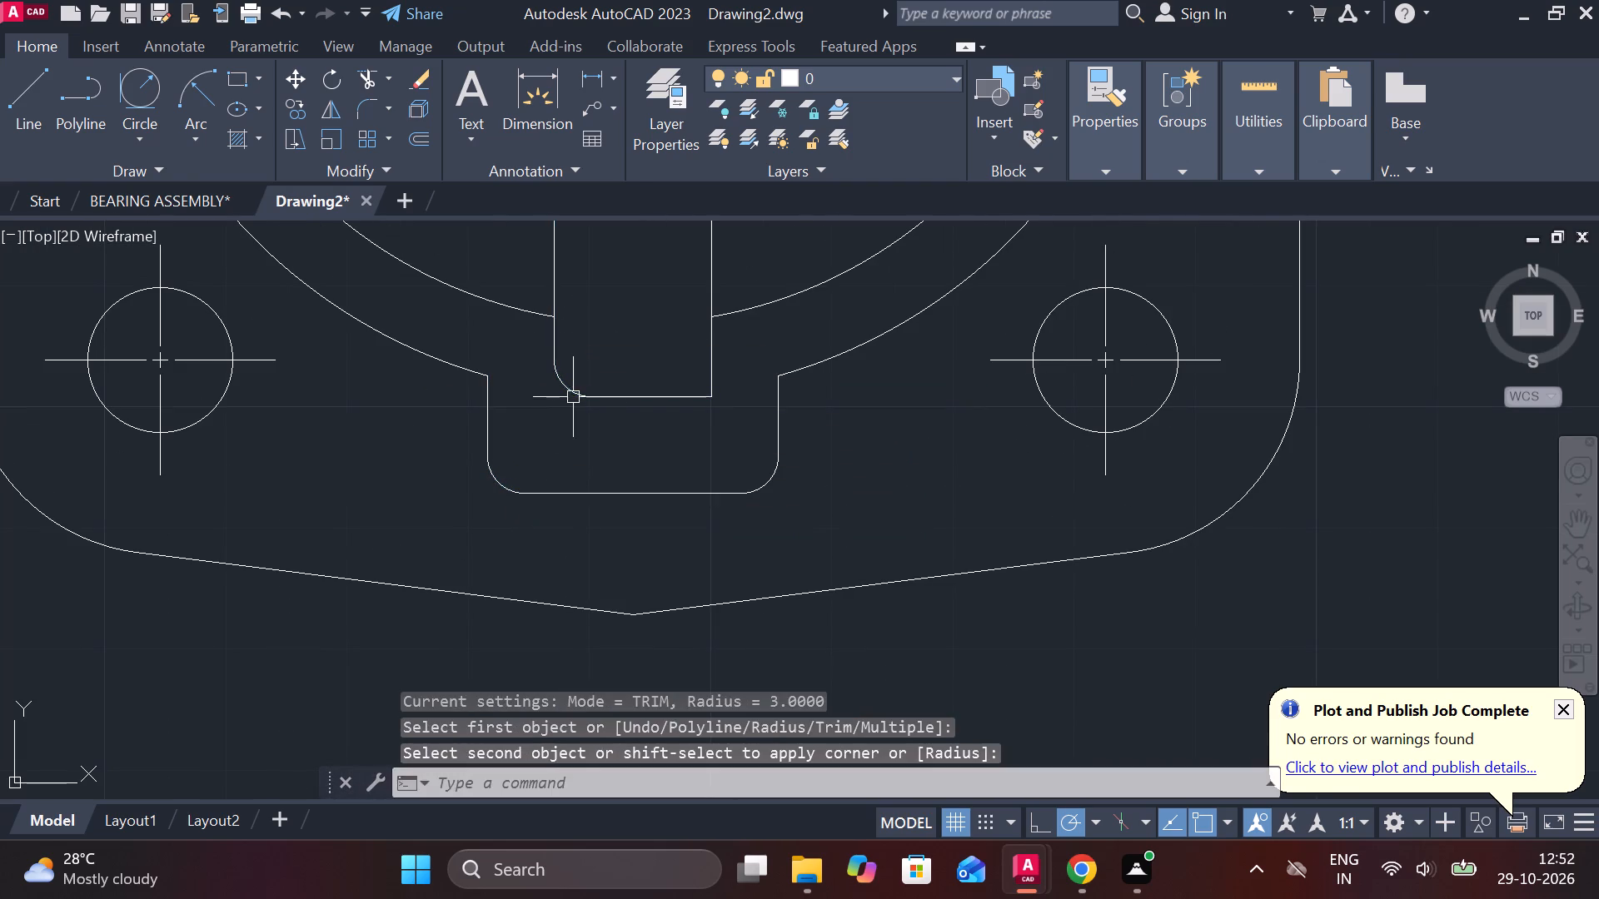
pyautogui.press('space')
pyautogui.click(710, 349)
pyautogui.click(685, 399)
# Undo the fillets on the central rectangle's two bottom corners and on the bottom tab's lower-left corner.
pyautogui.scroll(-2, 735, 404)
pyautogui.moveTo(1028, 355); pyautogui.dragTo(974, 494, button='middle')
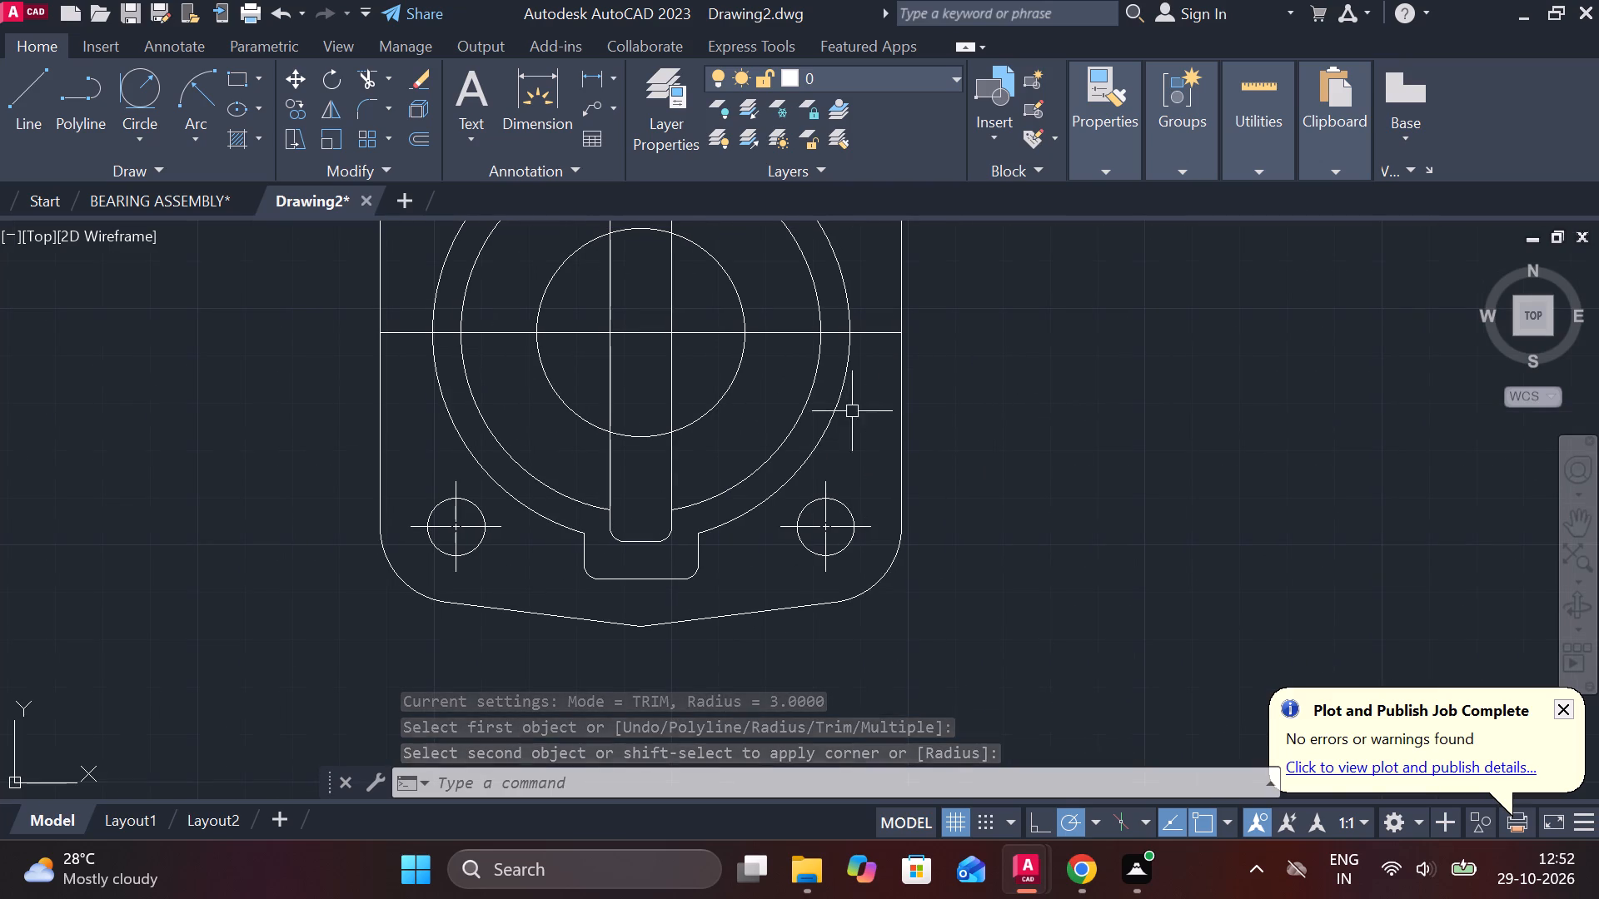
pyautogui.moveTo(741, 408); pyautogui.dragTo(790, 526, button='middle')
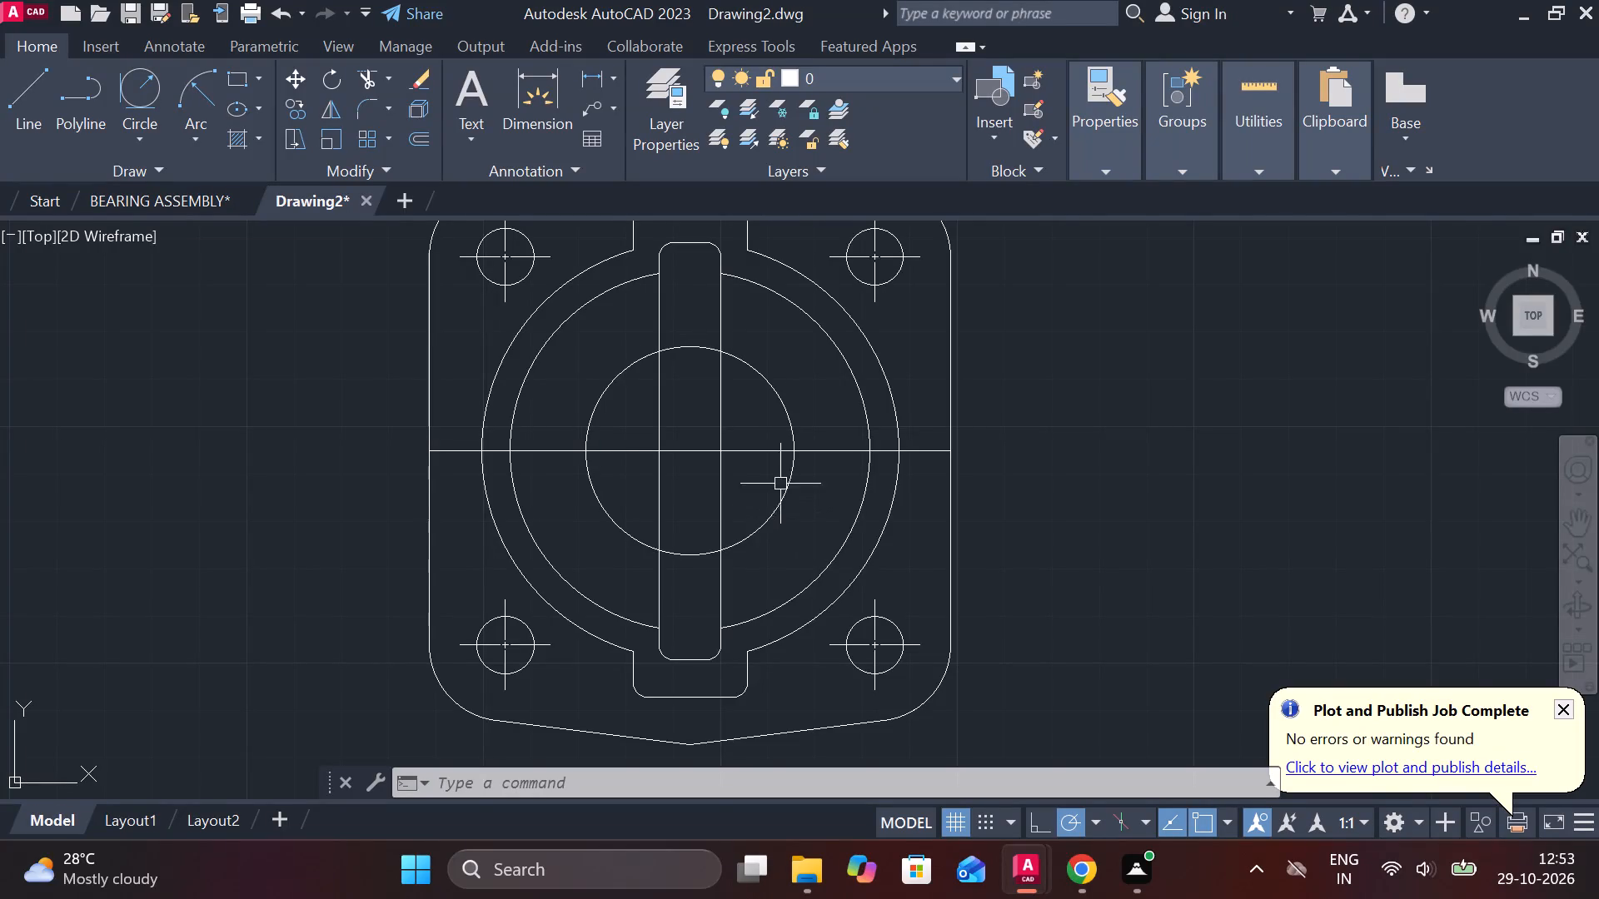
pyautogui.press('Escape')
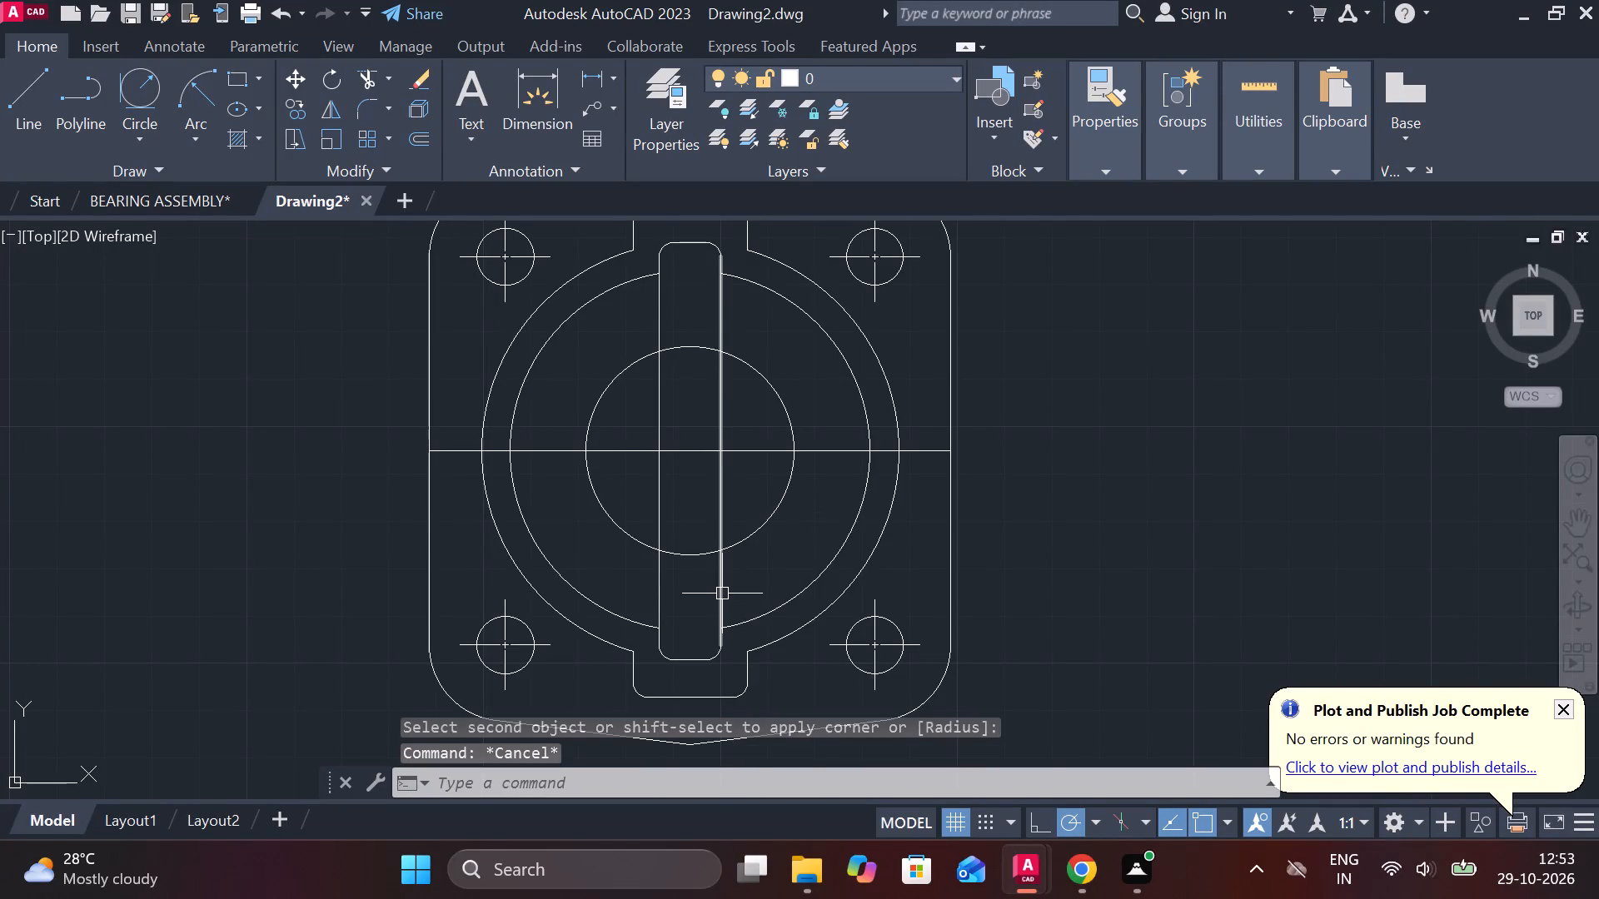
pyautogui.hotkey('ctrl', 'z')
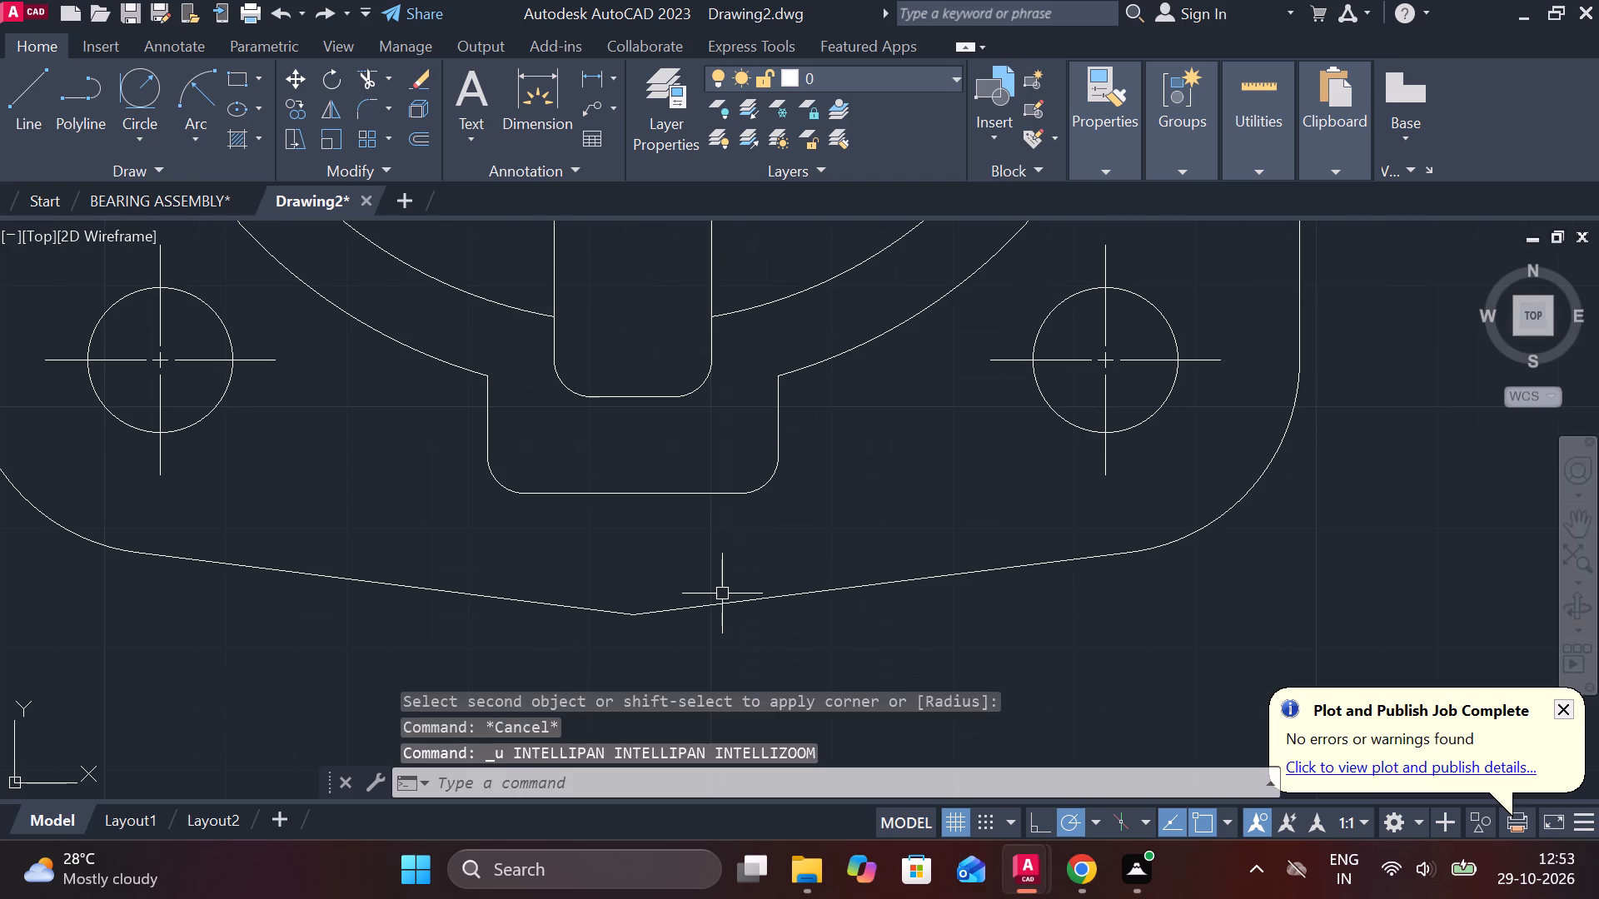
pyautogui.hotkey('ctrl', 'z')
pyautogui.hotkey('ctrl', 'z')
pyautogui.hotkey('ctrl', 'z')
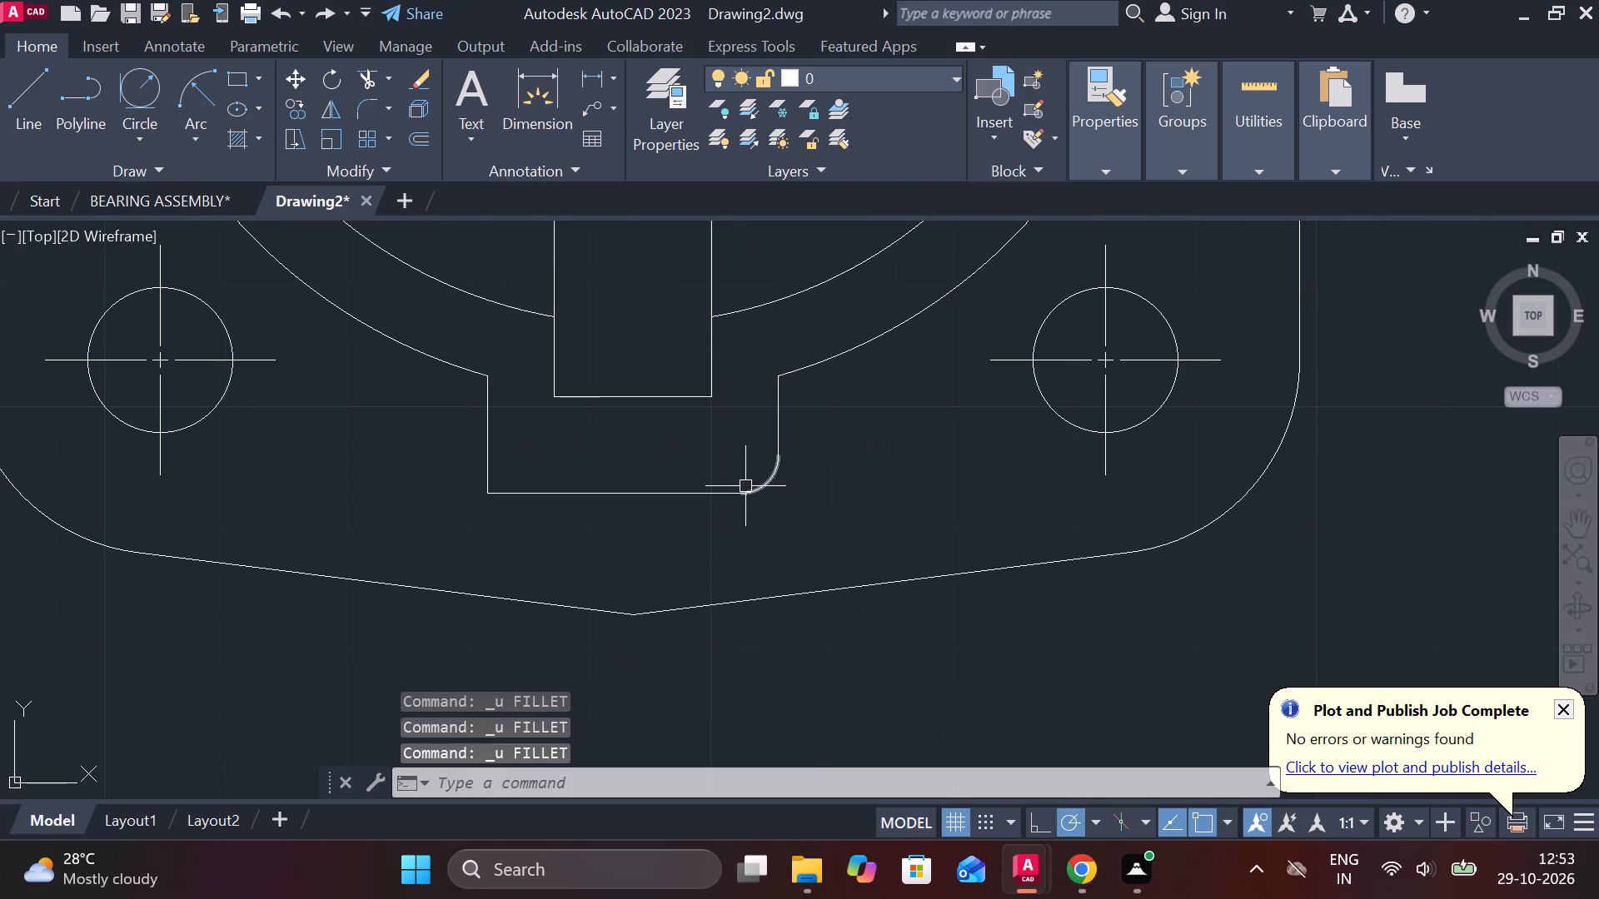
# Erase all edges and rounded corners of the long central rectangle in the plan view.
pyautogui.scroll(-2, 745, 486)
pyautogui.moveTo(738, 498); pyautogui.dragTo(645, 643, button='middle')
pyautogui.moveTo(656, 509); pyautogui.dragTo(656, 551, button='middle')
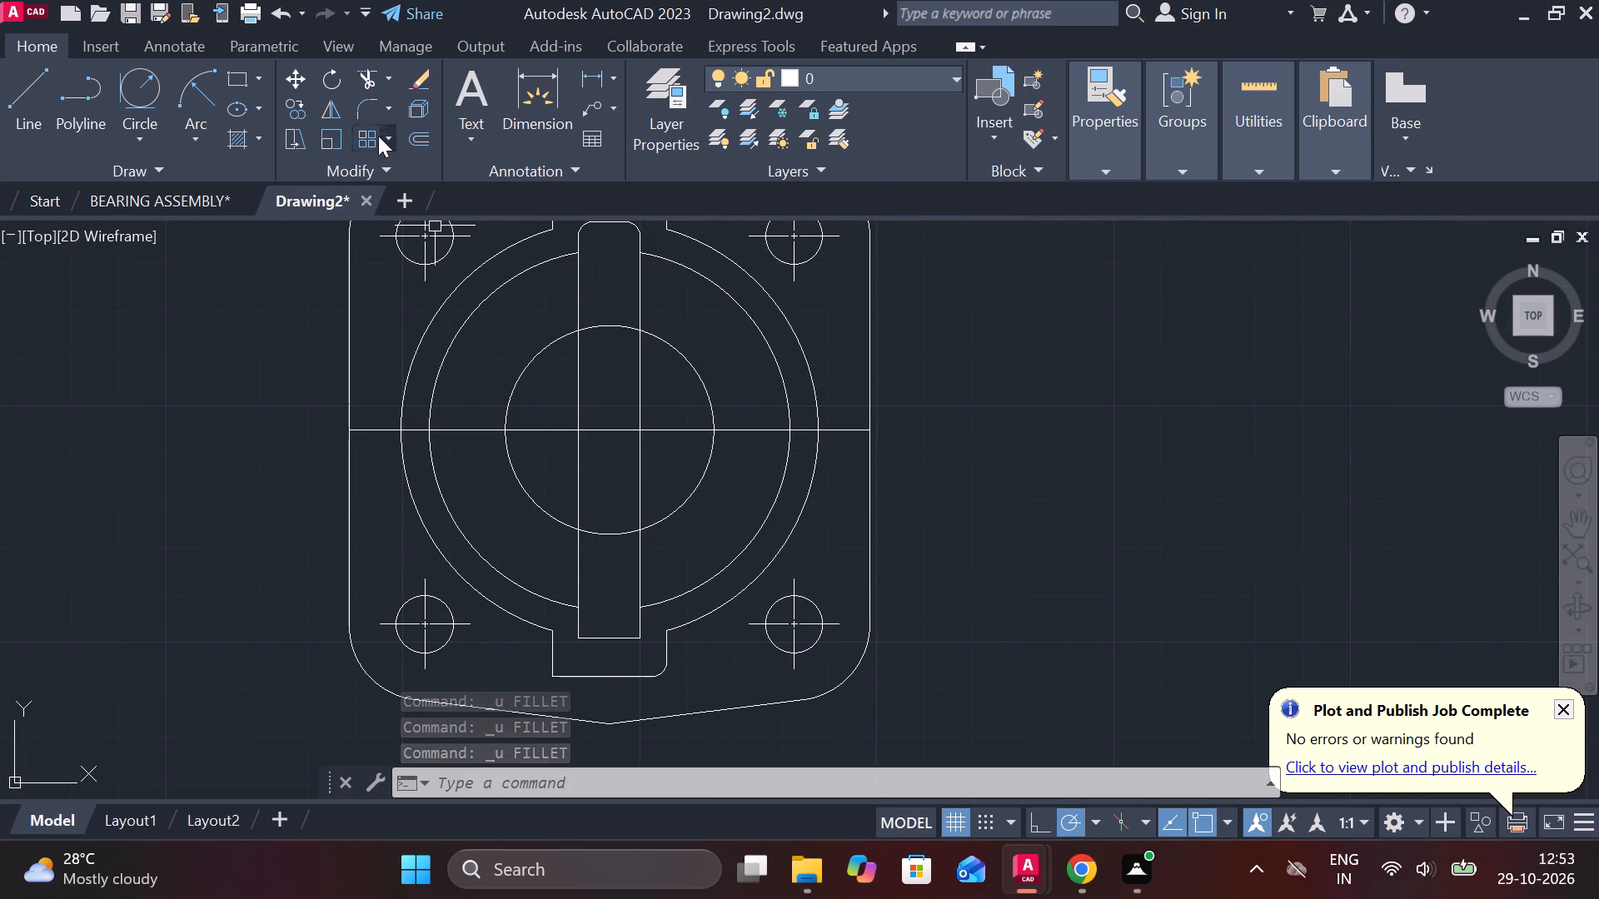
pyautogui.click(638, 295)
pyautogui.click(581, 281)
pyautogui.click(599, 221)
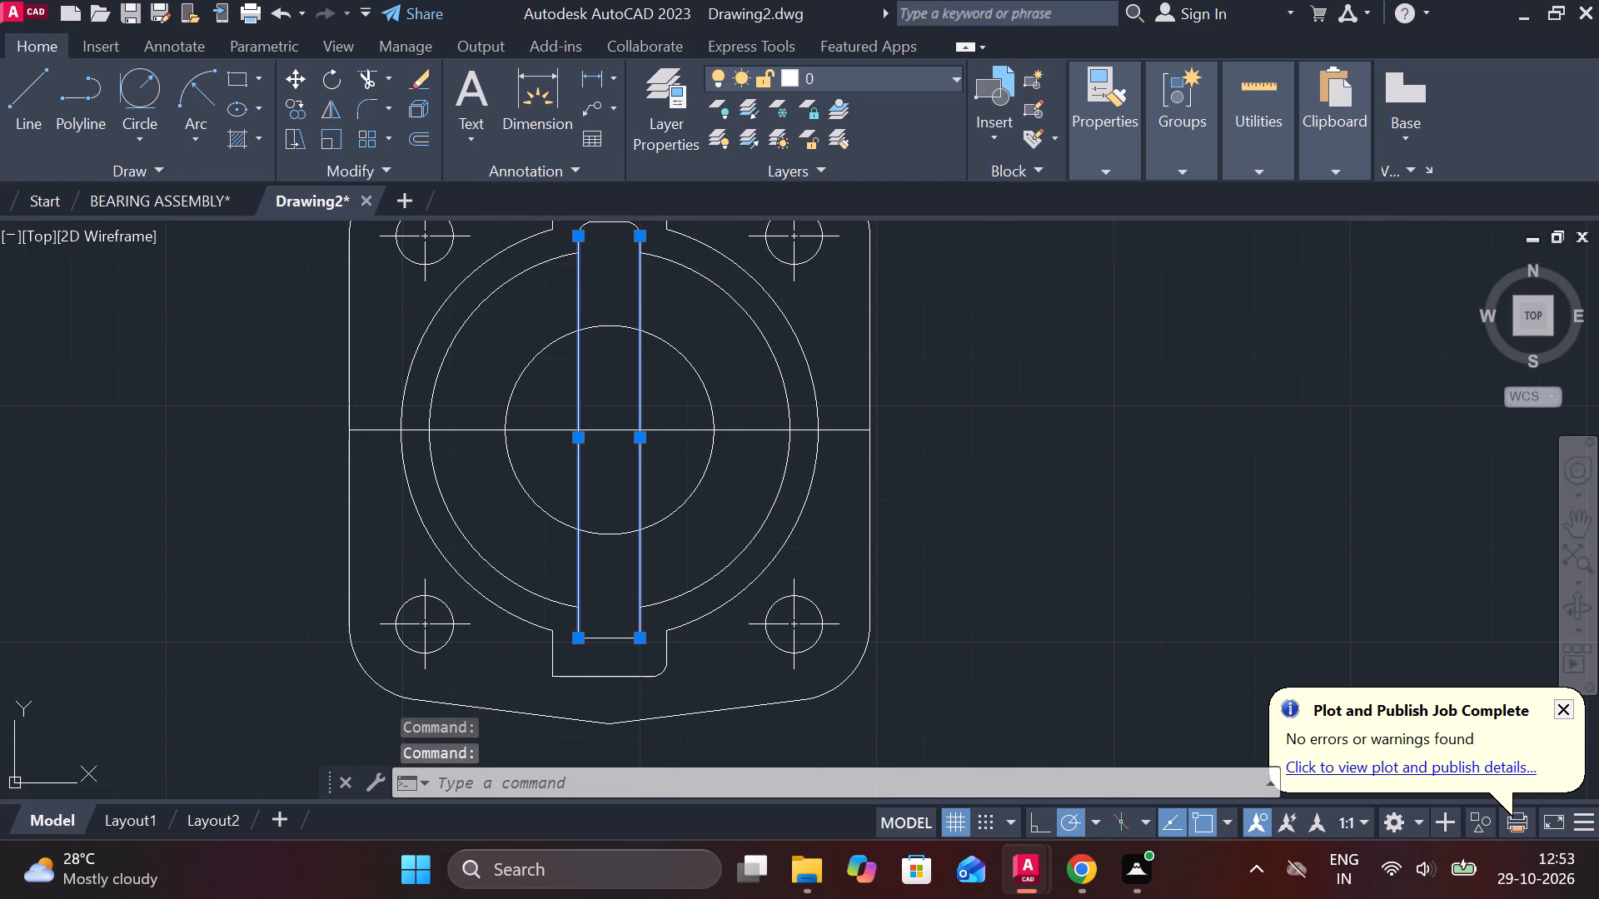
pyautogui.scroll(2, 596, 221)
pyautogui.moveTo(612, 266); pyautogui.dragTo(622, 385, button='middle')
pyautogui.click(742, 387)
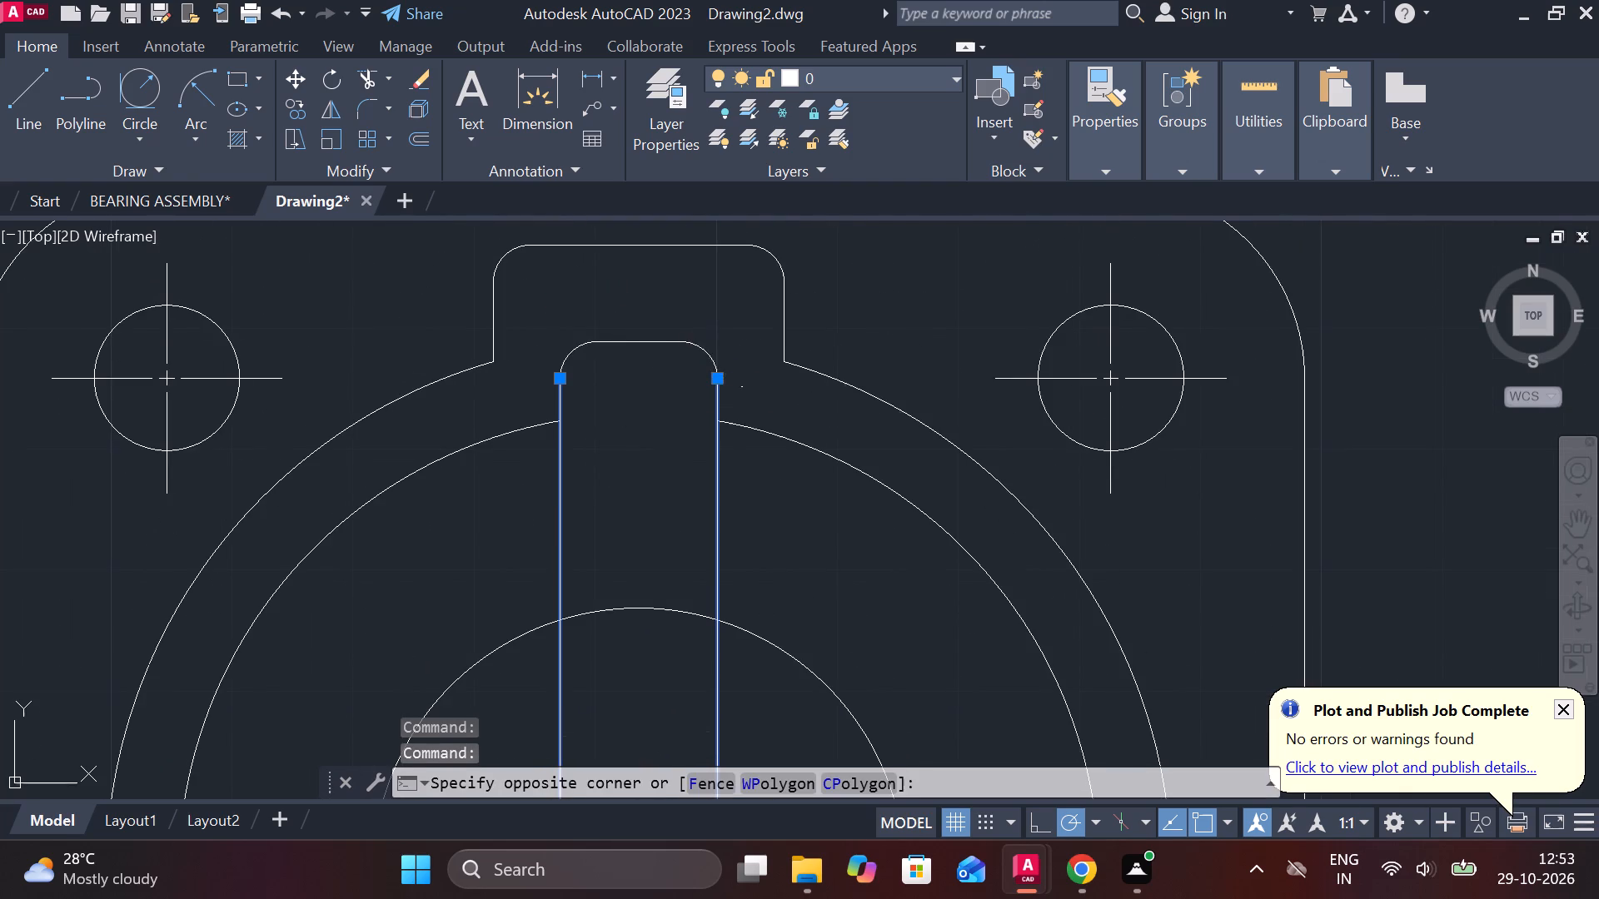
pyautogui.click(564, 315)
pyautogui.write('E')
pyautogui.press('space')
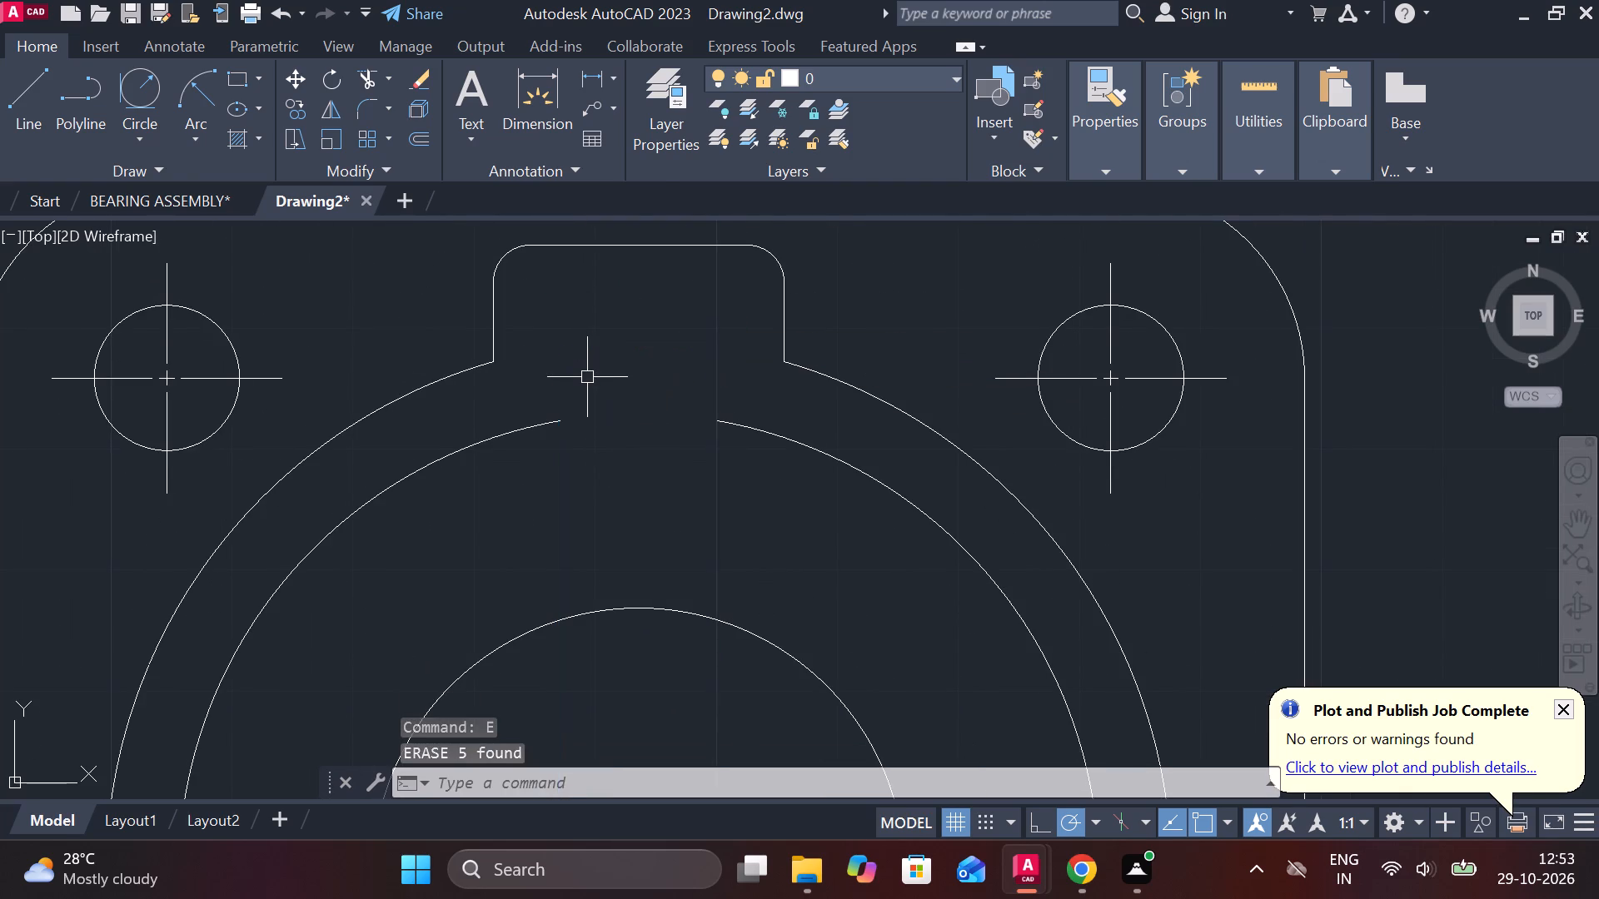
pyautogui.scroll(-3, 611, 394)
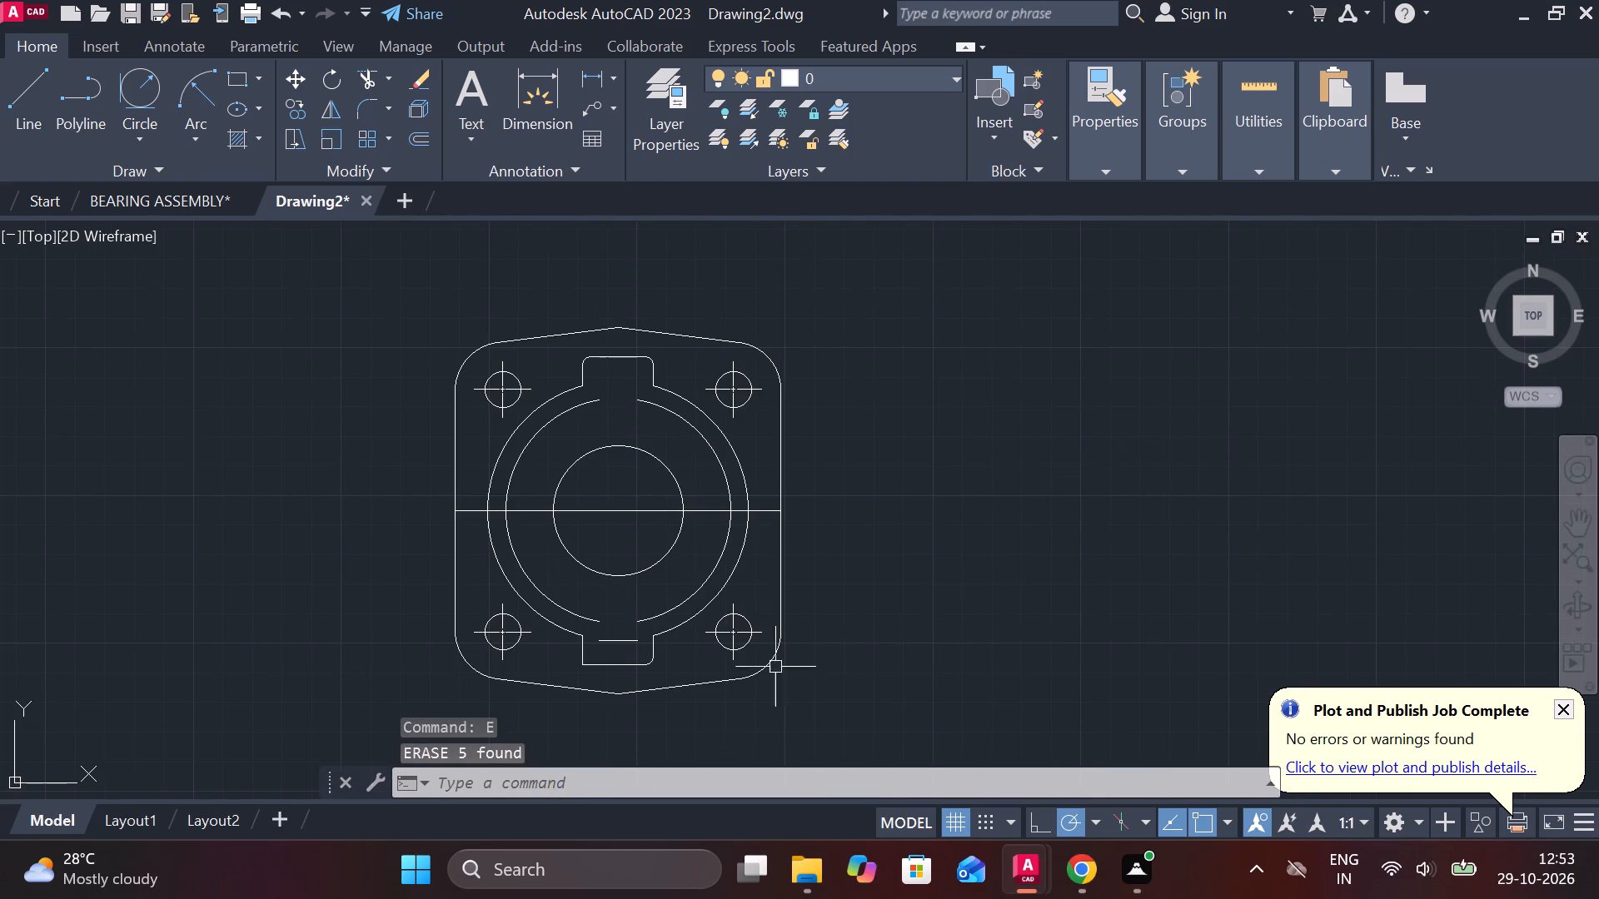
pyautogui.click(618, 638)
pyautogui.press('e')
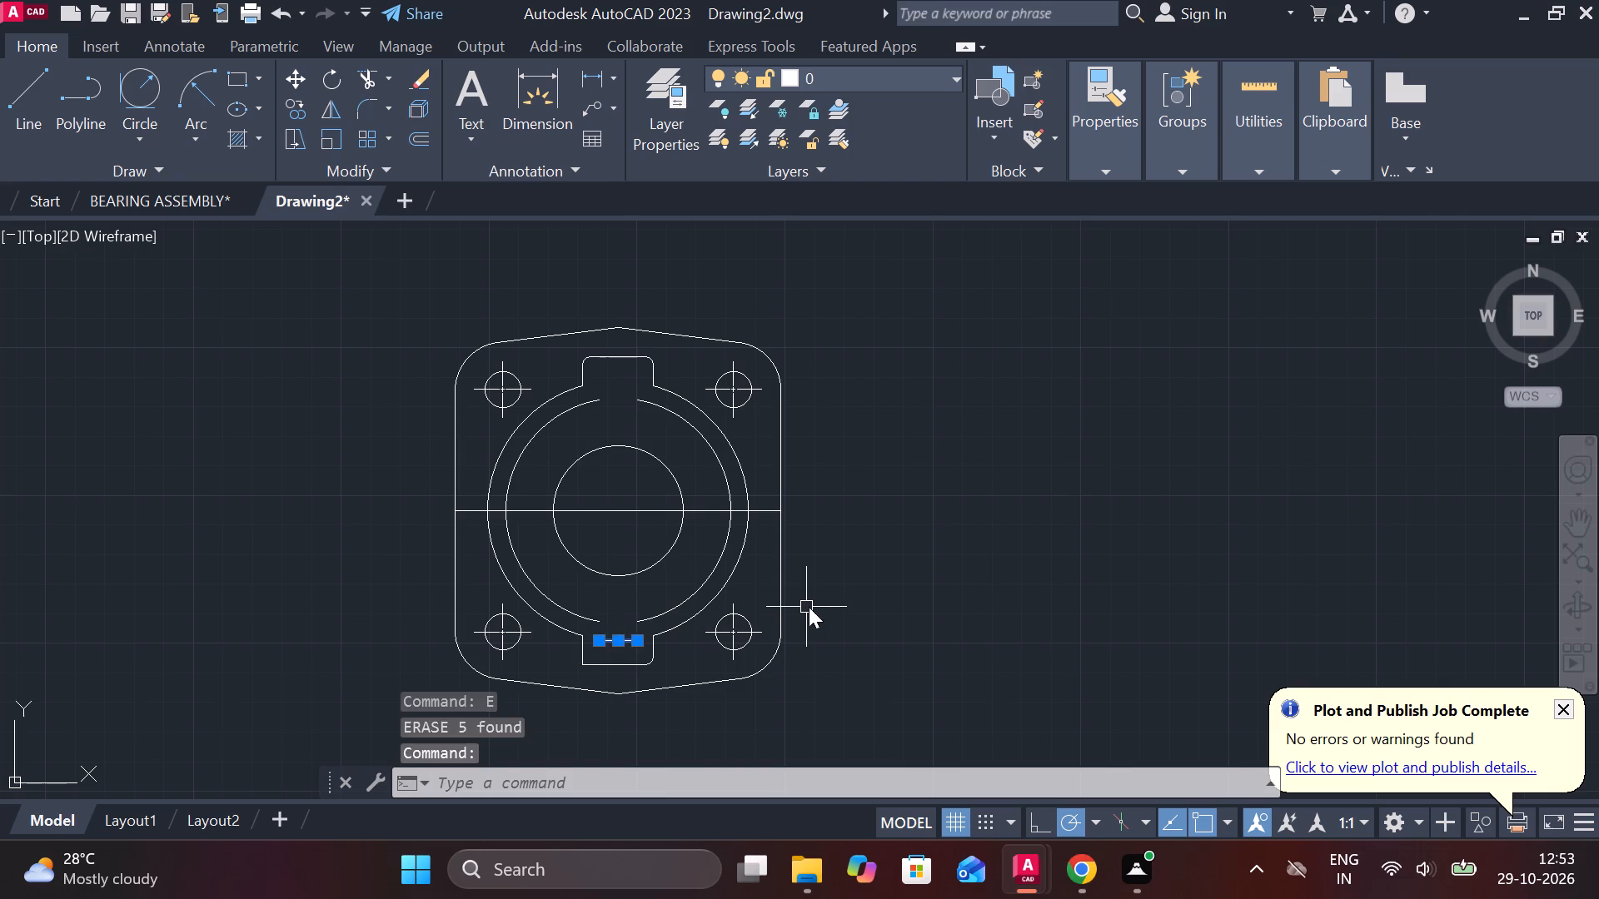
pyautogui.press('space')
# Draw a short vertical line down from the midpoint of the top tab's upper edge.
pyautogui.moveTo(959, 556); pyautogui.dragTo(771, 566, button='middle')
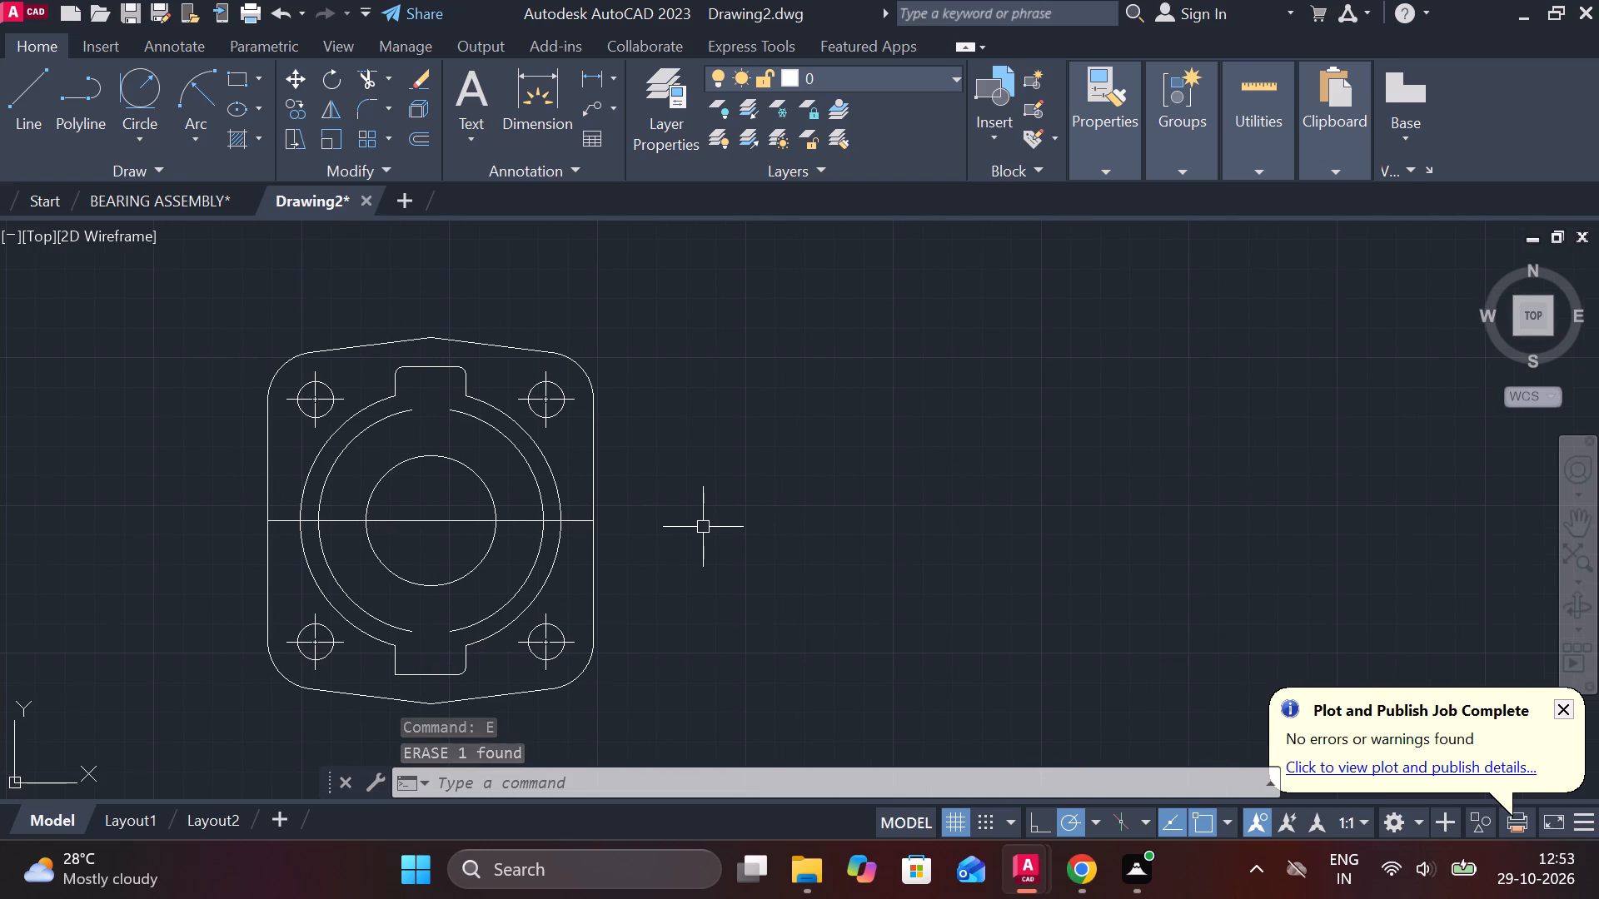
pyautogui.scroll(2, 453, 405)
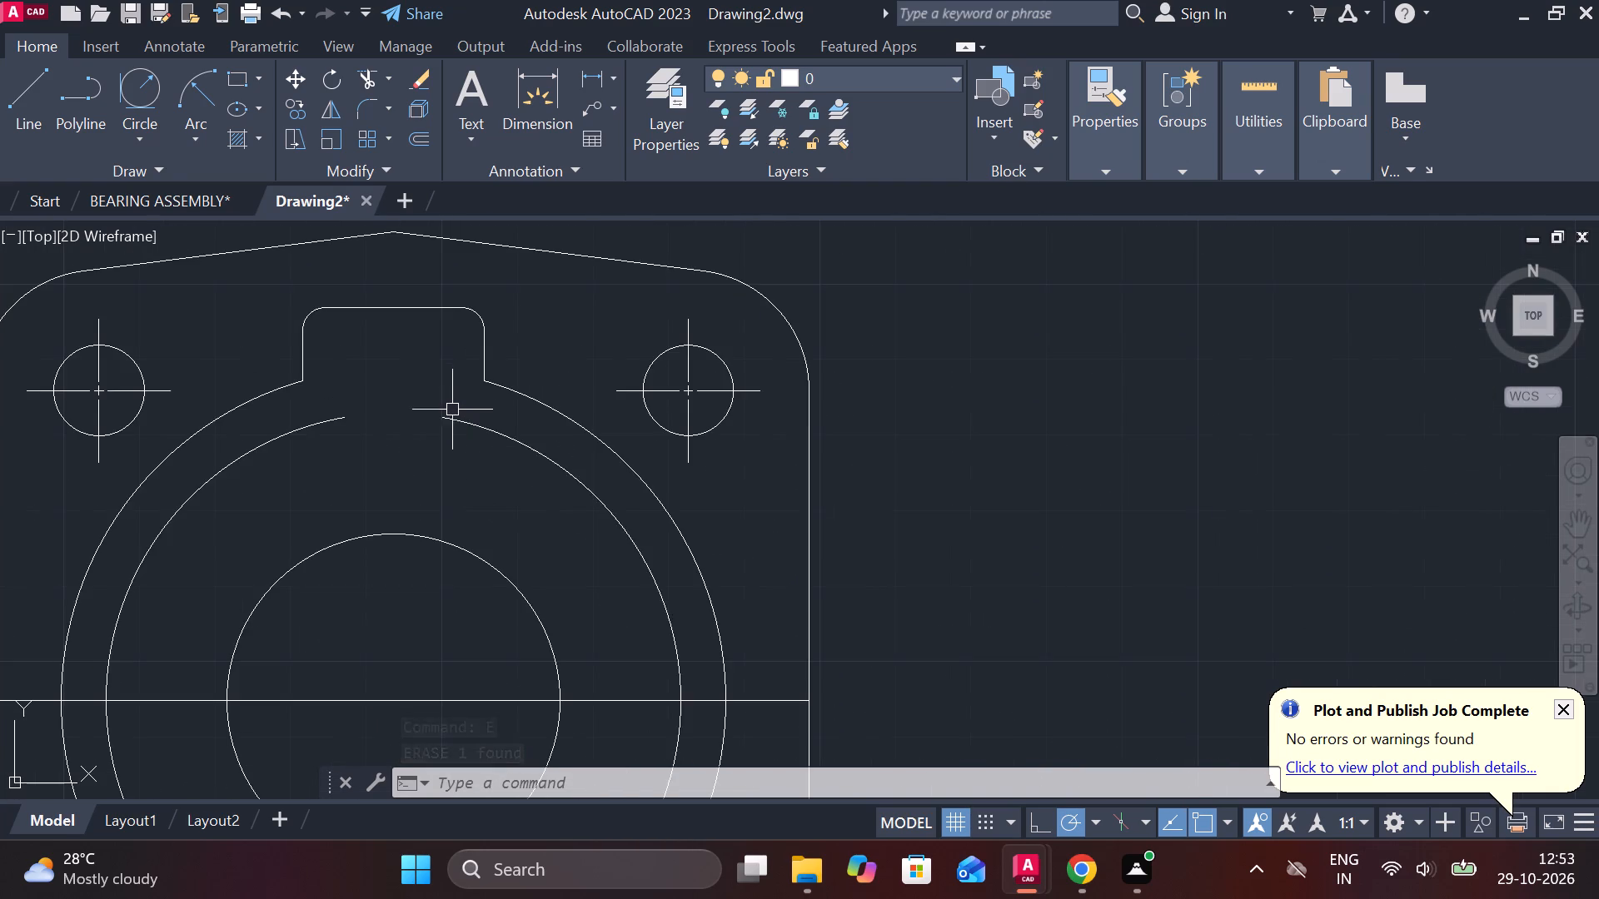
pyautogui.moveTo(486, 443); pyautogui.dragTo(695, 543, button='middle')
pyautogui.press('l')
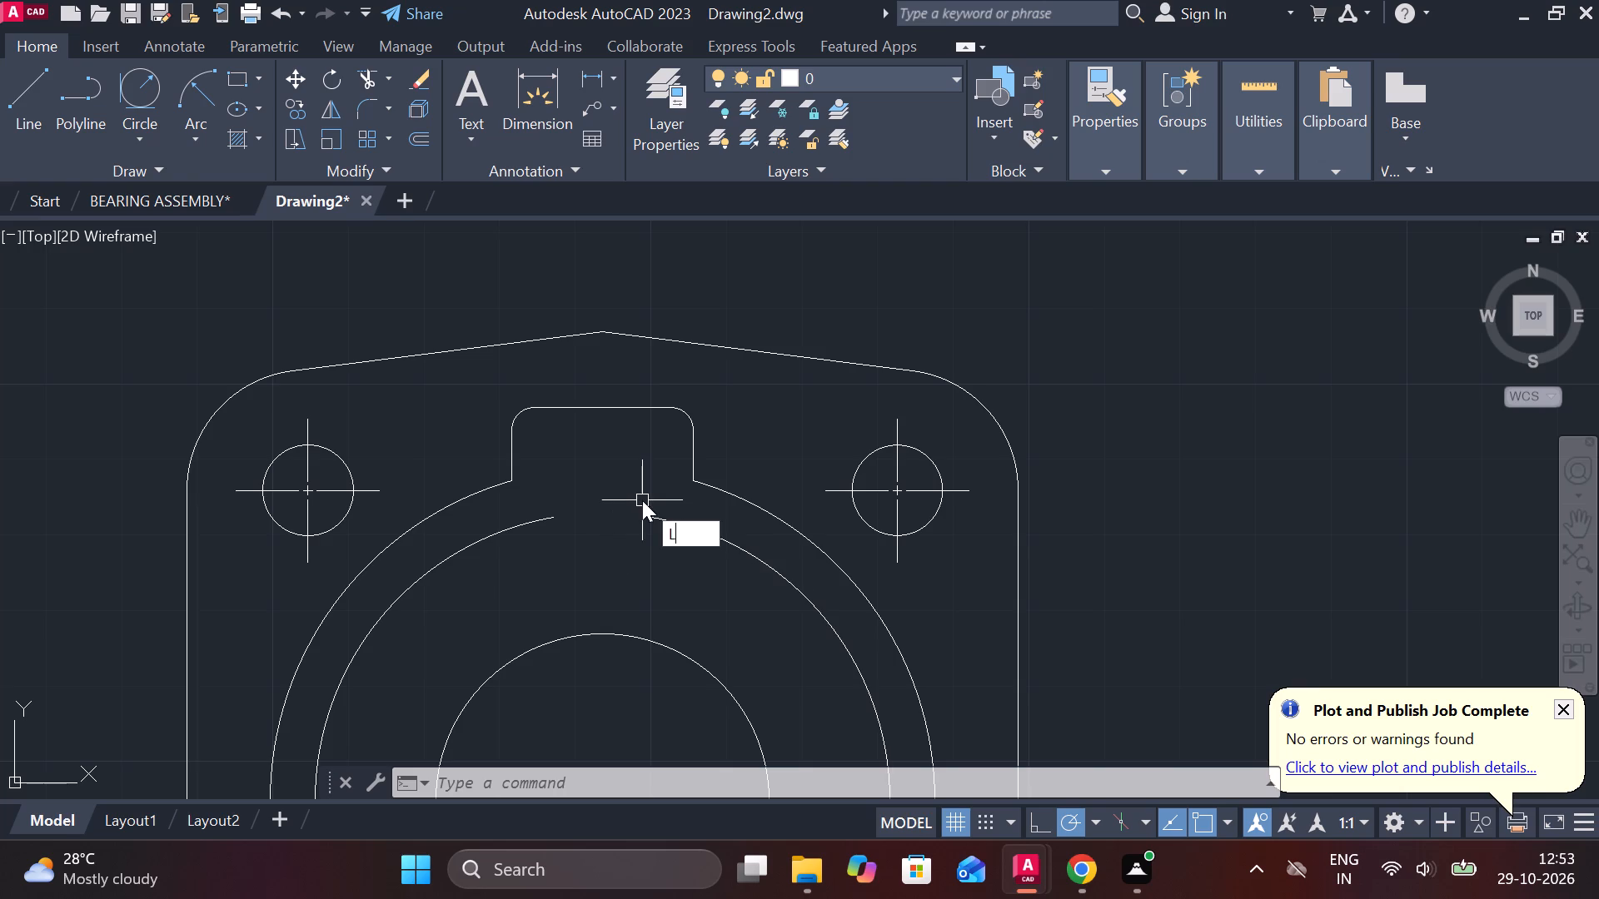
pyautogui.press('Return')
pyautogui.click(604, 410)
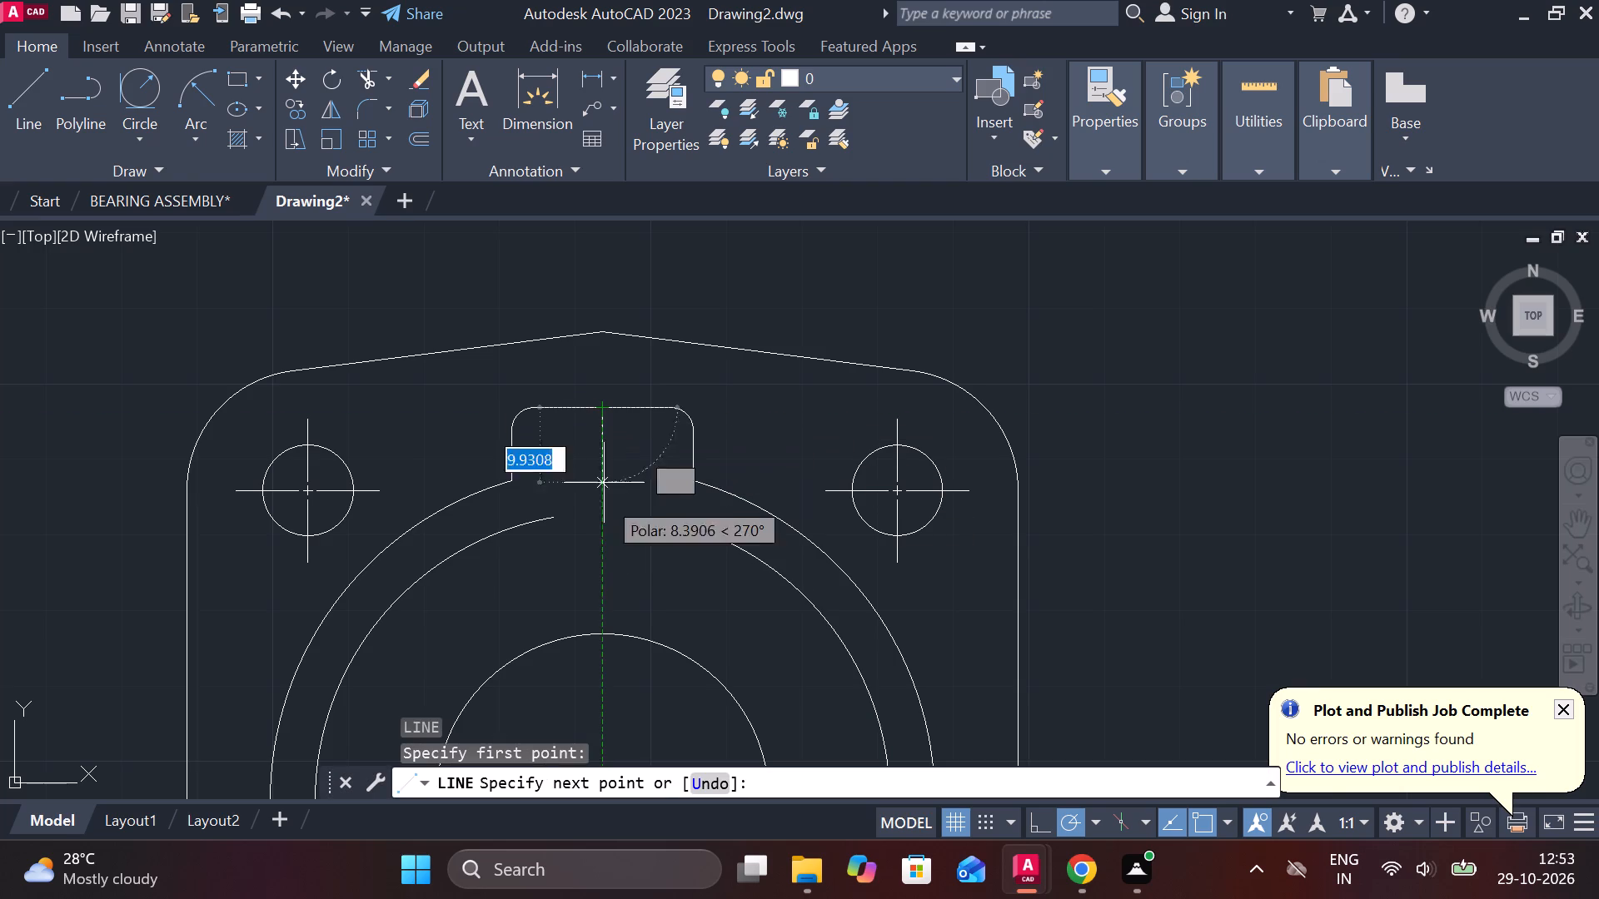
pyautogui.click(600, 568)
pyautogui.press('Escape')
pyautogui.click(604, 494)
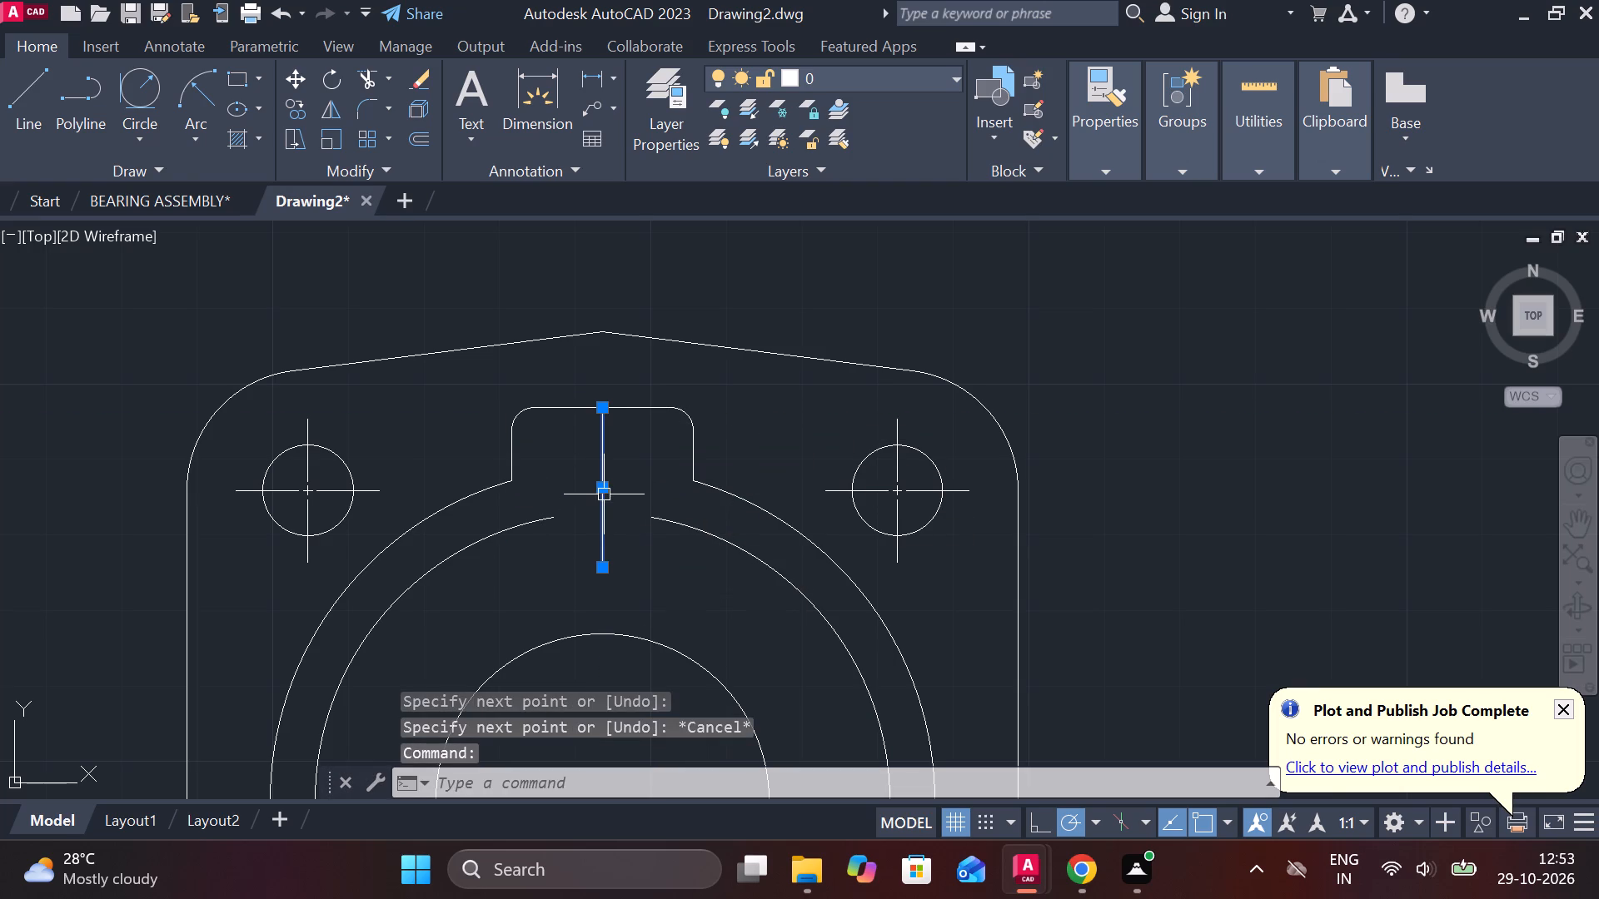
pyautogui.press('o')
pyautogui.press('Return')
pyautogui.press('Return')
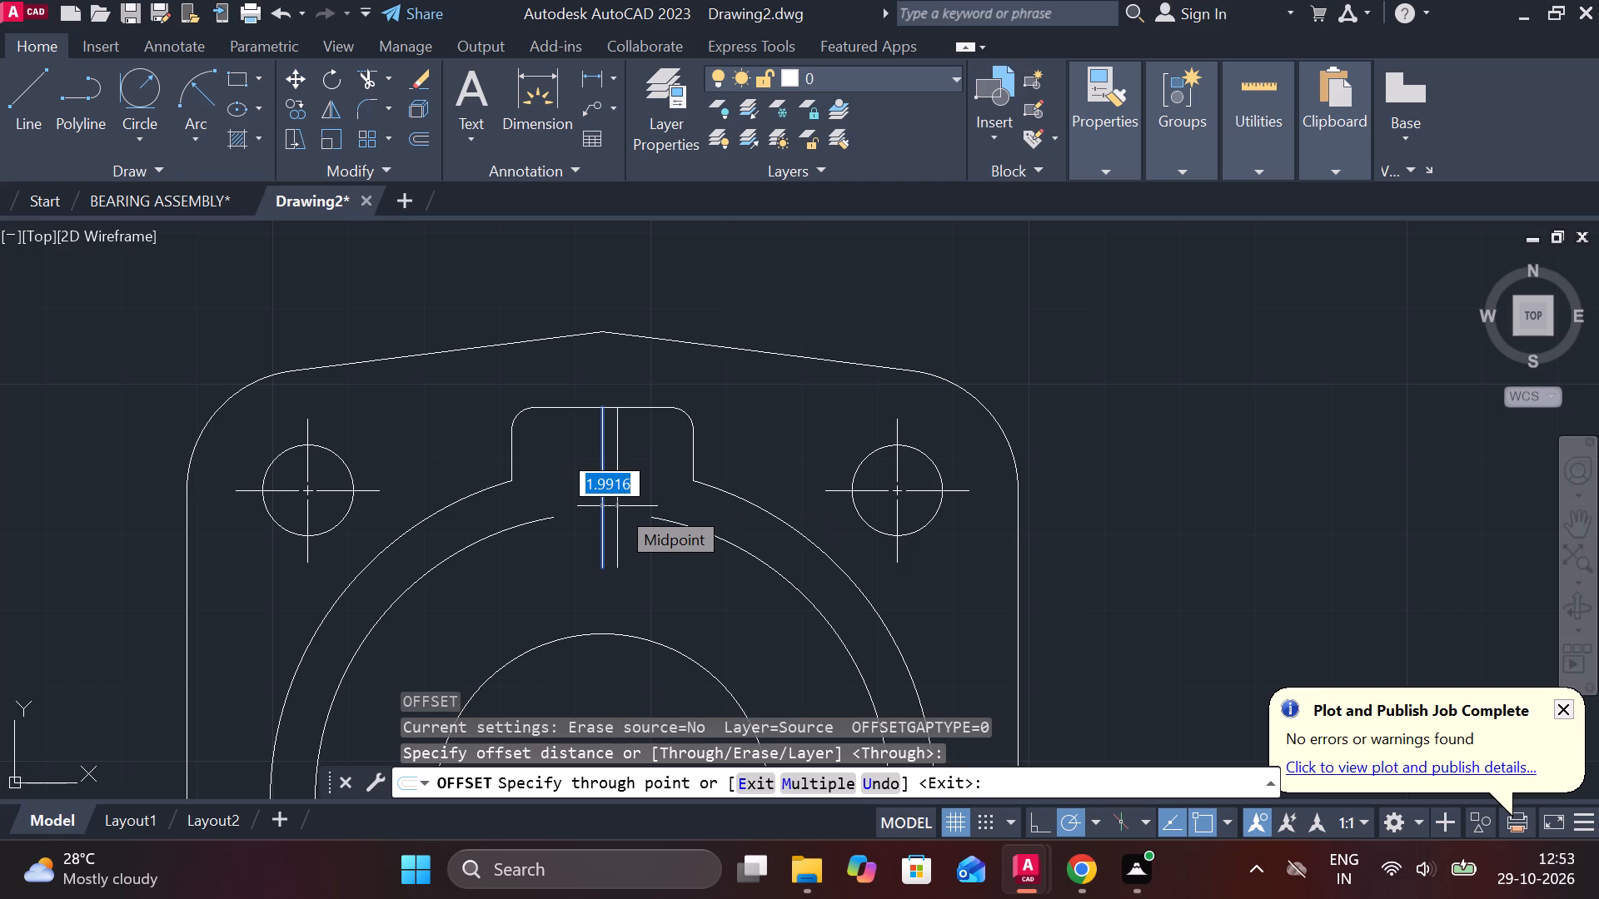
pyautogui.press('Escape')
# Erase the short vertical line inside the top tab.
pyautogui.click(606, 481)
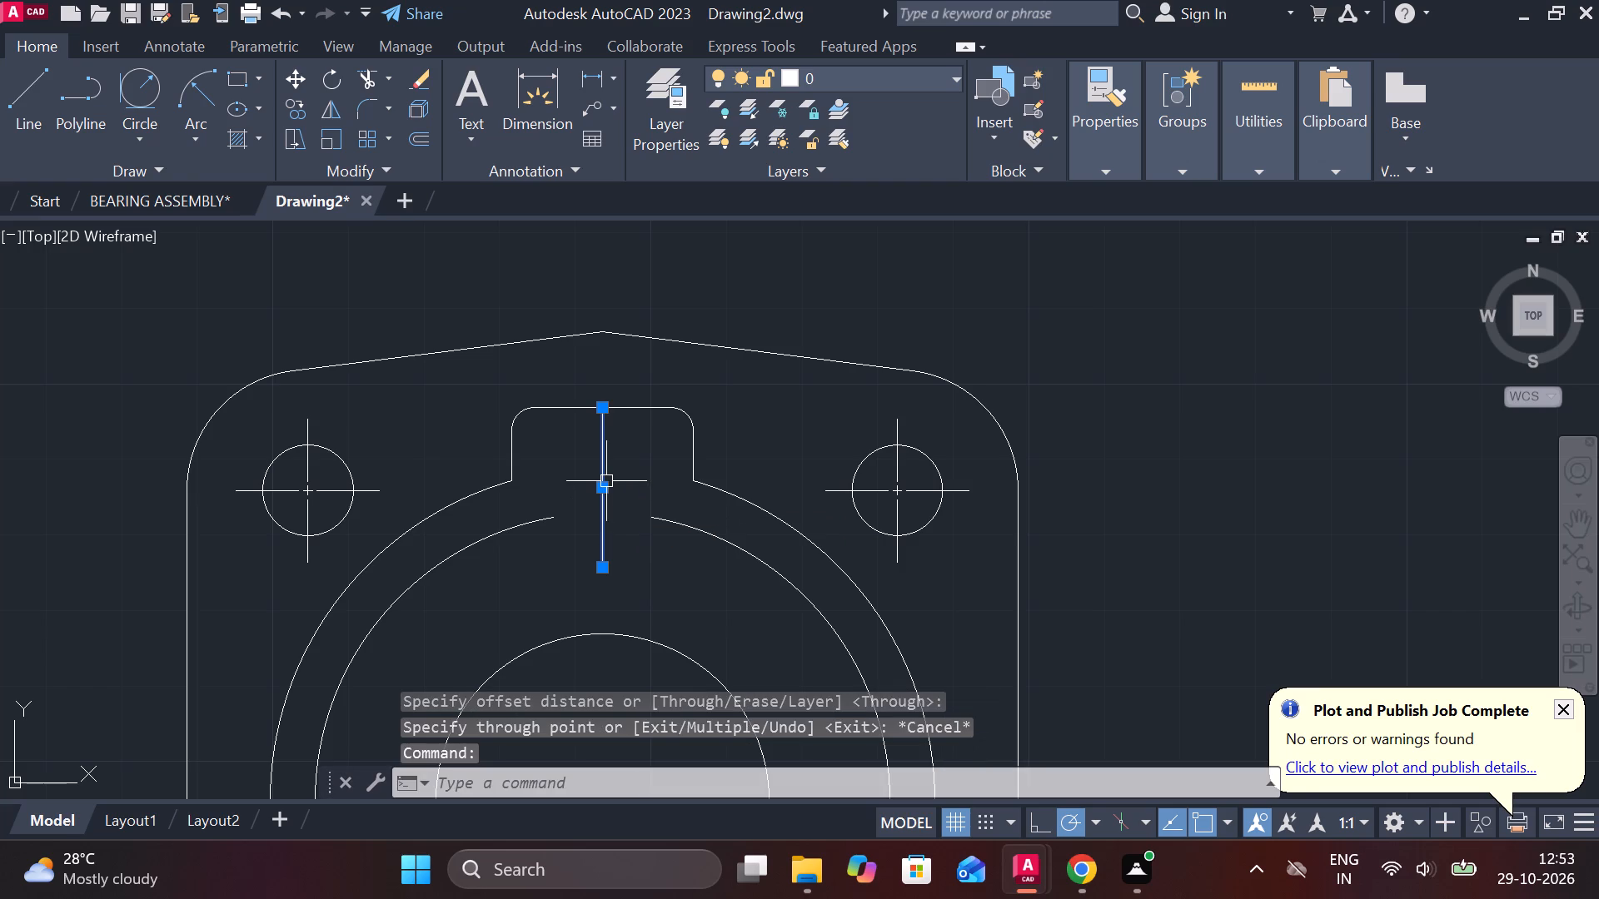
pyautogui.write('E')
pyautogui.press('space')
# Draw an upright rectangle 12 wide by 88 high from lines in the empty space beside the plan view.
pyautogui.scroll(-1, 606, 482)
pyautogui.moveTo(1062, 531); pyautogui.dragTo(628, 457, button='middle')
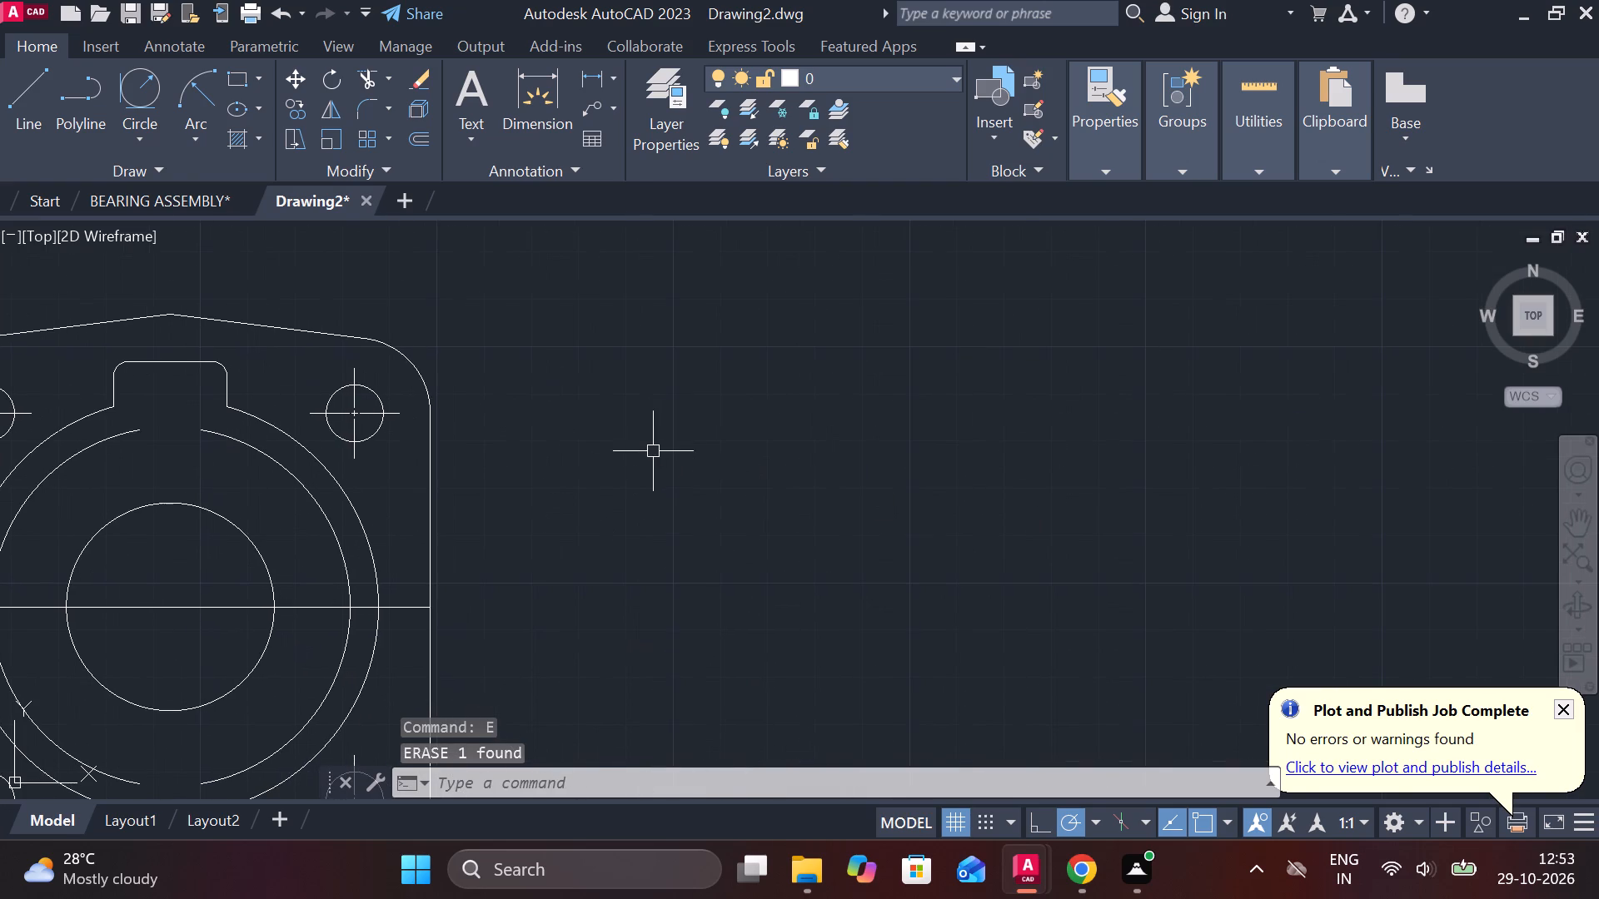
pyautogui.press('l')
pyautogui.press('Return')
pyautogui.click(676, 423)
pyautogui.write('12')
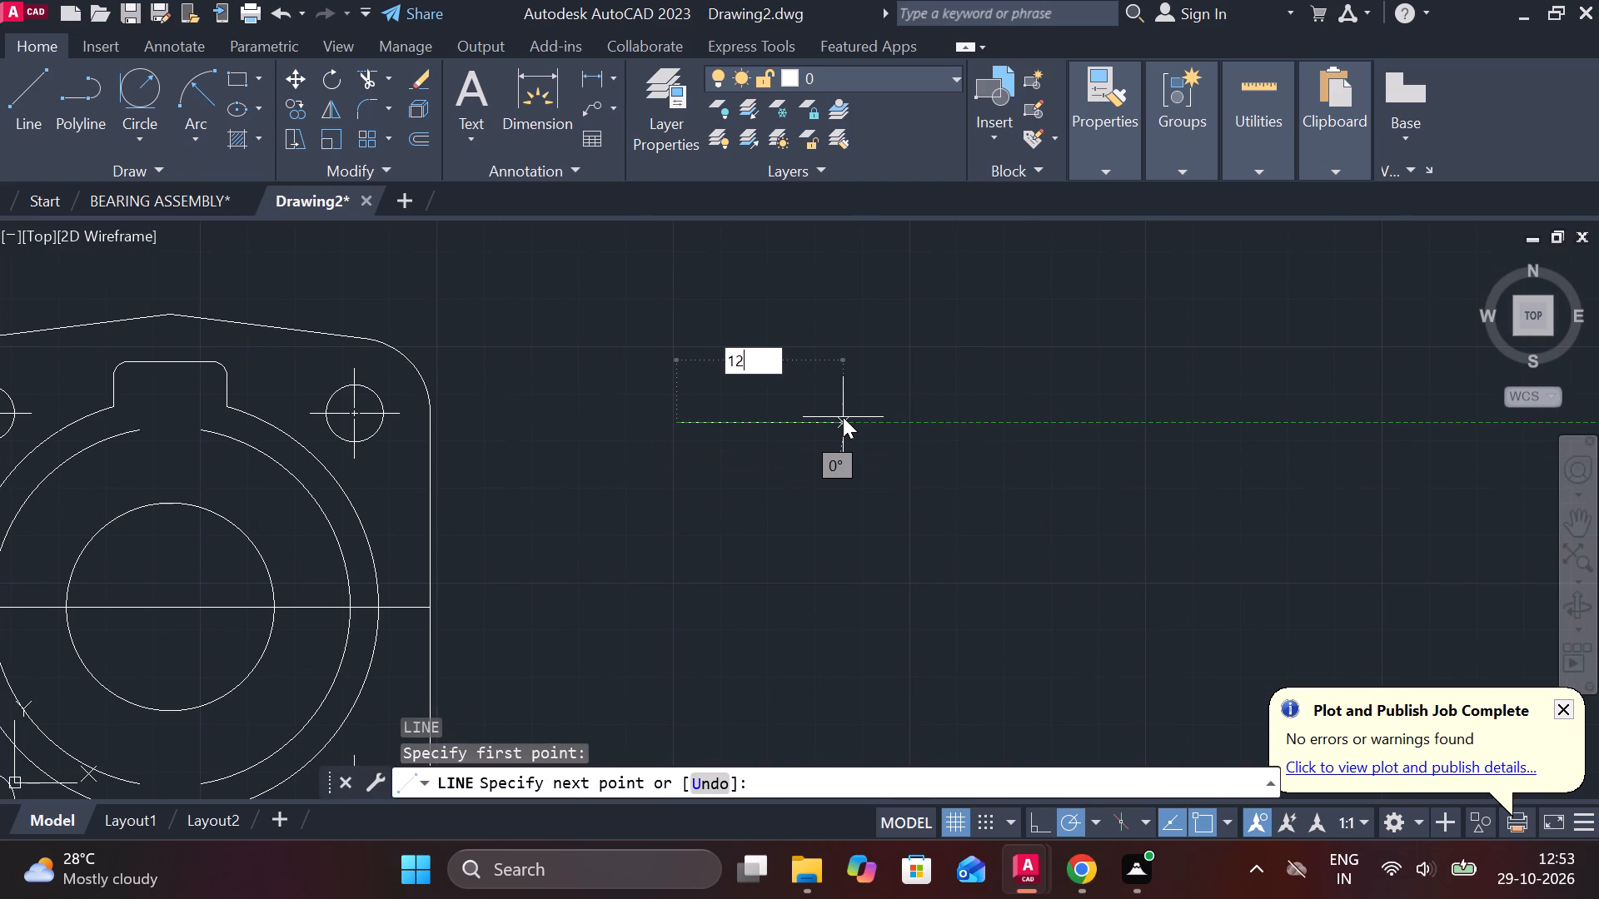
pyautogui.press('space')
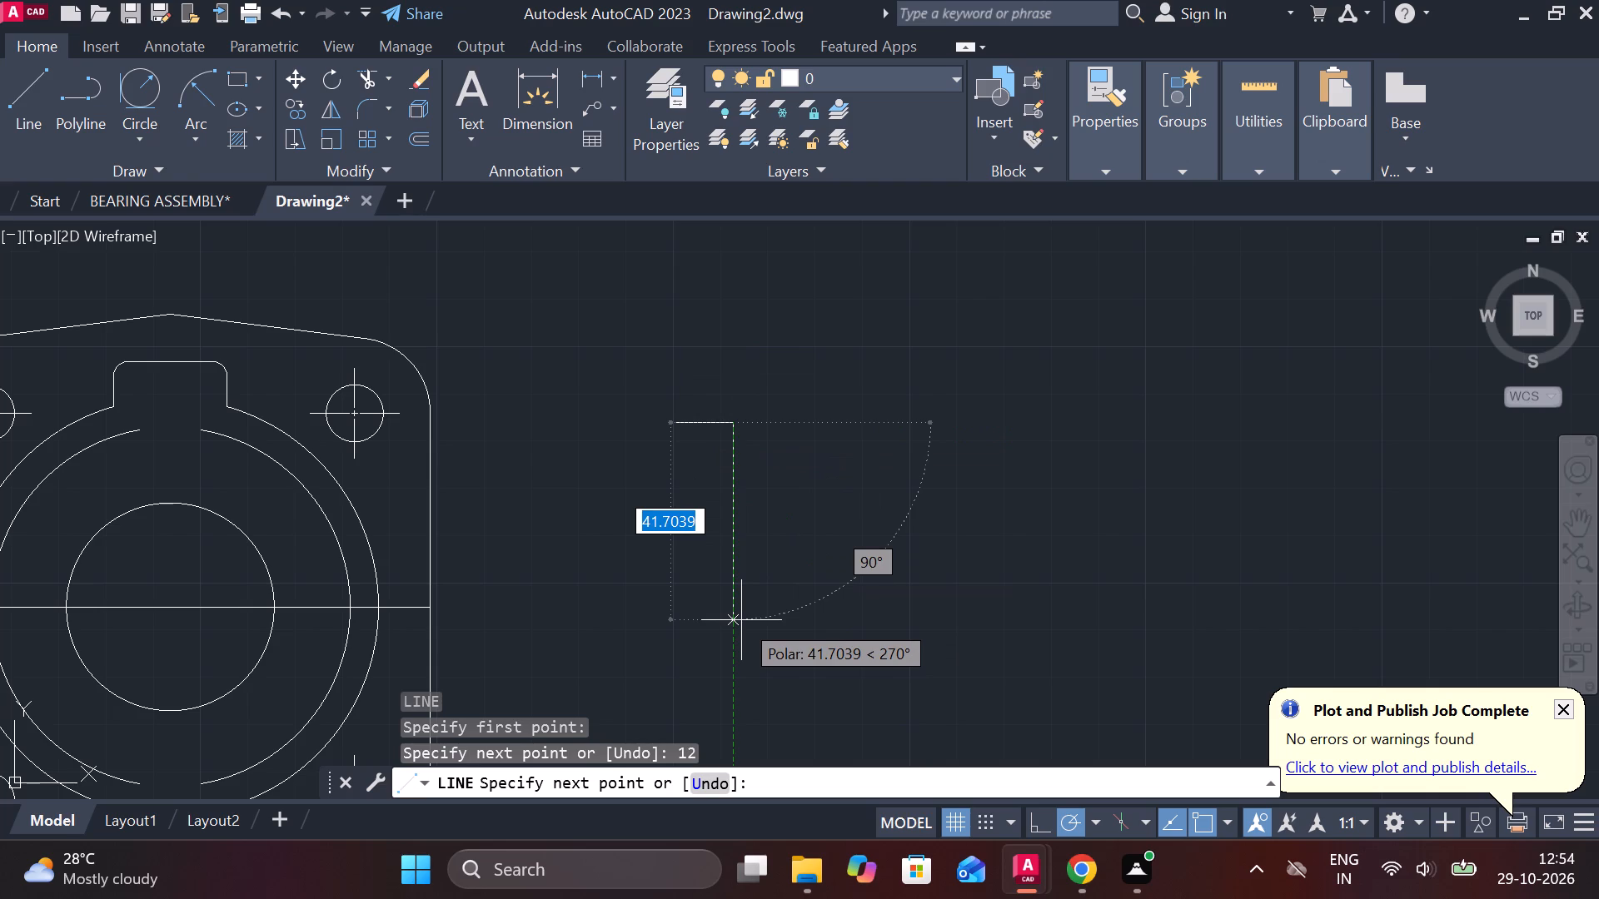
pyautogui.write('88')
pyautogui.press('space')
pyautogui.moveTo(550, 610); pyautogui.dragTo(569, 541, button='middle')
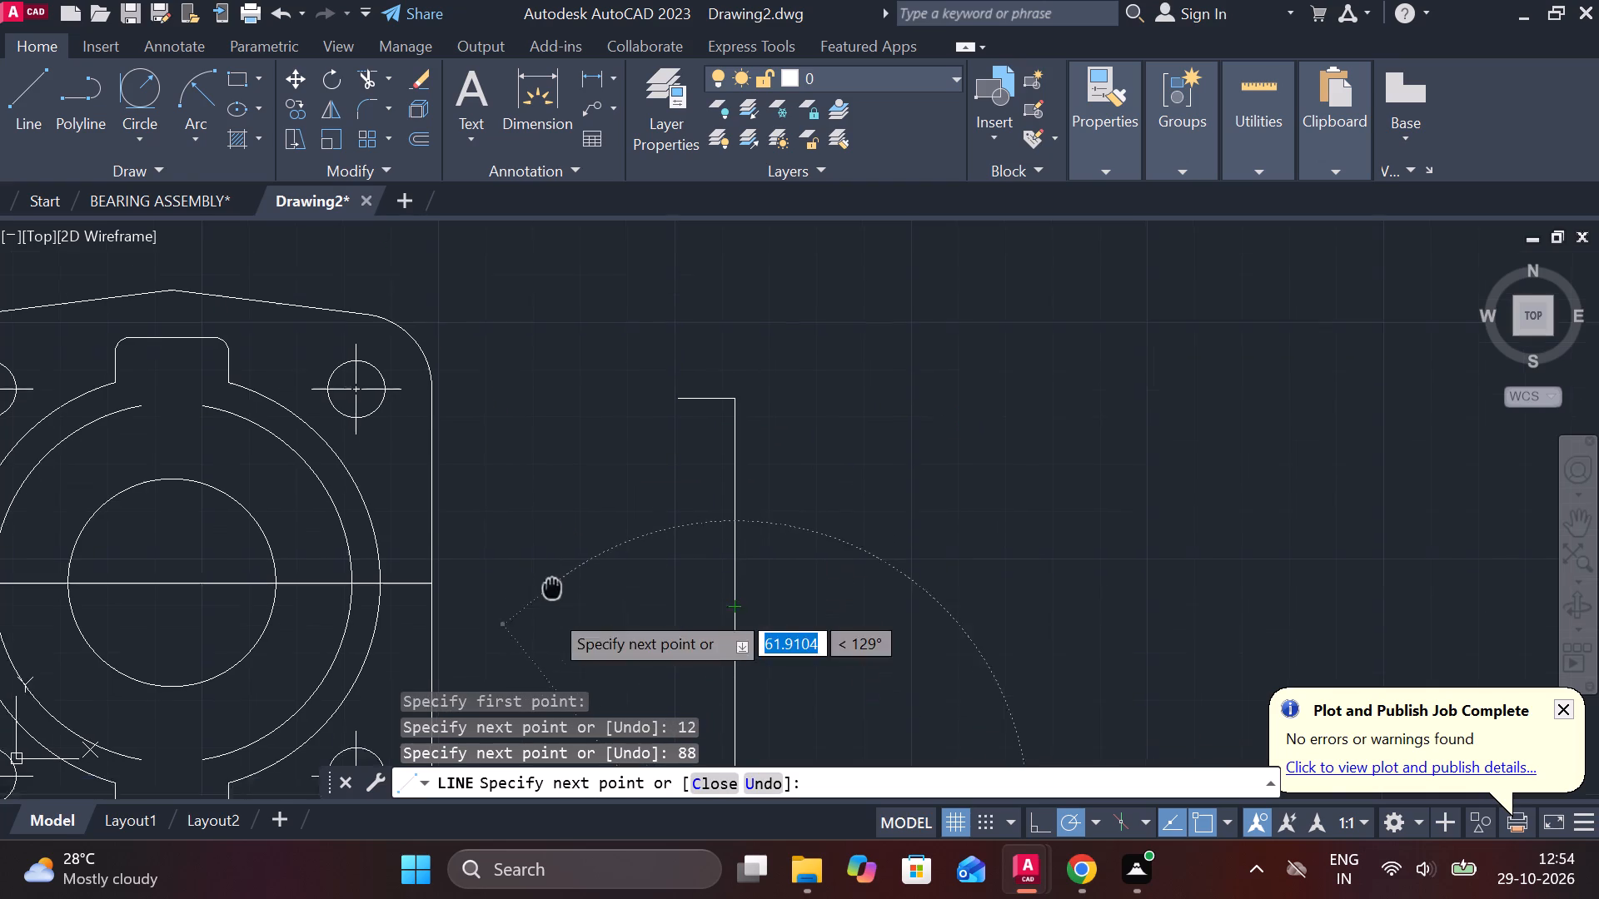
pyautogui.moveTo(569, 541); pyautogui.dragTo(591, 416, button='middle')
pyautogui.write('12')
pyautogui.press('space')
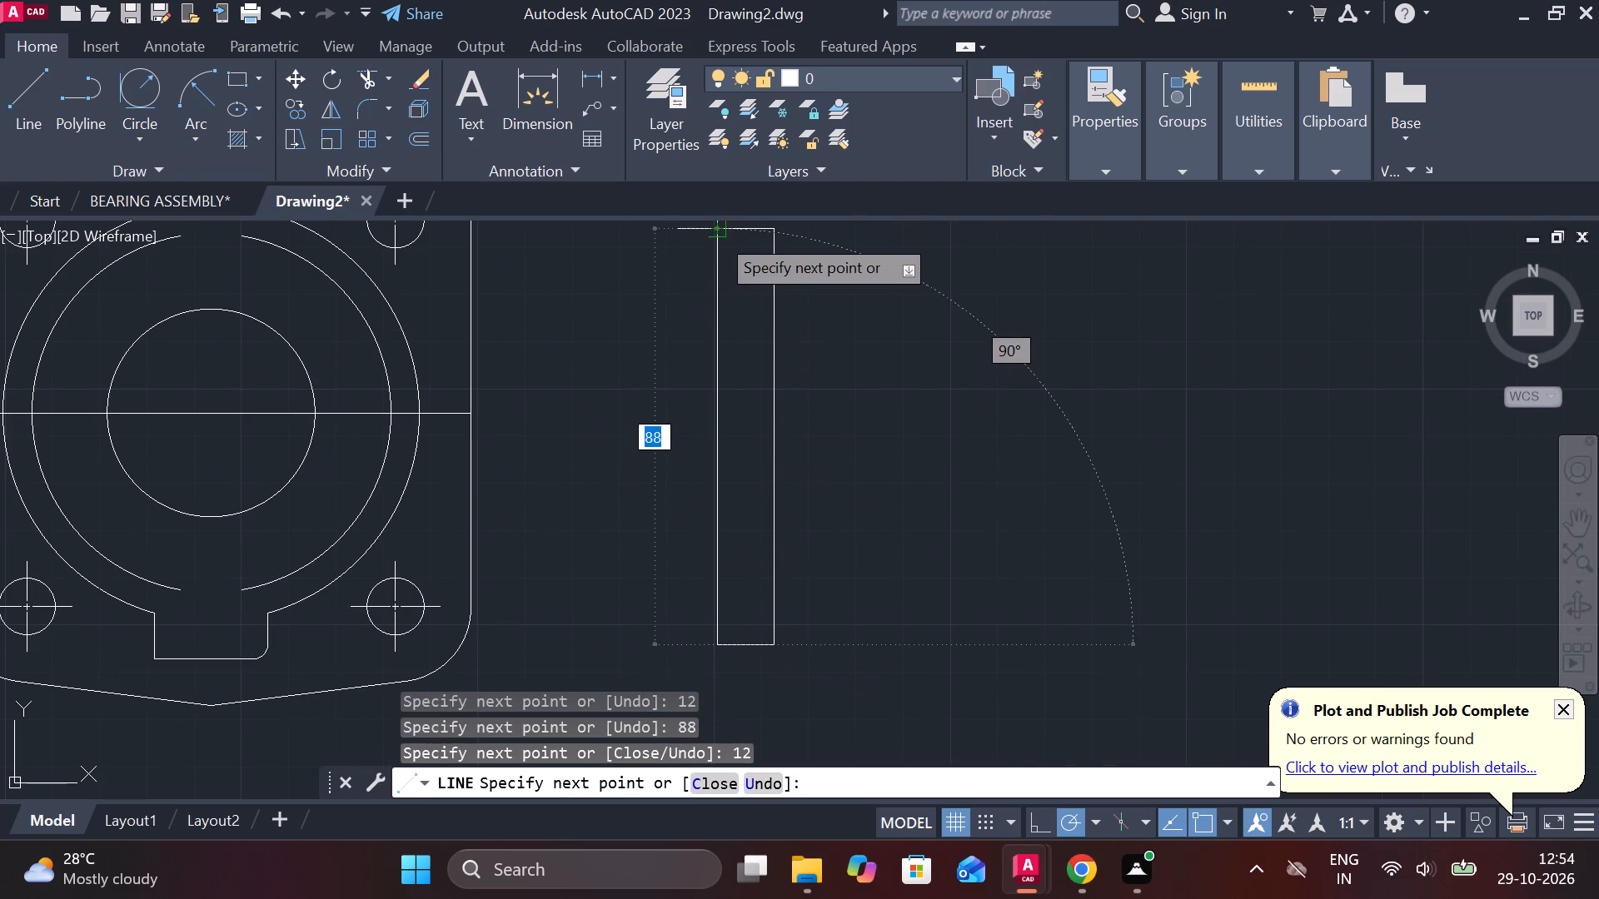
pyautogui.click(717, 234)
pyautogui.press('Escape')
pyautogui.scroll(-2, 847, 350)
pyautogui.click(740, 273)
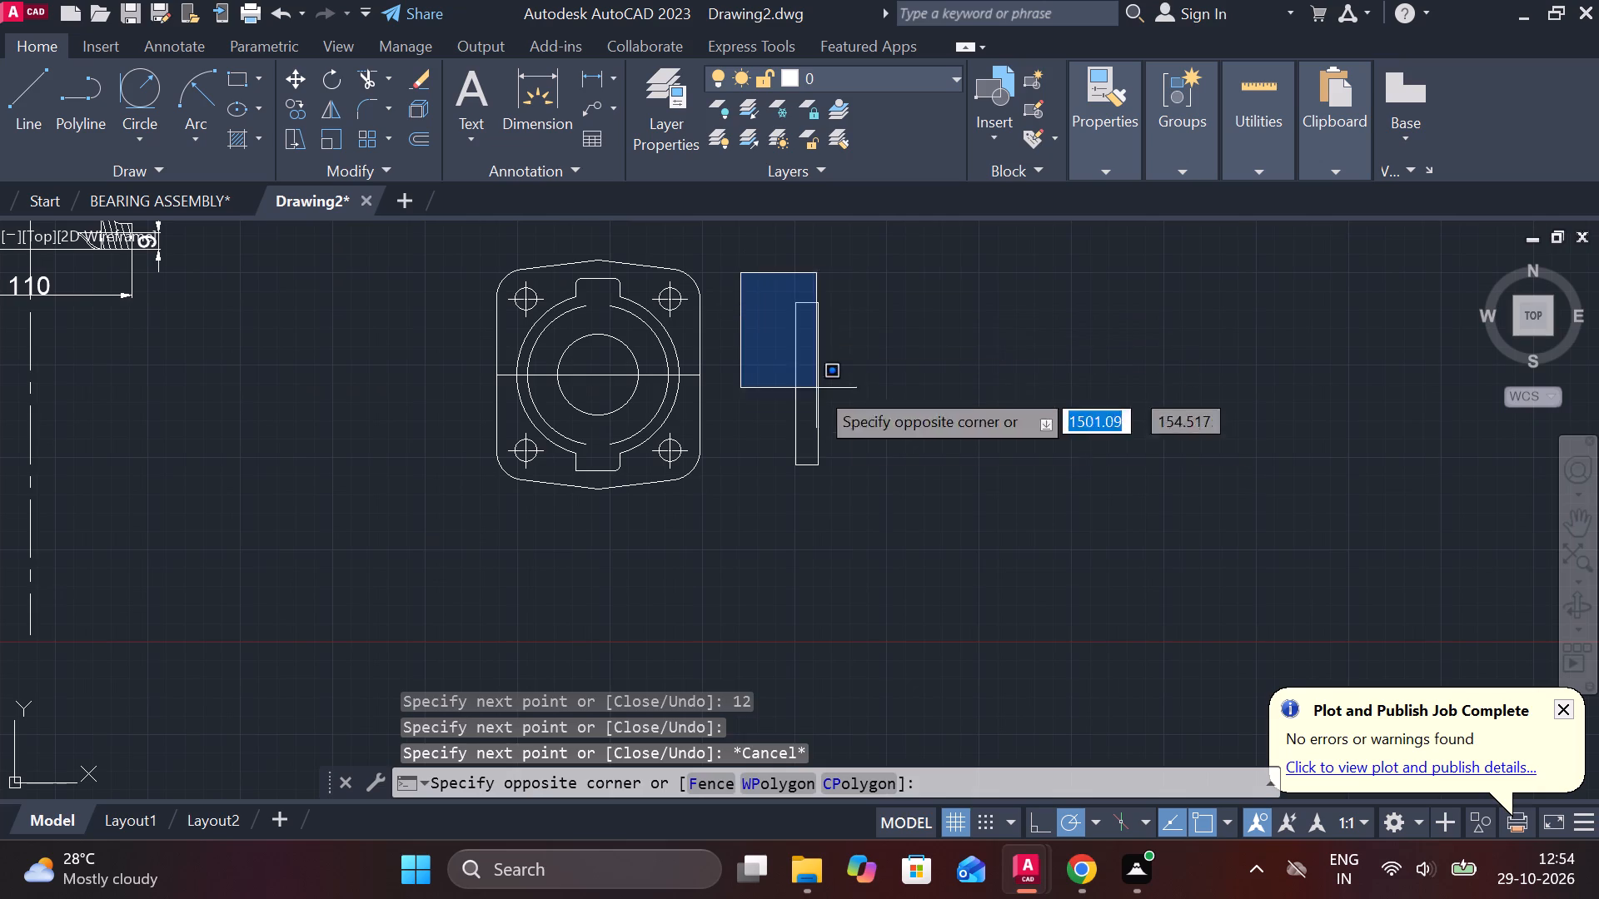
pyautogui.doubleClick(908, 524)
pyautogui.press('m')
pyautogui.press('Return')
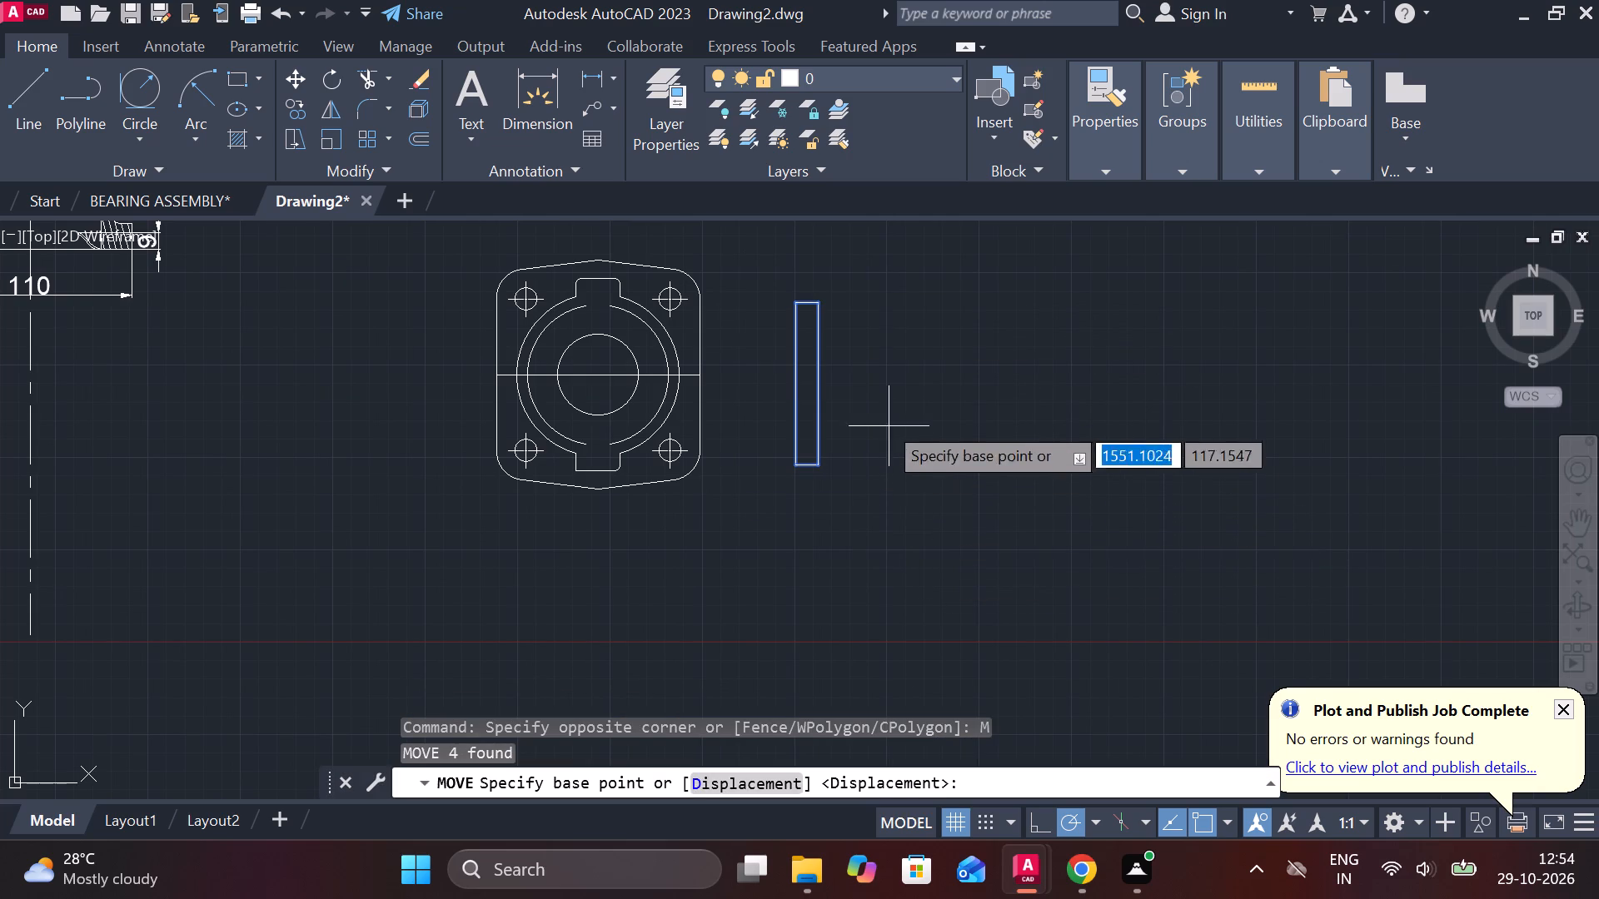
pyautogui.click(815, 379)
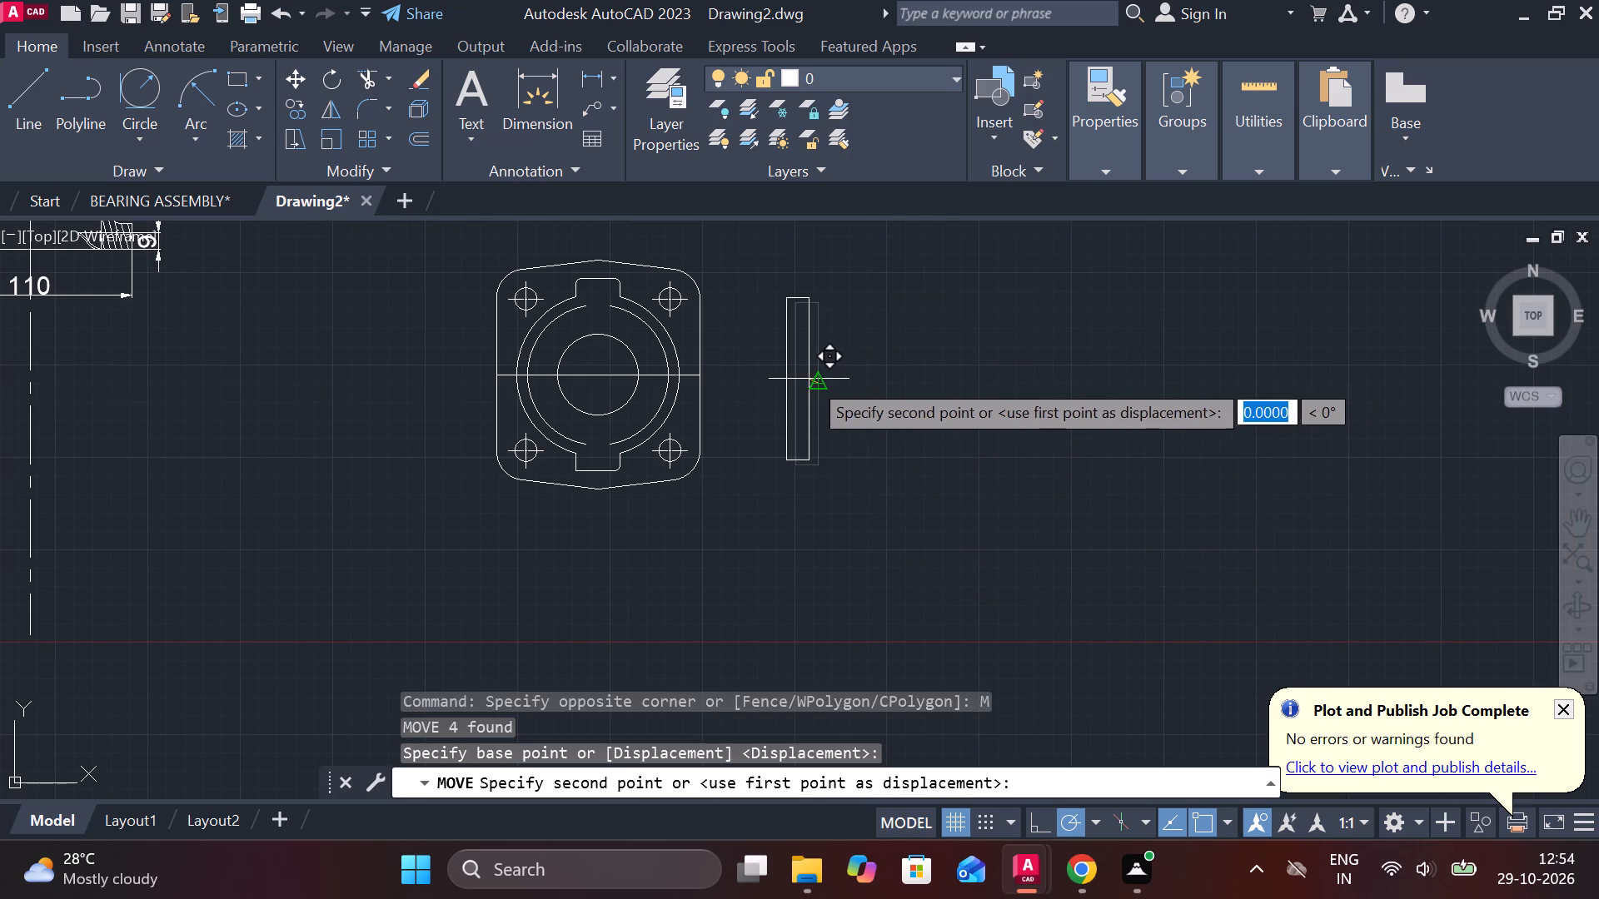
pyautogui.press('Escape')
# Draw a horizontal midline across the 12 by 88 rectangle between the midpoints of its long sides.
pyautogui.press('l')
pyautogui.press('Return')
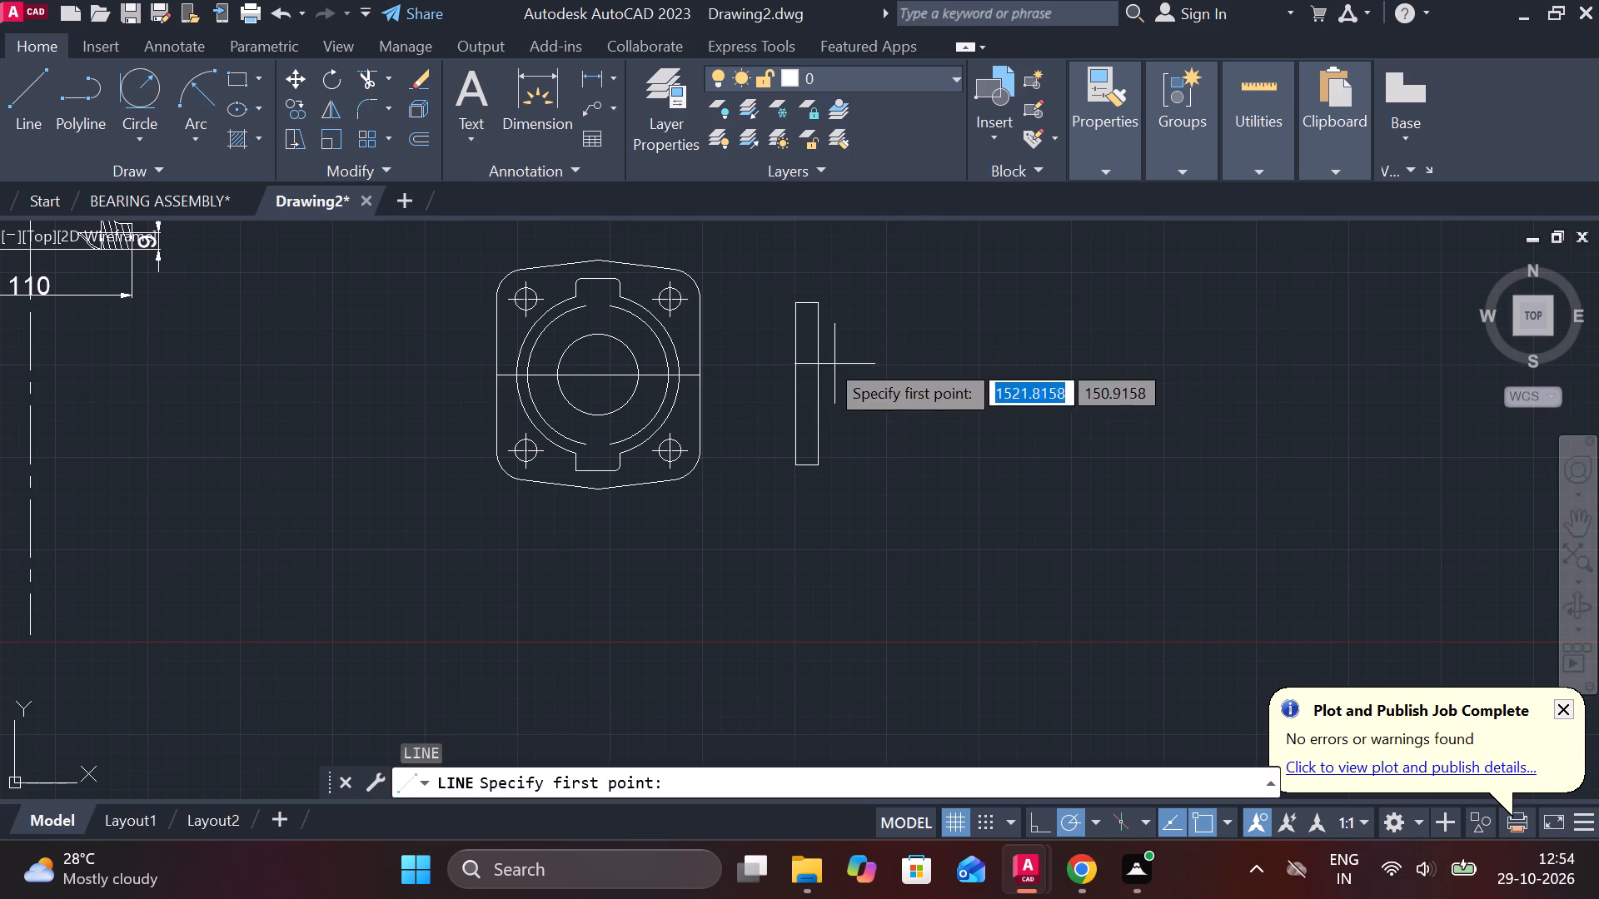
pyautogui.scroll(2, 820, 356)
pyautogui.scroll(-1, 769, 389)
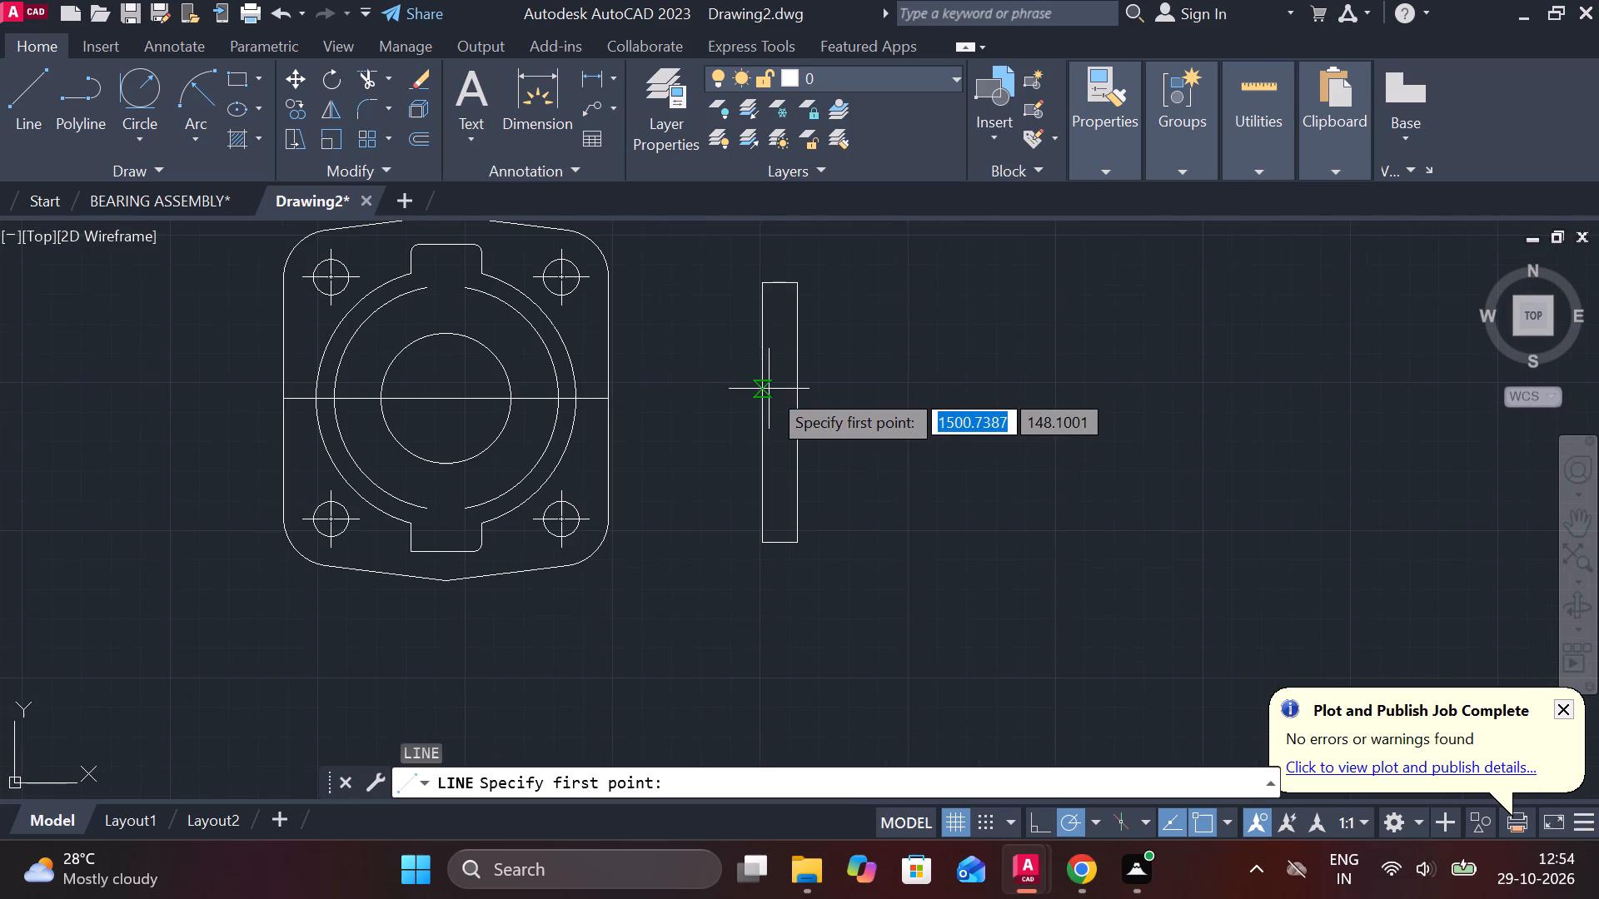
pyautogui.click(769, 411)
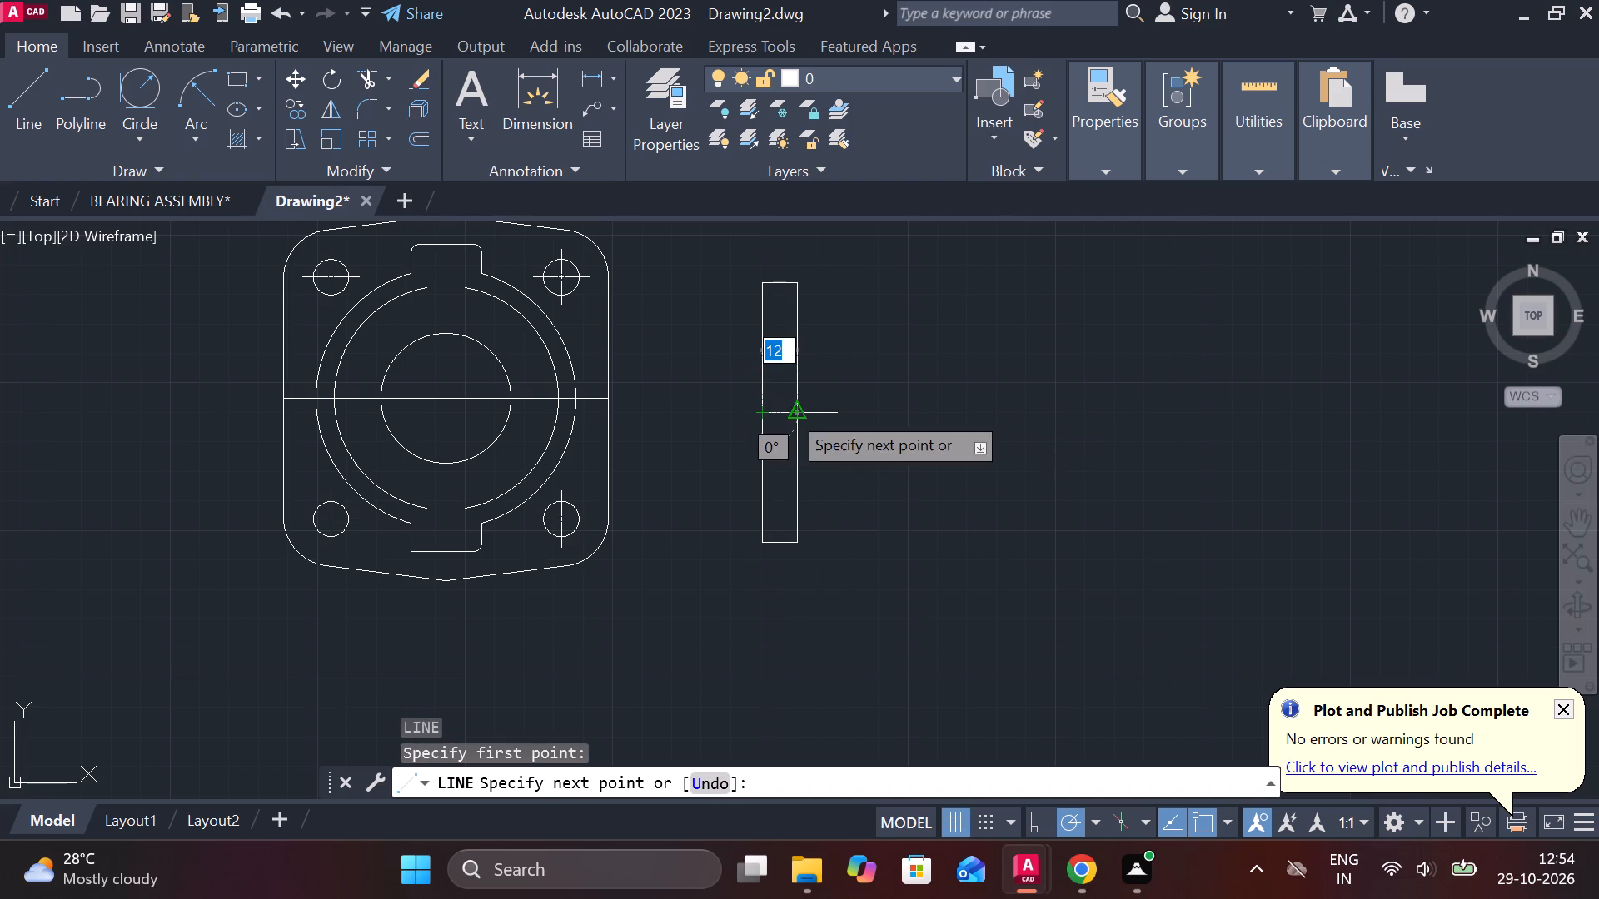
pyautogui.click(789, 411)
pyautogui.press('Escape')
# Join the four sides of the 12 by 88 rectangle into one polyline.
pyautogui.click(747, 265)
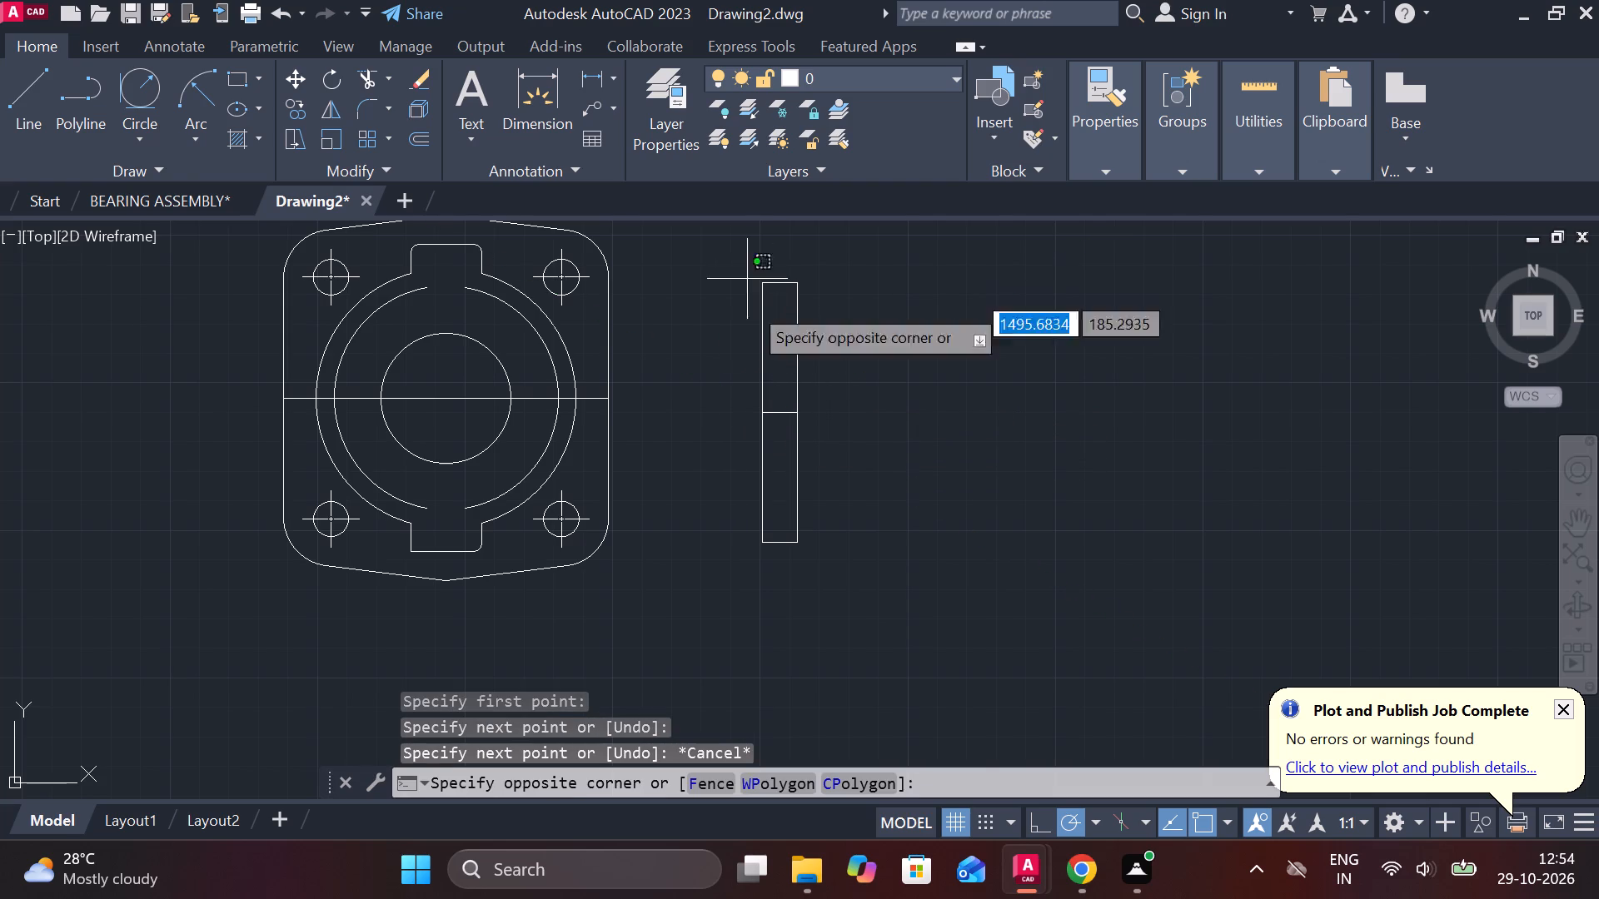
pyautogui.press('Escape')
pyautogui.scroll(2, 782, 363)
pyautogui.moveTo(813, 403); pyautogui.dragTo(814, 486, button='middle')
pyautogui.scroll(-1, 816, 488)
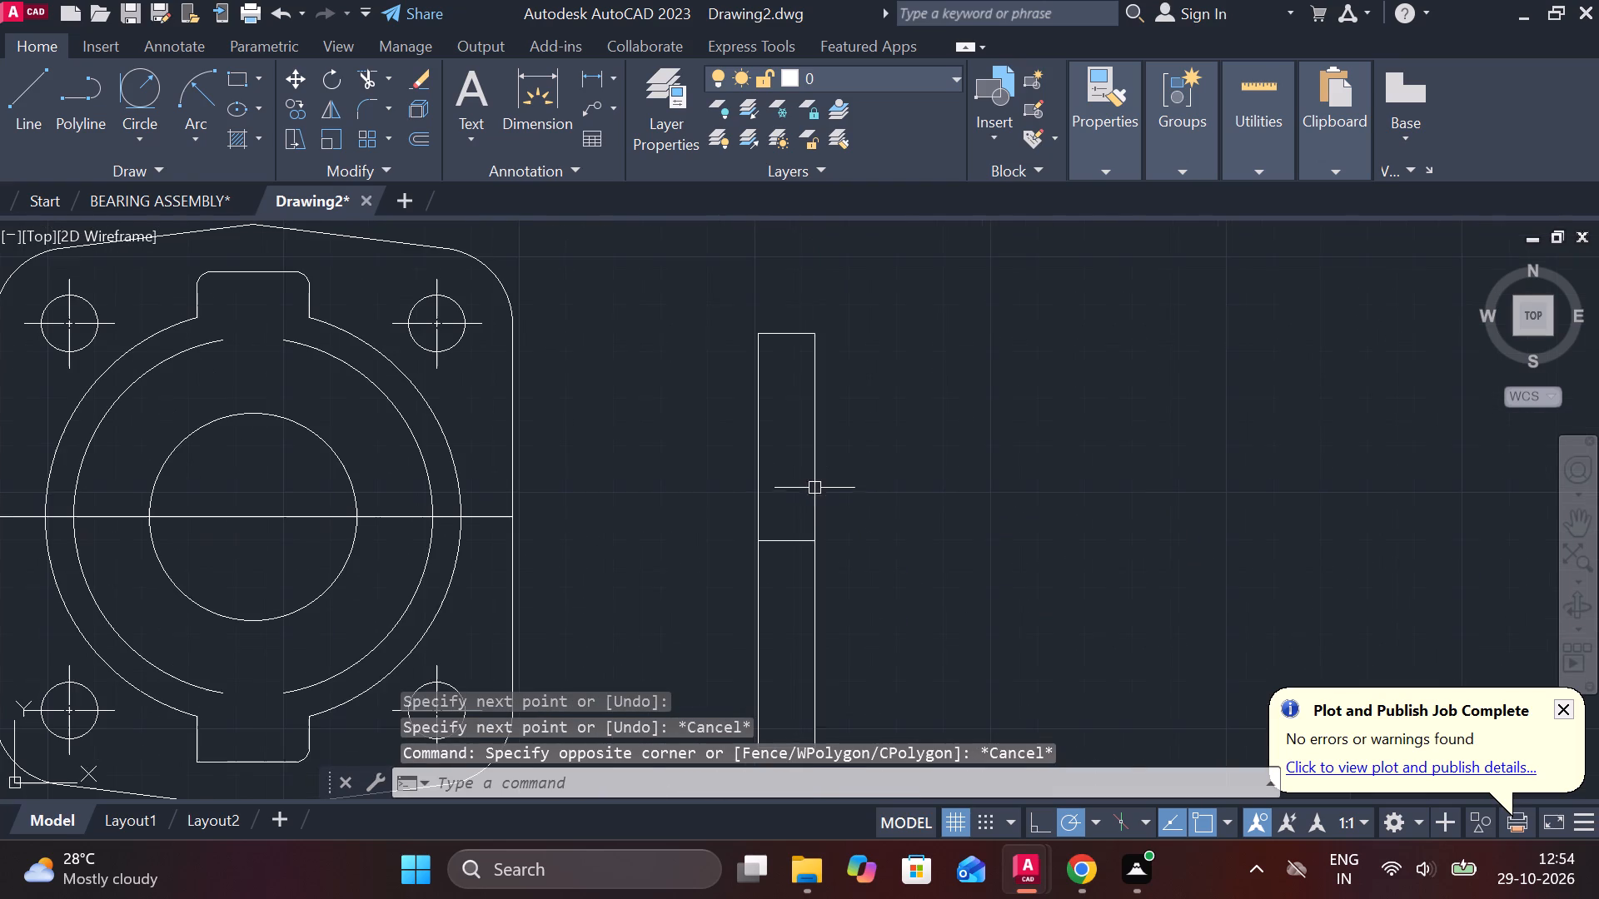
pyautogui.click(810, 468)
pyautogui.scroll(-2, 780, 449)
pyautogui.press('Escape')
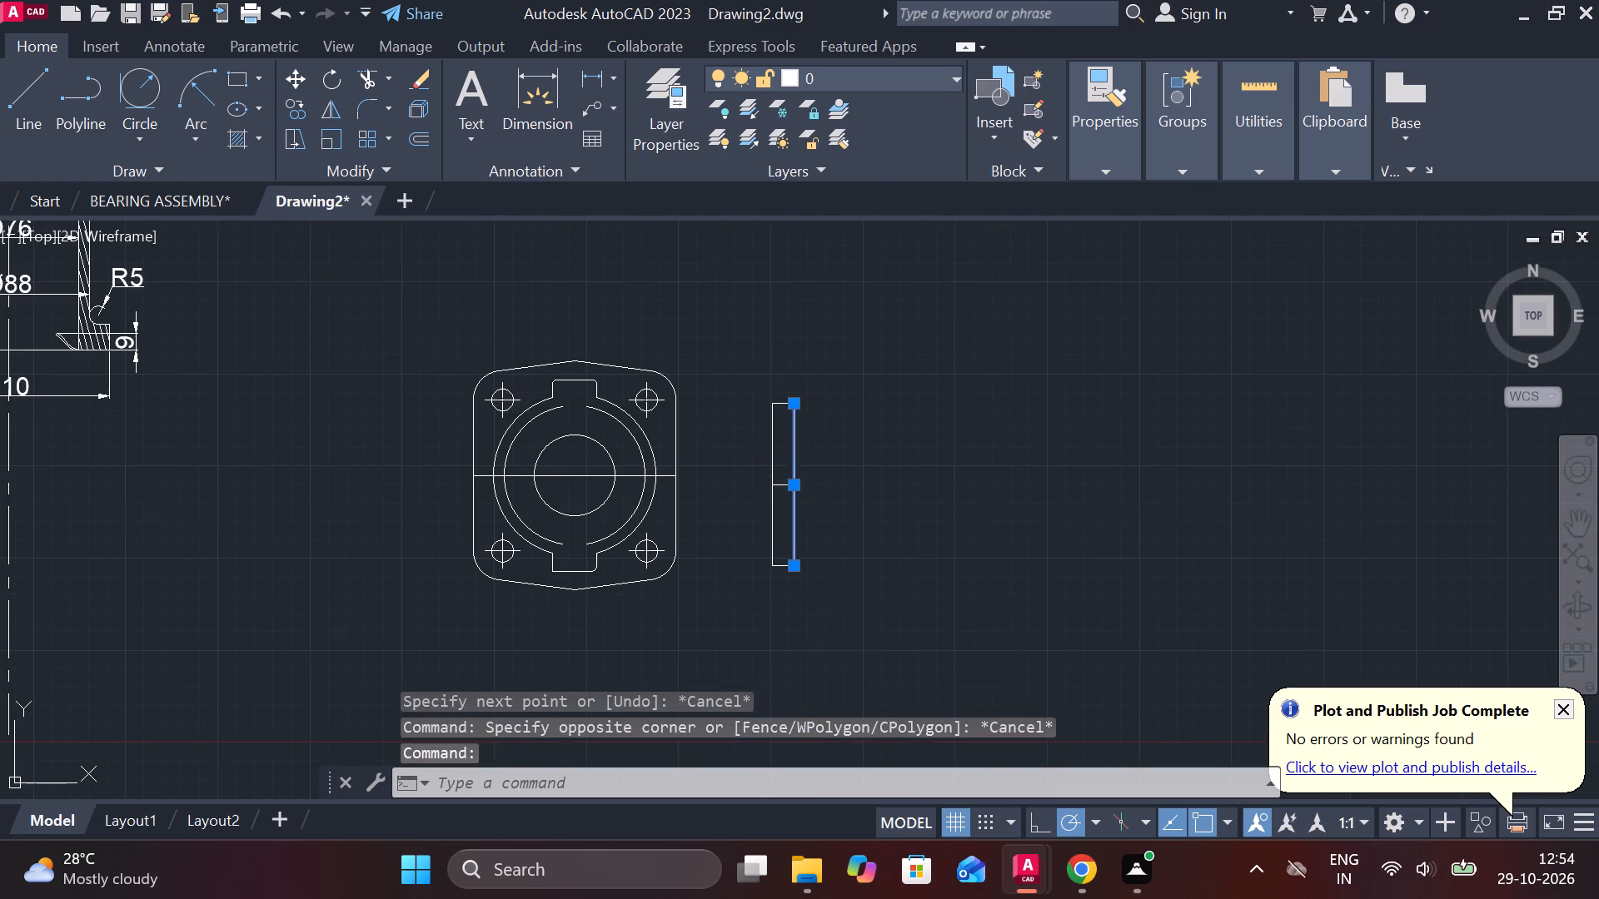
pyautogui.click(836, 600)
pyautogui.click(753, 356)
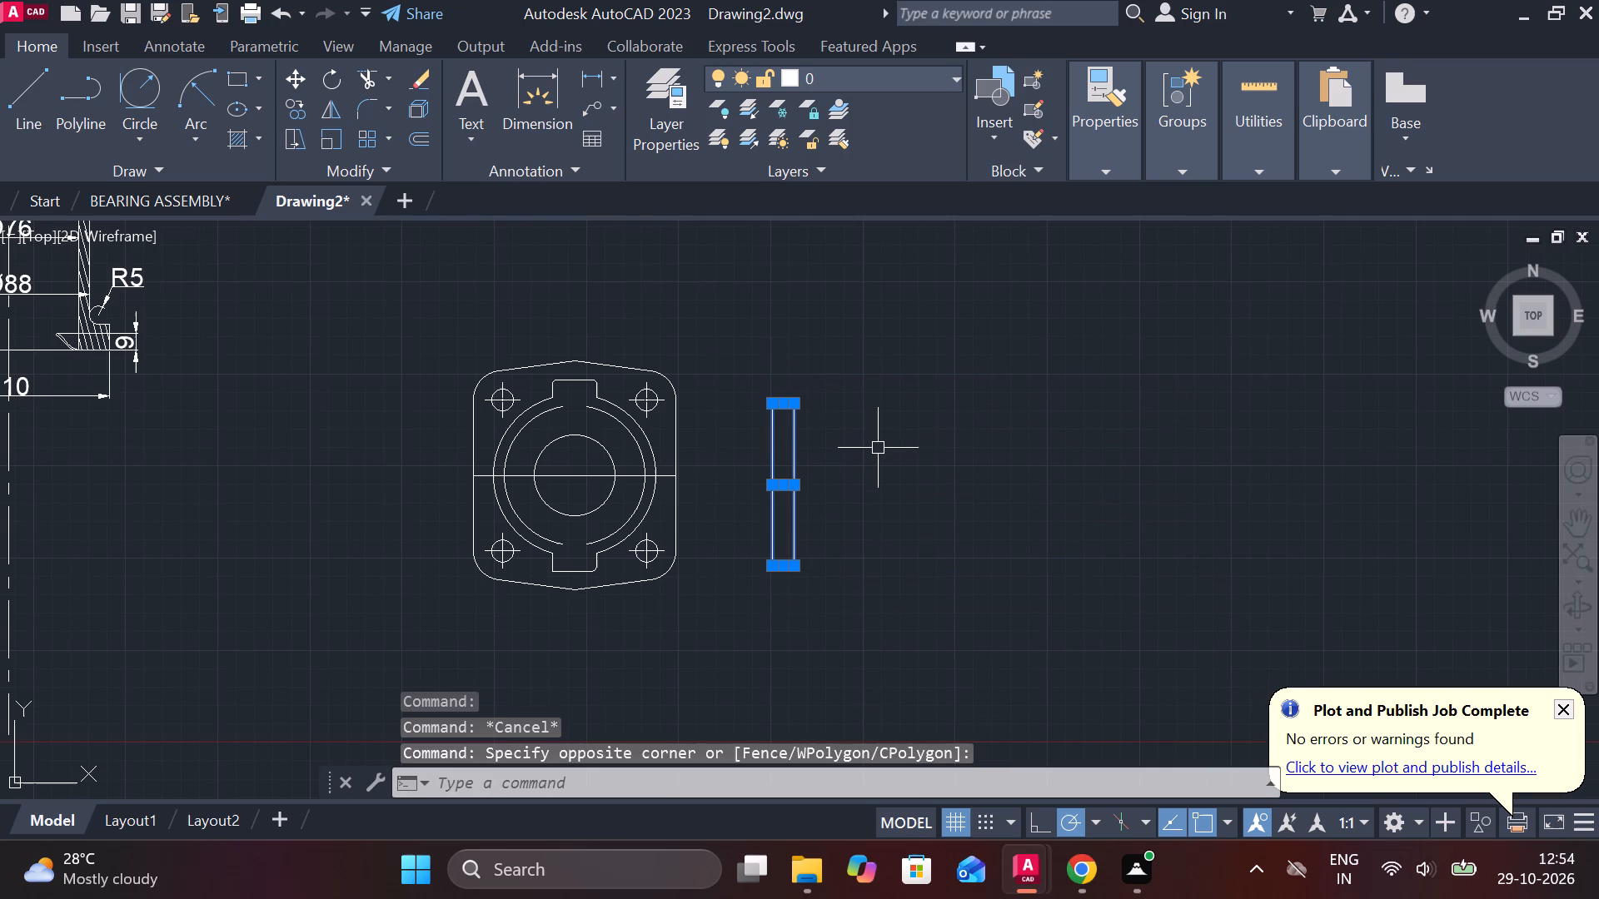
pyautogui.press('j')
pyautogui.press('Return')
# Fillet all four corners of the joined rectangle polyline with radius 2.
pyautogui.scroll(2, 844, 450)
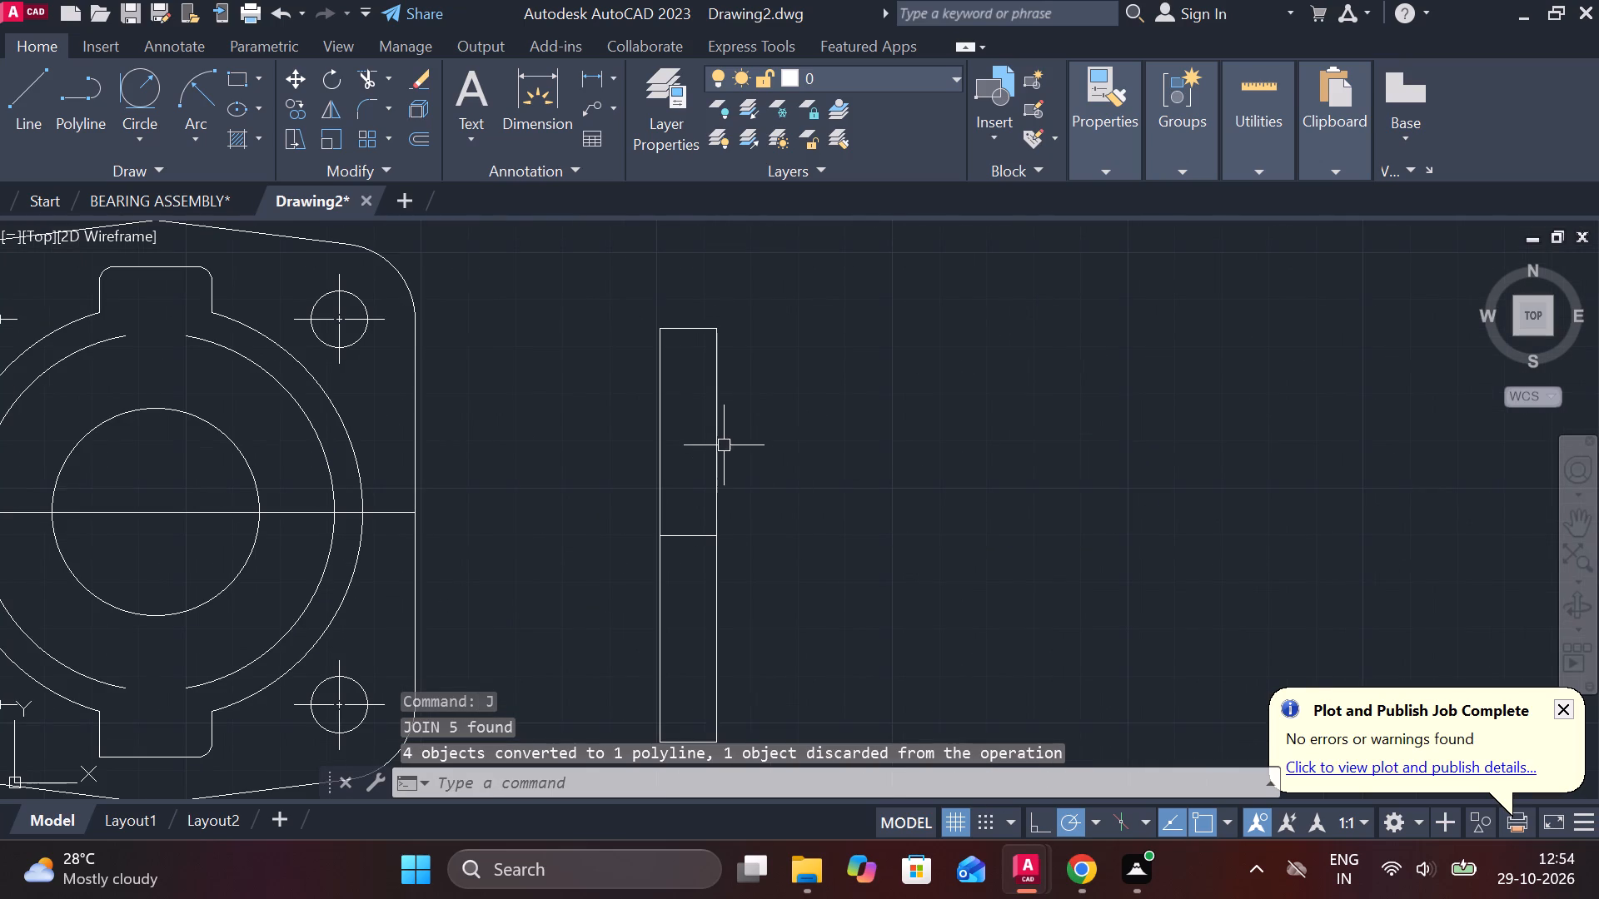
pyautogui.write('F R')
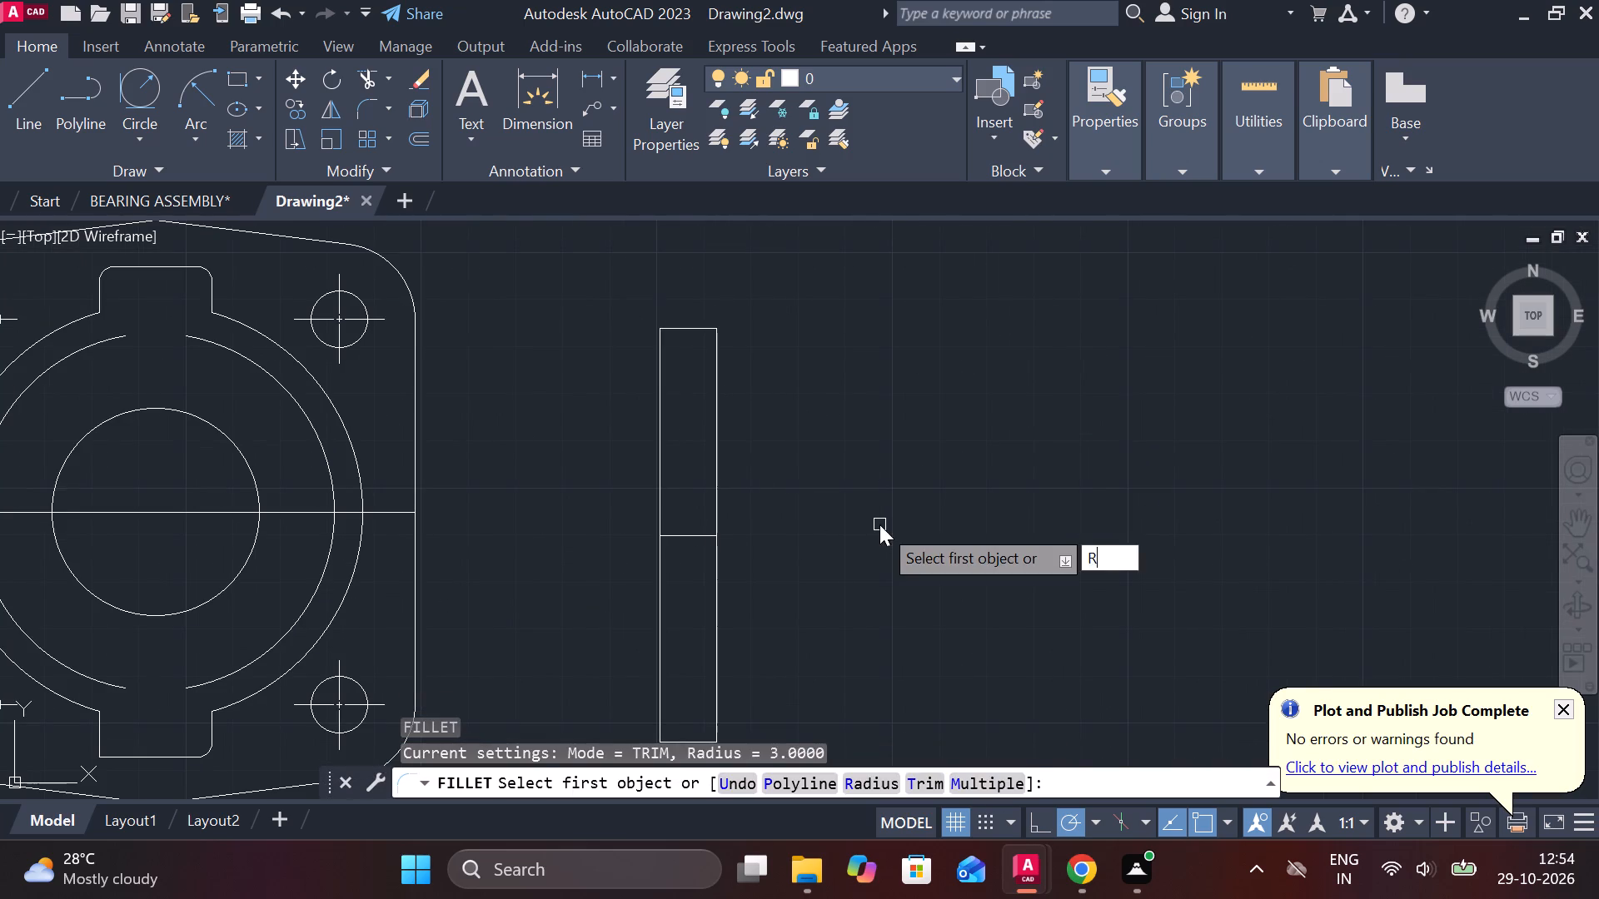
pyautogui.press('space')
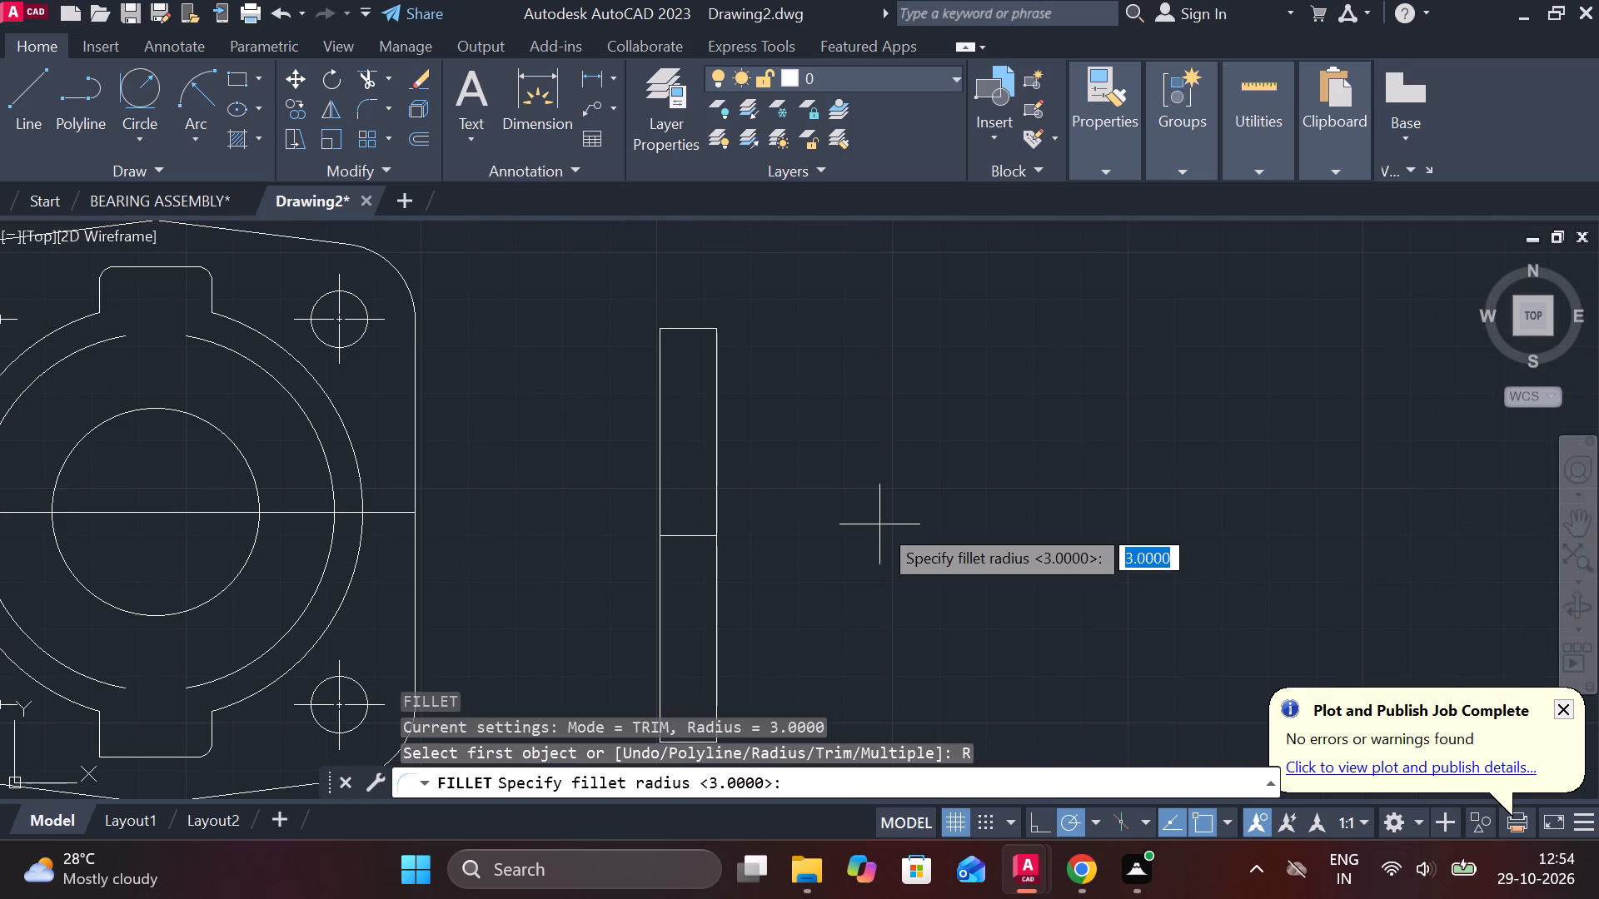
pyautogui.press('2')
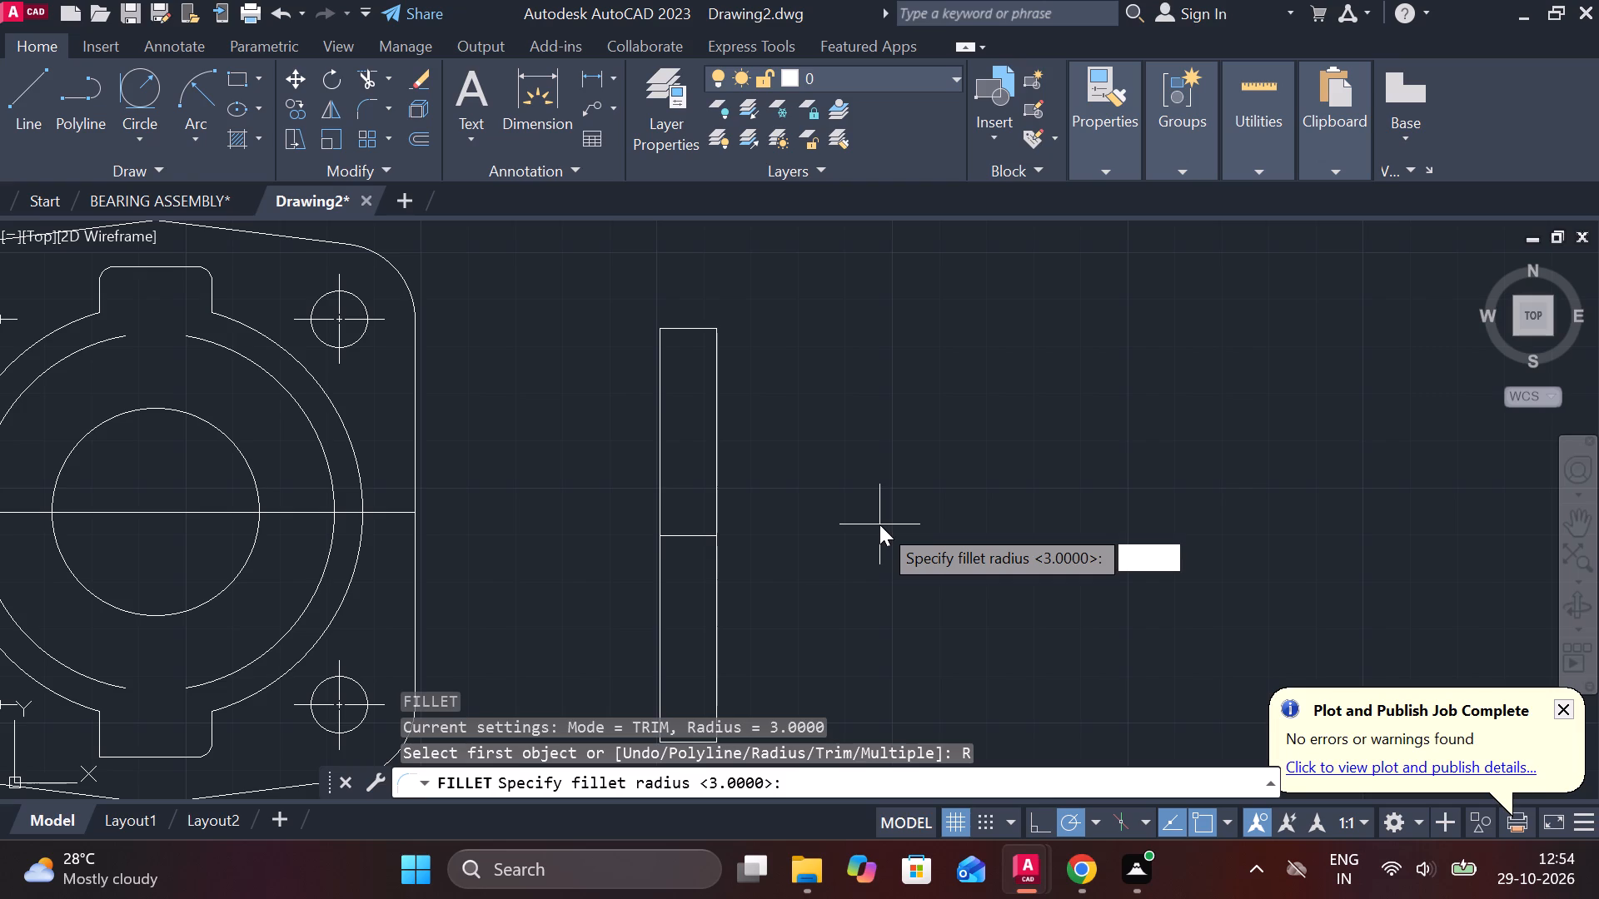
pyautogui.press('space')
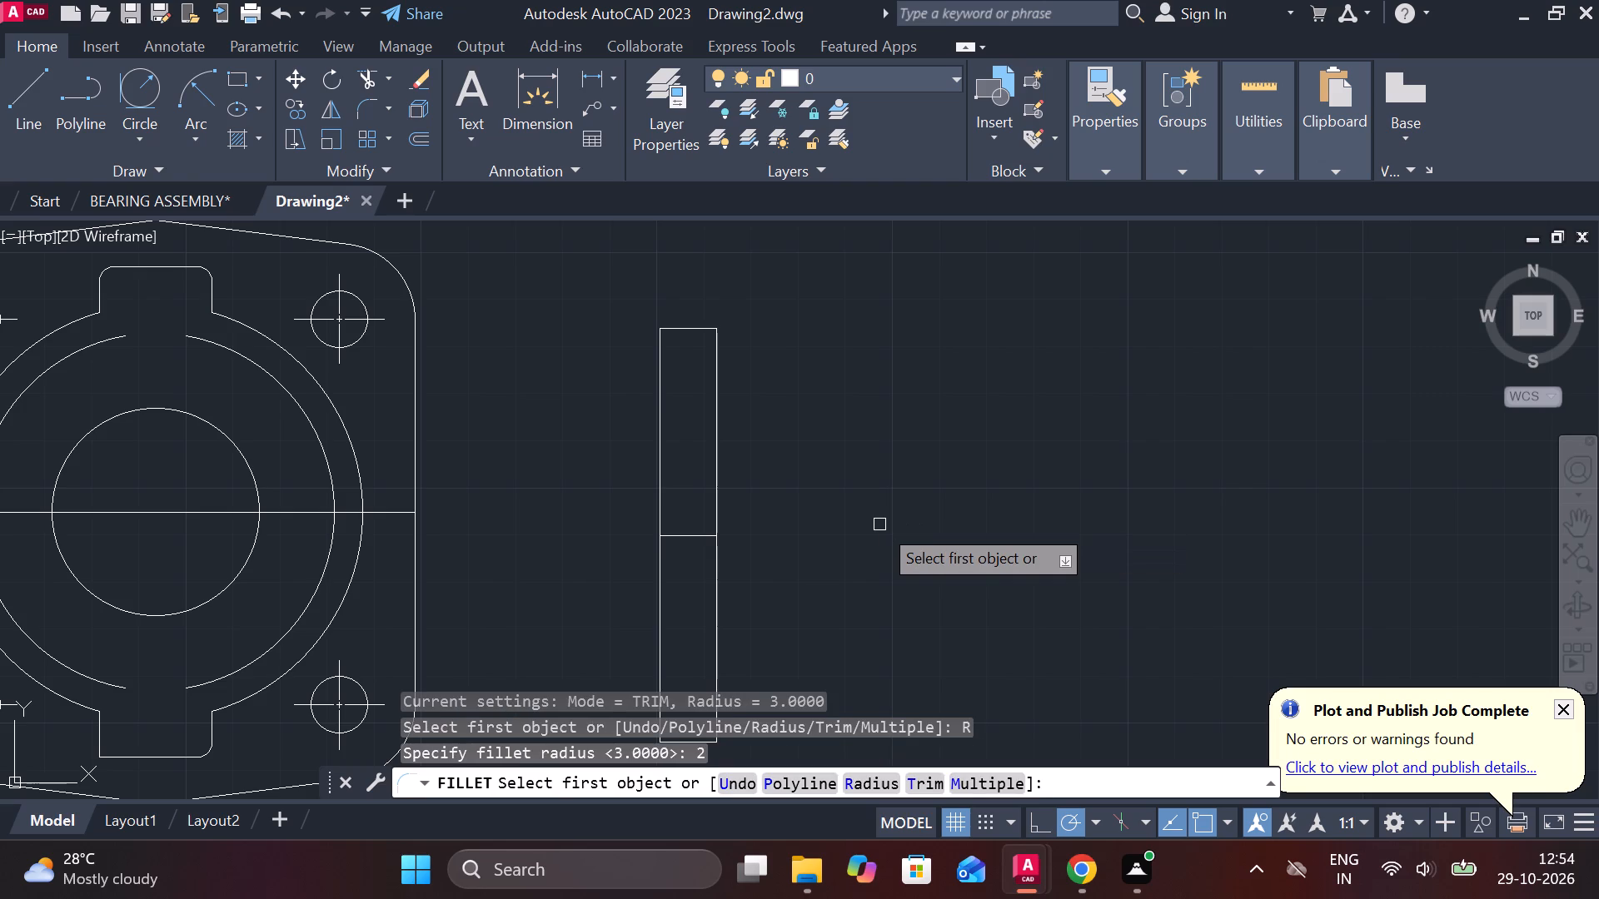
pyautogui.press('p')
pyautogui.press('Return')
pyautogui.doubleClick(712, 571)
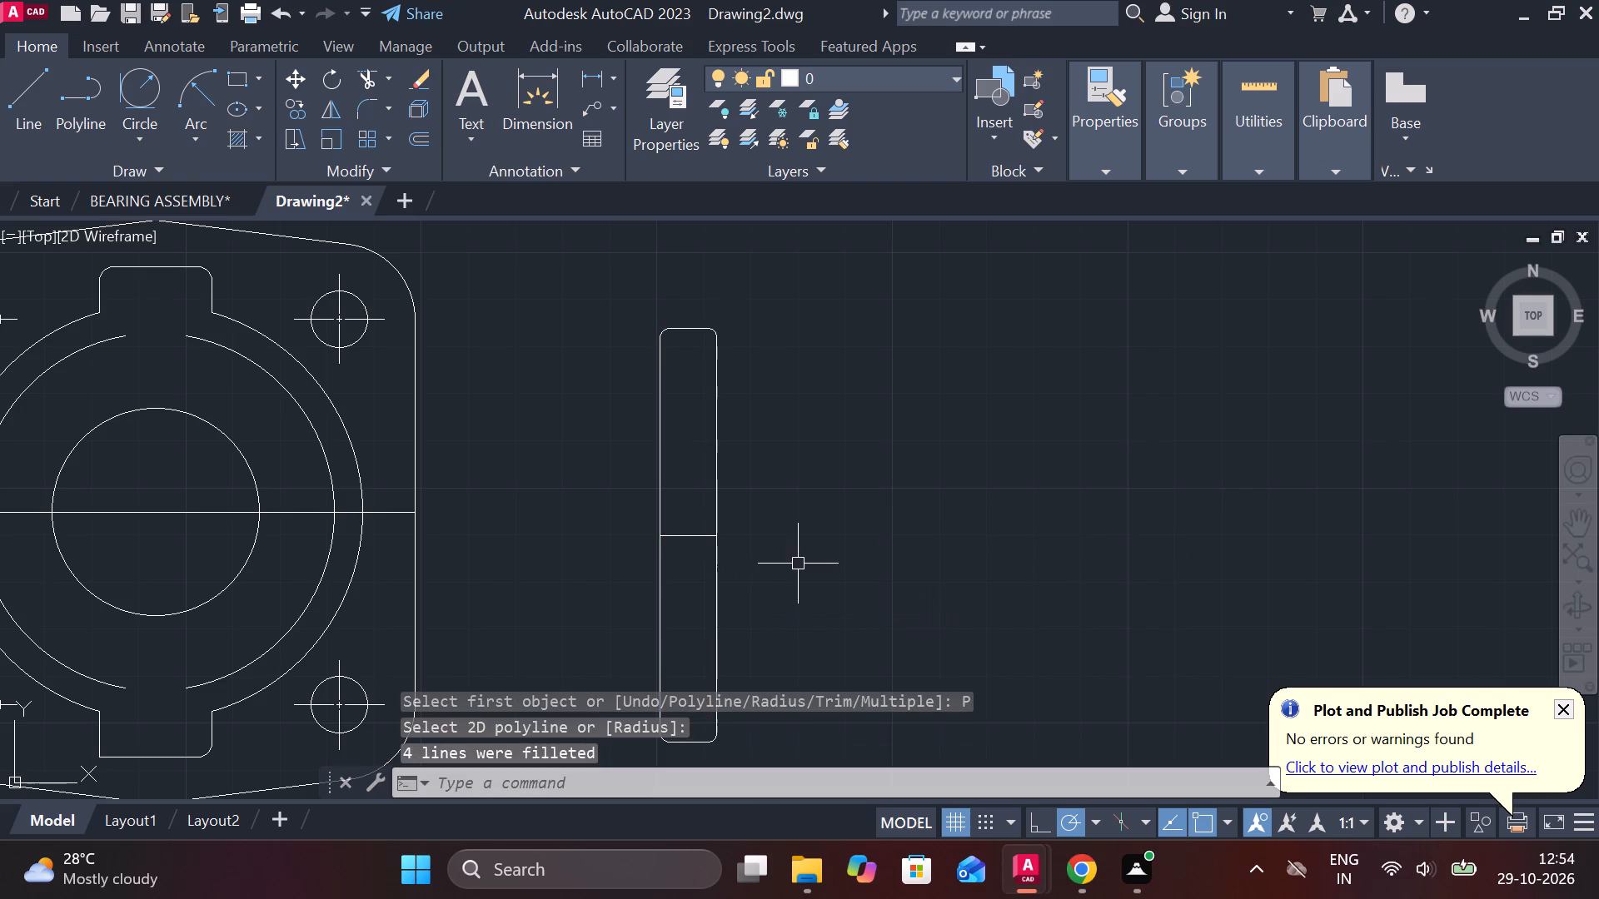
pyautogui.press('Escape')
# Move the 12 by 88 rounded rectangle with its midline from the midline's midpoint to the plan view's circle centre.
pyautogui.scroll(-1, 724, 445)
pyautogui.click(643, 327)
pyautogui.click(780, 691)
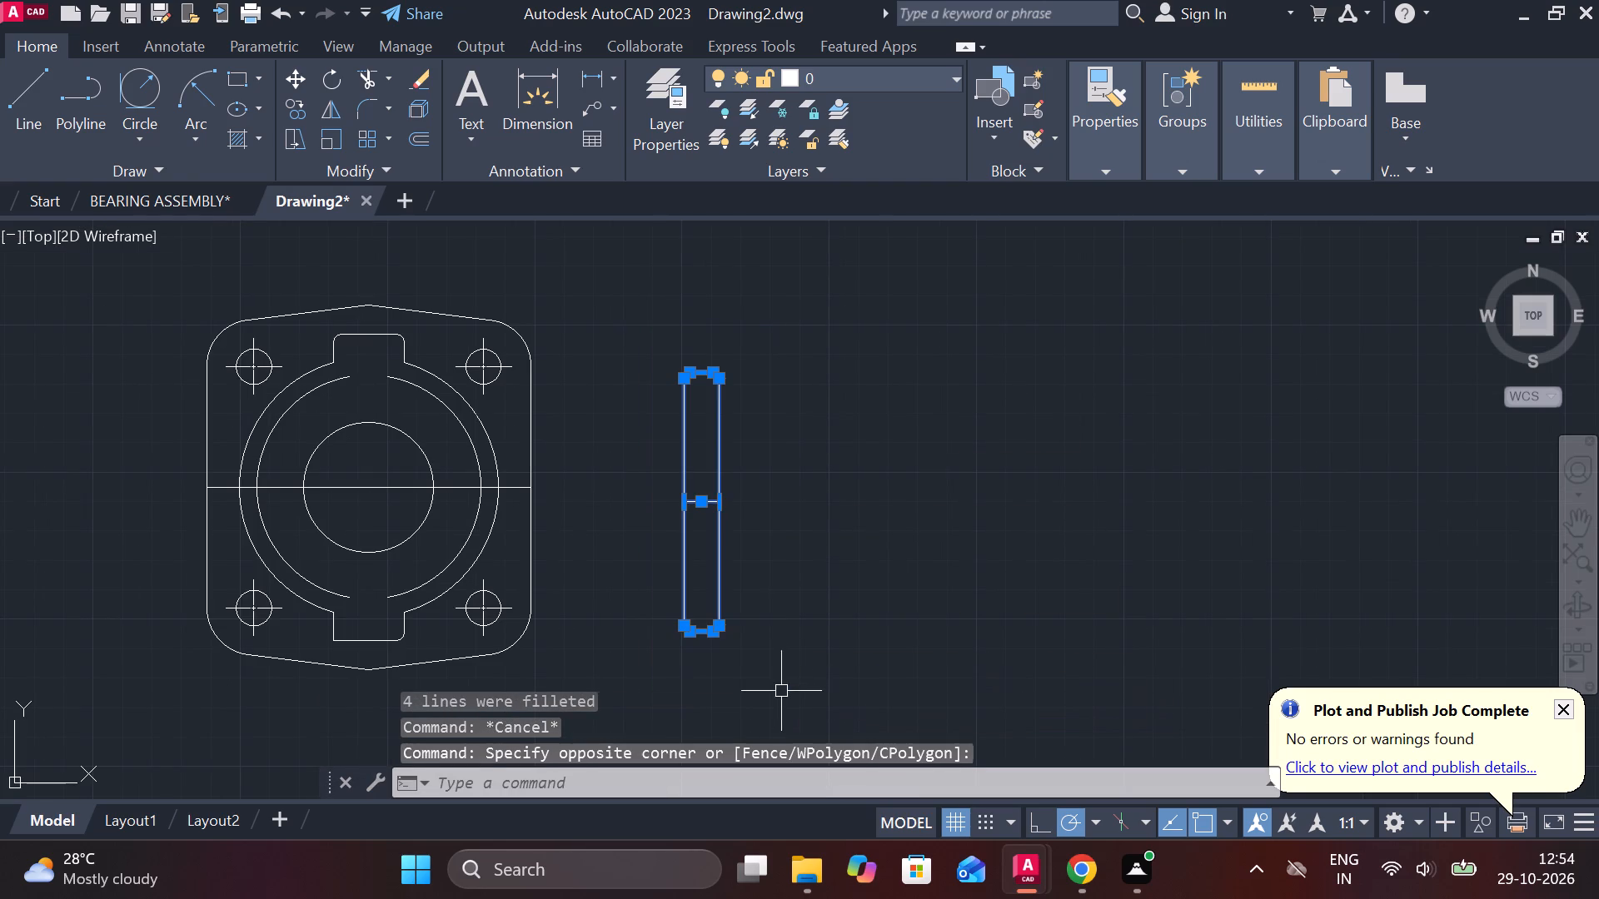
pyautogui.press('m')
pyautogui.press('Return')
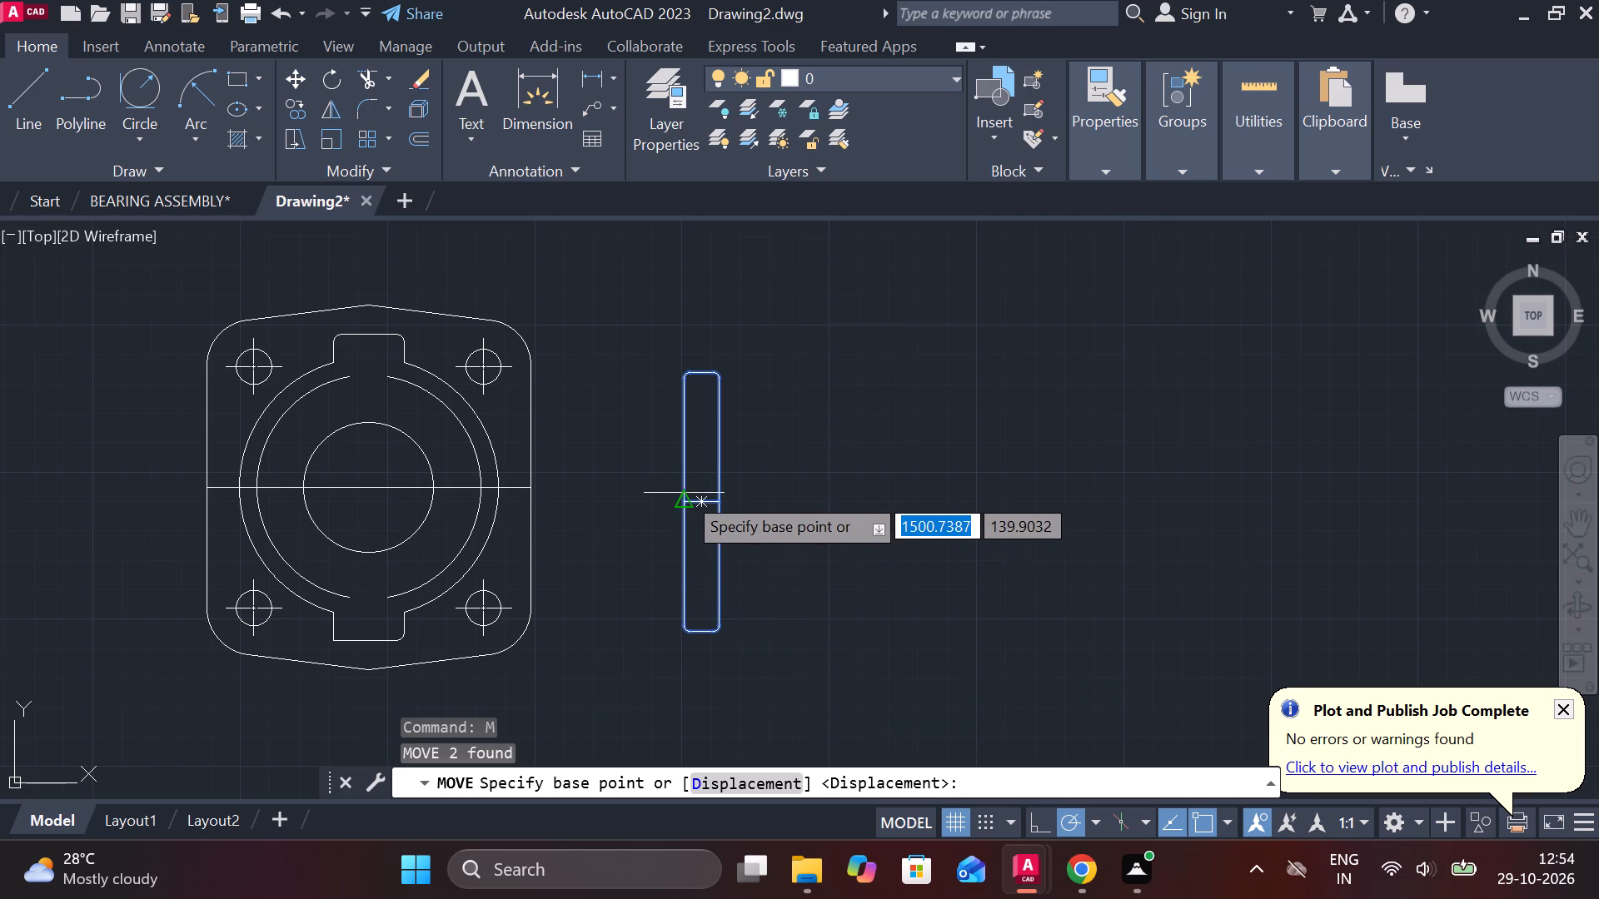
pyautogui.click(700, 497)
pyautogui.scroll(-1, 700, 497)
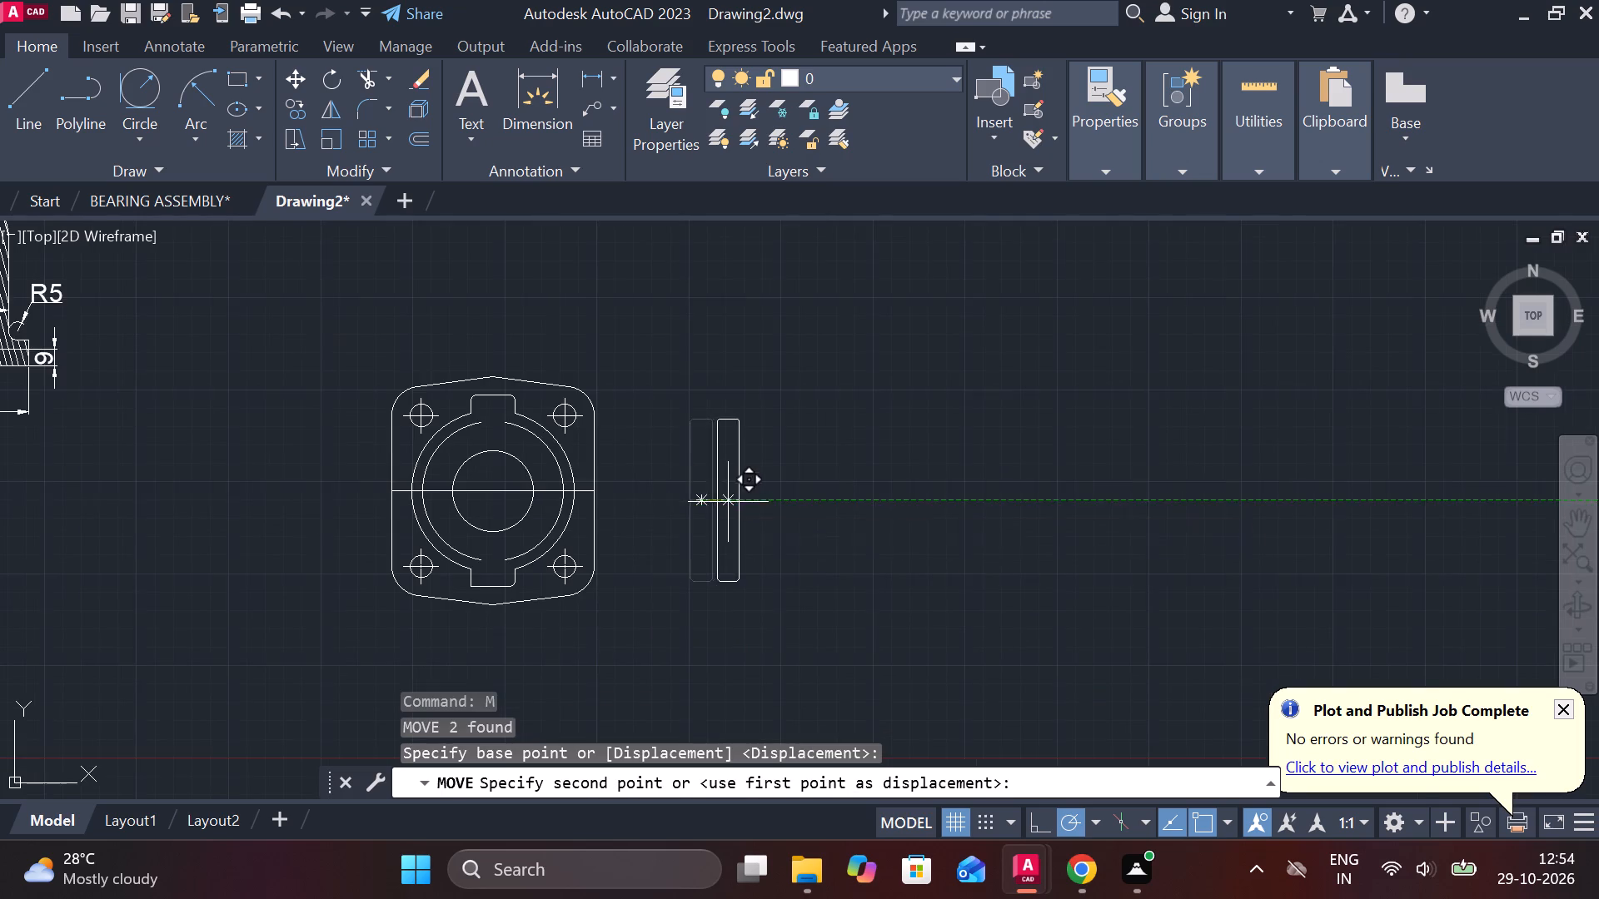
pyautogui.scroll(2, 522, 461)
pyautogui.moveTo(511, 476); pyautogui.dragTo(790, 453, button='middle')
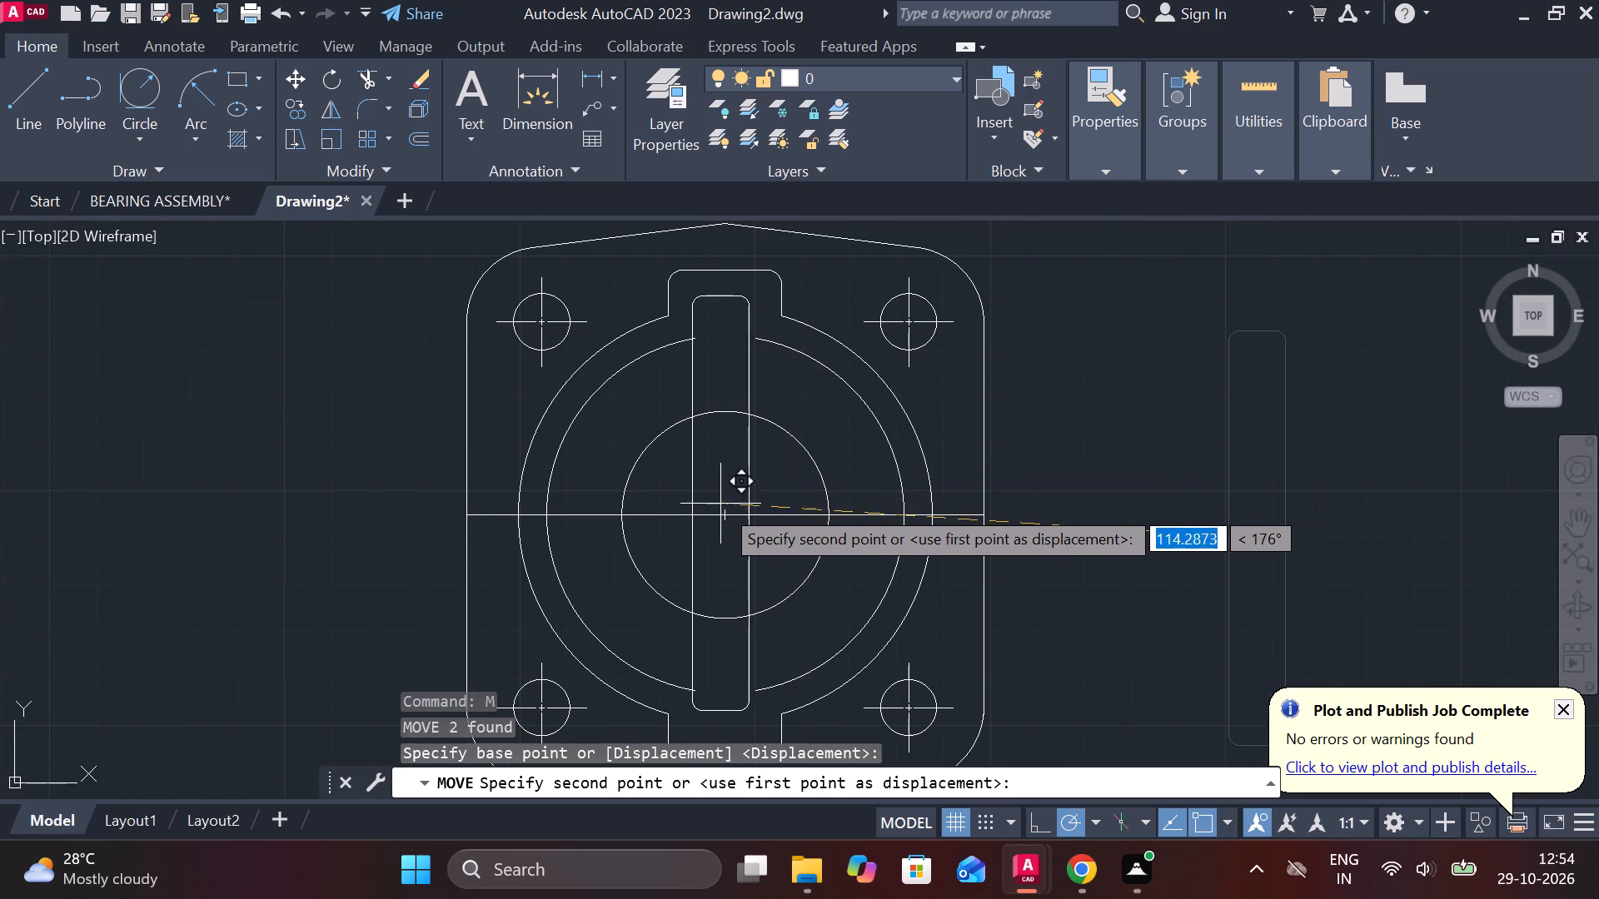
pyautogui.click(720, 522)
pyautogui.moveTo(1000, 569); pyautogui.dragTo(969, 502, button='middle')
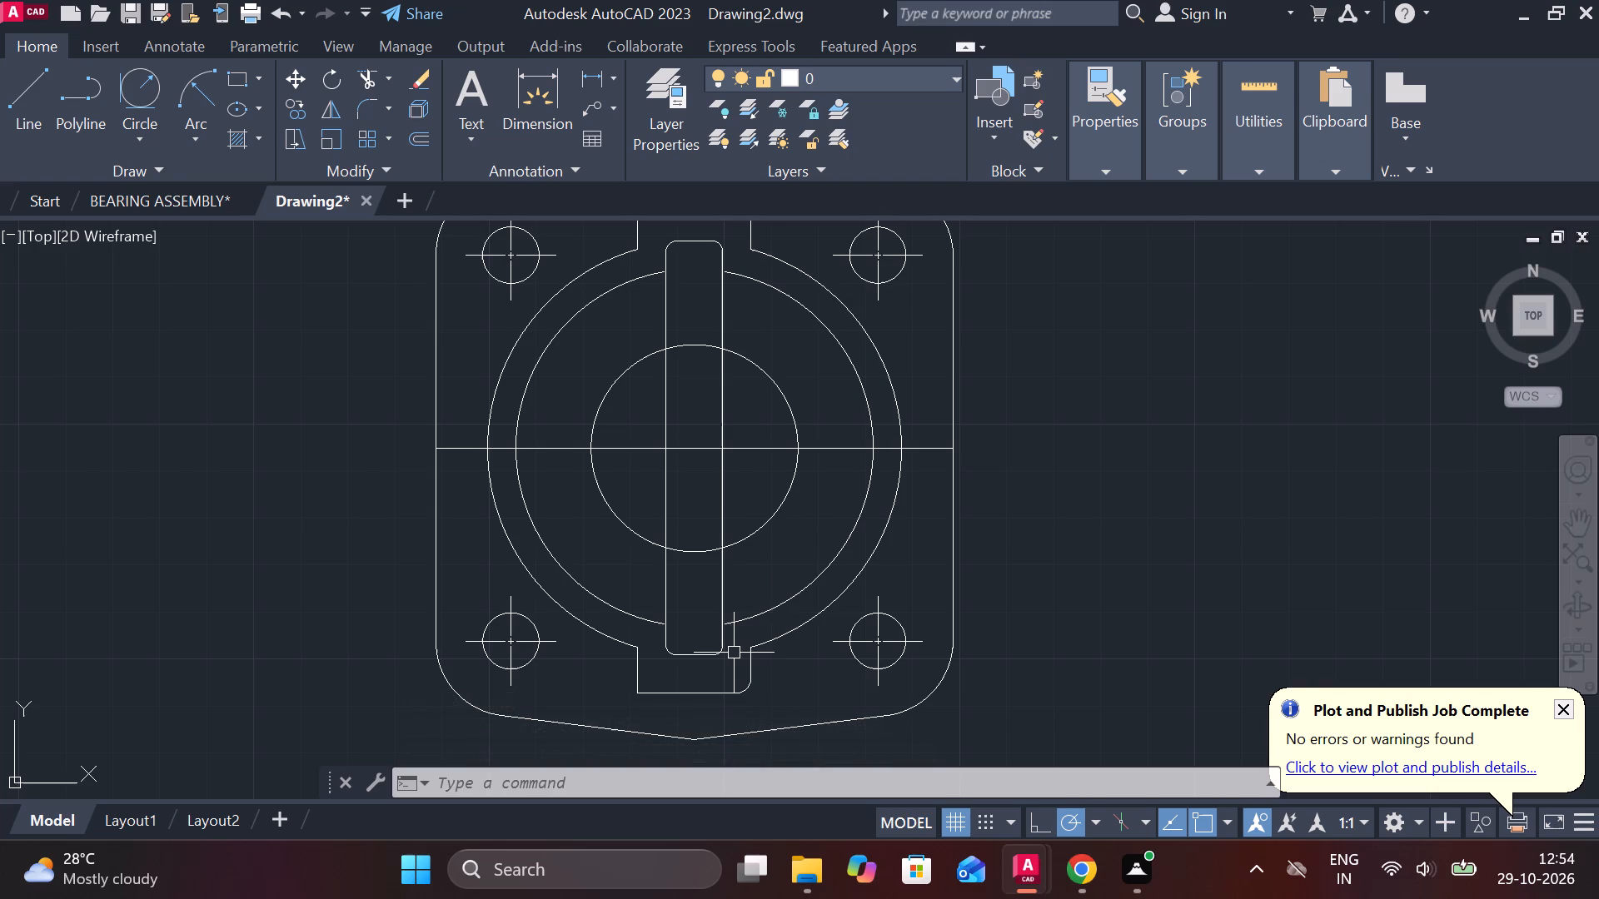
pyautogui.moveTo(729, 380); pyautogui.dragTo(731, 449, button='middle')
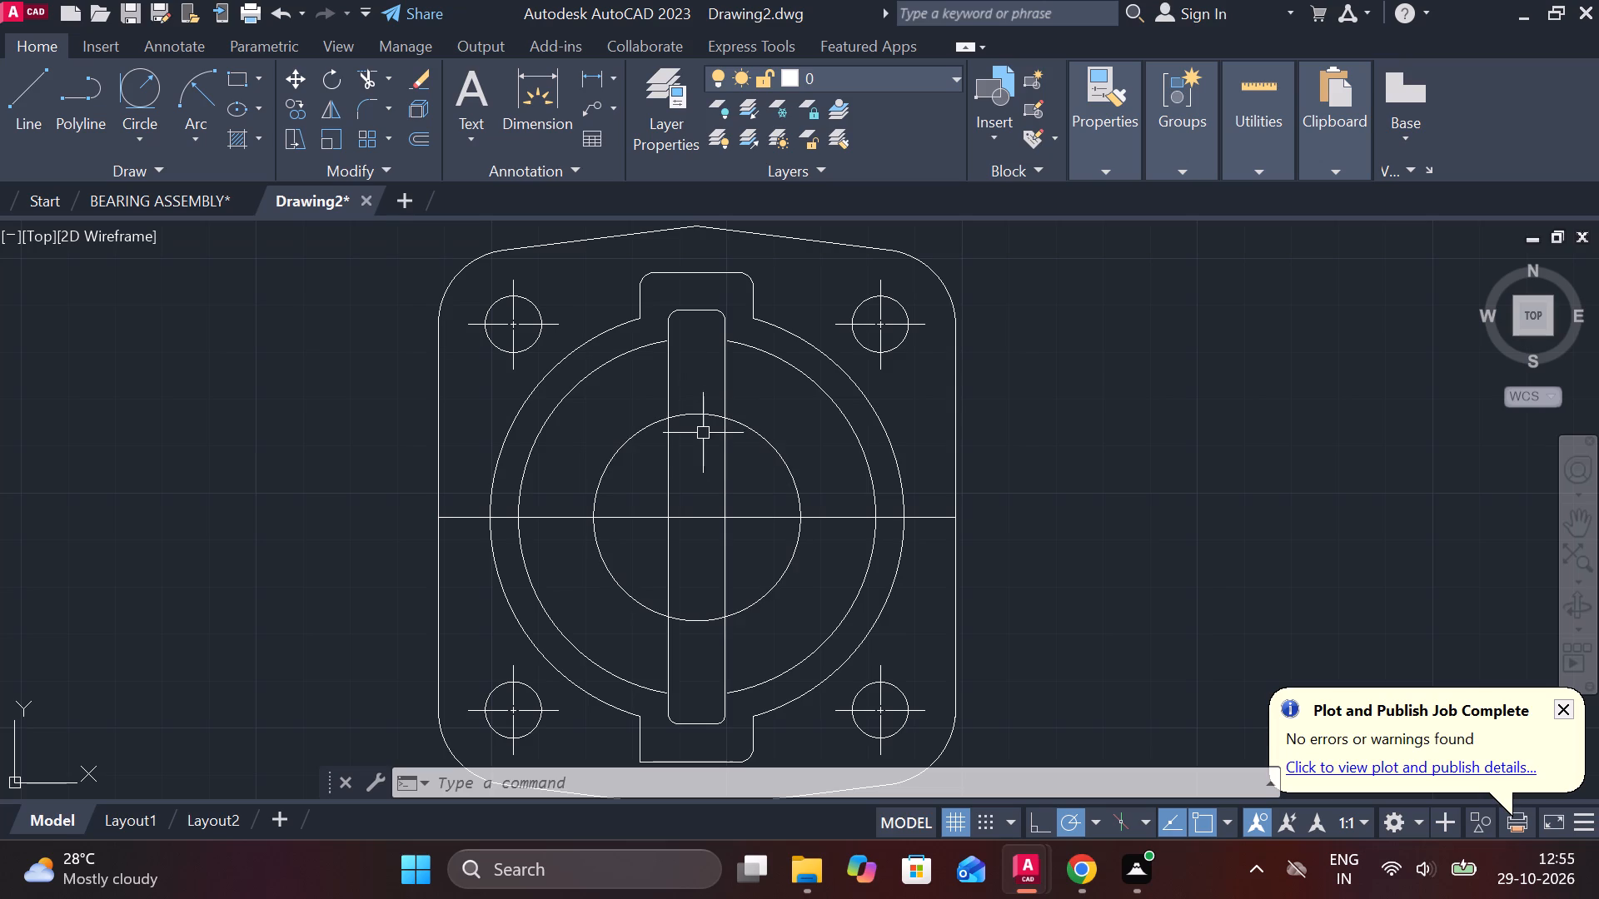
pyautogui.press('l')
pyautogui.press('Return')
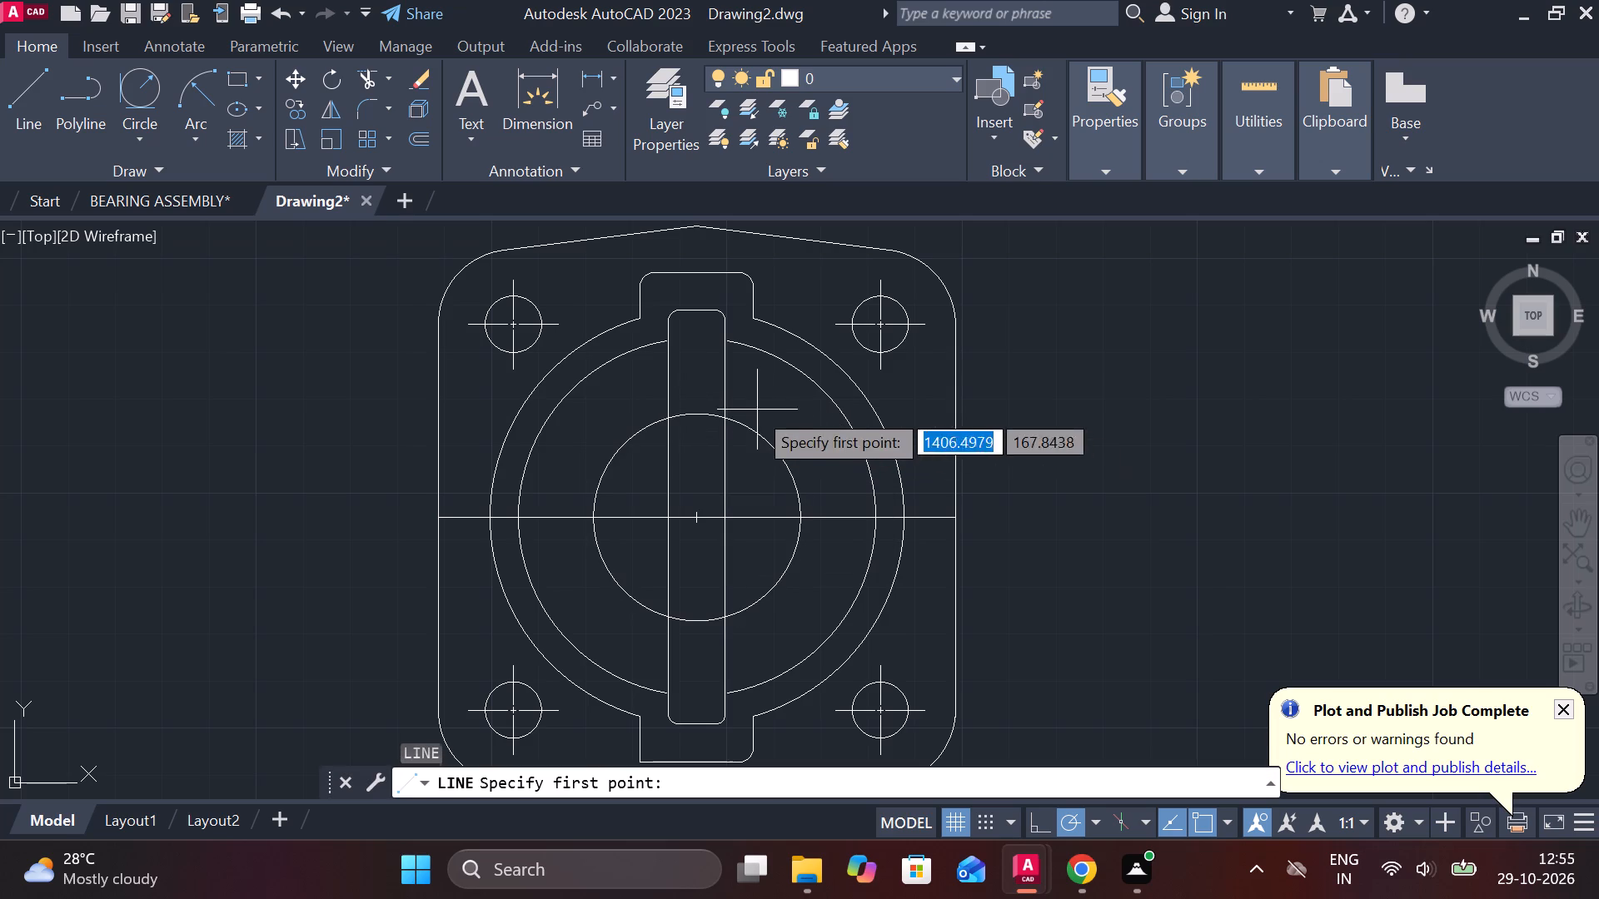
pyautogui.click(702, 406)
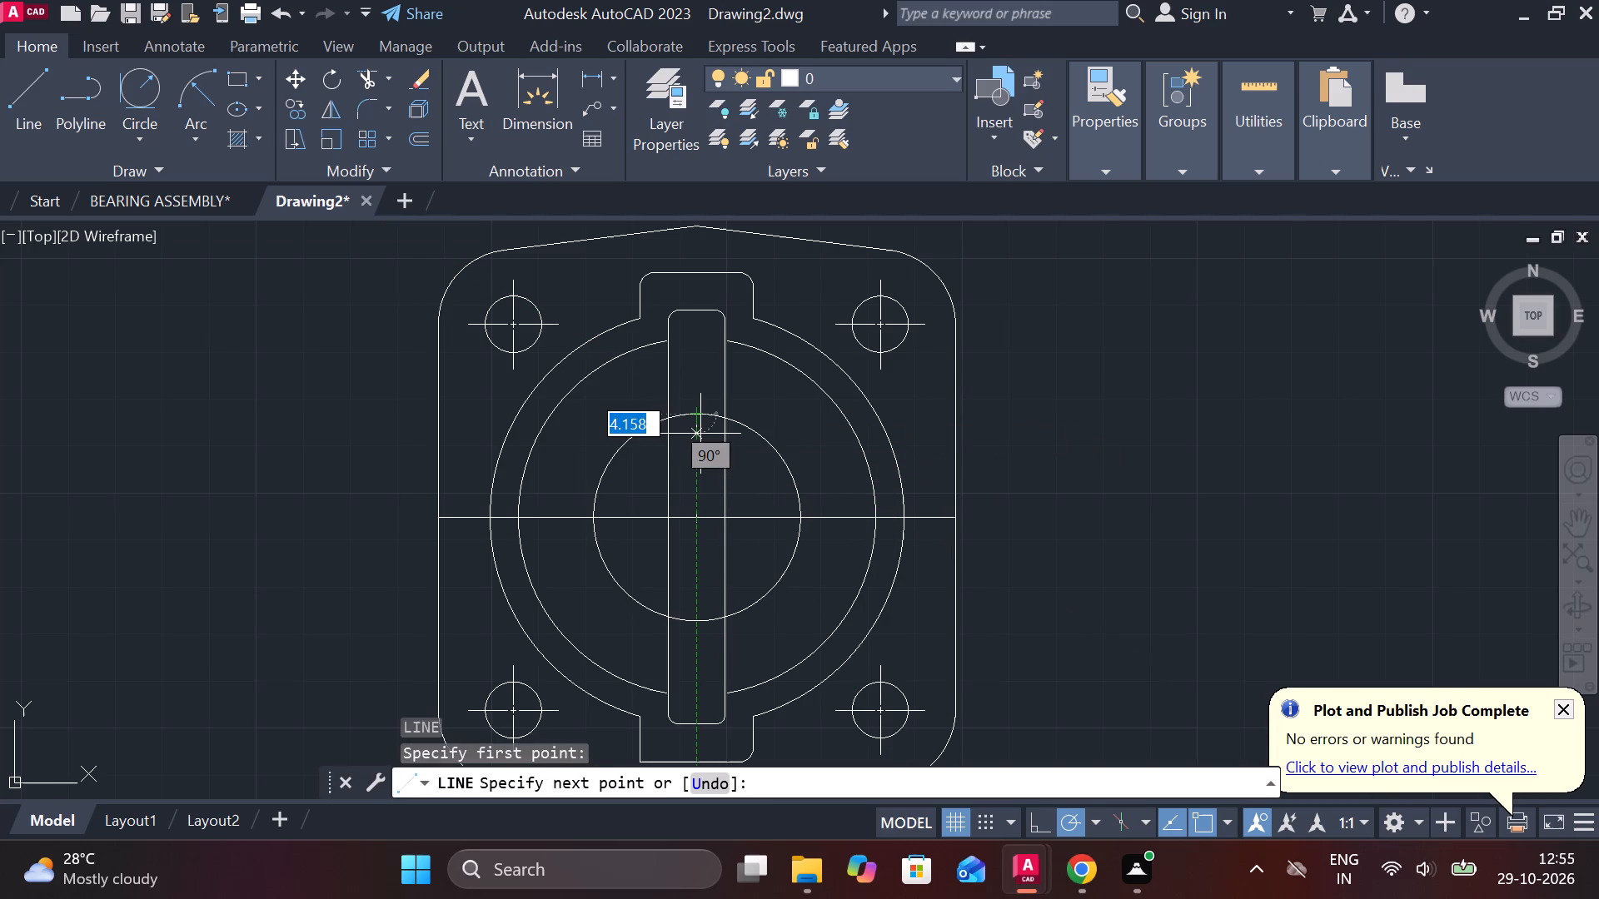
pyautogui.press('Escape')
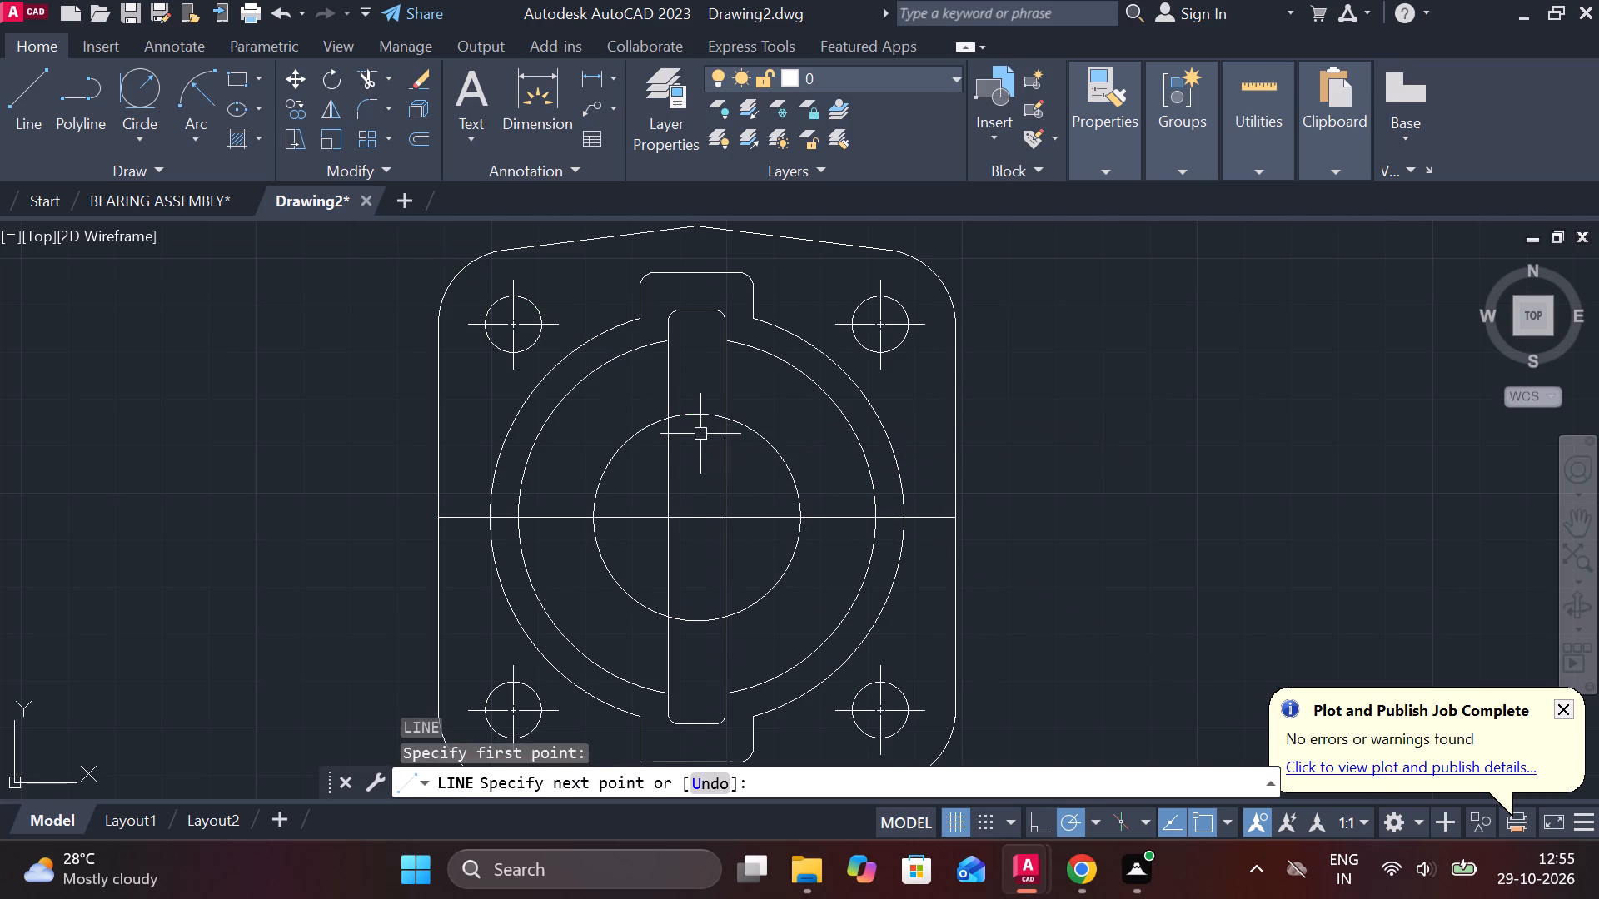
# Draw a short vertical line down from the inner circle's top point along the central axis.
pyautogui.press('l')
pyautogui.press('Return')
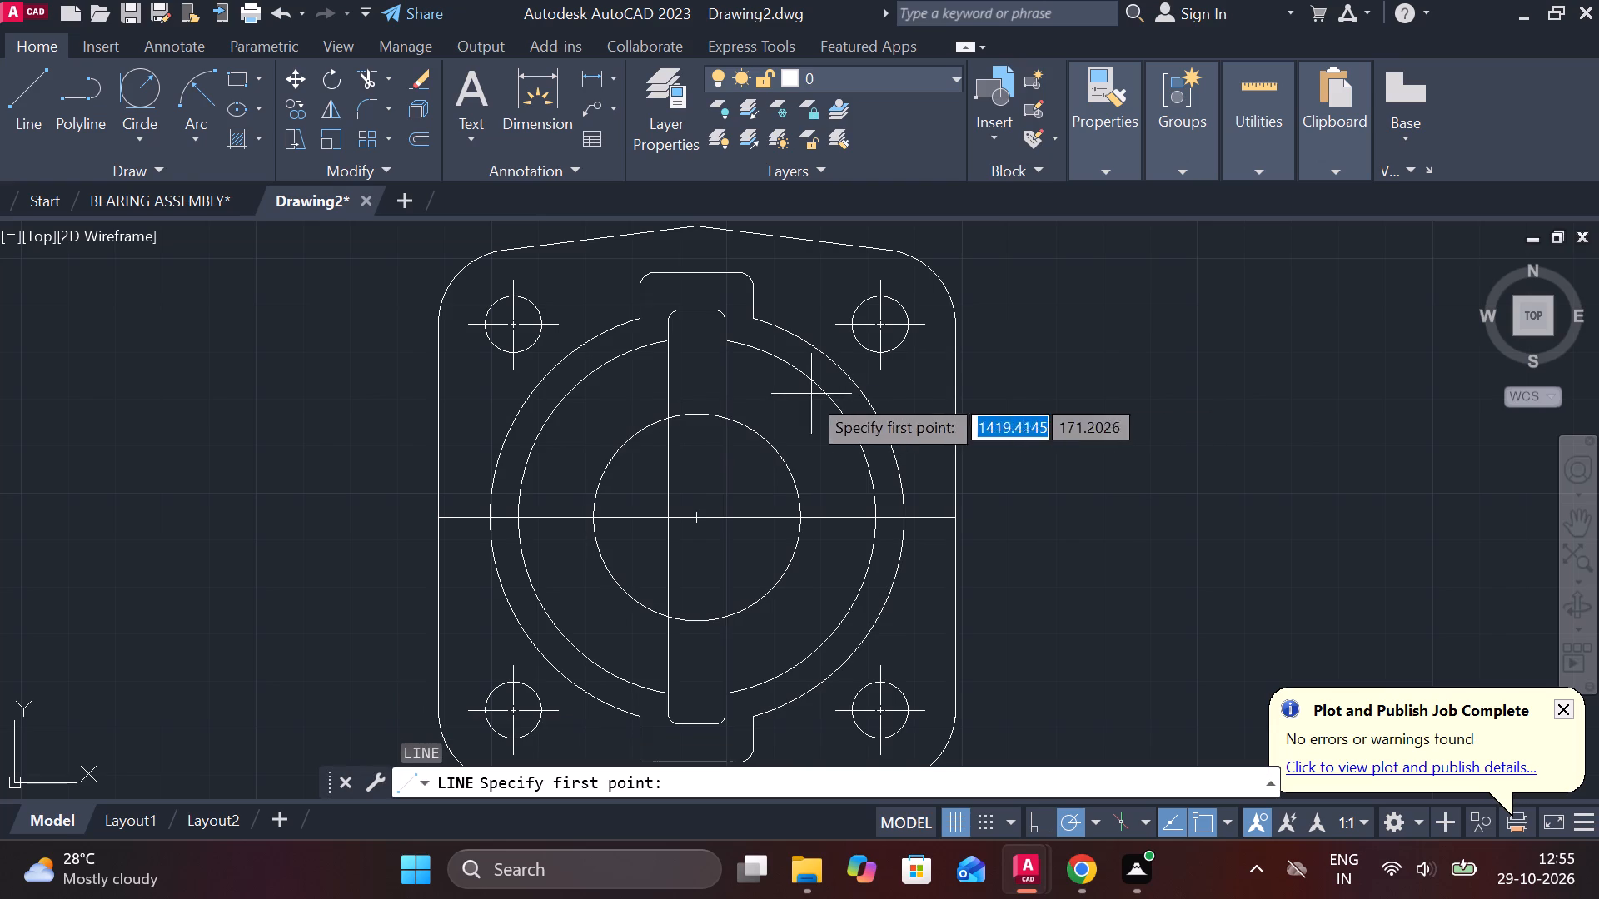
pyautogui.click(691, 410)
pyautogui.click(689, 445)
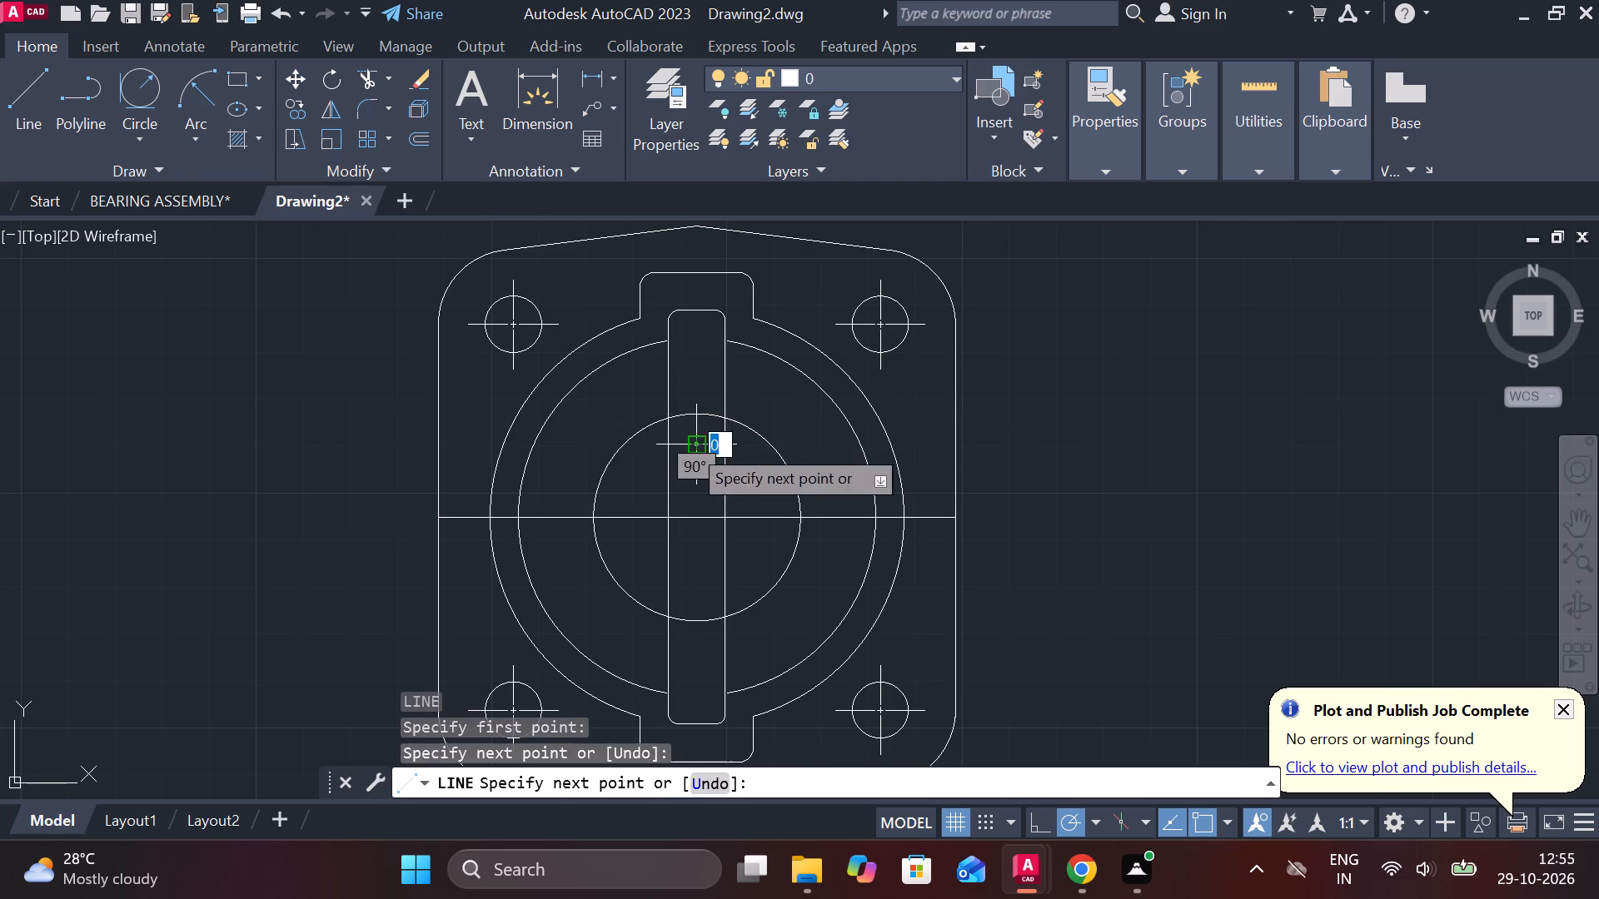
pyautogui.press('Escape')
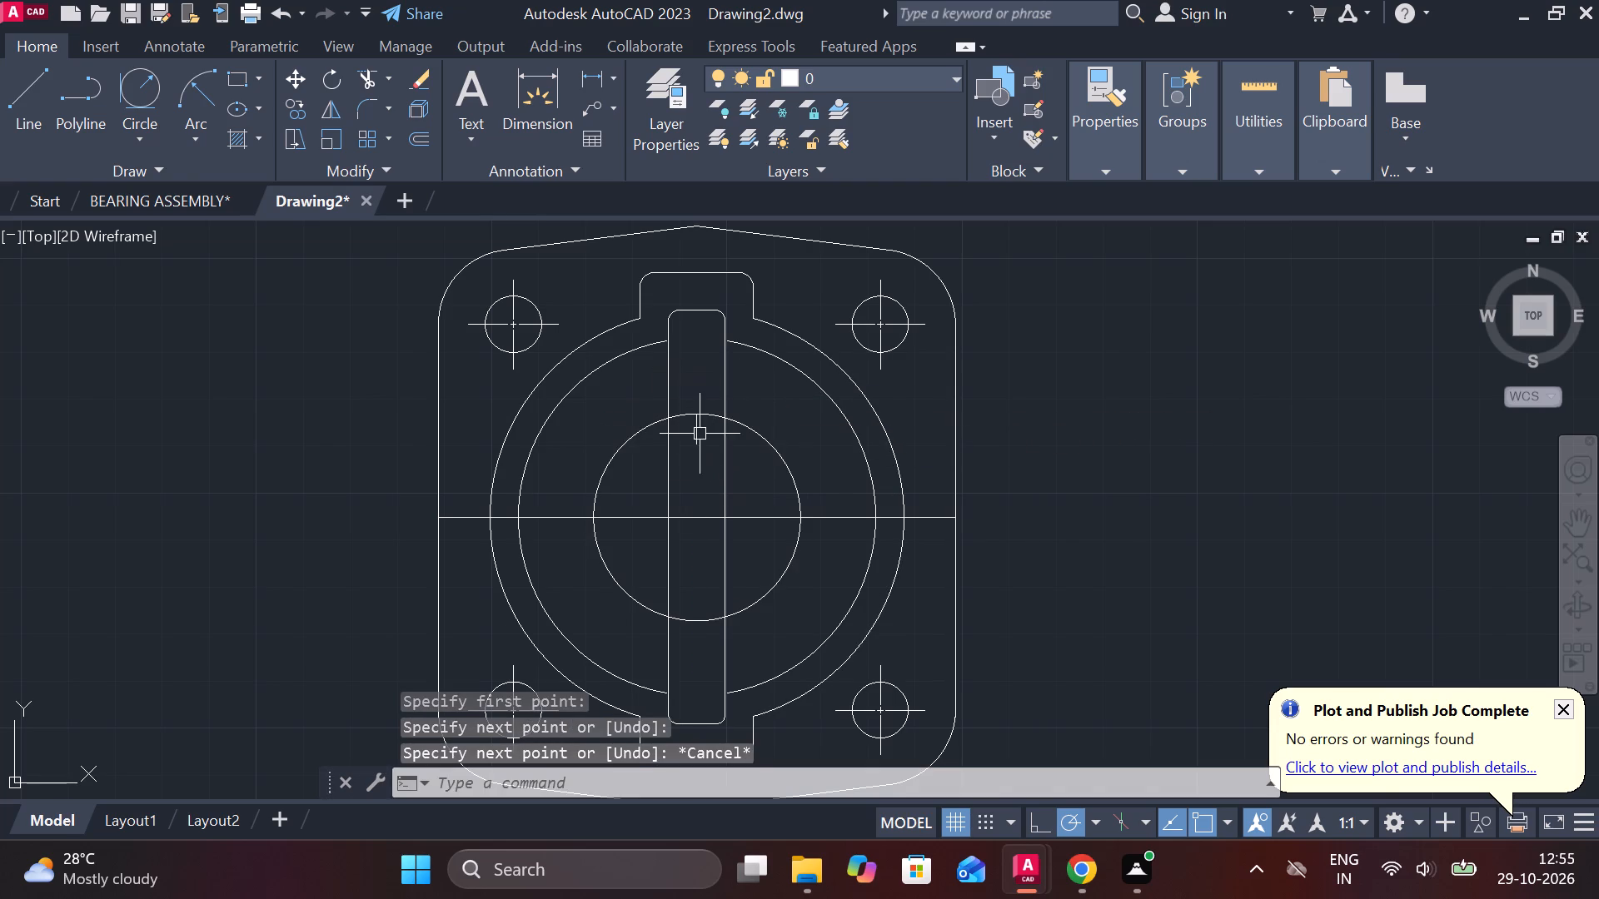
# Offset the short vertical centre line by 6.5 to both its left and right sides.
pyautogui.click(700, 432)
pyautogui.press('o')
pyautogui.press('Return')
pyautogui.press('Return')
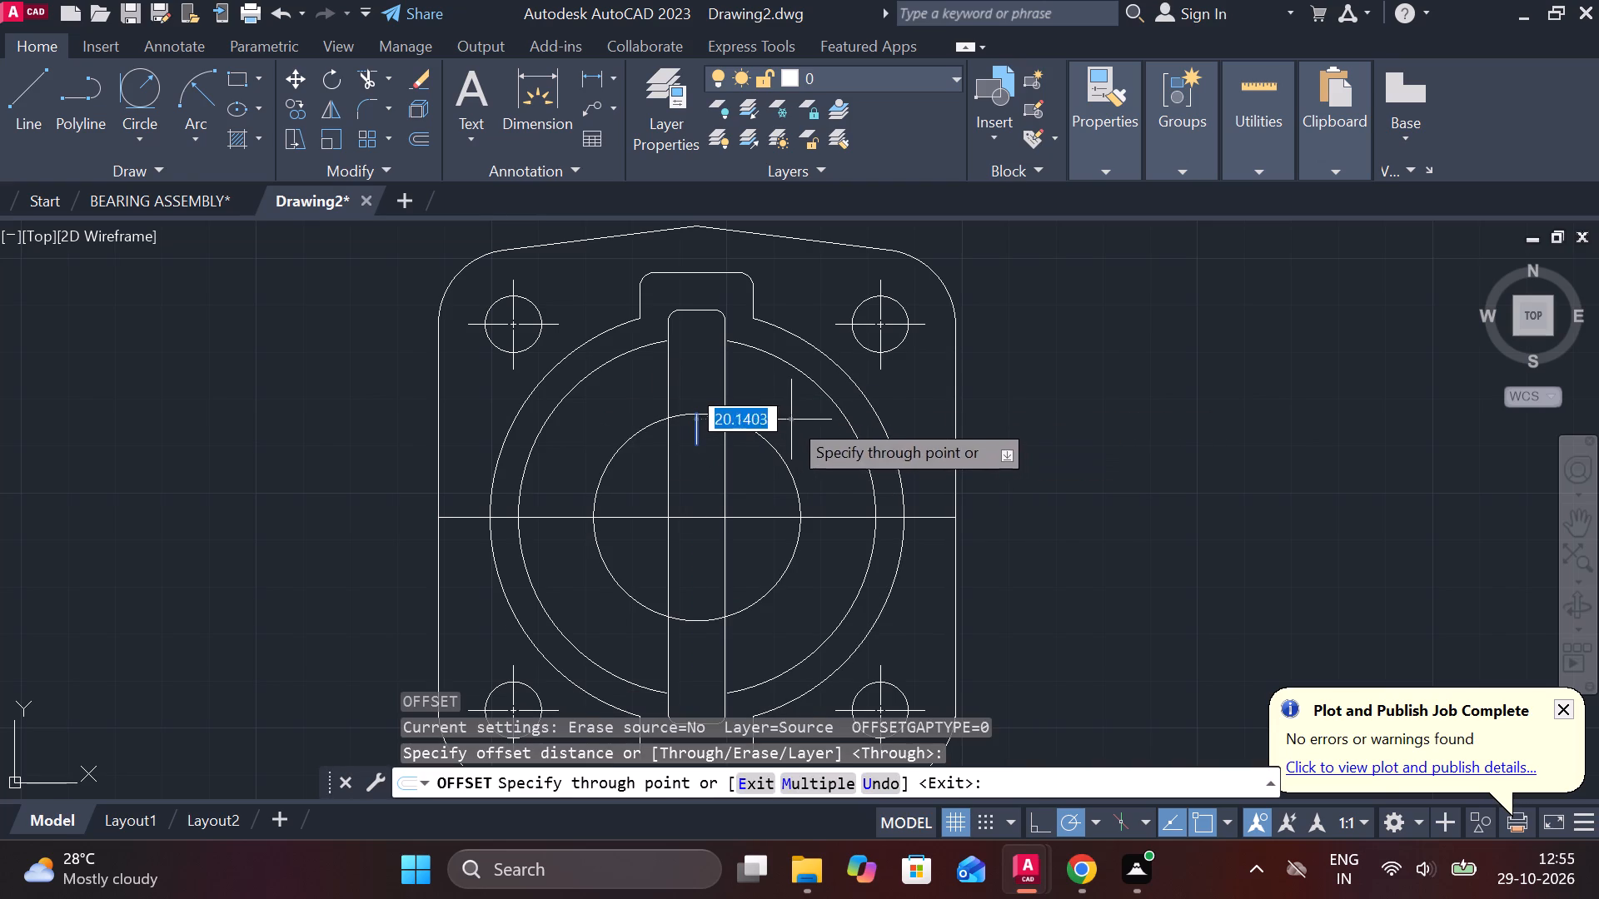
pyautogui.scroll(2, 763, 418)
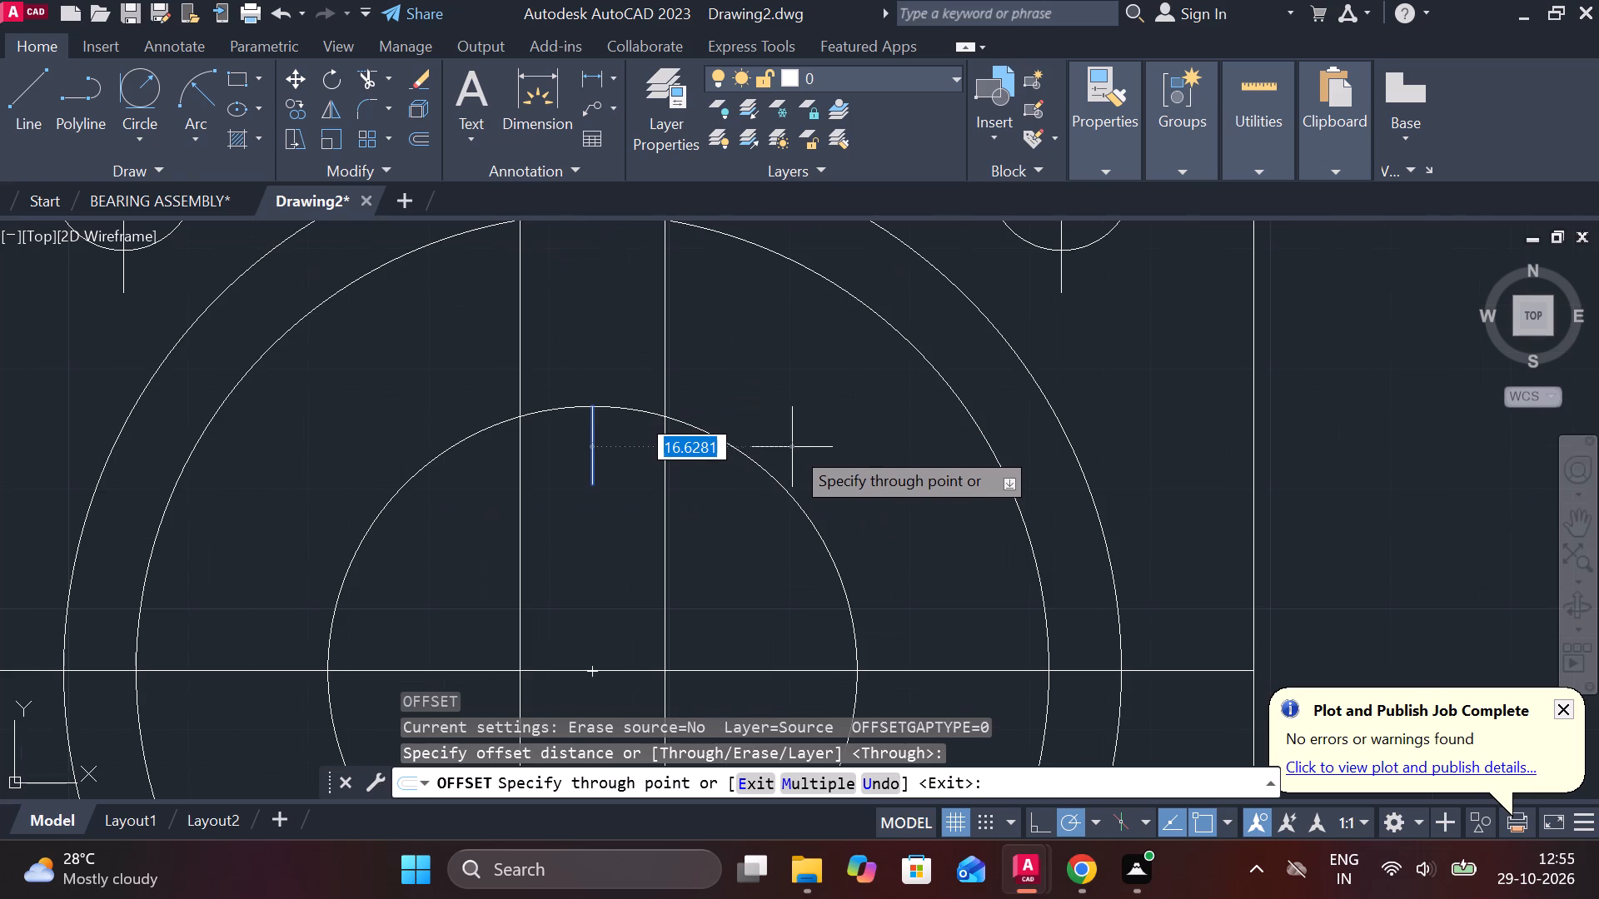
pyautogui.write('6.')
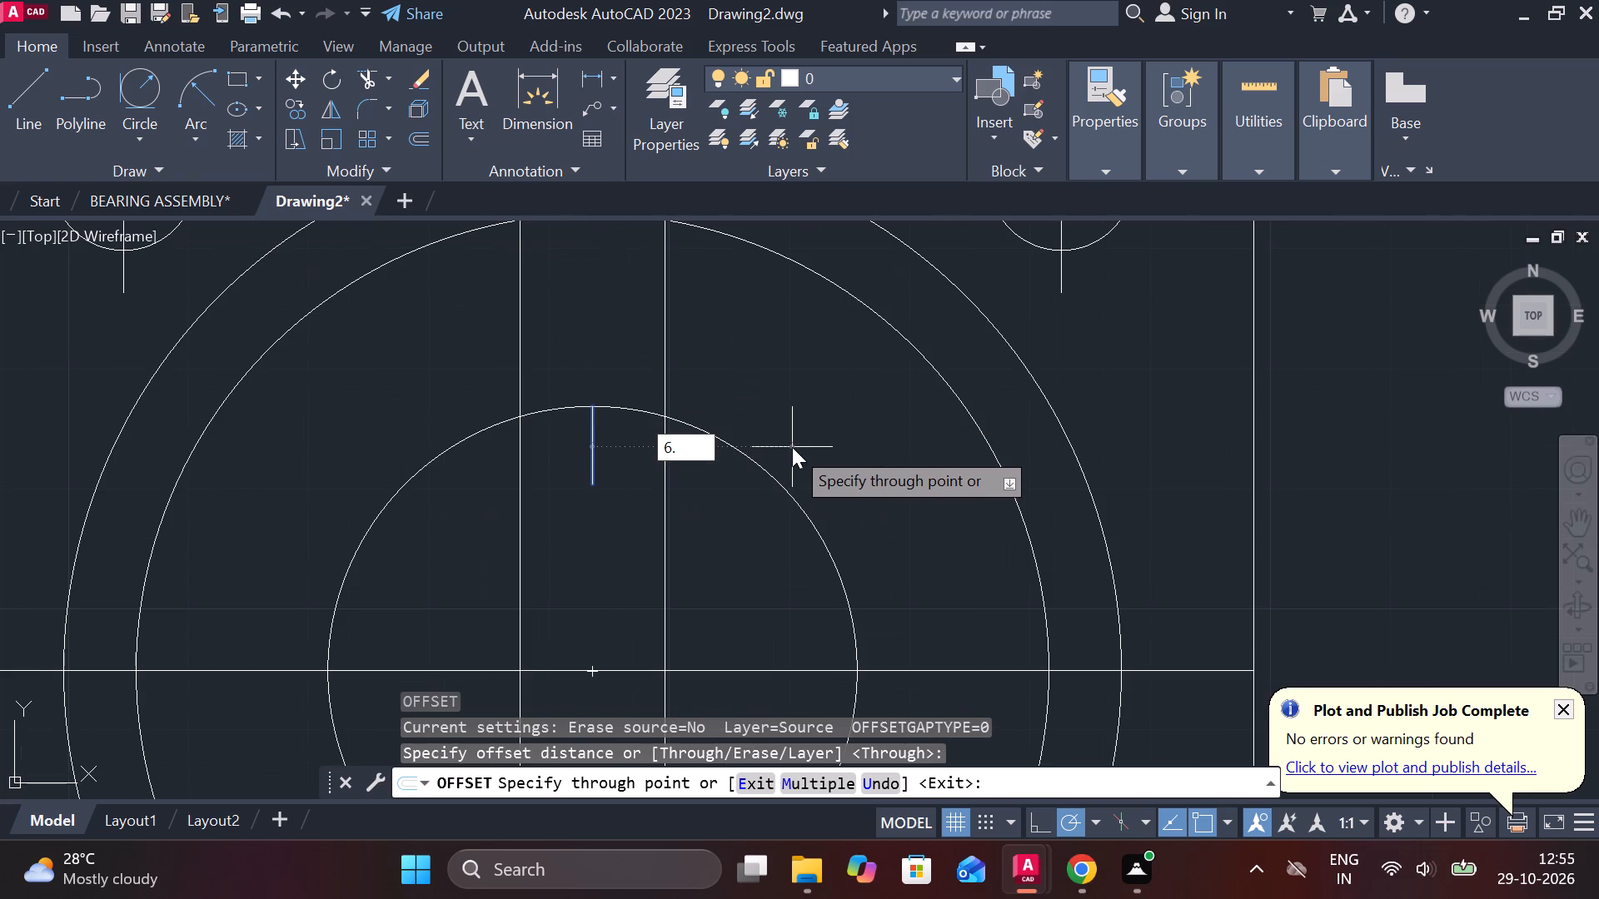
pyautogui.press('5')
pyautogui.press('Return')
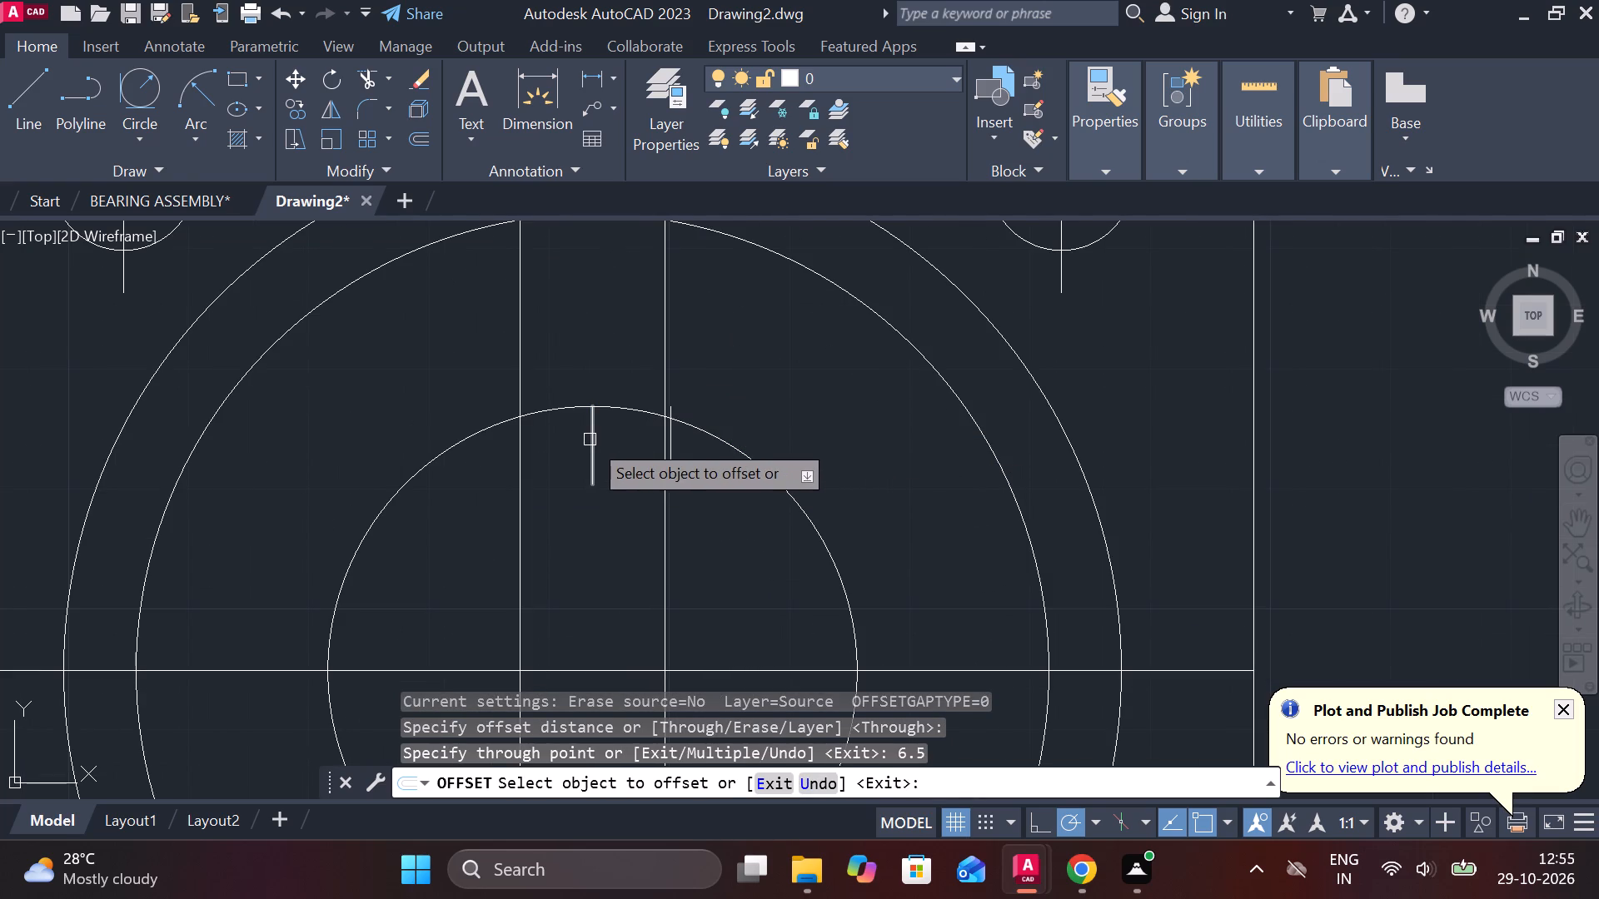
pyautogui.click(590, 440)
pyautogui.write('6/')
pyautogui.press('BackSpace')
pyautogui.press('.')
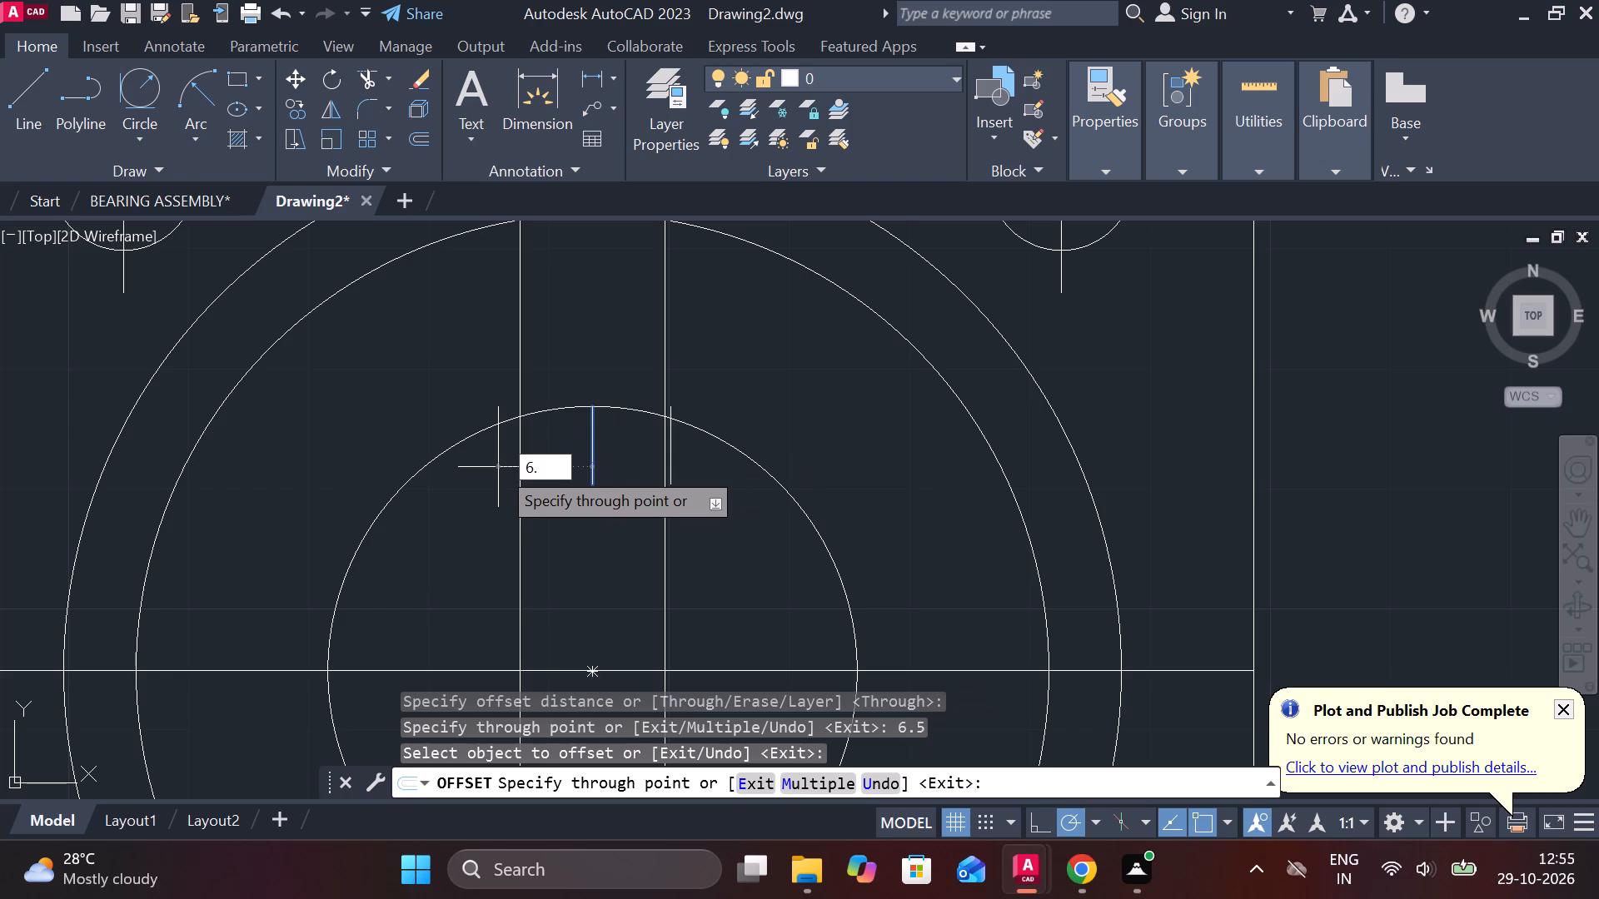
pyautogui.press('5')
pyautogui.press('Return')
pyautogui.press('Escape')
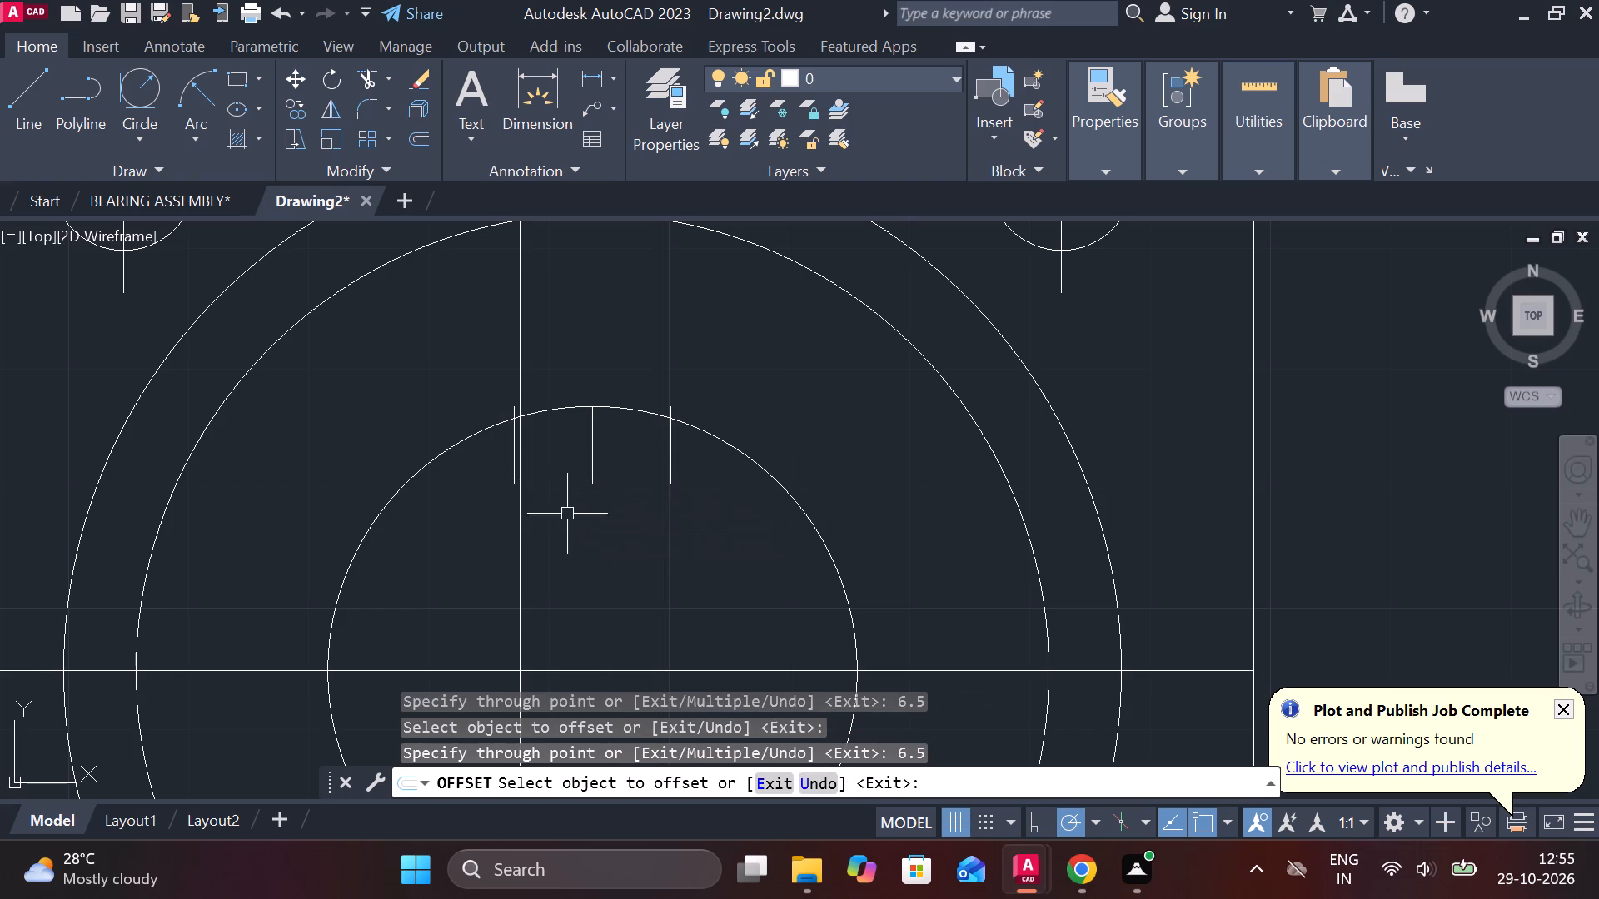
# Trim away the rectangle's long sides inside the inner circle, both above and below the horizontal centreline.
pyautogui.write('TR')
pyautogui.press('space')
pyautogui.moveTo(695, 563); pyautogui.dragTo(686, 563)
pyautogui.moveTo(656, 571); pyautogui.dragTo(636, 577)
pyautogui.moveTo(610, 579); pyautogui.dragTo(525, 569)
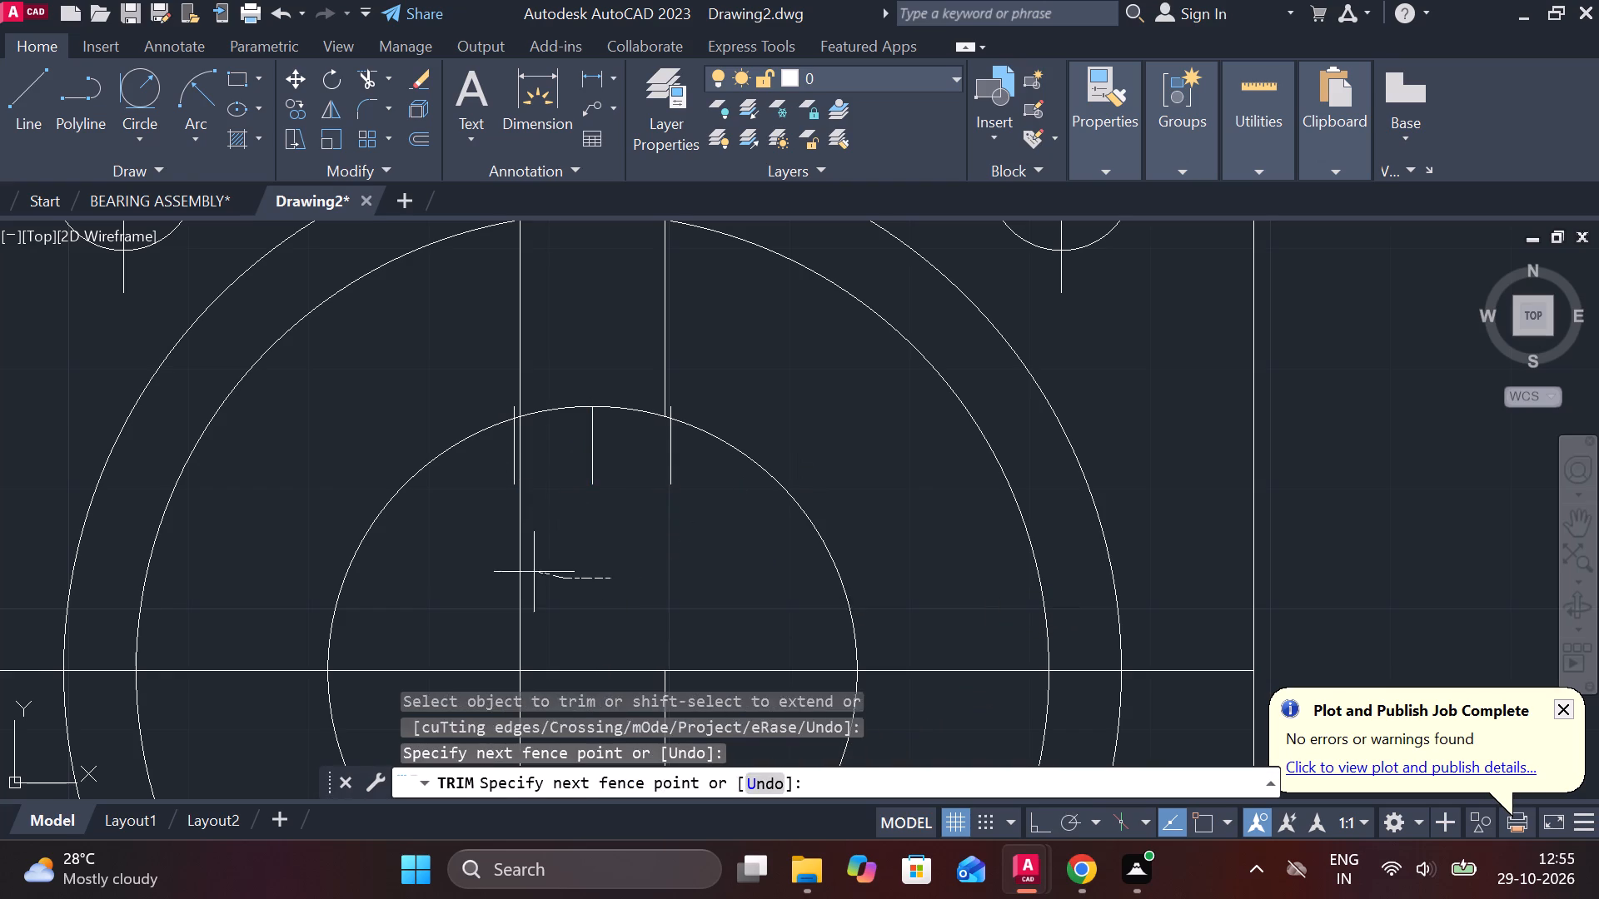
pyautogui.moveTo(525, 569); pyautogui.dragTo(491, 560)
pyautogui.click(486, 558)
pyautogui.scroll(-1, 545, 572)
pyautogui.click(628, 572)
pyautogui.moveTo(630, 606); pyautogui.dragTo(660, 483, button='middle')
pyautogui.moveTo(665, 549); pyautogui.dragTo(572, 549)
pyautogui.click(576, 560)
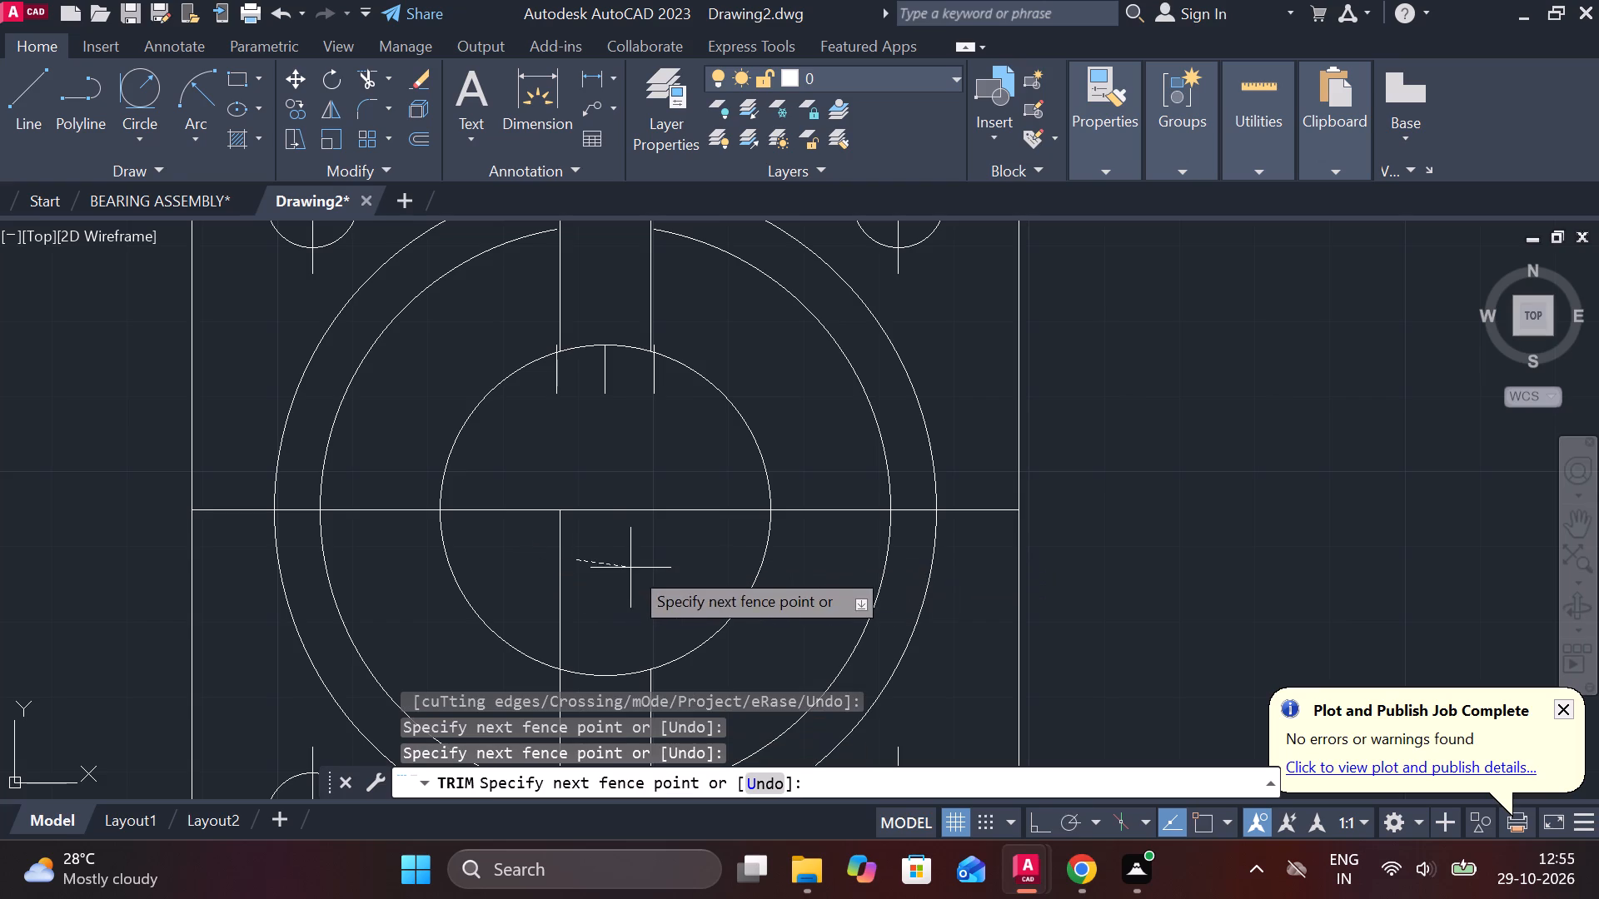
pyautogui.click(507, 543)
# Trim the short centre line and both 6.5 offset lines back to the inner circle, removing the parts inside it.
pyautogui.moveTo(591, 401); pyautogui.dragTo(641, 574, button='middle')
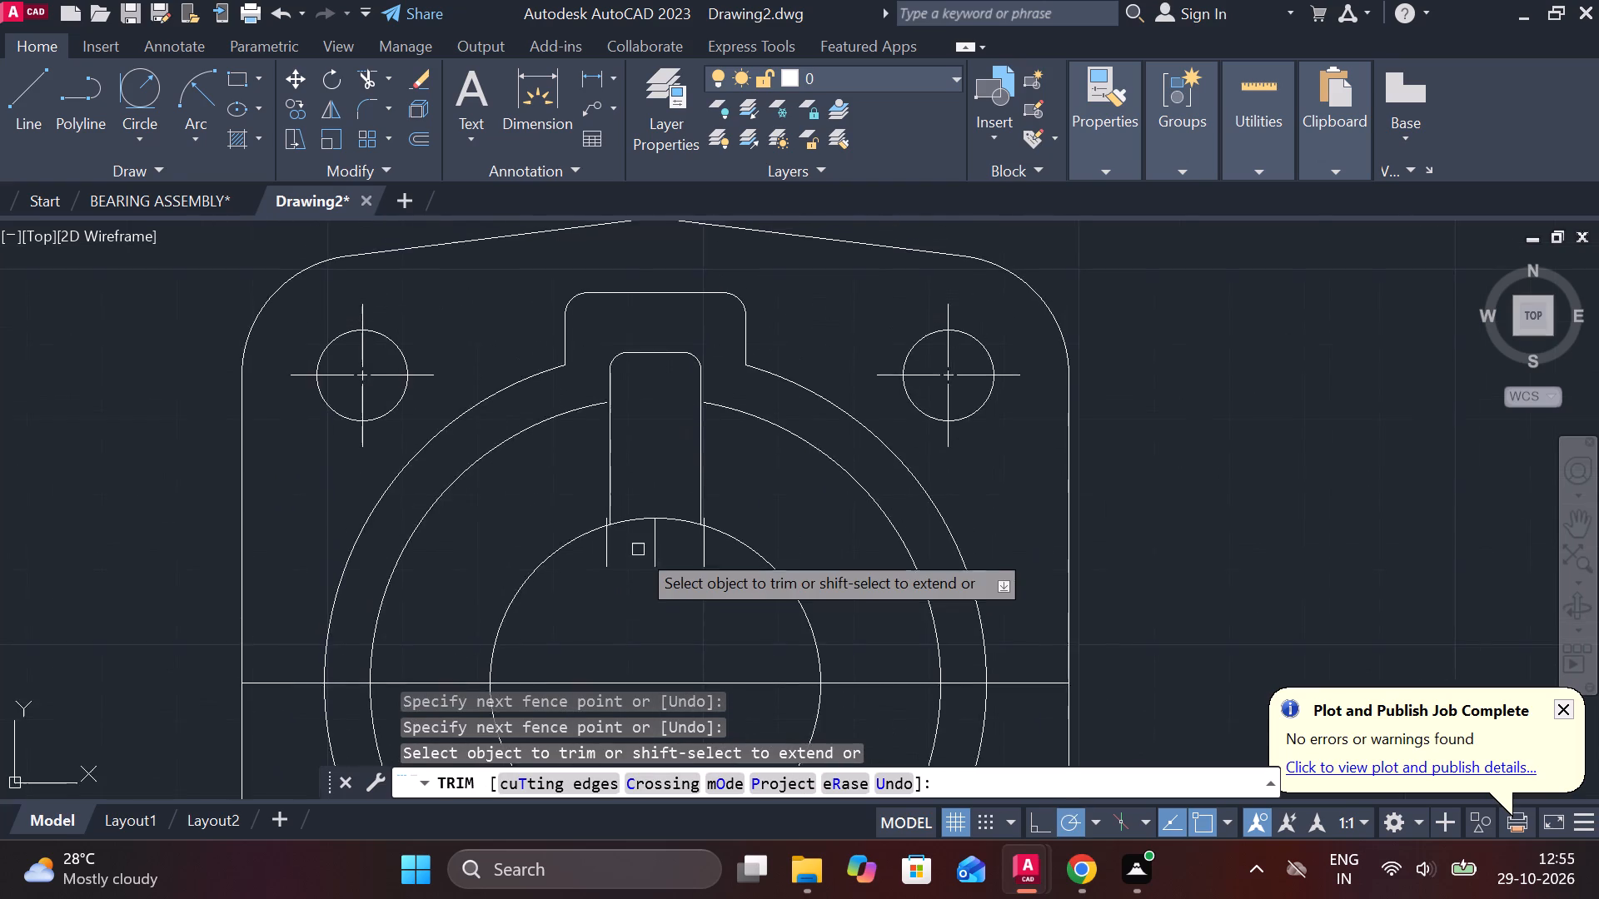
pyautogui.scroll(2, 638, 549)
pyautogui.scroll(-1, 646, 578)
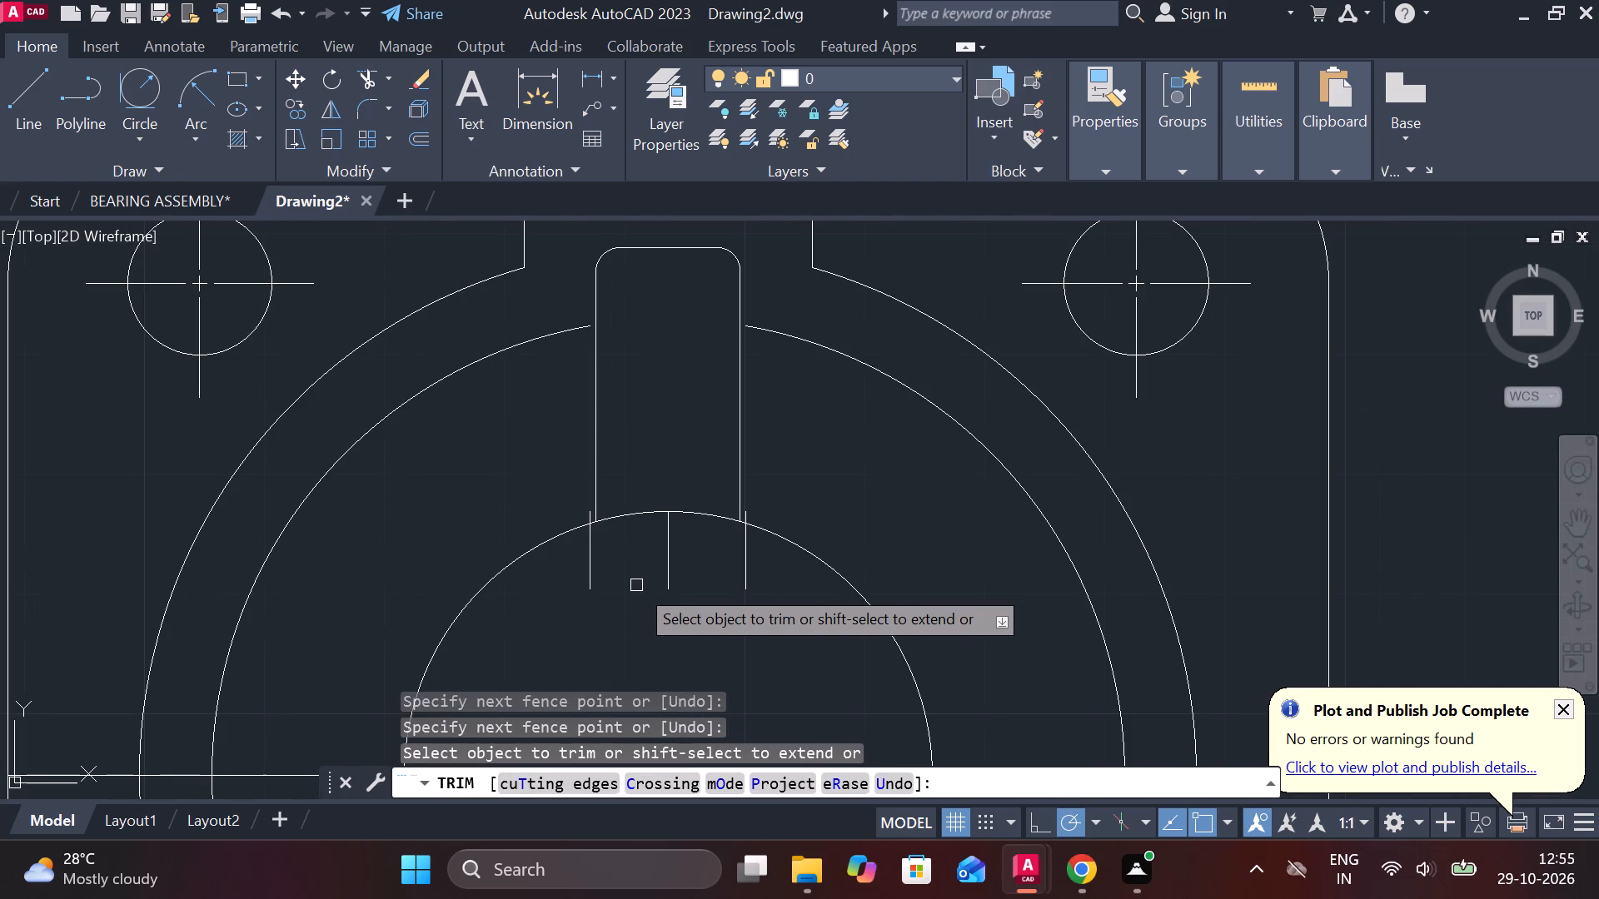
pyautogui.click(593, 573)
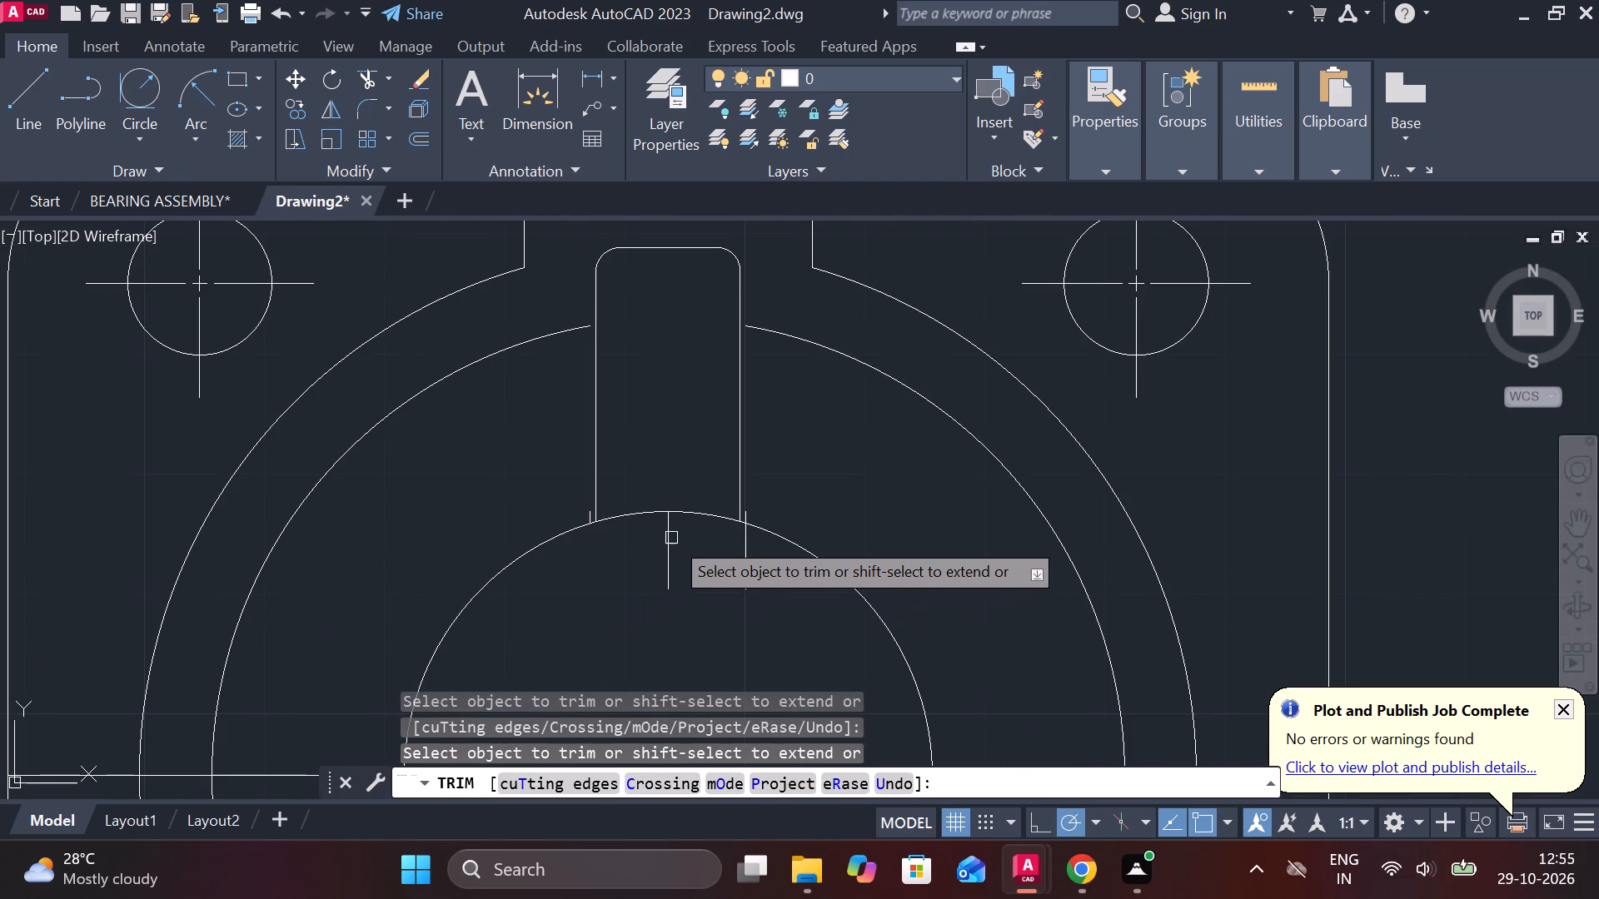
pyautogui.click(671, 538)
pyautogui.click(746, 550)
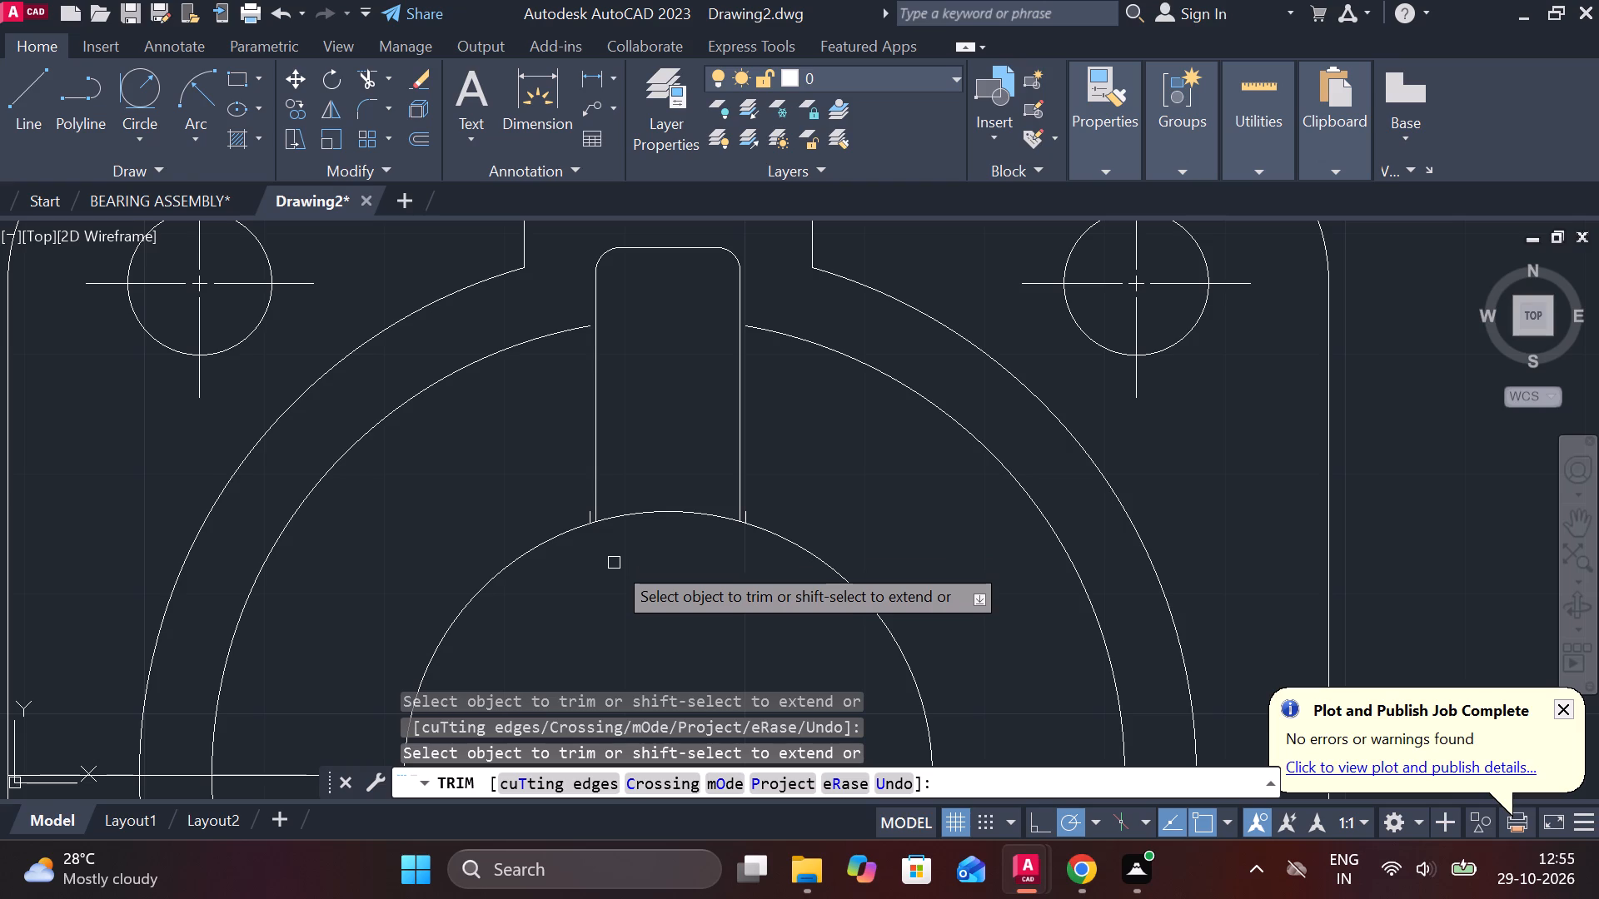
pyautogui.press('Escape')
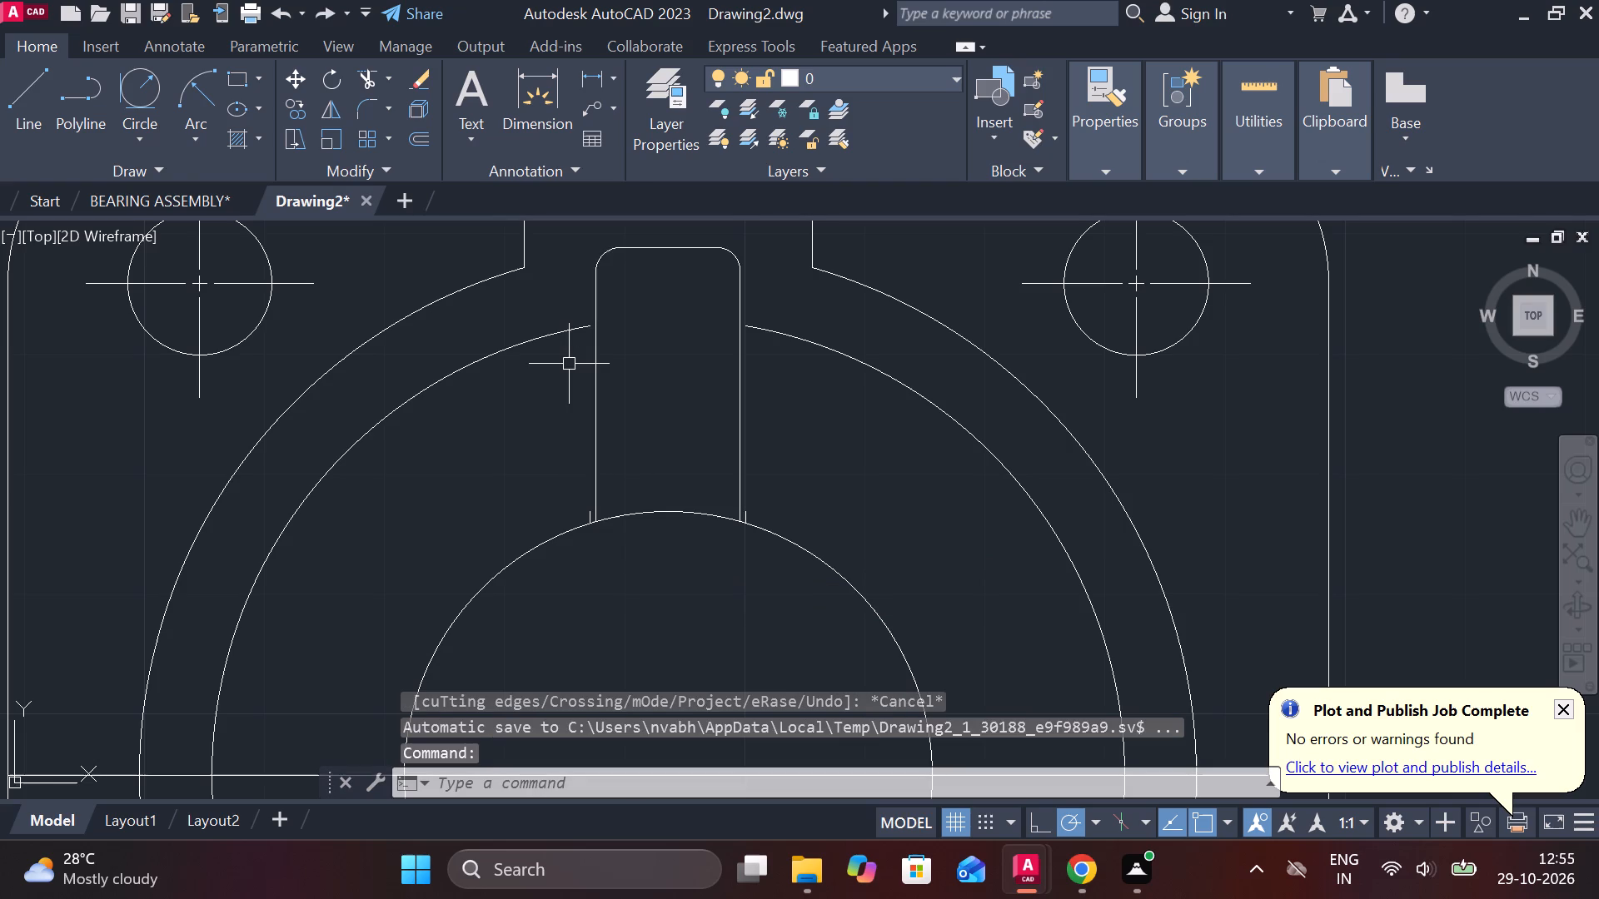
# Extend the upper ends of the two middle circle arcs to the rectangle's long sides.
pyautogui.write('EX')
pyautogui.press('space')
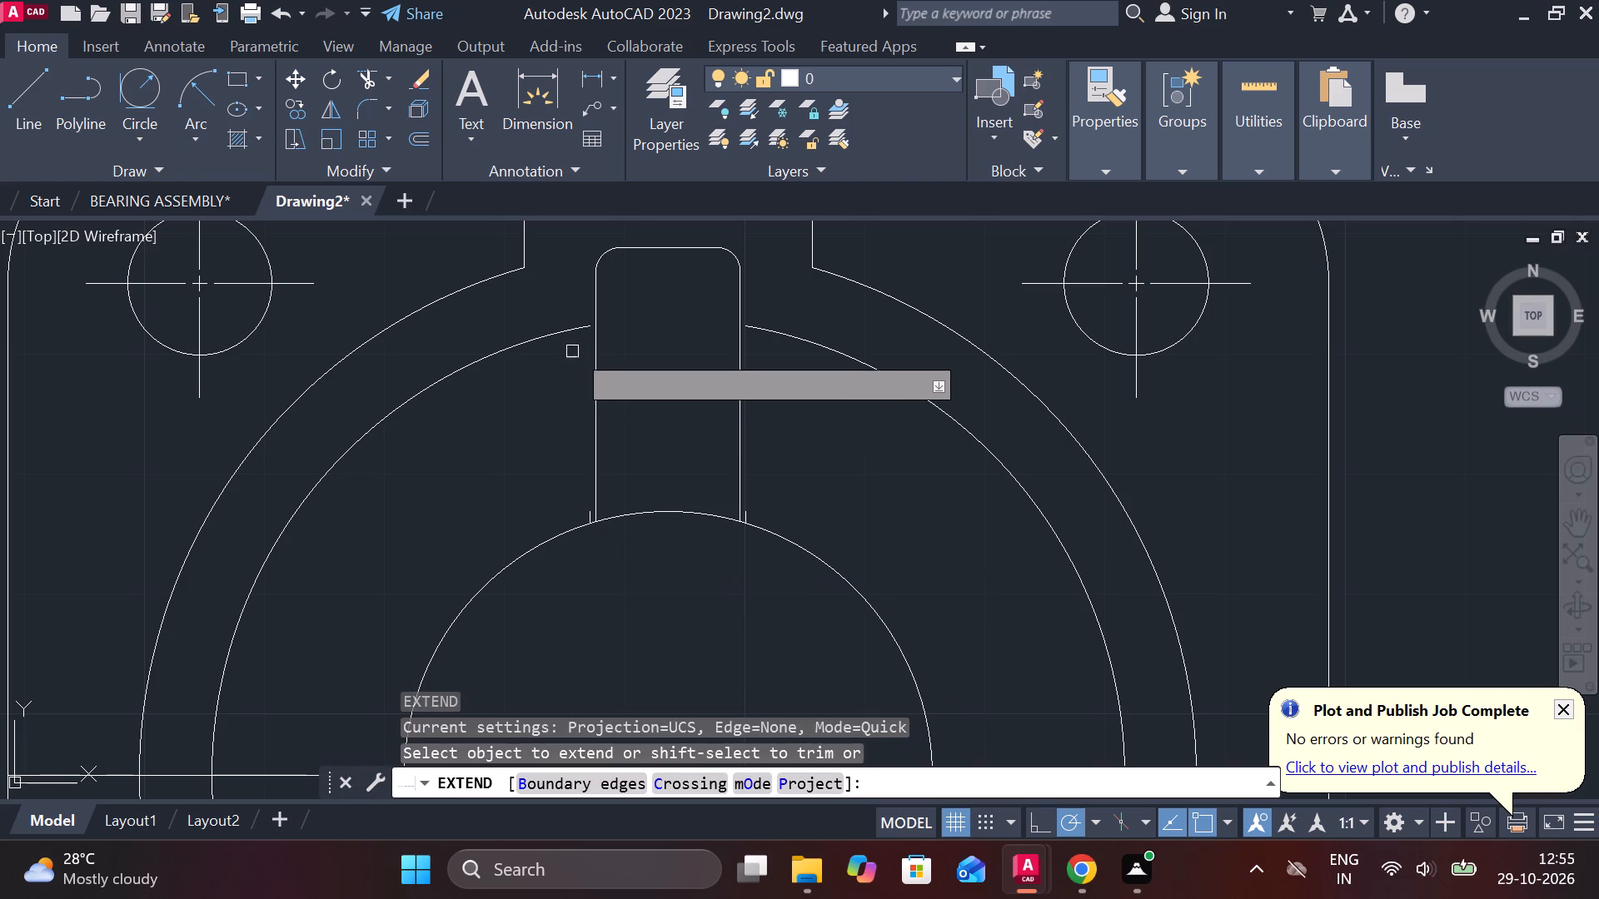
pyautogui.doubleClick(560, 333)
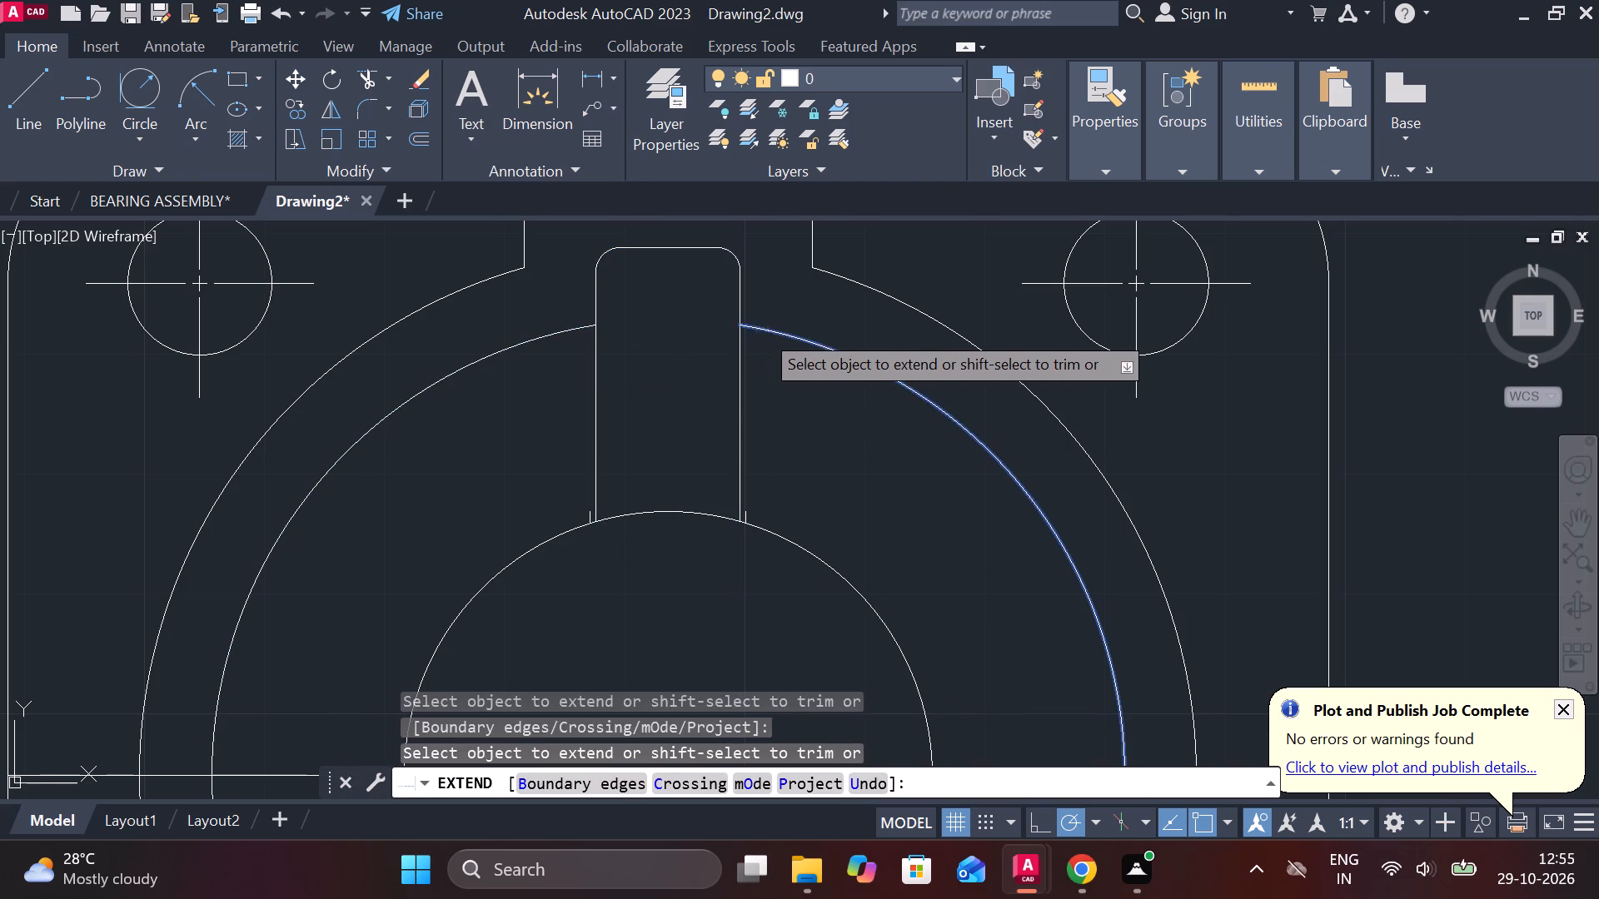
pyautogui.click(761, 330)
pyautogui.press('Escape')
# Draw a slanted line about 16.5 long from the left arc's end on the rectangle to the left offset stub's foot on the inner circle.
pyautogui.scroll(2, 547, 398)
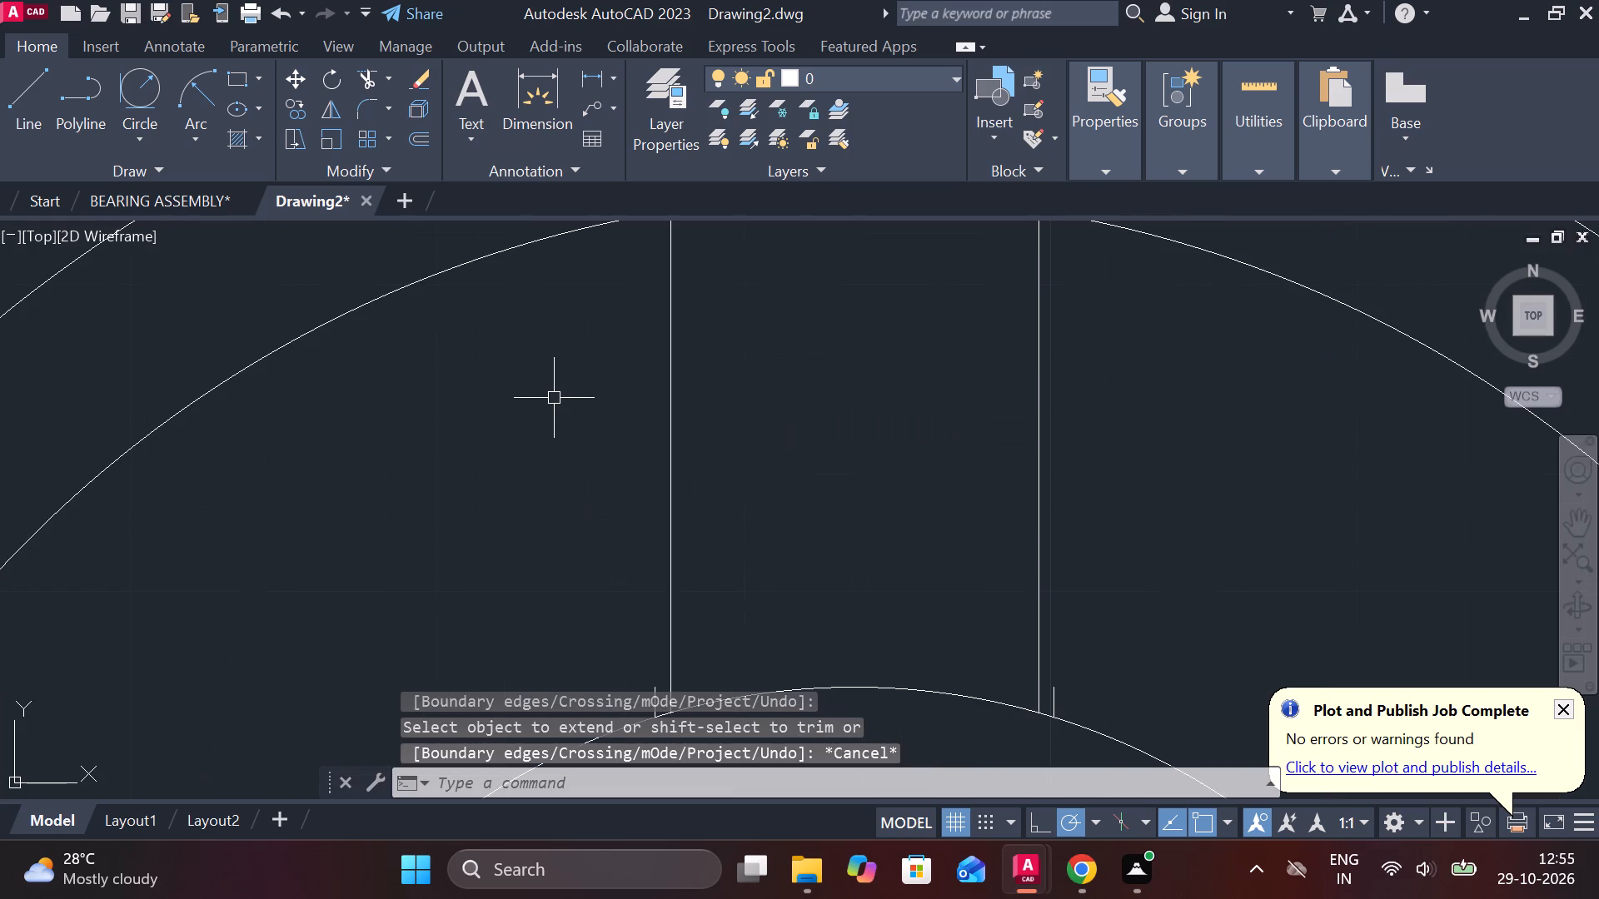
pyautogui.press('l')
pyautogui.press('Return')
pyautogui.moveTo(565, 397); pyautogui.dragTo(595, 479, button='middle')
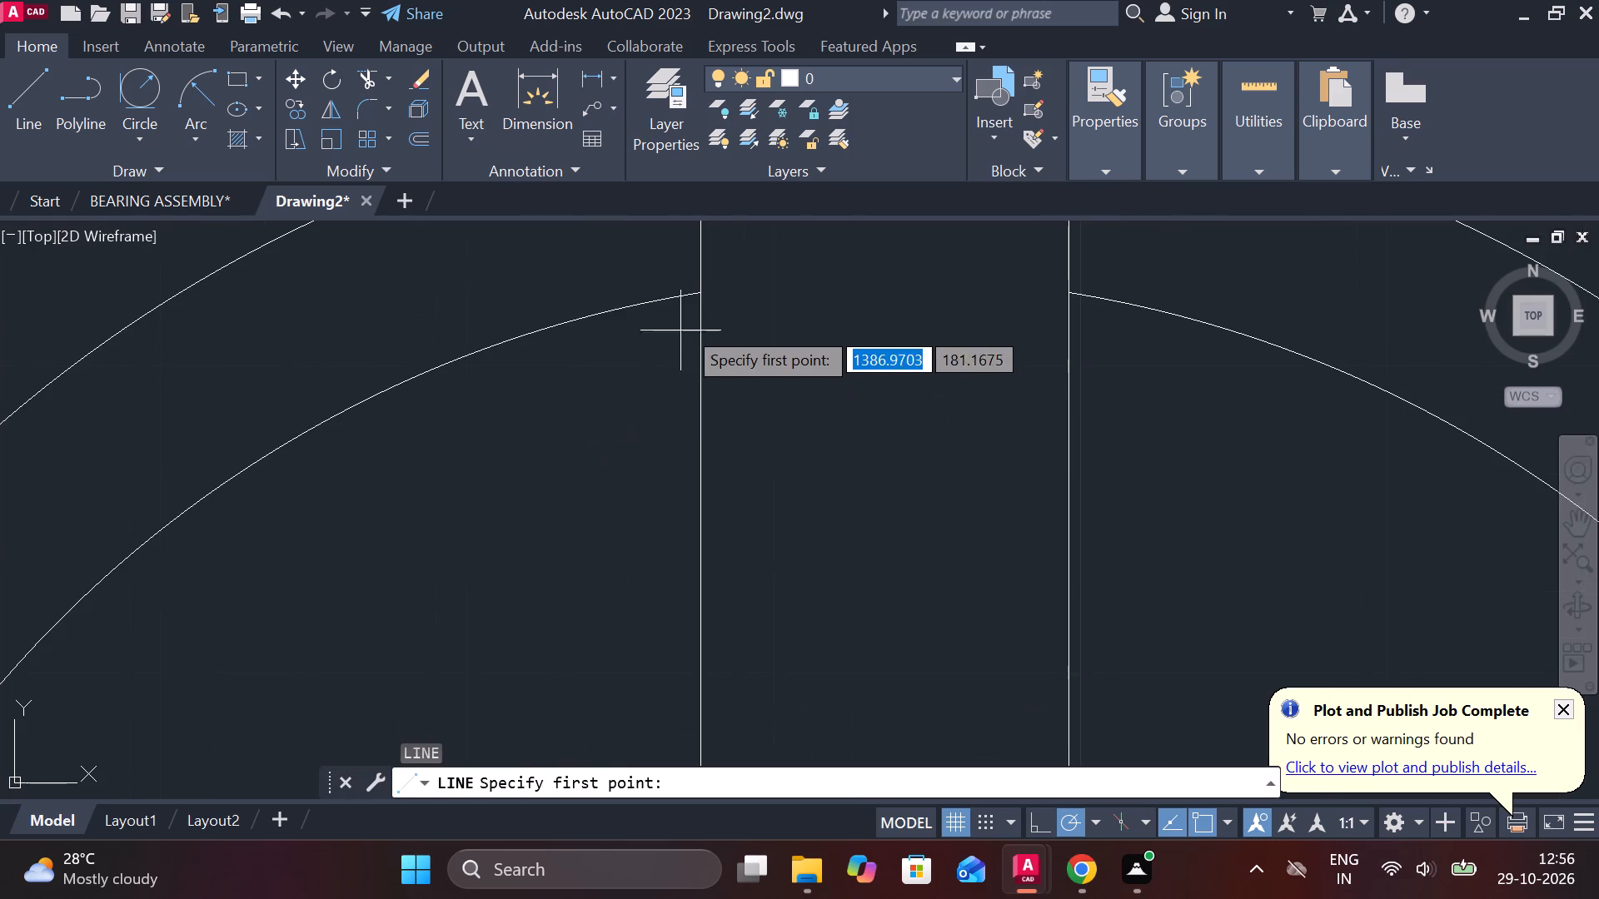
pyautogui.click(693, 300)
pyautogui.scroll(-3, 667, 483)
pyautogui.scroll(3, 664, 575)
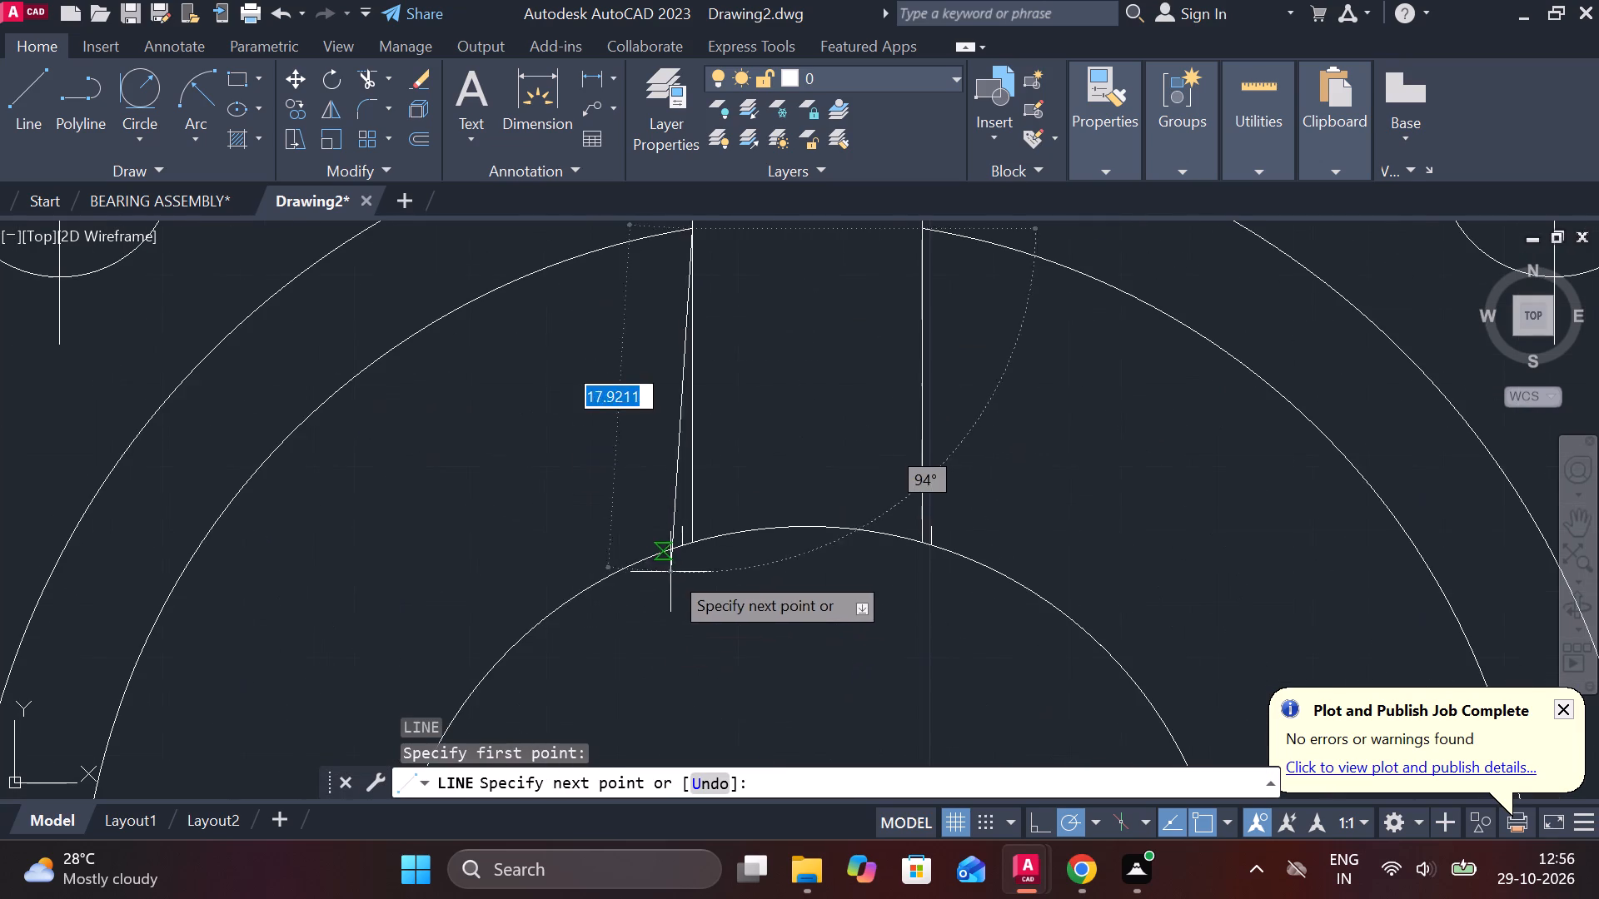
pyautogui.scroll(3, 687, 539)
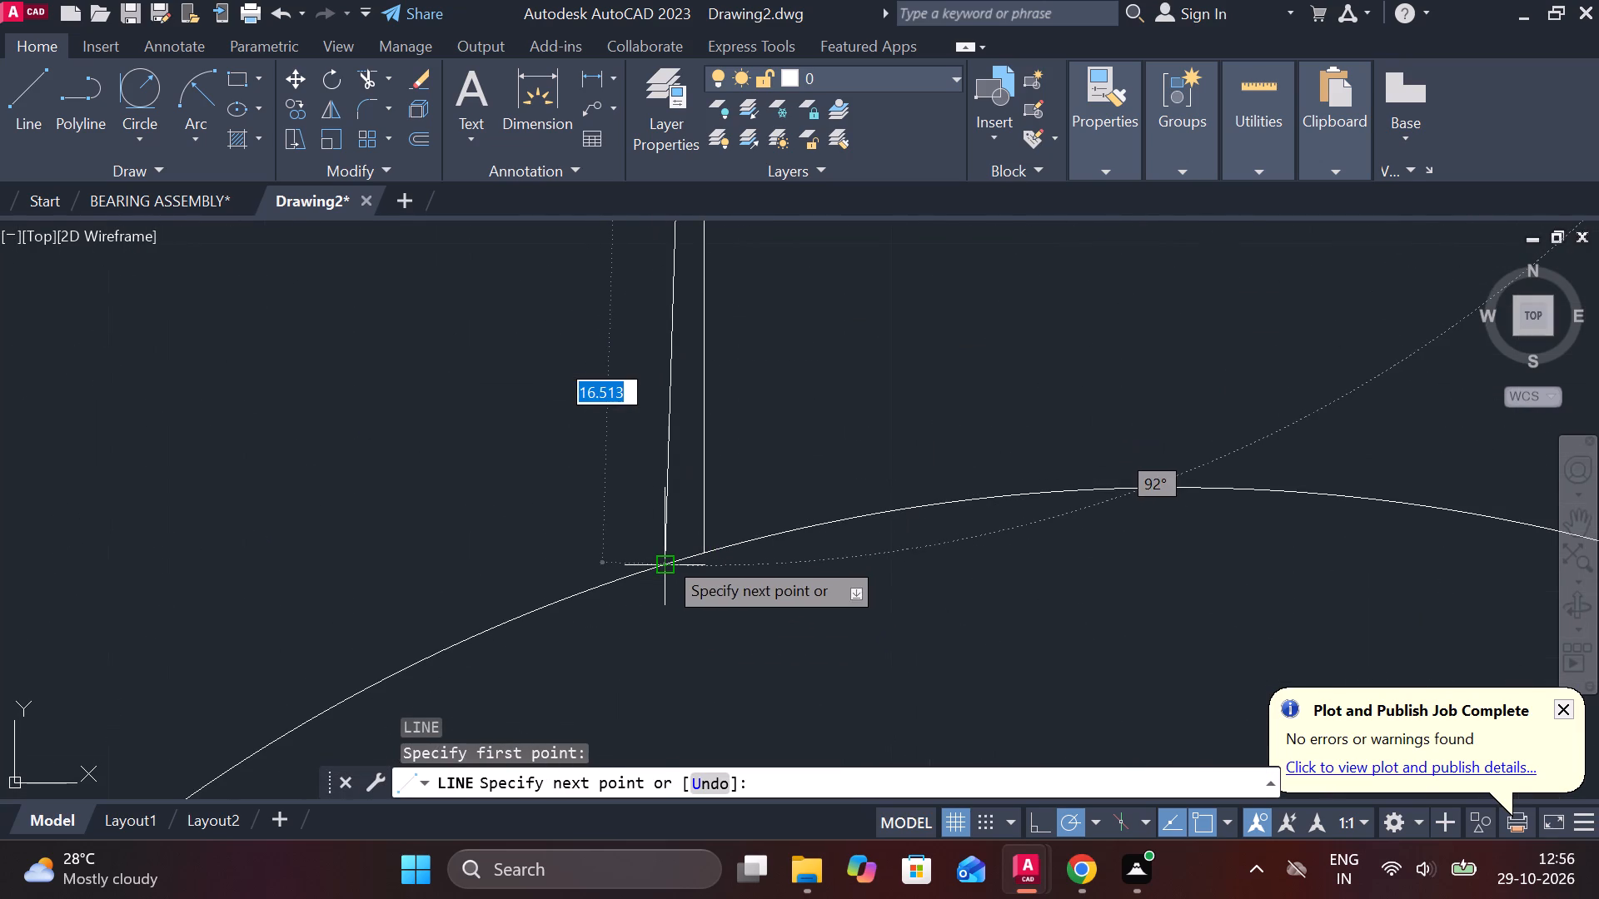
pyautogui.click(665, 557)
pyautogui.press('Escape')
# Erase the leftover left offset stub beside the slanted line at the inner circle.
pyautogui.scroll(4, 667, 491)
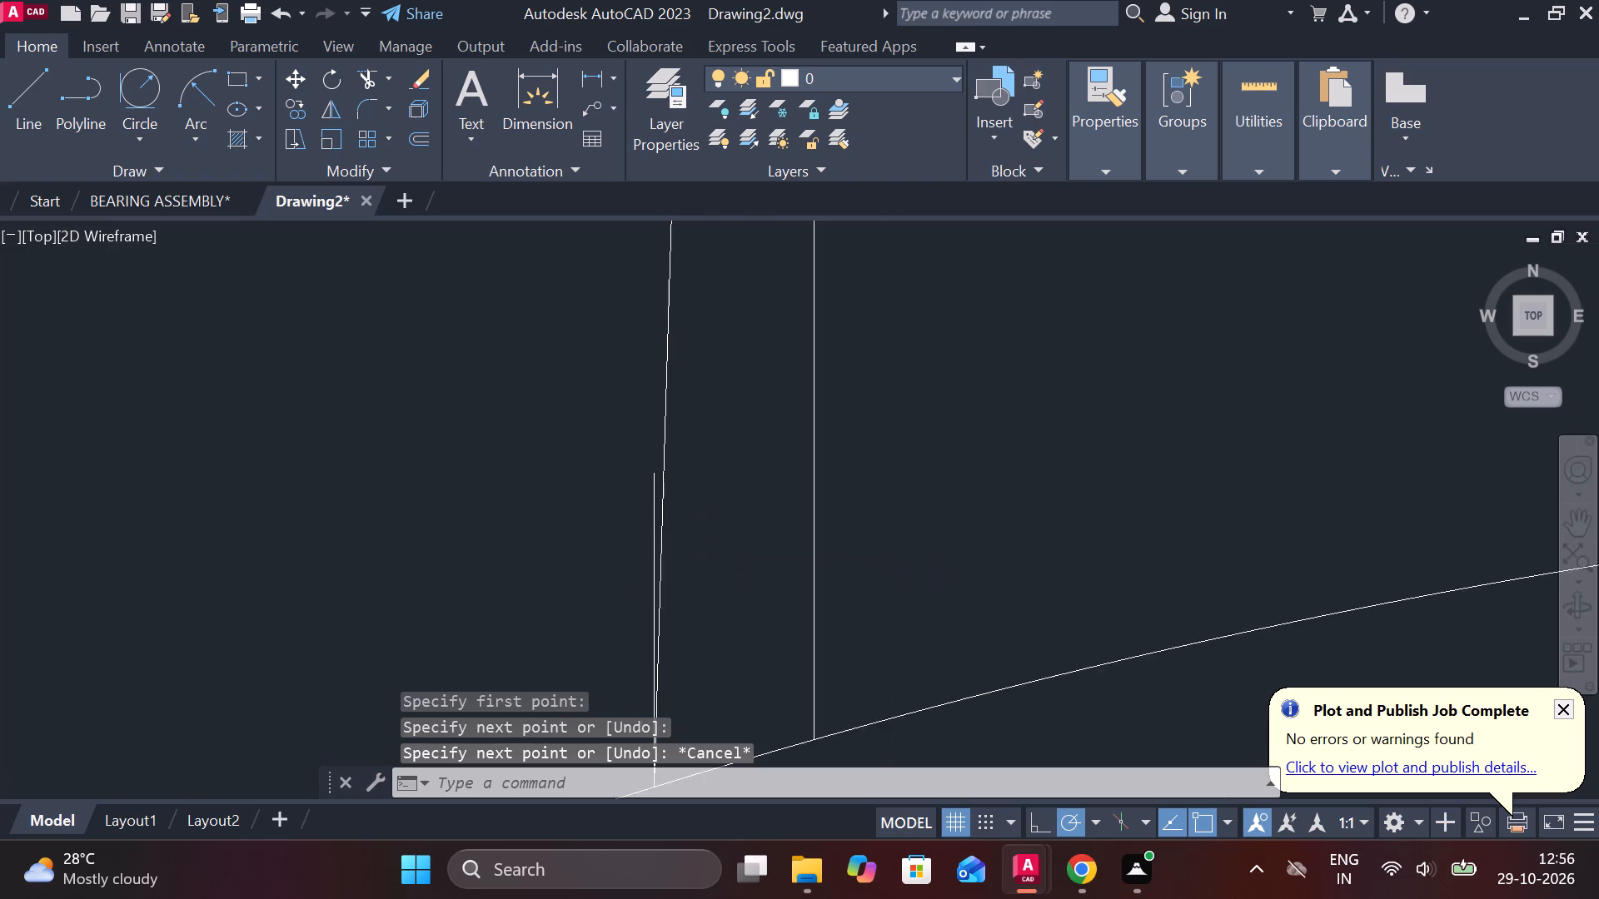
pyautogui.click(631, 491)
pyautogui.click(642, 487)
pyautogui.click(645, 481)
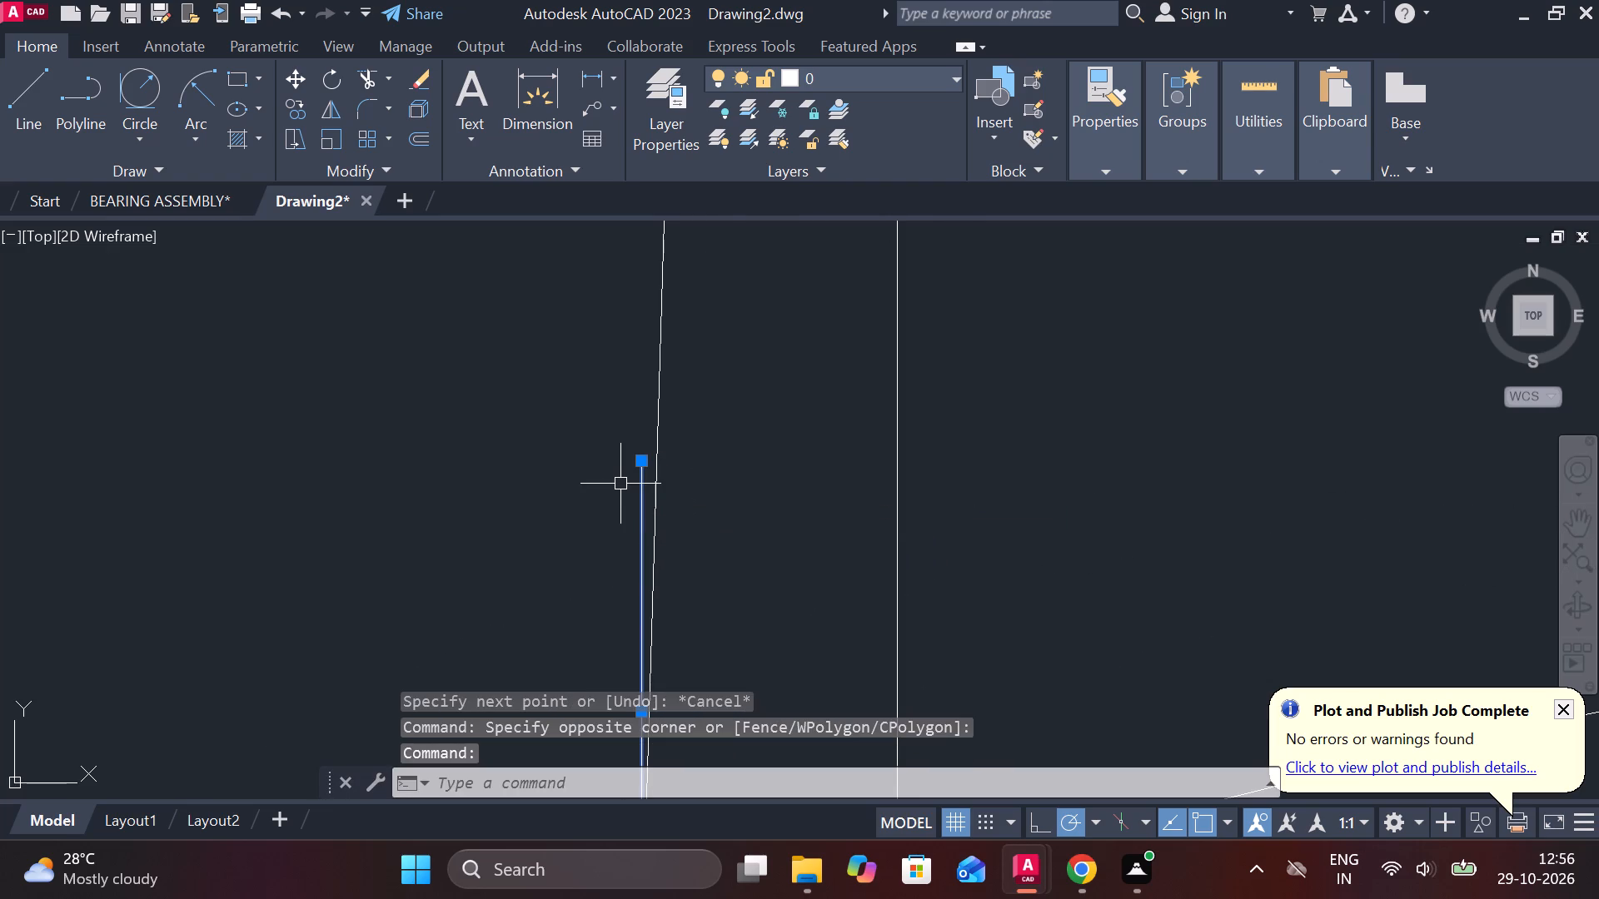
pyautogui.write('E')
pyautogui.press('space')
pyautogui.scroll(-6, 620, 484)
pyautogui.moveTo(725, 544); pyautogui.dragTo(722, 544, button='middle')
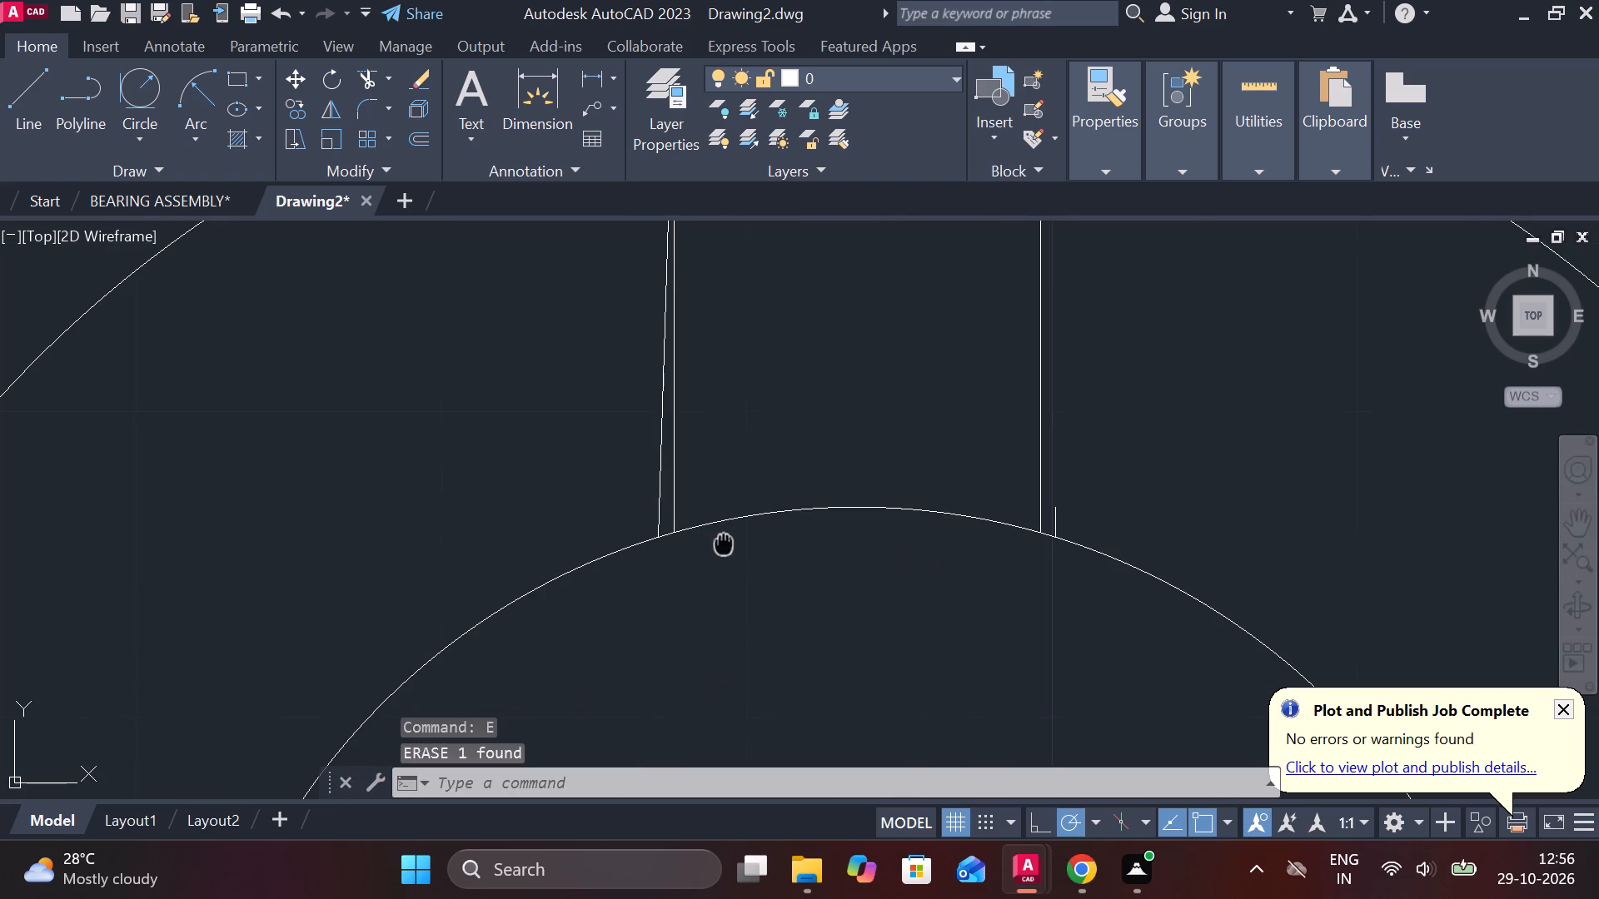
pyautogui.moveTo(722, 544); pyautogui.dragTo(644, 588, button='middle')
pyautogui.scroll(-1, 654, 598)
pyautogui.moveTo(676, 453); pyautogui.dragTo(687, 530, button='middle')
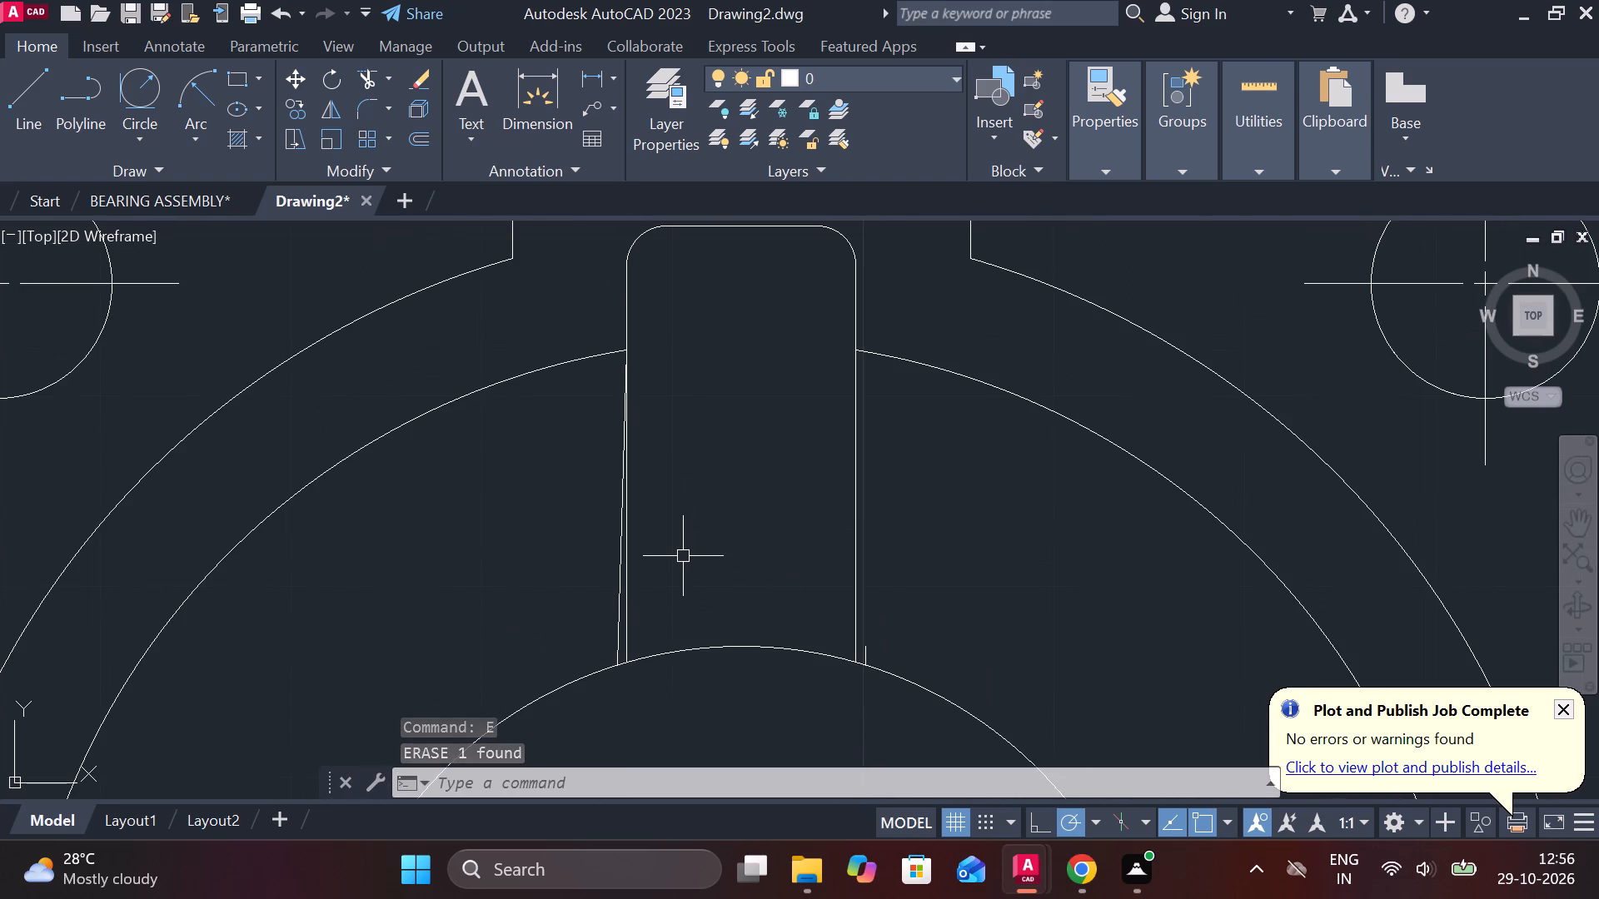
# Trim the rectangle's left long side beside the slanted line and the inner circle's arc crossing the upper rib.
pyautogui.write('TR')
pyautogui.press('space')
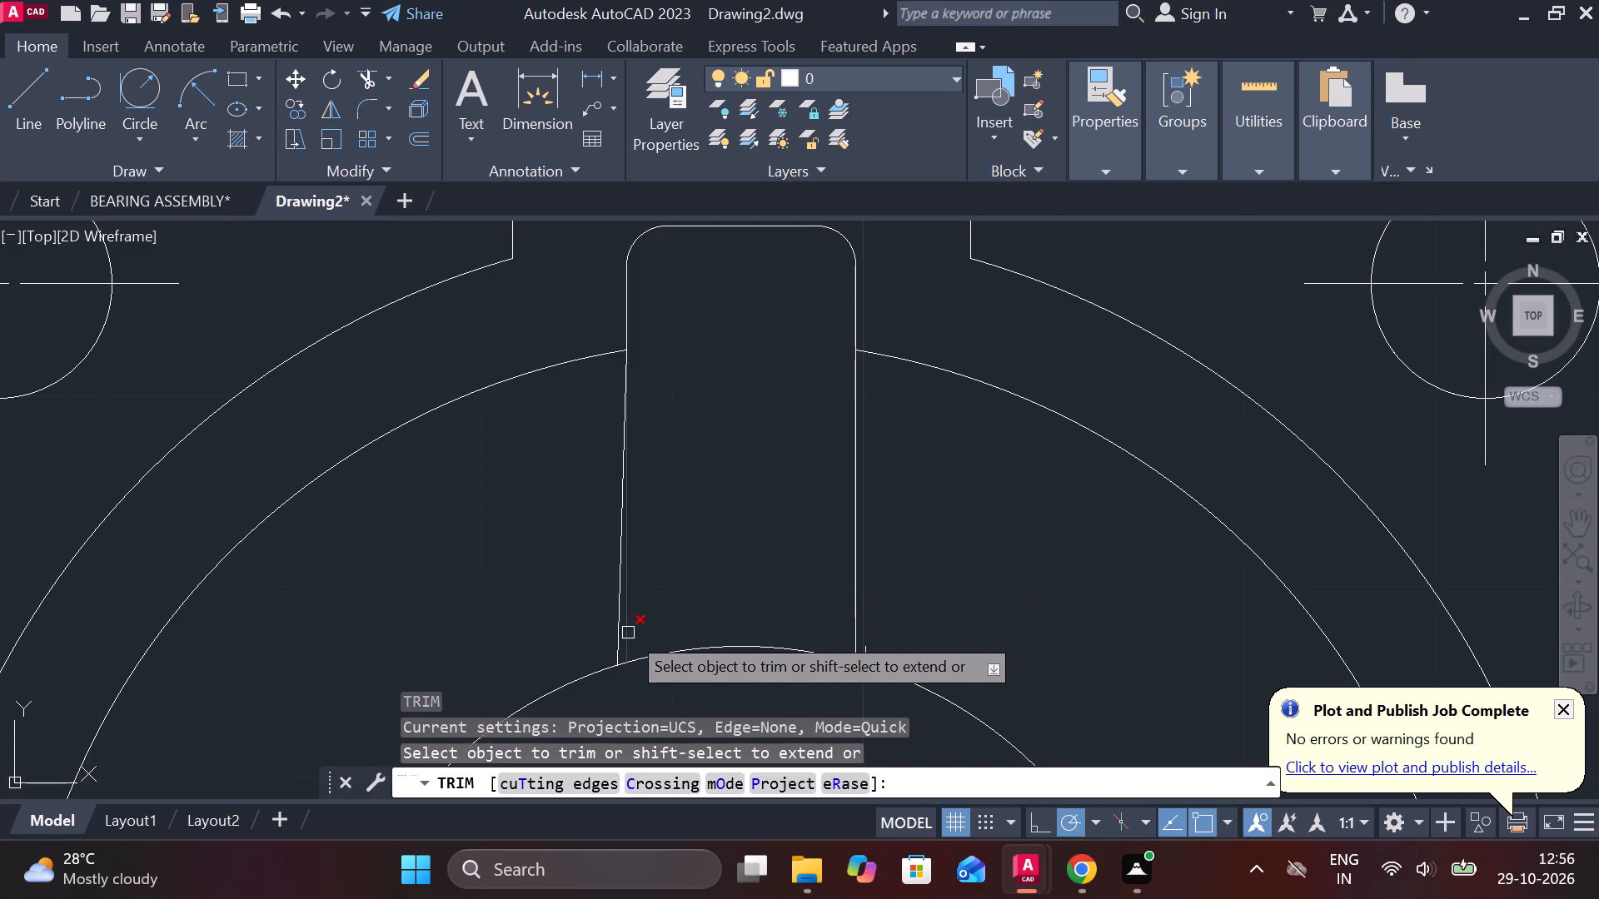
pyautogui.click(628, 633)
pyautogui.click(665, 649)
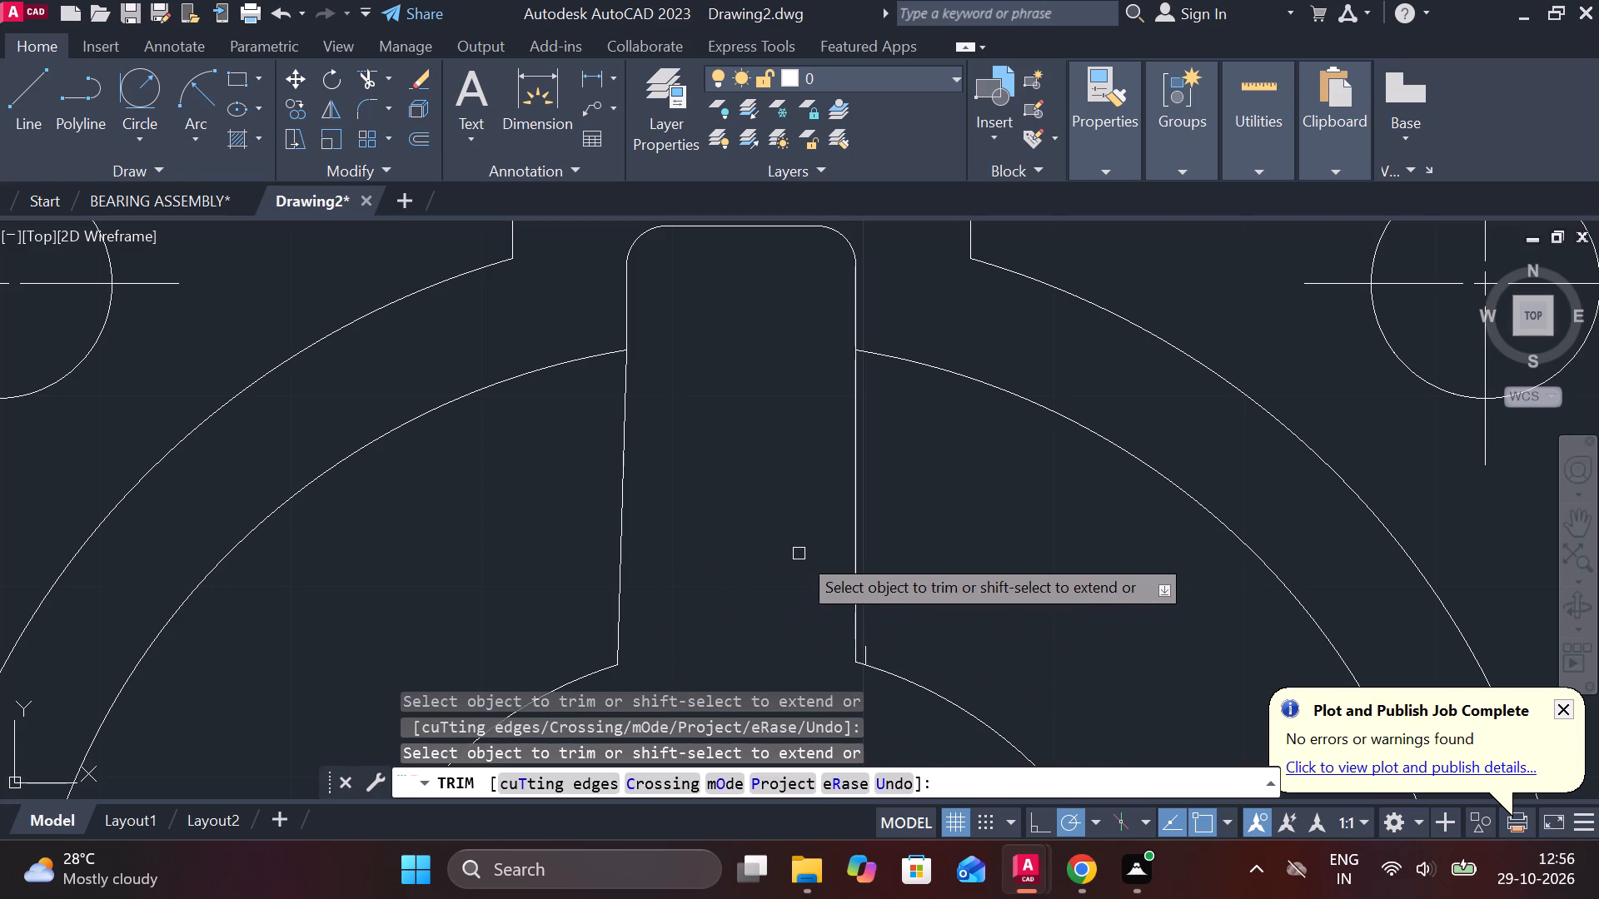
pyautogui.press('Escape')
# Draw a slanted line about 16.5 long from the right offset stub's foot on the inner circle to the right arc's end on the rectangle.
pyautogui.press('l')
pyautogui.press('Return')
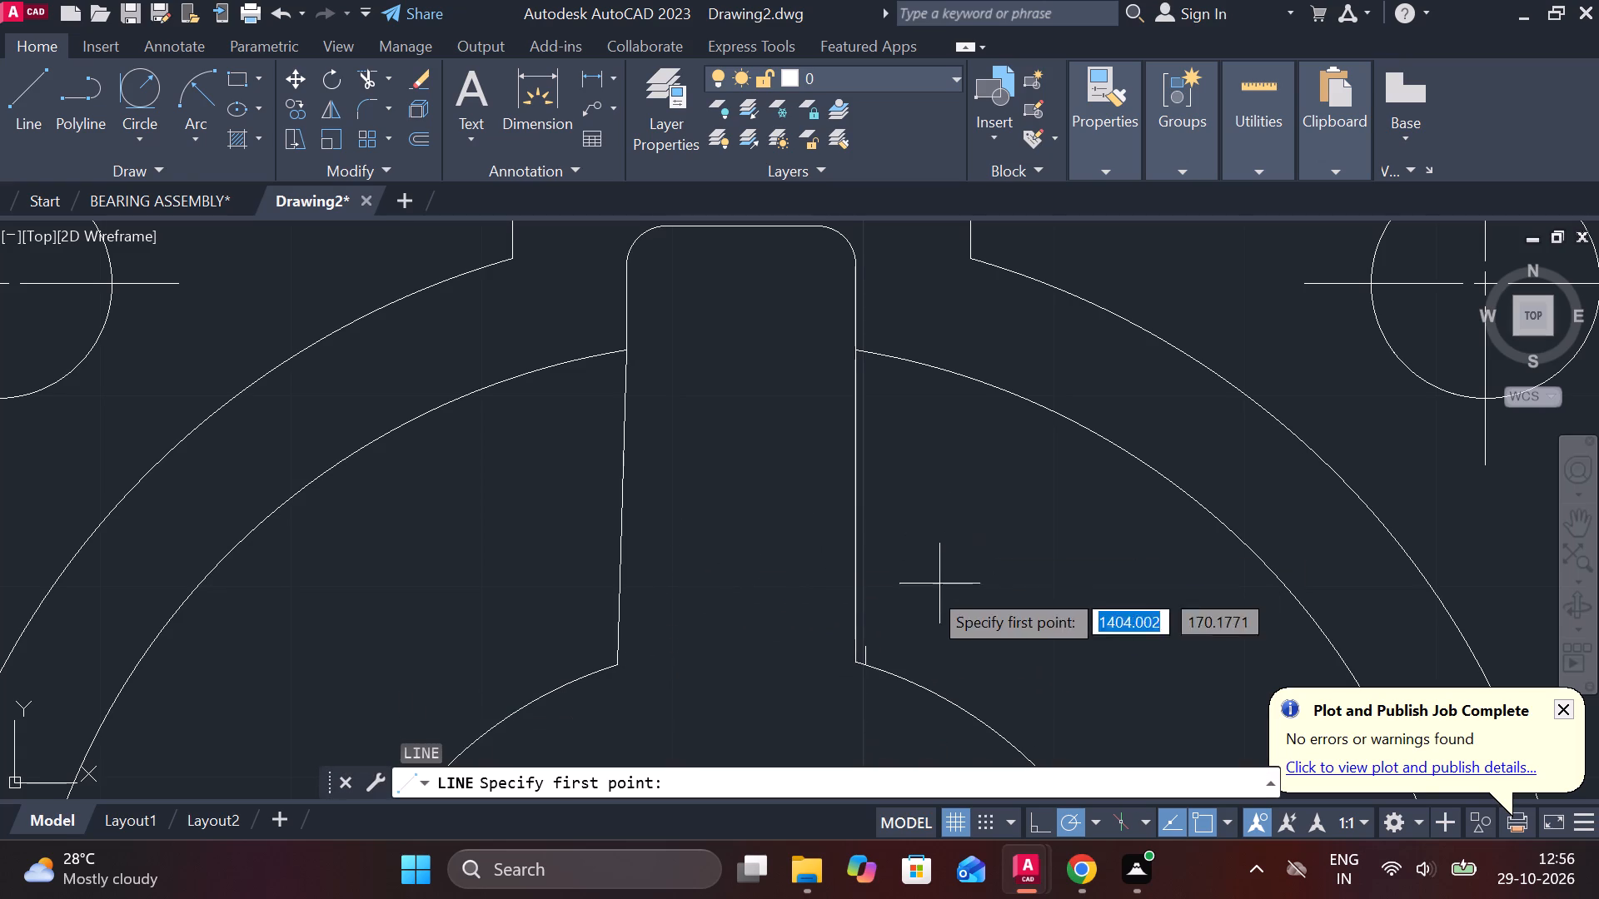
pyautogui.scroll(3, 861, 670)
pyautogui.click(879, 657)
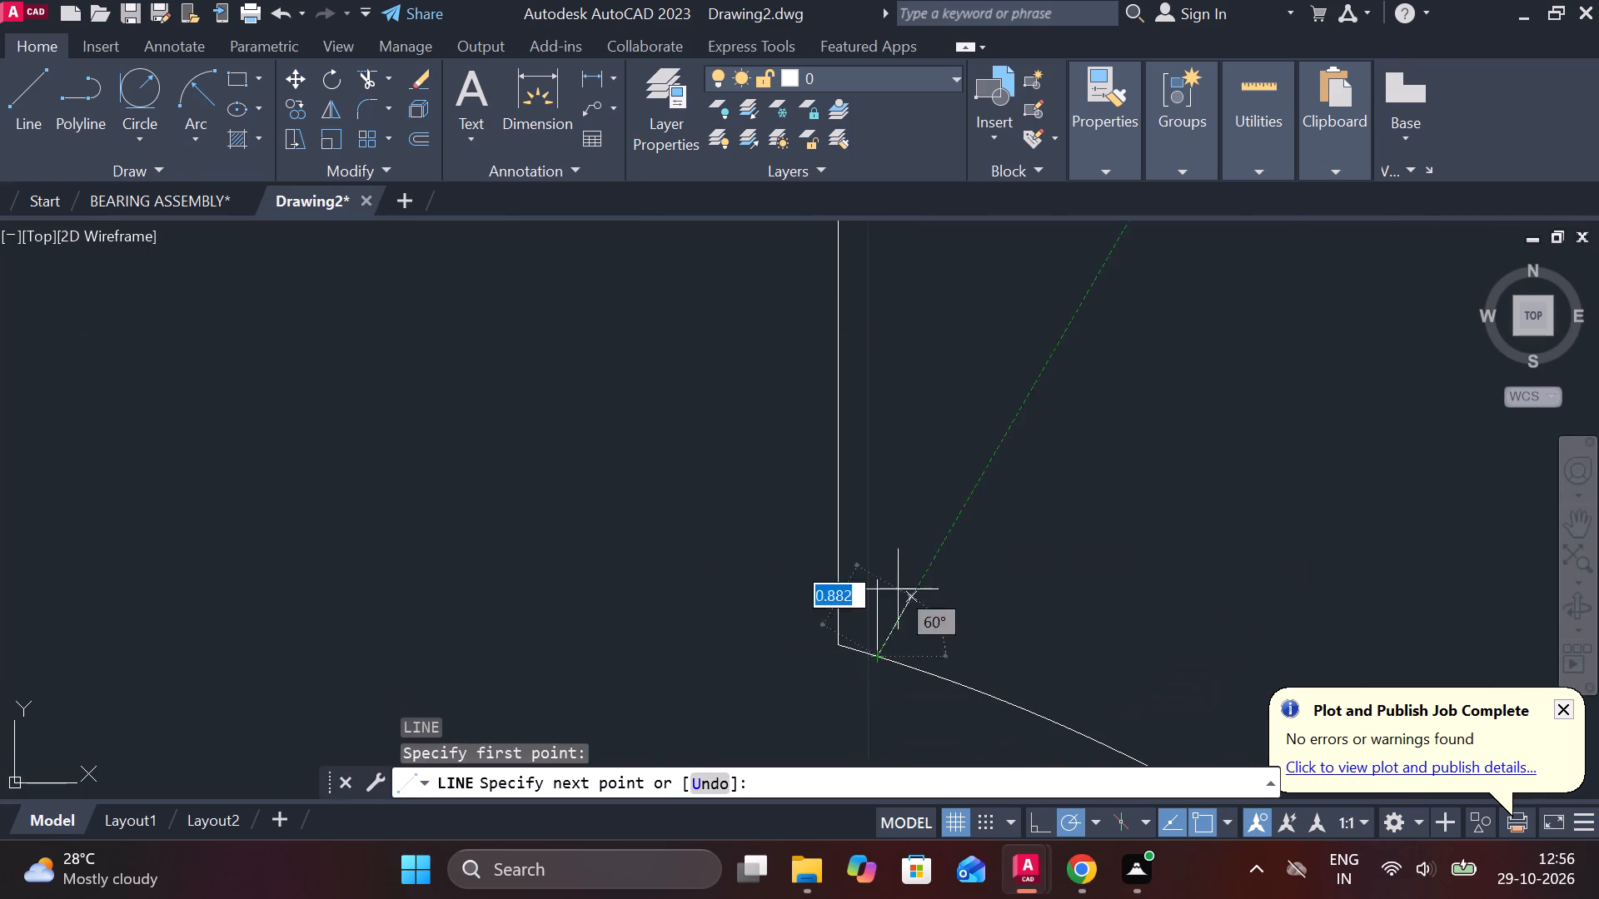
pyautogui.scroll(-2, 900, 524)
pyautogui.moveTo(909, 479); pyautogui.dragTo(900, 743, button='middle')
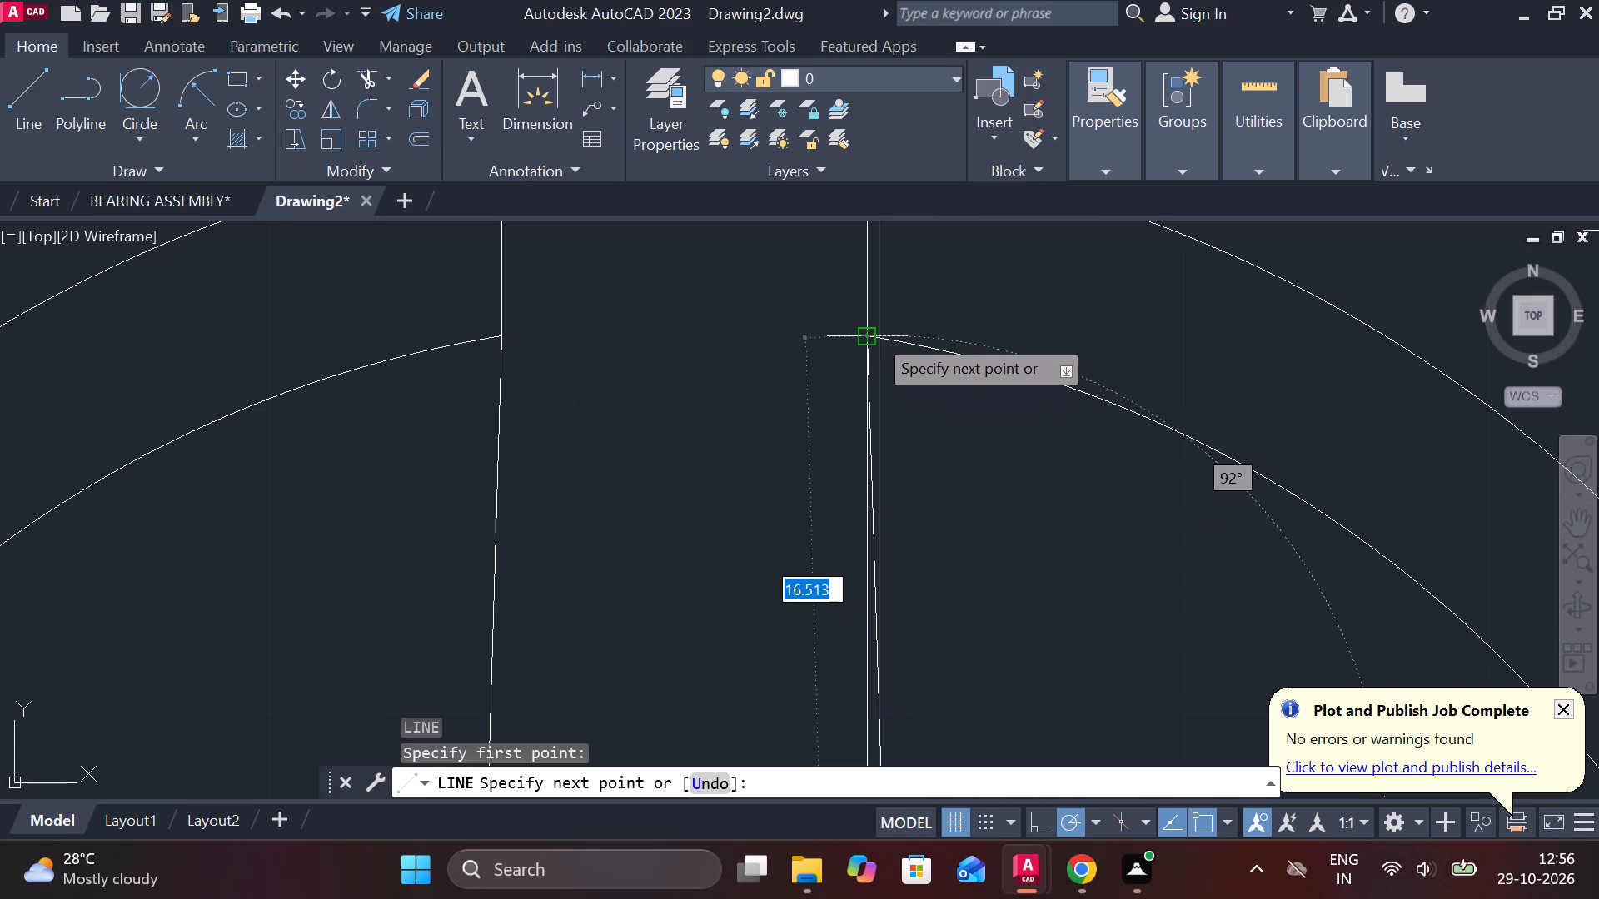
pyautogui.click(874, 335)
pyautogui.scroll(-2, 936, 506)
pyautogui.scroll(2, 946, 622)
pyautogui.moveTo(942, 622); pyautogui.dragTo(928, 622, button='middle')
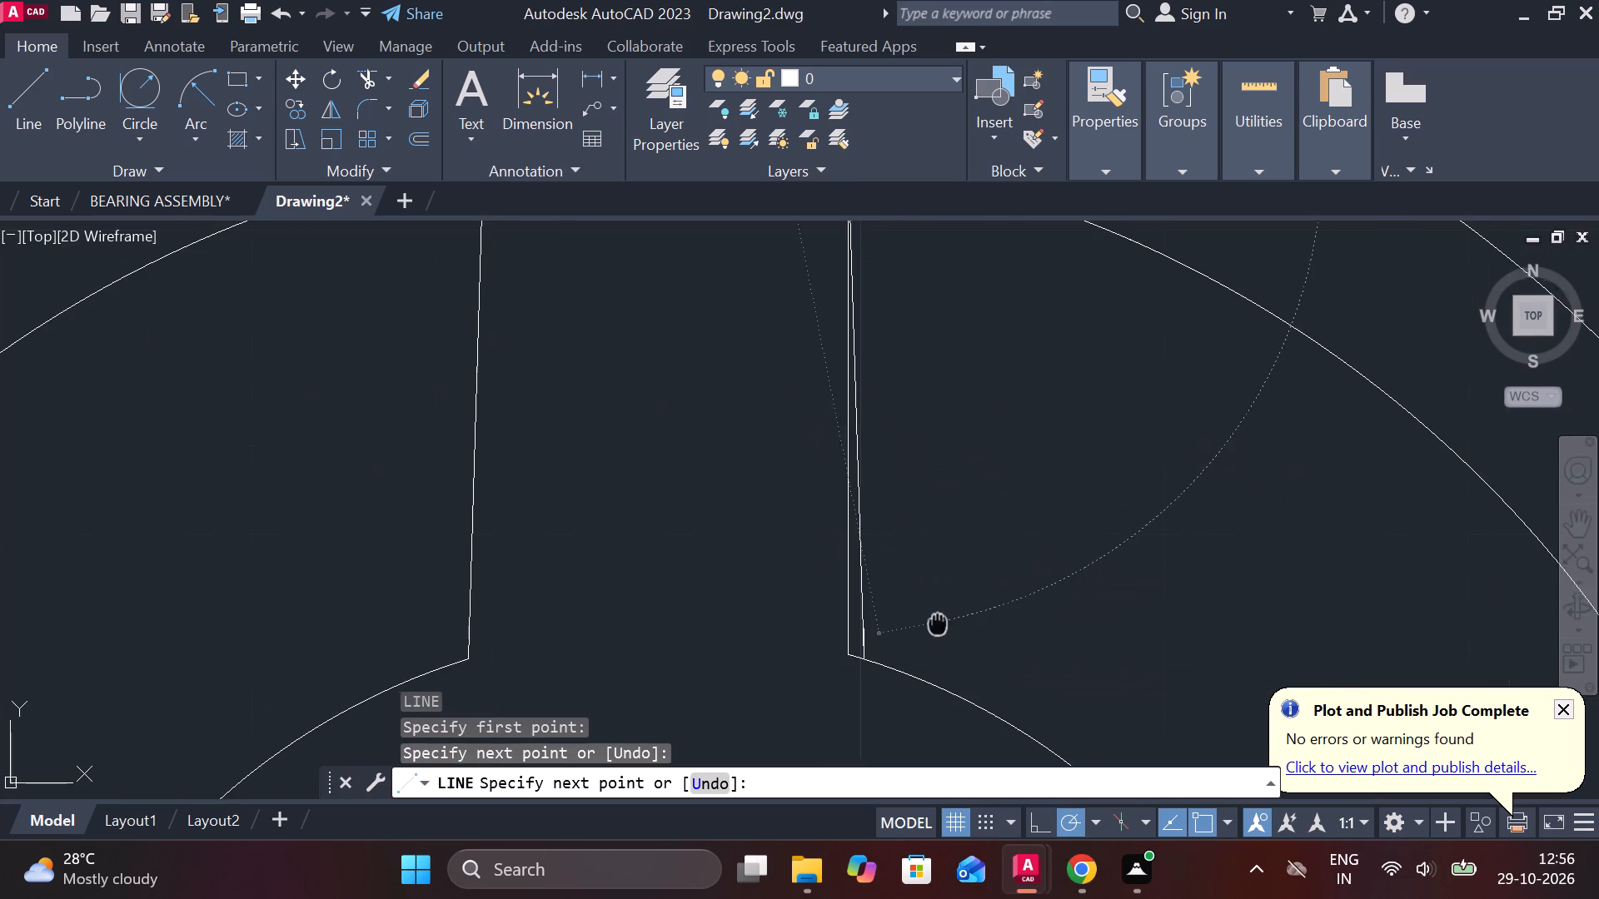
pyautogui.moveTo(928, 622); pyautogui.dragTo(895, 562, button='middle')
pyautogui.scroll(2, 854, 576)
pyautogui.press('Escape')
# Erase the leftover right offset stub beside the new slanted line at the inner circle.
pyautogui.scroll(1, 813, 584)
pyautogui.click(753, 559)
pyautogui.press('r')
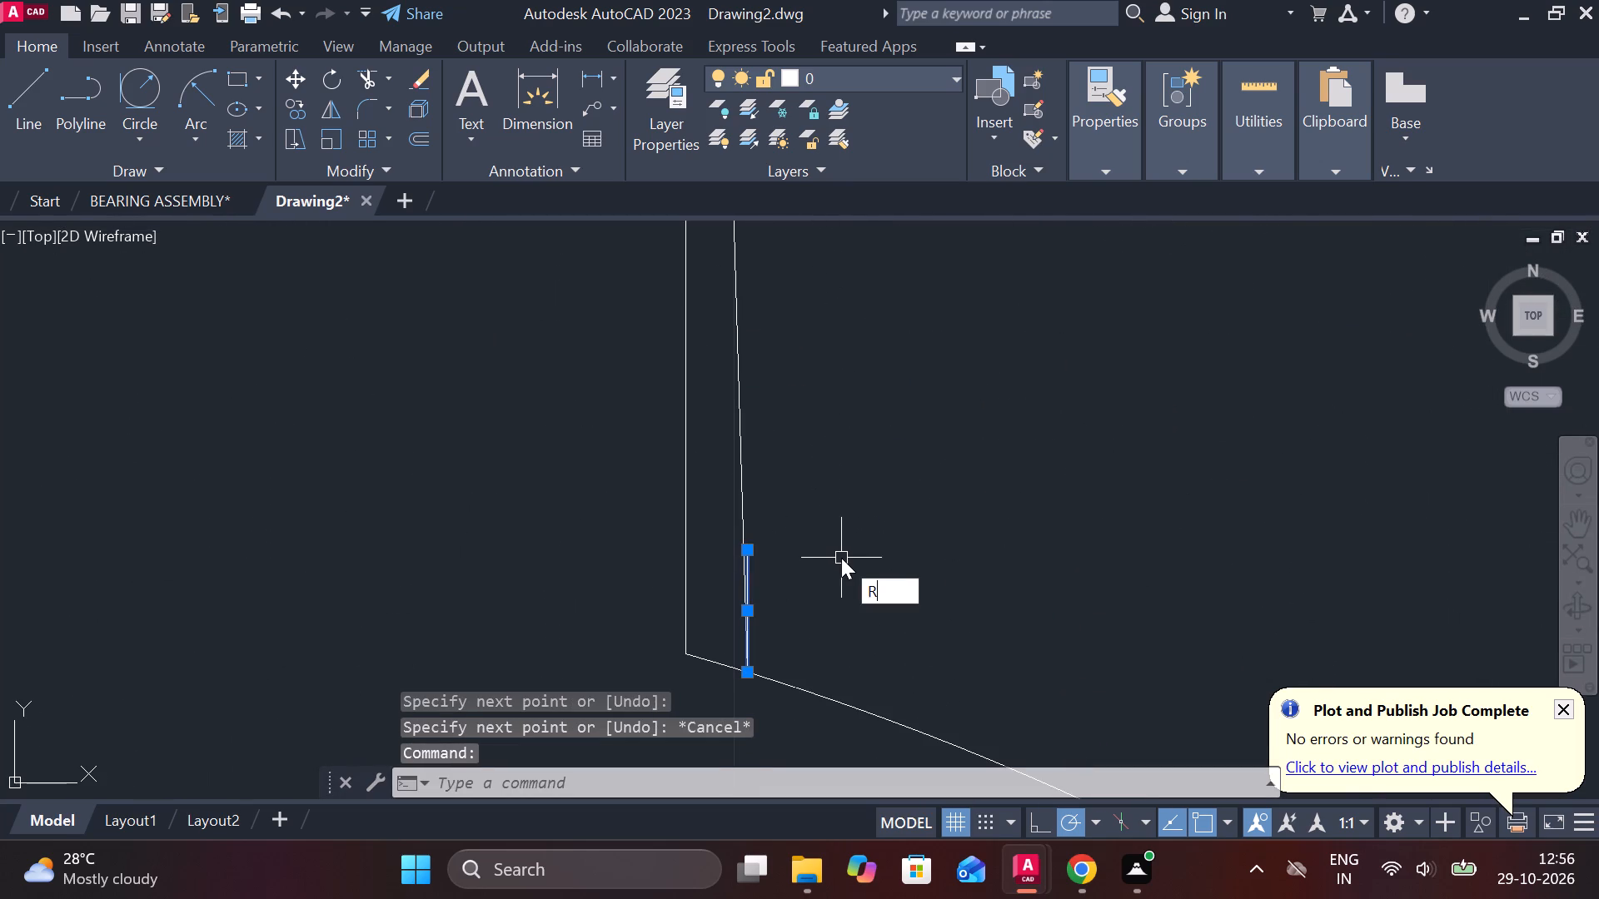
pyautogui.press('BackSpace')
pyautogui.write('E')
pyautogui.press('space')
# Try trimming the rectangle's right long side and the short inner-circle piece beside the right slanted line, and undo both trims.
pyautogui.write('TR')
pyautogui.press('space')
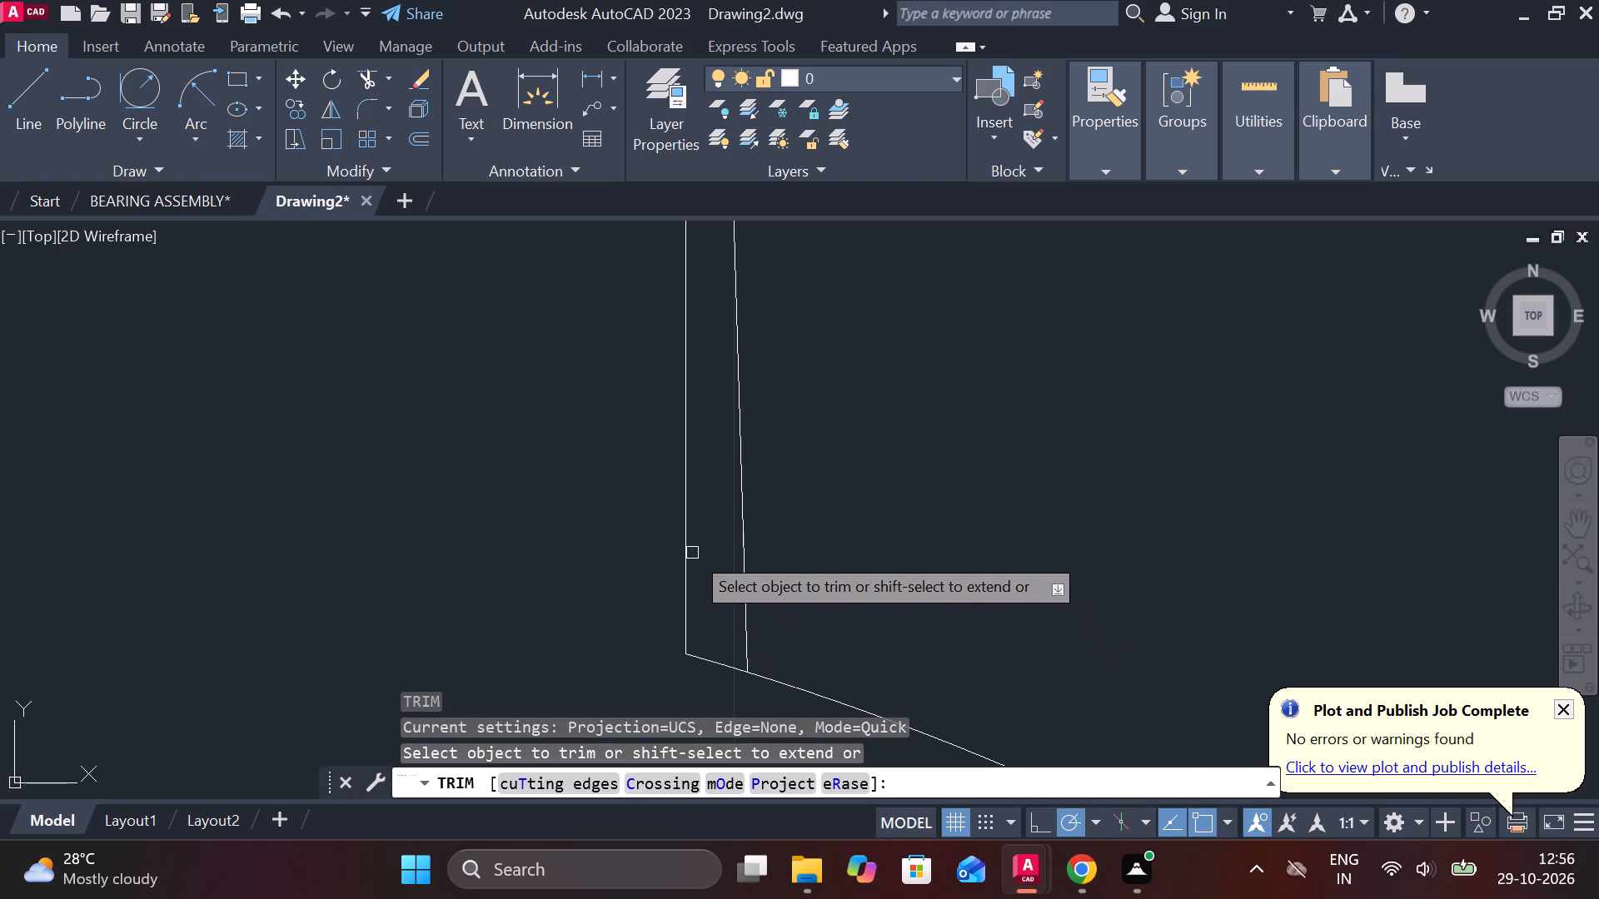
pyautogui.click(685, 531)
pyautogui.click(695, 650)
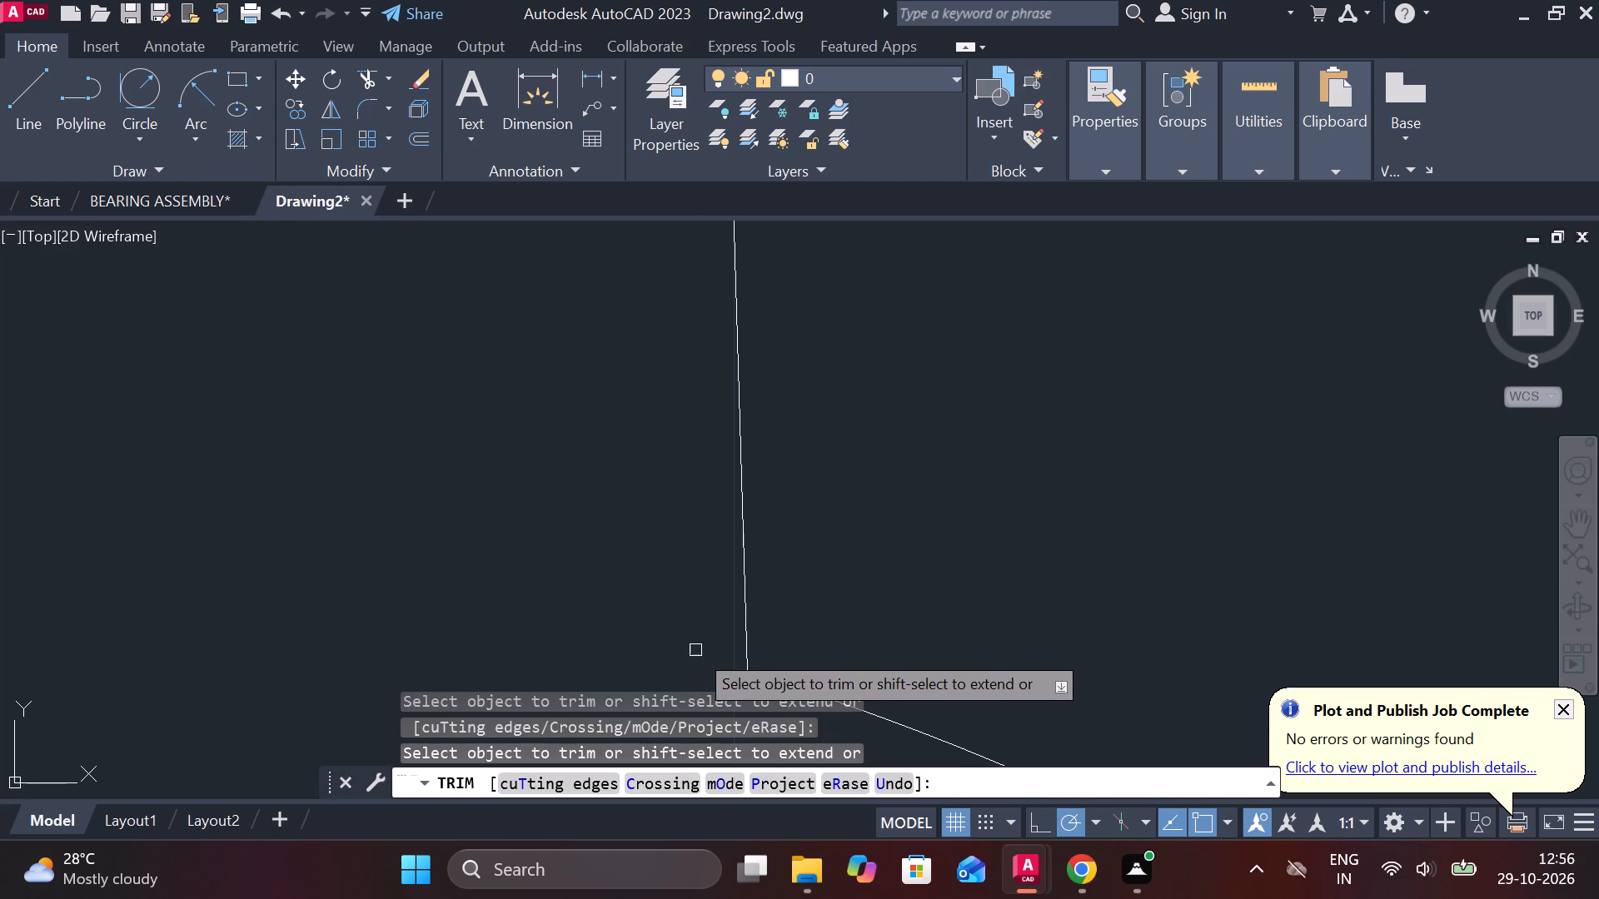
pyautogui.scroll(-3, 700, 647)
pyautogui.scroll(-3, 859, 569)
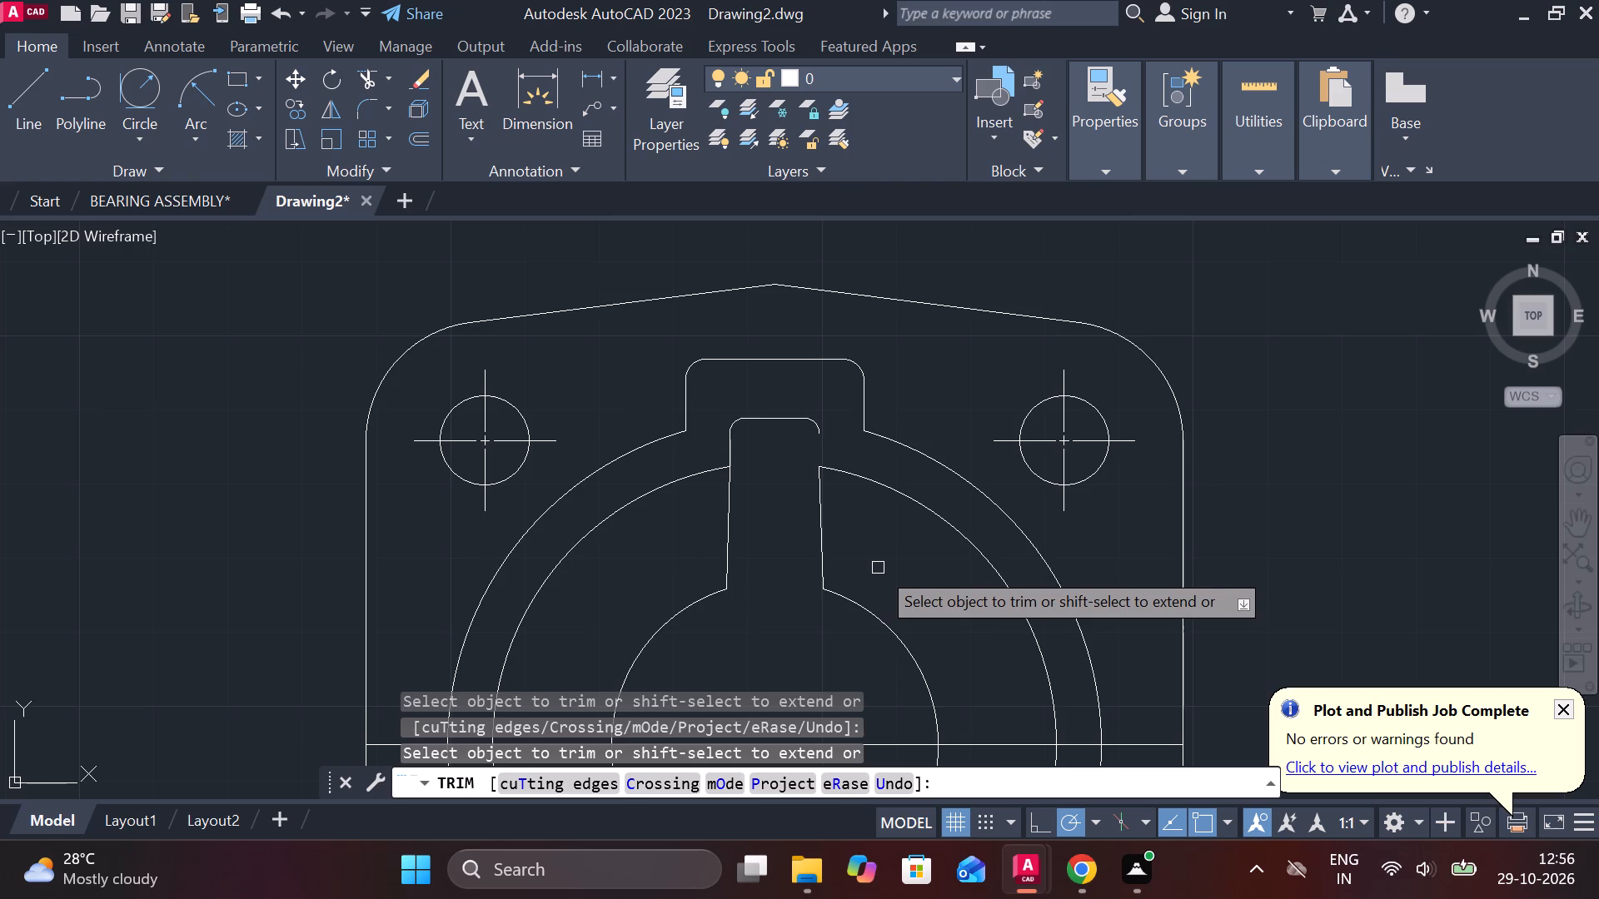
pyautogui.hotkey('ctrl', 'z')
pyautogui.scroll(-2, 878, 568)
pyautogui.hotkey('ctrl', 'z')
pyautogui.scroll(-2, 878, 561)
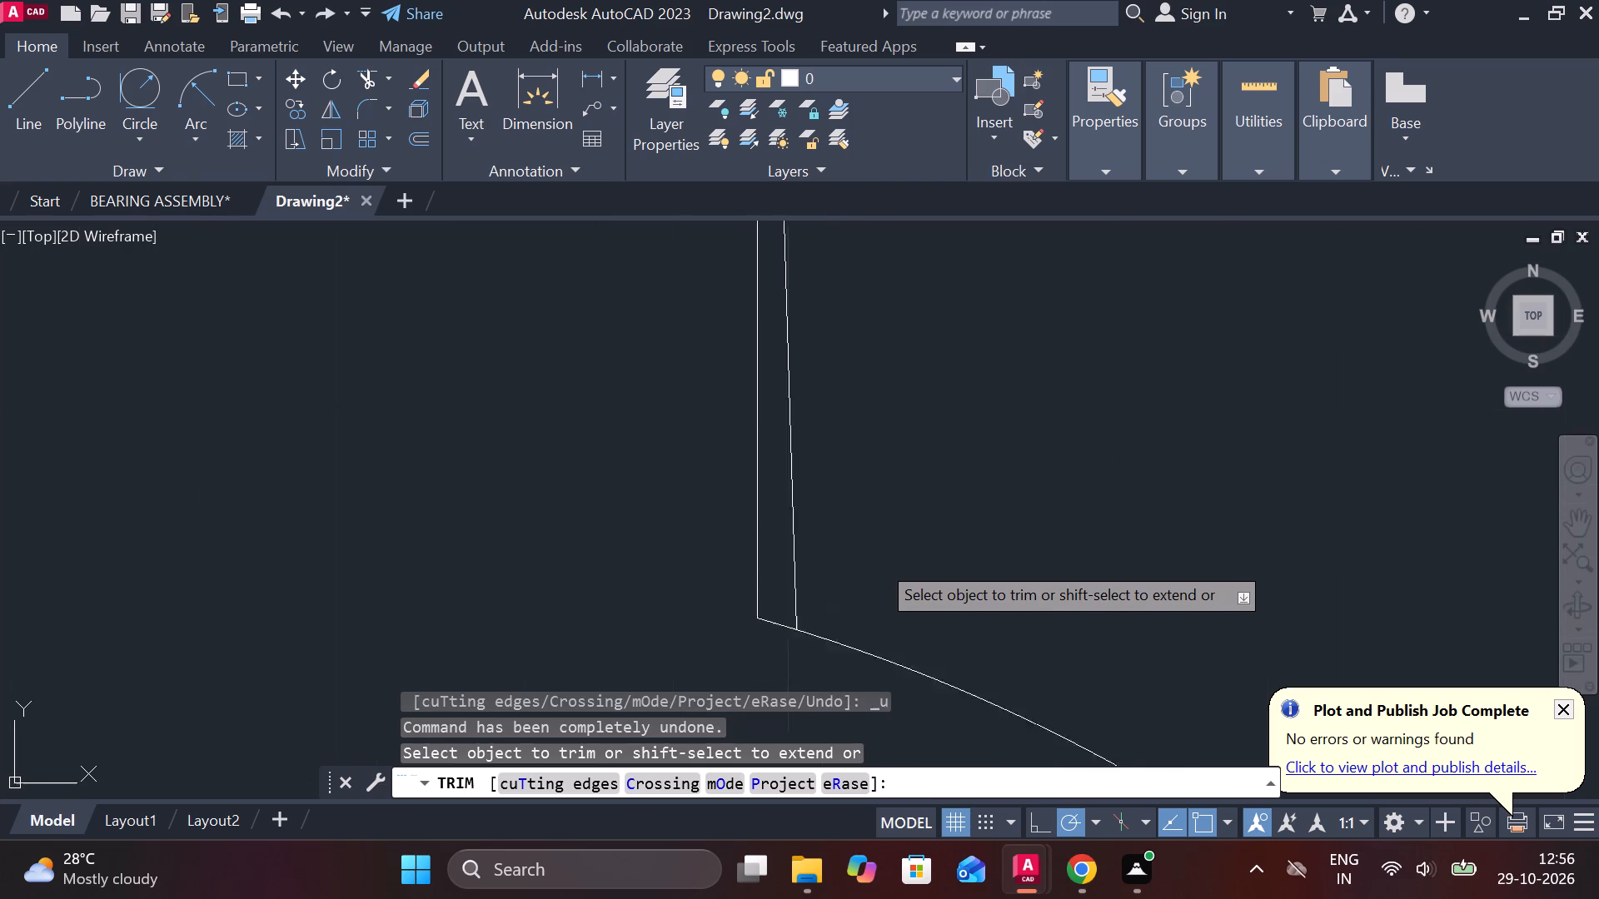
# Trim the rectangle's right long side between the middle and inner circles, plus the short inner-circle piece inside the right slanted line.
pyautogui.scroll(-2, 878, 561)
pyautogui.moveTo(911, 548); pyautogui.dragTo(918, 603, button='middle')
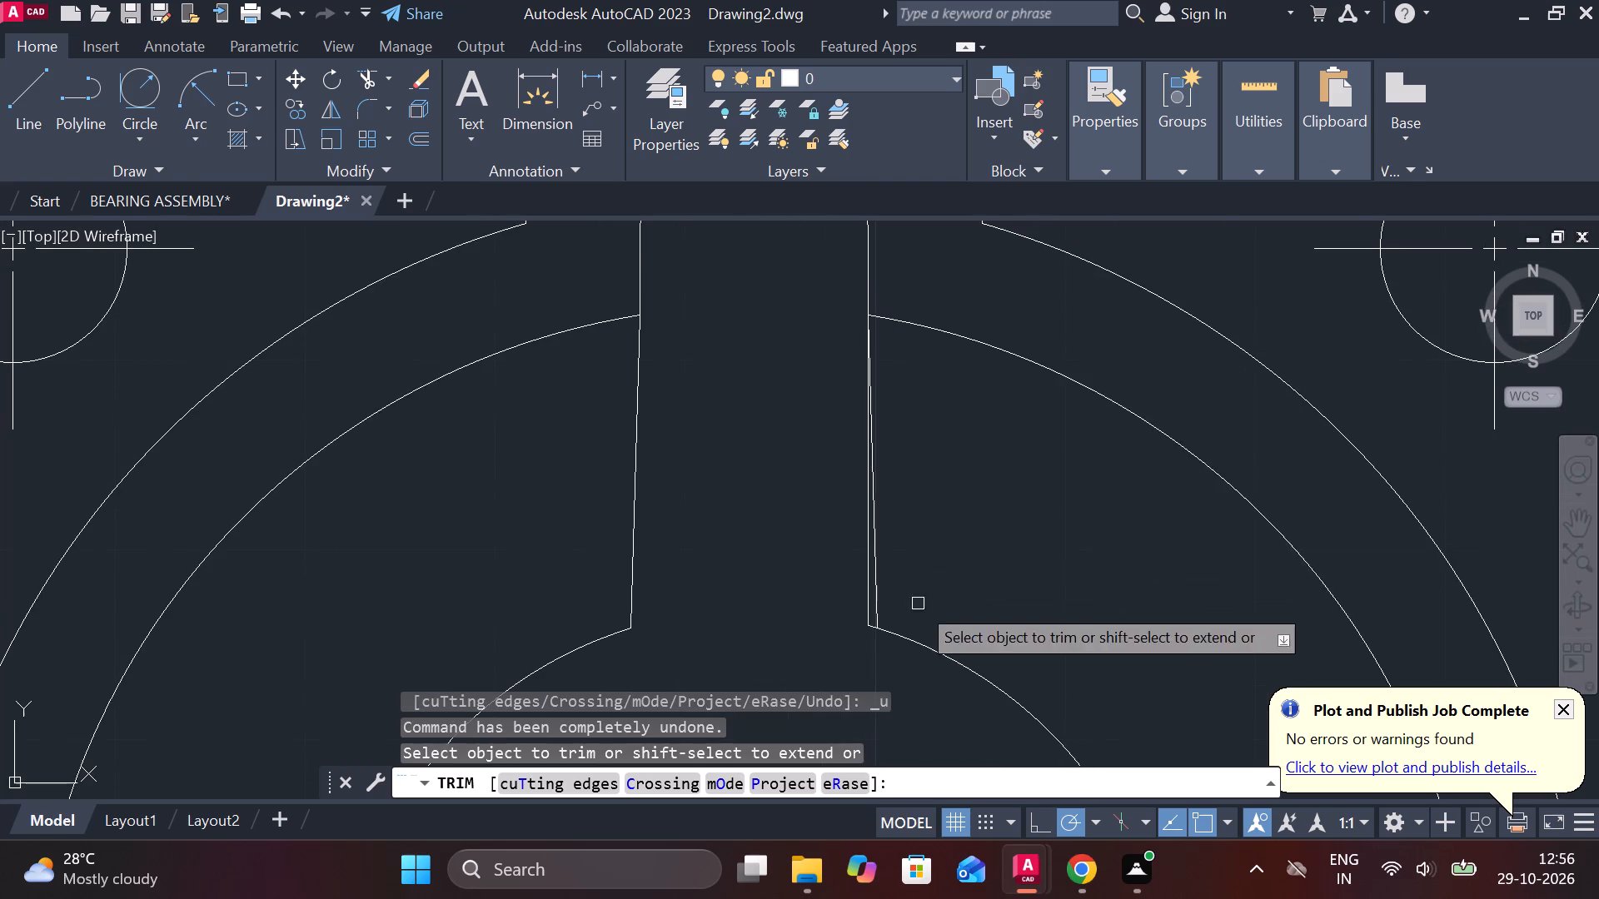
pyautogui.moveTo(925, 458); pyautogui.dragTo(924, 589, button='middle')
pyautogui.scroll(3, 861, 480)
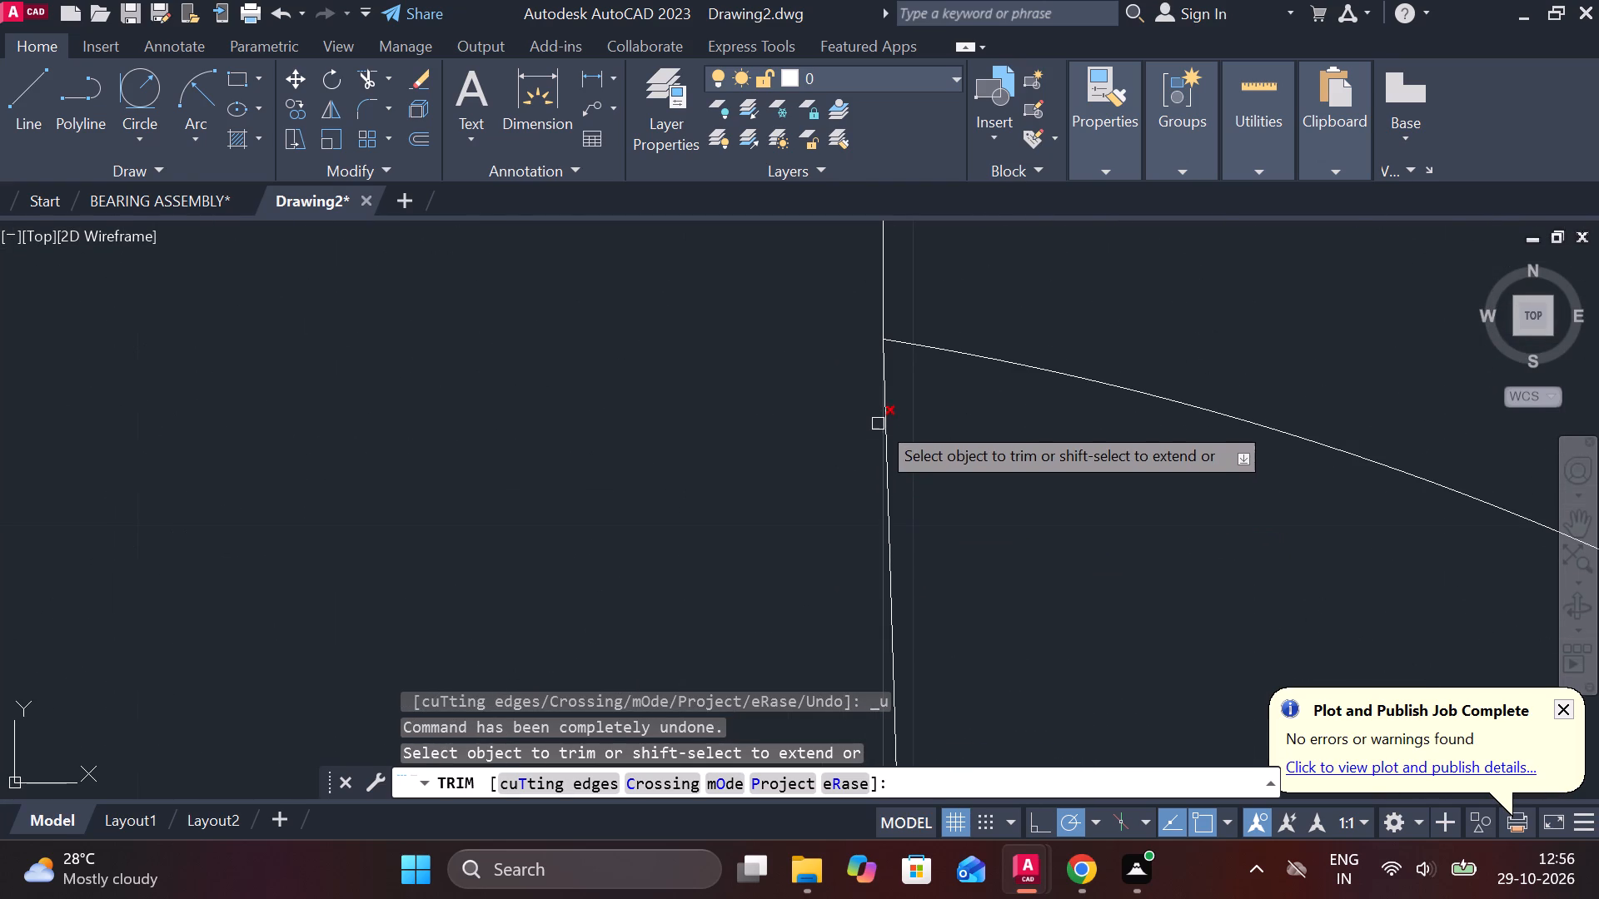
pyautogui.scroll(-2, 934, 449)
pyautogui.scroll(-2, 977, 587)
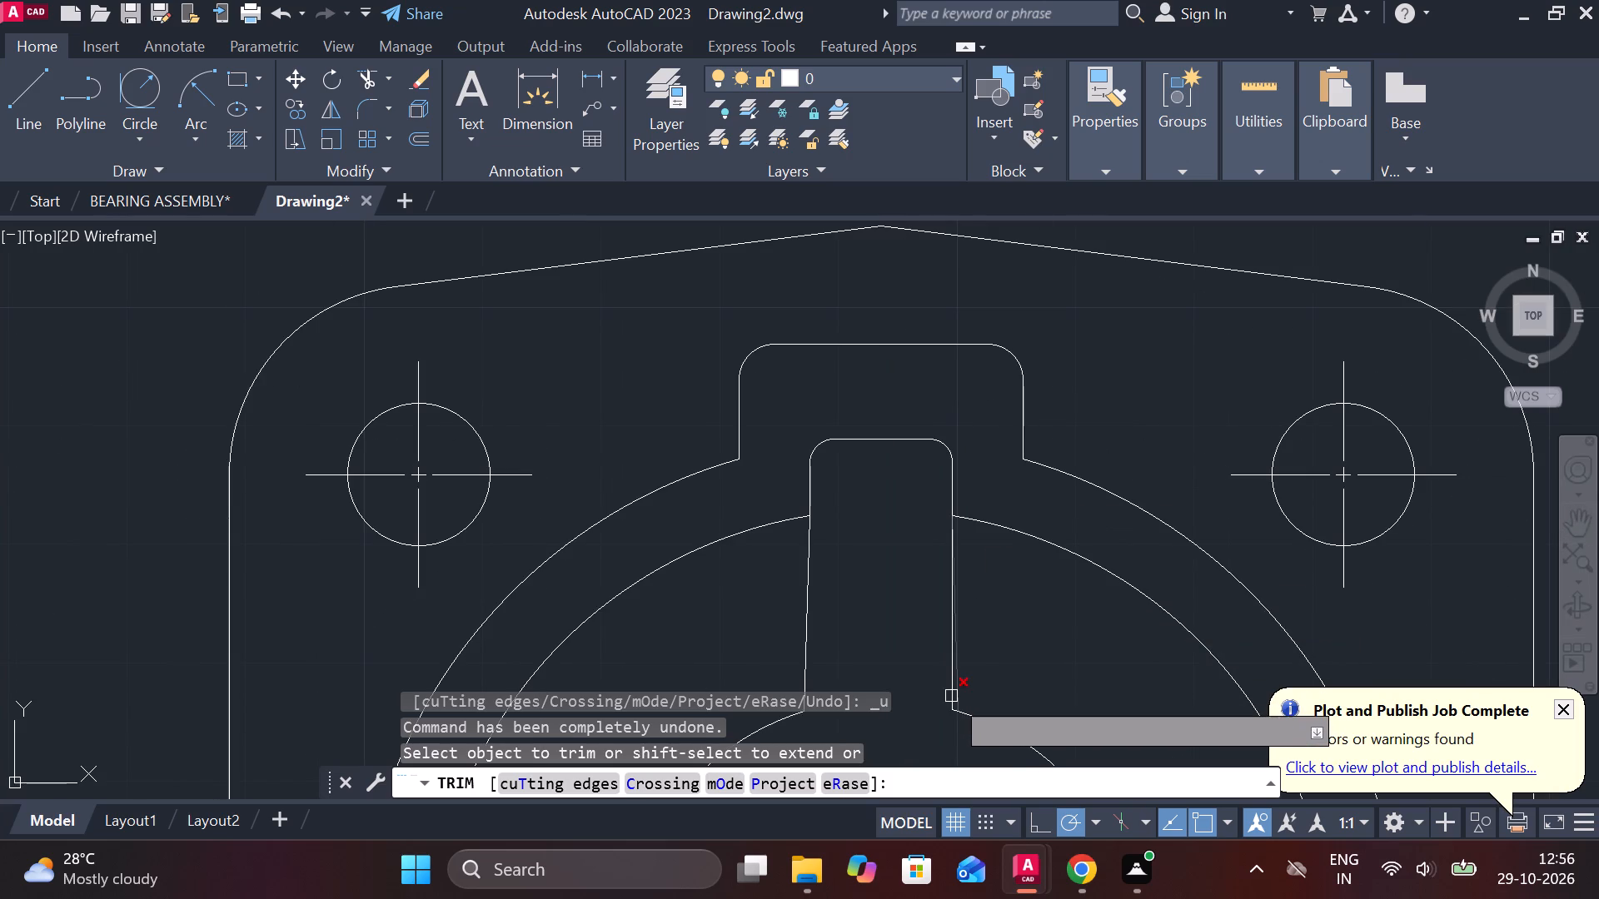
pyautogui.scroll(2, 951, 694)
pyautogui.click(954, 686)
pyautogui.scroll(-2, 954, 686)
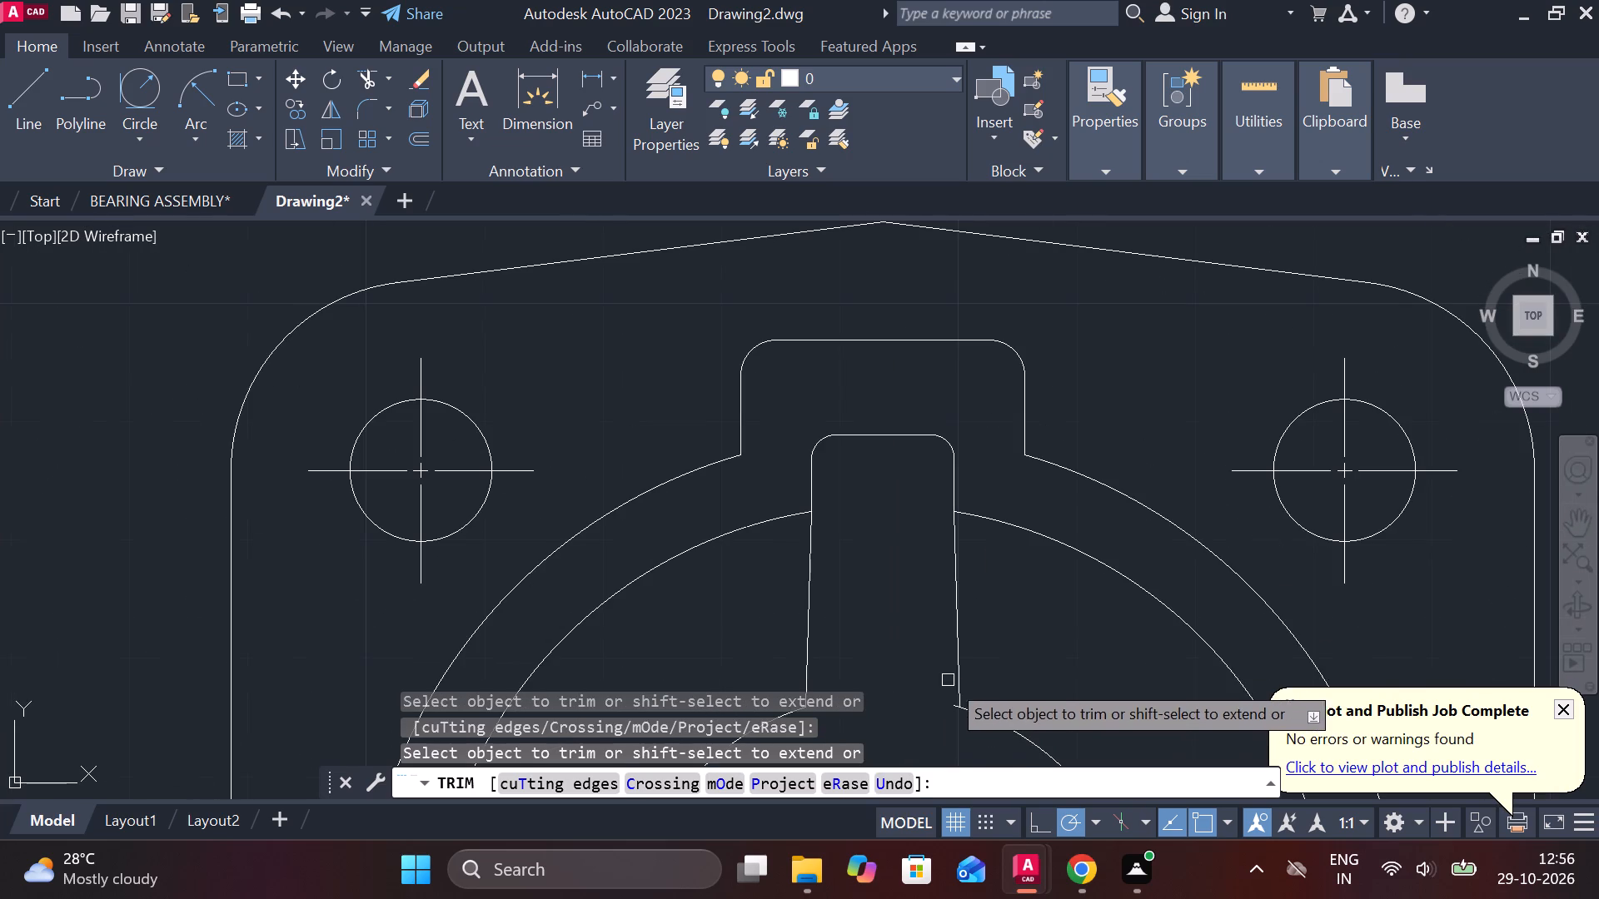
pyautogui.scroll(2, 914, 676)
pyautogui.moveTo(967, 707); pyautogui.dragTo(966, 707, button='middle')
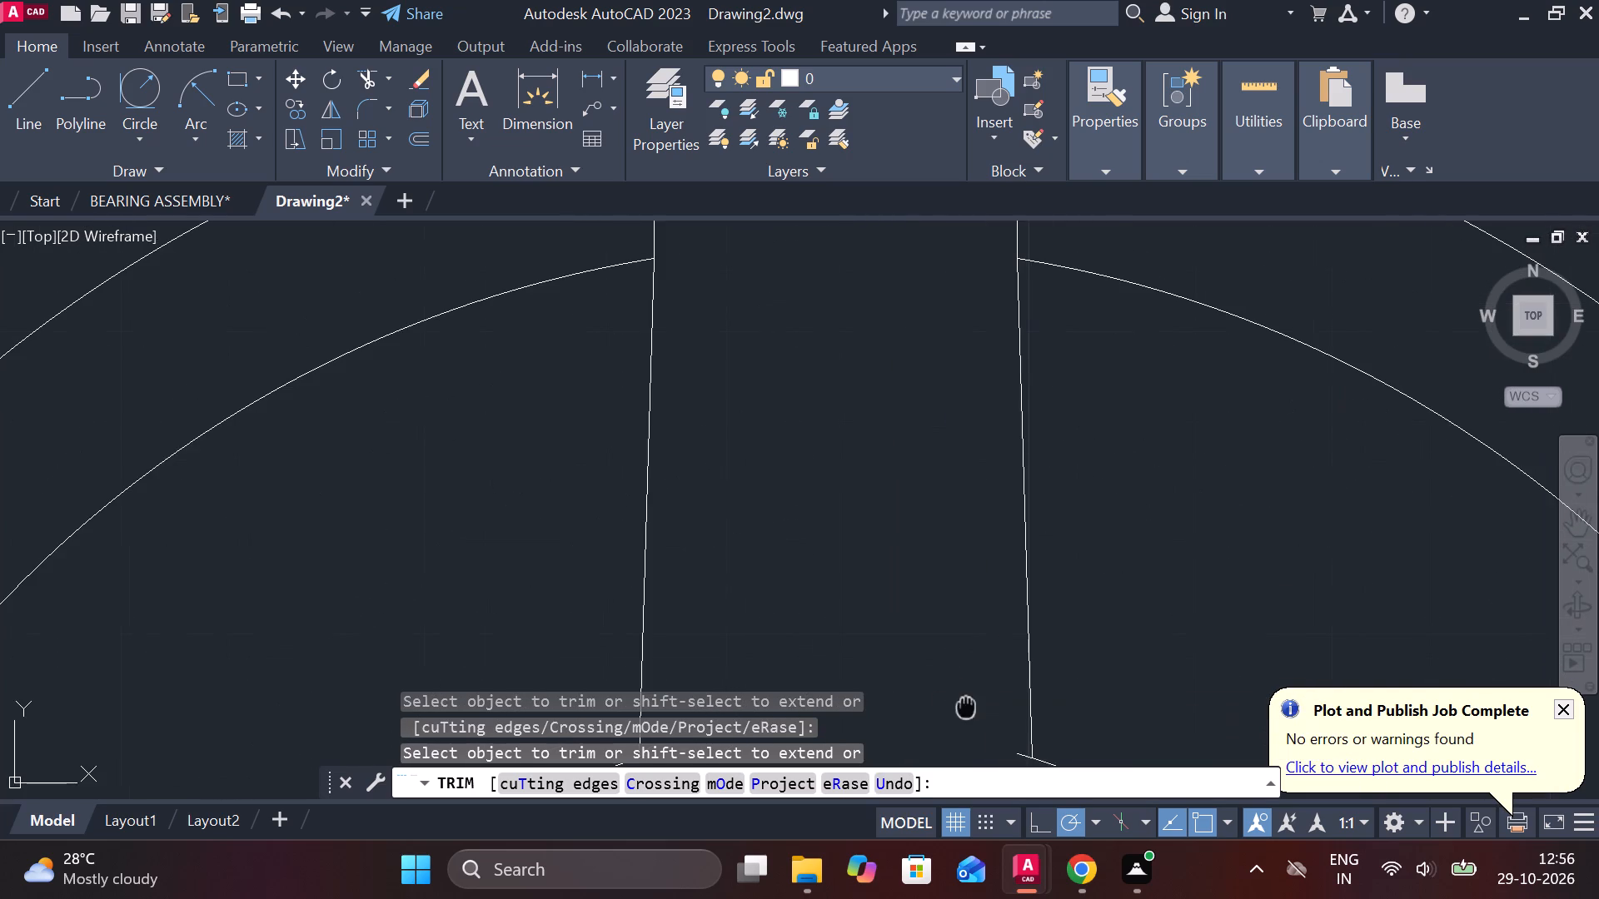
pyautogui.moveTo(966, 707); pyautogui.dragTo(914, 519, button='middle')
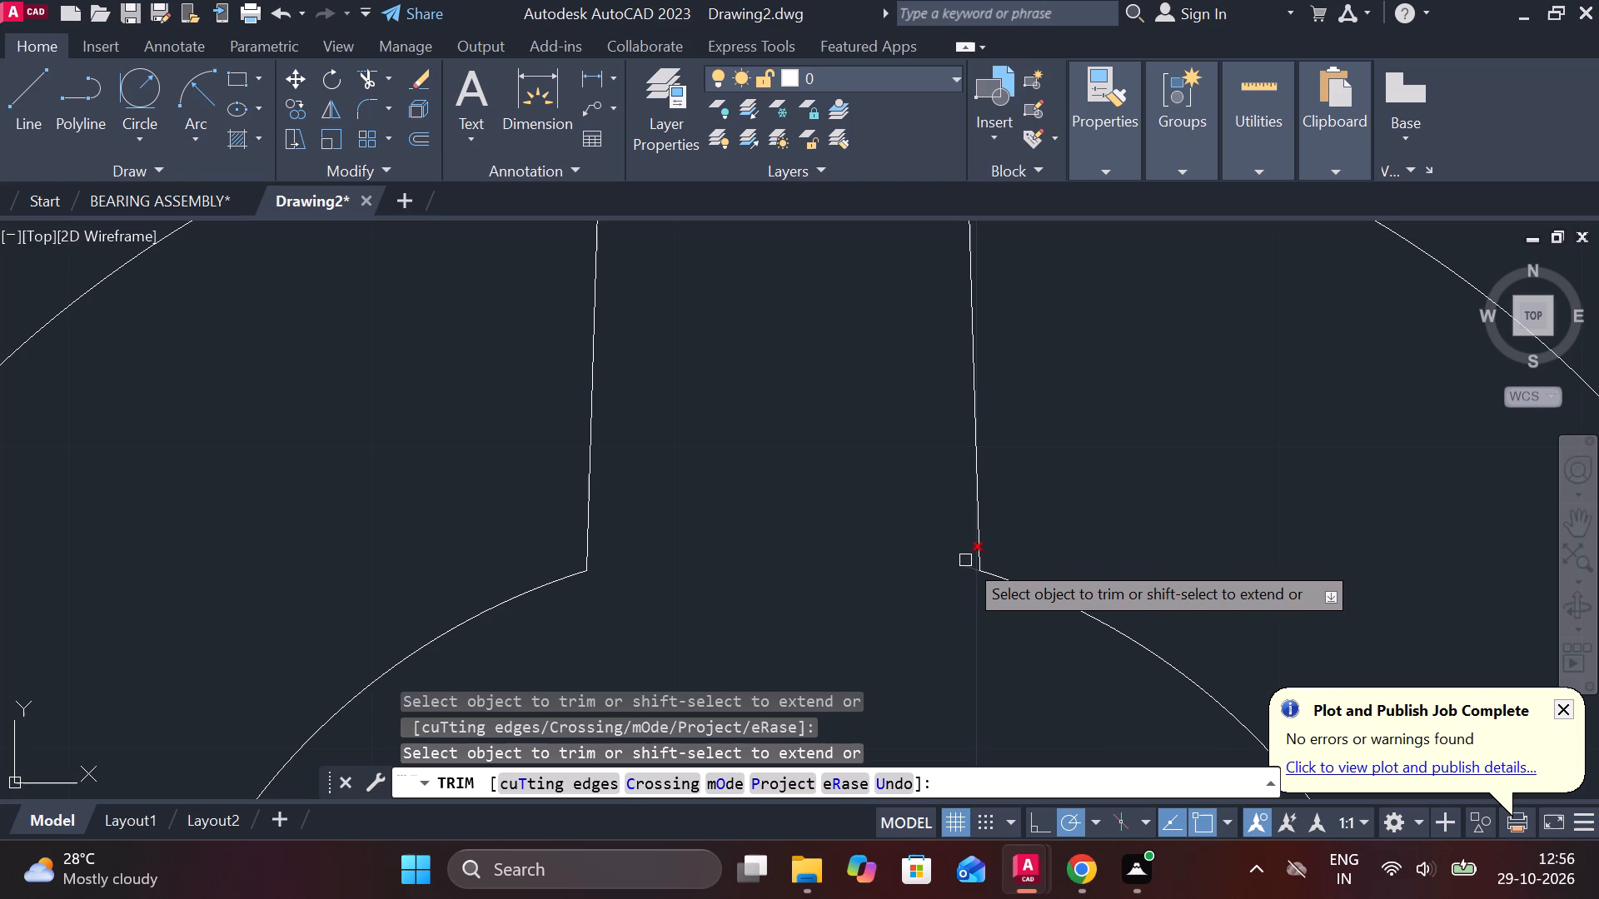
pyautogui.click(965, 560)
pyautogui.click(974, 585)
pyautogui.scroll(-3, 974, 599)
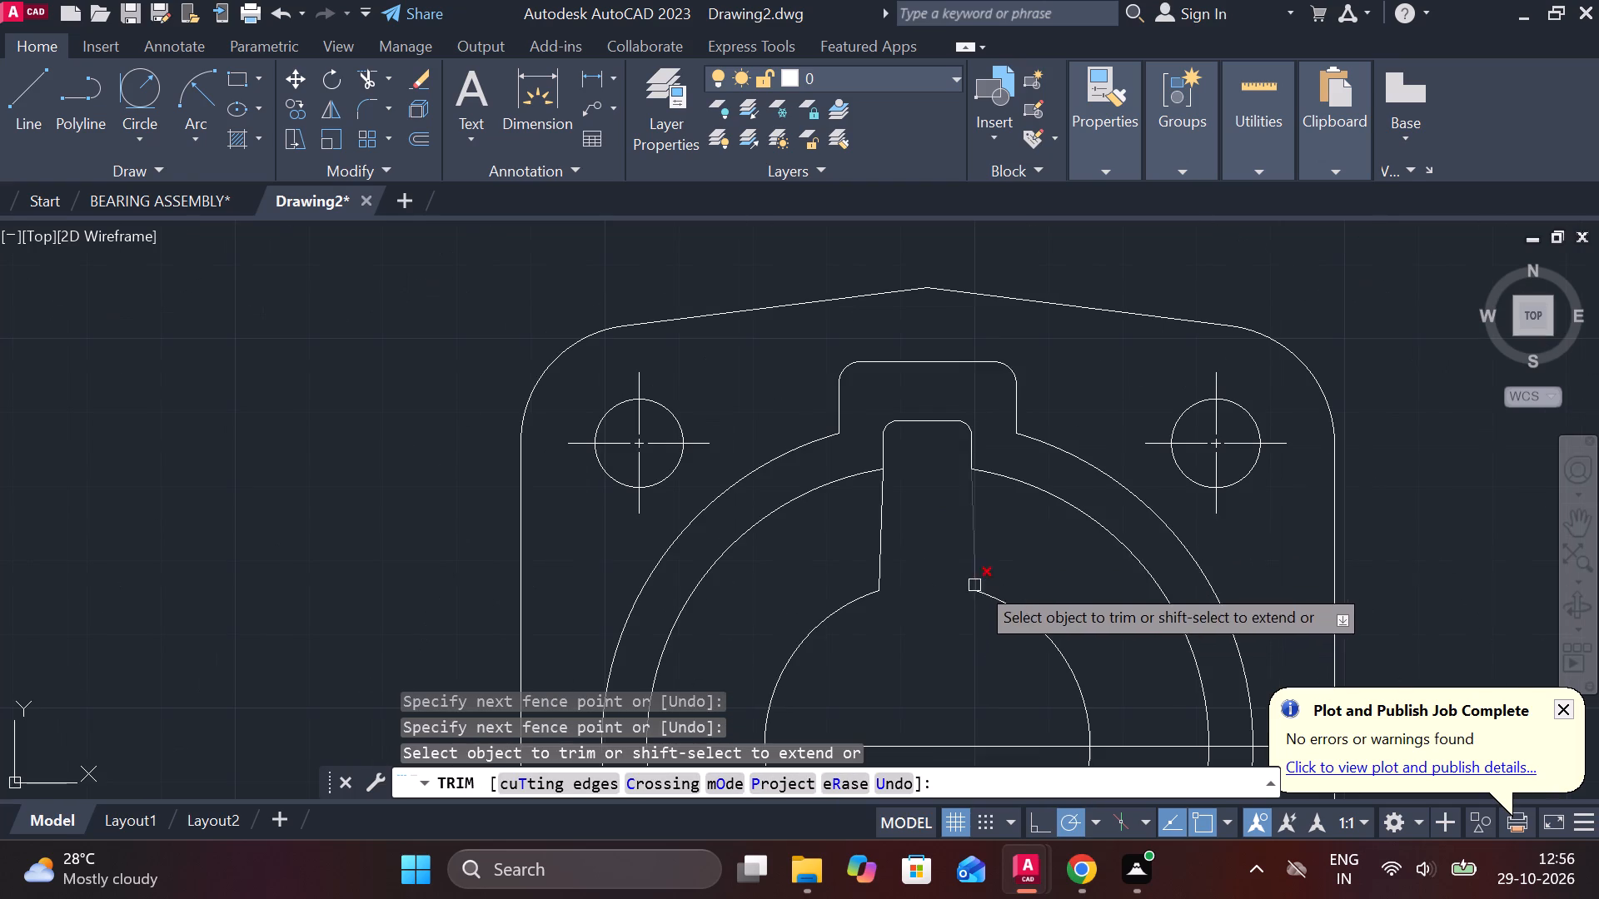
pyautogui.press('Escape')
# Polar-array the two upper slanted rib lines about the circles' common centre.
pyautogui.scroll(-1, 1007, 526)
pyautogui.moveTo(979, 643); pyautogui.dragTo(833, 524, button='middle')
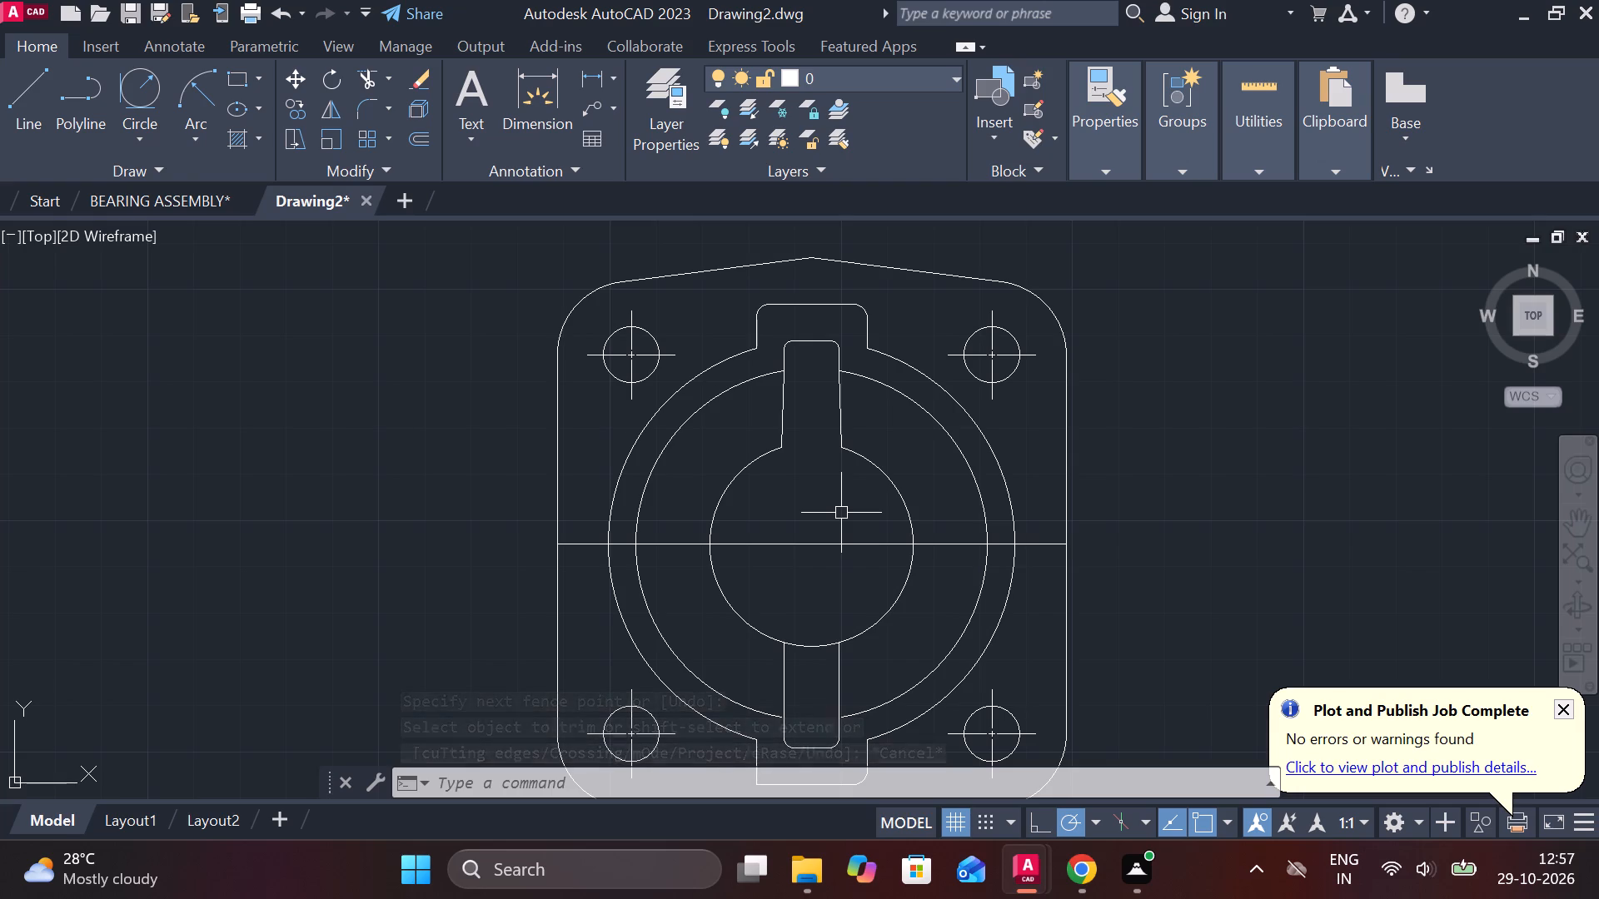
pyautogui.click(843, 401)
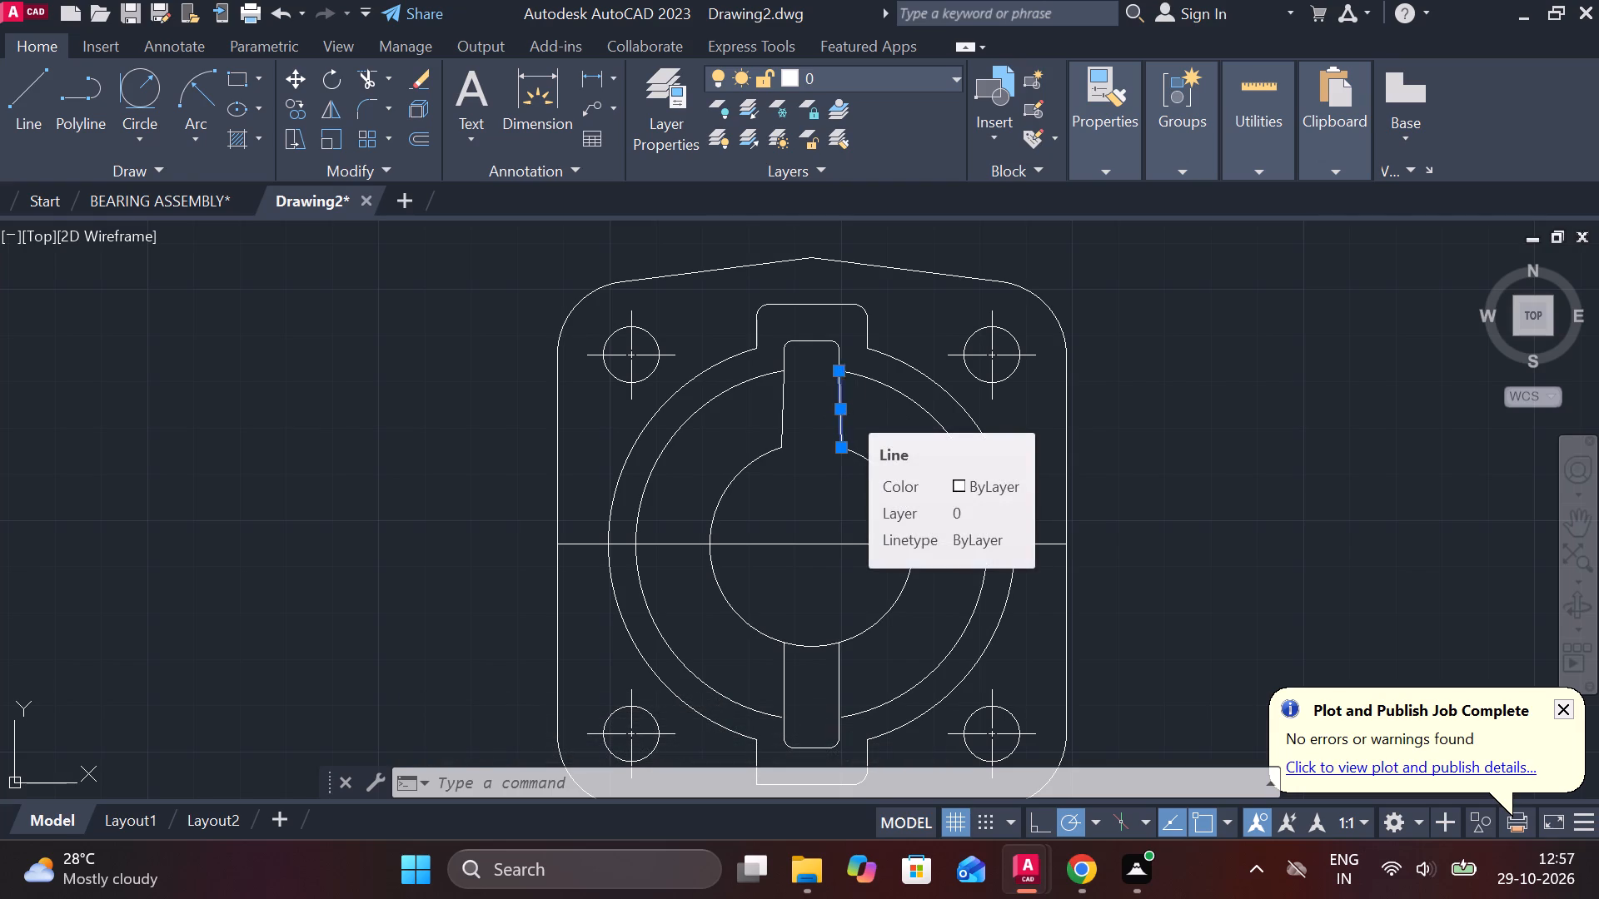
pyautogui.click(785, 394)
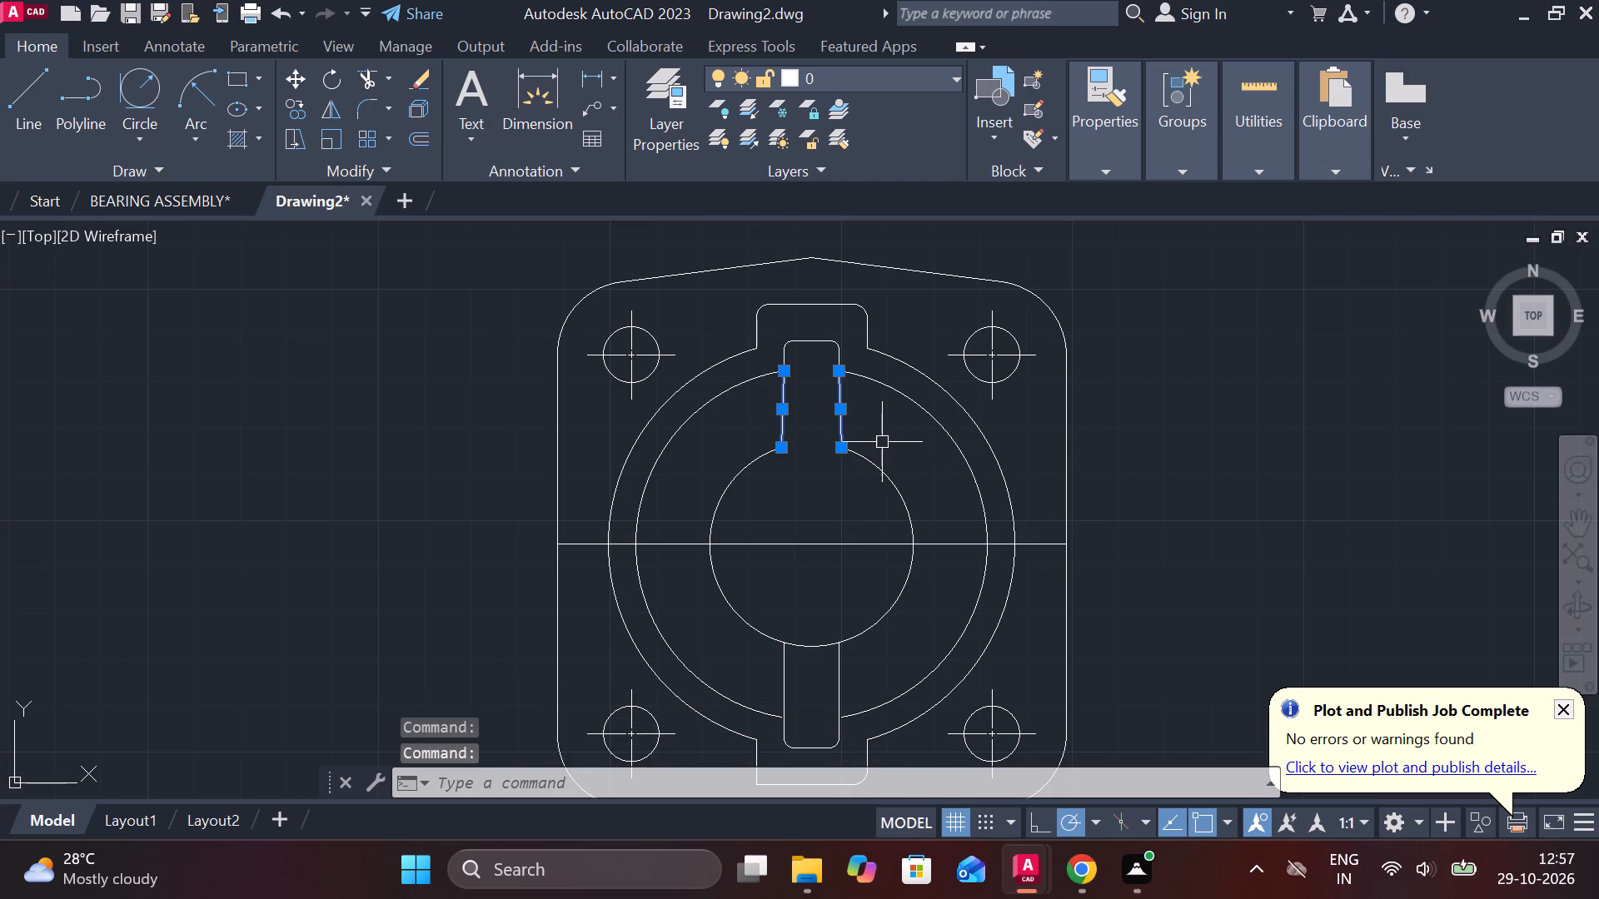
pyautogui.click(254, 110)
pyautogui.click(254, 110)
pyautogui.click(391, 143)
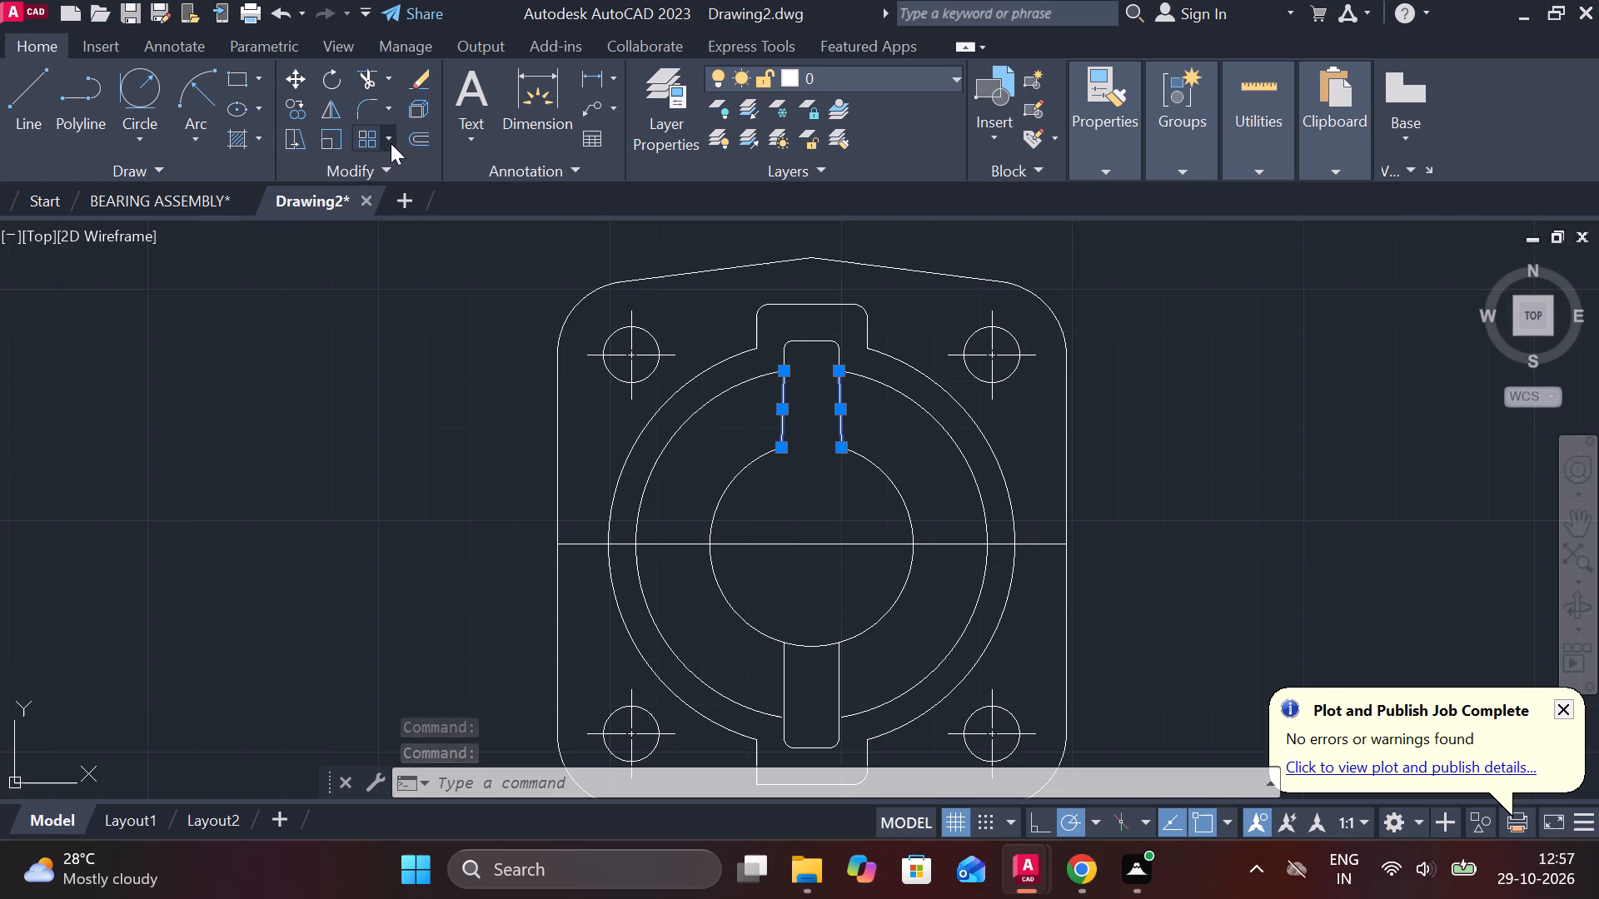
pyautogui.click(426, 283)
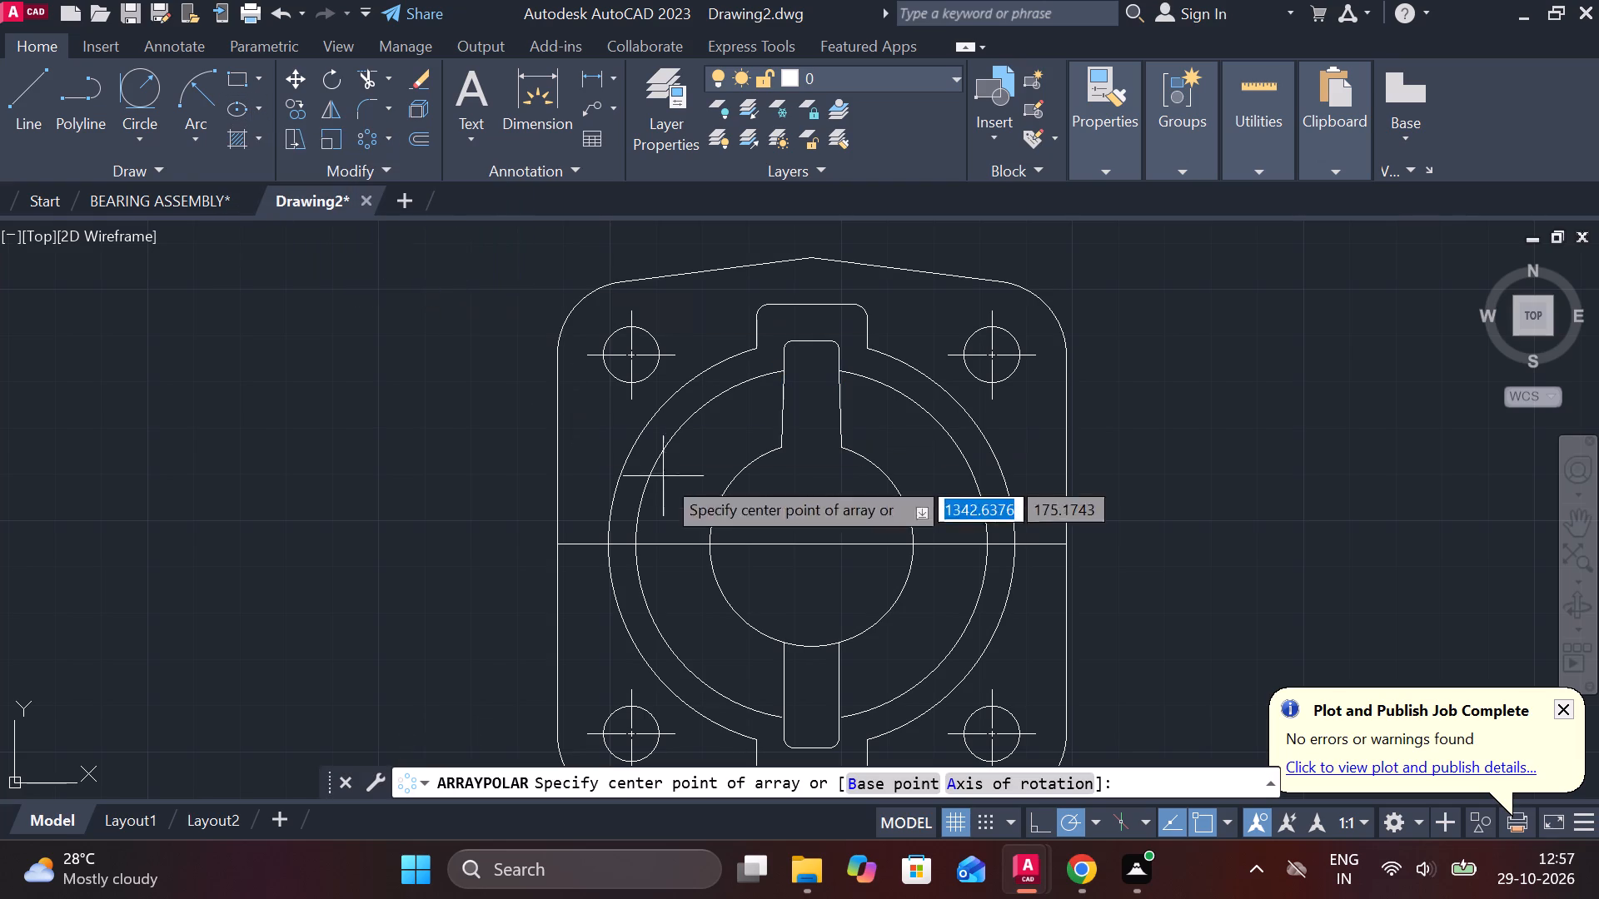
pyautogui.click(808, 541)
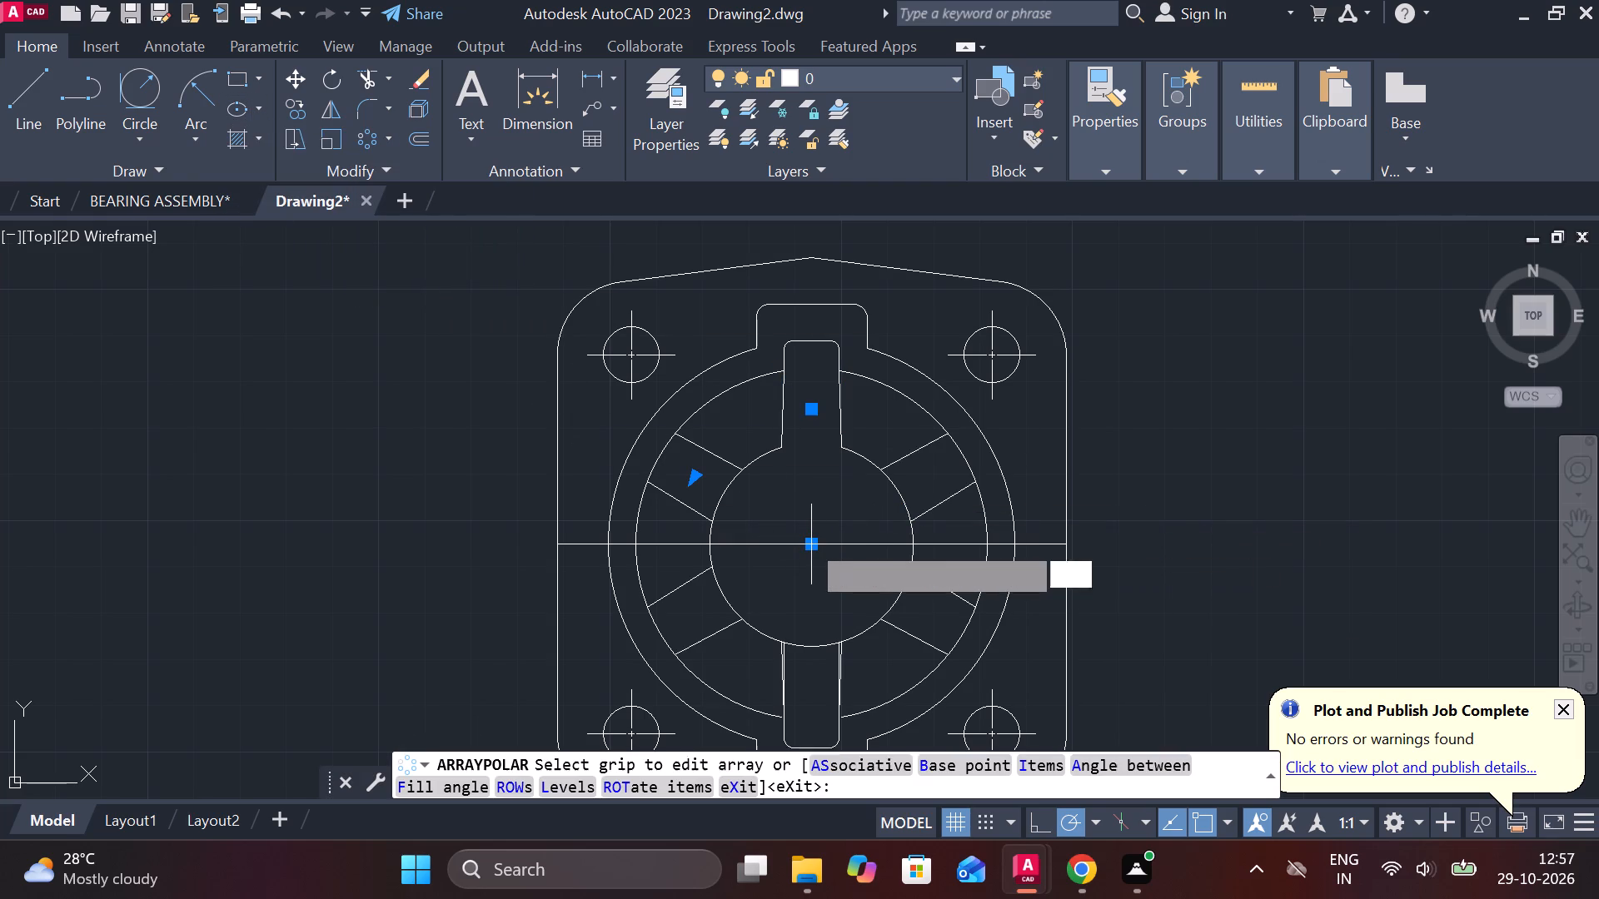
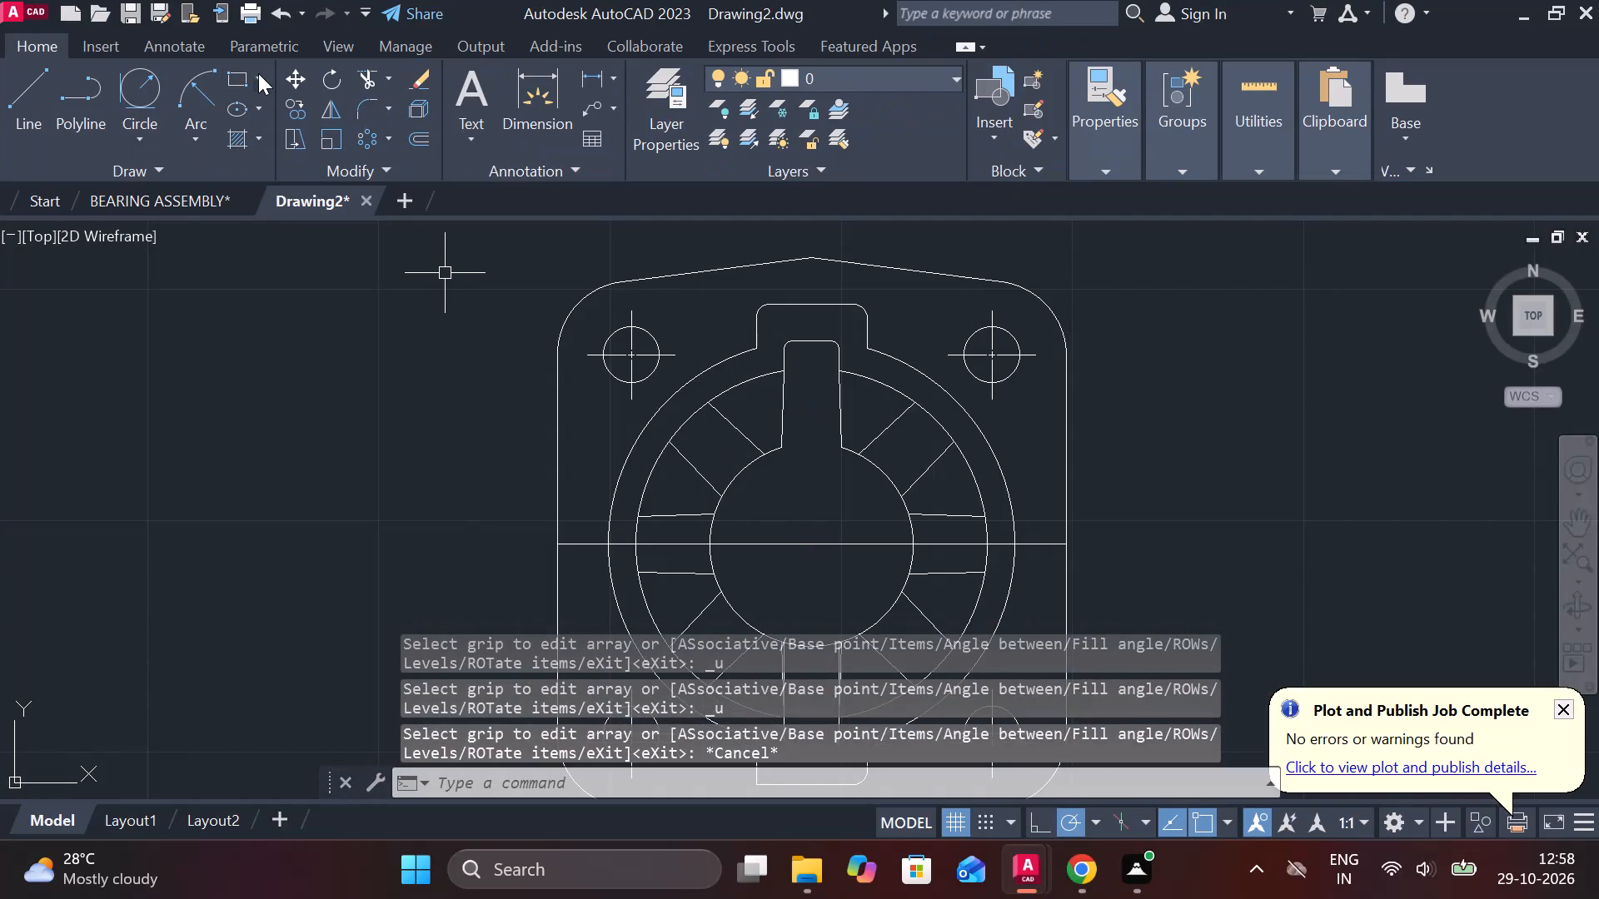
# Undo the polar array of the two slanted rib lines.
pyautogui.hotkey('ctrl', 'z')
pyautogui.scroll(1, 847, 426)
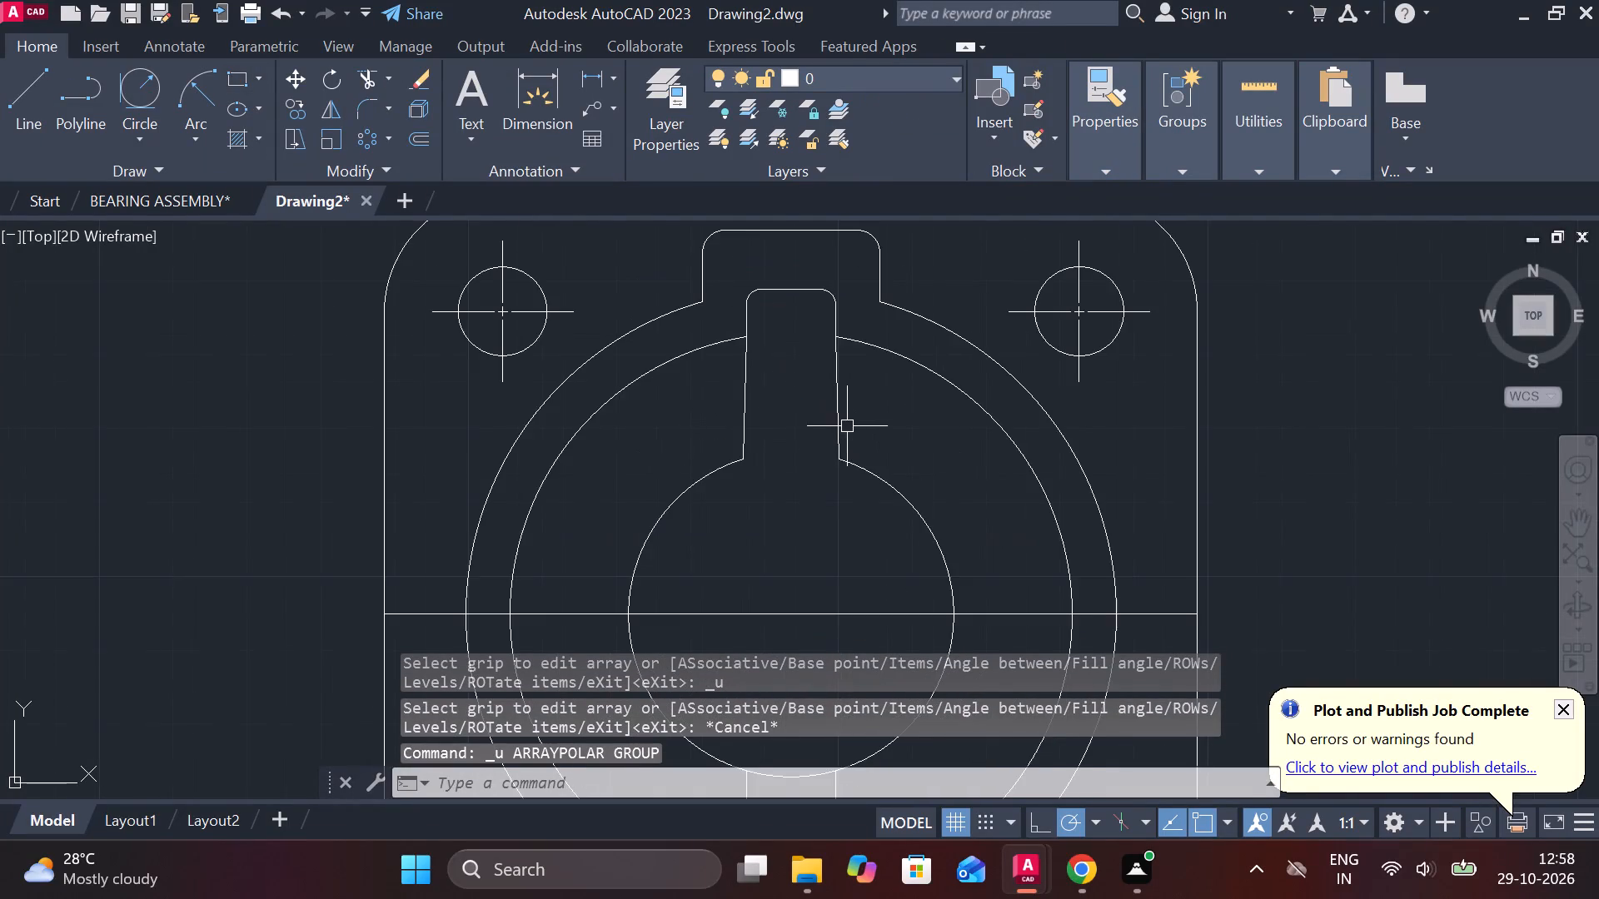
pyautogui.scroll(1, 764, 395)
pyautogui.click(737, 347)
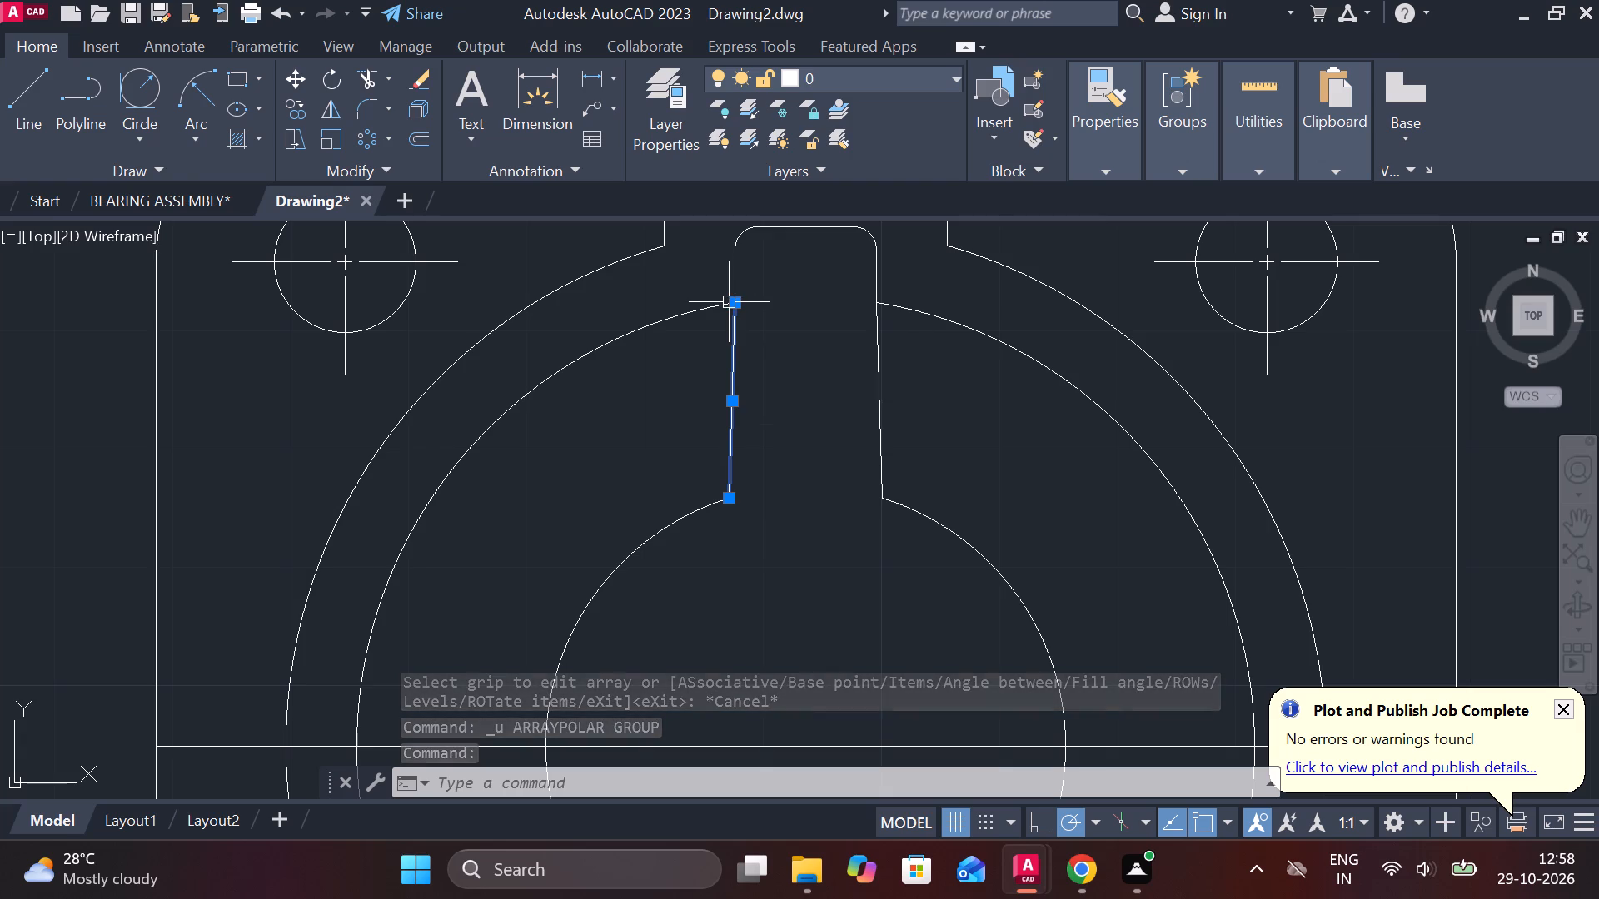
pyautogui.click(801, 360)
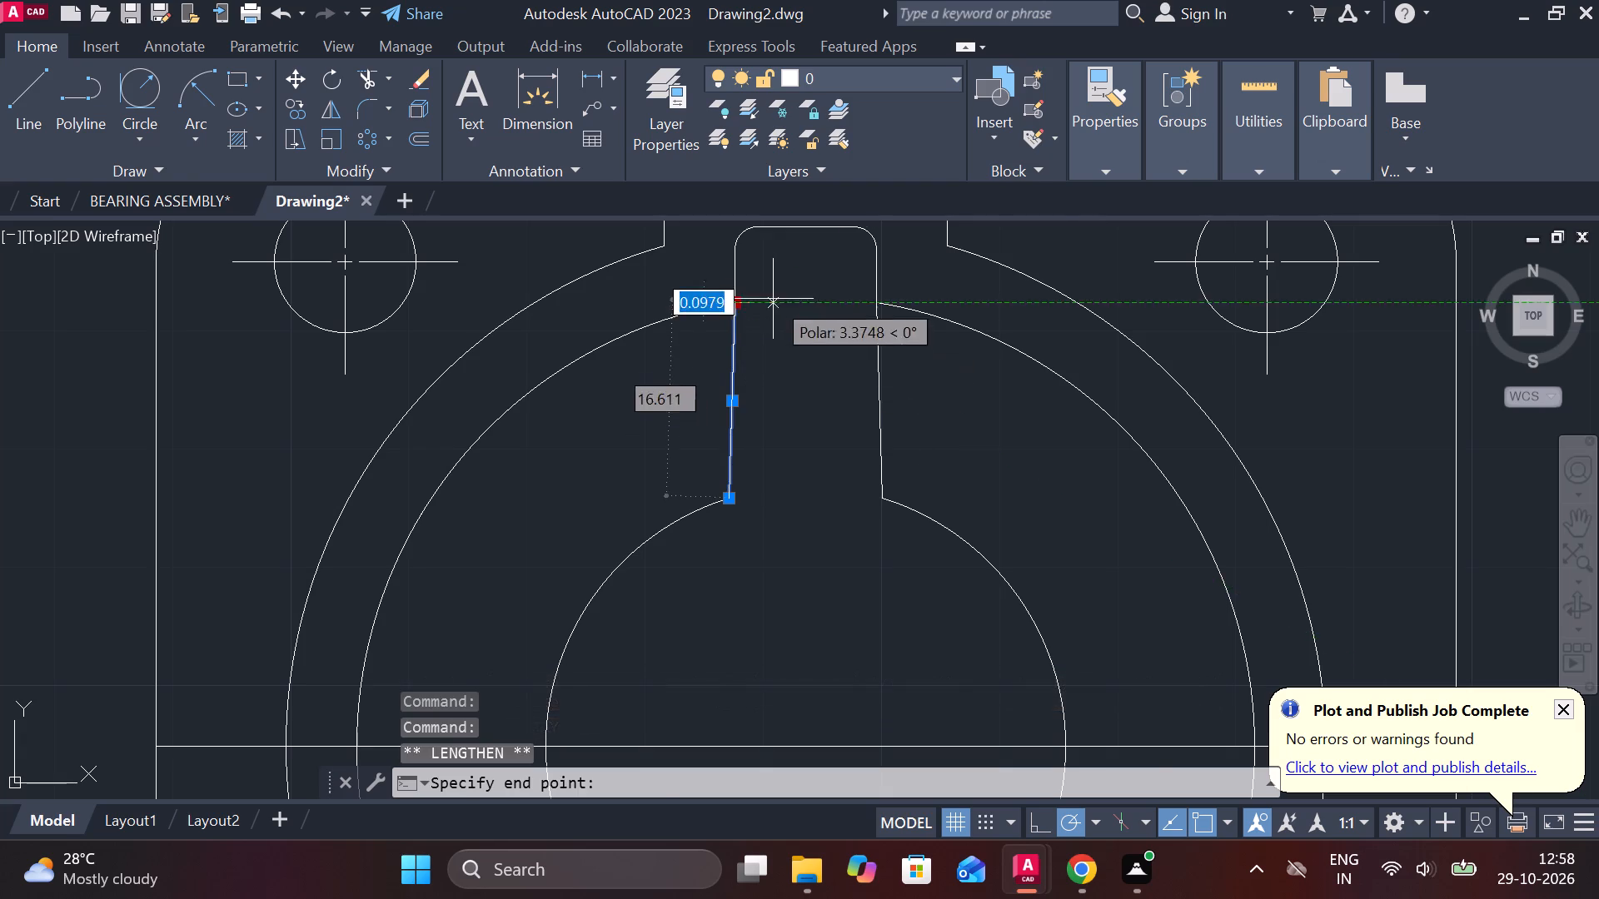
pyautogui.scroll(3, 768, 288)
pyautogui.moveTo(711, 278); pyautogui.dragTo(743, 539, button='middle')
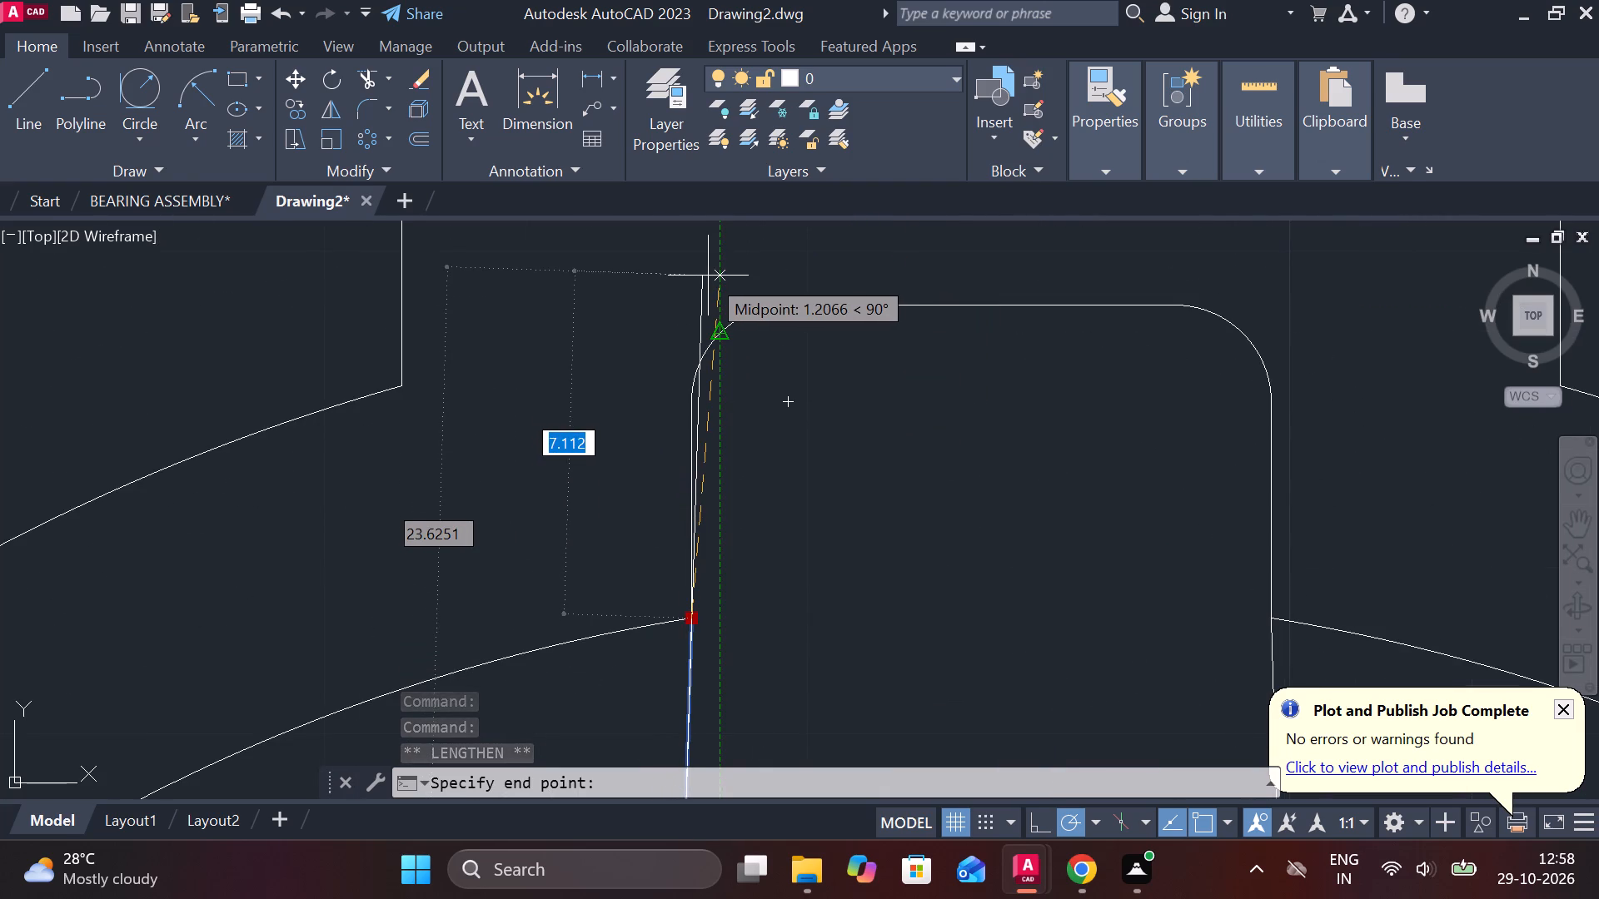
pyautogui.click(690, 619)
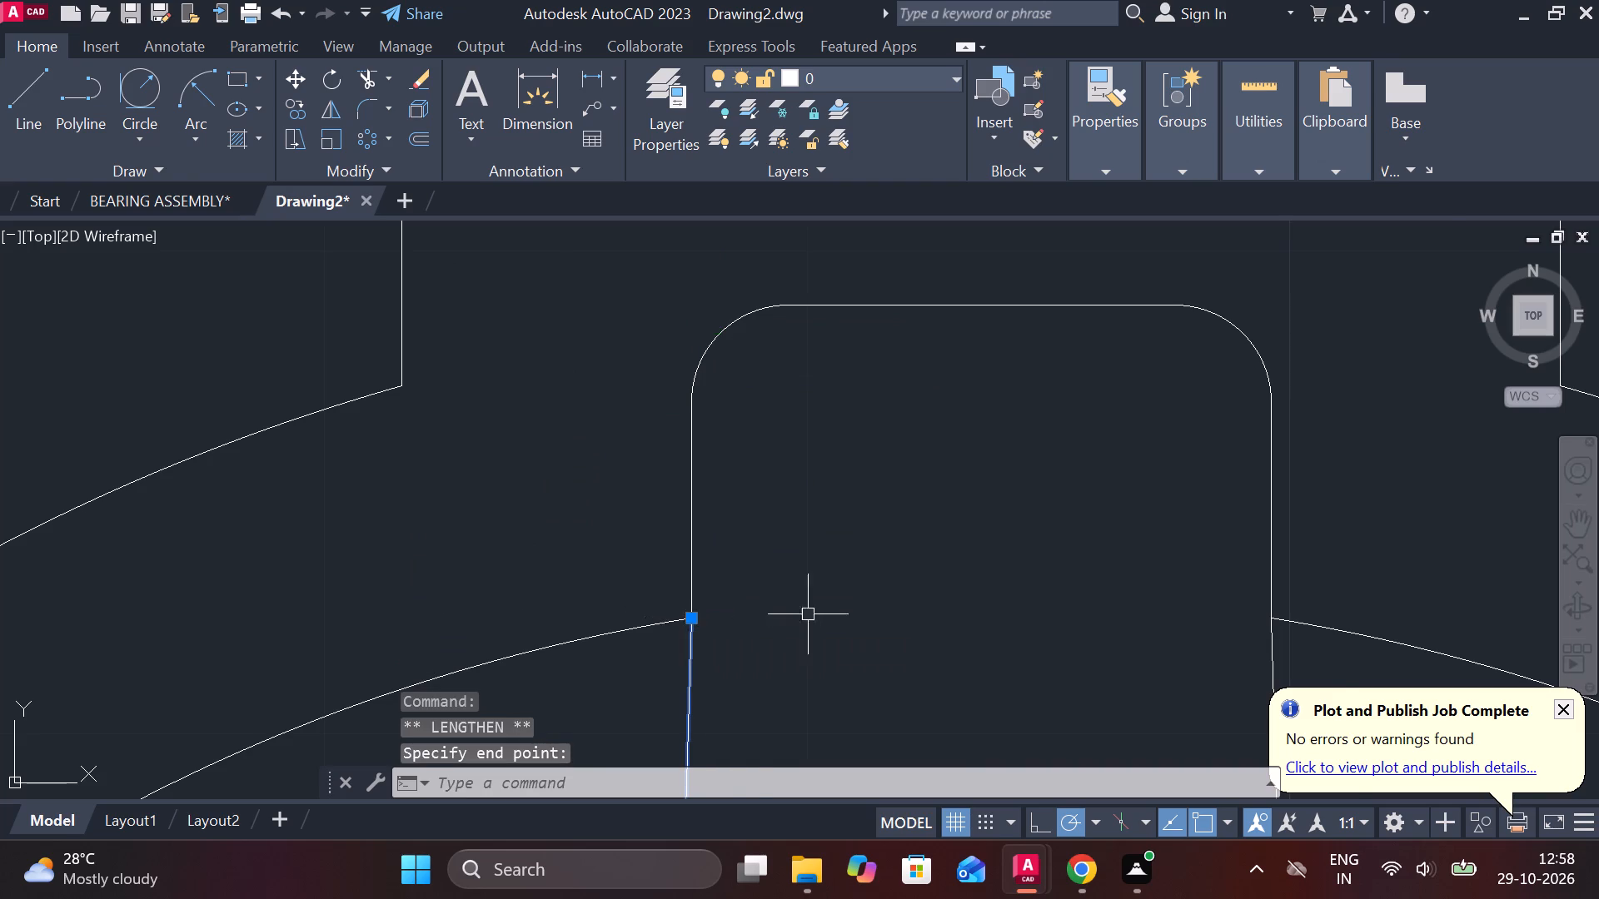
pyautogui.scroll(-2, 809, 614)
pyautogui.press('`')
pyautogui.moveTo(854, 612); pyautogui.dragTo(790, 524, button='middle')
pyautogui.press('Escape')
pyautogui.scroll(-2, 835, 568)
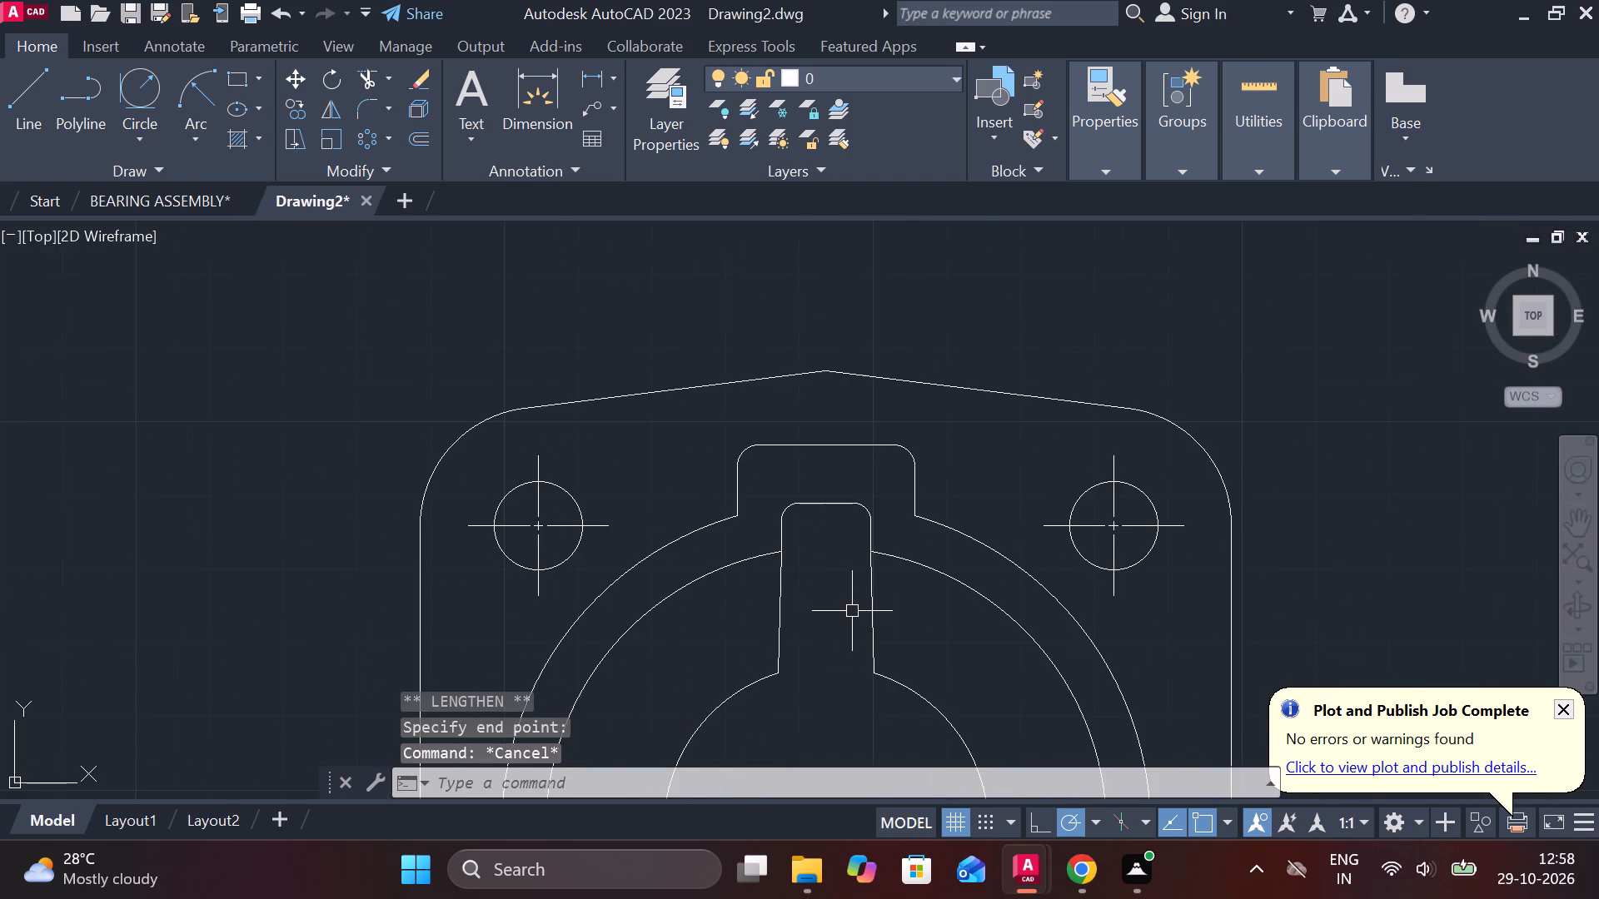
# Measure the upper rib's horizontal width at the middle circle and at the inner circle.
pyautogui.moveTo(851, 613); pyautogui.dragTo(825, 536, button='middle')
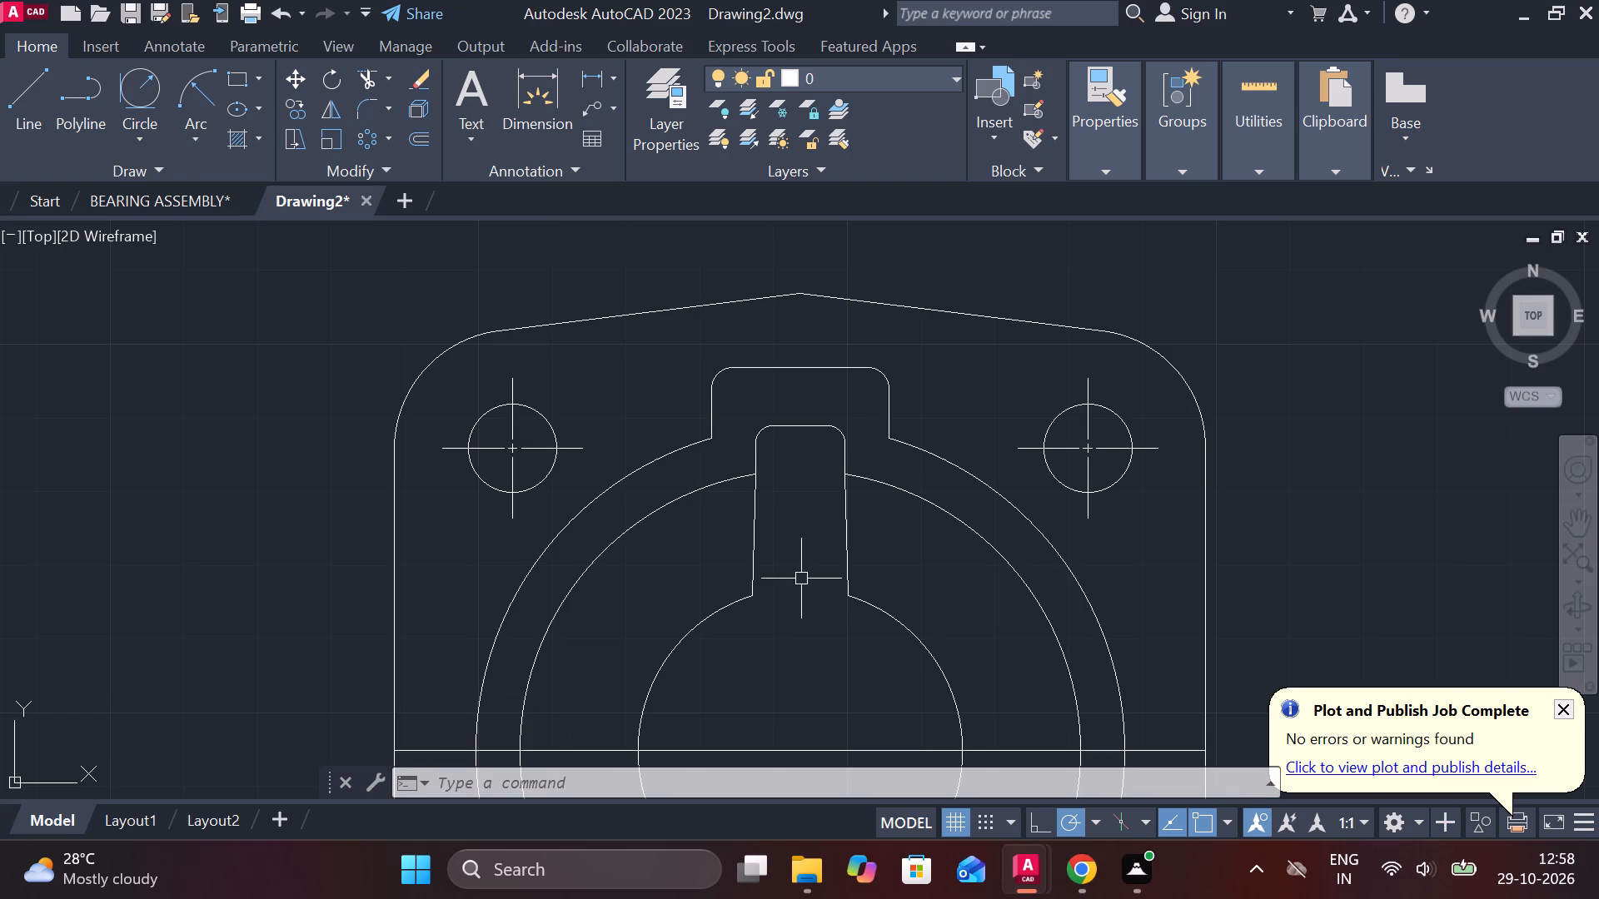
pyautogui.click(596, 81)
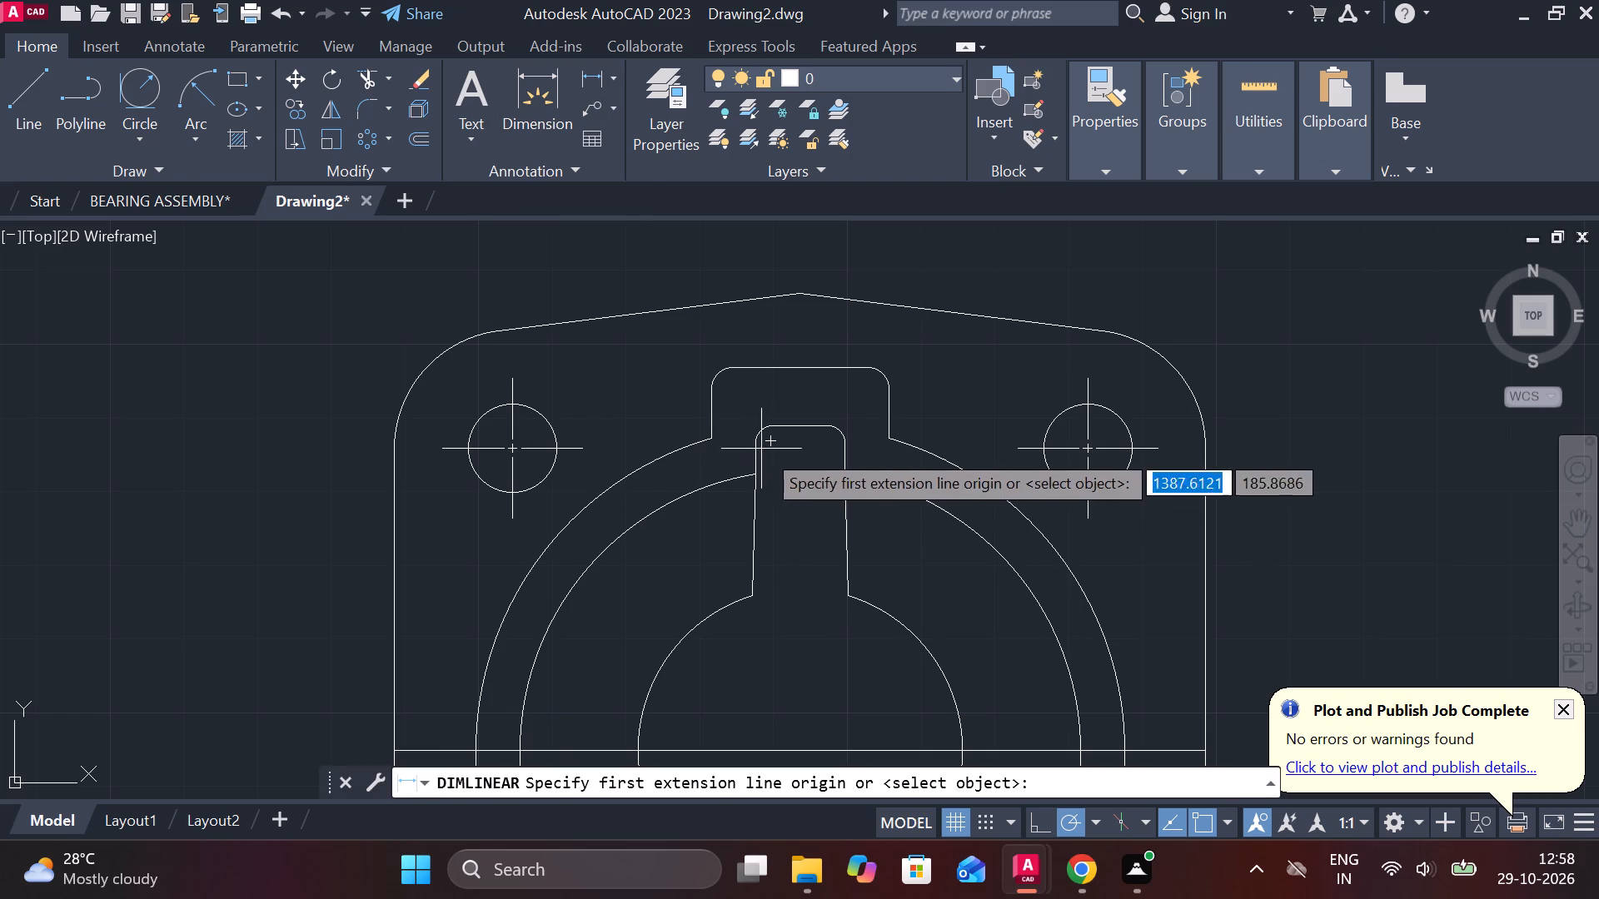
pyautogui.click(764, 478)
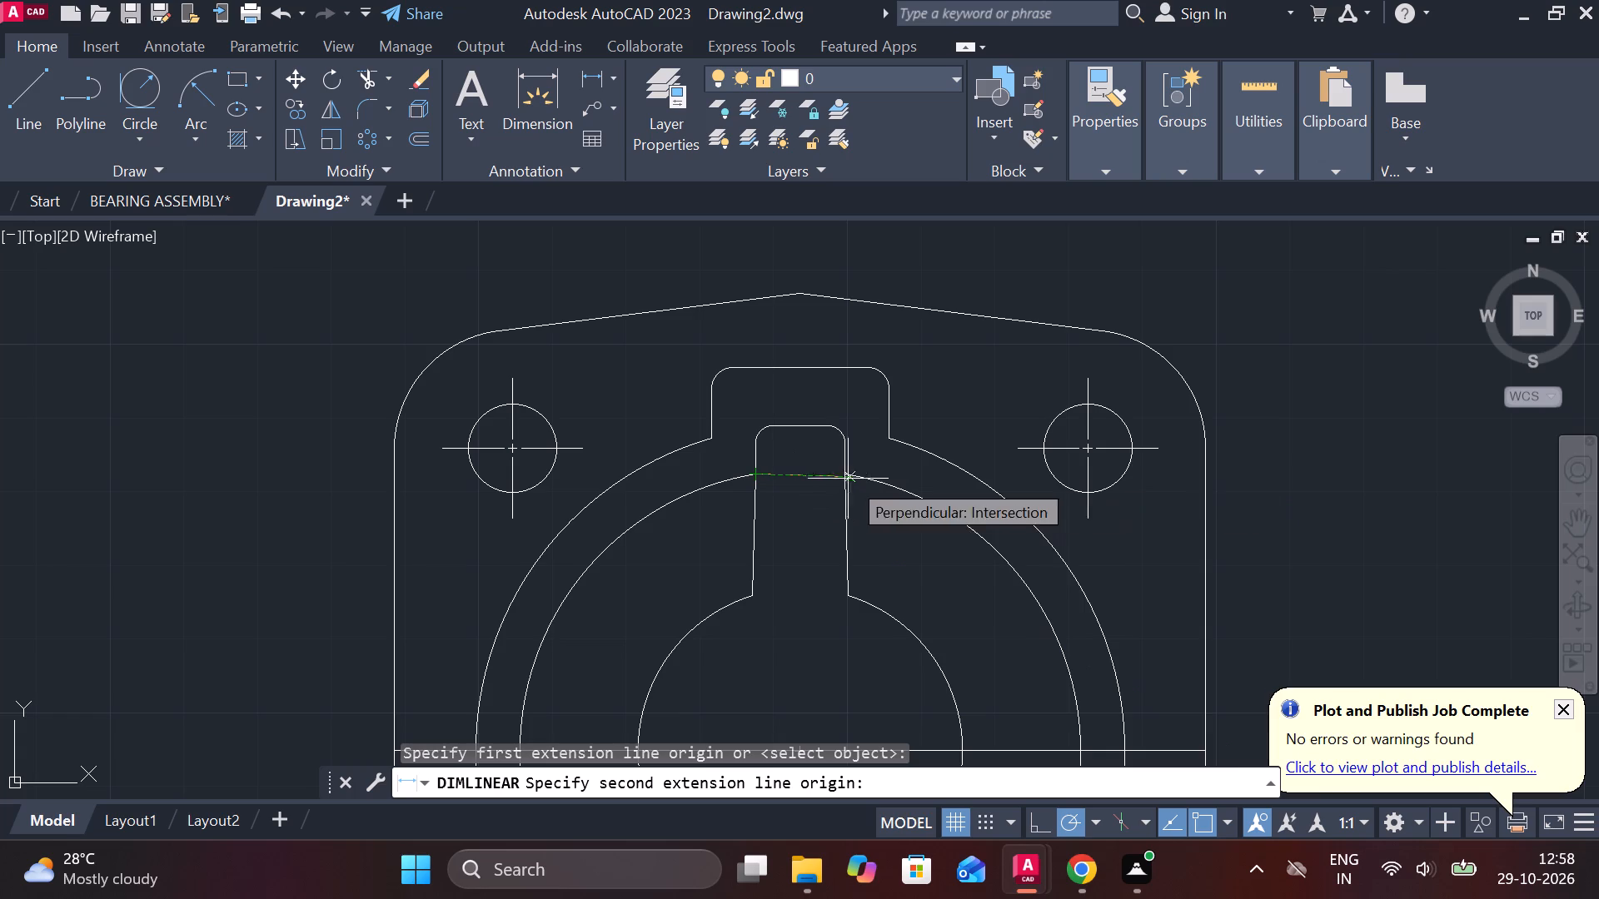
pyautogui.click(844, 478)
pyautogui.scroll(-1, 807, 501)
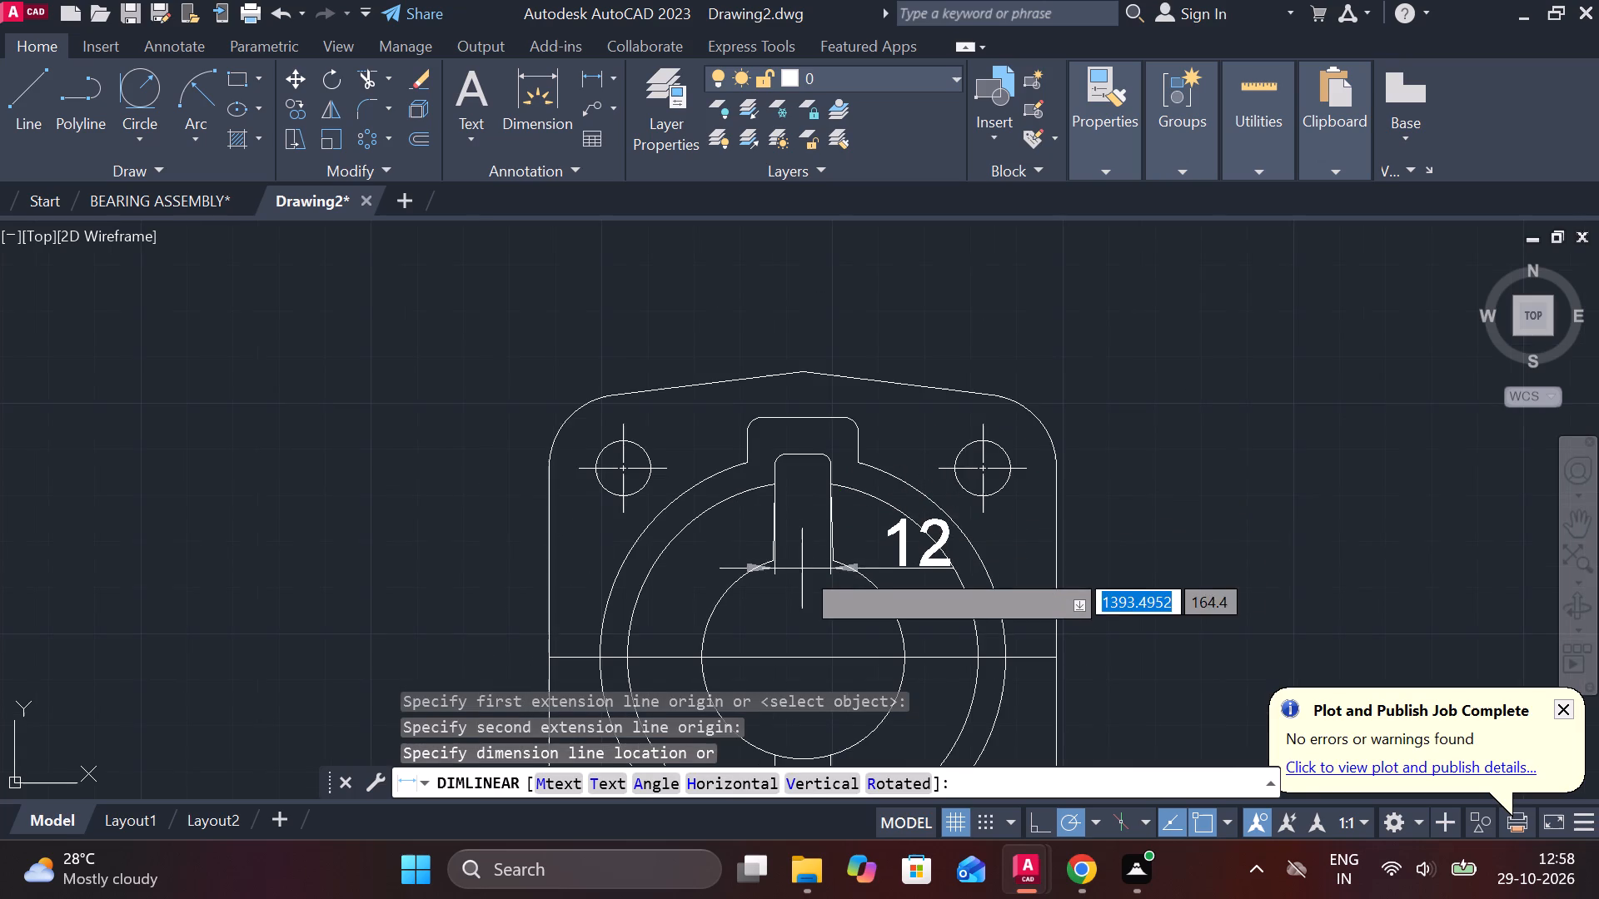
pyautogui.scroll(2, 802, 600)
pyautogui.press('Escape')
pyautogui.press('space')
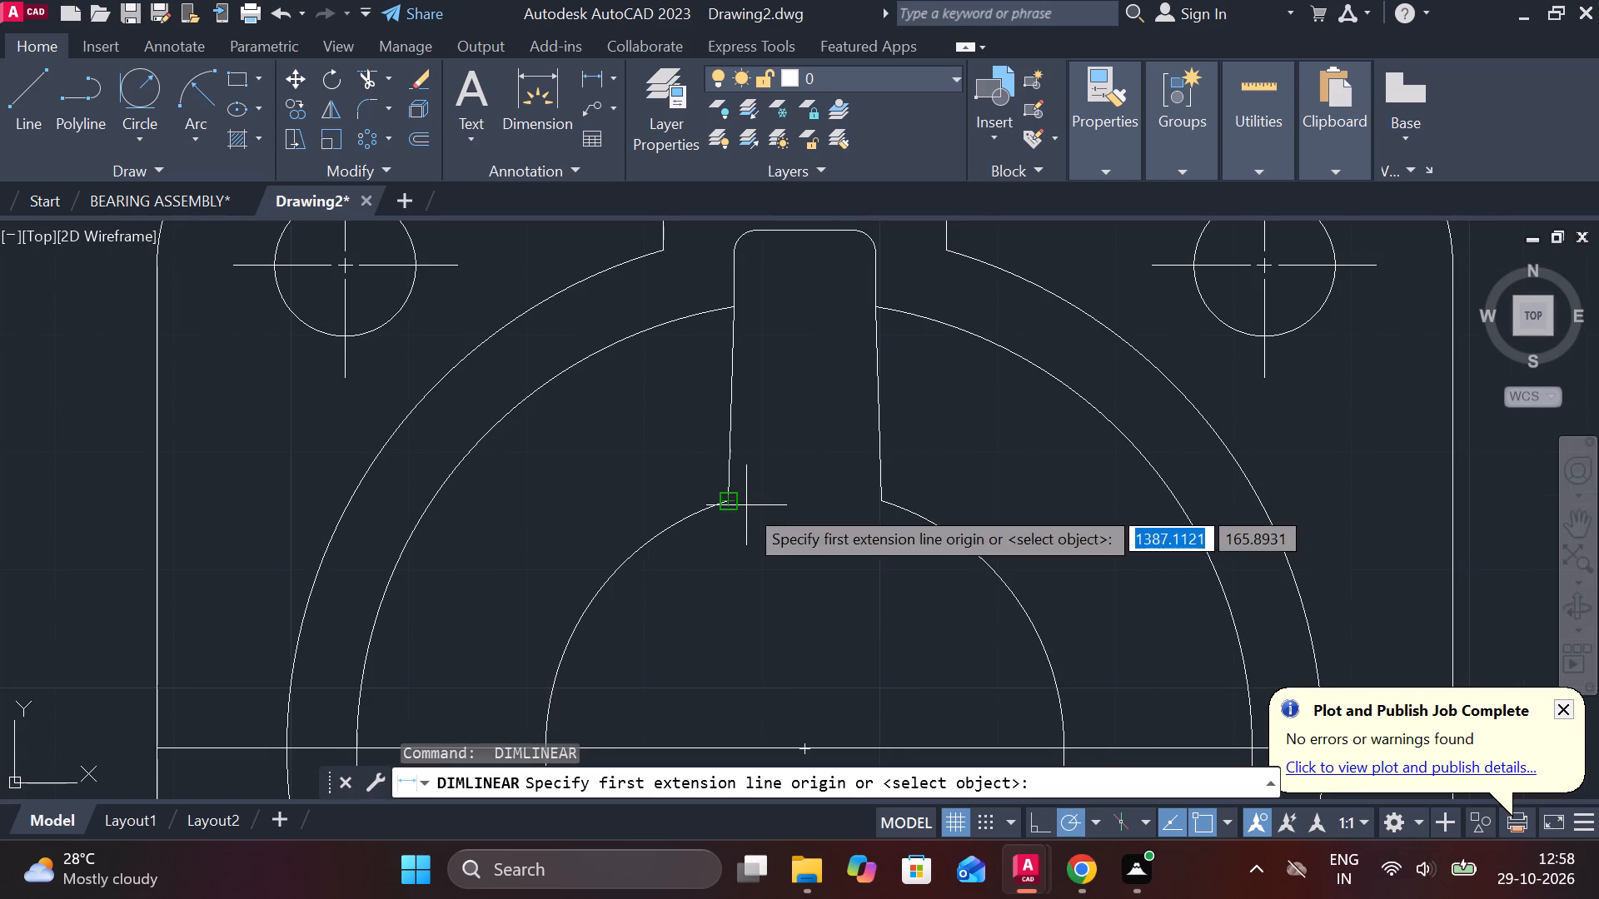
pyautogui.click(735, 503)
pyautogui.click(874, 505)
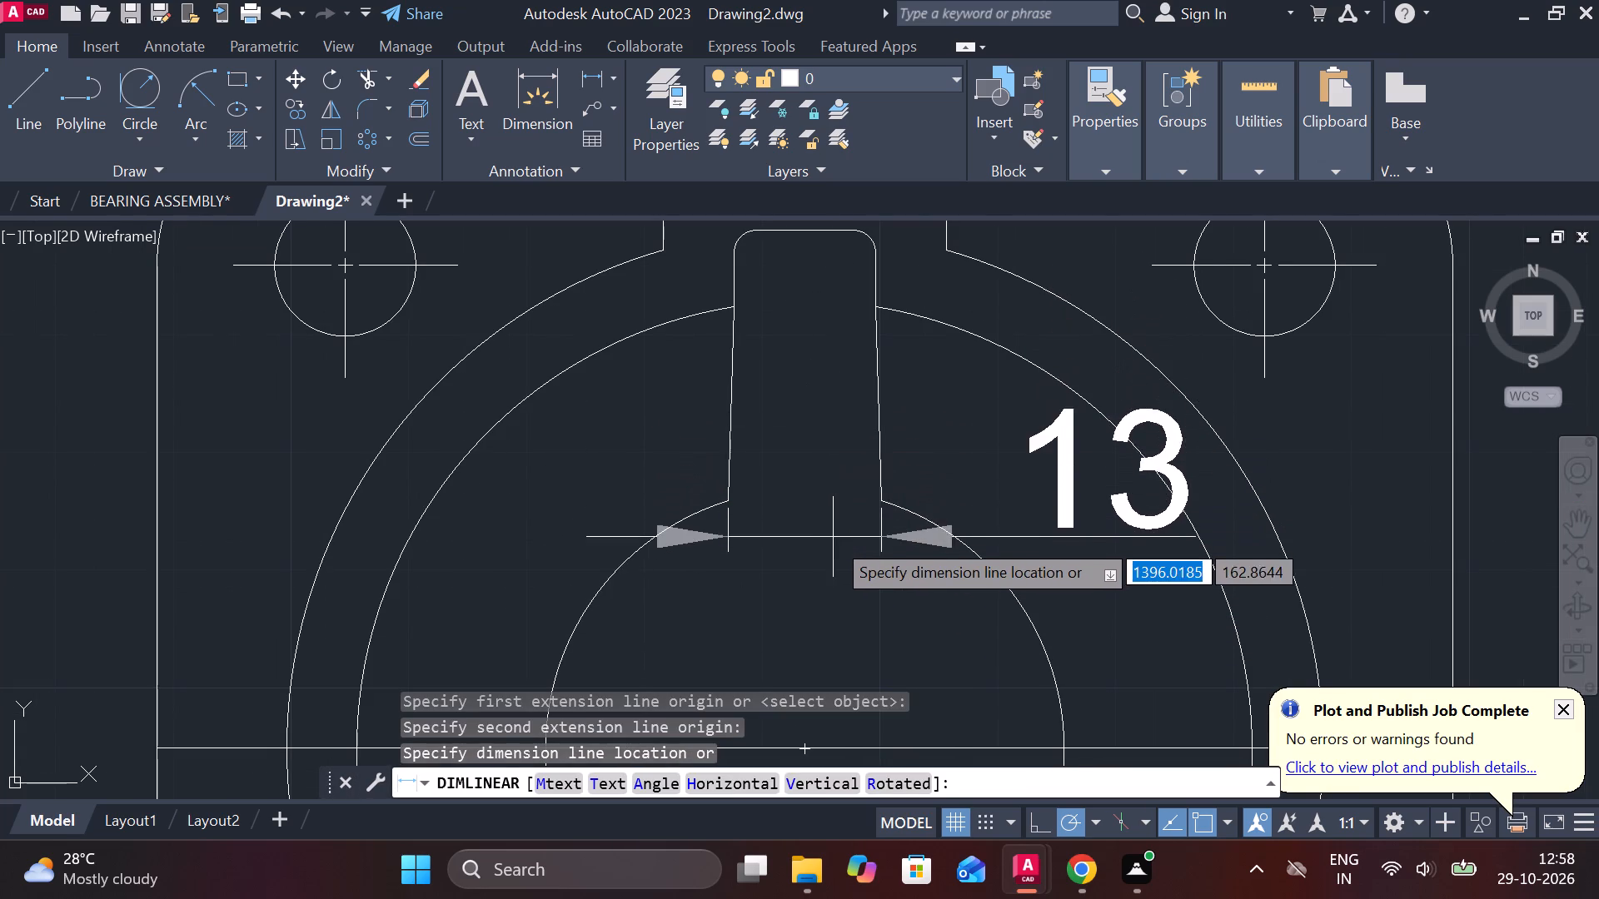
pyautogui.scroll(-1, 834, 542)
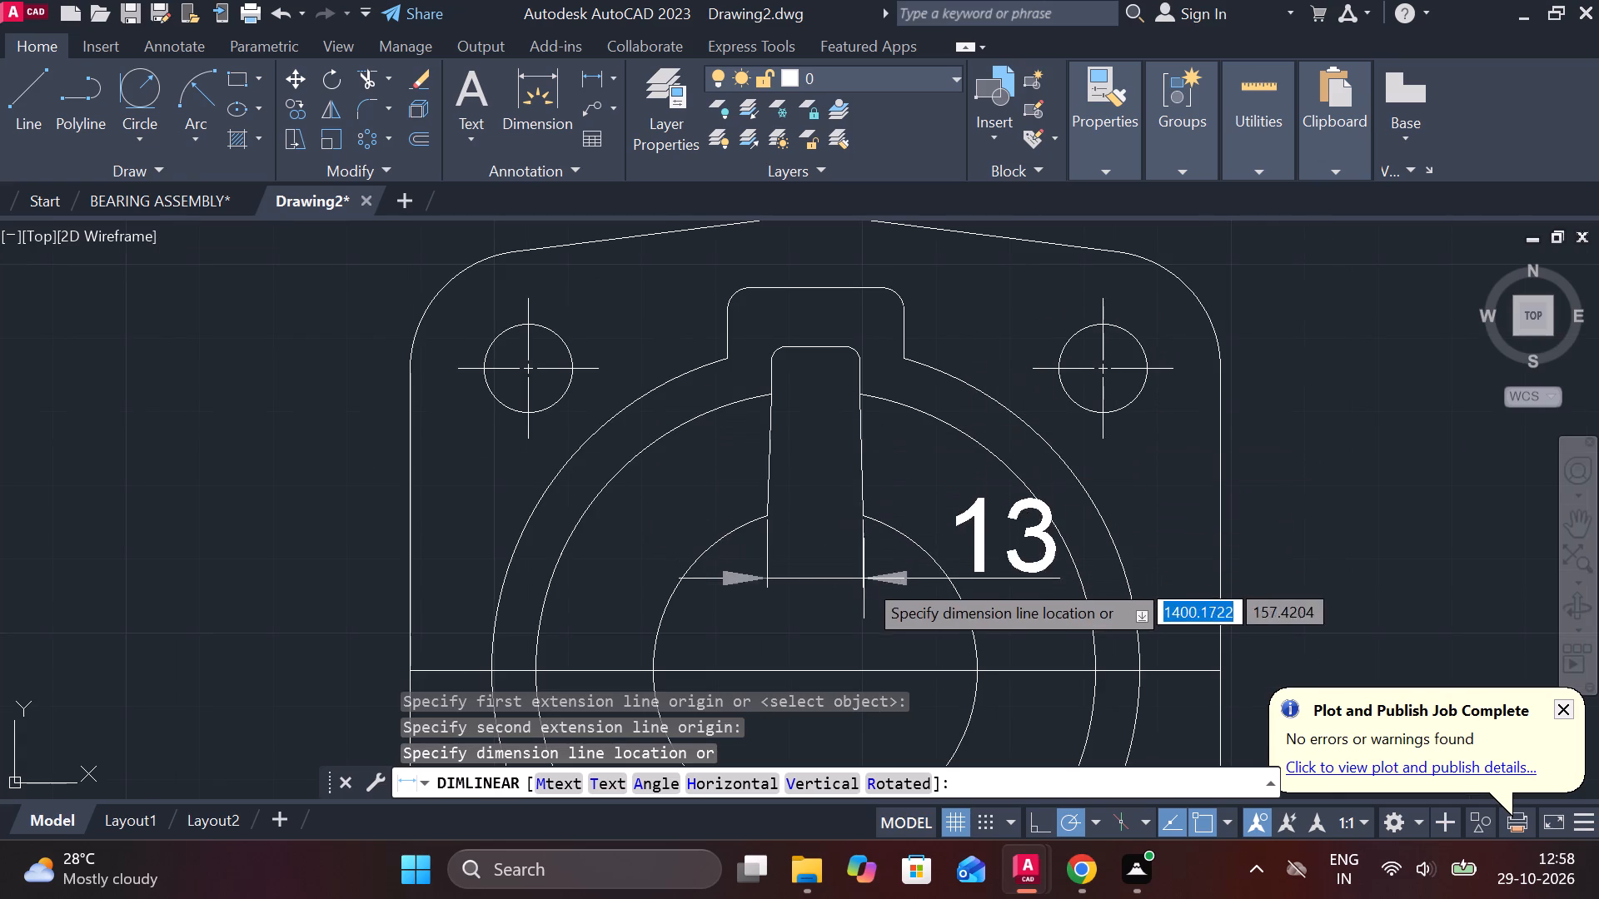
pyautogui.press('Escape')
# Erase the two slanted rib lines between the middle and inner circles.
pyautogui.scroll(-1, 798, 519)
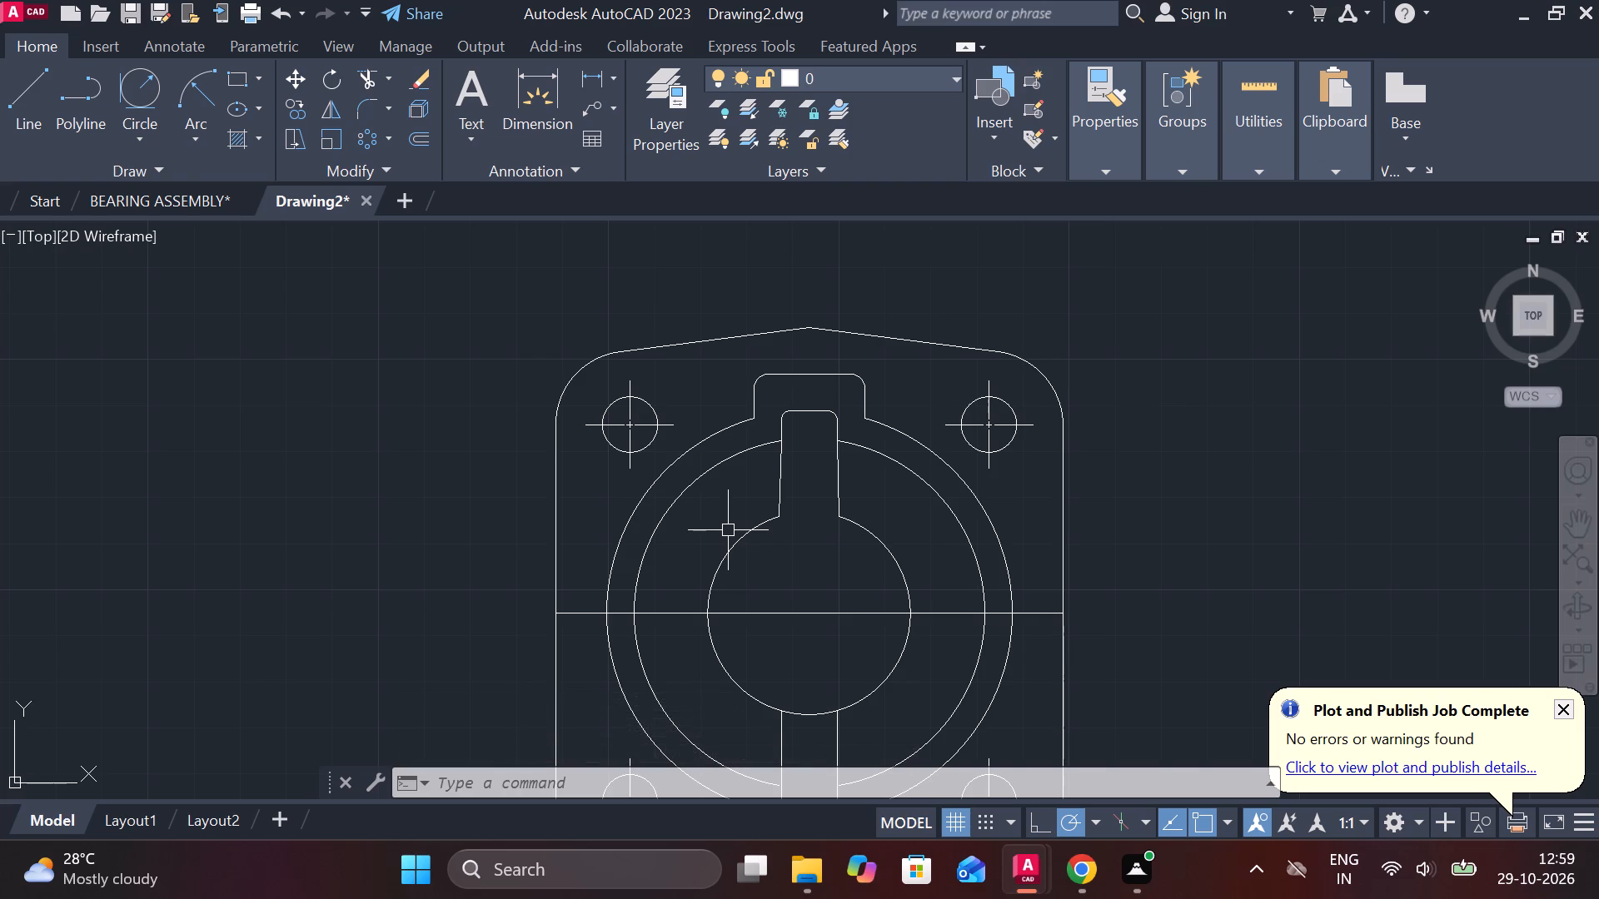
pyautogui.click(782, 480)
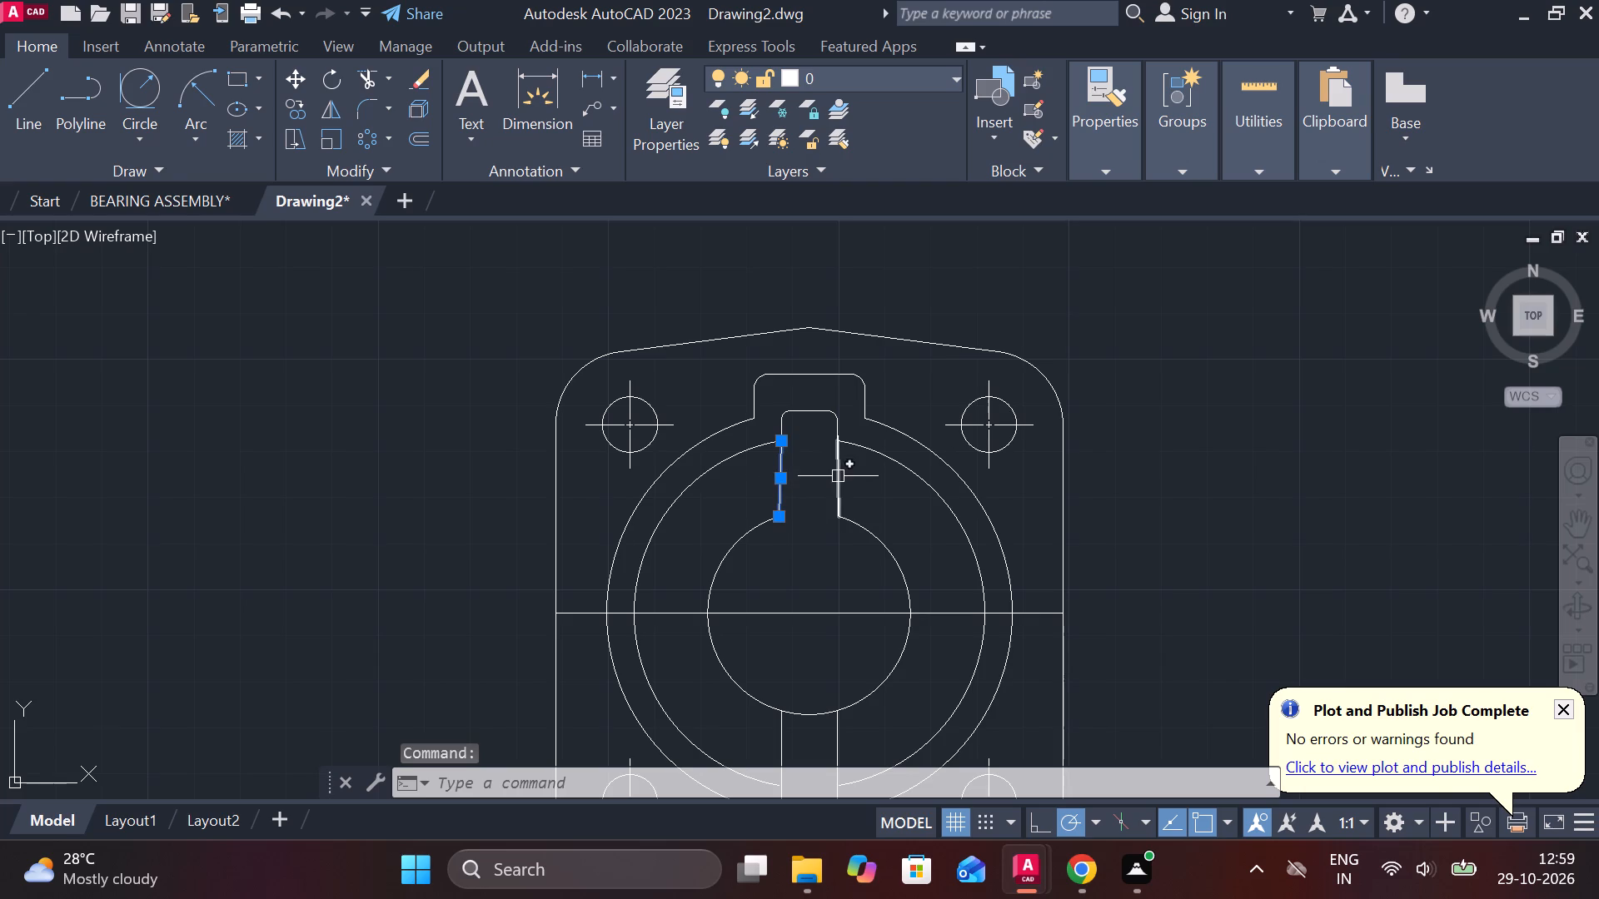
pyautogui.click(838, 476)
pyautogui.write('E')
pyautogui.press('space')
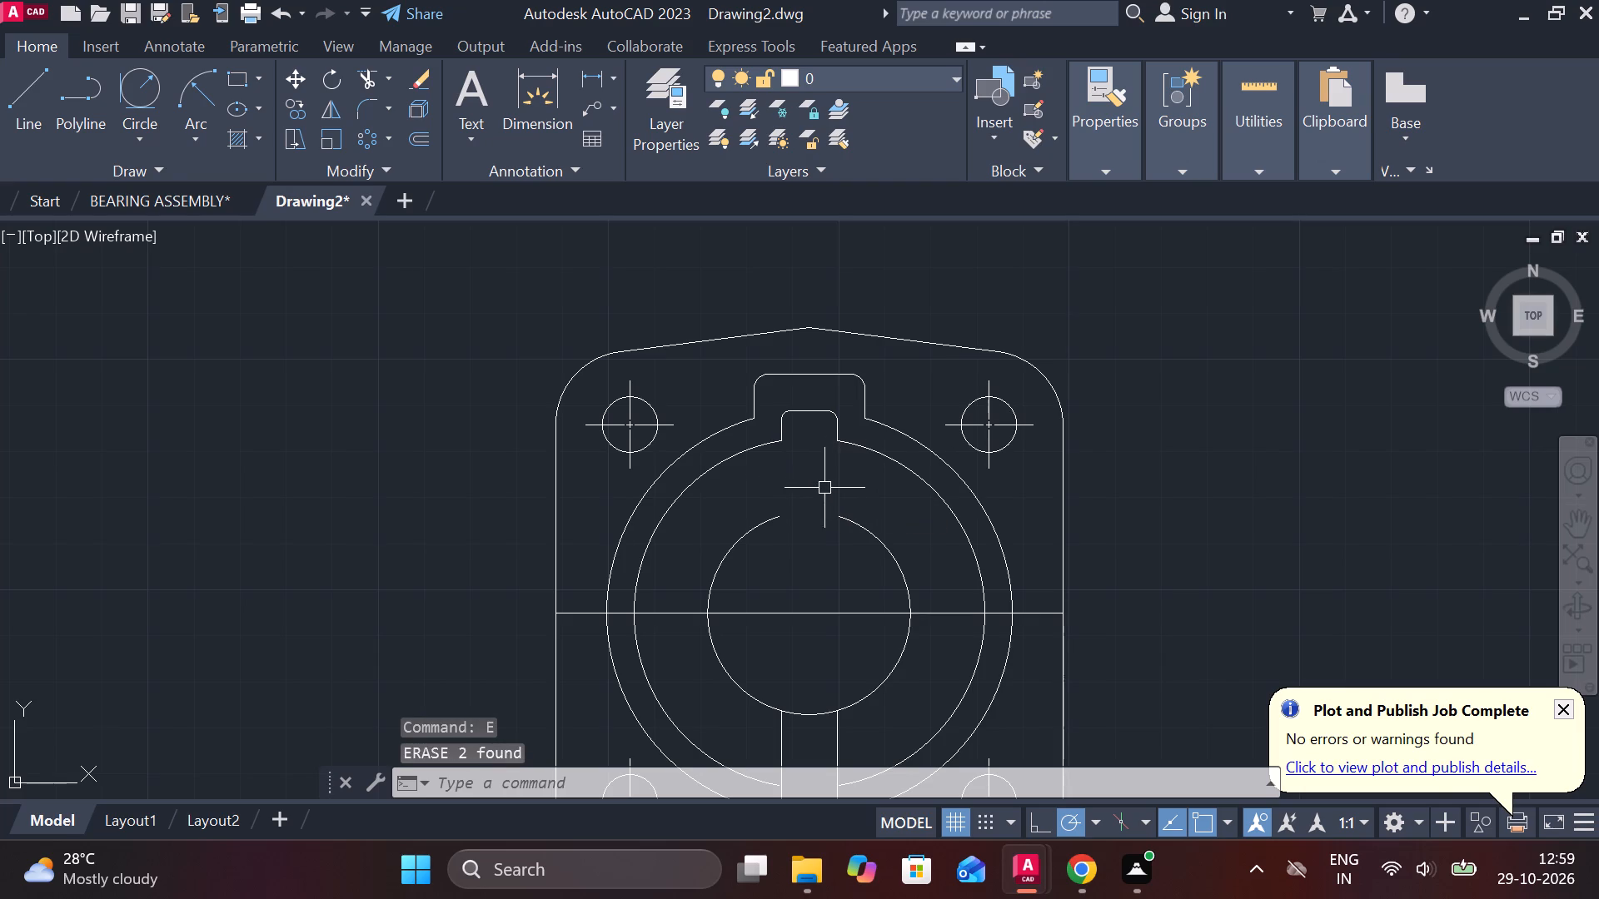
# Extend both straight sides of the upper rounded slot down to the horizontal centre line.
pyautogui.write('EX')
pyautogui.press('space')
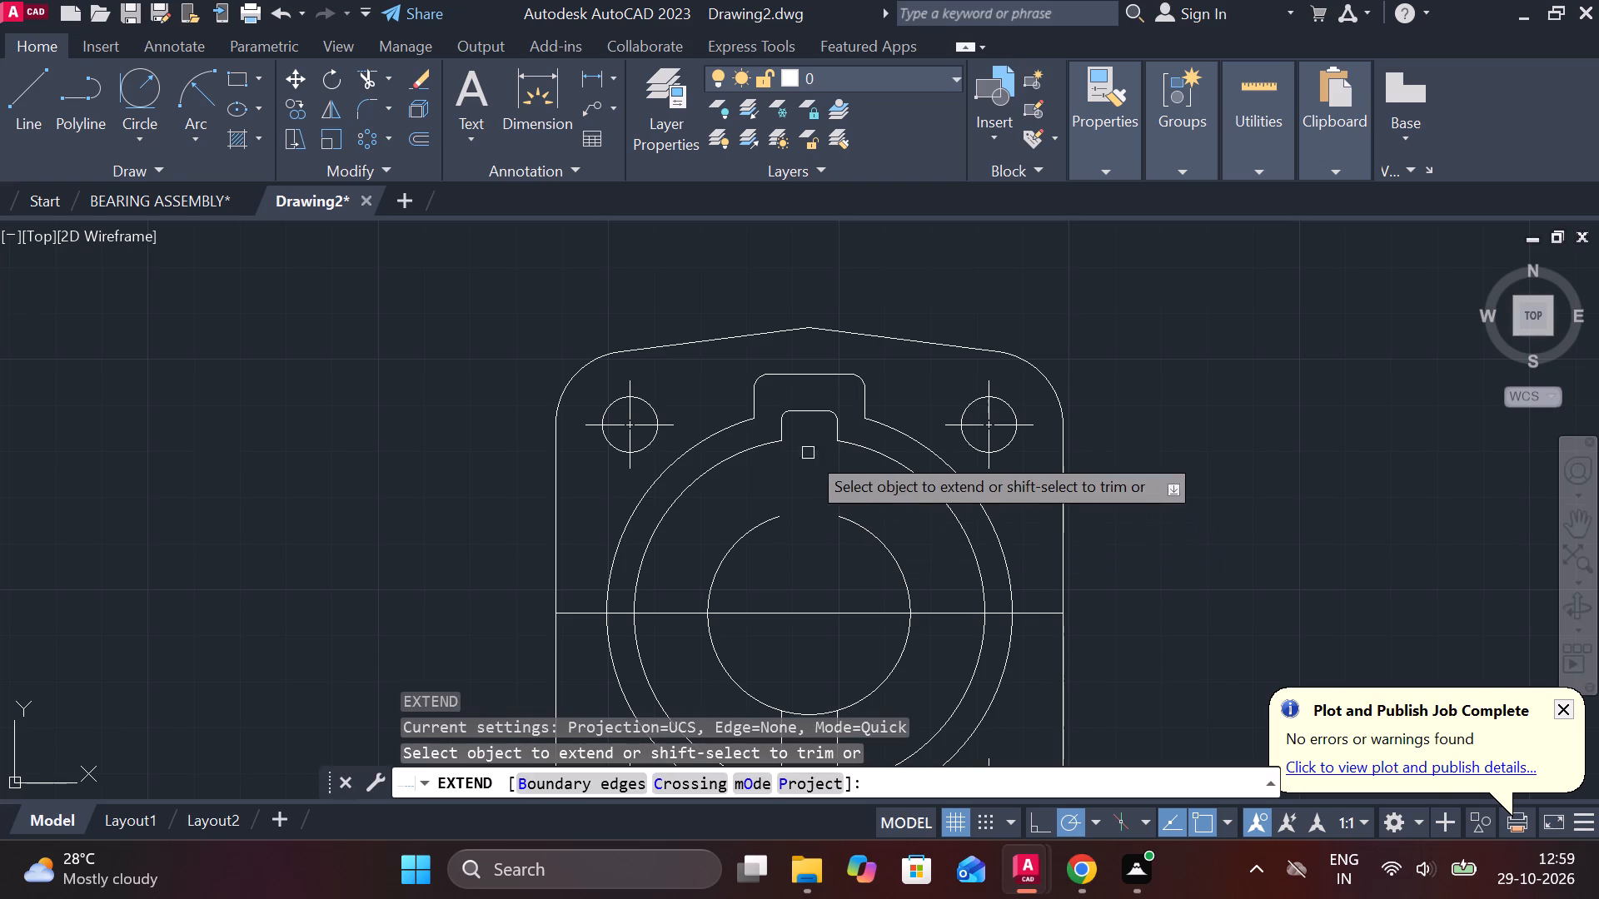
pyautogui.click(780, 433)
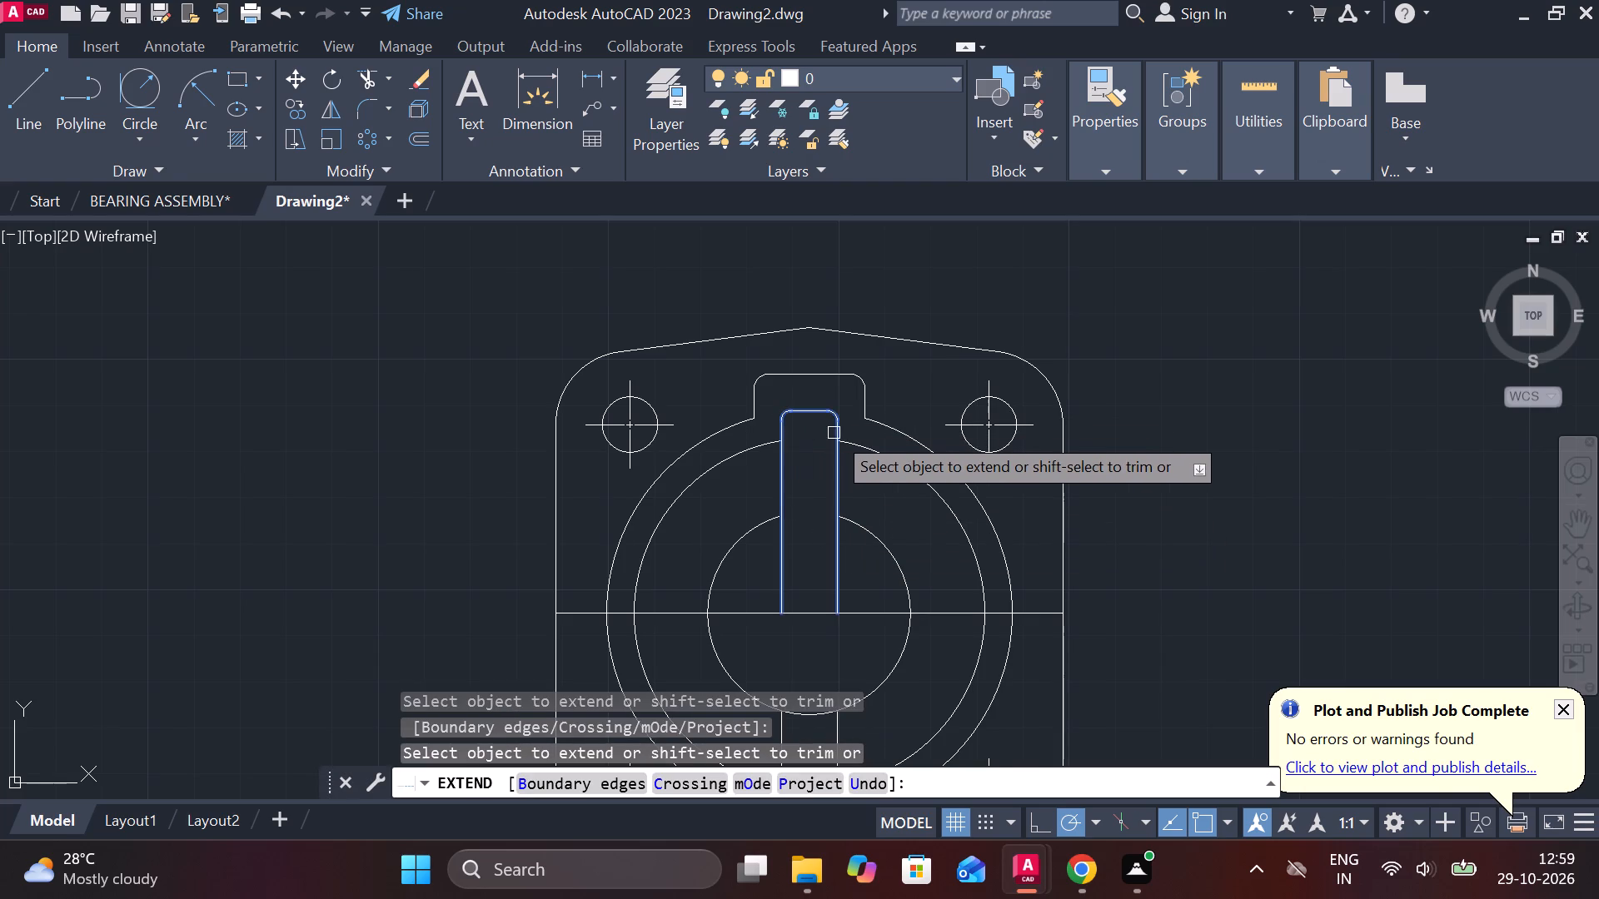
pyautogui.click(835, 433)
pyautogui.scroll(1, 877, 524)
pyautogui.press('Escape')
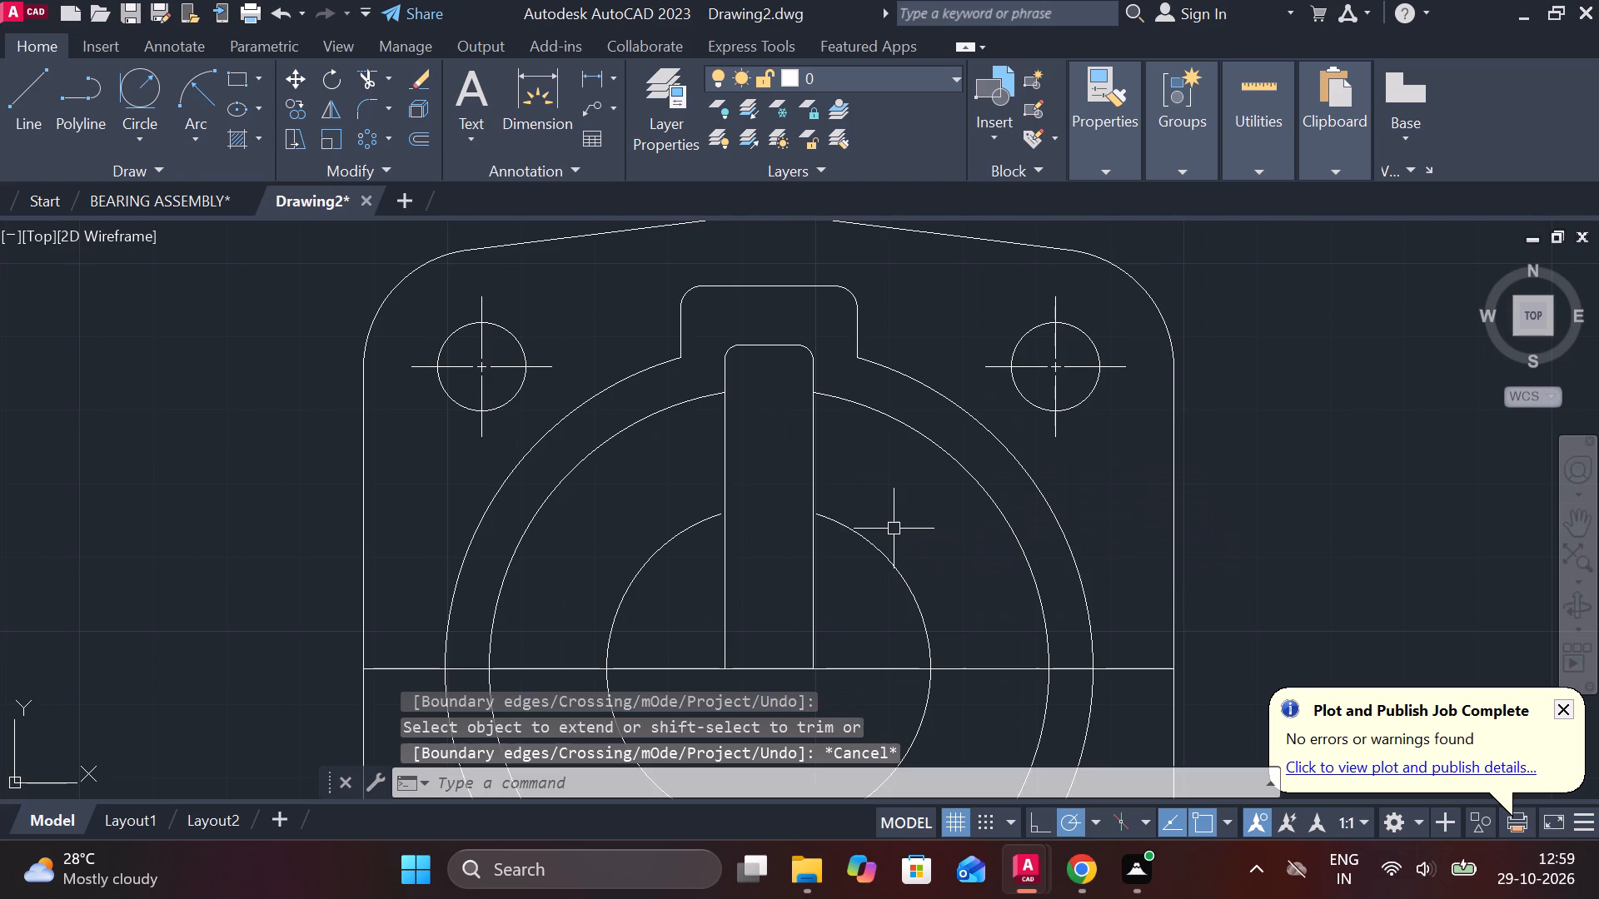
# Extend both open ends of the inner circle to meet the rib's straight sides.
pyautogui.write('EX')
pyautogui.press('space')
pyautogui.click(858, 529)
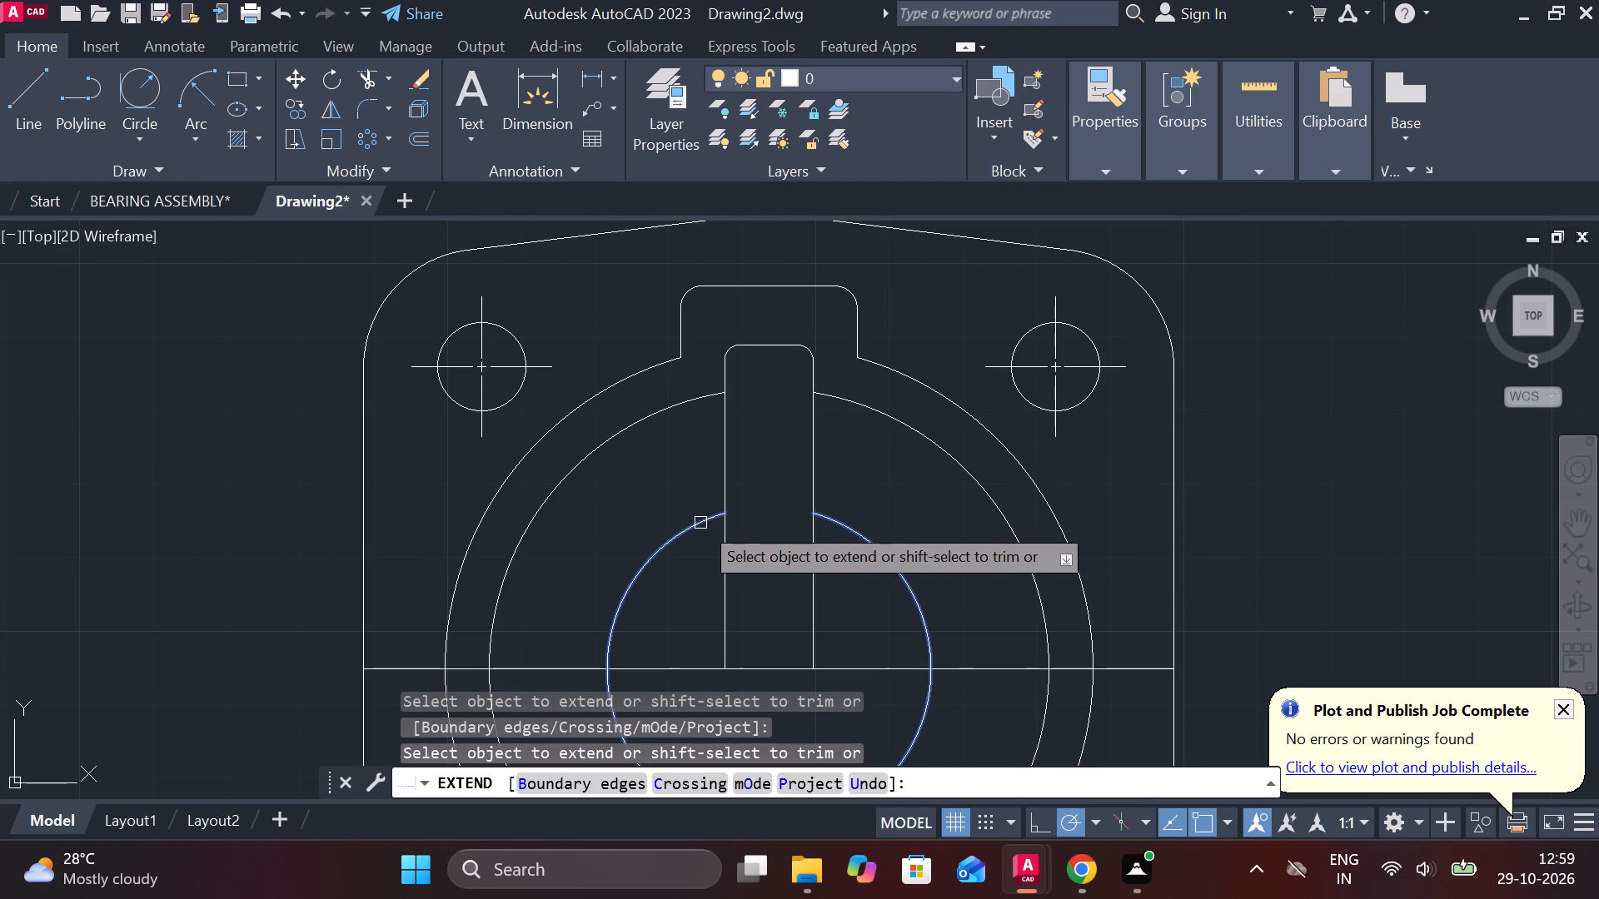
pyautogui.click(700, 523)
pyautogui.press('Escape')
# Trim both straight rib sides inside the inner circle.
pyautogui.write('TR')
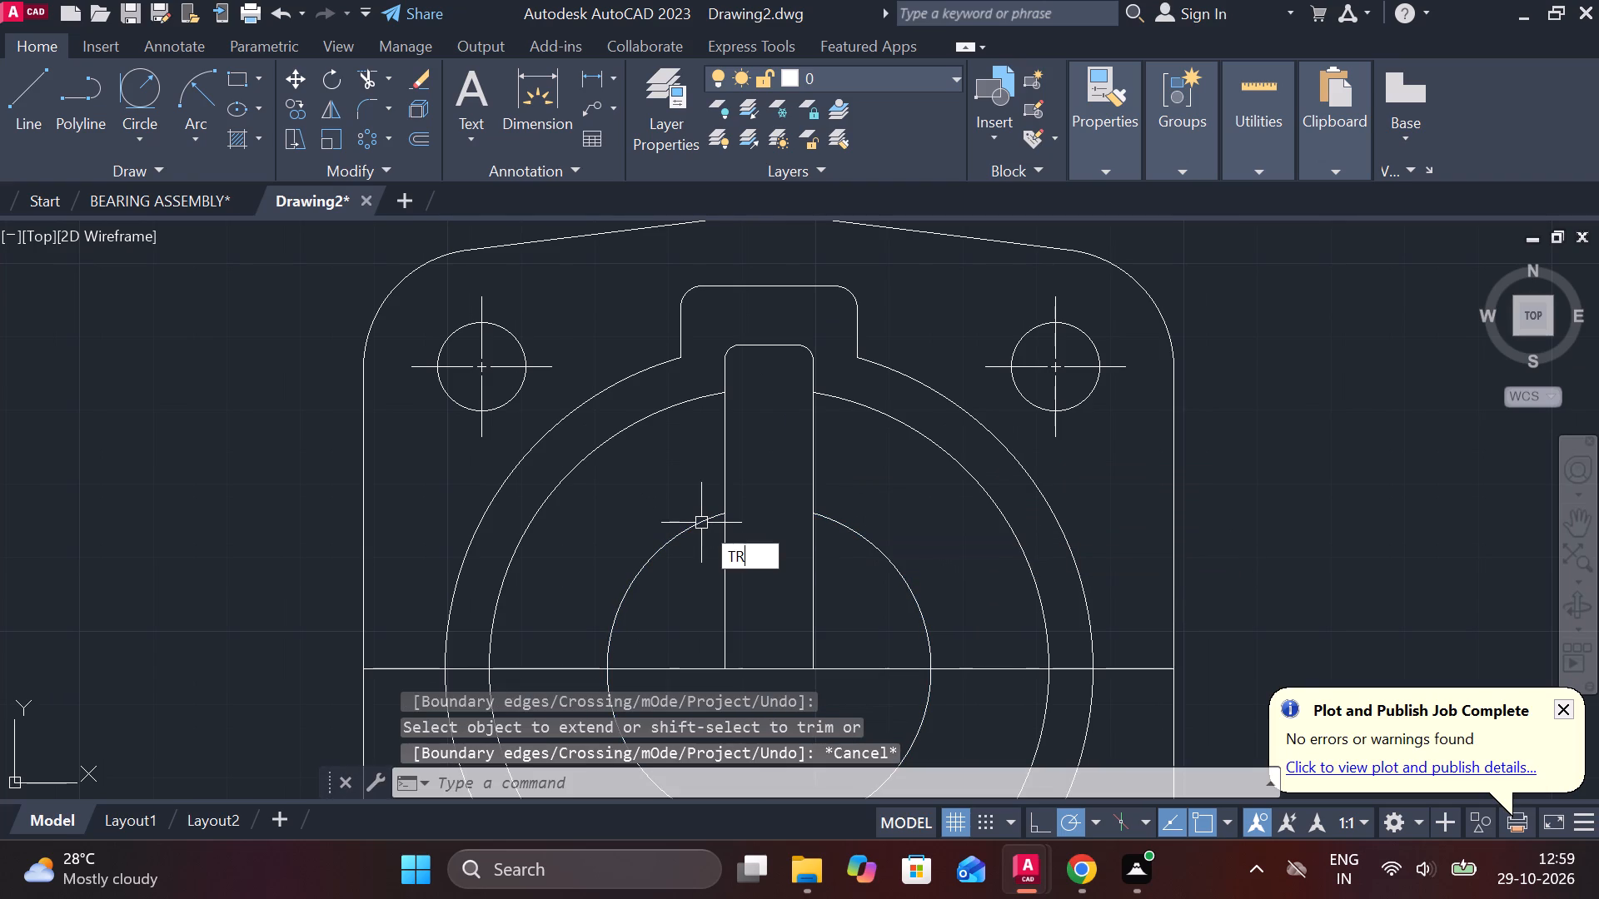
pyautogui.press('space')
pyautogui.press('space')
pyautogui.click(722, 594)
pyautogui.click(809, 589)
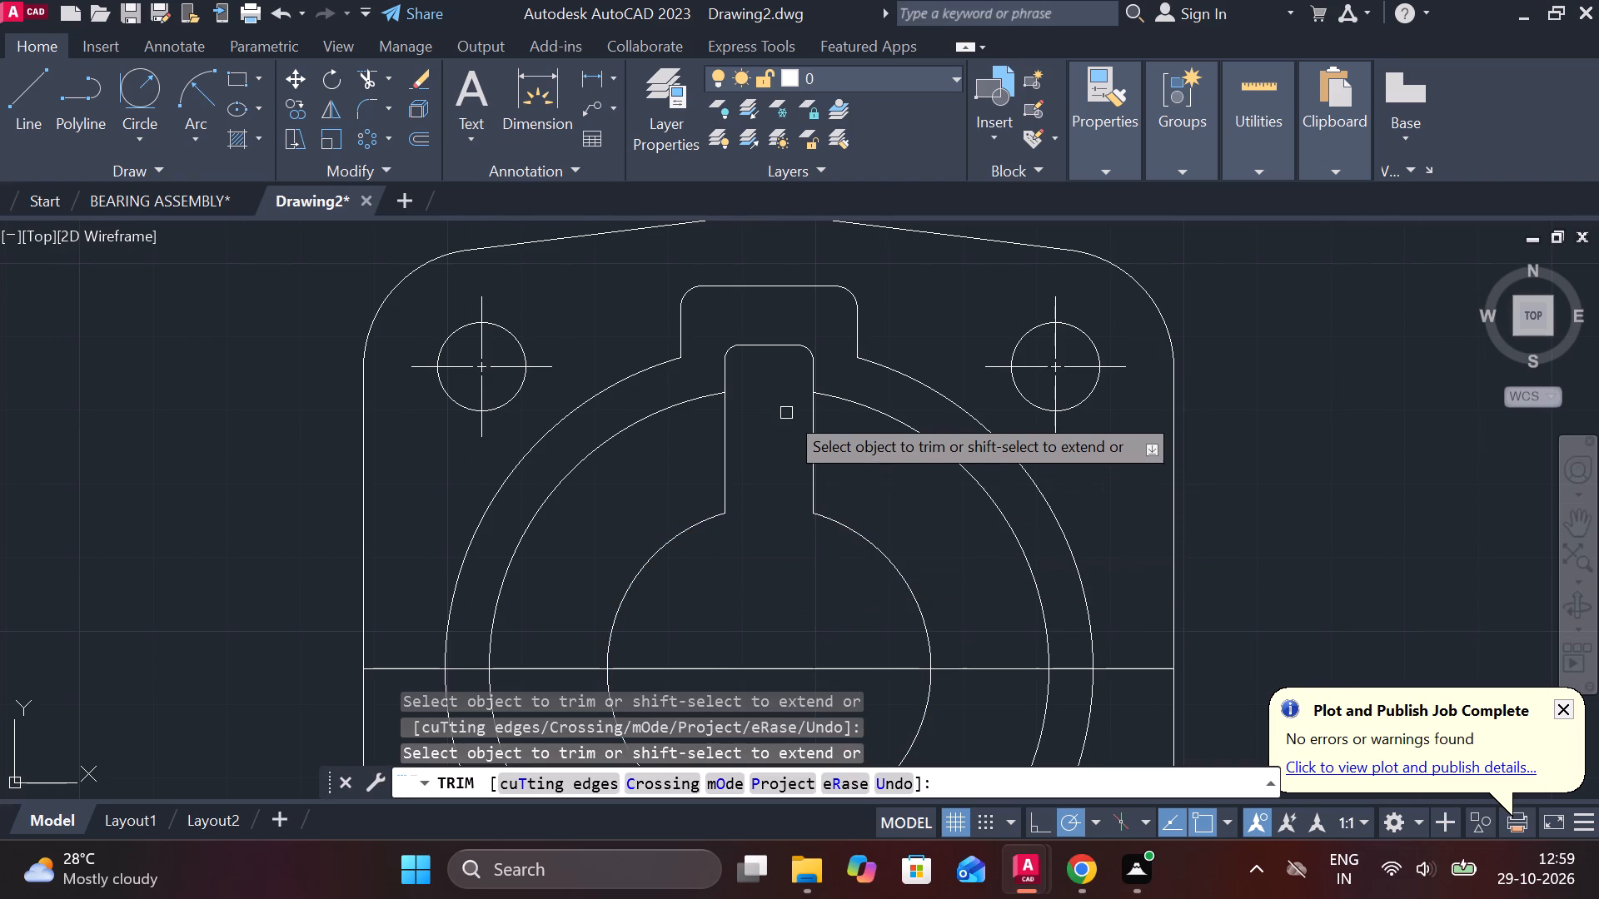
pyautogui.scroll(2, 786, 413)
pyautogui.press('Escape')
# Draw a vertical line about 27 units long from the midpoint of the rib's top edge down into the inner circle.
pyautogui.scroll(-1, 767, 487)
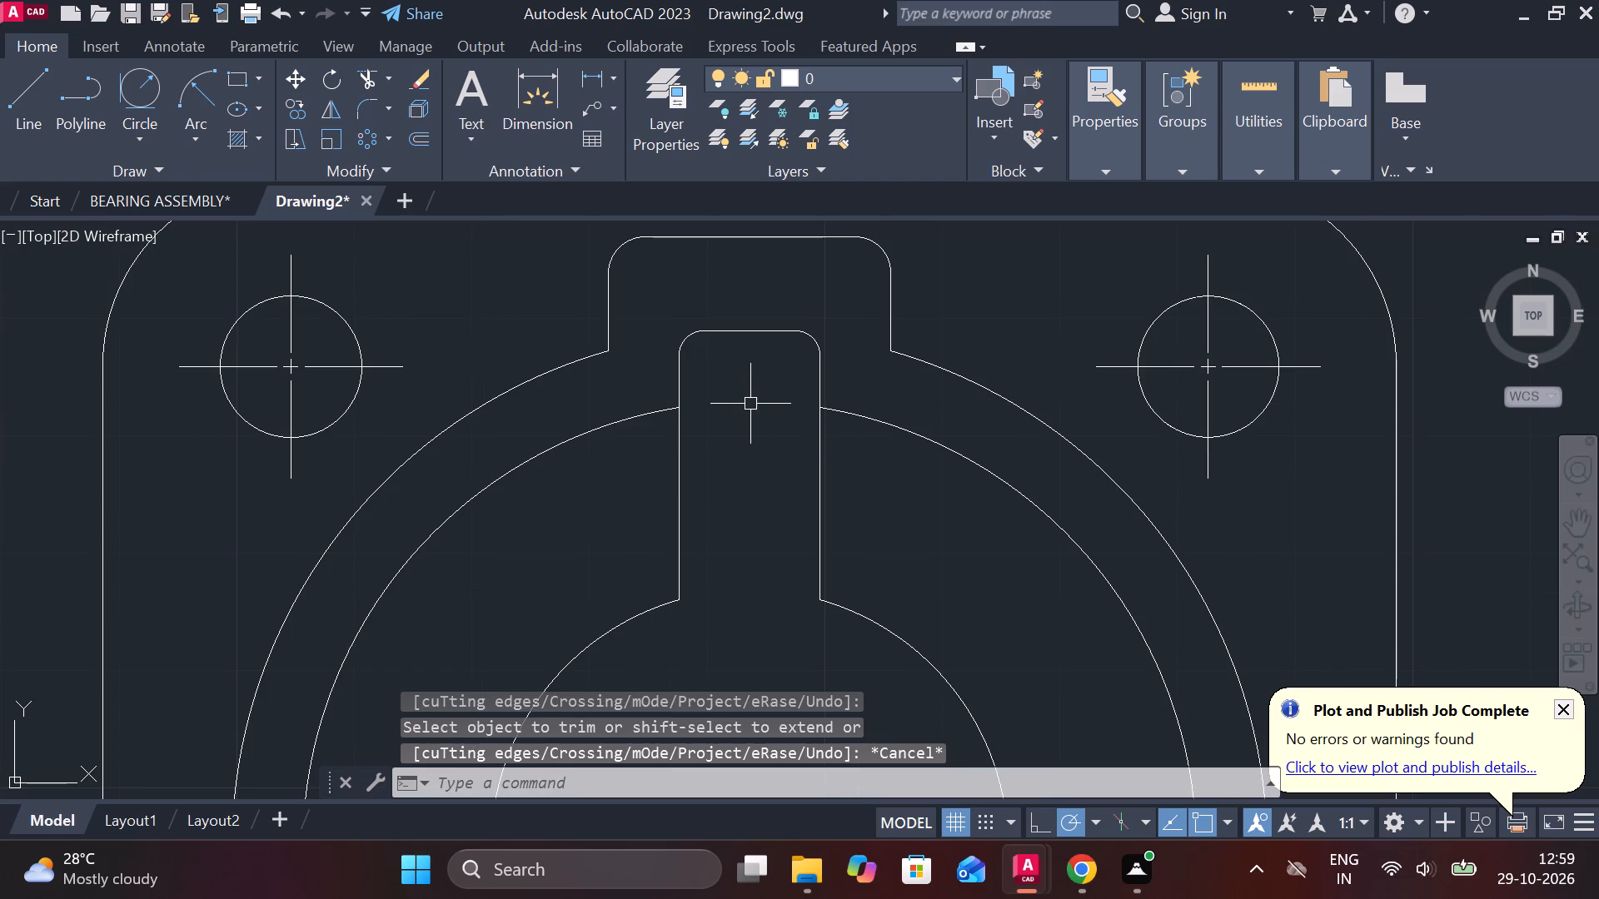
pyautogui.press('l')
pyautogui.press('Return')
pyautogui.click(749, 326)
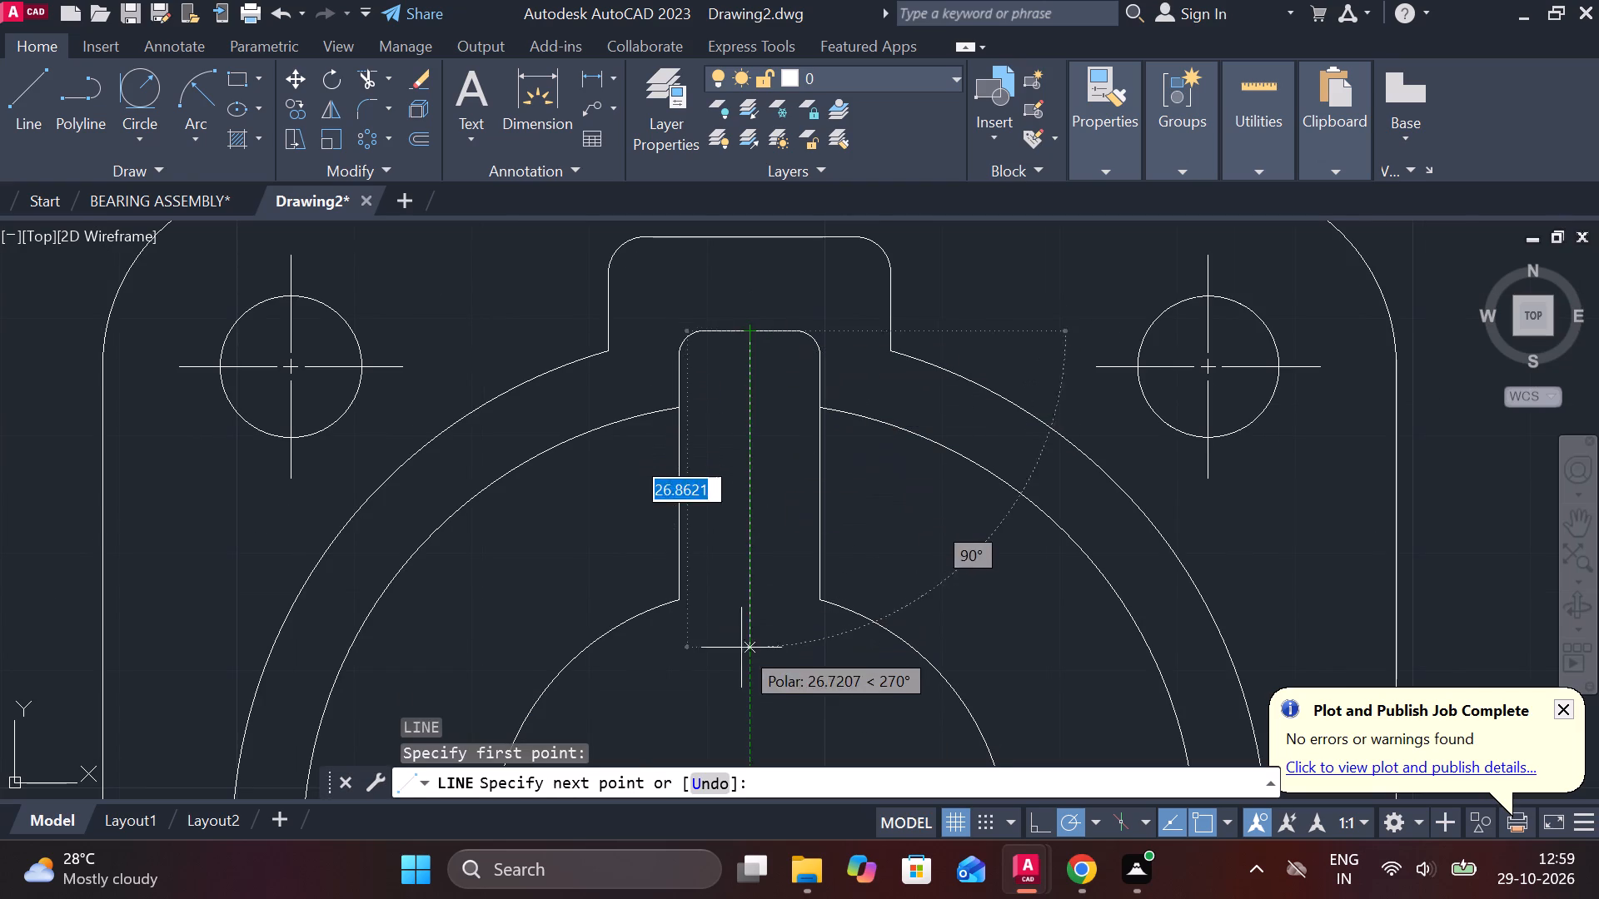
pyautogui.click(751, 654)
pyautogui.press('Escape')
# Offset the vertical centre line 6.6 to its right and 6.5 to its left.
pyautogui.click(754, 549)
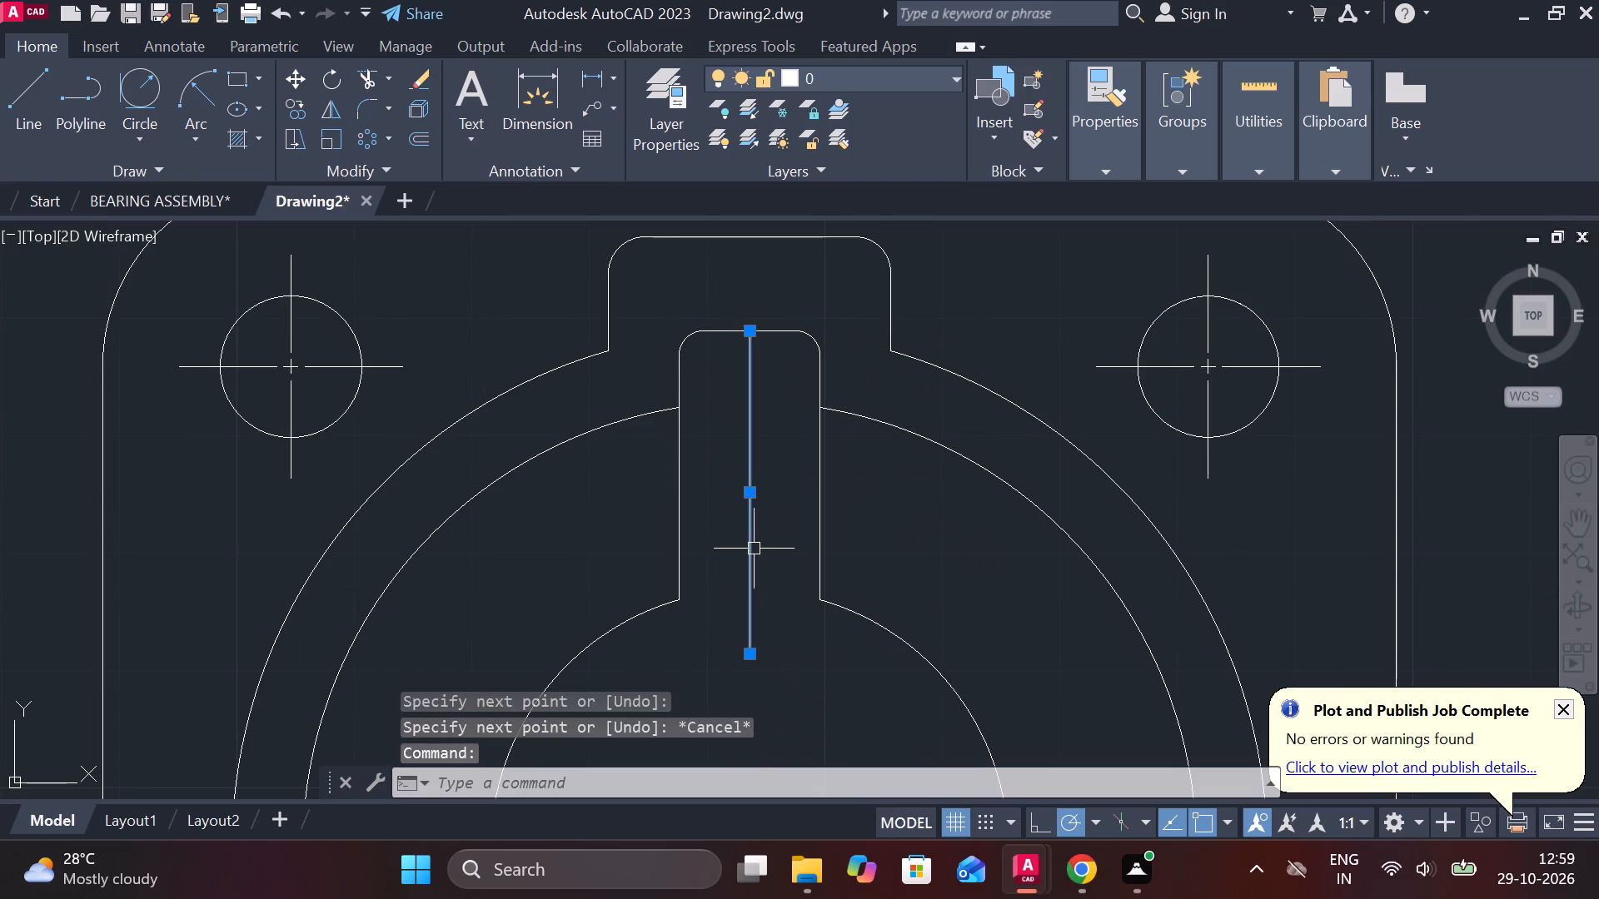
pyautogui.press('o')
pyautogui.press('Return')
pyautogui.press('Return')
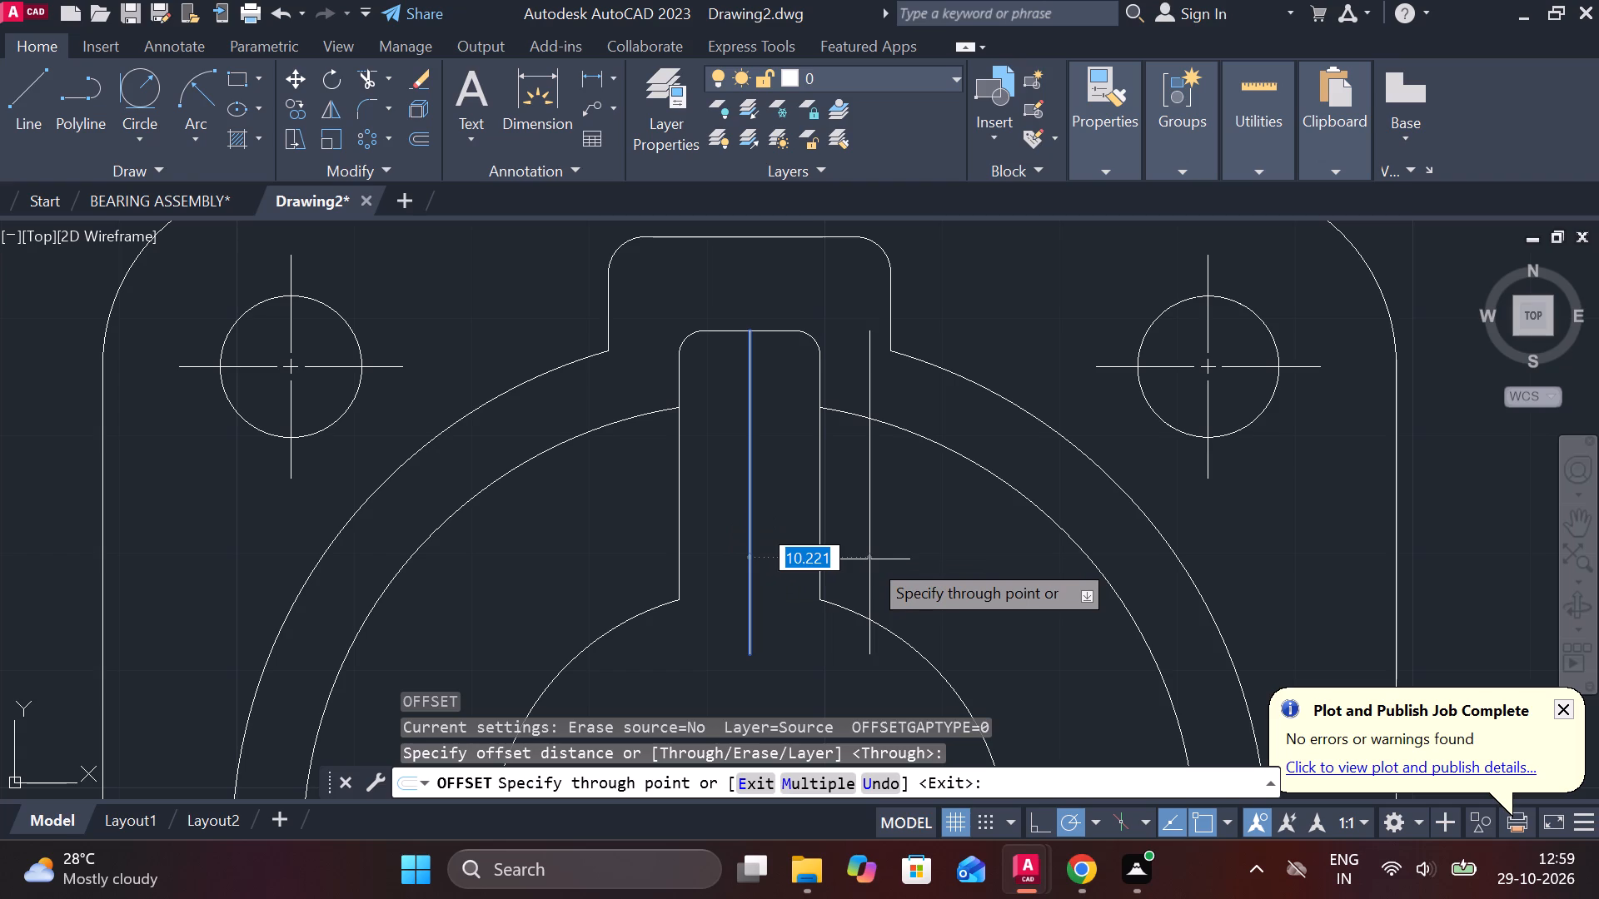
pyautogui.write('6.')
pyautogui.write('6')
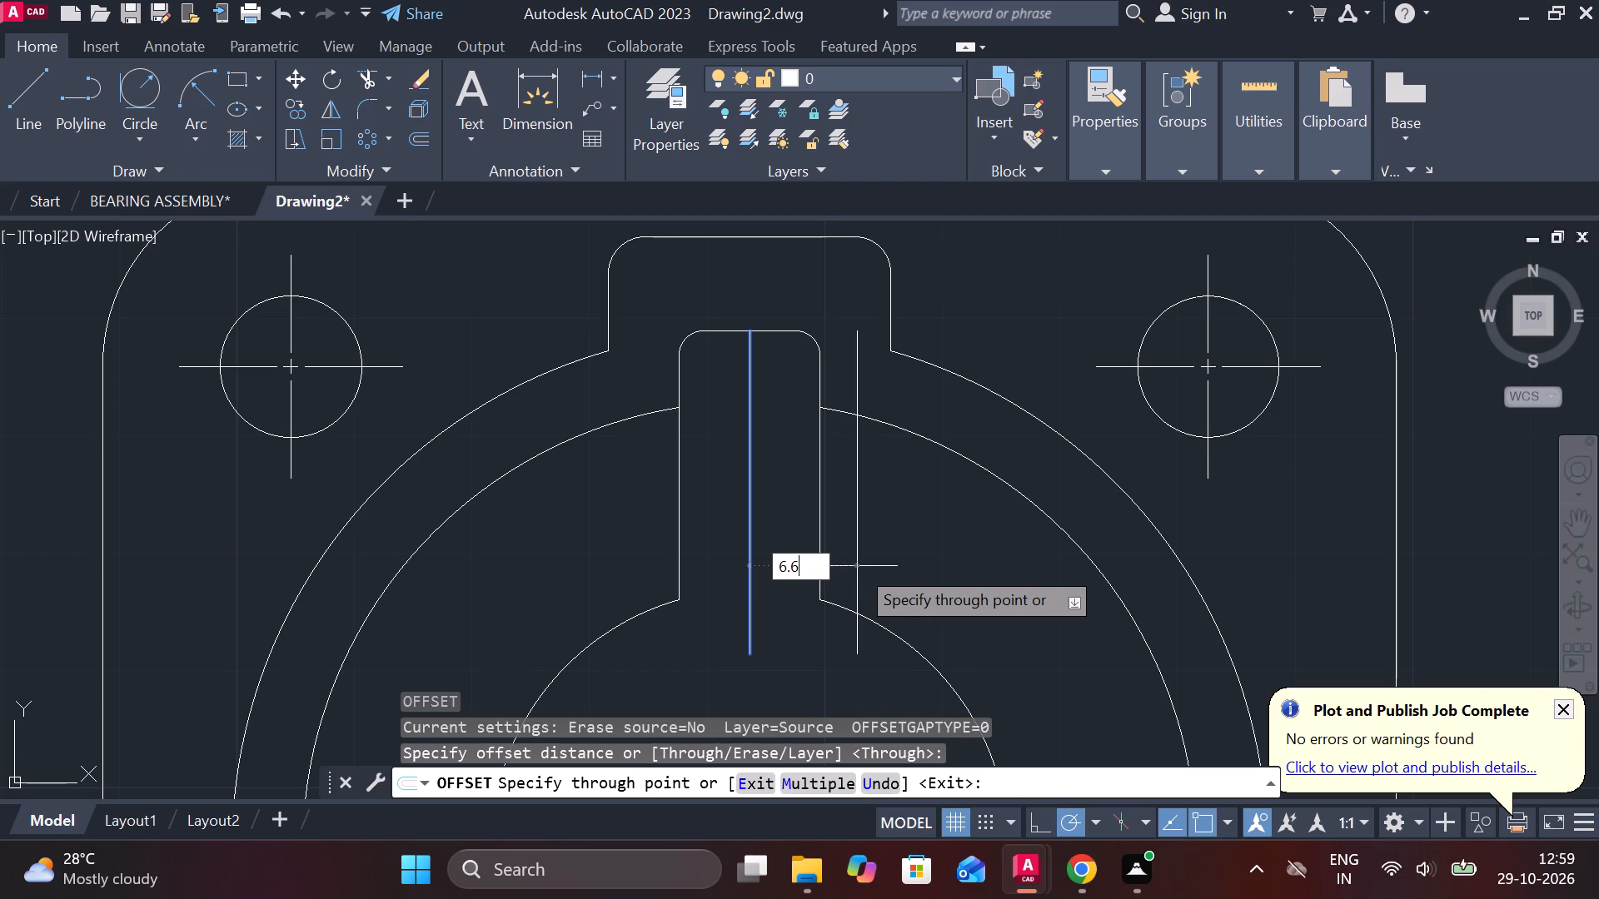
pyautogui.press('space')
pyautogui.click(747, 550)
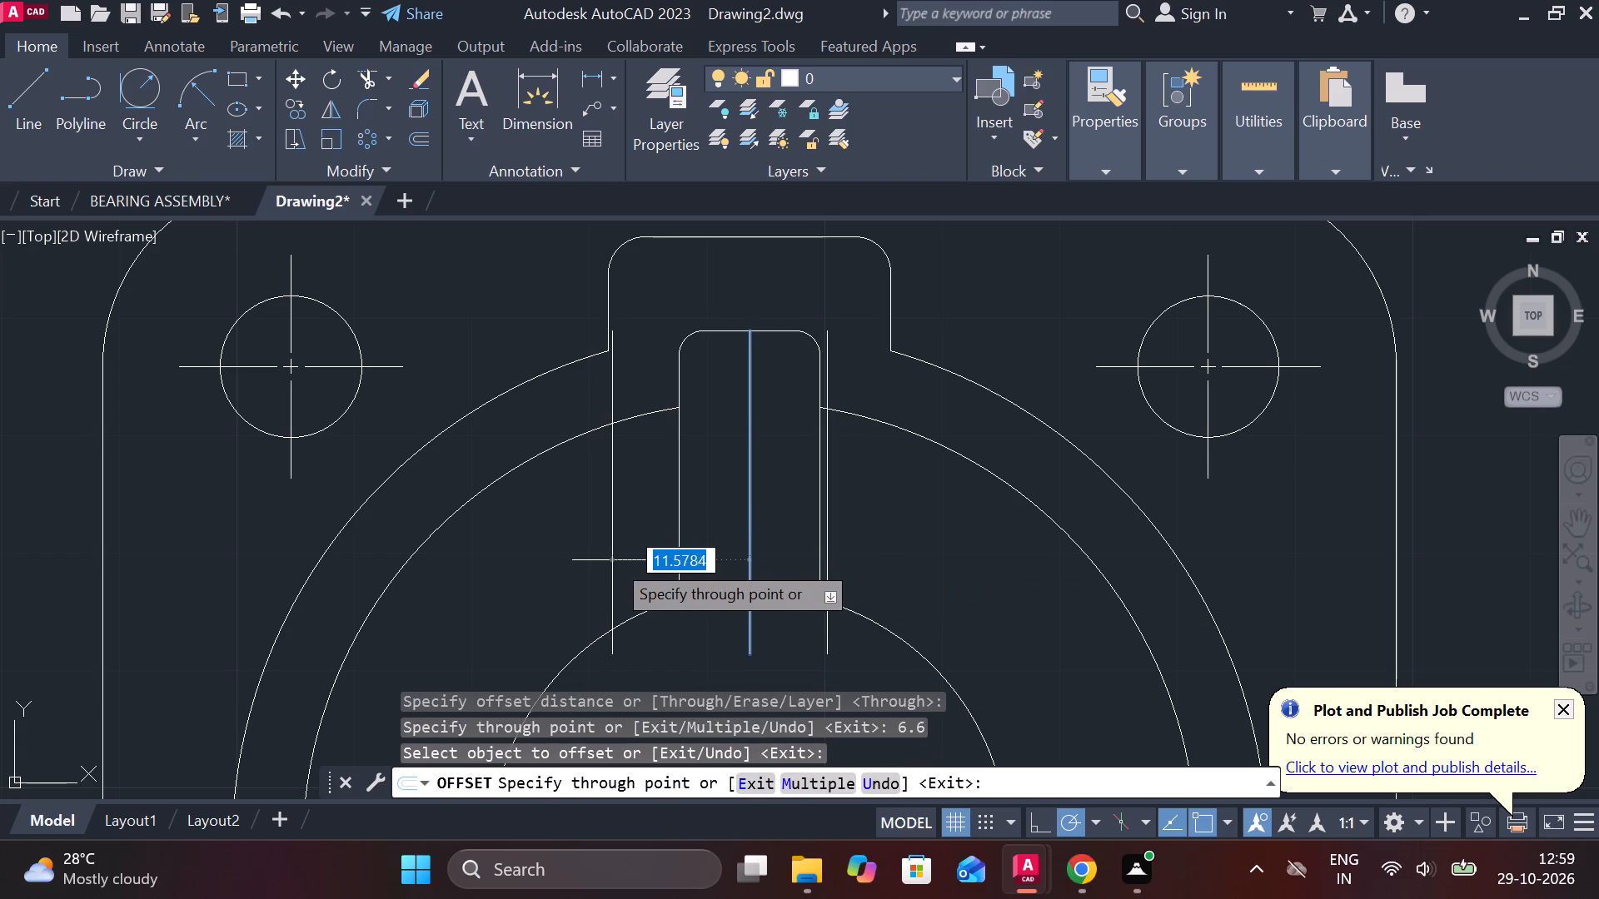
pyautogui.press('6')
pyautogui.press('.')
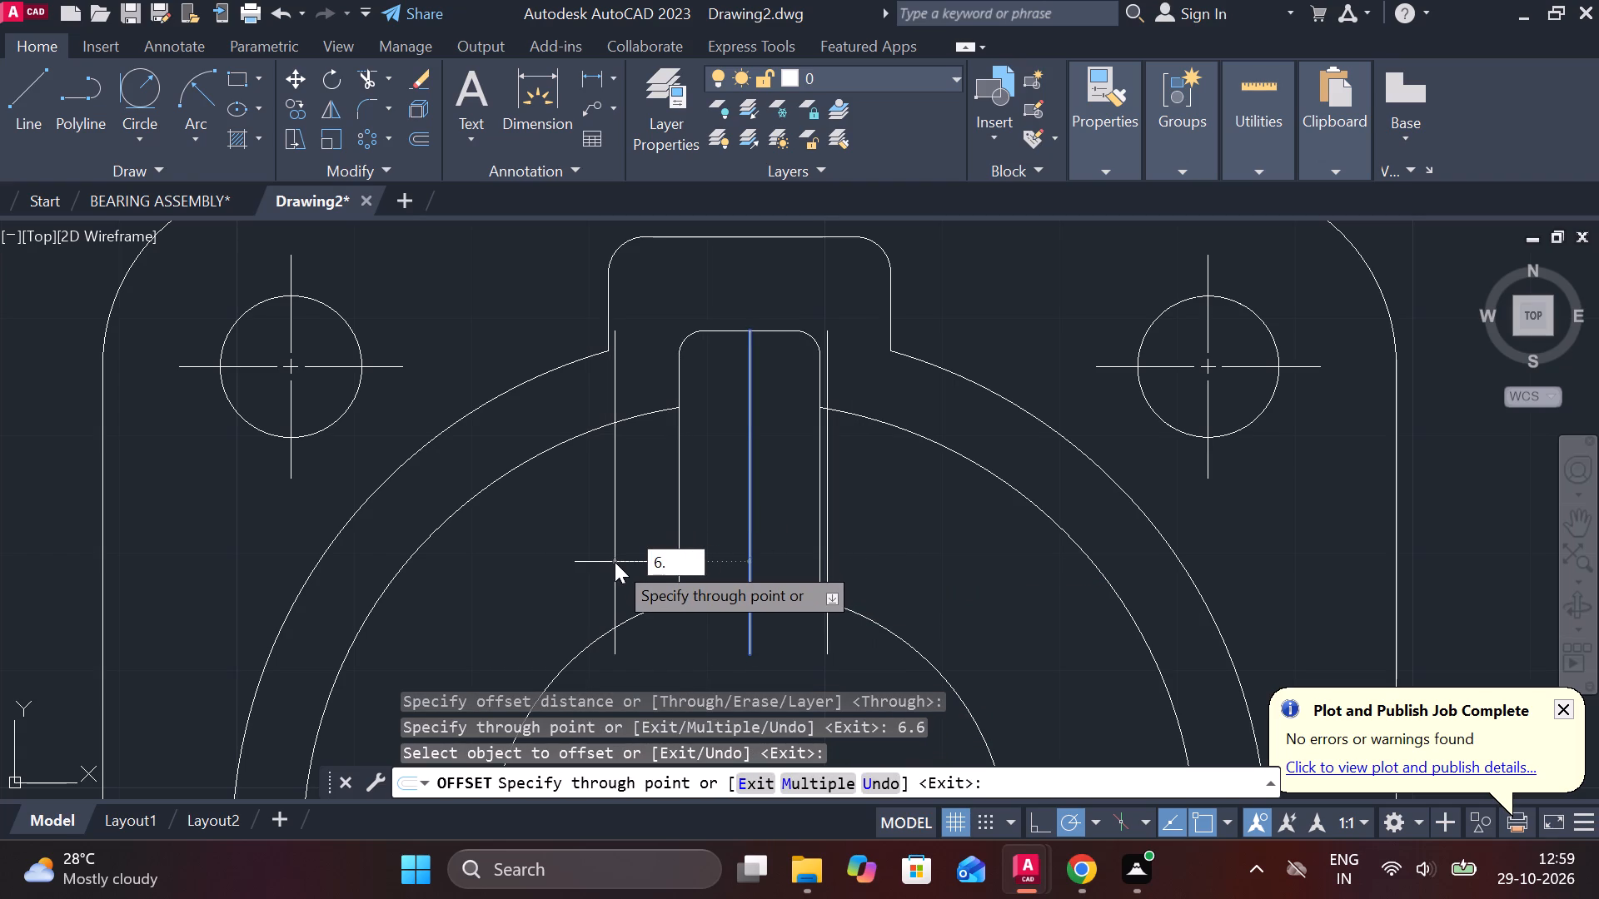
pyautogui.press('5')
pyautogui.press('Return')
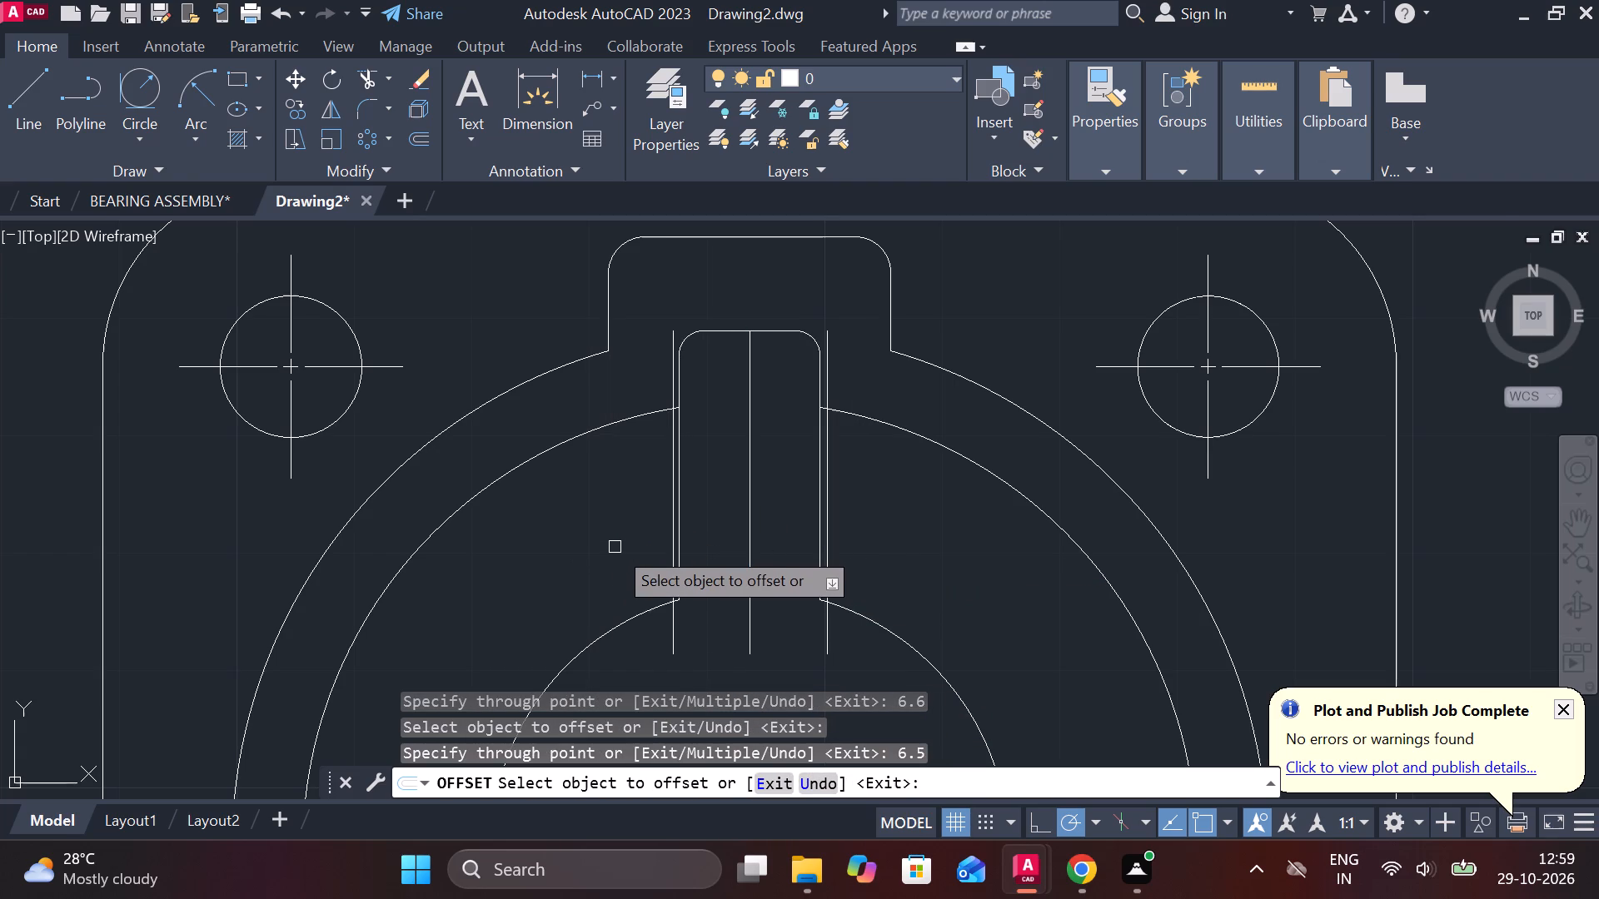
pyautogui.scroll(1, 606, 452)
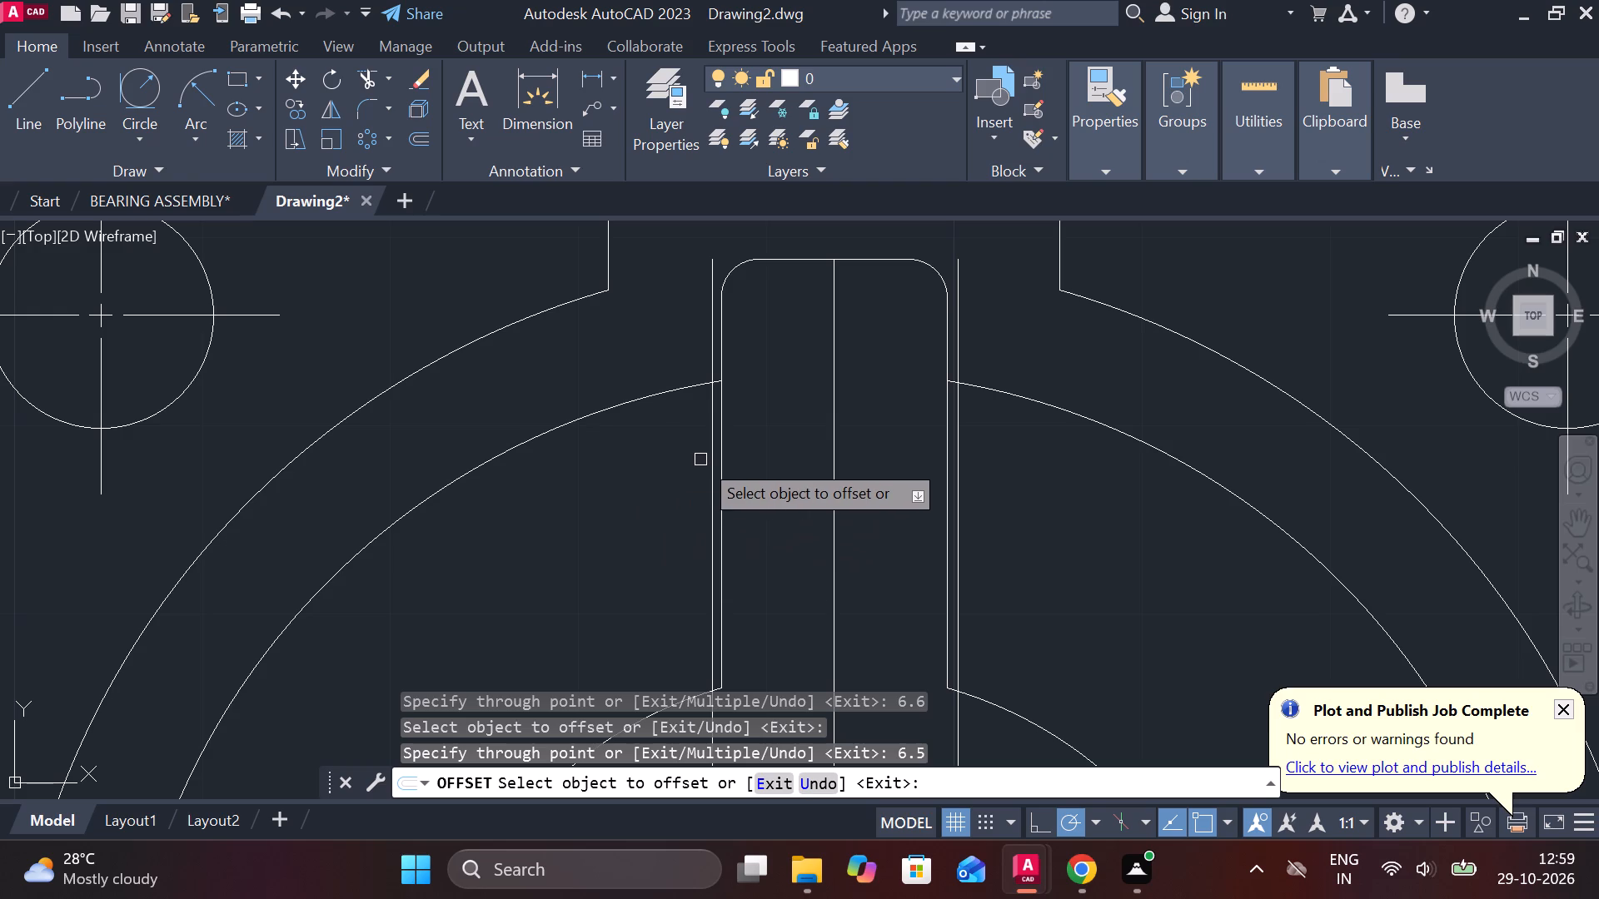
pyautogui.scroll(1, 723, 514)
pyautogui.press('Escape')
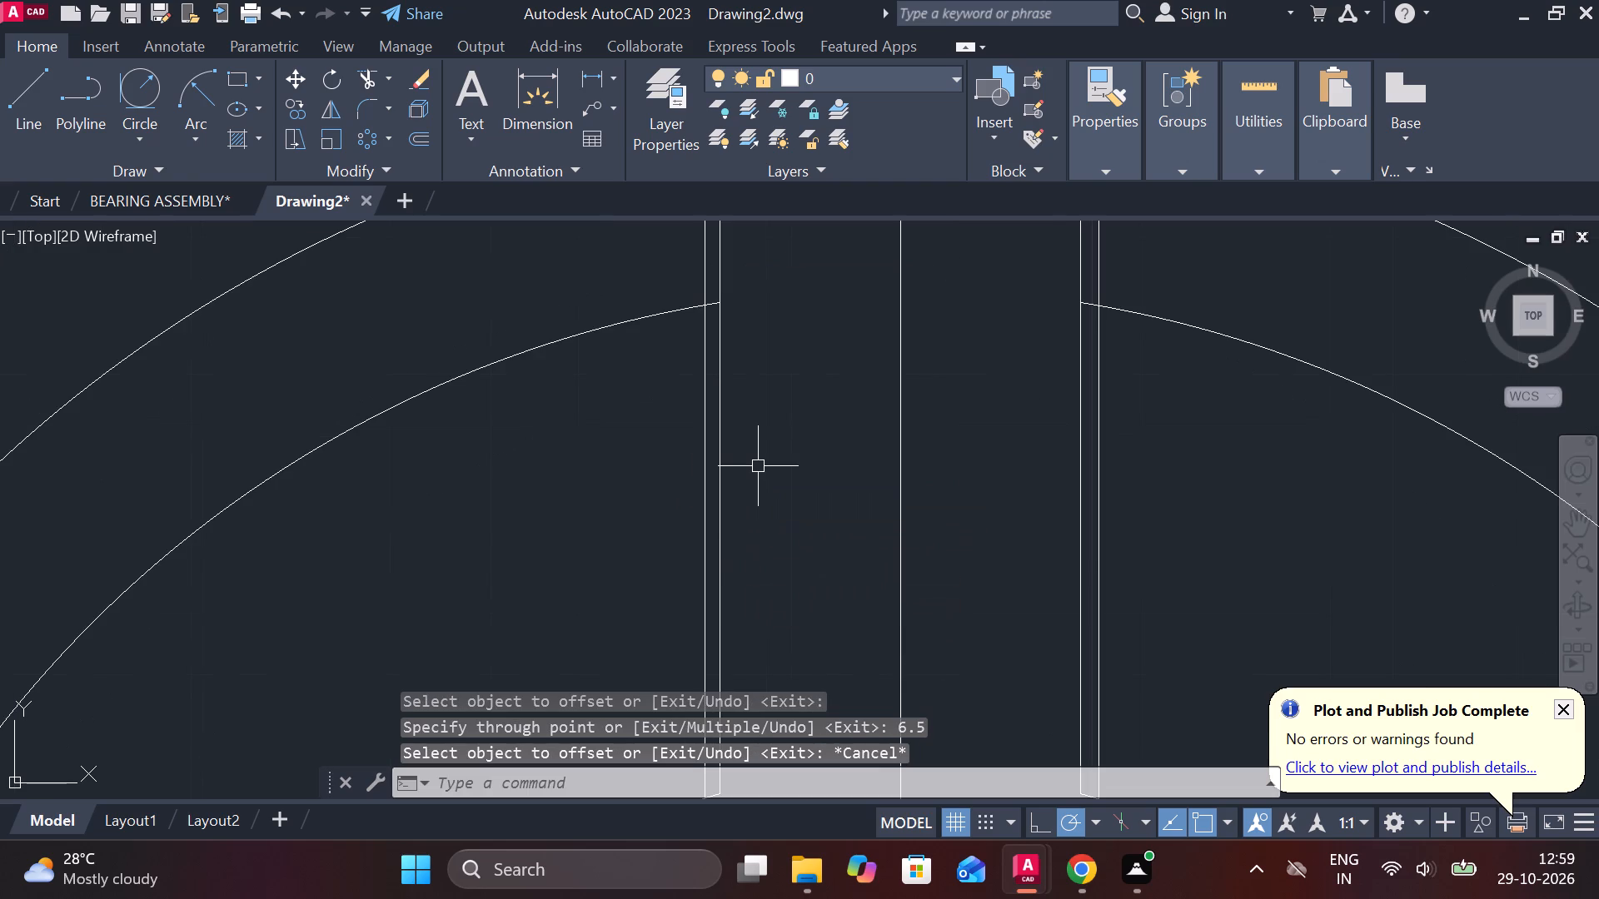
# Trim the rib's overlapping side lines, keeping only the offset lines between the middle and inner circles.
pyautogui.write('TR')
pyautogui.press('space')
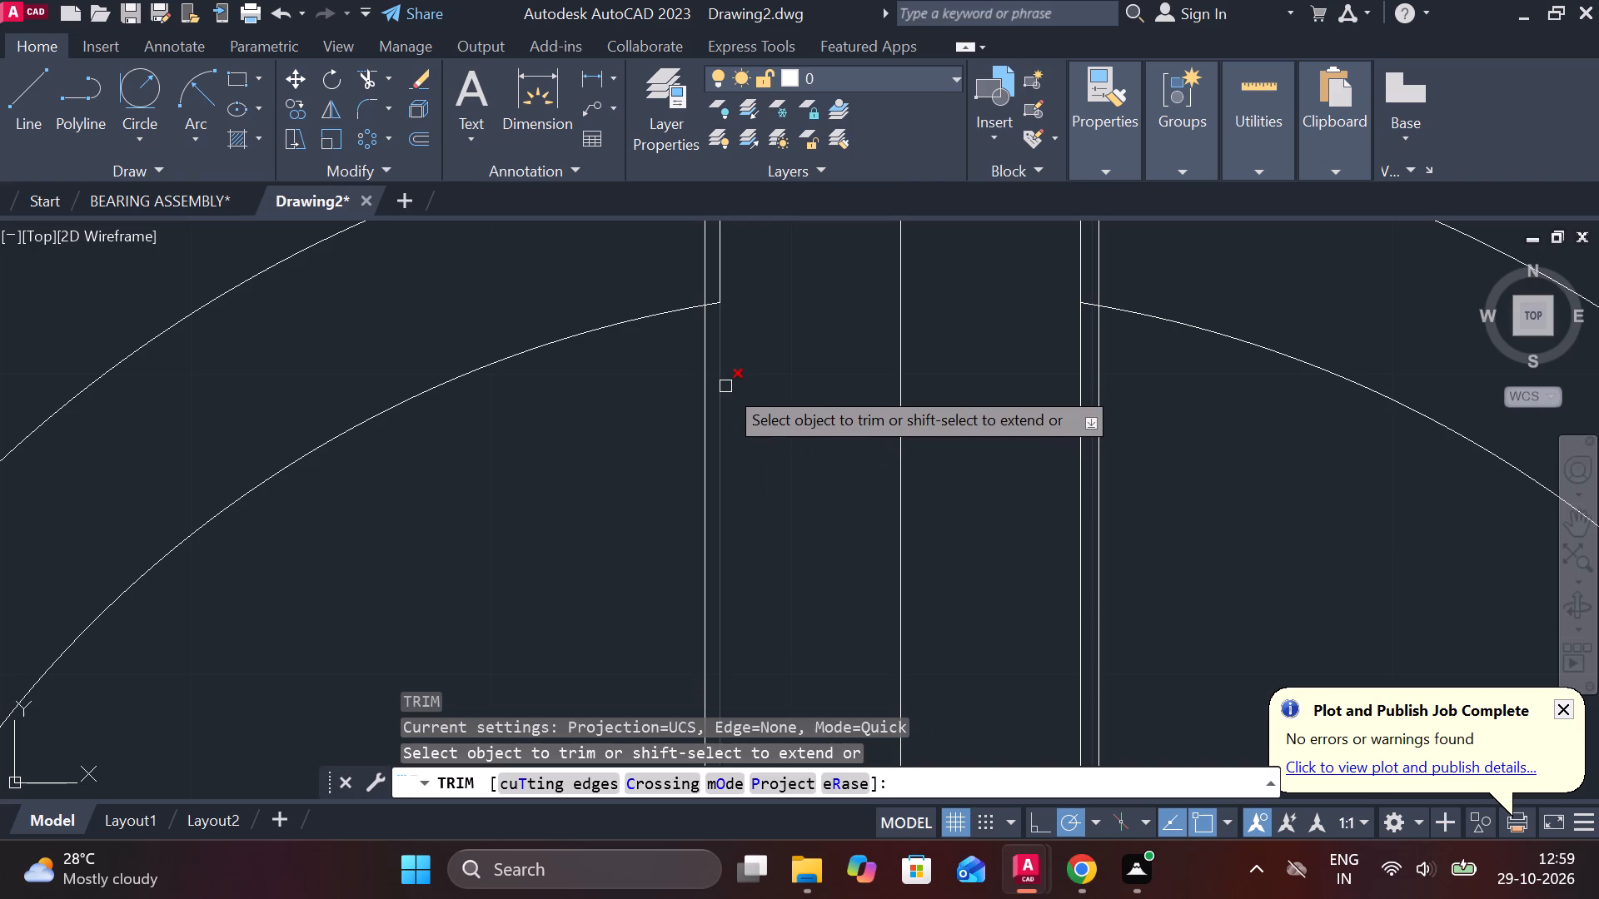
pyautogui.click(725, 386)
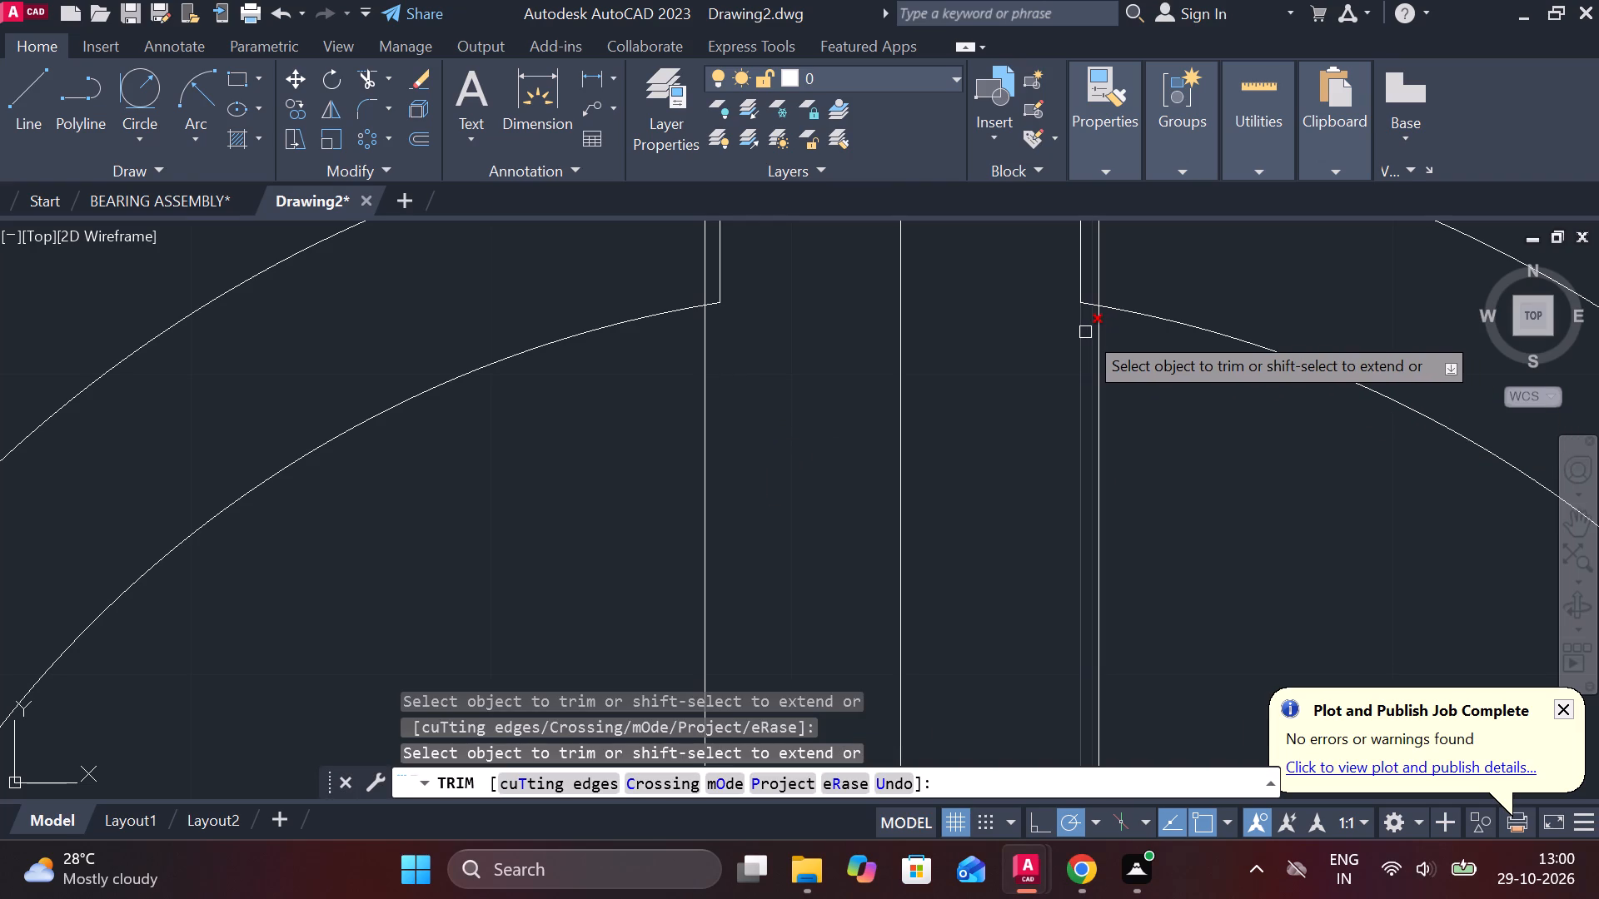
pyautogui.click(1085, 332)
pyautogui.click(1095, 281)
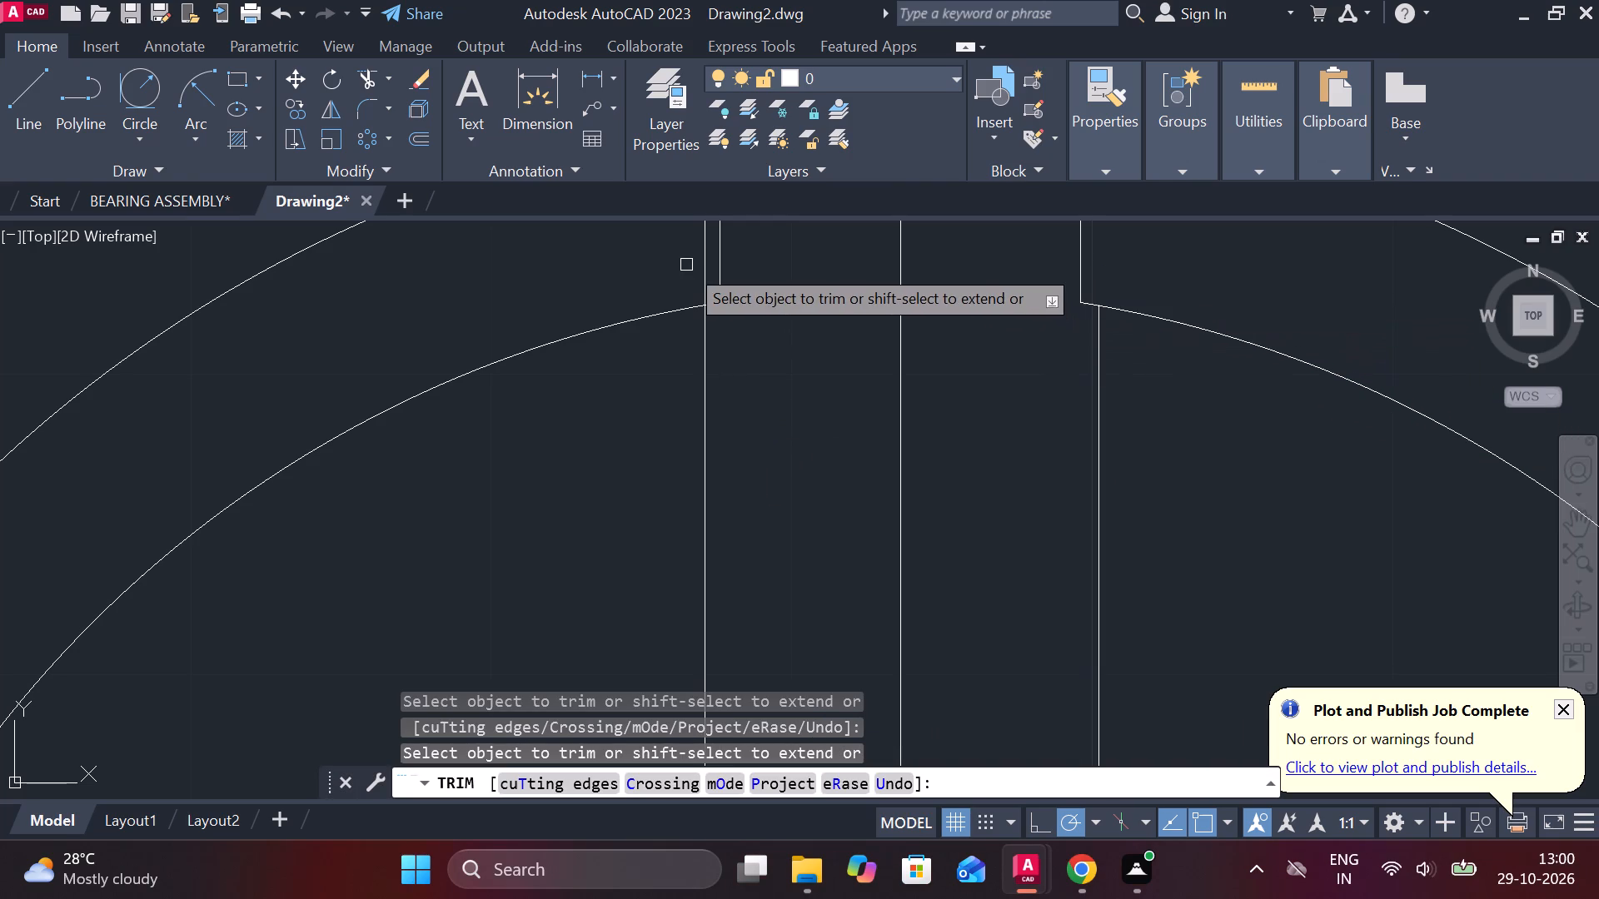
pyautogui.click(700, 269)
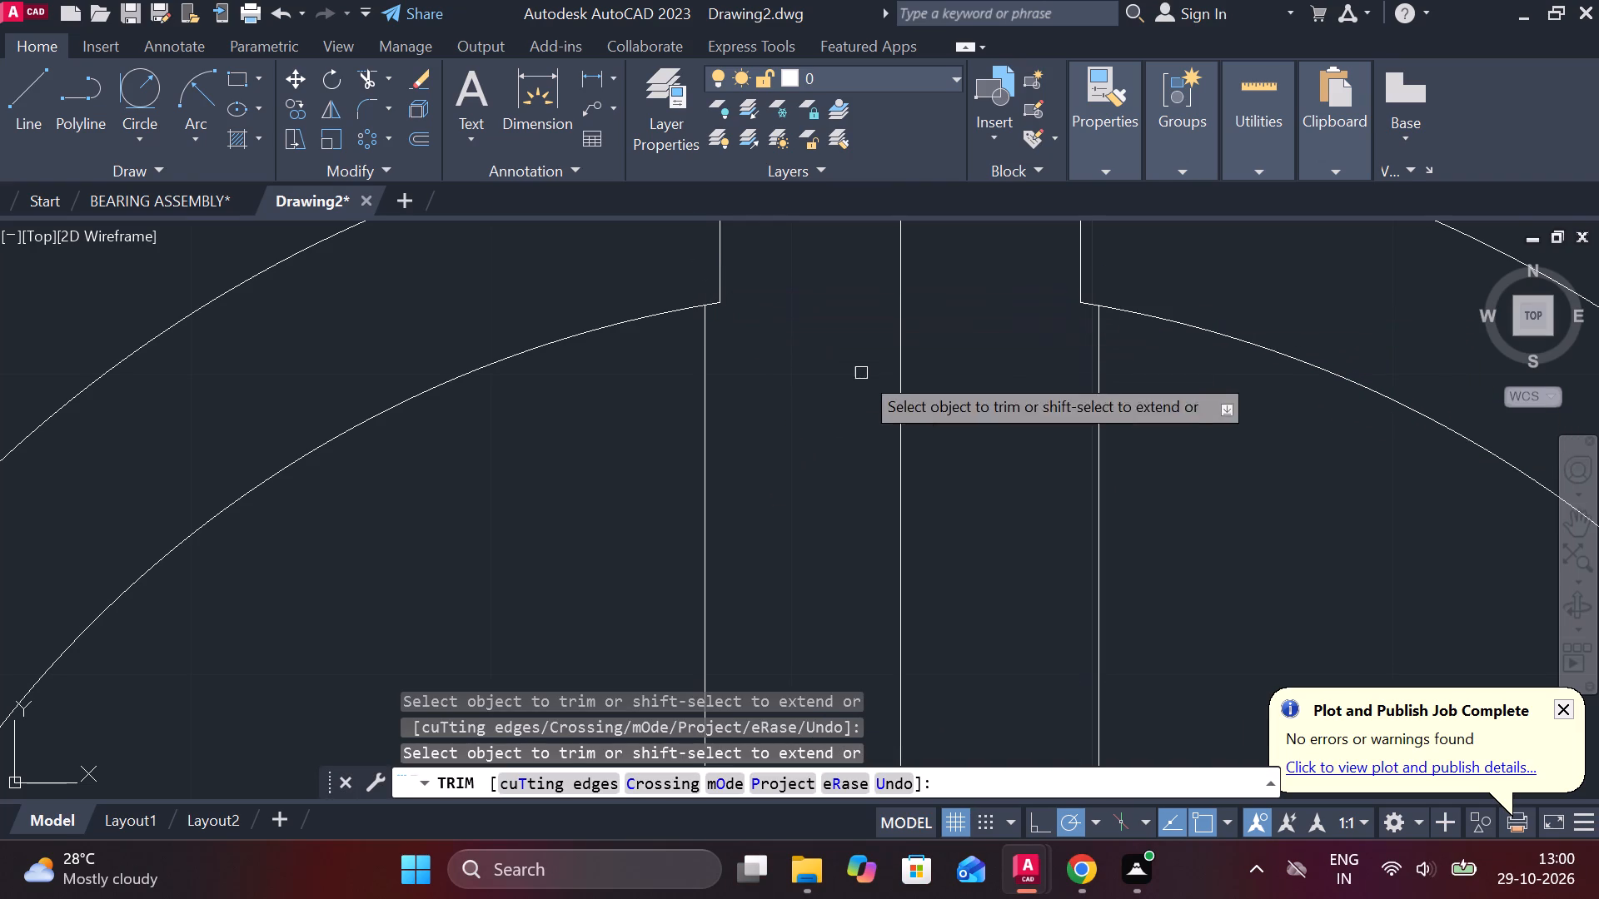
pyautogui.scroll(-1, 861, 373)
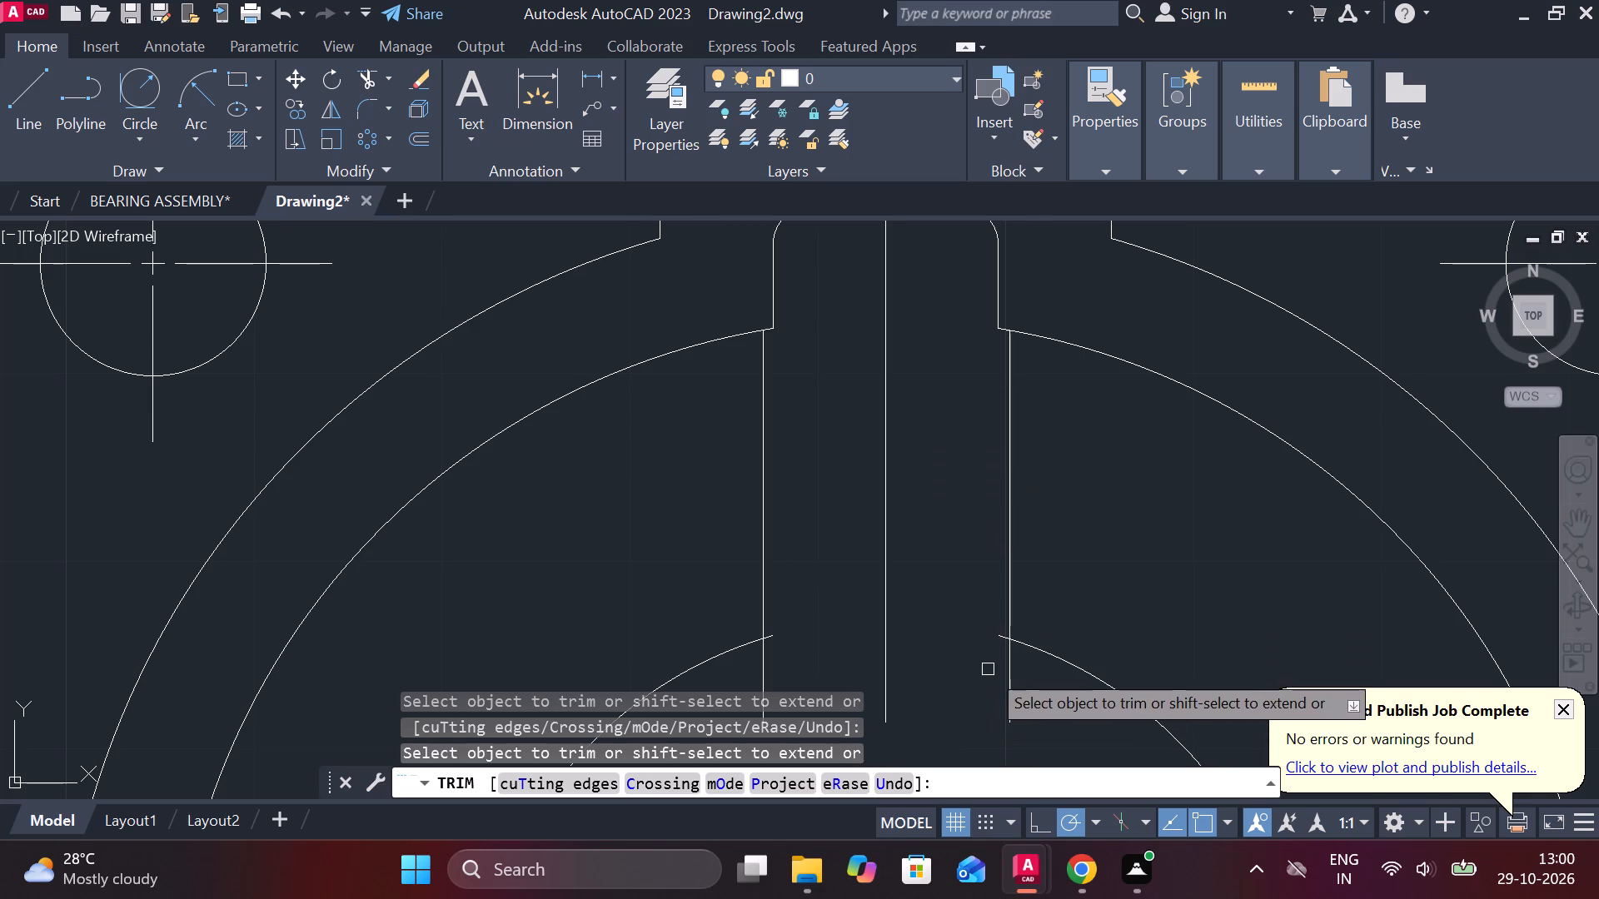
pyautogui.moveTo(988, 669); pyautogui.dragTo(951, 591, button='middle')
pyautogui.click(973, 613)
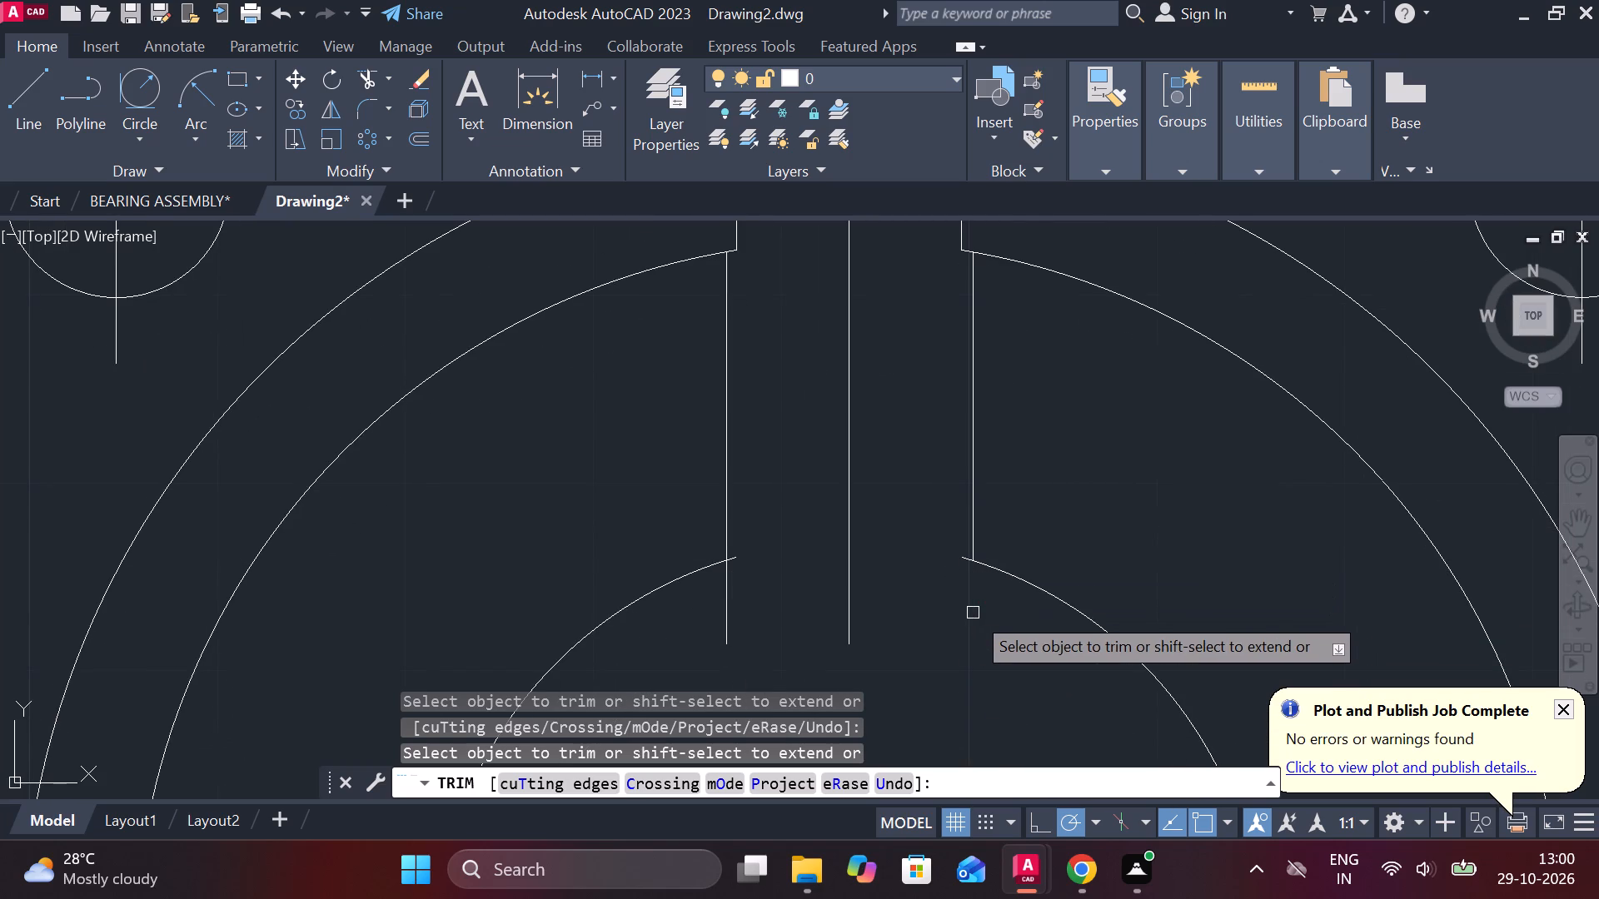
pyautogui.click(720, 594)
pyautogui.press('Escape')
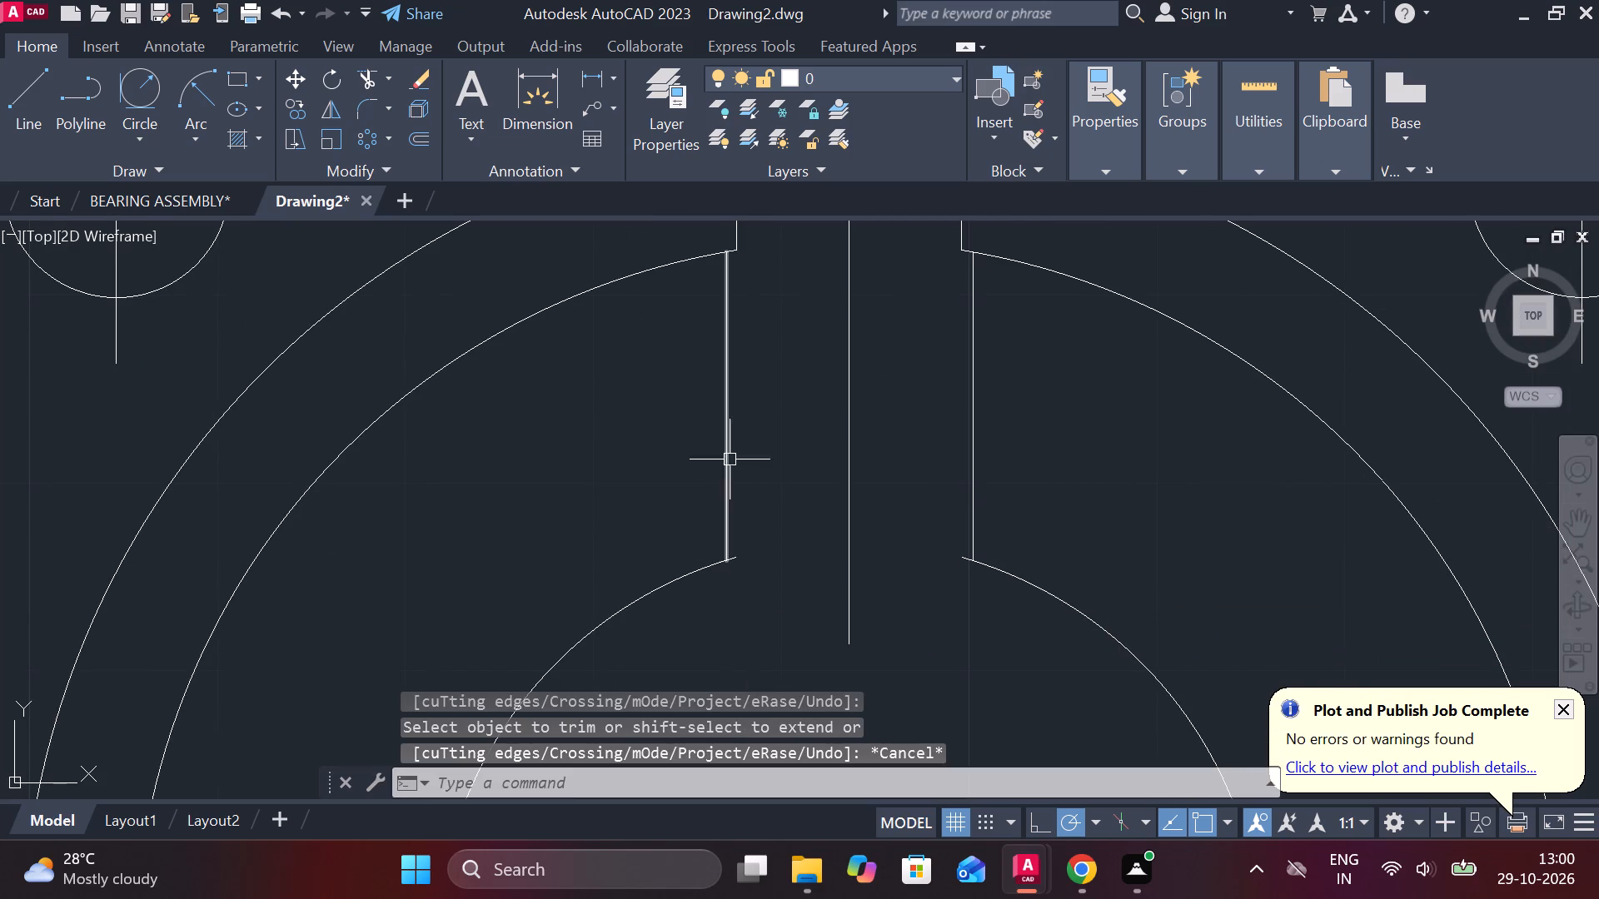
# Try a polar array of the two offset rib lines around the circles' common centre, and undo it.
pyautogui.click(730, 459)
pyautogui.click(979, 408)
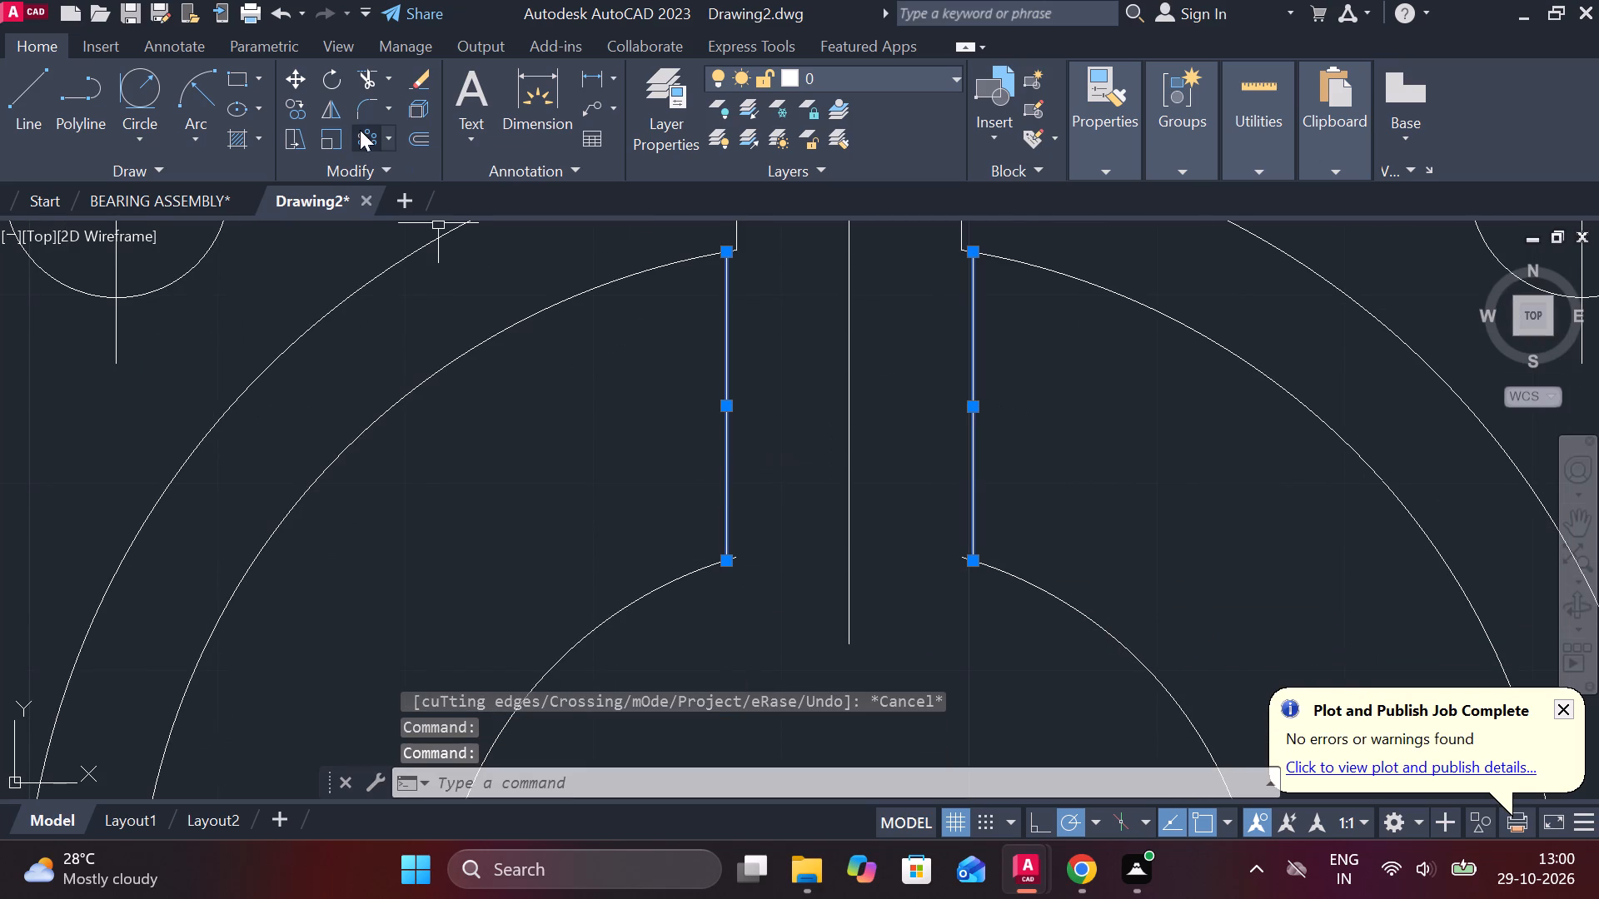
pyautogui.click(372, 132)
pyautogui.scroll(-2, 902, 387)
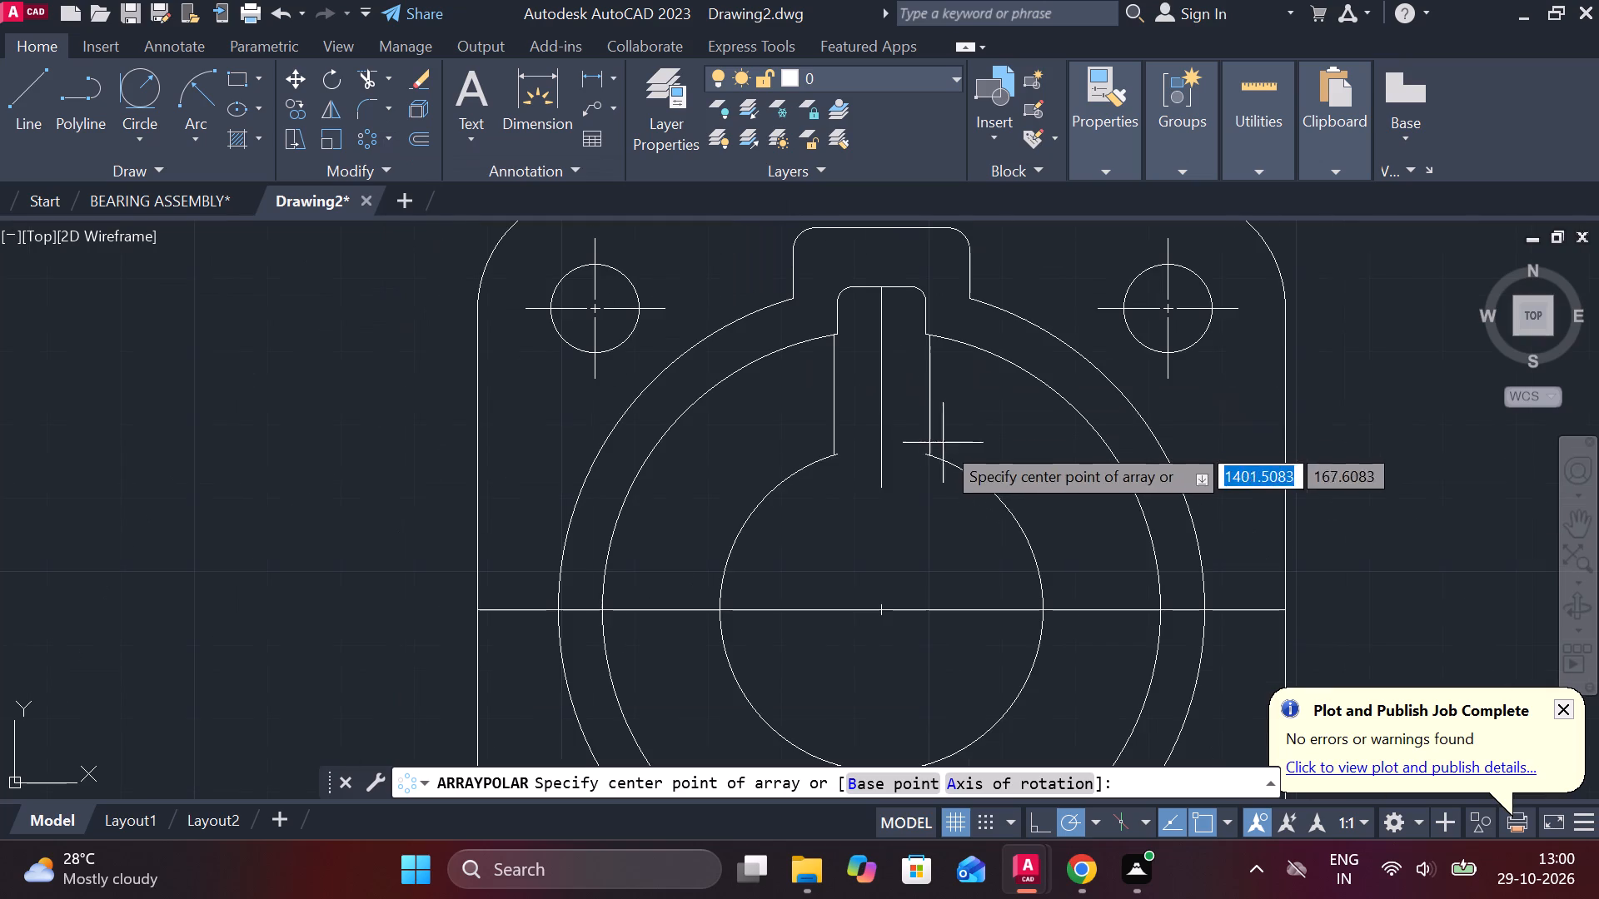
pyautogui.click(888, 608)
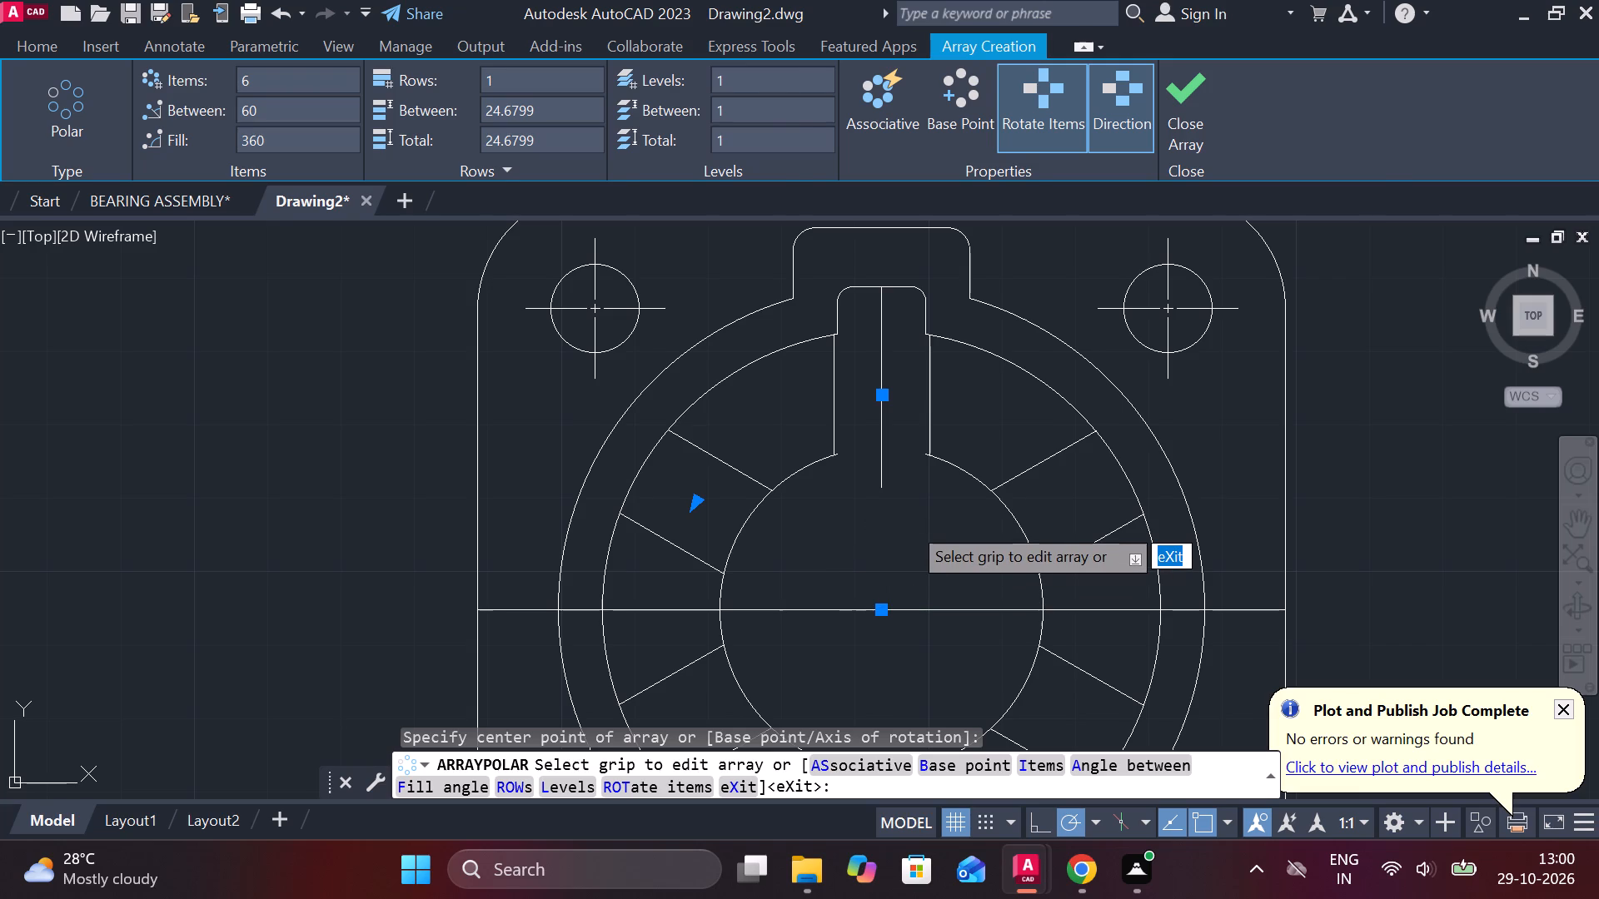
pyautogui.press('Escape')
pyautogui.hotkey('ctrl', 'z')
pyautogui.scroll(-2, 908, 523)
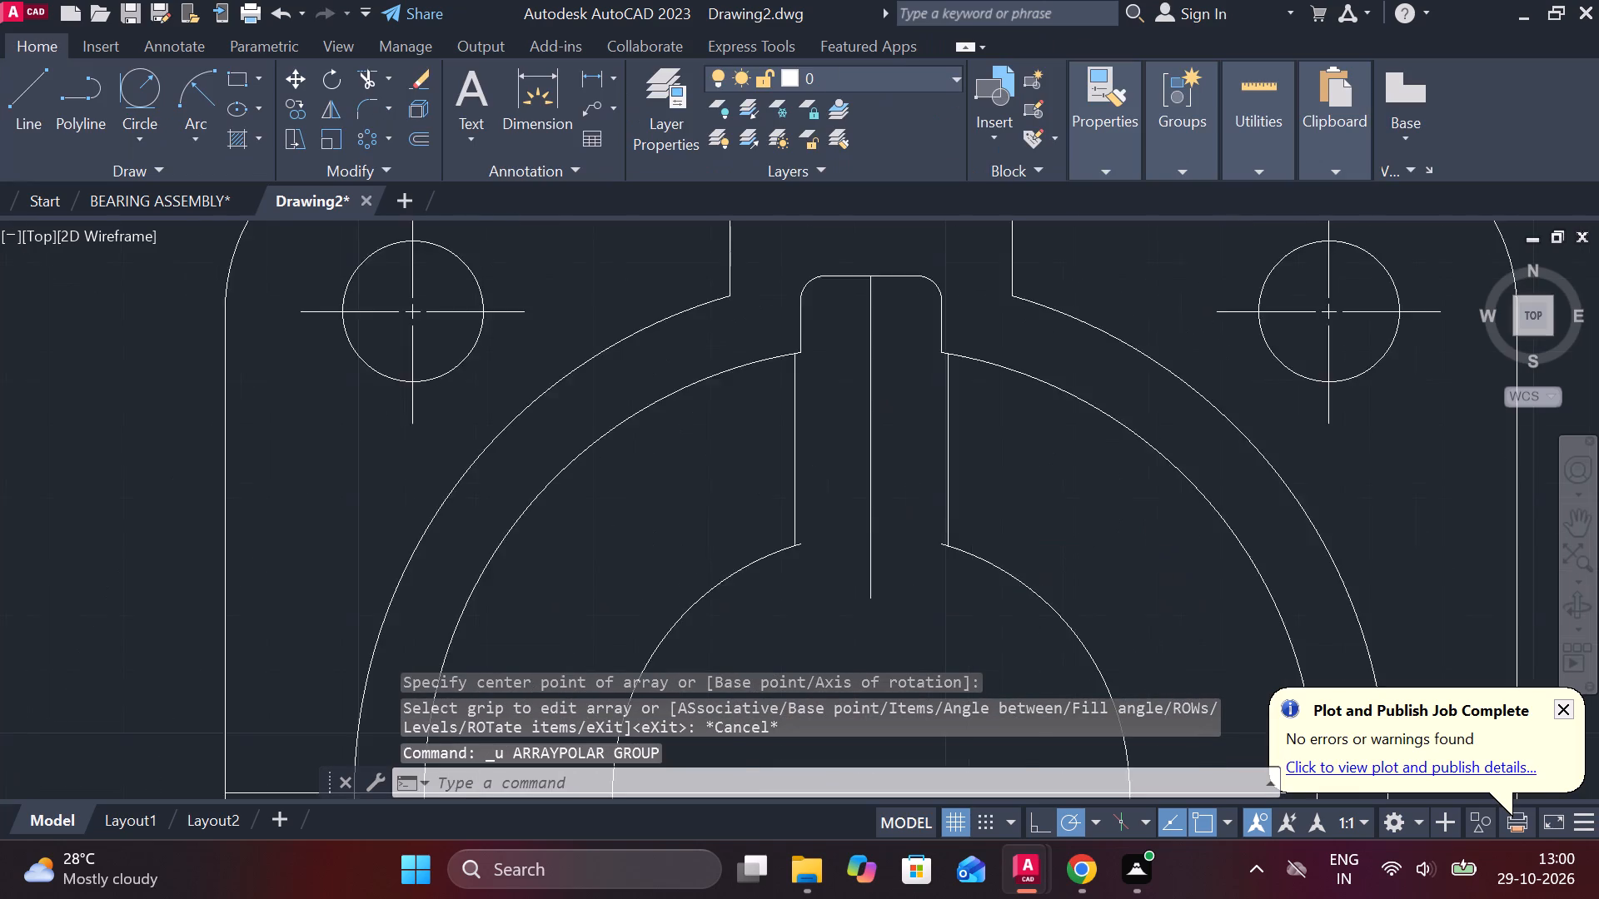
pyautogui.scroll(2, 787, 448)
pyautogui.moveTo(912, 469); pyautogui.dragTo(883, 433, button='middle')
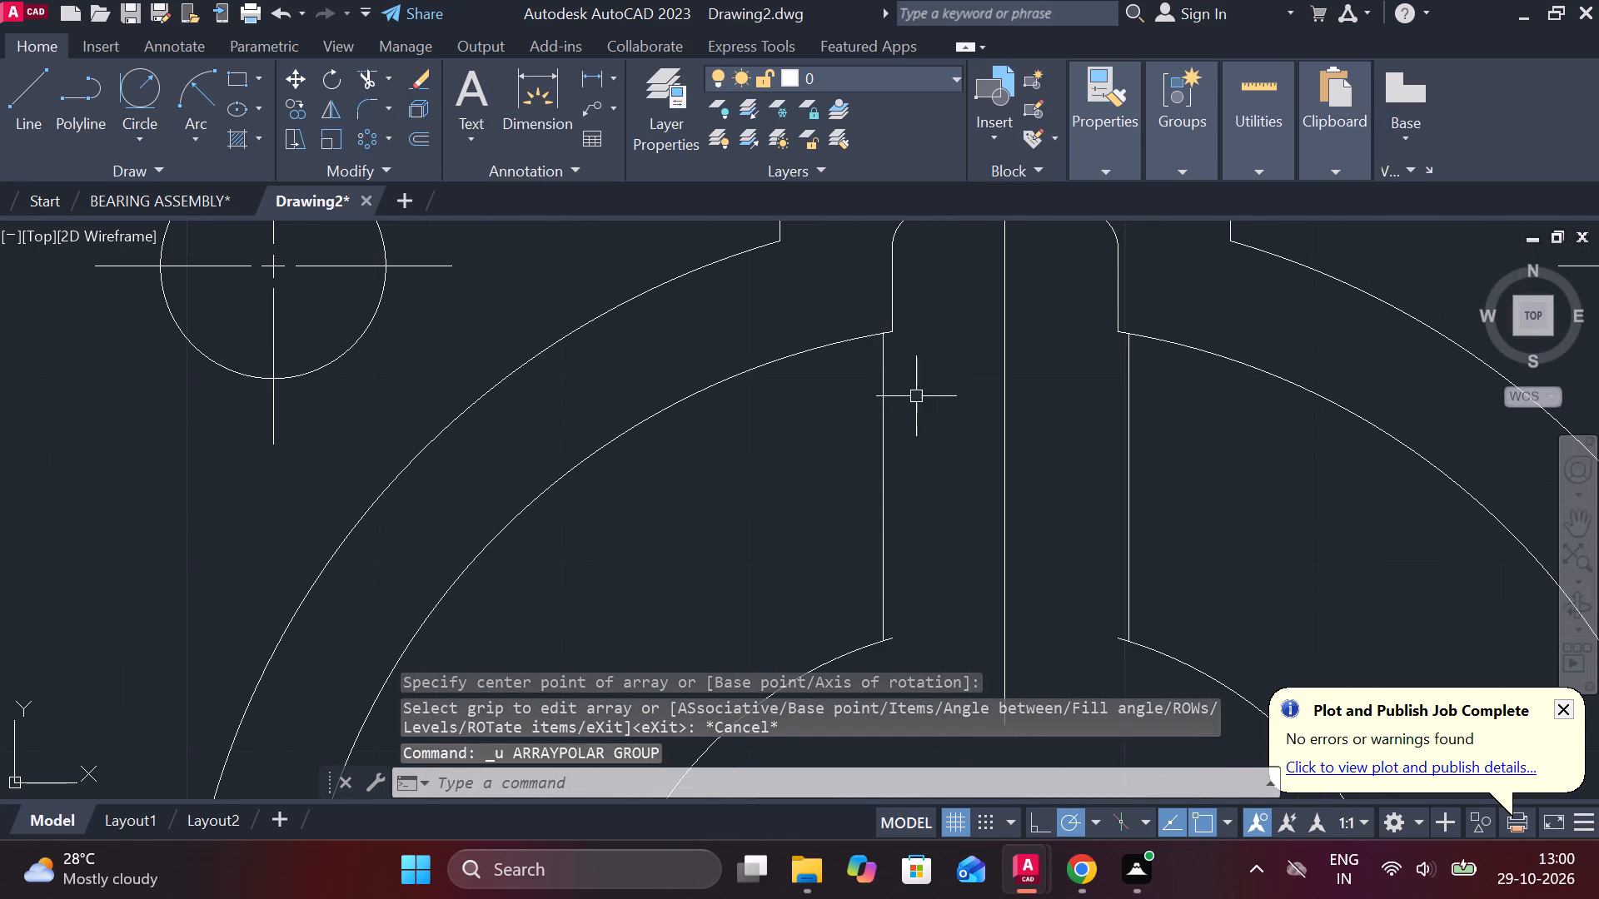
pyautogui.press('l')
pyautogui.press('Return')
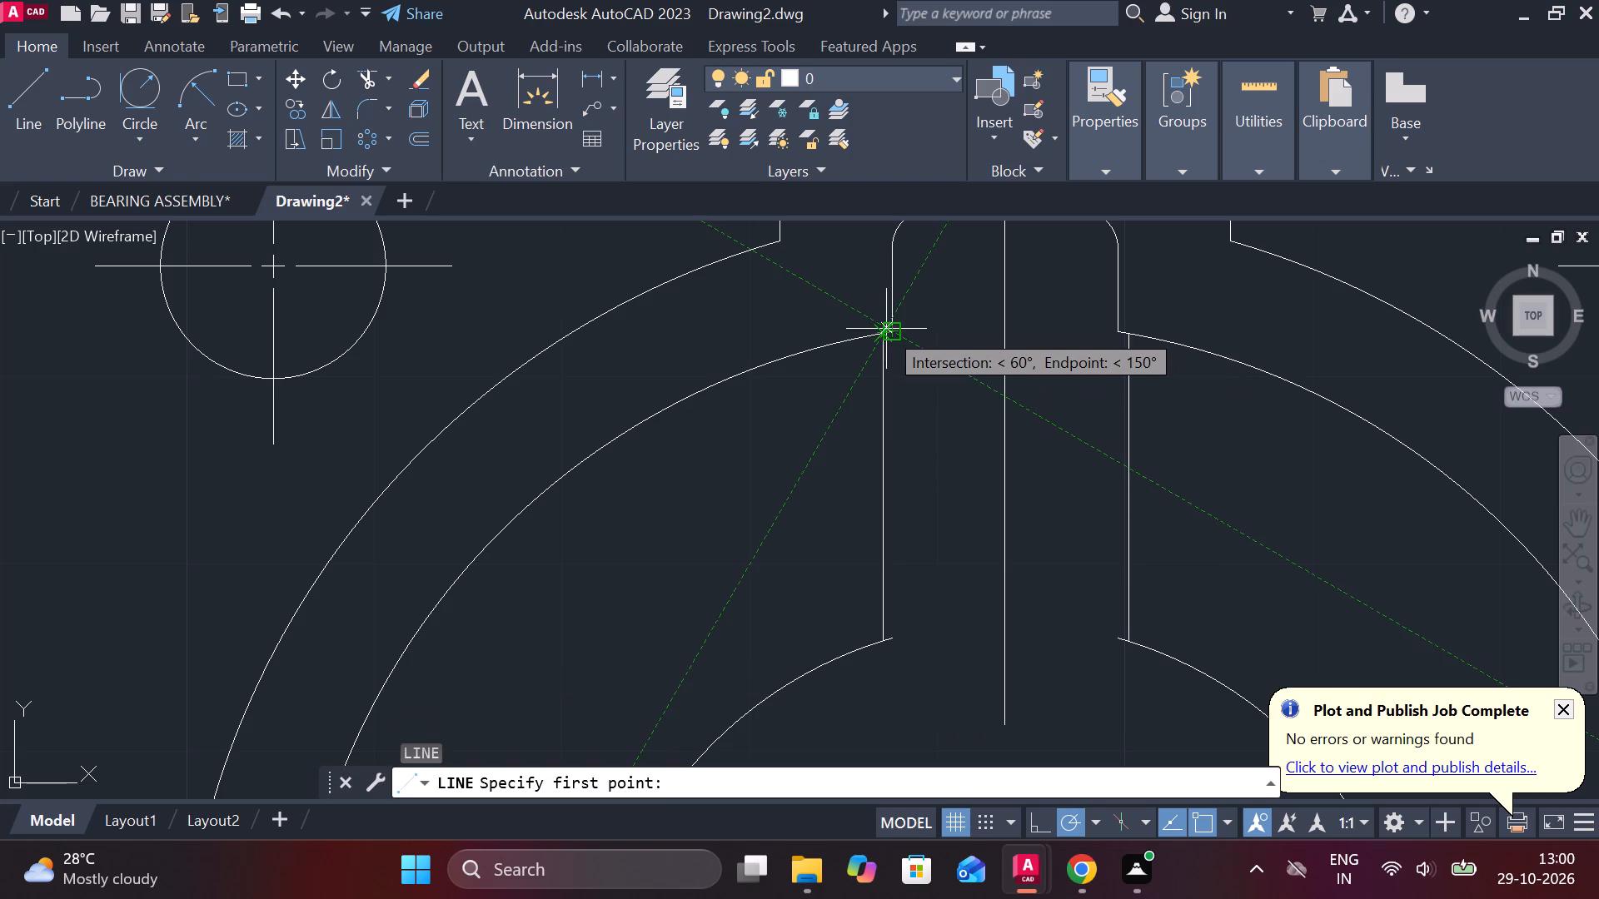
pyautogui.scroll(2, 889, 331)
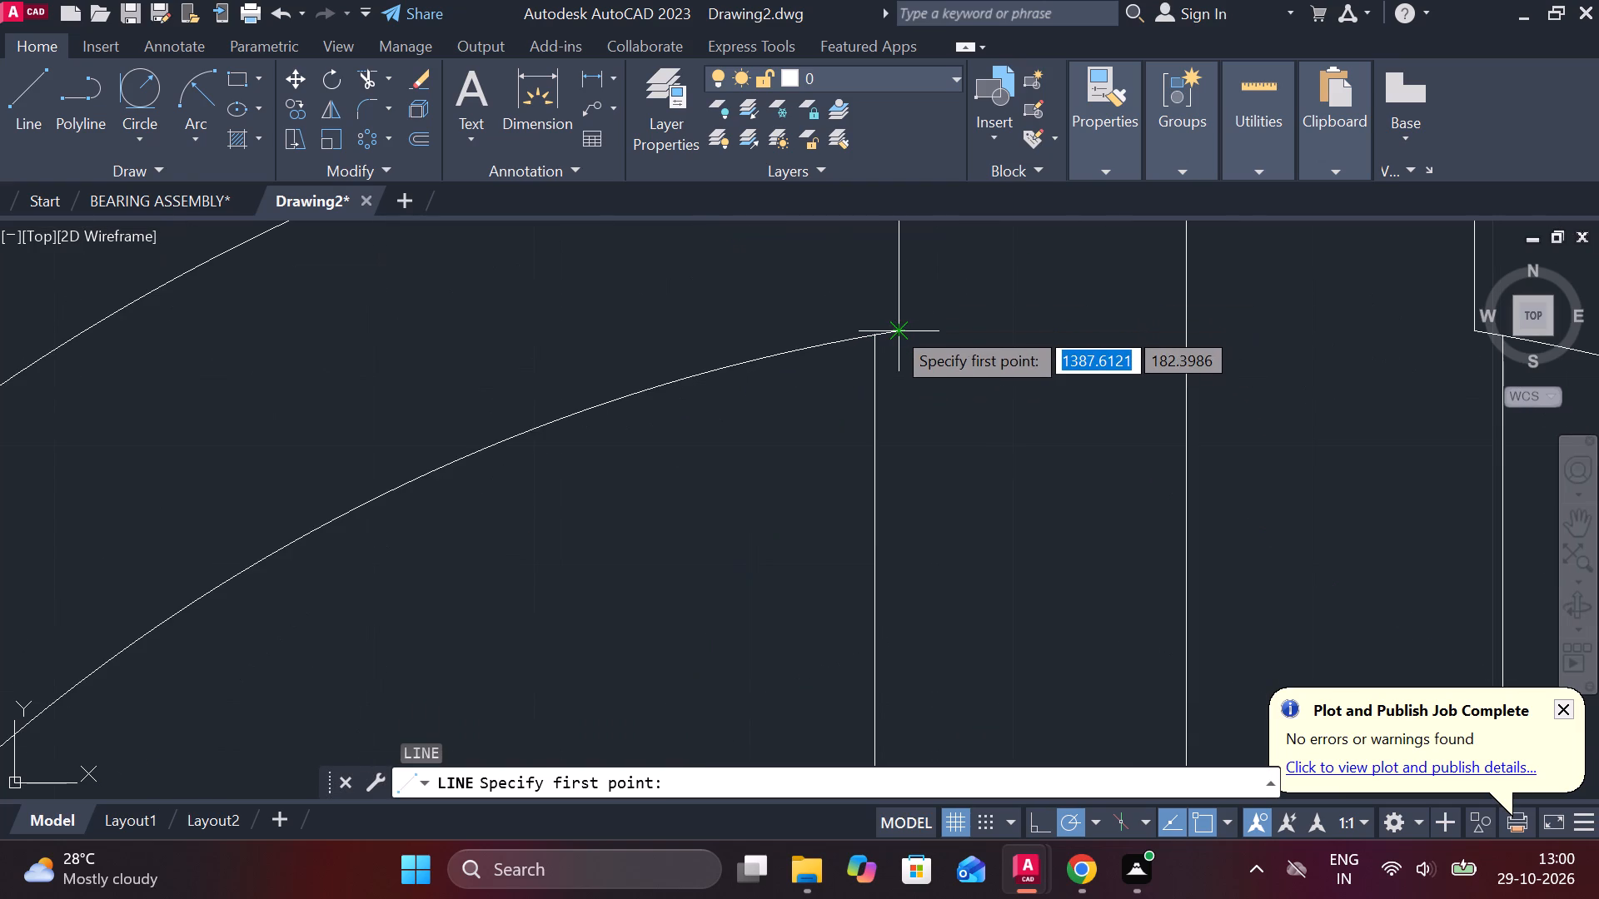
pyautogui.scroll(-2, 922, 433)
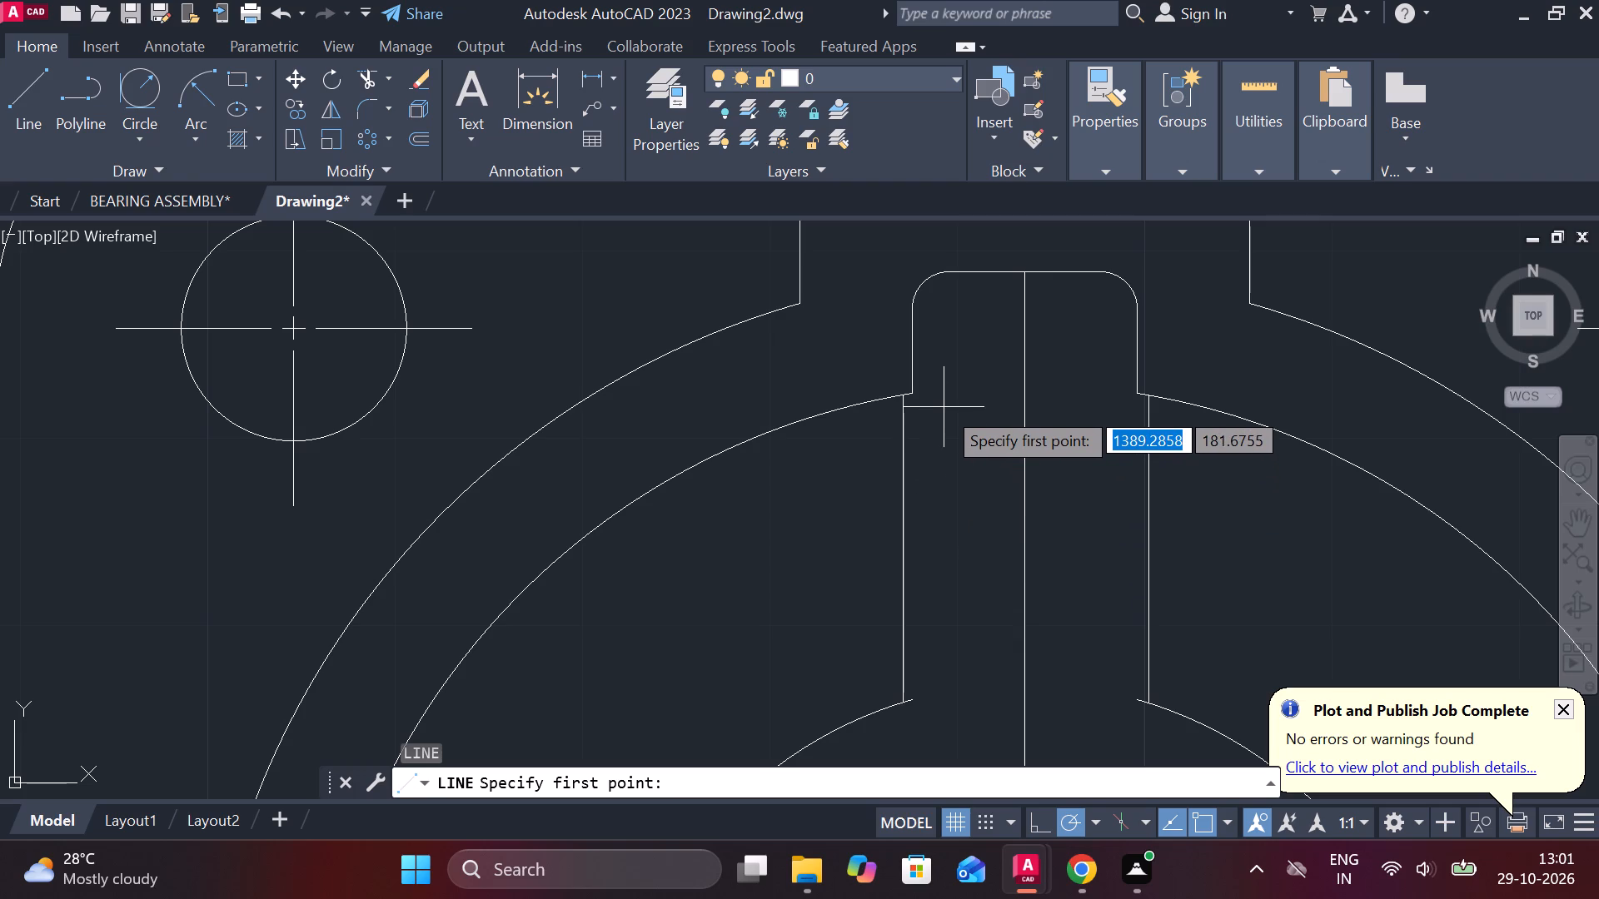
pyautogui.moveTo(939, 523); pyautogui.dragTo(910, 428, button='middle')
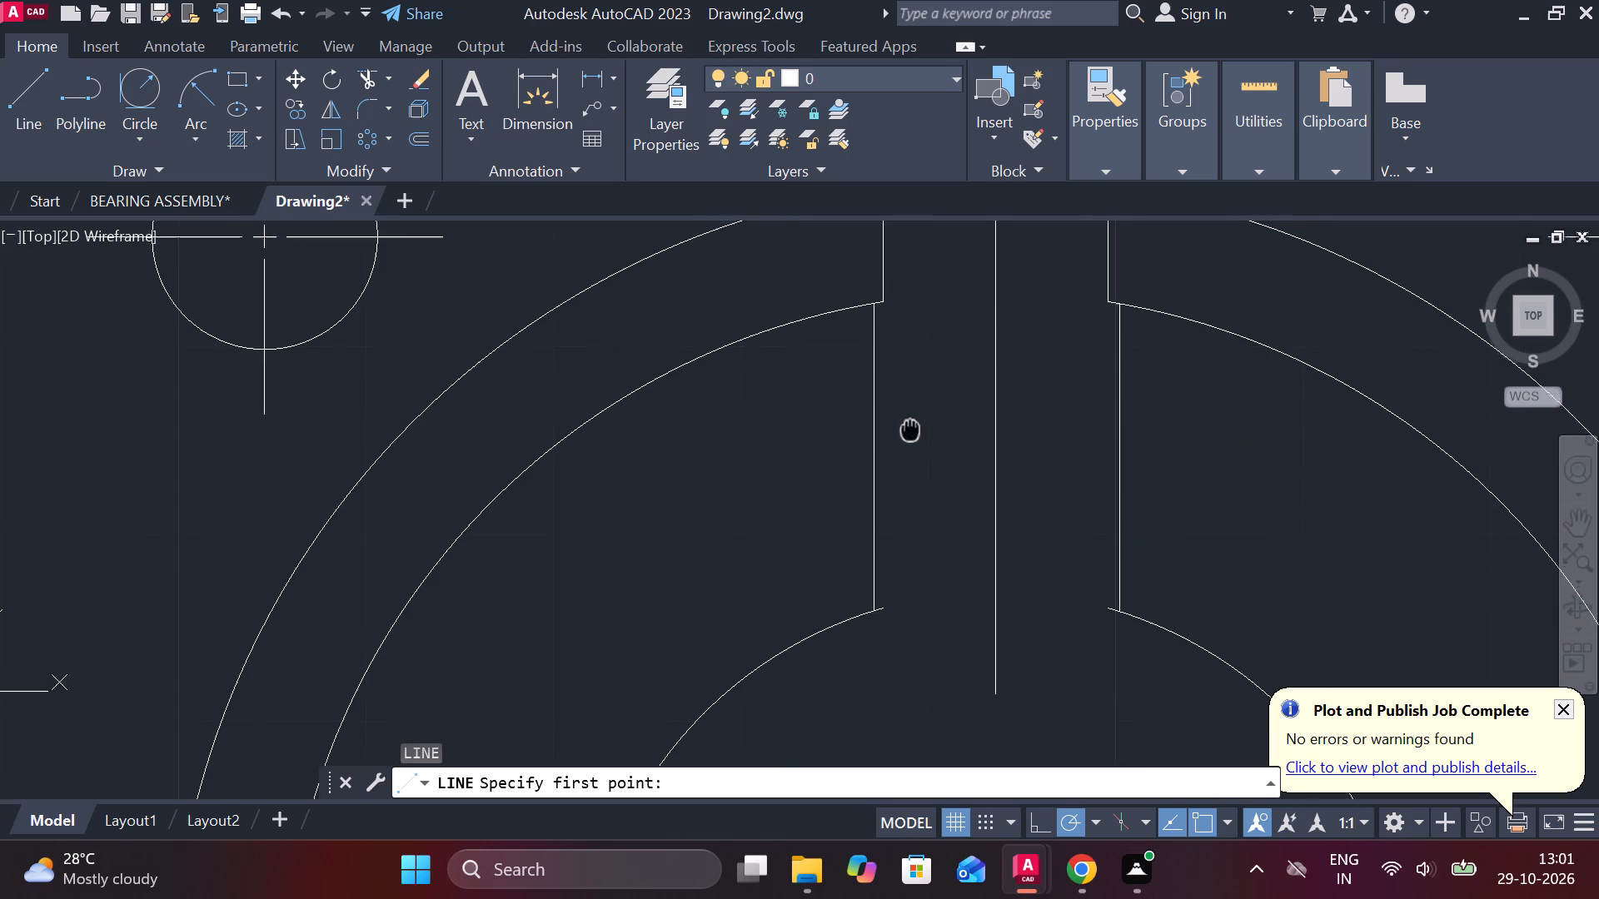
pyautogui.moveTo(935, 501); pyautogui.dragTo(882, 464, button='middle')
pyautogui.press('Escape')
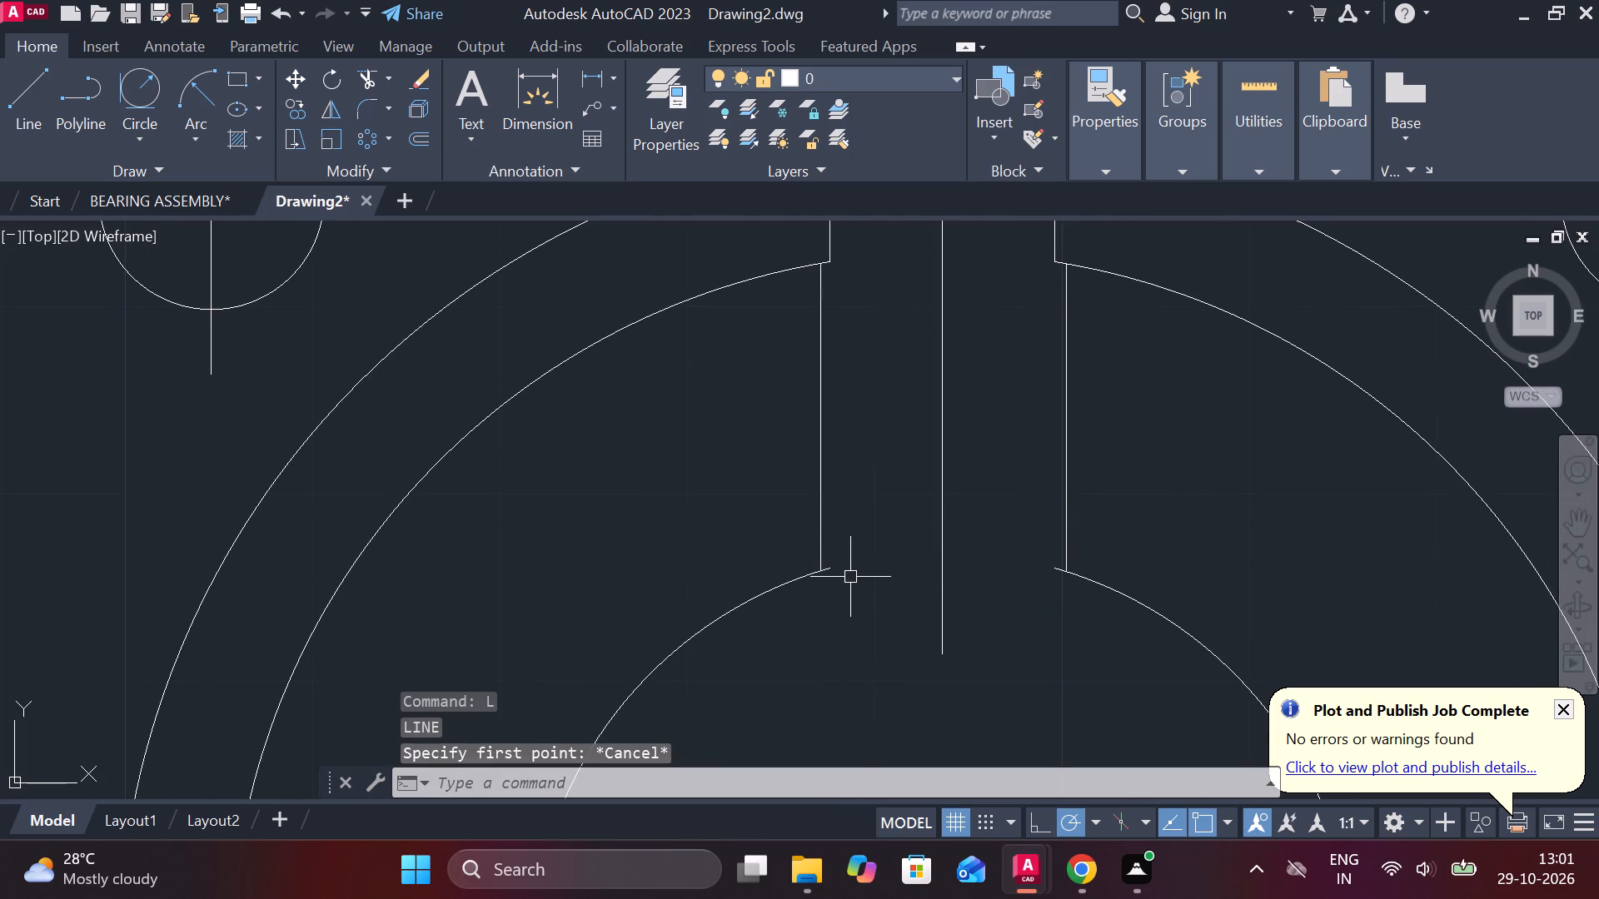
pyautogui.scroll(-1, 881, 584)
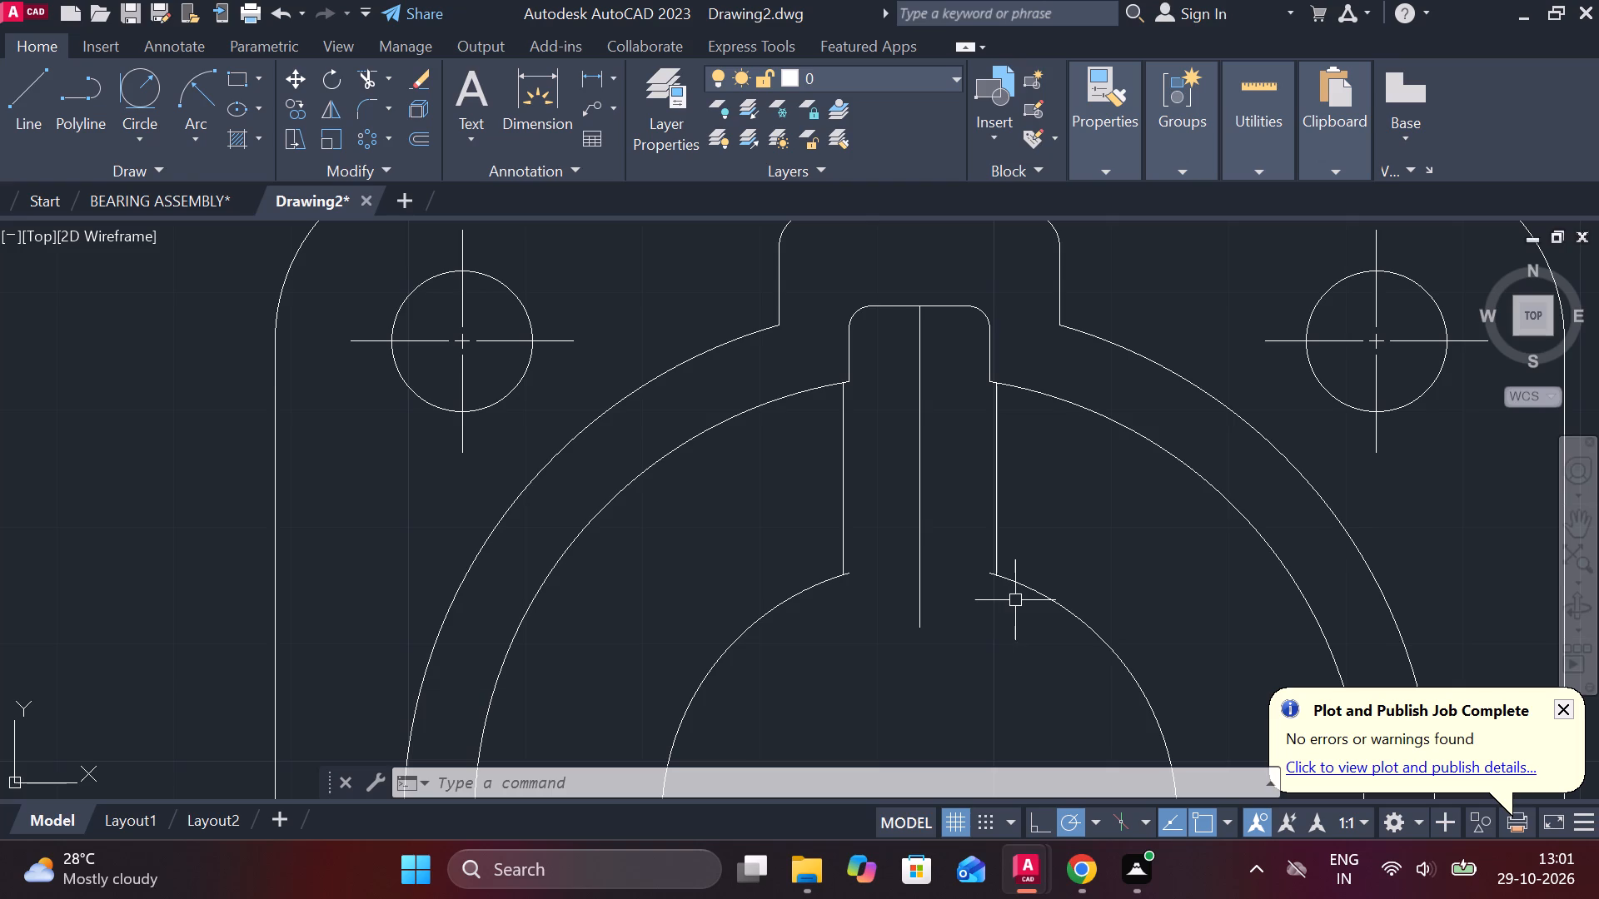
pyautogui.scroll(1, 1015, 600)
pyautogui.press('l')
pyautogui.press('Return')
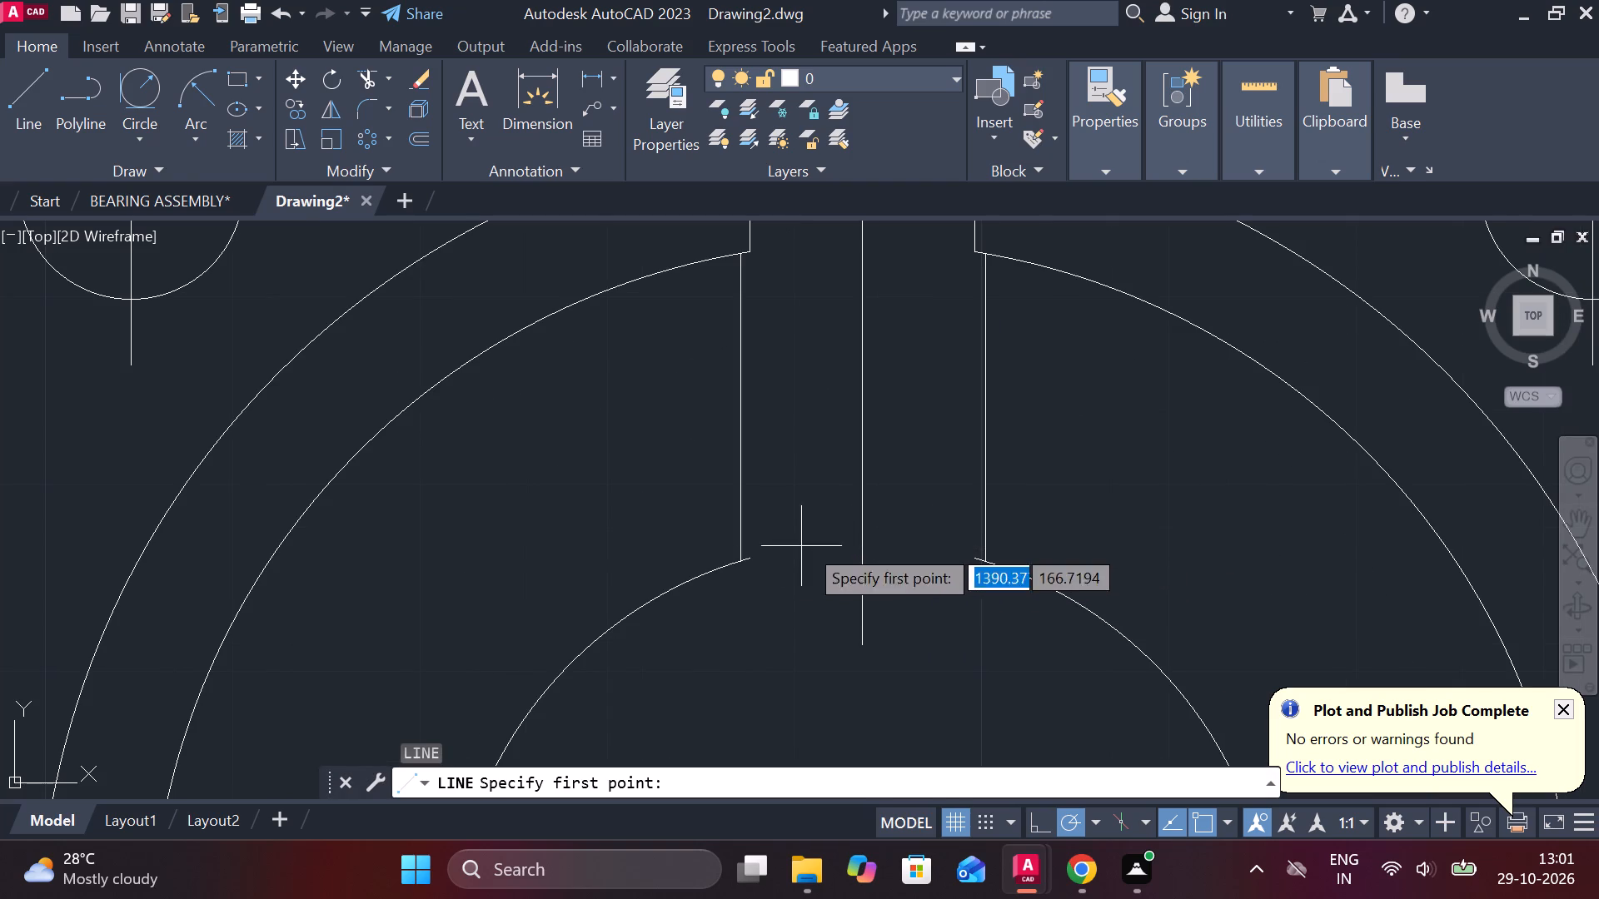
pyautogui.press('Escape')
# Extend the left open end of the inner circle to the vertical centre line.
pyautogui.write('EX')
pyautogui.press('space')
pyautogui.click(688, 584)
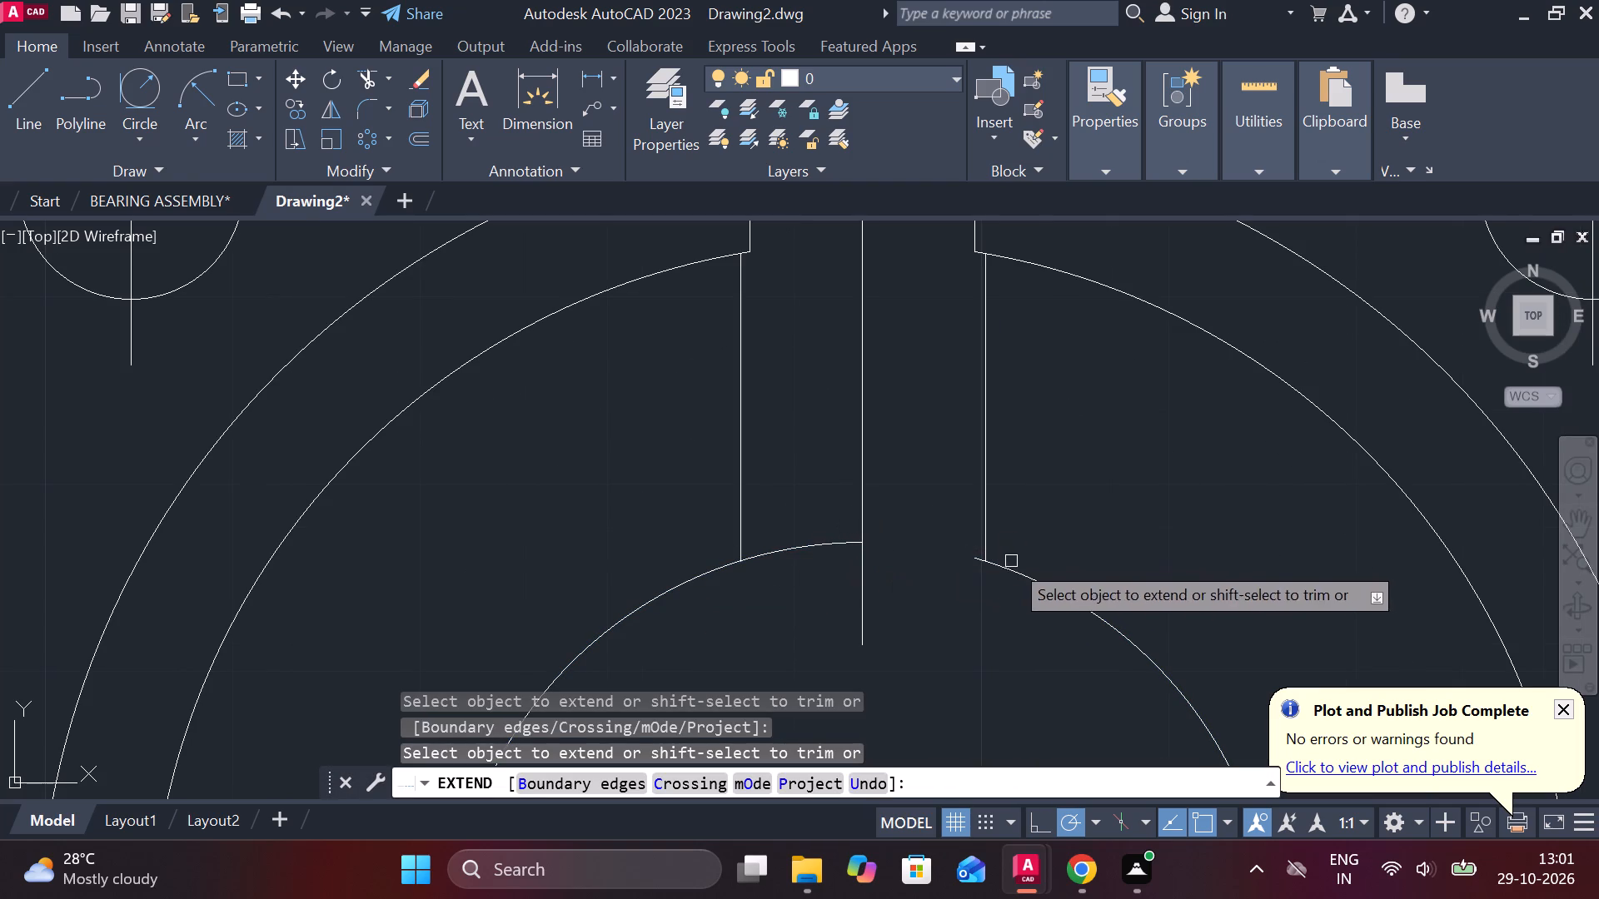
pyautogui.press('Escape')
# Draw a horizontal guide line 7.5 units to the left from where the centre line meets the inner circle.
pyautogui.press('l')
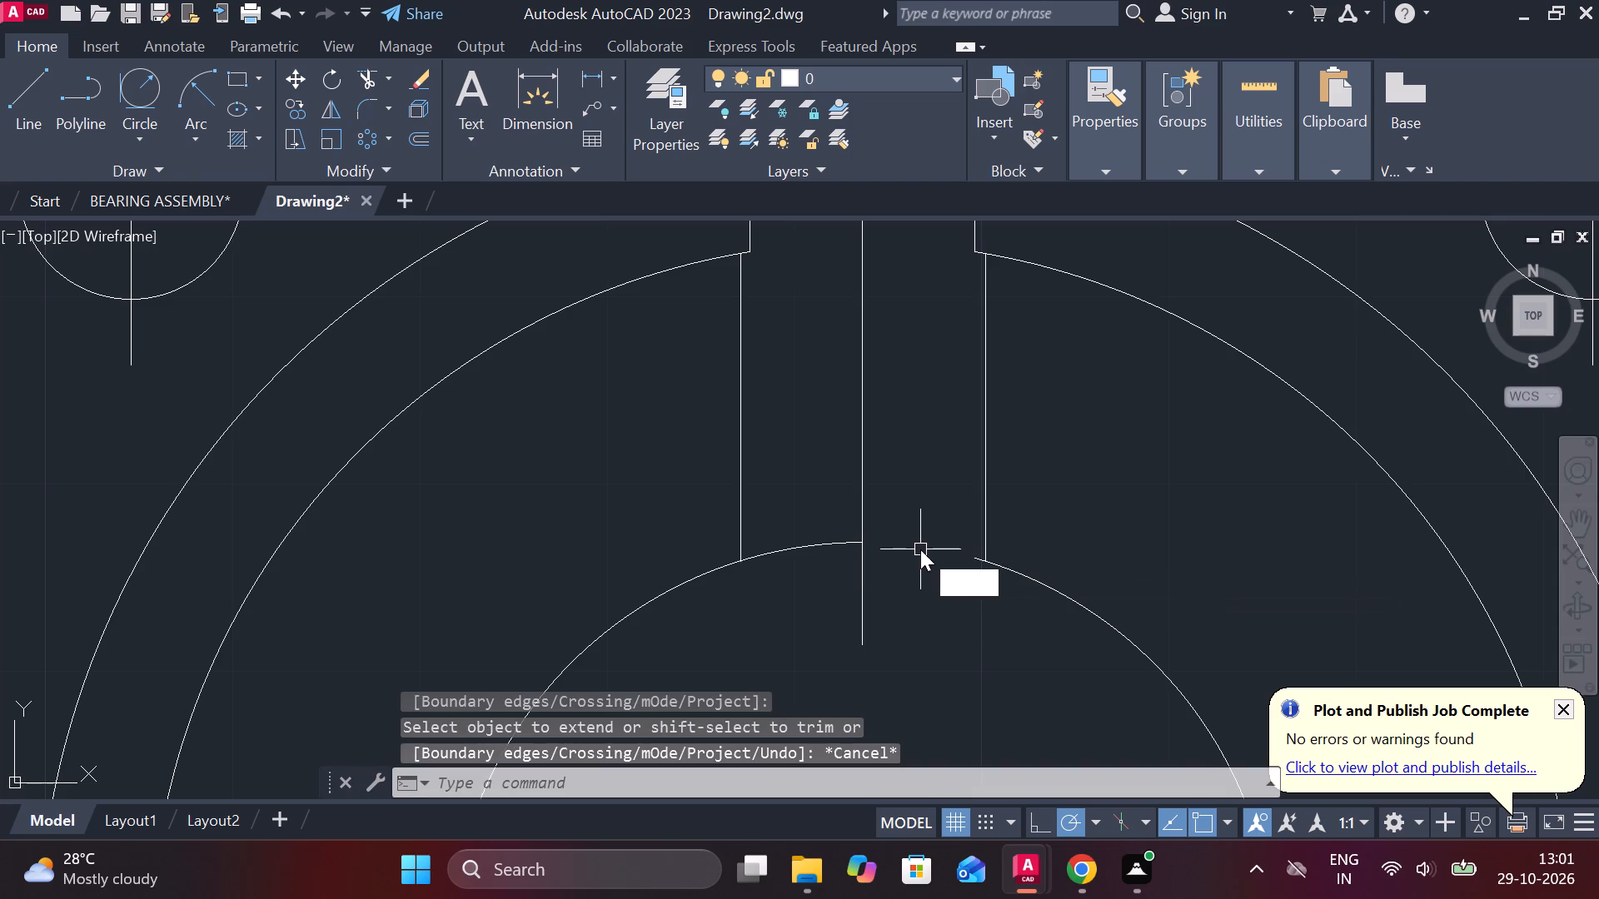
pyautogui.press('Return')
pyautogui.click(862, 538)
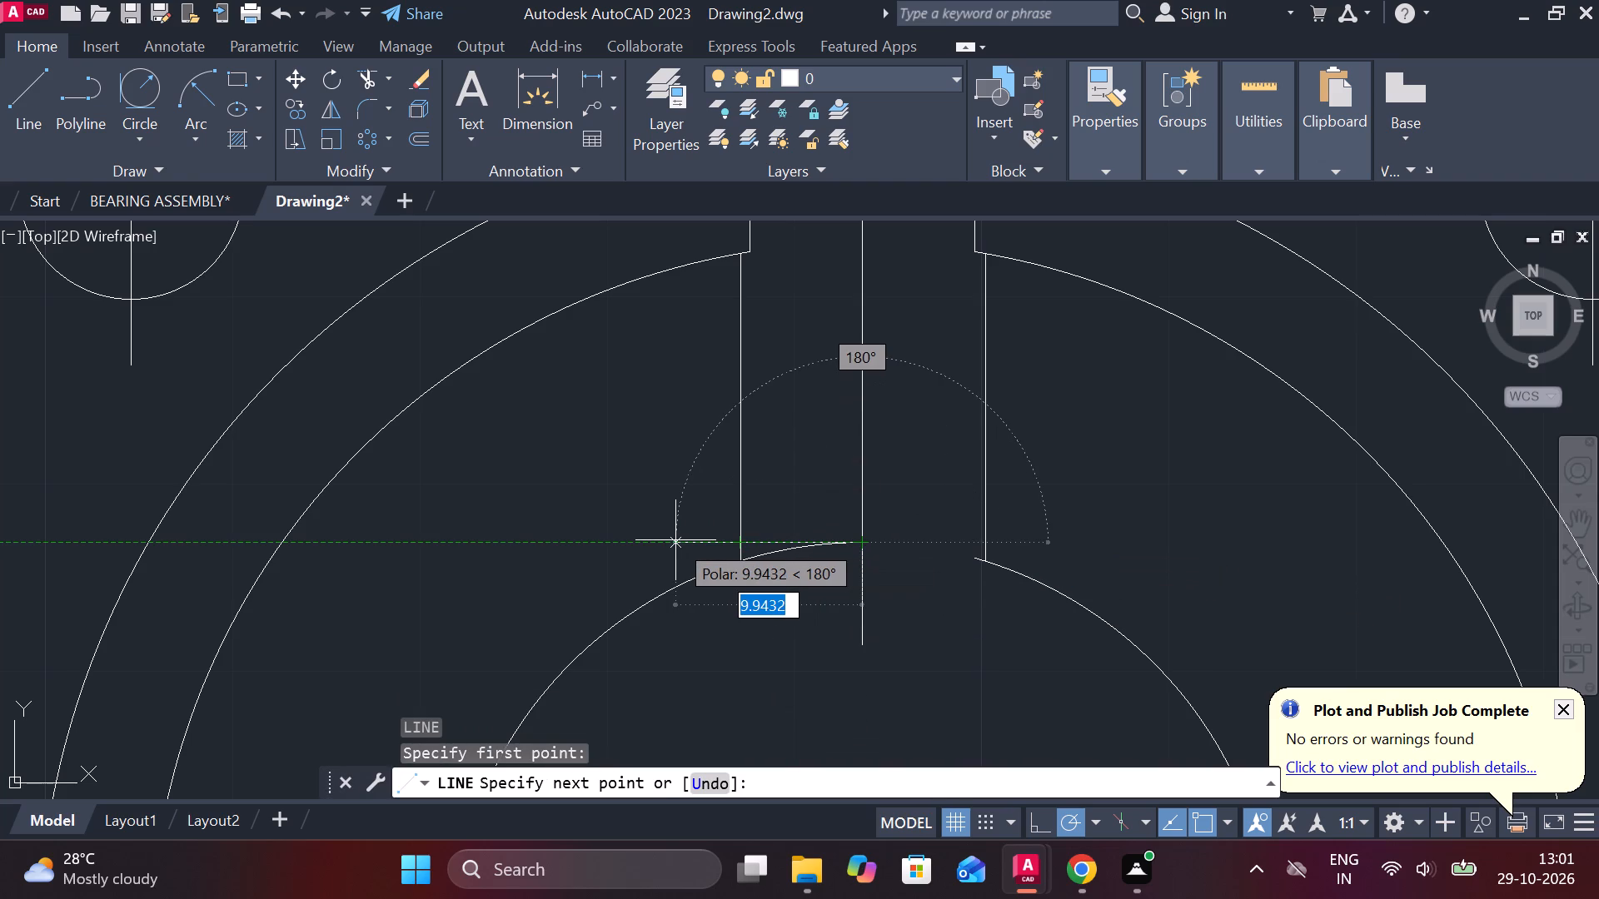
pyautogui.write('13')
pyautogui.press('space')
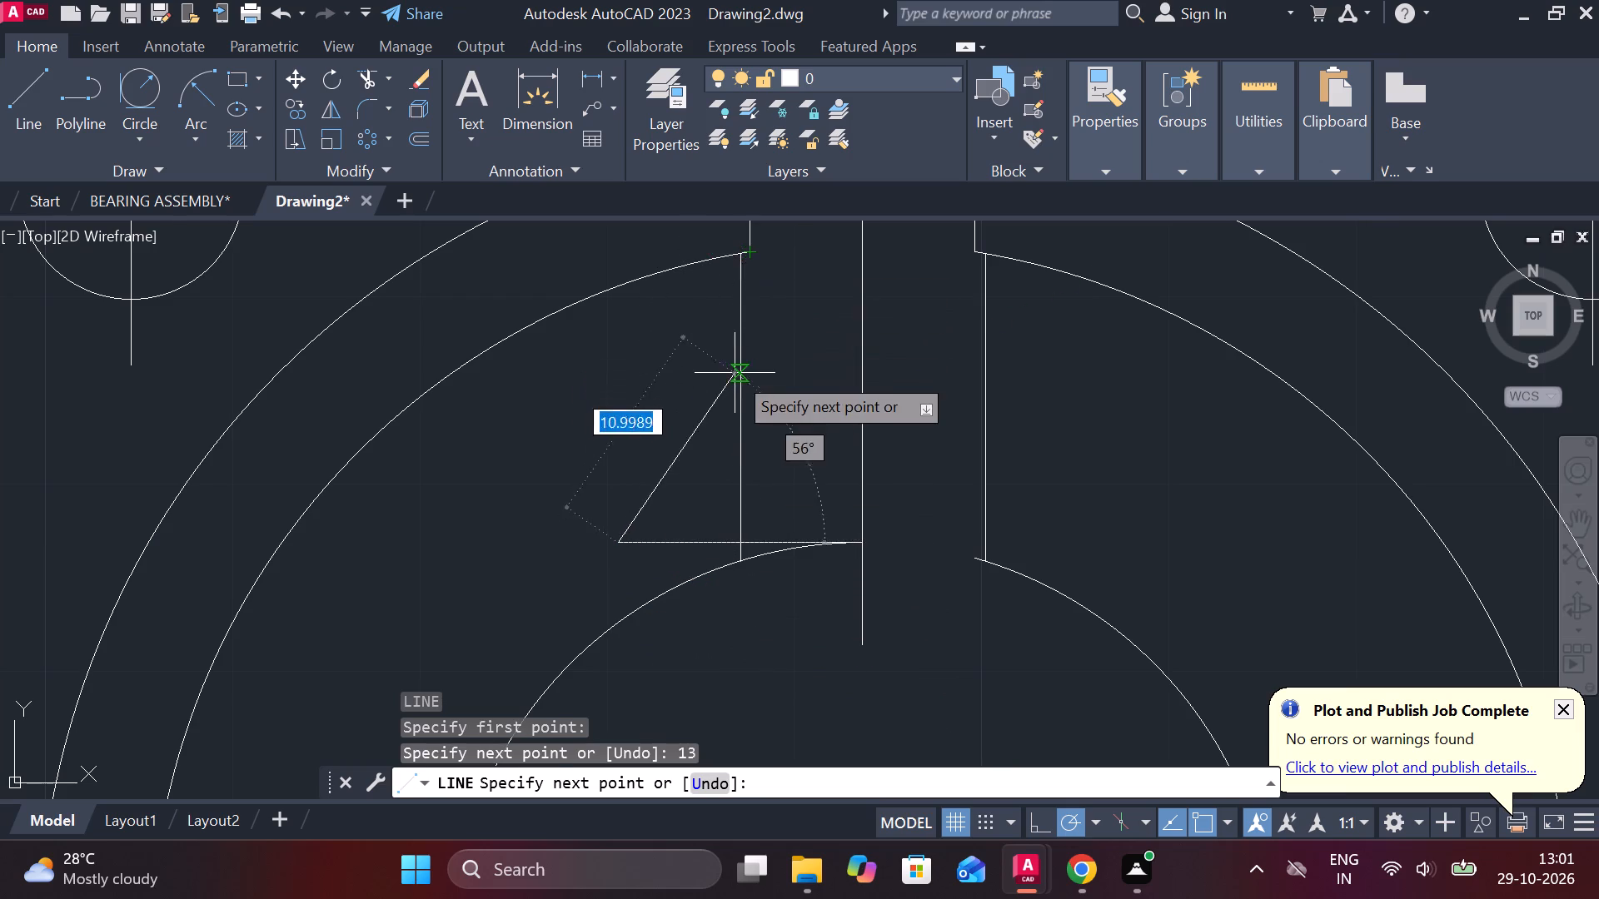
pyautogui.scroll(-1, 735, 373)
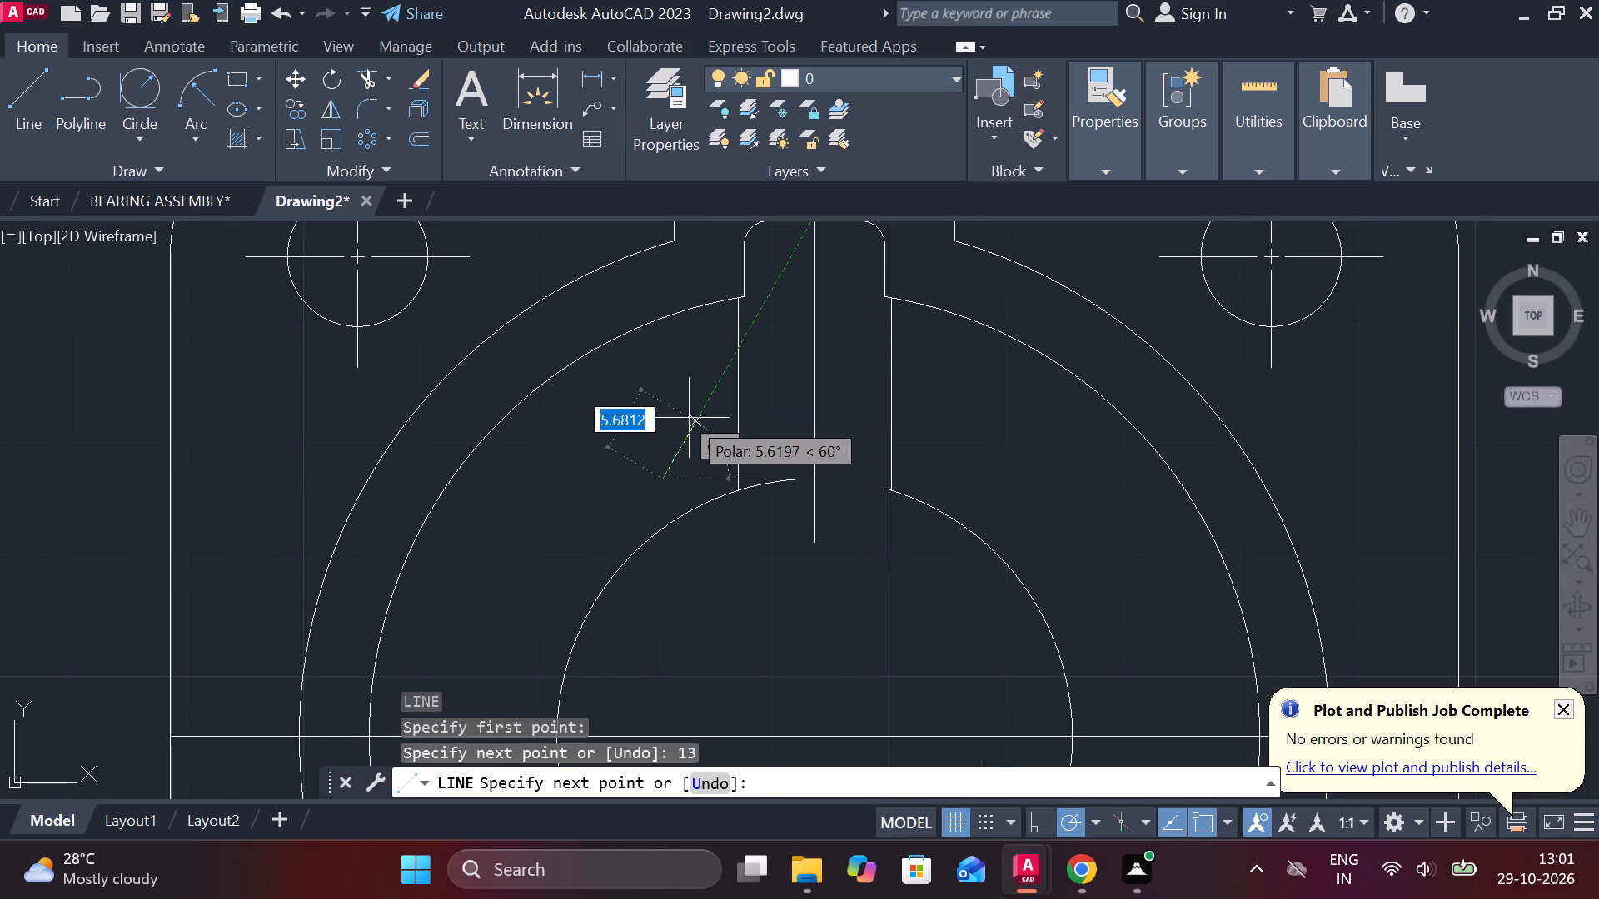
pyautogui.hotkey('ctrl', 'z')
pyautogui.scroll(2, 801, 569)
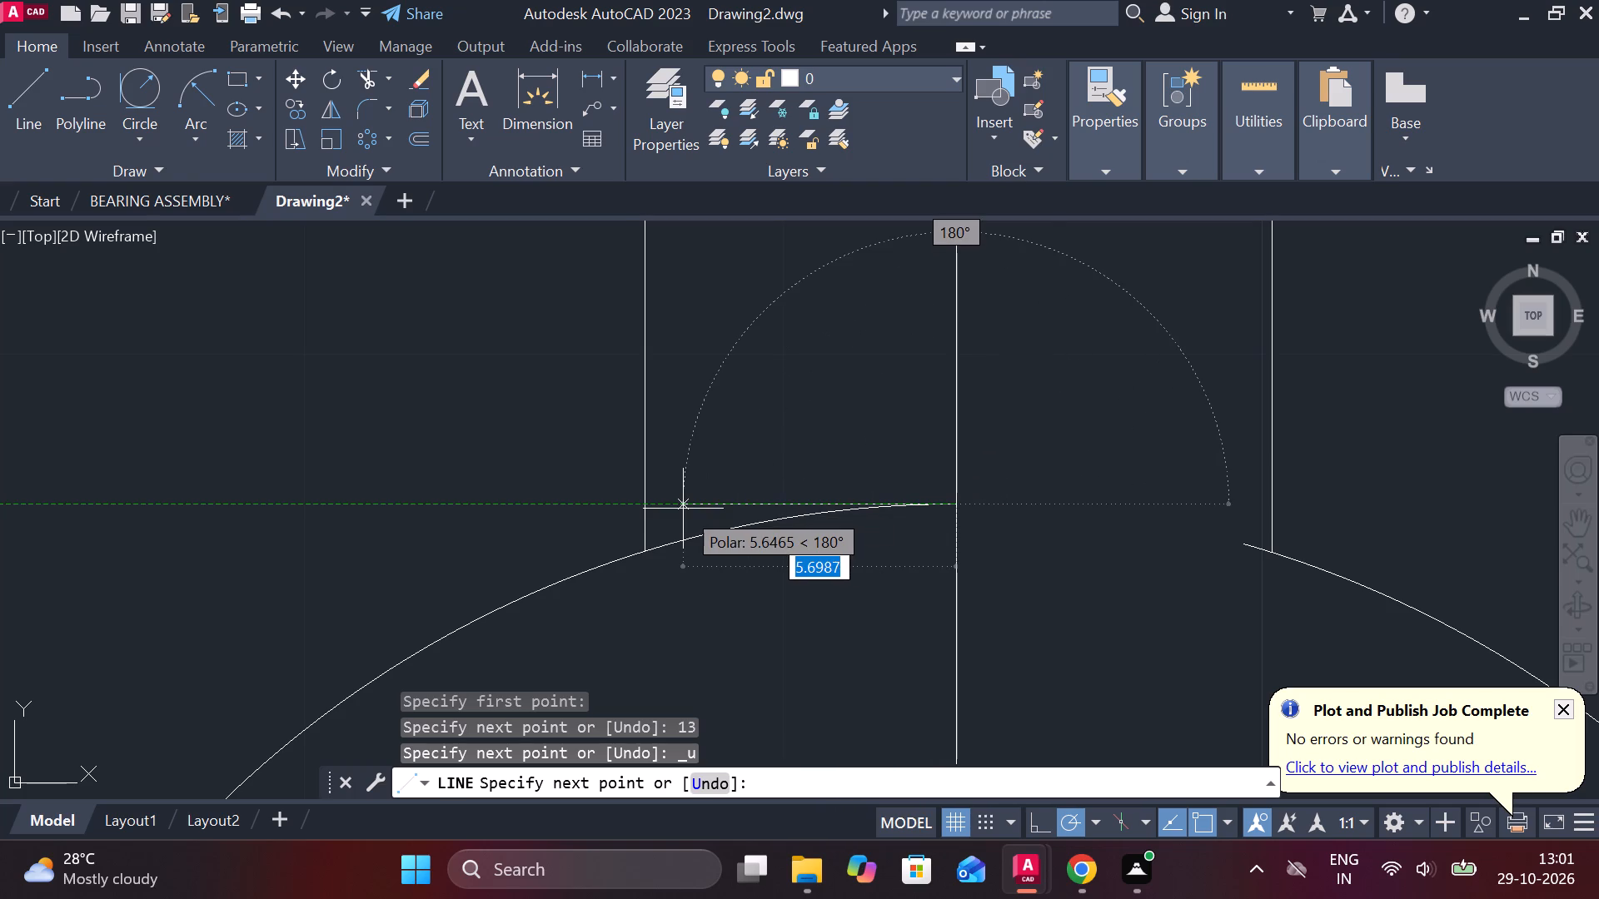
pyautogui.scroll(-2, 683, 509)
pyautogui.scroll(1, 655, 512)
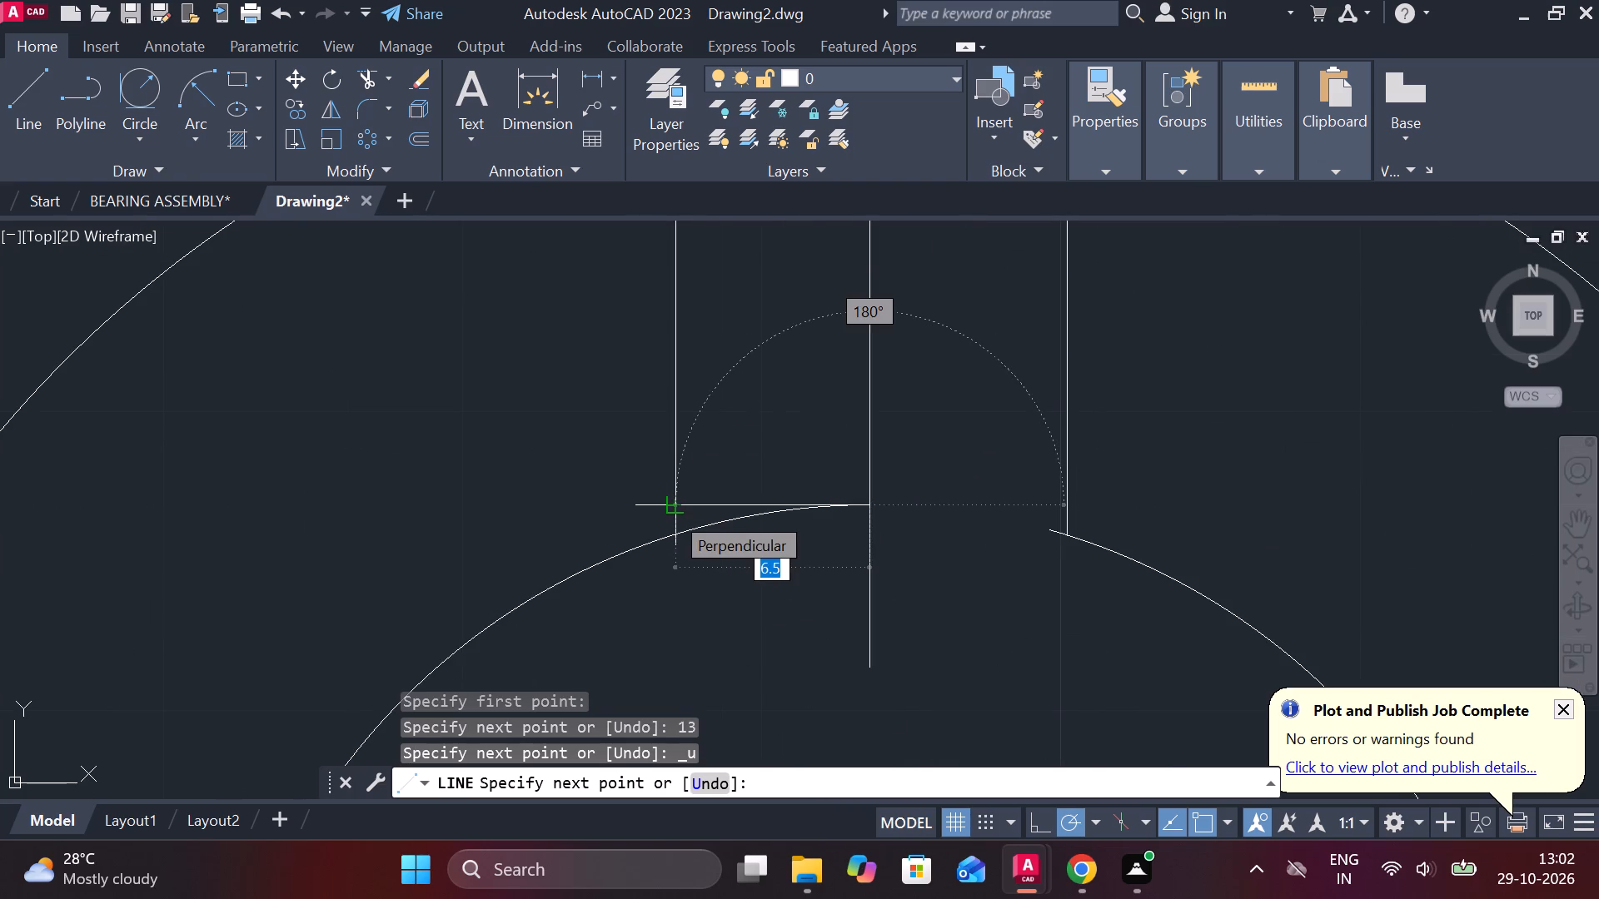
pyautogui.write('7.')
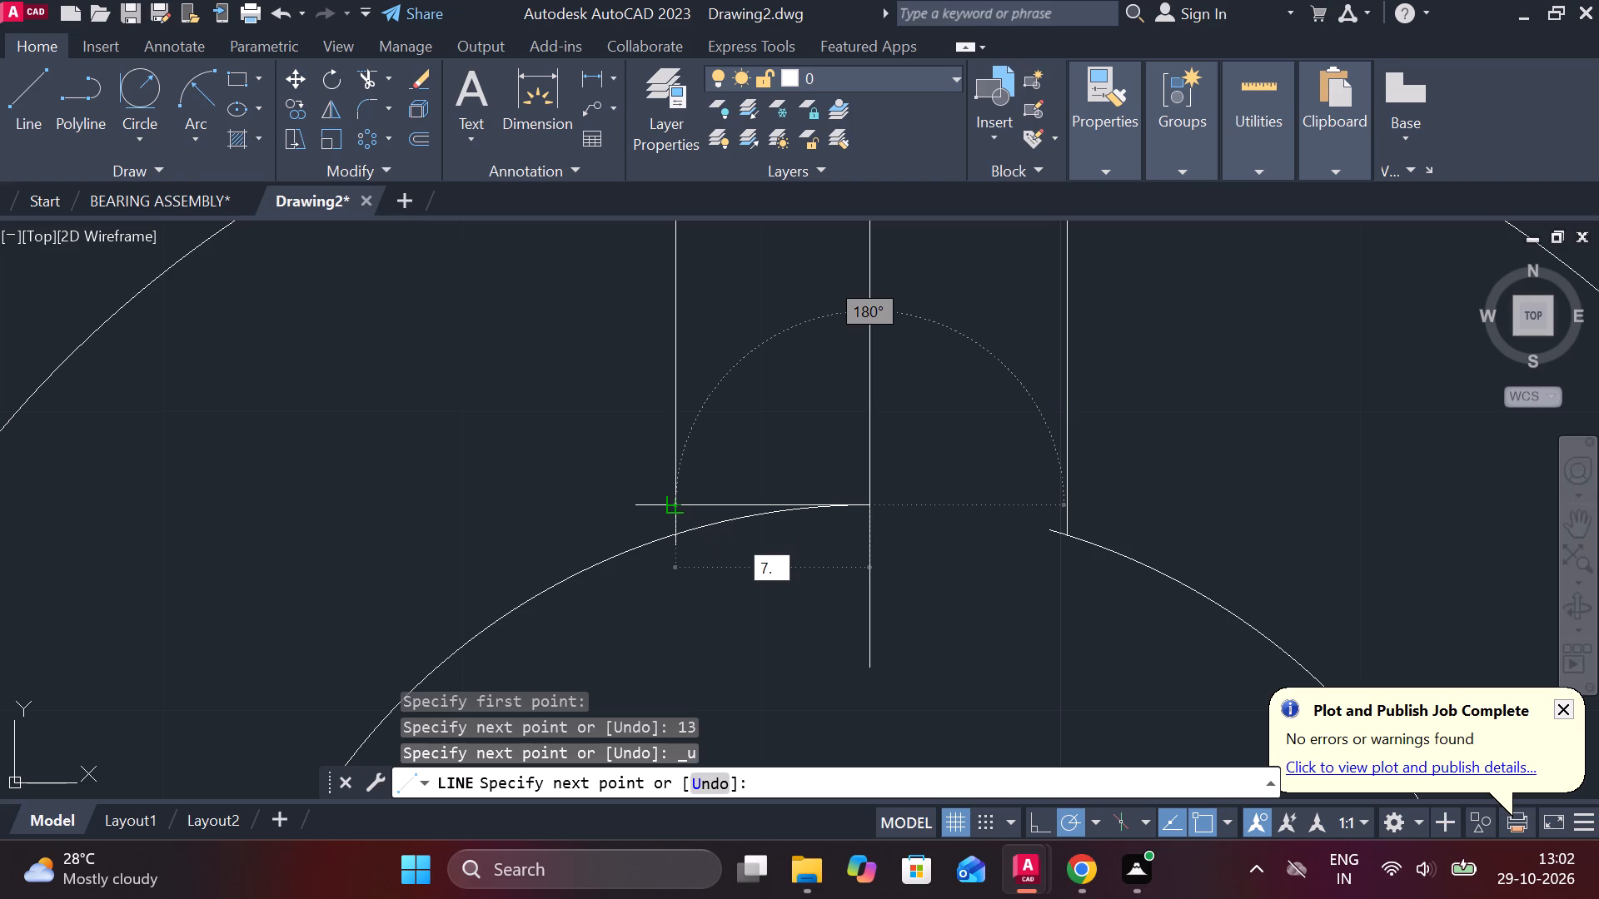
pyautogui.write('5')
pyautogui.press('space')
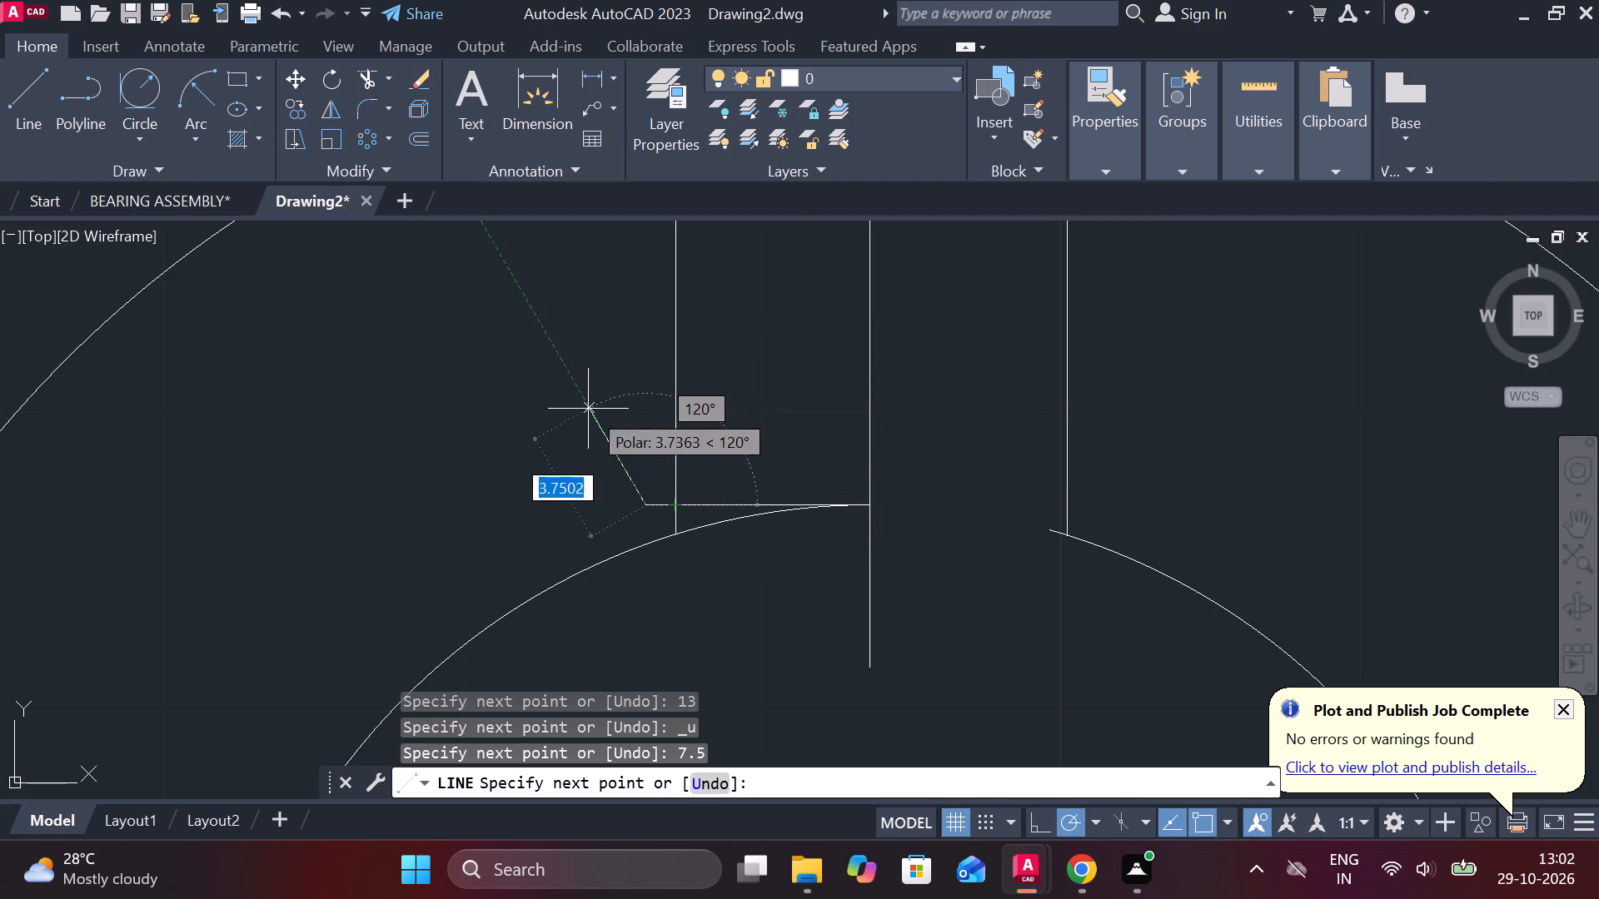
# Continue with a slanted line from the guide line's free end to the upper end of the left rib side.
pyautogui.moveTo(619, 521); pyautogui.dragTo(635, 600, button='middle')
pyautogui.moveTo(670, 408); pyautogui.dragTo(675, 718, button='middle')
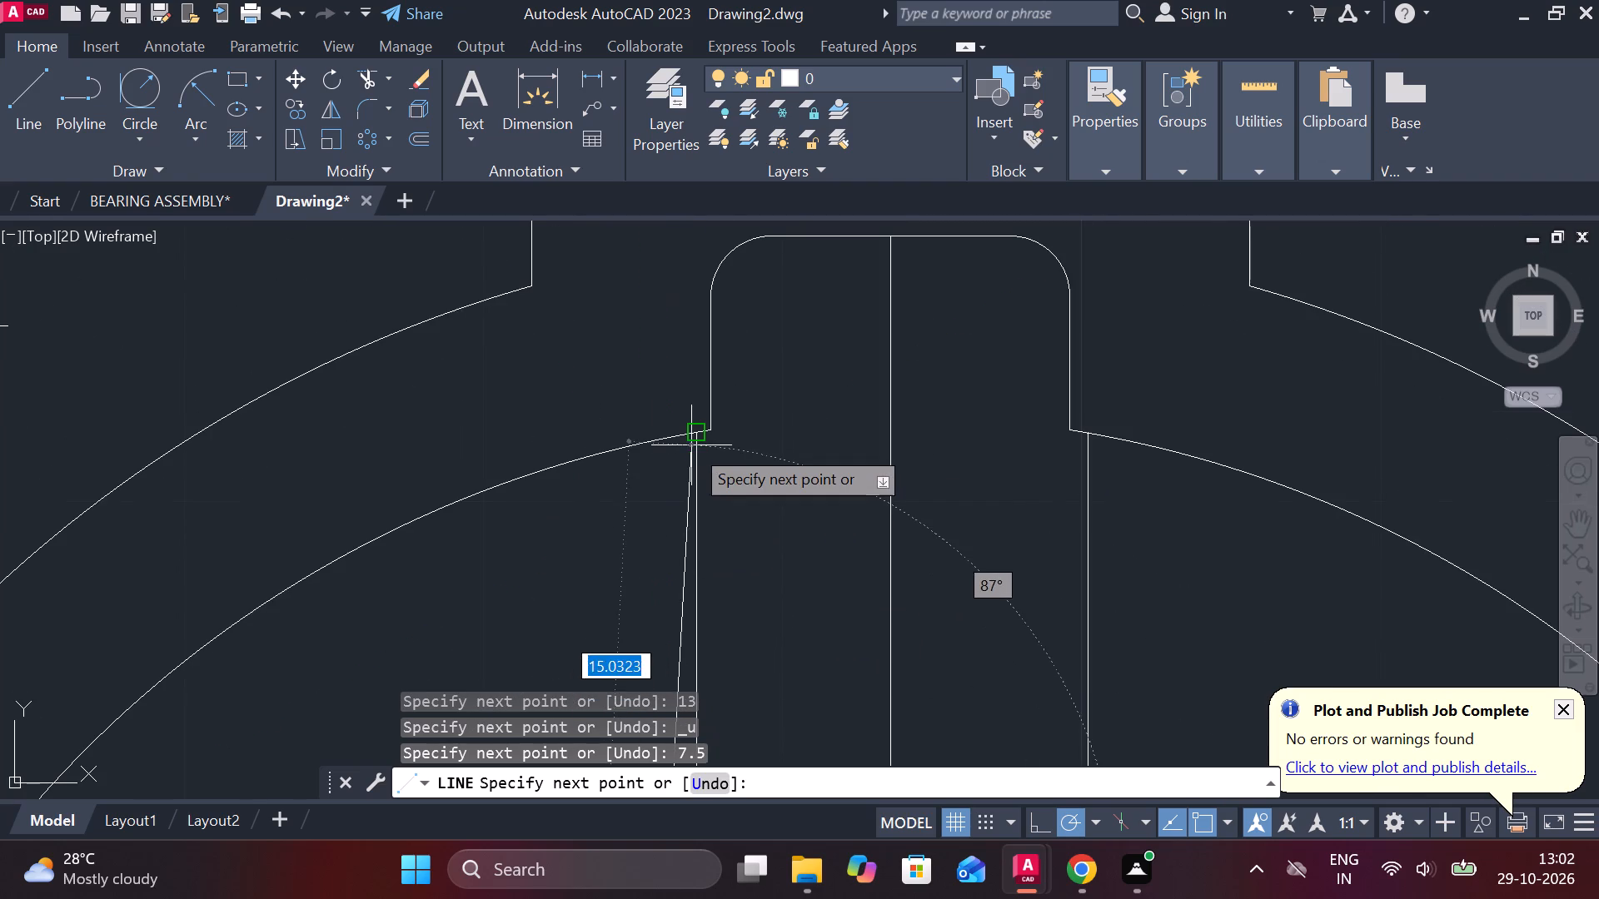
pyautogui.click(695, 431)
pyautogui.scroll(-1, 727, 485)
pyautogui.press('Escape')
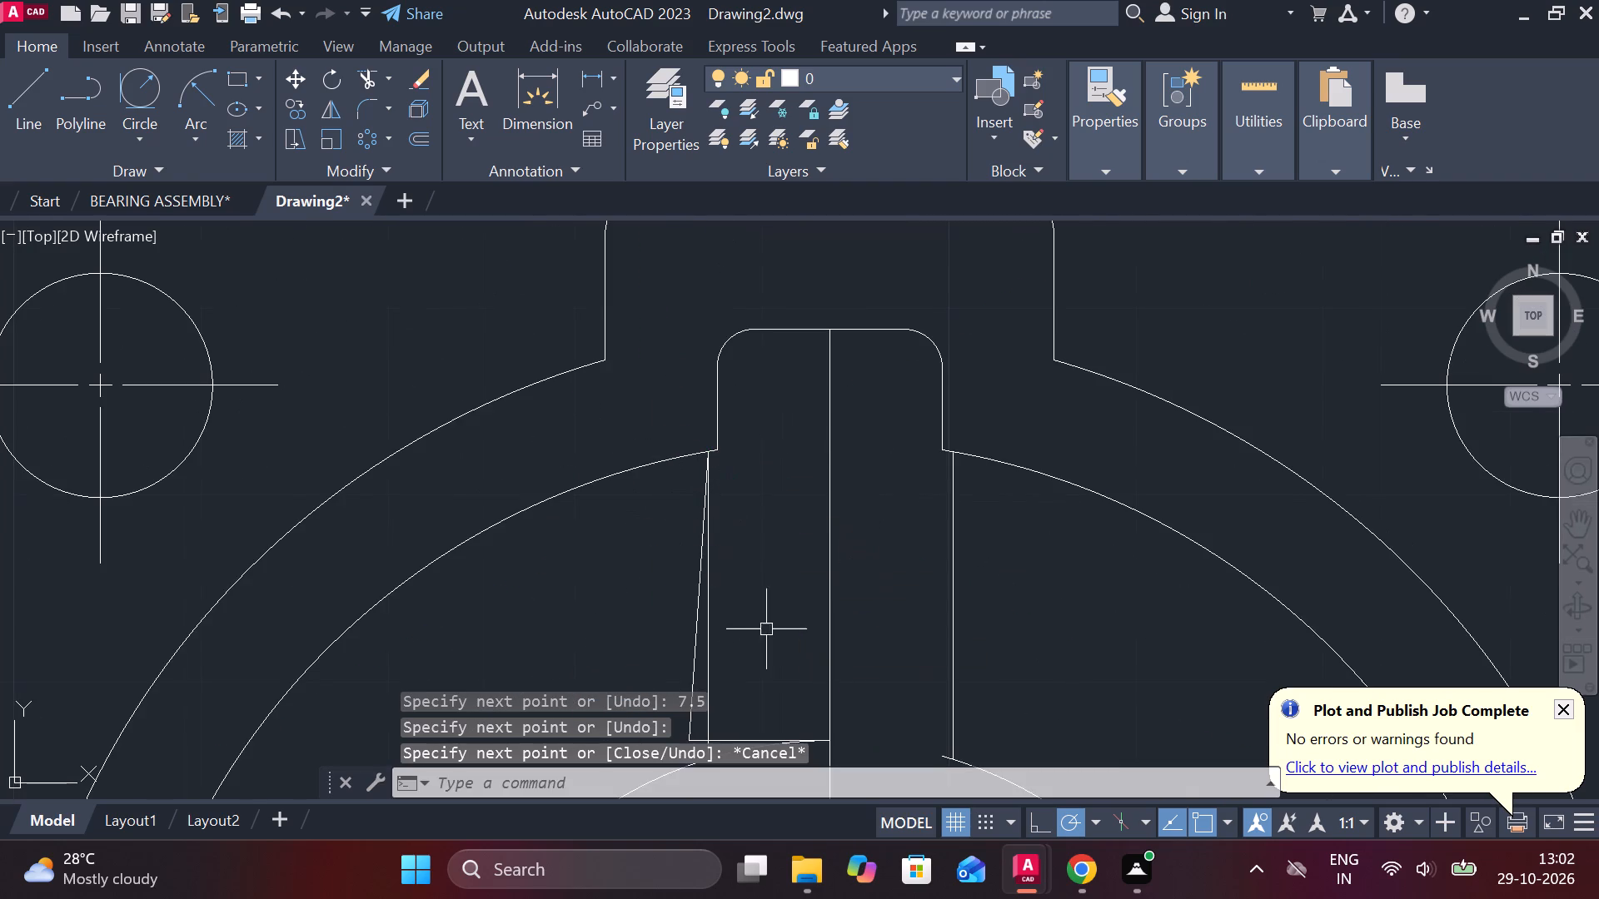
# Erase the vertical left rib side between the middle and inner circles.
pyautogui.moveTo(751, 638); pyautogui.dragTo(744, 467, button='middle')
pyautogui.click(695, 516)
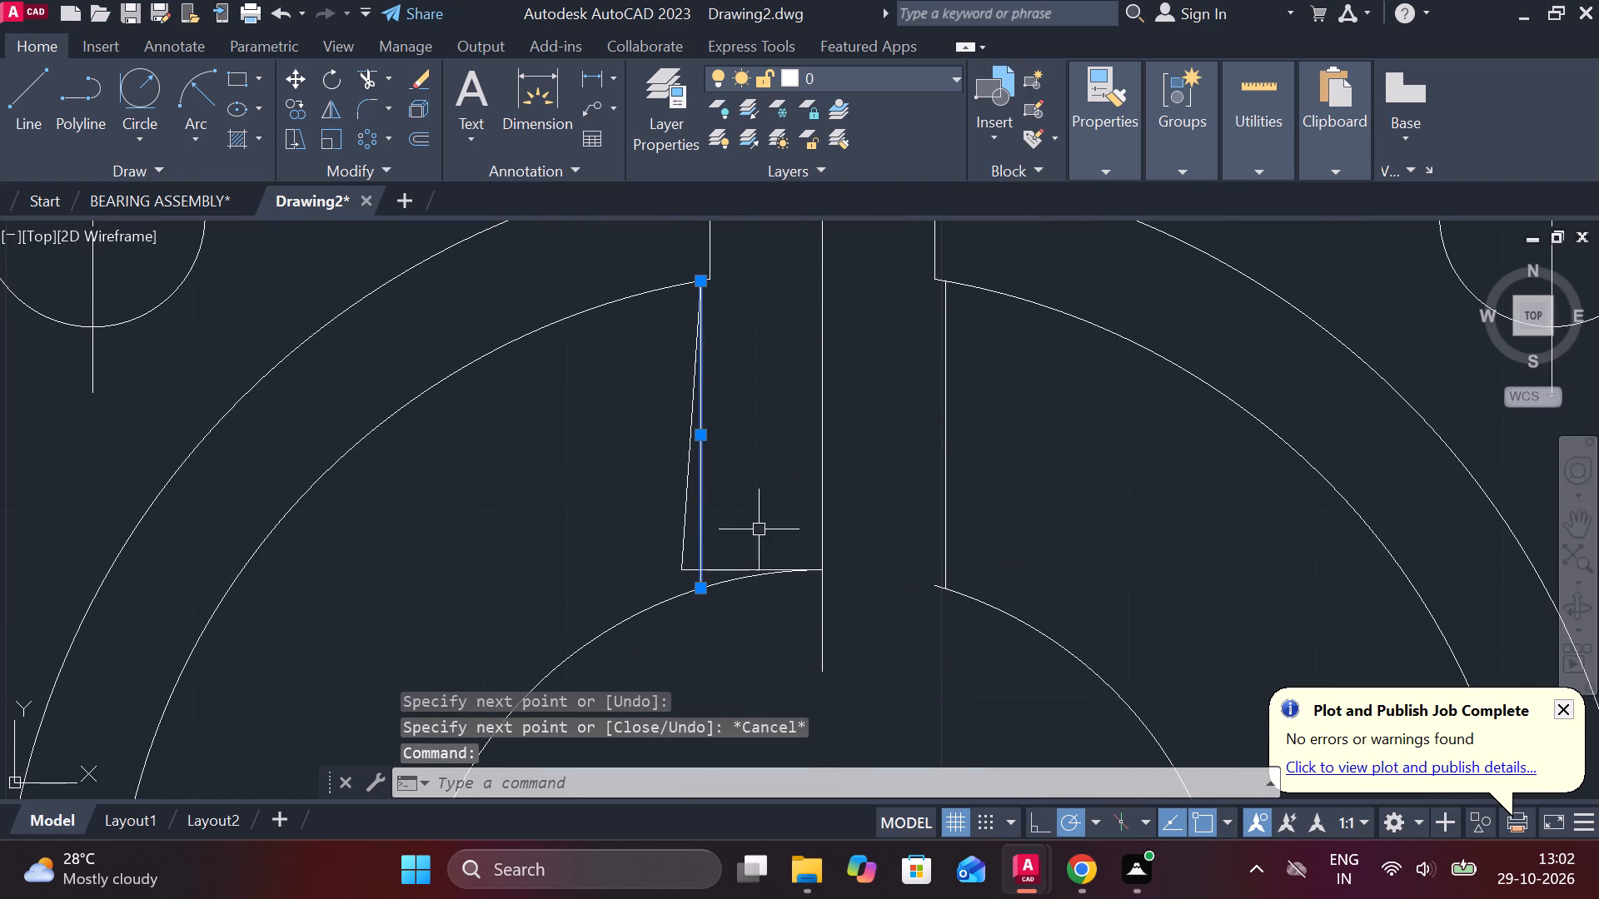
pyautogui.write('E')
pyautogui.press('space')
# Extend the slanted left rib side down to the inner circle.
pyautogui.write('EX')
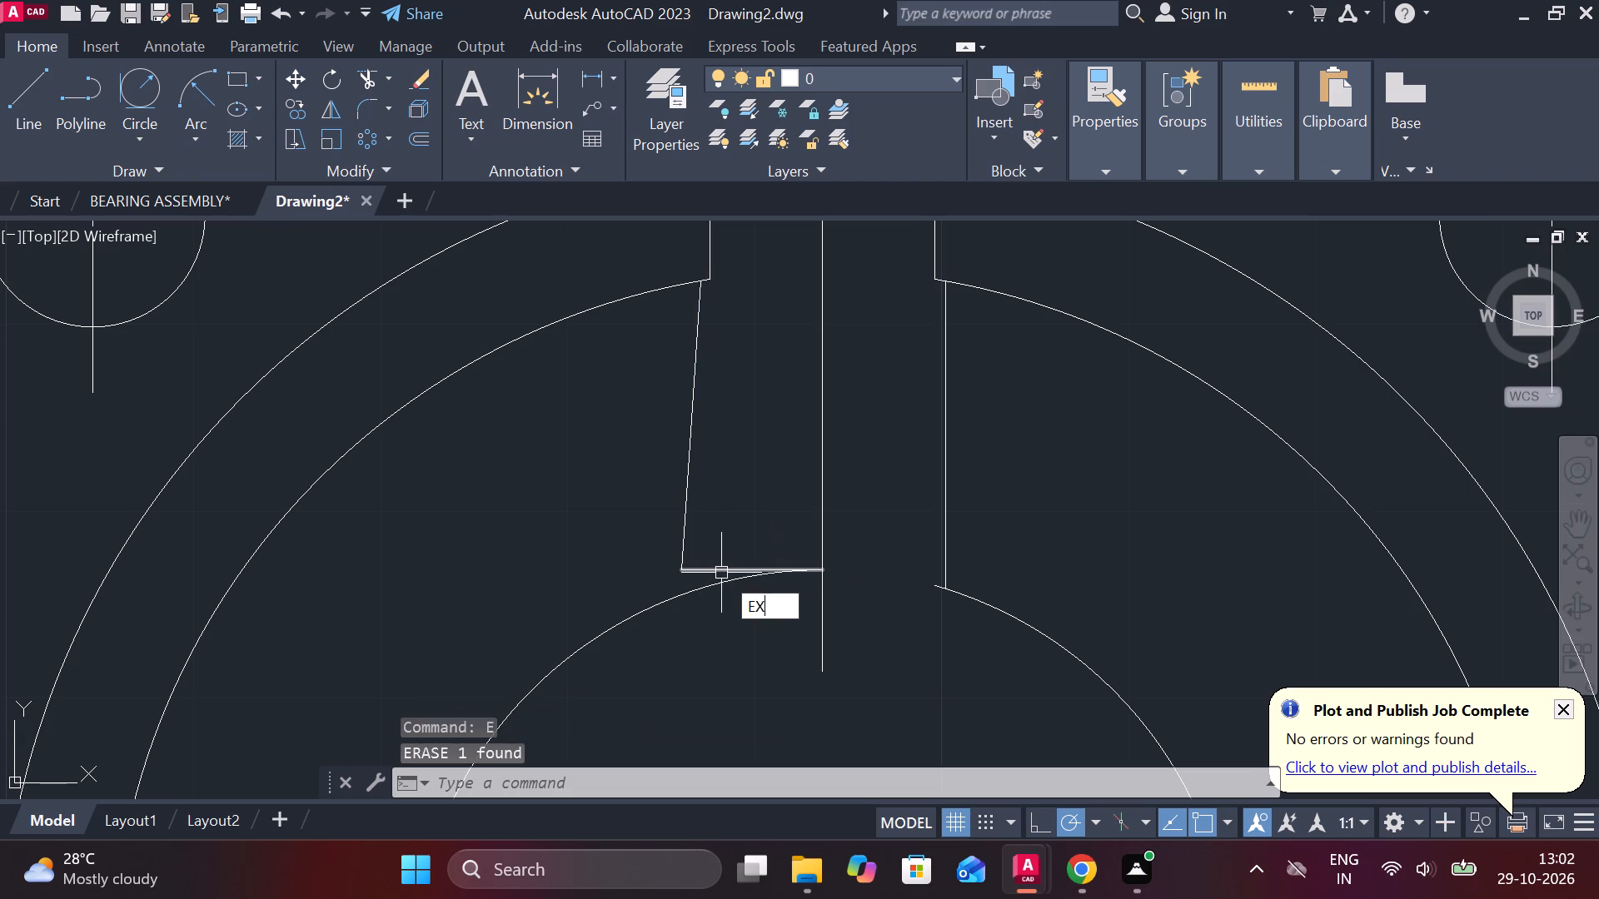
pyautogui.press('space')
pyautogui.click(683, 516)
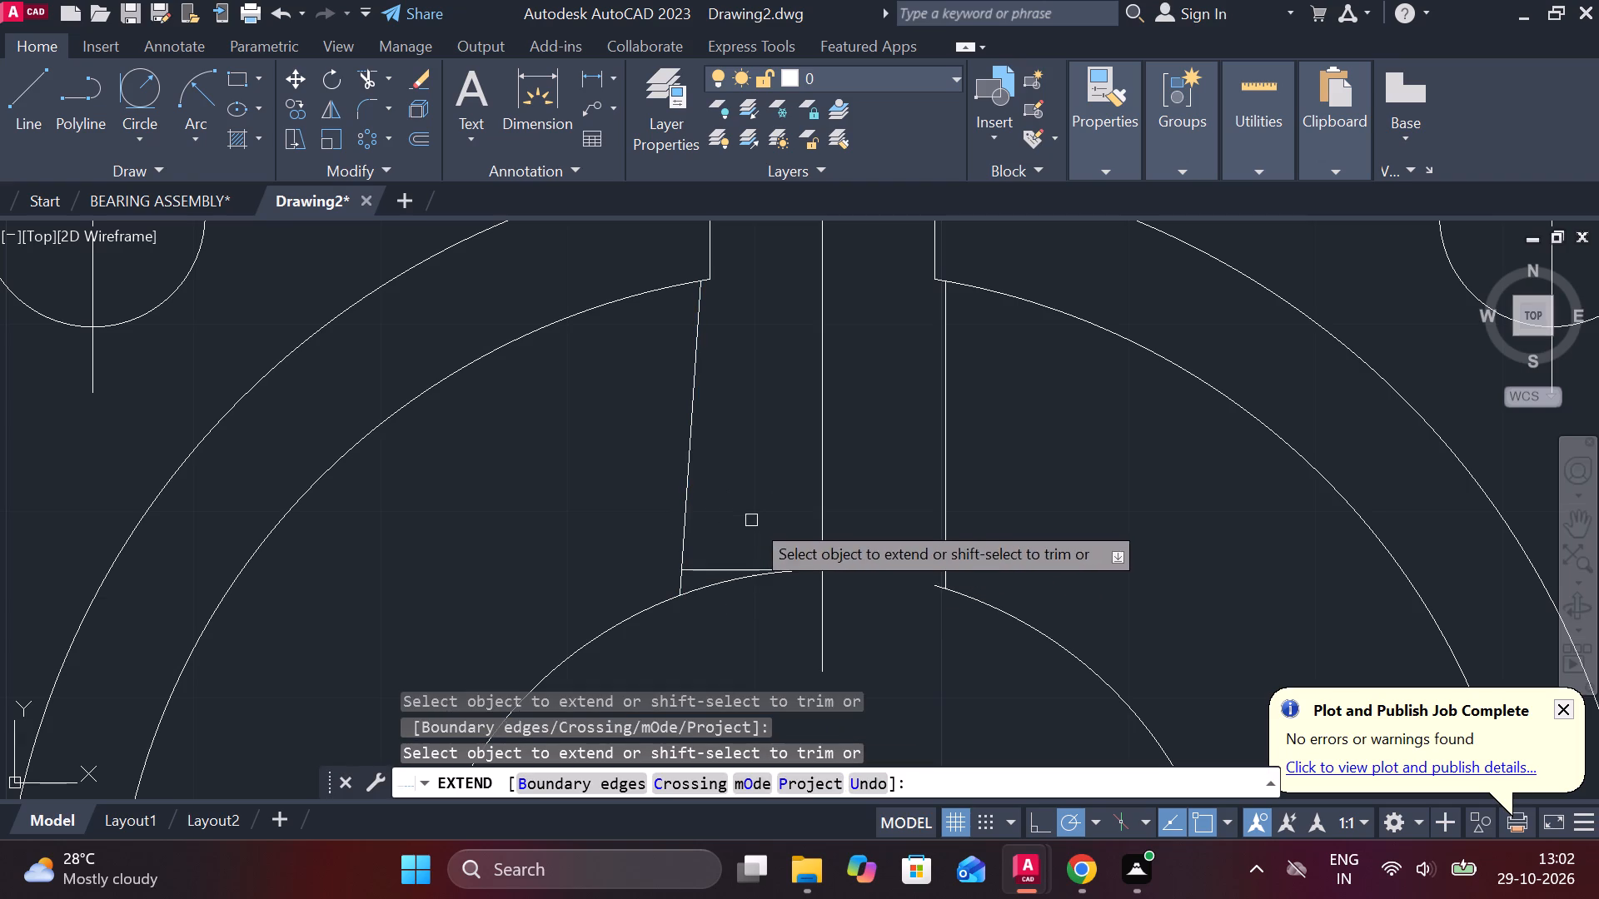
pyautogui.press('Escape')
# Erase the horizontal guide line at the bottom of the rib.
pyautogui.click(717, 565)
pyautogui.write('E')
pyautogui.press('space')
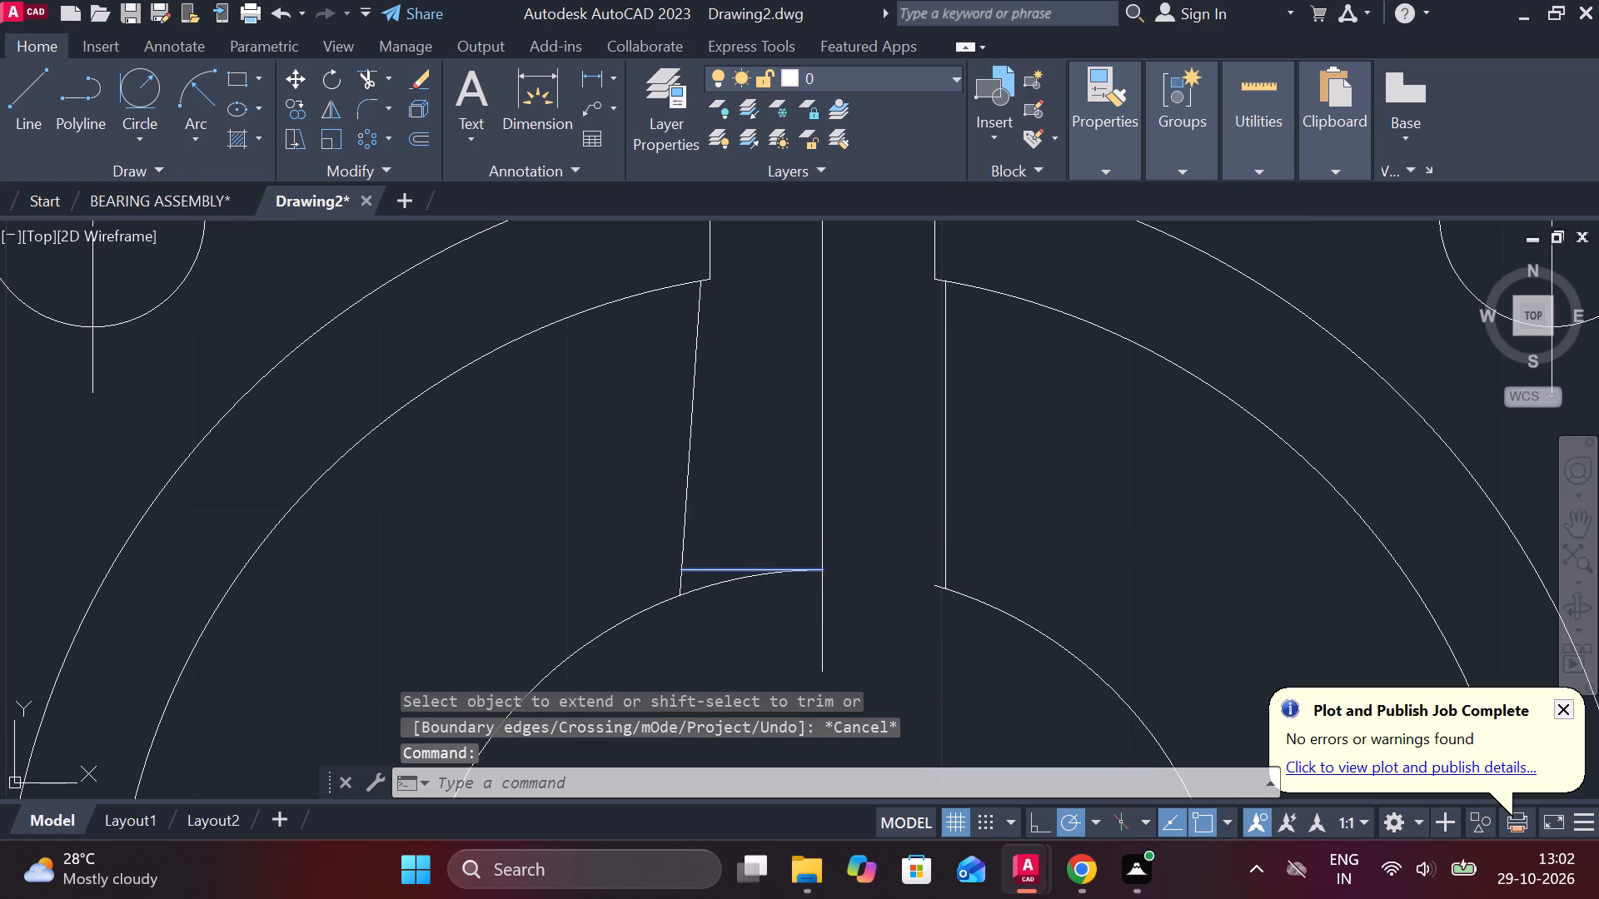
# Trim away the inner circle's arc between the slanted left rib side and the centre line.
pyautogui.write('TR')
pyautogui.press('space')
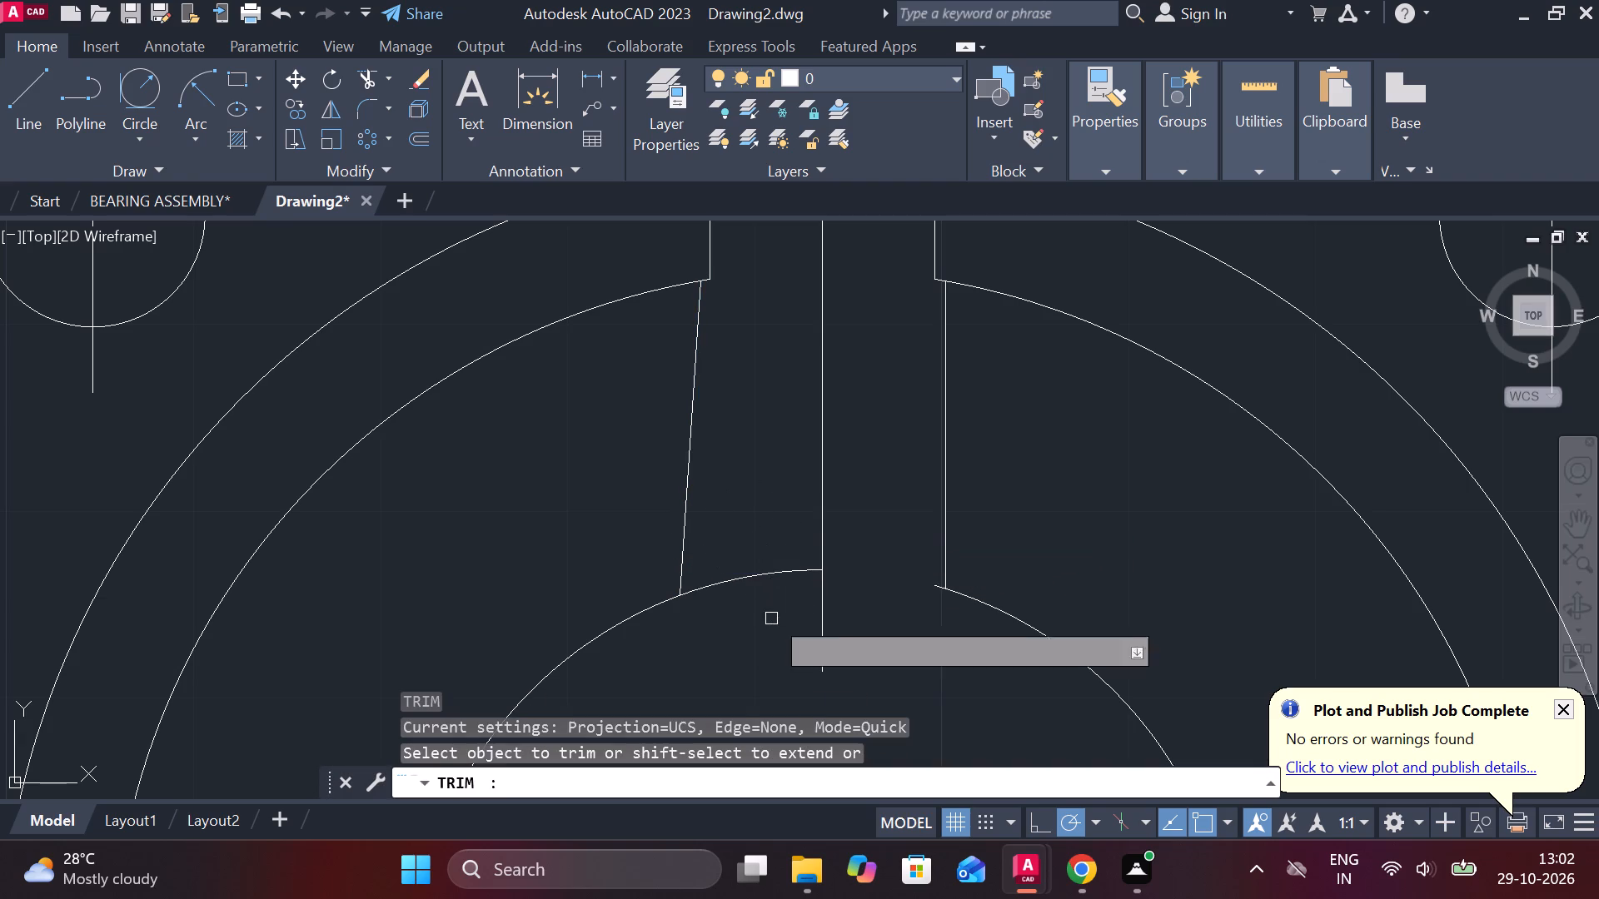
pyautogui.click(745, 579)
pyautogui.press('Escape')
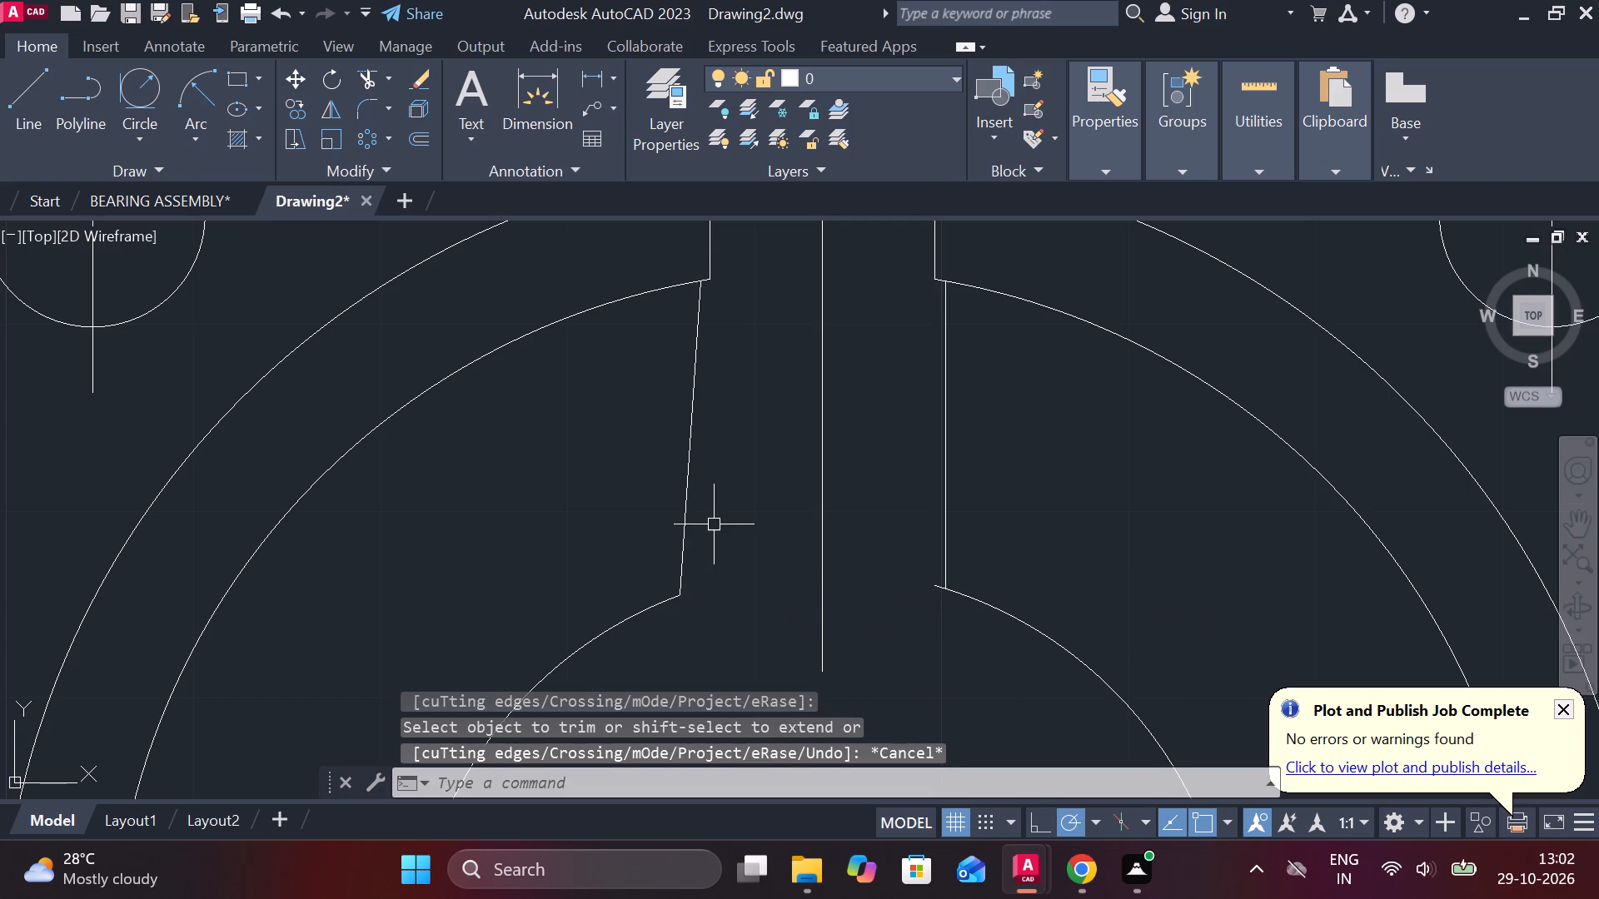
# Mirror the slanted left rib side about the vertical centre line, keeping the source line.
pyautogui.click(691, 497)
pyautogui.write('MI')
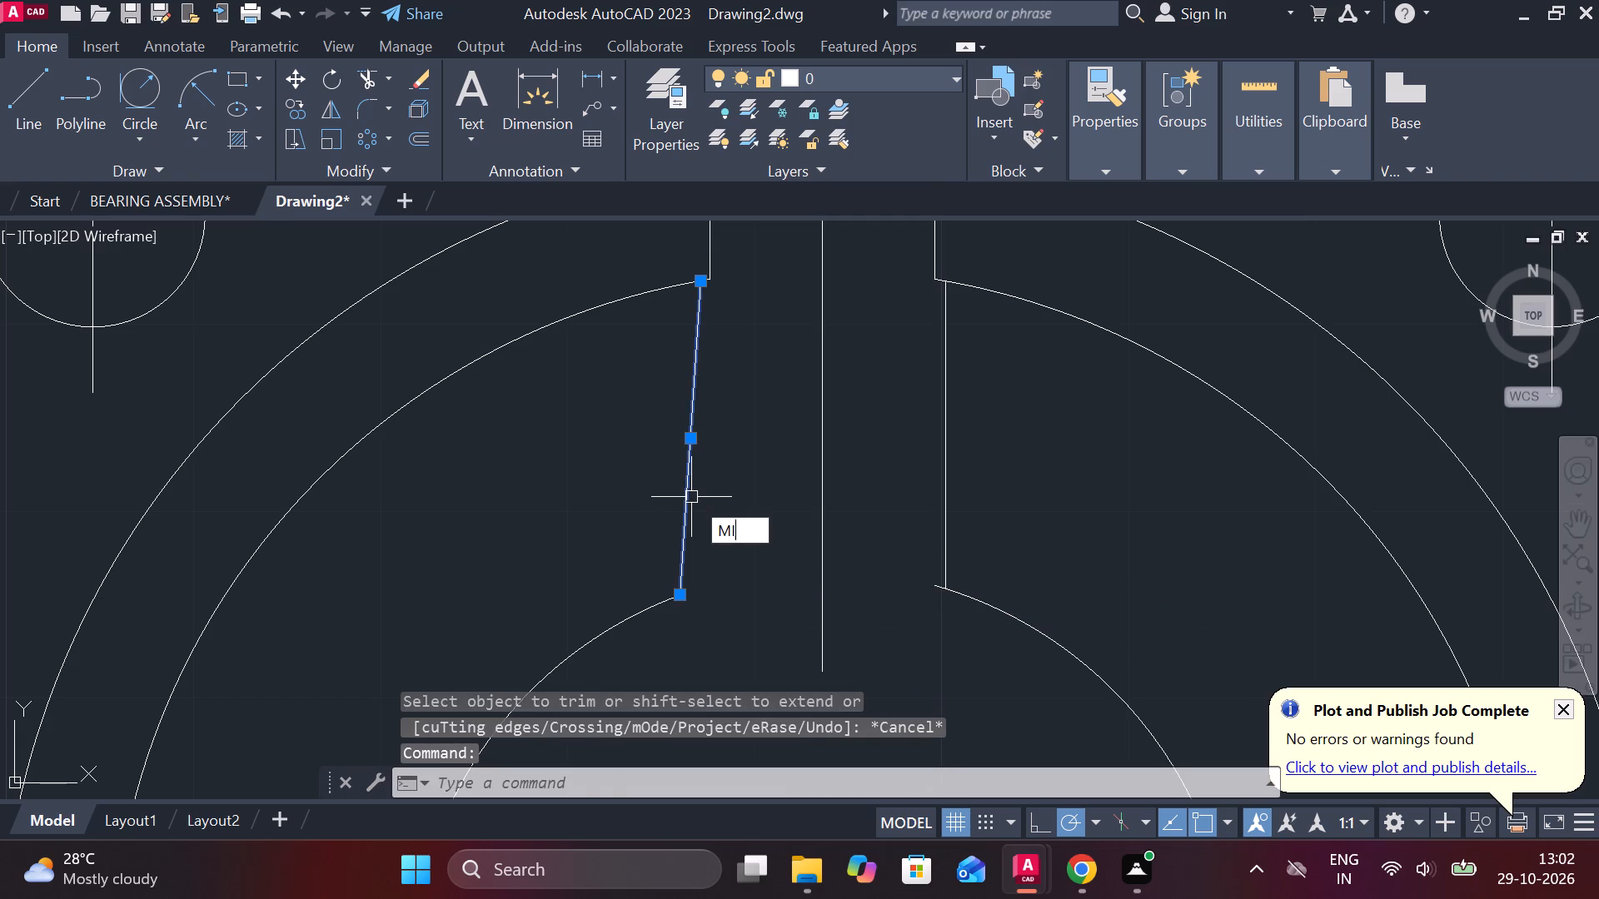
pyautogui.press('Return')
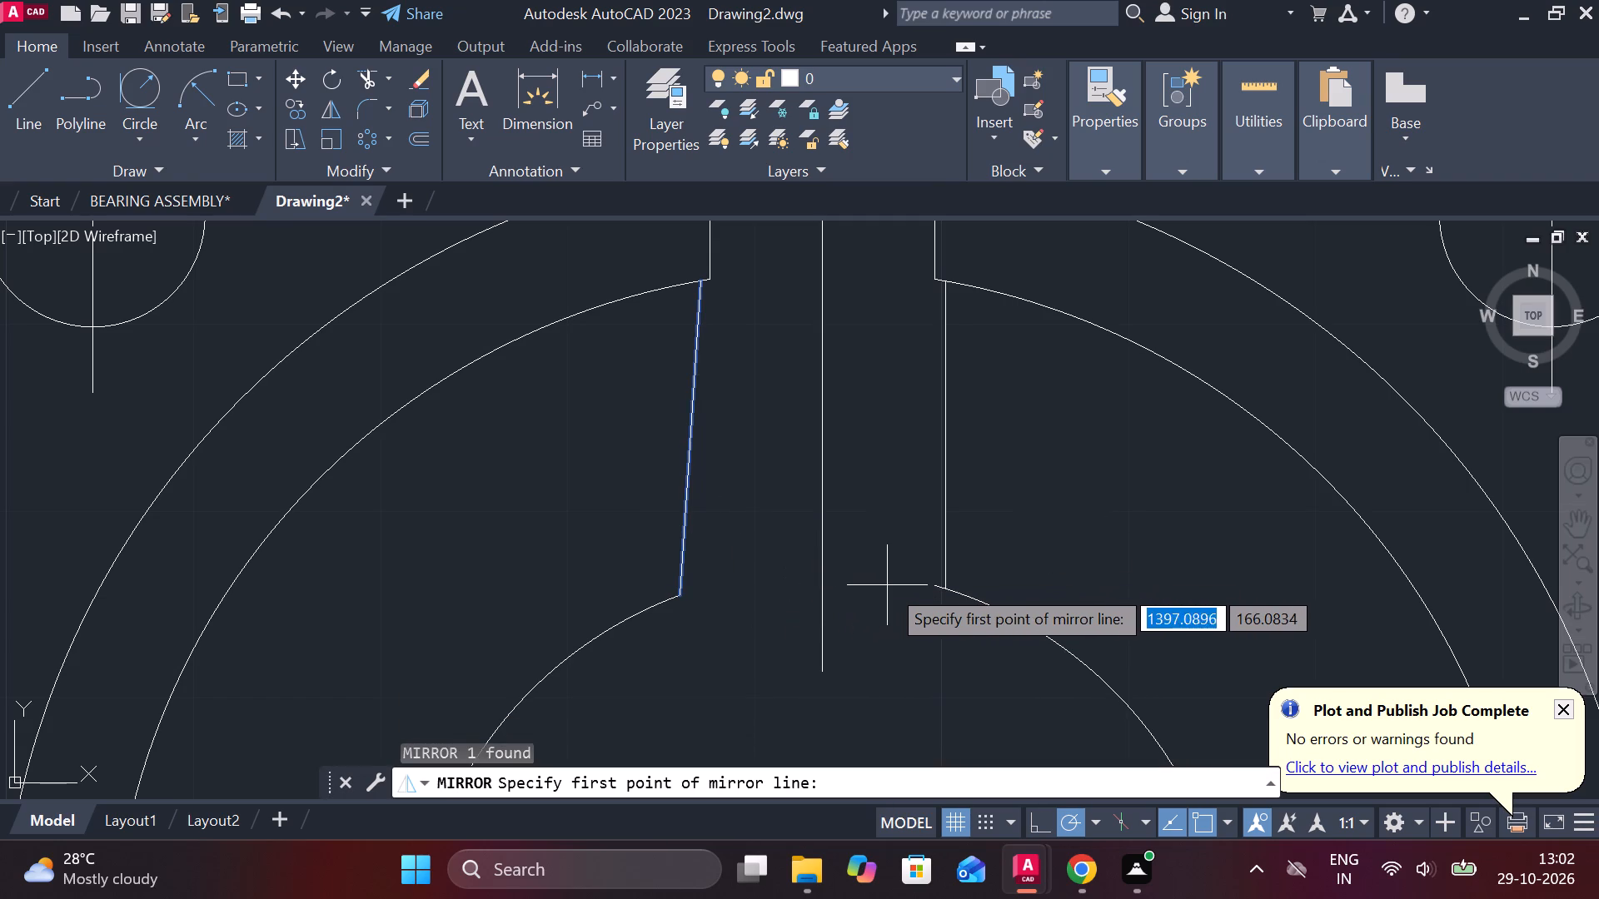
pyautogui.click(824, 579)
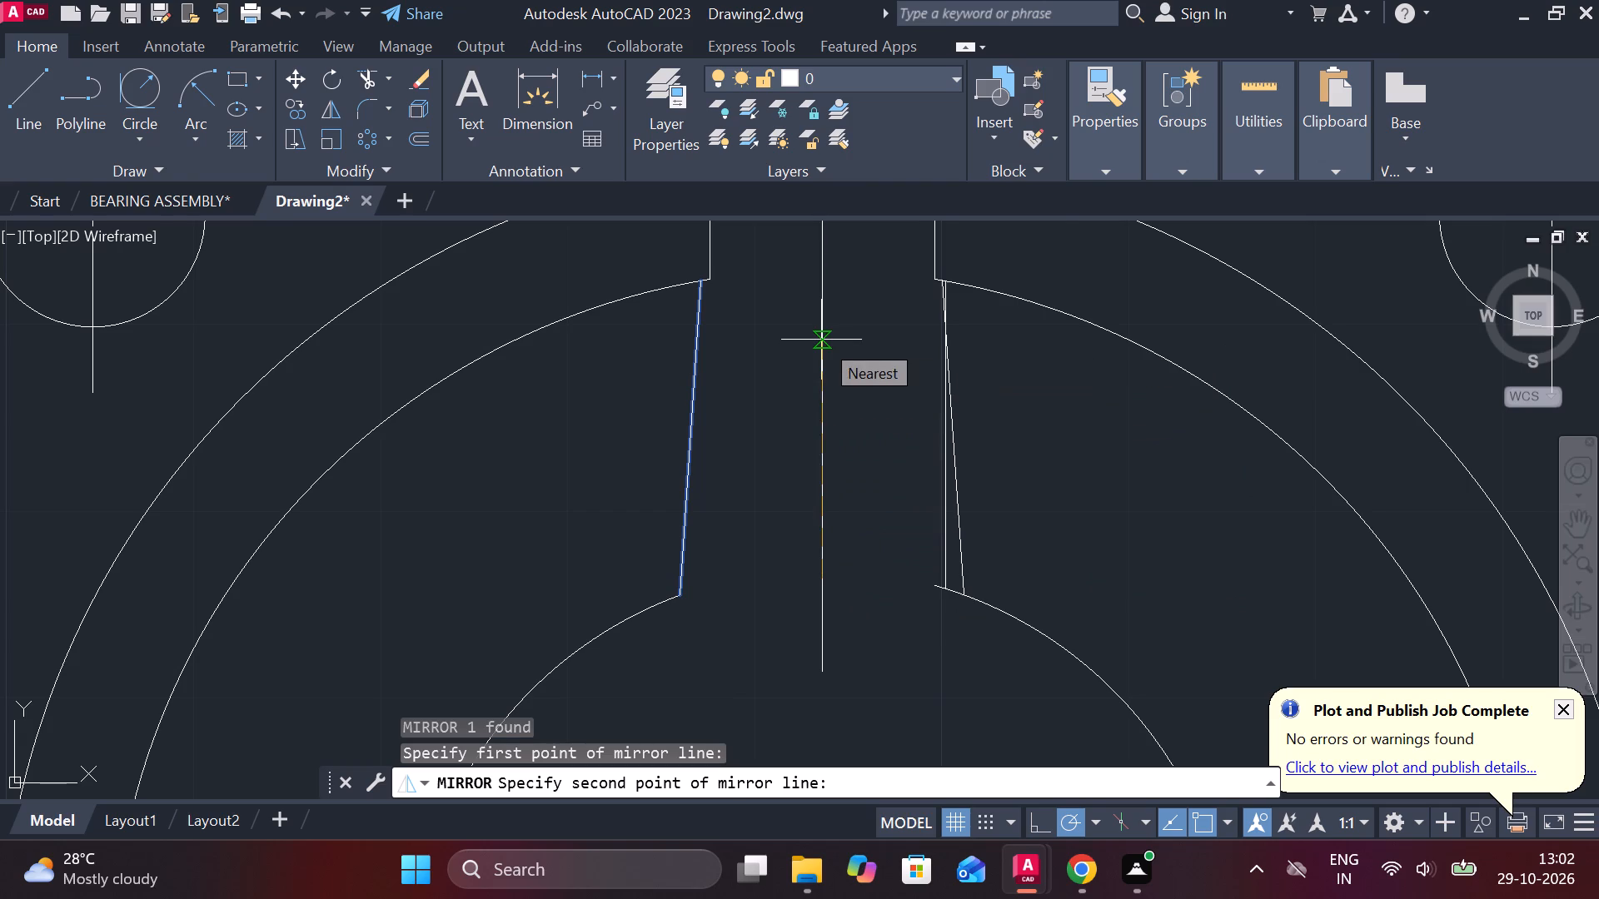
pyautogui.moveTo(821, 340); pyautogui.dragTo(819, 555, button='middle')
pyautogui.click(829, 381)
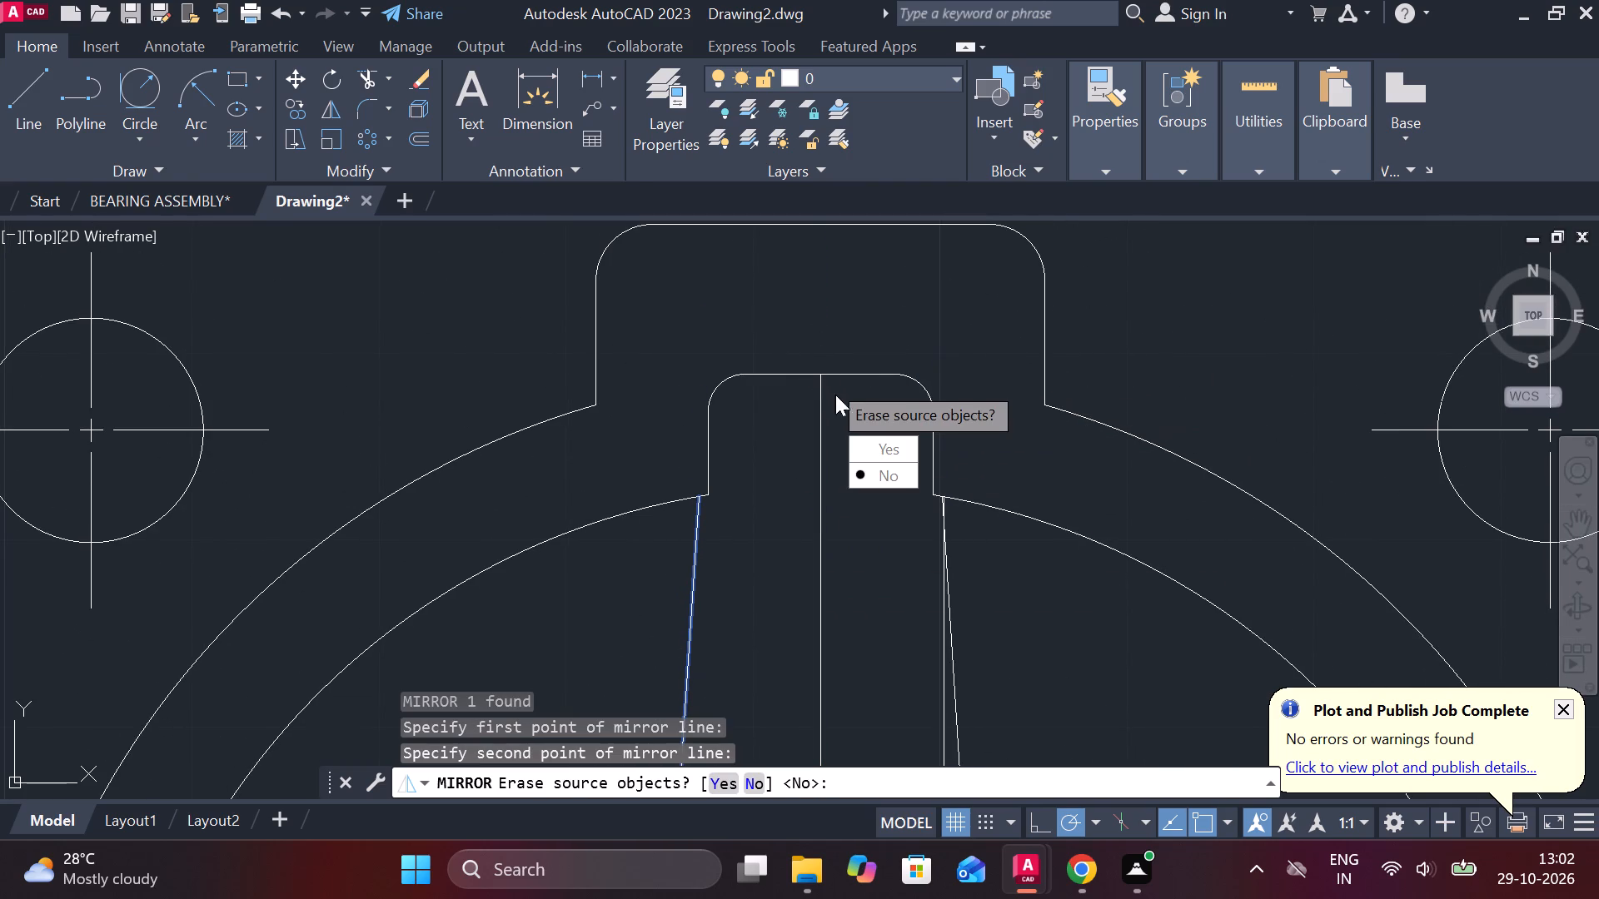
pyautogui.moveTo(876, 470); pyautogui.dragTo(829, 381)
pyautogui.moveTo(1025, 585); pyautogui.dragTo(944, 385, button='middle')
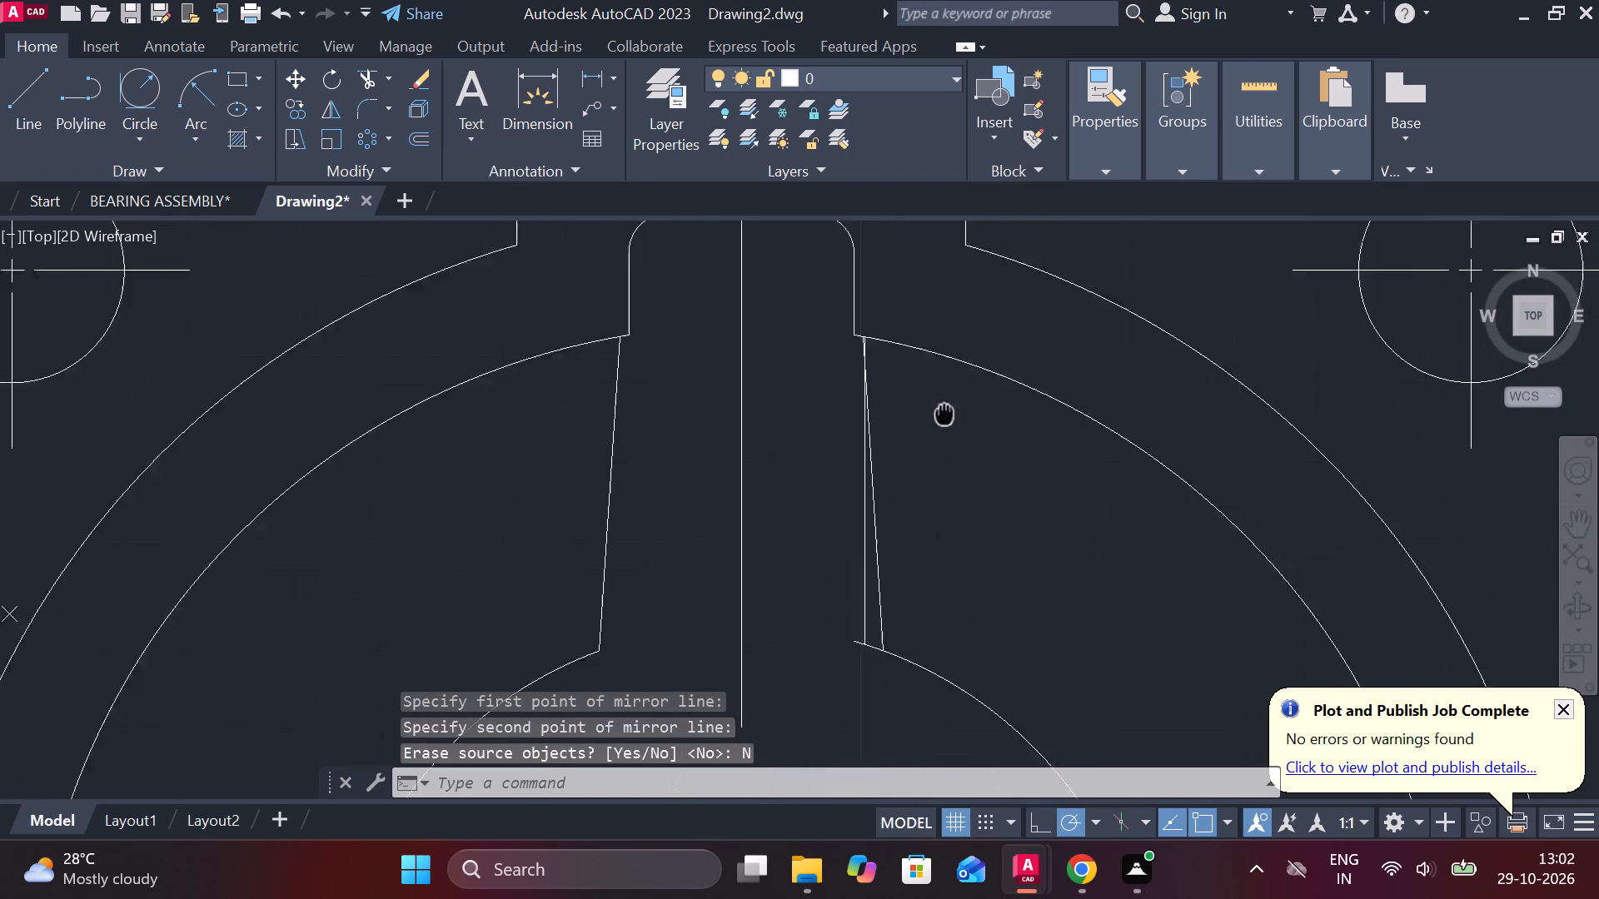
# Erase the vertical right rib side between the middle and inner circles.
pyautogui.click(863, 540)
pyautogui.write('E')
pyautogui.press('space')
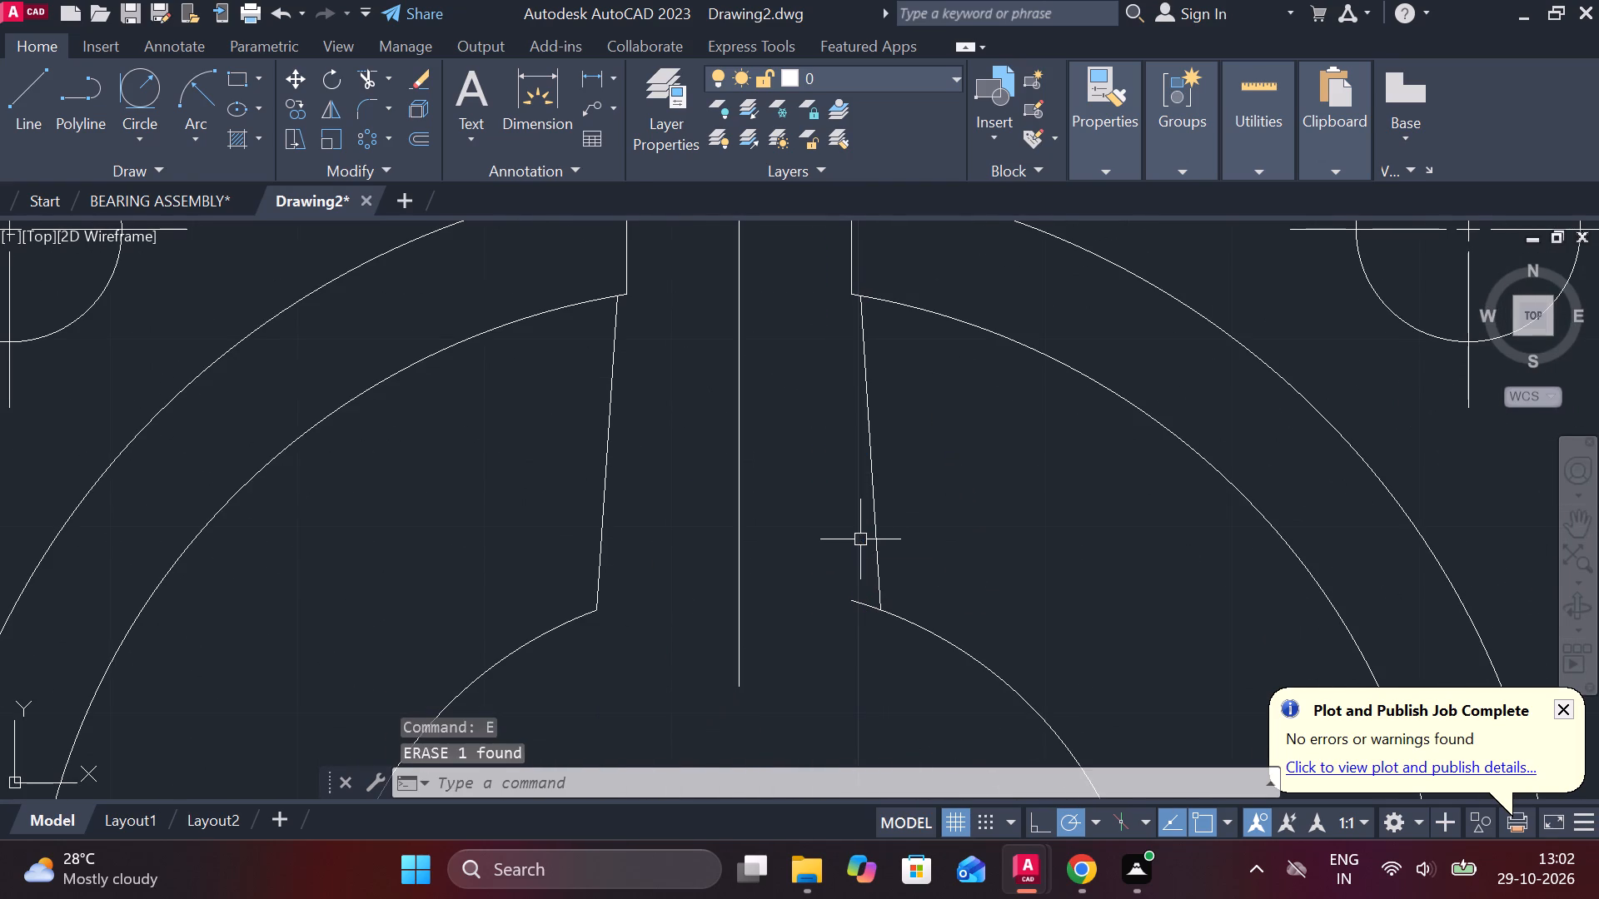
# Trim the inner circle's short overhang inside the rib at the slanted right side's lower end.
pyautogui.write('TR')
pyautogui.press('space')
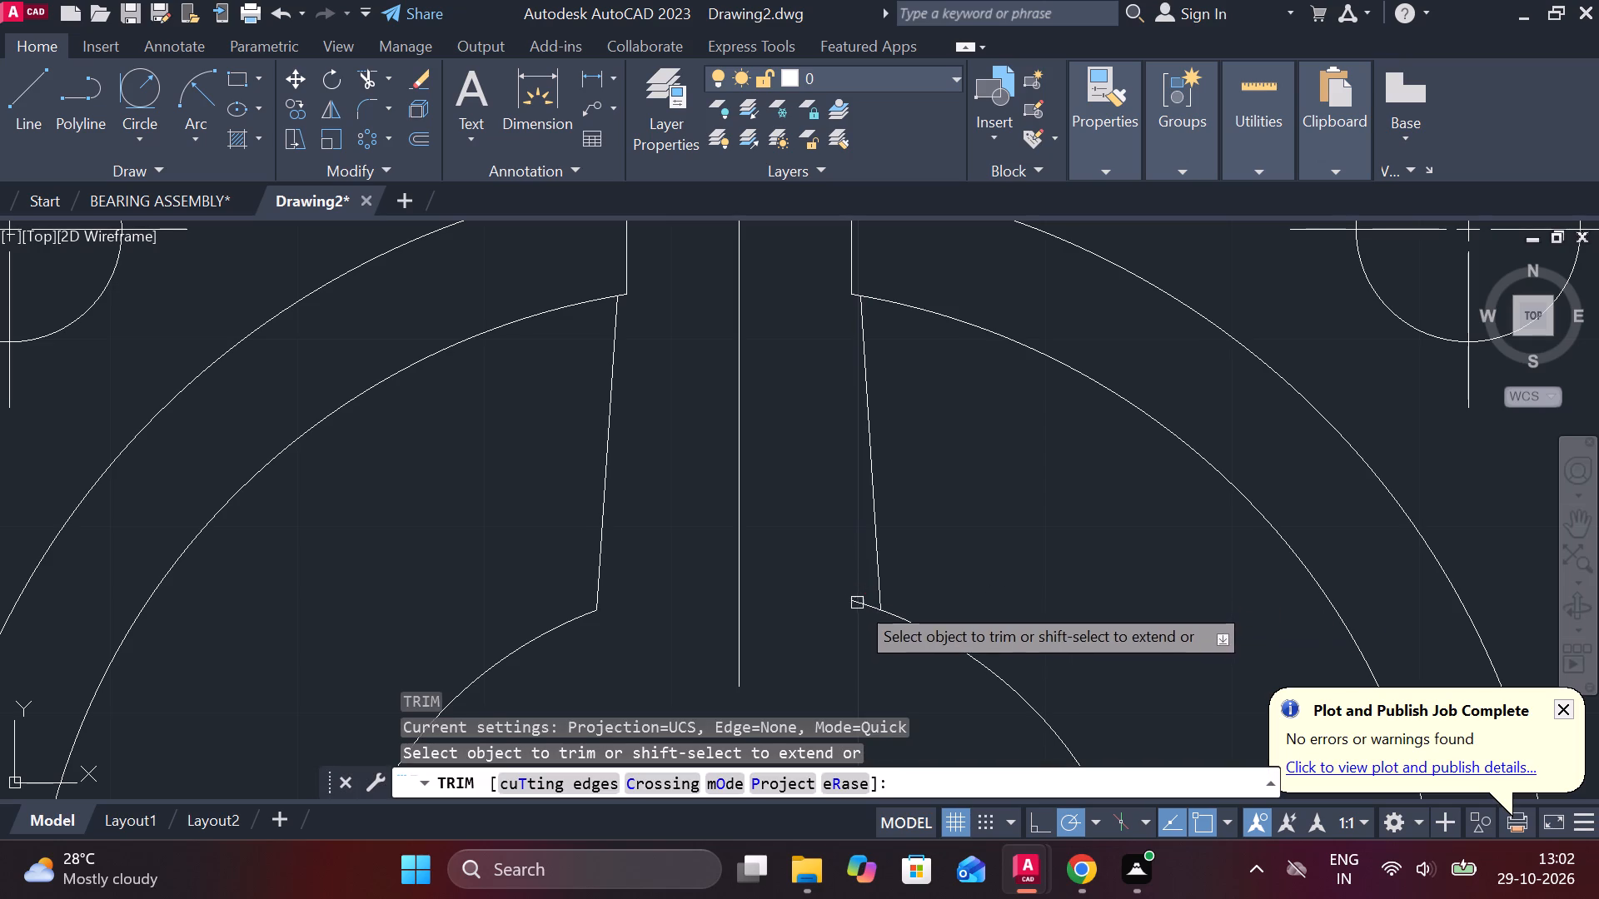
pyautogui.click(858, 607)
pyautogui.scroll(-2, 835, 599)
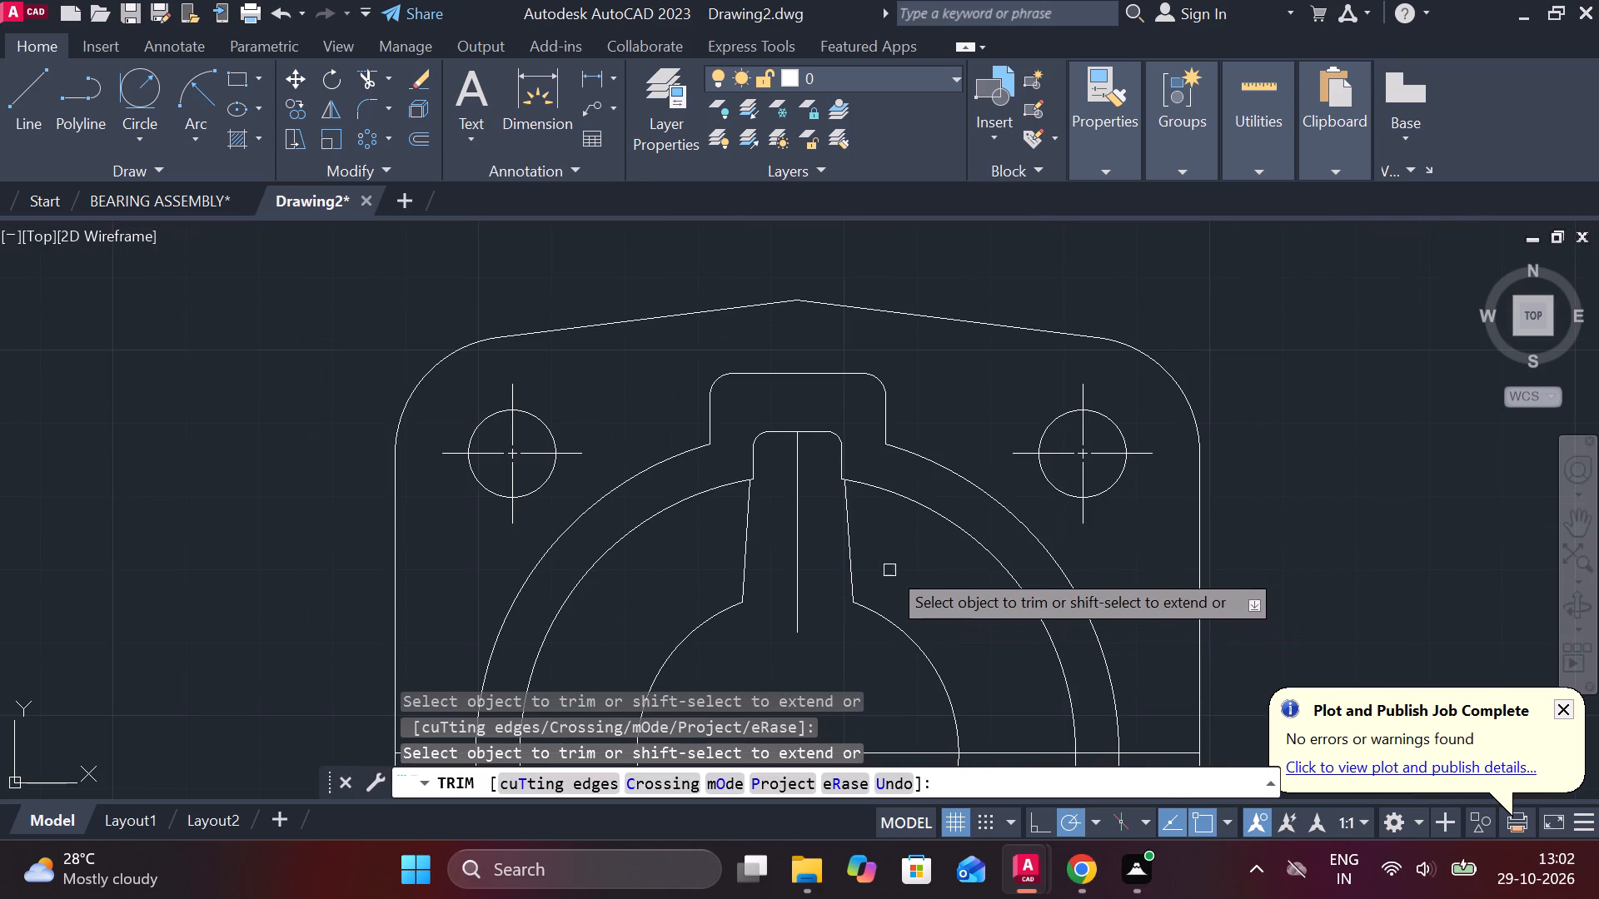
pyautogui.press('Escape')
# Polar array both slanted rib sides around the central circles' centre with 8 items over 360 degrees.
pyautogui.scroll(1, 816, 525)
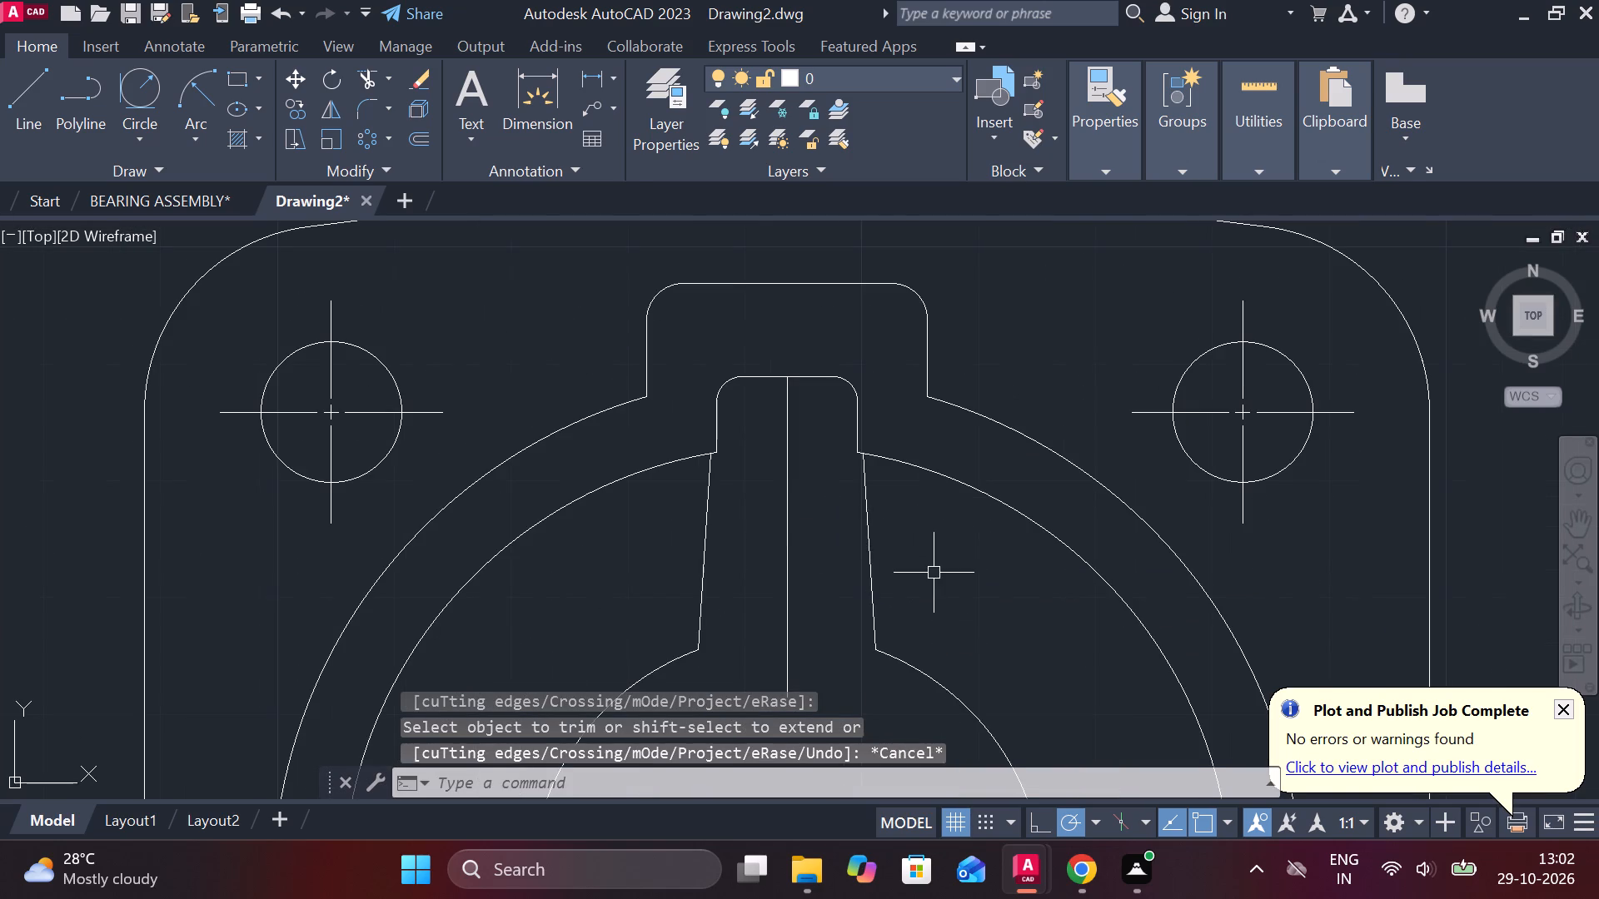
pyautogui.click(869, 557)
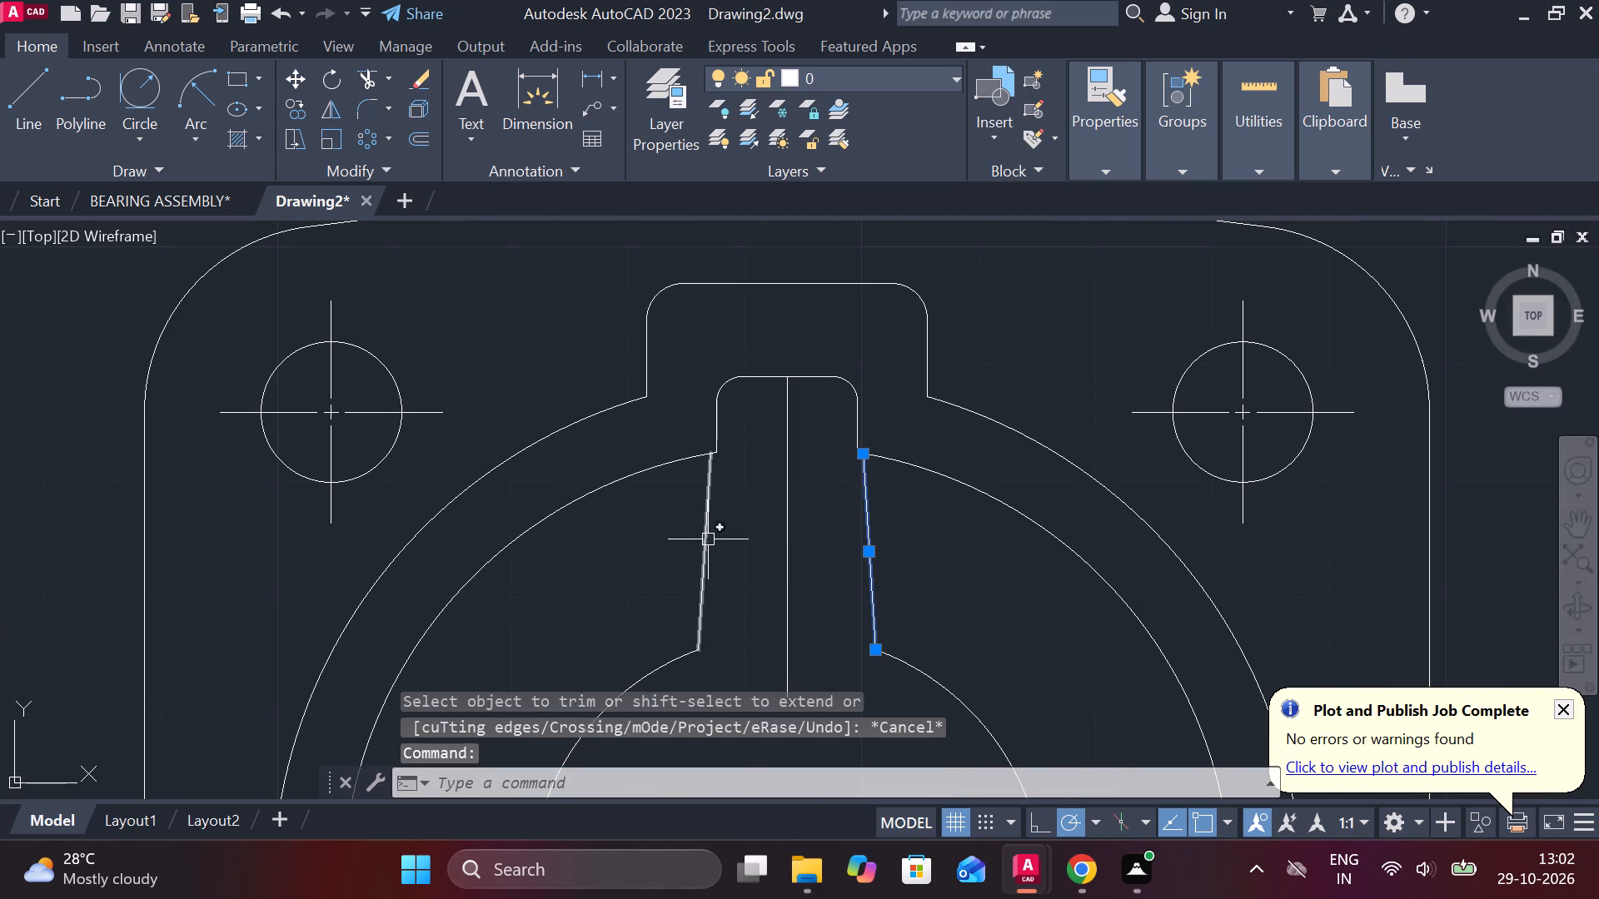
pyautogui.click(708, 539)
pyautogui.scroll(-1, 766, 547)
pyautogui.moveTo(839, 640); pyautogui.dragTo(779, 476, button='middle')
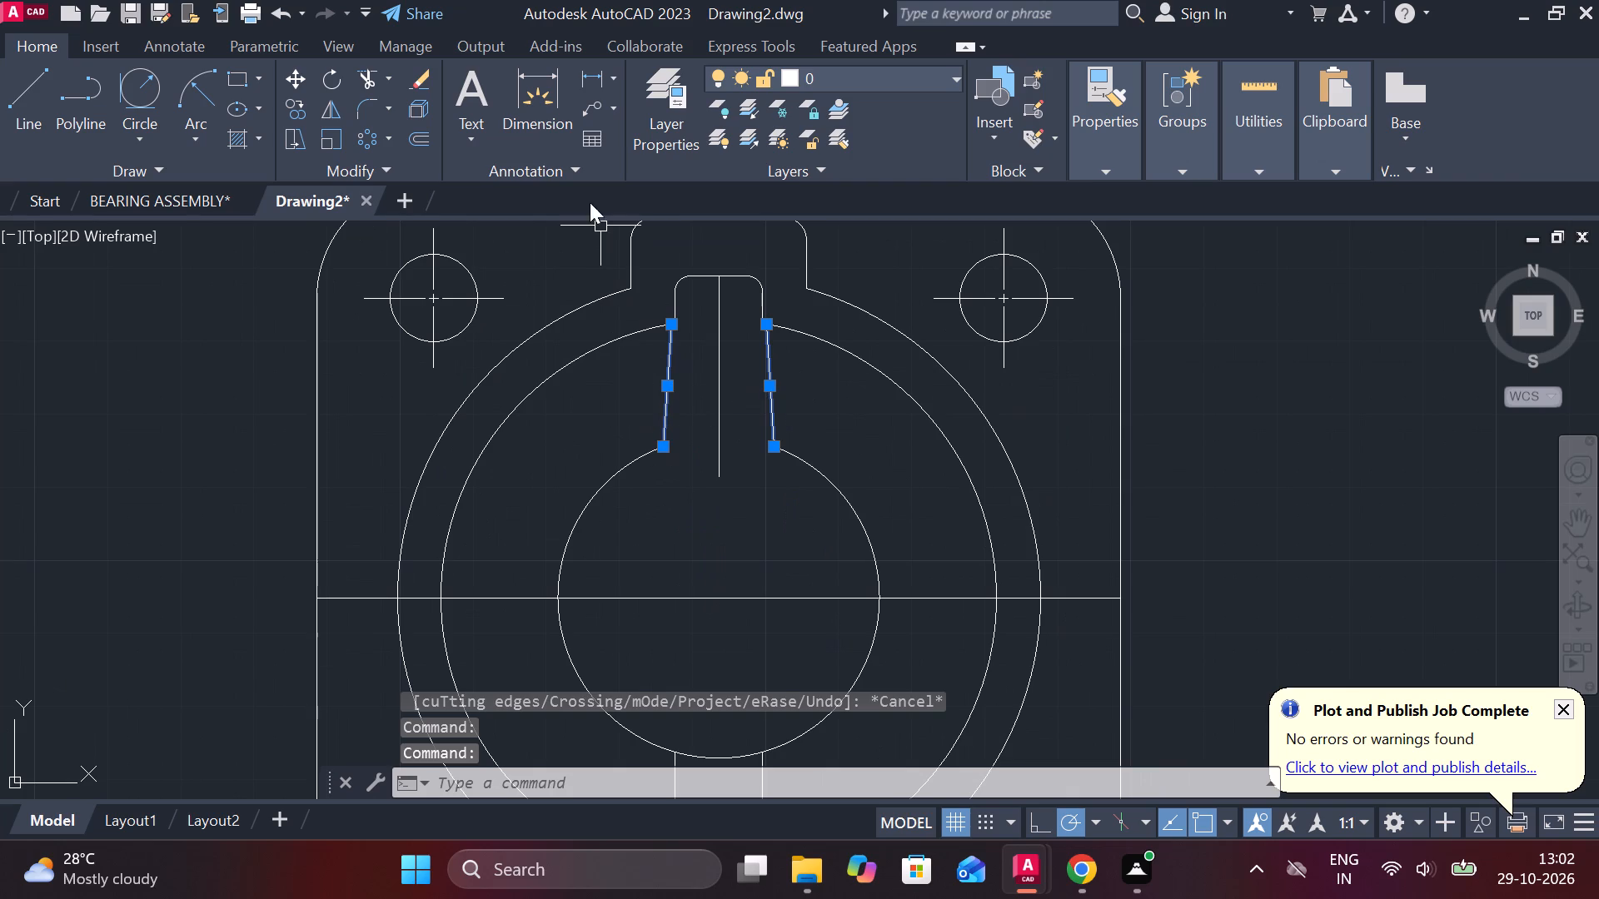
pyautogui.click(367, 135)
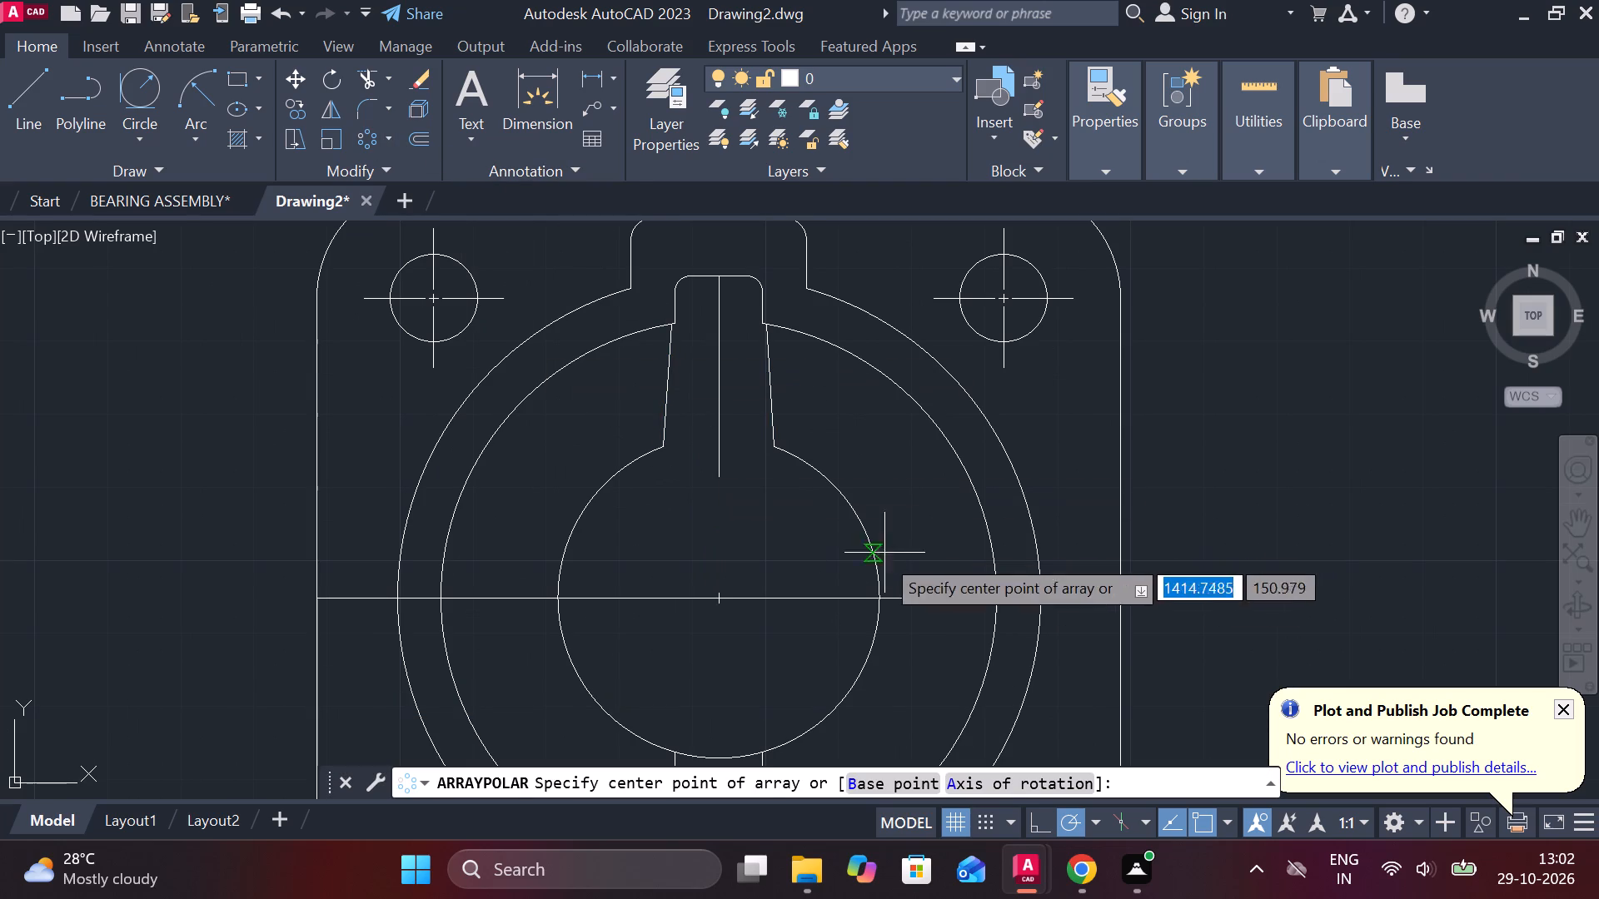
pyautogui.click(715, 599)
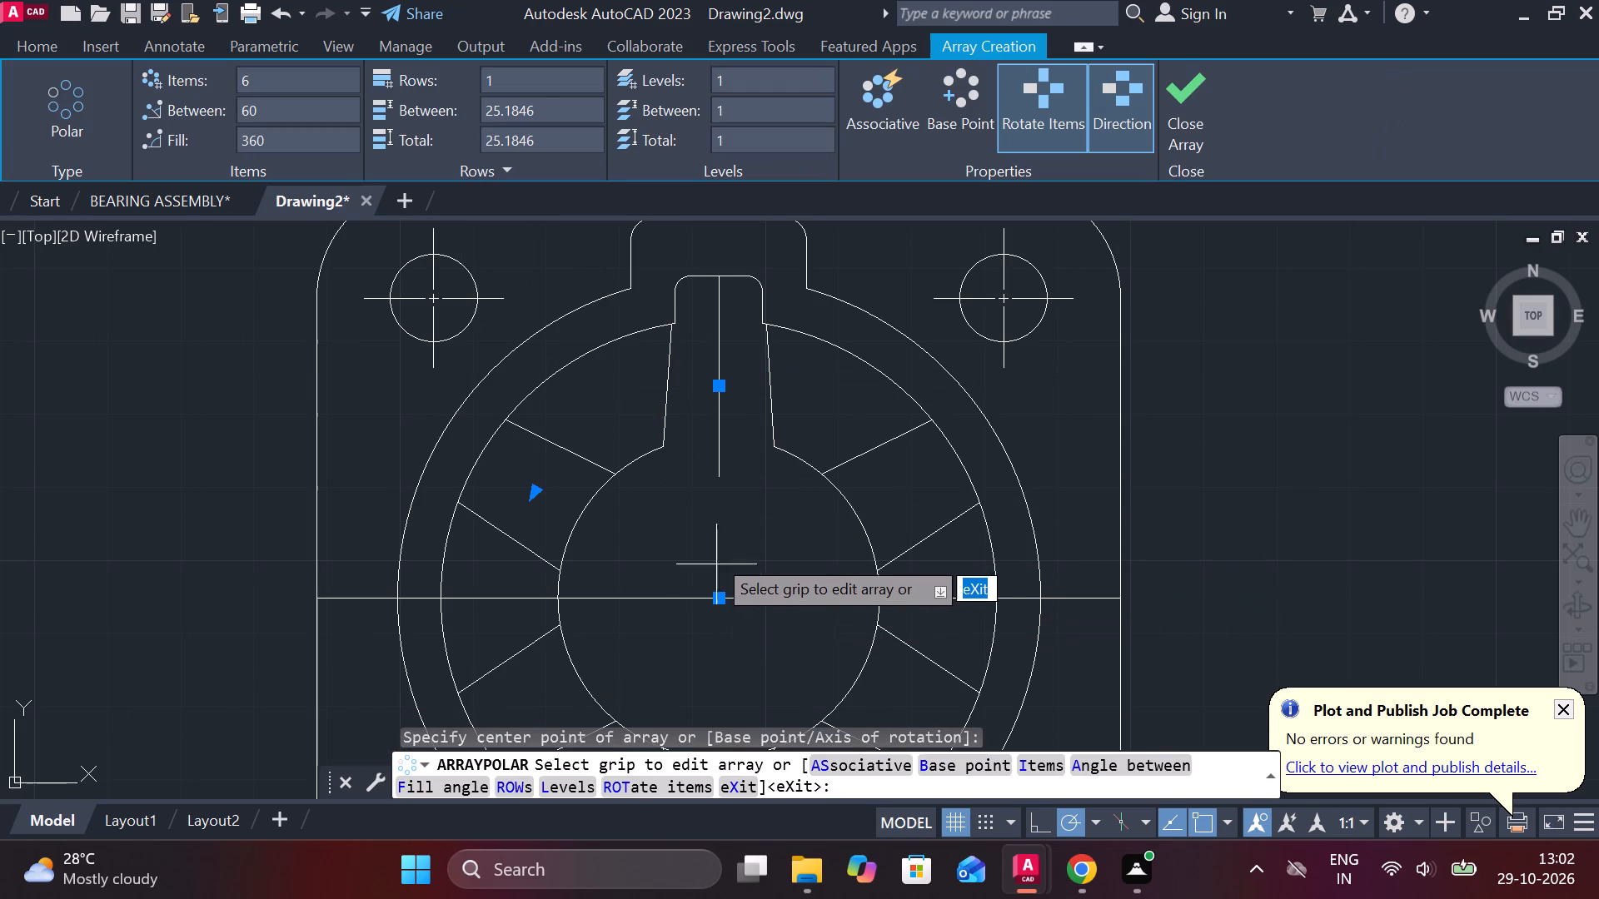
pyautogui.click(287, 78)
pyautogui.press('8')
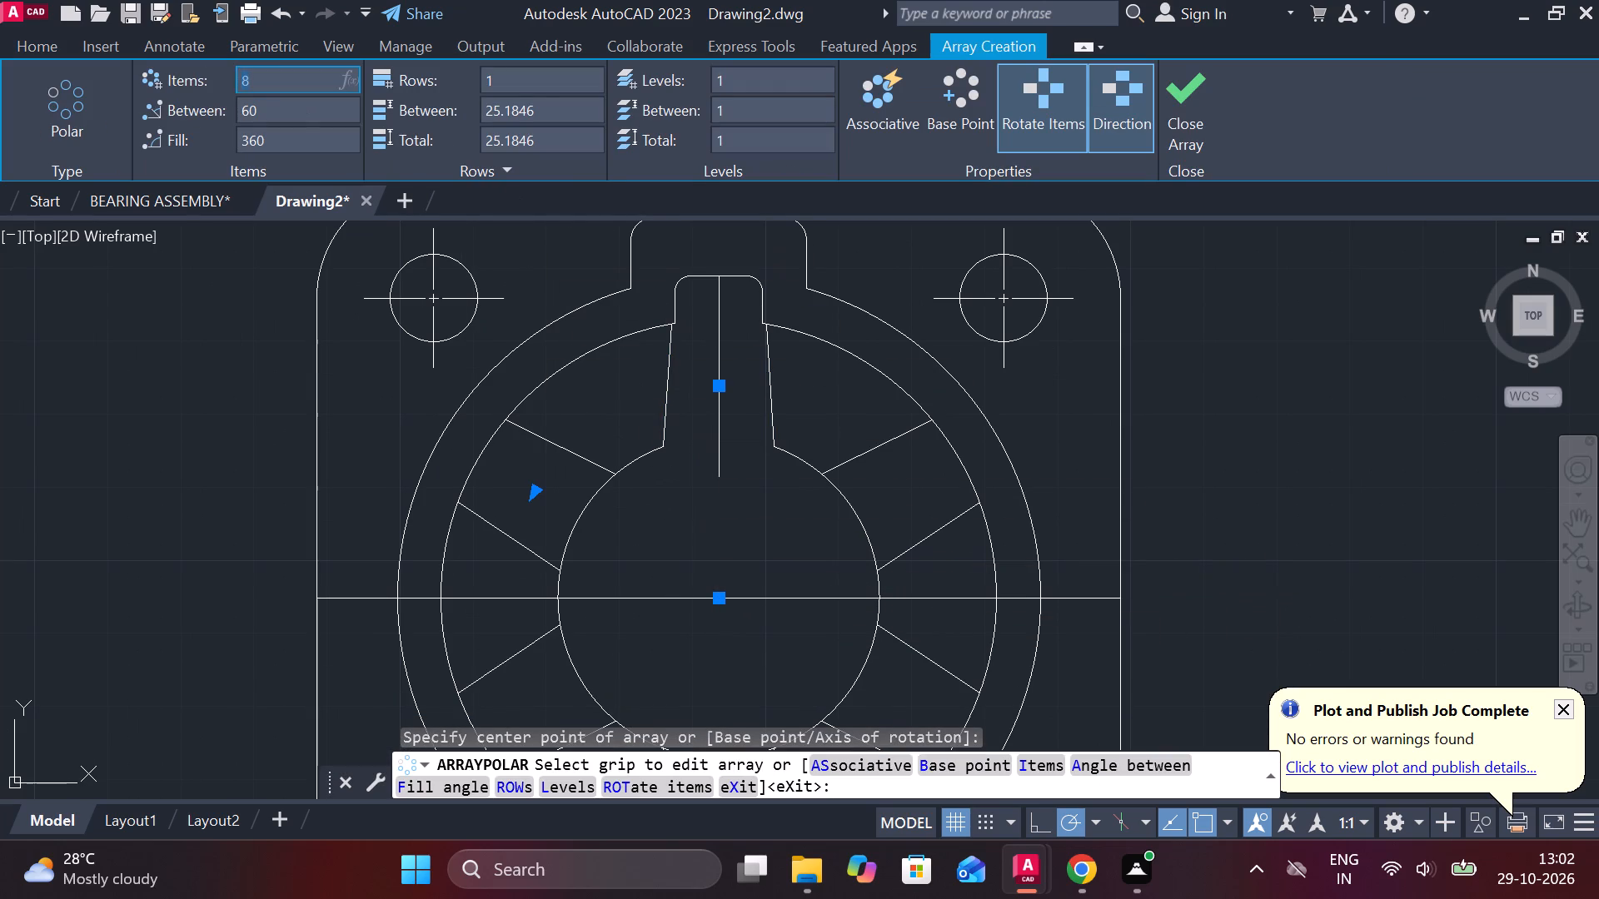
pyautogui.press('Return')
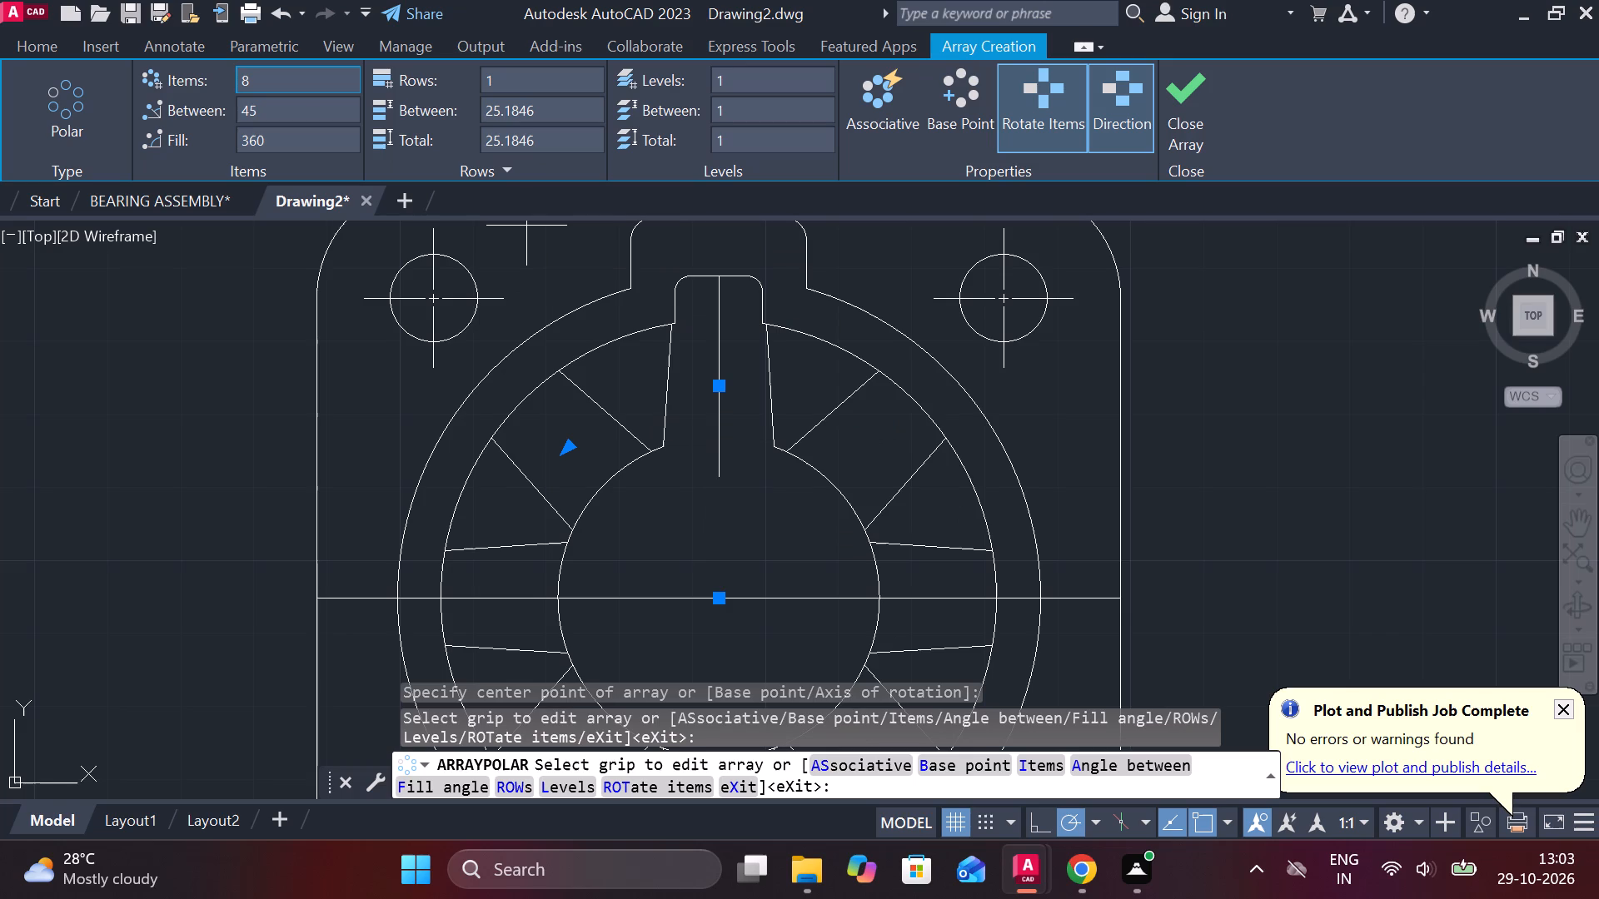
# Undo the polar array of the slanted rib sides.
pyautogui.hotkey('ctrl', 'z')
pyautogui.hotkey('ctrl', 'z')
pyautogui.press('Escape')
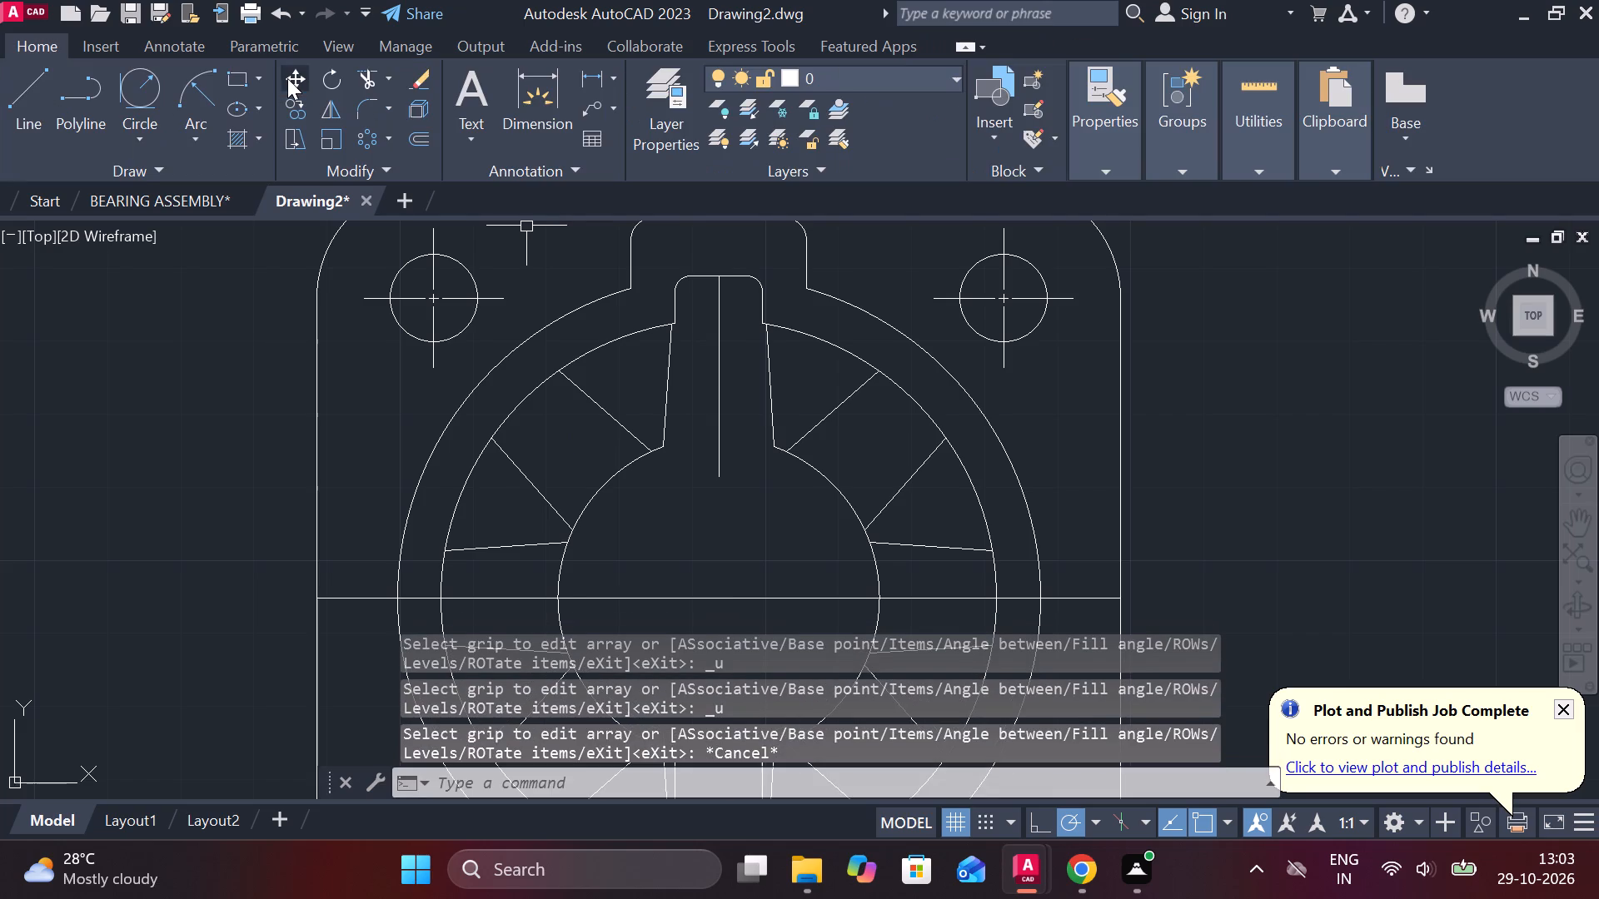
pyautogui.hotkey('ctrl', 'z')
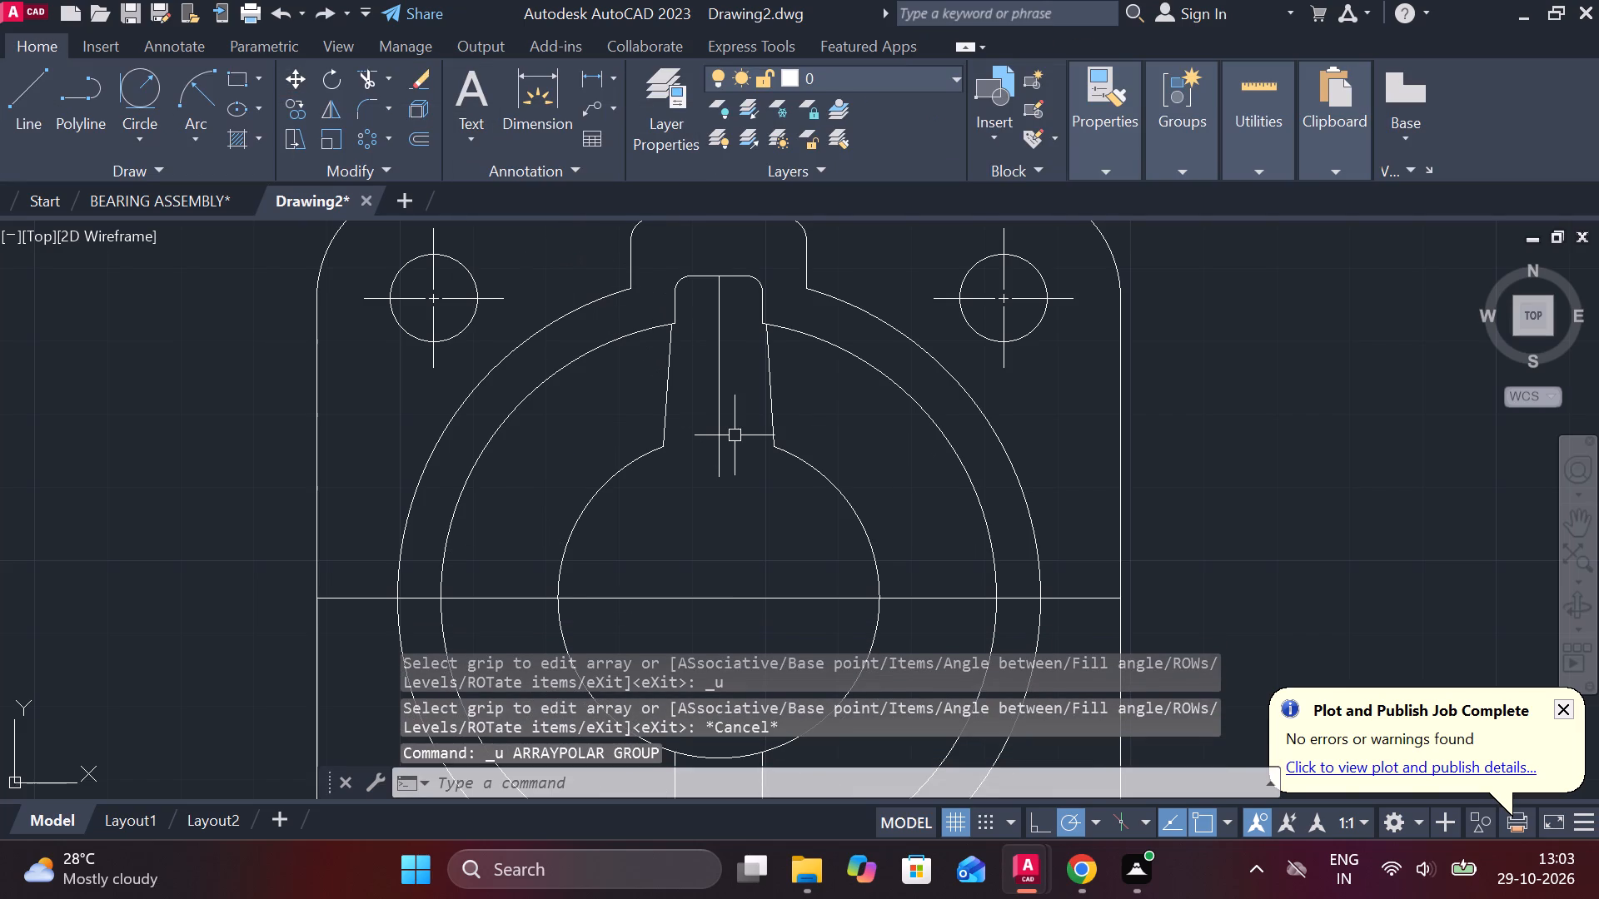
# Extend the inner circle's left arc across the rib to the vertical centre line.
pyautogui.write('EX')
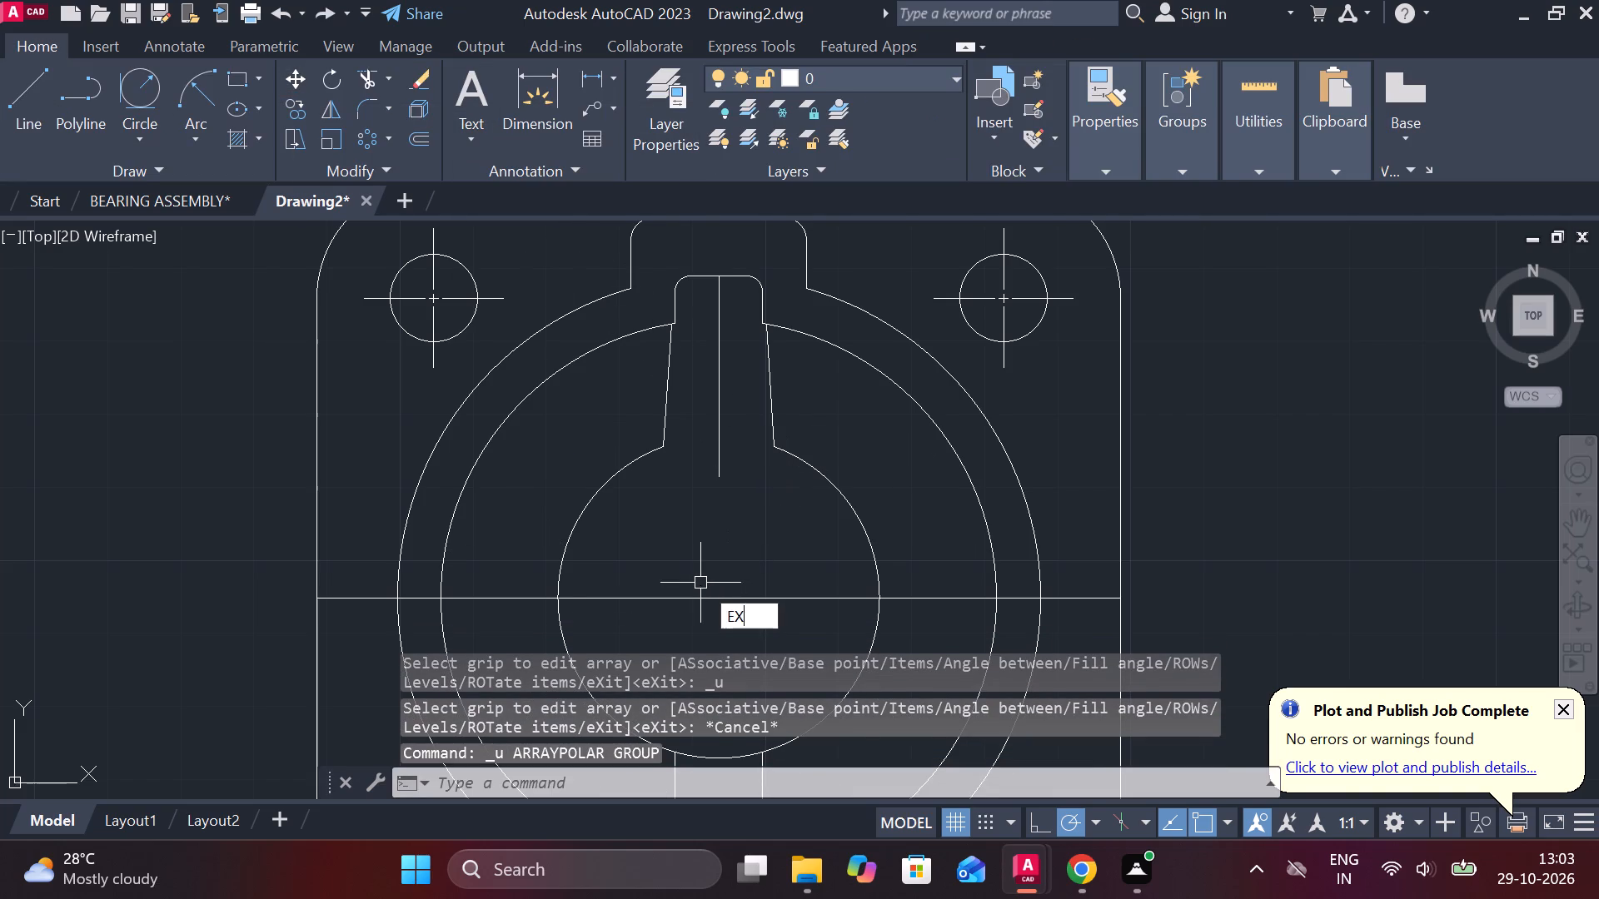
pyautogui.press('space')
pyautogui.click(628, 464)
pyautogui.press('Escape')
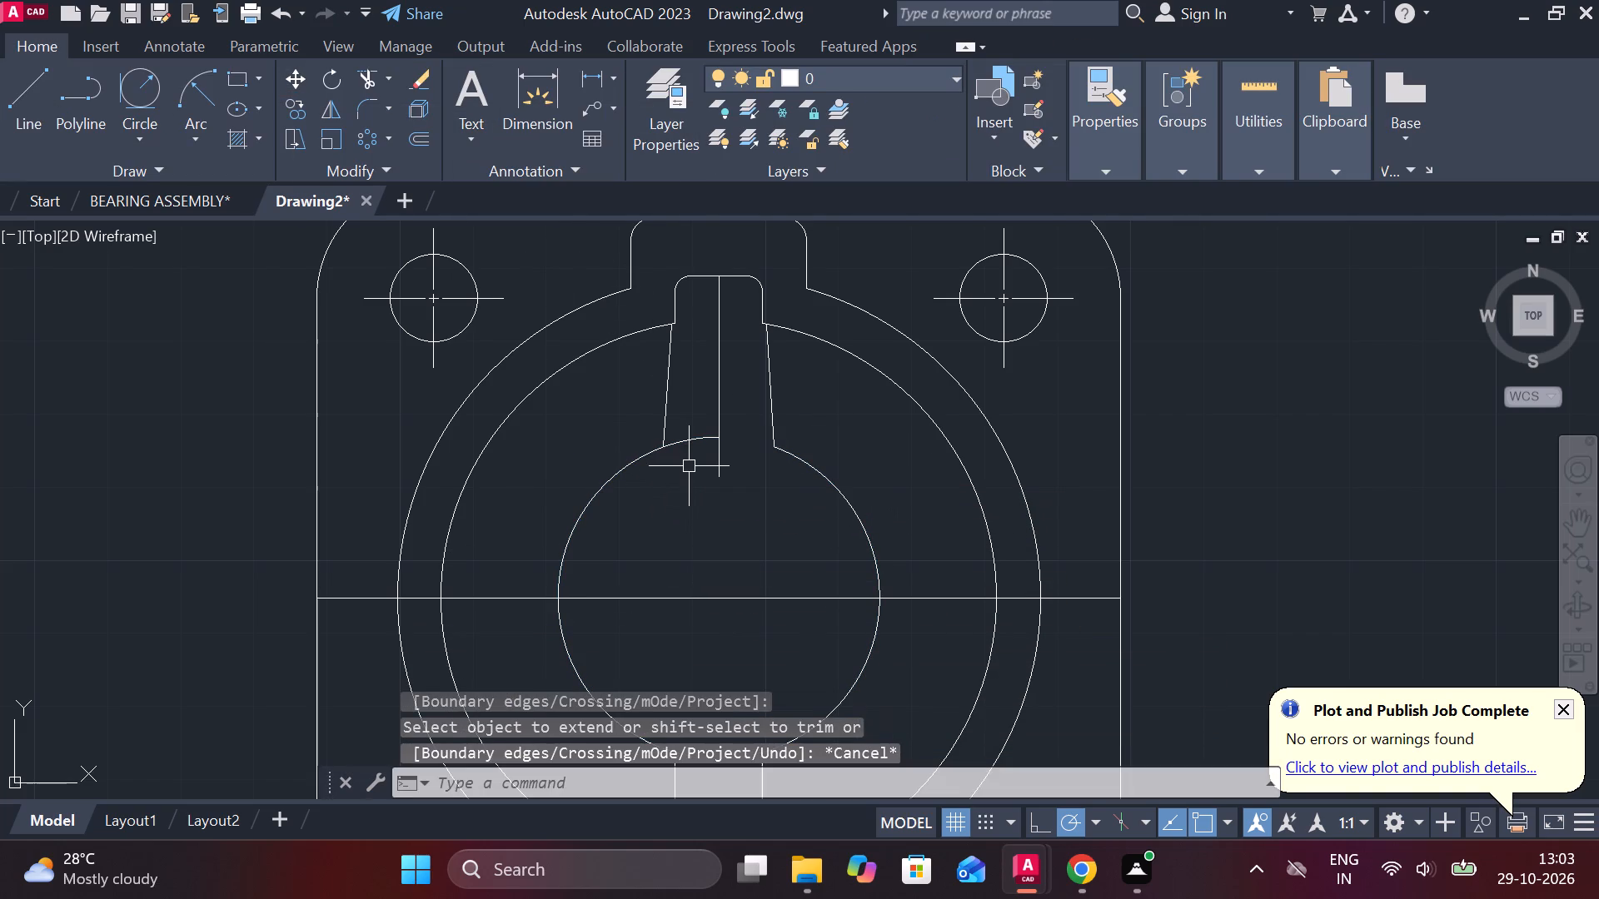
# Draw a horizontal guide line leftward from the inner circle's top on the centre line, undoing a 16-unit try and using length 8.
pyautogui.press('l')
pyautogui.press('Return')
pyautogui.click(727, 440)
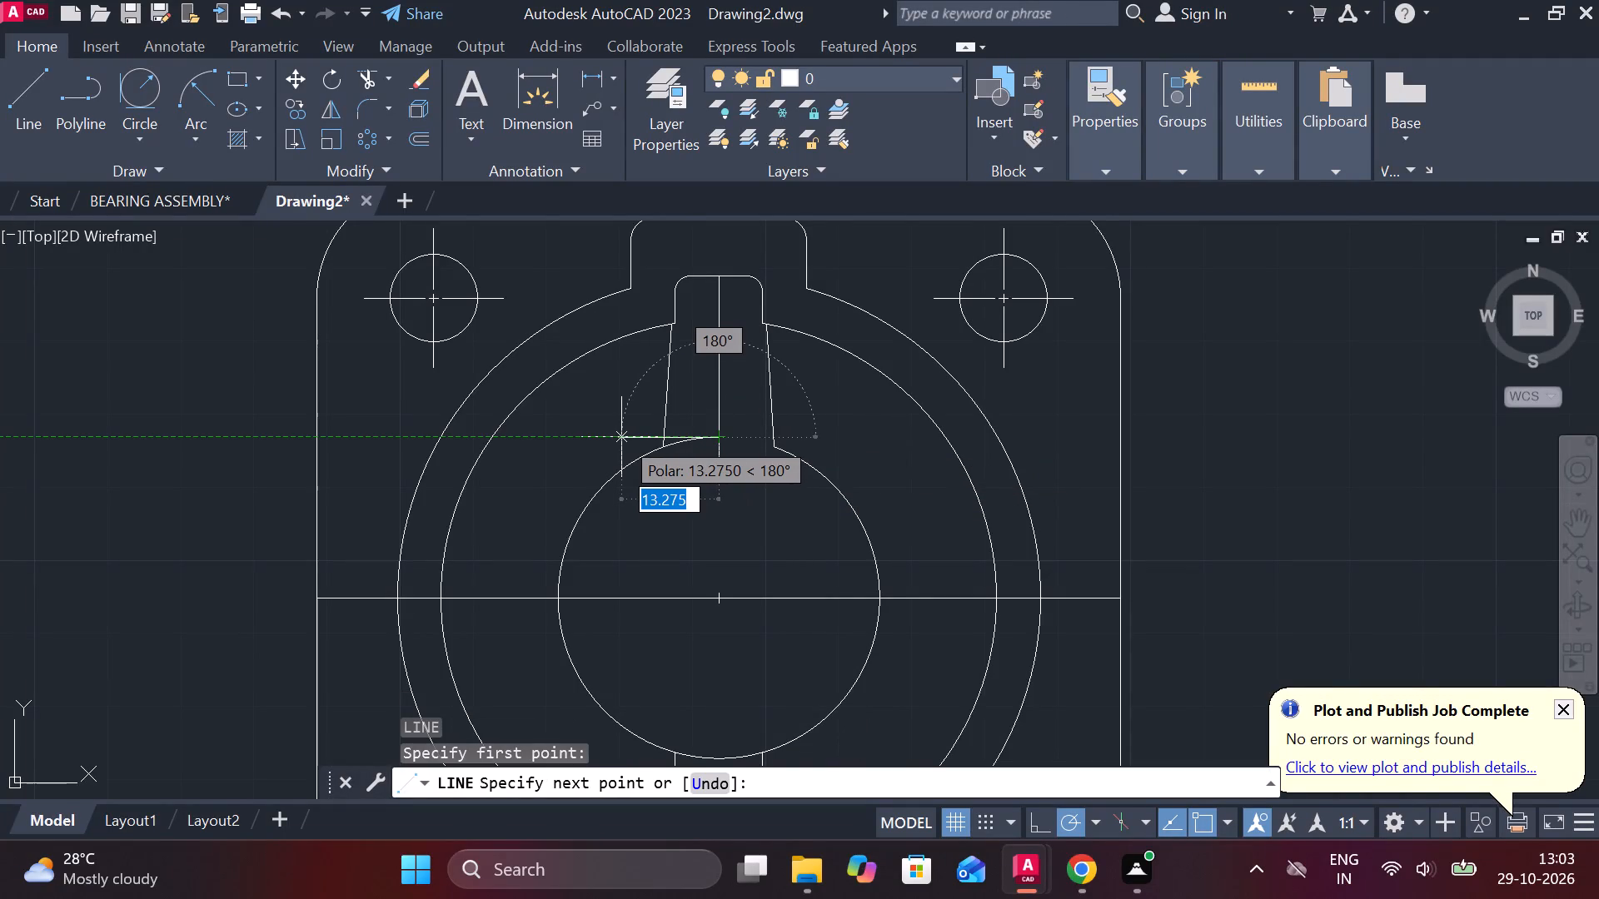
pyautogui.write('16')
pyautogui.press('Return')
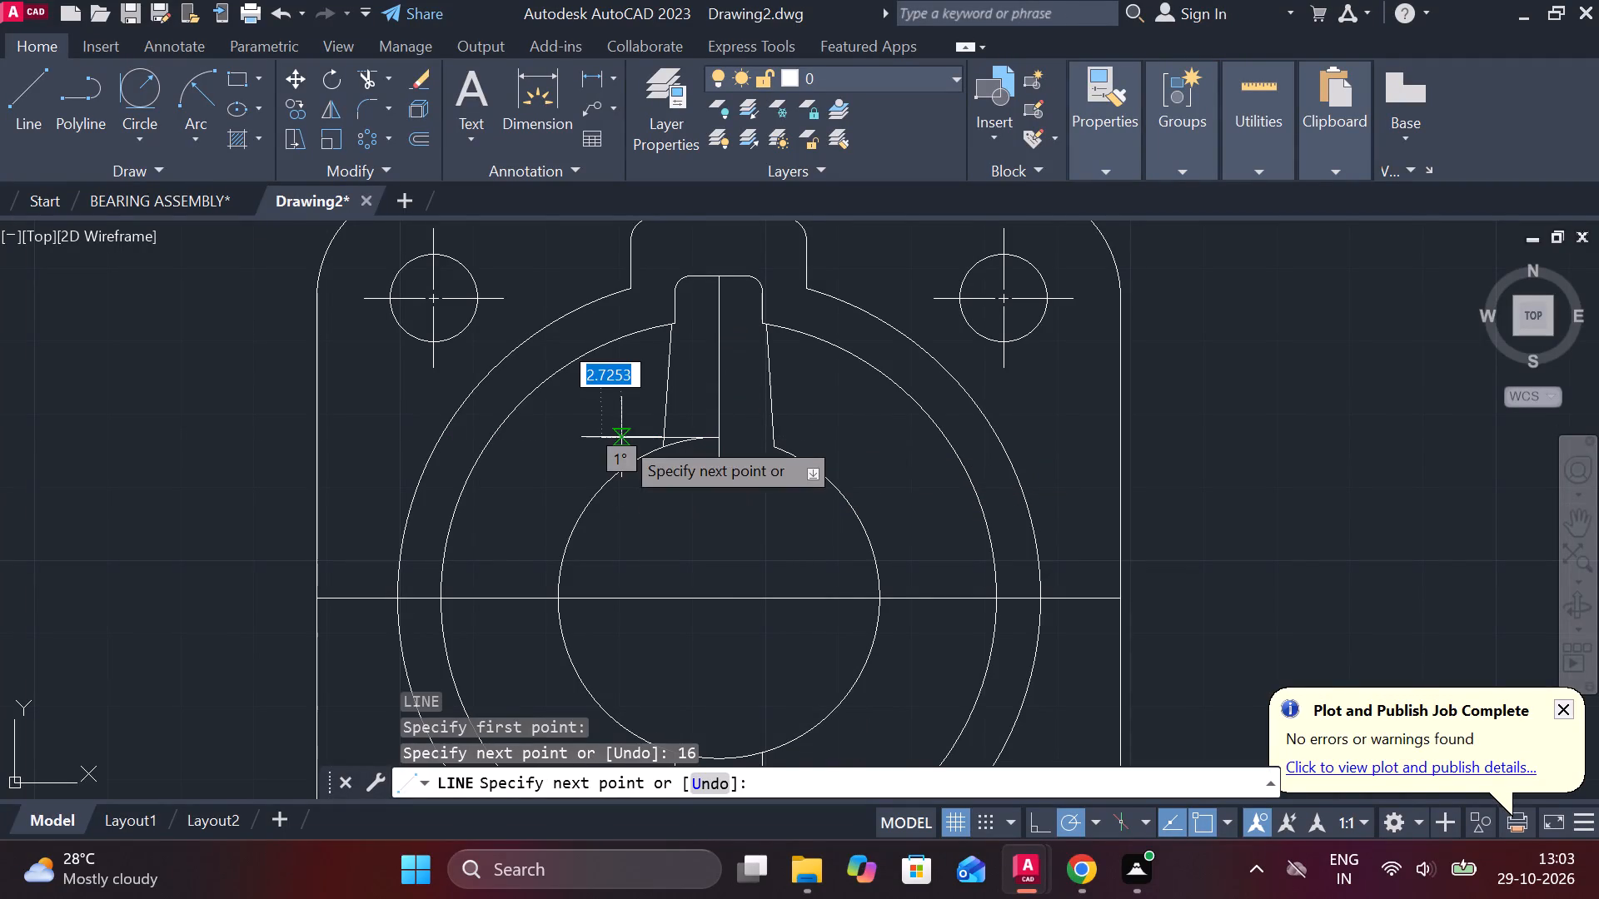
pyautogui.hotkey('ctrl', 'z')
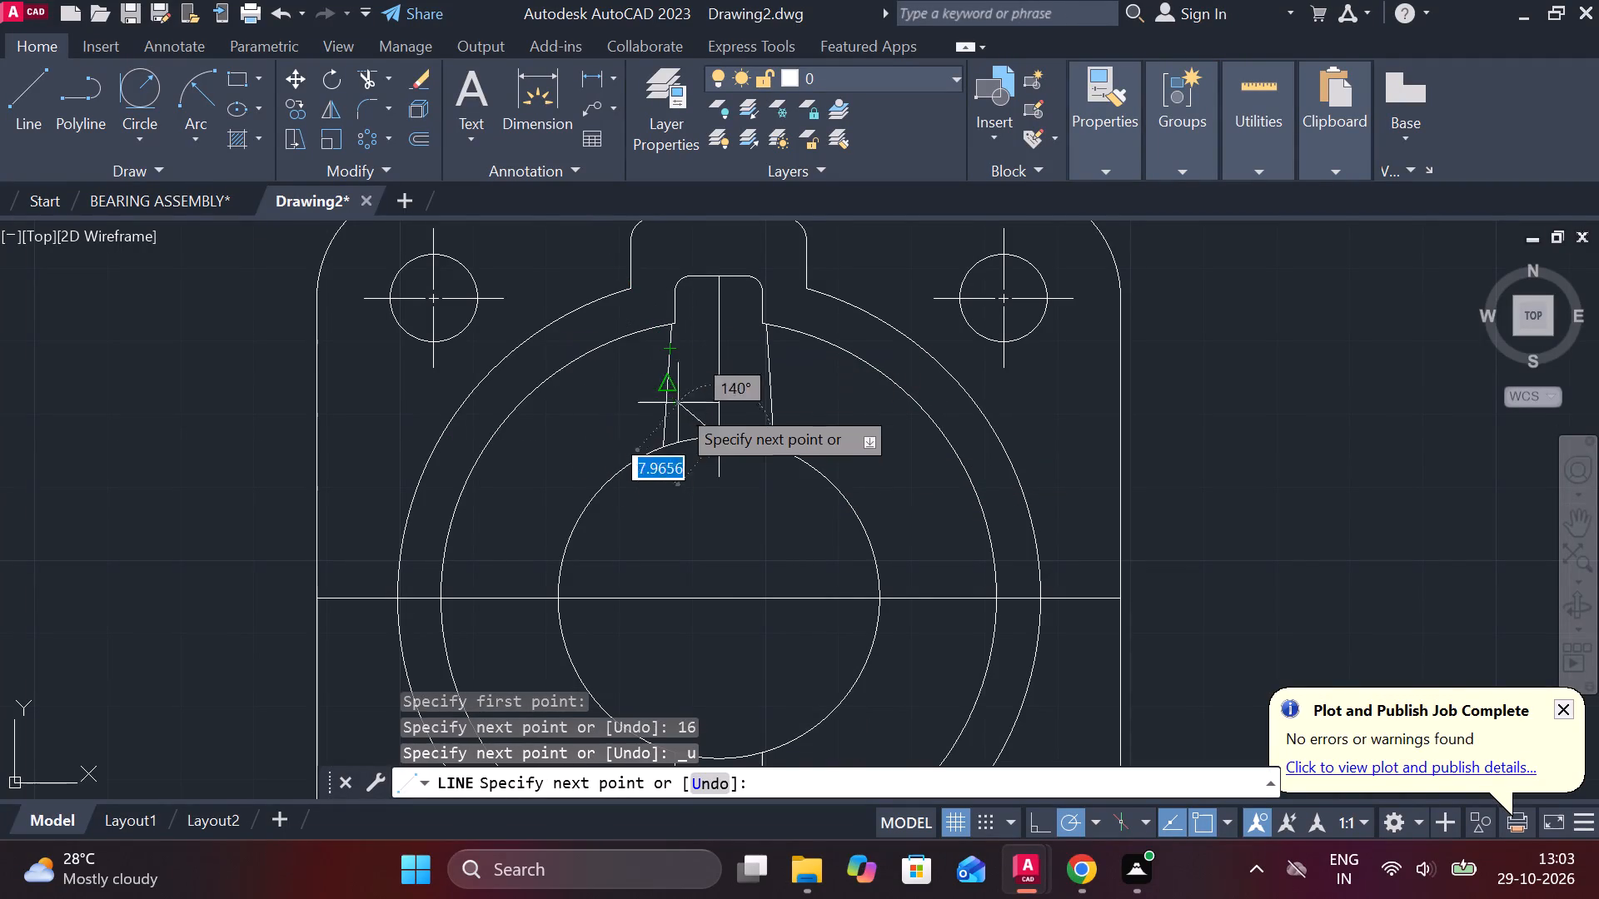
pyautogui.scroll(3, 681, 412)
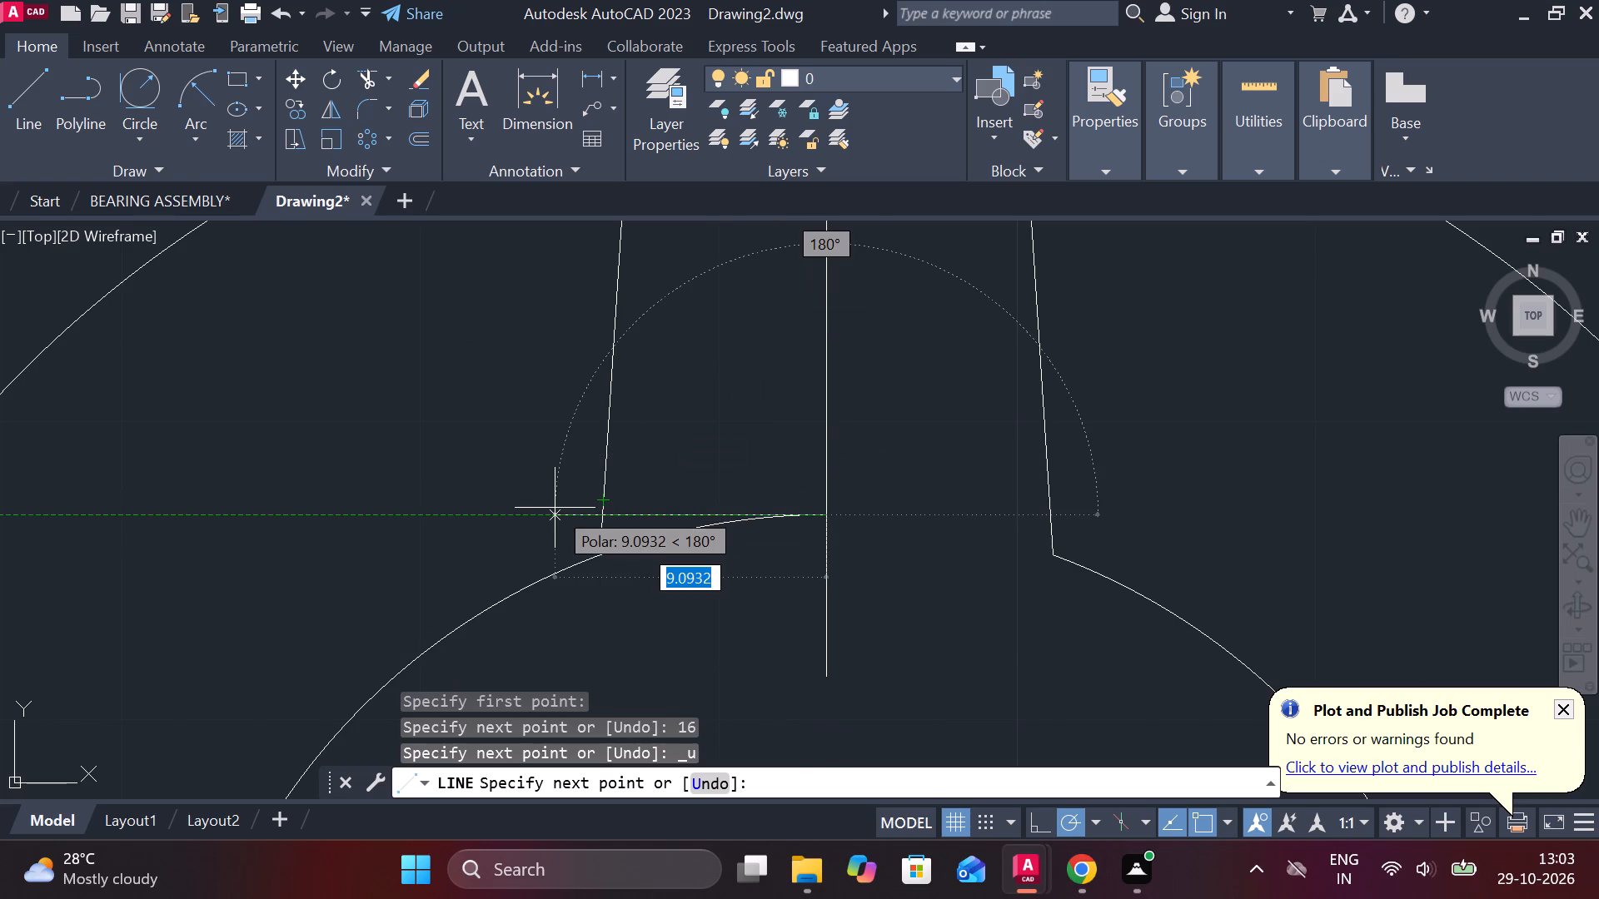
pyautogui.press('8')
pyautogui.press('Return')
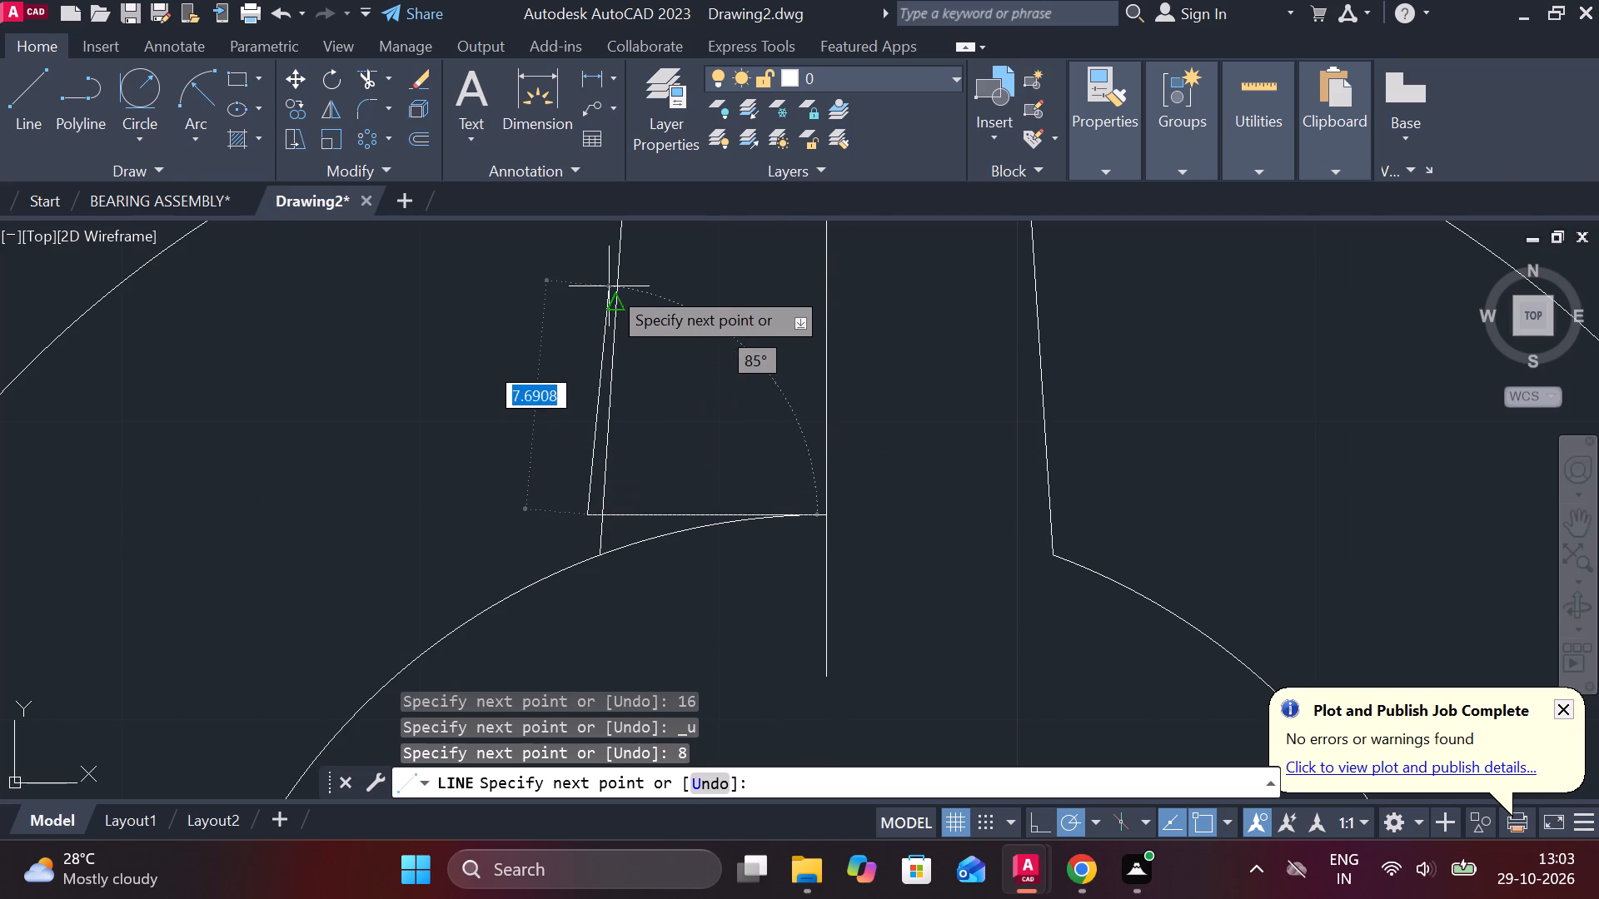
# Continue with a slanted line from the guide line's free end to the upper end of the left rib side.
pyautogui.moveTo(636, 312); pyautogui.dragTo(640, 572, button='middle')
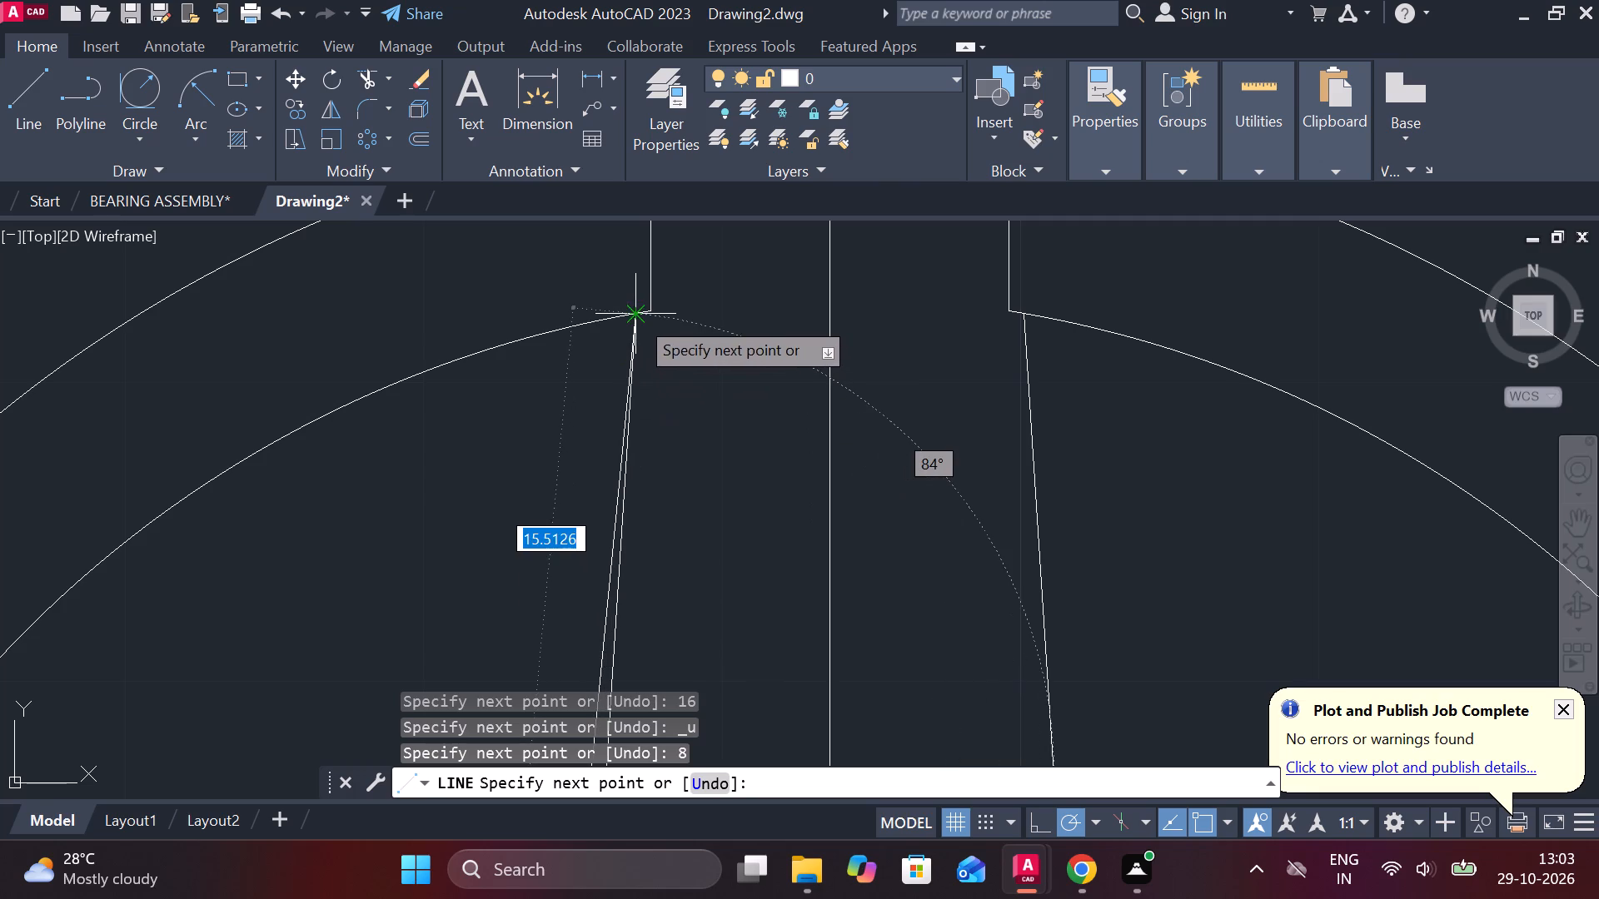
pyautogui.click(636, 316)
pyautogui.scroll(-1, 699, 401)
pyautogui.press('Escape')
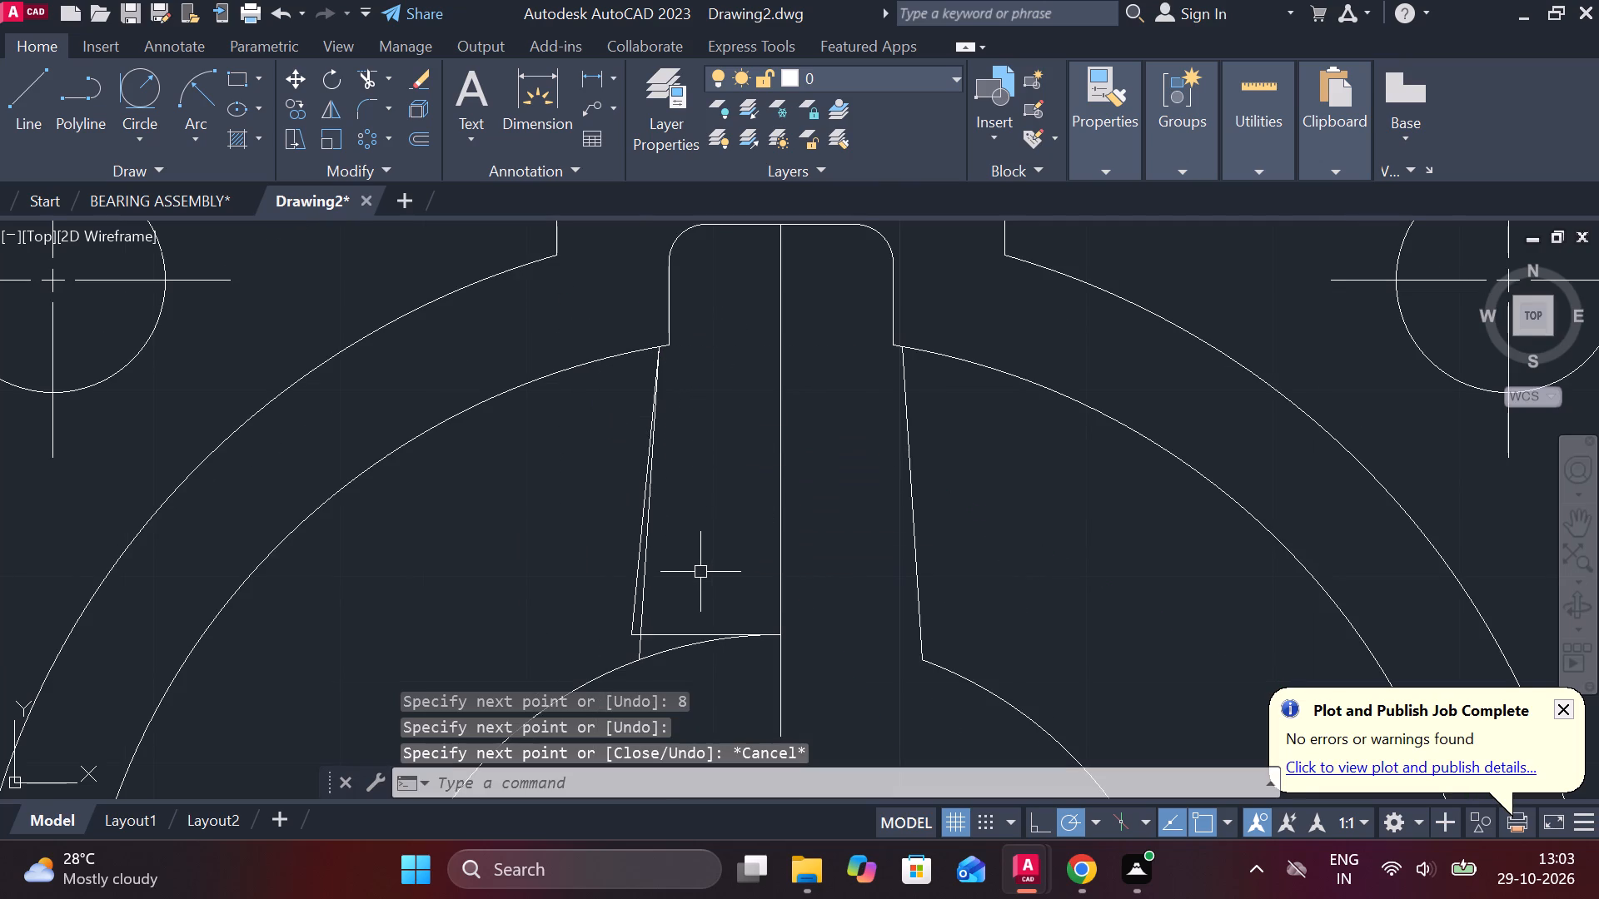
# Trim away the old slanted left rib side, both below and above the horizontal guide line.
pyautogui.write('TR')
pyautogui.press('space')
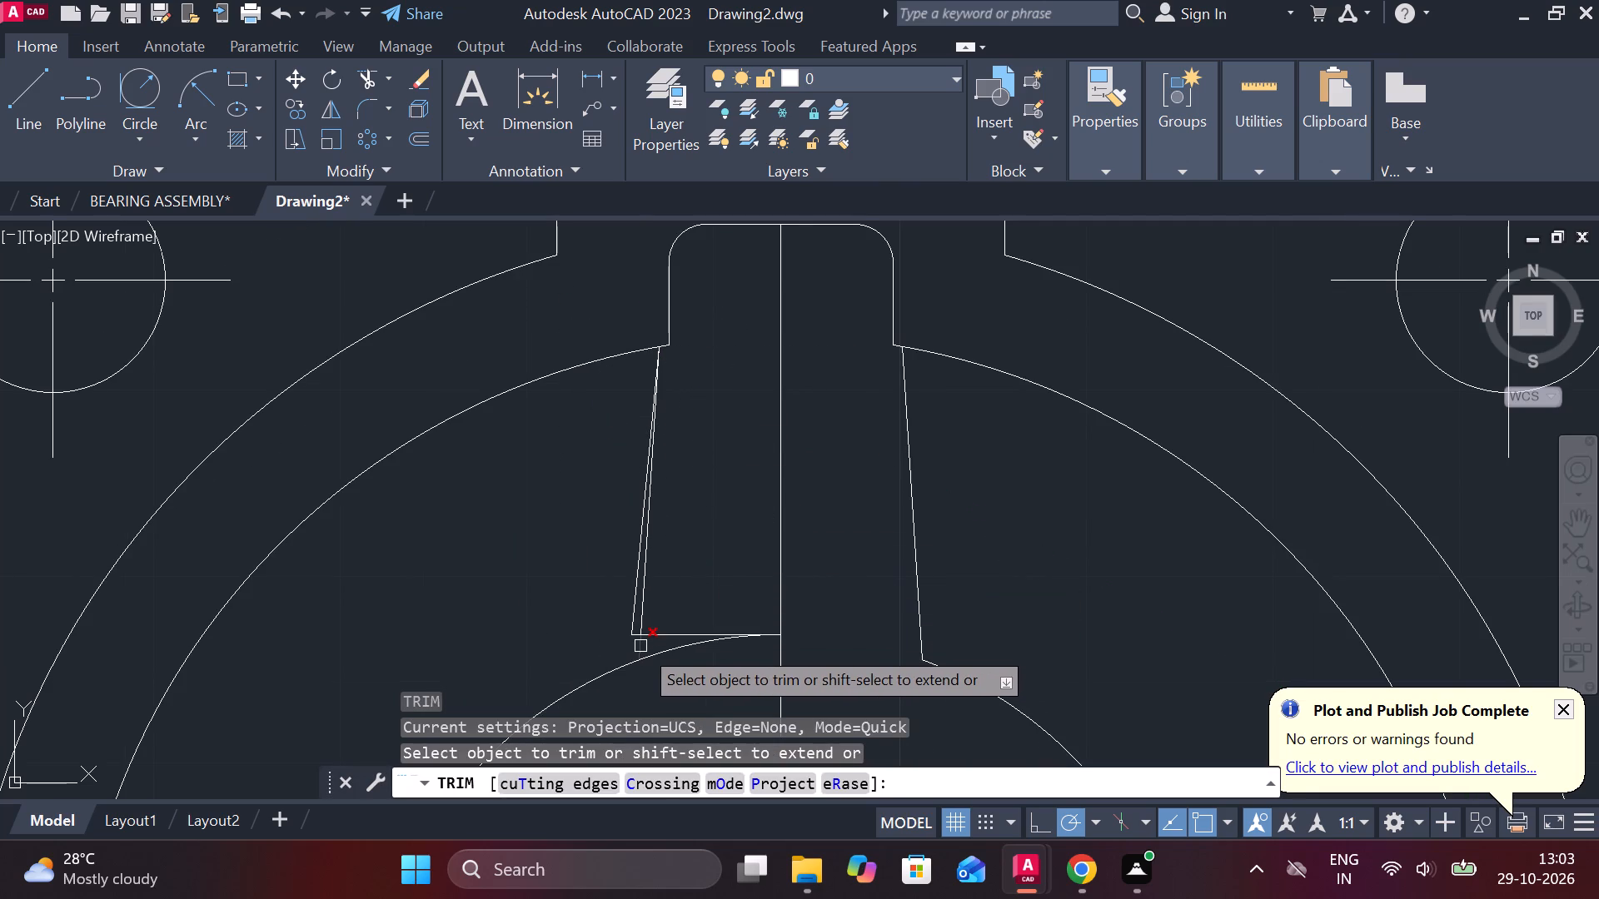
pyautogui.click(640, 646)
pyautogui.click(641, 622)
pyautogui.moveTo(662, 604); pyautogui.dragTo(661, 507, button='middle')
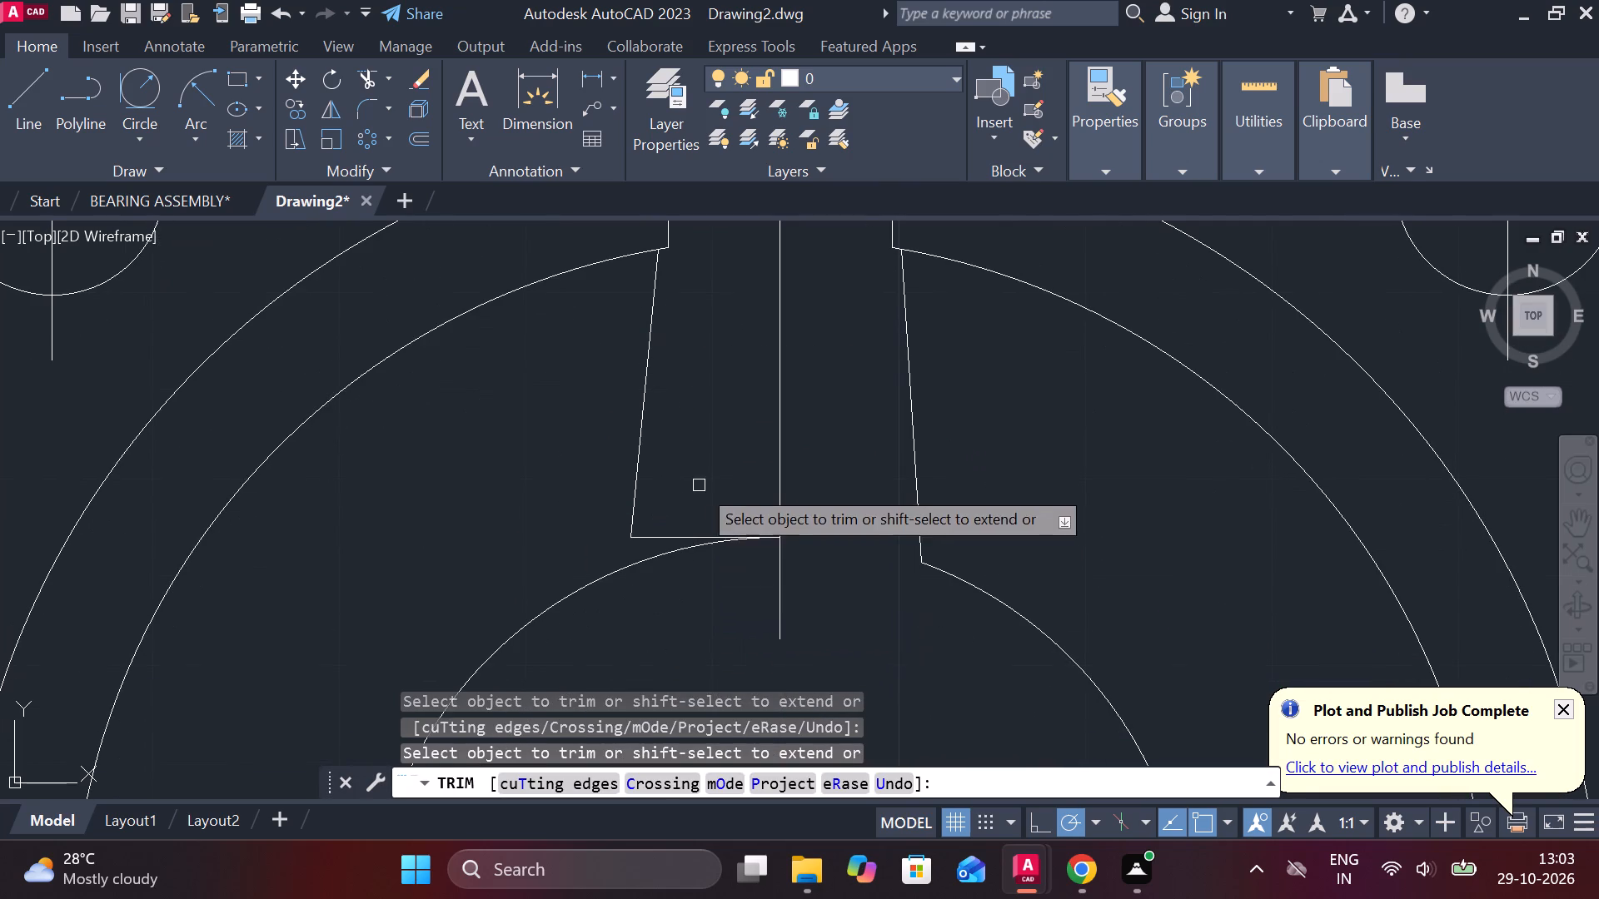
pyautogui.press('Escape')
# Extend the new slanted left rib side down to the inner circle.
pyautogui.write('EX')
pyautogui.press('space')
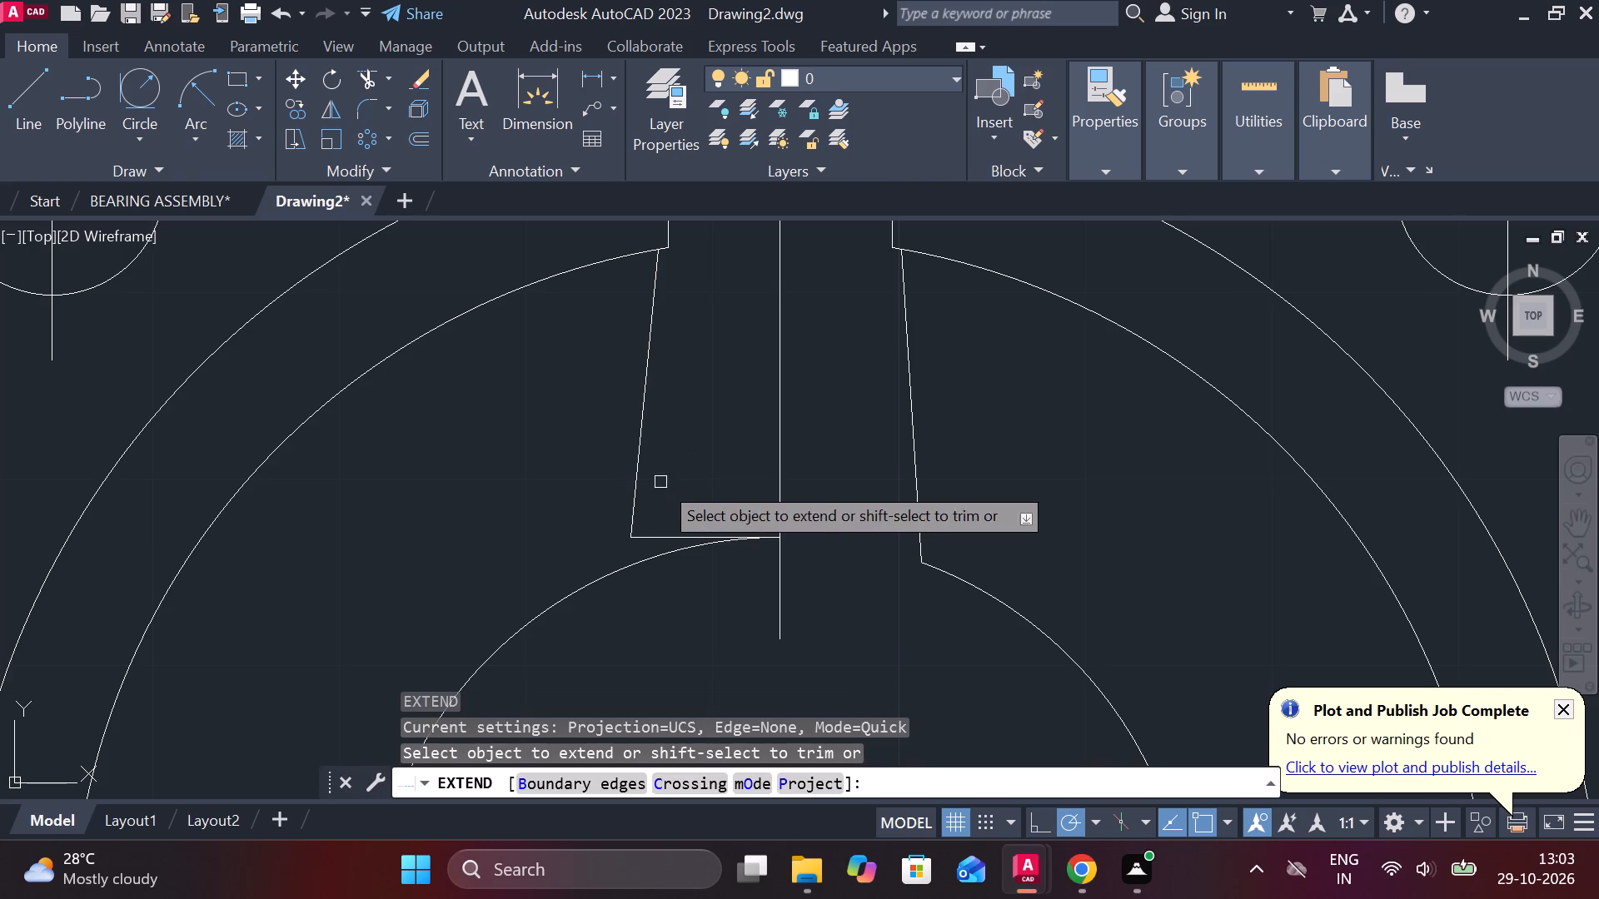
pyautogui.click(632, 493)
pyautogui.press('Escape')
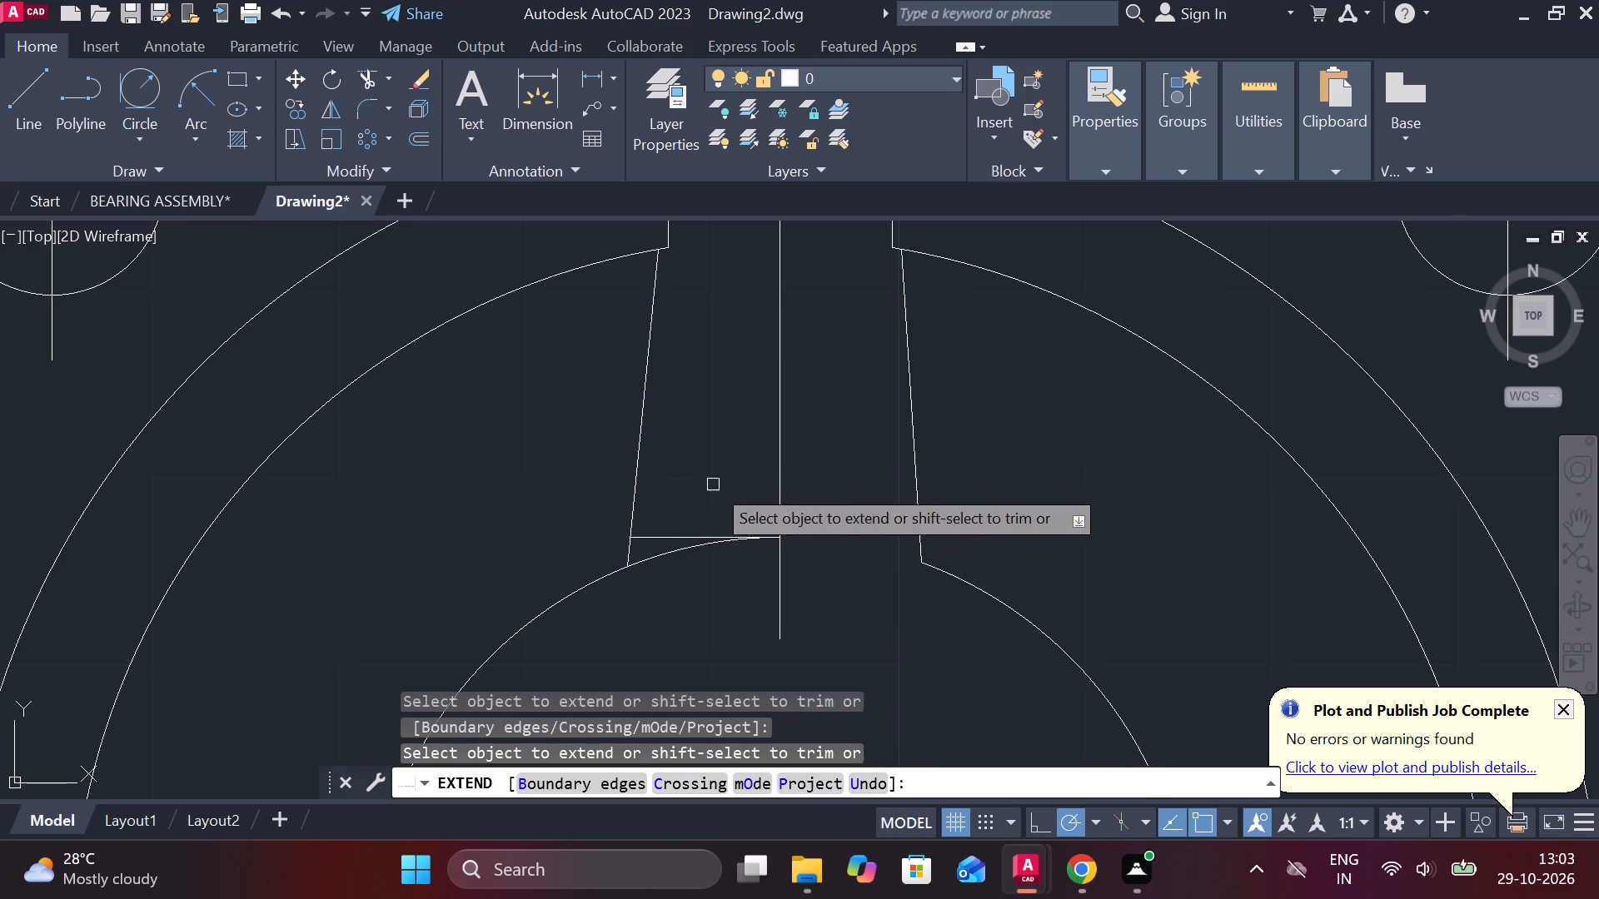
# Erase the horizontal guide line at the bottom of the rib.
pyautogui.click(684, 539)
pyautogui.write('E')
pyautogui.press('space')
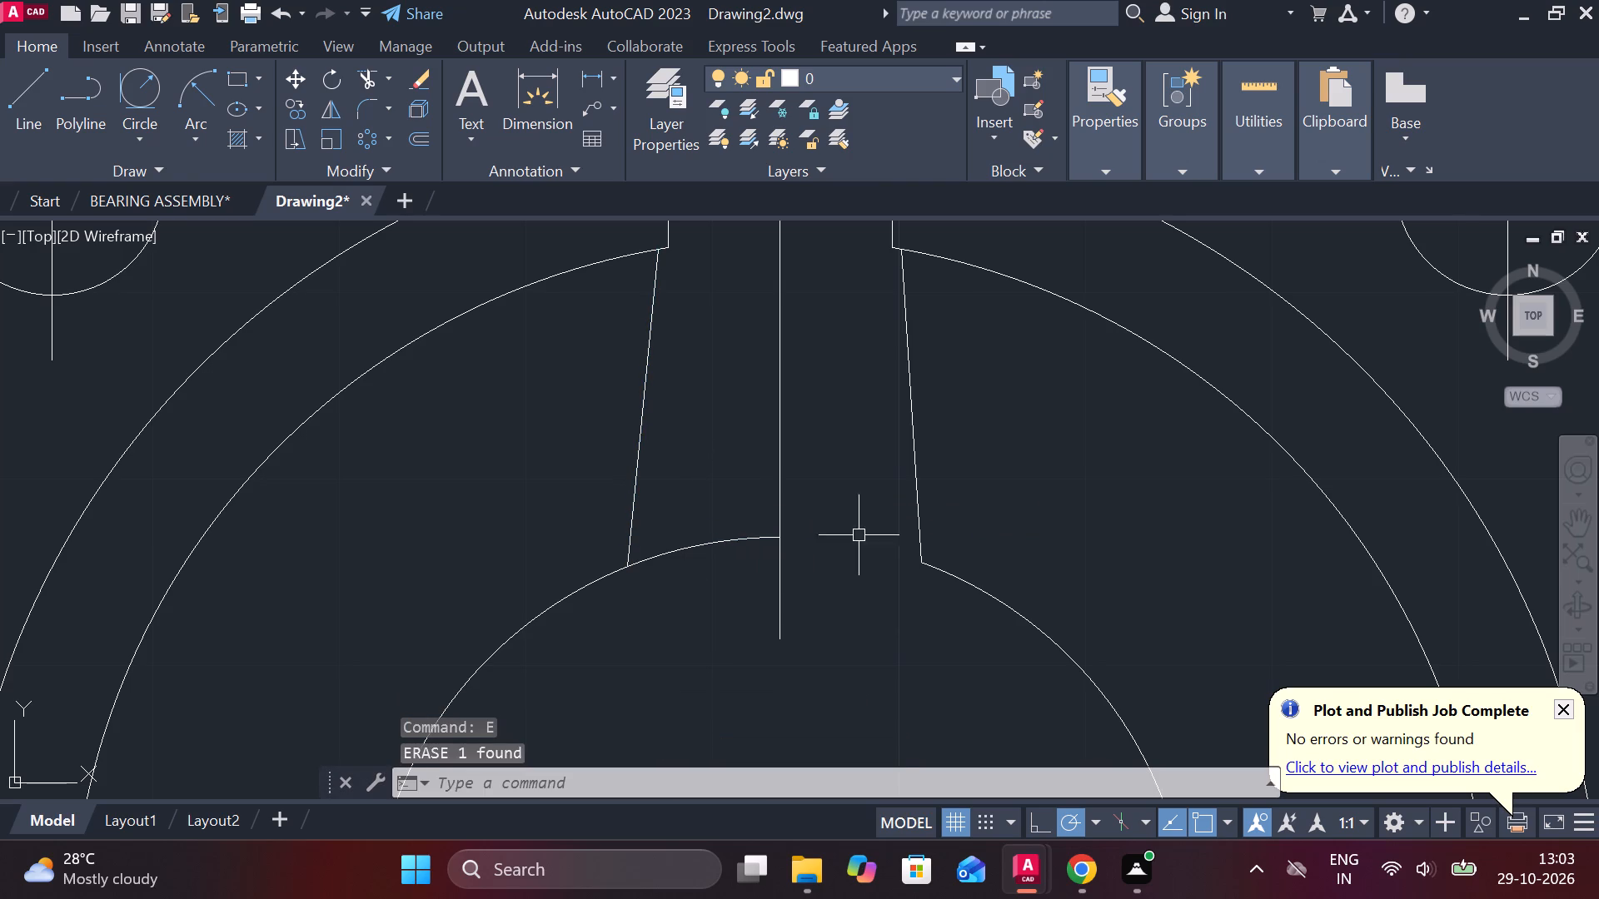
# Erase the slanted right rib side between the middle and inner circles.
pyautogui.click(914, 484)
pyautogui.write('E')
pyautogui.press('space')
# Mirror the slanted left rib side about the vertical centre line, keeping the original.
pyautogui.click(642, 444)
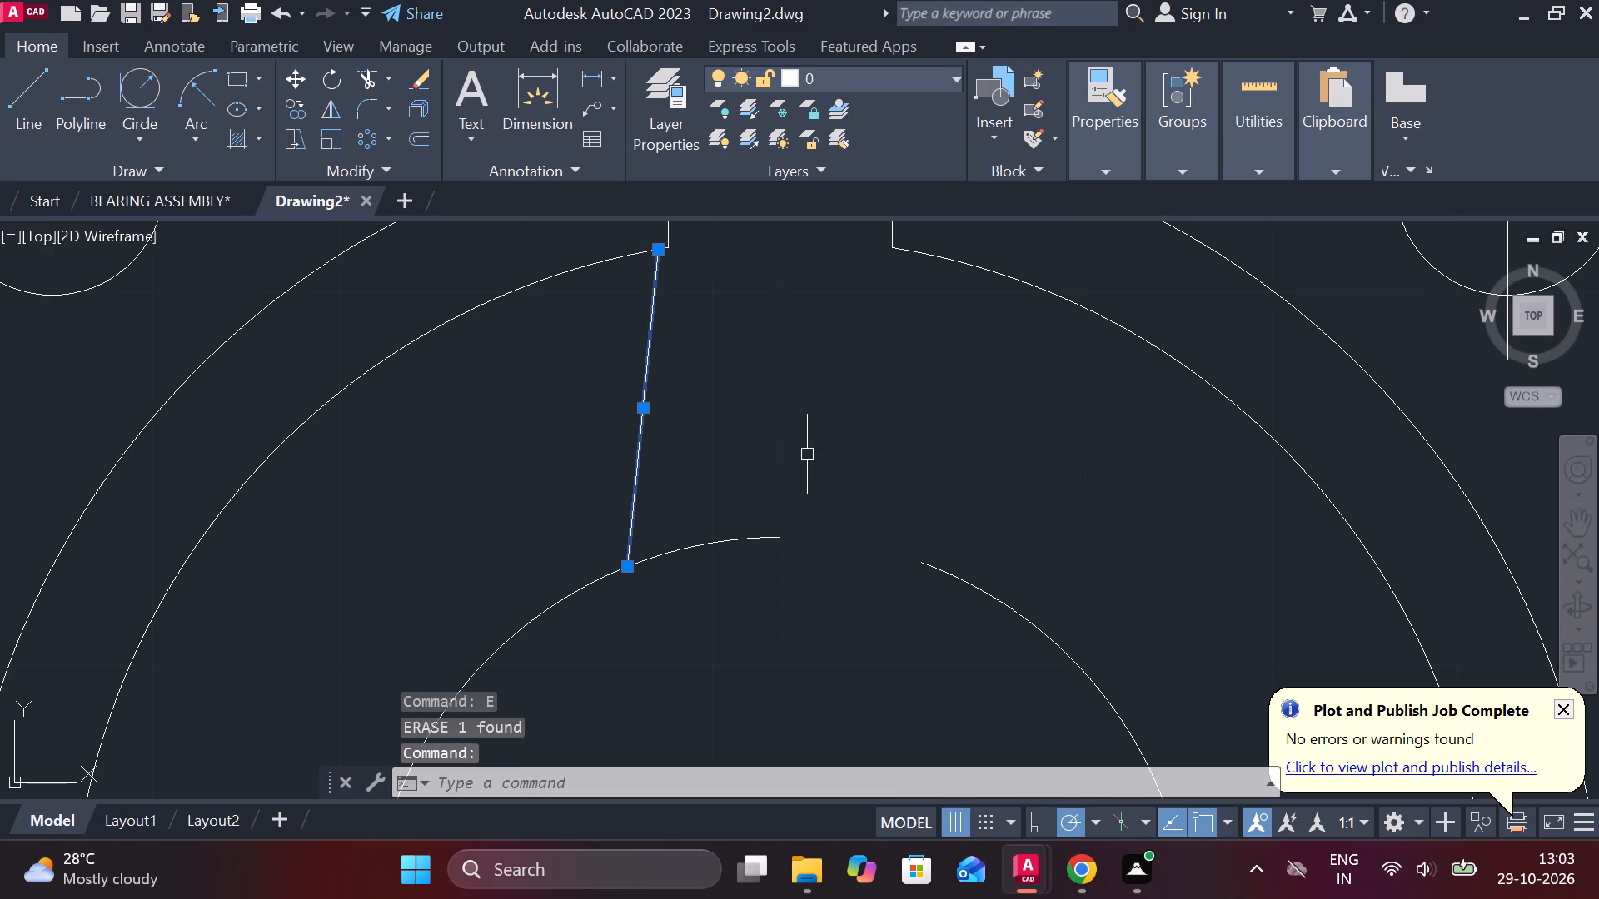
pyautogui.write('MI')
pyautogui.press('Return')
pyautogui.click(785, 535)
pyautogui.moveTo(819, 435); pyautogui.dragTo(820, 606, button='middle')
pyautogui.click(775, 299)
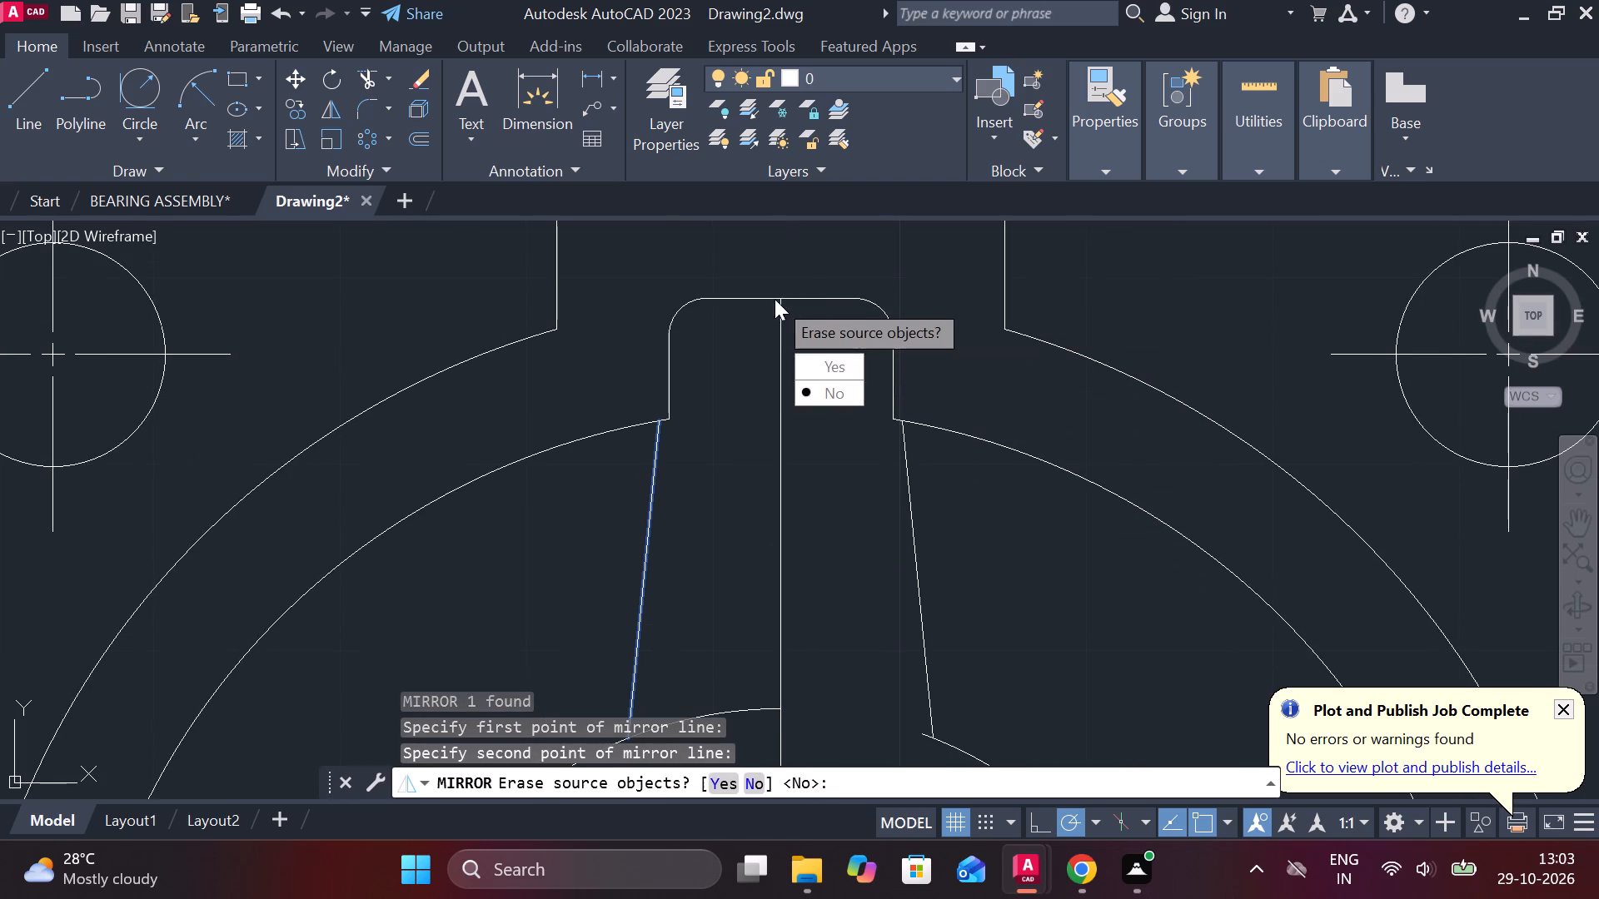
pyautogui.moveTo(844, 383); pyautogui.dragTo(775, 299)
# Trim away the inner circle's arc between the two slanted sides of the upper rib, including the short stub at the right side.
pyautogui.moveTo(959, 517); pyautogui.dragTo(906, 354, button='middle')
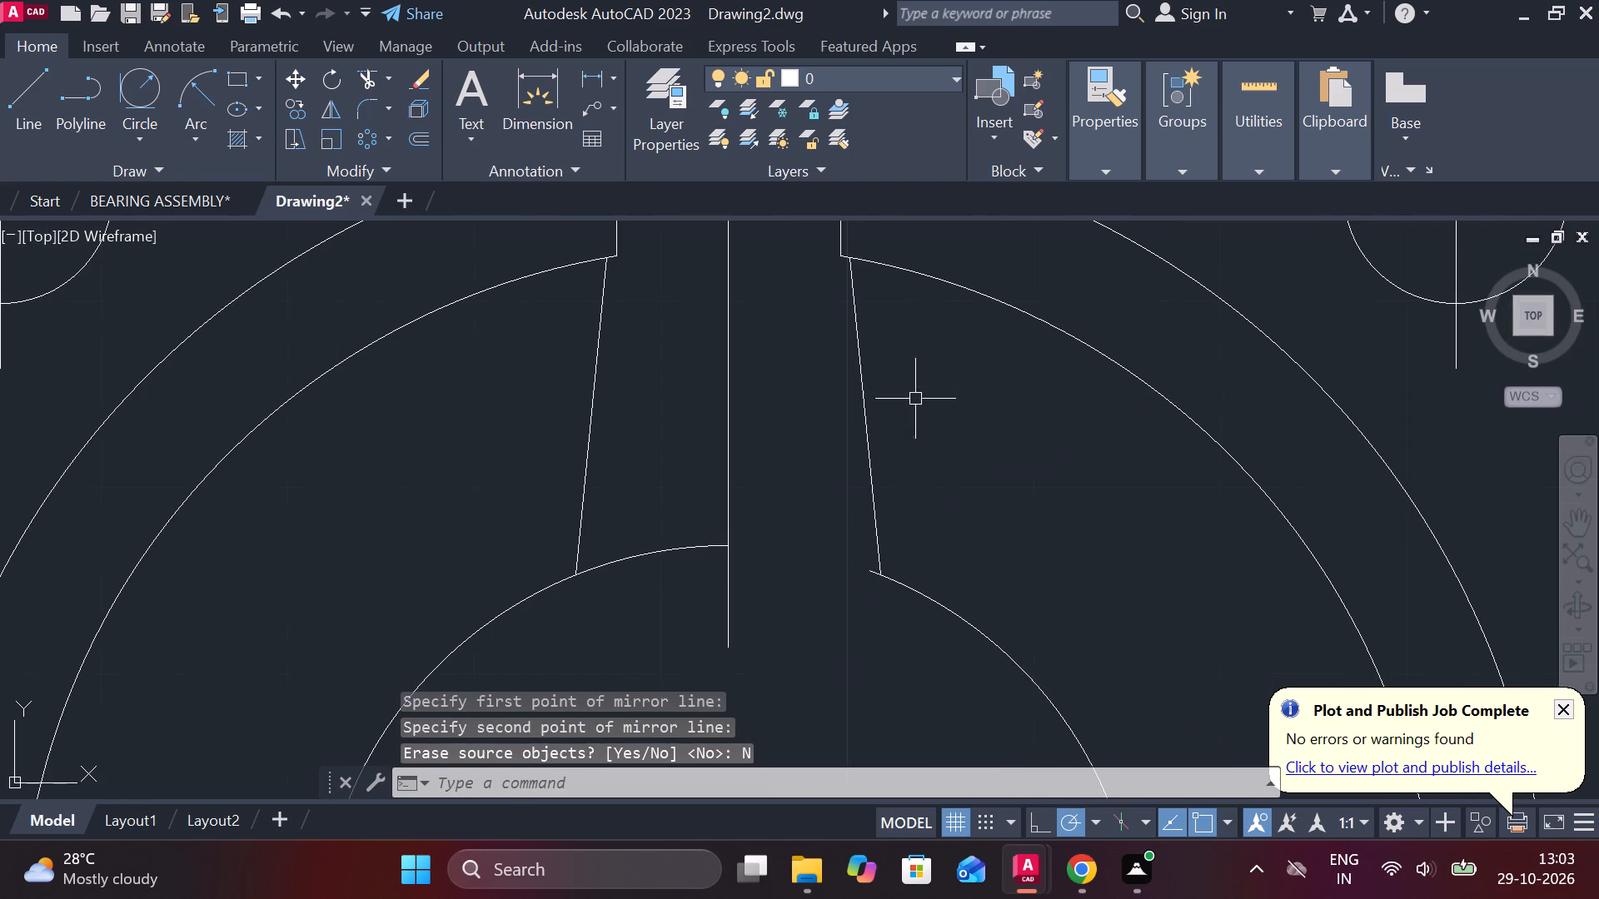
pyautogui.write('TR')
pyautogui.press('space')
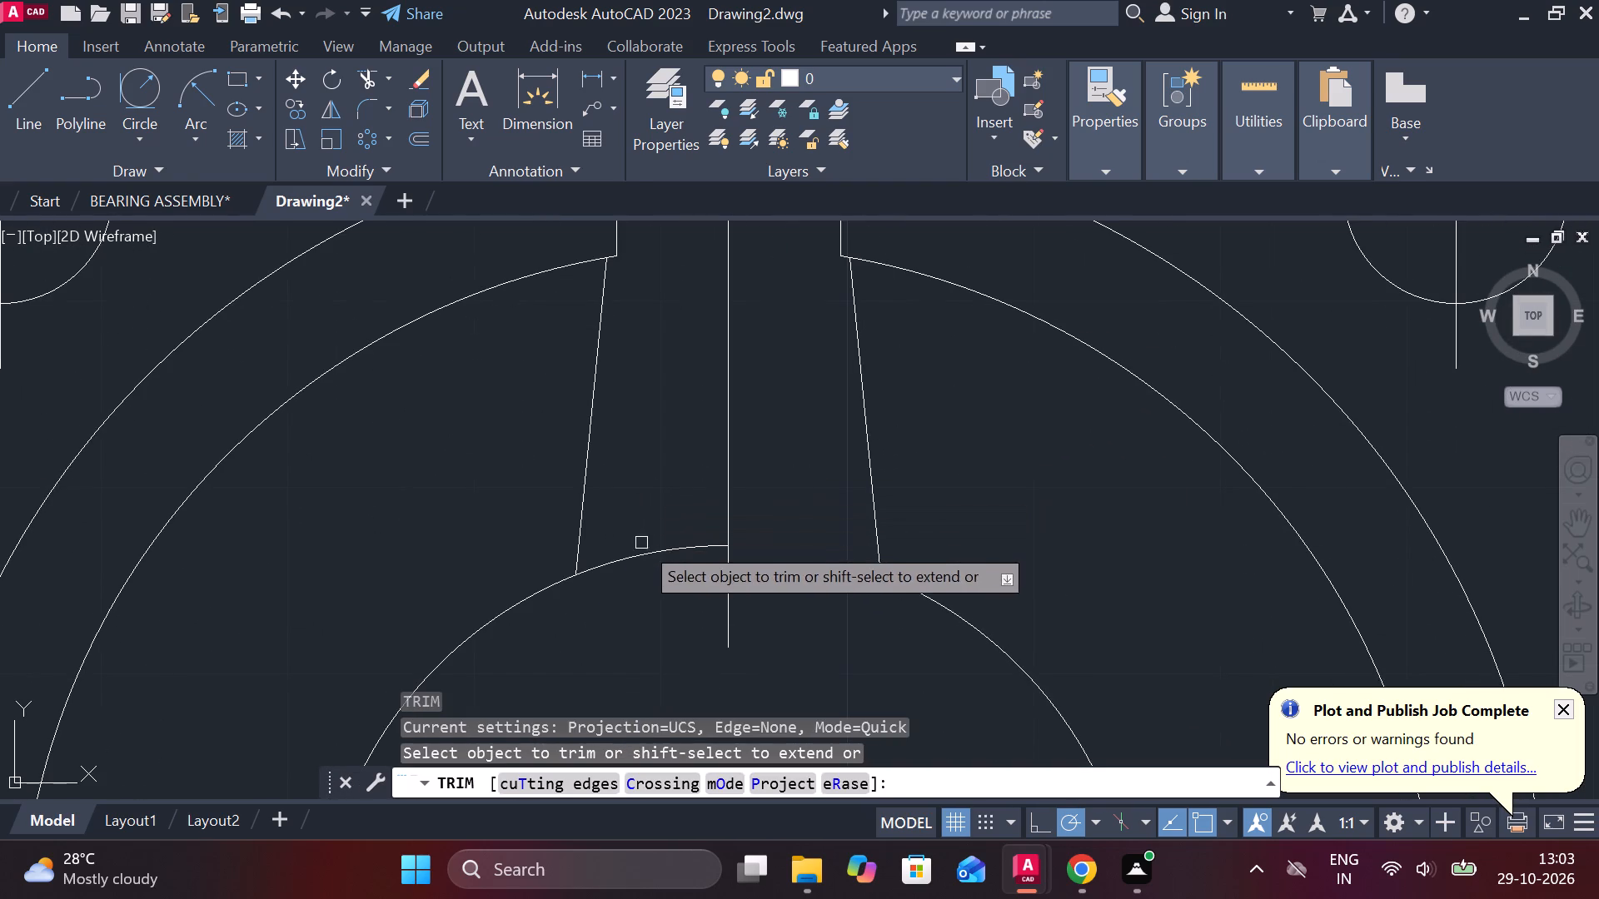
pyautogui.click(632, 551)
pyautogui.click(874, 574)
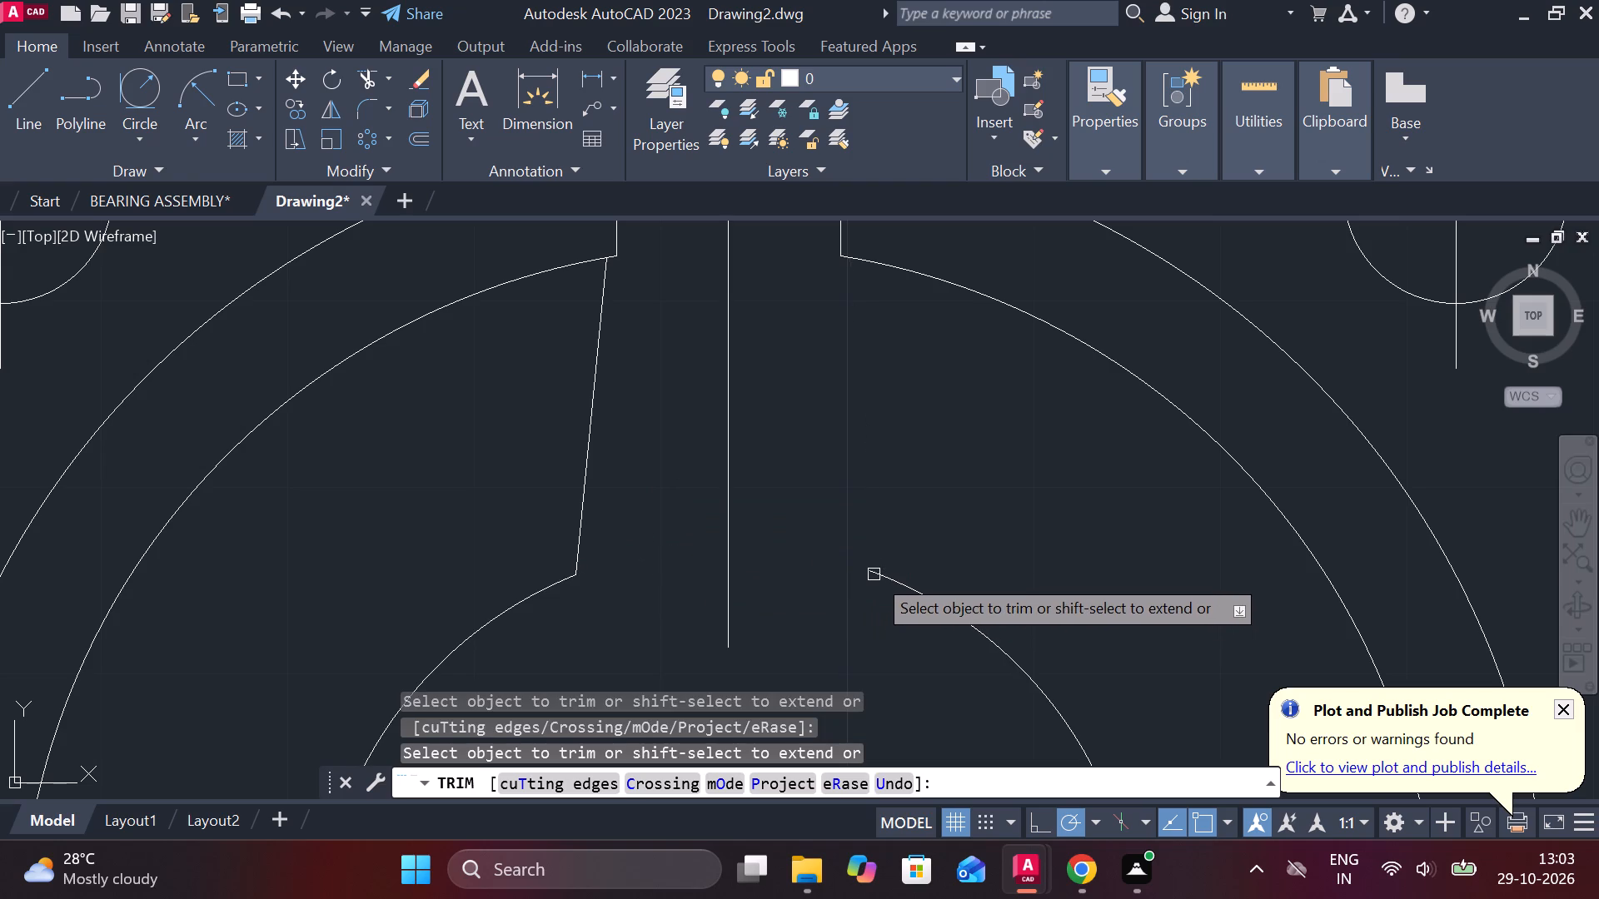
pyautogui.hotkey('ctrl', 'z')
pyautogui.click(874, 574)
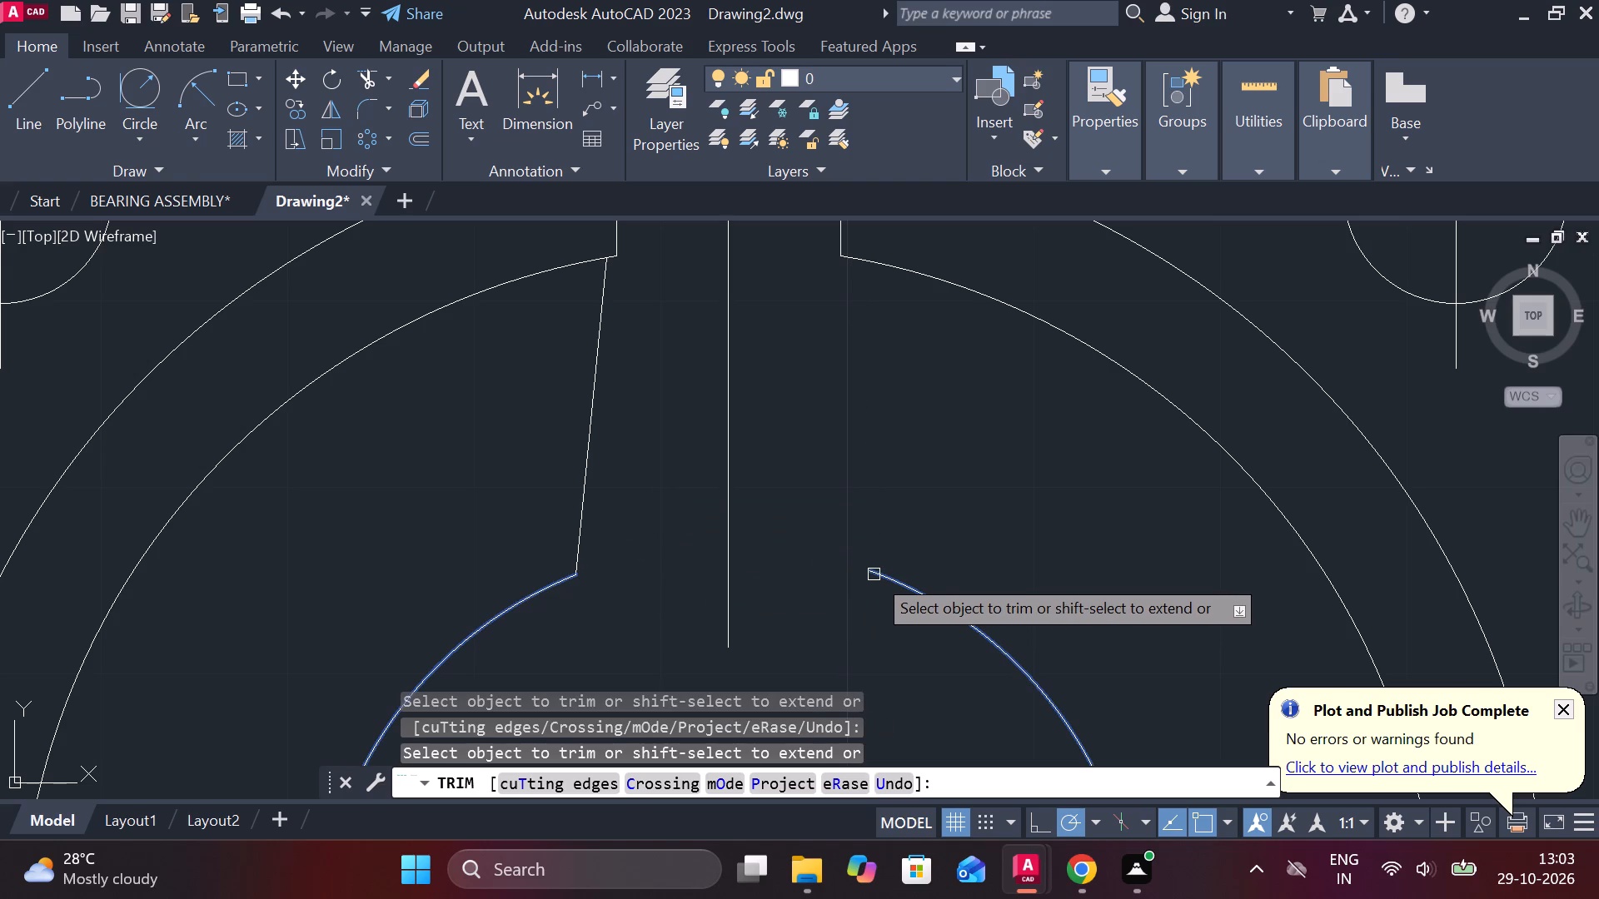
pyautogui.hotkey('ctrl', 'z')
pyautogui.scroll(2, 865, 574)
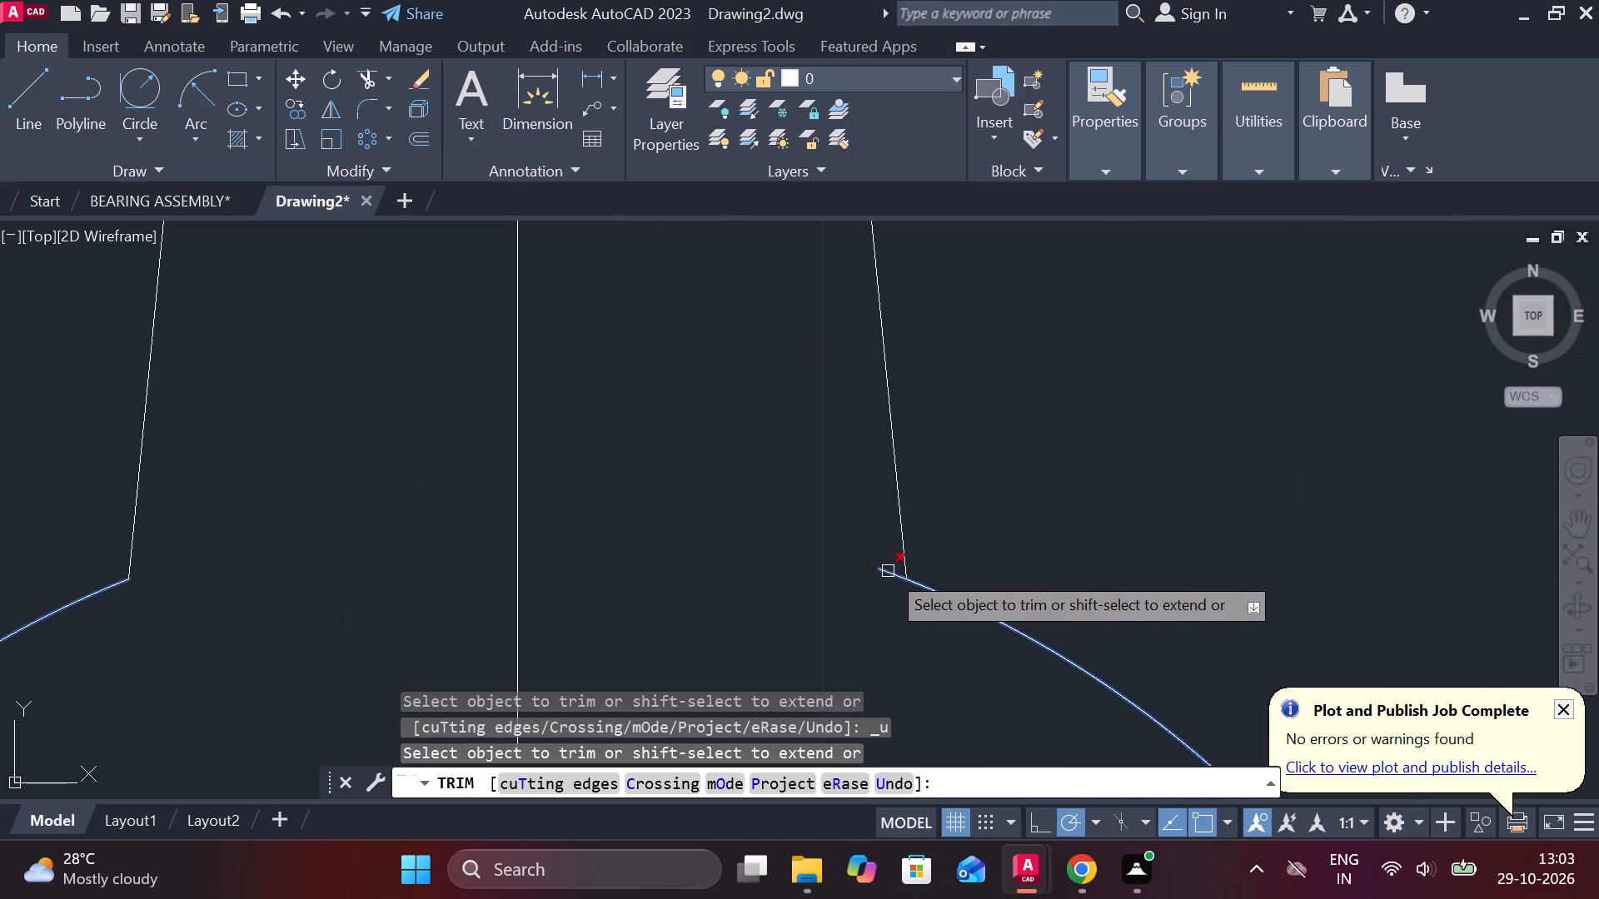
pyautogui.click(888, 571)
pyautogui.scroll(-3, 948, 494)
pyautogui.press('Escape')
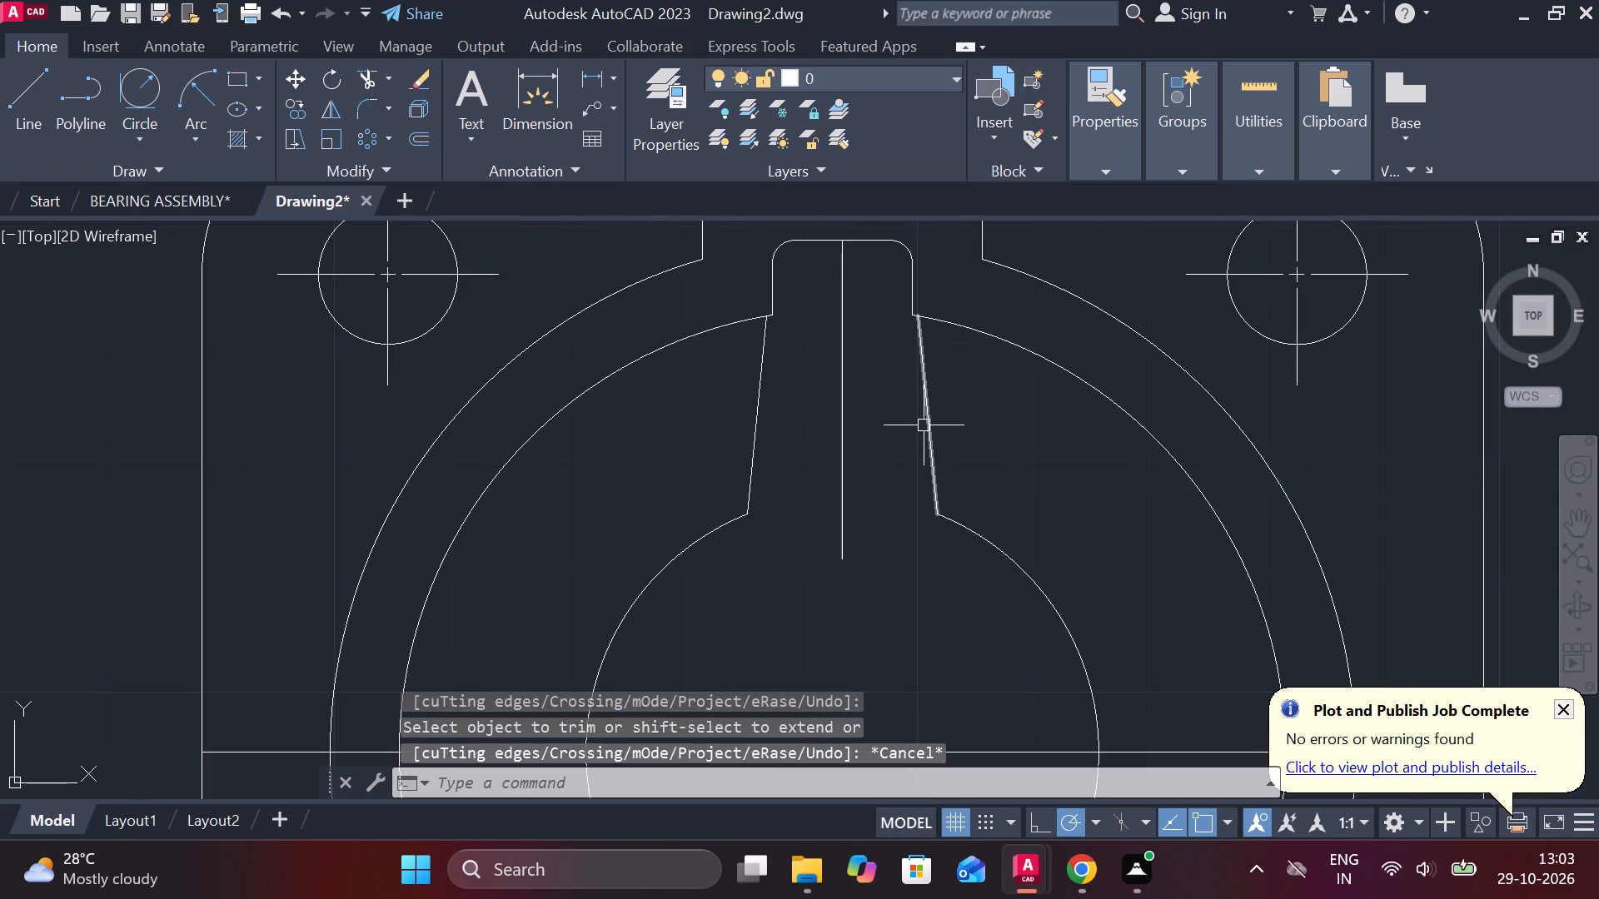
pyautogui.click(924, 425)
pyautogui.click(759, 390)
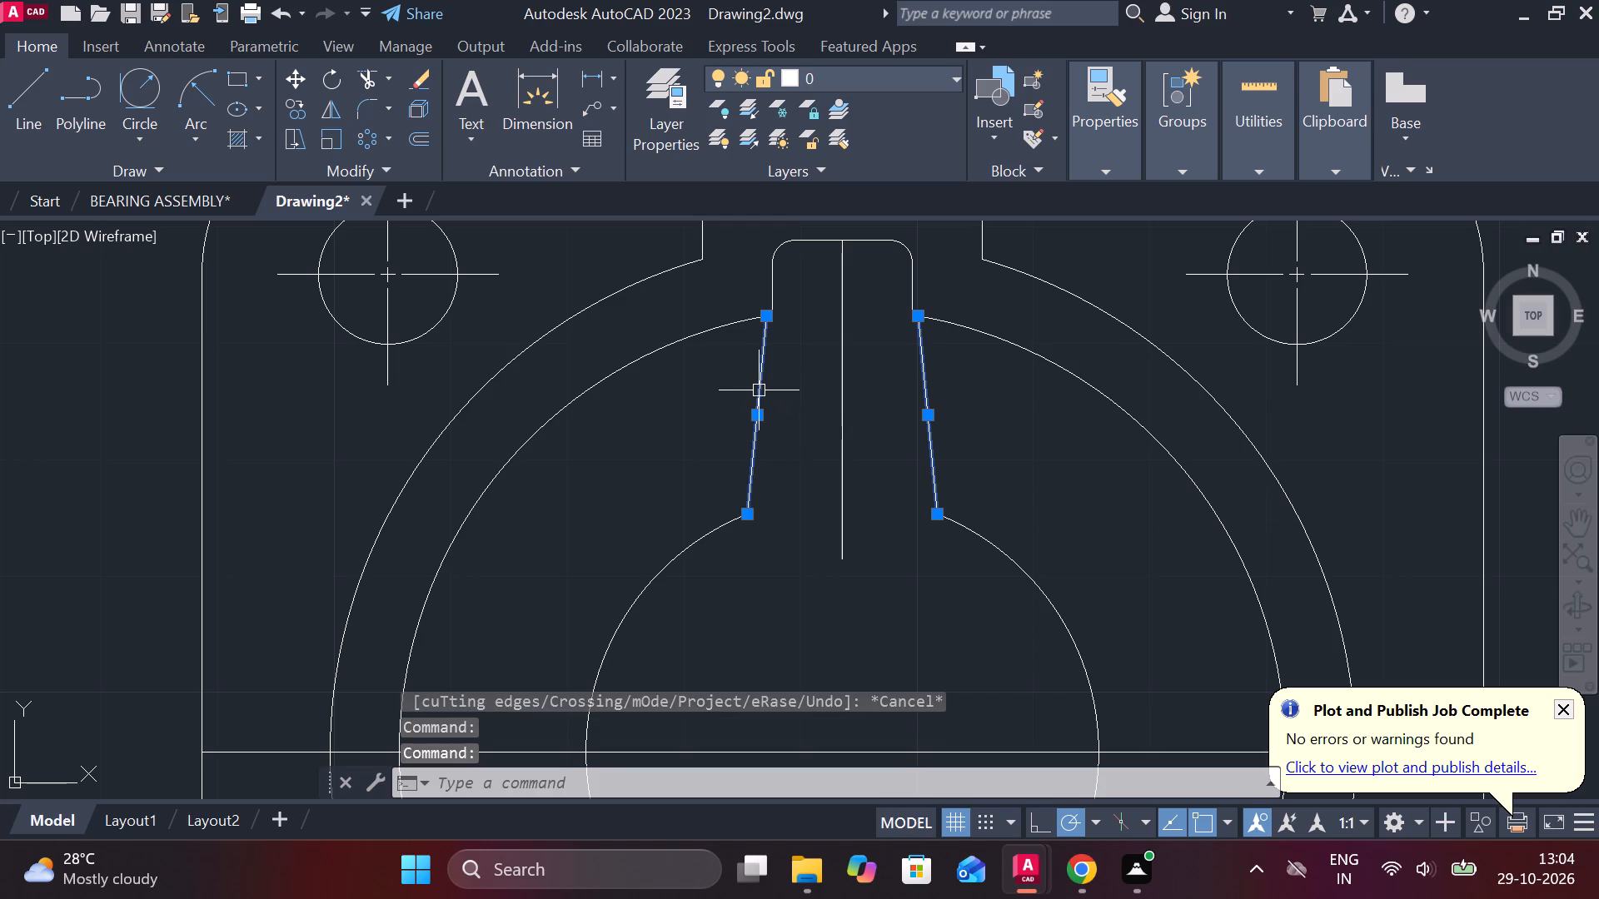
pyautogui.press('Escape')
# Measure the horizontal distance between the top ends of the two slanted rib sides.
pyautogui.click(592, 80)
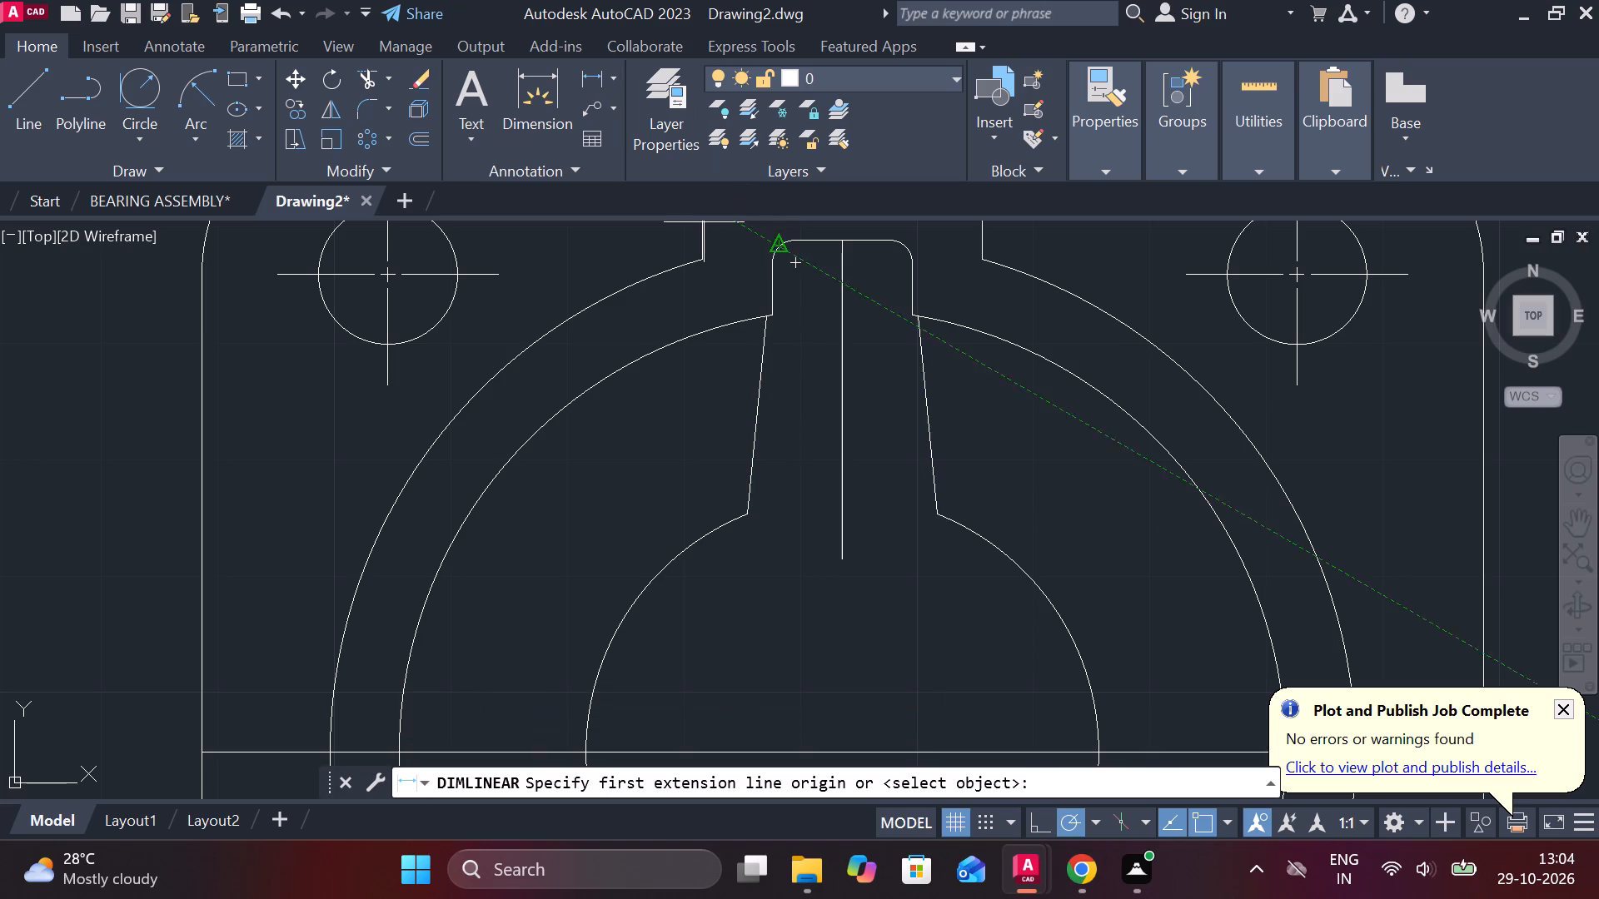
pyautogui.click(759, 325)
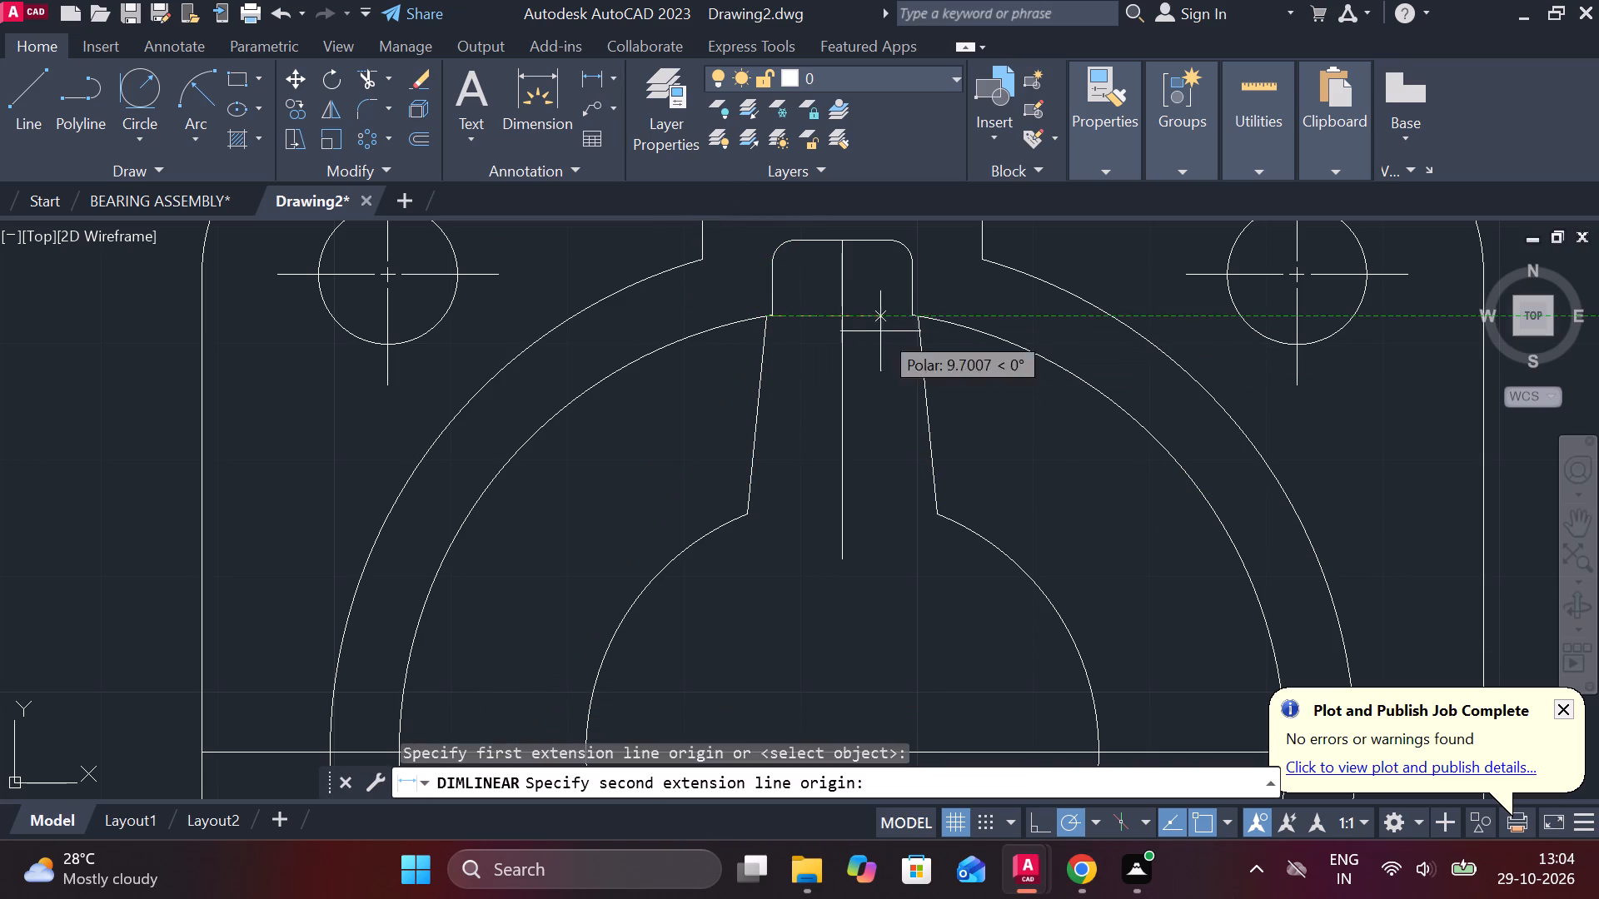
pyautogui.click(919, 330)
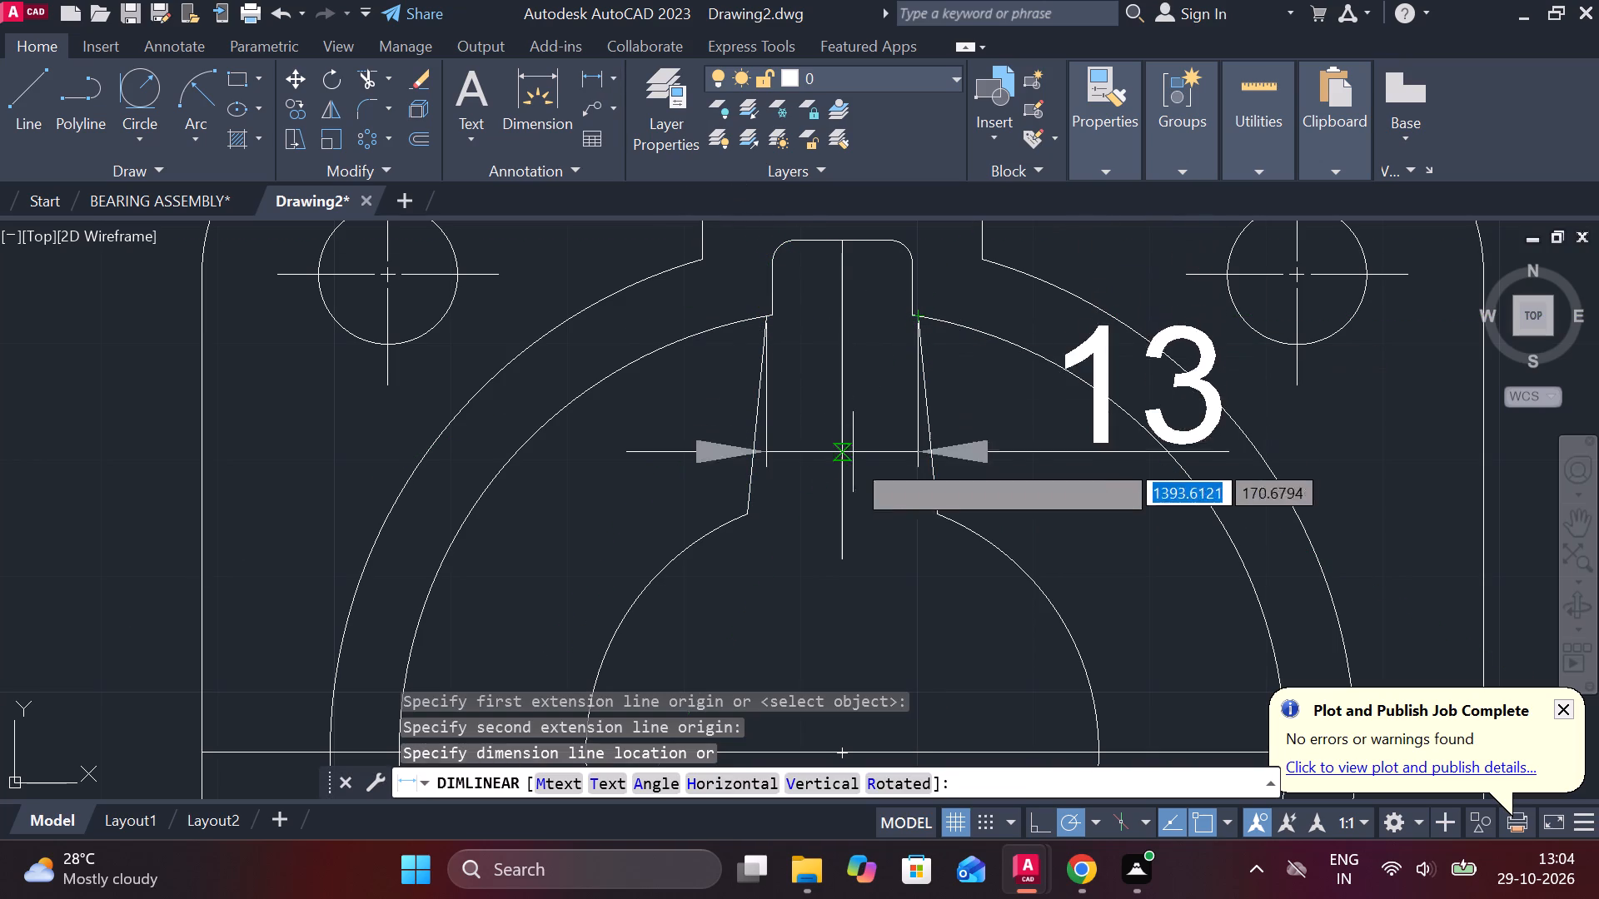
pyautogui.press('Escape')
# Polar-array the two slanted rib sides around the centre of the circles with 8 items over 360 degrees.
pyautogui.click(762, 415)
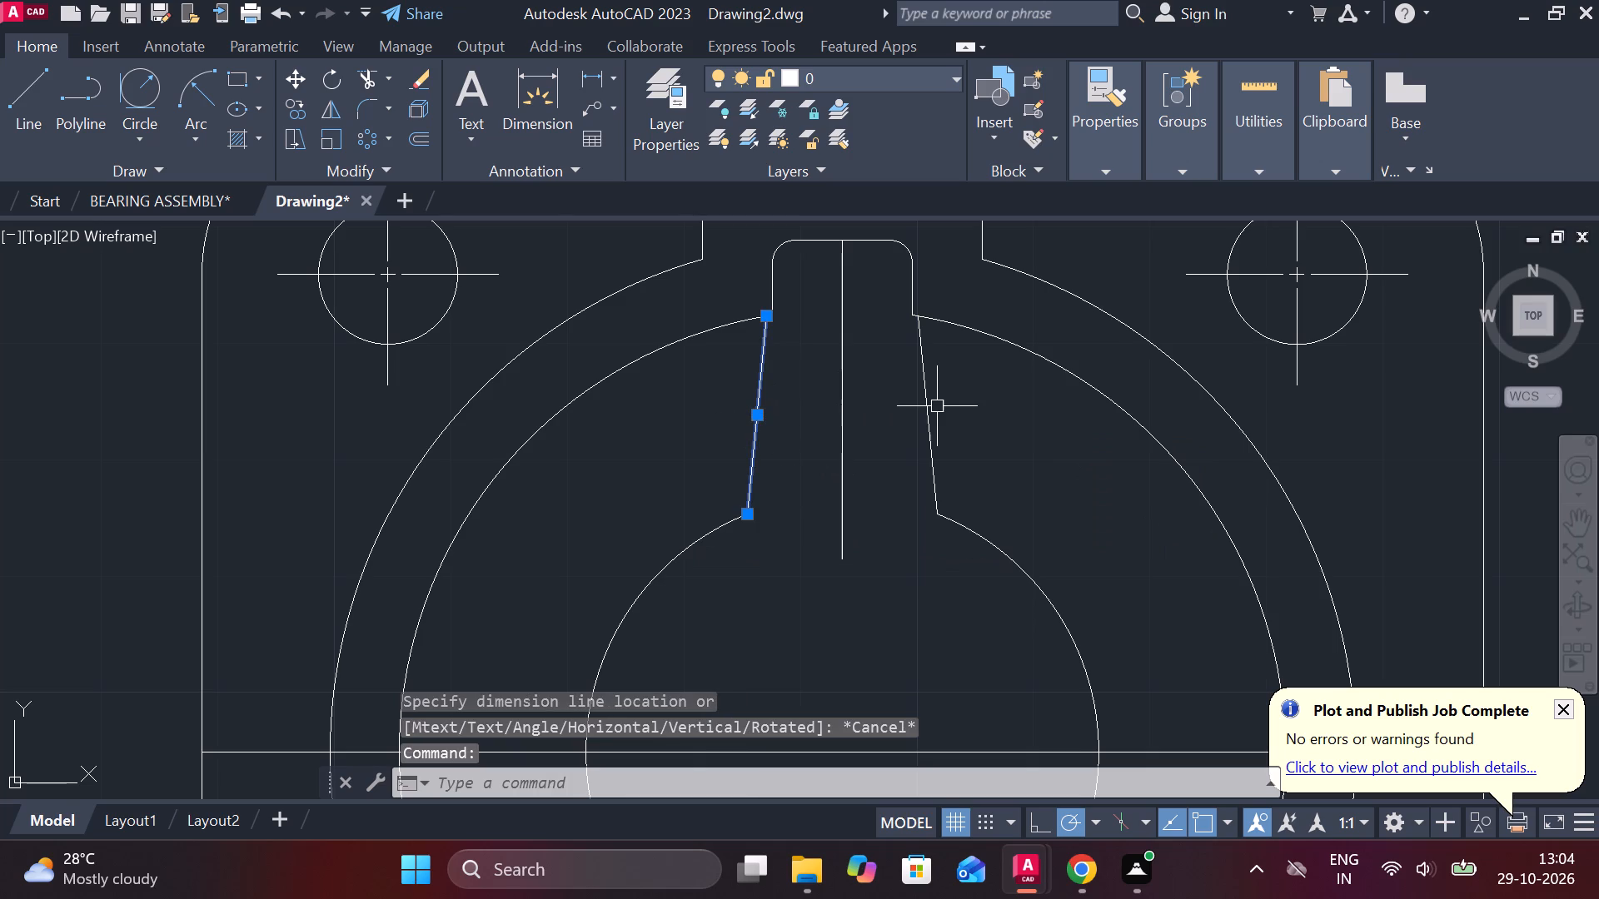
pyautogui.click(929, 403)
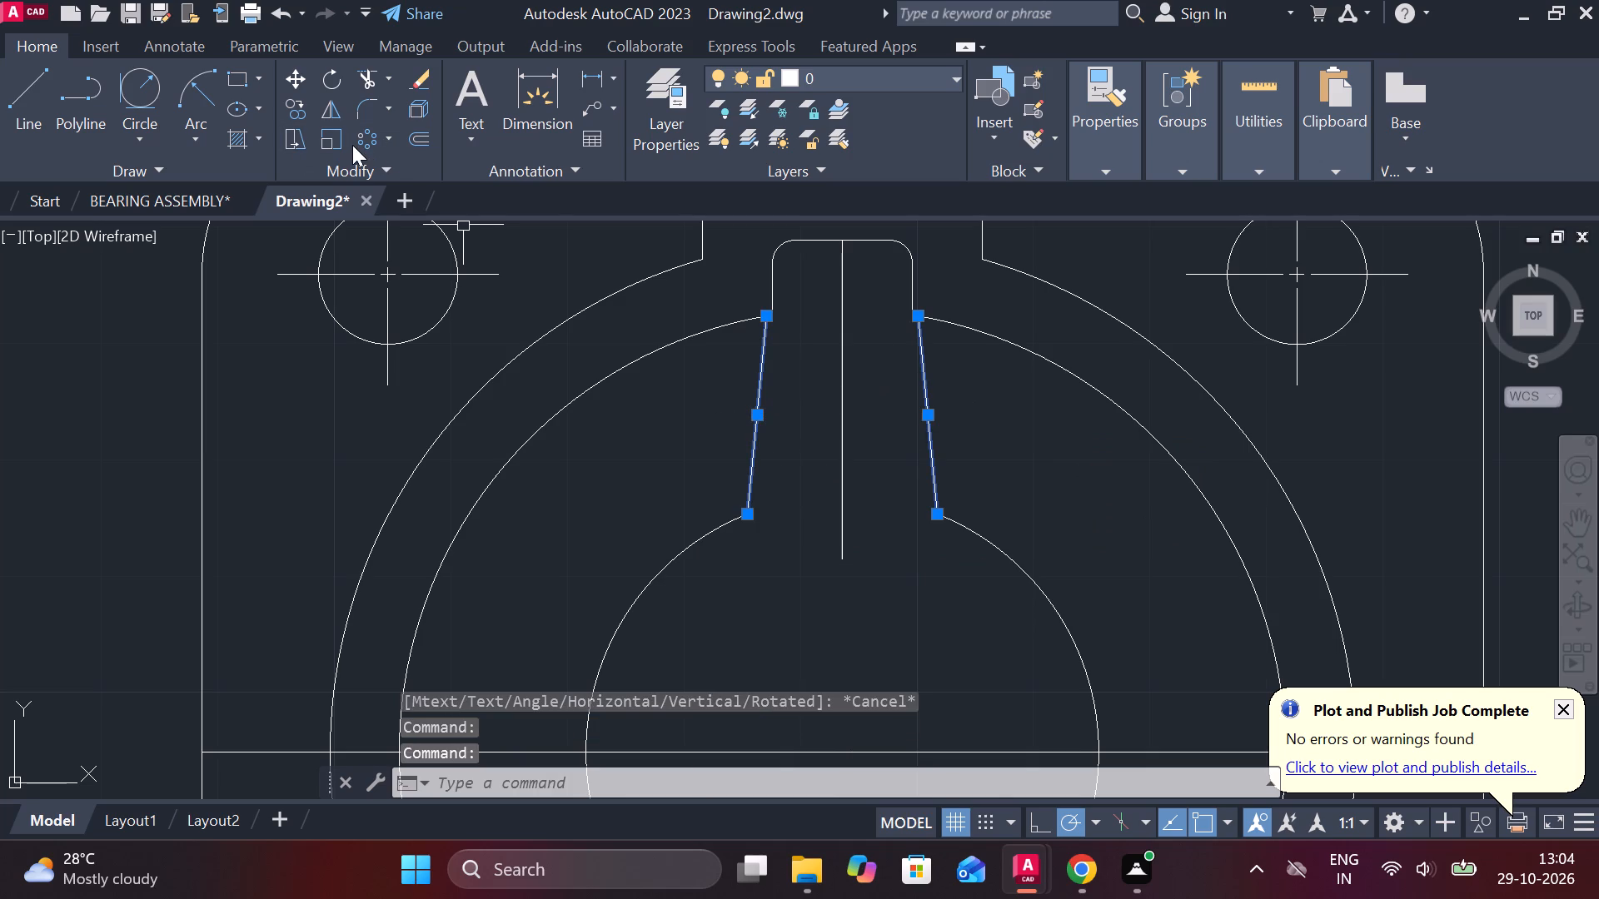
pyautogui.click(357, 139)
pyautogui.scroll(-3, 838, 329)
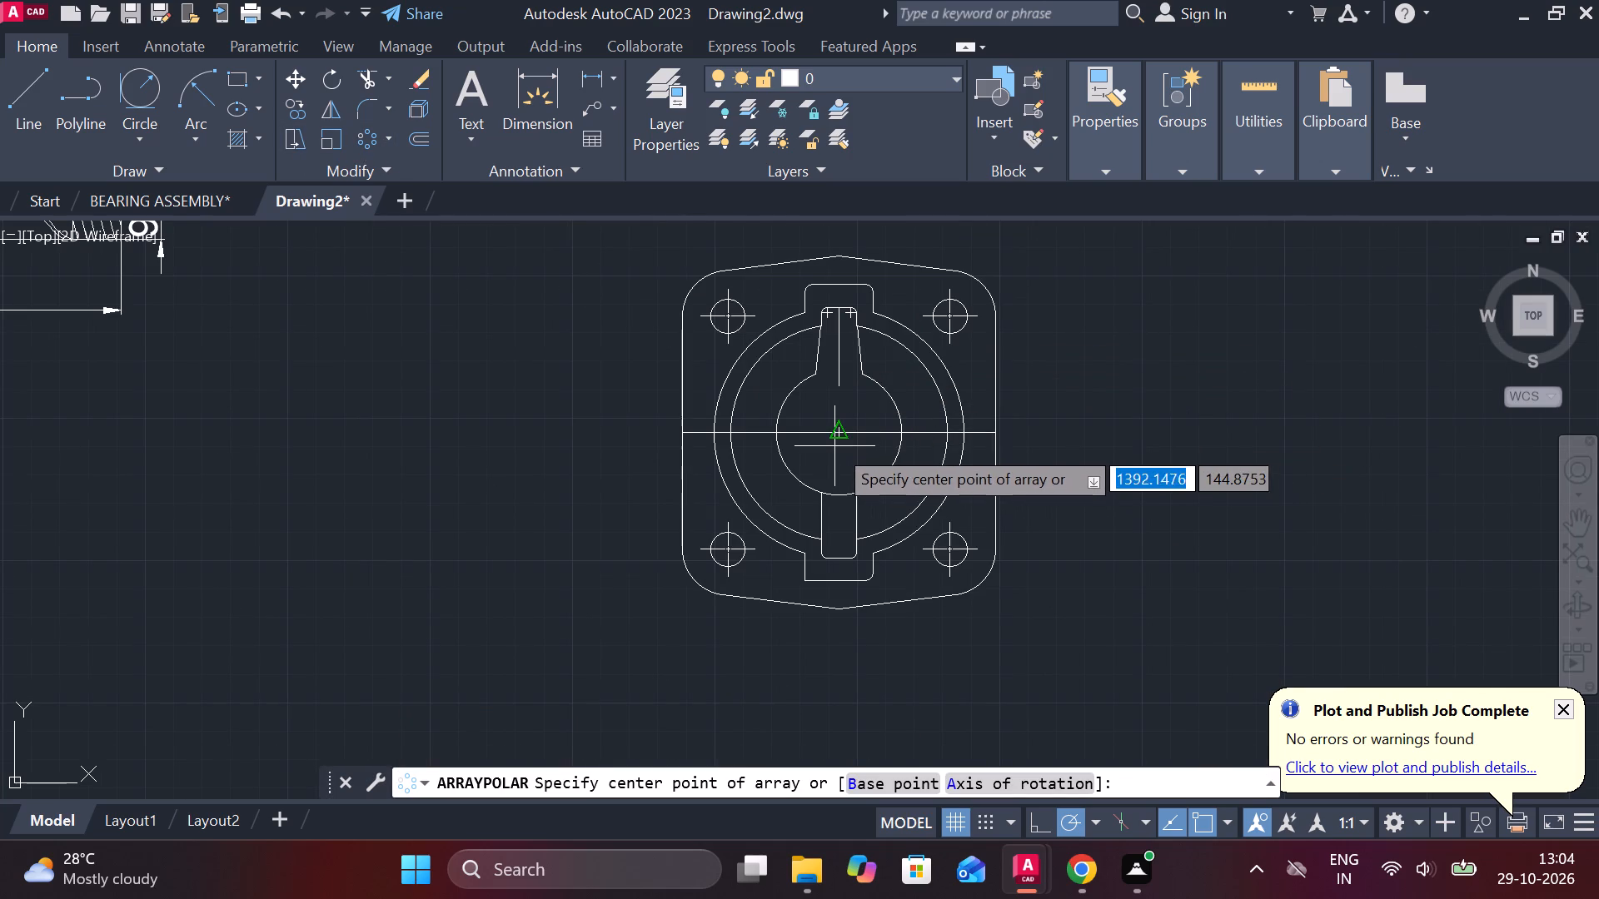
pyautogui.click(837, 441)
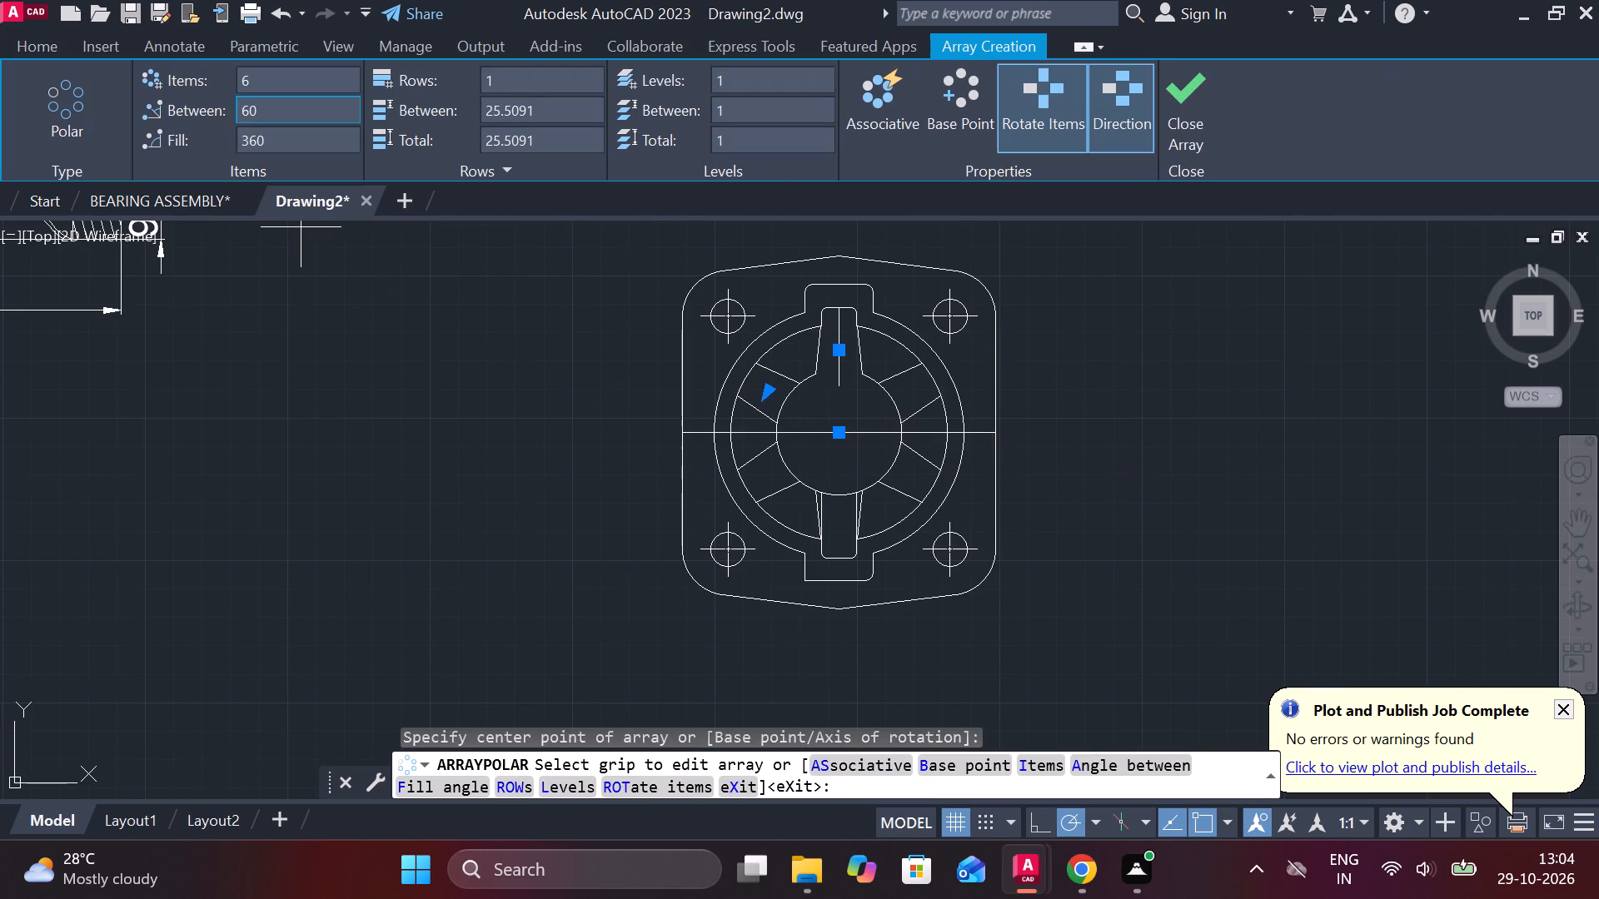
pyautogui.click(262, 91)
pyautogui.press('8')
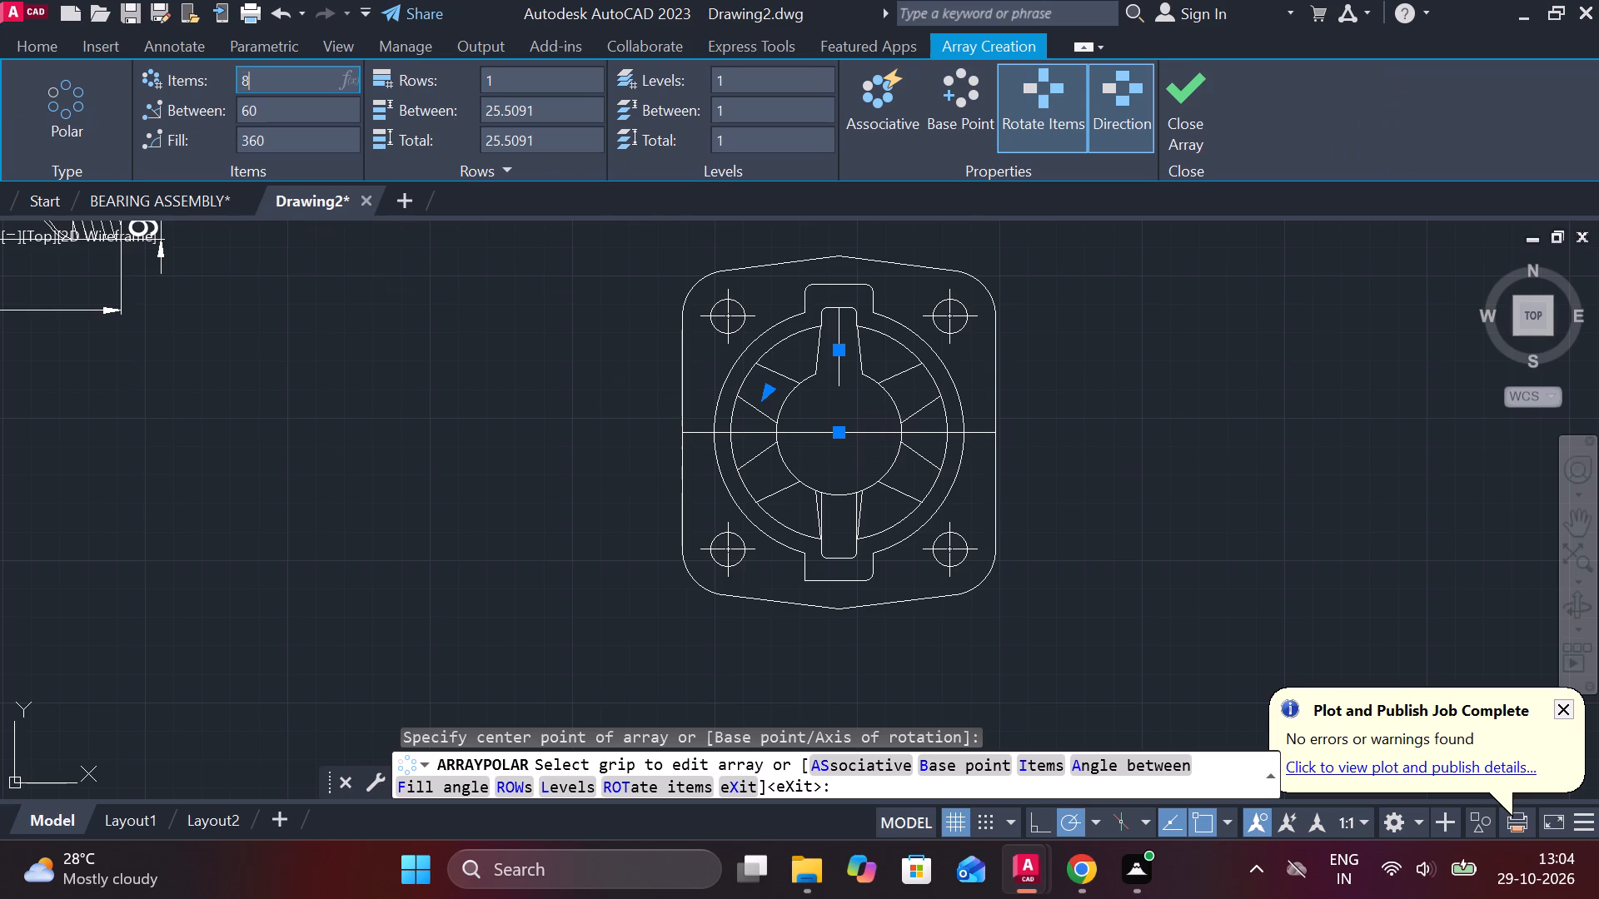
pyautogui.press('Return')
pyautogui.scroll(2, 725, 204)
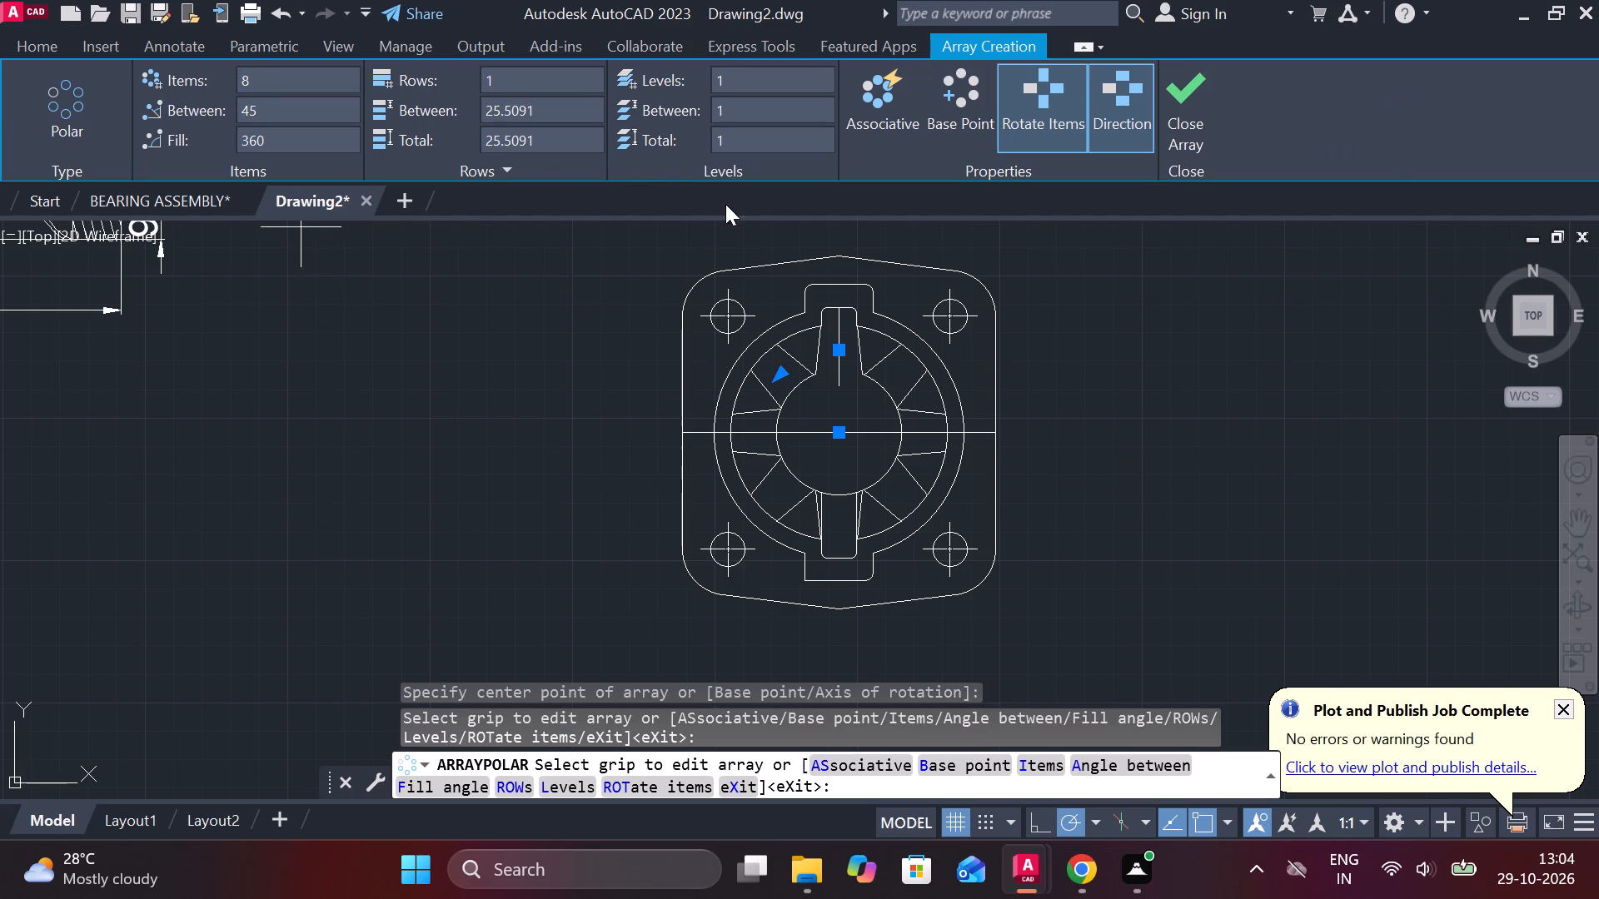
pyautogui.scroll(1, 725, 204)
pyautogui.scroll(1, 876, 346)
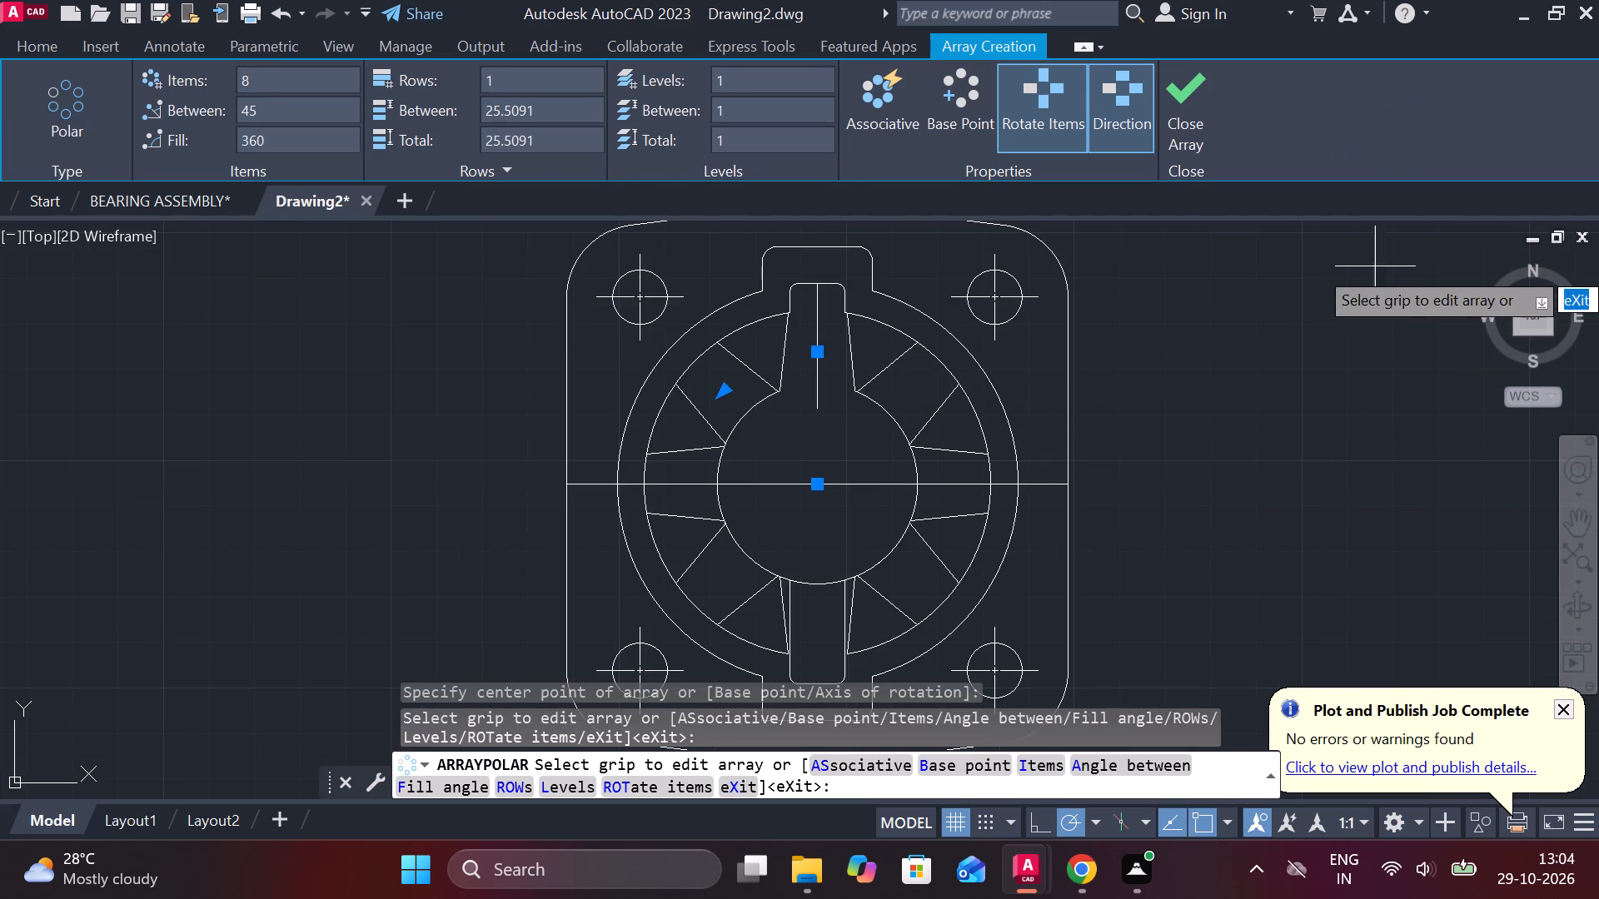
pyautogui.click(1178, 114)
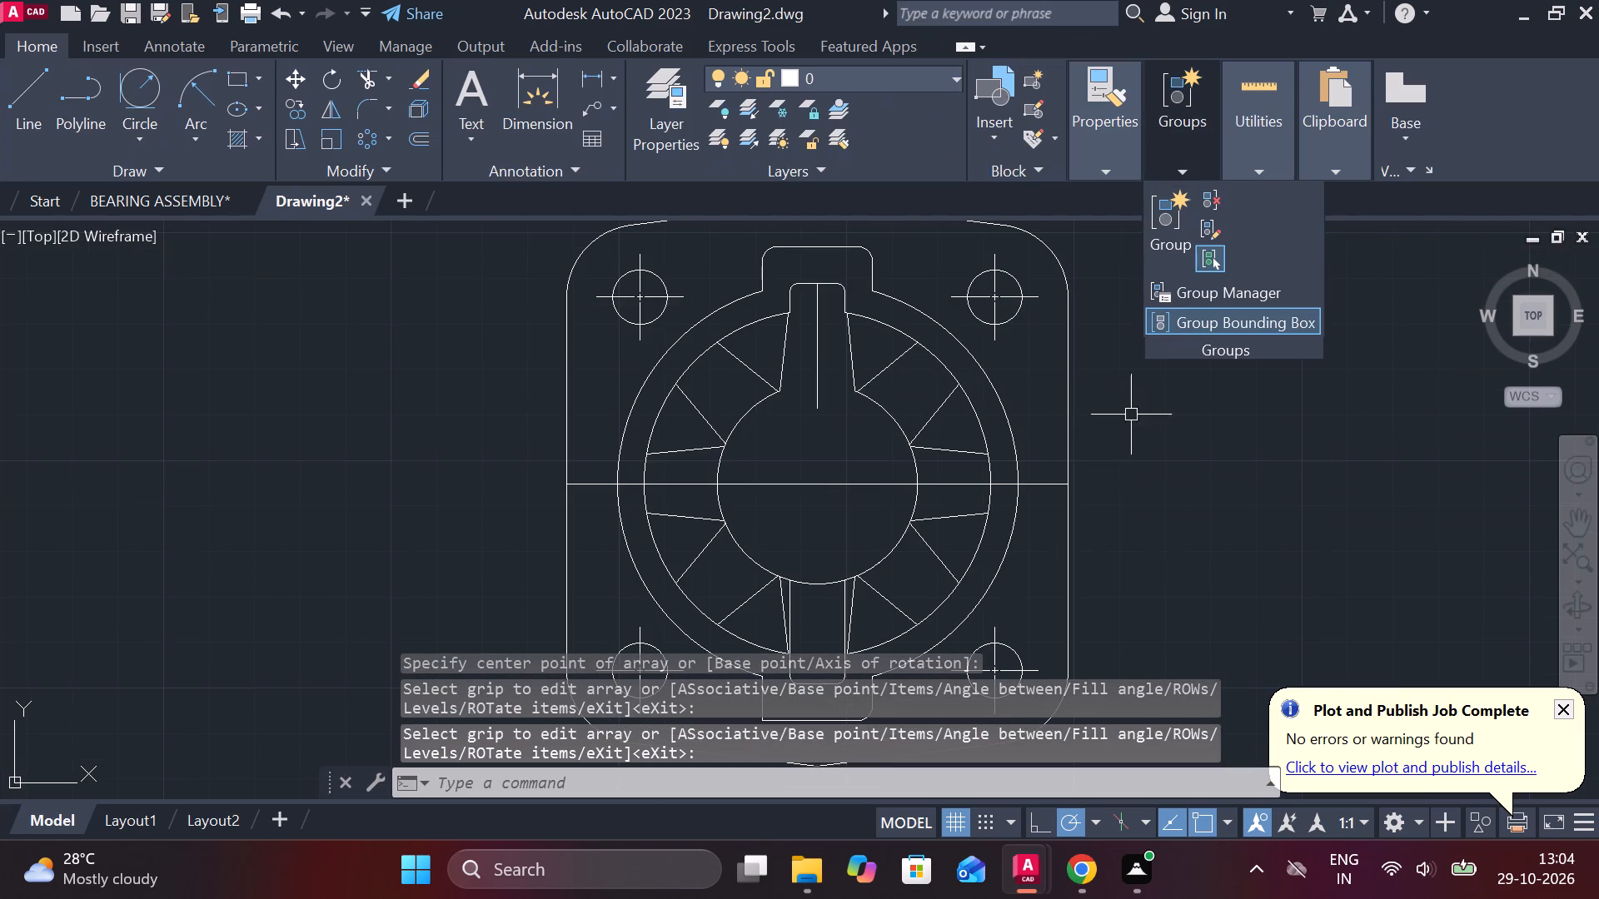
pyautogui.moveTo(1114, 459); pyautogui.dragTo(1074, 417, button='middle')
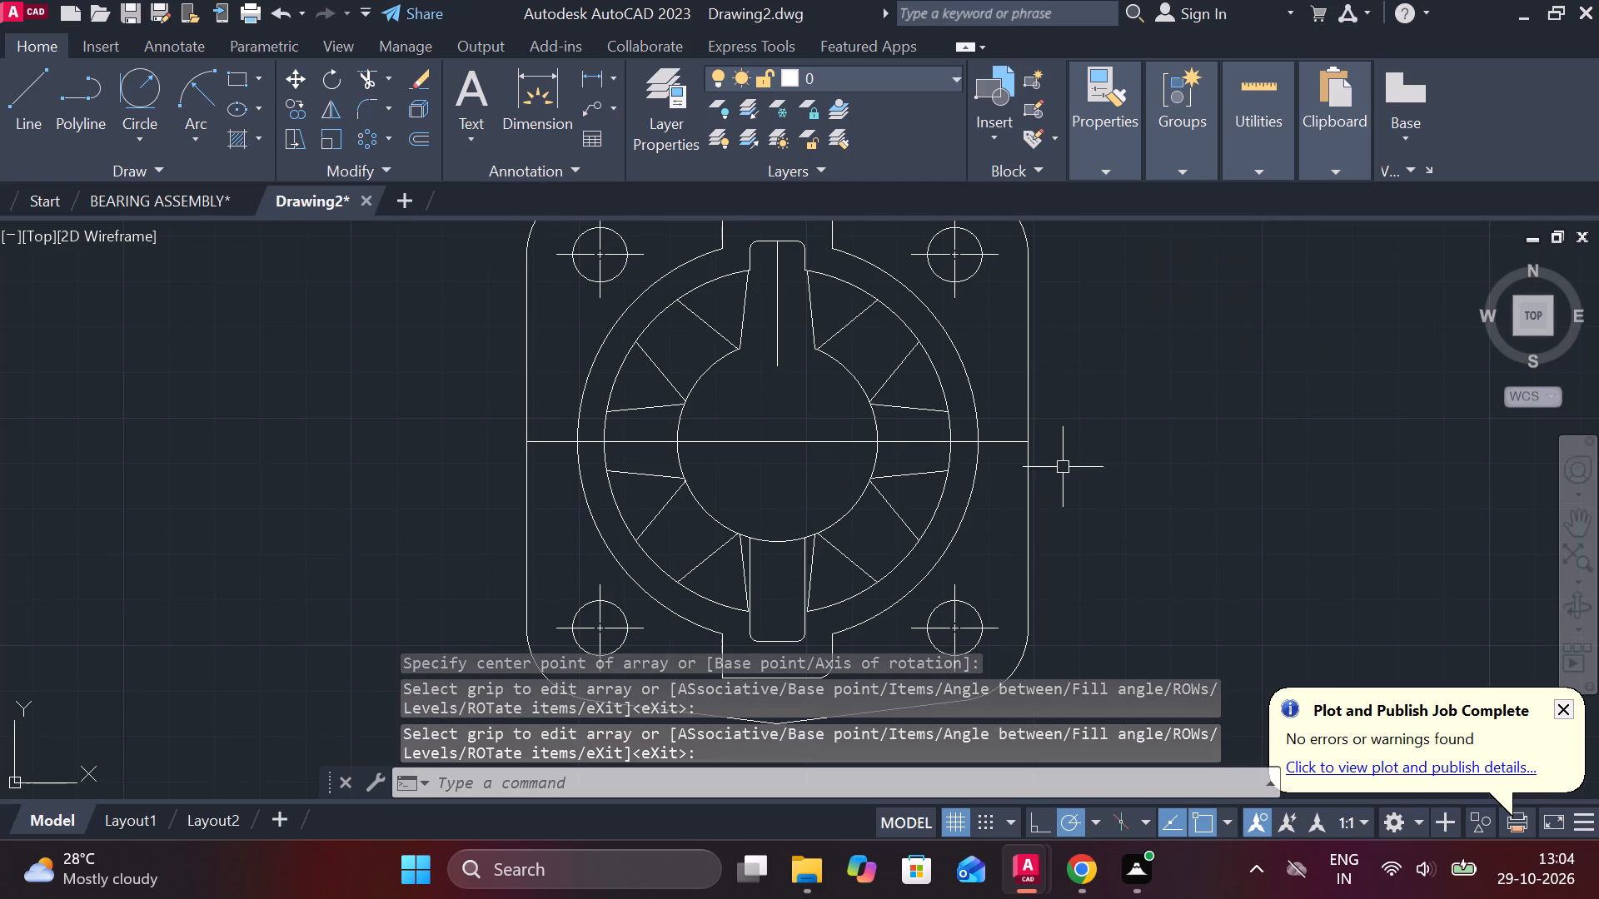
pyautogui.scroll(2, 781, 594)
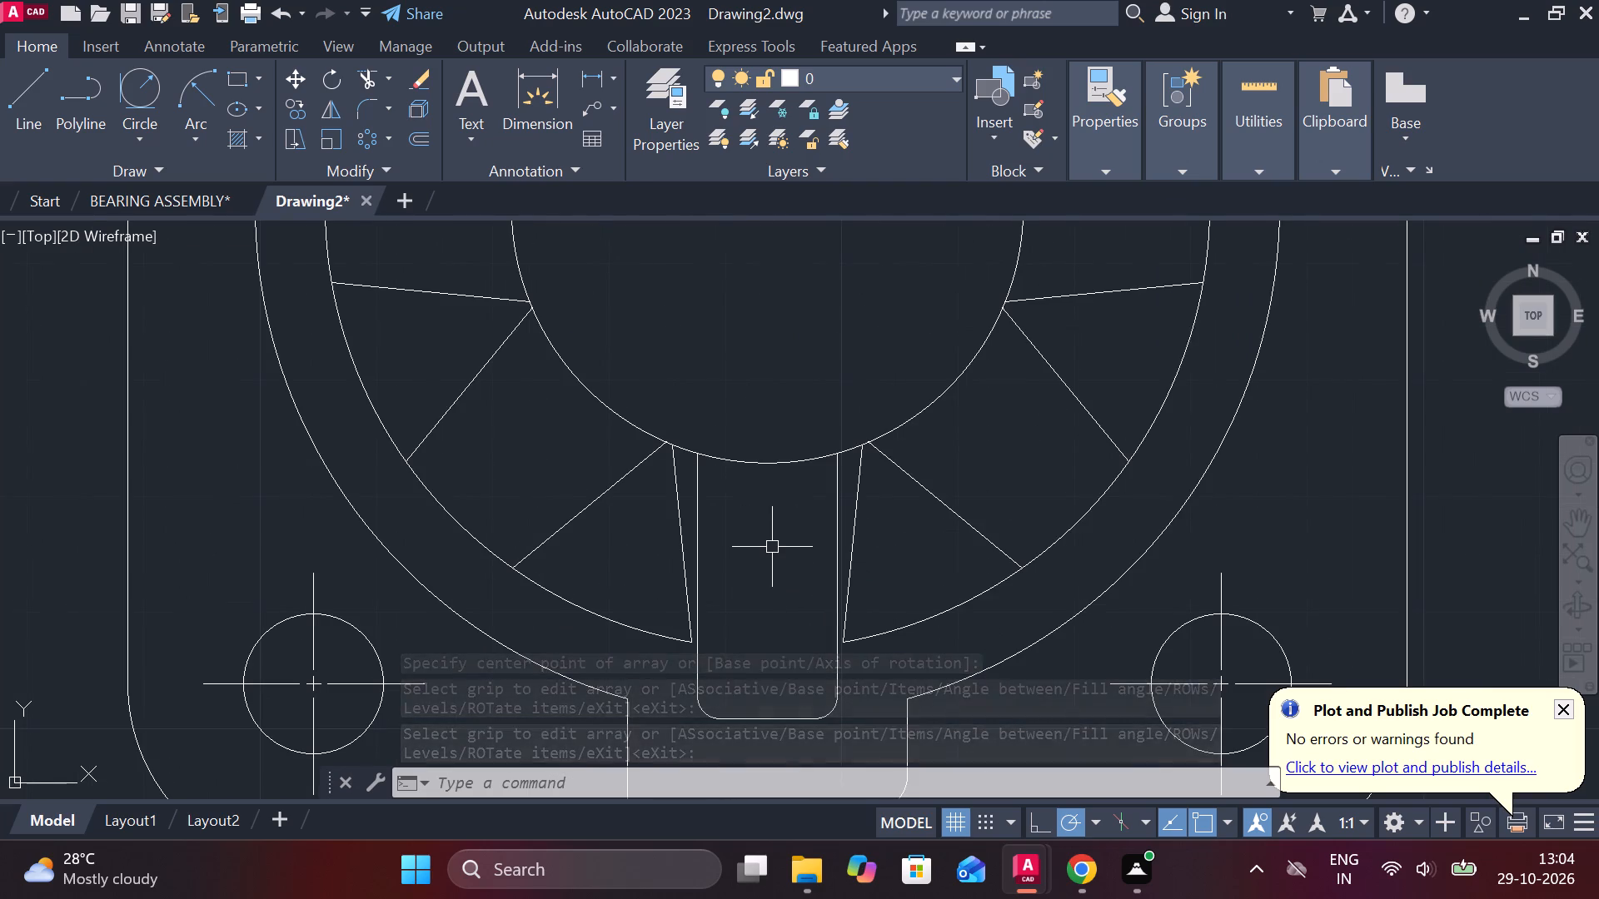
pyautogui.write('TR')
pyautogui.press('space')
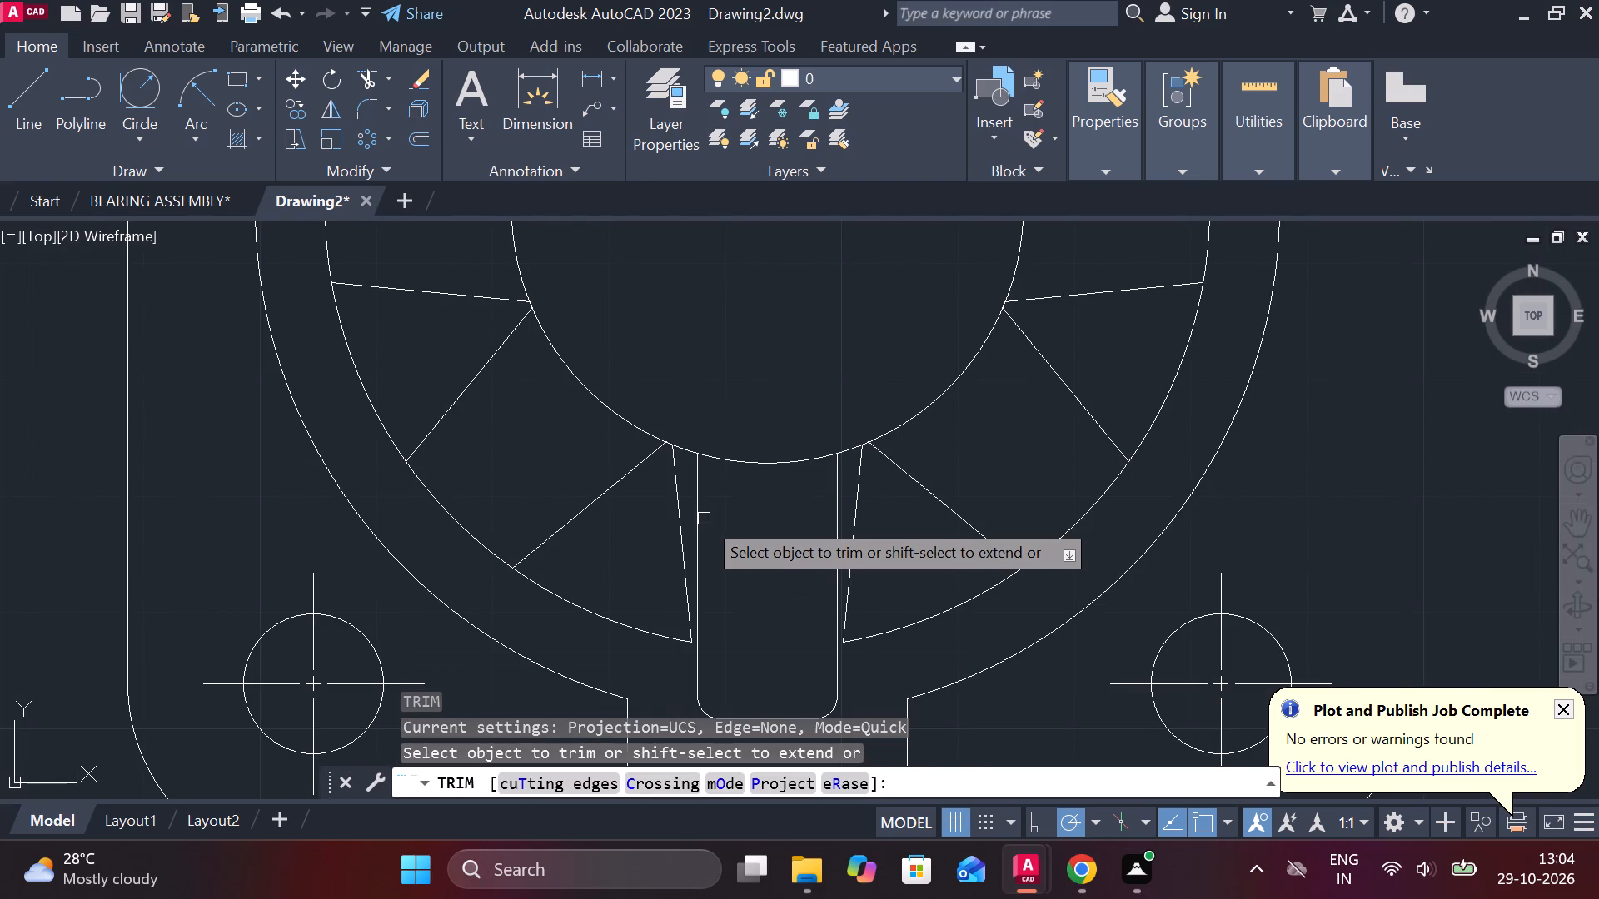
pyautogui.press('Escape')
# Extend both lower ends of the middle circle's arcs to the straight sides of the bottom slot.
pyautogui.write('EX')
pyautogui.press('space')
pyautogui.click(648, 631)
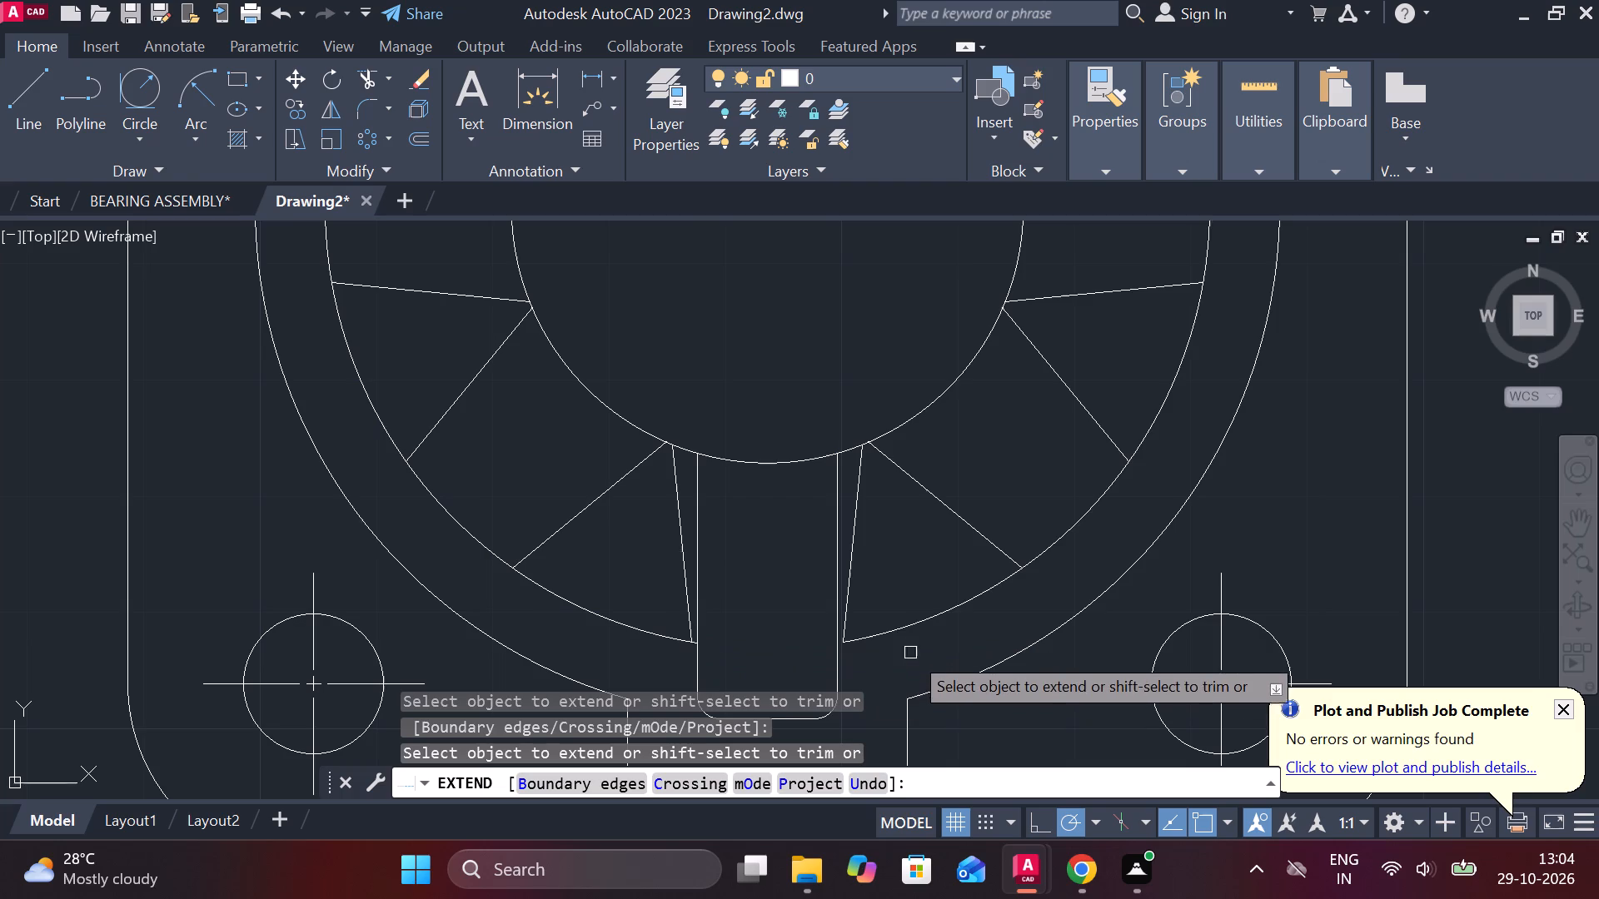
pyautogui.click(894, 637)
pyautogui.press('Escape')
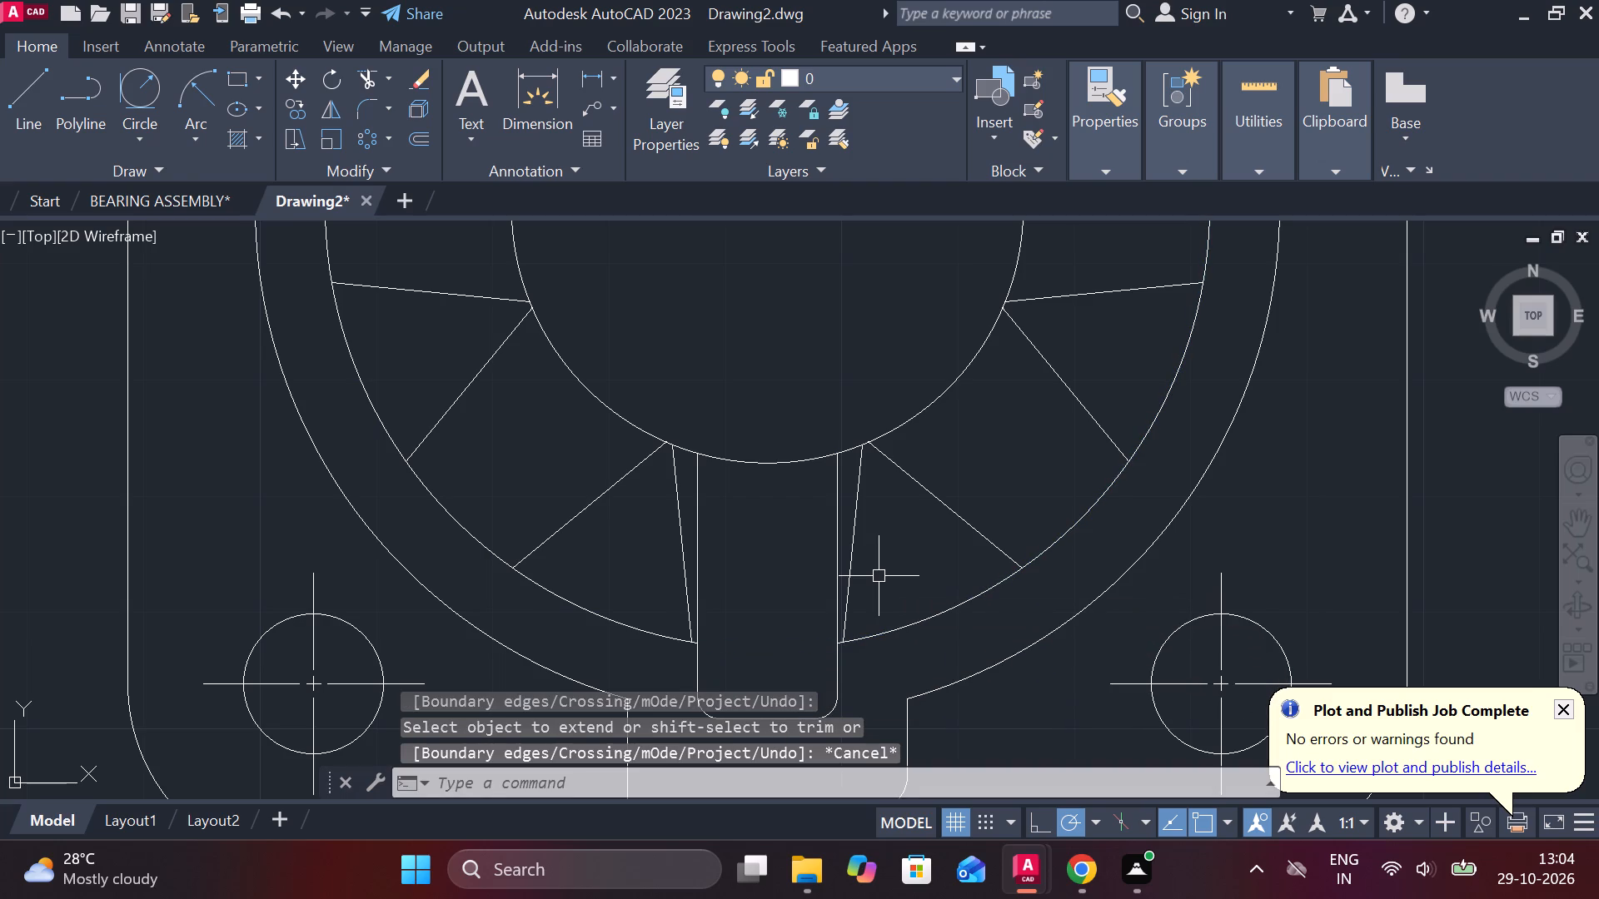
# Trim away the bottom slot's two straight sides between the inner and middle circles.
pyautogui.write('TR')
pyautogui.press('space')
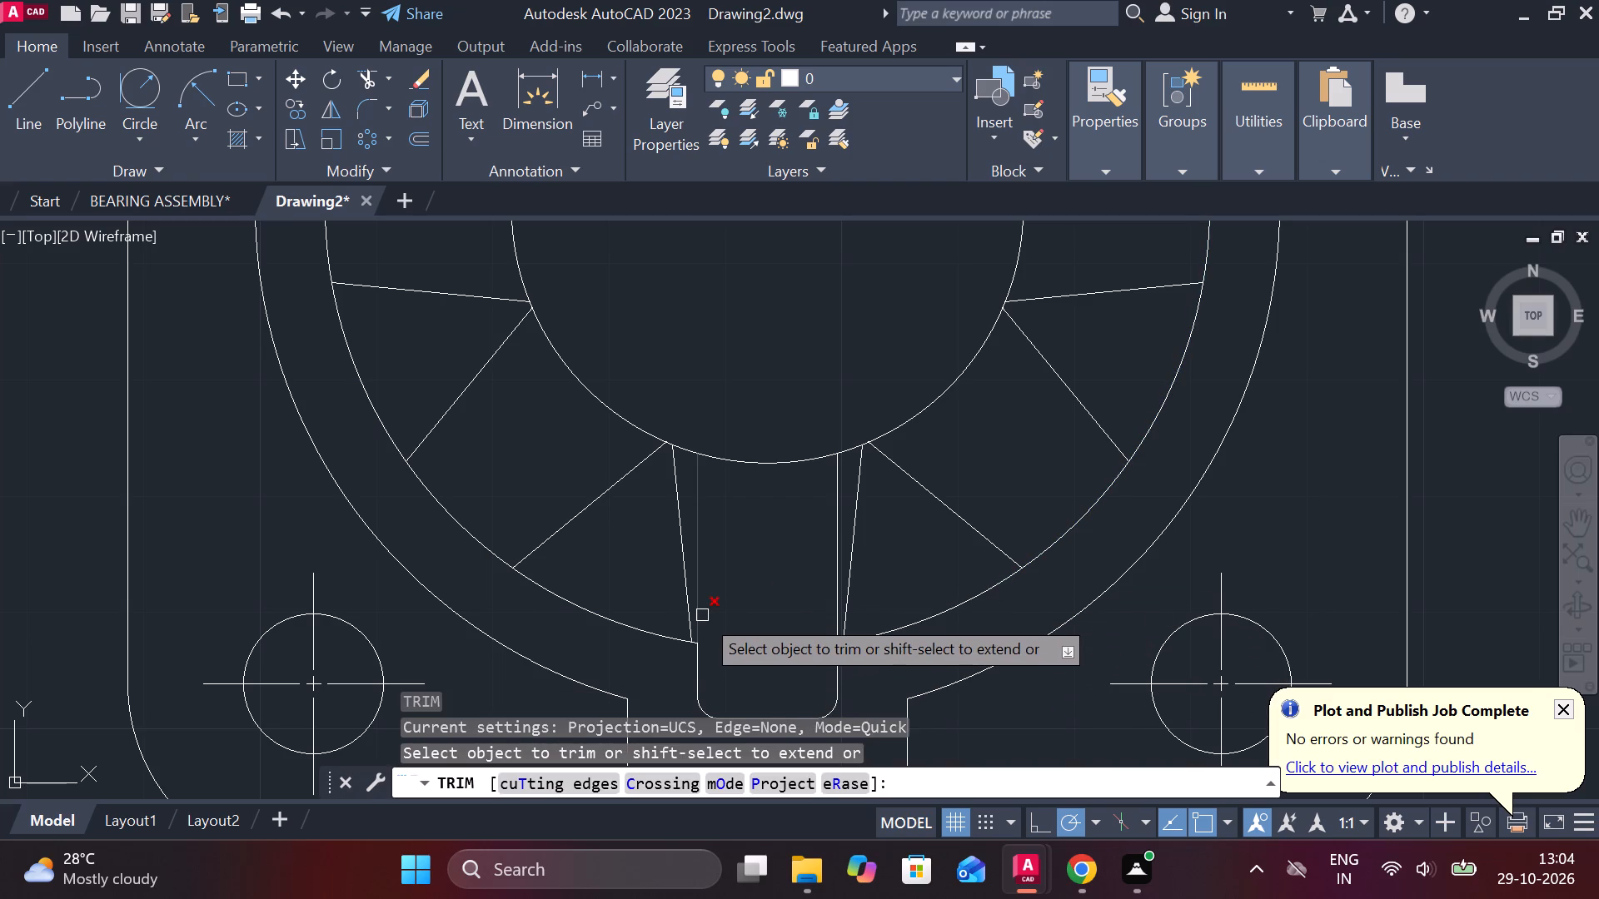
pyautogui.click(702, 615)
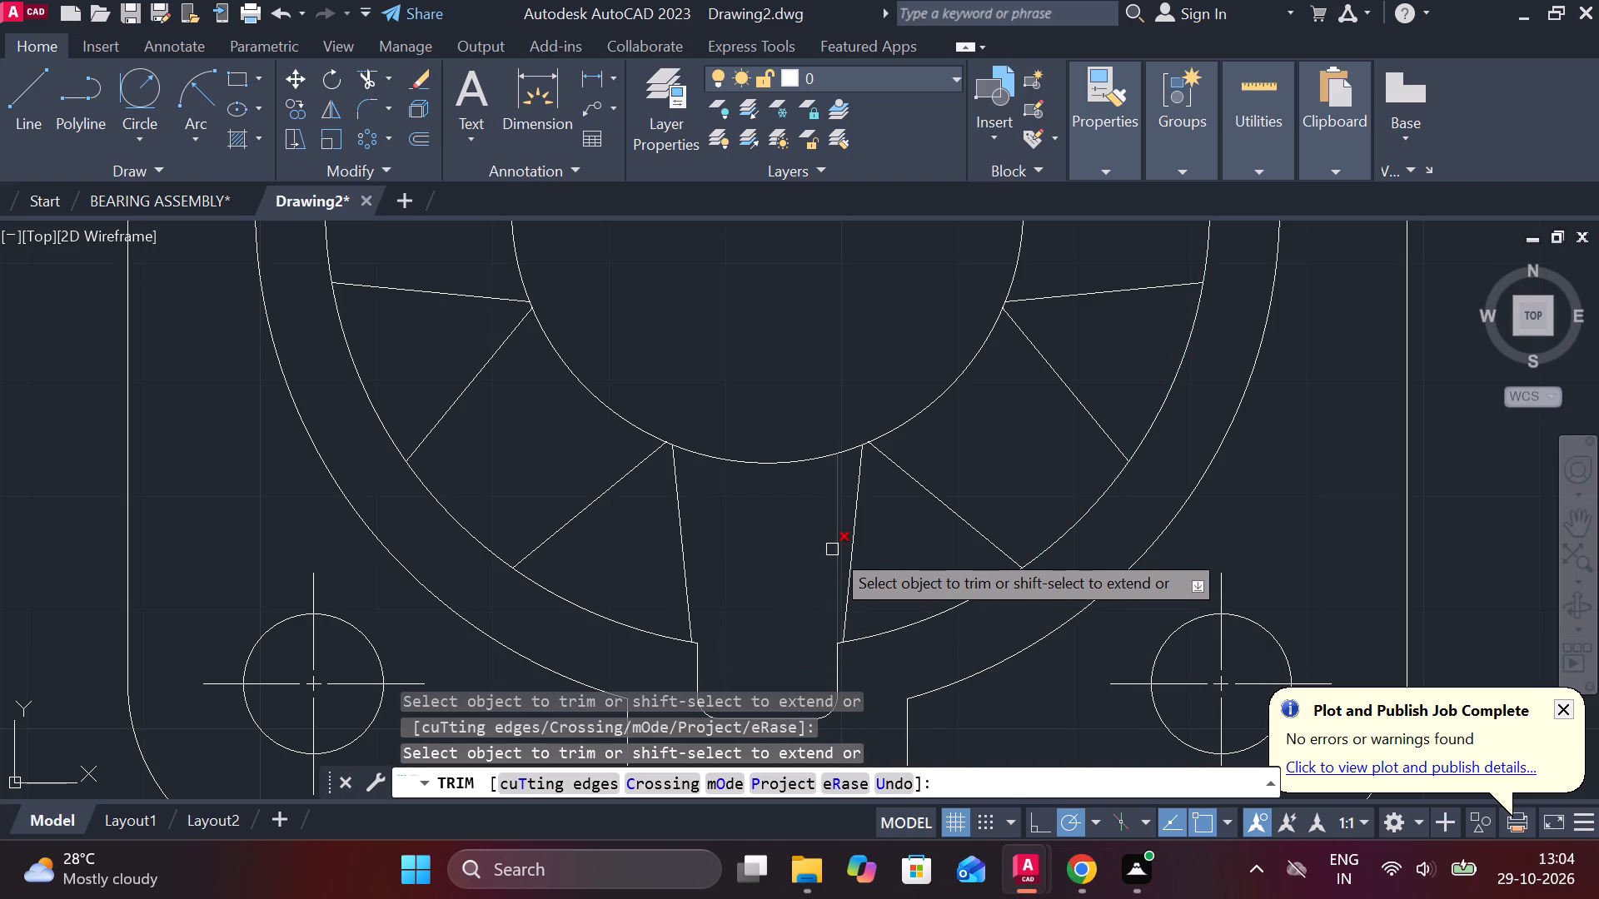
pyautogui.click(832, 549)
# Remove the vertical centre line inside the upper rib with Trim.
pyautogui.scroll(-3, 837, 547)
pyautogui.scroll(1, 829, 374)
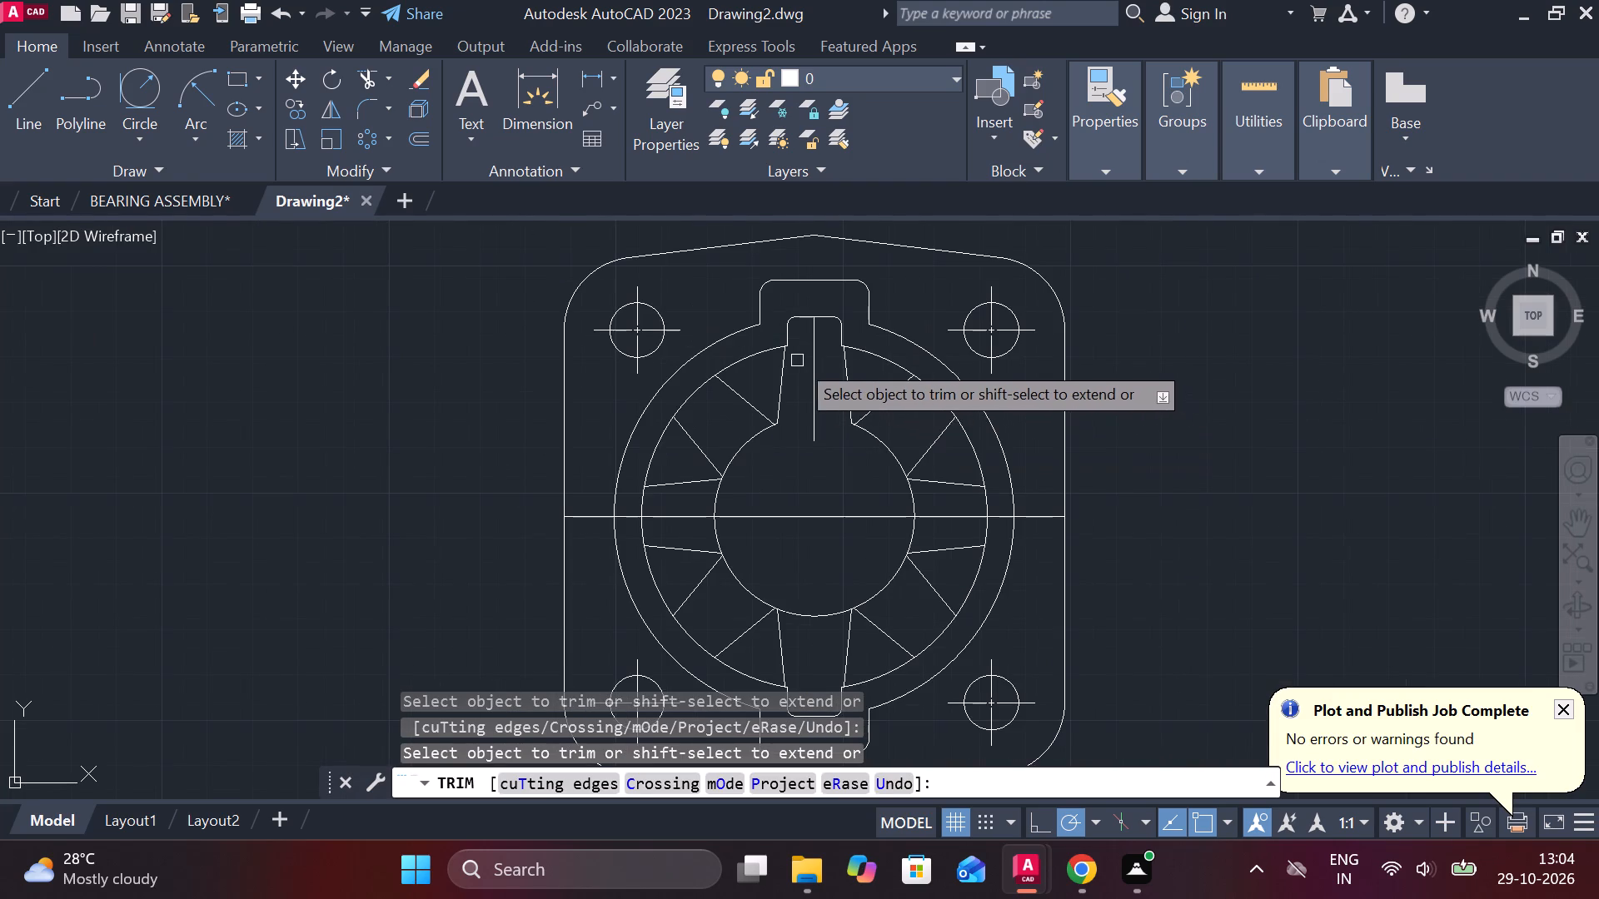
pyautogui.click(817, 399)
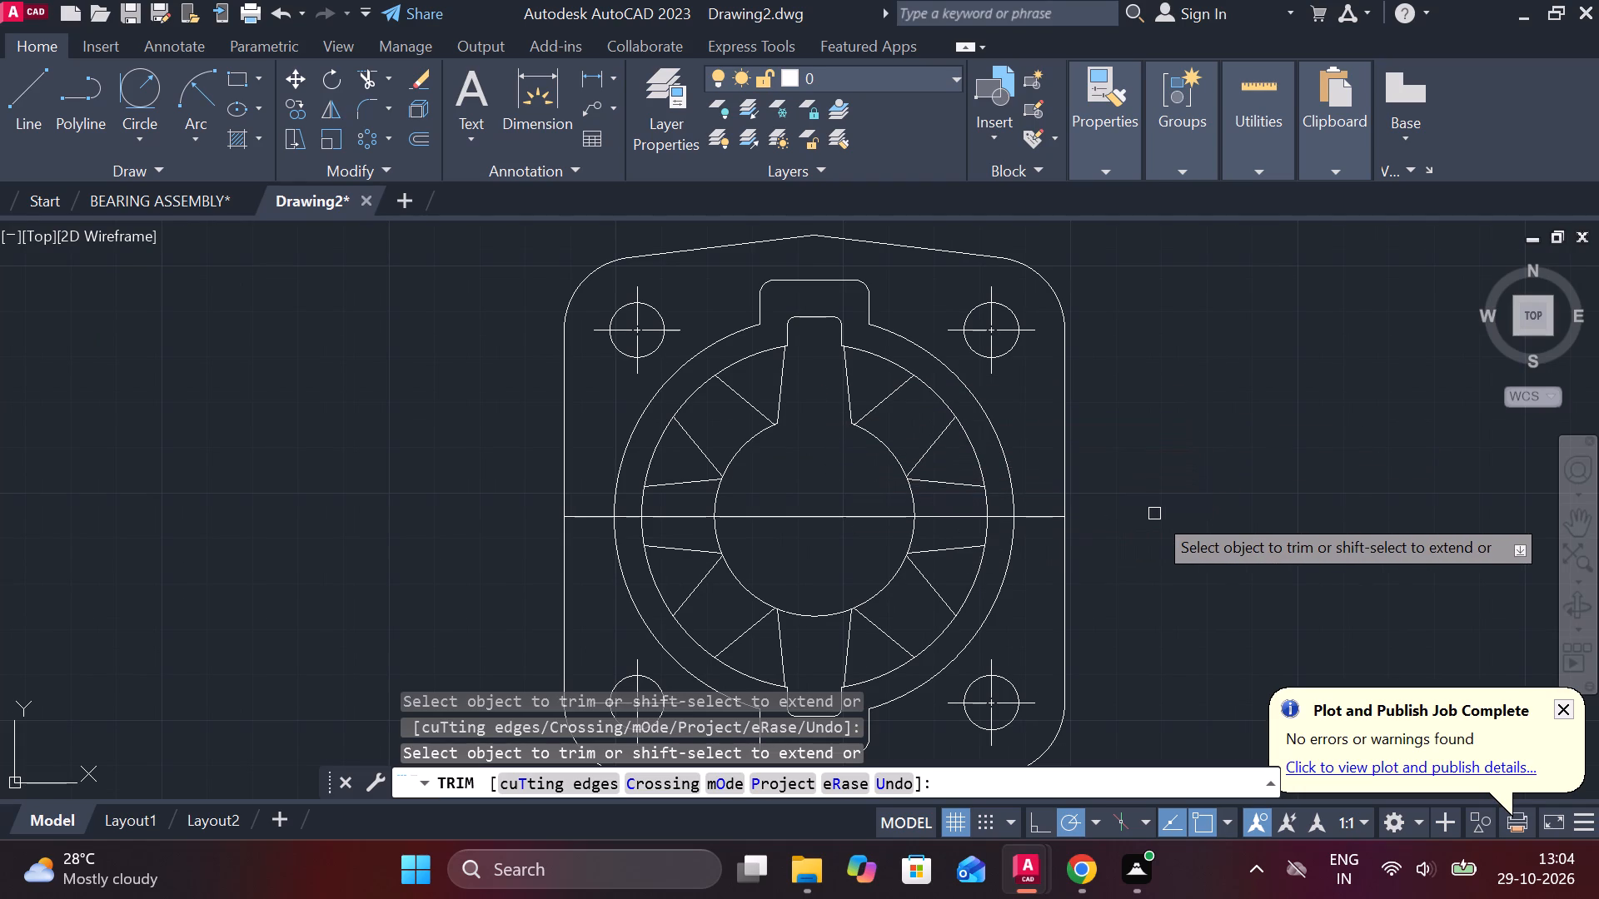
pyautogui.press('Escape')
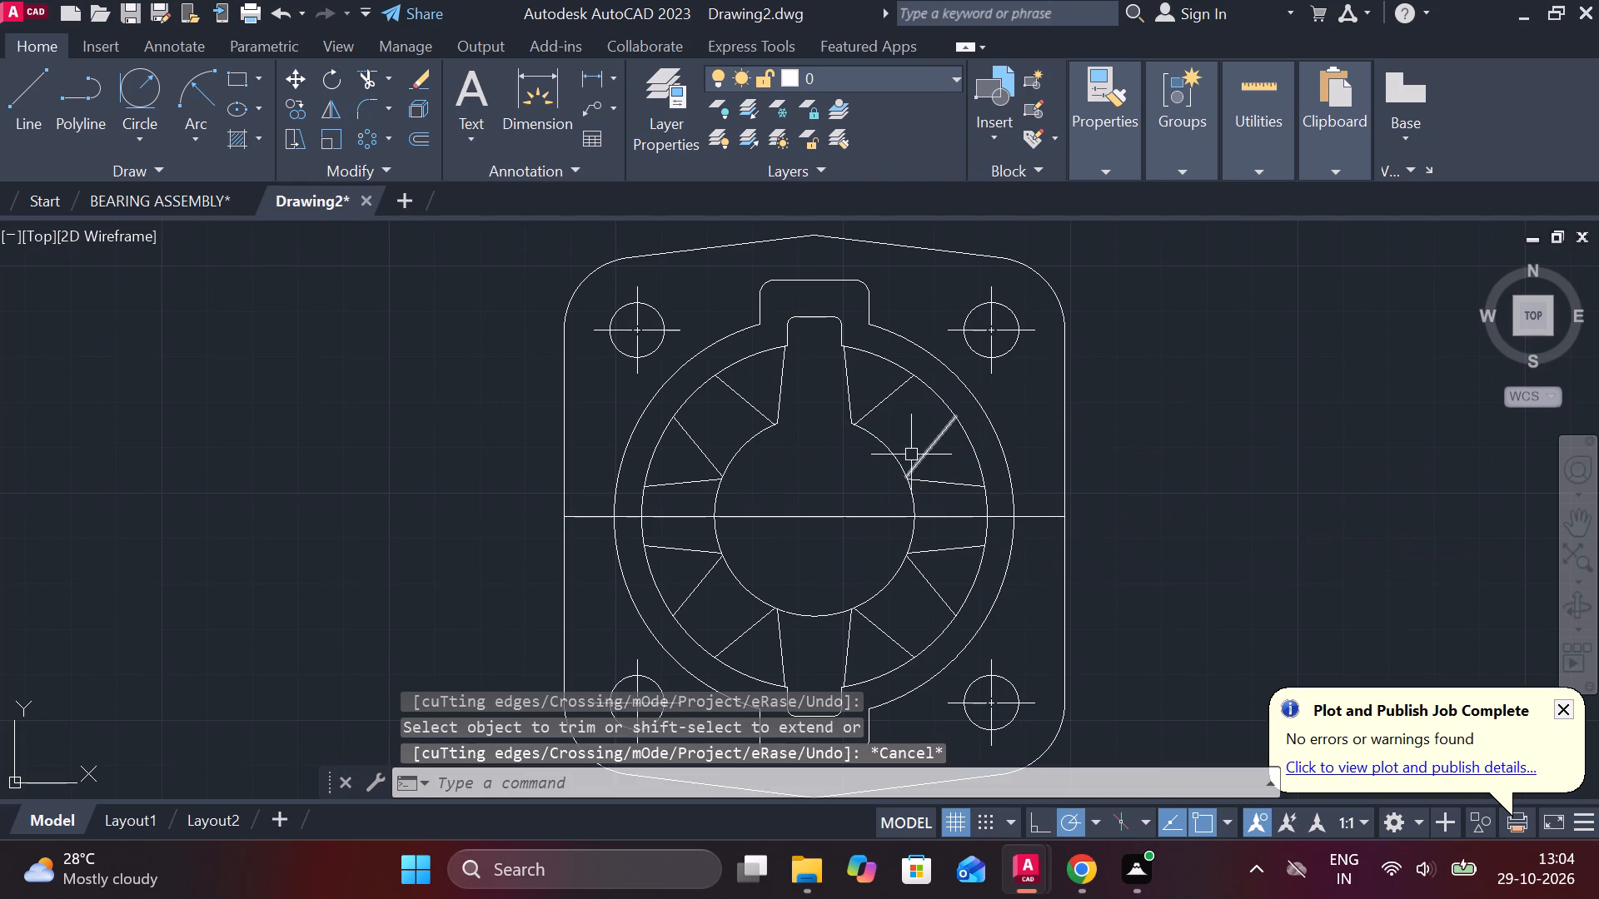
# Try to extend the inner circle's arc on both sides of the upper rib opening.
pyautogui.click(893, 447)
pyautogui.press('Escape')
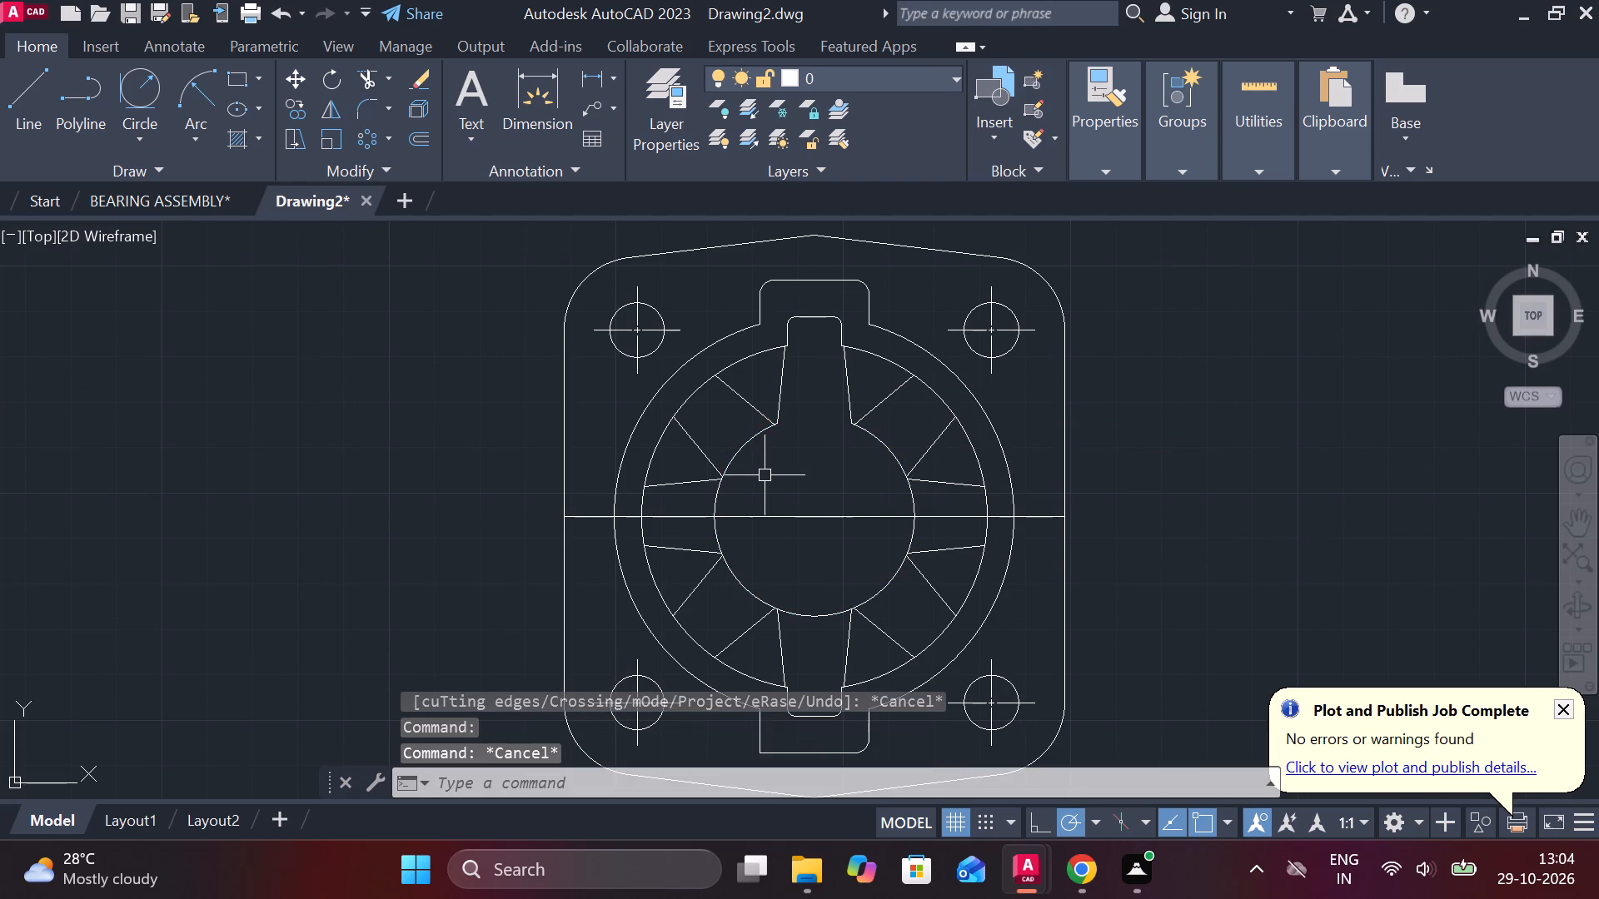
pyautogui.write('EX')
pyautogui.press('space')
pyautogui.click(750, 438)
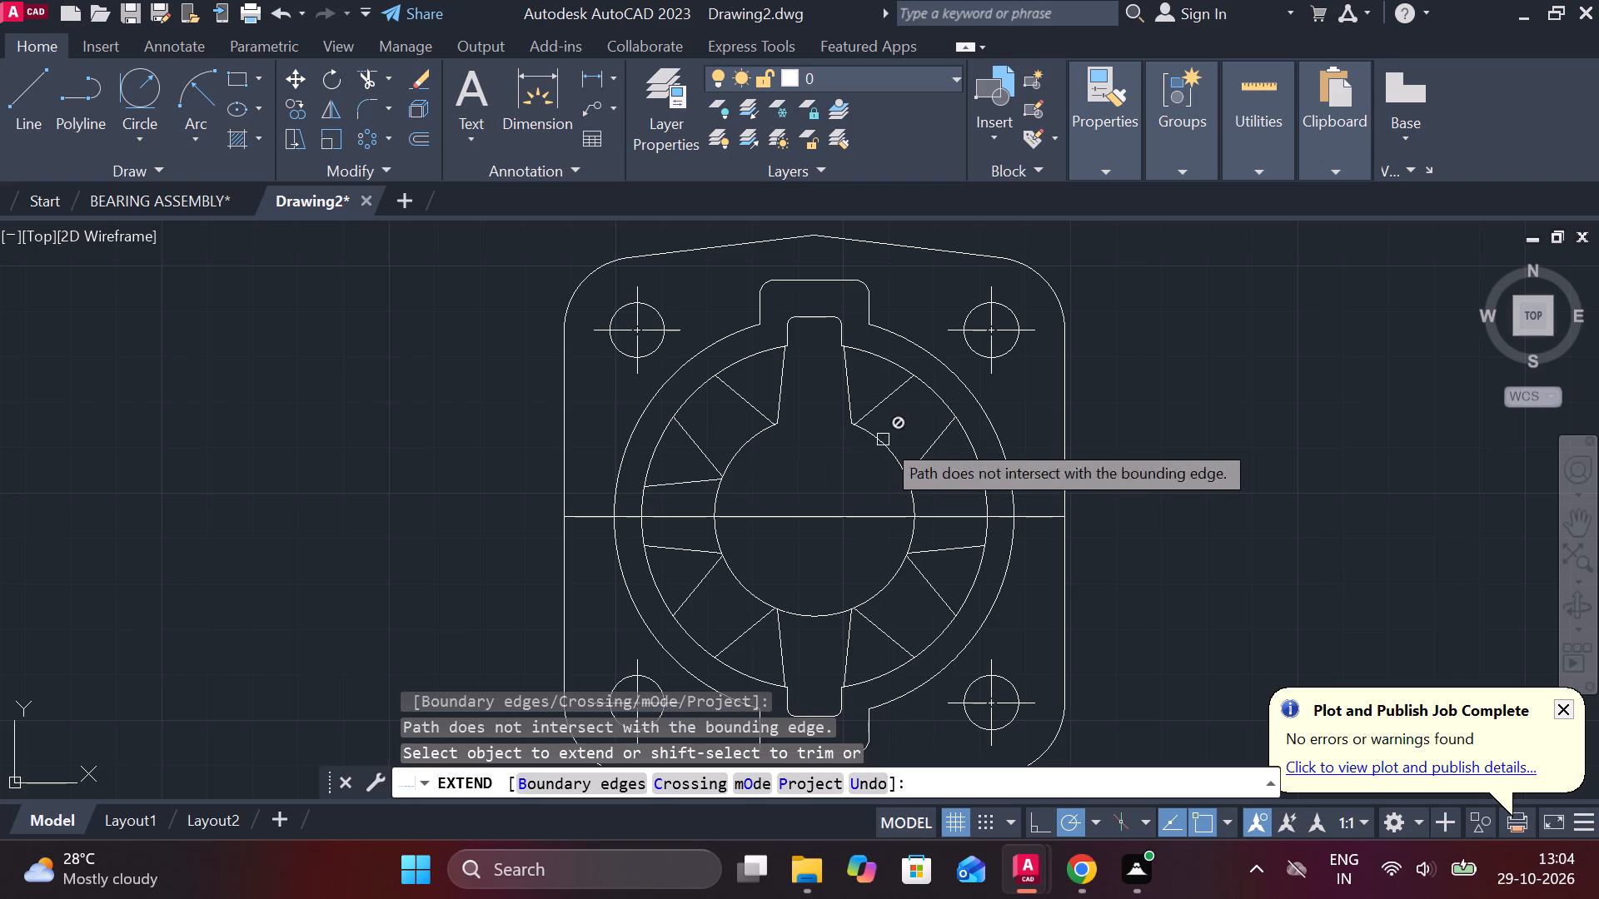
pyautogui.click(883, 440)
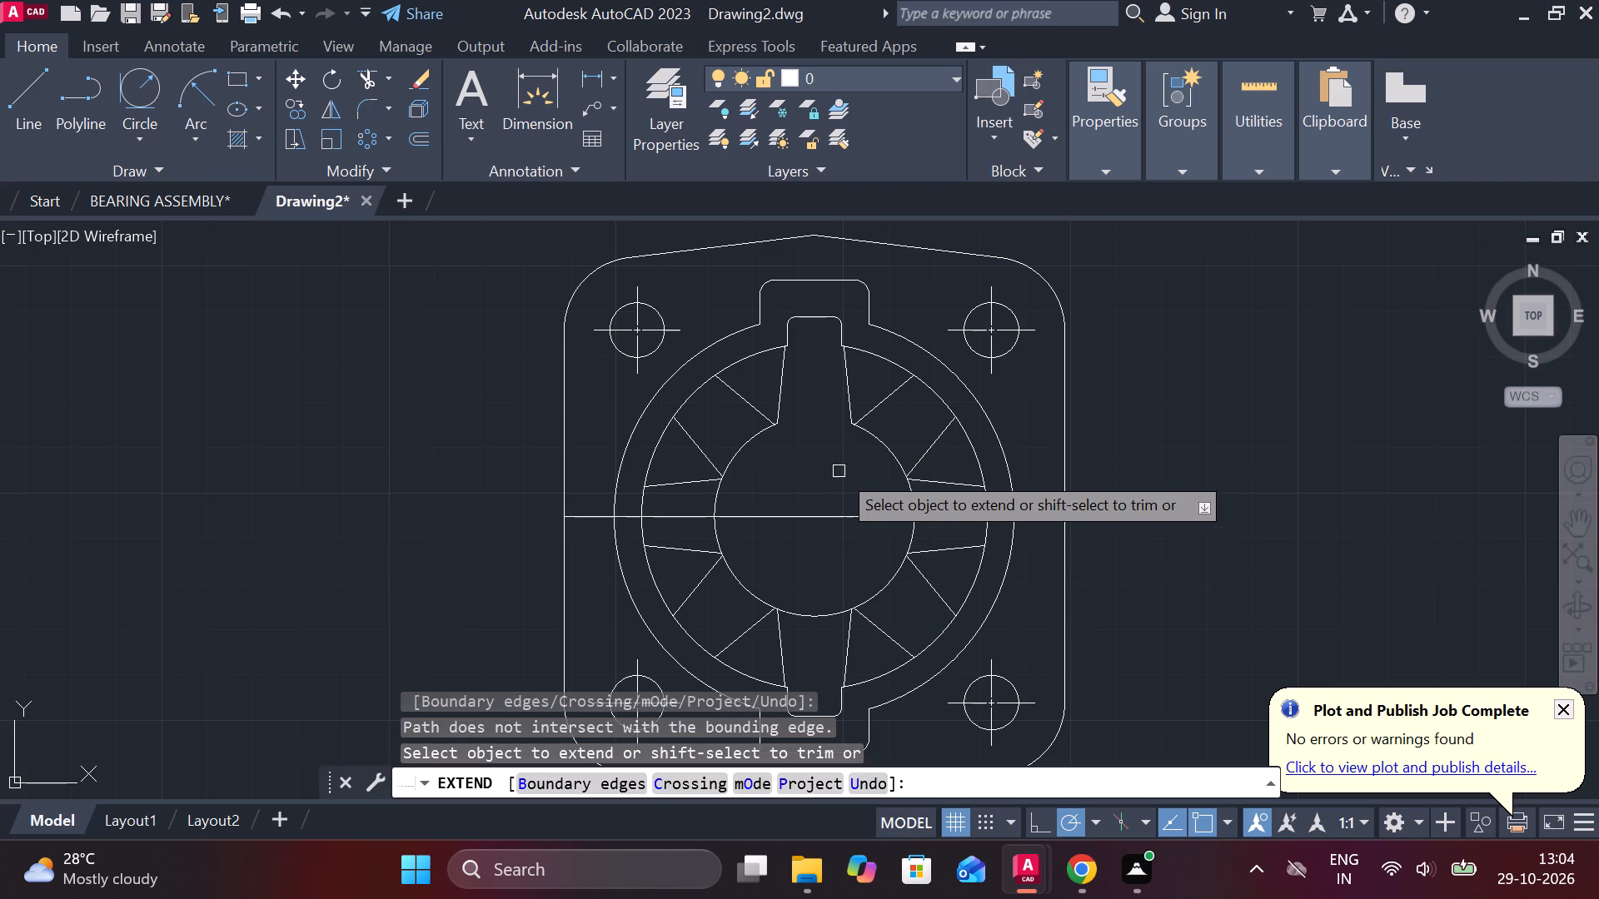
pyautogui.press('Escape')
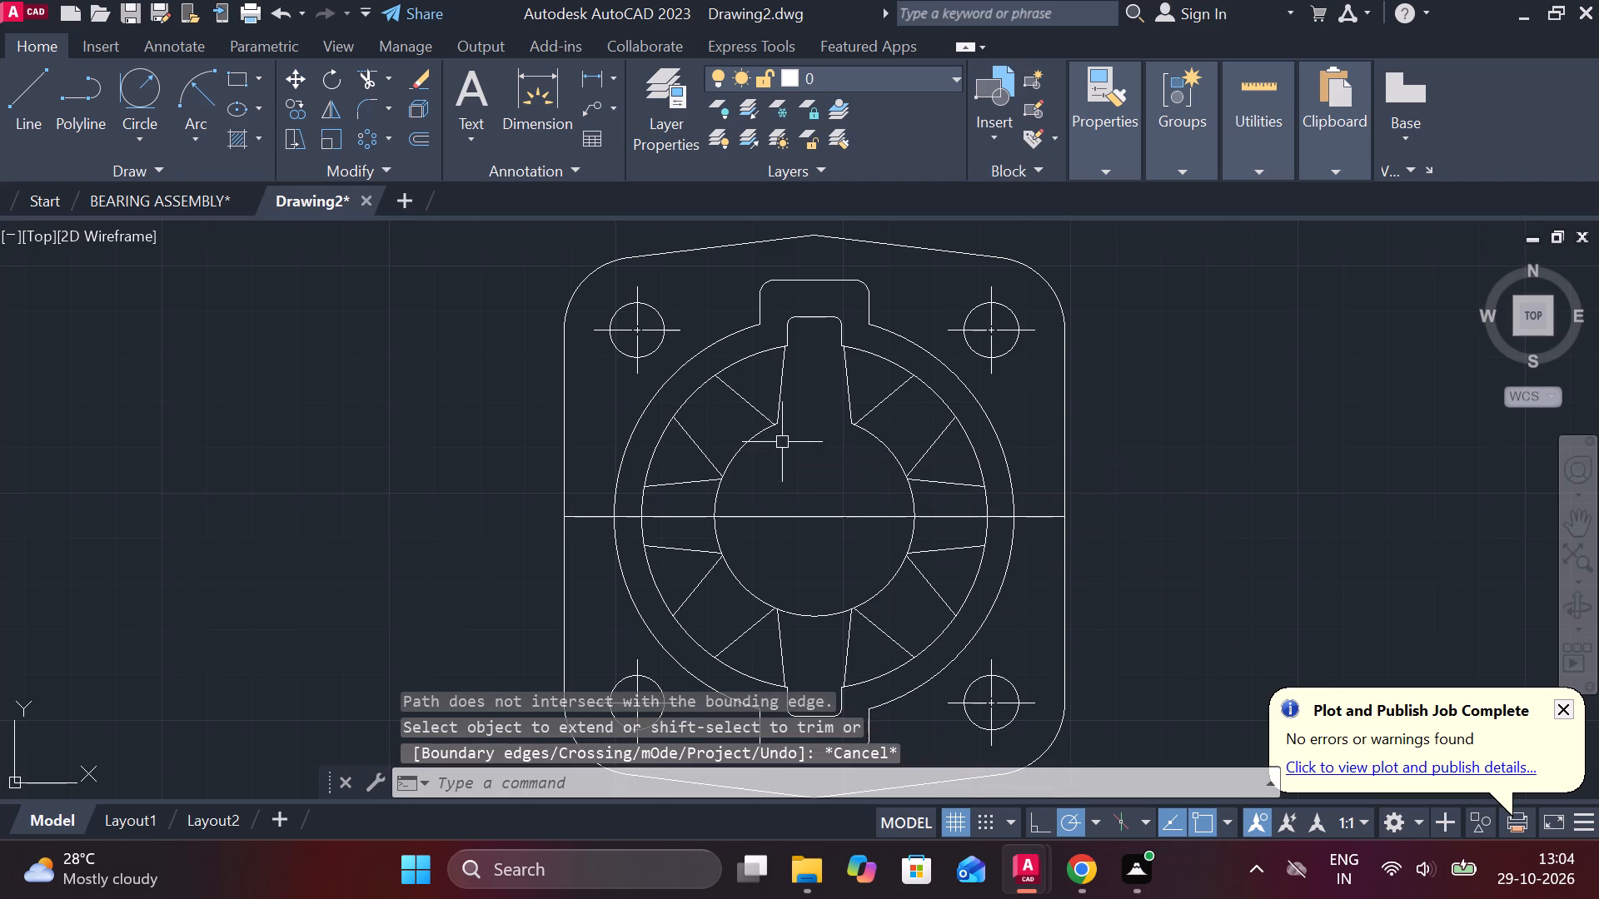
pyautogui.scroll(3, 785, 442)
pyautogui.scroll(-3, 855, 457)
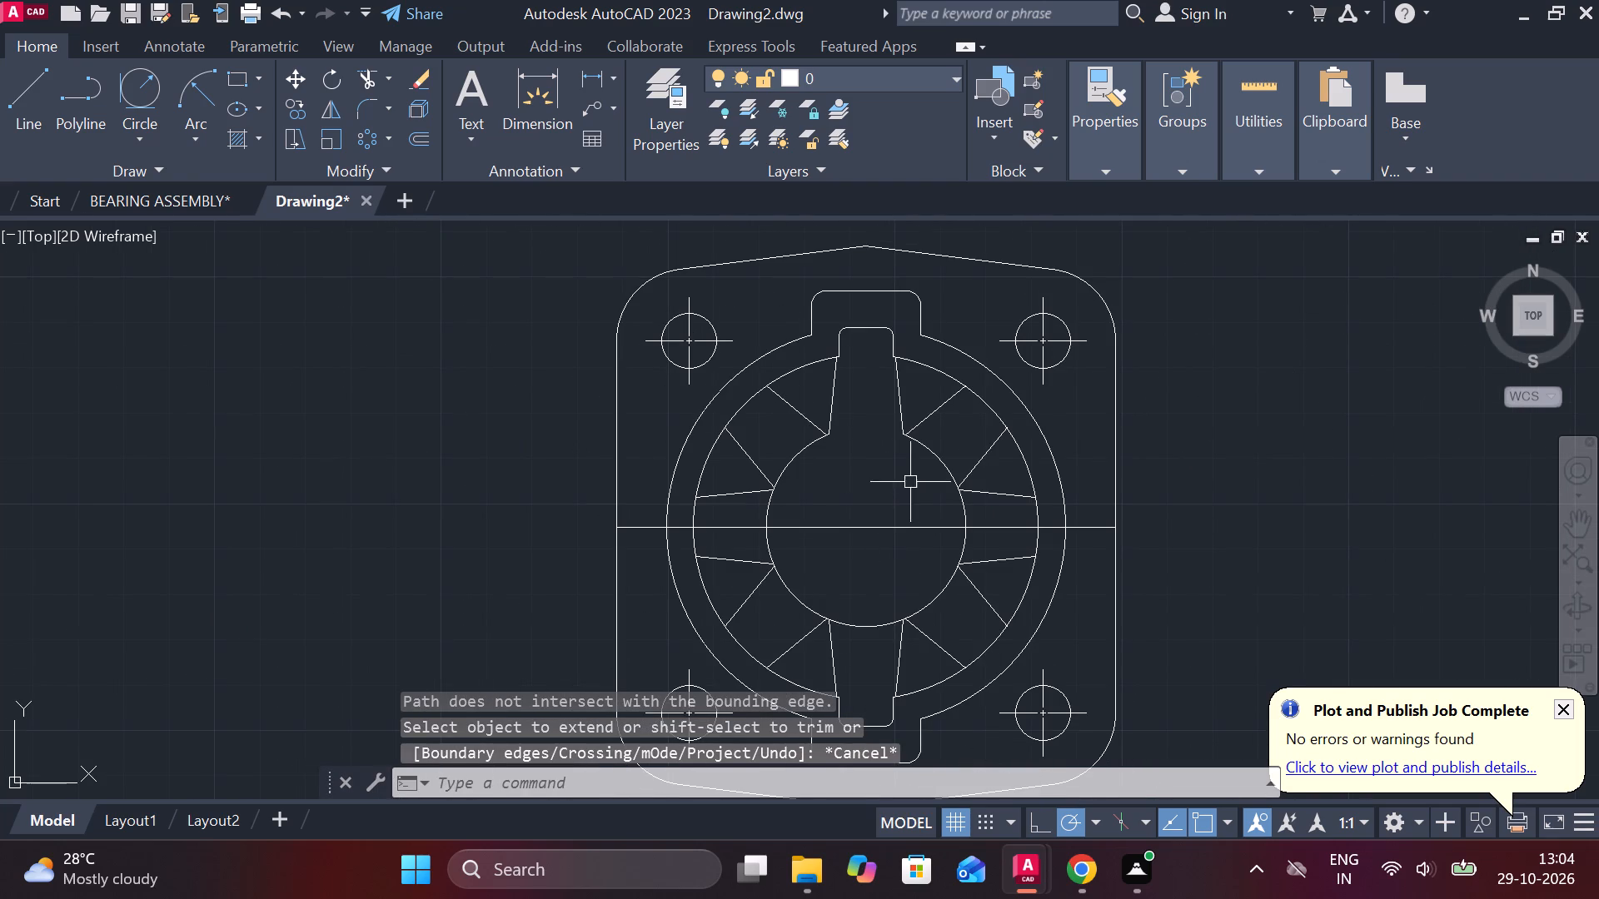
# Replace the open inner arc with a full circle of diameter 44 centred on the plan view.
pyautogui.click(932, 460)
pyautogui.write('EC')
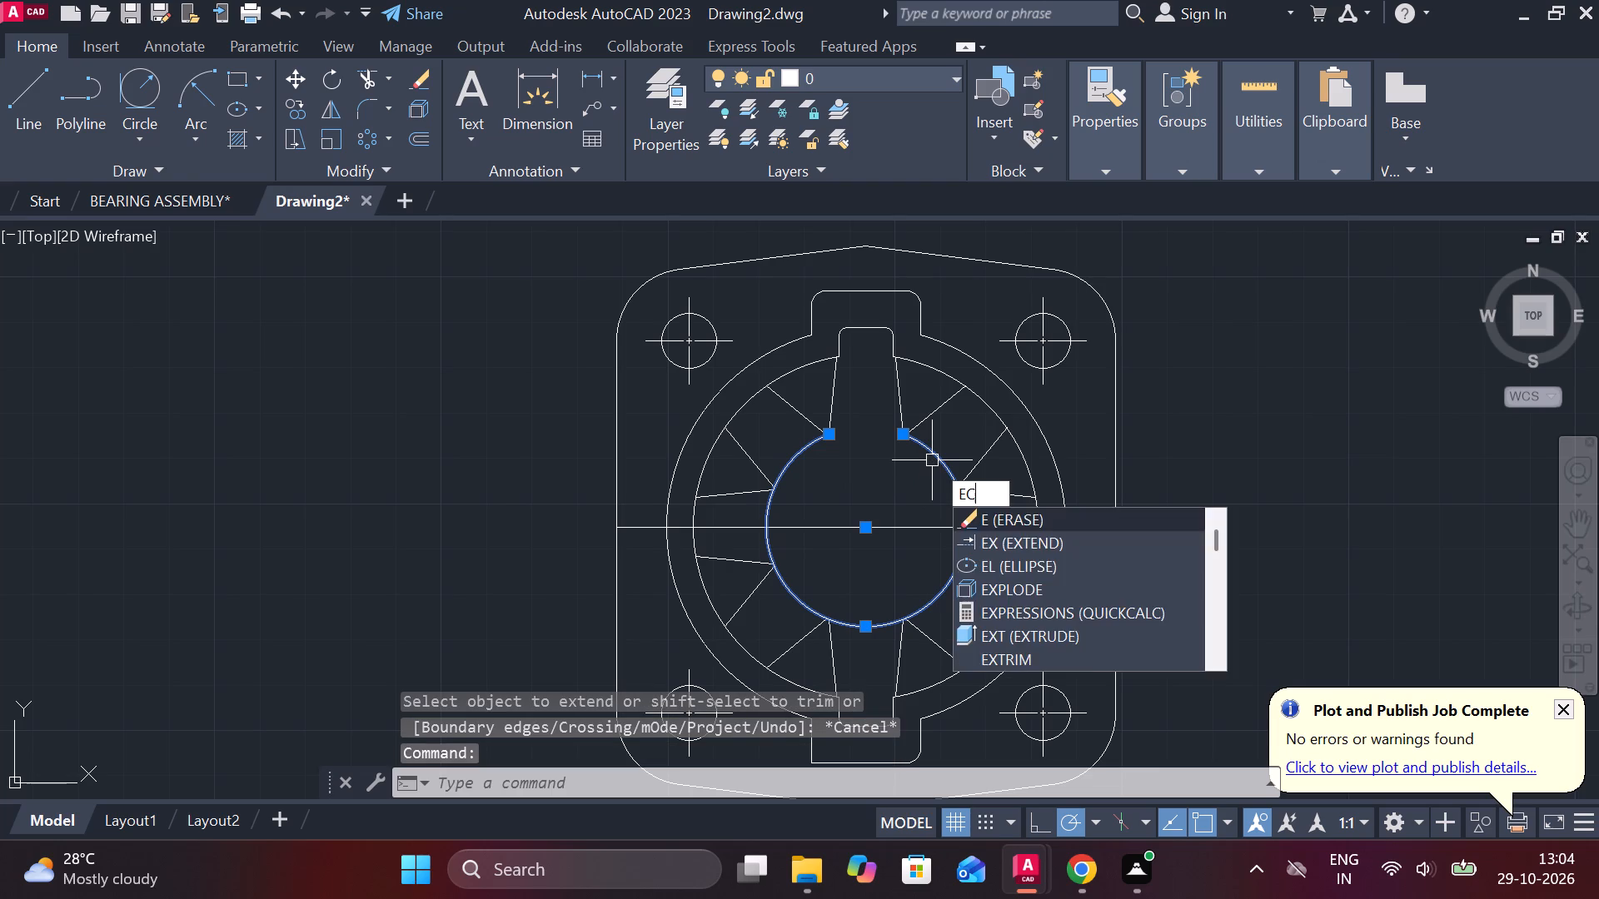
pyautogui.press('BackSpace')
pyautogui.press('Return')
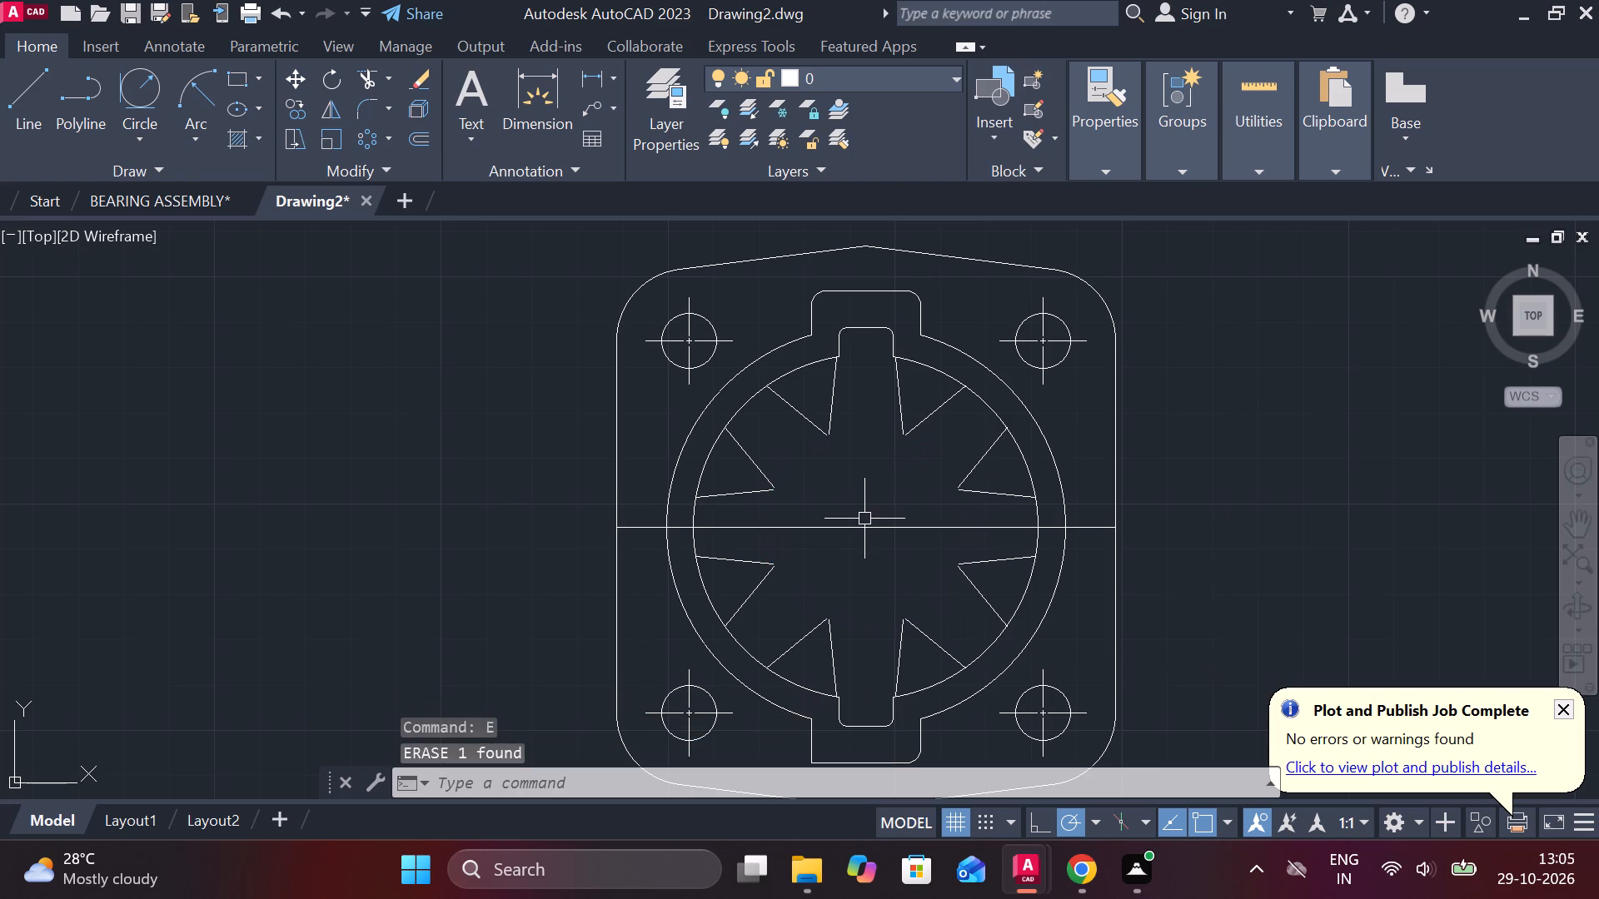
pyautogui.write('C')
pyautogui.press('space')
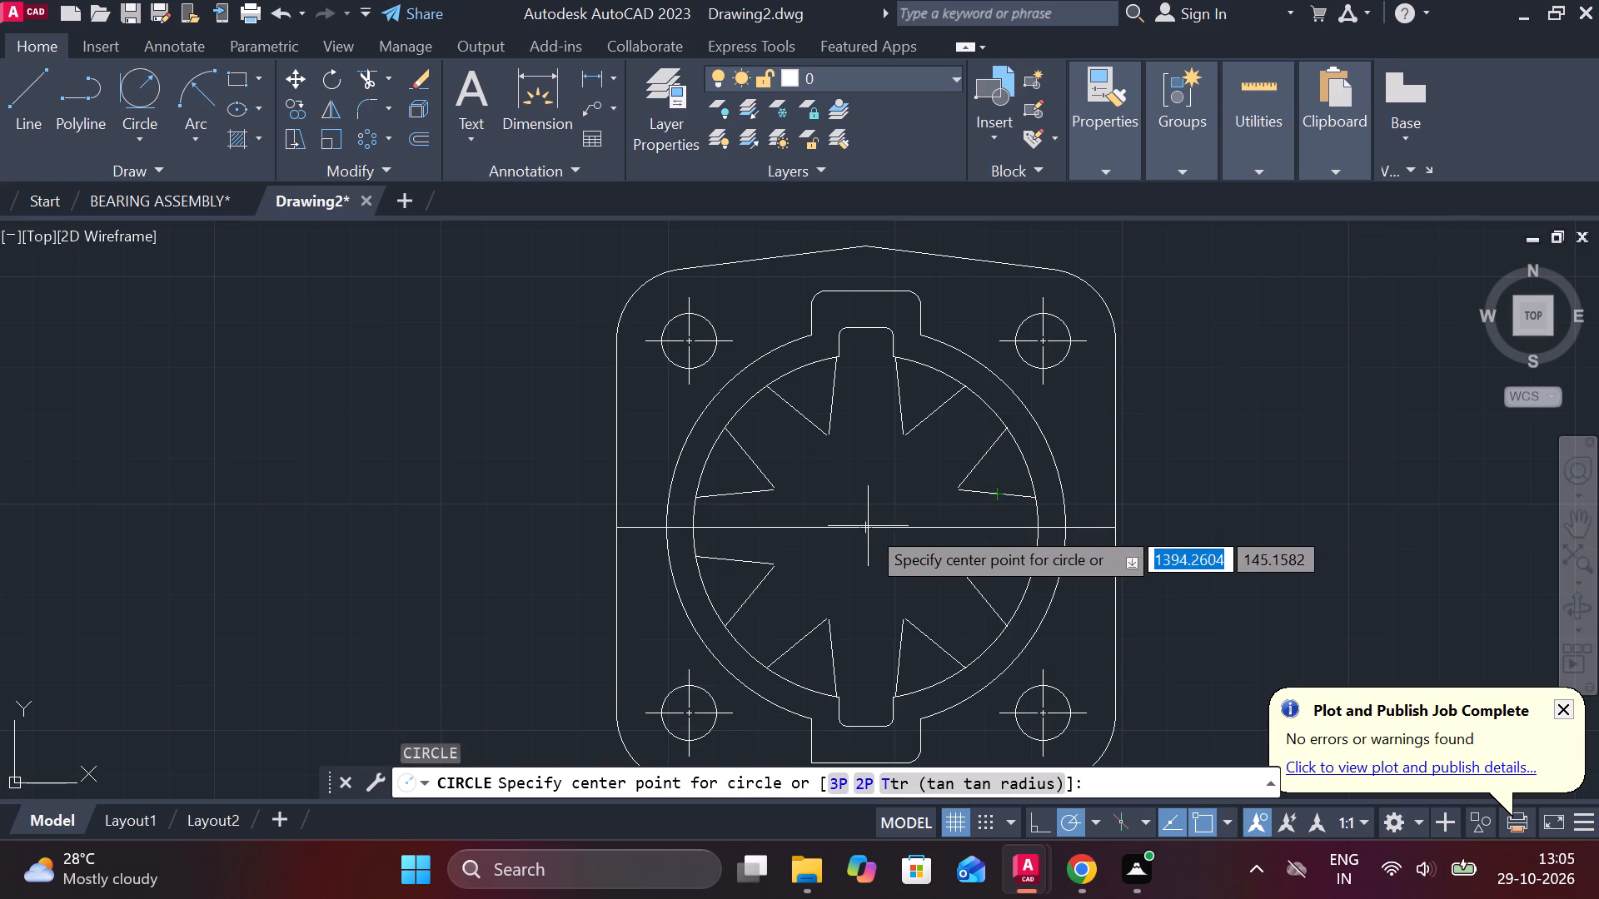
pyautogui.click(868, 526)
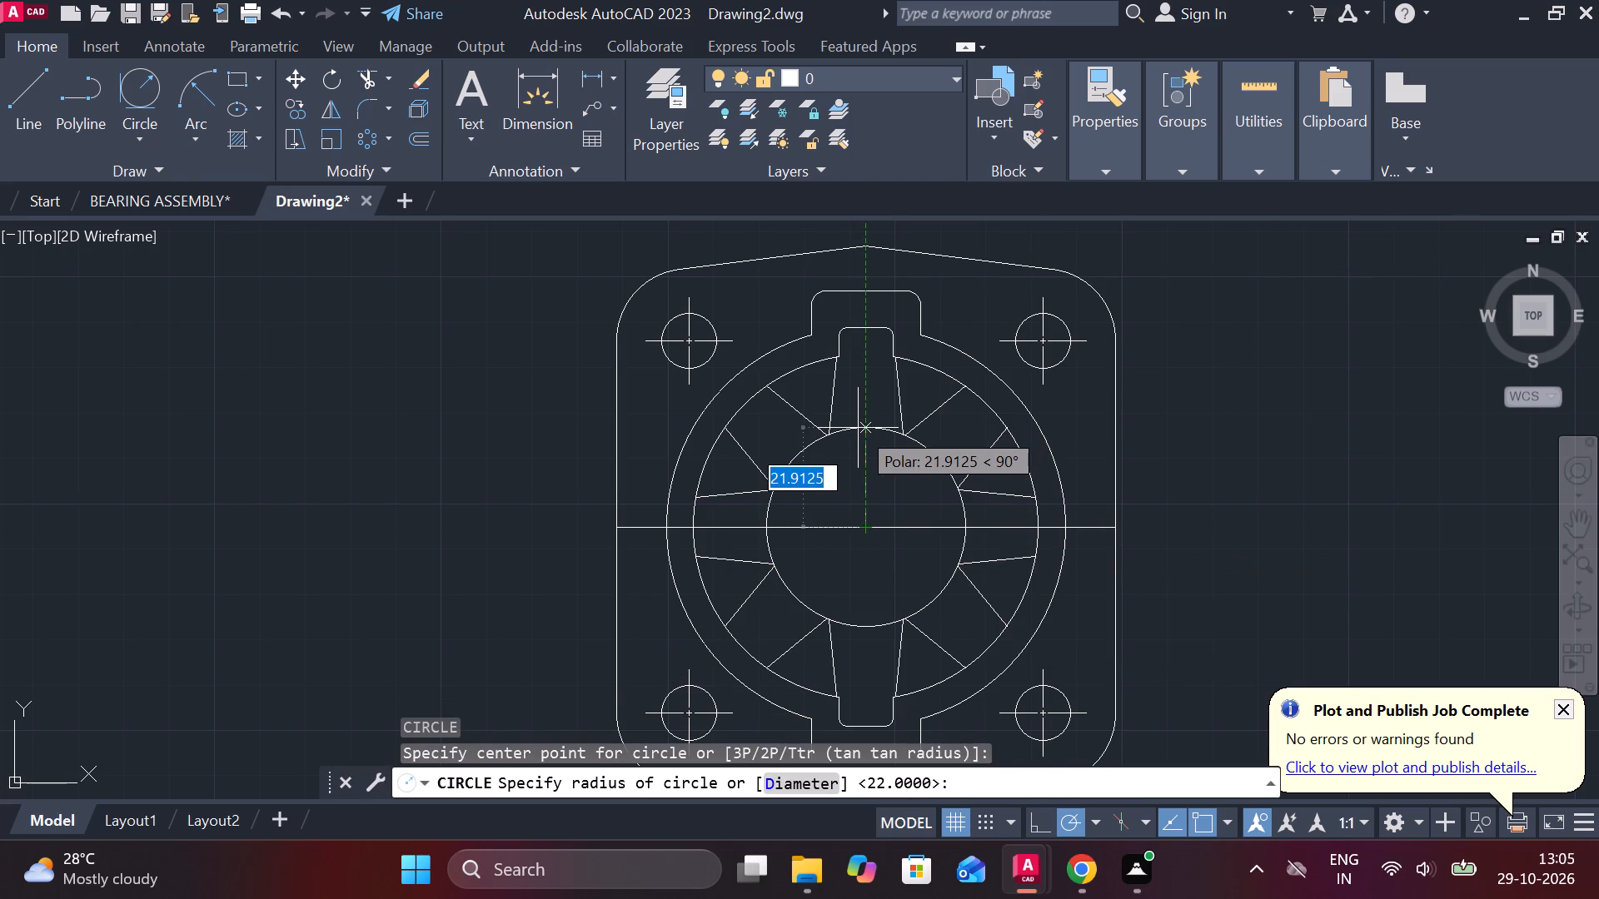
pyautogui.scroll(1, 834, 427)
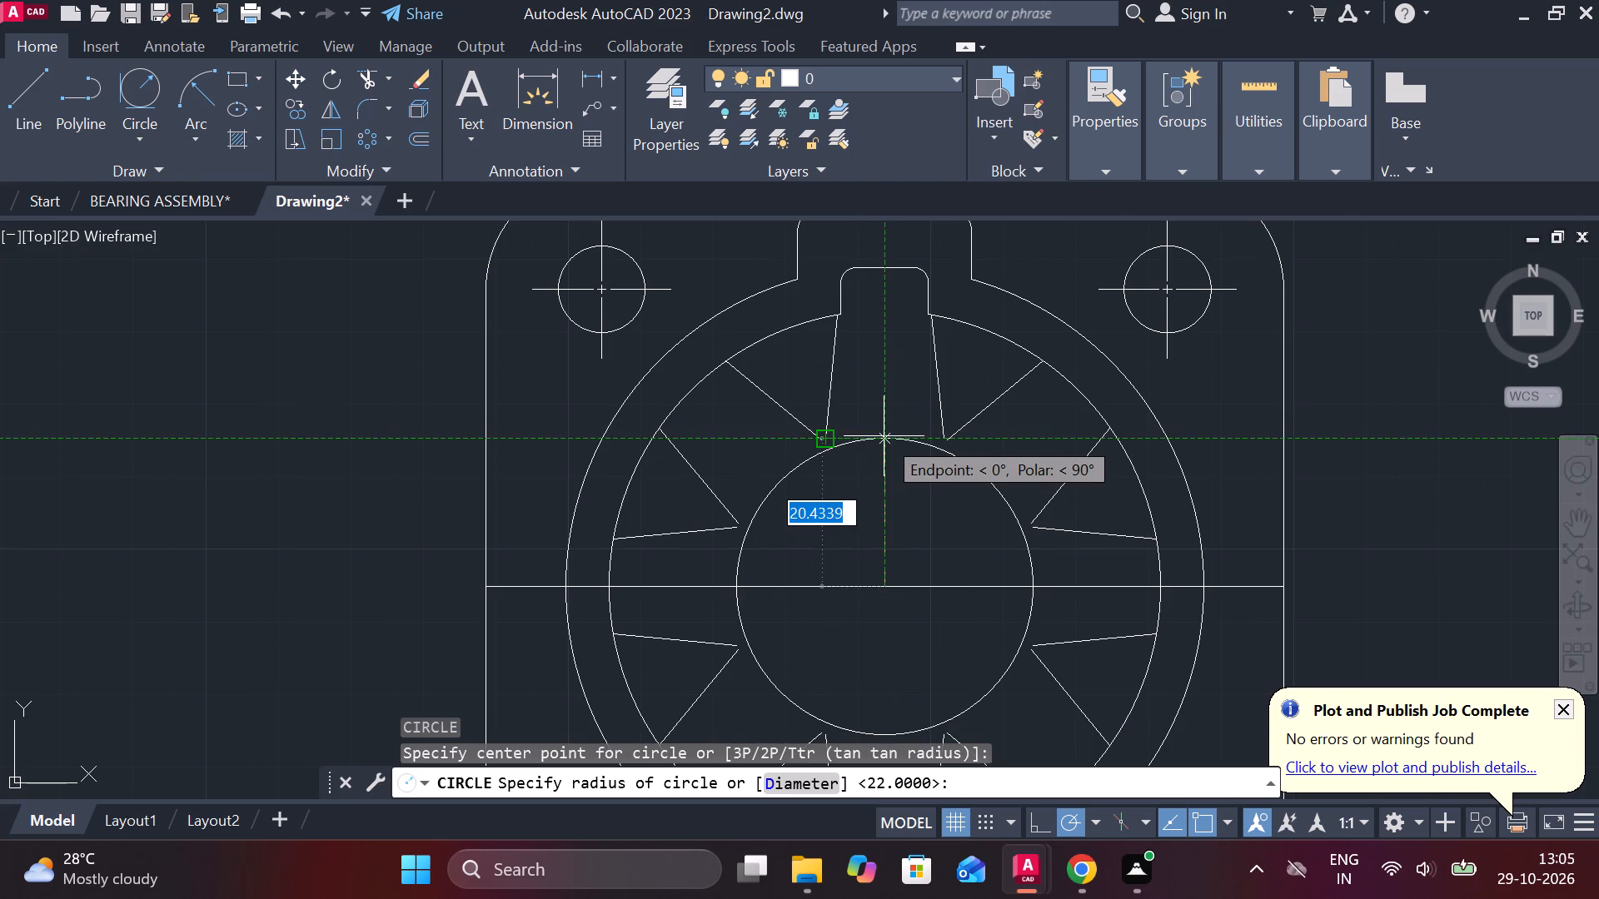
pyautogui.write('D 44')
pyautogui.press('space')
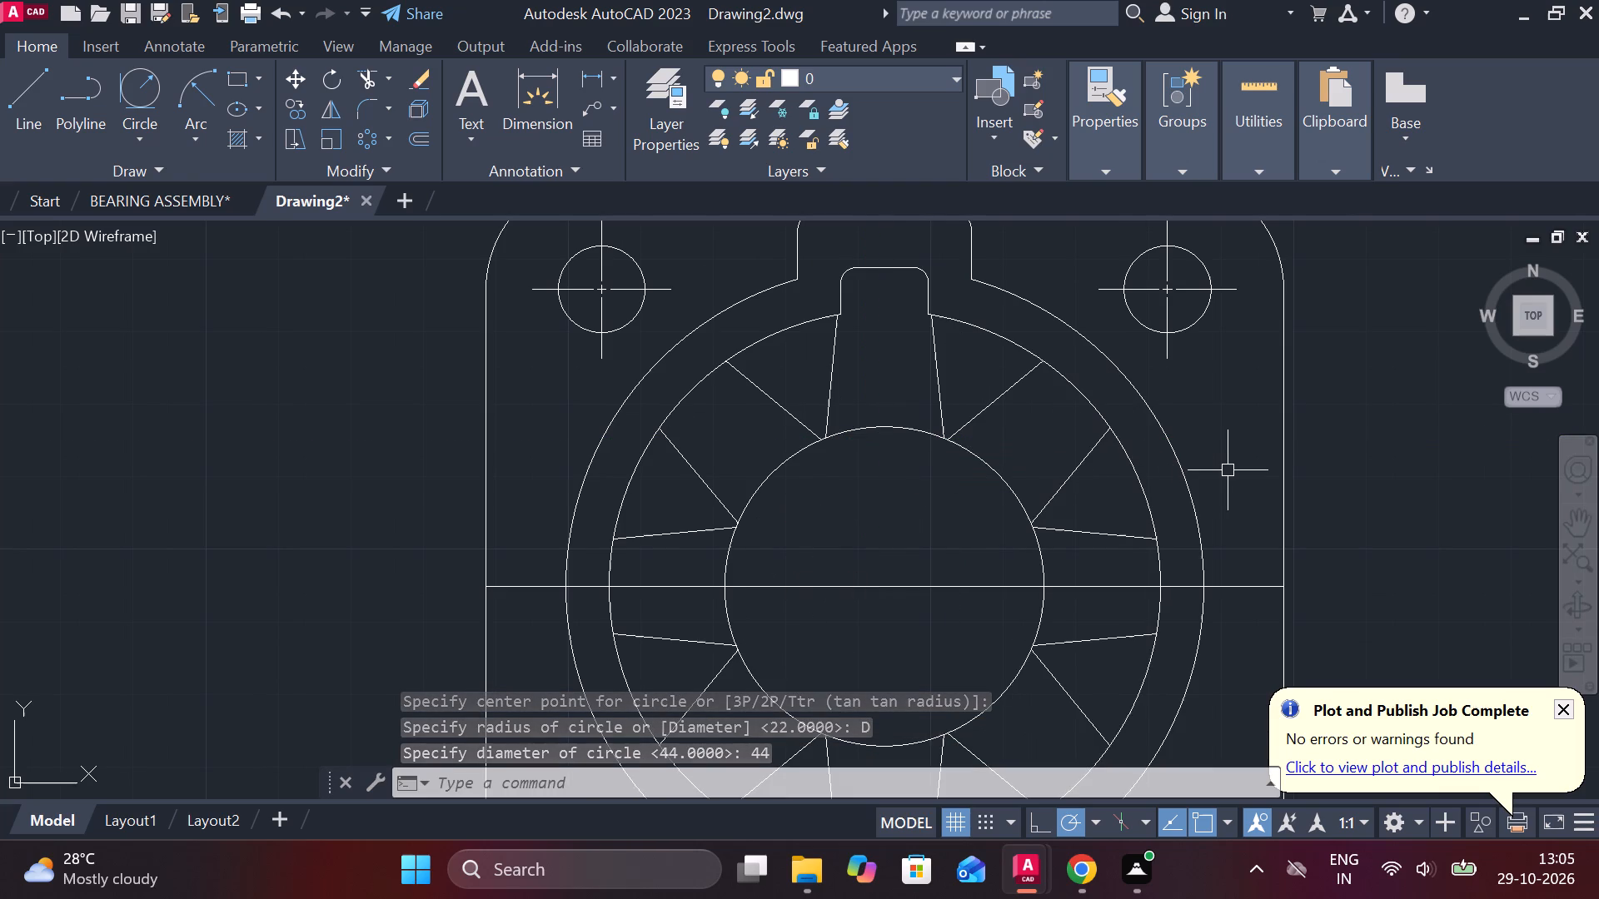
# Join the two overlapping horizontal line pieces through the circle's centre into one line.
pyautogui.click(889, 584)
pyautogui.click(772, 591)
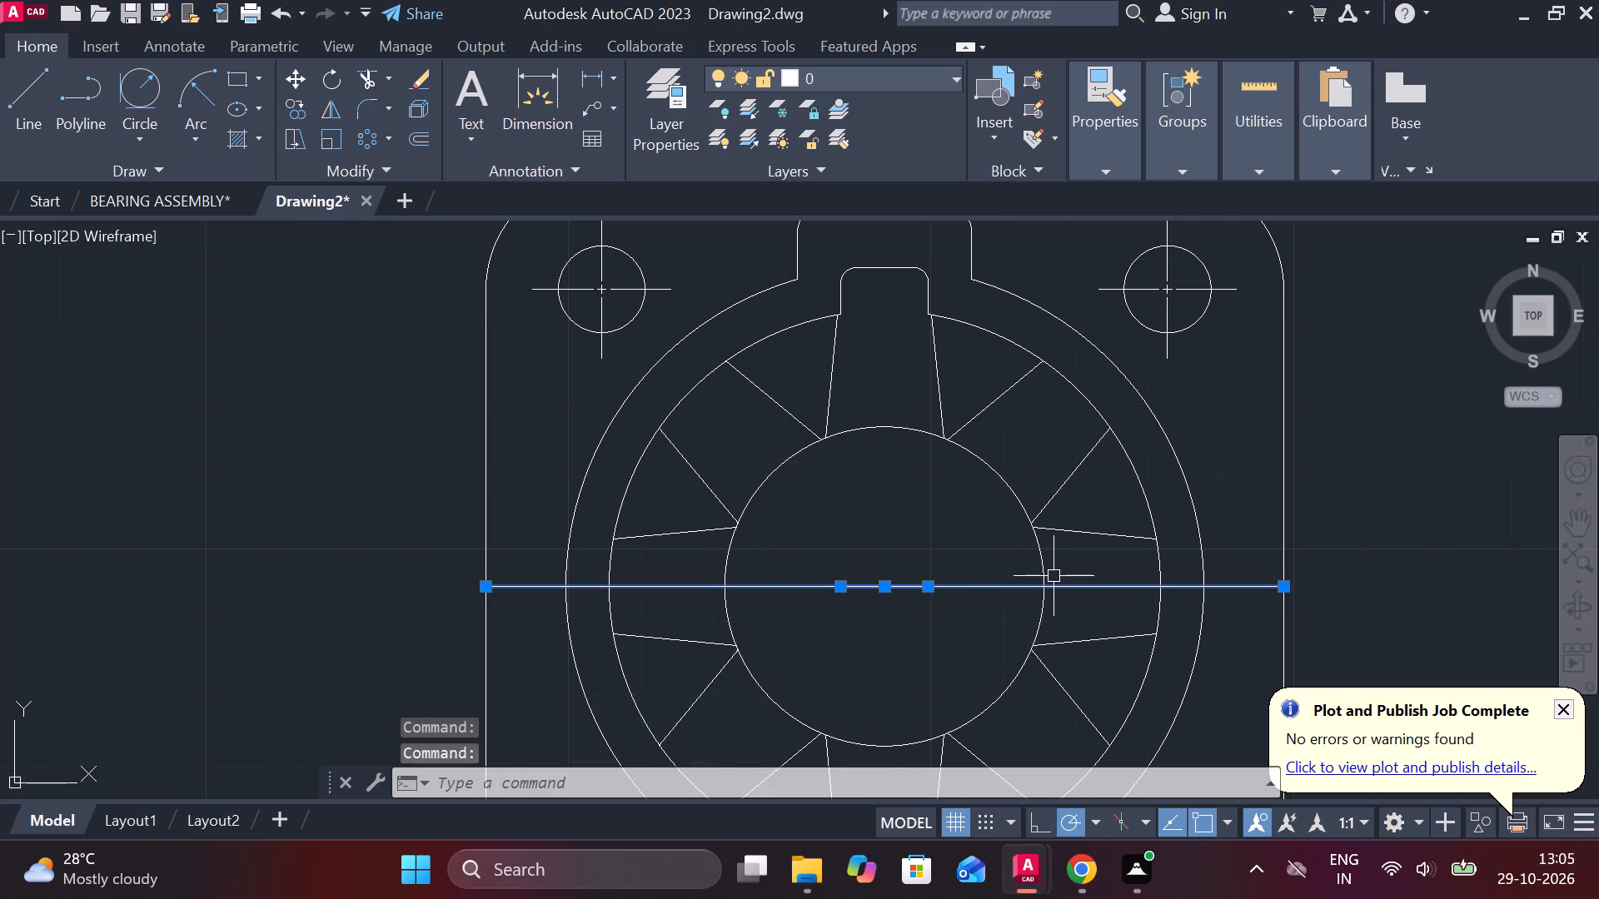
pyautogui.press('j')
pyautogui.press('Return')
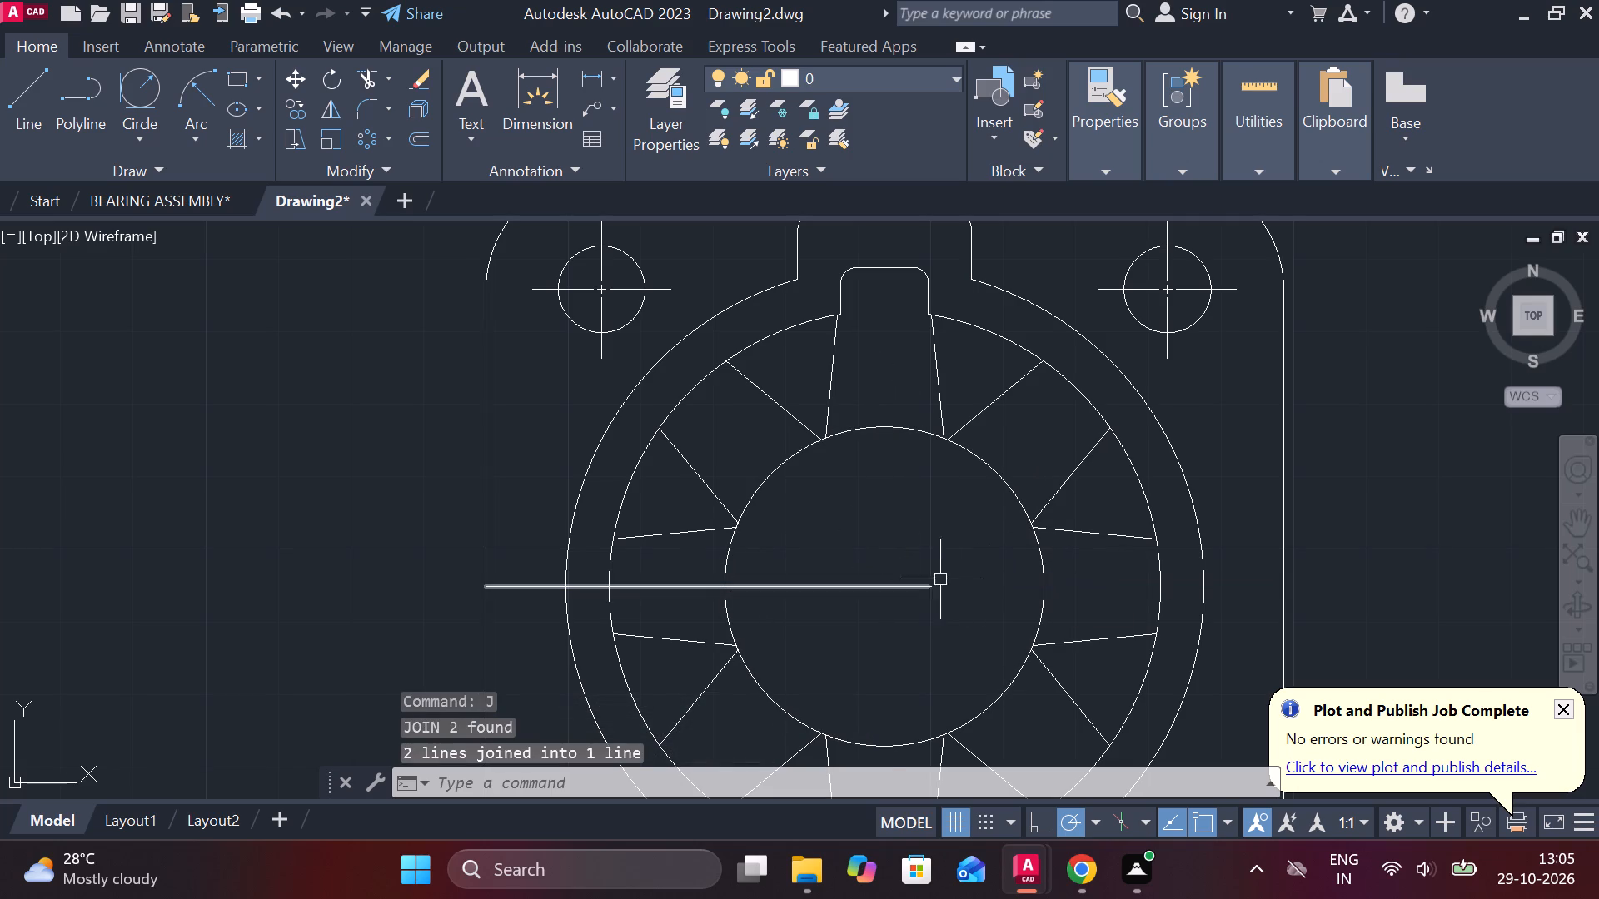
# Extend the joined horizontal centre line across the circles to the plate's right edge.
pyautogui.write('EX')
pyautogui.press('space')
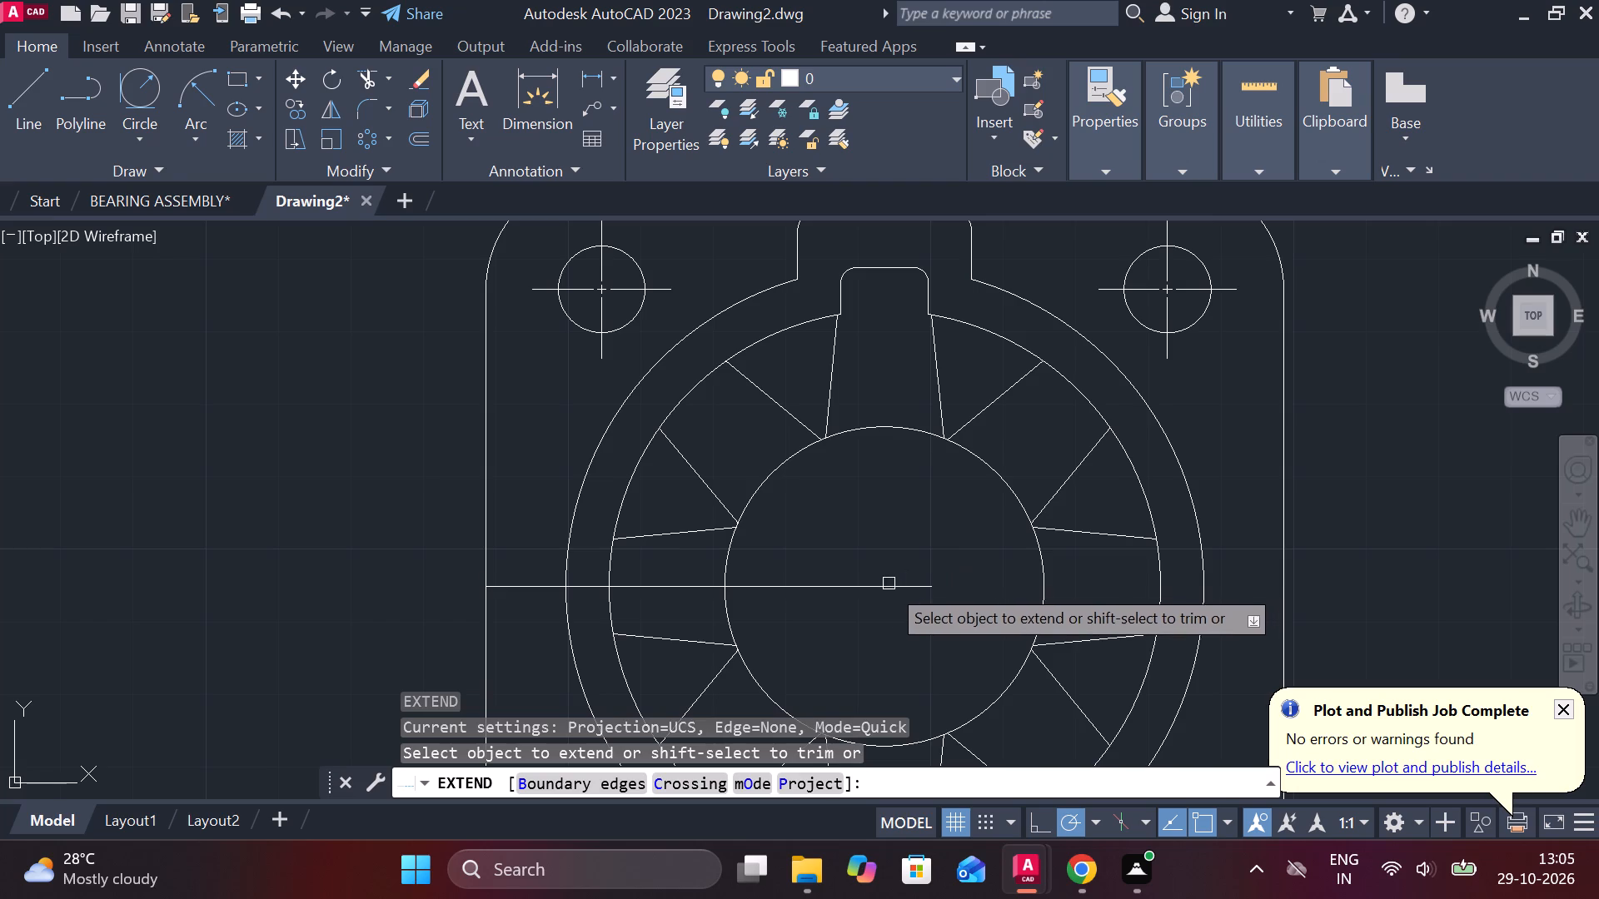
pyautogui.click(885, 587)
pyautogui.click(1003, 594)
pyautogui.click(985, 579)
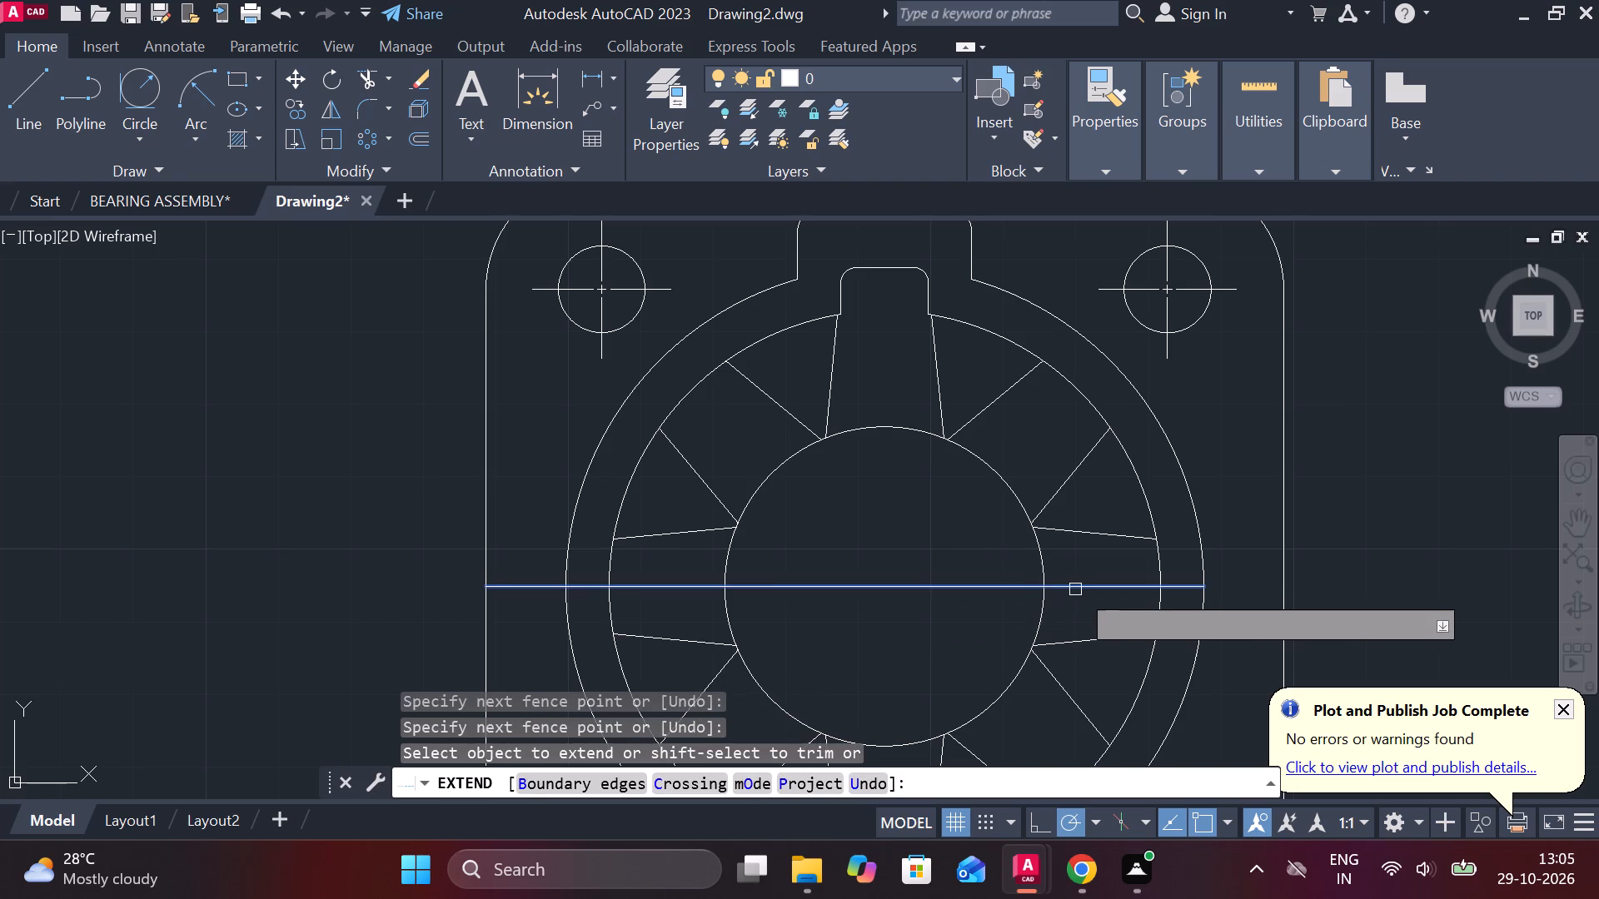
pyautogui.click(1085, 589)
pyautogui.click(1124, 588)
pyautogui.scroll(-1, 1125, 588)
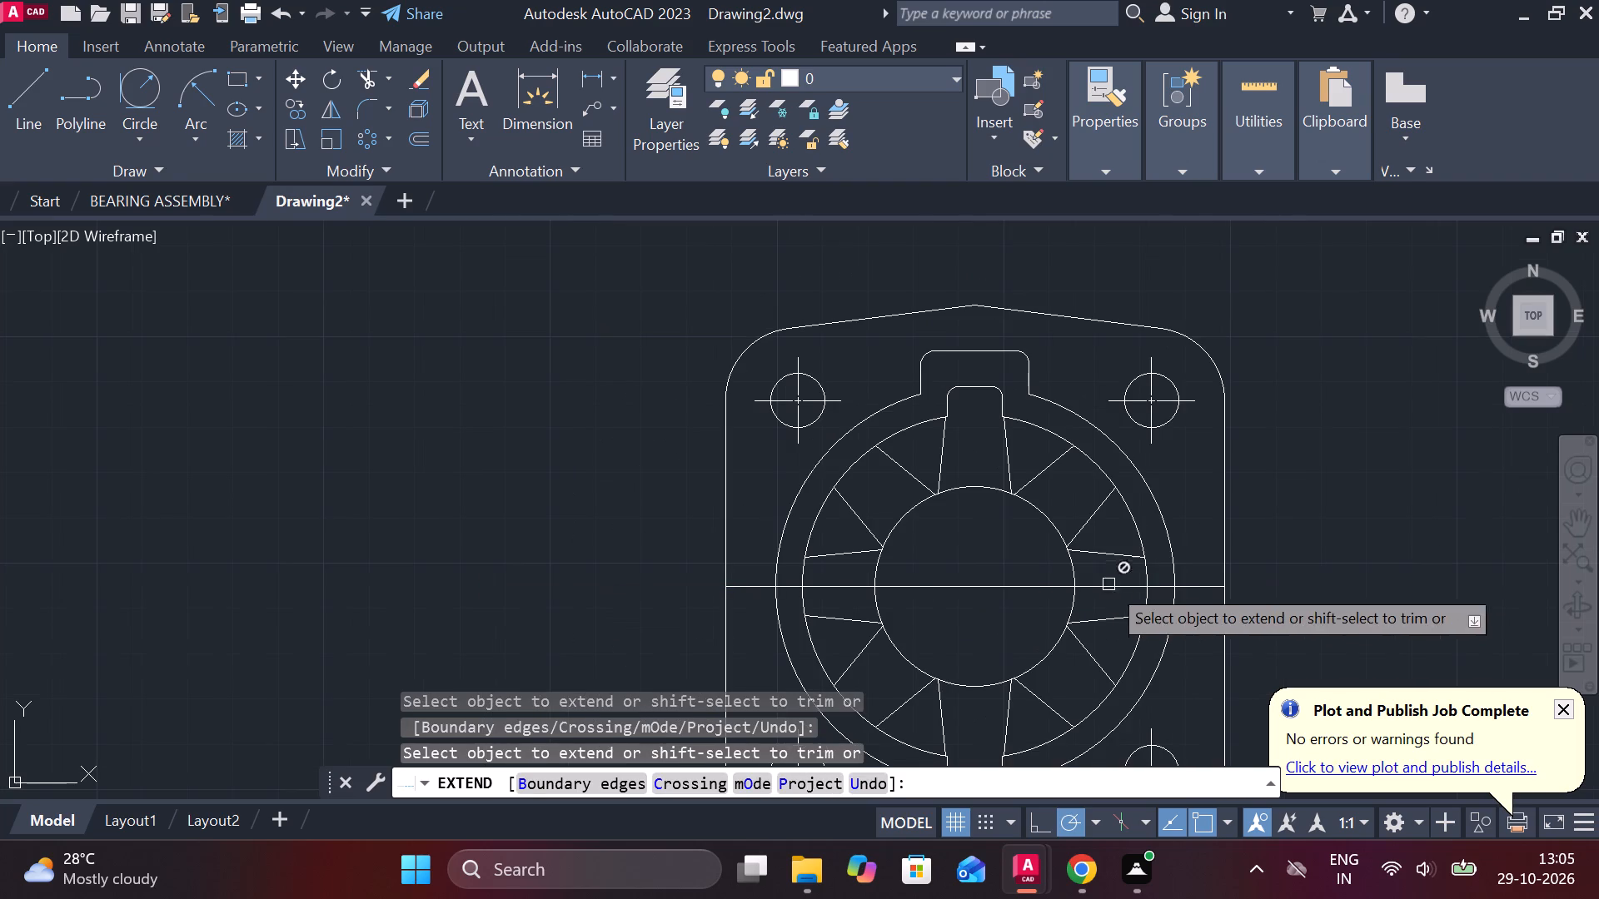
pyautogui.press('Escape')
# Change the linetype of the plan view's horizontal centre line to CENTER.
pyautogui.click(1018, 585)
pyautogui.click(1103, 183)
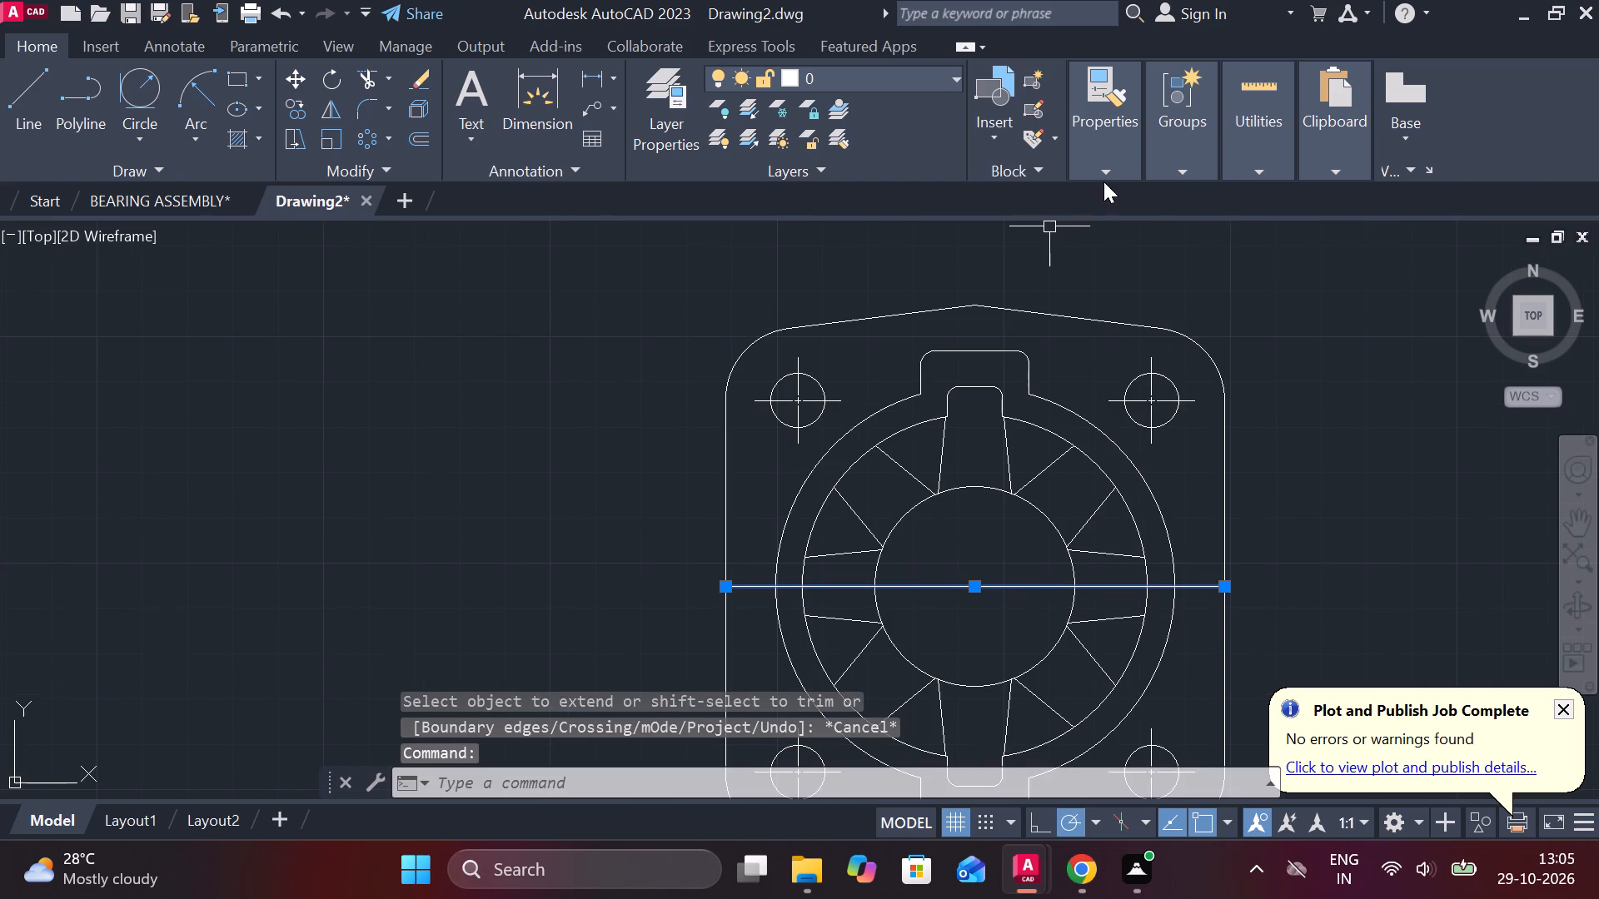
pyautogui.click(1108, 177)
pyautogui.click(1297, 251)
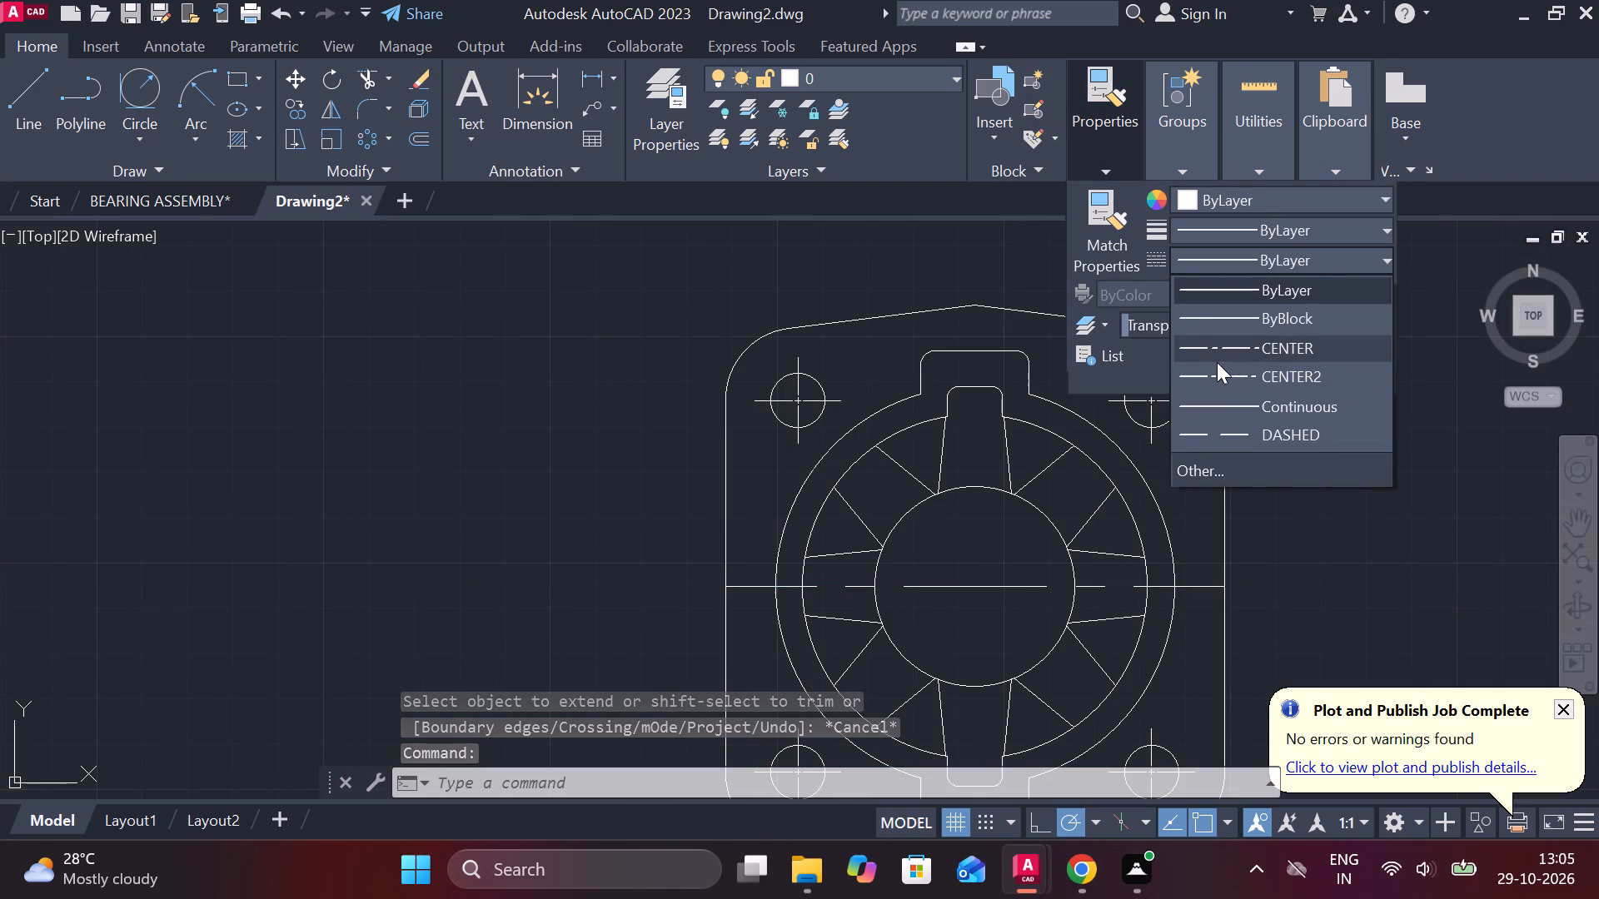
pyautogui.click(1217, 361)
pyautogui.press('Escape')
# Add a vertical centerline midway between the plate's left and right straight edges.
pyautogui.scroll(-1, 1002, 558)
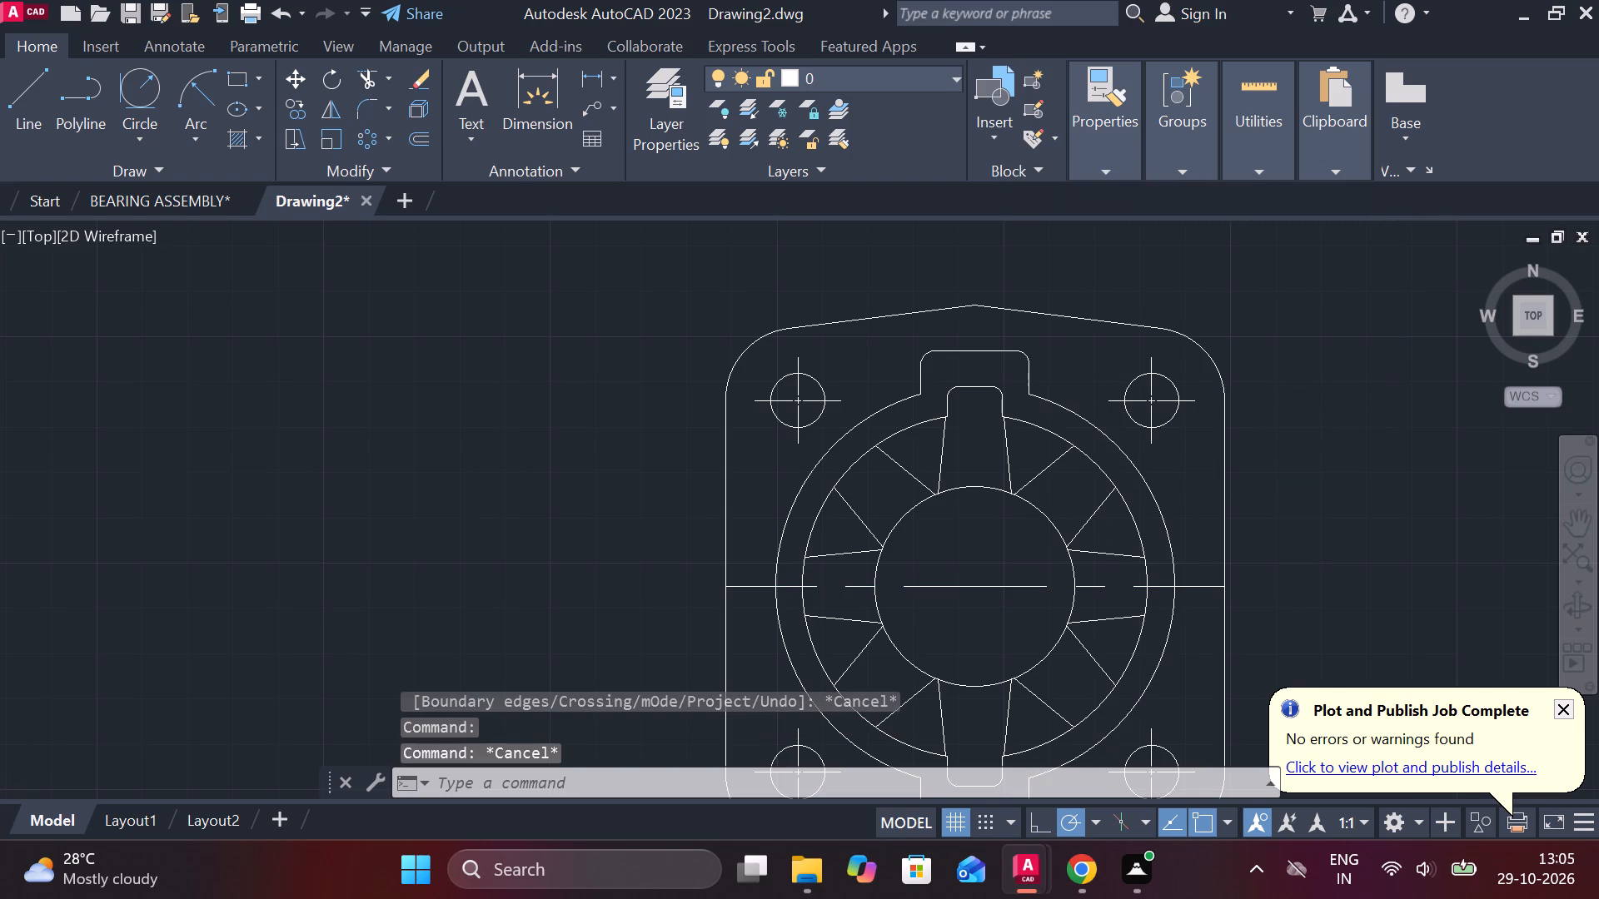
pyautogui.moveTo(987, 559); pyautogui.dragTo(910, 492, button='middle')
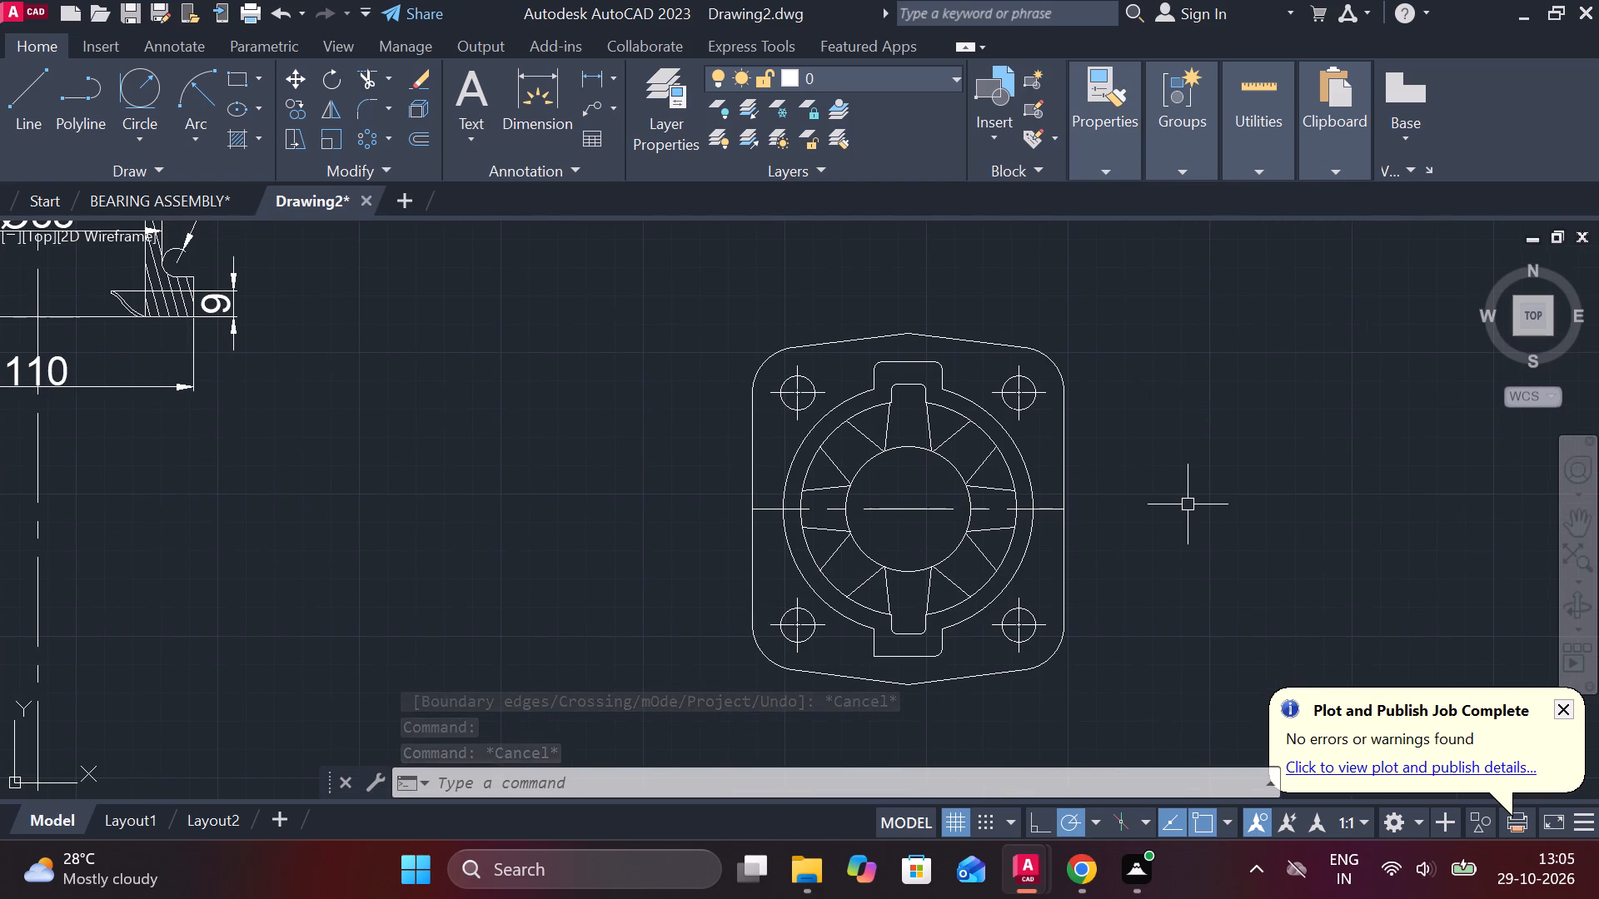
pyautogui.write('CE')
pyautogui.click(1266, 564)
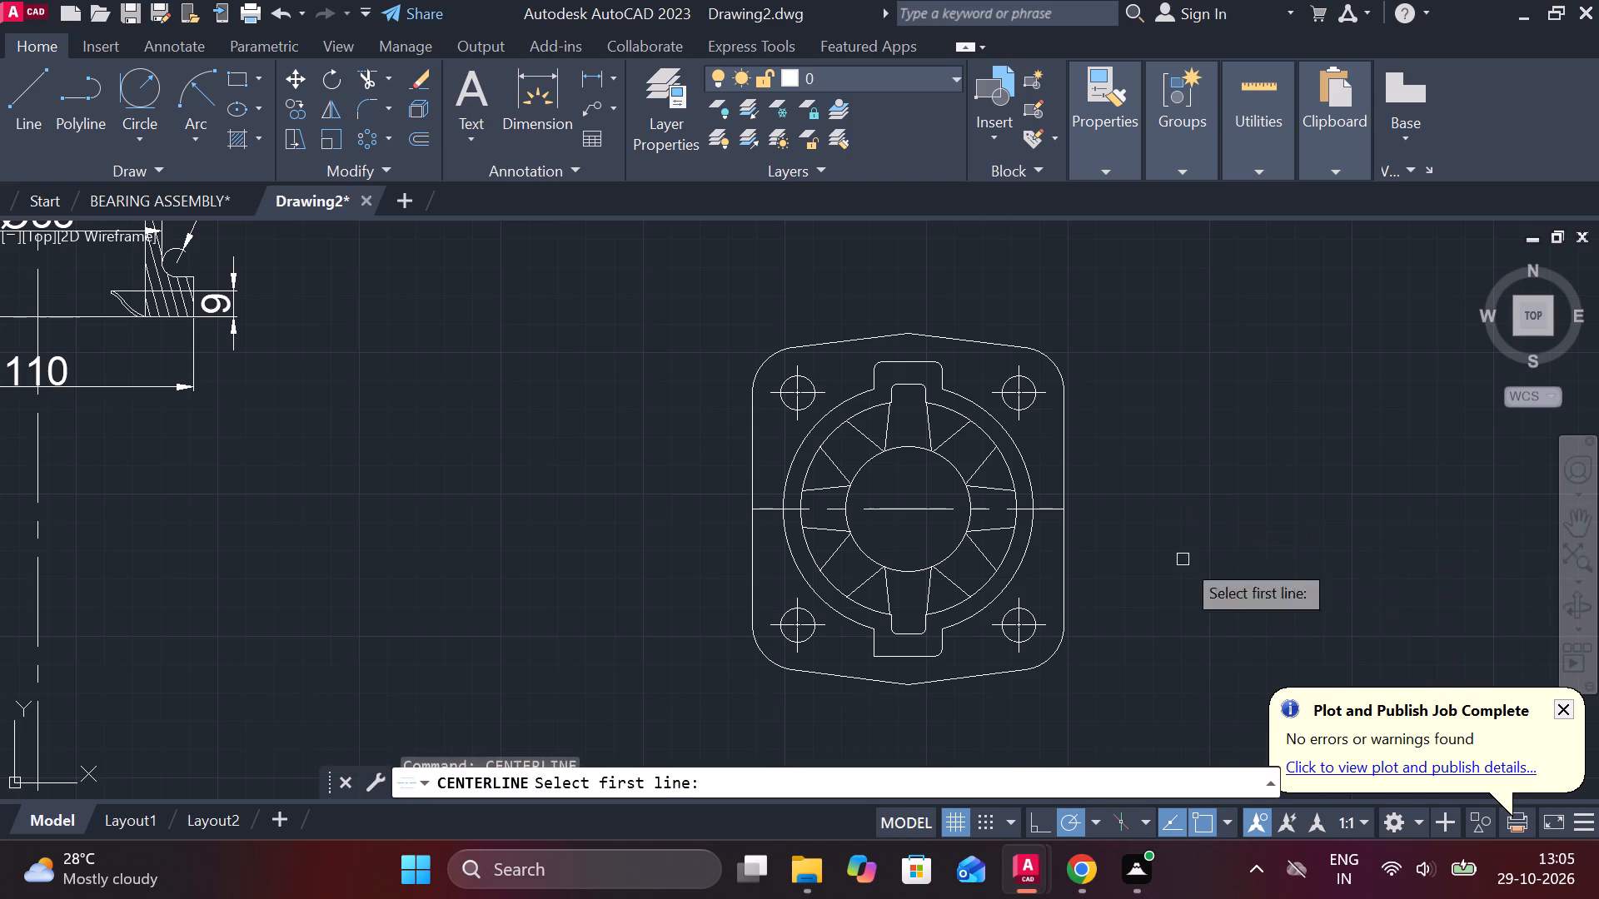
pyautogui.click(754, 466)
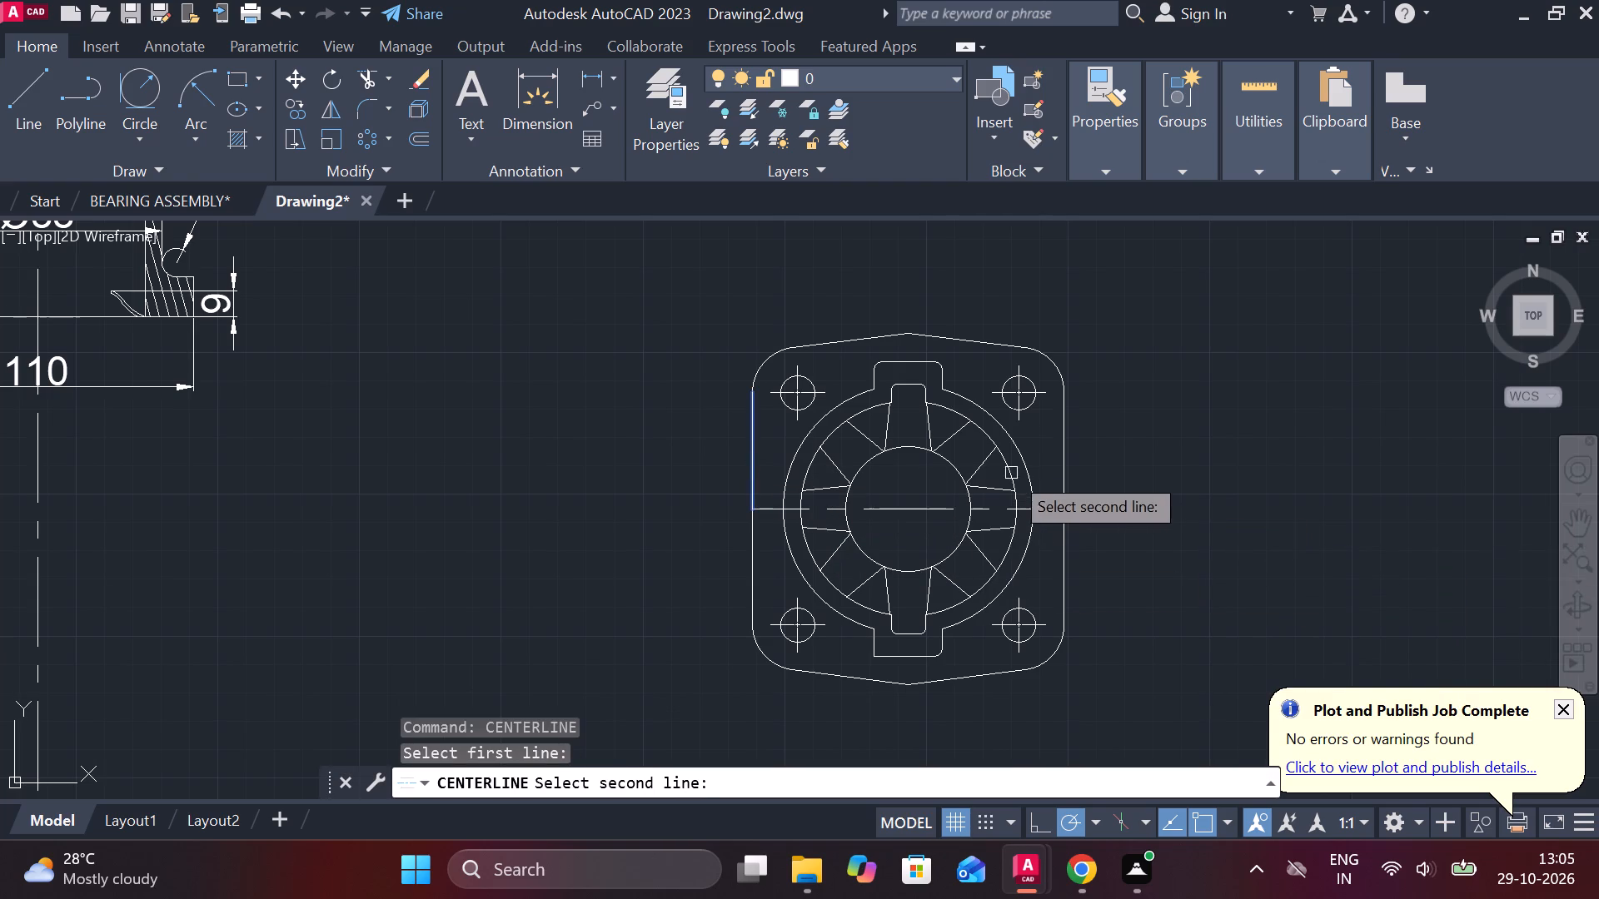
pyautogui.click(1062, 442)
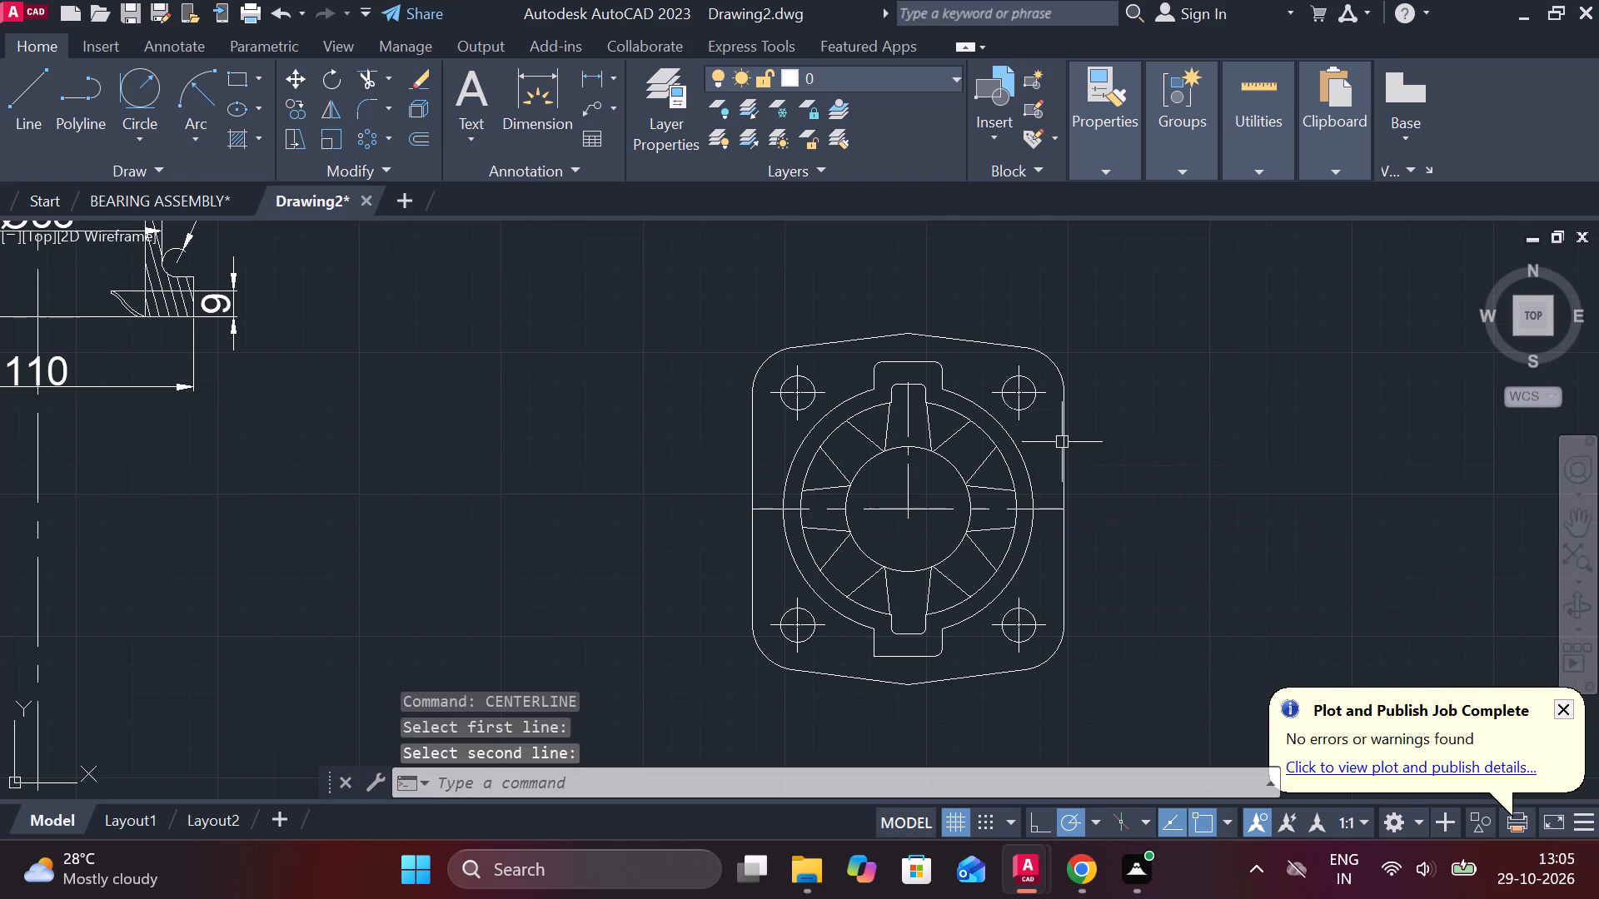
pyautogui.press('Escape')
# Stretch both ends of the vertical centerline well beyond the plate's upper and lower peaks.
pyautogui.click(900, 489)
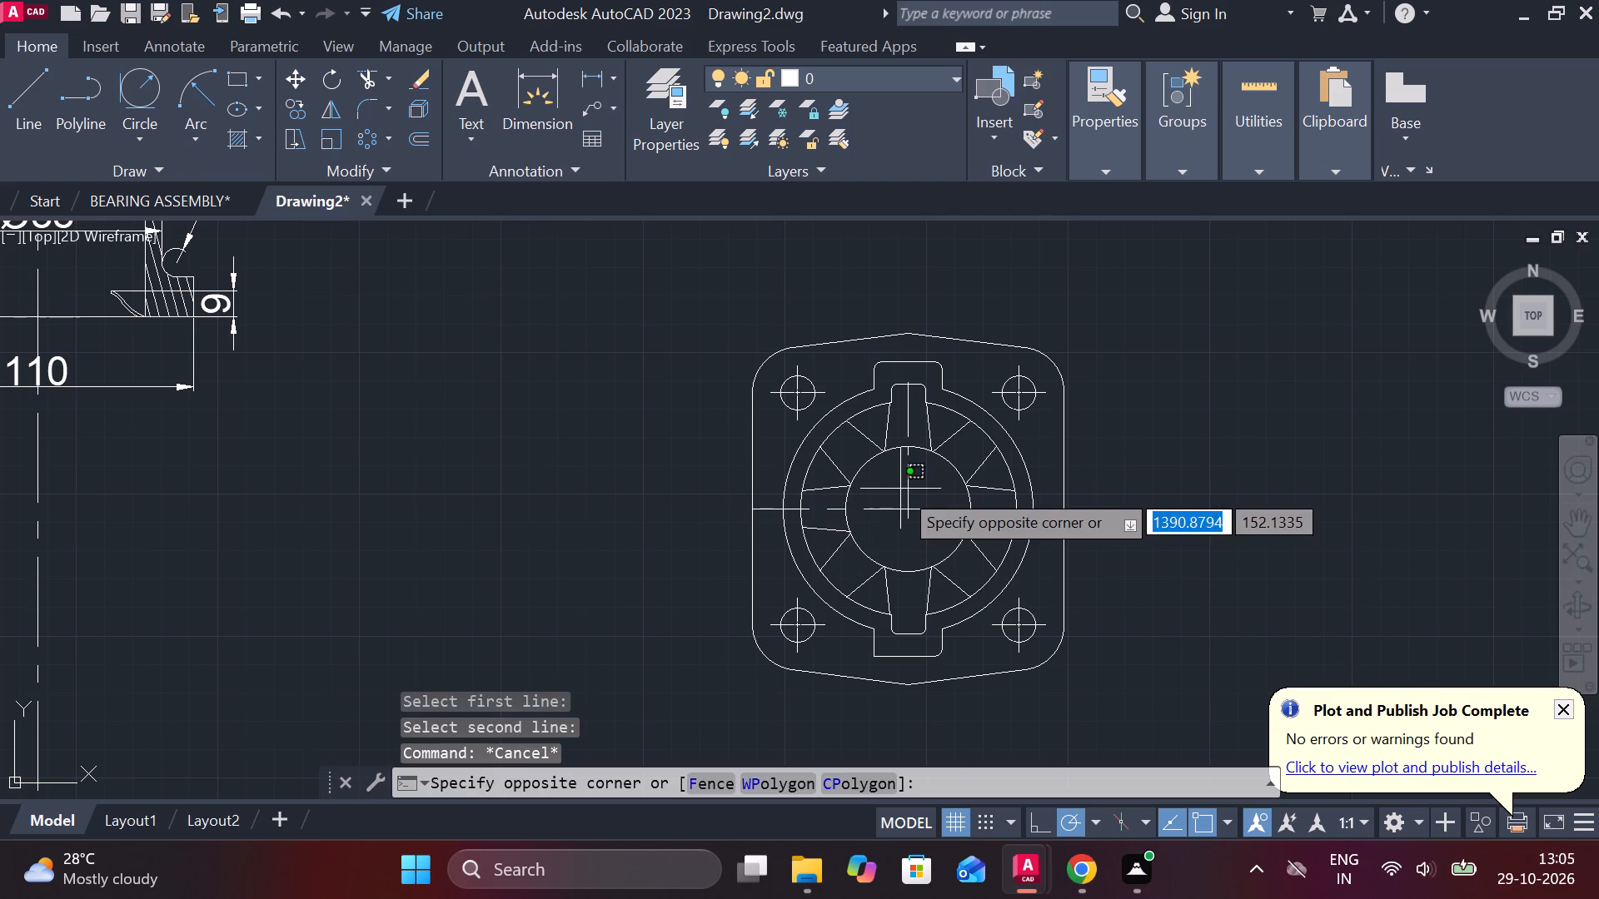
pyautogui.press('Escape')
pyautogui.click(906, 487)
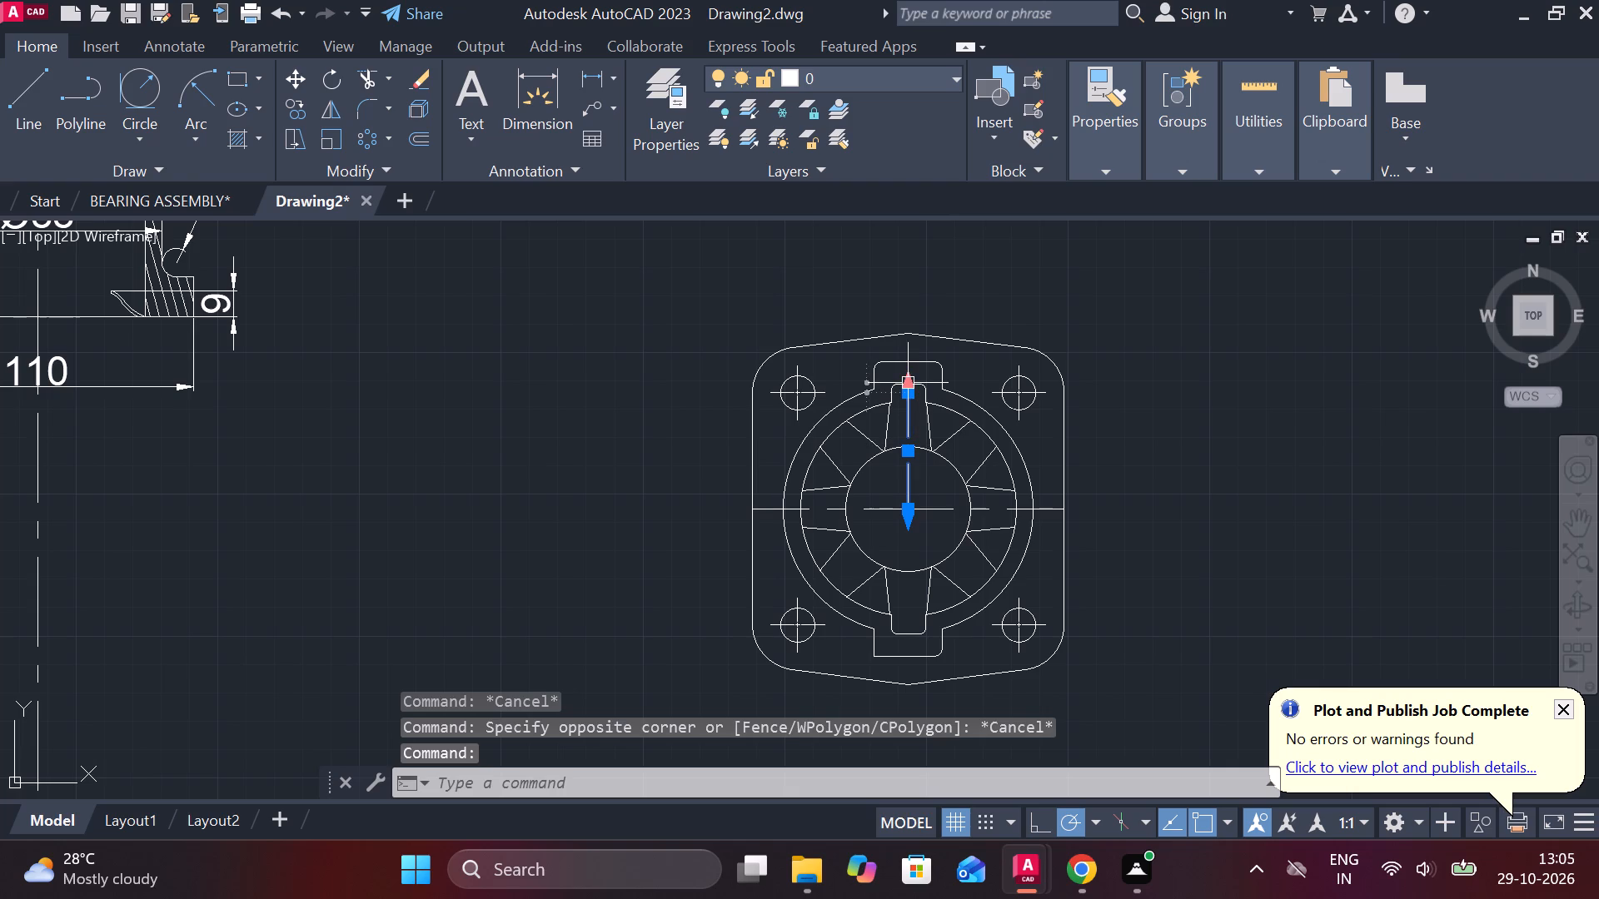
pyautogui.click(914, 380)
pyautogui.click(917, 274)
pyautogui.press('Escape')
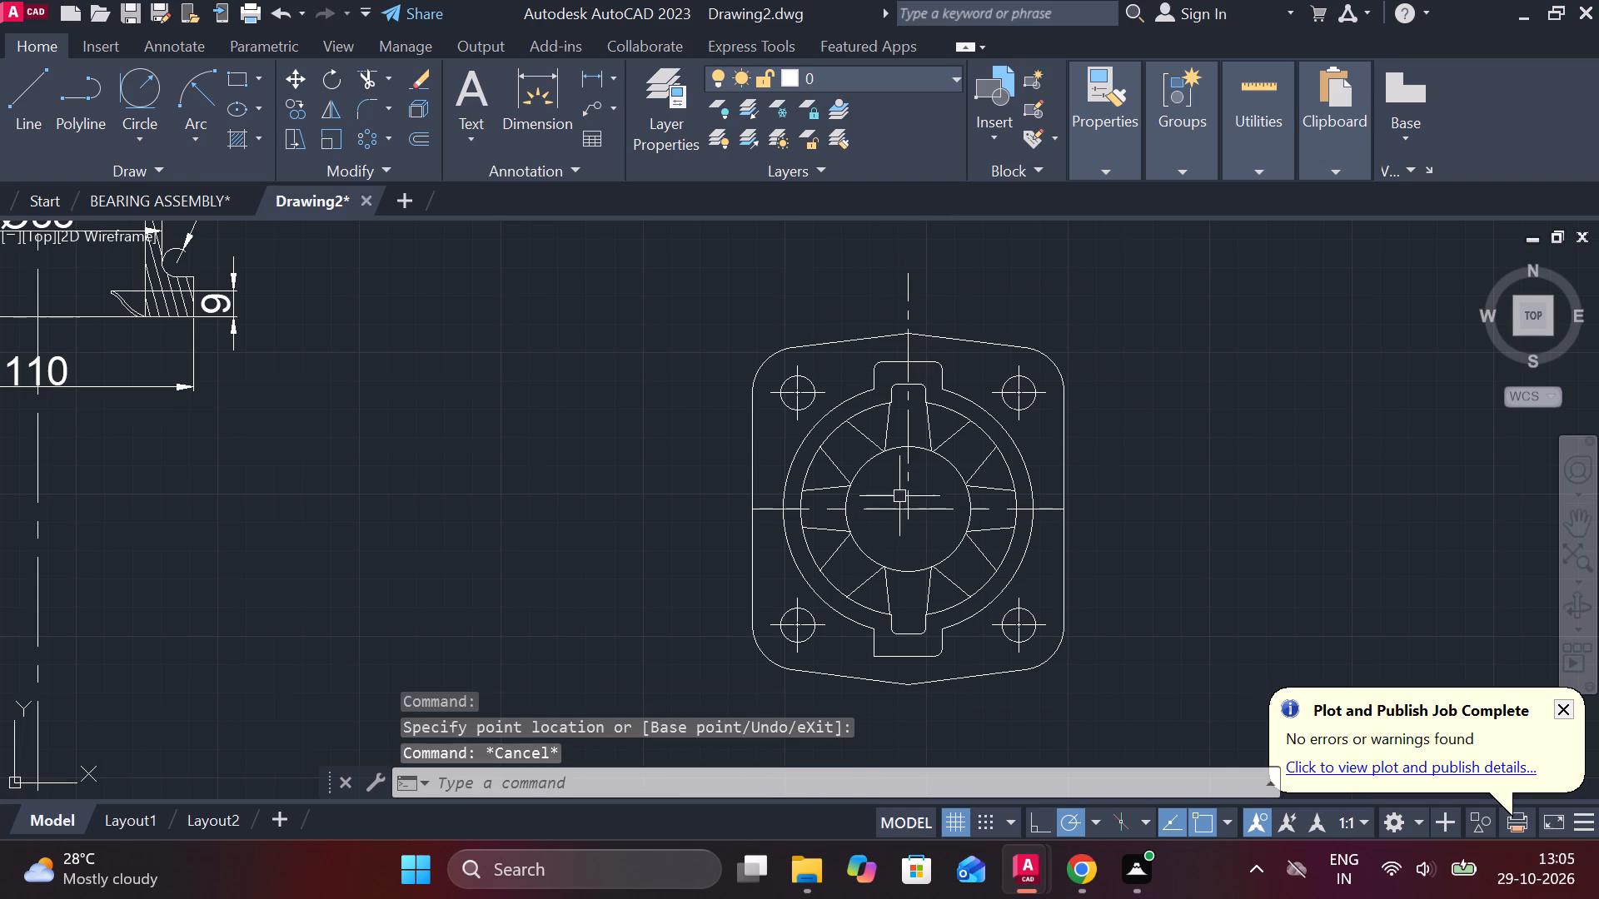
pyautogui.click(908, 473)
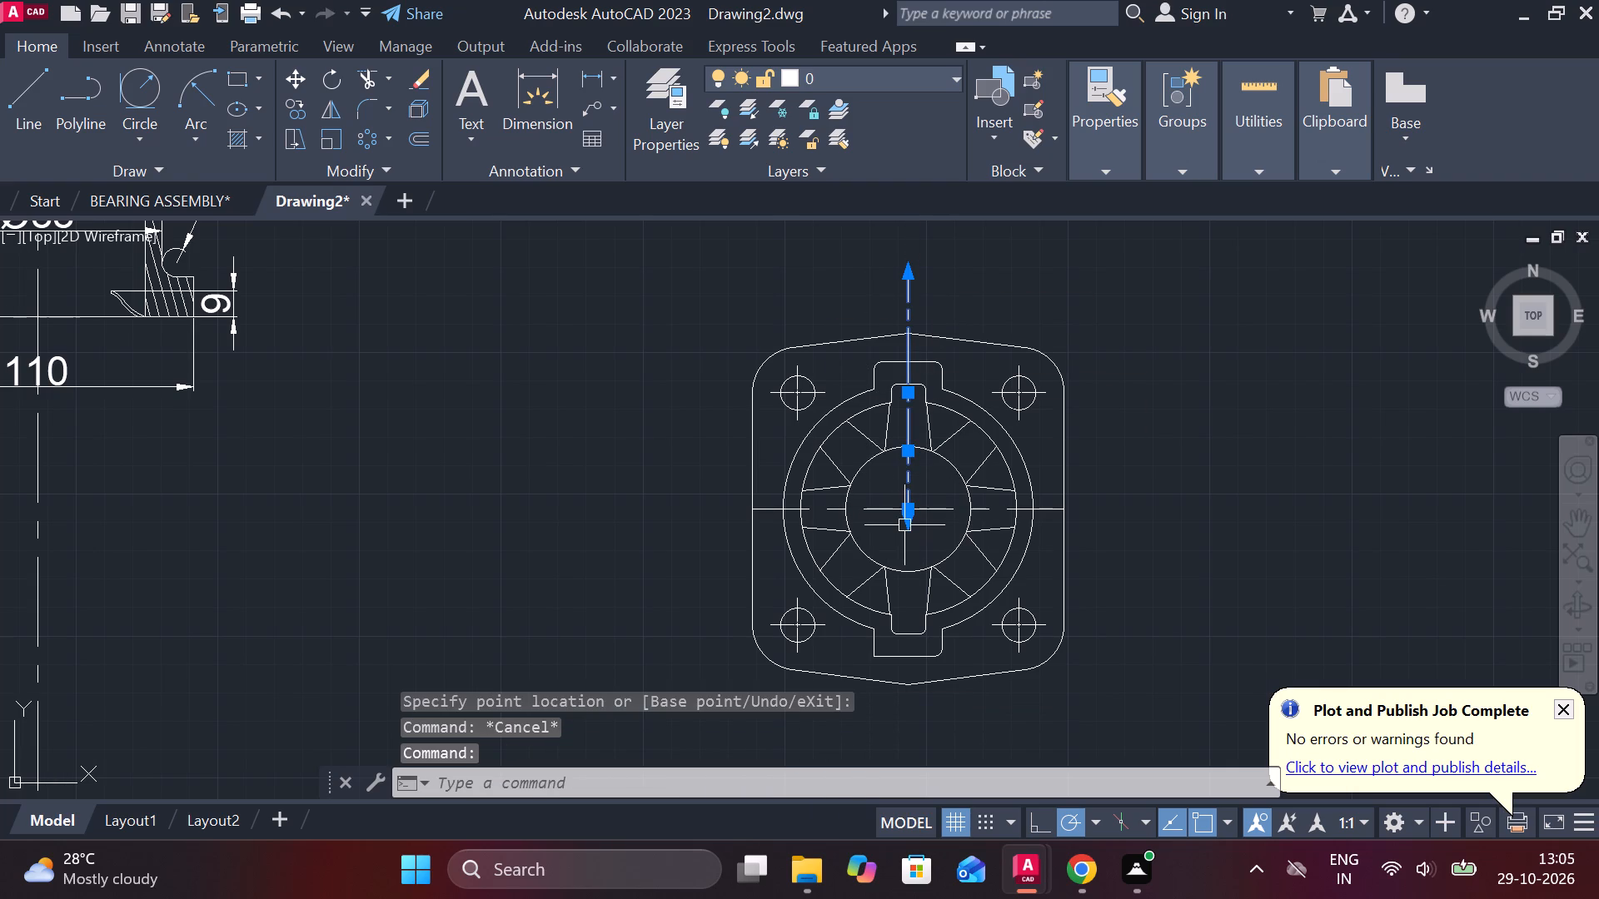
pyautogui.click(904, 524)
pyautogui.moveTo(904, 636); pyautogui.dragTo(899, 540, button='middle')
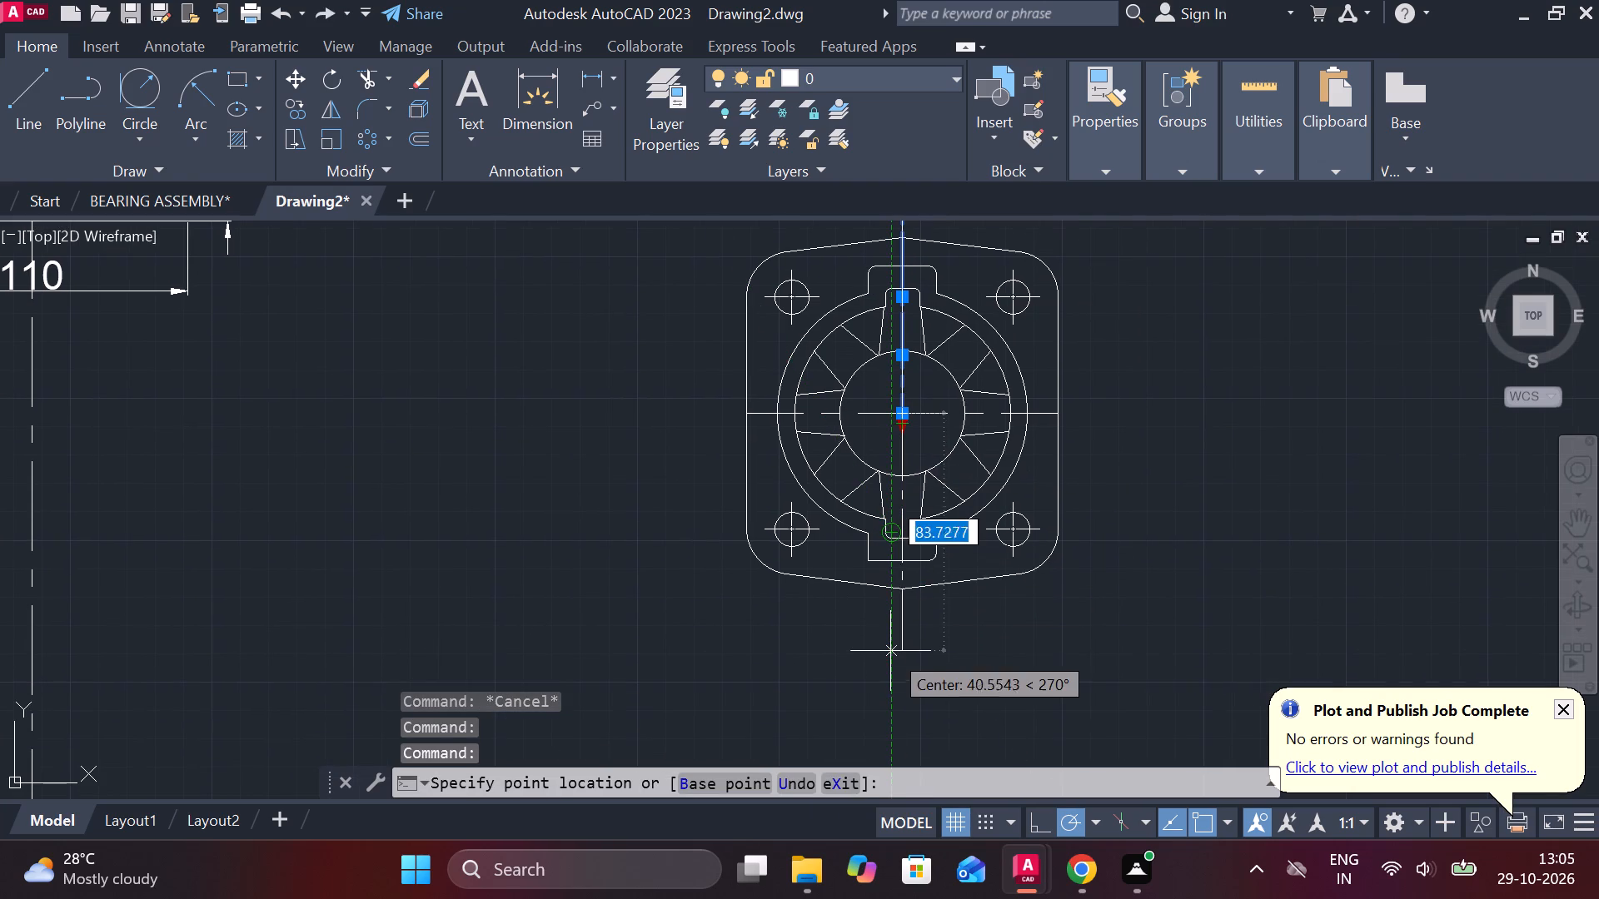
pyautogui.click(890, 657)
pyautogui.press('Escape')
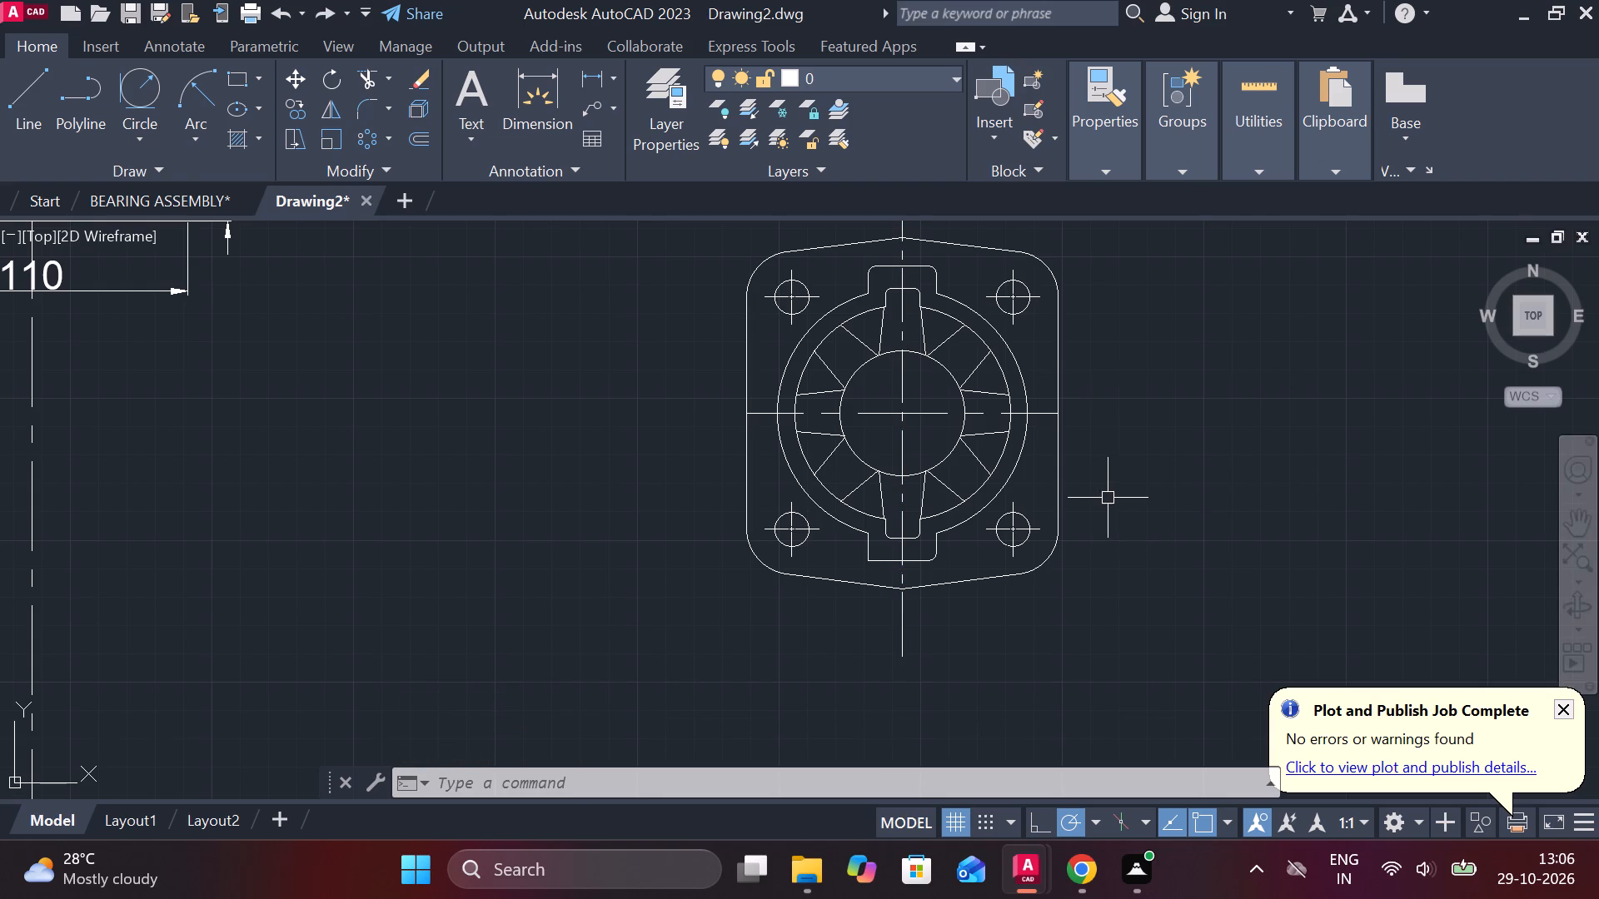
# Change the linetype of the inner diameter 44 circle to CENTER.
pyautogui.click(954, 367)
pyautogui.click(1090, 174)
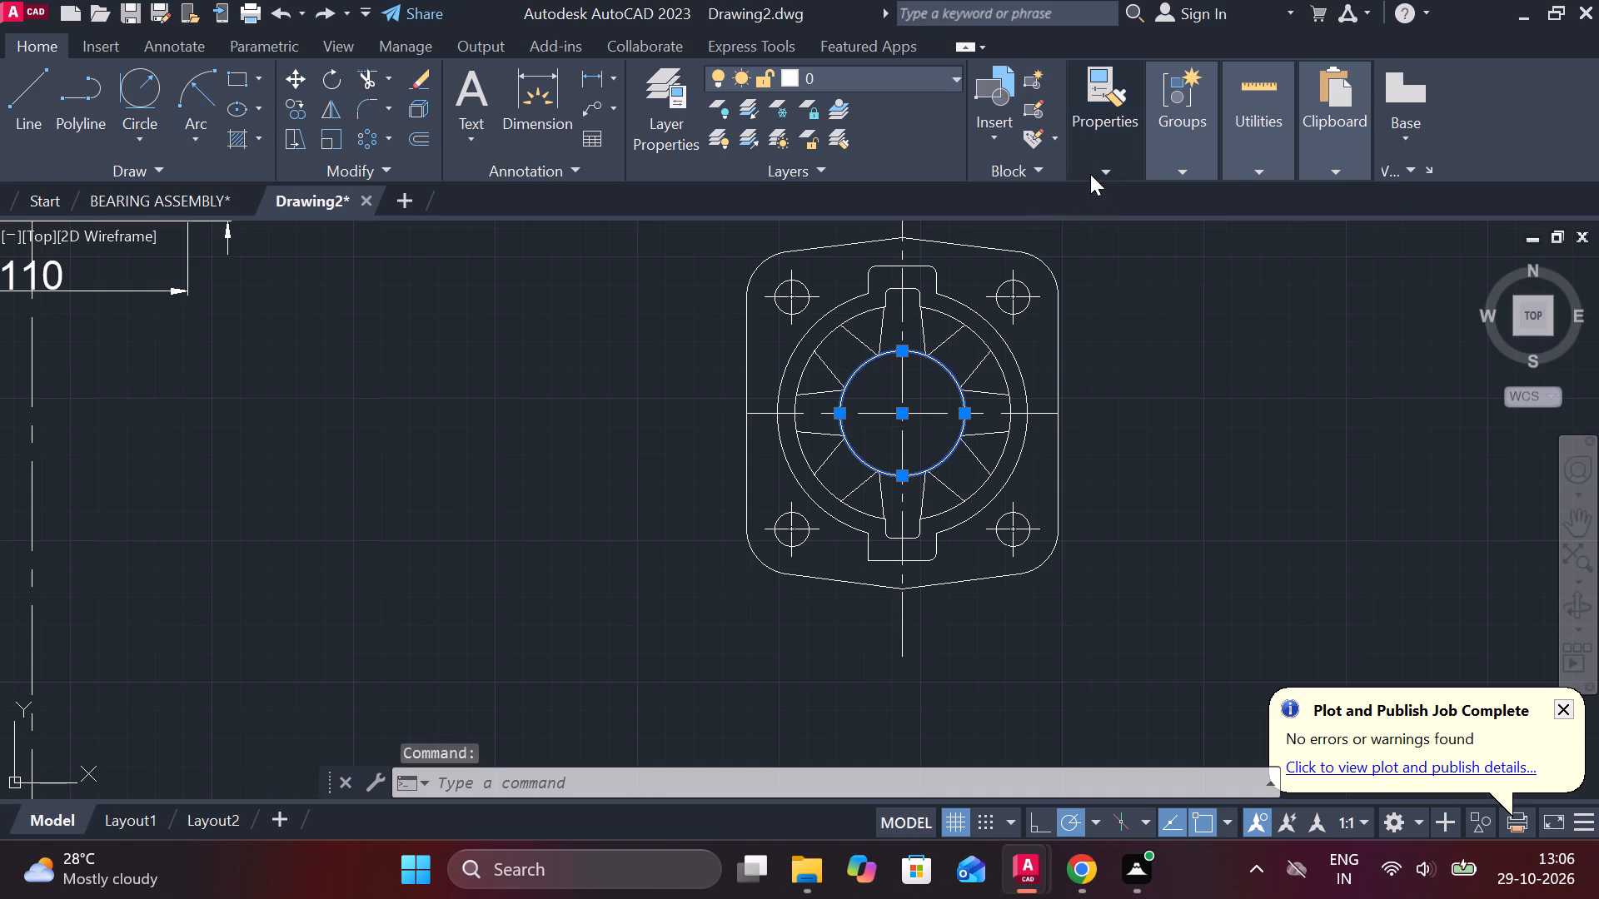
pyautogui.click(1274, 251)
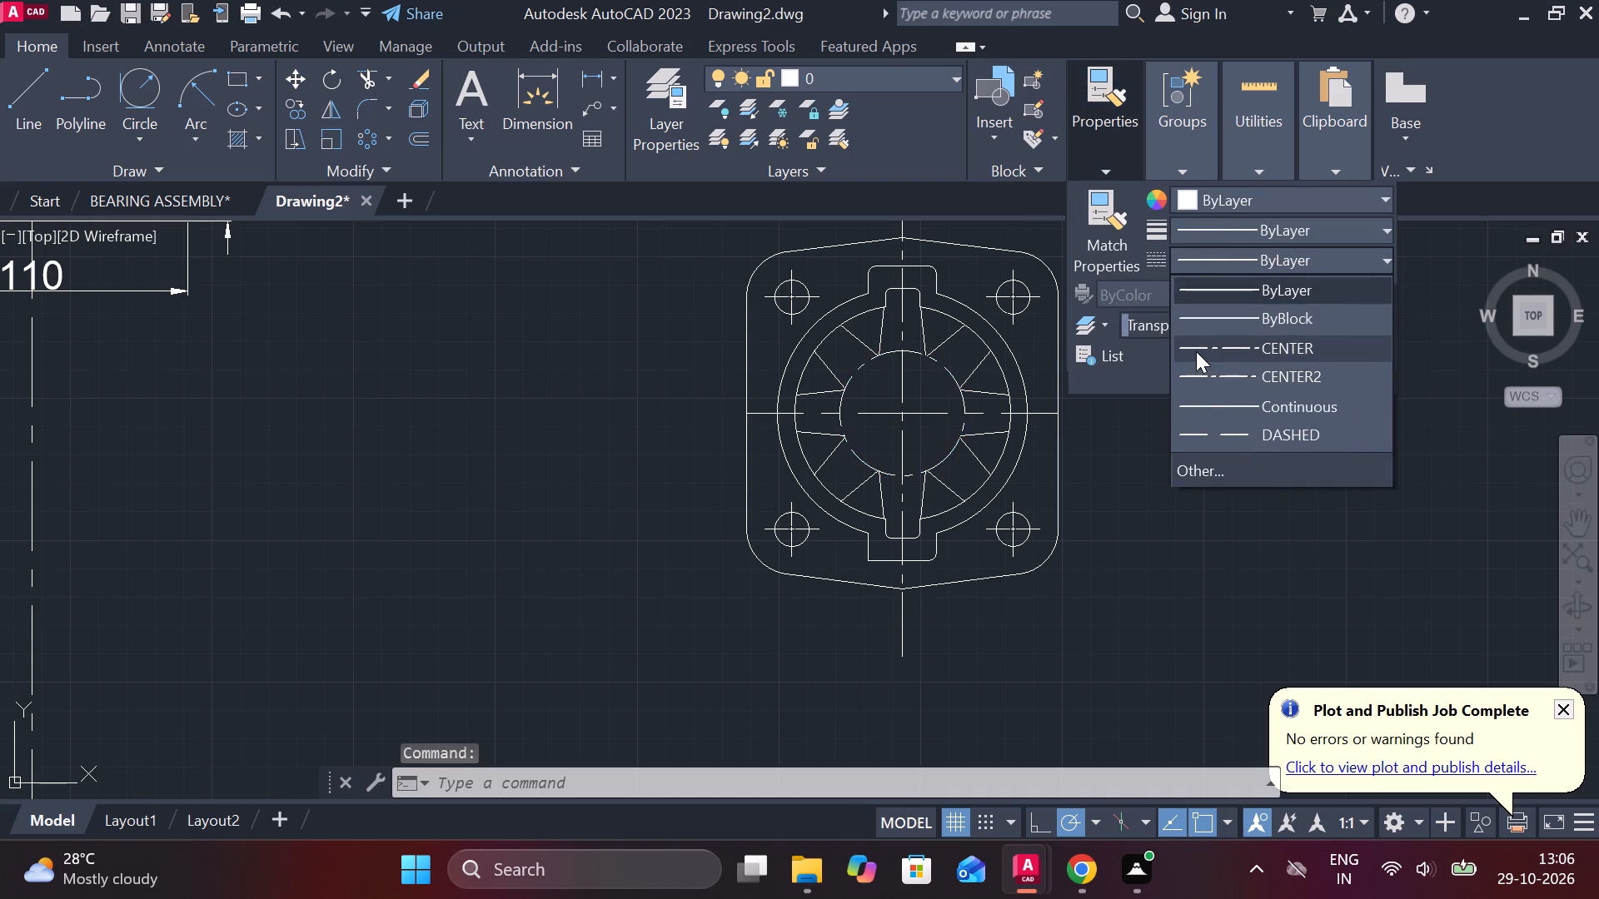
pyautogui.click(1196, 351)
pyautogui.press('Escape')
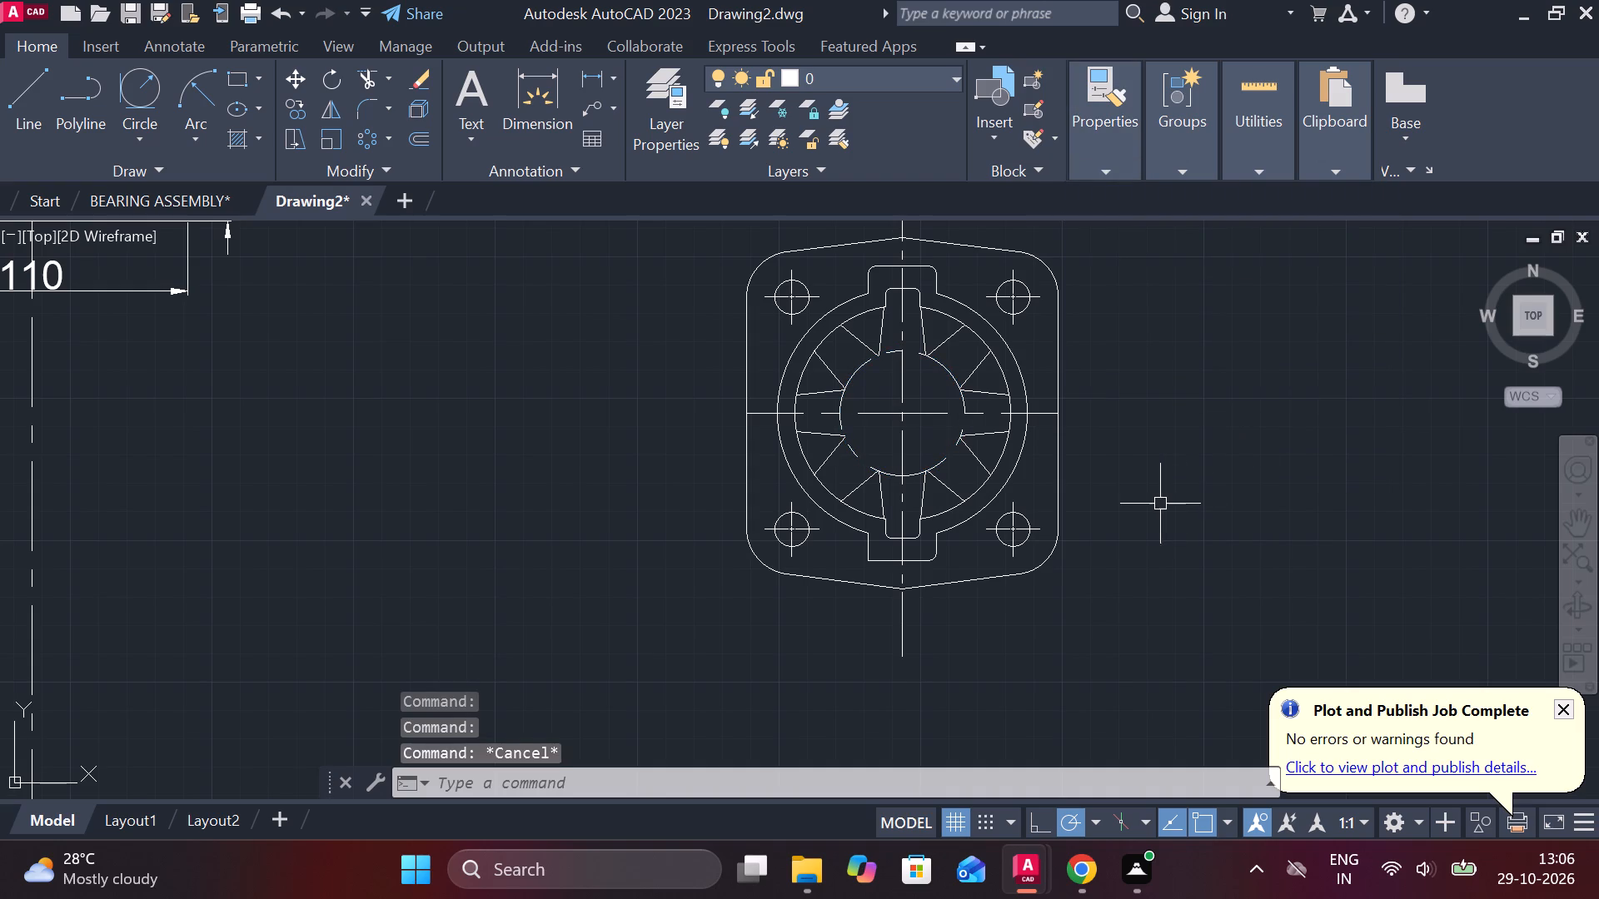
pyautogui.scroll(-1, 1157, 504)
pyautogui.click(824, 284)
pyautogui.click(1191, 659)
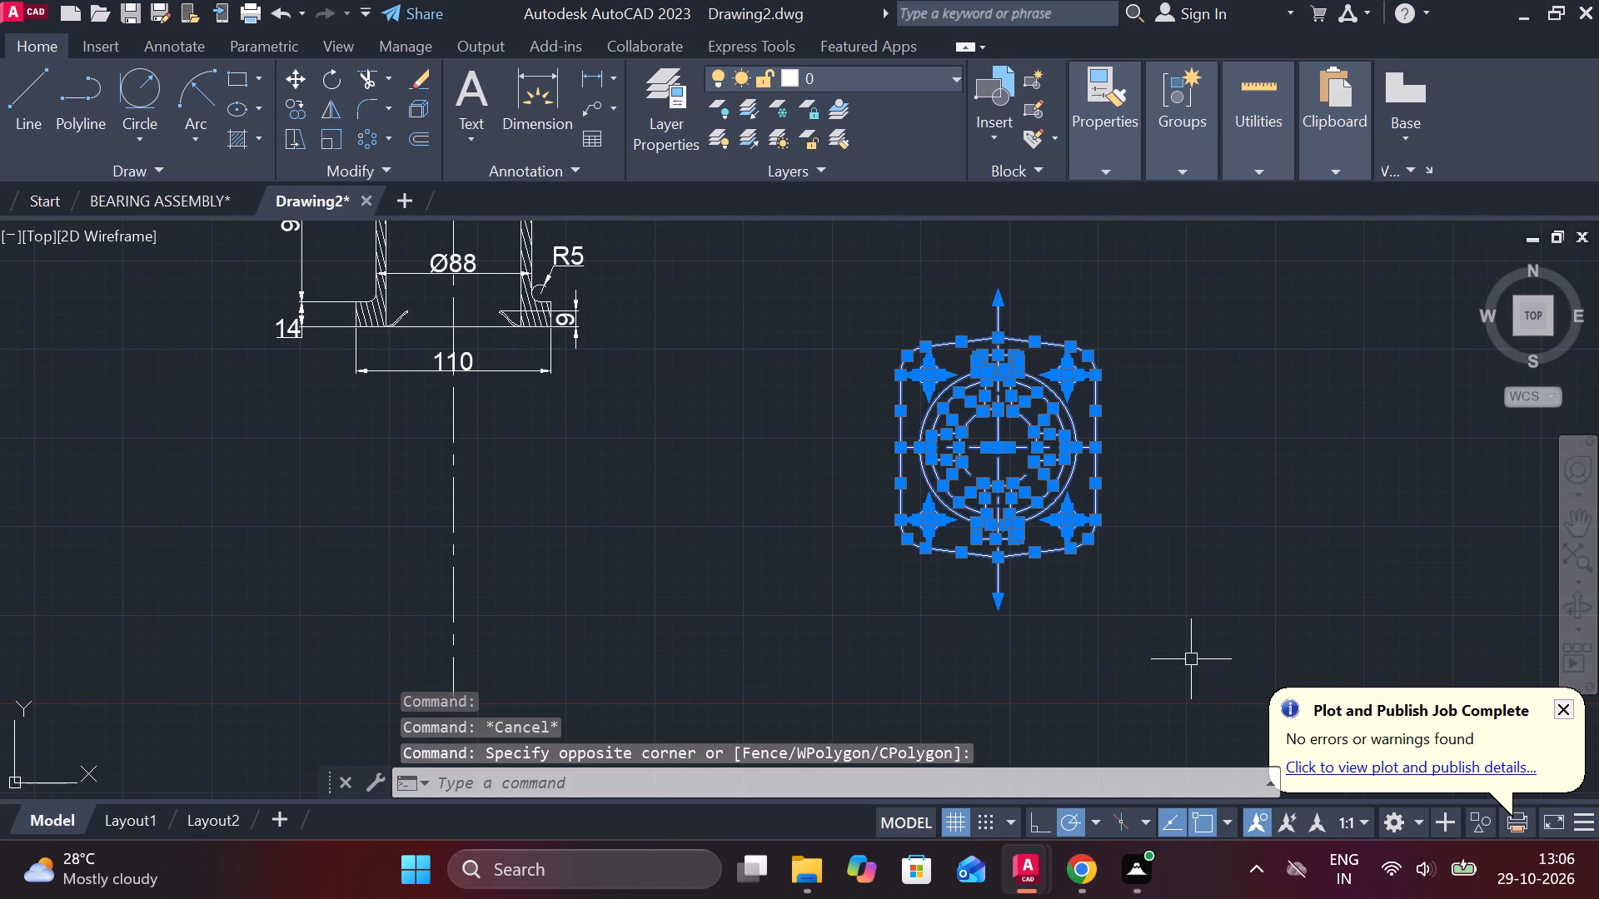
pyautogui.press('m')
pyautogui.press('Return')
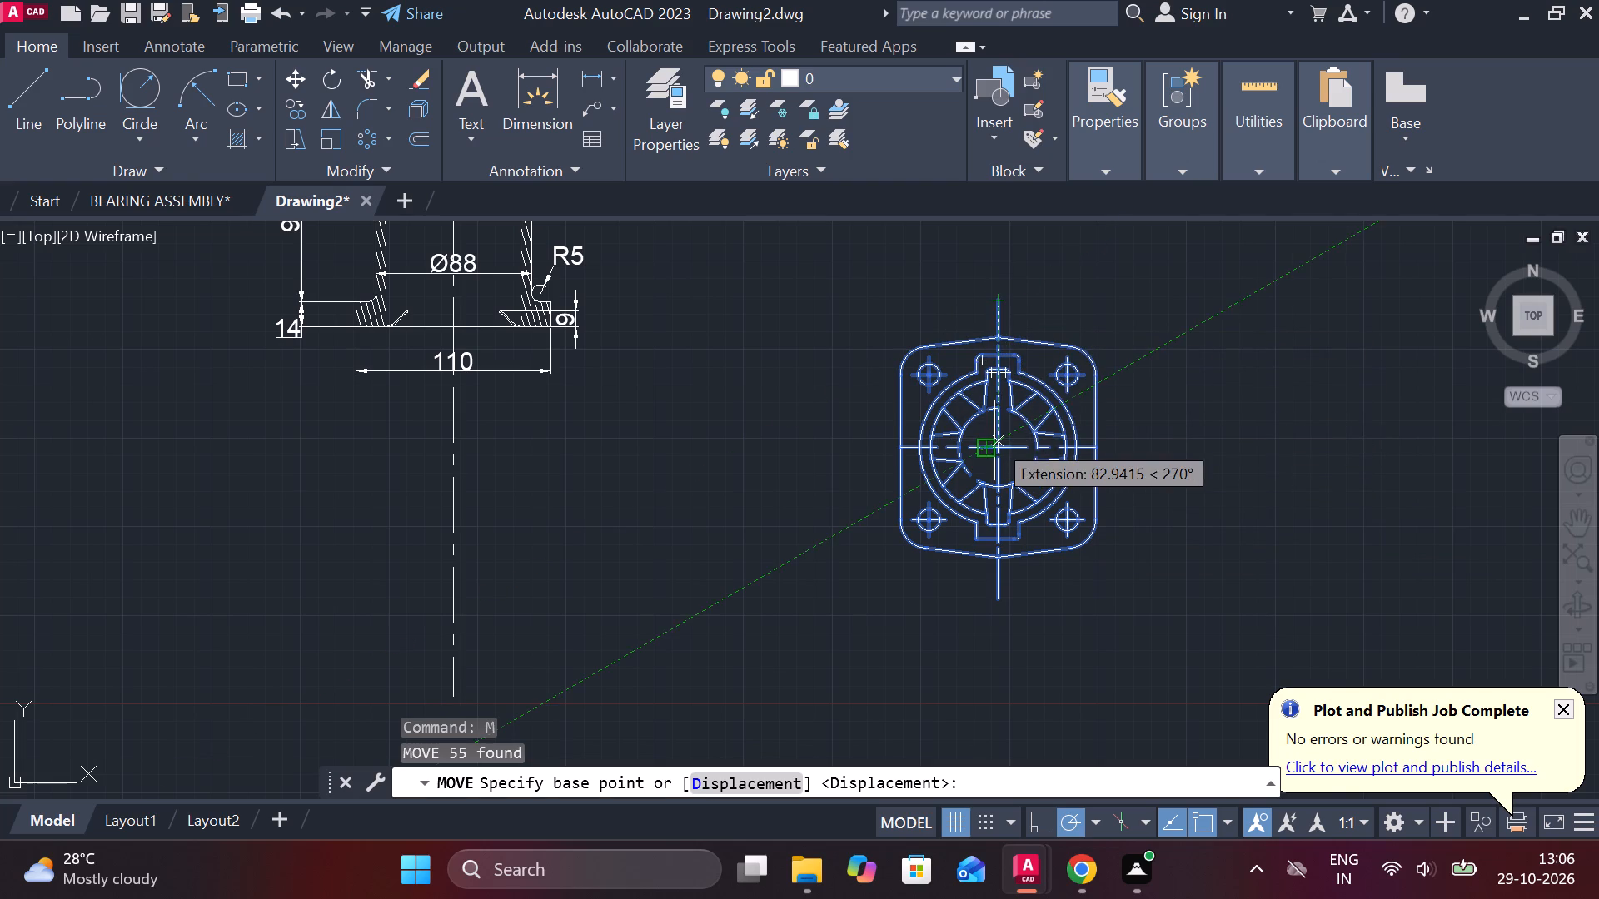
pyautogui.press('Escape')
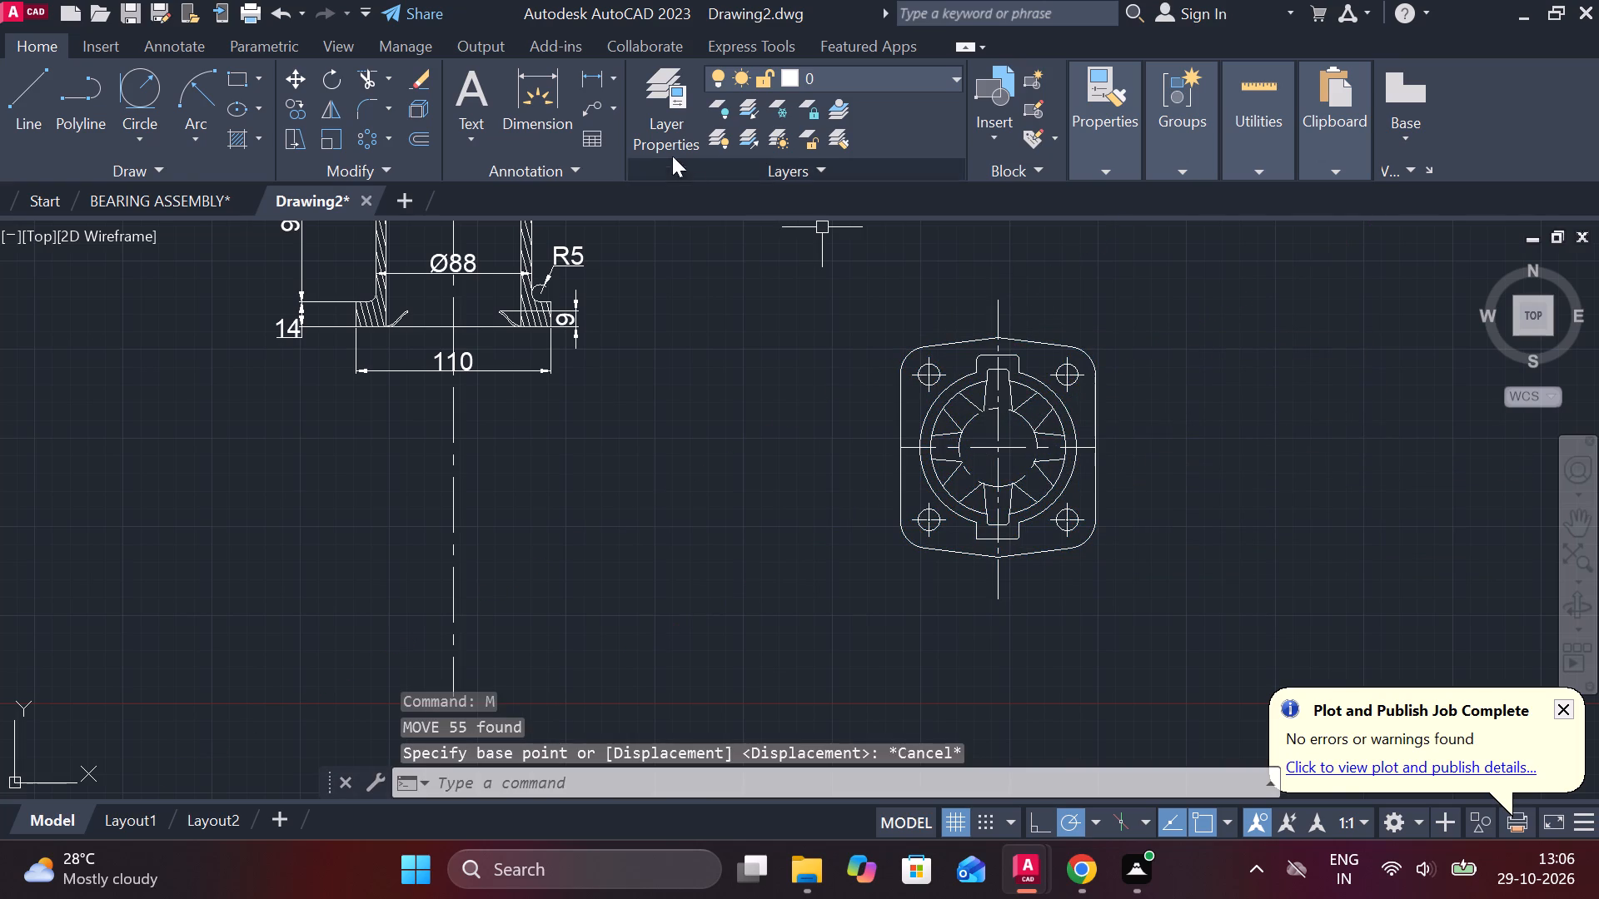
# Add a vertical linear dimension for the plate's overall height between its upper and lower peaks, placed on its left side.
pyautogui.click(601, 80)
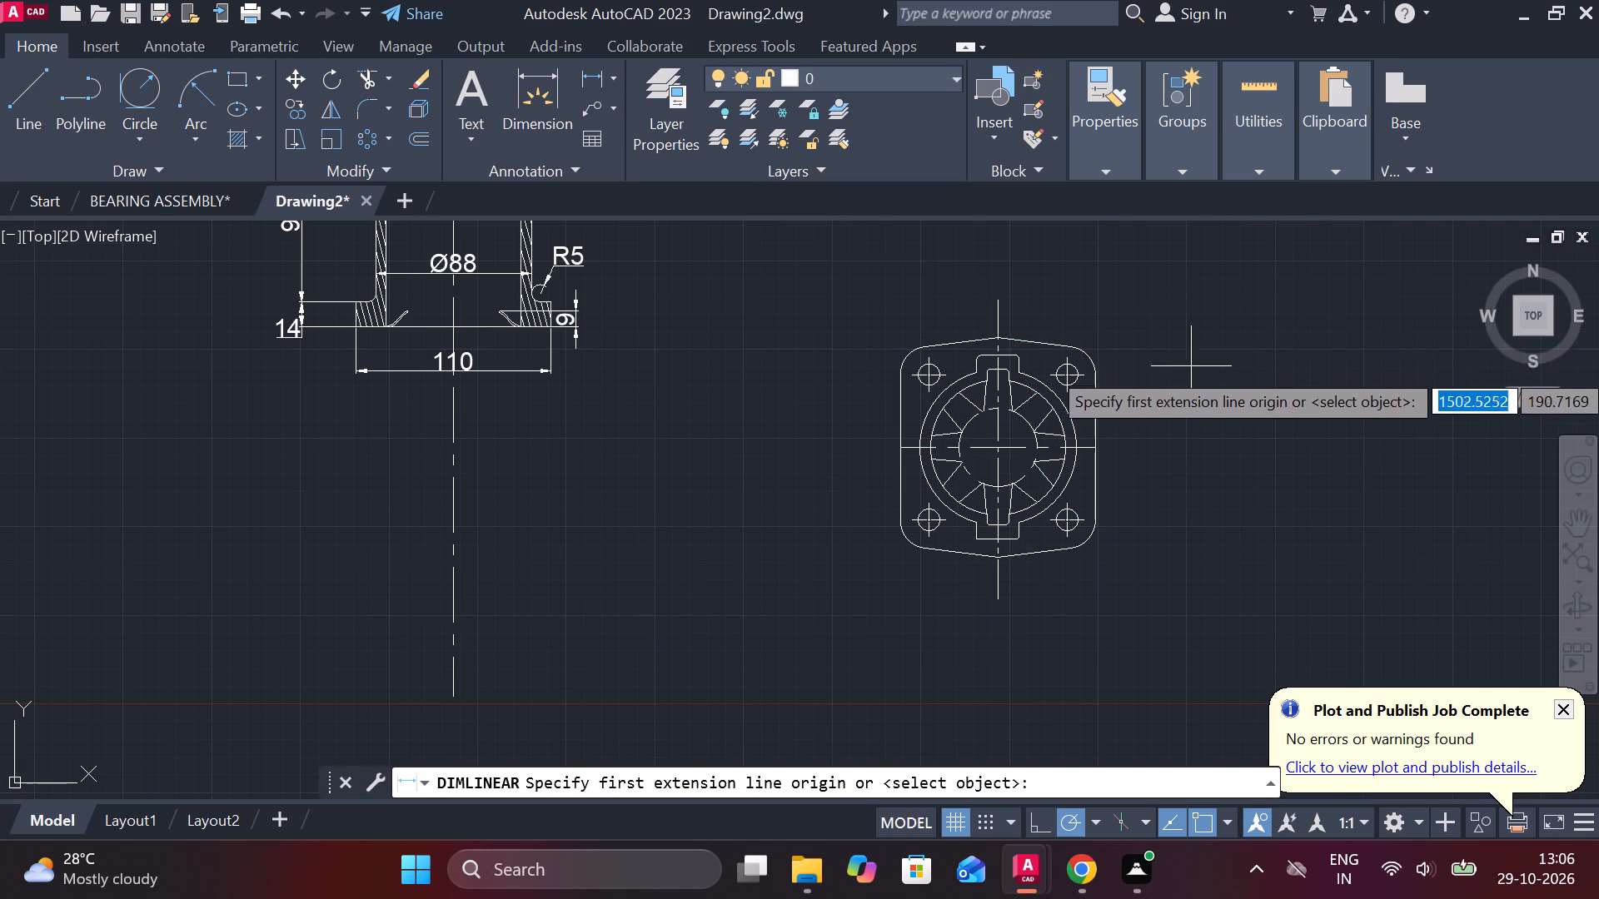
pyautogui.scroll(1, 1155, 370)
pyautogui.click(904, 316)
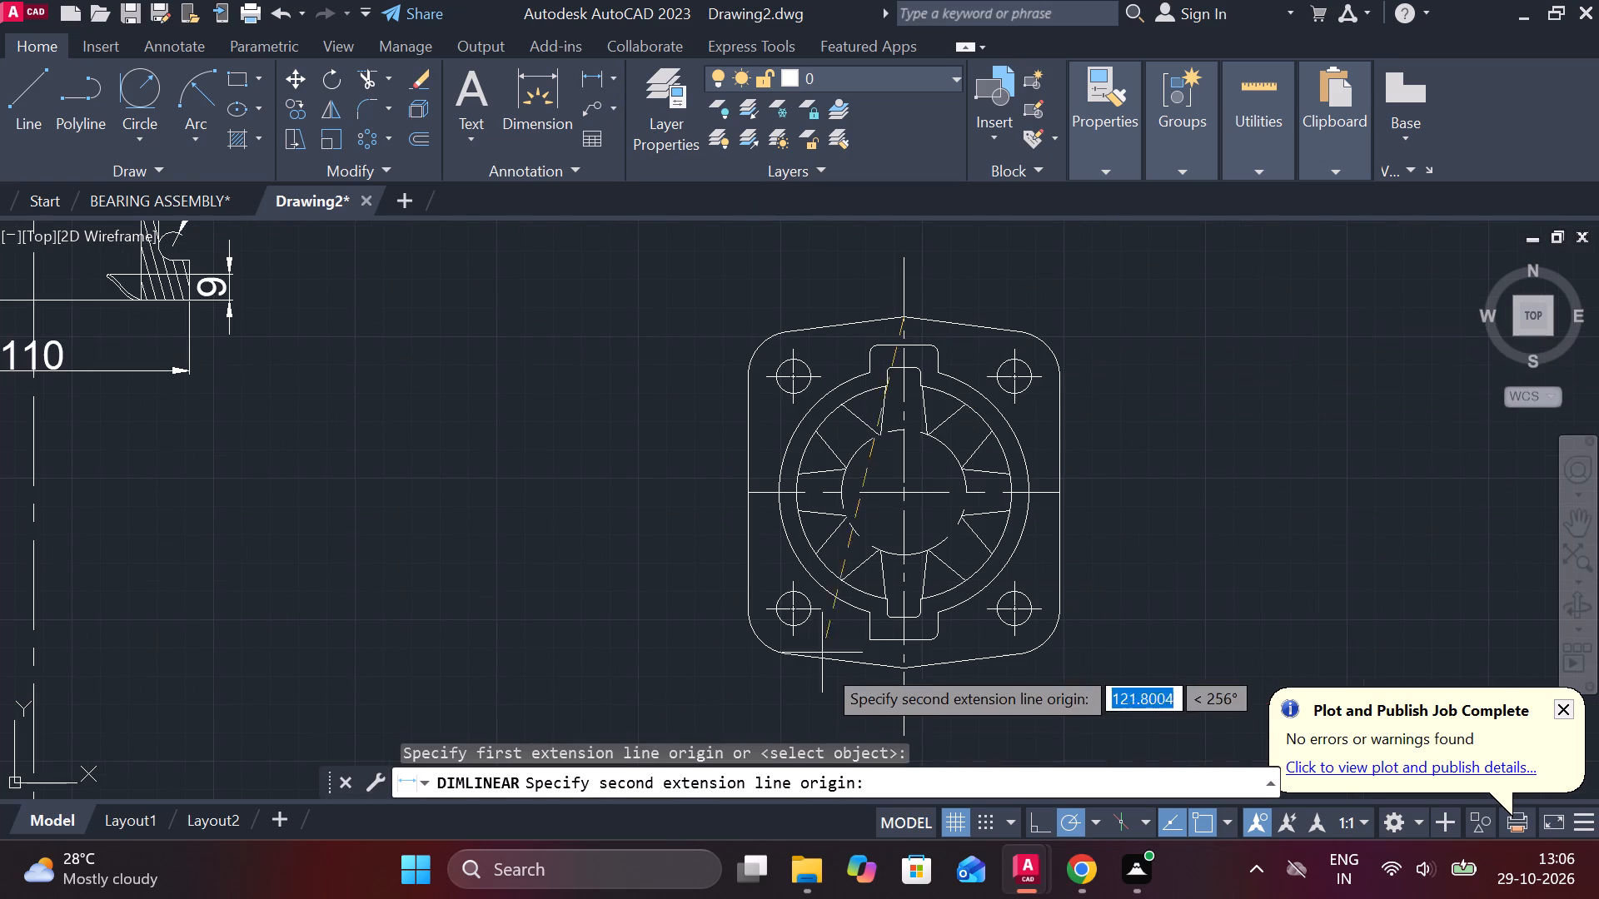
pyautogui.click(895, 673)
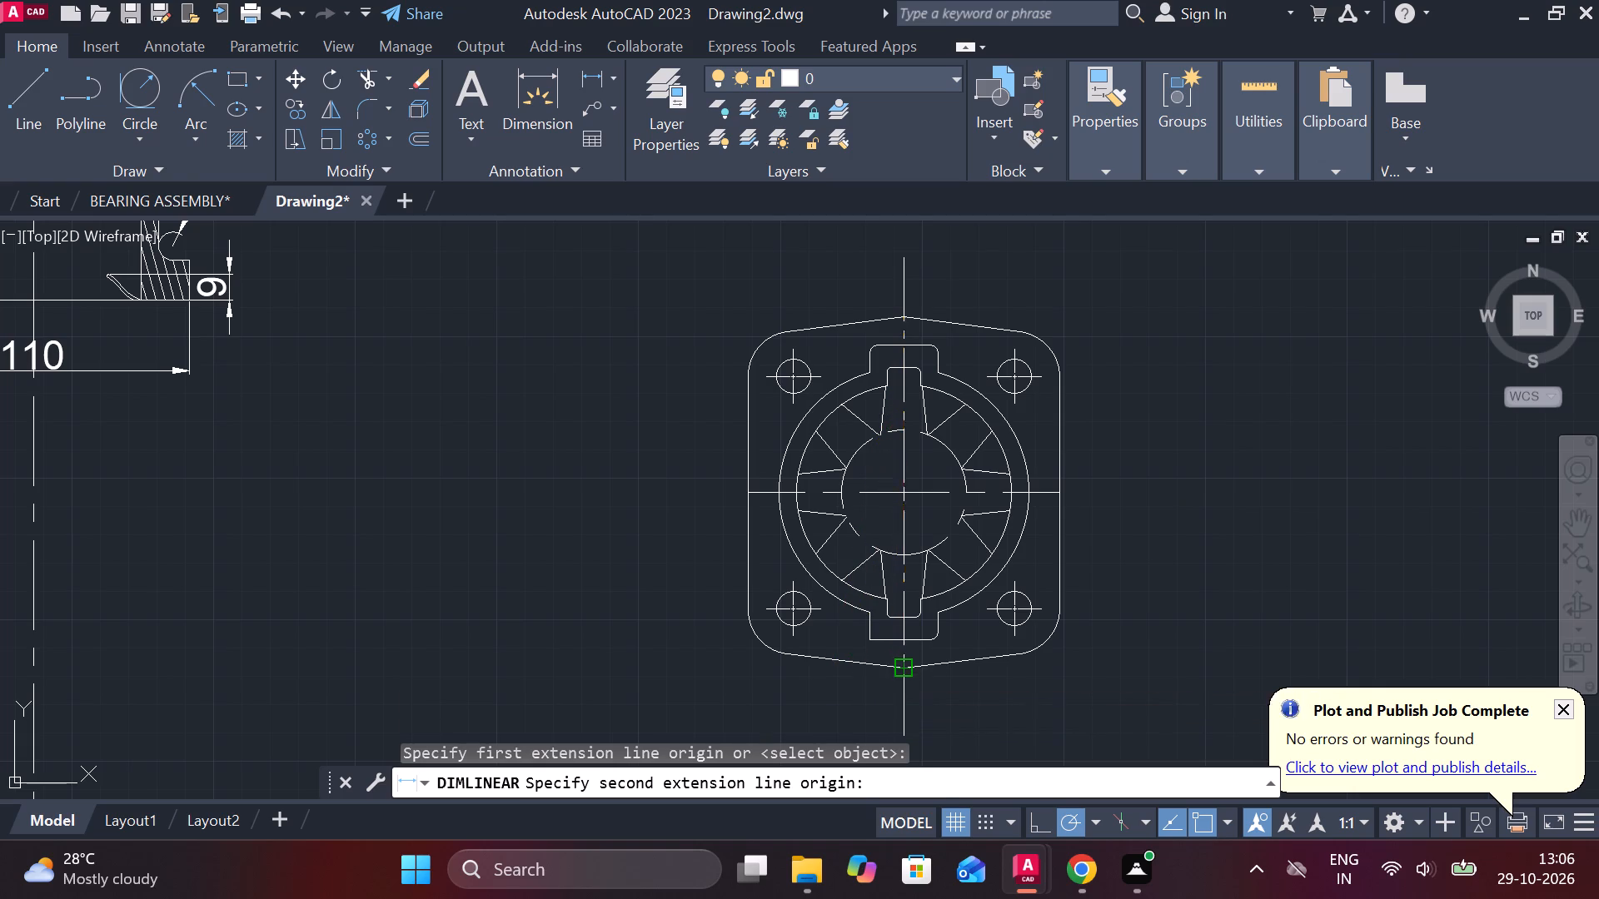
pyautogui.click(646, 637)
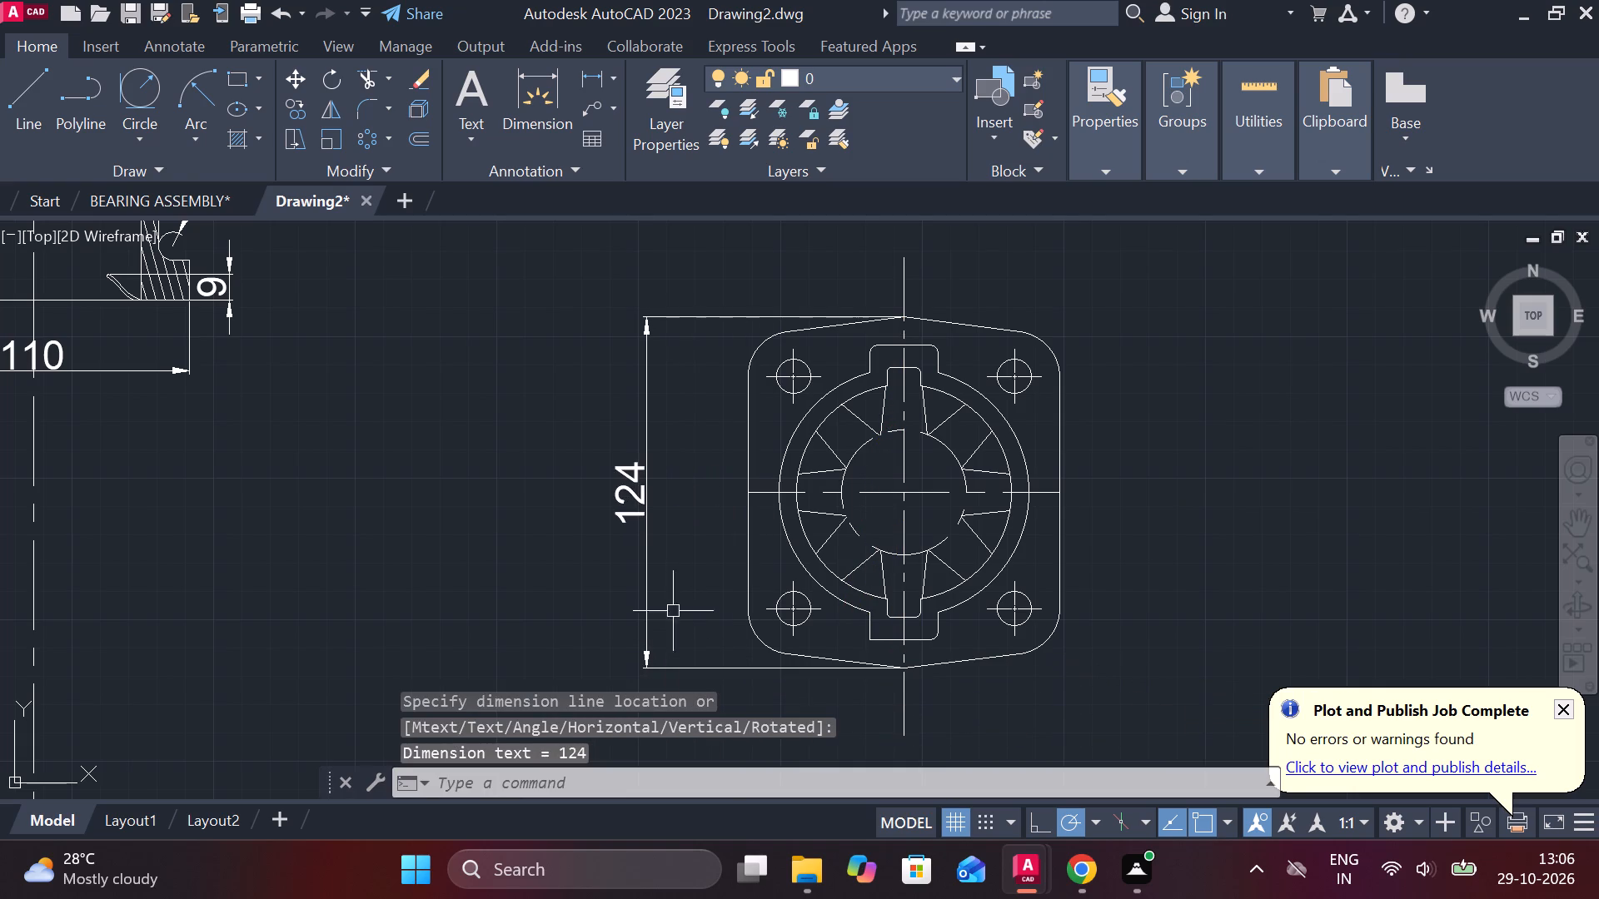
# Add a vertical linear dimension between the centres of the two left holes, placed between the plate and the overall height dimension.
pyautogui.press('space')
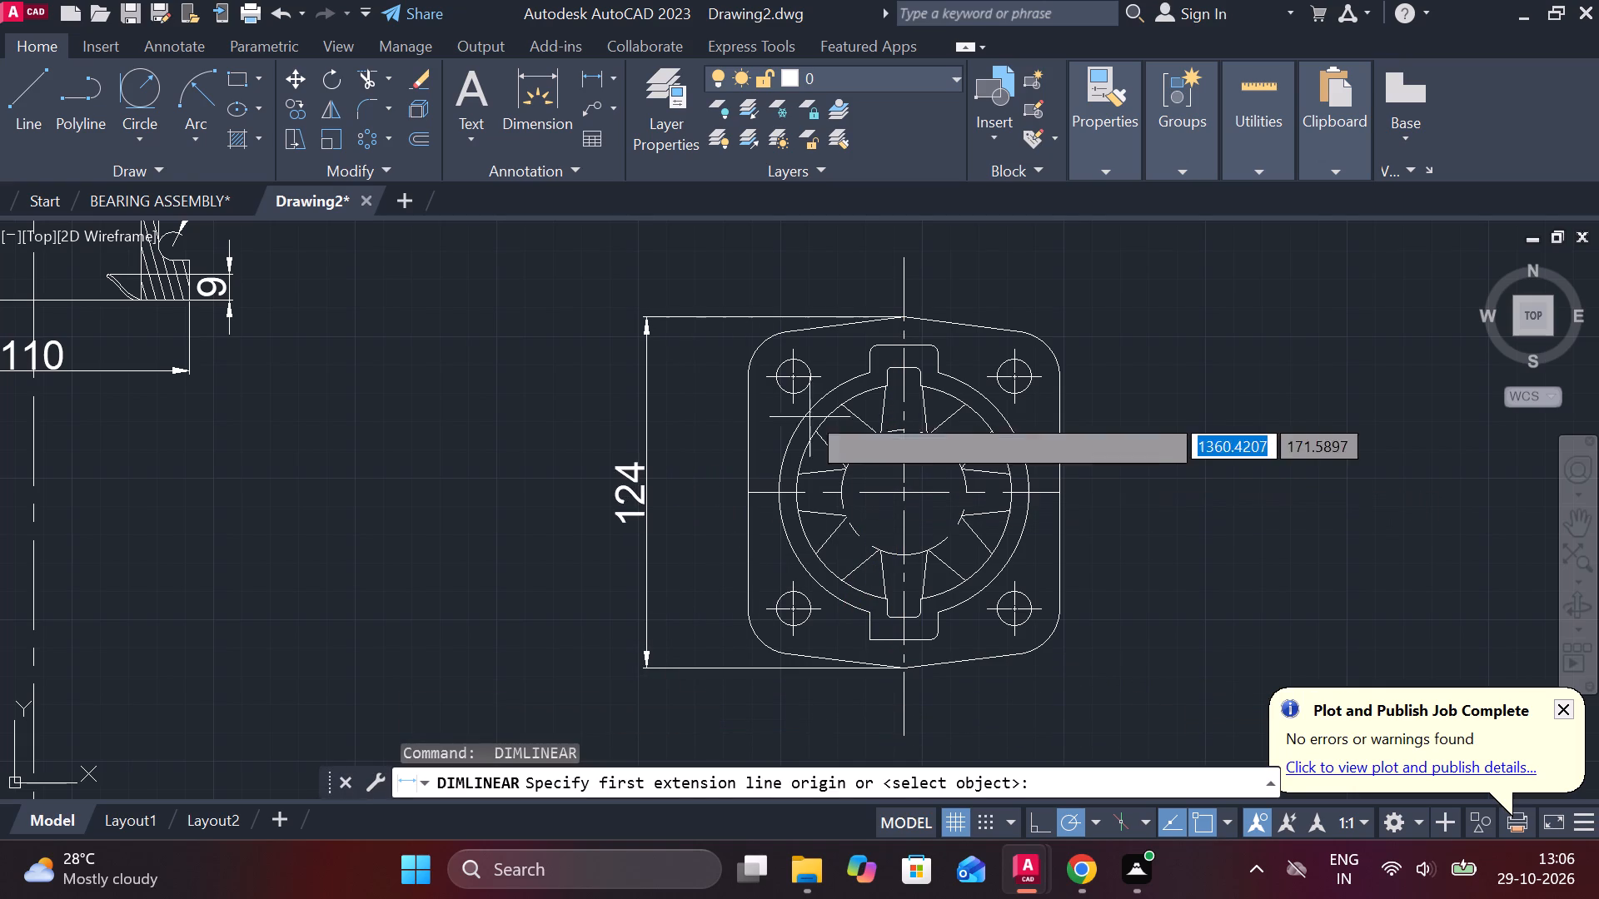
pyautogui.click(788, 375)
pyautogui.click(793, 616)
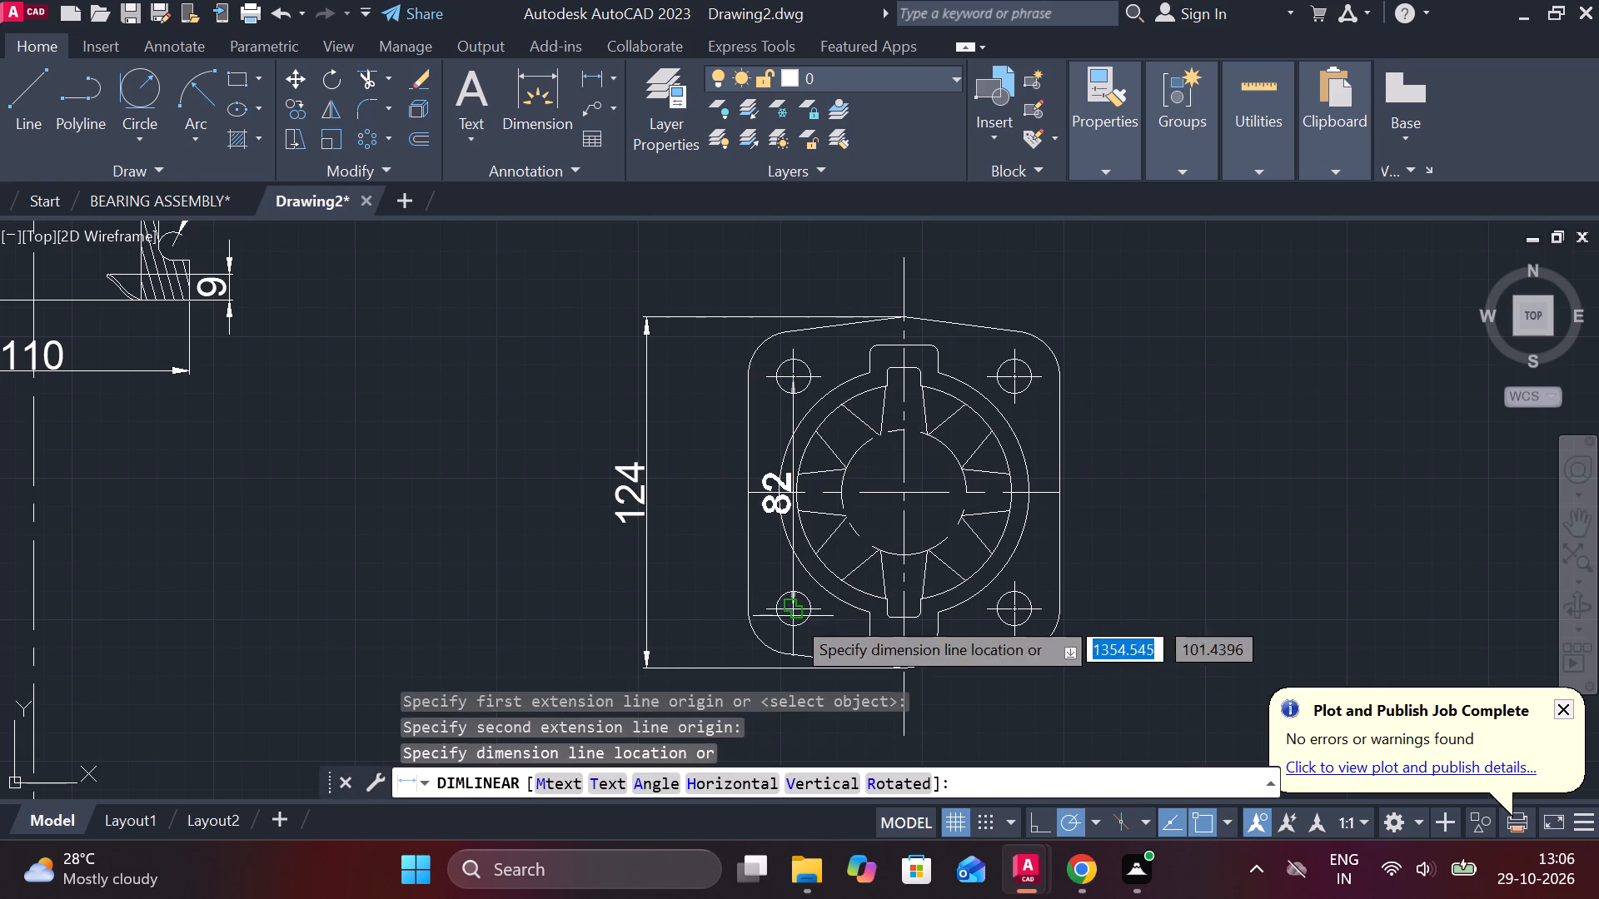
pyautogui.click(713, 571)
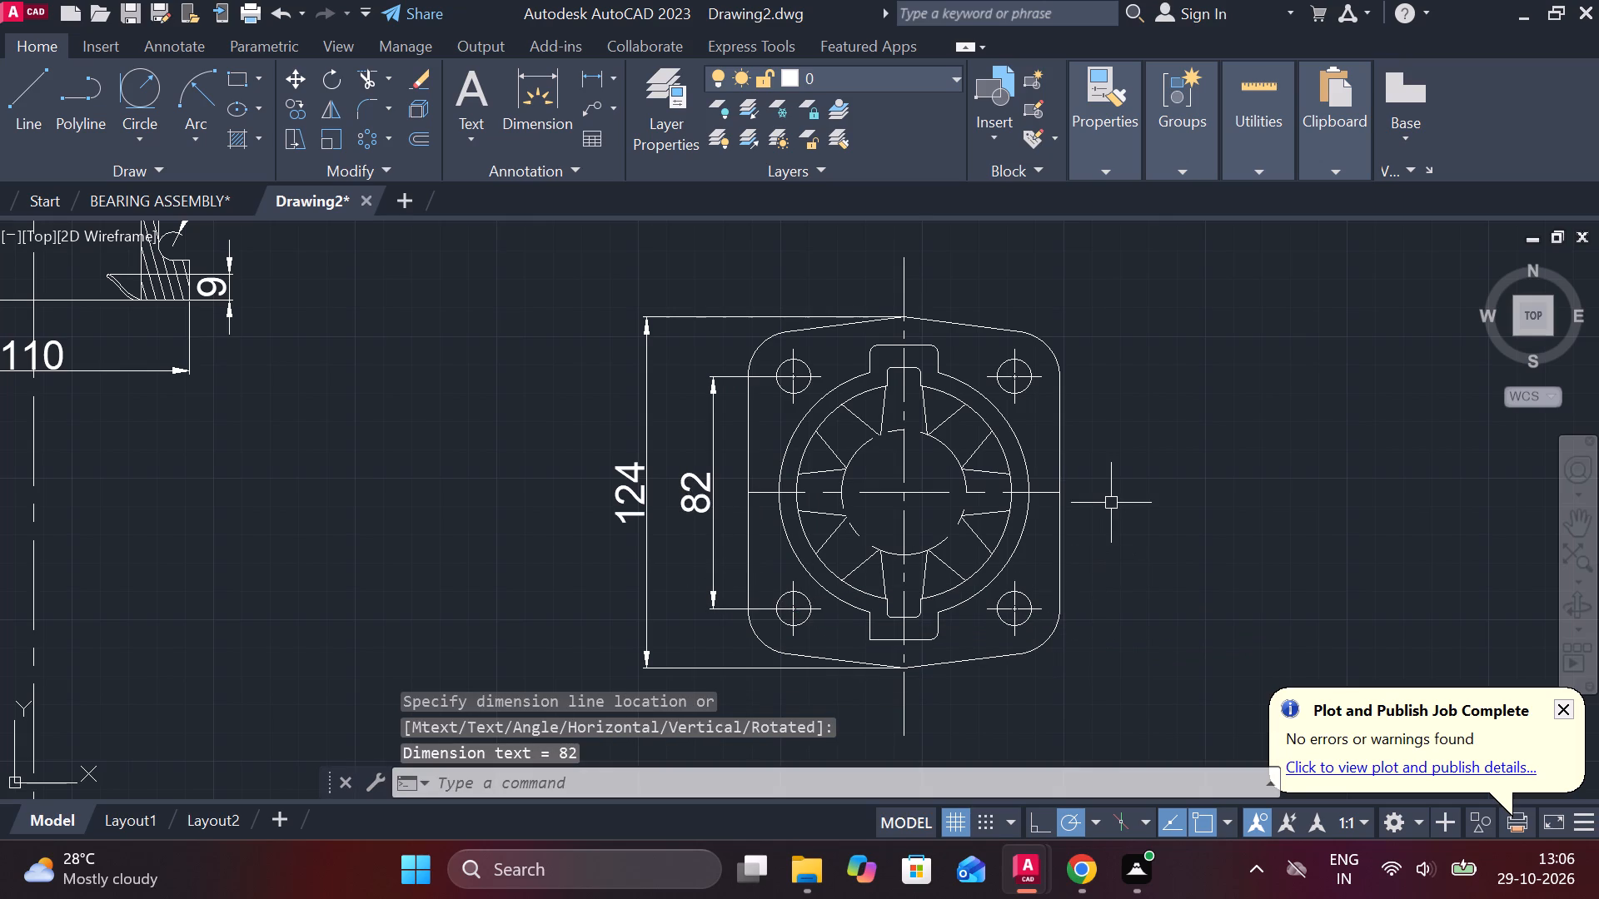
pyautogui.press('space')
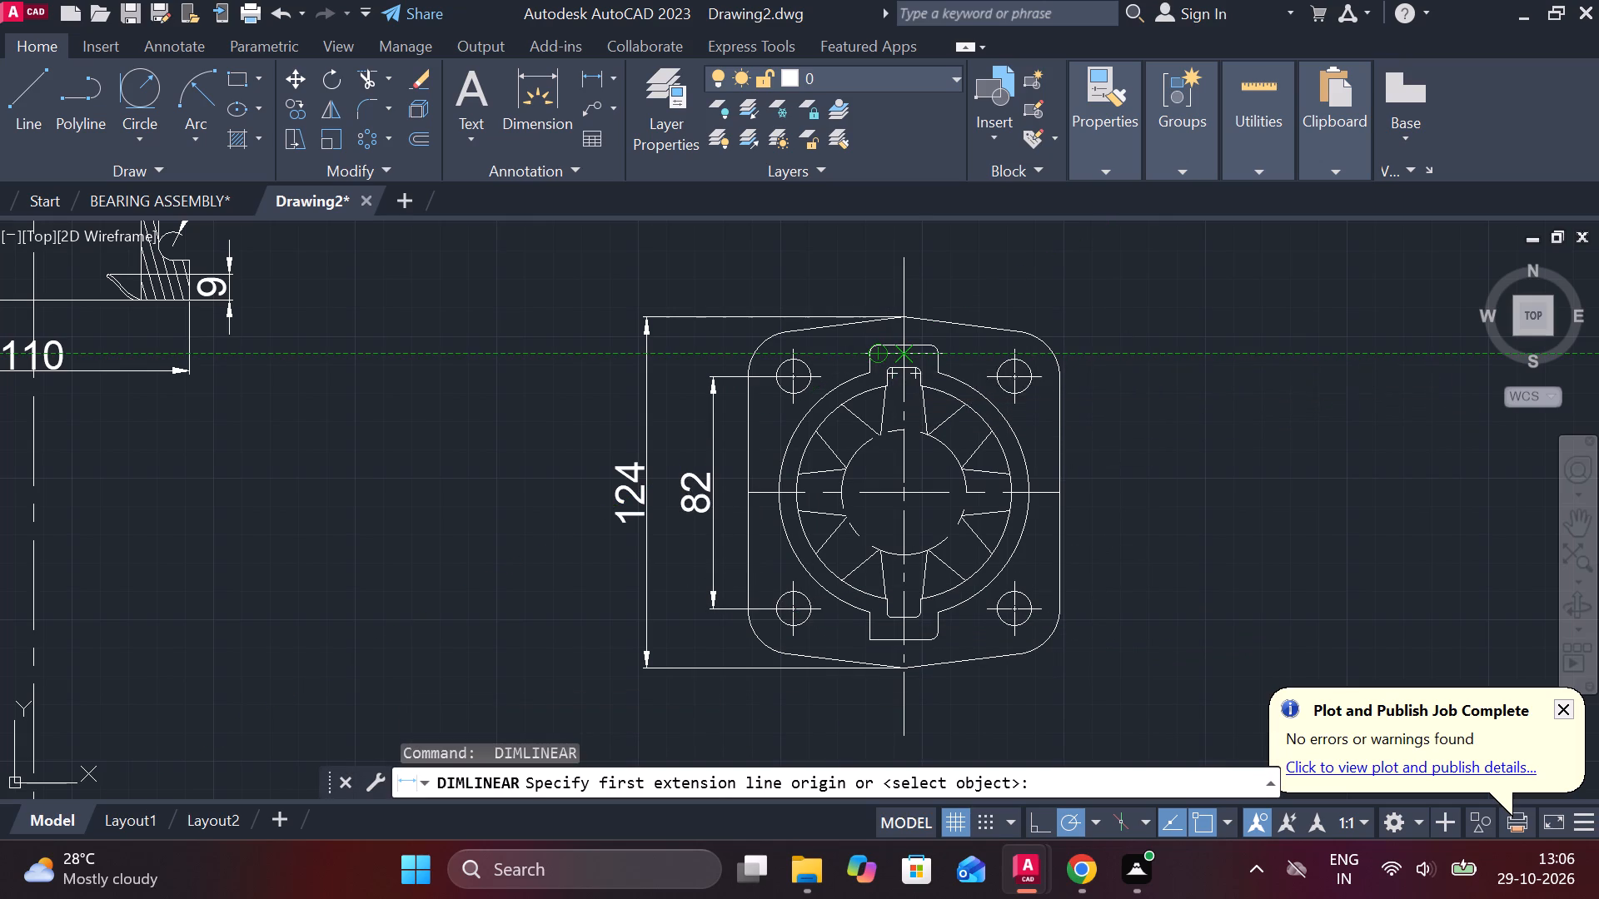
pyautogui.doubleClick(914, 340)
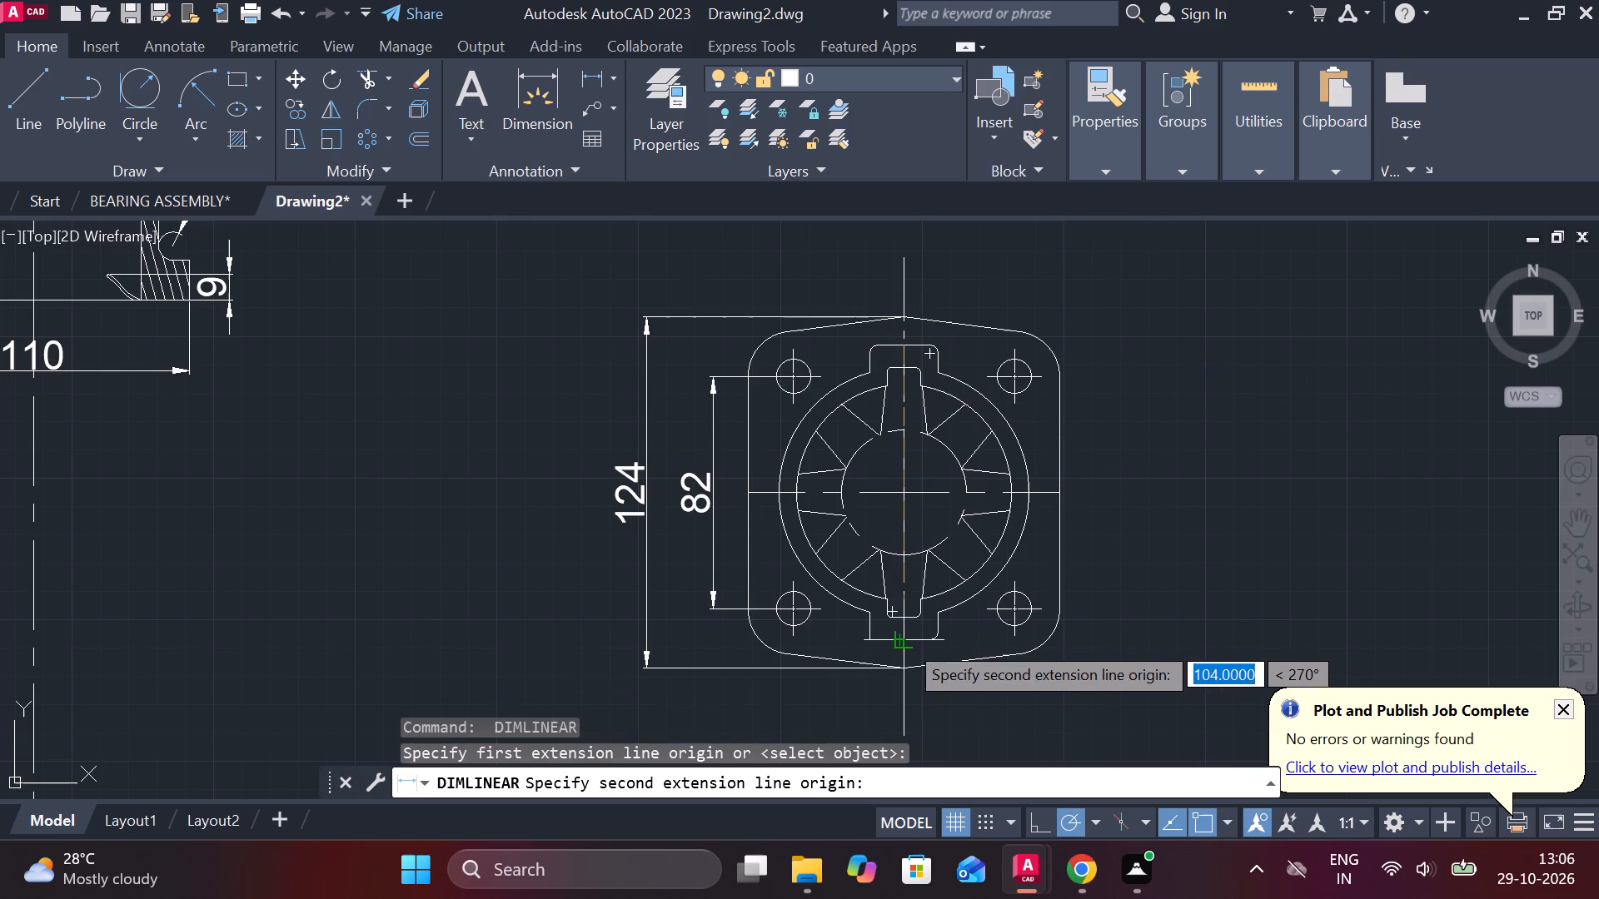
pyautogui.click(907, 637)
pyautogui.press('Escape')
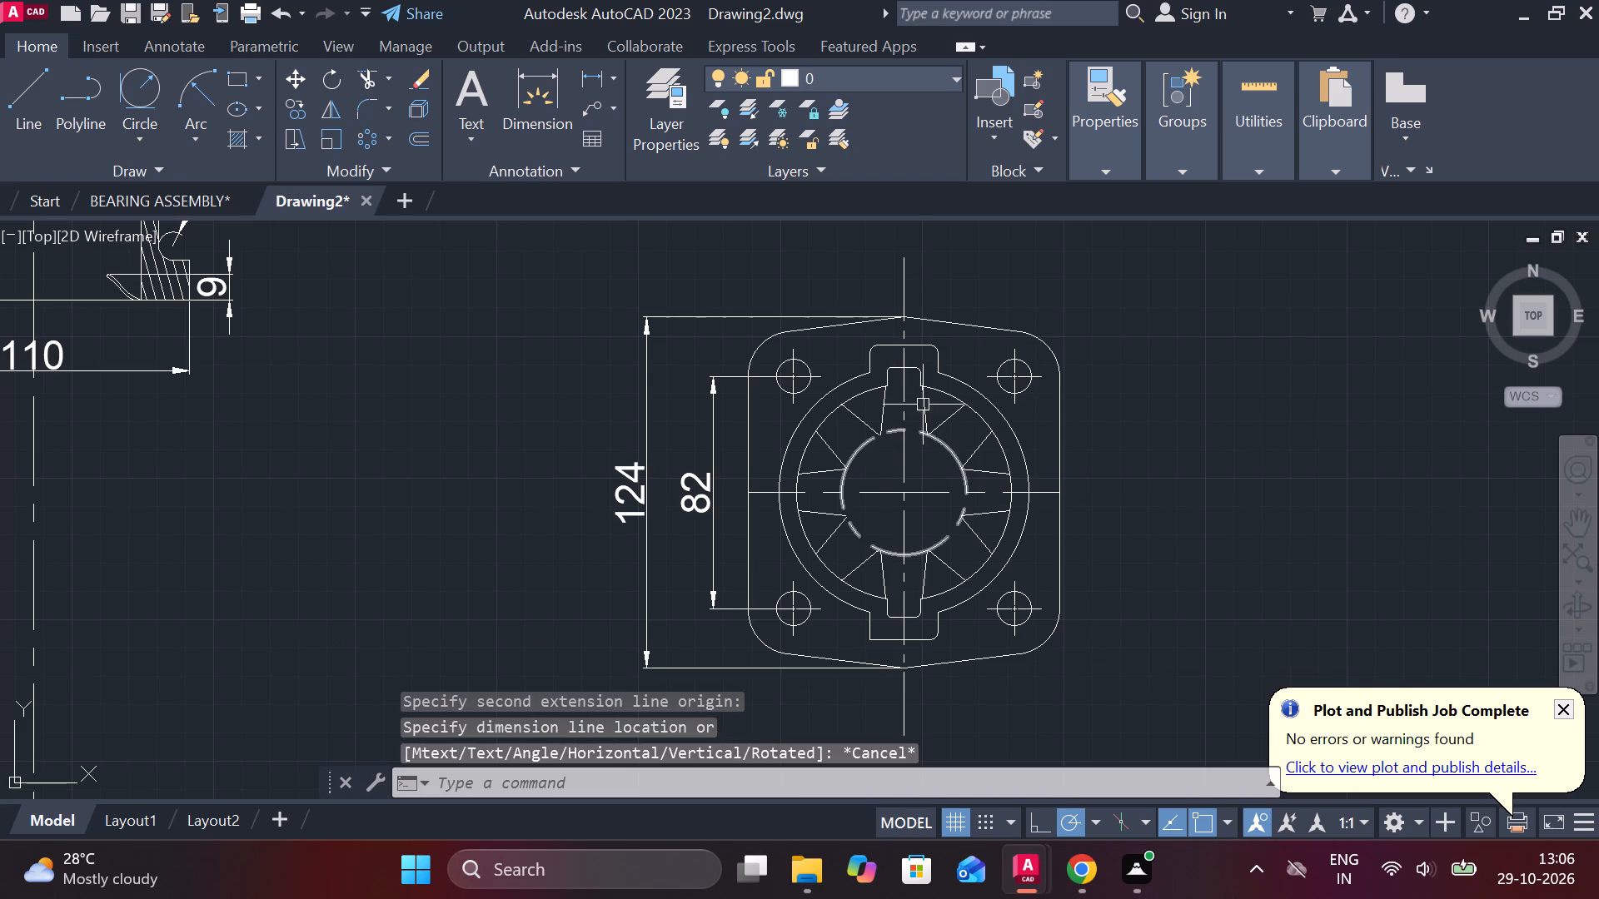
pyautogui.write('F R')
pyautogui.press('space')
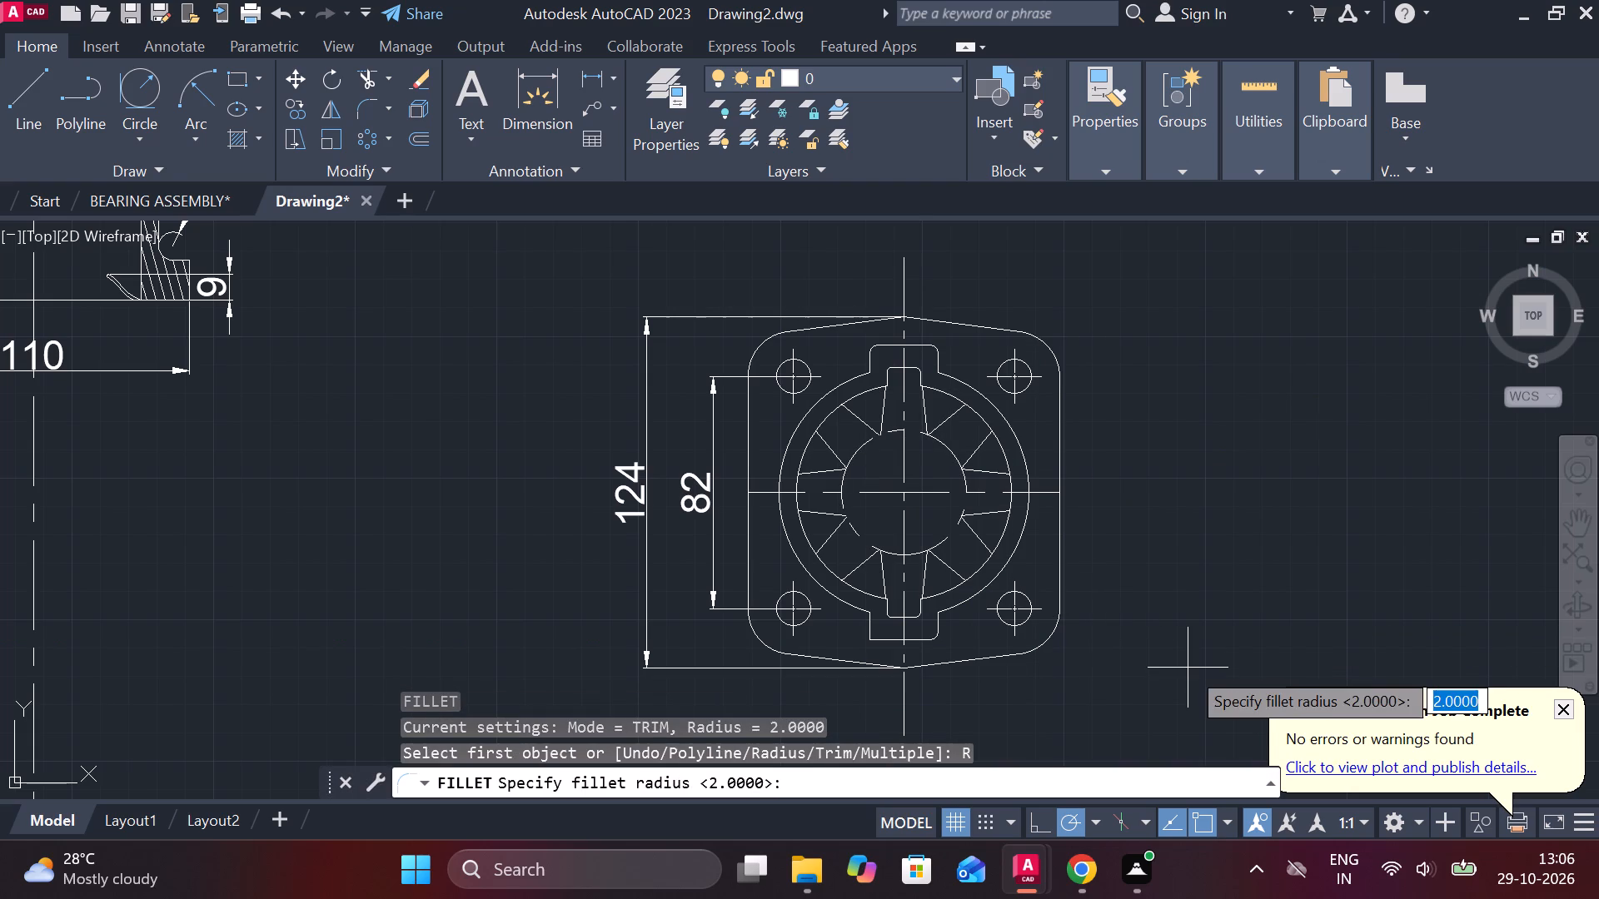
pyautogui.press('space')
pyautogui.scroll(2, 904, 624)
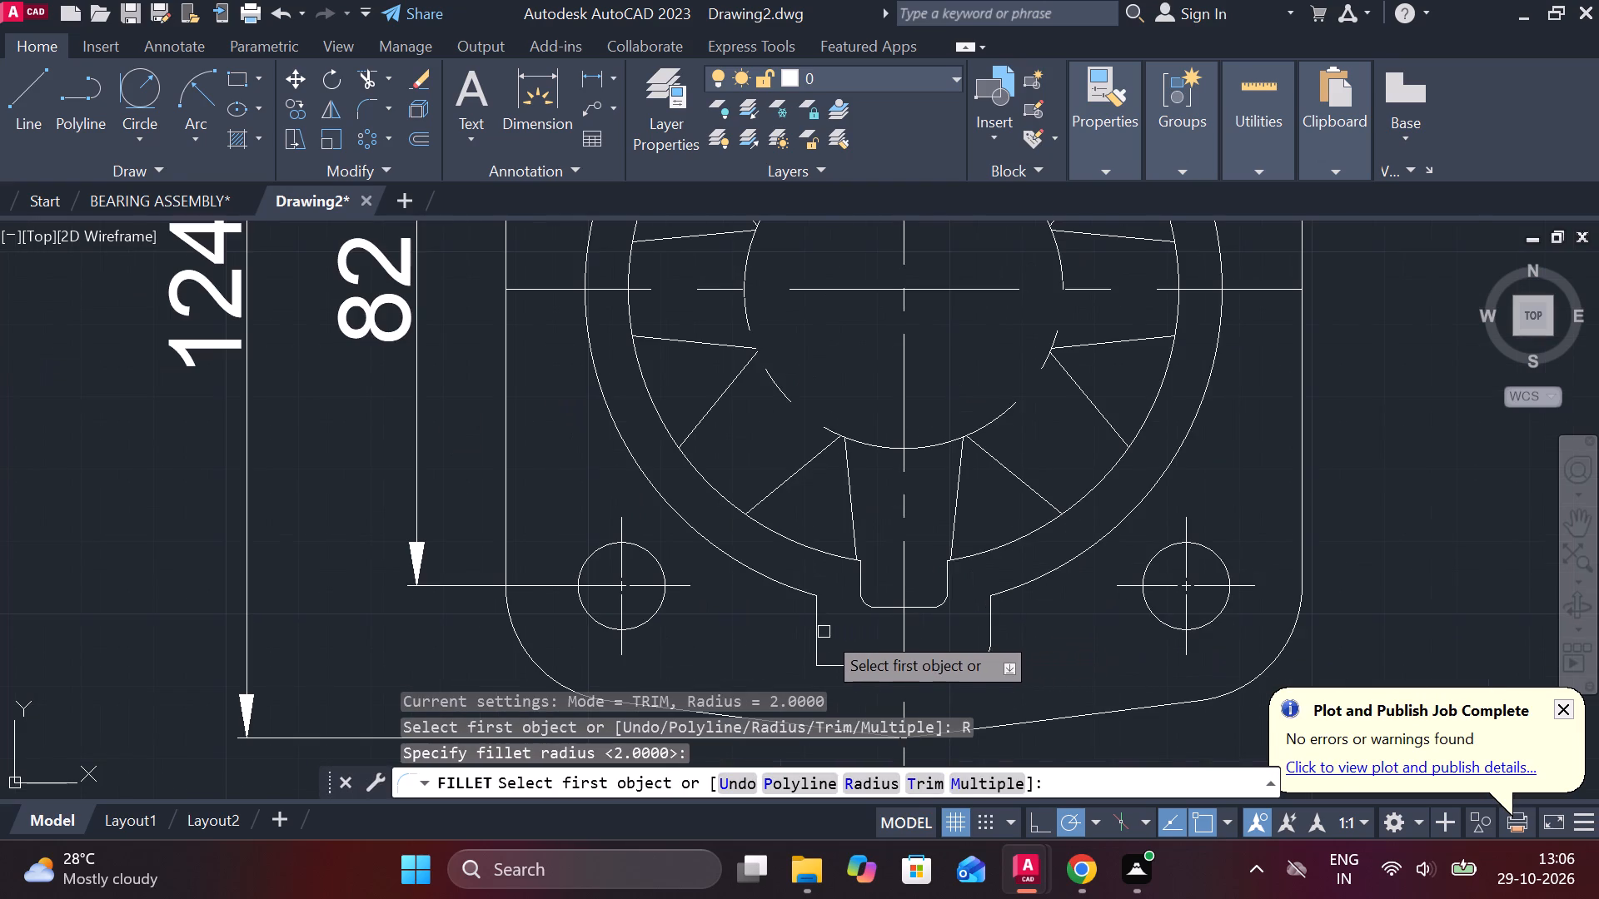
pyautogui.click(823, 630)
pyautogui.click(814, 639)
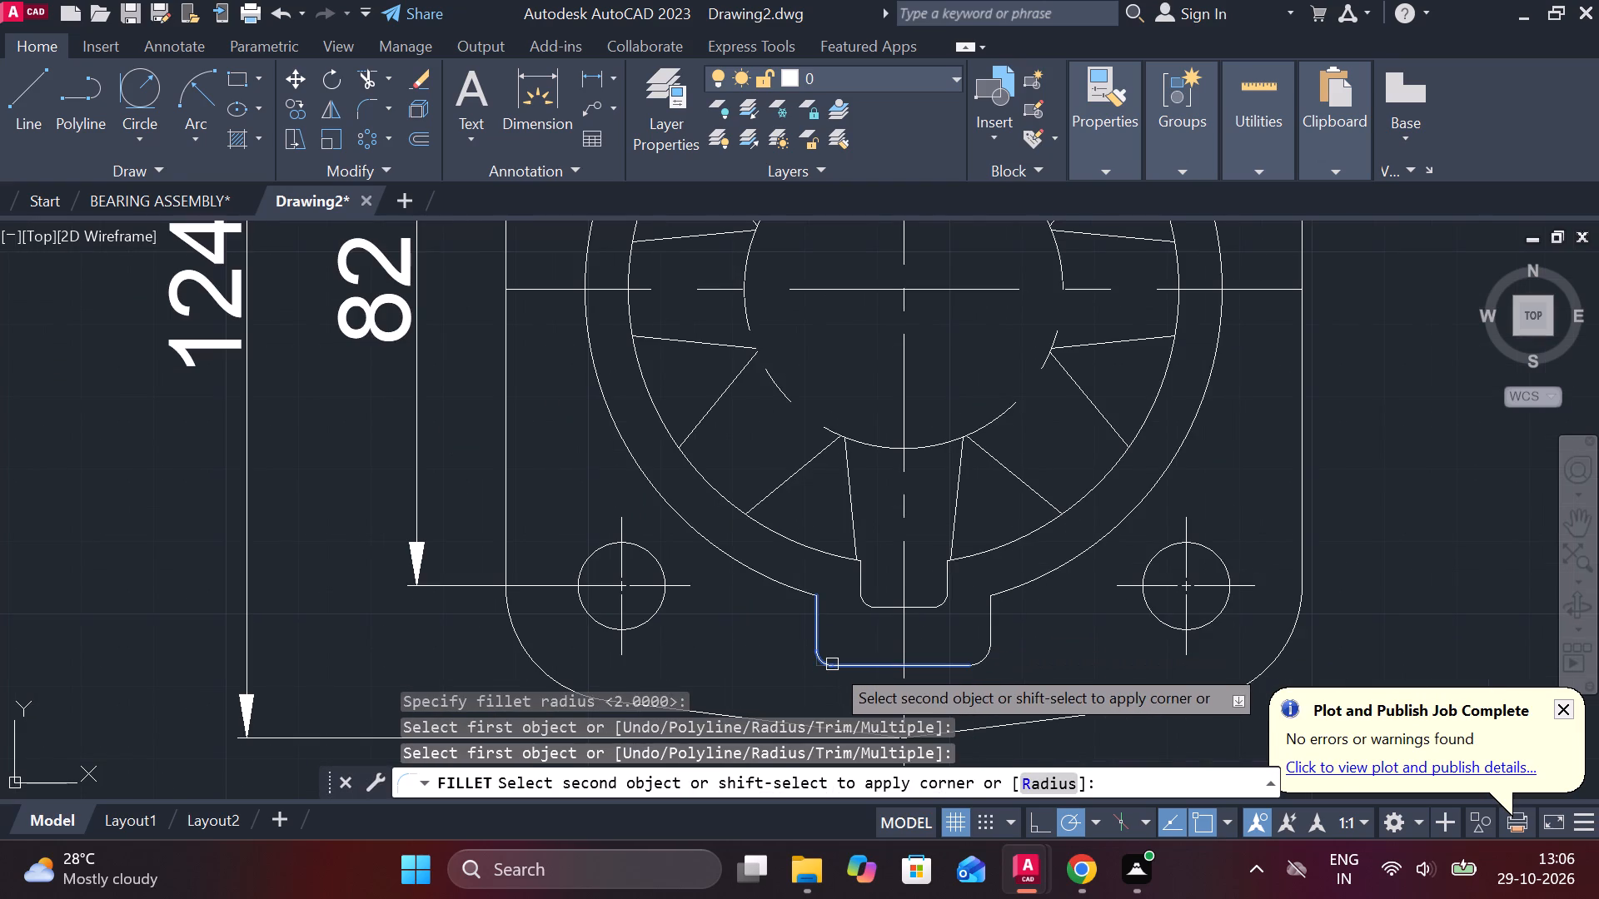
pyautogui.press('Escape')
# Check the radius of the rounded right corner on the lower outer notch.
pyautogui.click(611, 83)
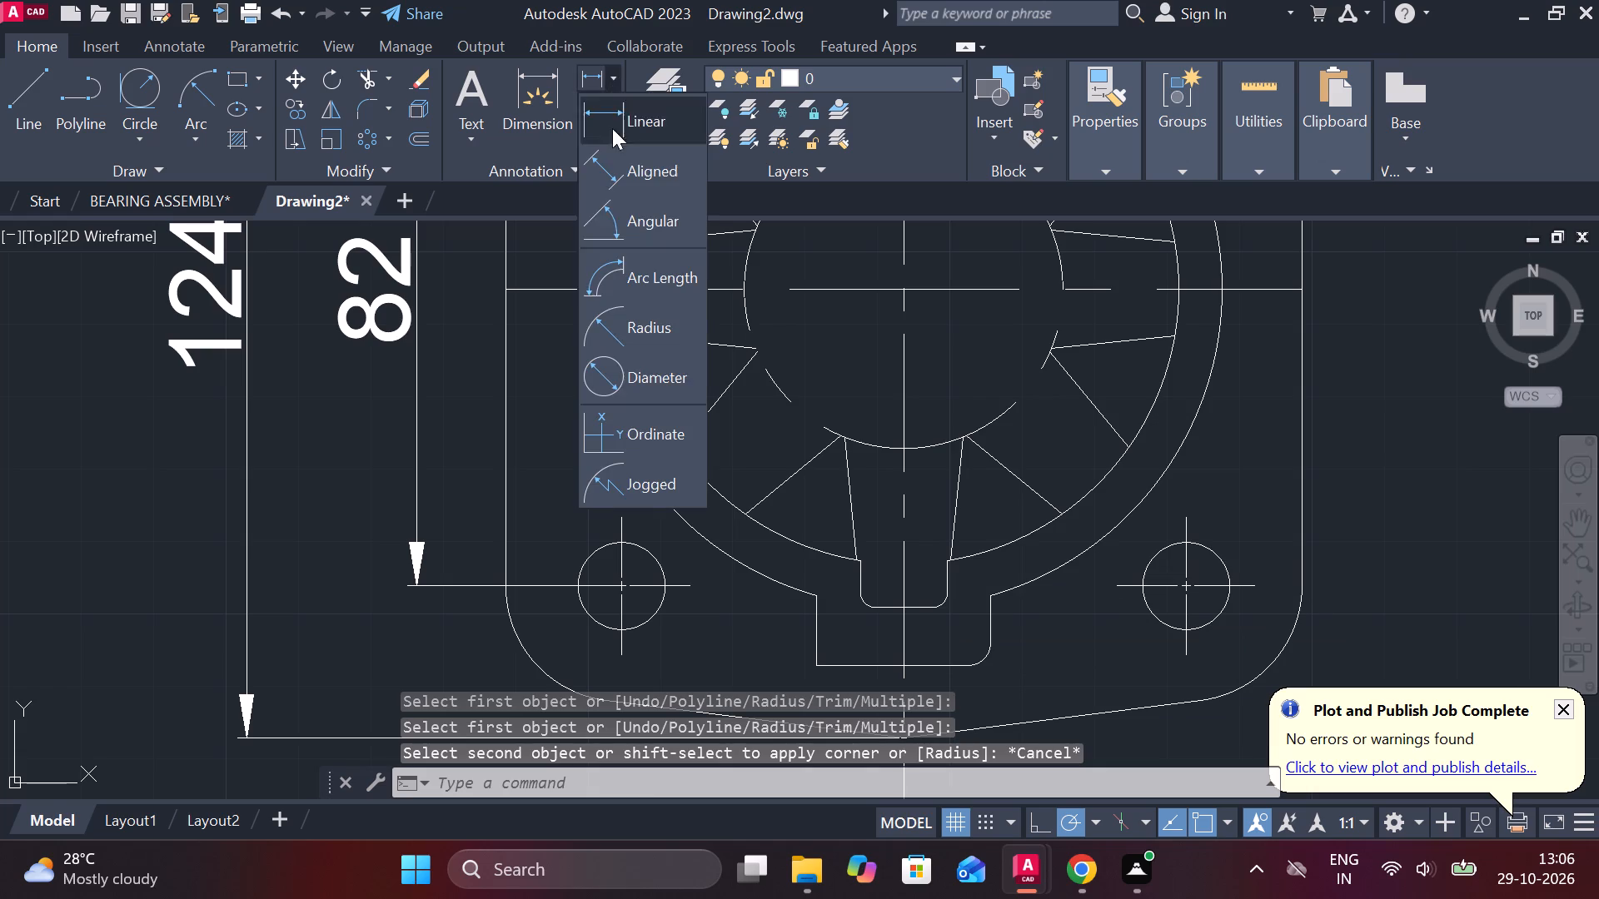
pyautogui.click(657, 328)
pyautogui.click(983, 655)
pyautogui.press('Escape')
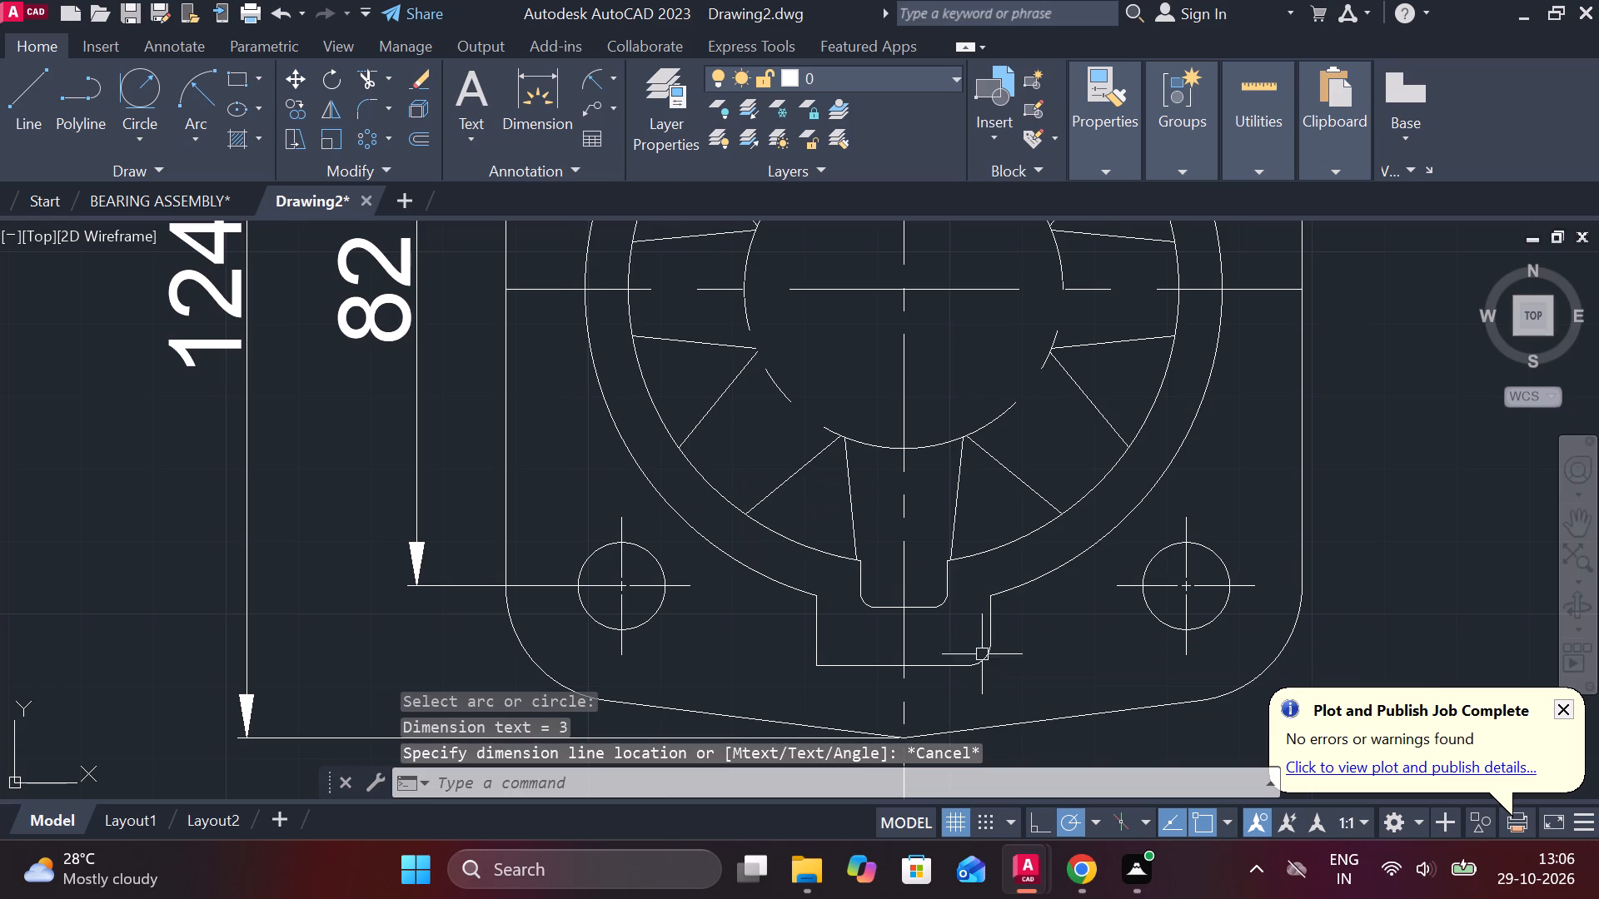
# Fillet the sharp lower-left corner of the lower outer notch with a radius of 3.
pyautogui.write('F R 3')
pyautogui.press('space')
pyautogui.click(811, 626)
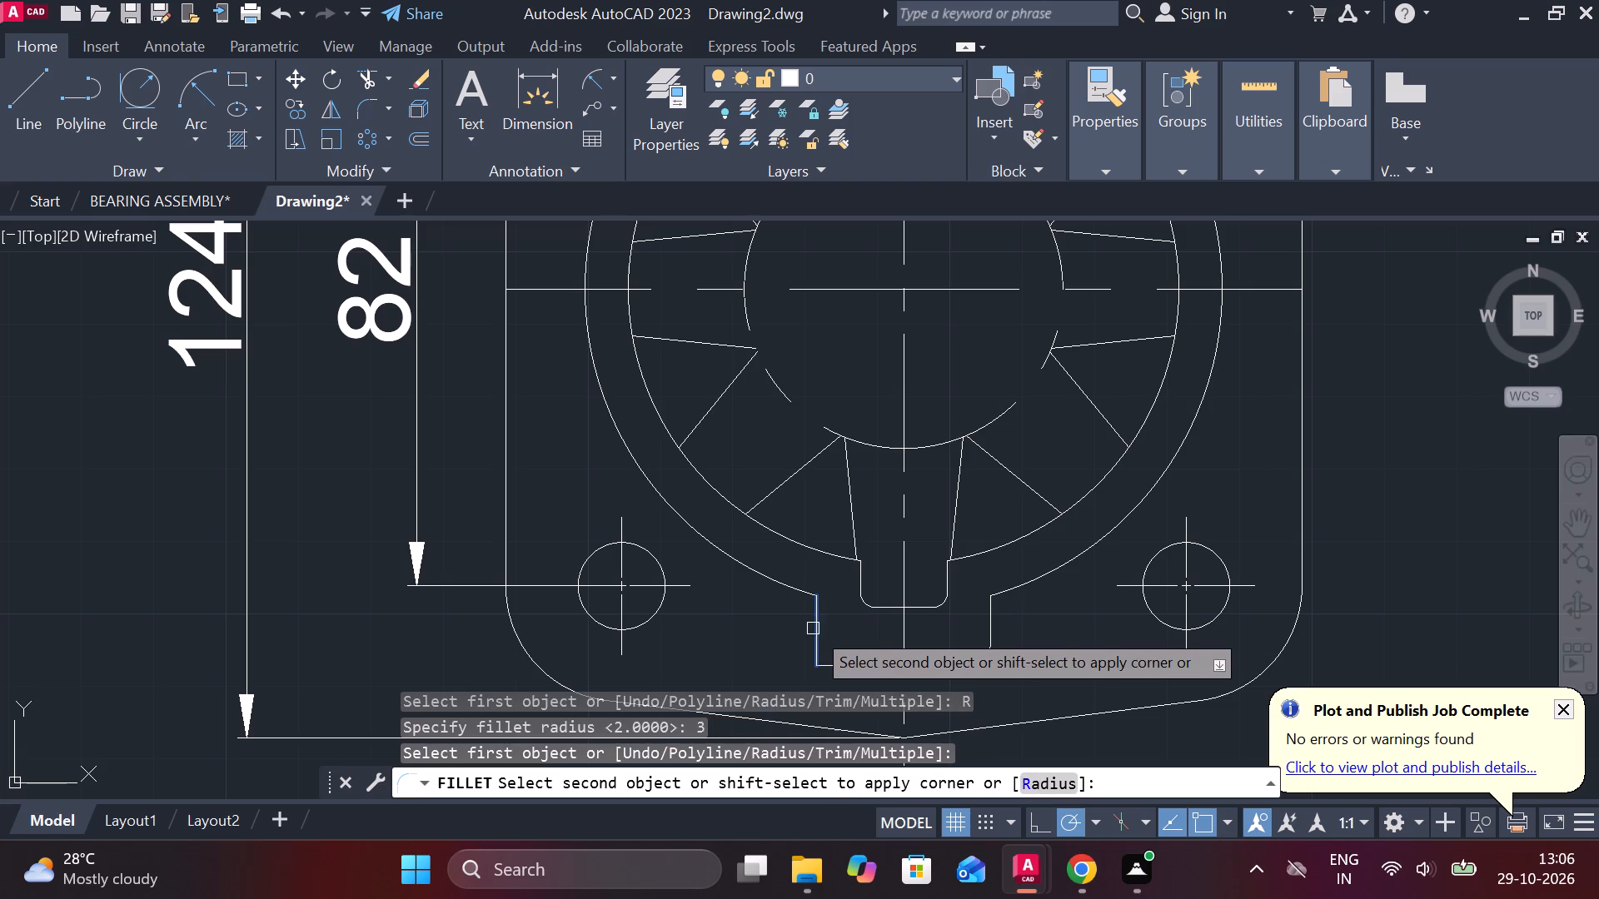
pyautogui.click(836, 663)
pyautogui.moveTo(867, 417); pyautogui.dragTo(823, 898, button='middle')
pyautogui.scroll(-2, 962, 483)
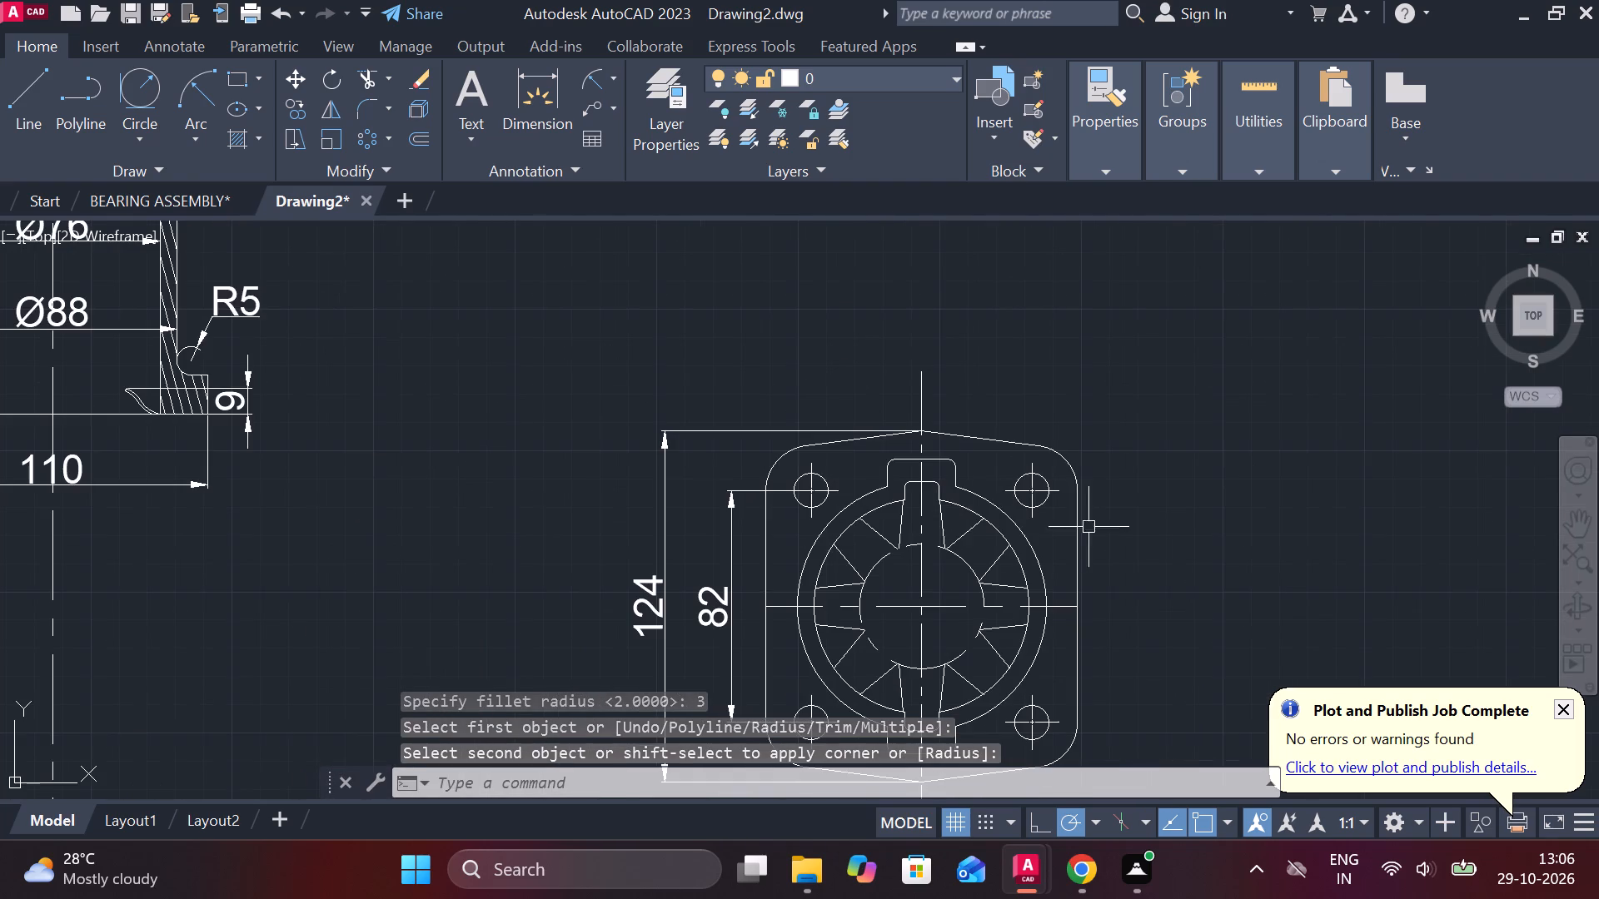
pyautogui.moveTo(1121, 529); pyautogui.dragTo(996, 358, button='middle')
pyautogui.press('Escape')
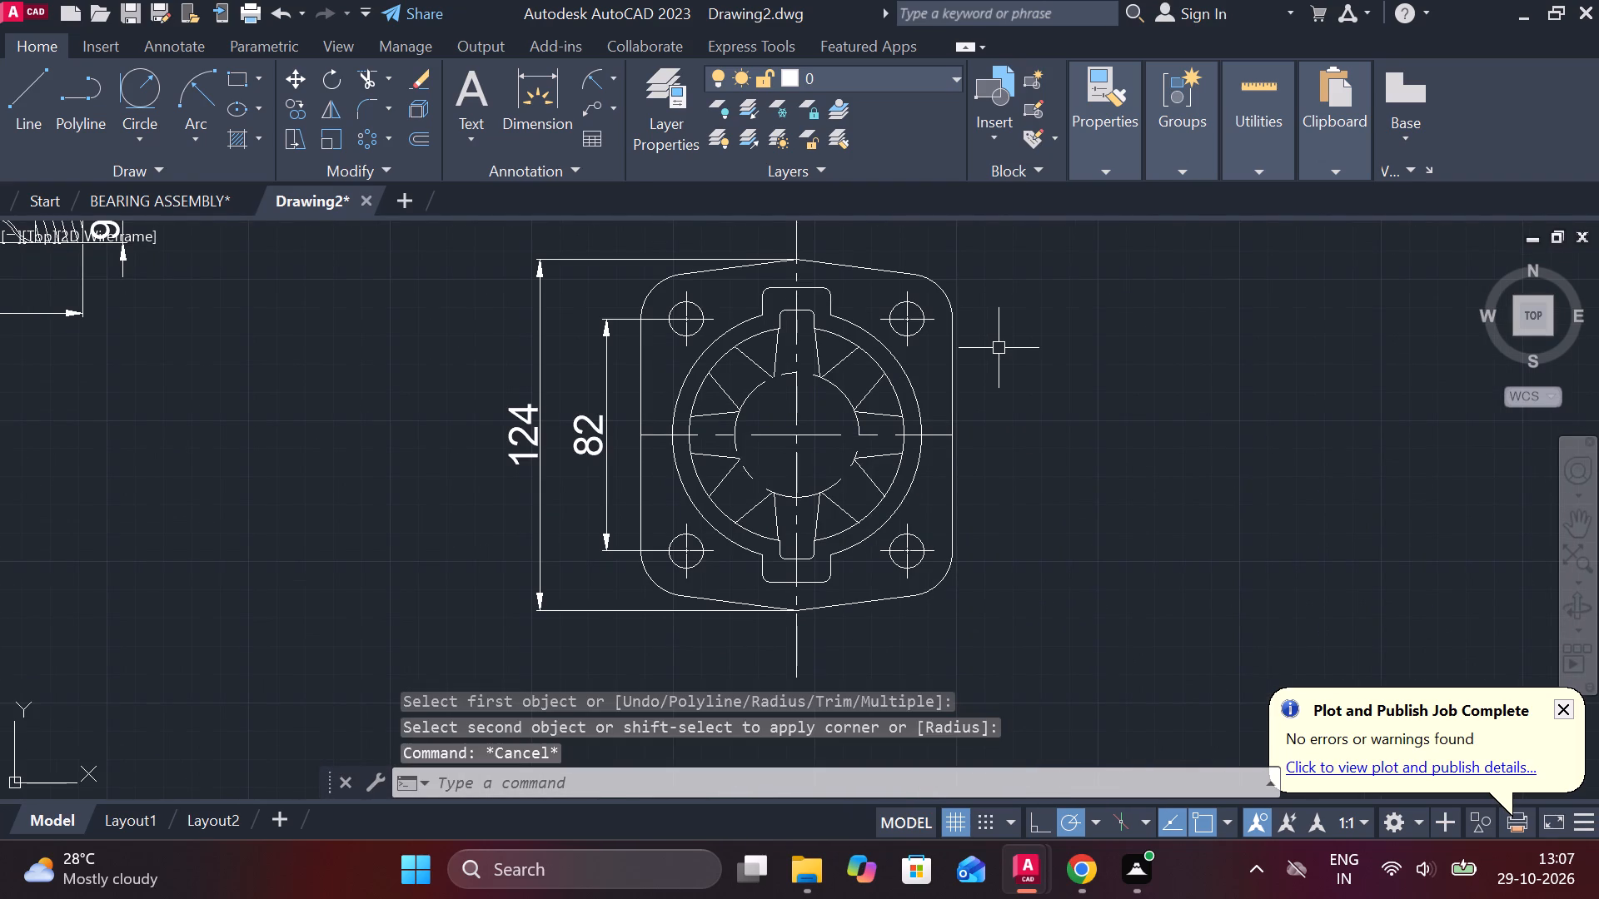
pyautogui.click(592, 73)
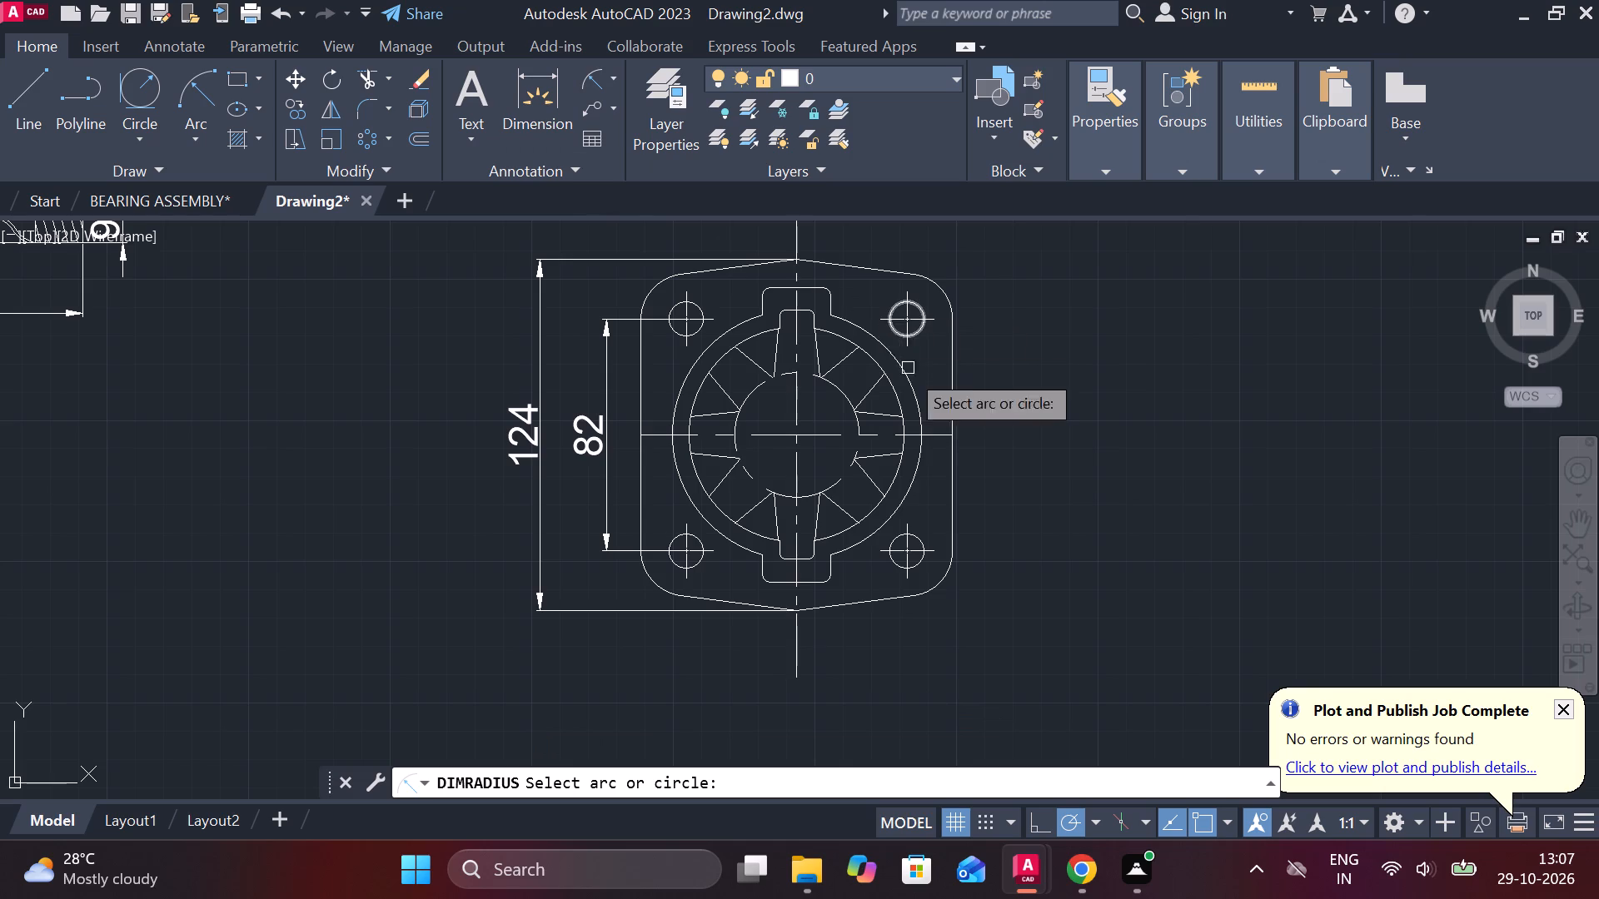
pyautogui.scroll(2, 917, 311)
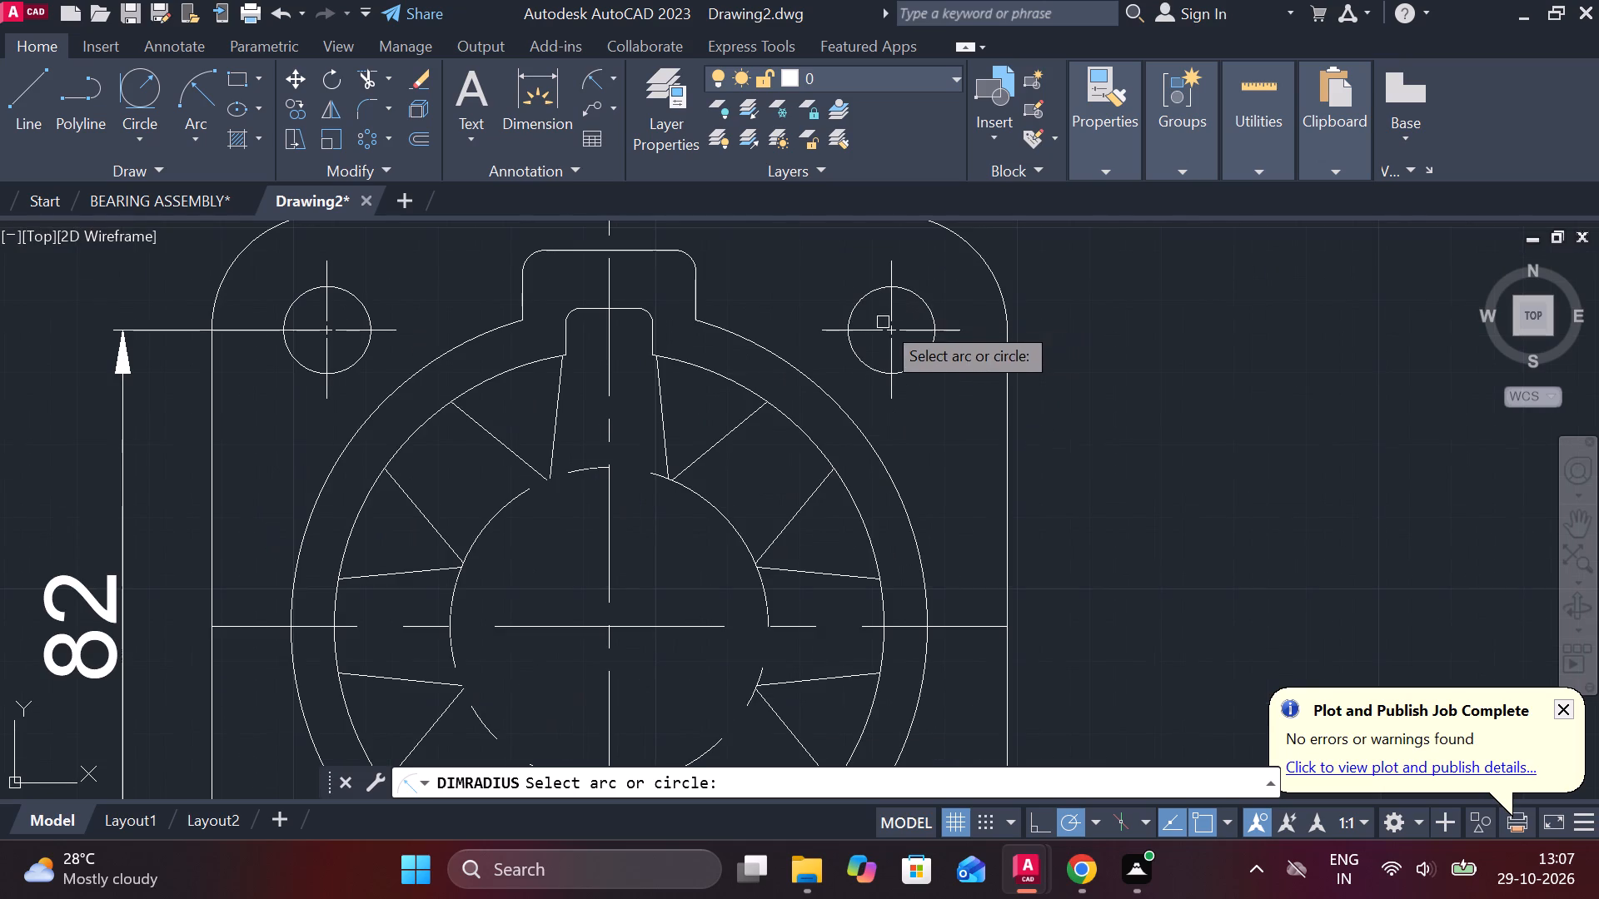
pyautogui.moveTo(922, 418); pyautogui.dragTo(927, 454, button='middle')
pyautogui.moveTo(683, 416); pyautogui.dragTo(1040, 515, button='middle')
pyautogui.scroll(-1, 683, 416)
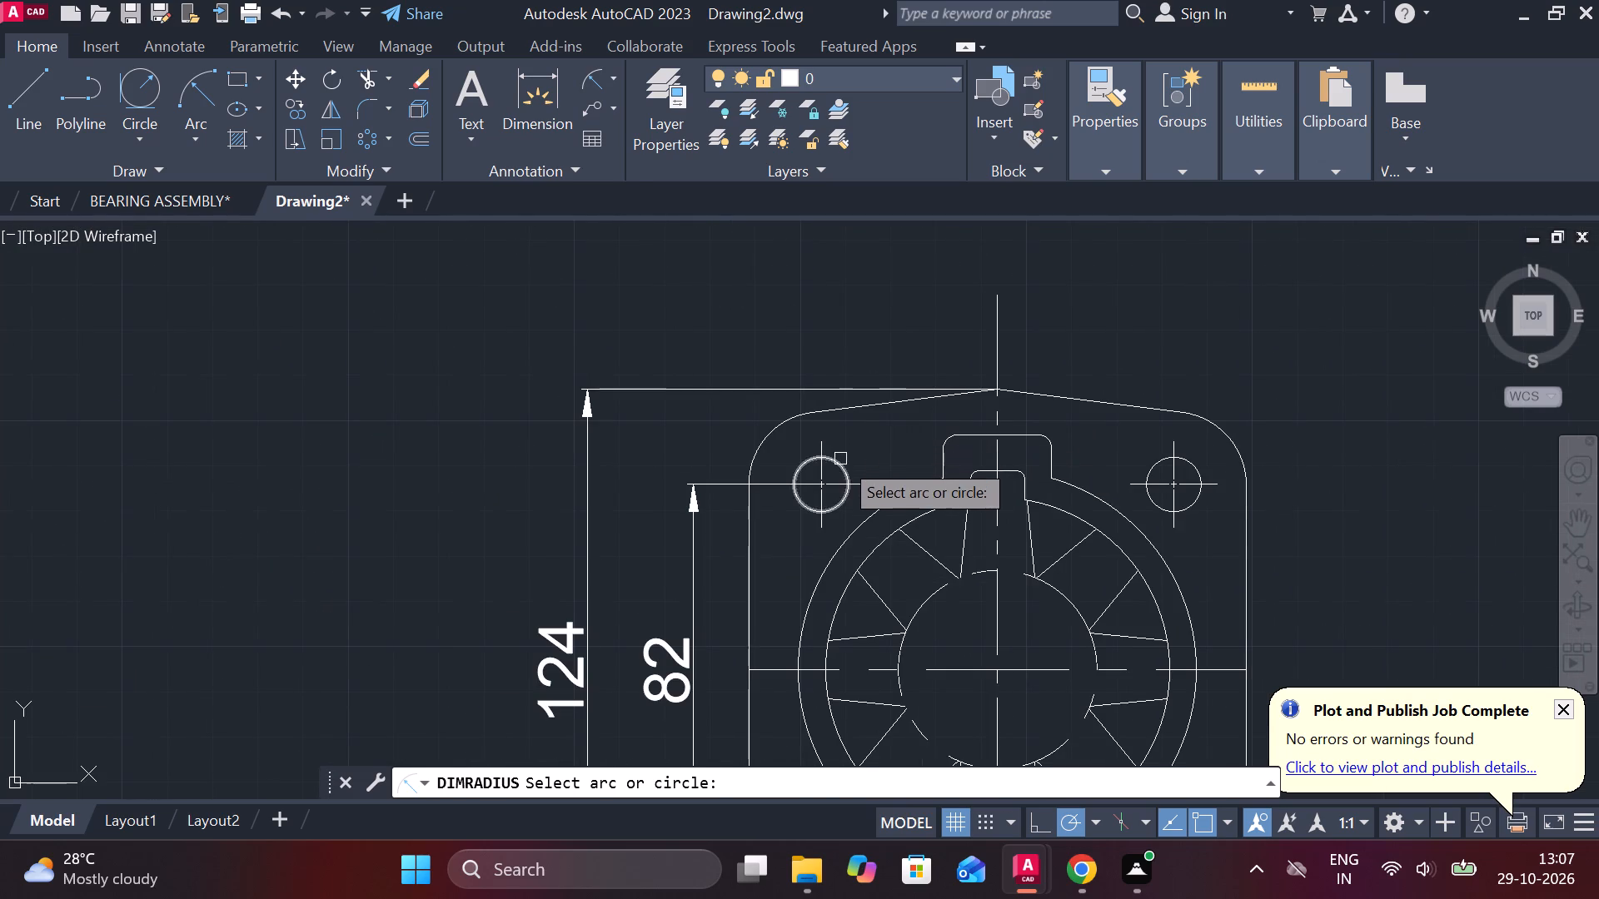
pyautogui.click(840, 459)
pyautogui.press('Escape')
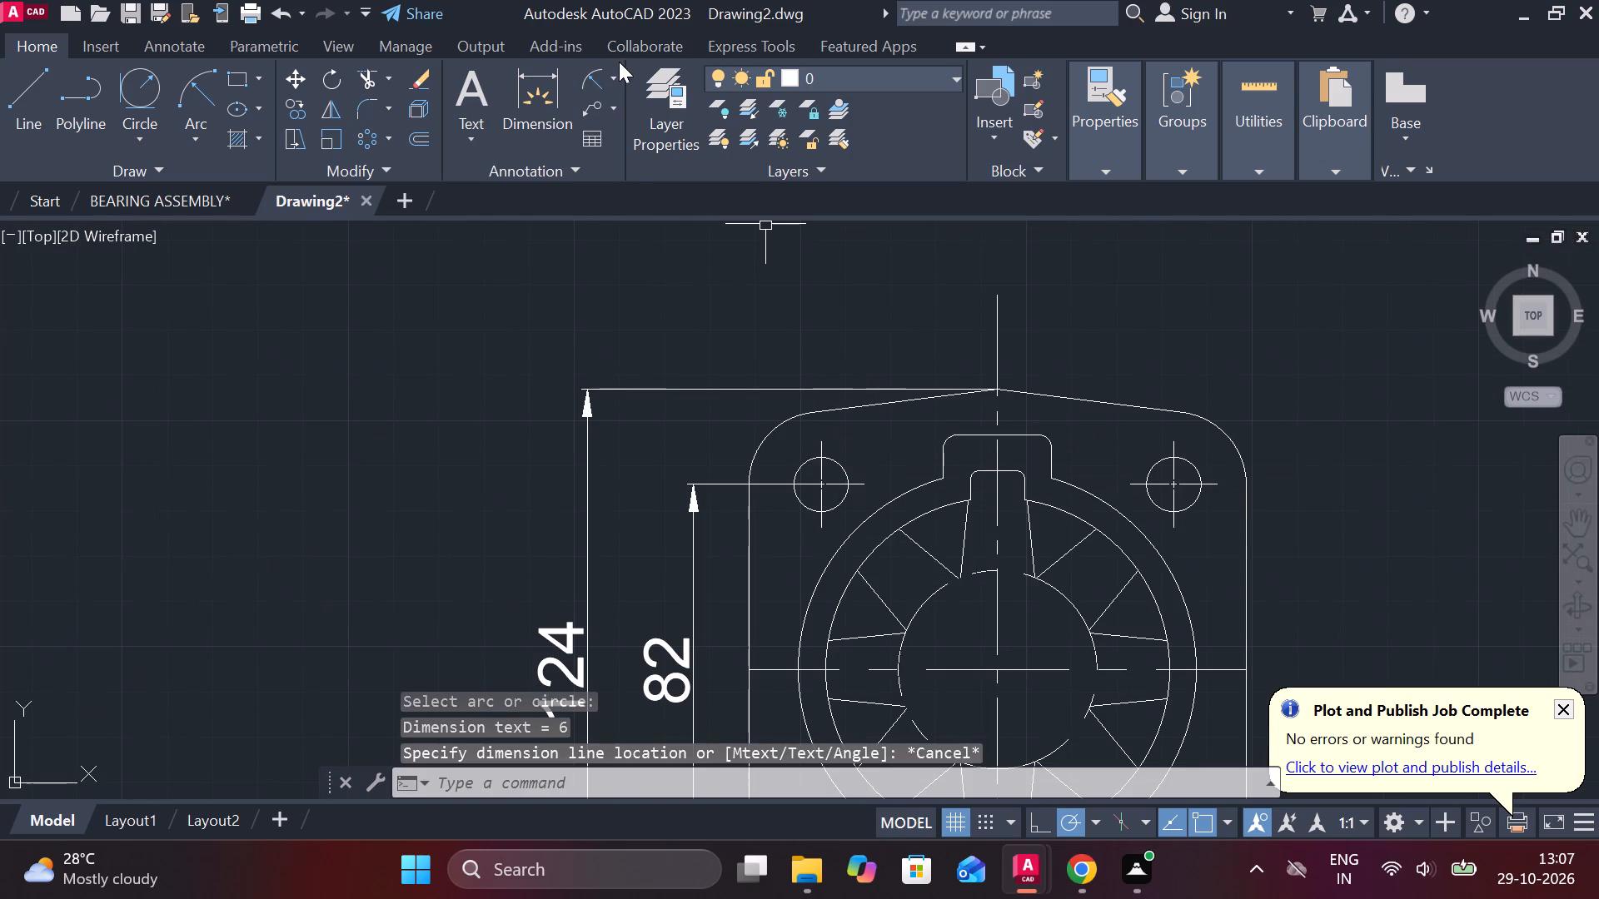
# Add a diameter dimension to the plate's upper-left hole, with its text placed outside above the plate.
pyautogui.click(617, 72)
pyautogui.click(626, 373)
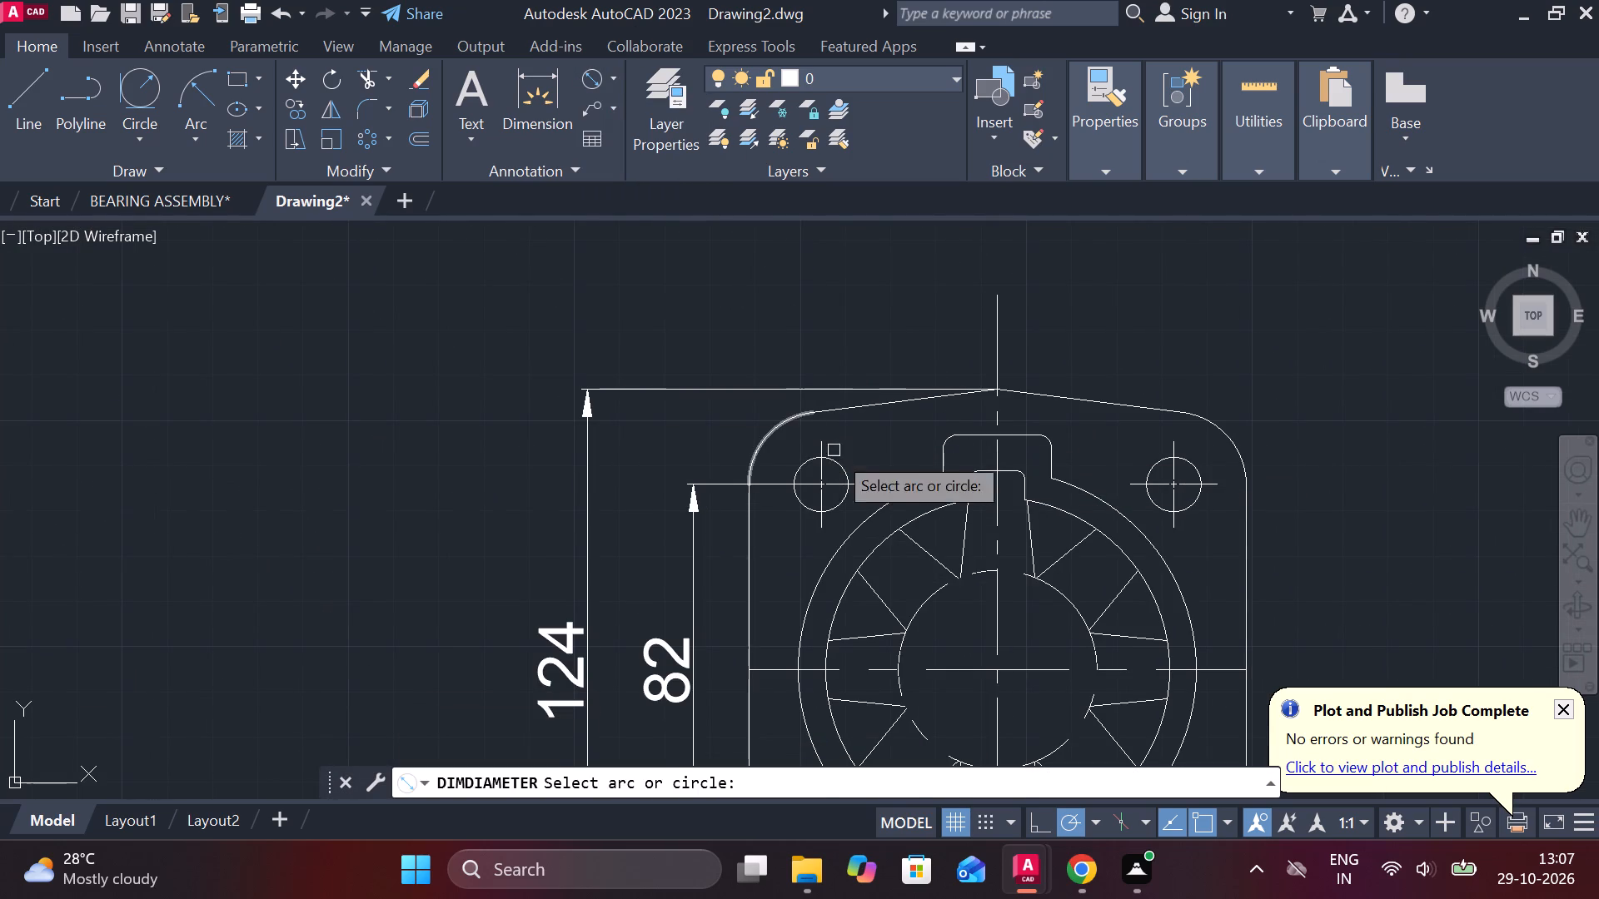
pyautogui.click(842, 467)
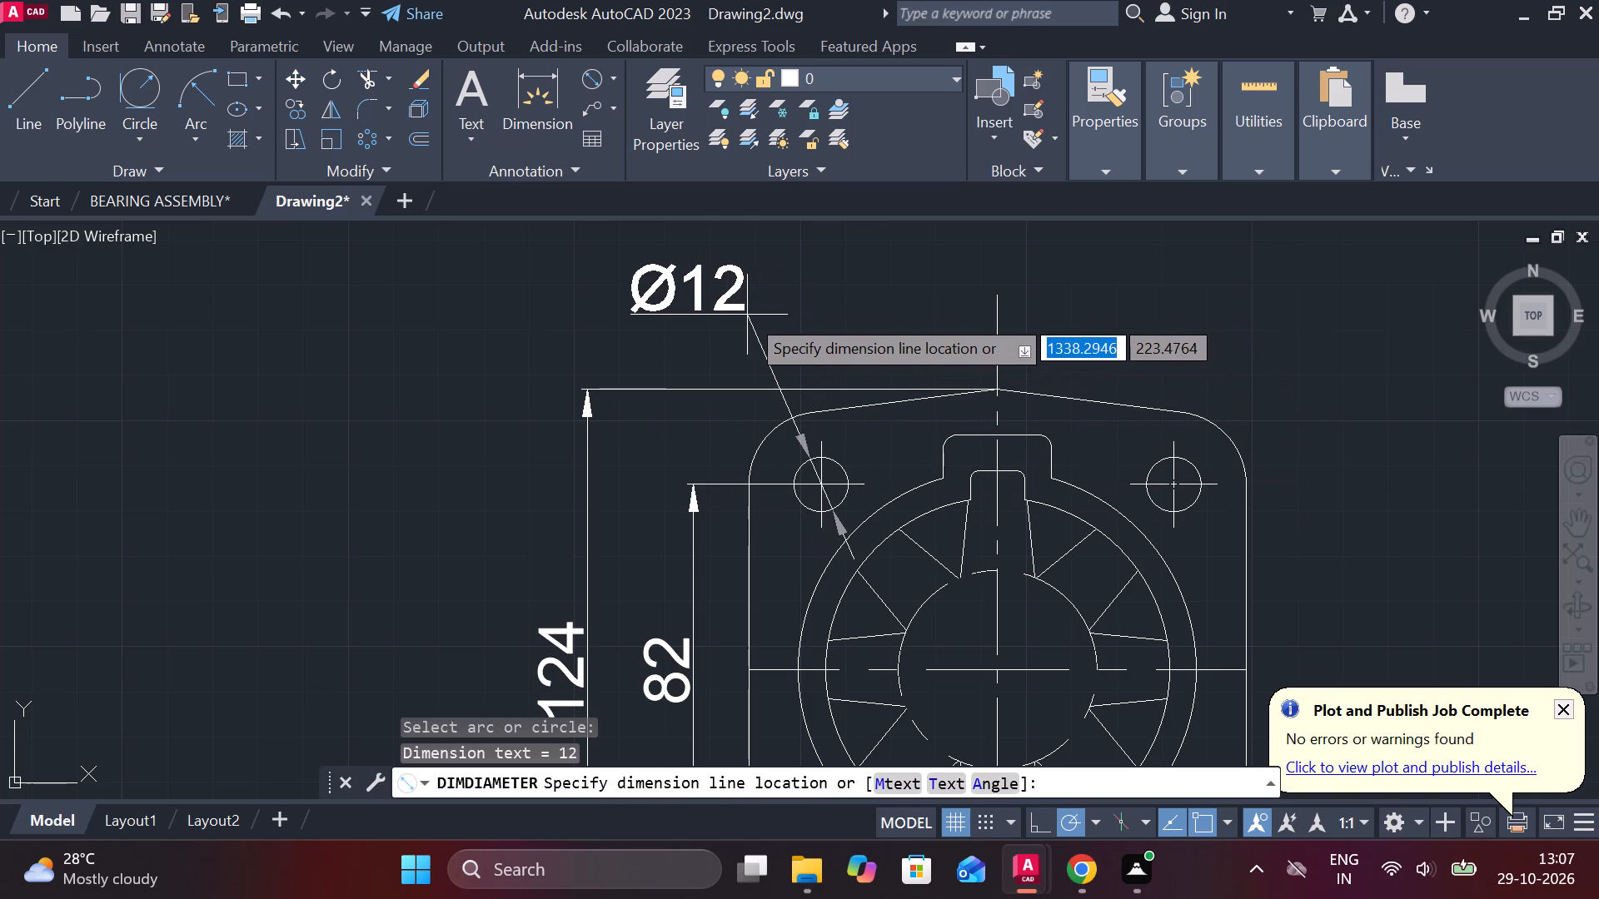
pyautogui.click(746, 322)
# Add a radius dimension to the plate's upper-right corner arc, with its text placed outside the plate.
pyautogui.moveTo(1029, 397); pyautogui.dragTo(849, 243, button='middle')
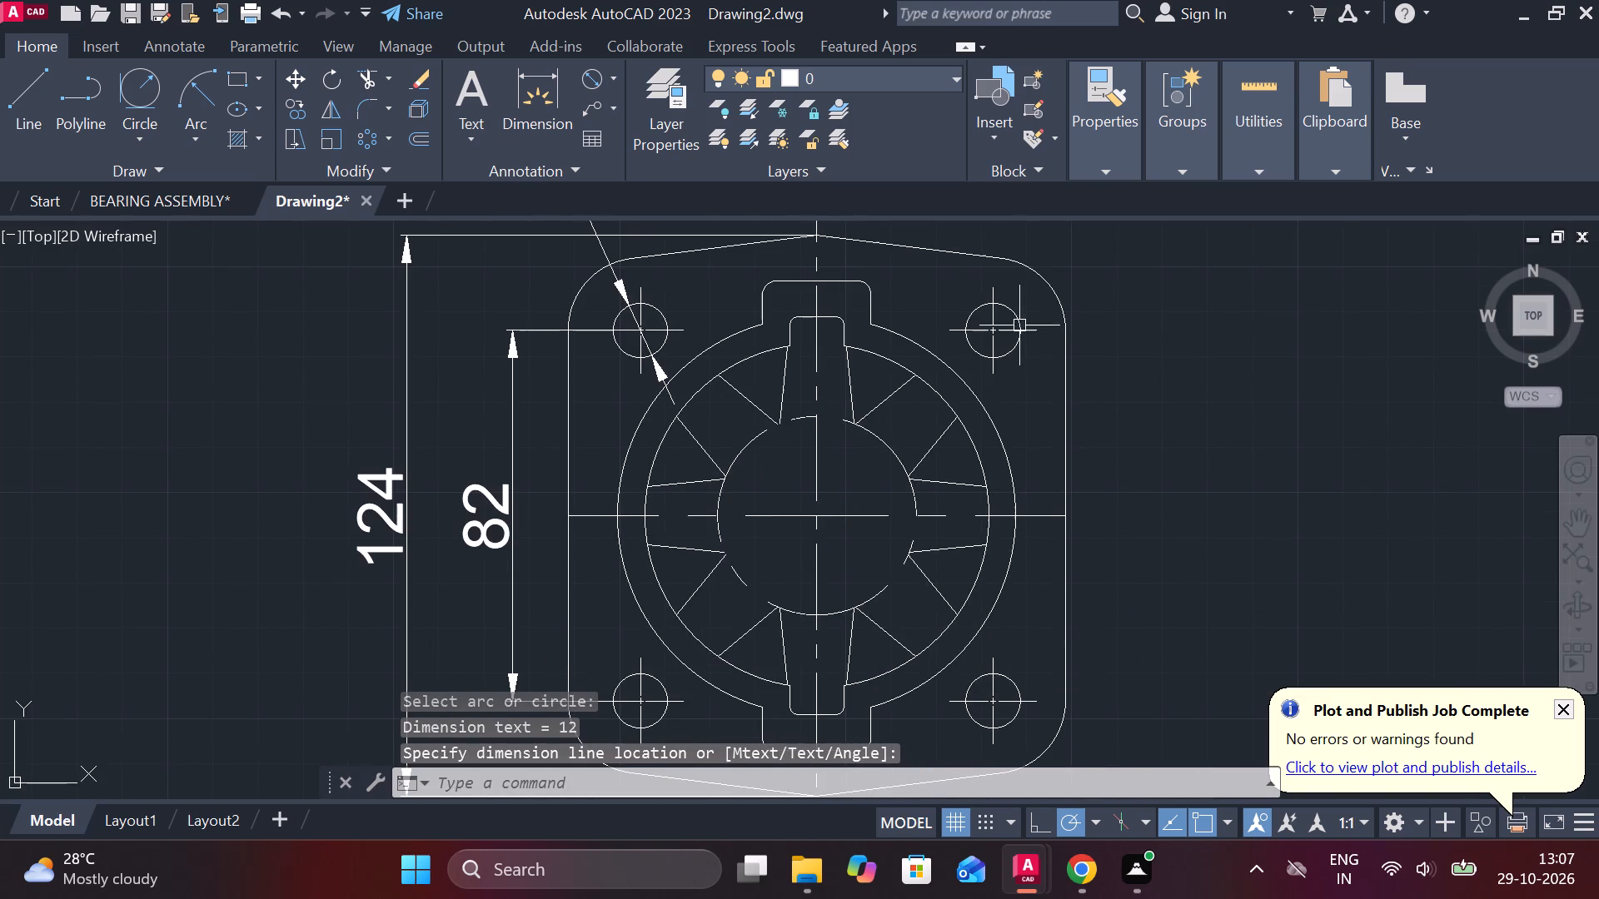
pyautogui.moveTo(1094, 398); pyautogui.dragTo(994, 252, button='middle')
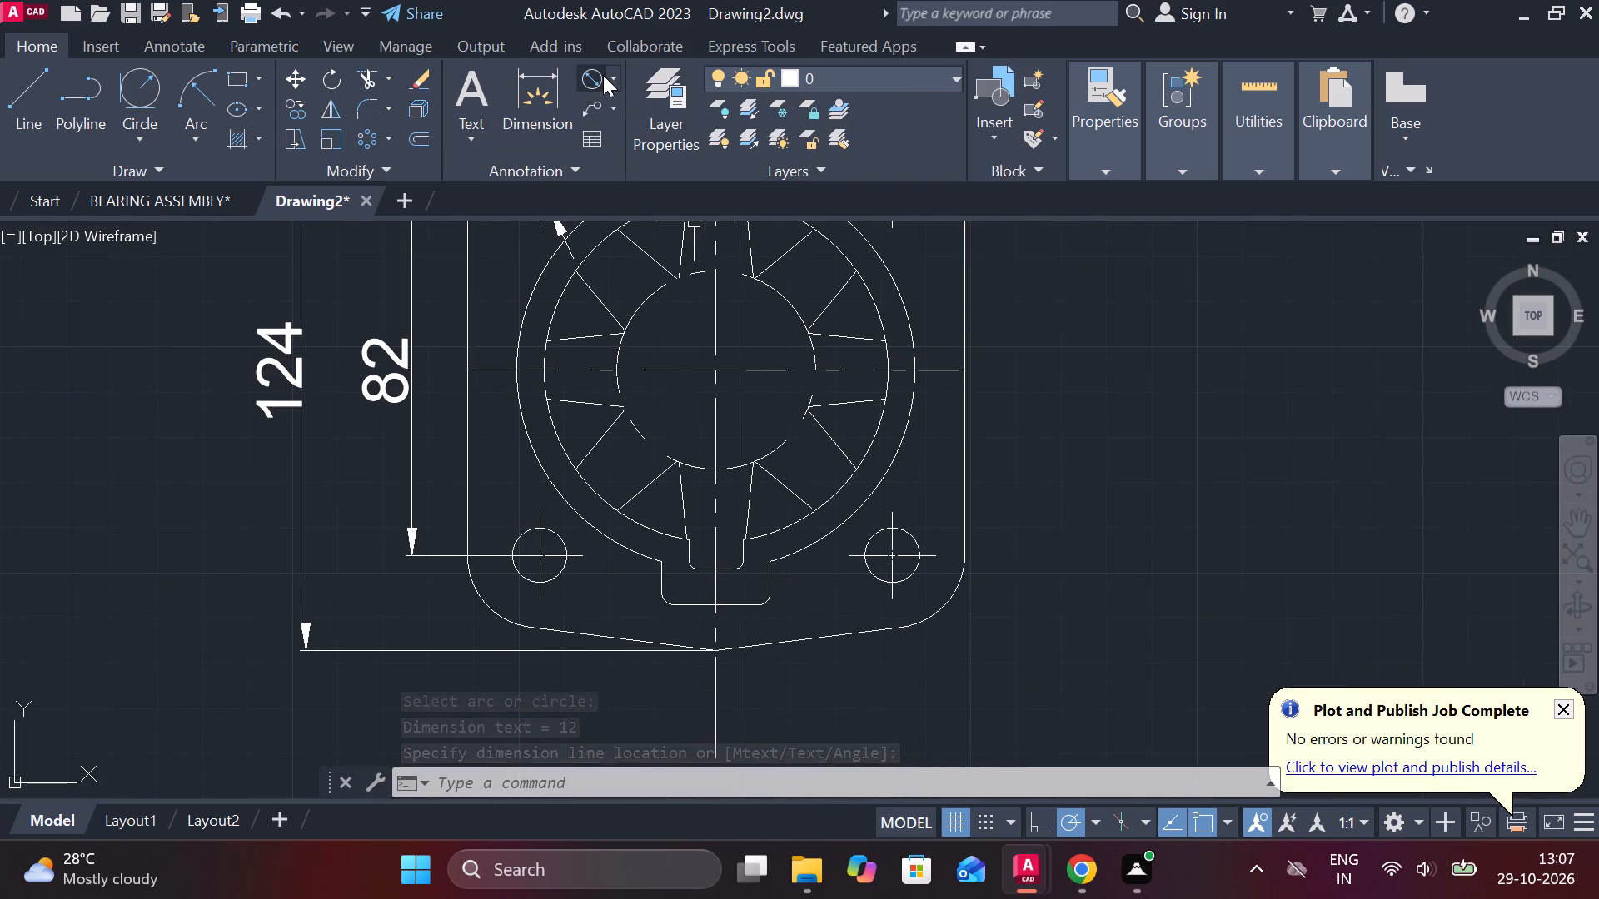
pyautogui.click(615, 78)
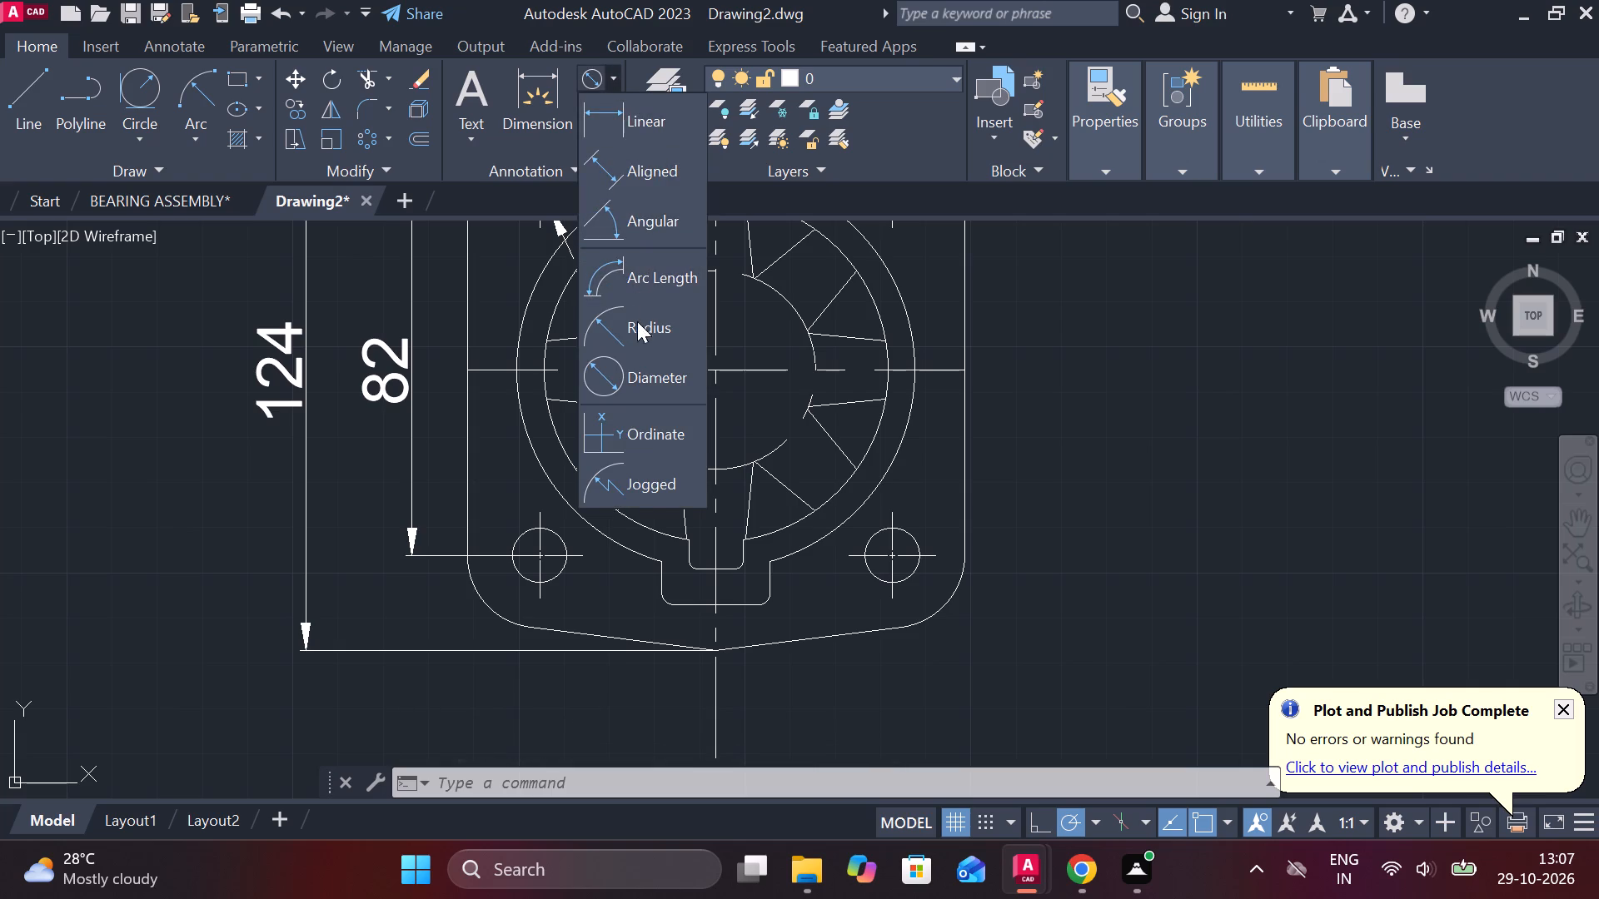
pyautogui.click(636, 318)
pyautogui.moveTo(792, 335); pyautogui.dragTo(710, 556, button='middle')
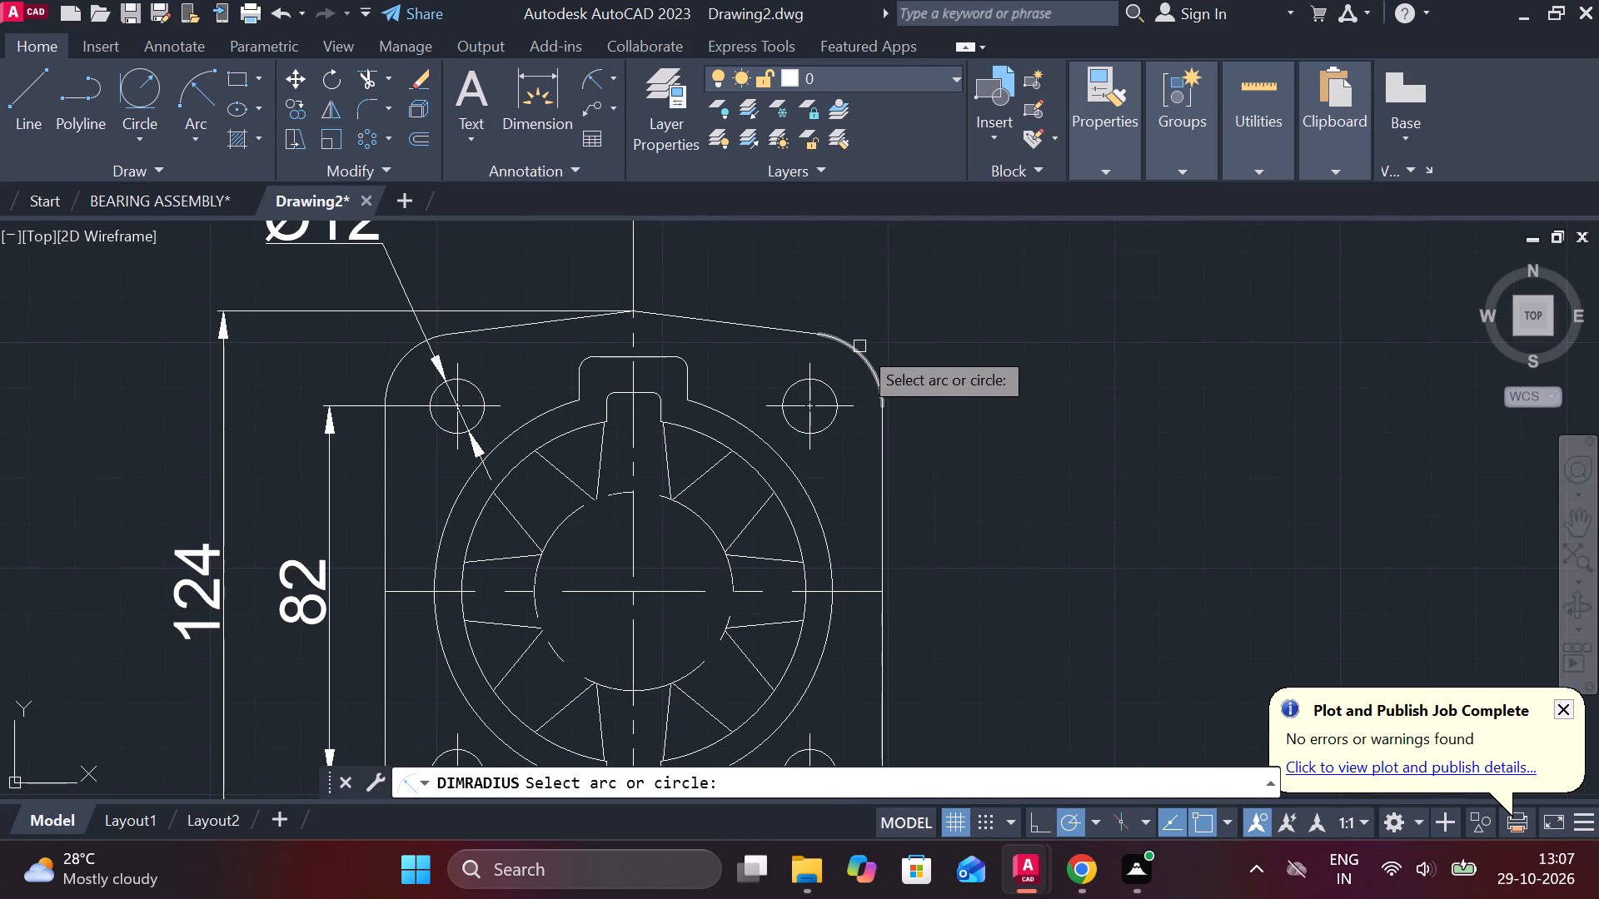
pyautogui.click(859, 346)
pyautogui.click(894, 289)
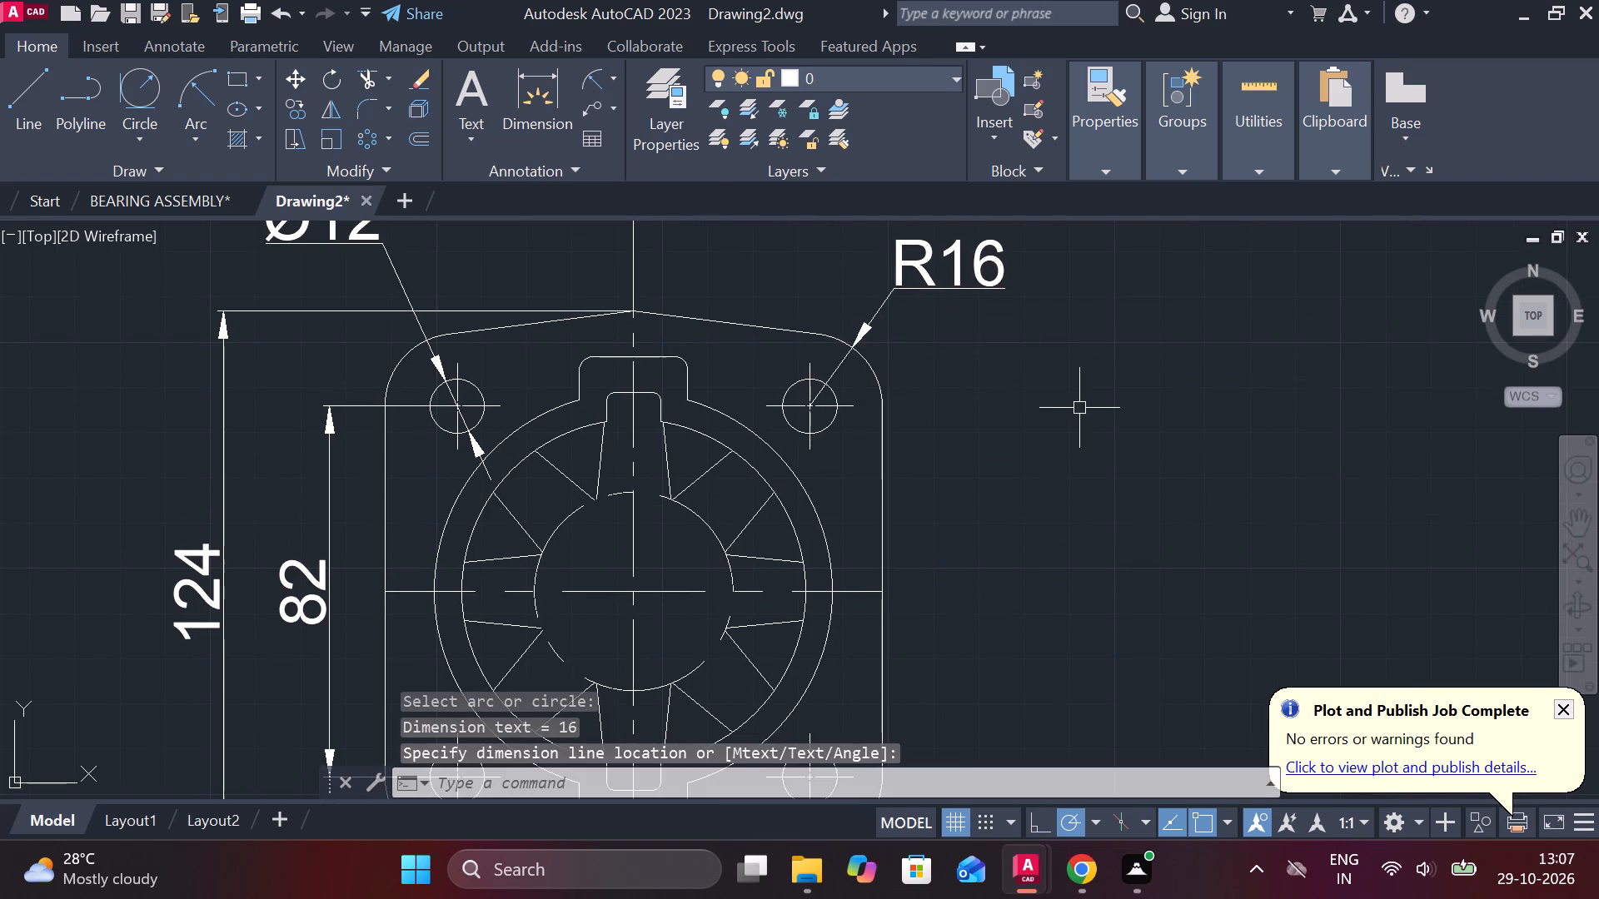
# Add a horizontal linear dimension for the upper outer notch's width, placed just above the plate's peak.
pyautogui.scroll(-1, 1076, 399)
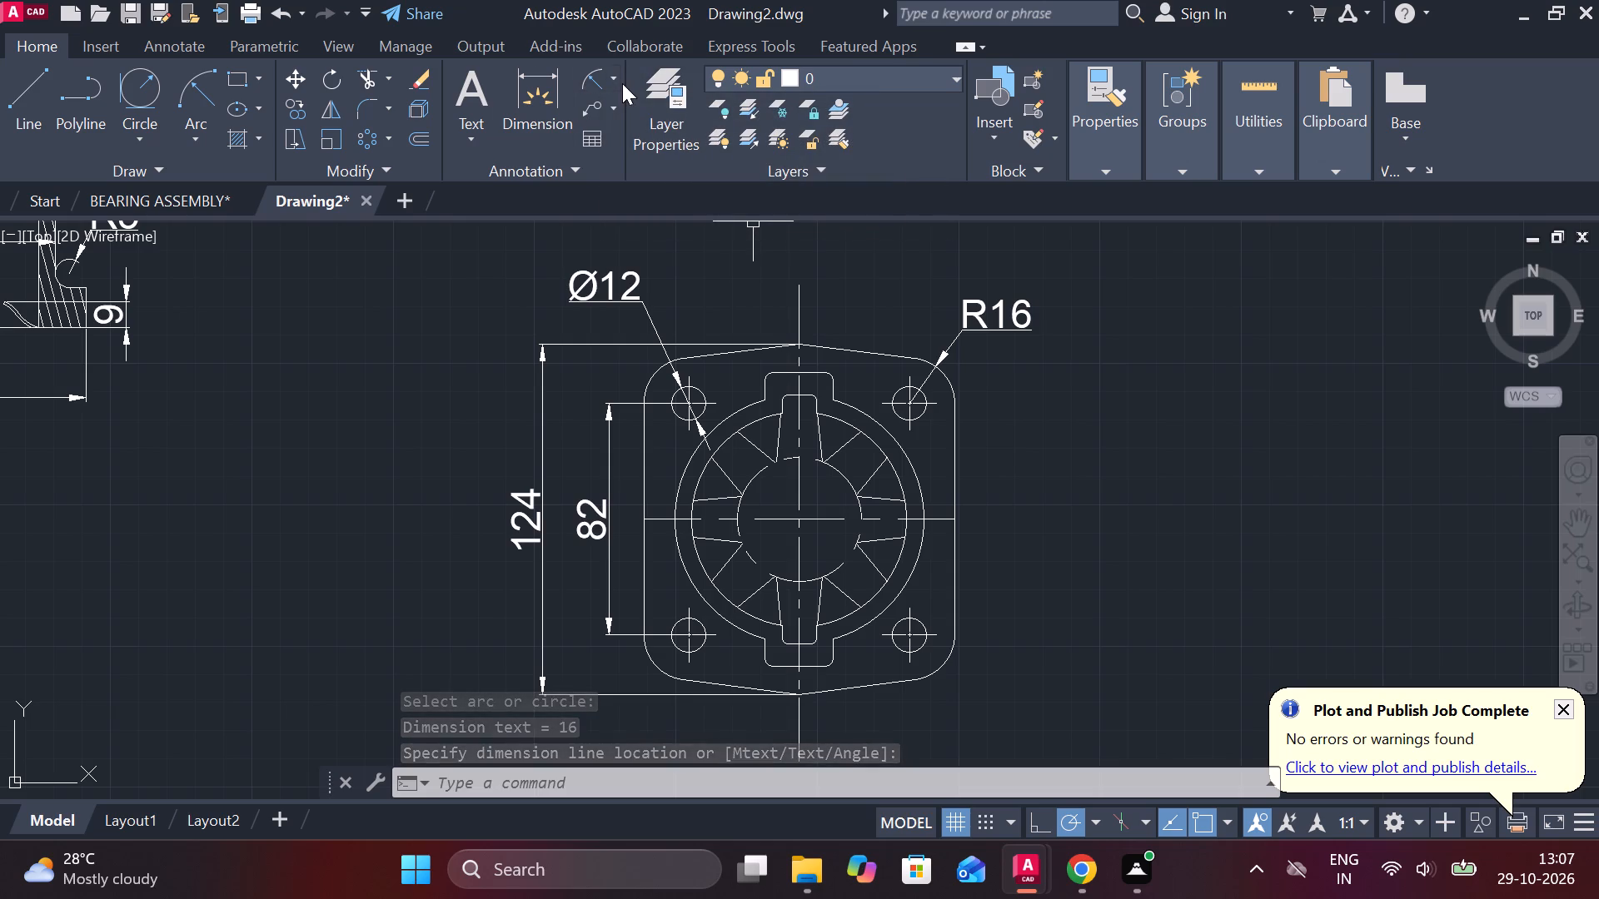
pyautogui.click(620, 77)
pyautogui.click(607, 111)
pyautogui.scroll(2, 788, 392)
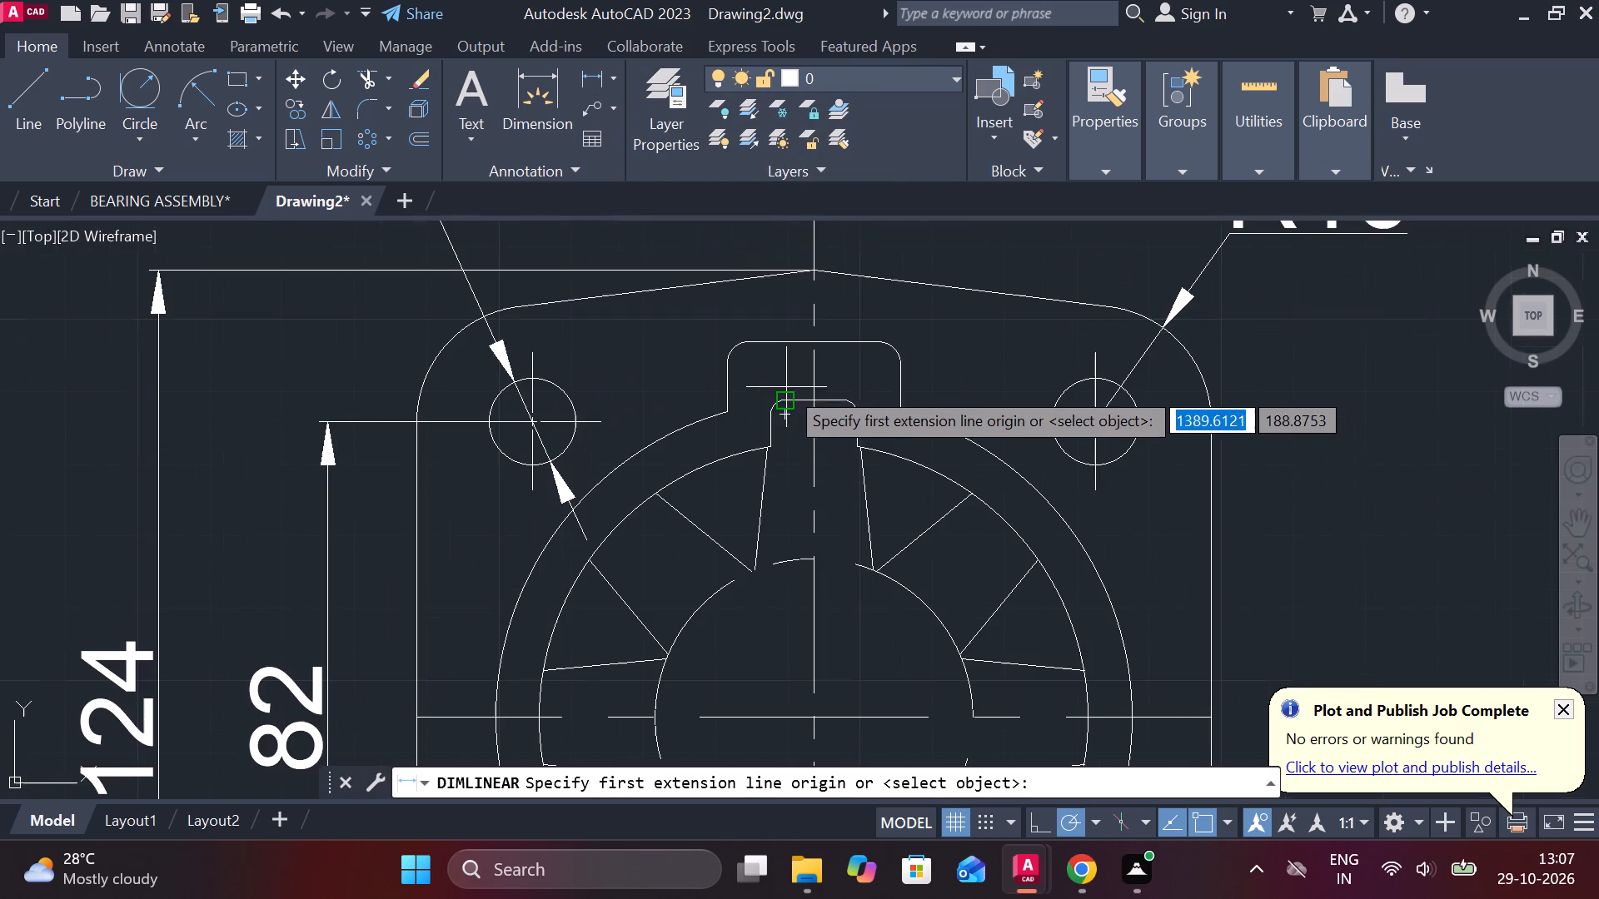
pyautogui.click(720, 380)
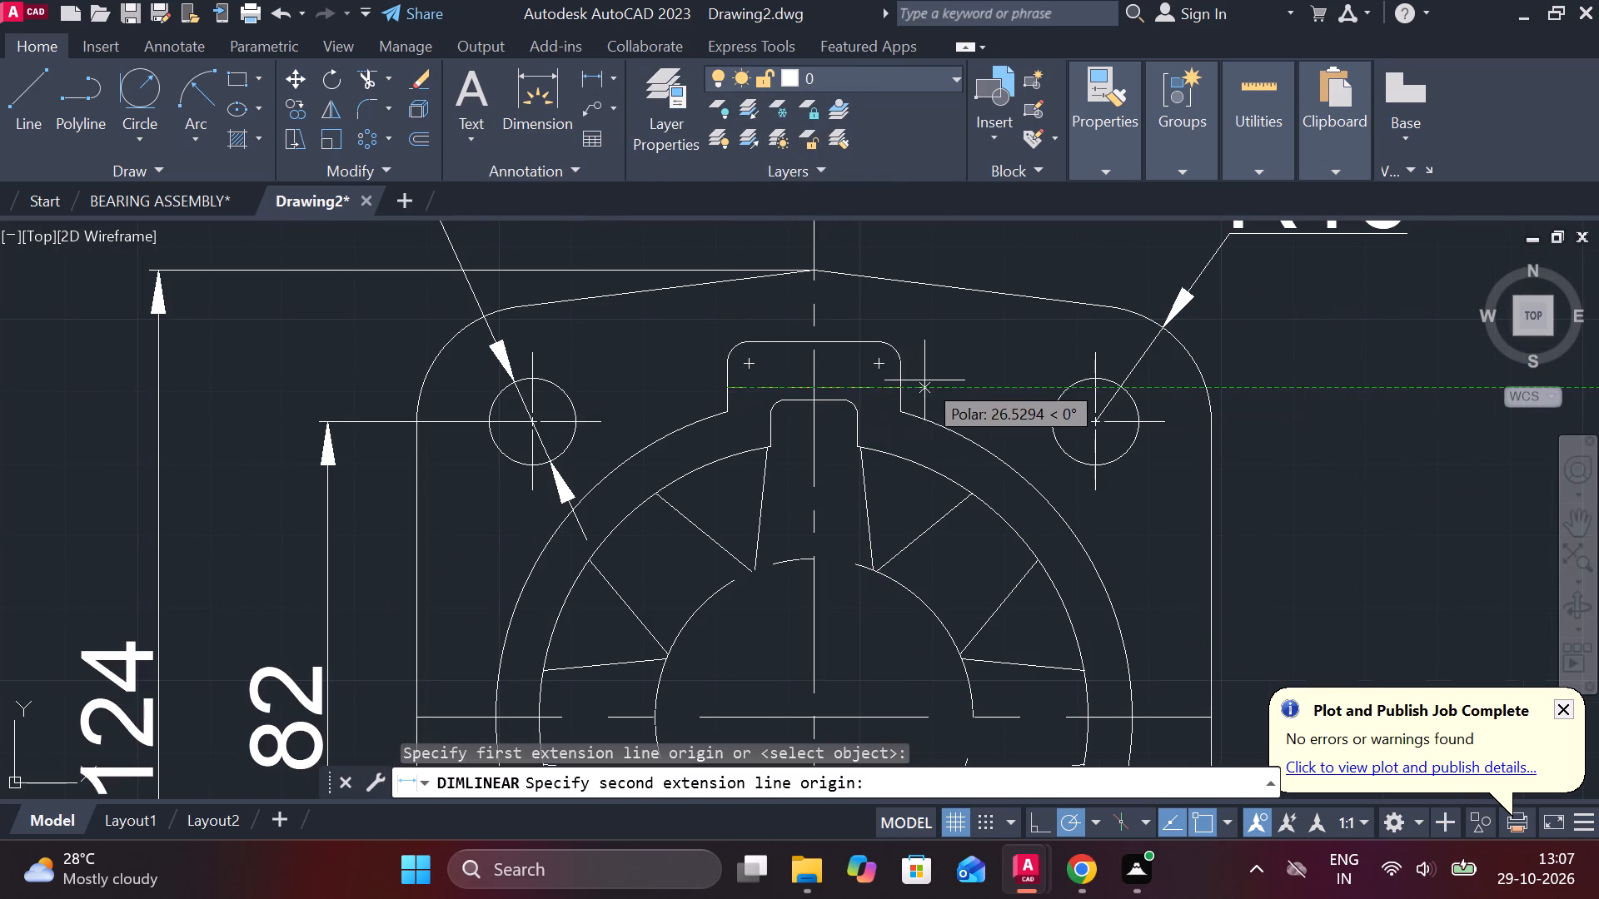
pyautogui.click(918, 380)
pyautogui.moveTo(911, 343); pyautogui.dragTo(907, 506, button='middle')
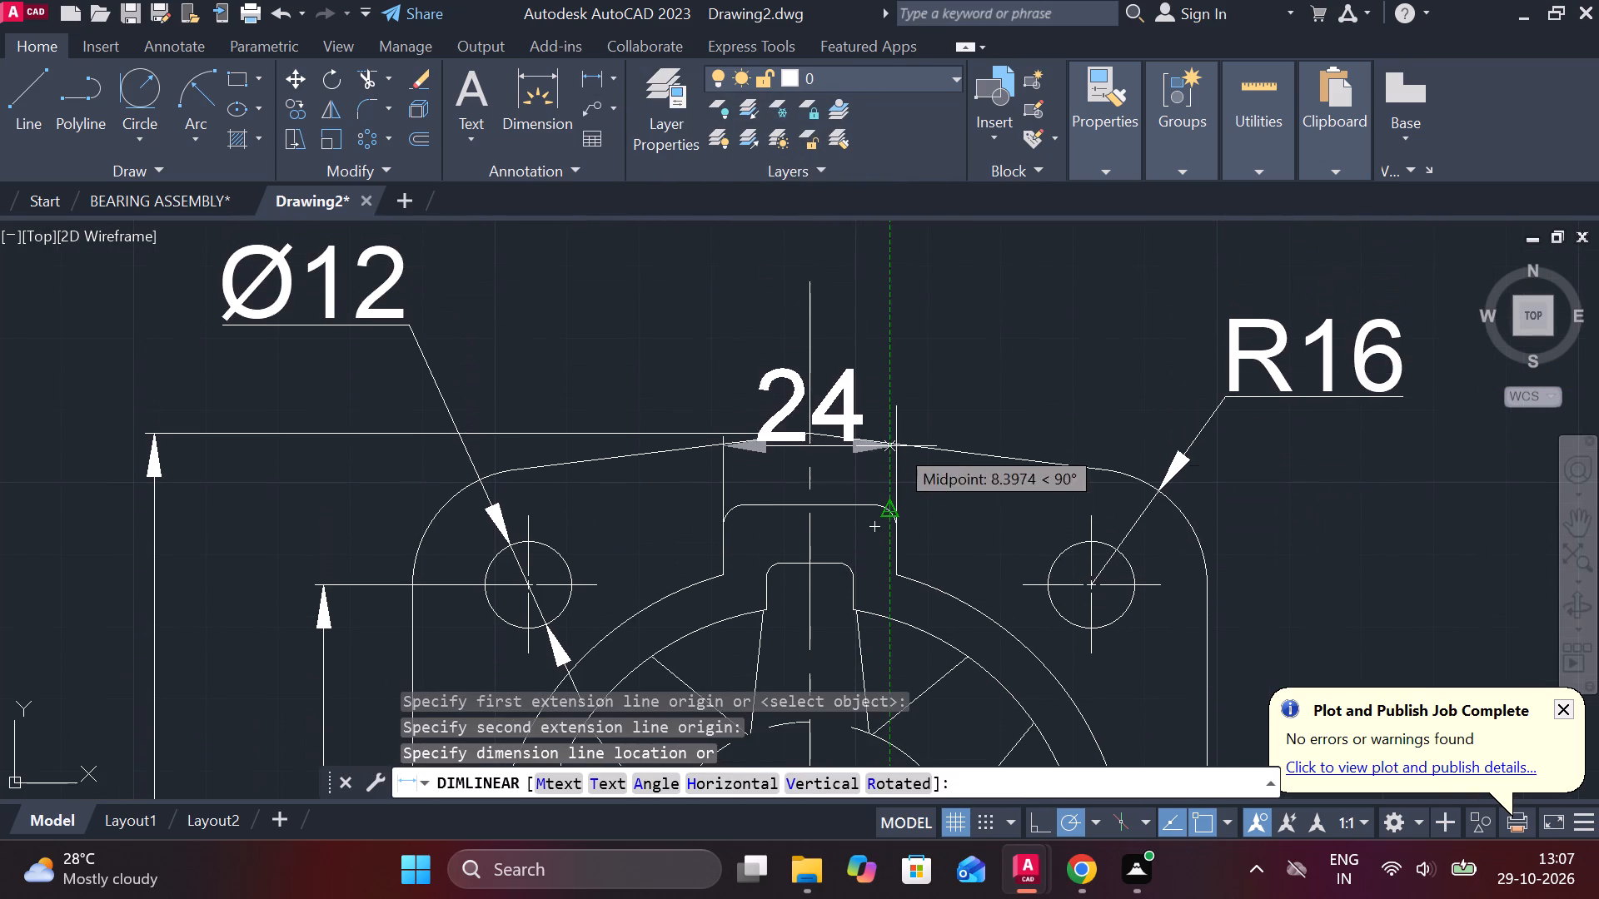
pyautogui.scroll(-1, 895, 445)
pyautogui.click(884, 405)
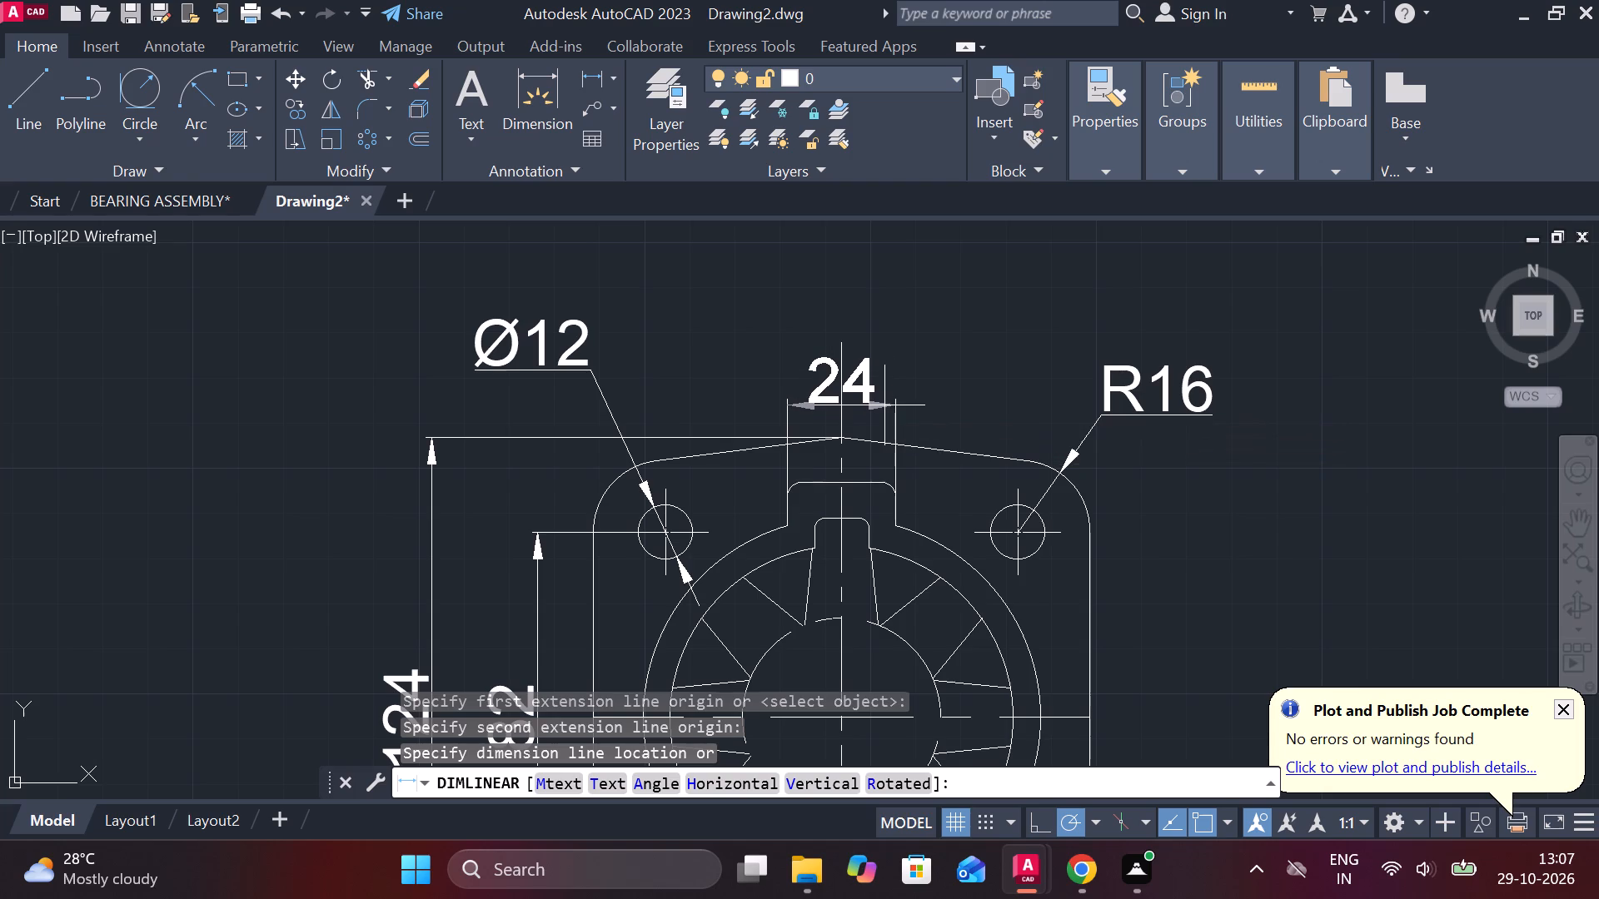
# Add a horizontal linear dimension for the width of the upper inner slot, placed just above the outer notch's top edge.
pyautogui.scroll(2, 854, 506)
pyautogui.press('space')
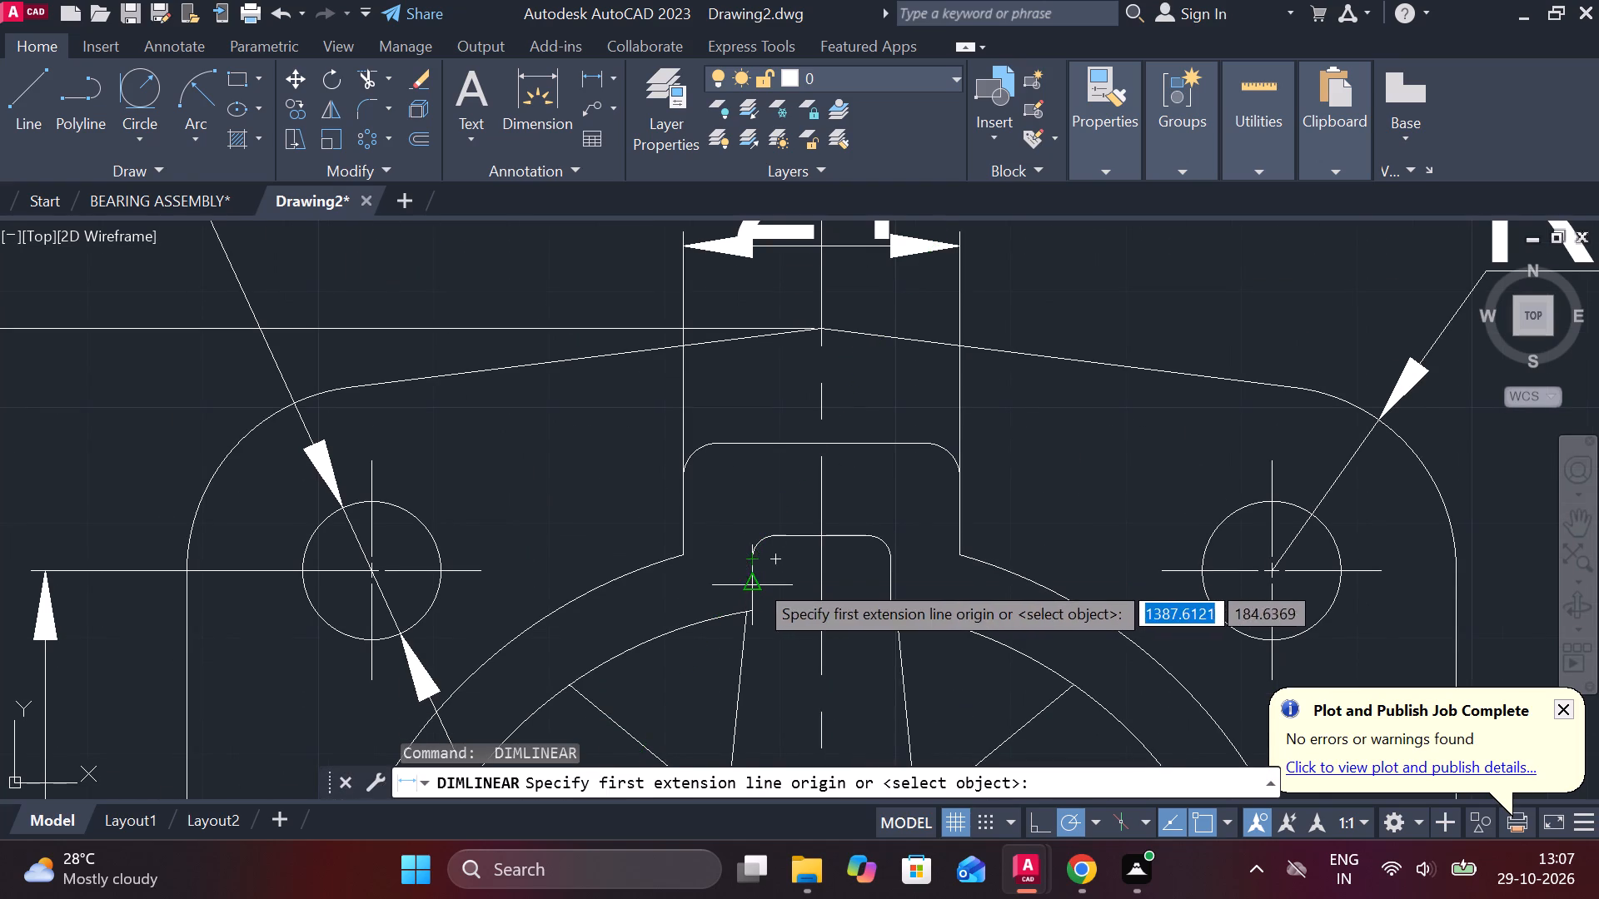
pyautogui.click(756, 580)
pyautogui.click(880, 582)
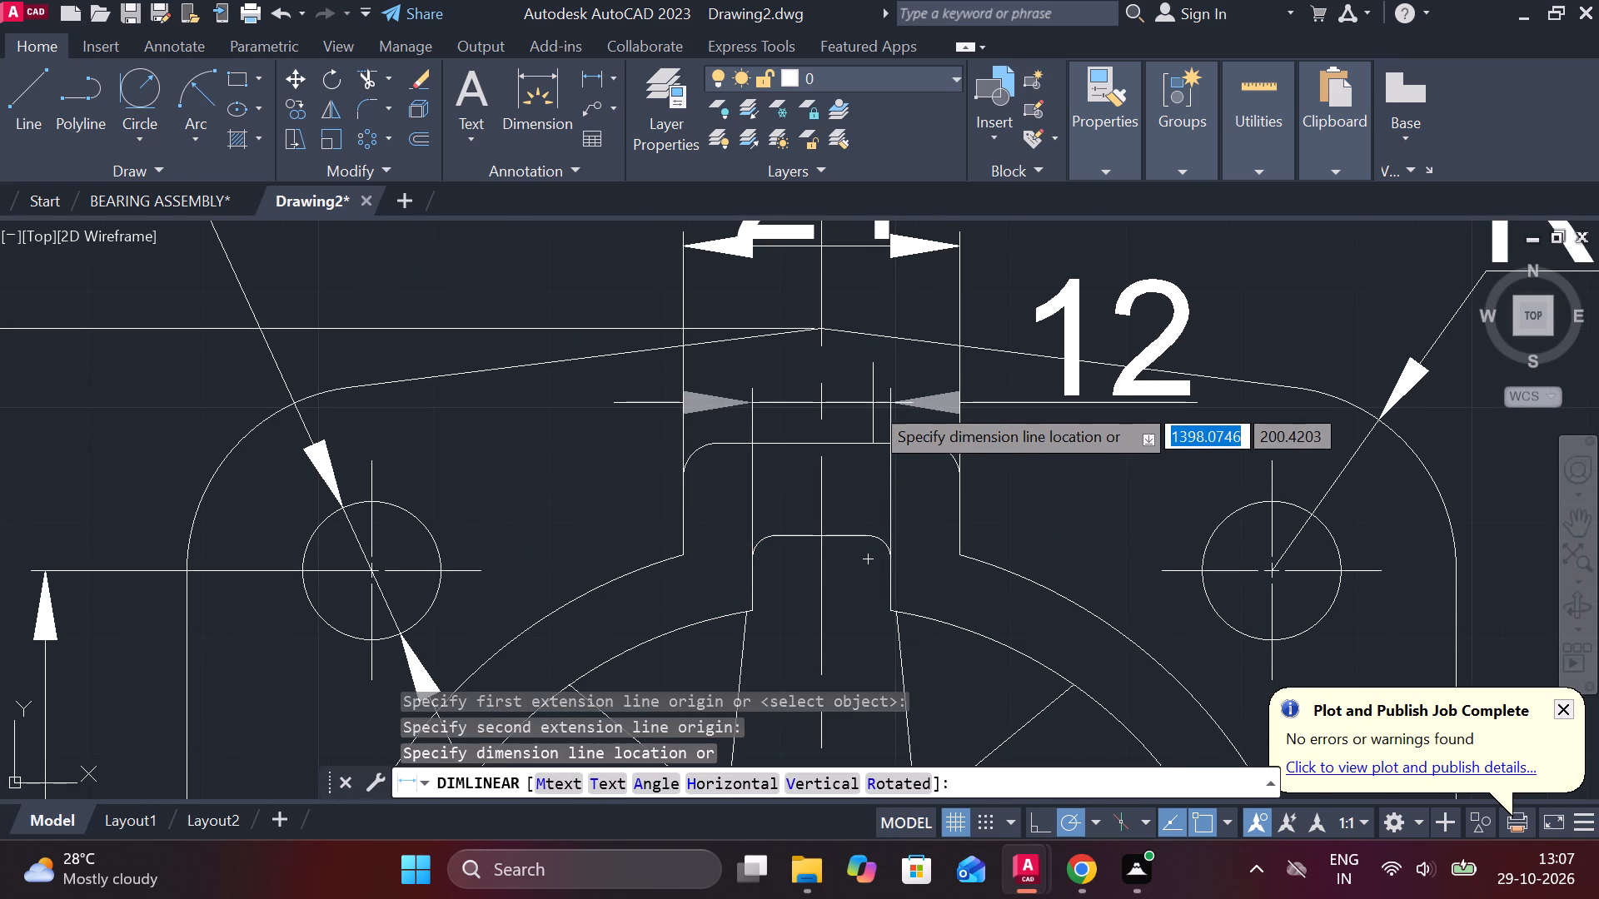
pyautogui.click(871, 394)
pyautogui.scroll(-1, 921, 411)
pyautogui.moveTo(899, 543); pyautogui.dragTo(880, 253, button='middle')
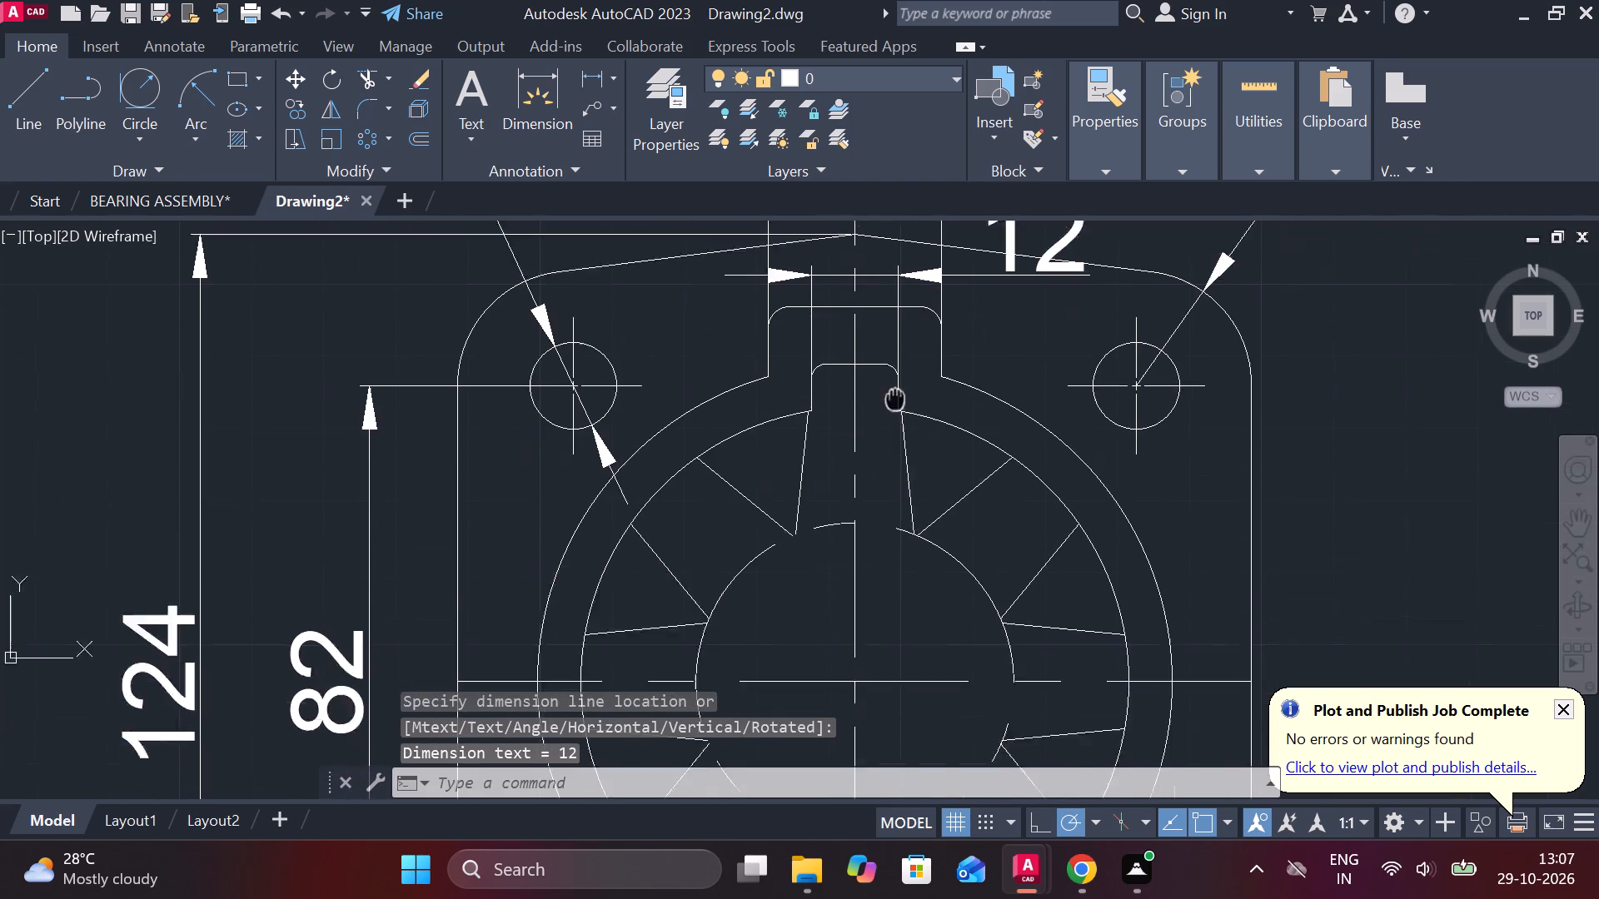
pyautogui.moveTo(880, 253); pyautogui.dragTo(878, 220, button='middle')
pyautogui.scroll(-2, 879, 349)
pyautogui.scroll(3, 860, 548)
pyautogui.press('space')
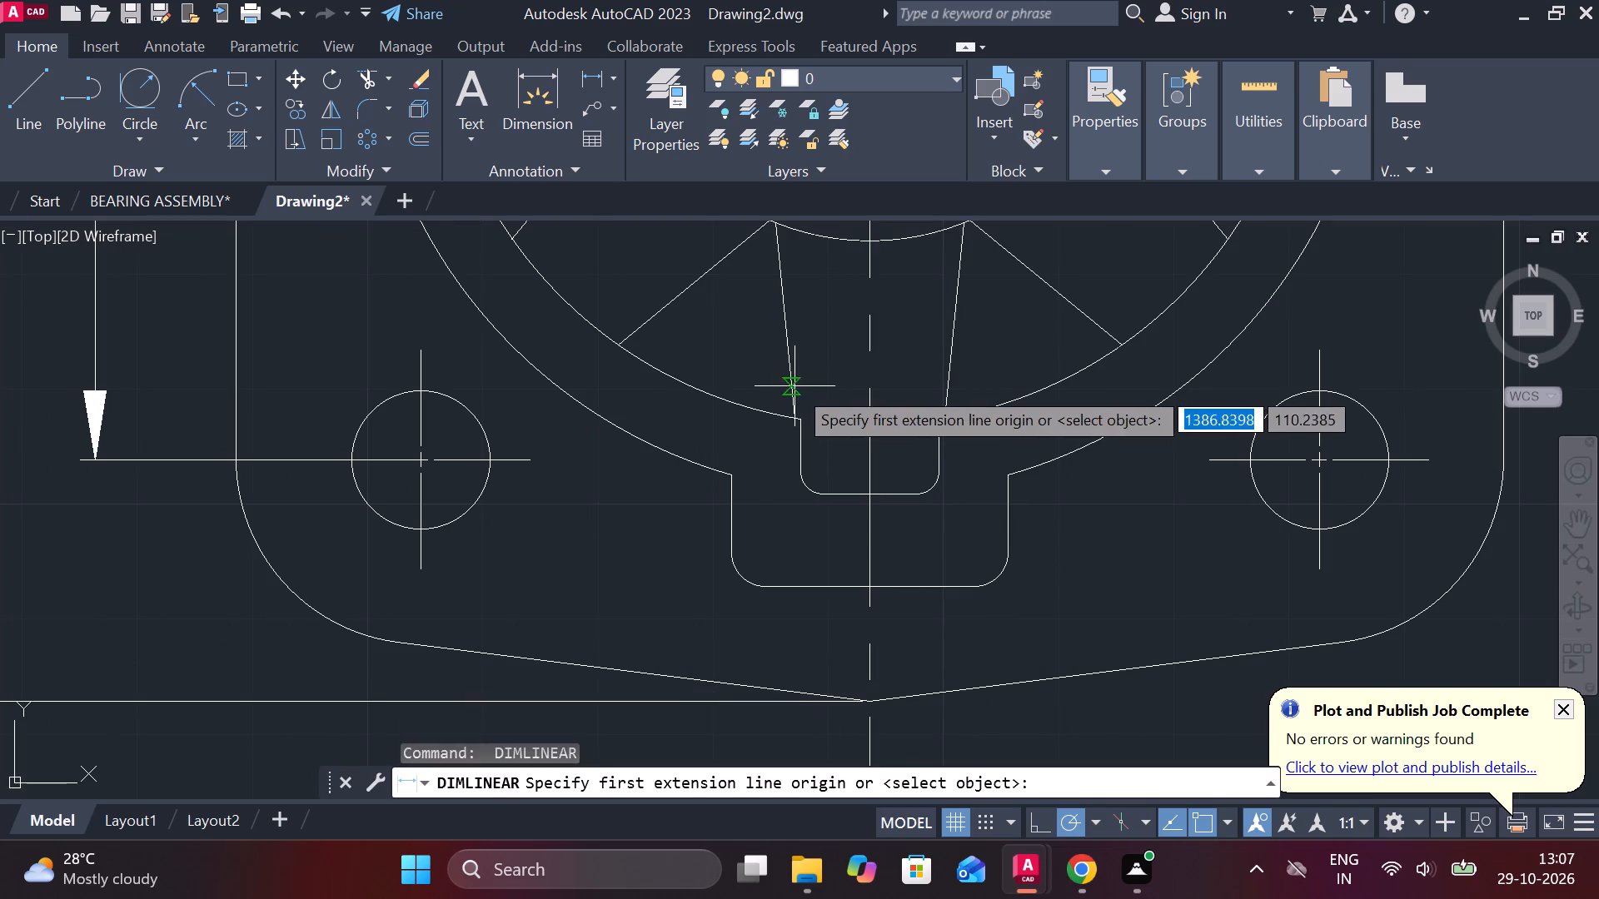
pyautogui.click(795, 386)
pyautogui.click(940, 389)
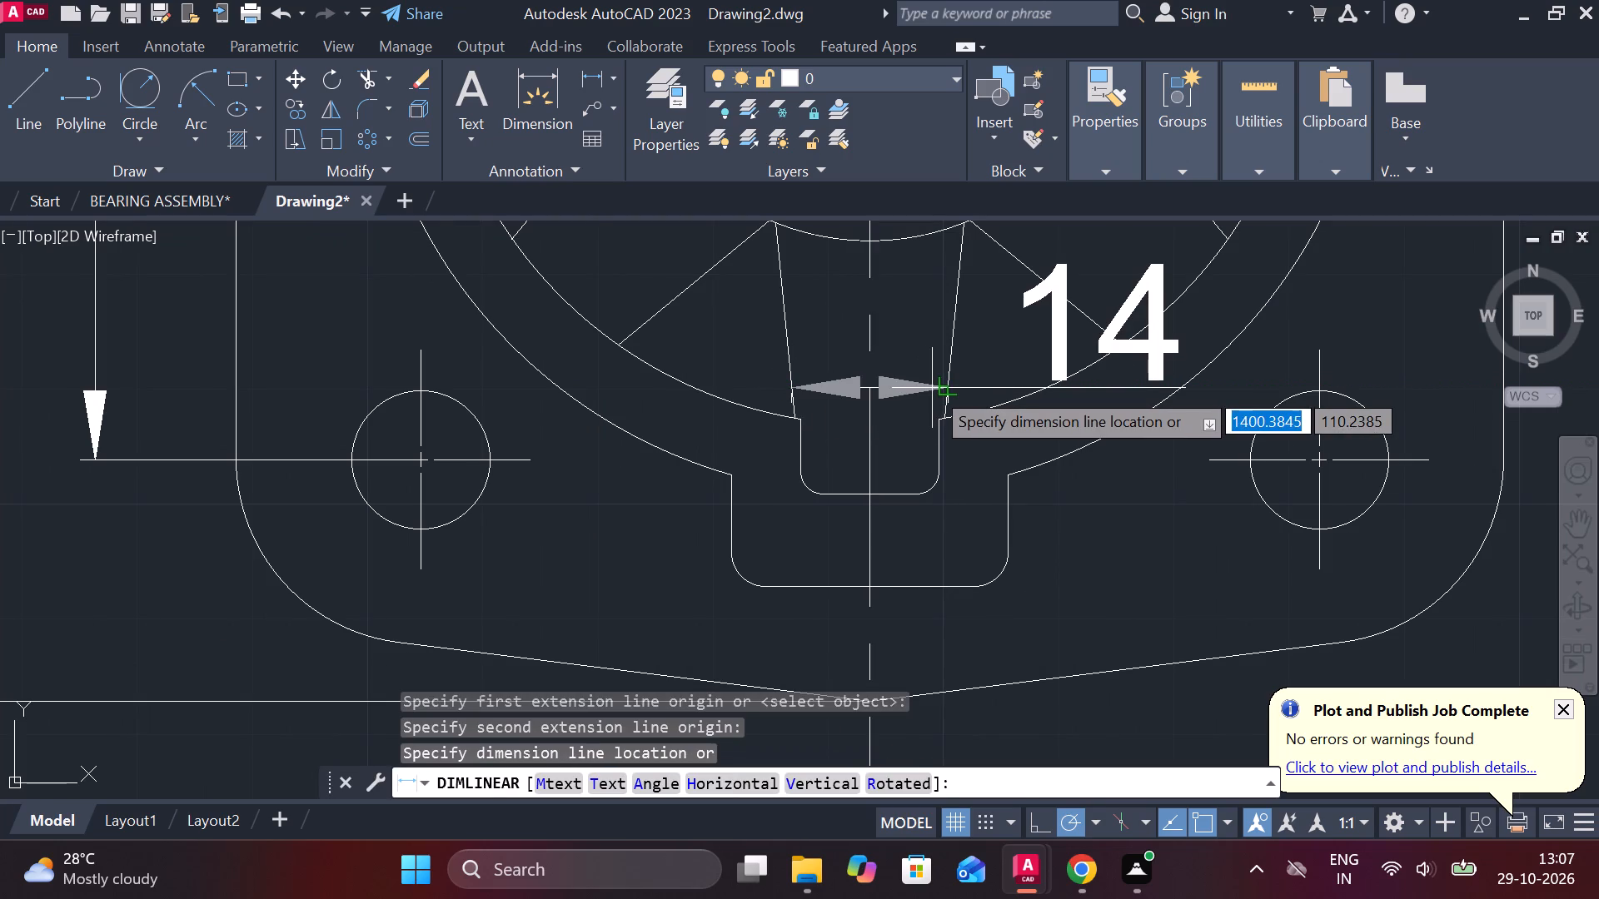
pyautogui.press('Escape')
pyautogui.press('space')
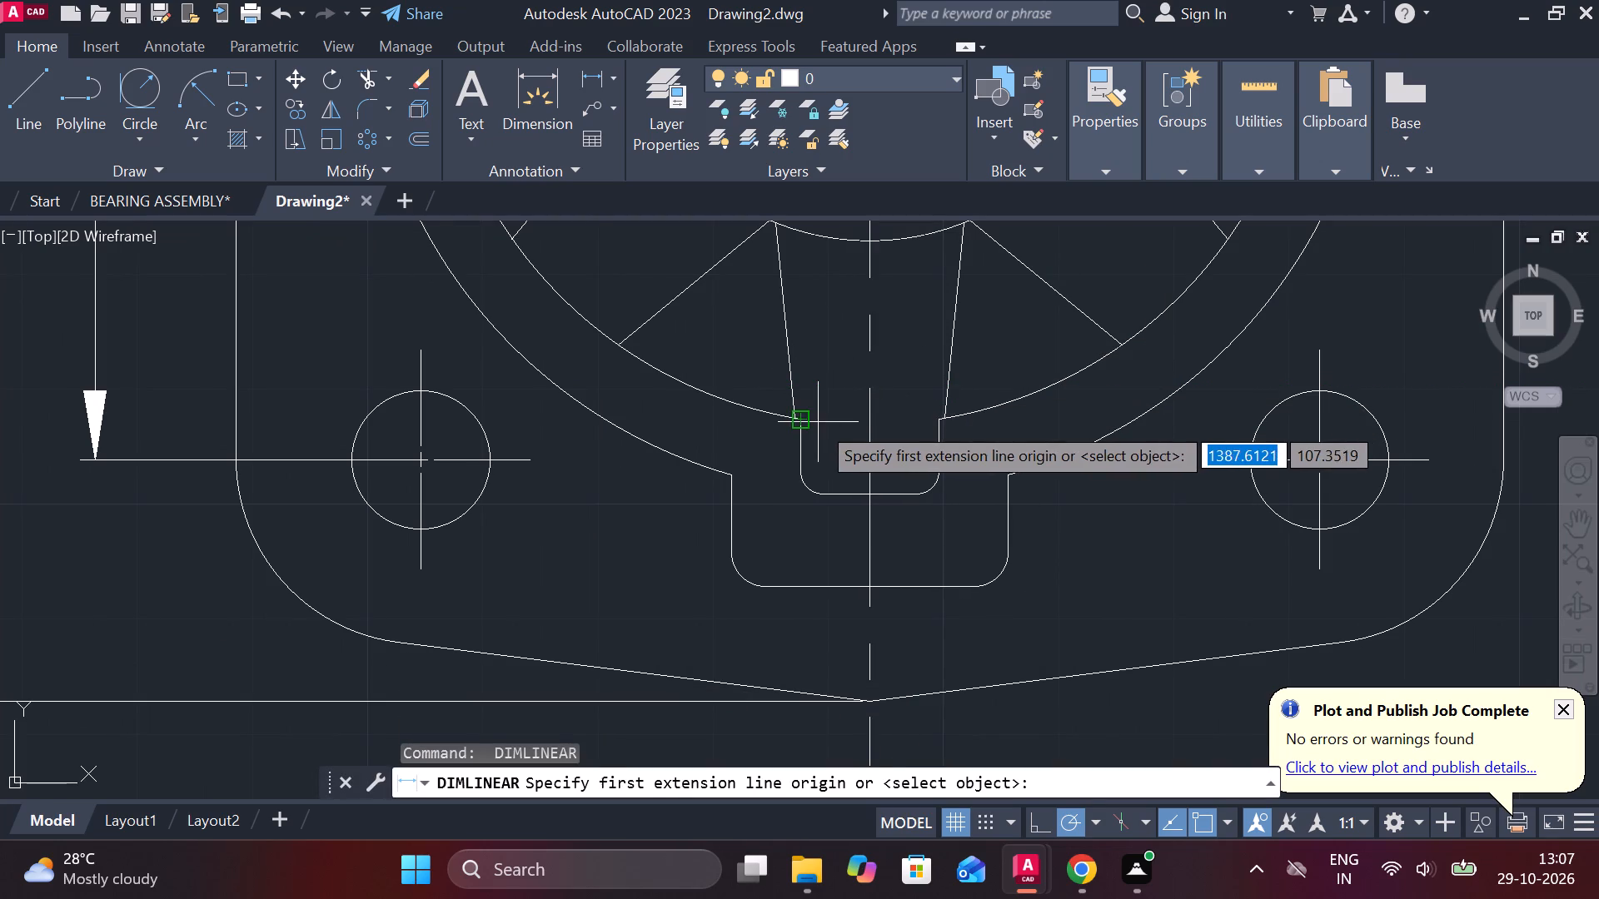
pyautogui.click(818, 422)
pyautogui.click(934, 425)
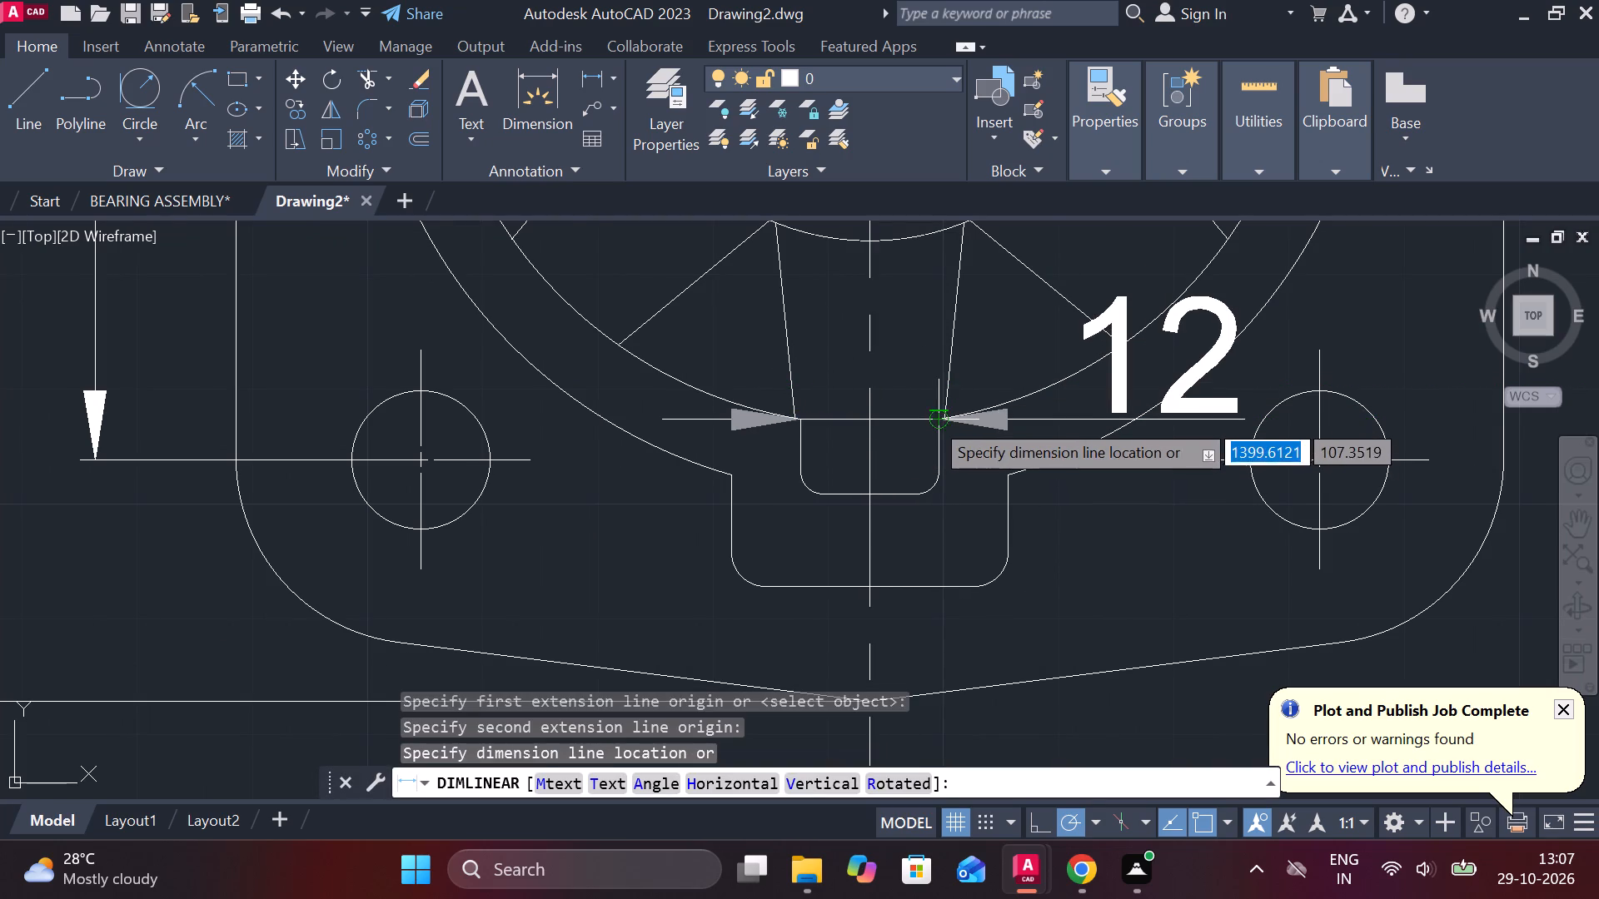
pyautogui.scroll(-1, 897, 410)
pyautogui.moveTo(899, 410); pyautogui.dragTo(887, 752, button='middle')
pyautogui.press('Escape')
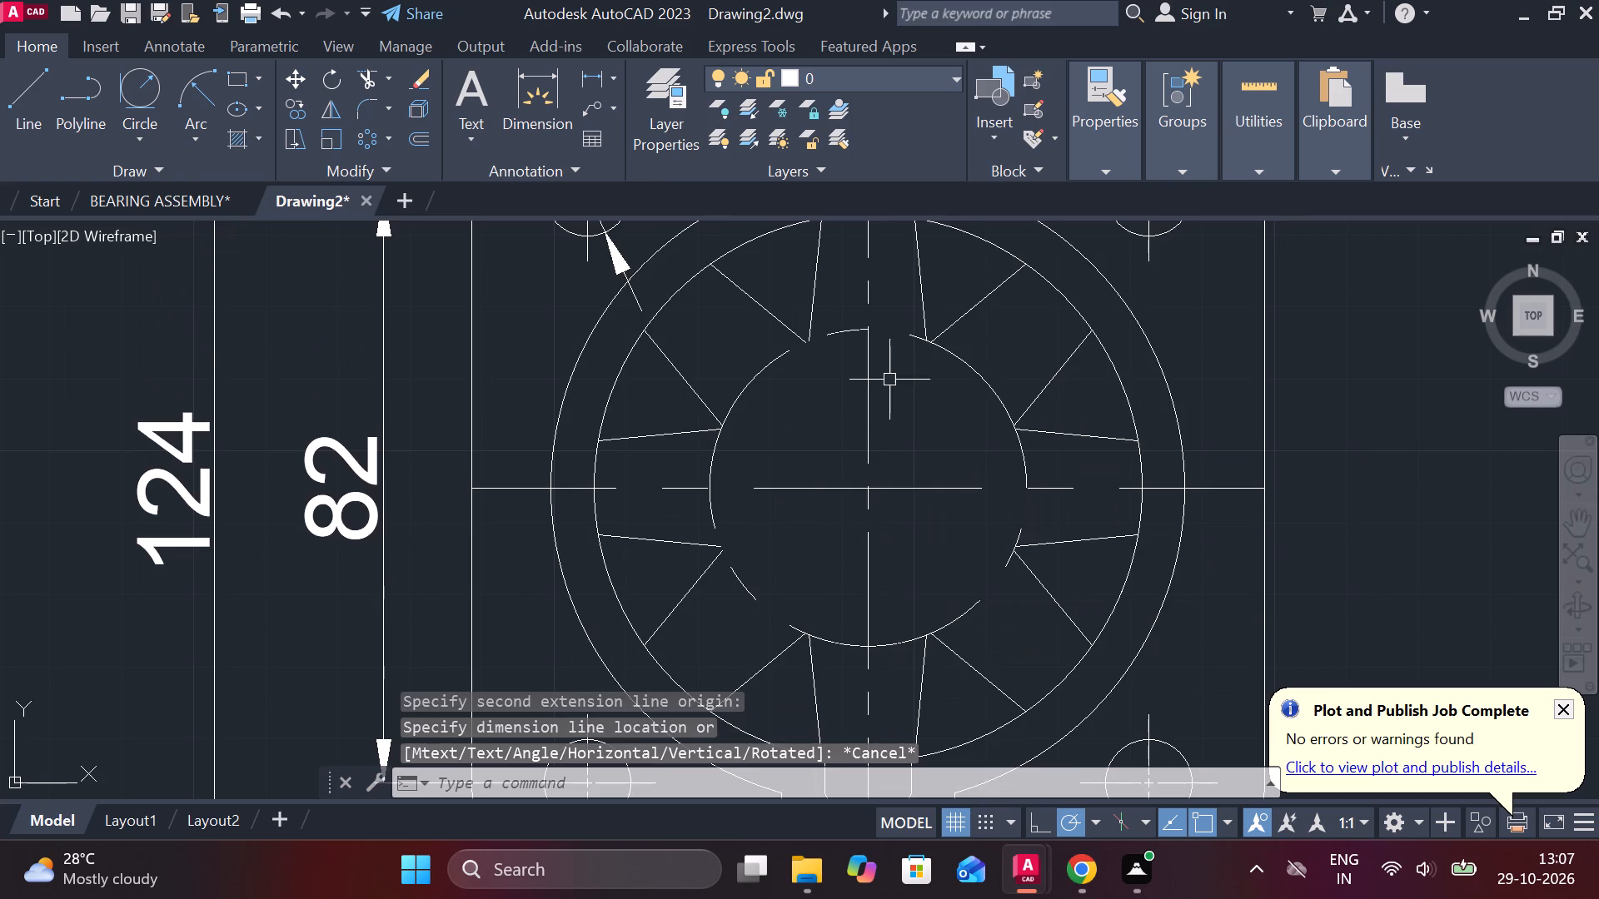
# Add a horizontal linear dimension between the outer ends of the two upper ribs flanking the inner slot, placed below the slot.
pyautogui.moveTo(895, 402); pyautogui.dragTo(889, 555, button='middle')
pyautogui.scroll(2, 880, 393)
pyautogui.press('space')
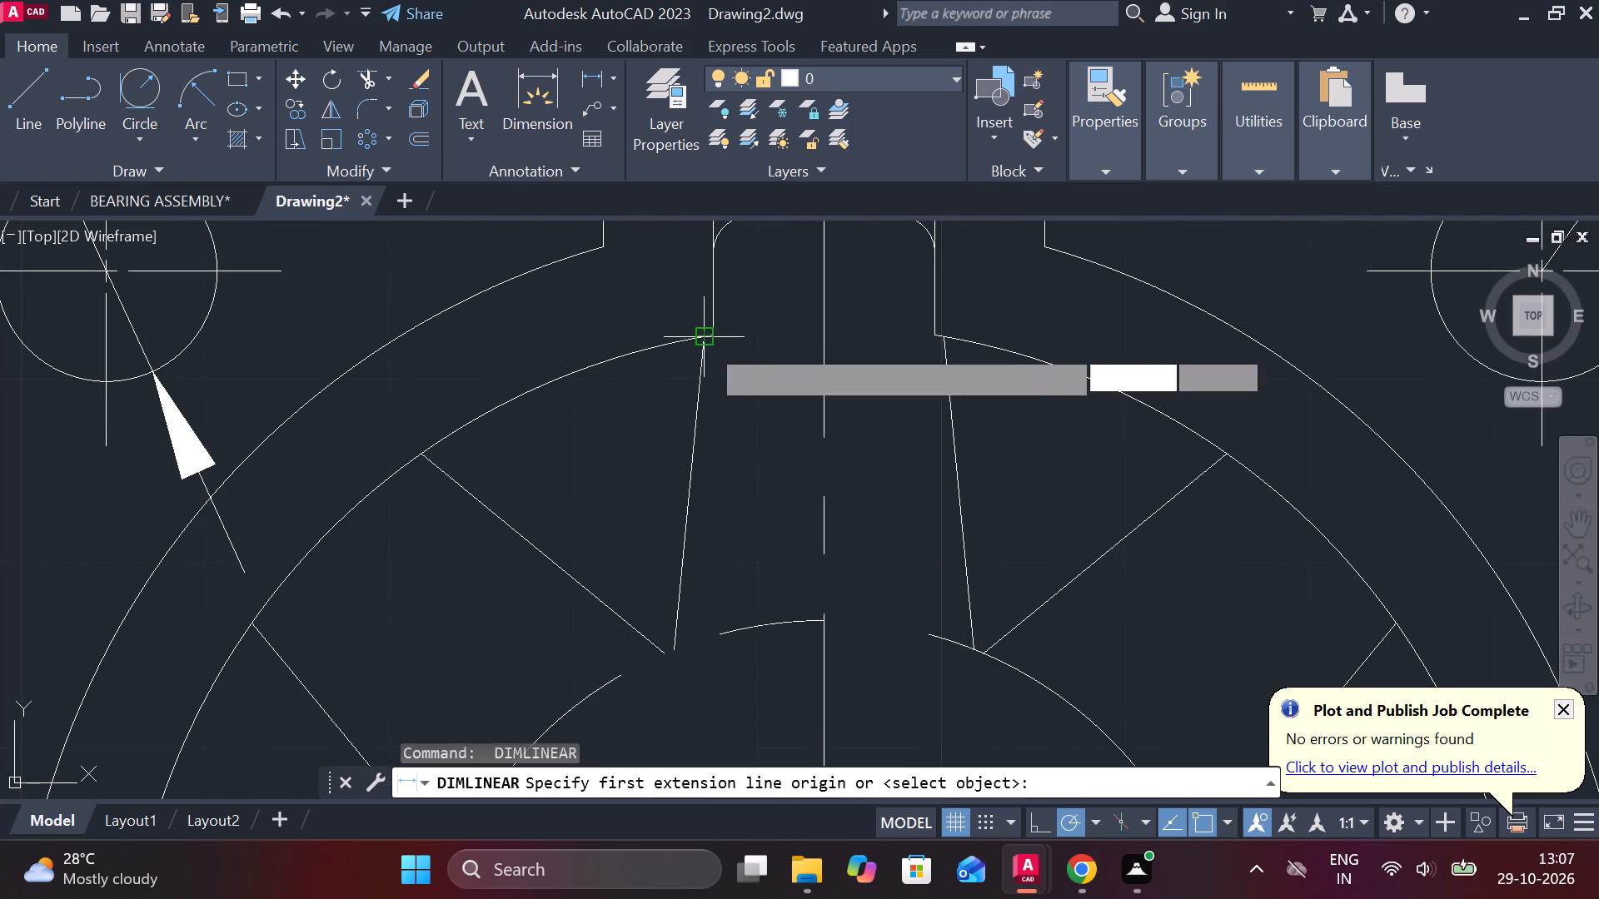
pyautogui.click(707, 345)
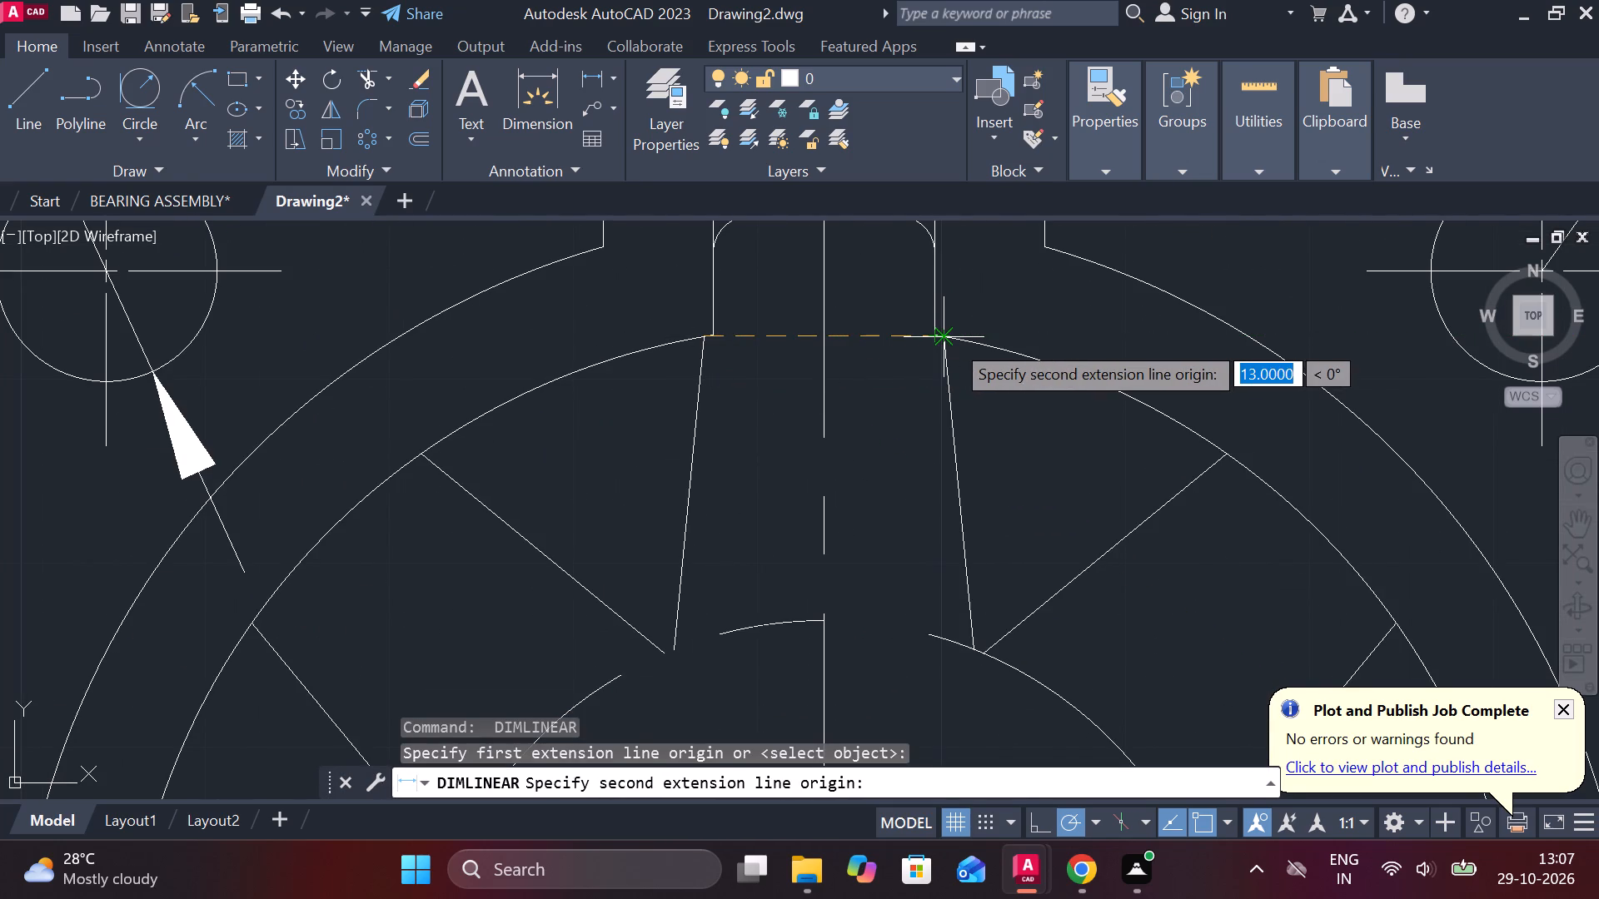
pyautogui.click(952, 340)
pyautogui.scroll(-1, 909, 436)
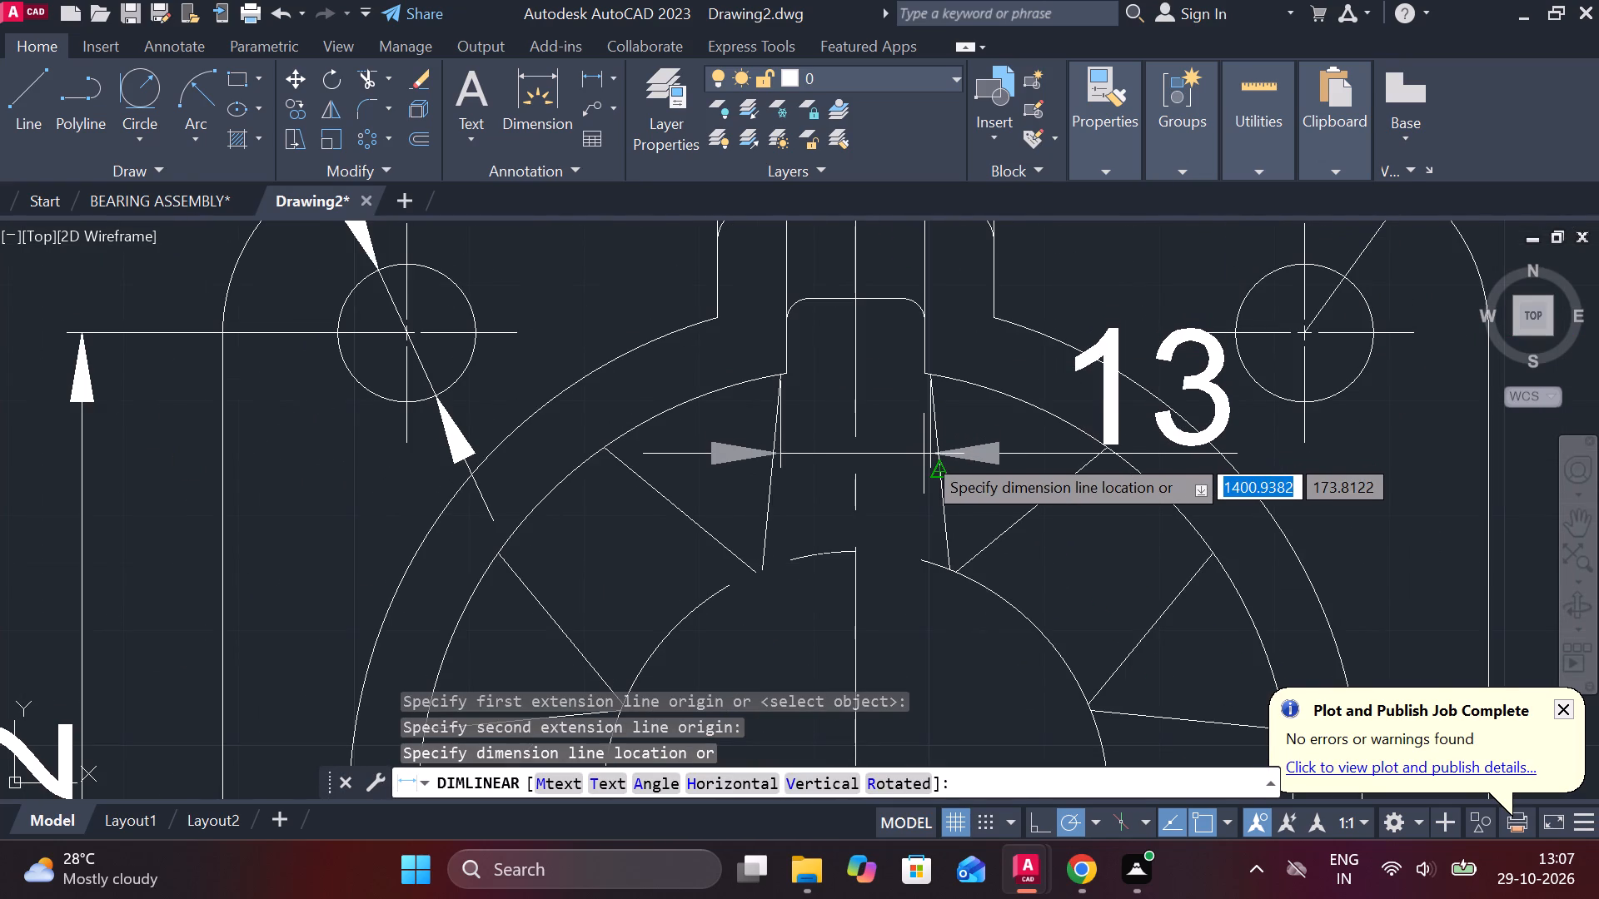
pyautogui.click(906, 486)
pyautogui.press('Escape')
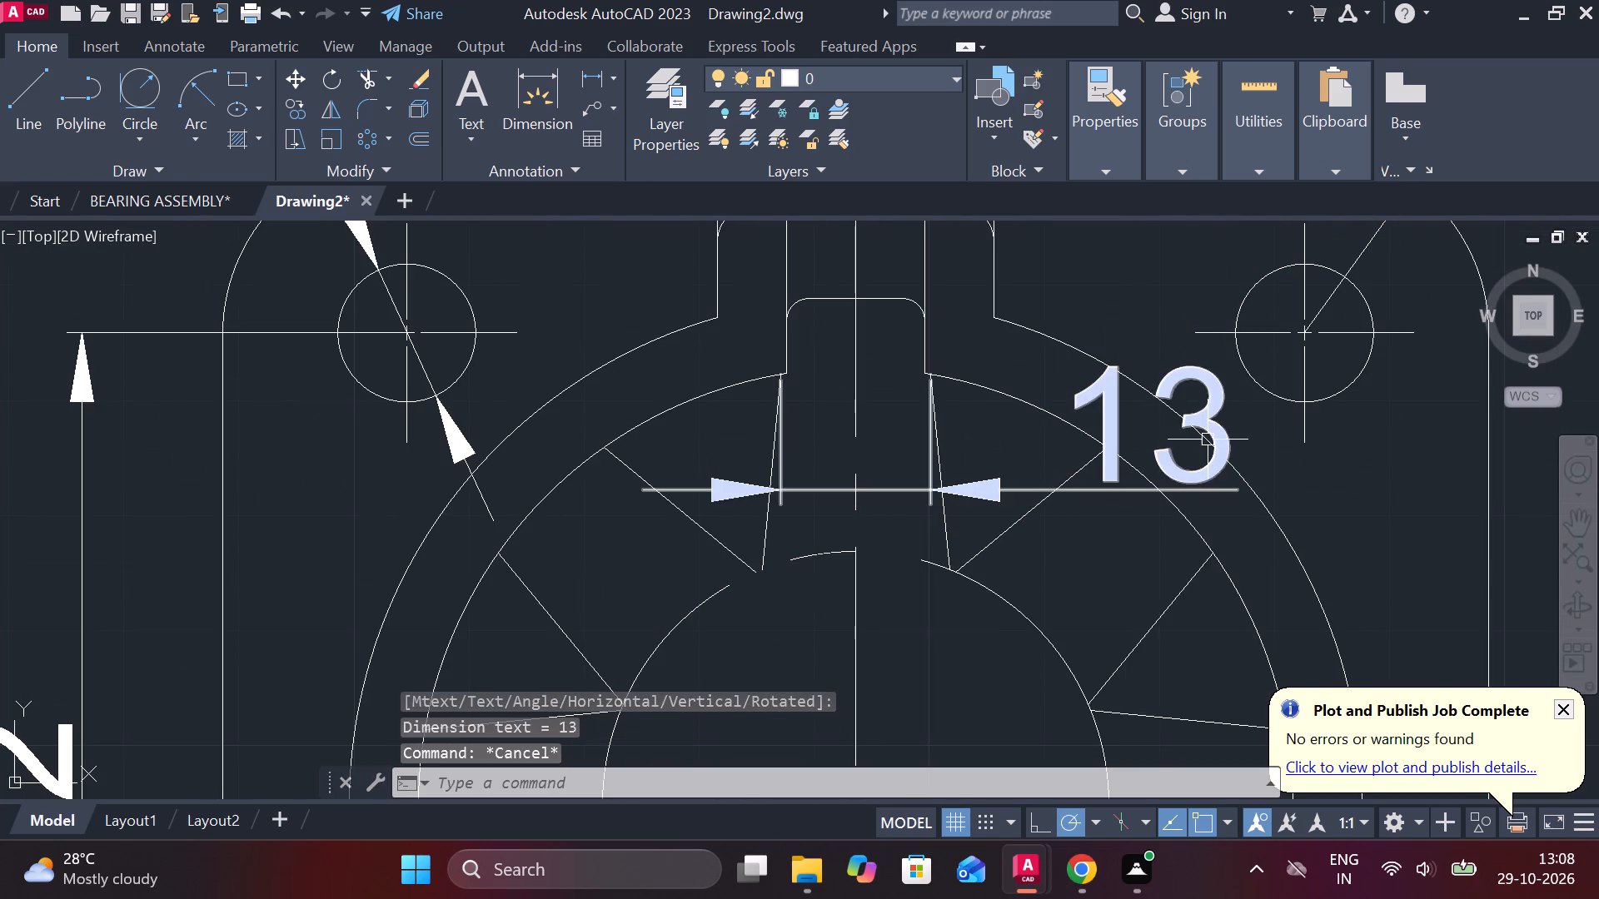
# Move the 13 dimension's text and line down into the inner circle, centring the text on the vertical centreline.
pyautogui.click(1208, 439)
pyautogui.press('Escape')
pyautogui.click(1210, 412)
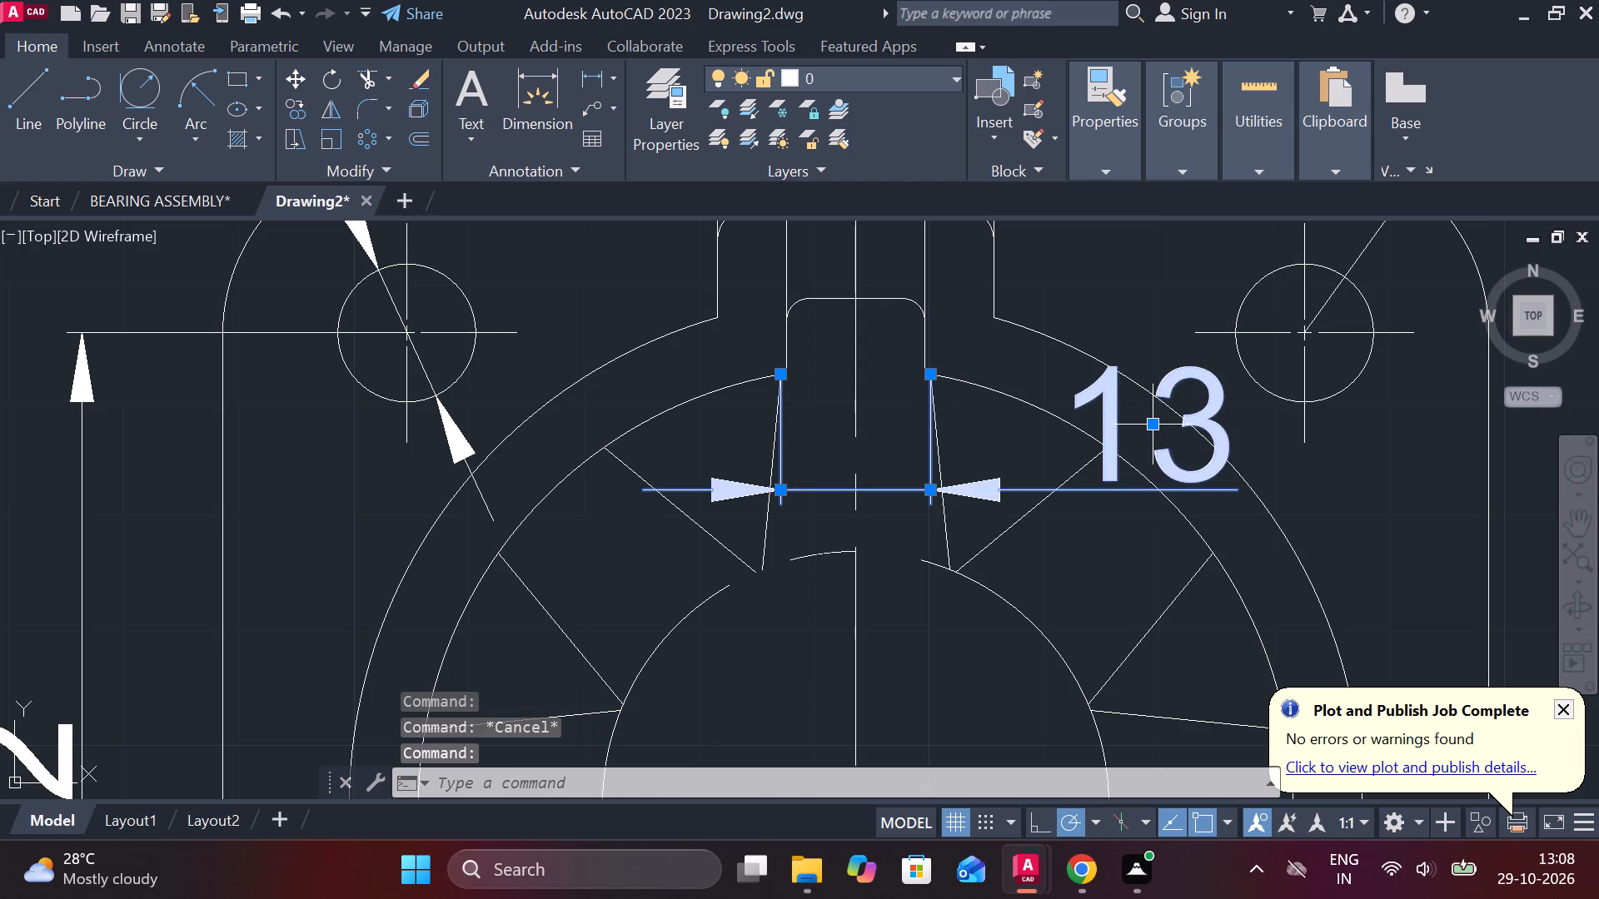
pyautogui.click(1156, 425)
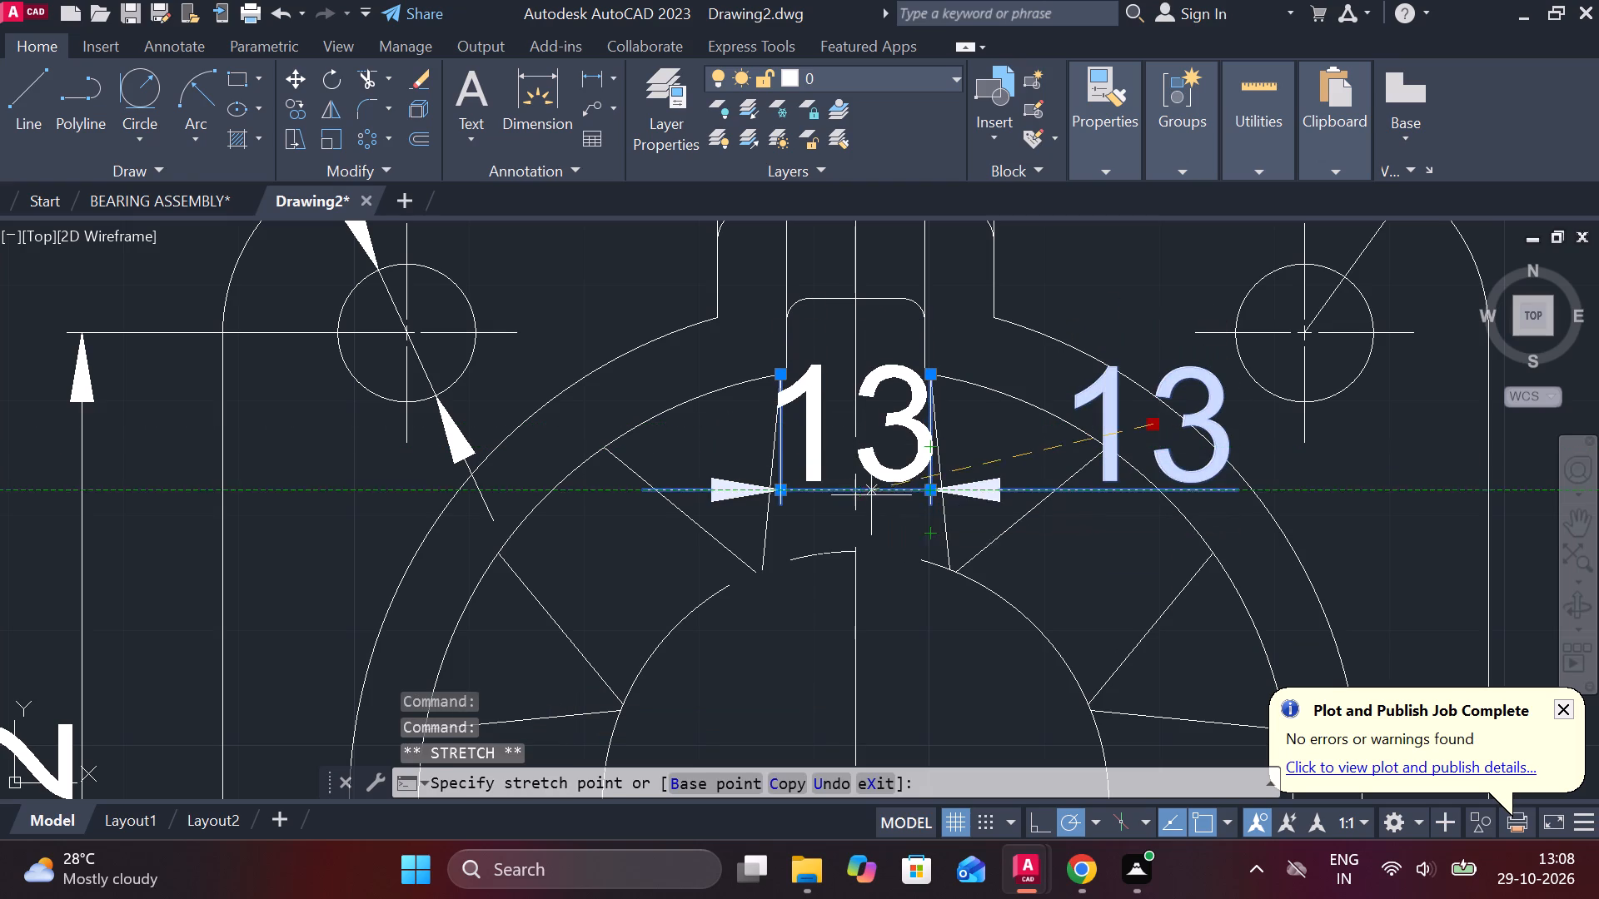
pyautogui.moveTo(859, 633); pyautogui.dragTo(859, 550, button='middle')
pyautogui.click(853, 628)
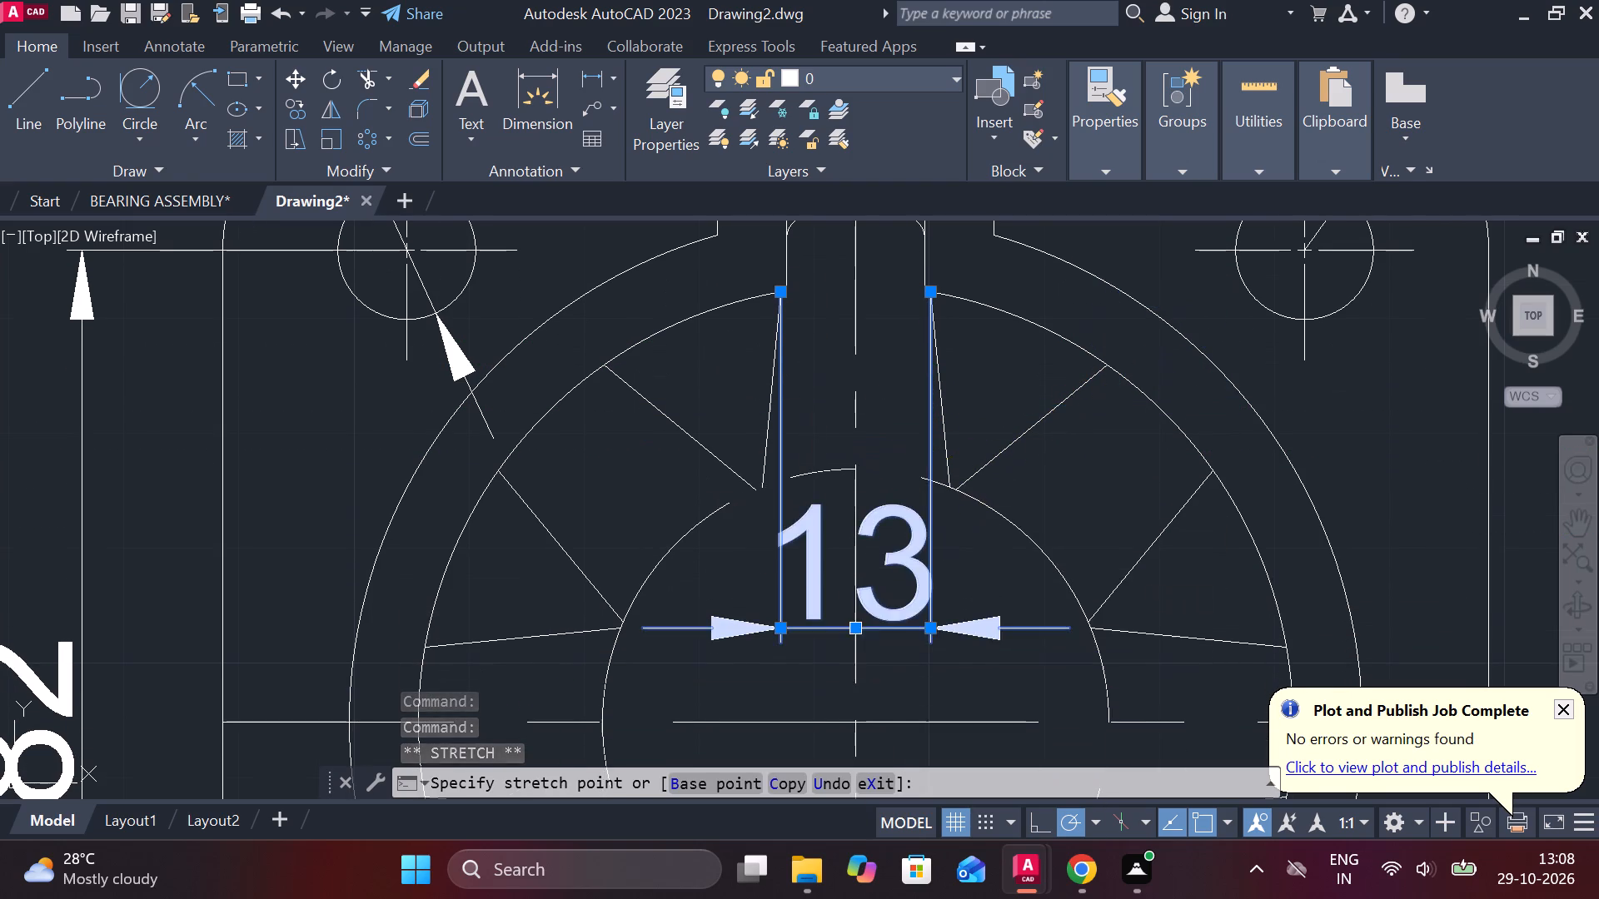
pyautogui.press('Escape')
pyautogui.scroll(-1, 984, 641)
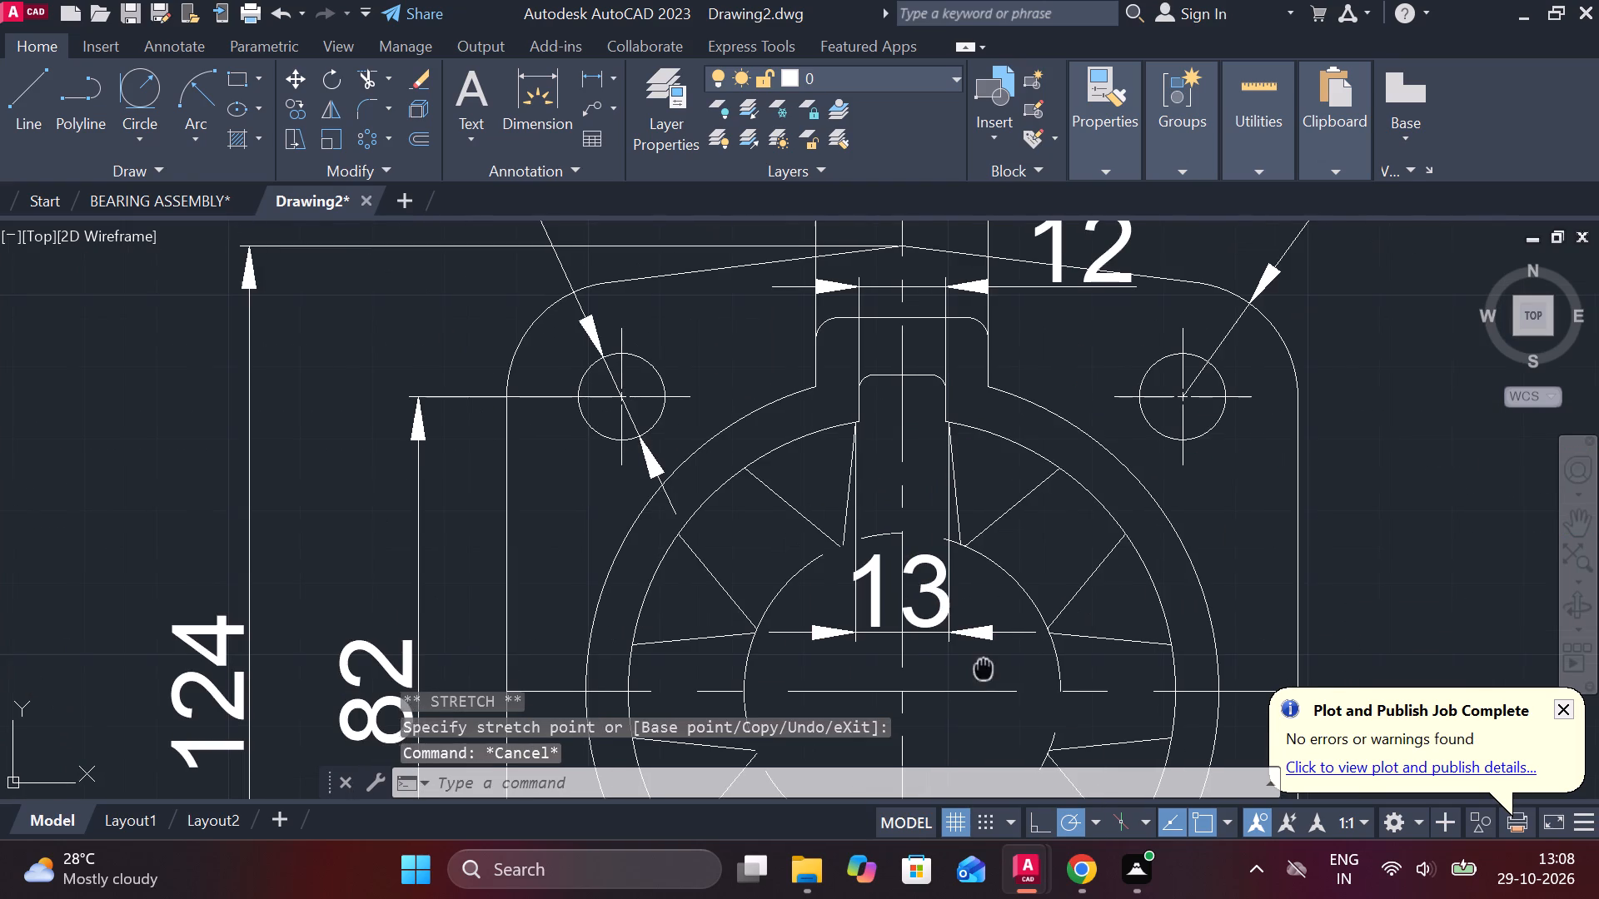